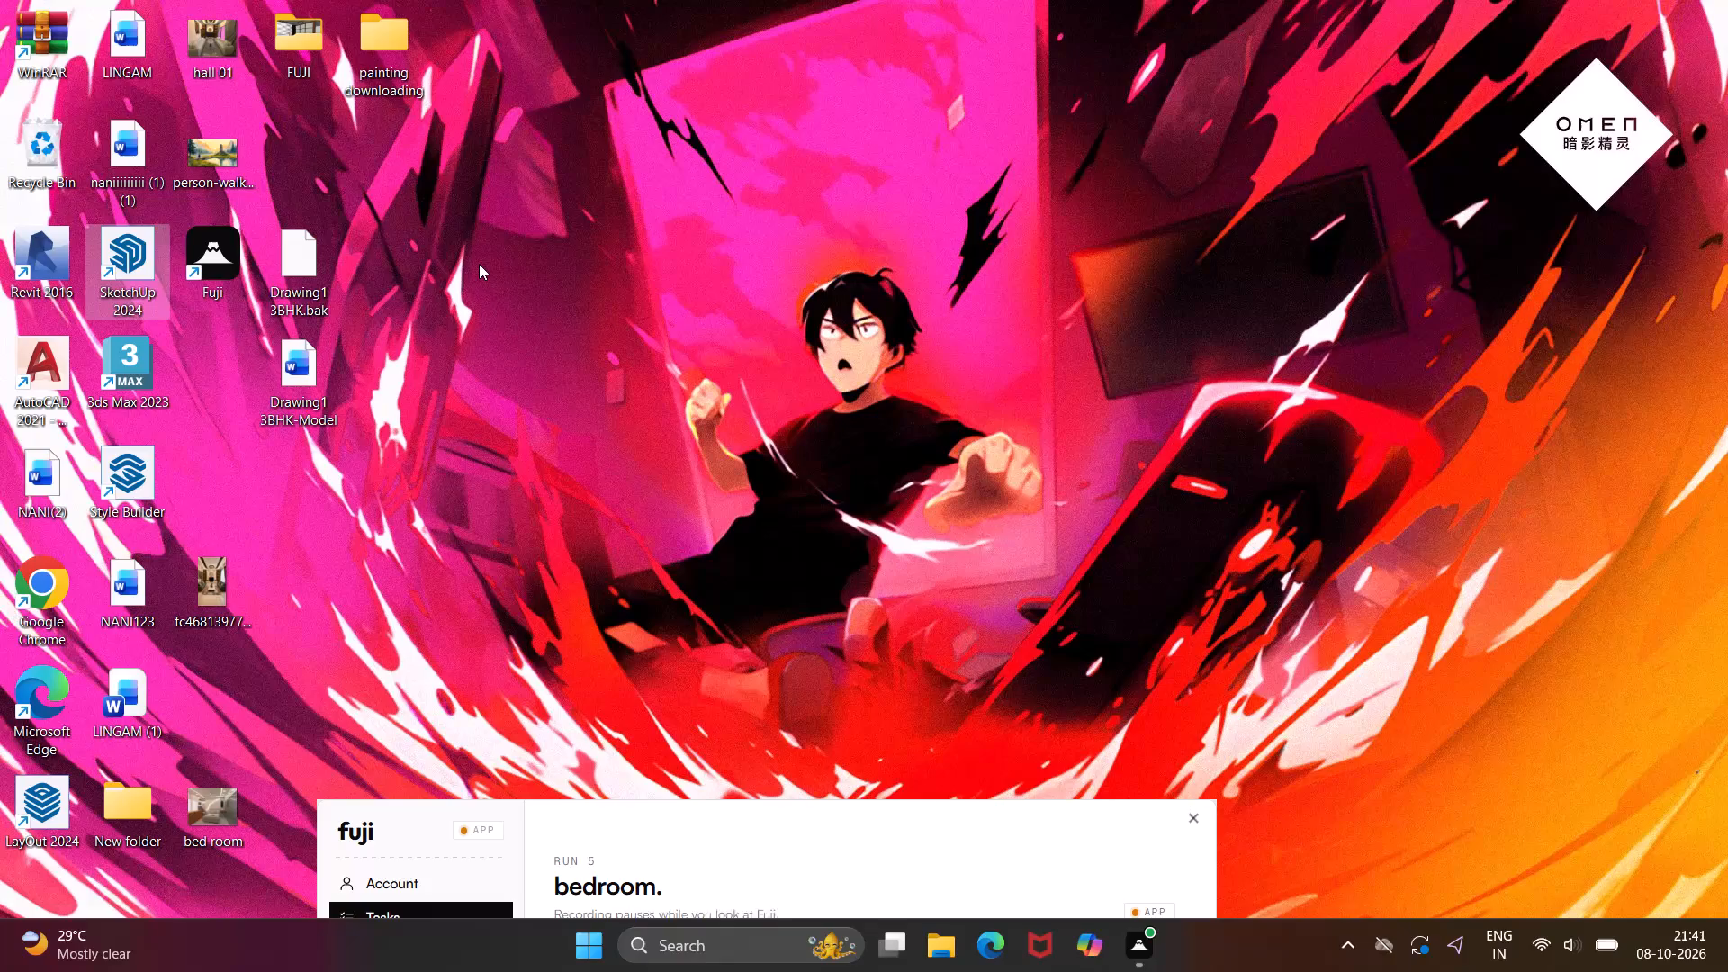
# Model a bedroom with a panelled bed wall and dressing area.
# Launch SketchUp 2024 from the desktop.
pyautogui.click(149, 260)
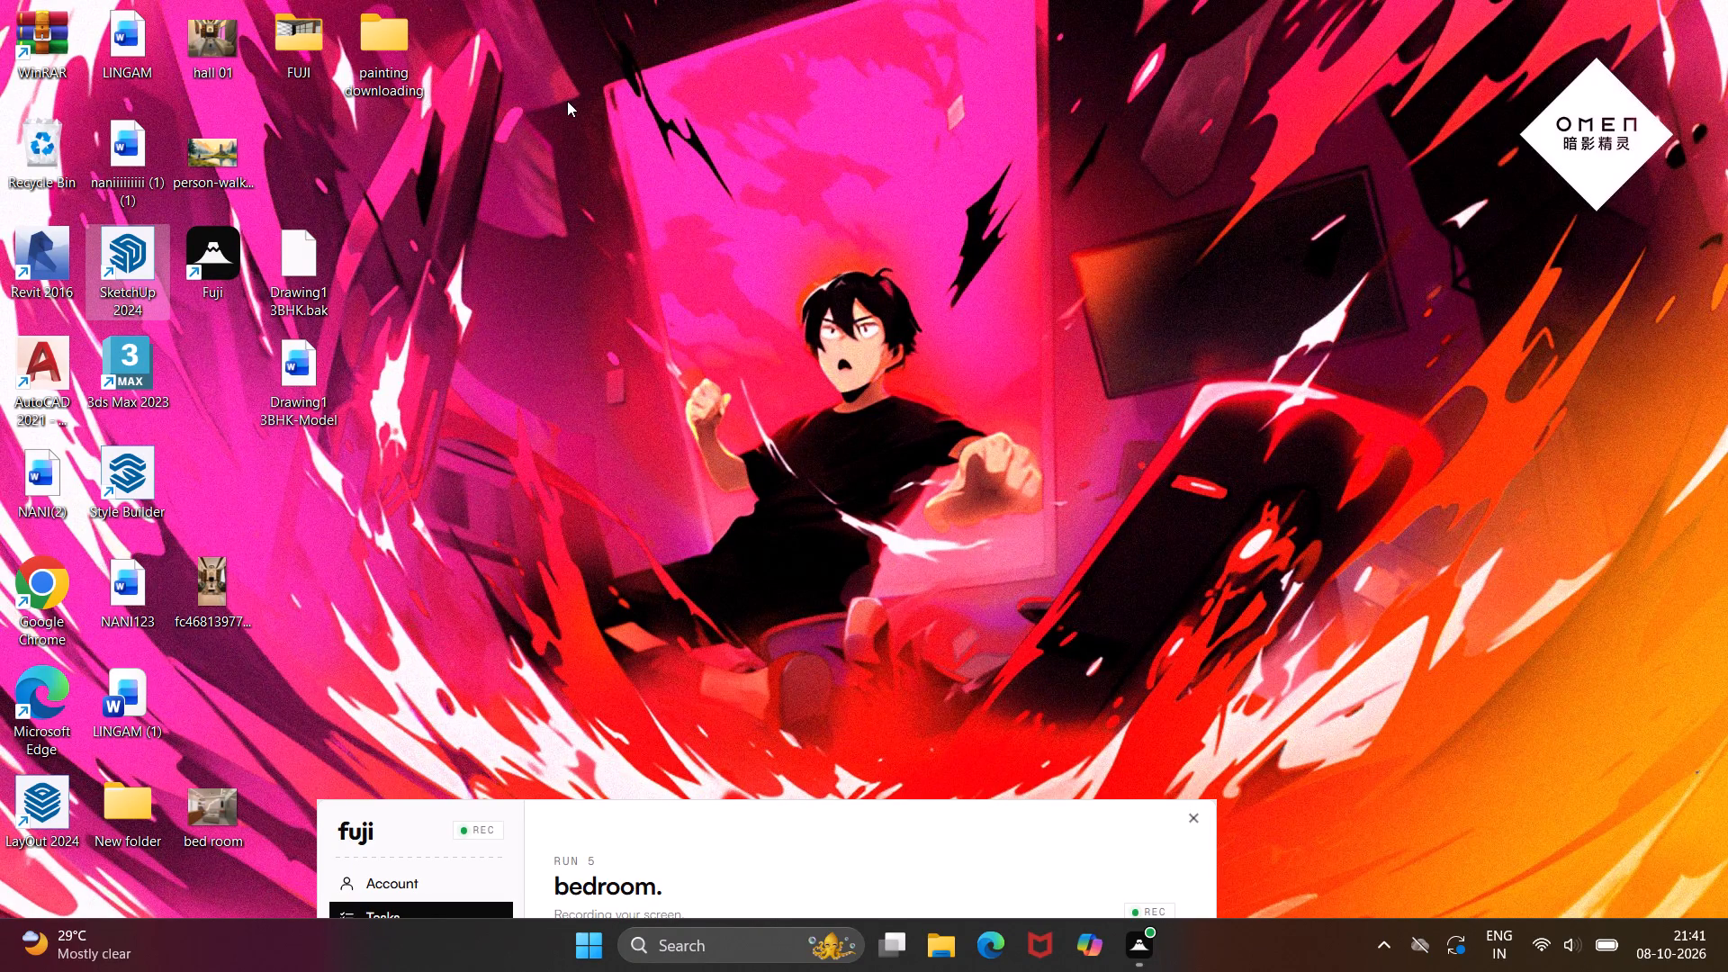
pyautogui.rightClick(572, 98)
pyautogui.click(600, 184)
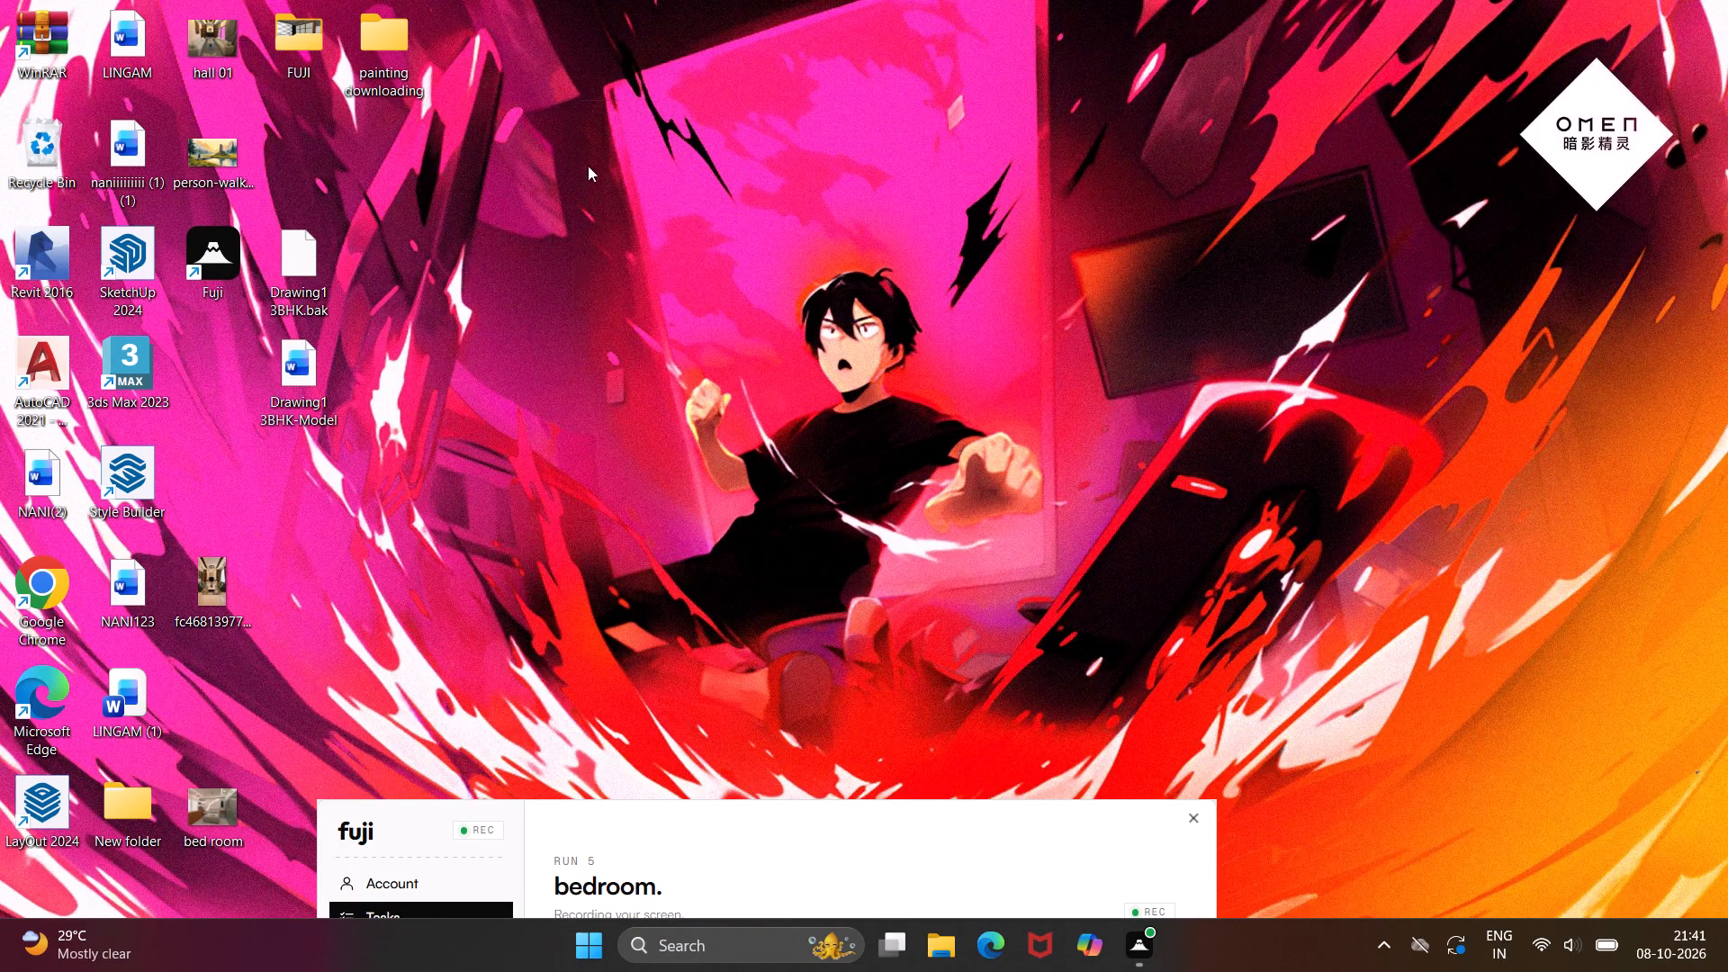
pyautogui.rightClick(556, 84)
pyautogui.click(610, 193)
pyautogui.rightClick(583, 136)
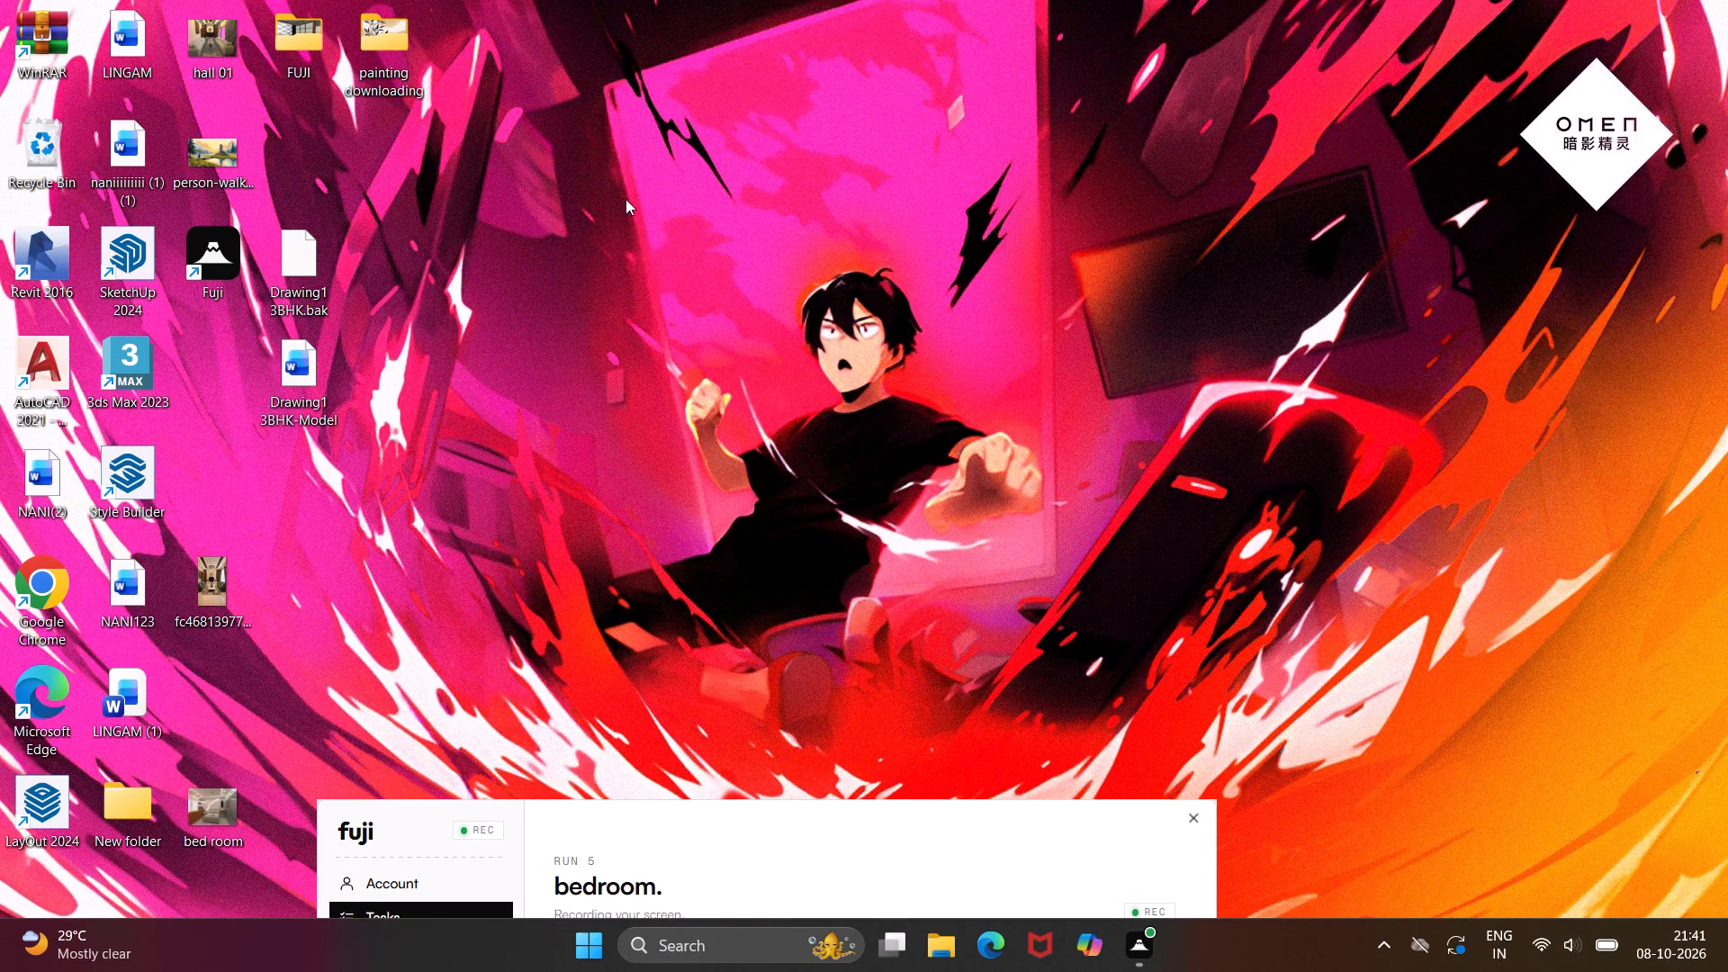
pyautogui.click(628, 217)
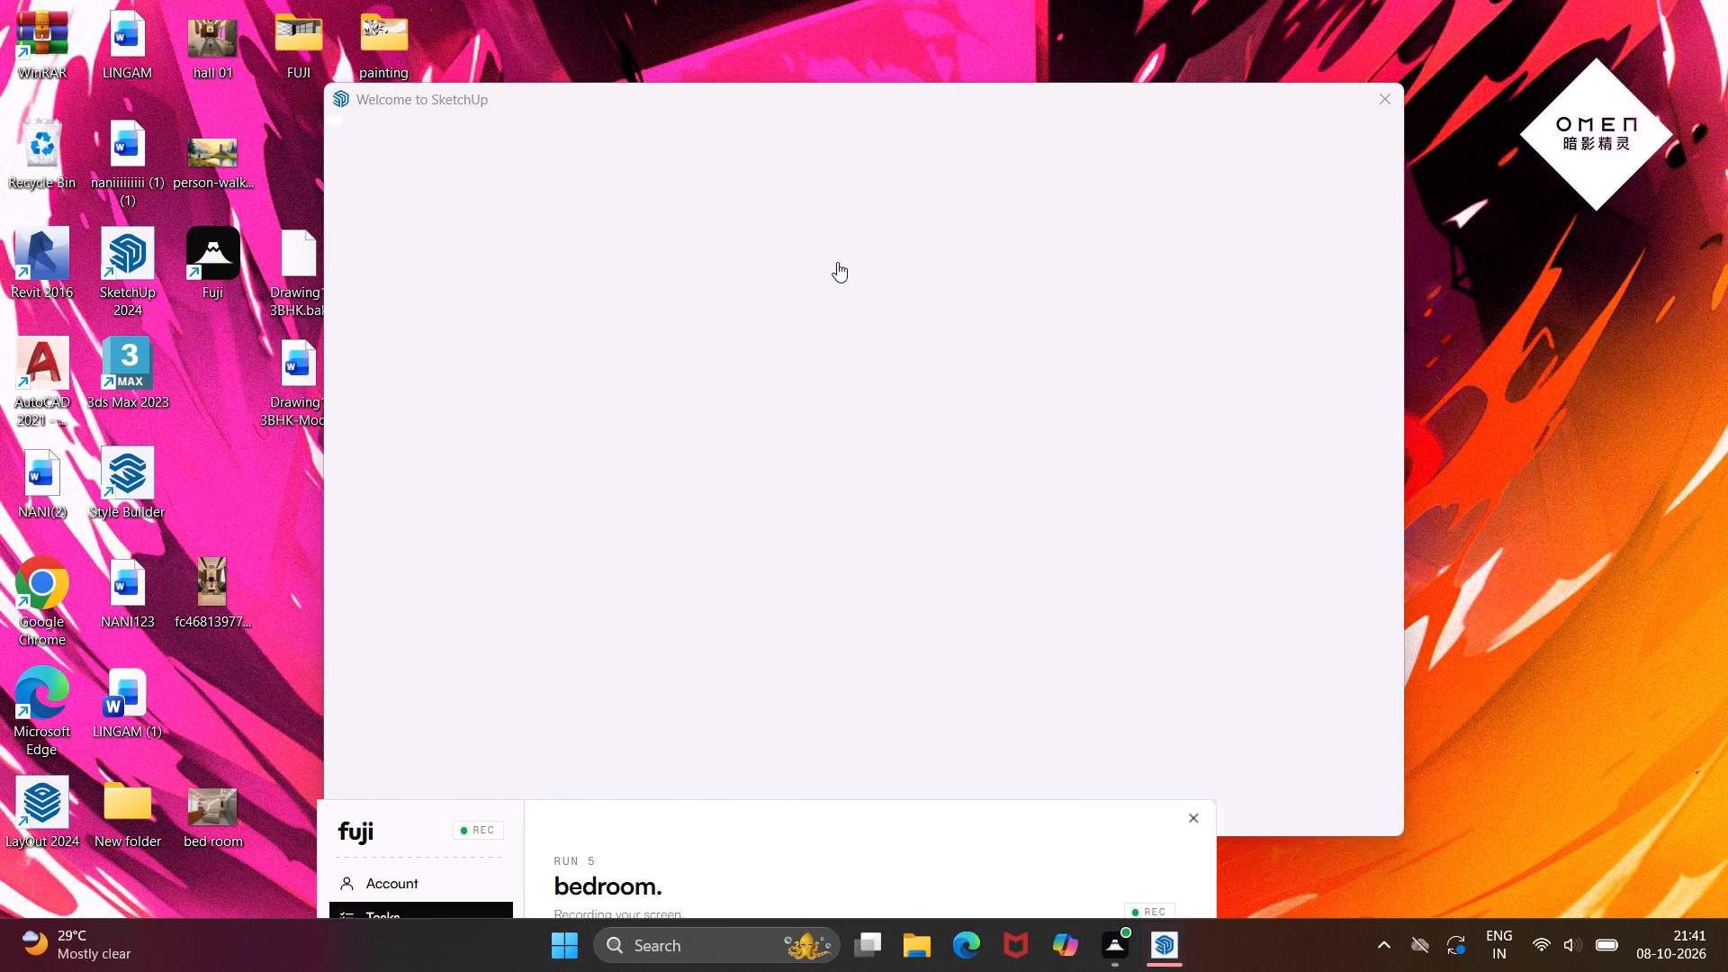
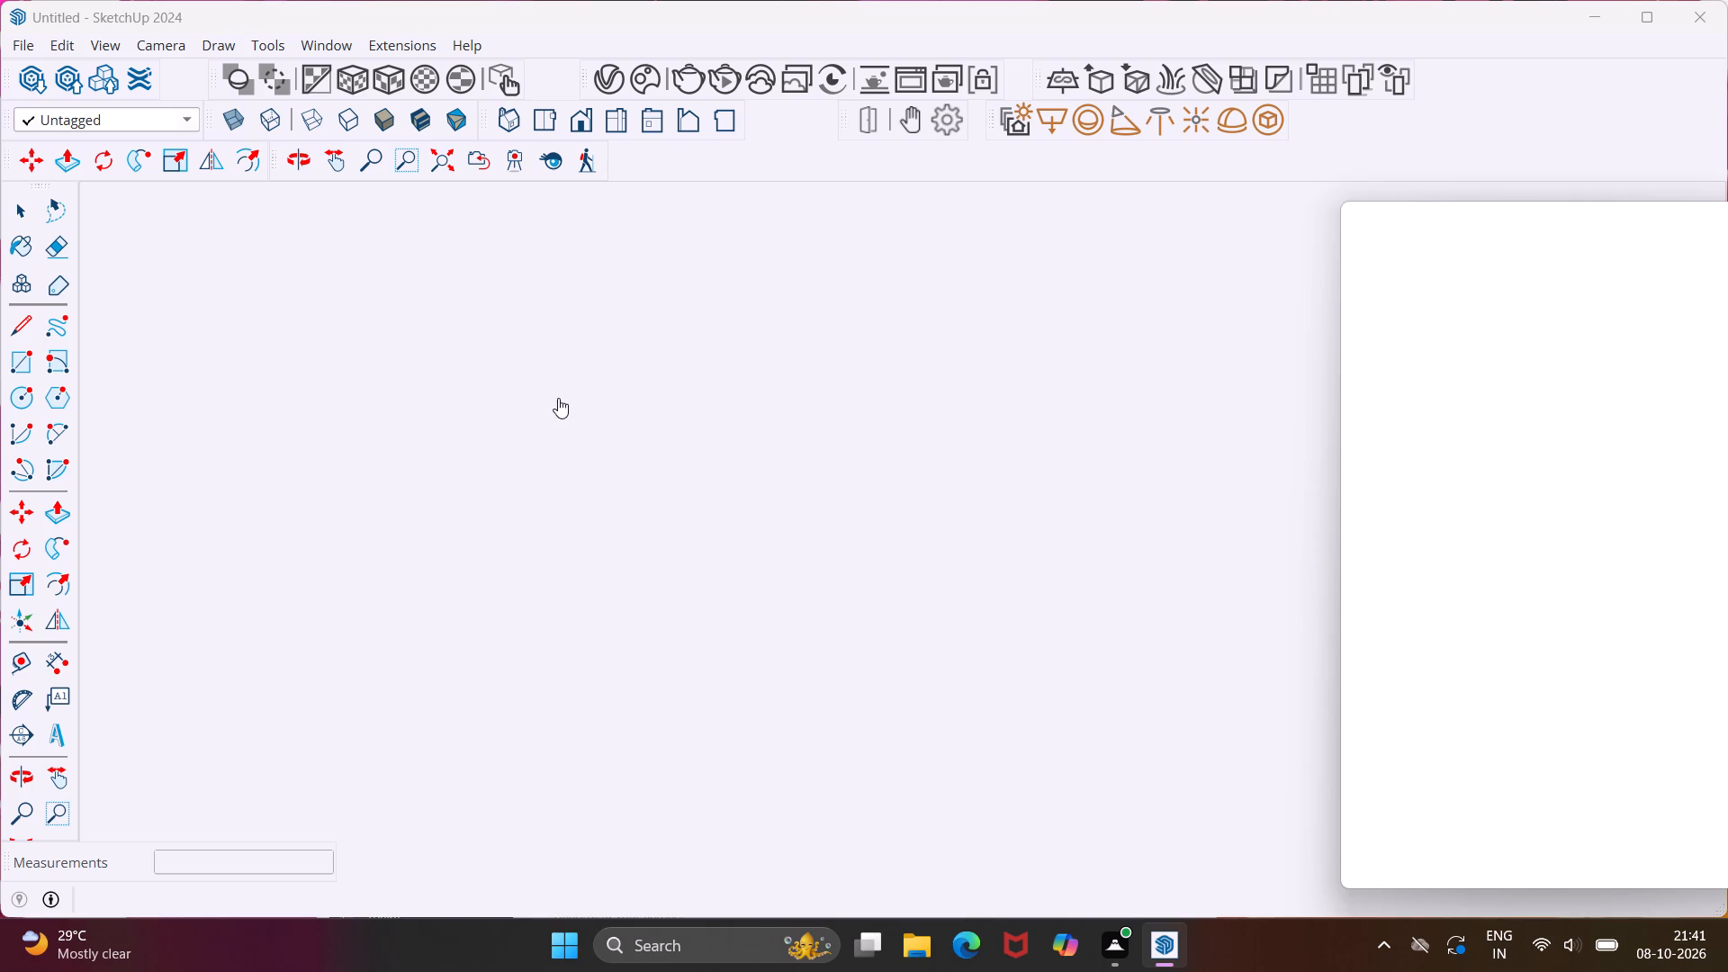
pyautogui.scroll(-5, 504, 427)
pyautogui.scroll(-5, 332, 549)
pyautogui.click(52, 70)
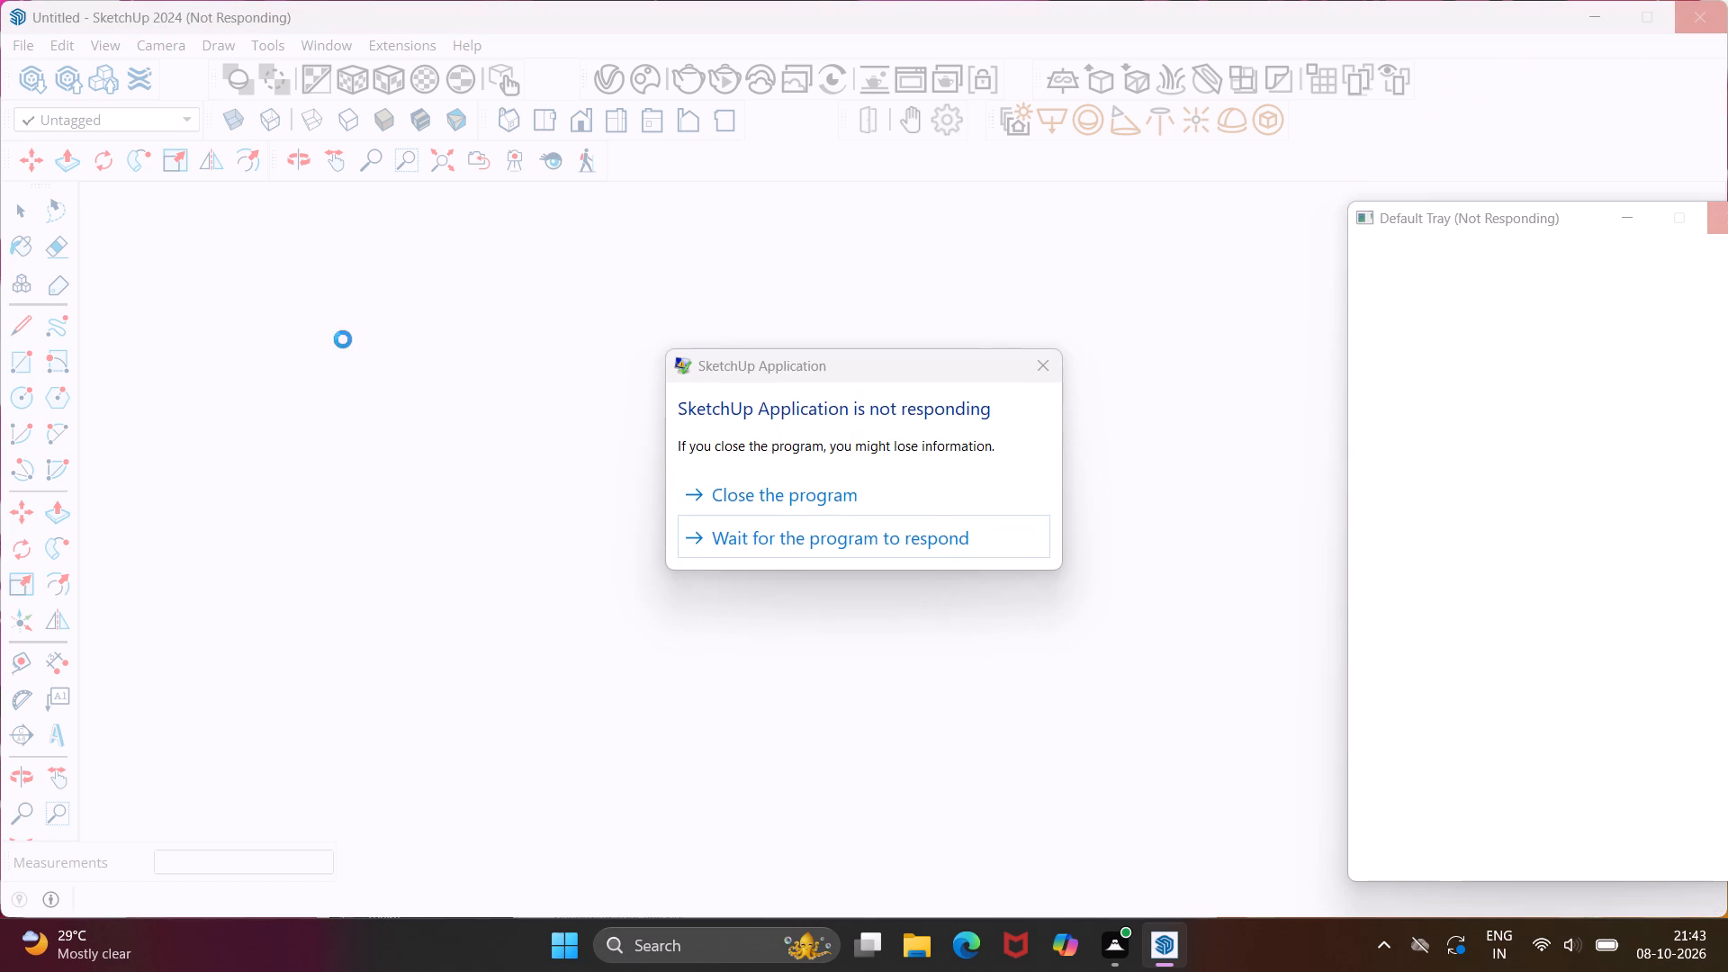
# Close the unresponsive SketchUp program instead of waiting for it to respond.
pyautogui.click(776, 488)
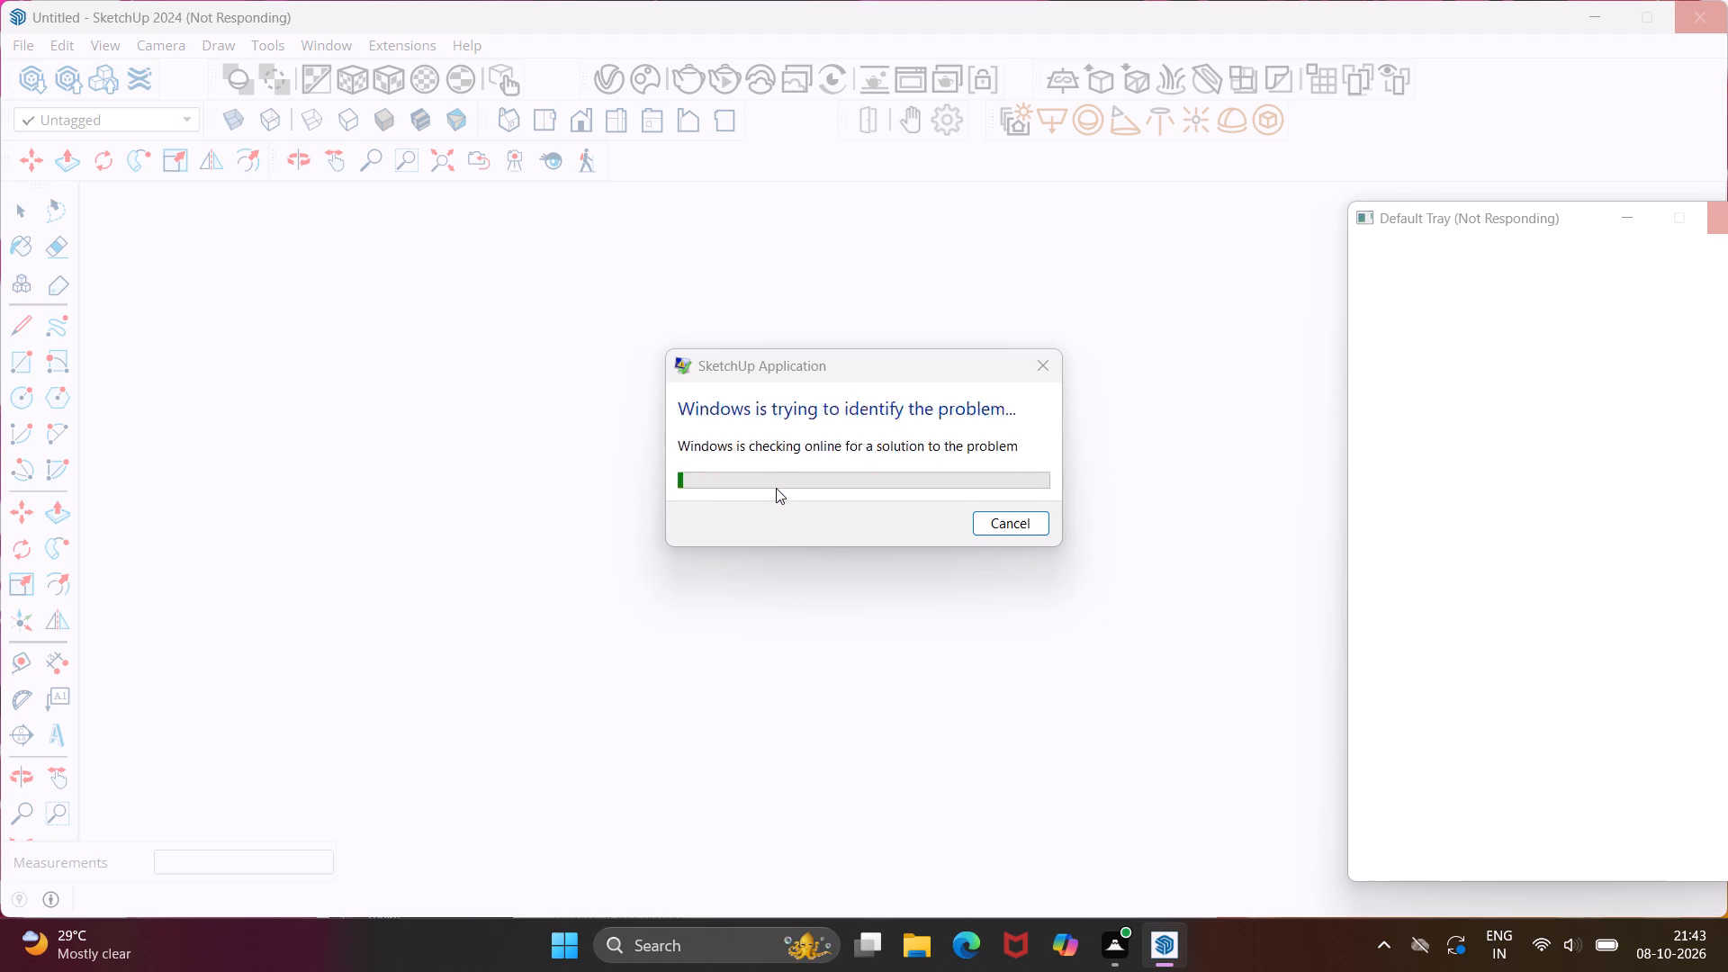
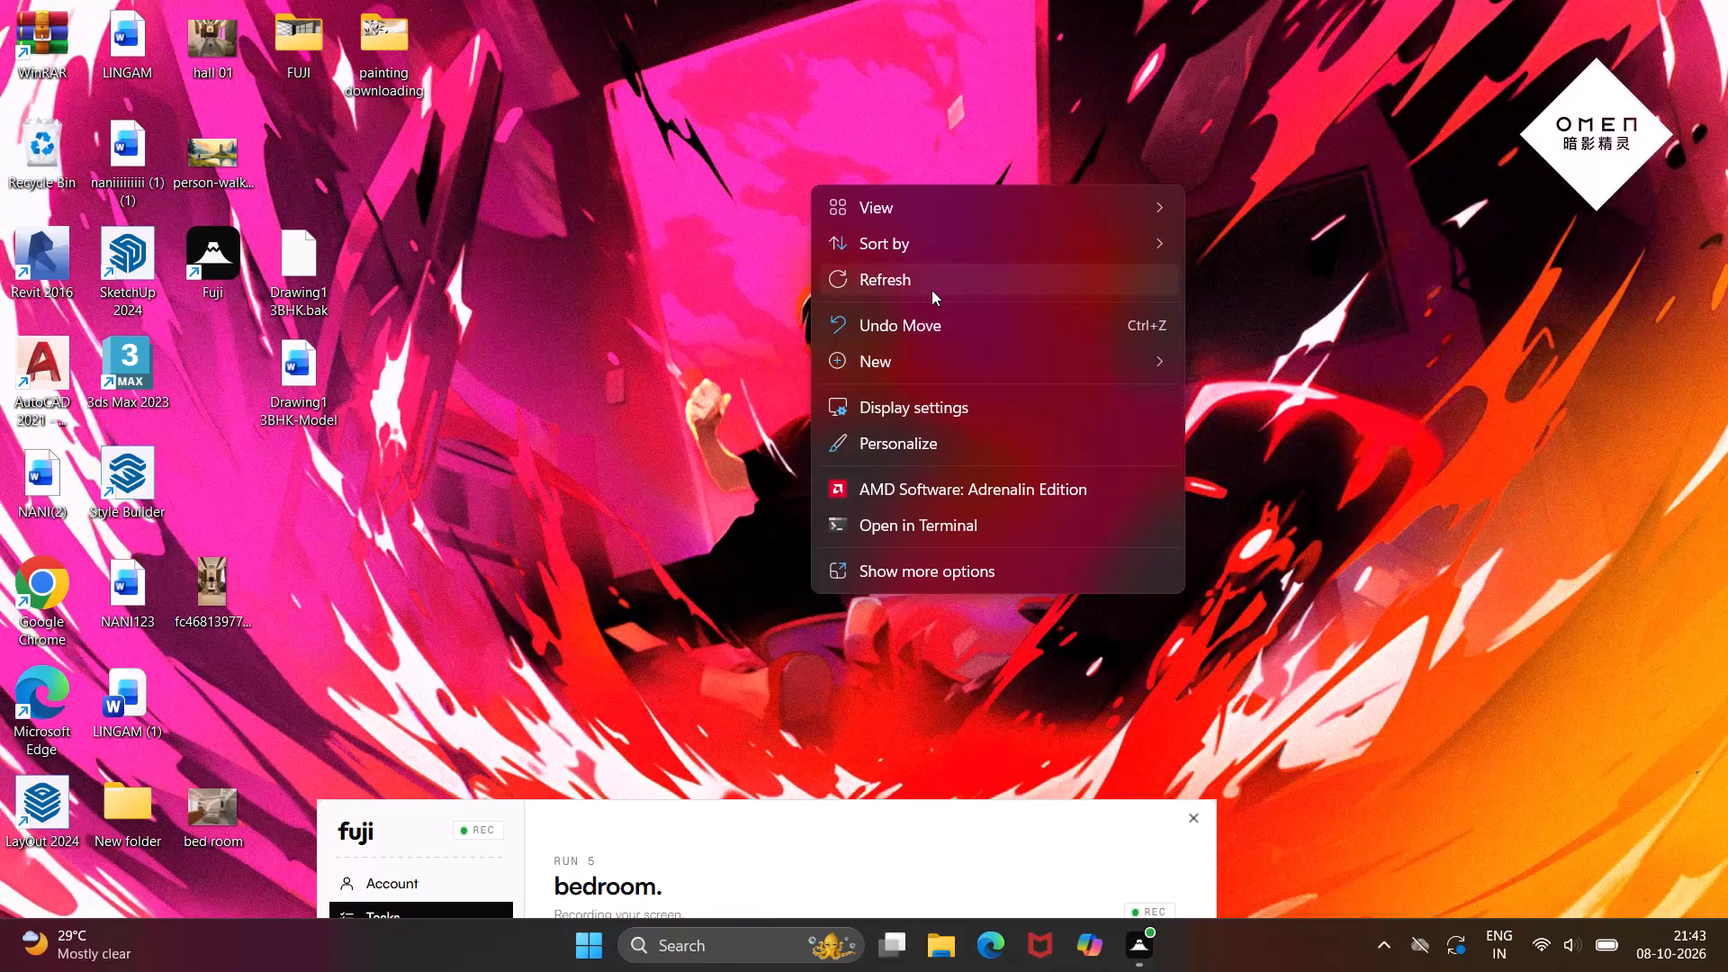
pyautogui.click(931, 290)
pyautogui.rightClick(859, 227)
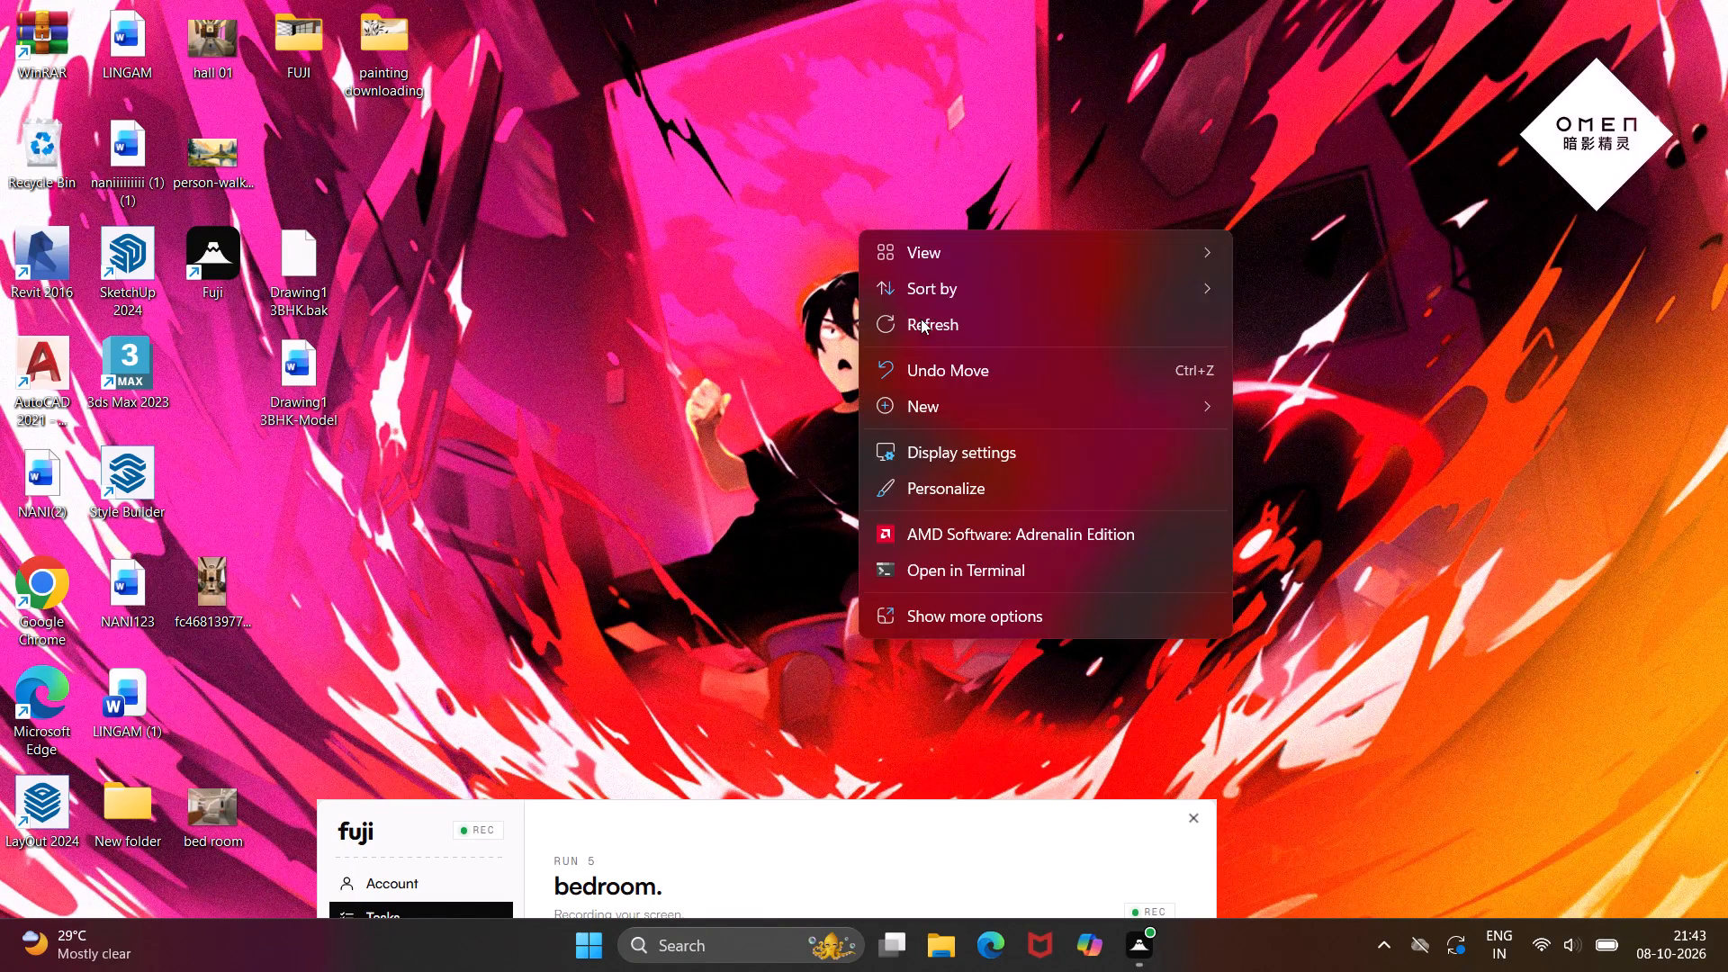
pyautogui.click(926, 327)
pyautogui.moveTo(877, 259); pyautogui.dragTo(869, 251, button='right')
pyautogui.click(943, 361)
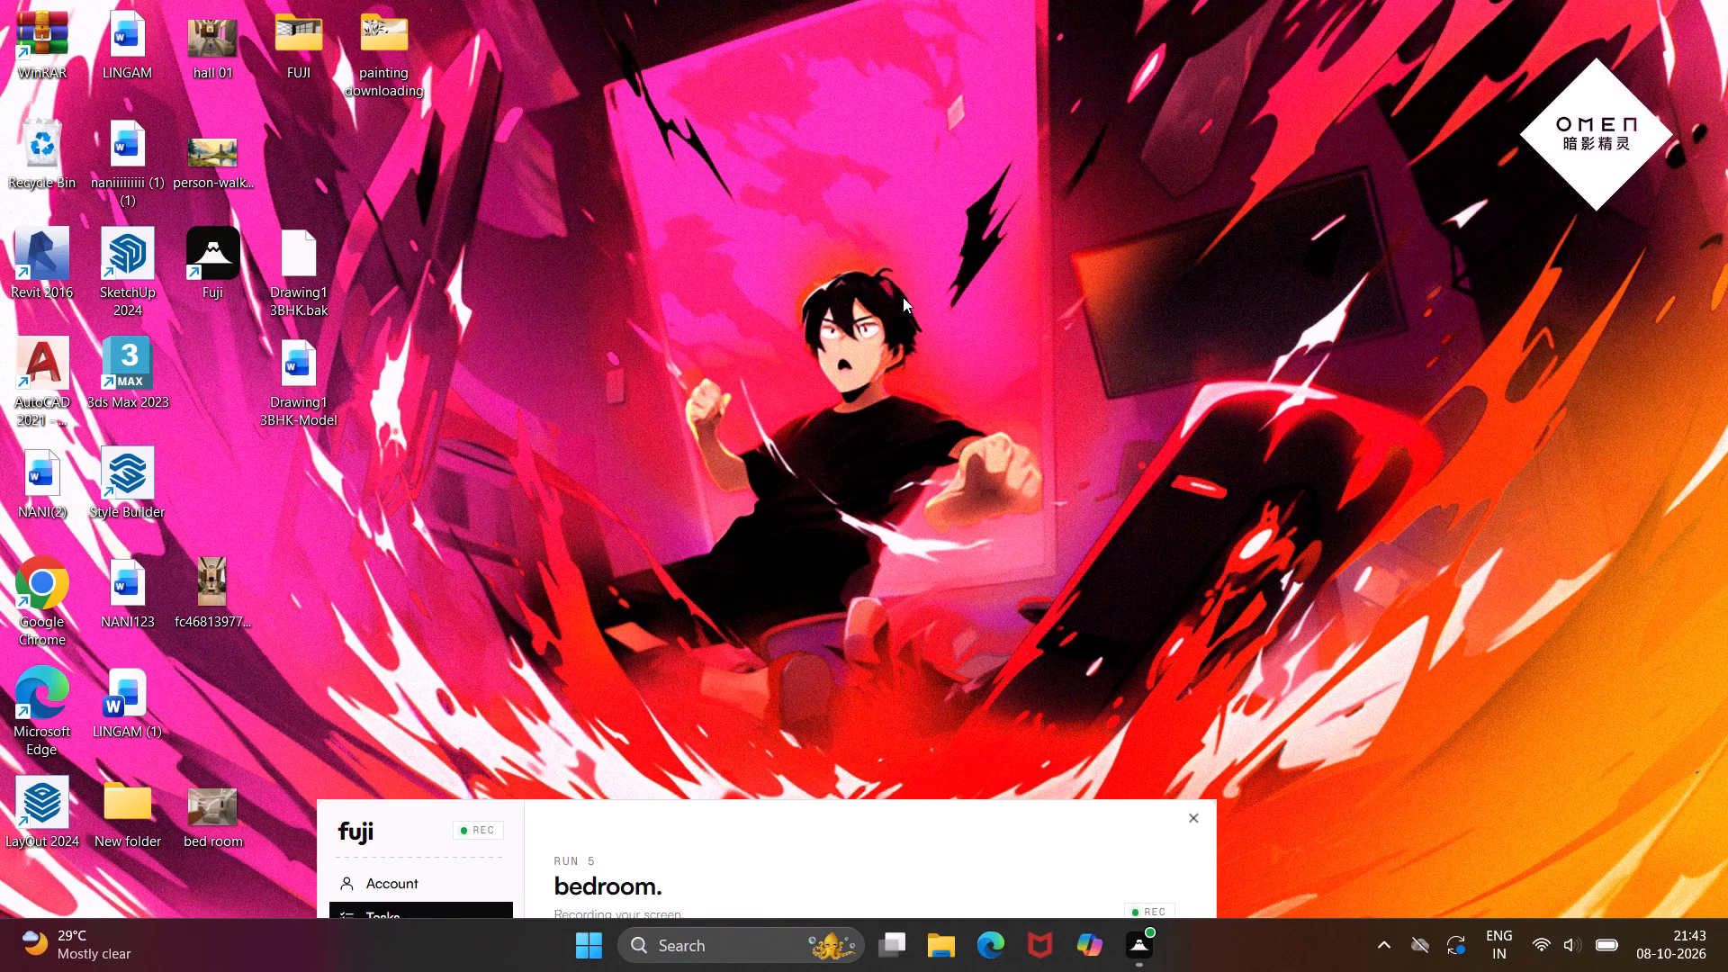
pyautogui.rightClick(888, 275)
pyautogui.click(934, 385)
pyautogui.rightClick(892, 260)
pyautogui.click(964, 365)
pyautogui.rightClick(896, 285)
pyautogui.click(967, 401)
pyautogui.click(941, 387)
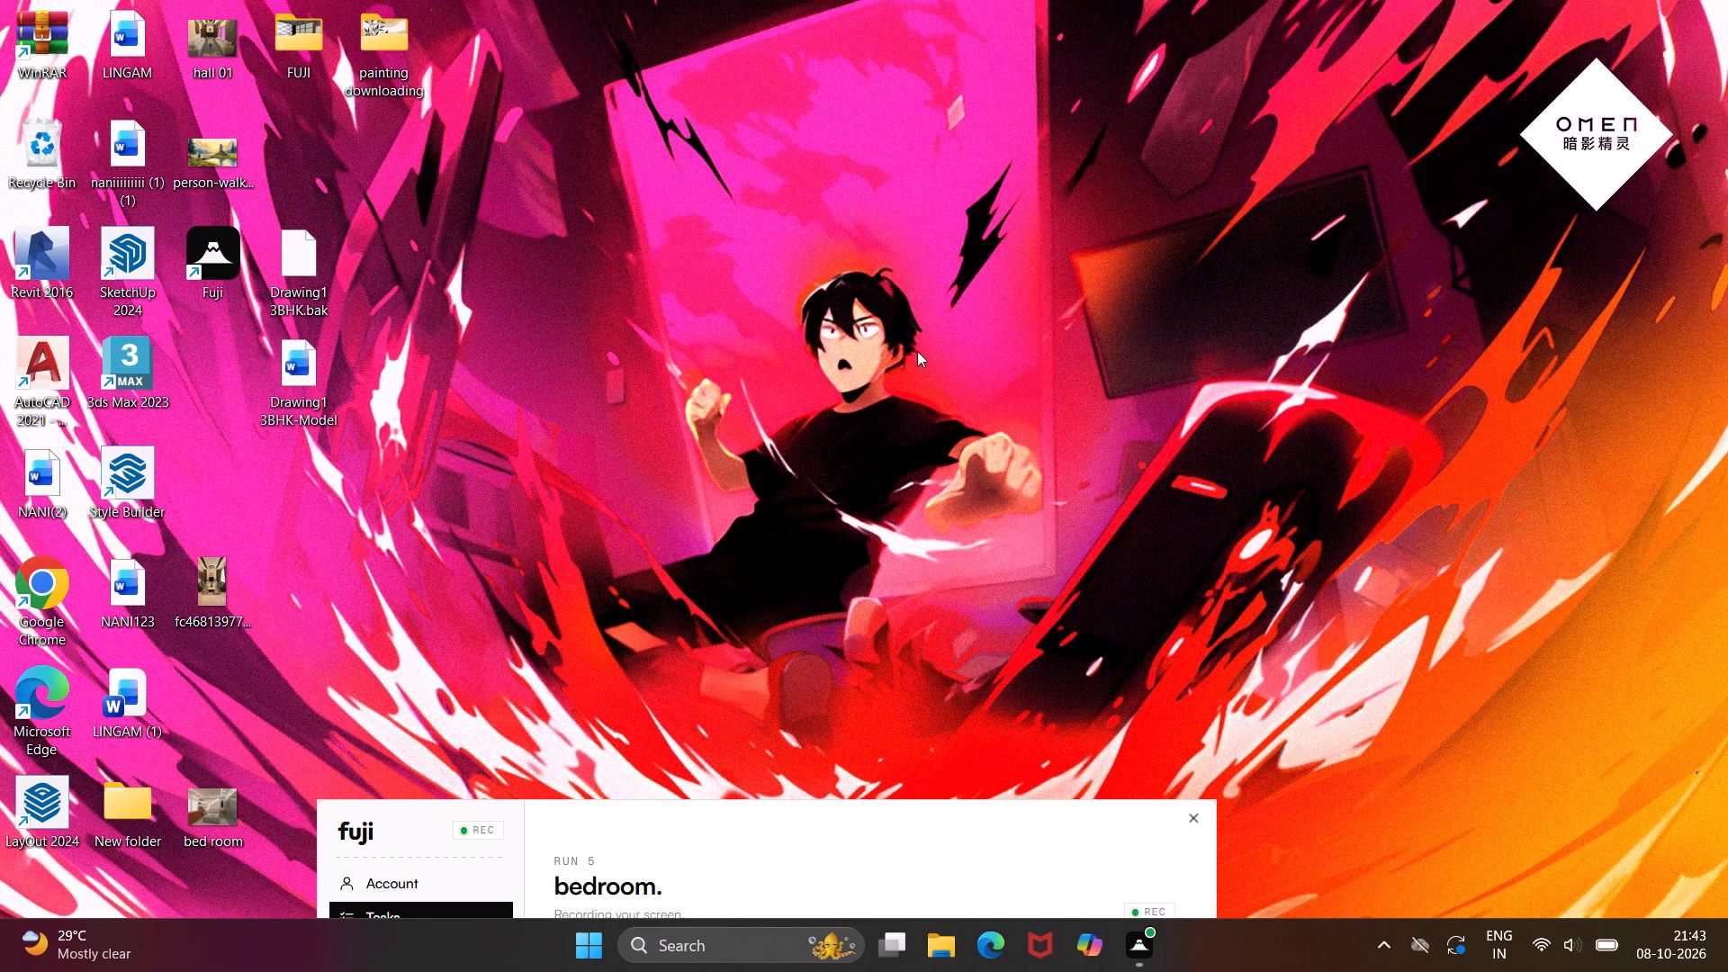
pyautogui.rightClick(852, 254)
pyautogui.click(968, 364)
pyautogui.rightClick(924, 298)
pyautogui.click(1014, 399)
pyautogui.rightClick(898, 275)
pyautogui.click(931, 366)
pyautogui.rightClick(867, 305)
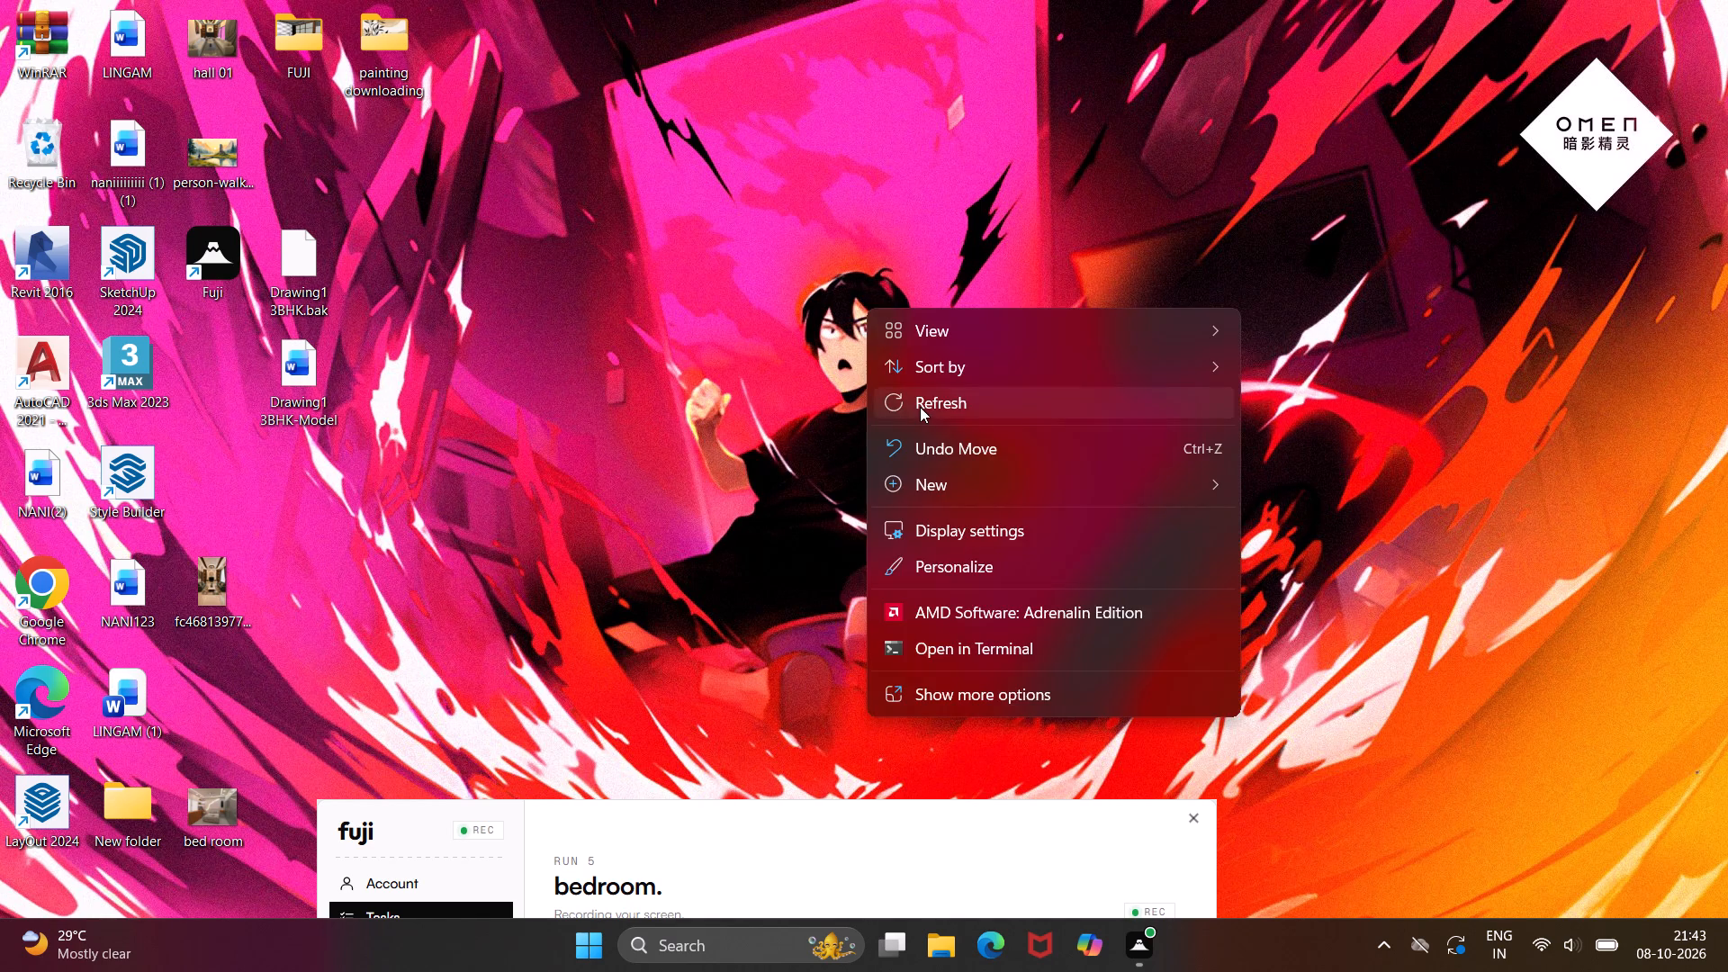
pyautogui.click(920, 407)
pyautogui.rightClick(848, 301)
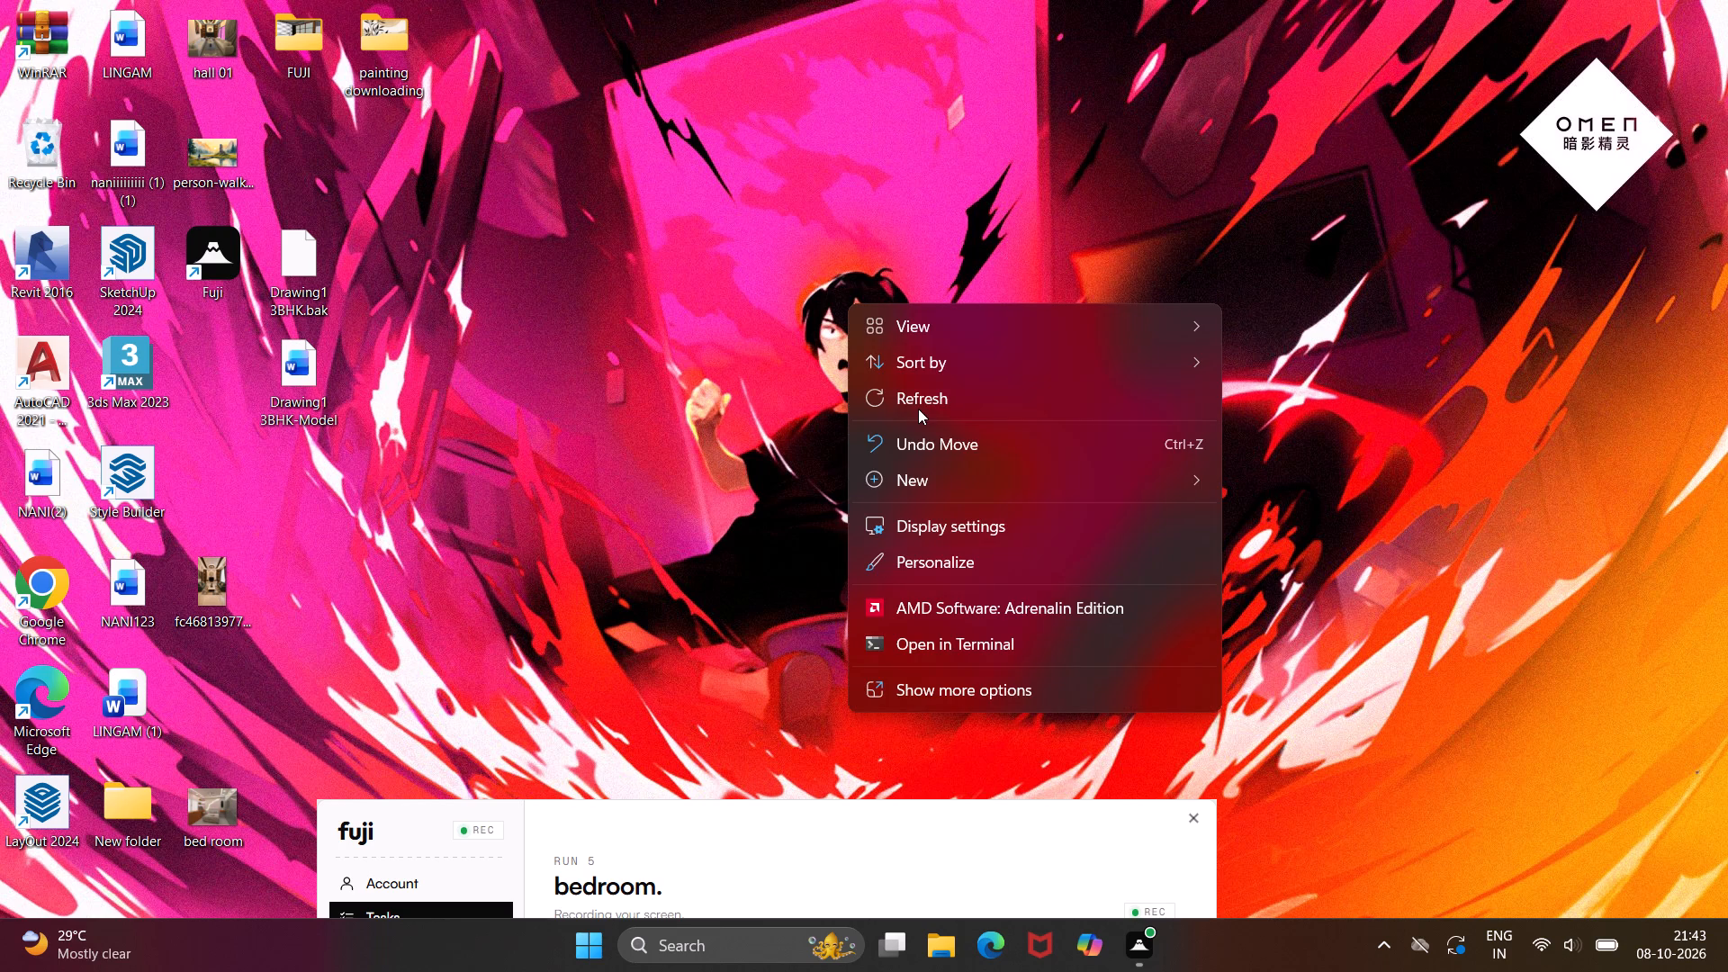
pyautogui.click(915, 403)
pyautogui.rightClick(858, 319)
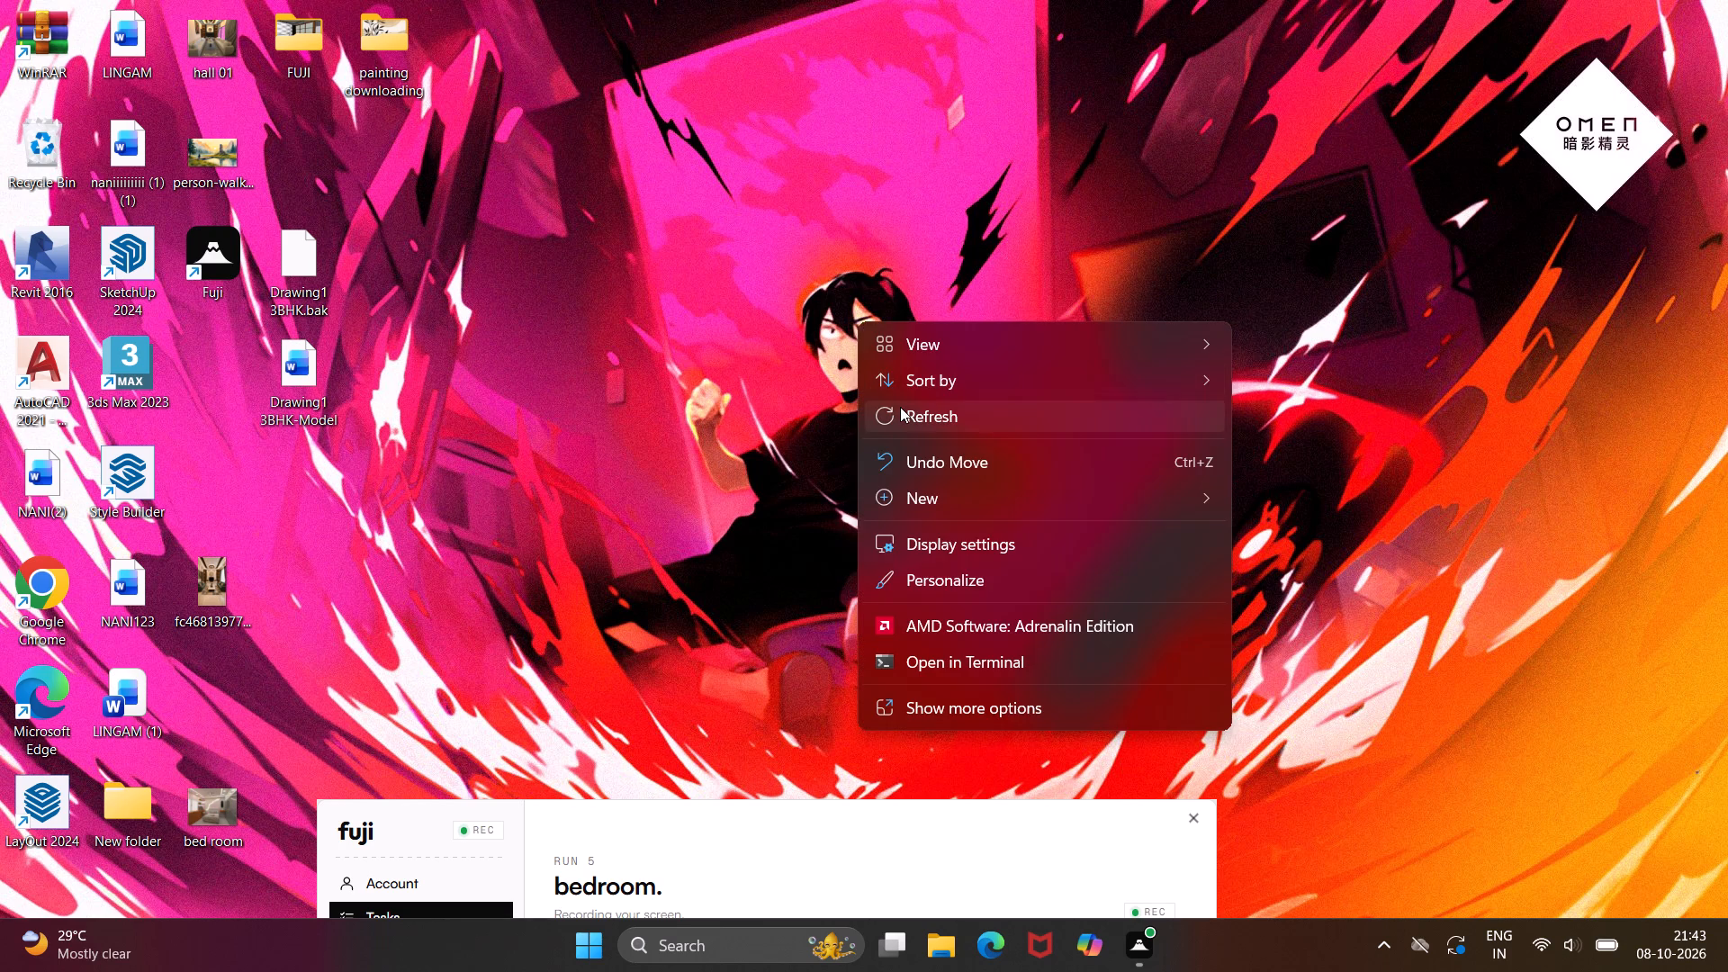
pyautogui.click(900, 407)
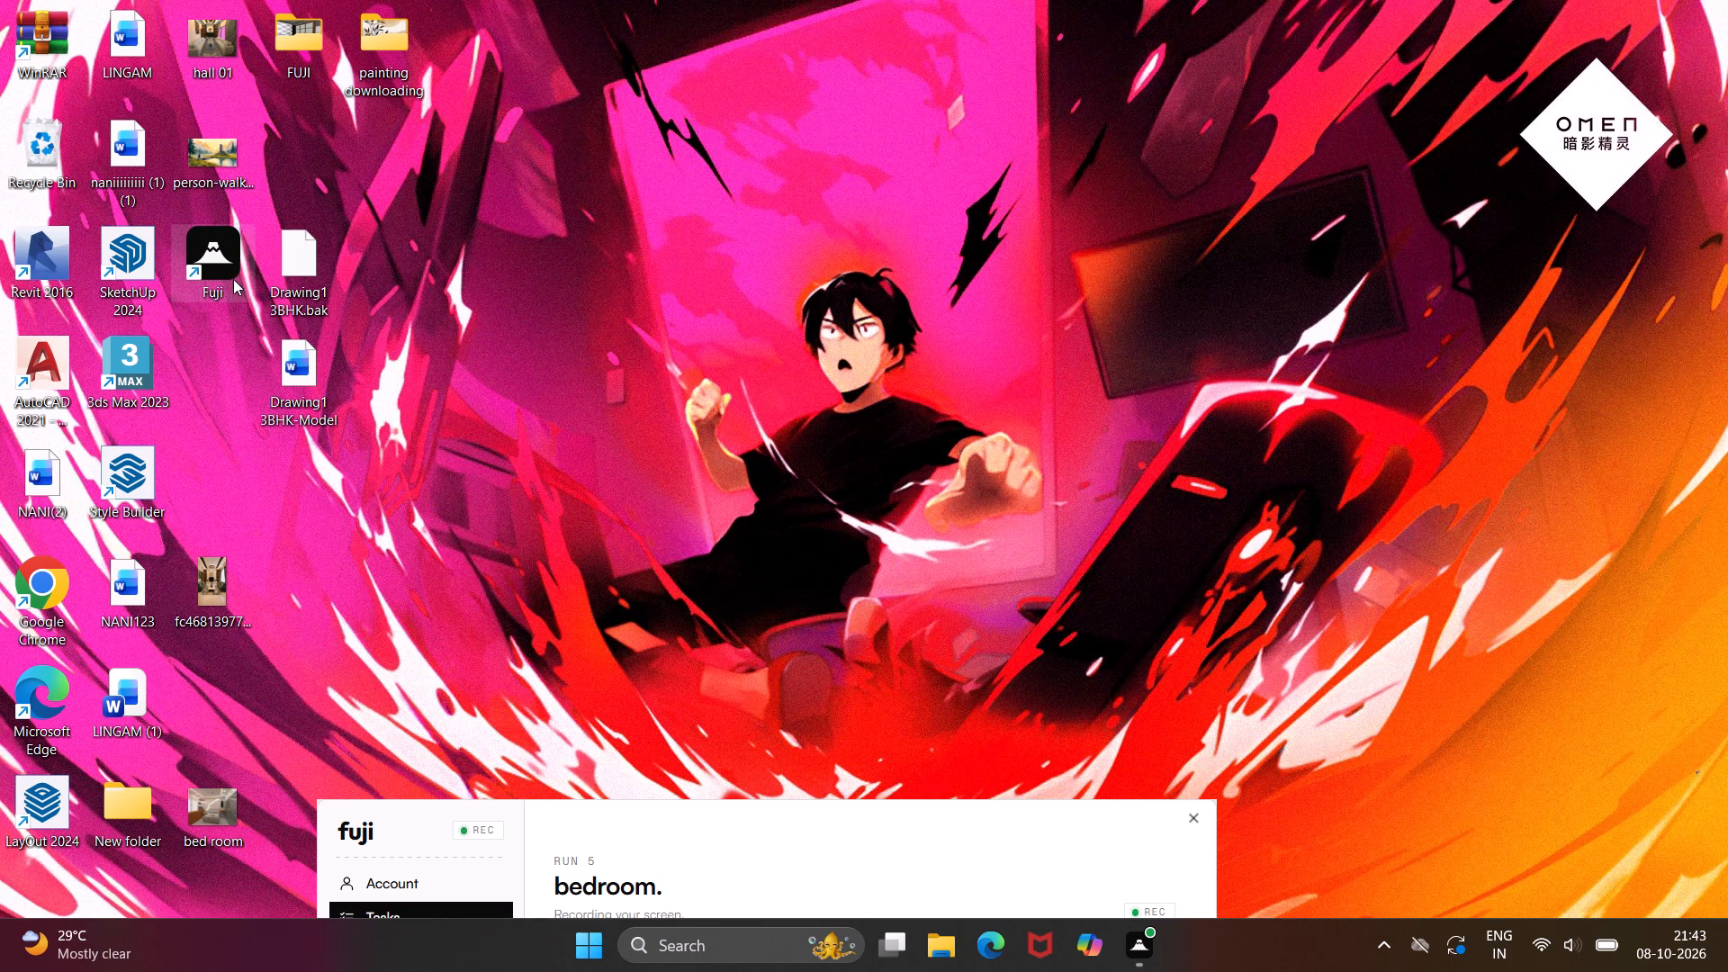
# Open the desktop PDF file whose name starts with "nanii".
pyautogui.doubleClick(157, 166)
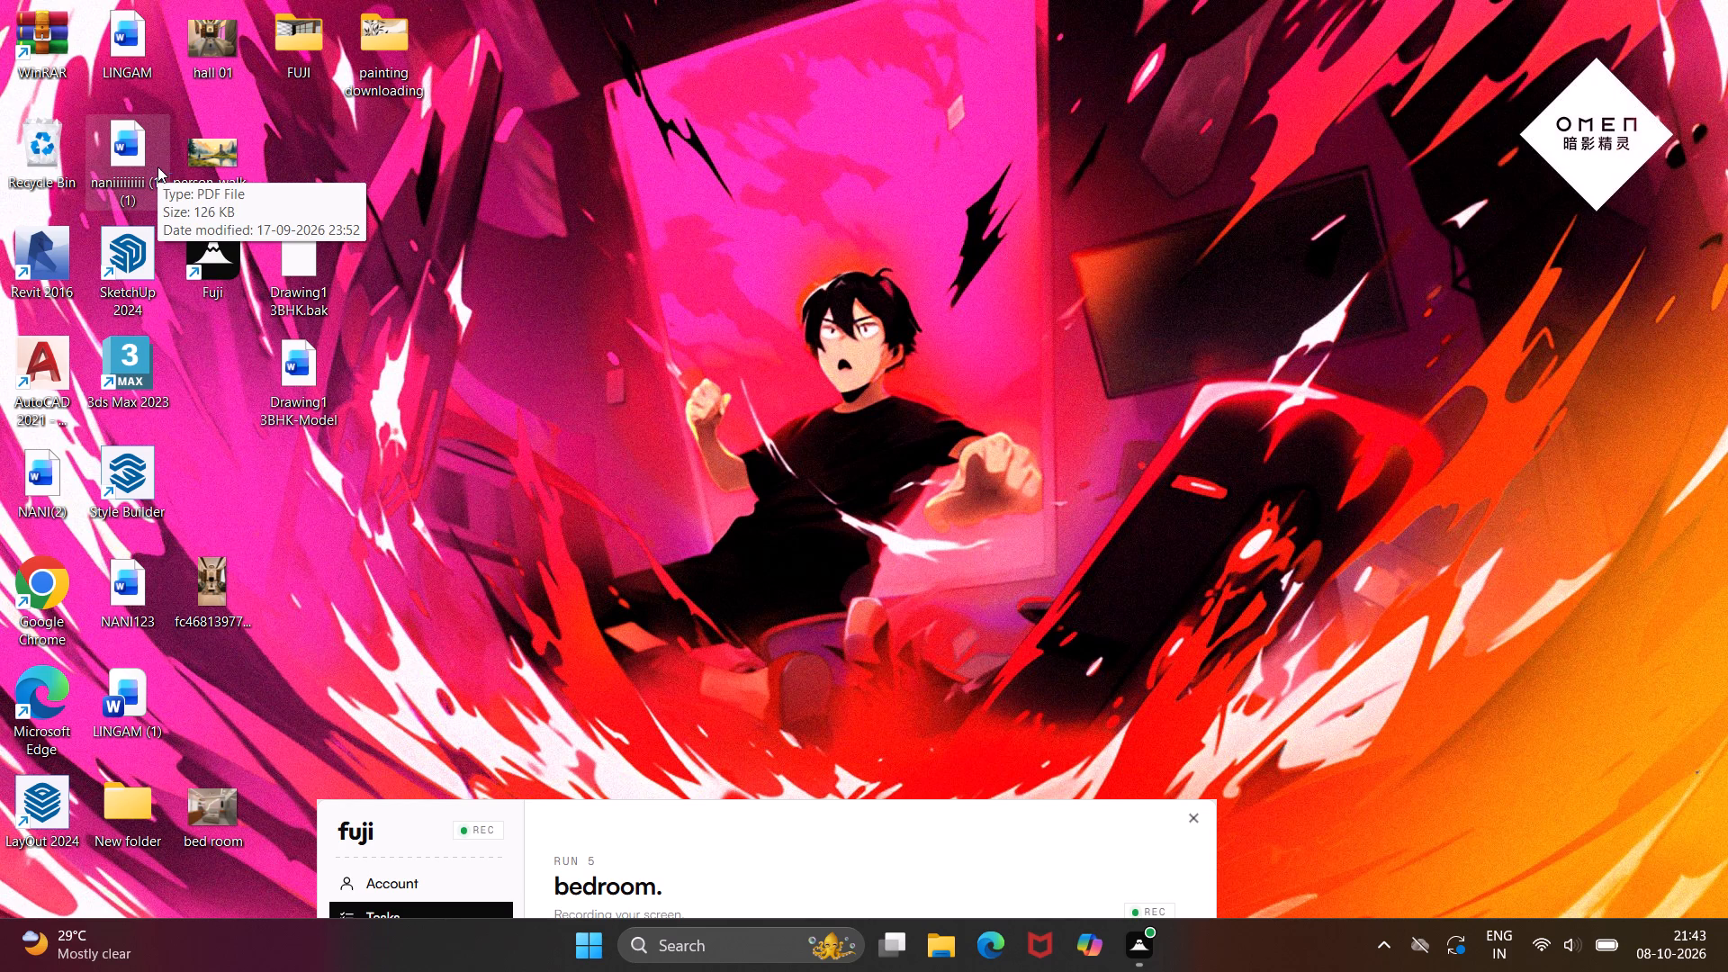
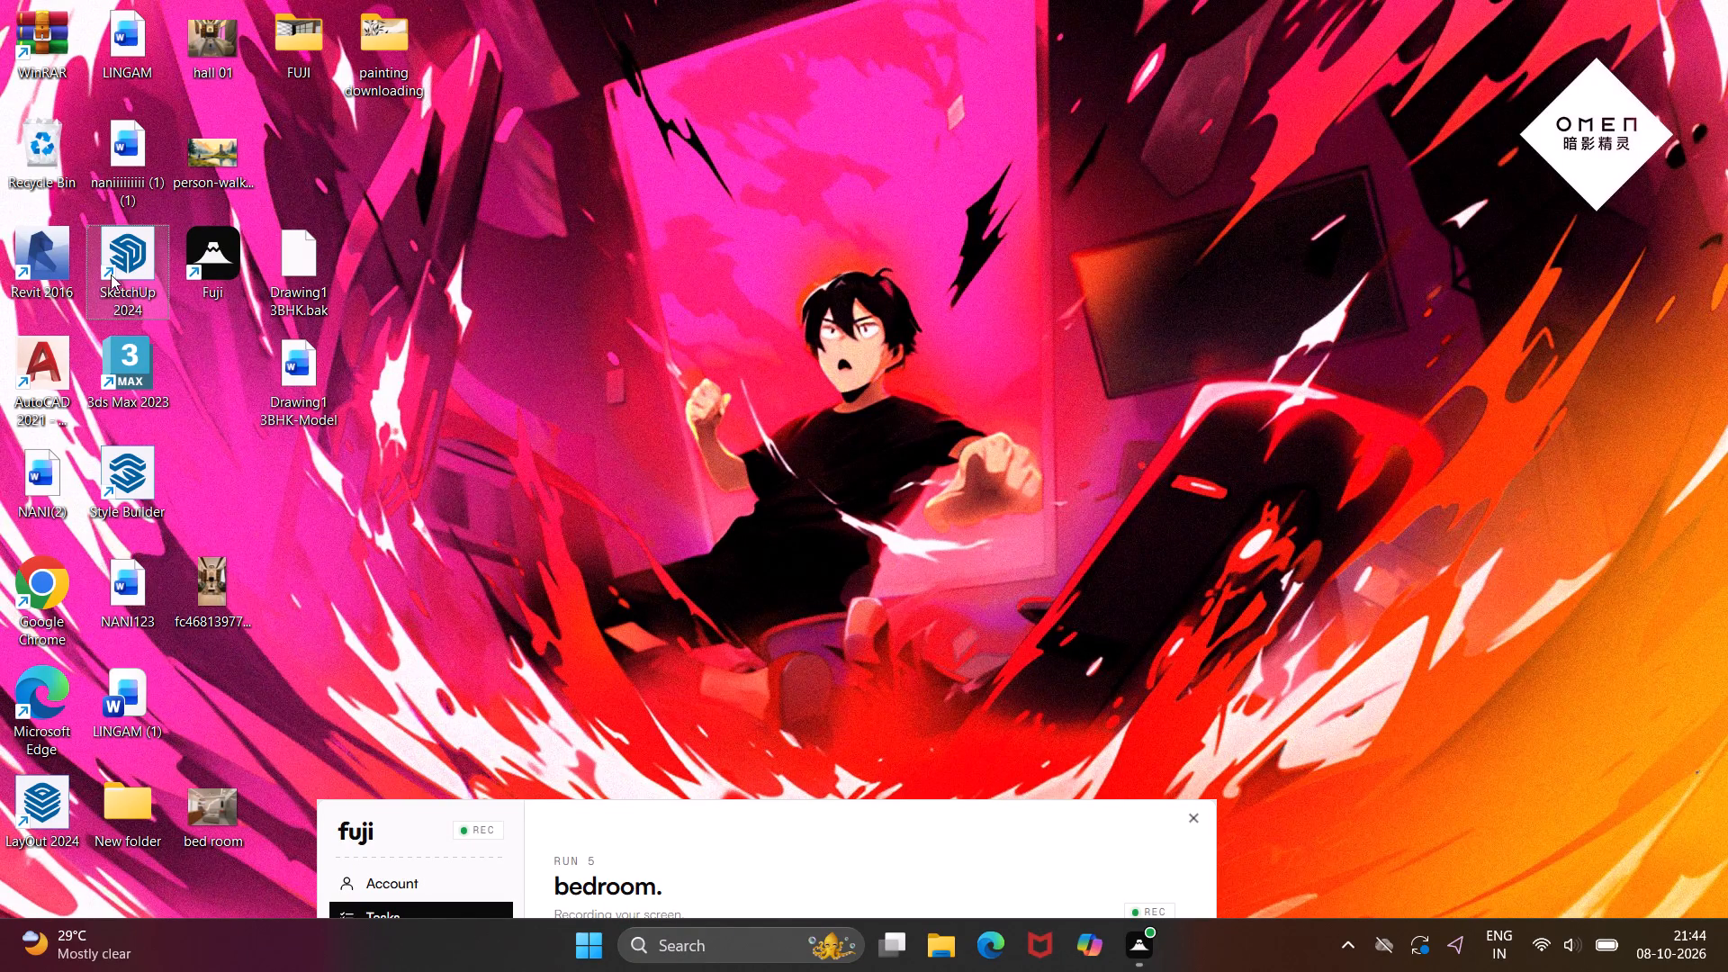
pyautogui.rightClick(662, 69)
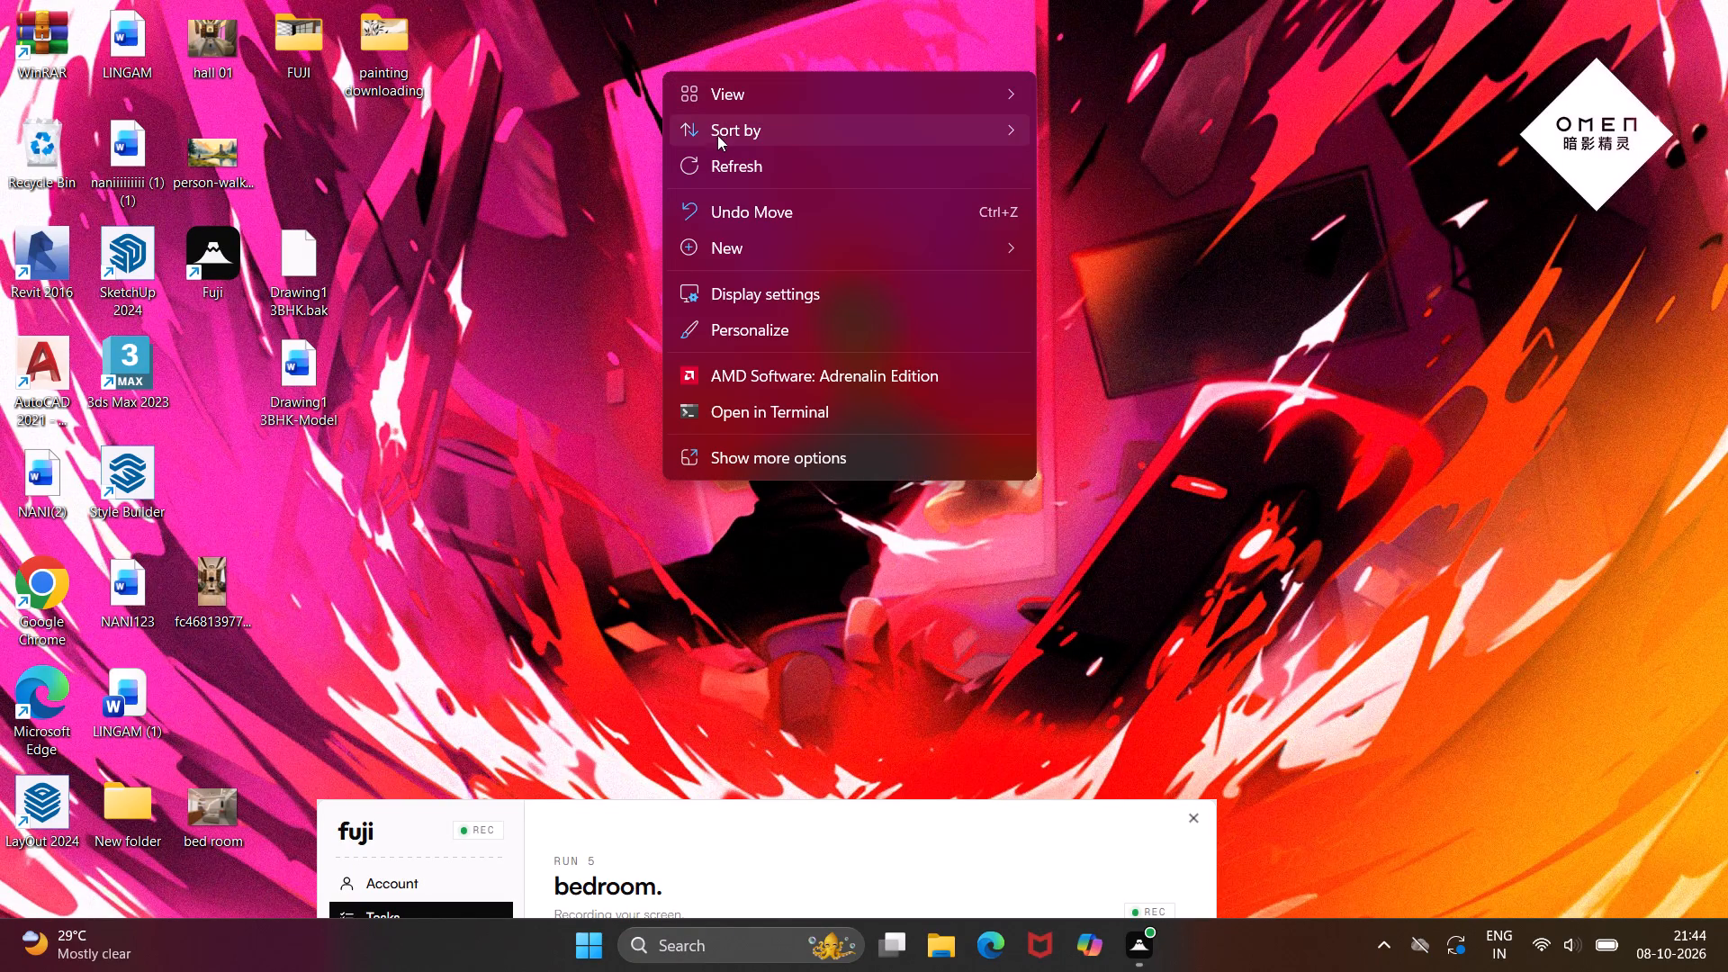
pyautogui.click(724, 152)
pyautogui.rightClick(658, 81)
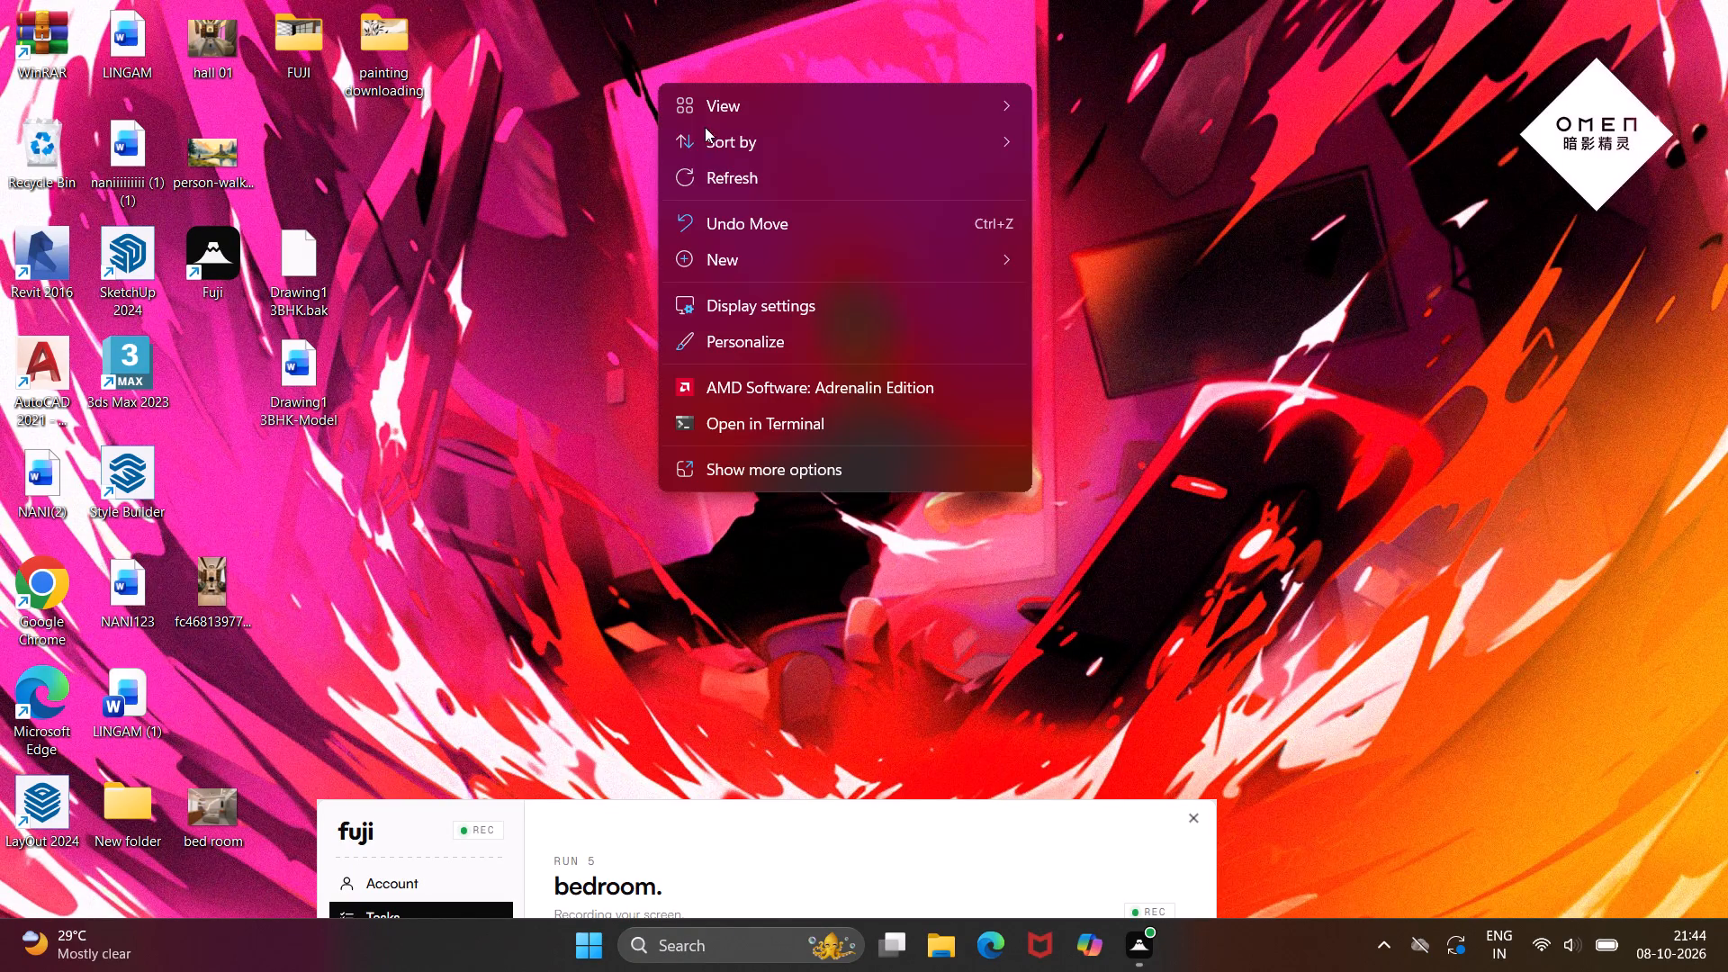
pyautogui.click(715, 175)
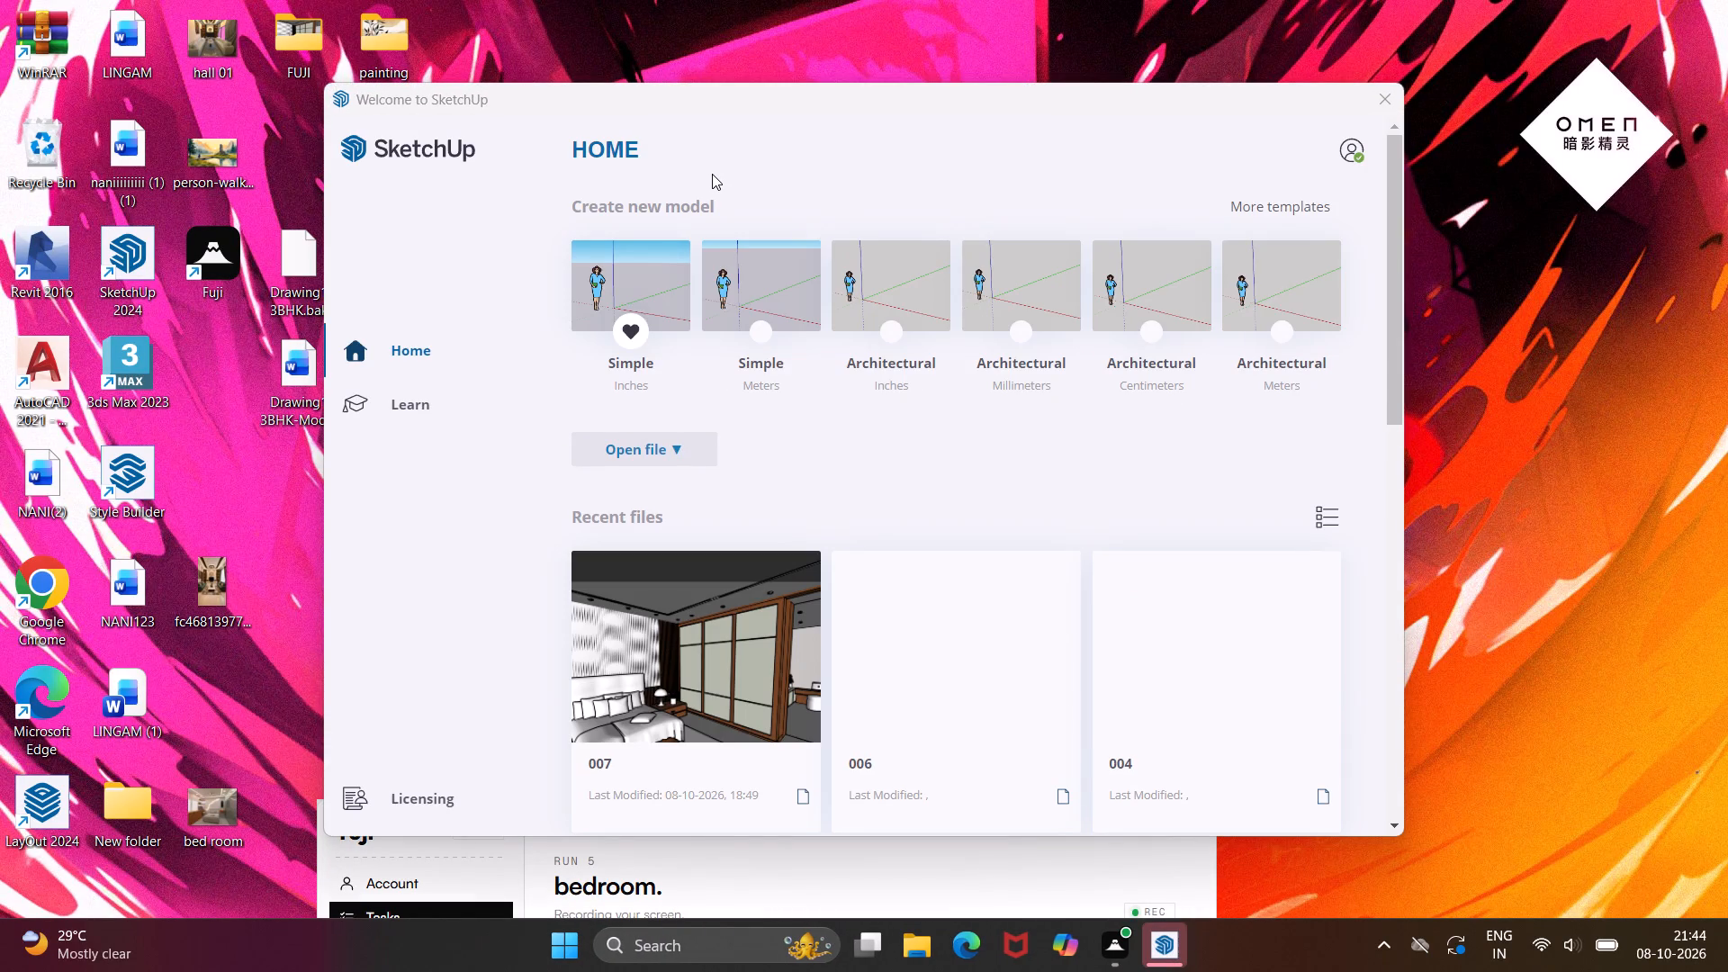
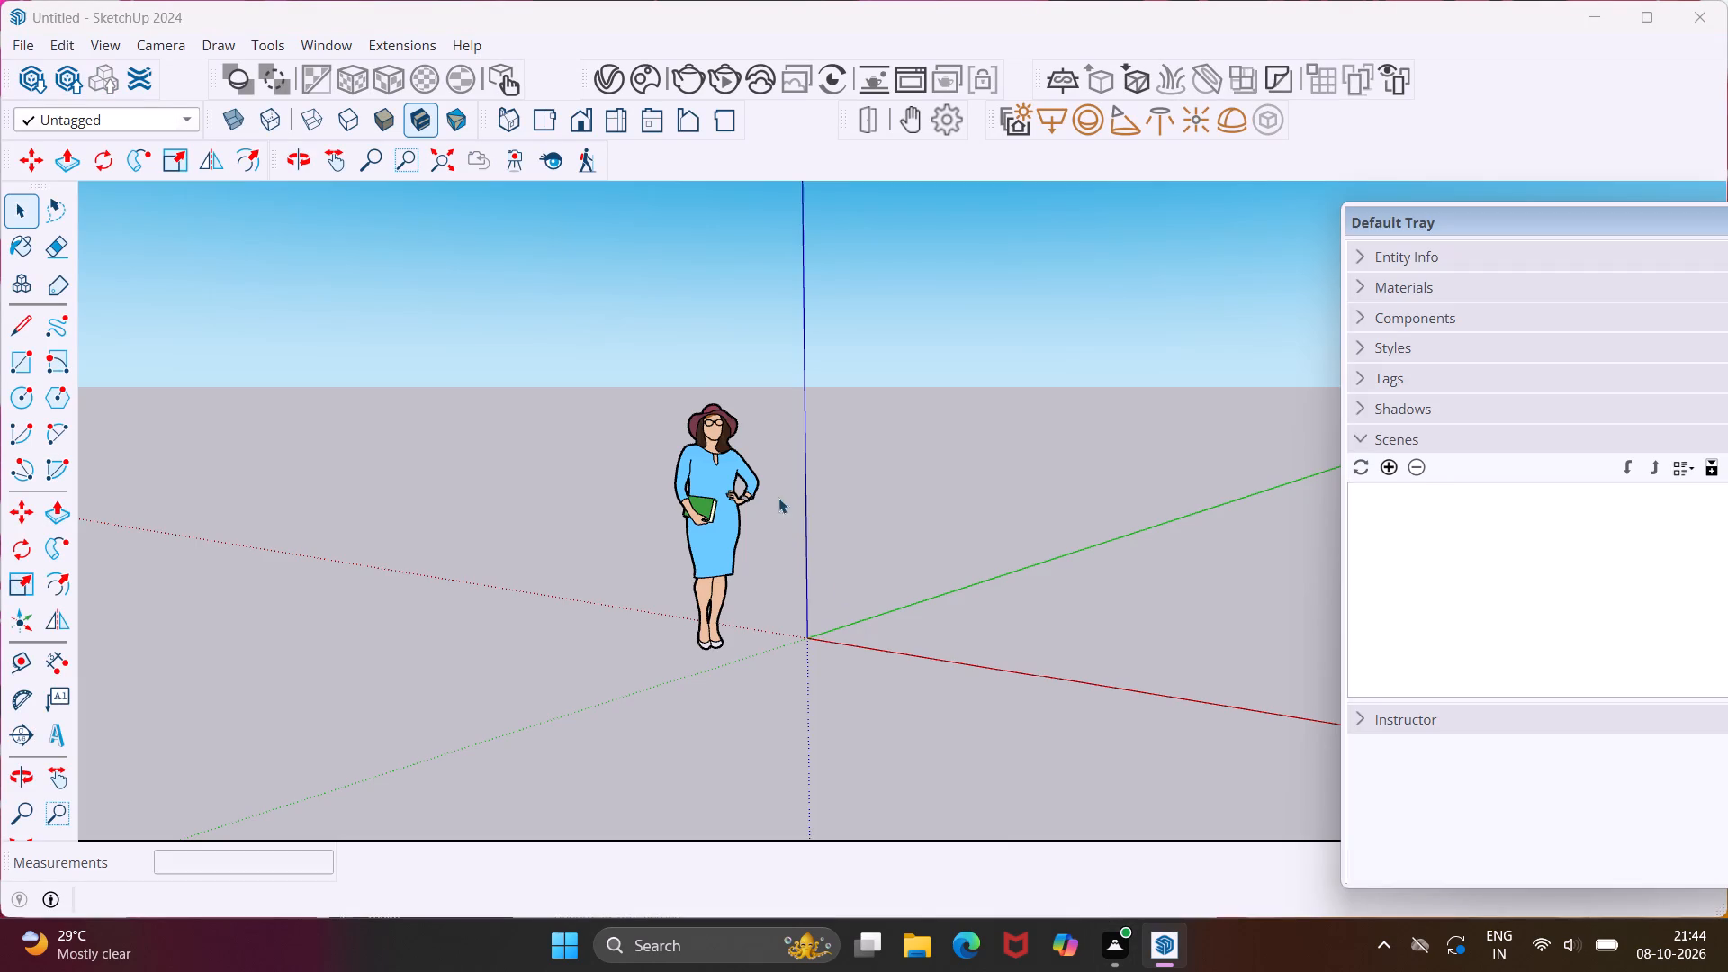
# Delete the default human figure standing near the origin.
pyautogui.moveTo(790, 369); pyautogui.dragTo(584, 709)
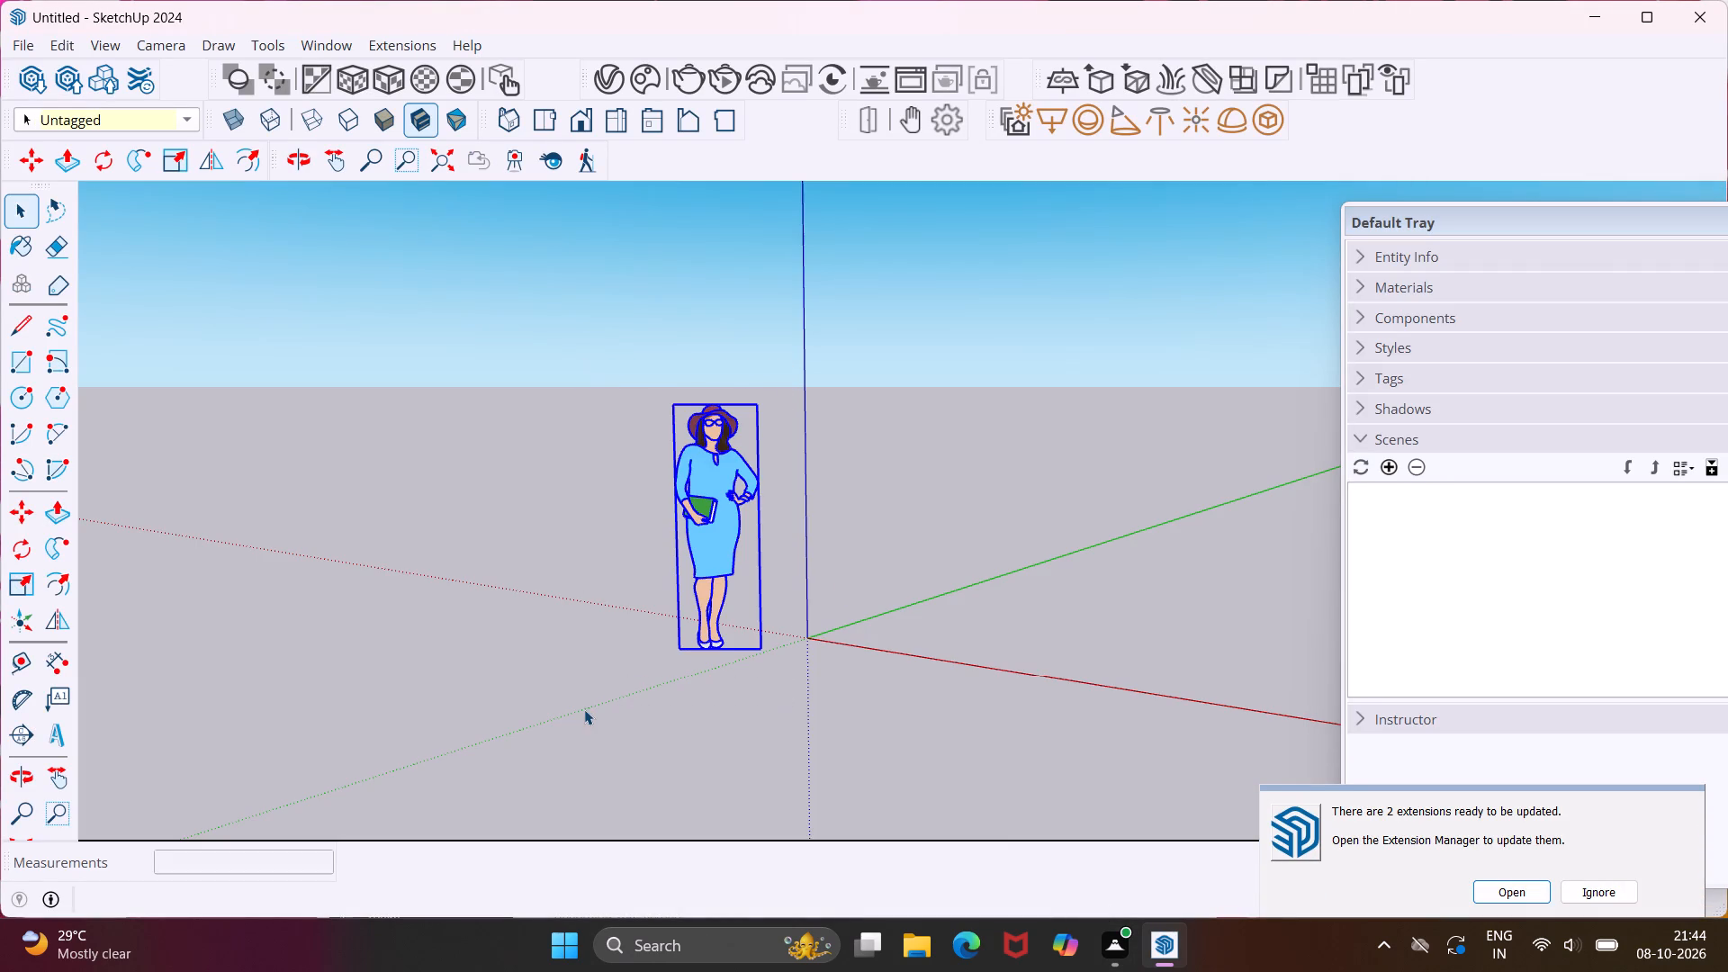
pyautogui.press('Delete')
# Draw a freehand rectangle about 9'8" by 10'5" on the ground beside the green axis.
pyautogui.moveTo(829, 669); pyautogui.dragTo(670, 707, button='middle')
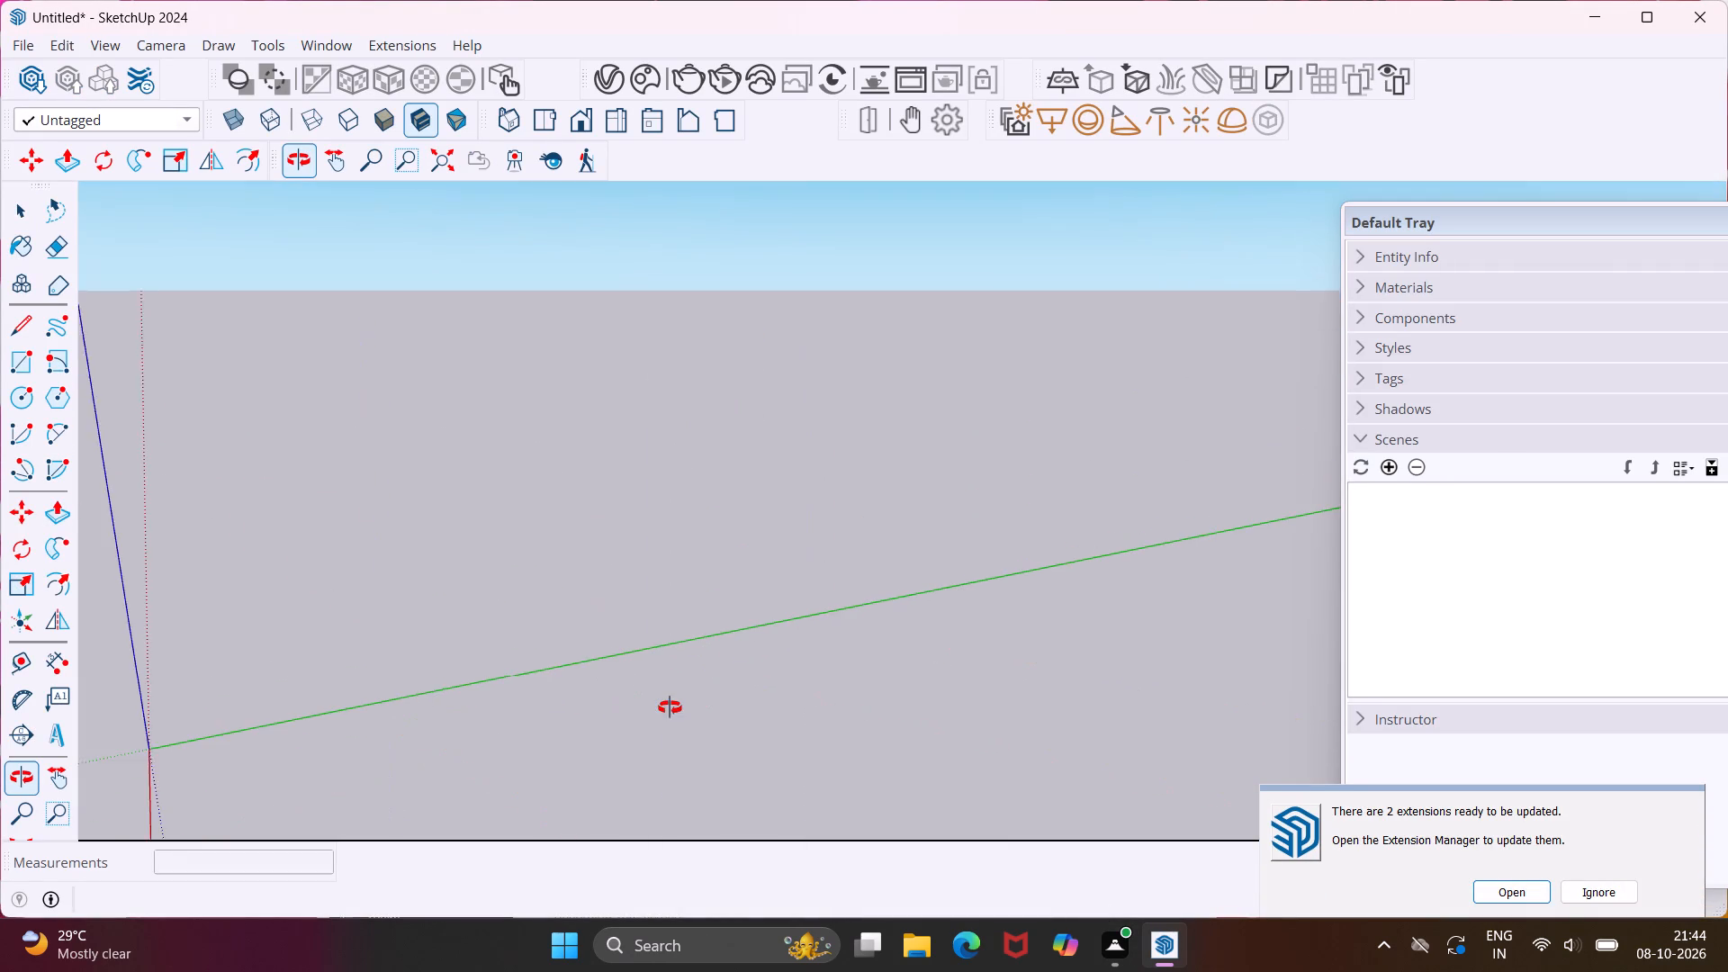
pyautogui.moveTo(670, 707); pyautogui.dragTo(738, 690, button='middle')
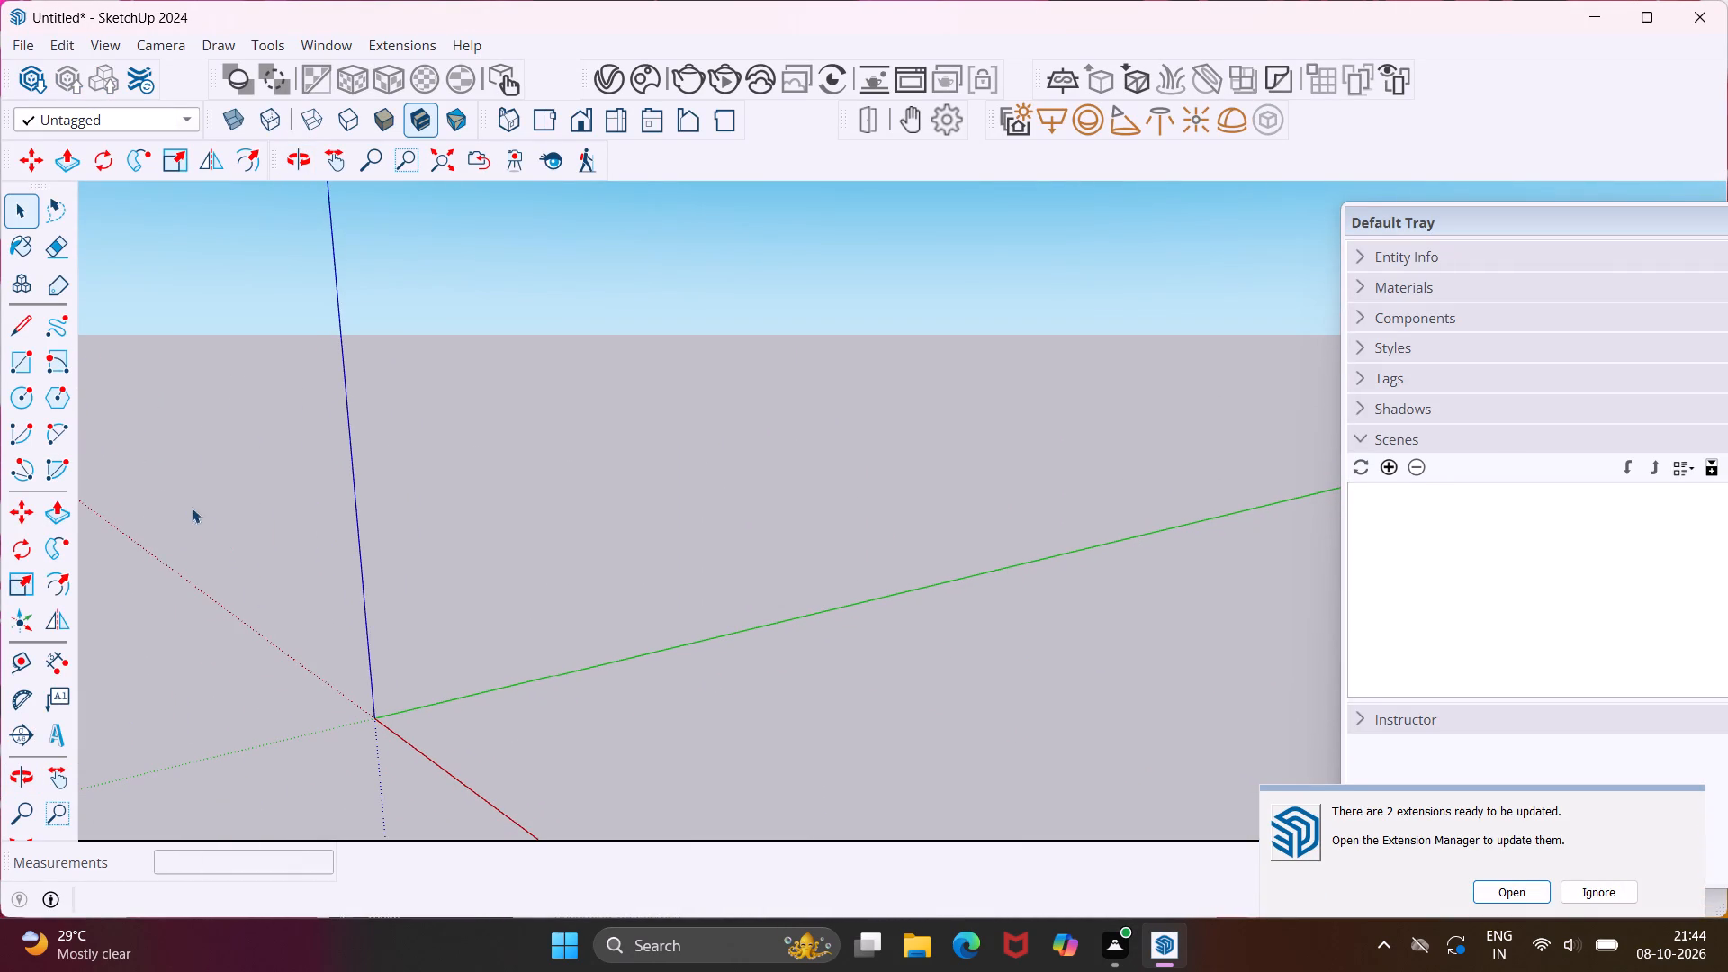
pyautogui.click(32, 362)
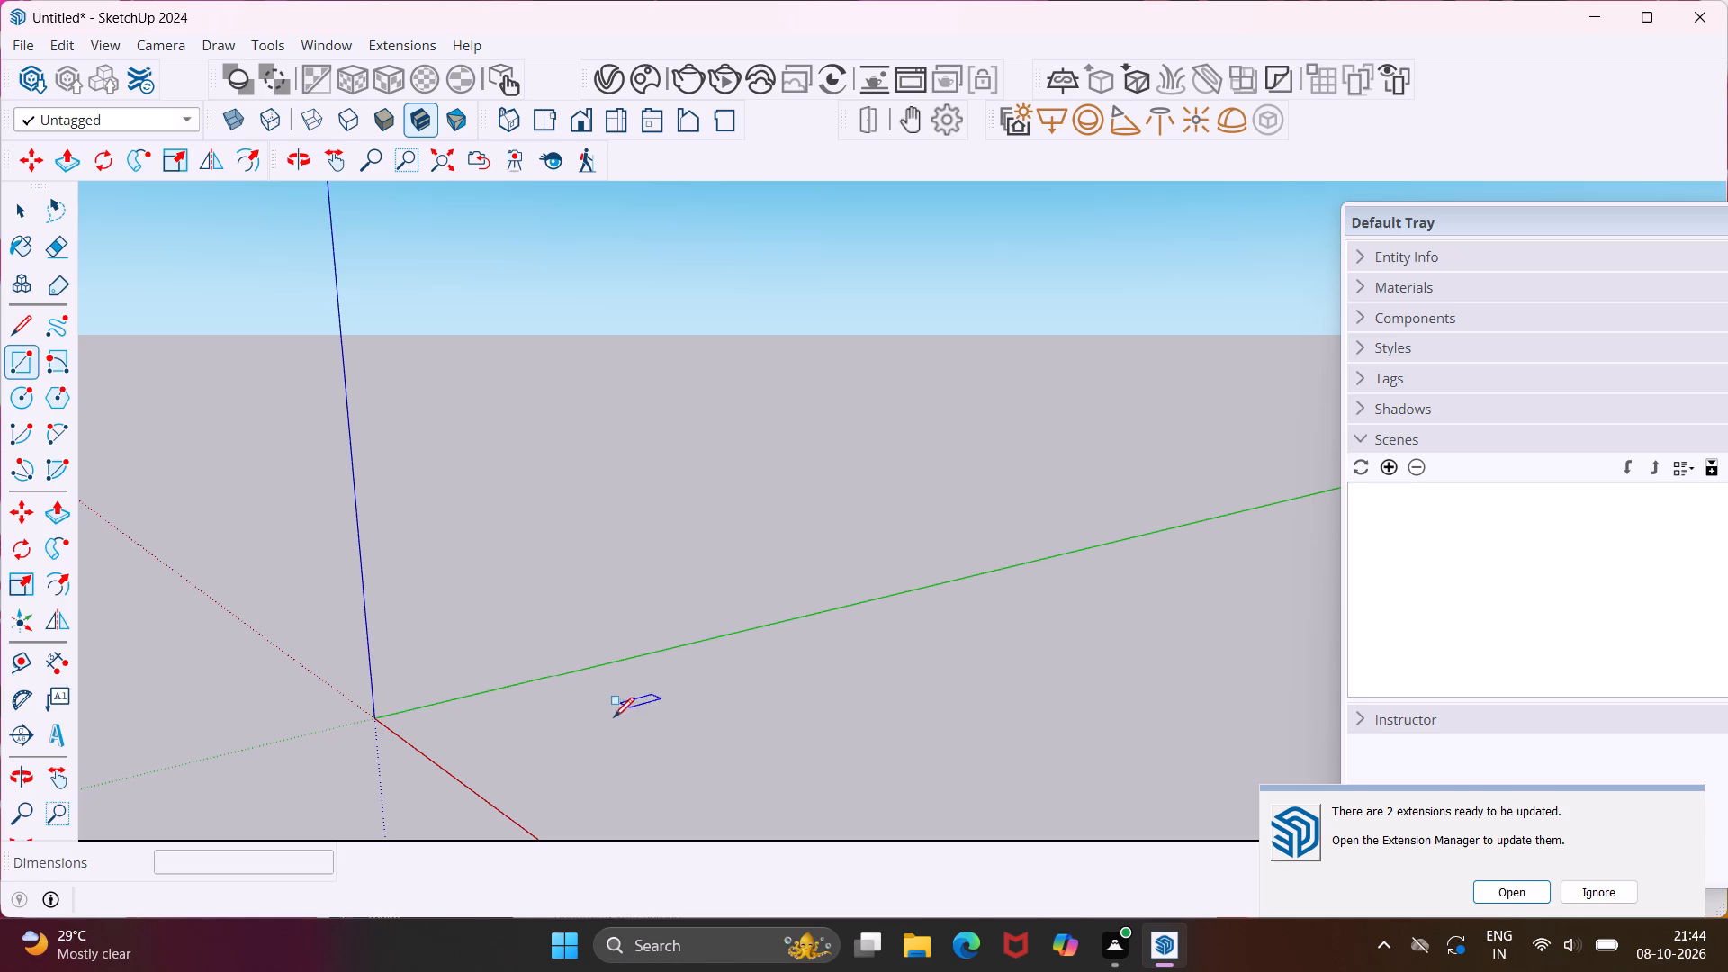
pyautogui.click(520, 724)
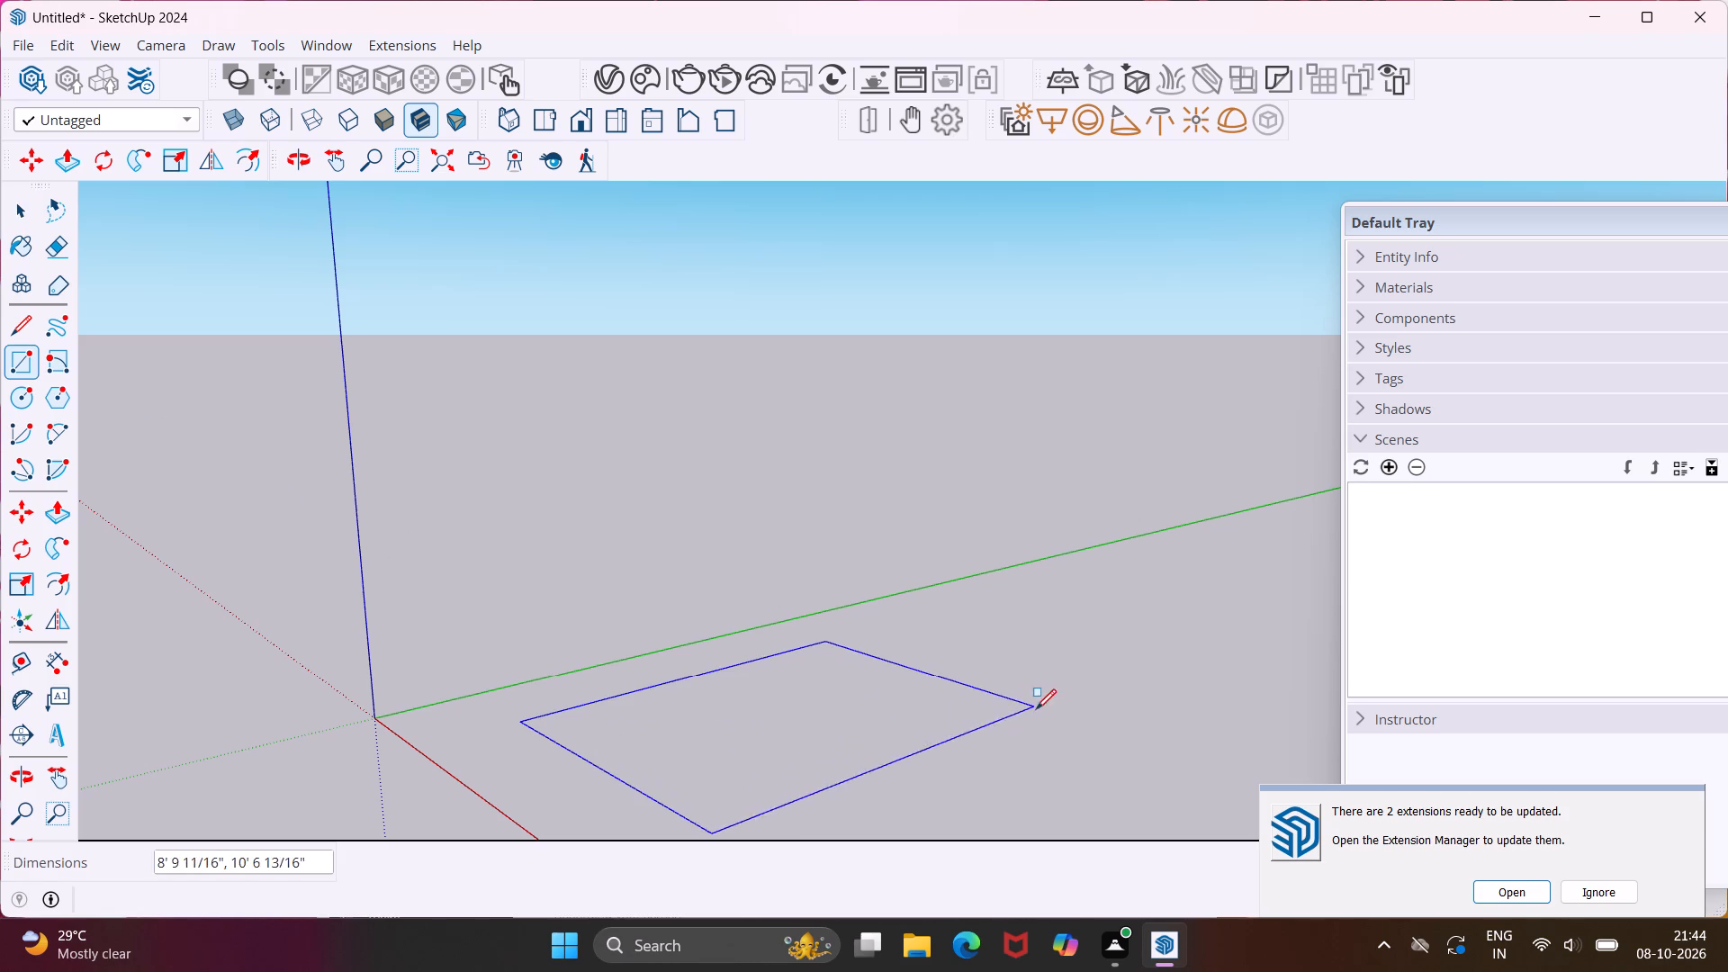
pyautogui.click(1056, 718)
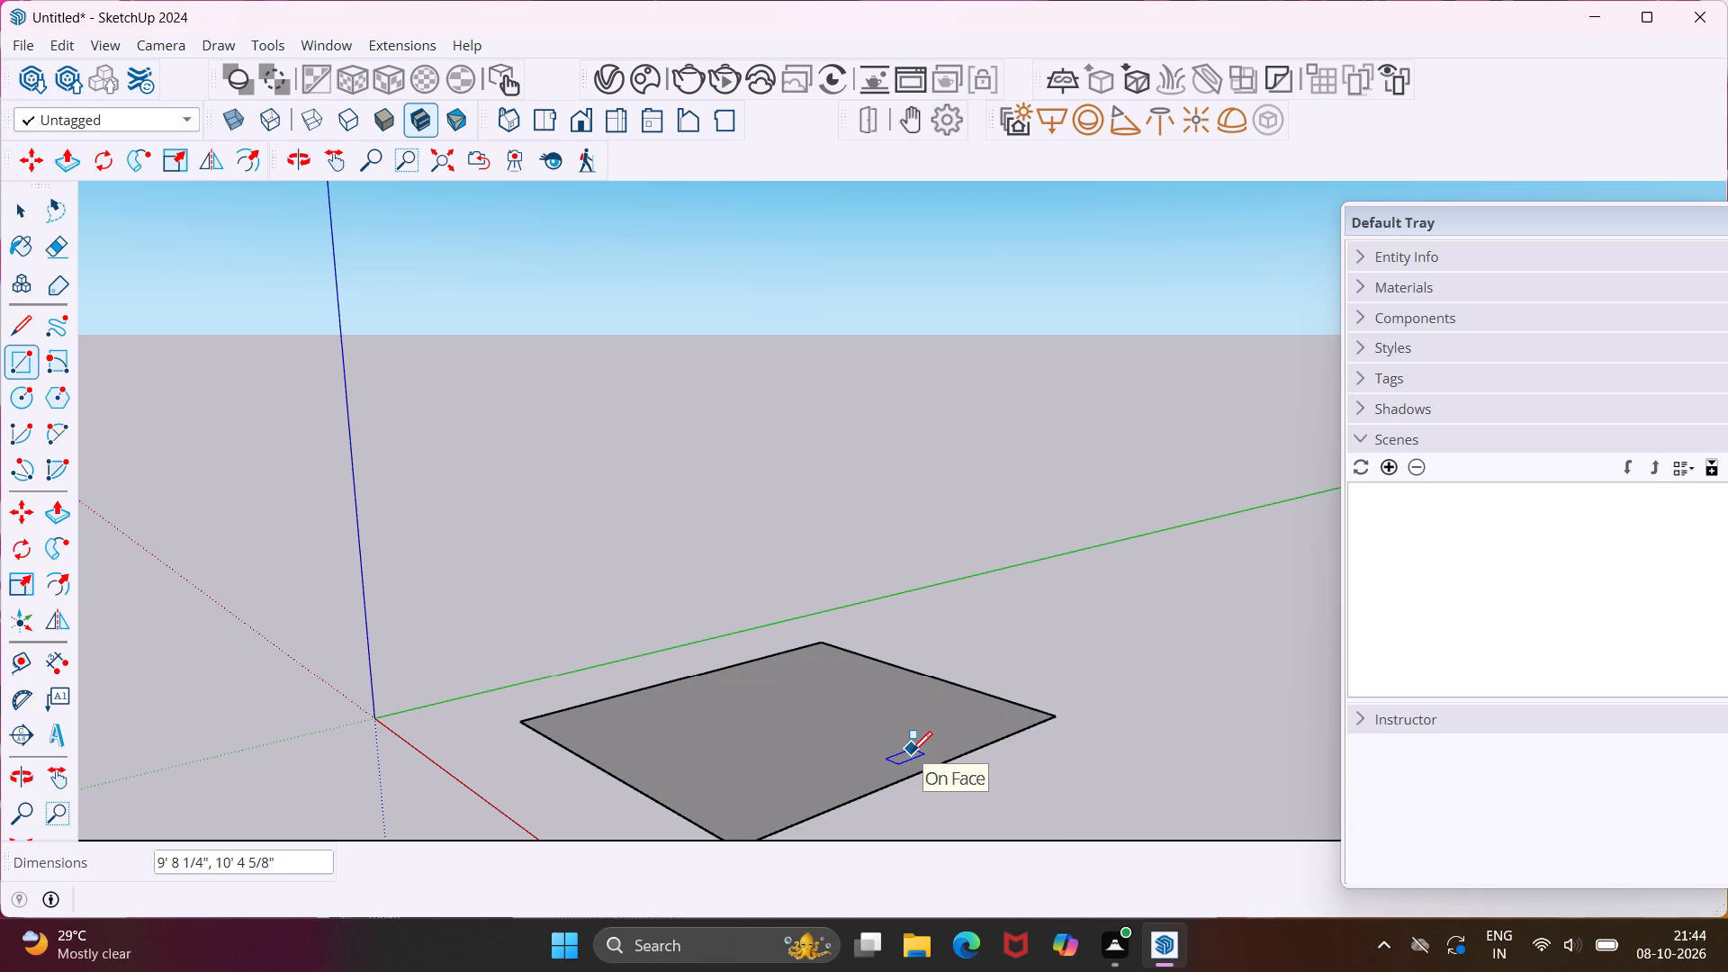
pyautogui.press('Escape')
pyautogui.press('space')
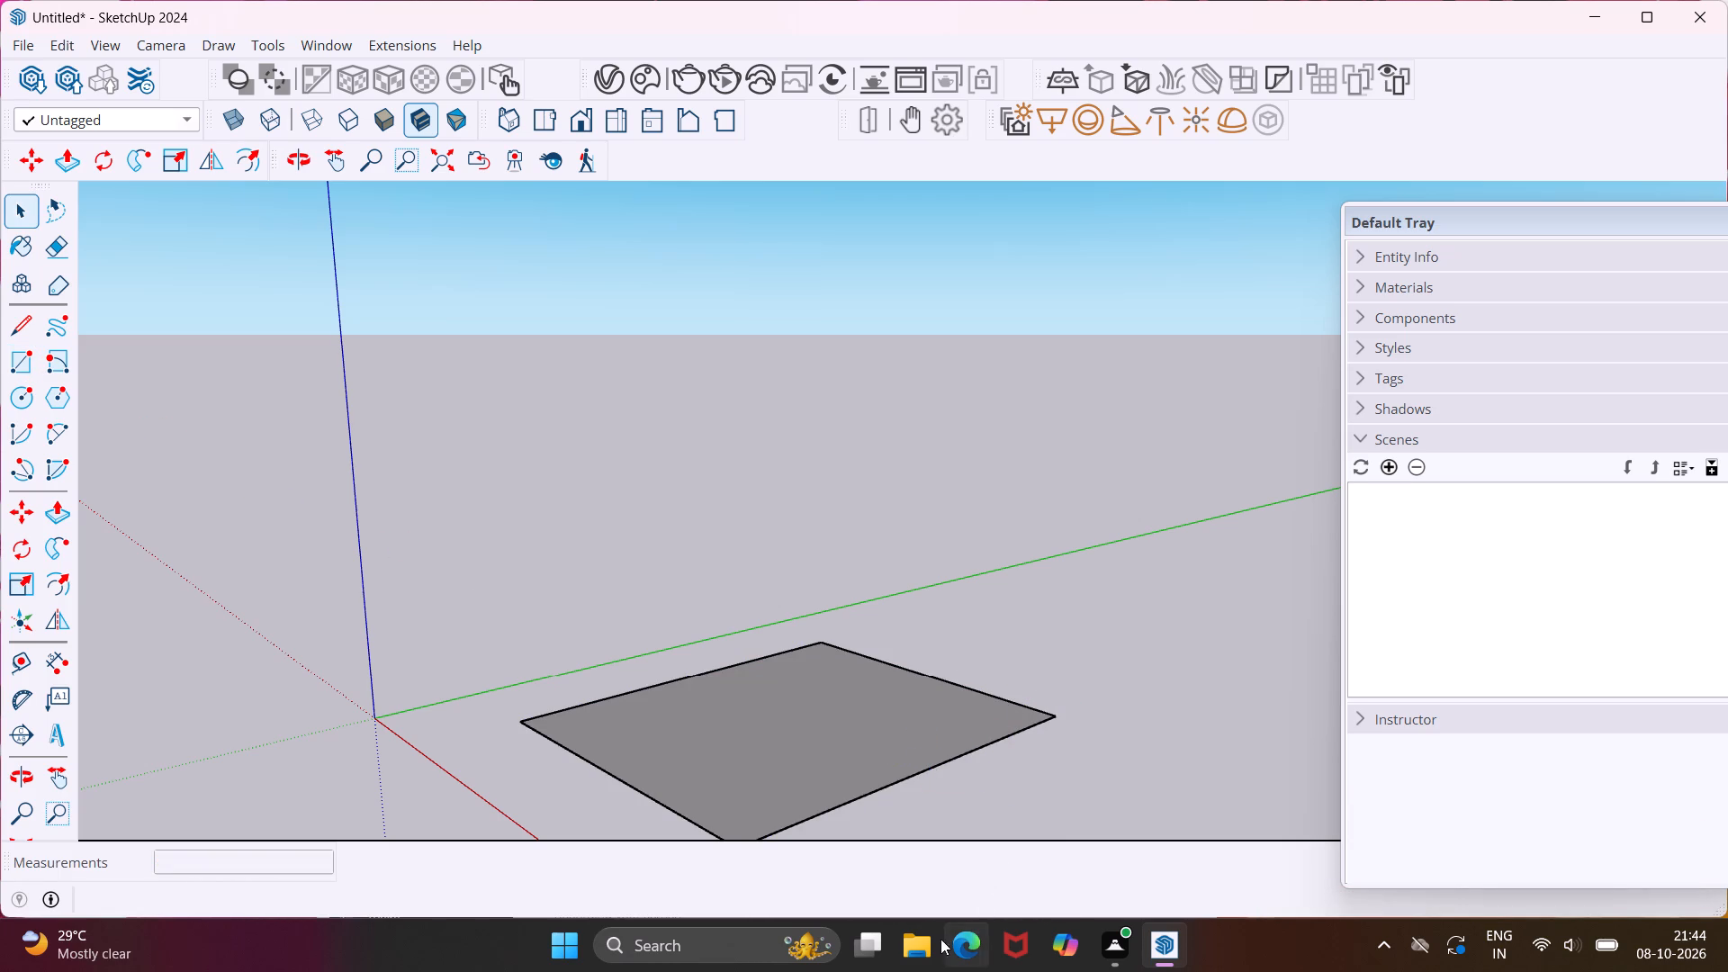
# Open the bedroom picture "WhatsApp Image 2026-10-07 at 2.08.12 PM" from the Downloads folder in File Explorer, and close the folder window.
pyautogui.click(933, 948)
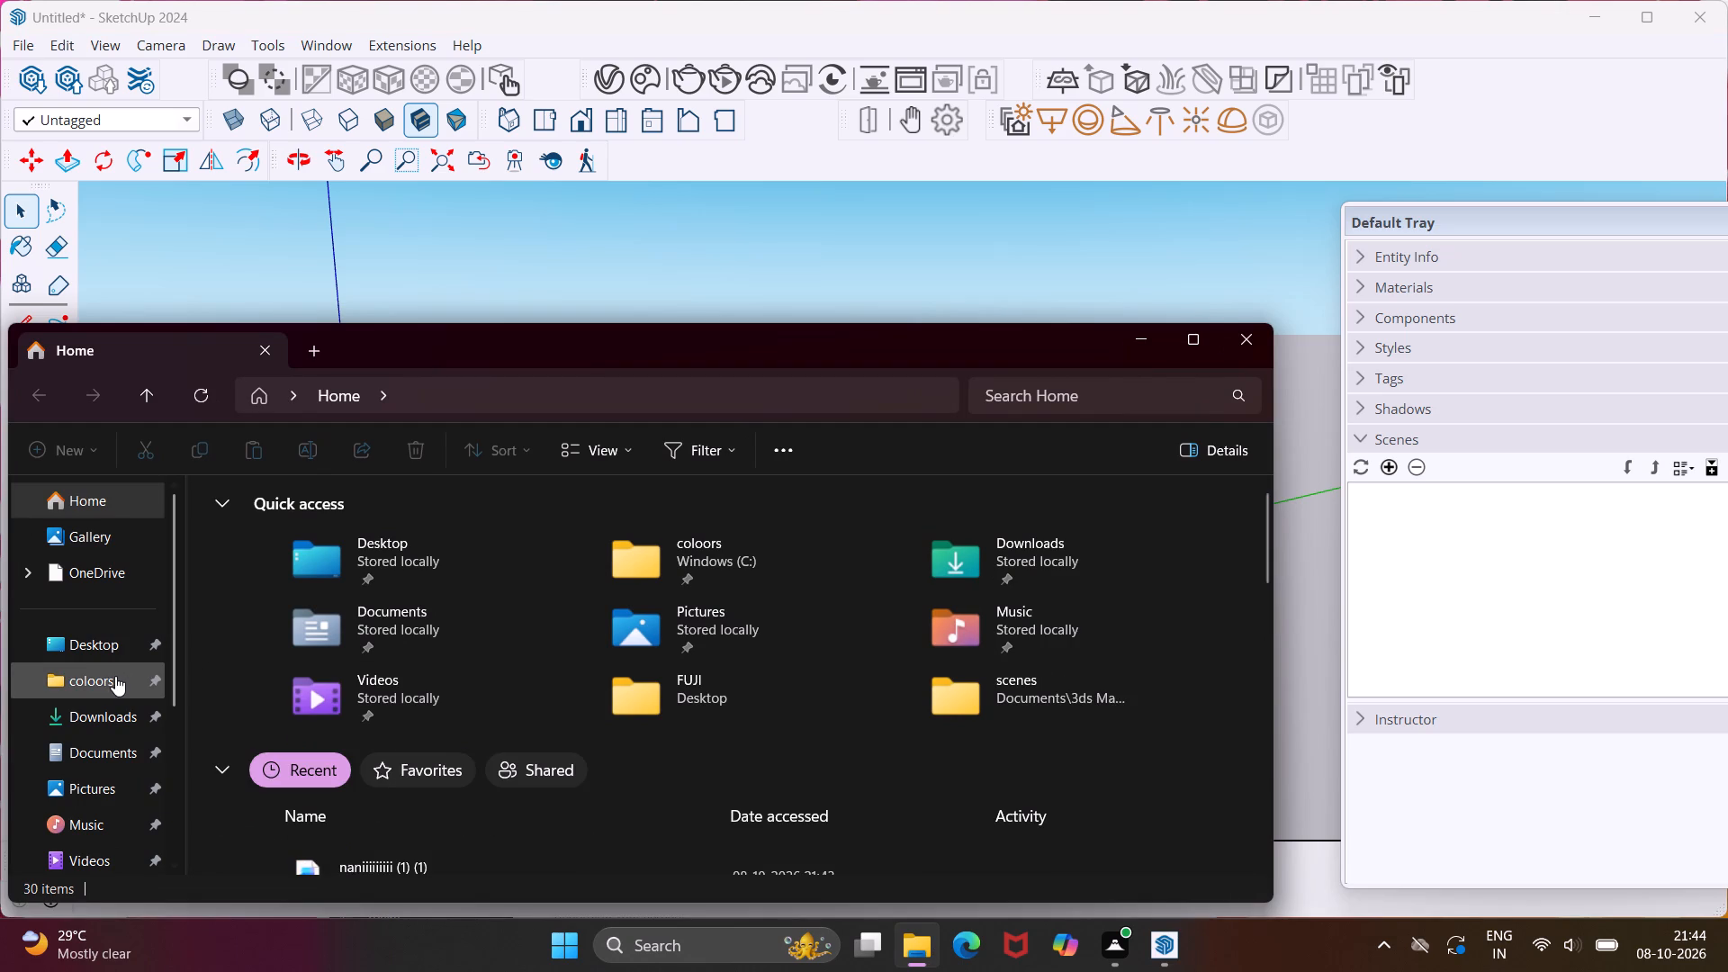
pyautogui.click(102, 655)
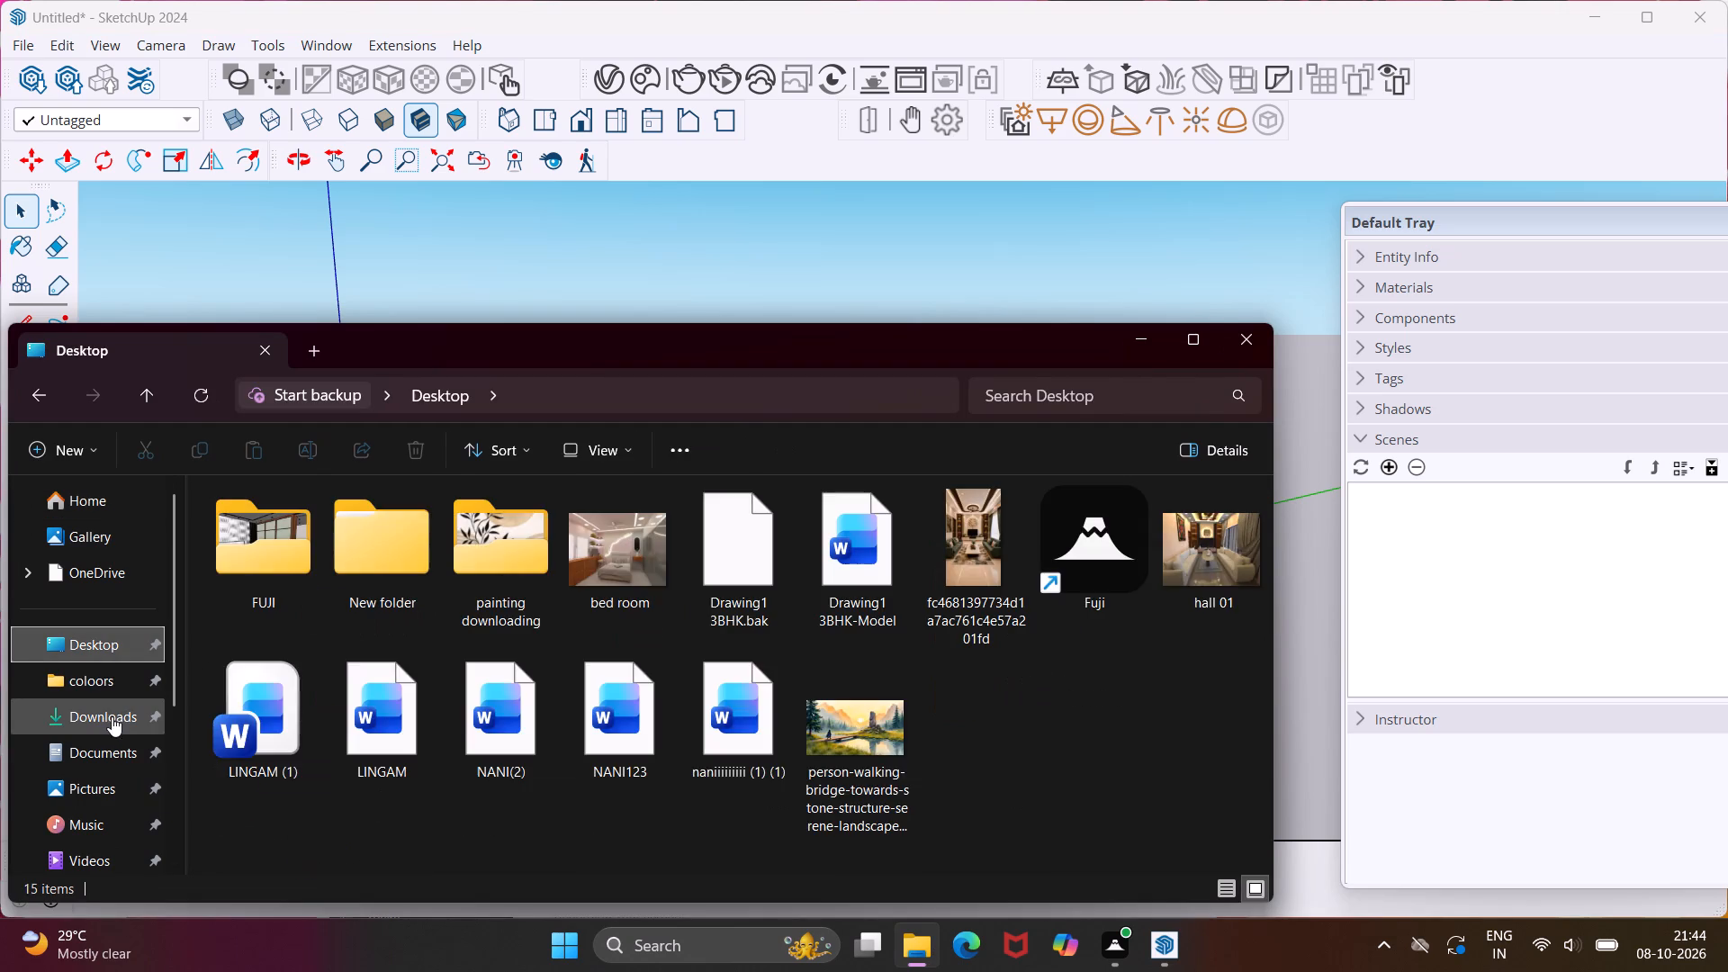
pyautogui.click(112, 716)
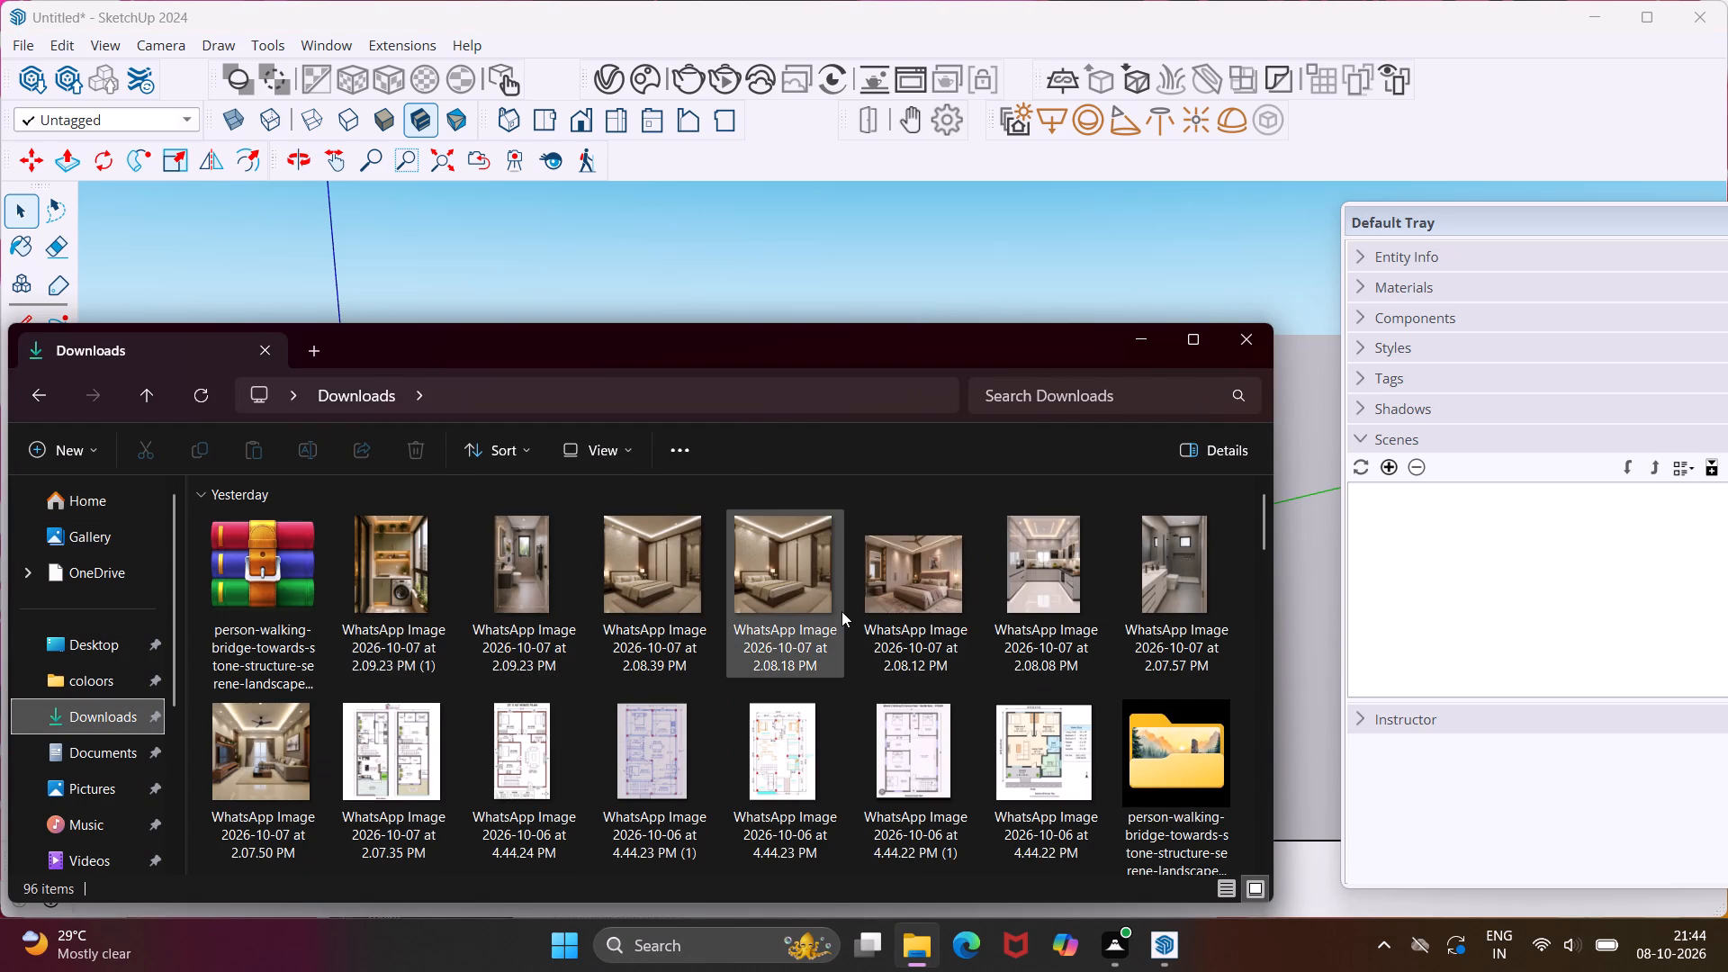
pyautogui.click(877, 617)
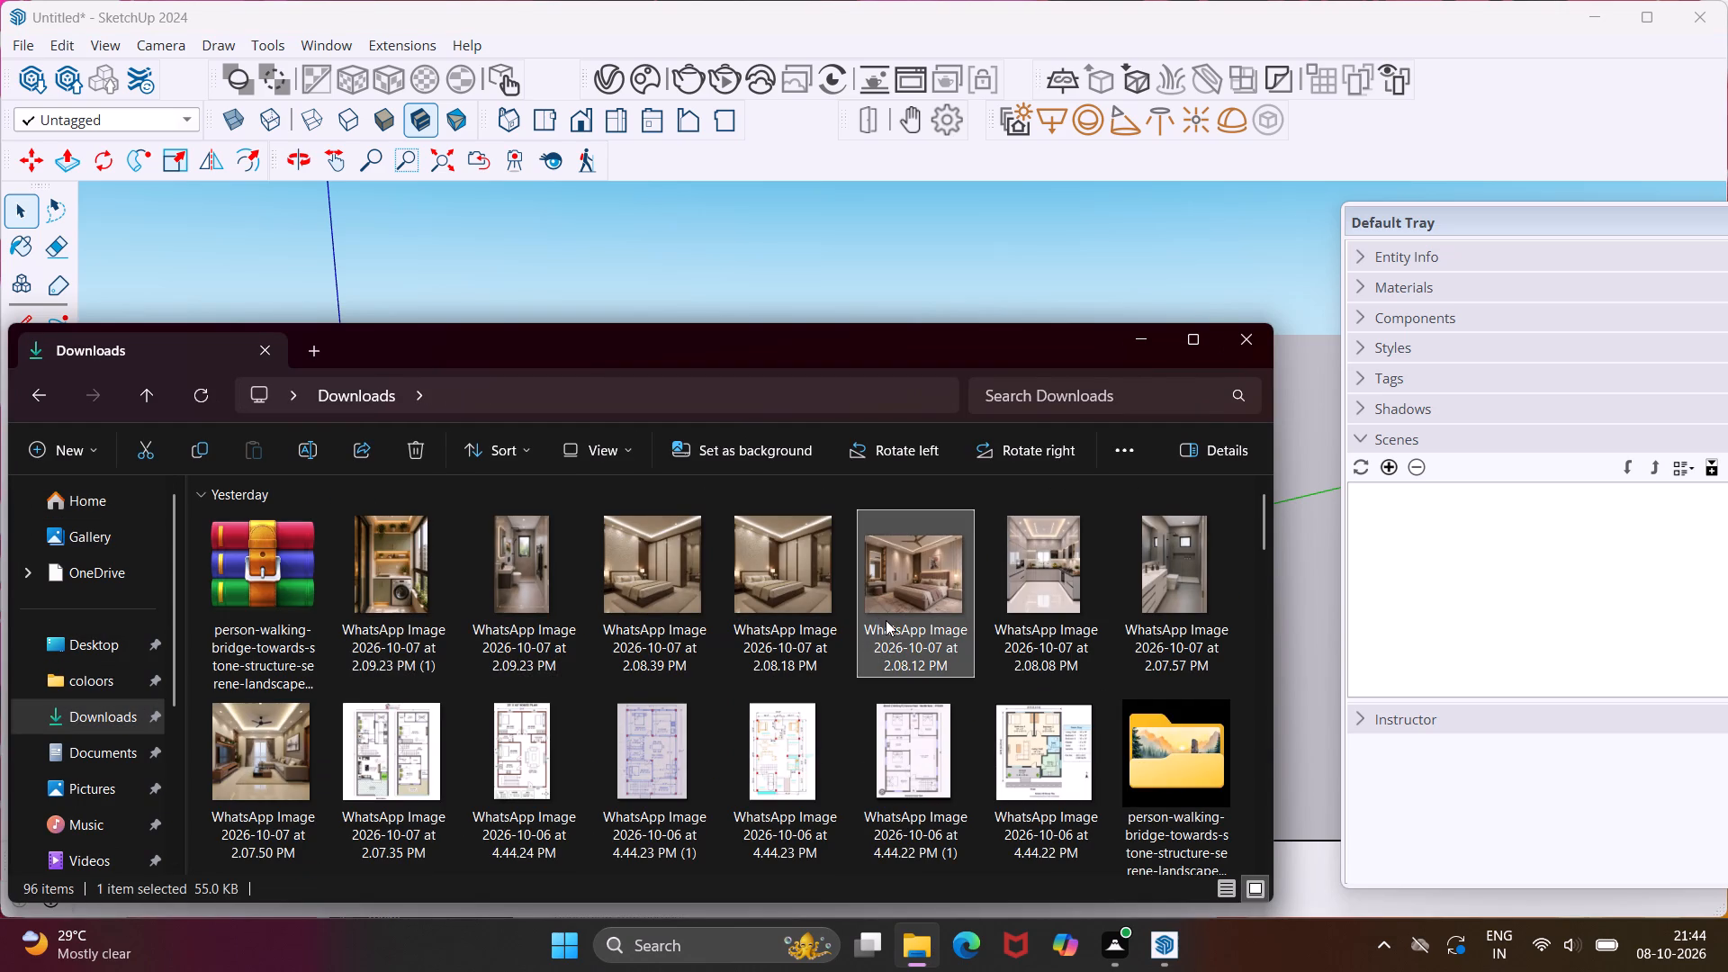
pyautogui.doubleClick(887, 622)
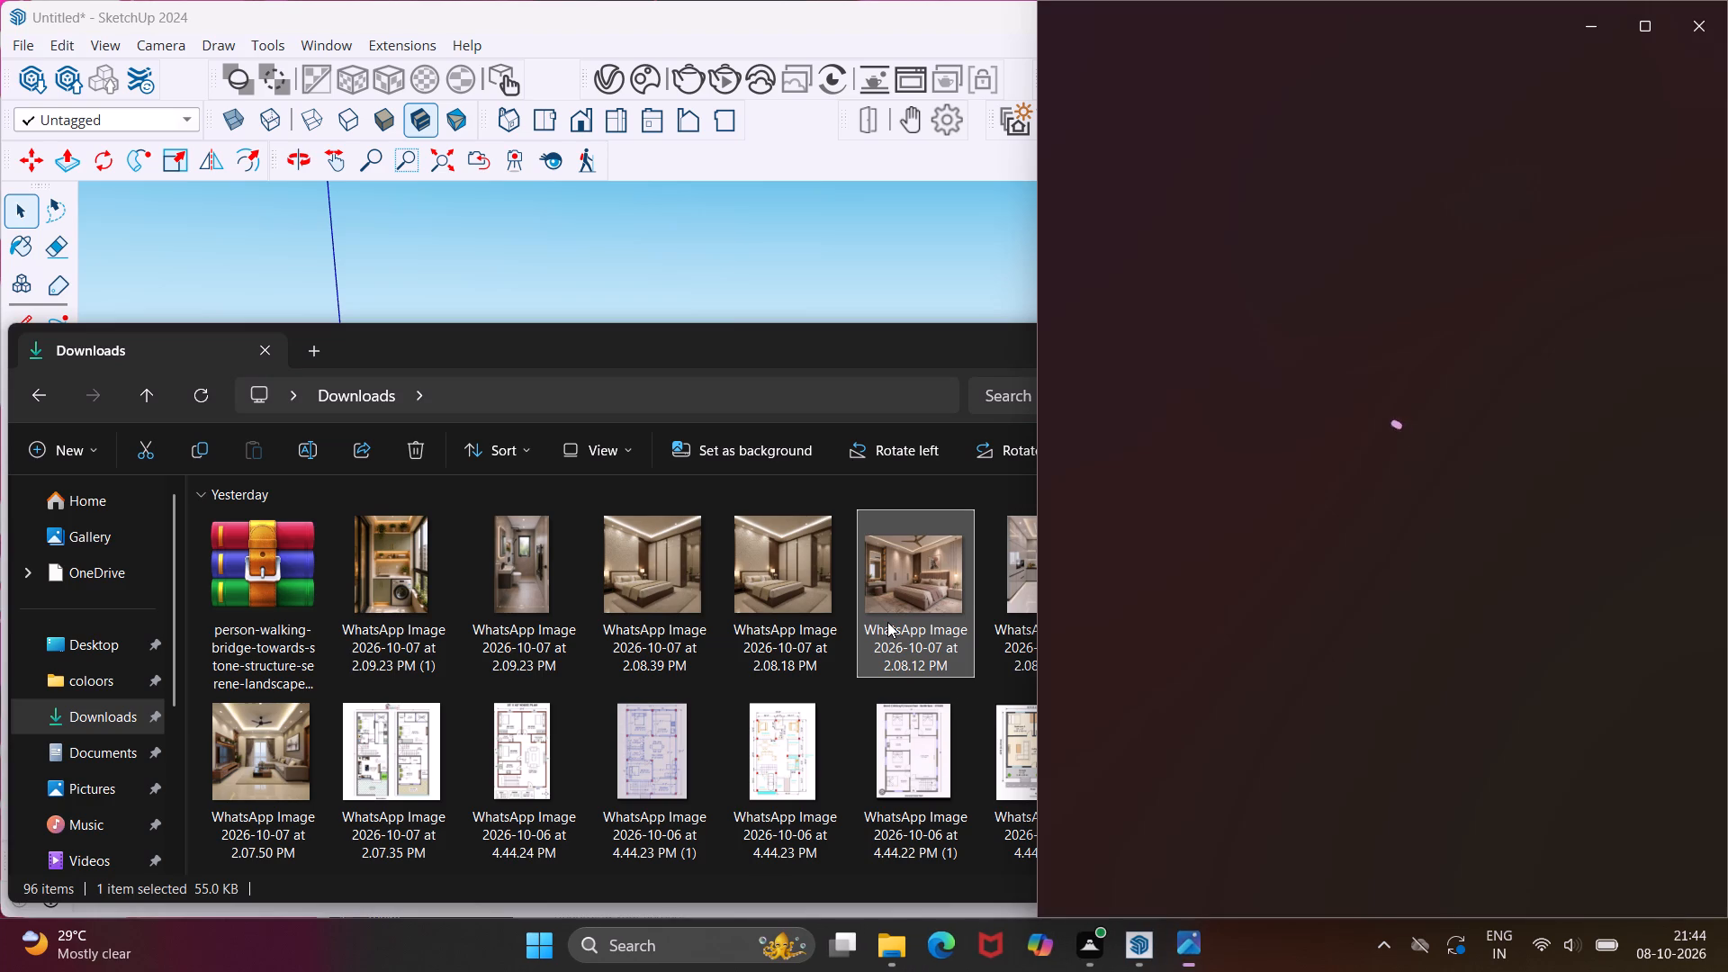
pyautogui.moveTo(893, 373); pyautogui.dragTo(832, 407)
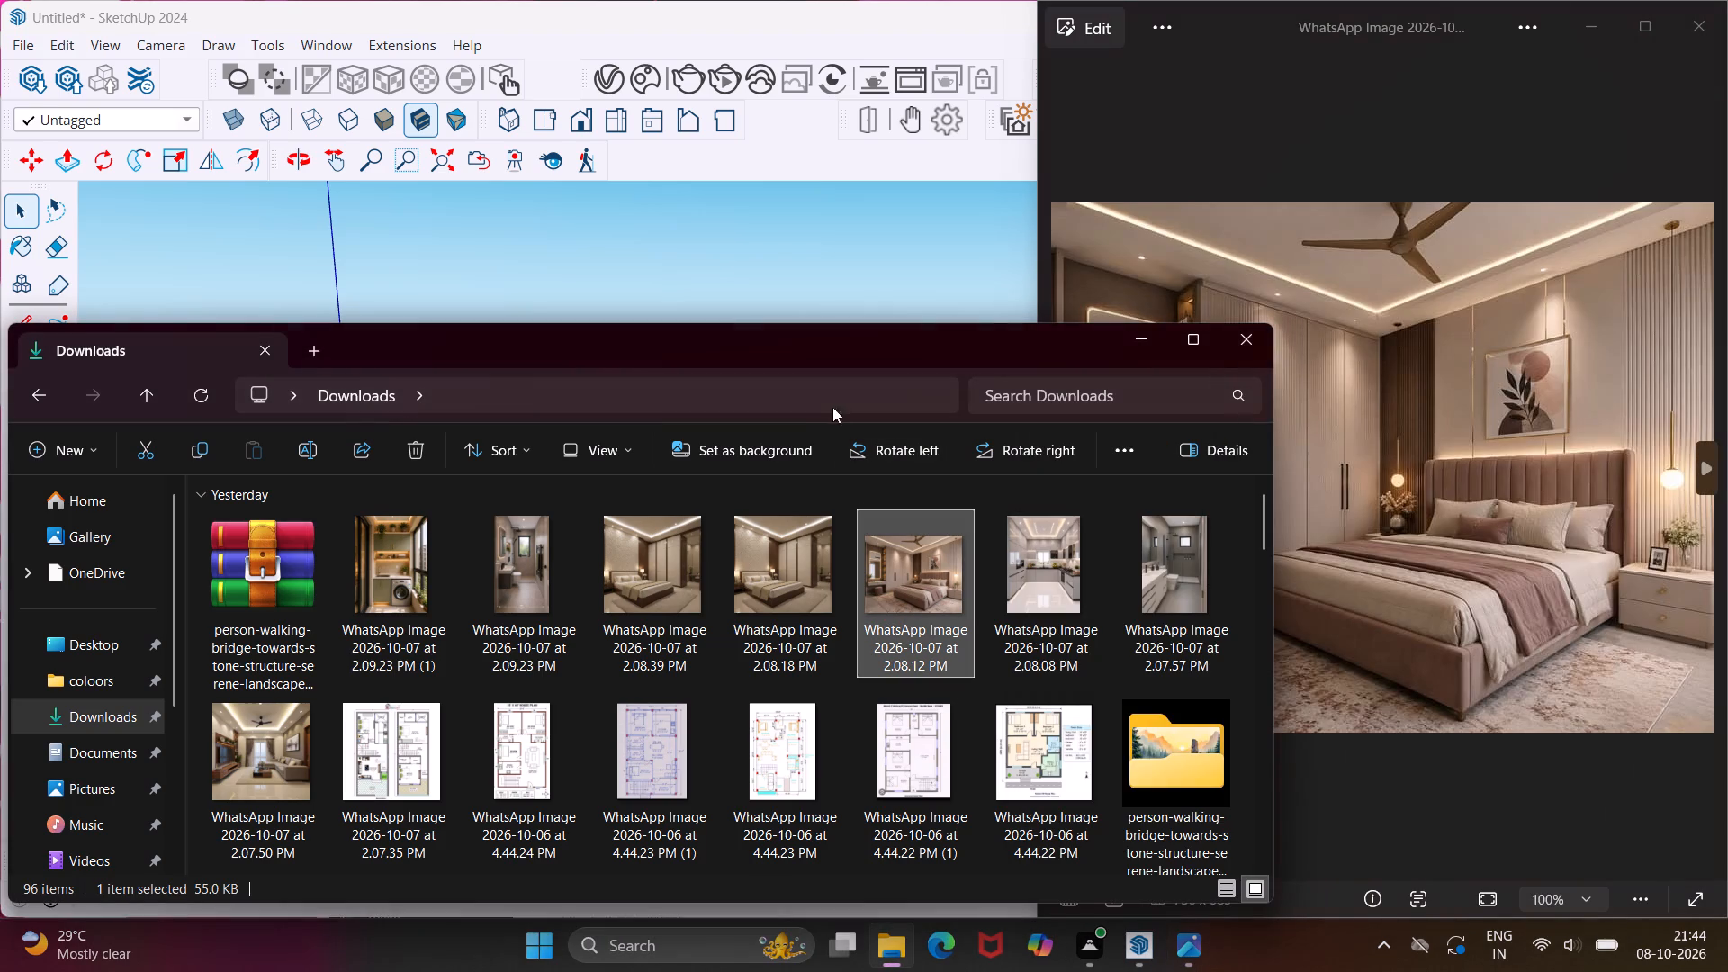
pyautogui.moveTo(832, 407); pyautogui.dragTo(805, 424)
pyautogui.click(1256, 345)
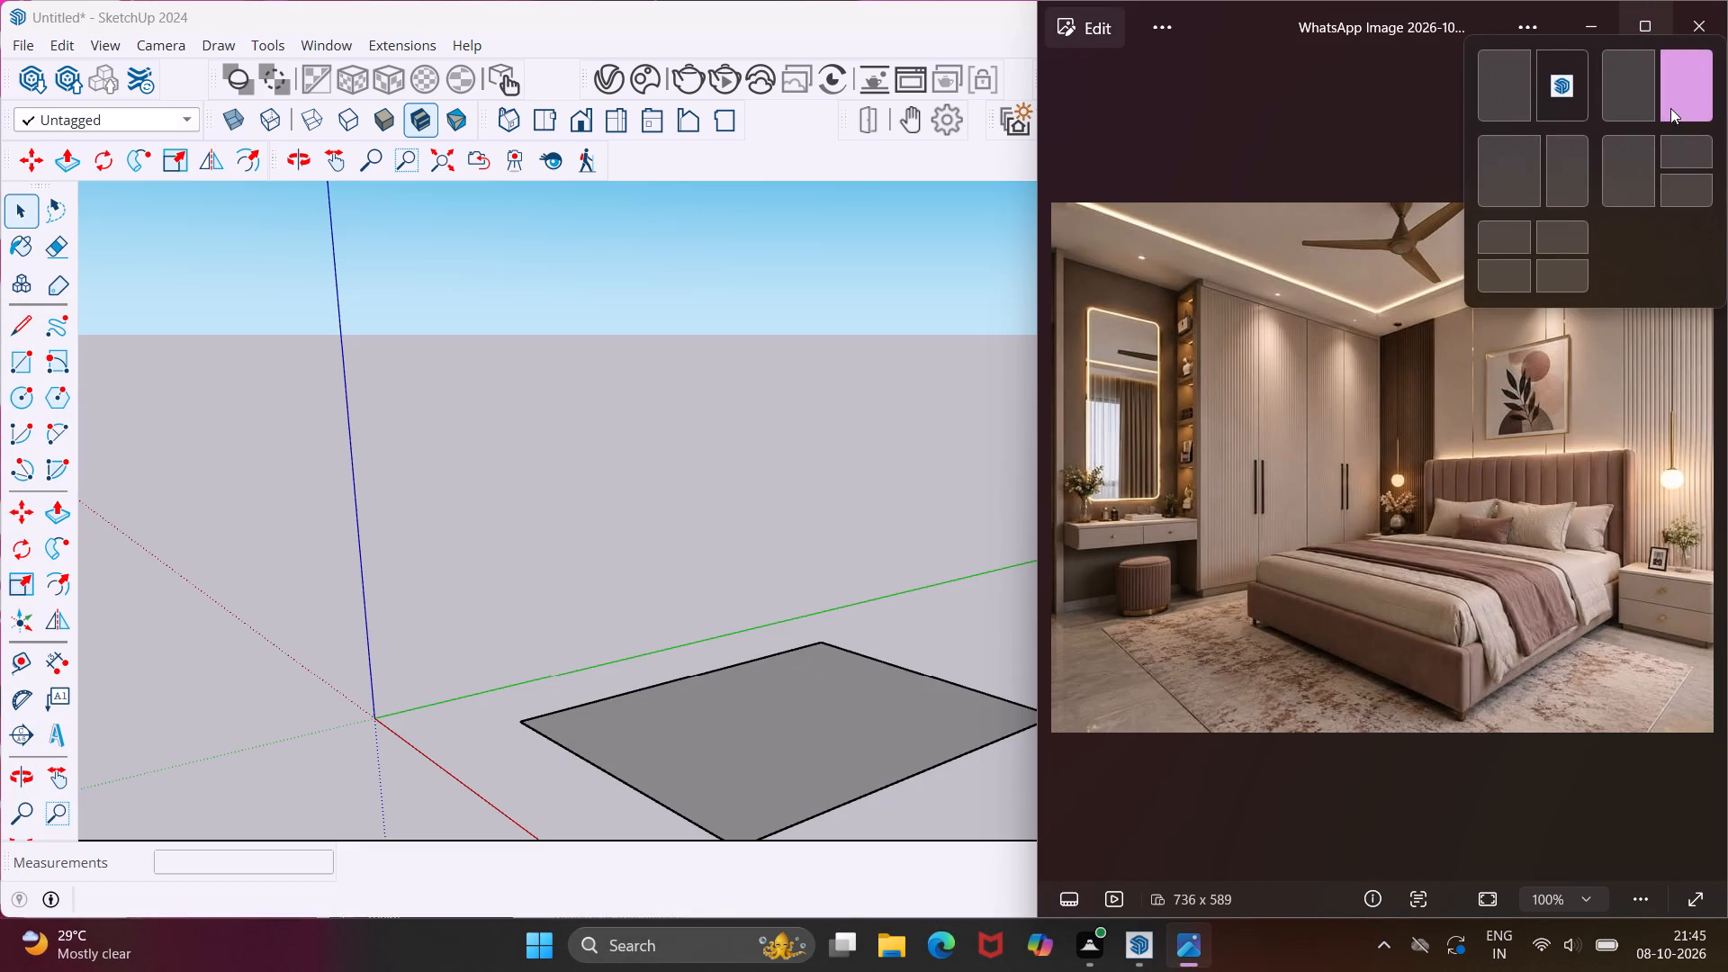
# Arrange SketchUp and the bedroom picture side by side, and move the Default Tray down clear of the picture.
pyautogui.click(1576, 184)
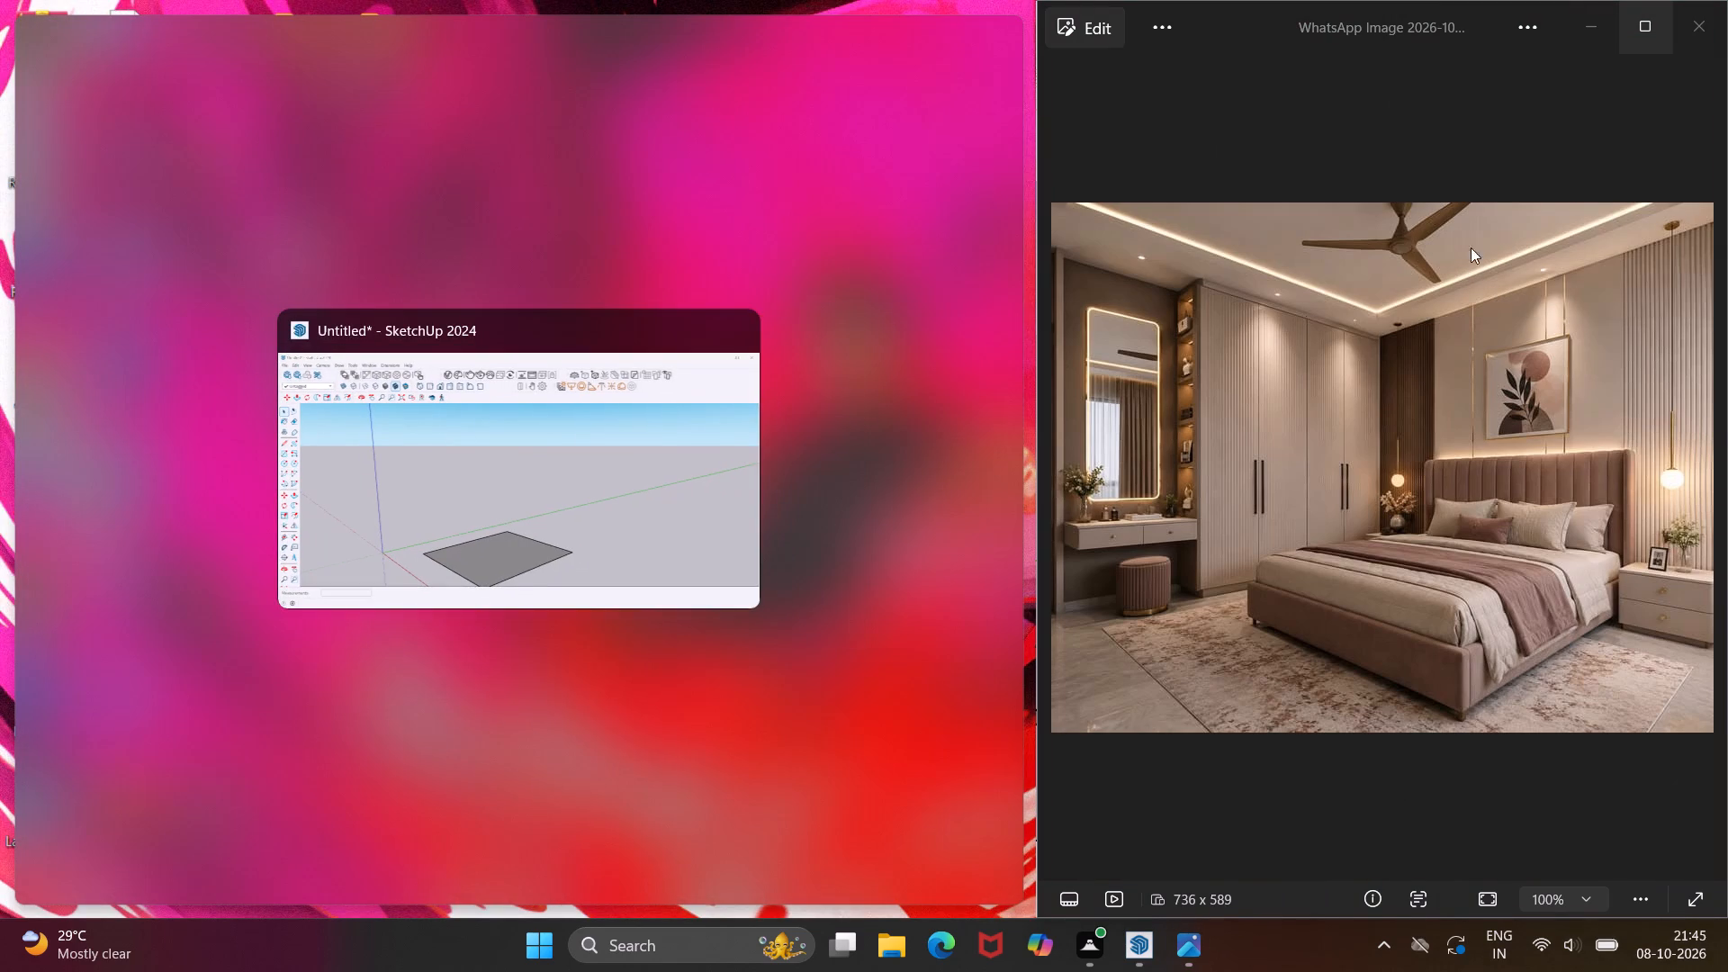
pyautogui.click(681, 499)
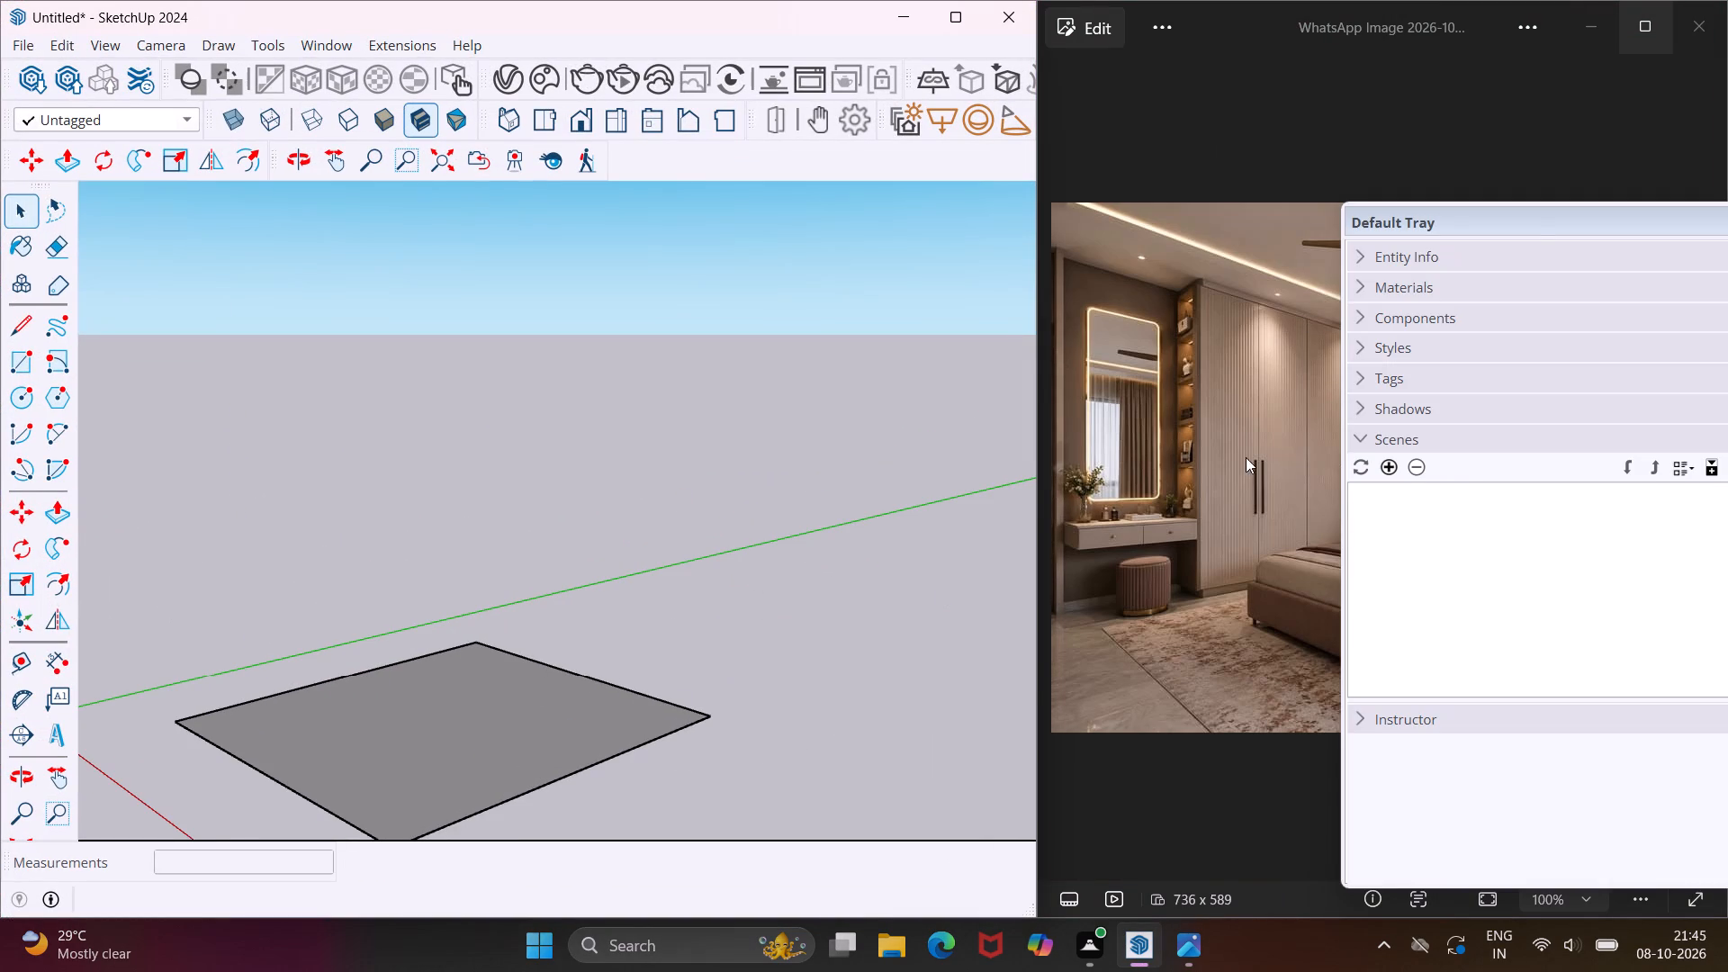
pyautogui.moveTo(1543, 215); pyautogui.dragTo(1574, 567)
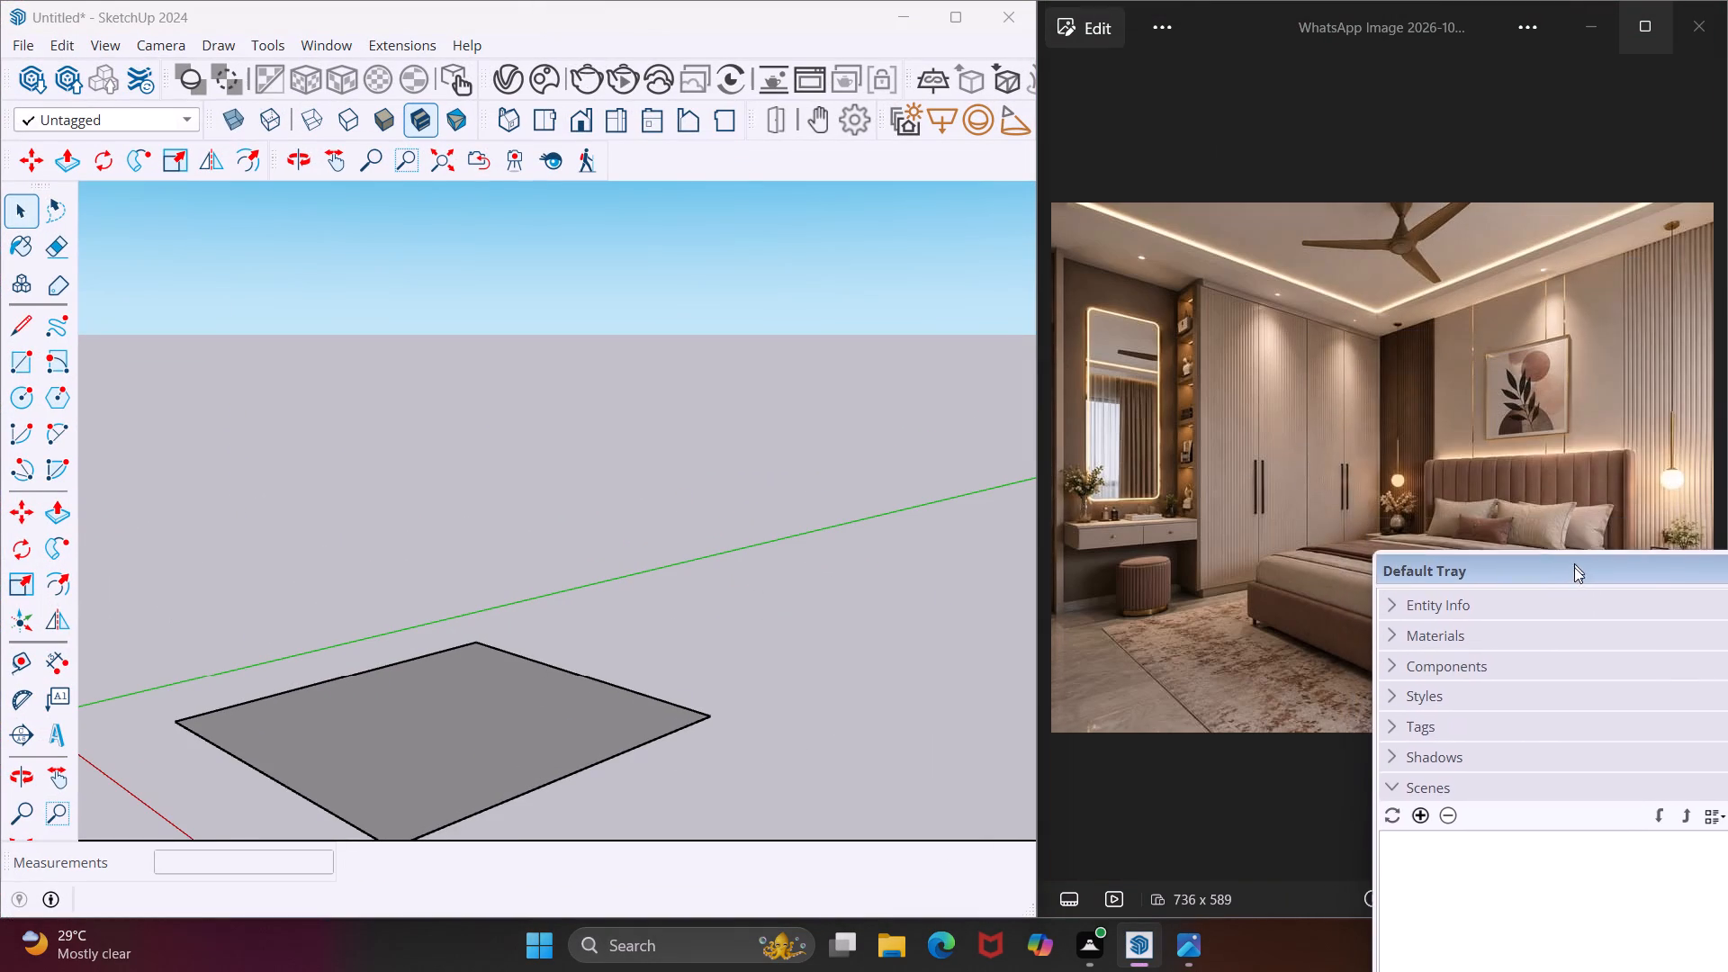
pyautogui.moveTo(1574, 567); pyautogui.dragTo(1585, 754)
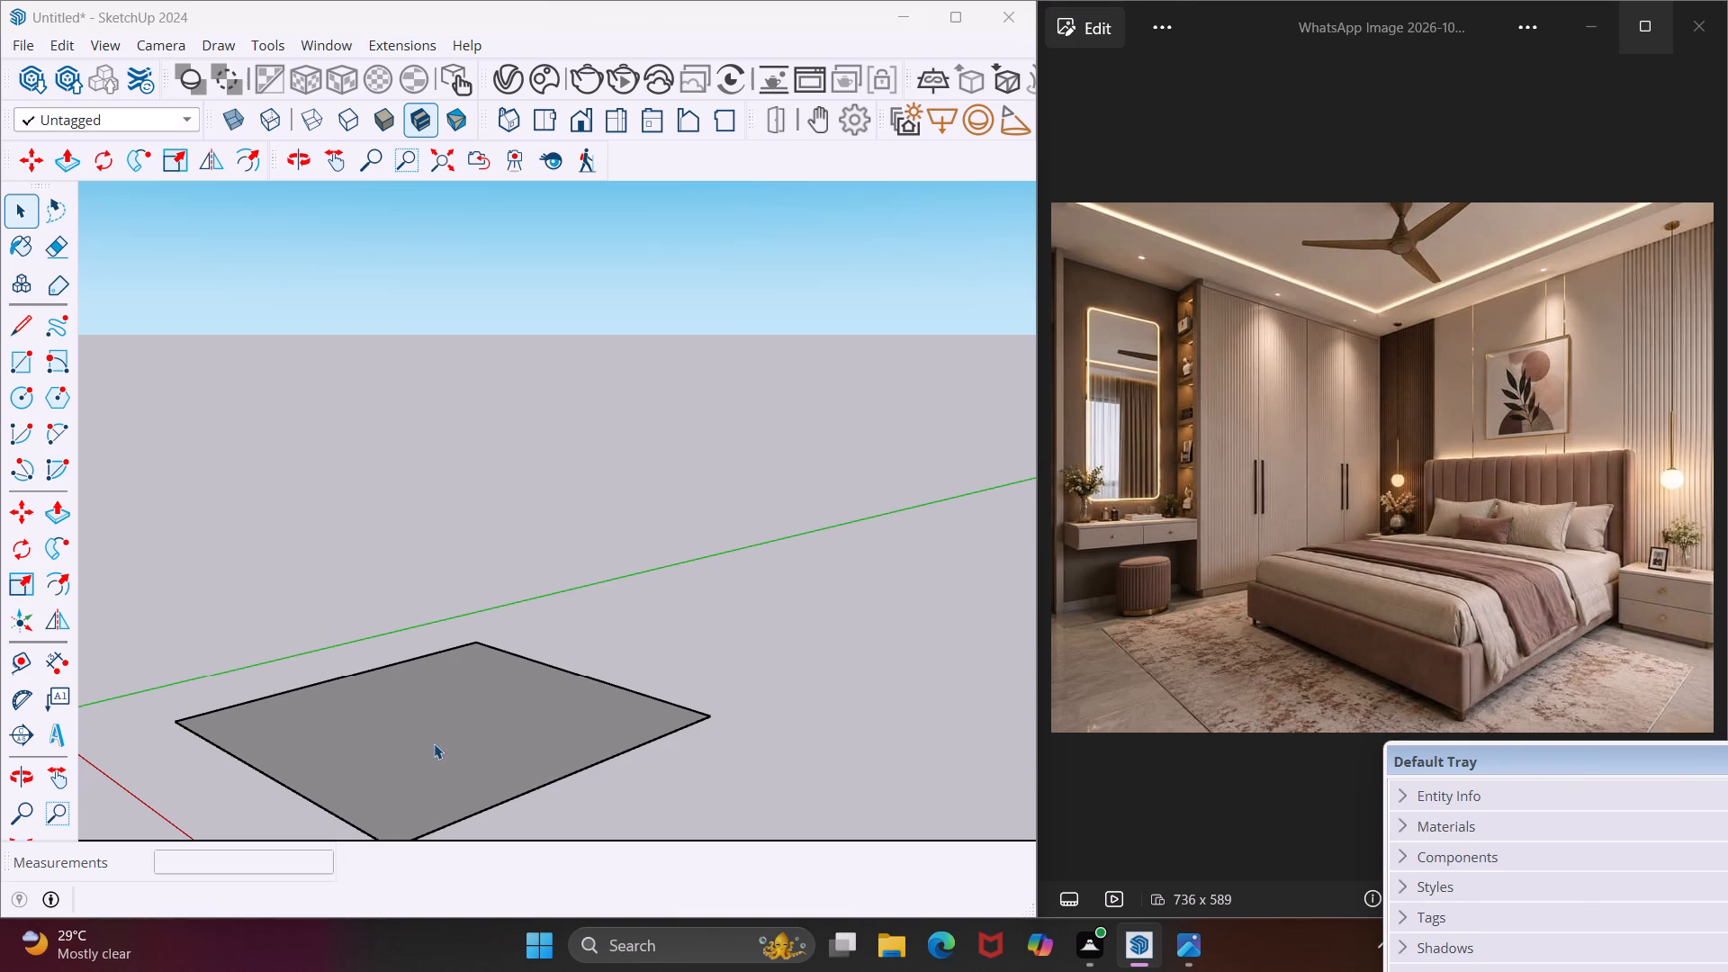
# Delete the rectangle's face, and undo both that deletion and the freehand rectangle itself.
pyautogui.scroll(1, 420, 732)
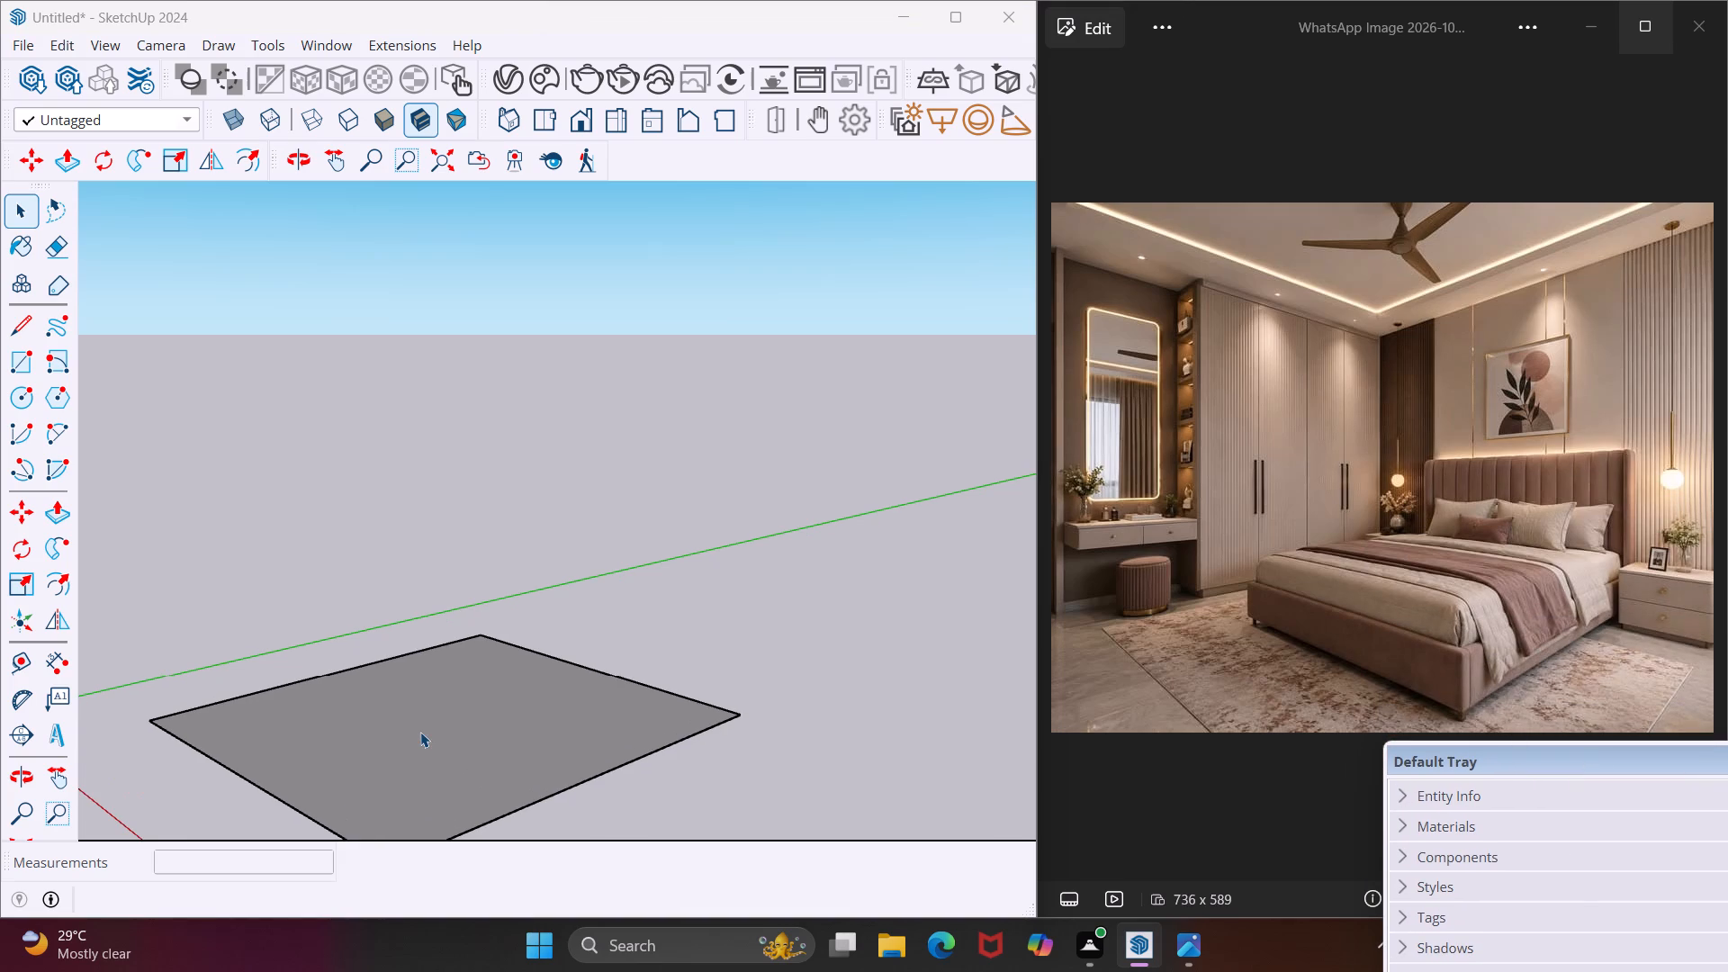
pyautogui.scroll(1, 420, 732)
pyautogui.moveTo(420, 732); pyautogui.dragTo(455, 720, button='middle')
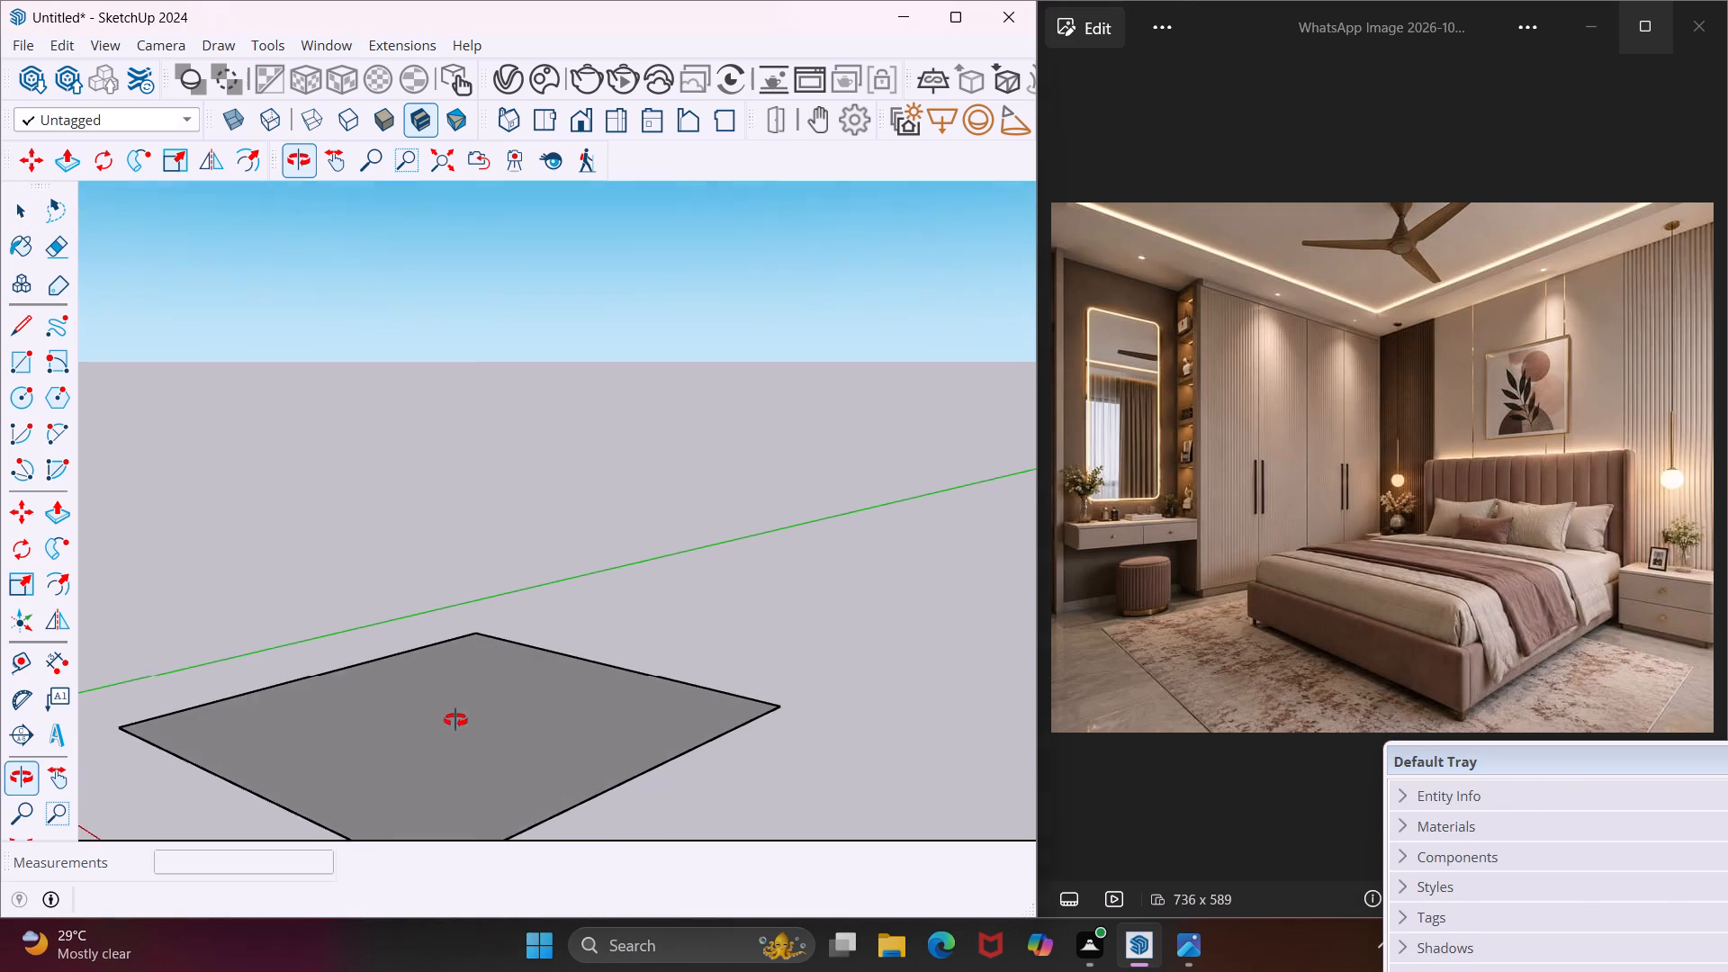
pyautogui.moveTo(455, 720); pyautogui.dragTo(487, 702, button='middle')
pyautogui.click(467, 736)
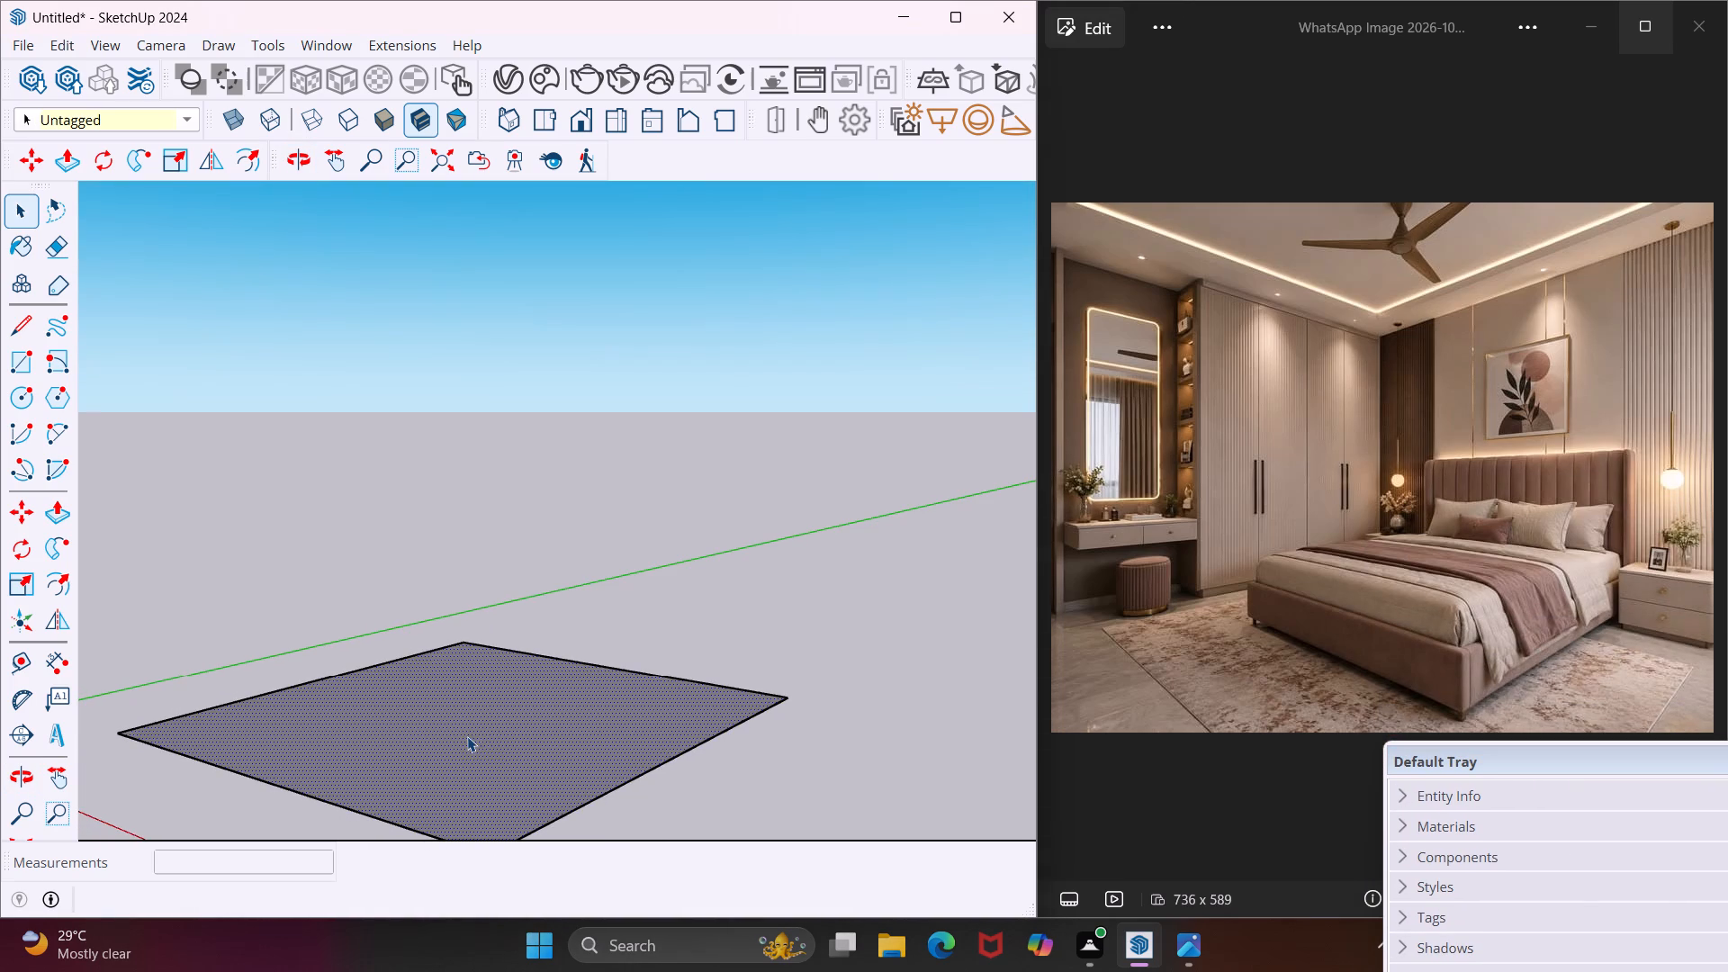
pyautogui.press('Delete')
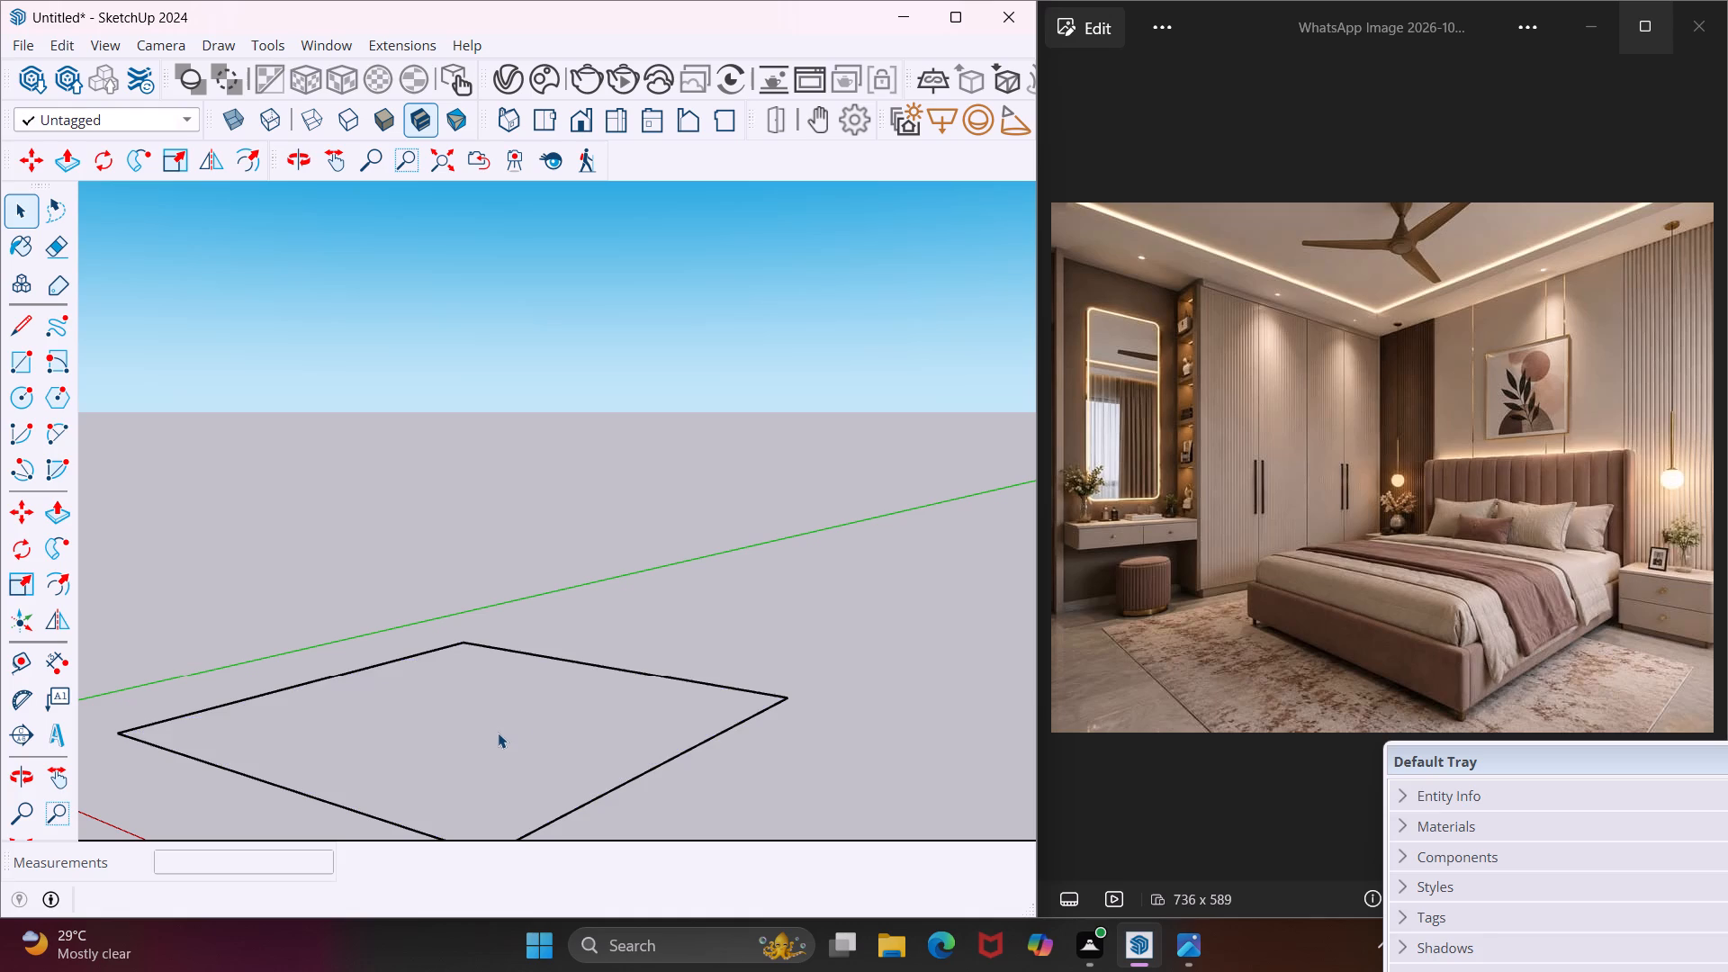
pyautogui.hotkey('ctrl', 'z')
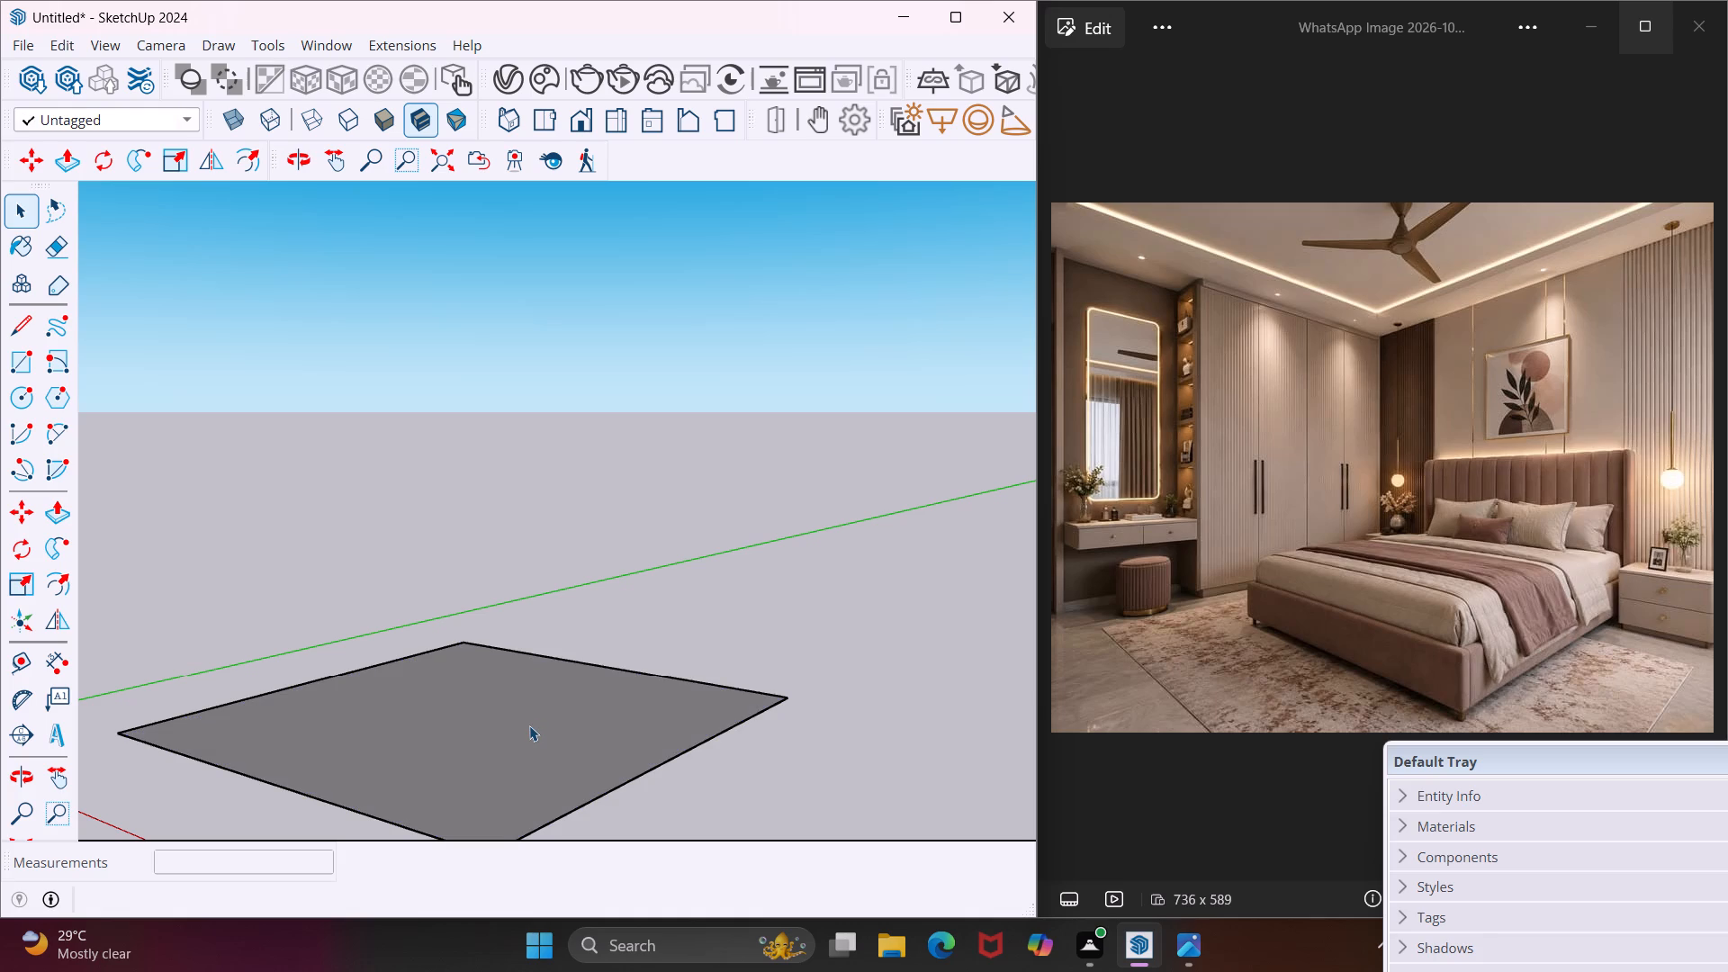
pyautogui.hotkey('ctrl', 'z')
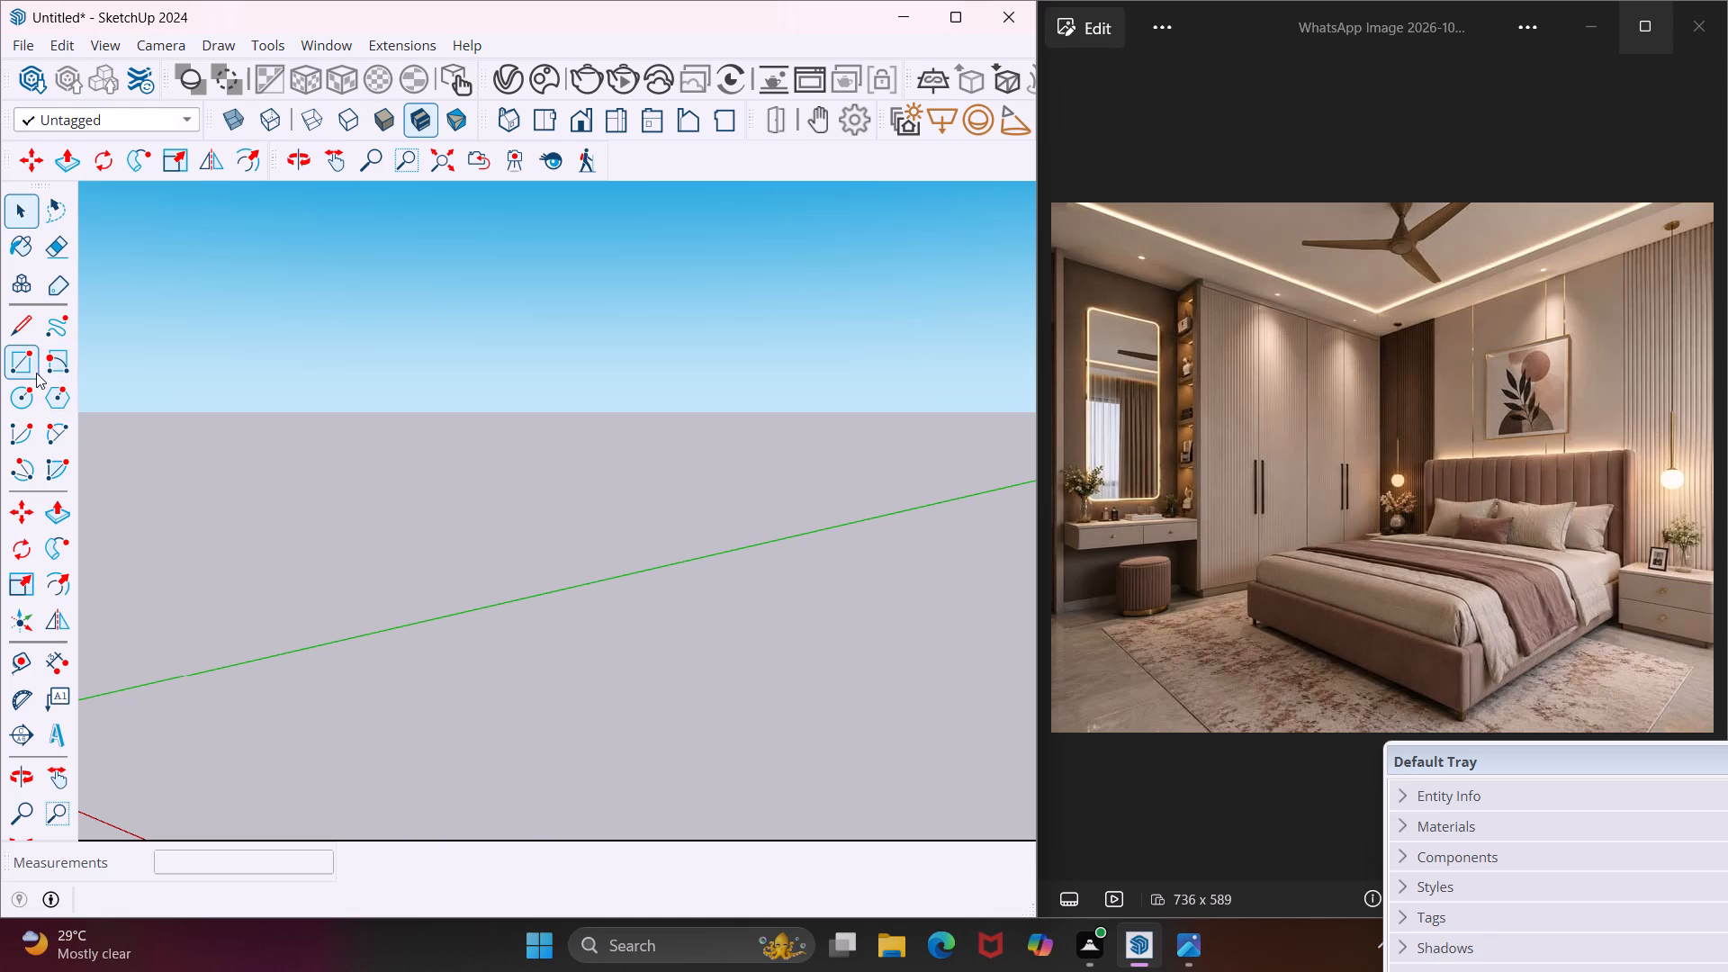
# Draw a 15' by 15' rectangle on the ground beside the green axis as the room's floor.
pyautogui.click(33, 373)
pyautogui.click(269, 734)
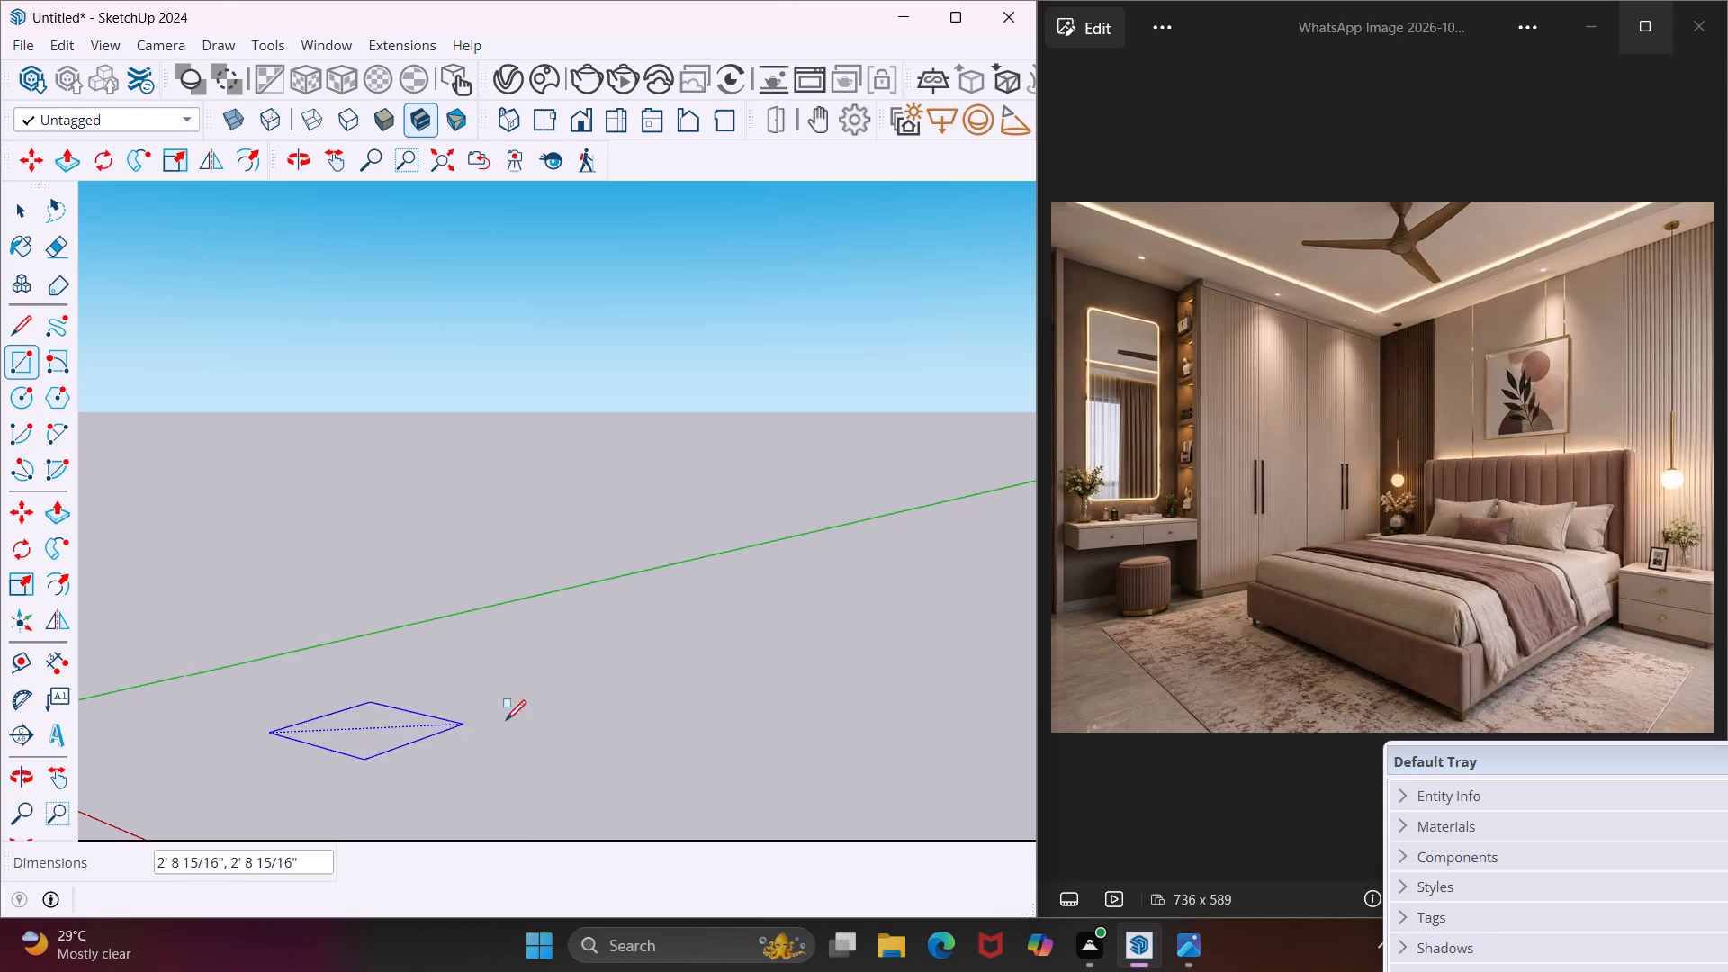
pyautogui.click(794, 710)
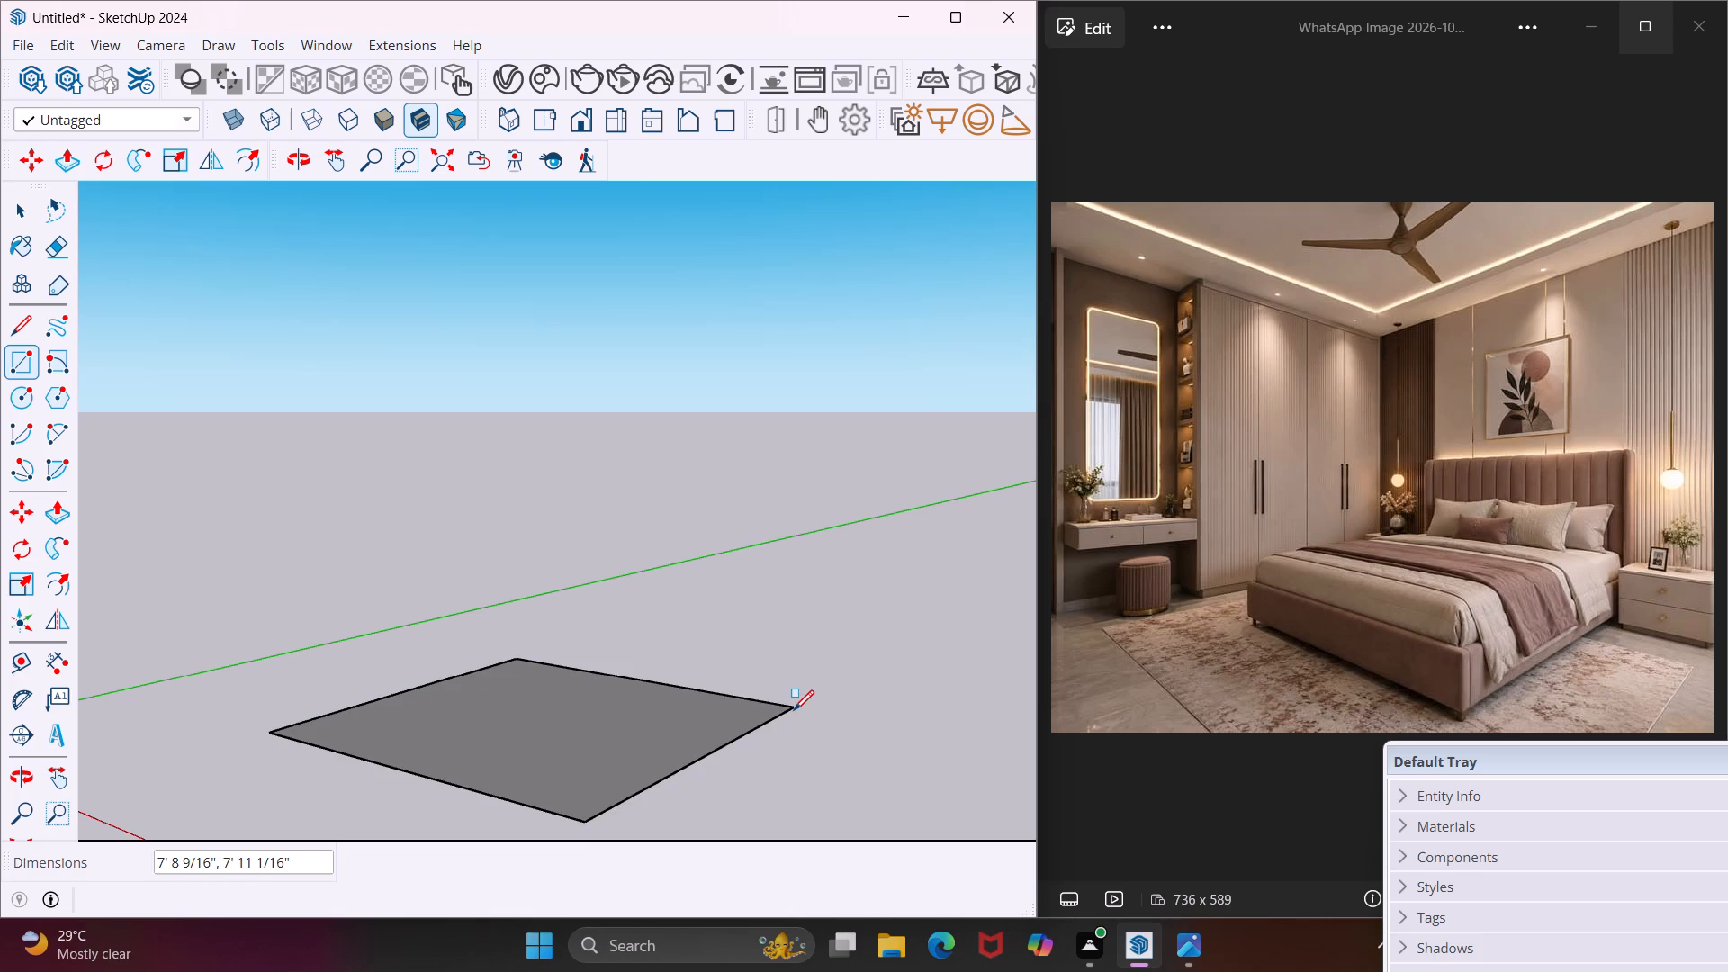
pyautogui.press('1')
pyautogui.write("5'")
pyautogui.press(',')
pyautogui.write("15'")
pyautogui.press('Return')
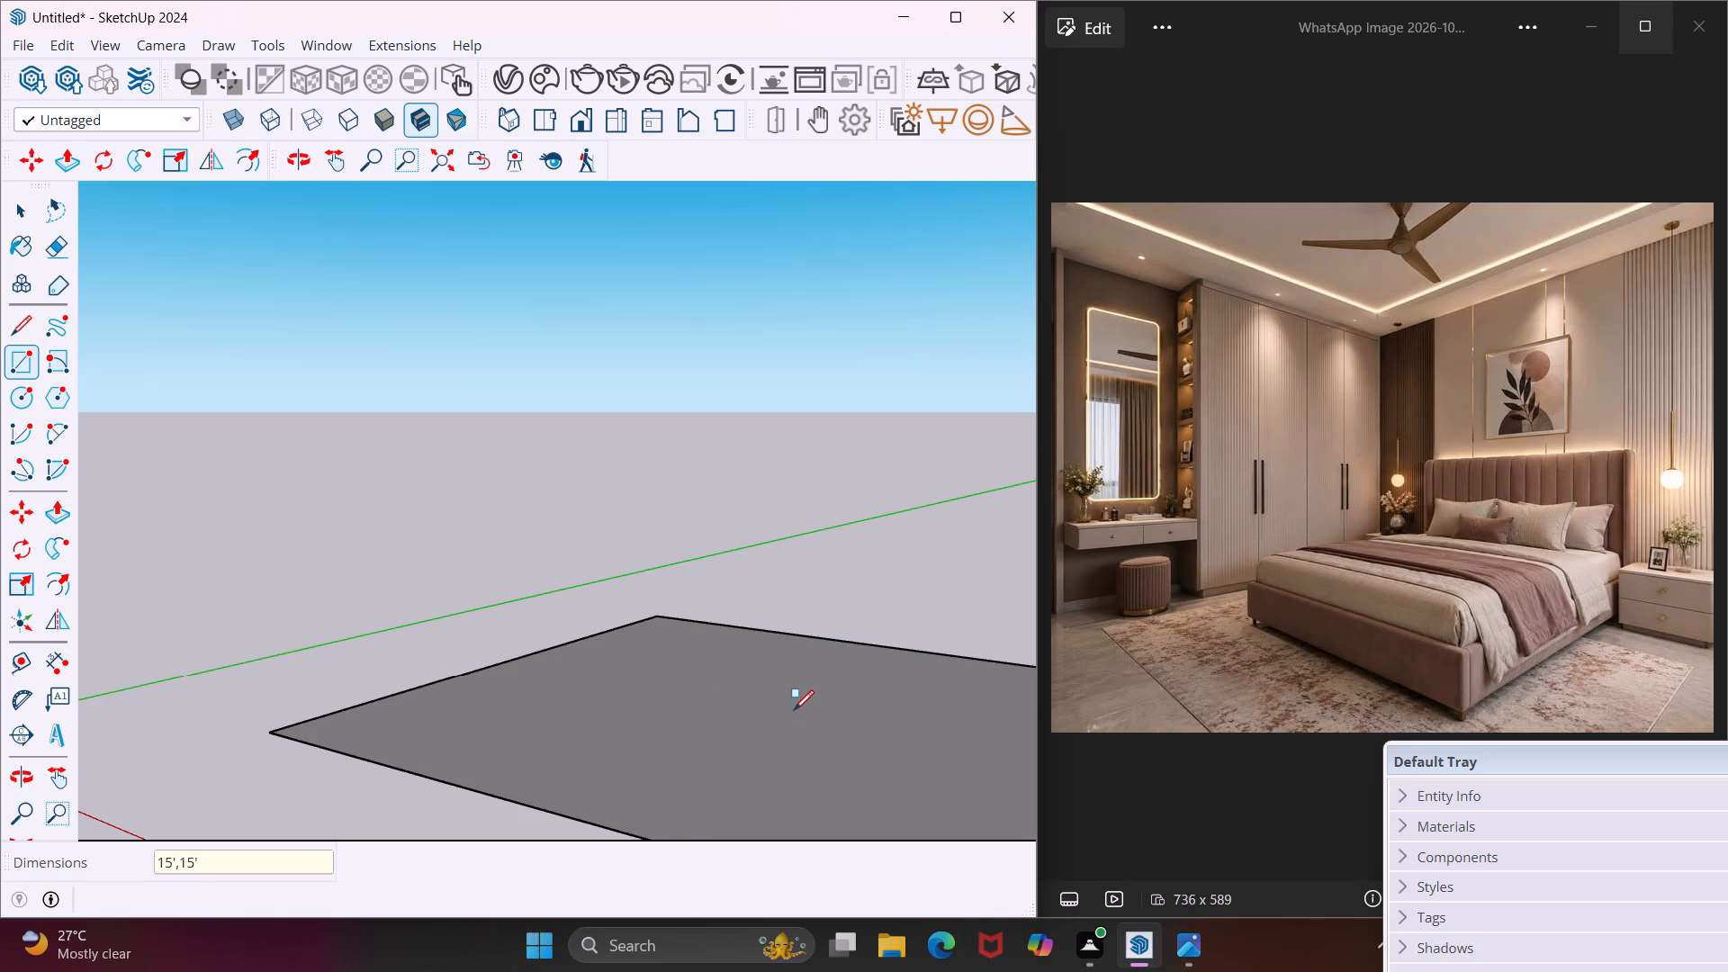
pyautogui.scroll(-4, 622, 641)
pyautogui.scroll(-3, 536, 595)
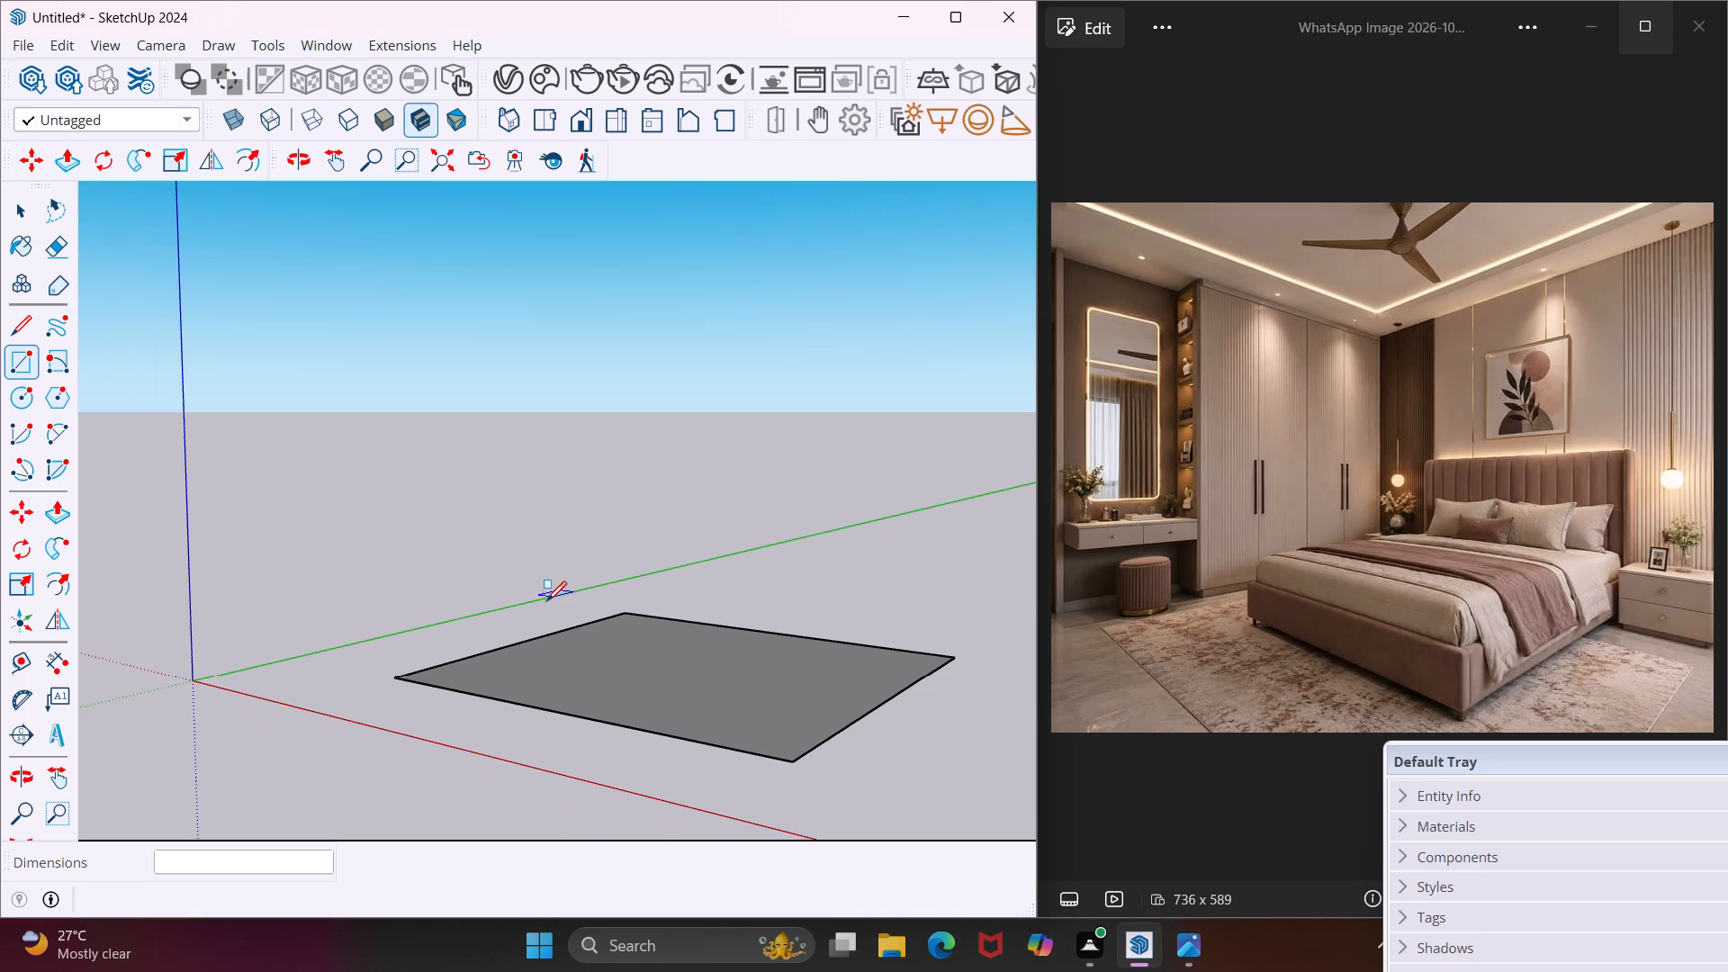
pyautogui.press('Escape')
pyautogui.press('space')
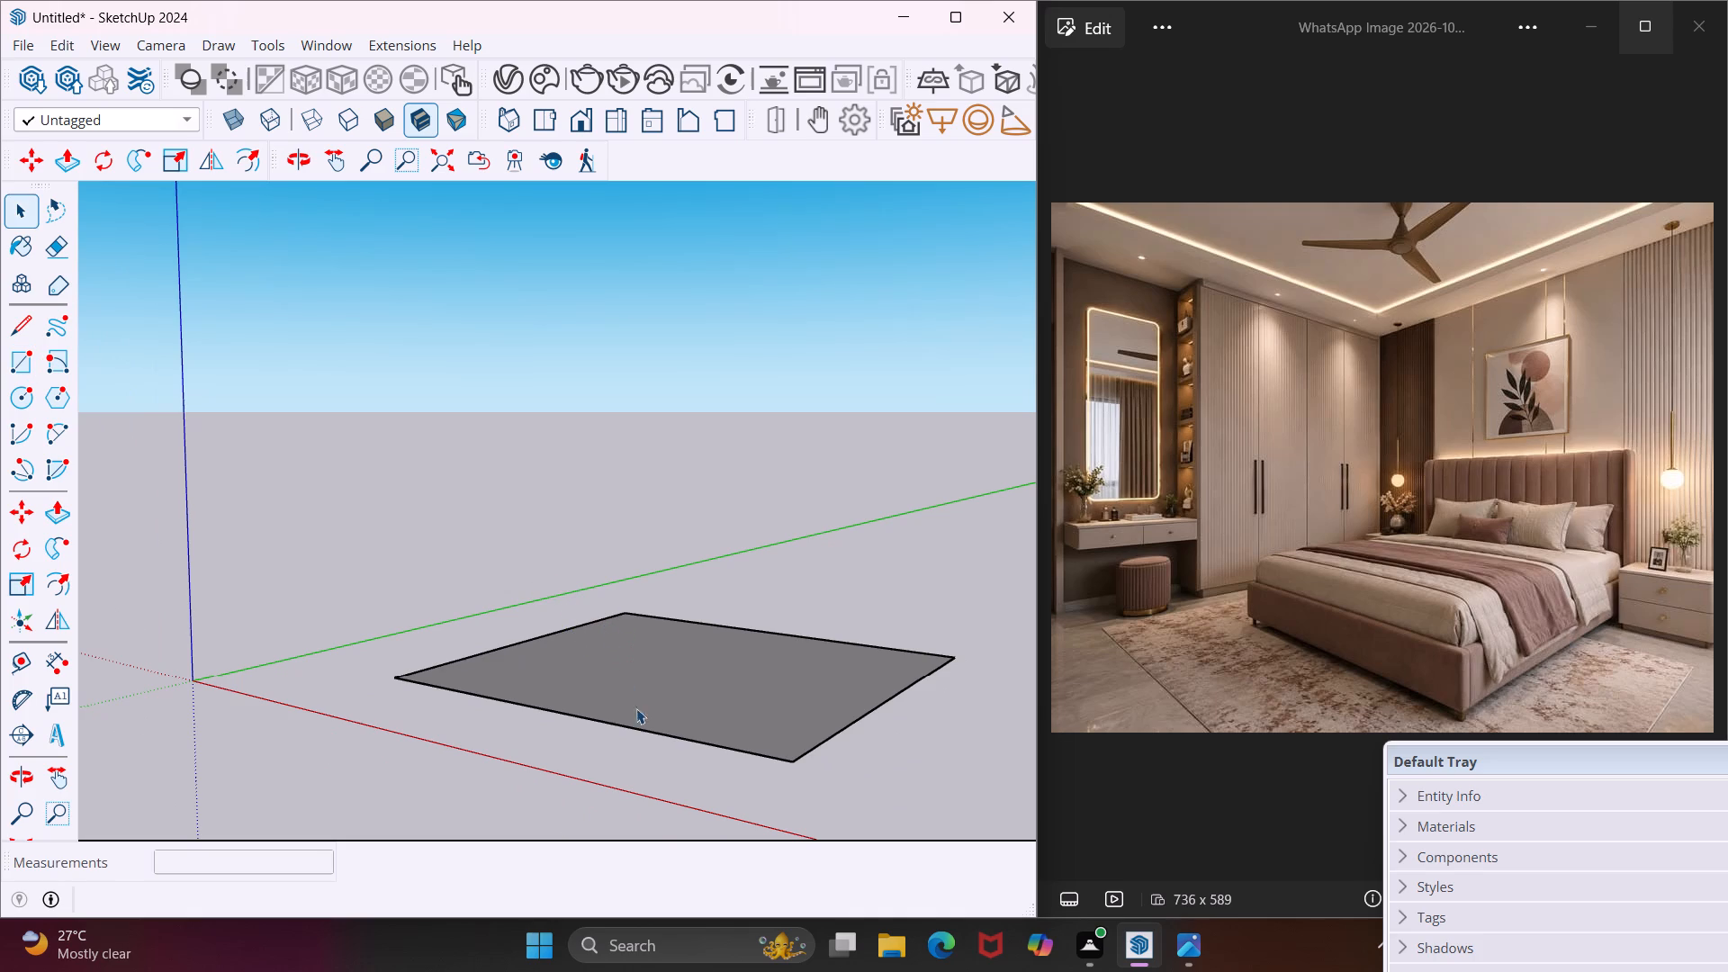
# Offset the floor rectangle's outline 9" outward to form the wall thickness.
pyautogui.click(663, 744)
pyautogui.click(726, 731)
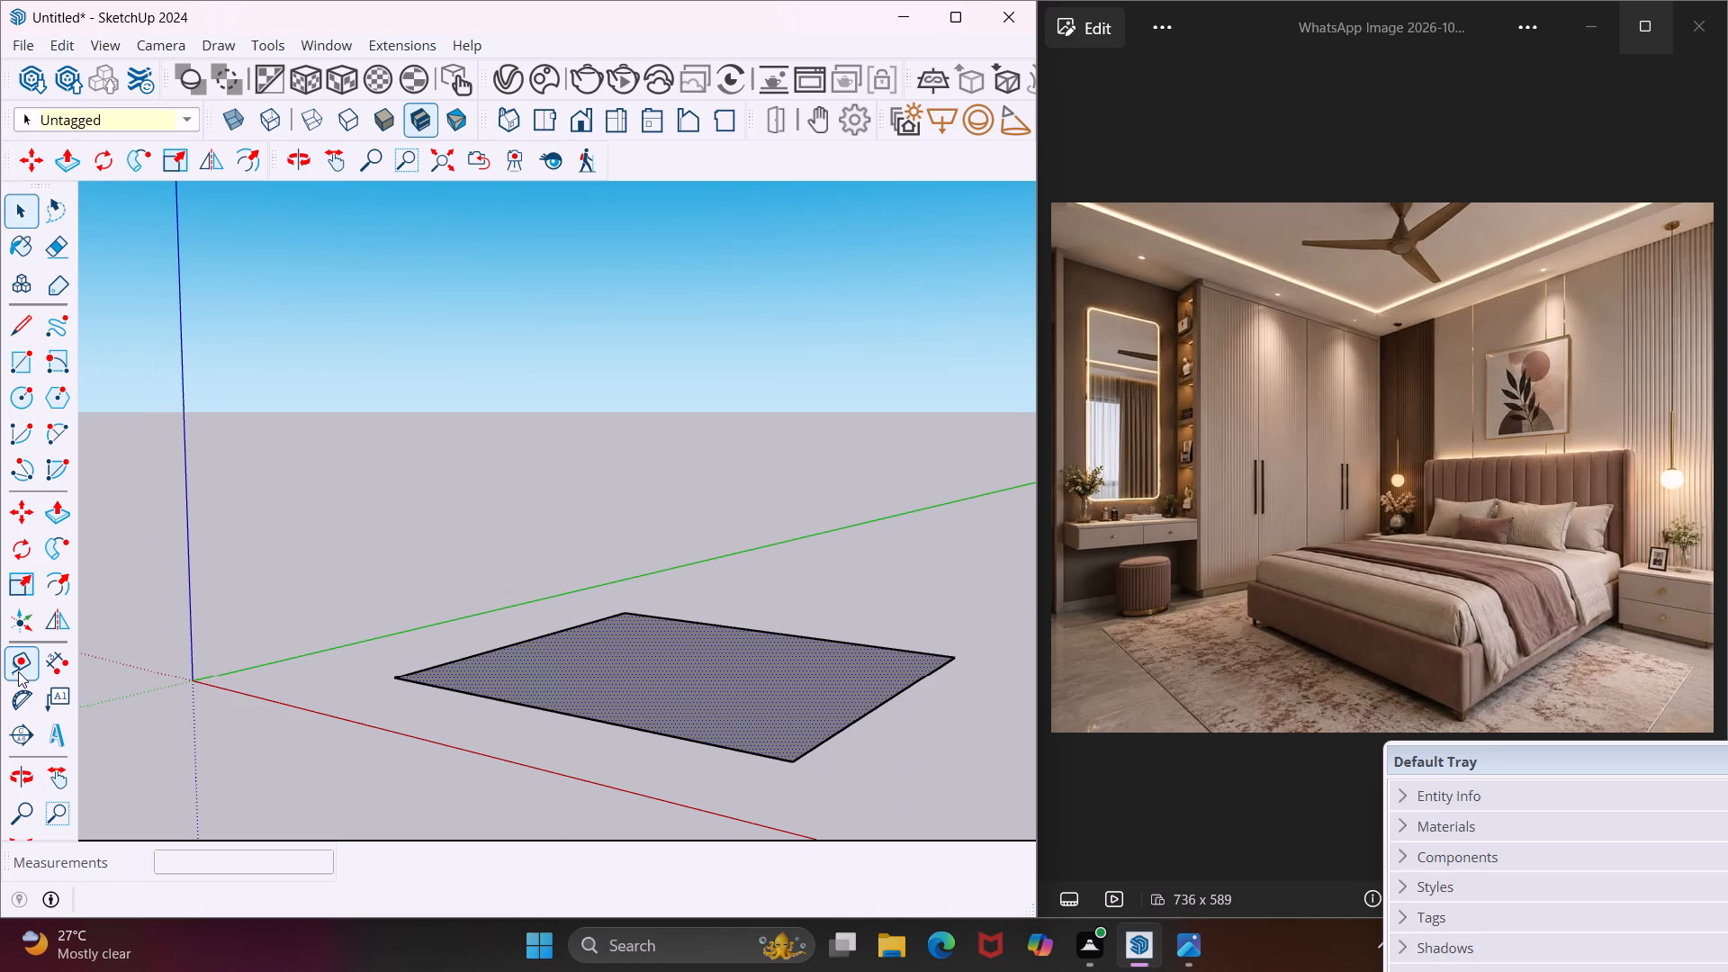
pyautogui.click(51, 584)
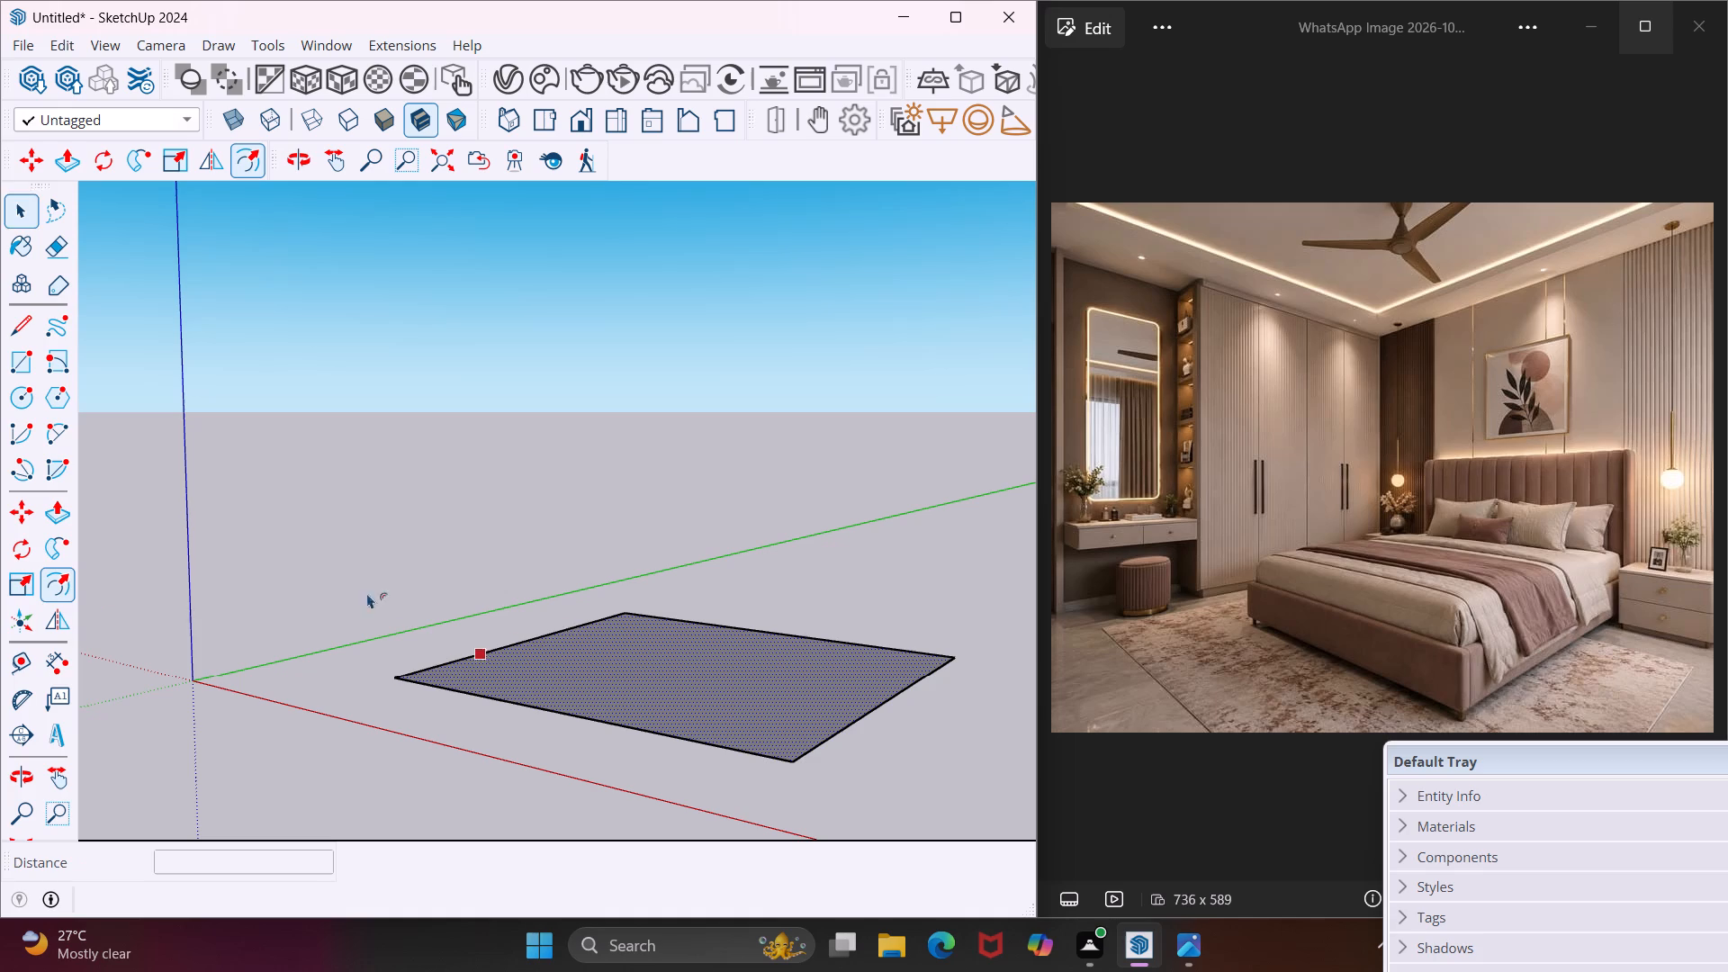
pyautogui.click(529, 646)
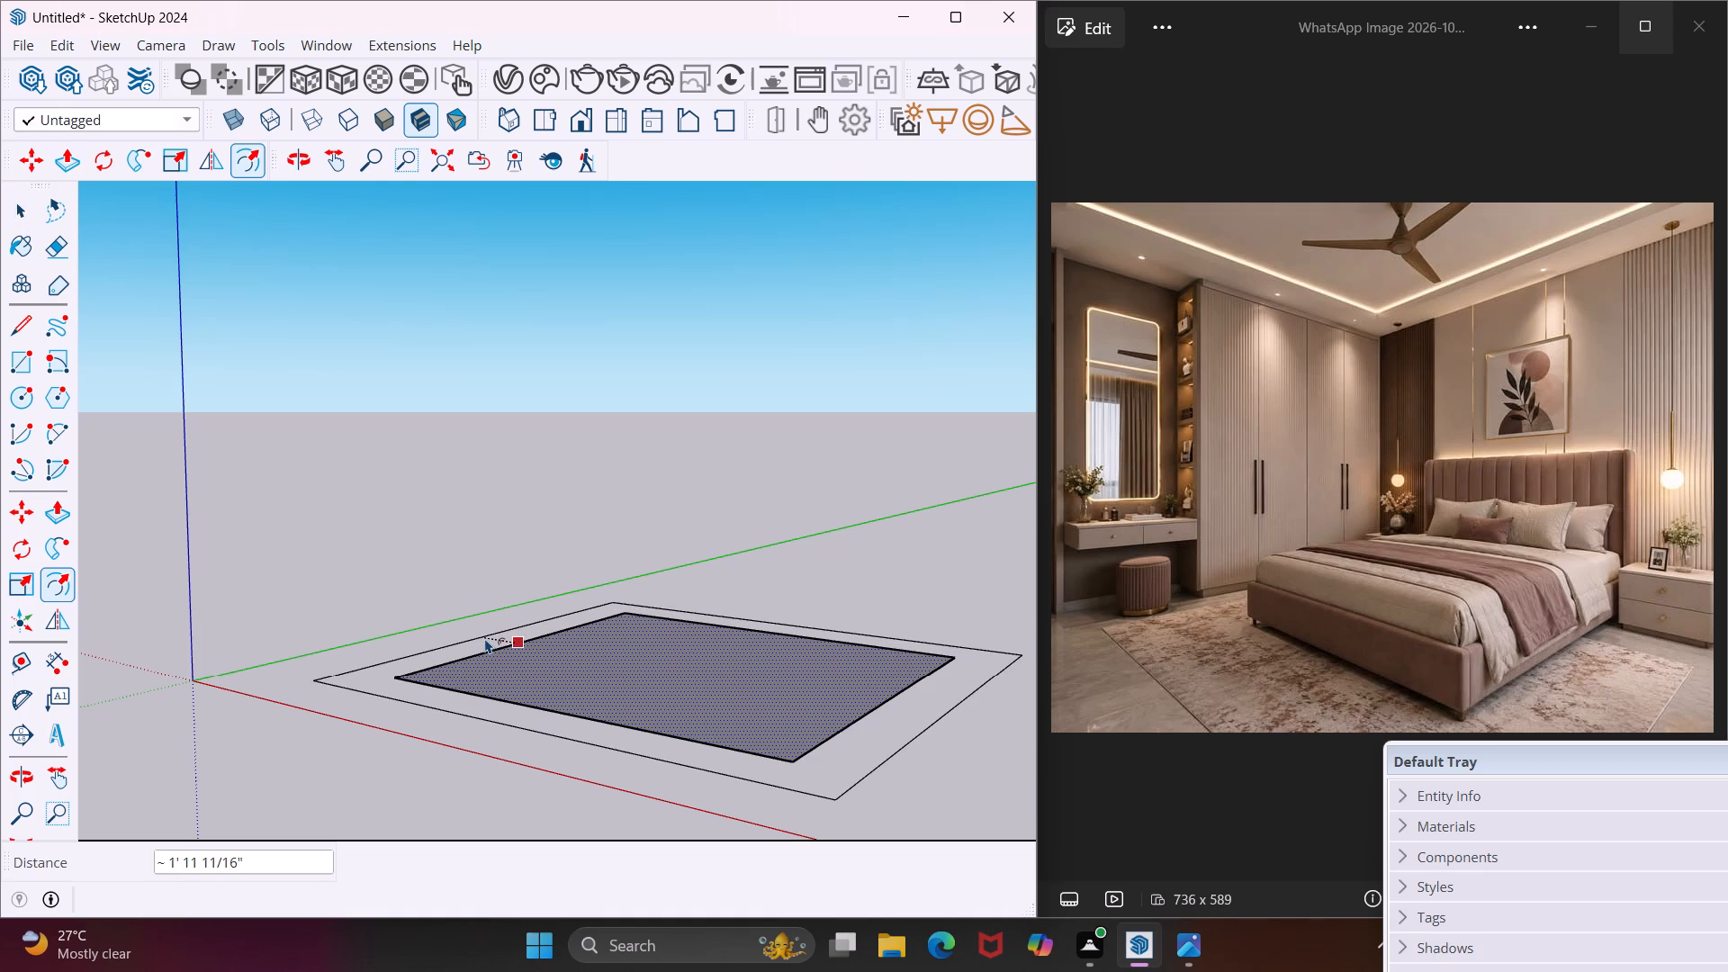
pyautogui.press('9')
pyautogui.hotkey('shift', '"')
pyautogui.press('Return')
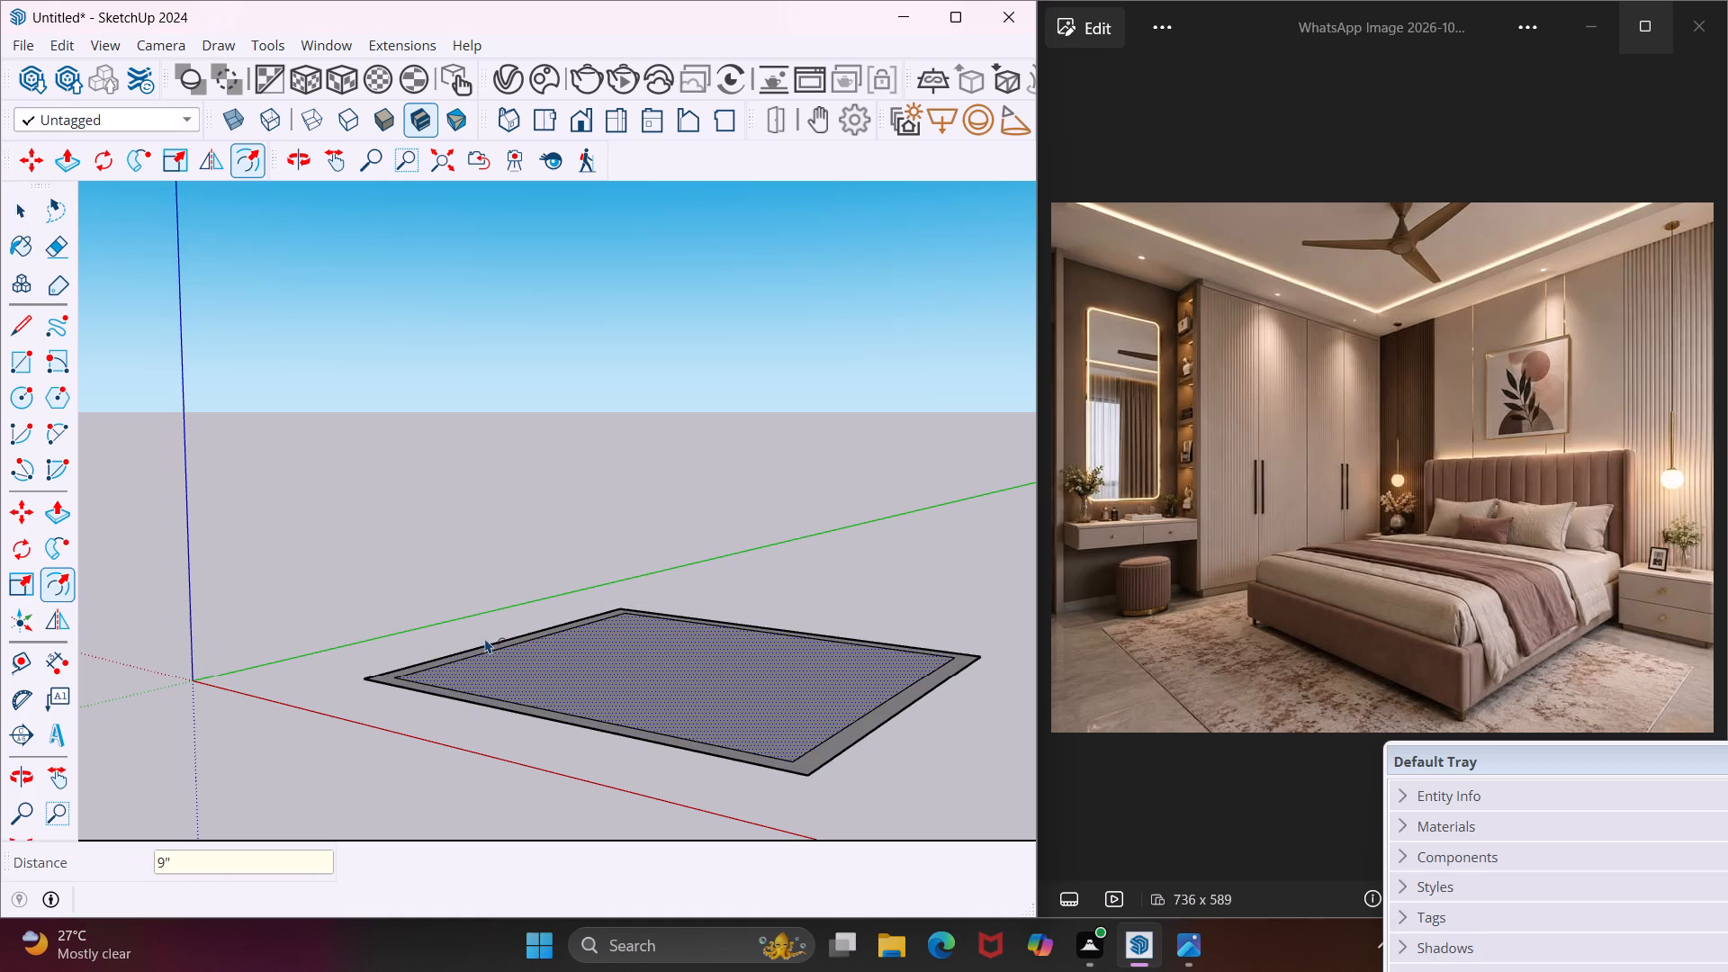
pyautogui.press('Escape')
pyautogui.press('space')
# Move the inner outline's edge nearest the red axis 9" outward onto the outer outline's edge.
pyautogui.moveTo(696, 746); pyautogui.dragTo(672, 760, button='middle')
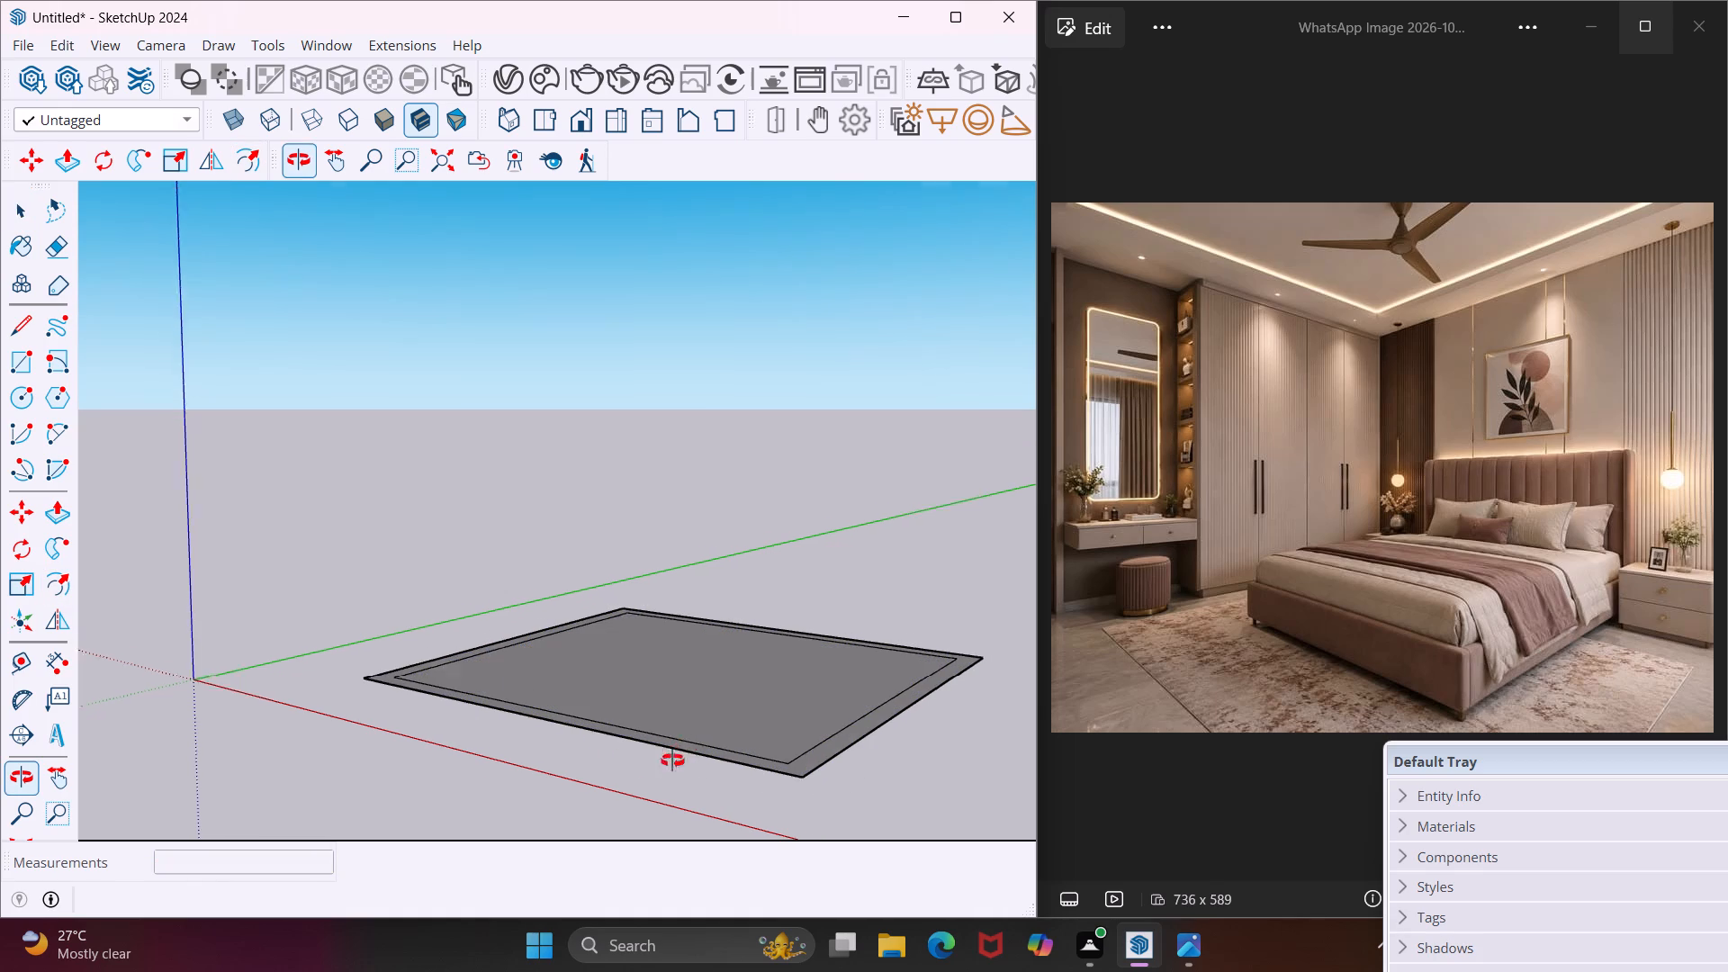
pyautogui.moveTo(672, 760); pyautogui.dragTo(594, 819, button='middle')
pyautogui.scroll(2, 593, 819)
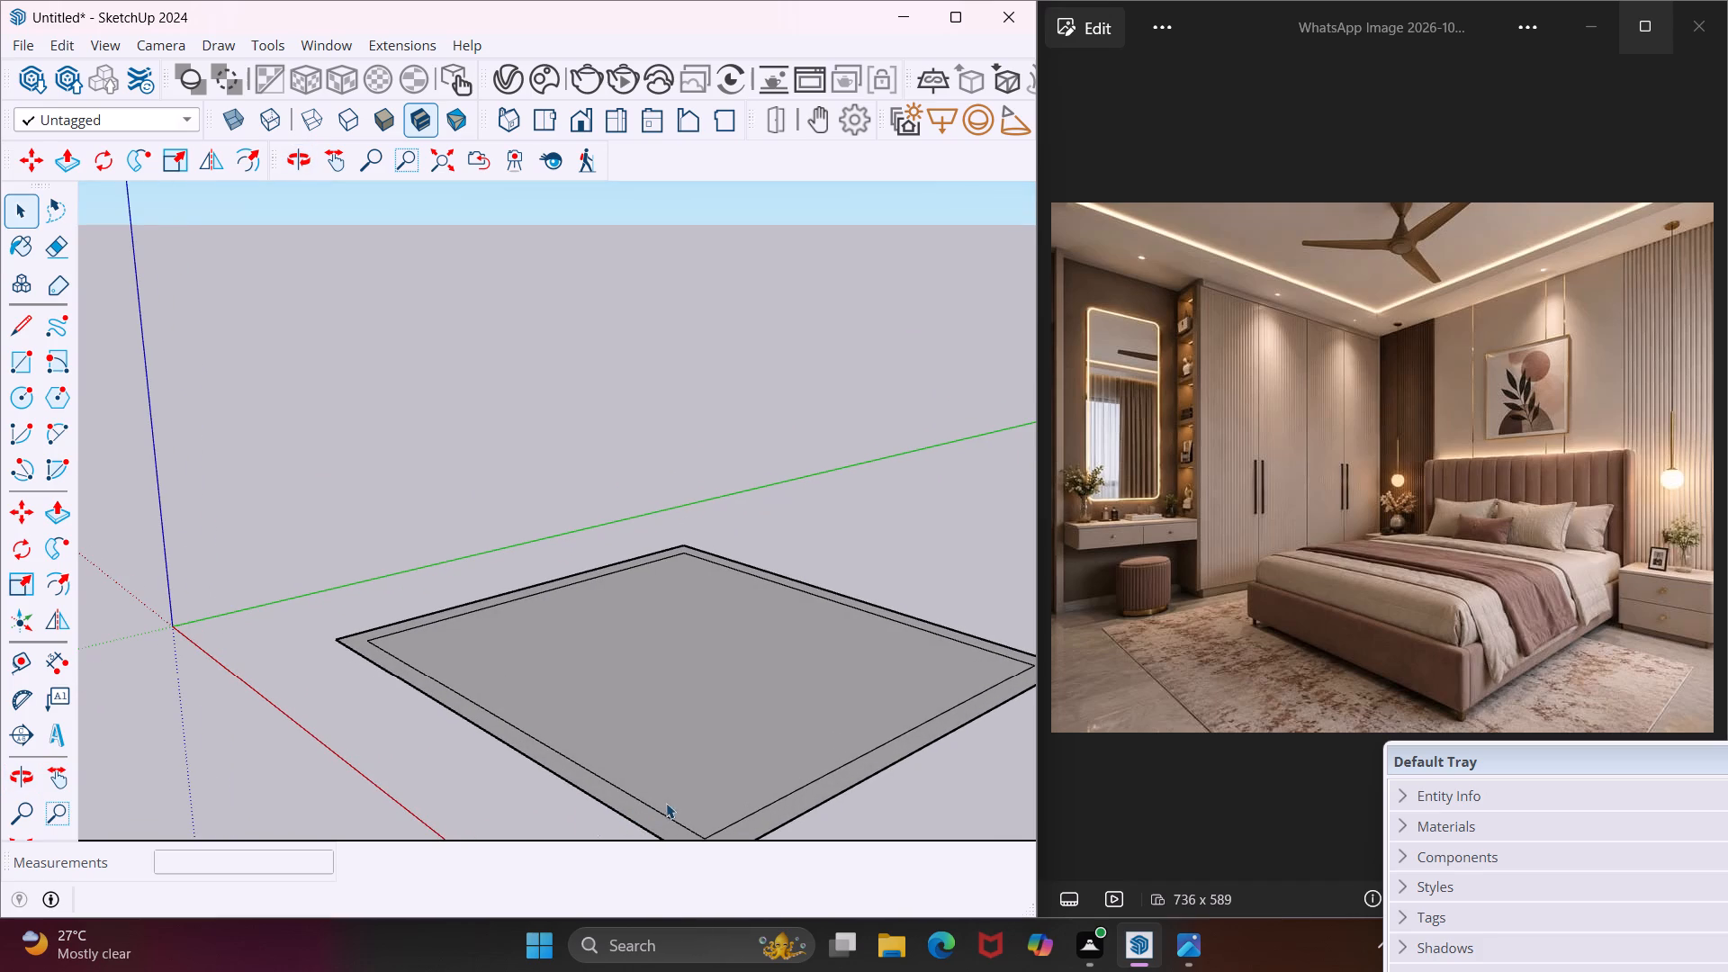
pyautogui.click(670, 817)
pyautogui.press('m')
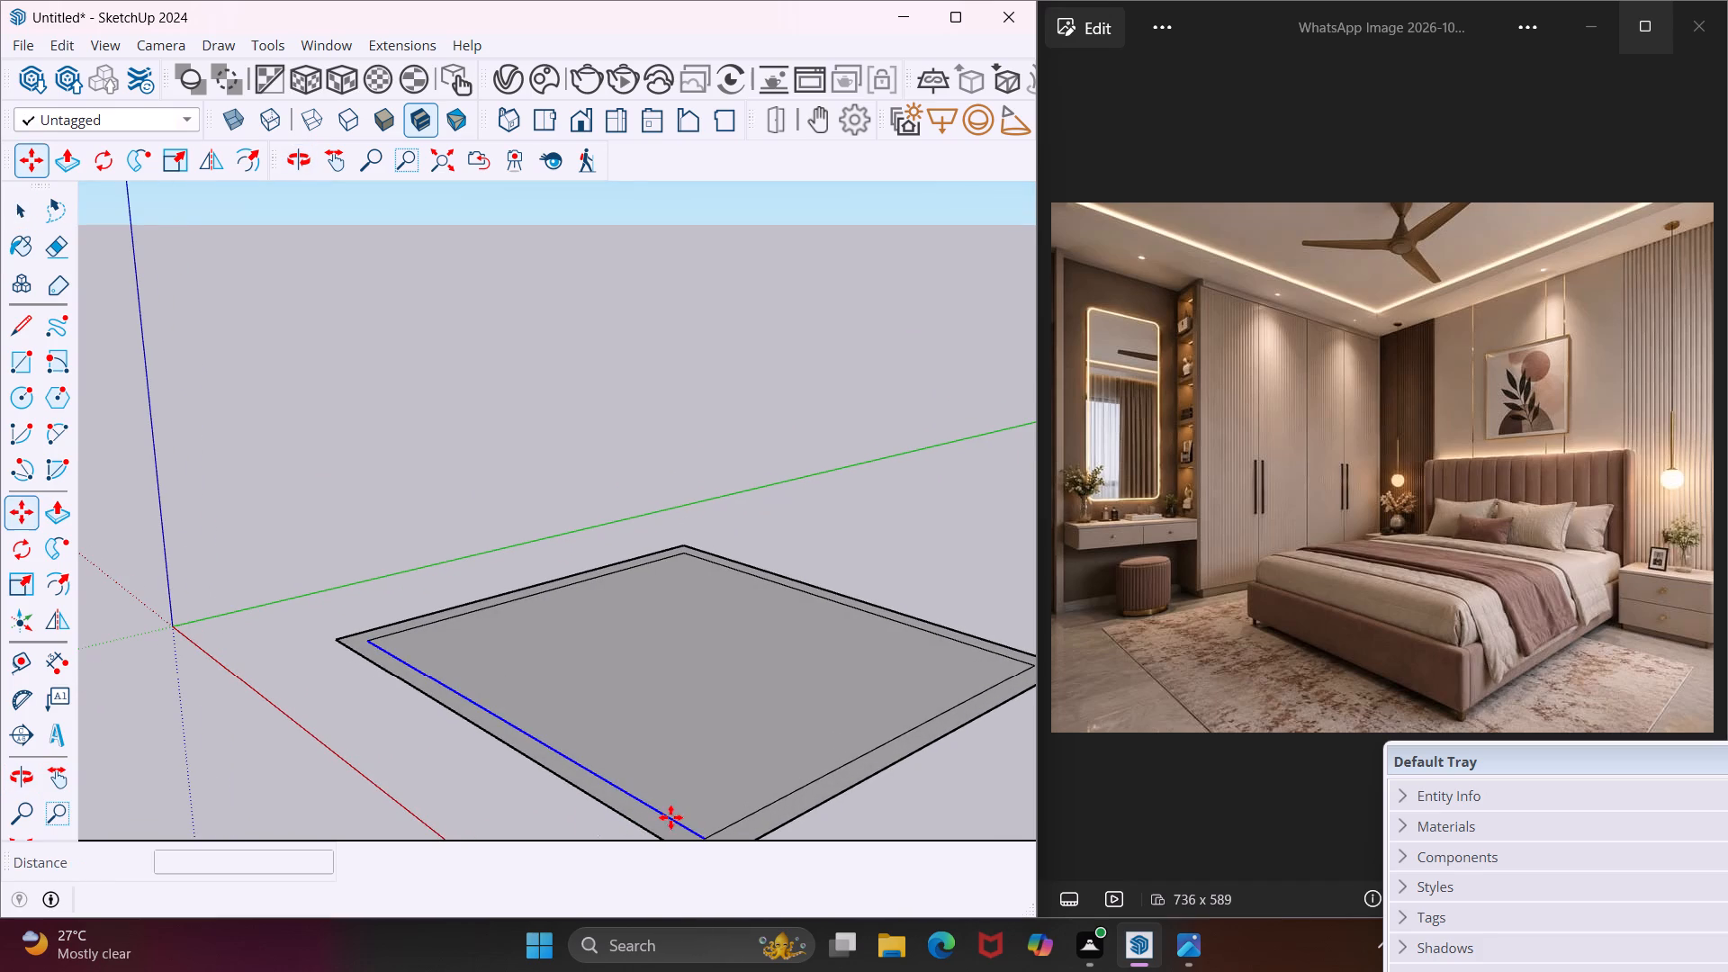
pyautogui.scroll(-4, 684, 823)
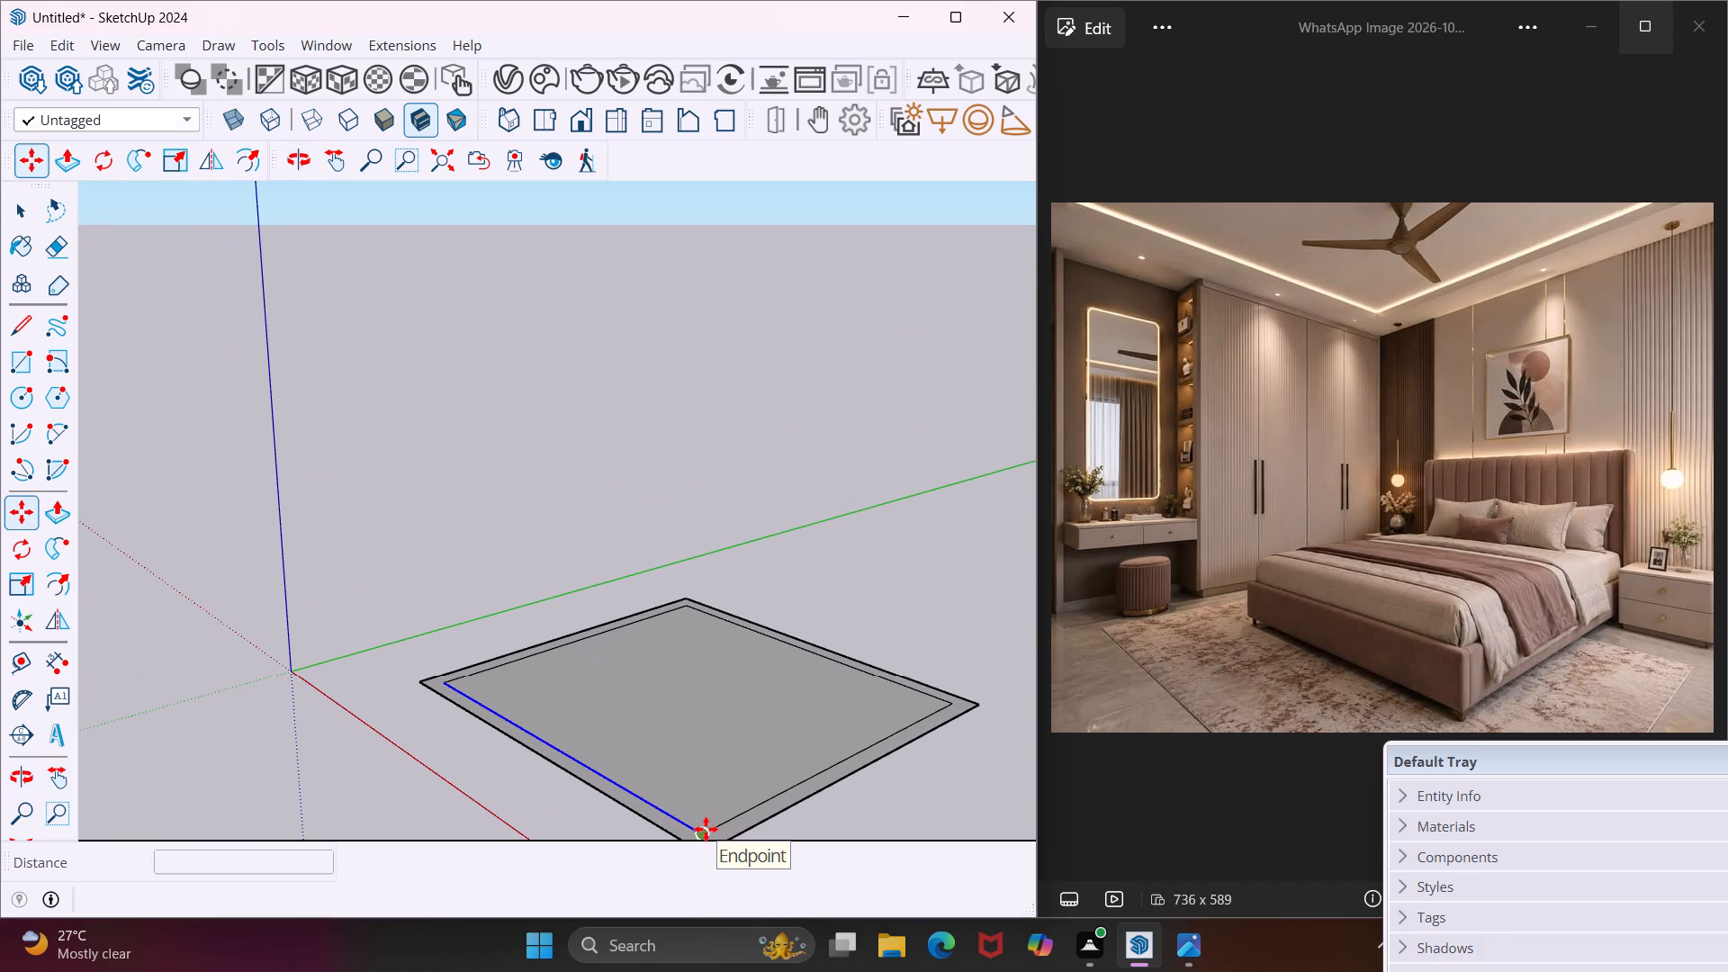
pyautogui.click(706, 829)
pyautogui.click(689, 843)
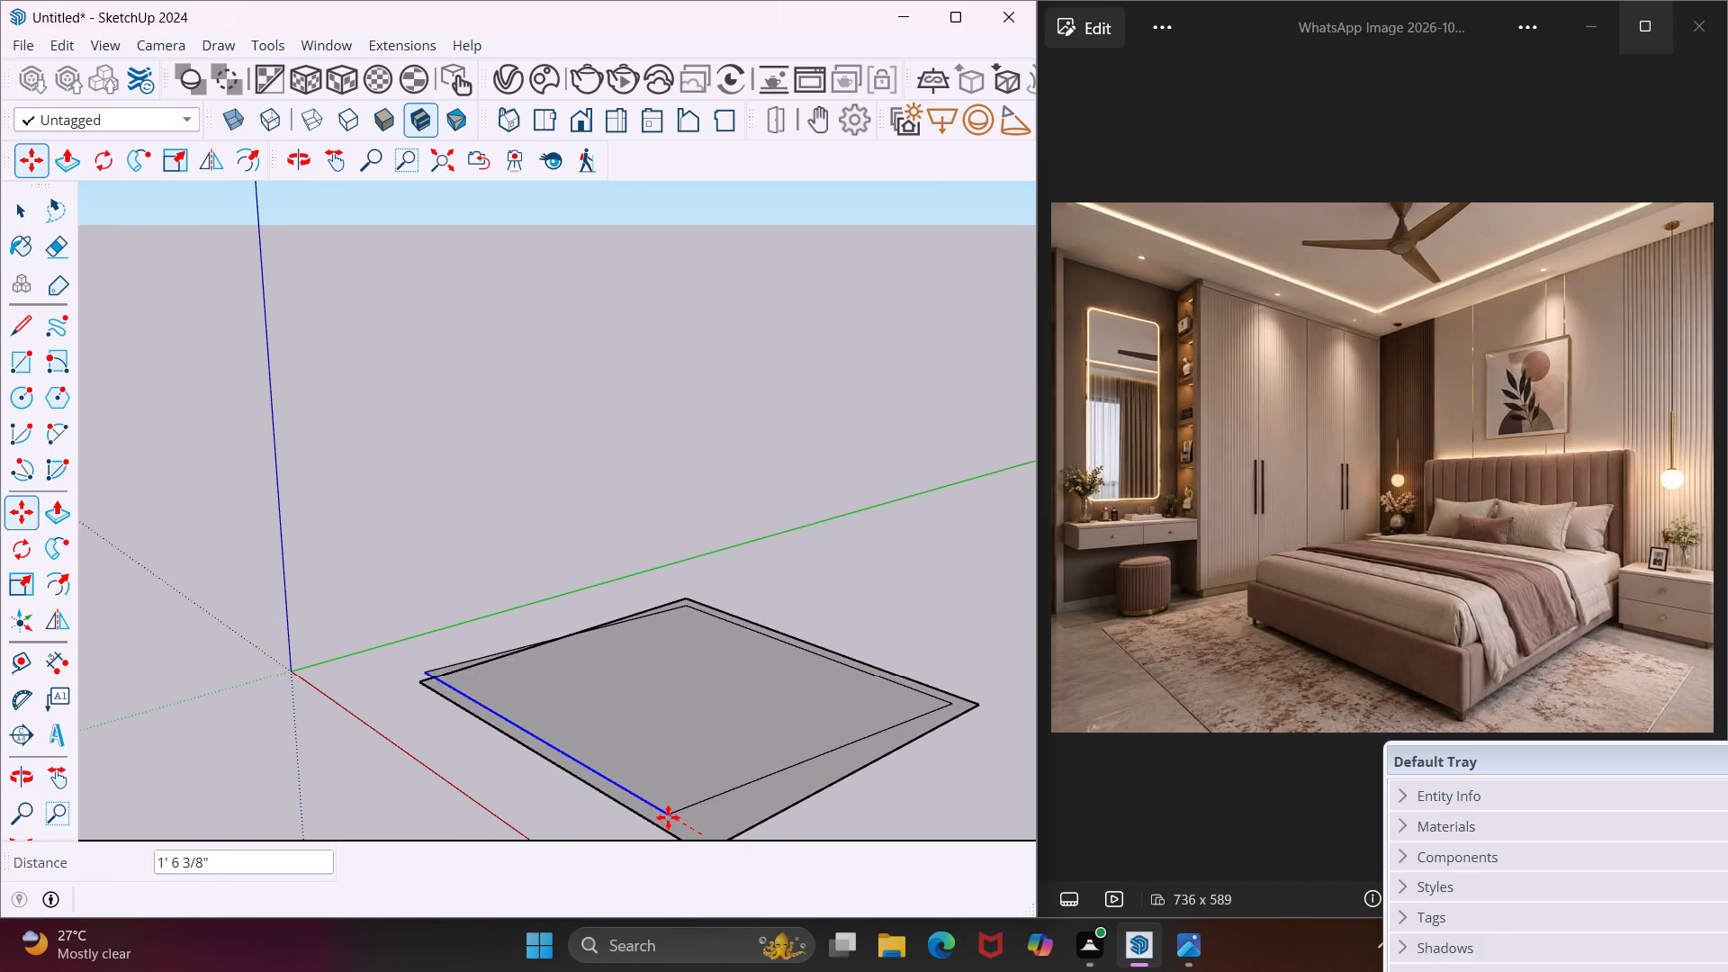
pyautogui.click(682, 845)
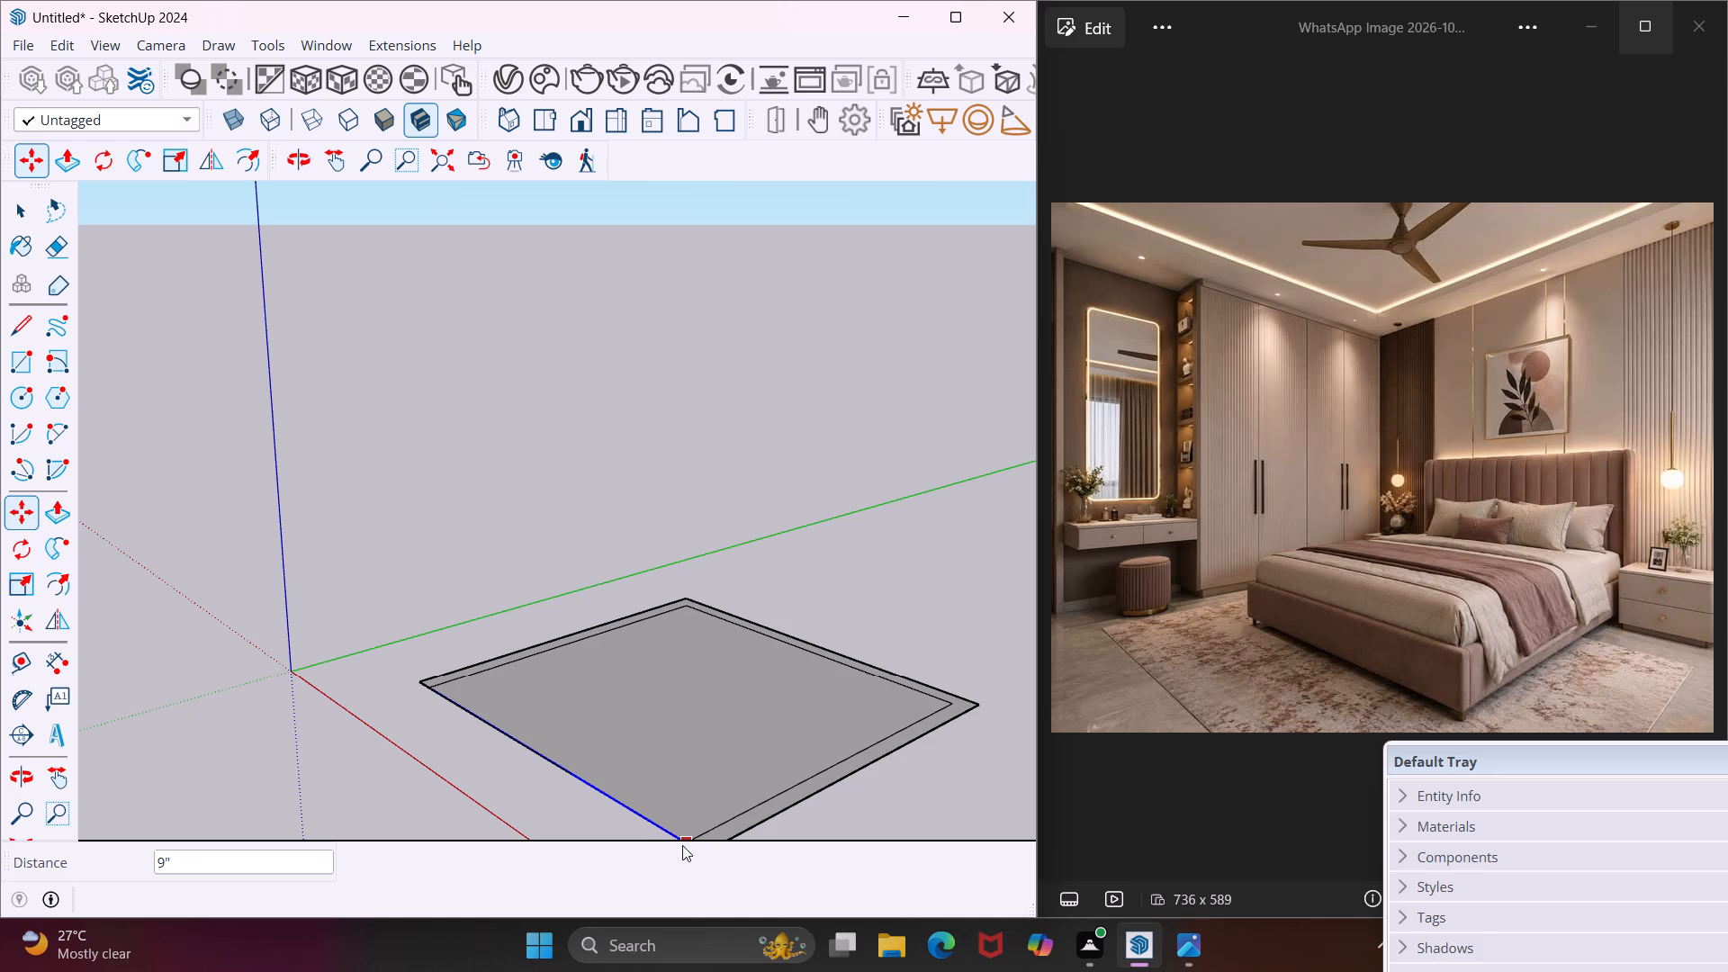
pyautogui.moveTo(682, 845); pyautogui.dragTo(601, 823, button='middle')
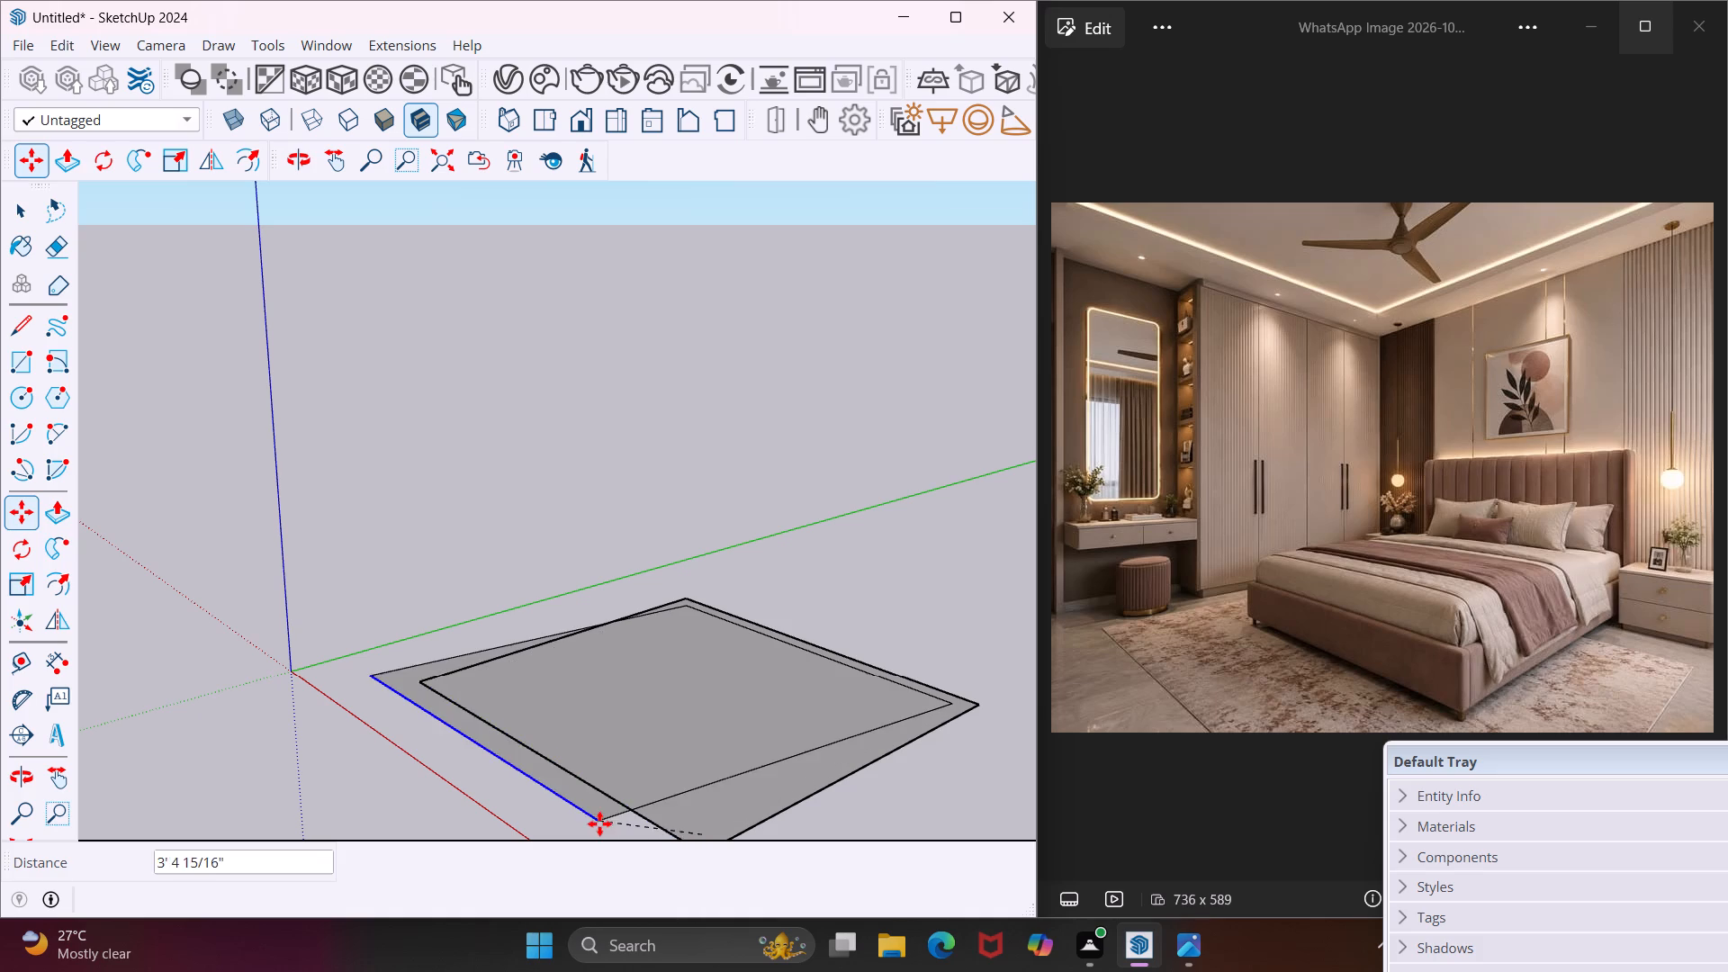
pyautogui.moveTo(599, 823); pyautogui.dragTo(410, 765, button='middle')
pyautogui.scroll(1, 410, 765)
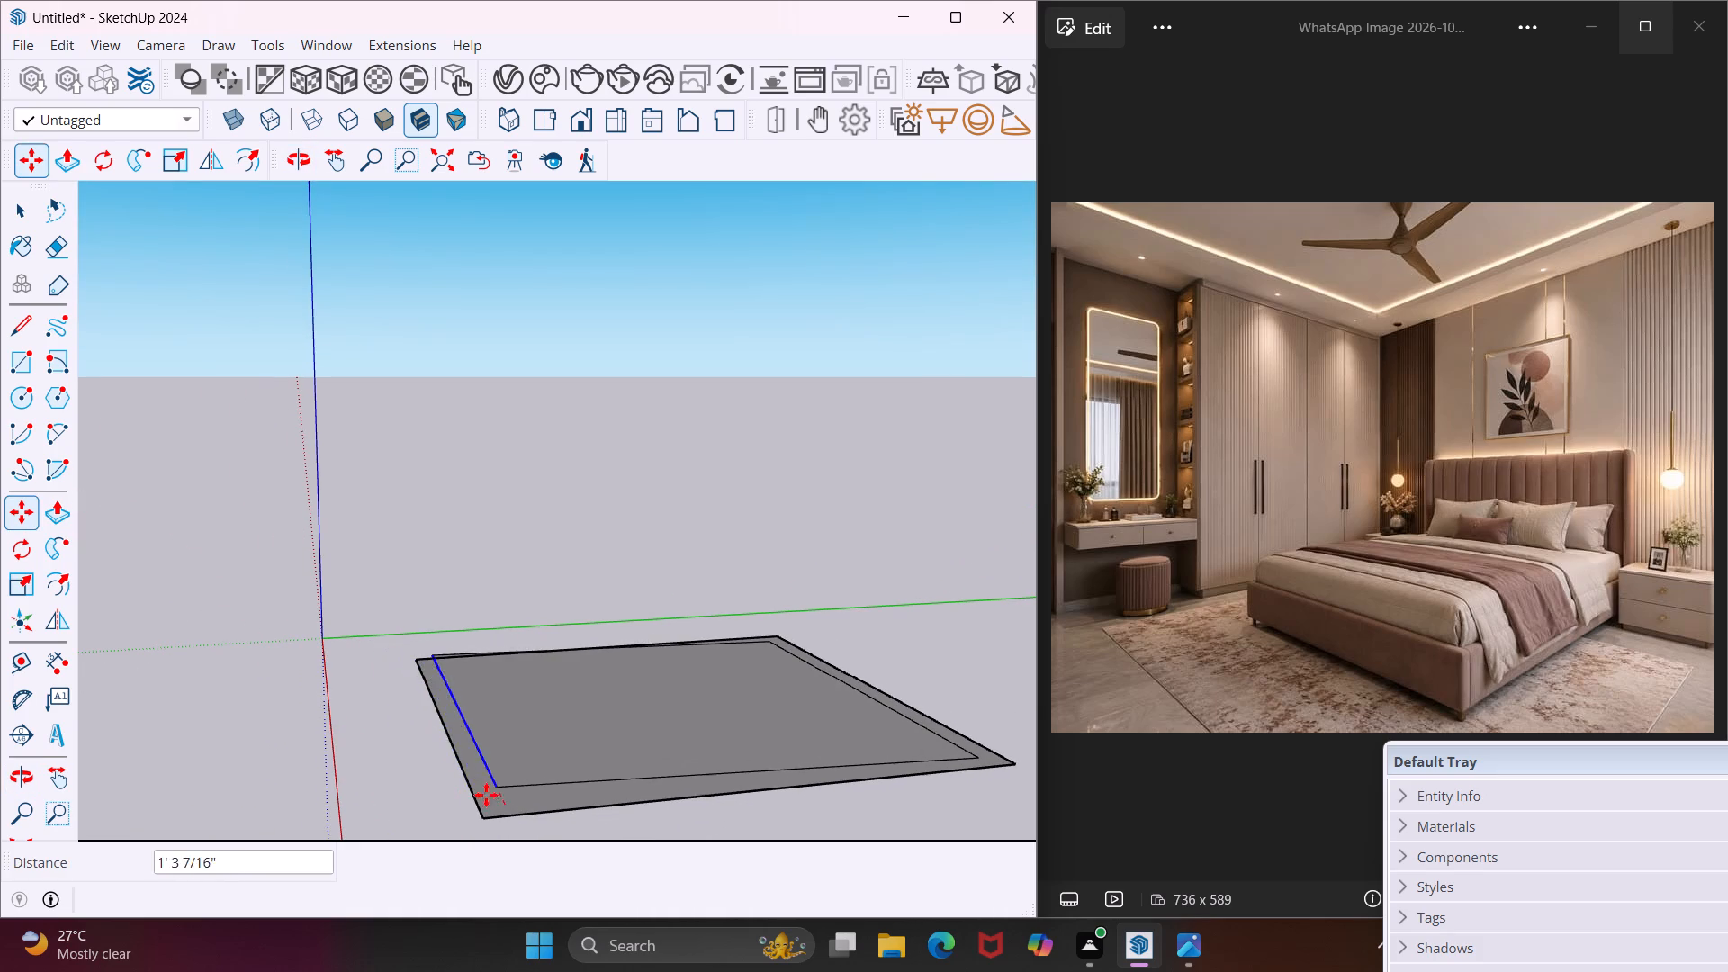
pyautogui.scroll(6, 482, 808)
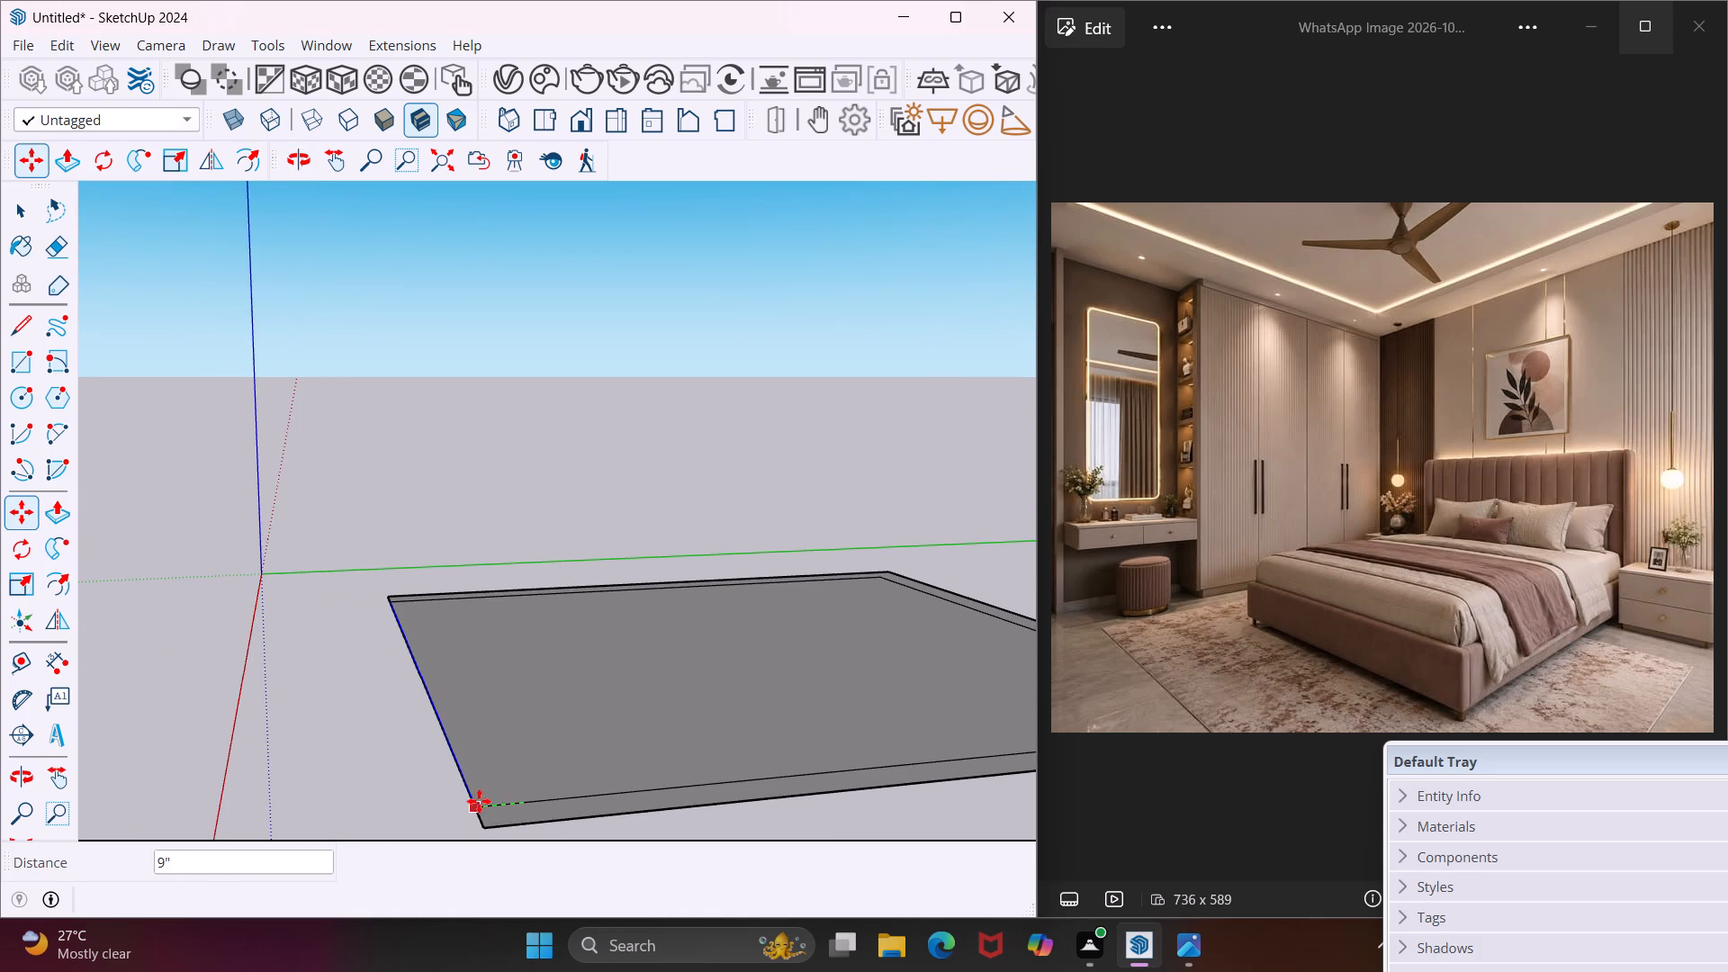
pyautogui.click(478, 800)
pyautogui.press('Escape')
pyautogui.press('space')
# Erase the merged edge nearest the red axis to leave only a U-shaped wall strip.
pyautogui.moveTo(382, 819); pyautogui.dragTo(536, 863, button='middle')
pyautogui.press('e')
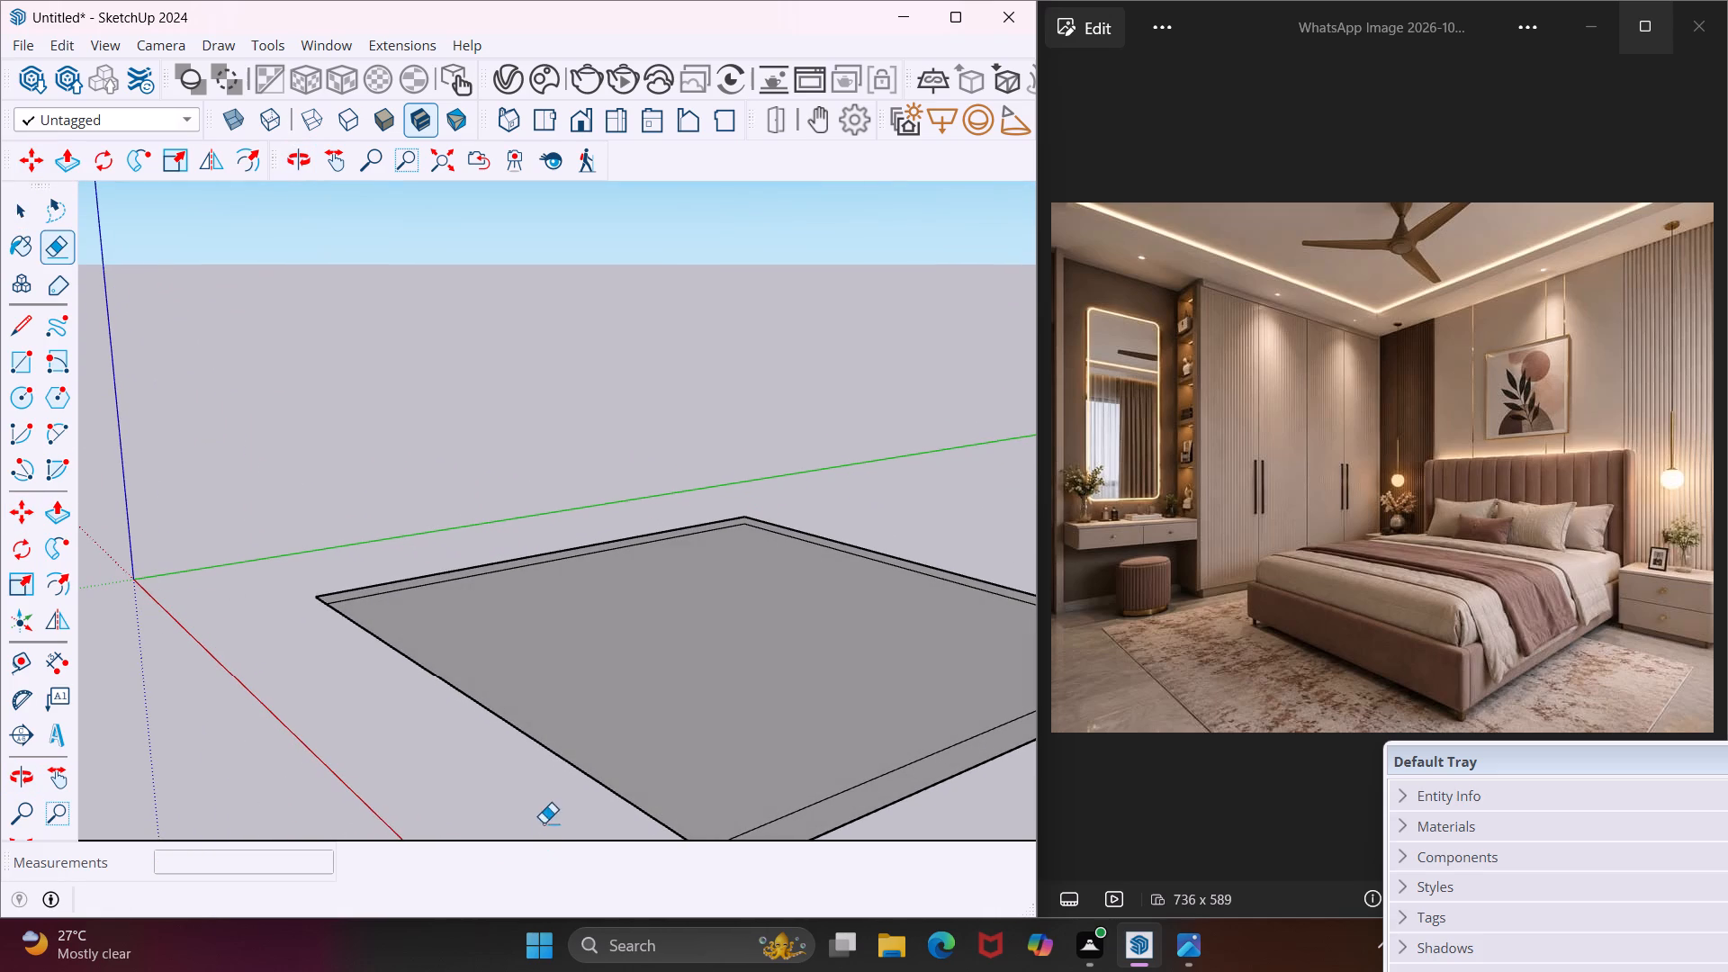
pyautogui.click(594, 779)
pyautogui.press('Escape')
pyautogui.press('space')
# Push/Pull the U-shaped wall strip up to a height of 10'.
pyautogui.scroll(-5, 514, 699)
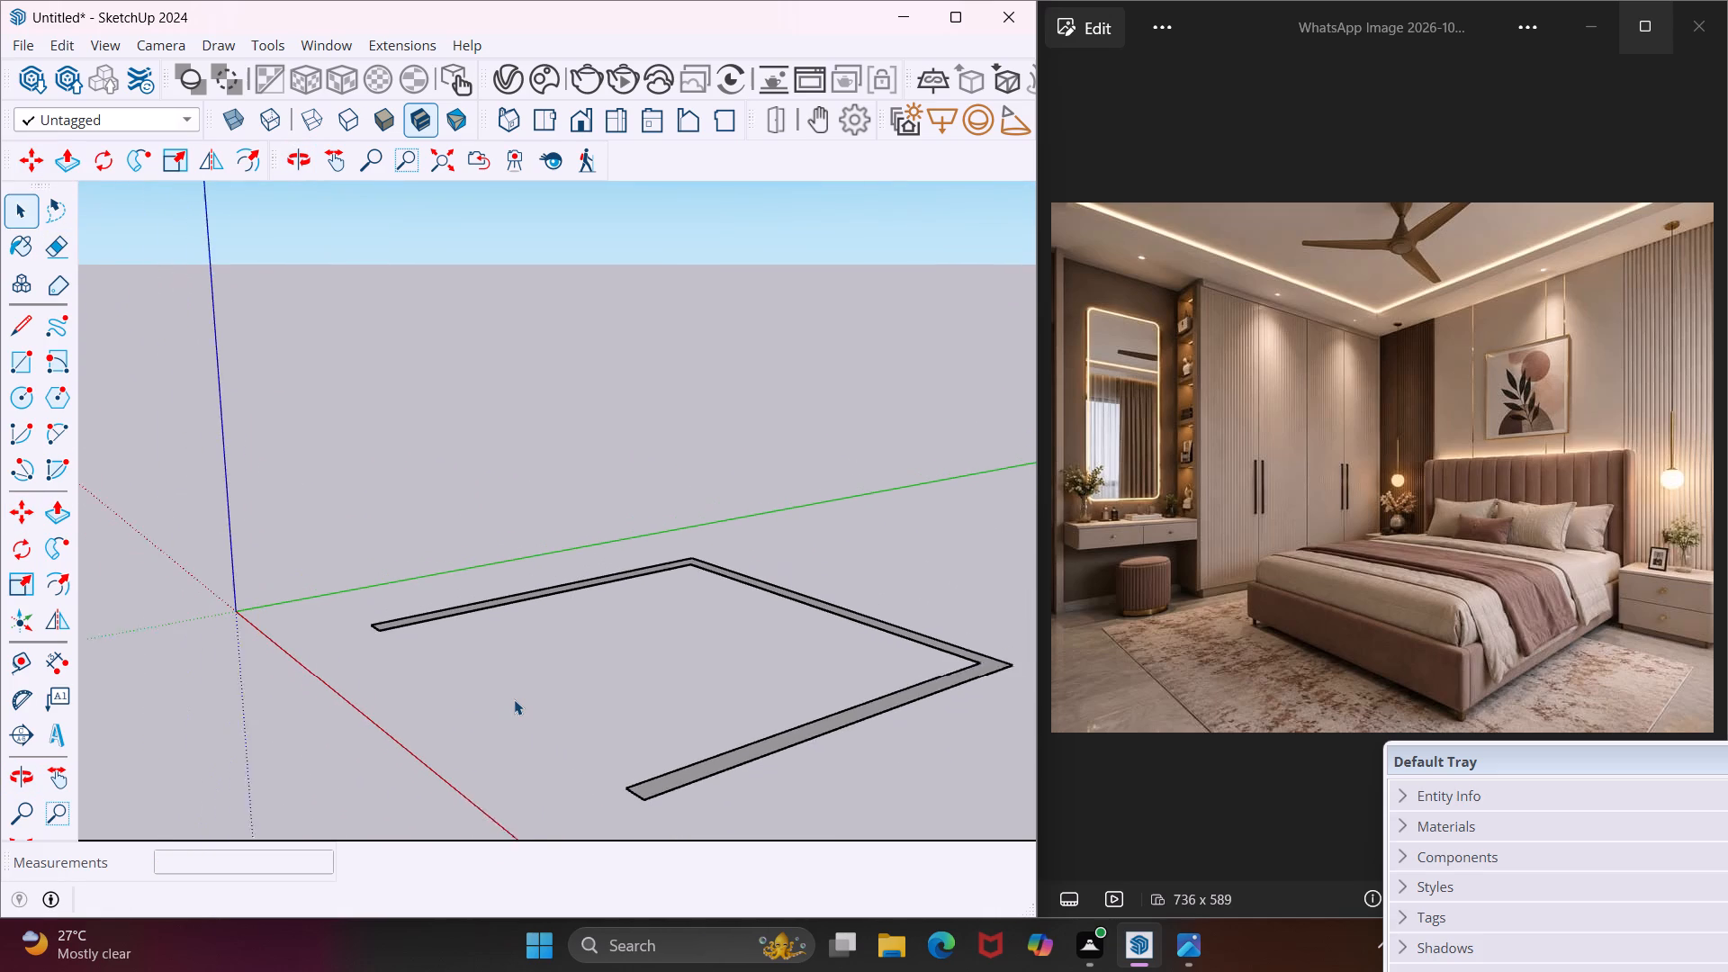
pyautogui.scroll(-1, 514, 699)
pyautogui.moveTo(597, 743); pyautogui.dragTo(665, 759, button='middle')
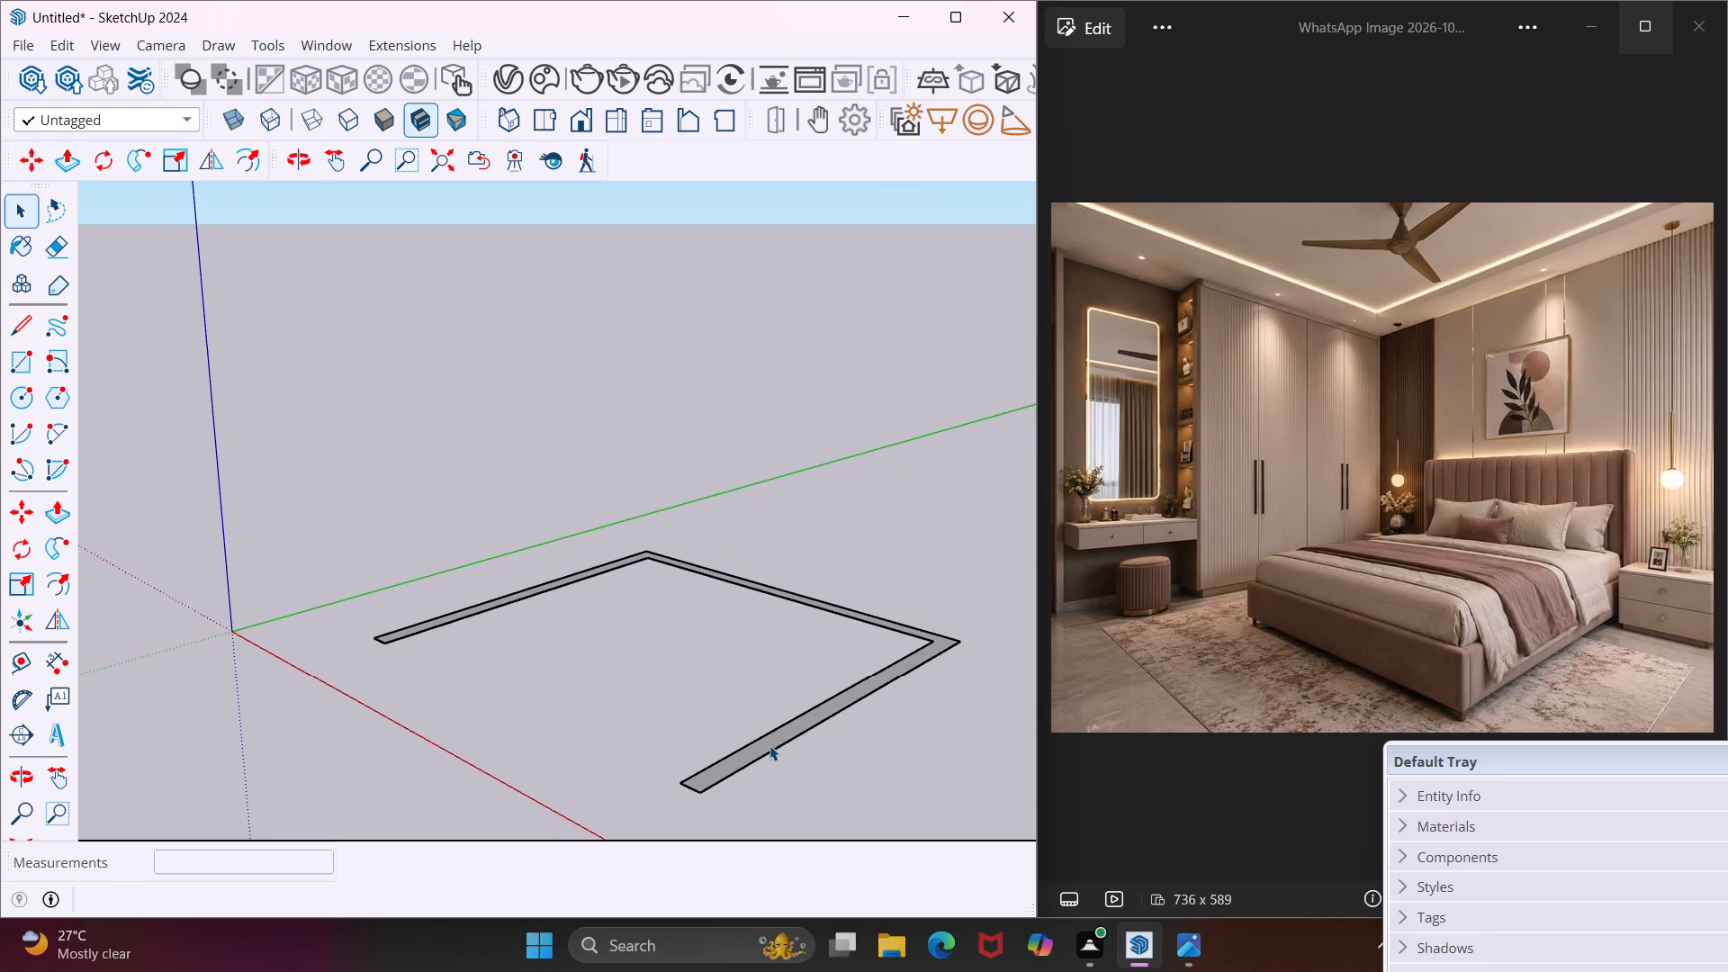
pyautogui.scroll(4, 767, 745)
pyautogui.click(767, 745)
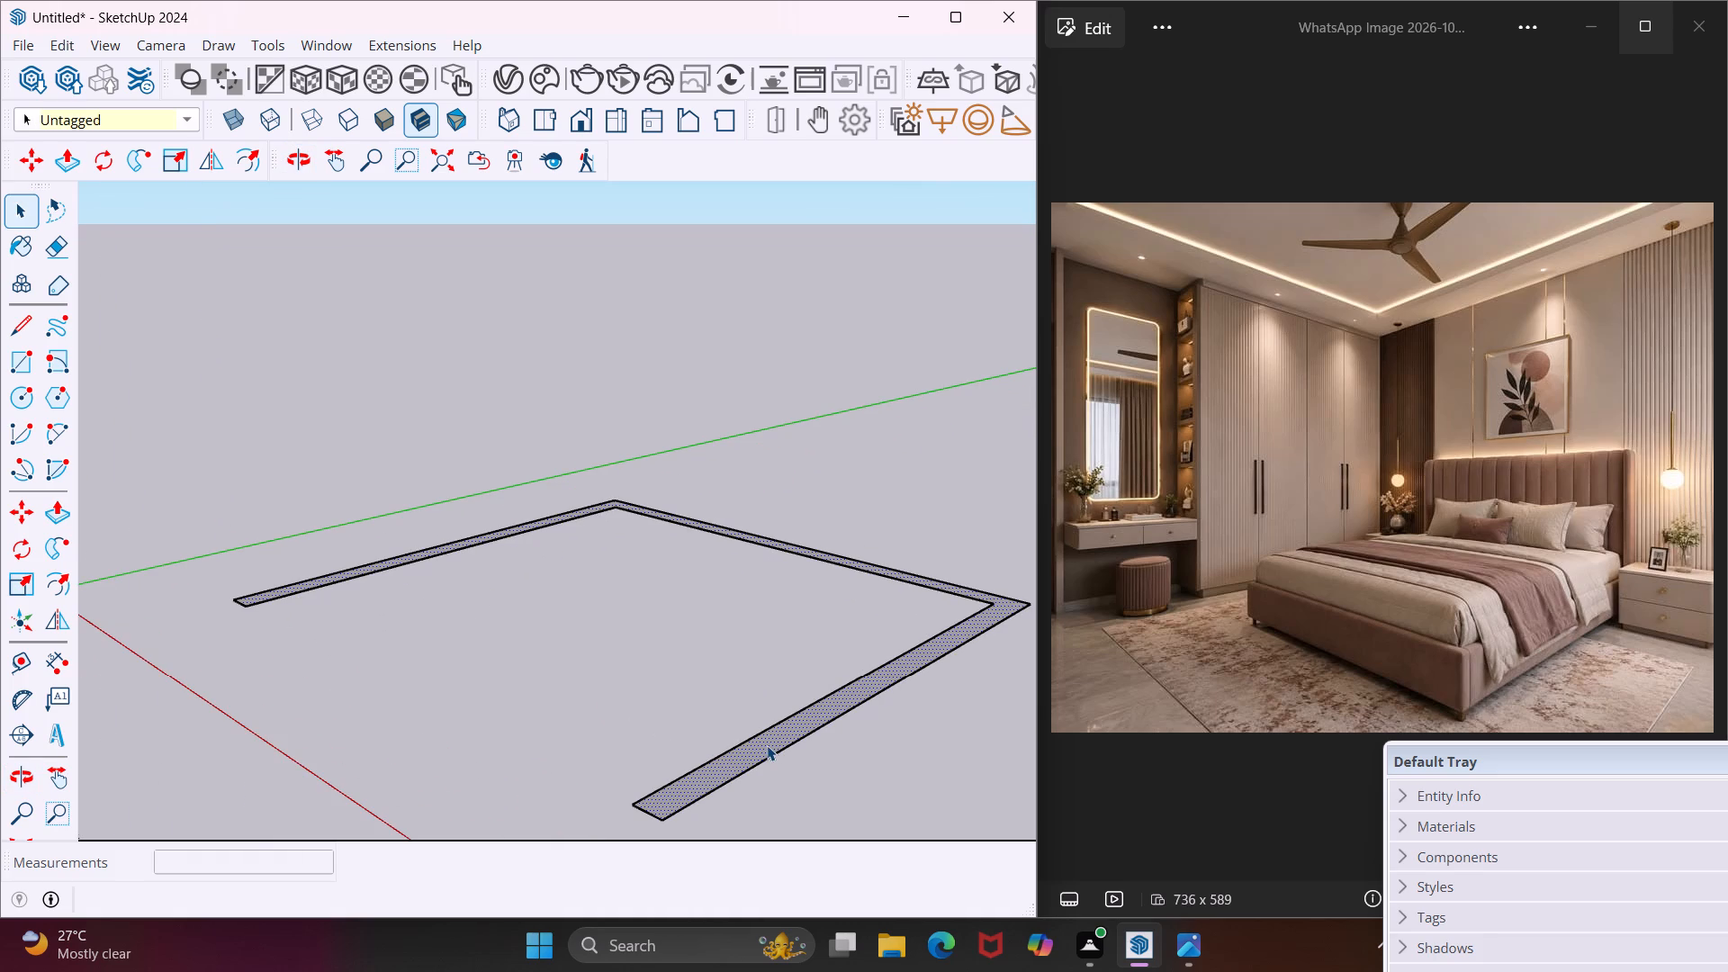
pyautogui.press('p')
pyautogui.click(767, 745)
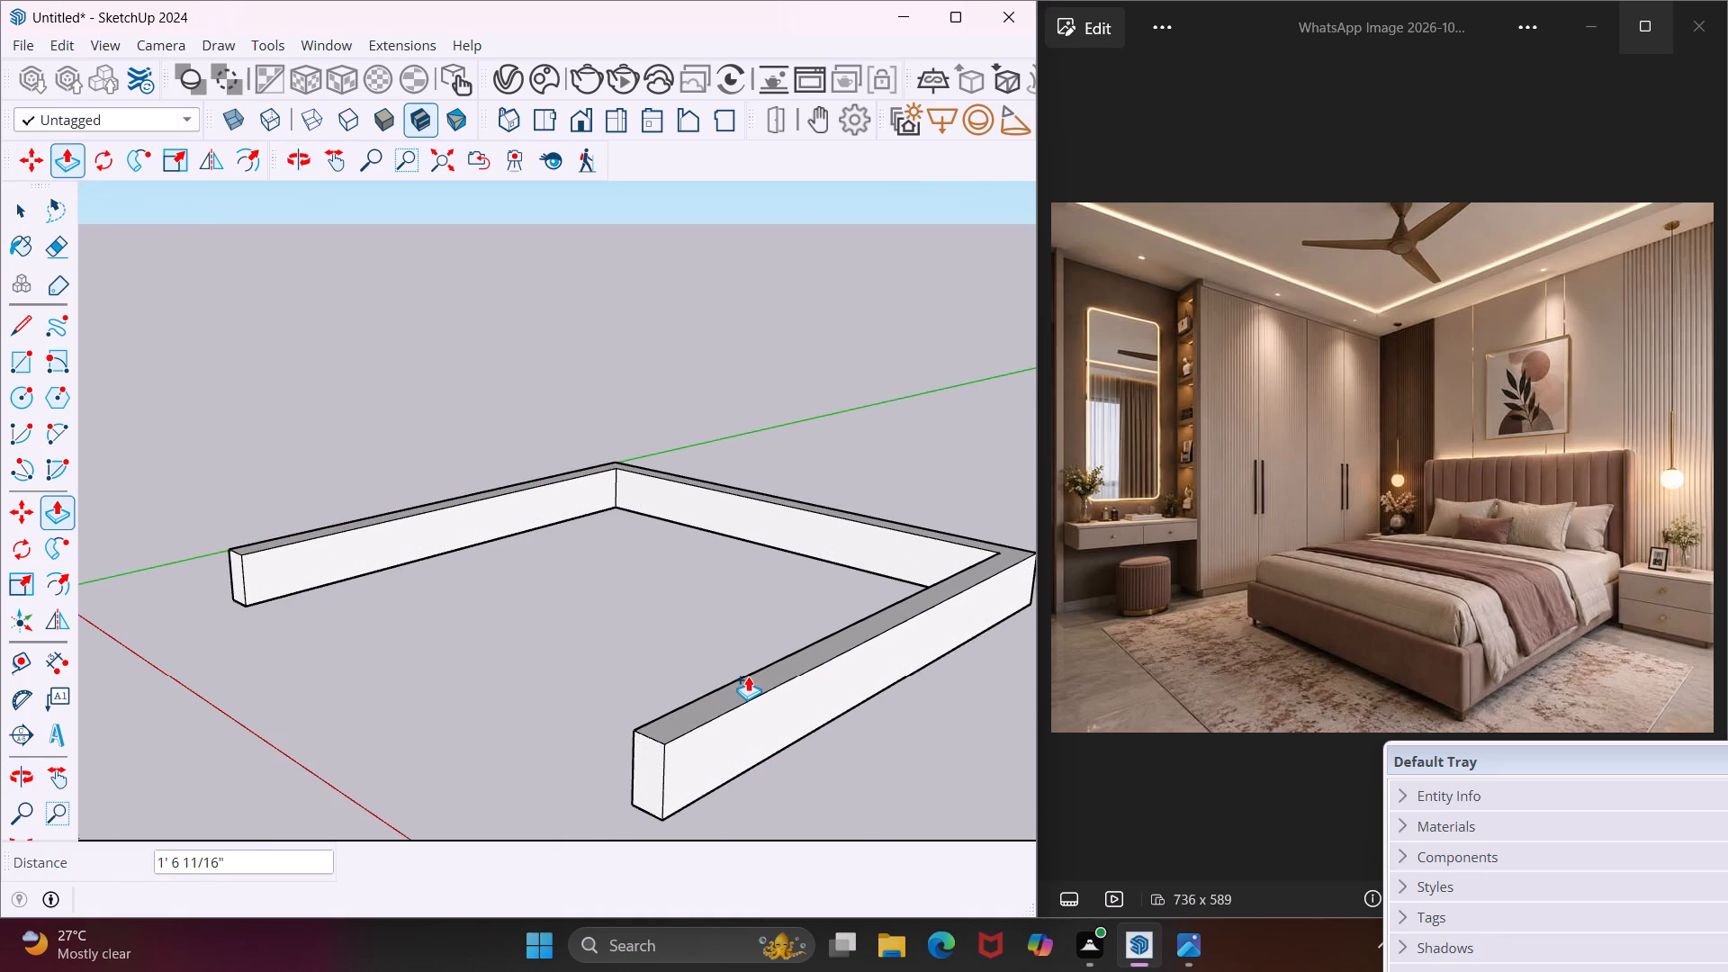
pyautogui.write("10'")
pyautogui.press('Return')
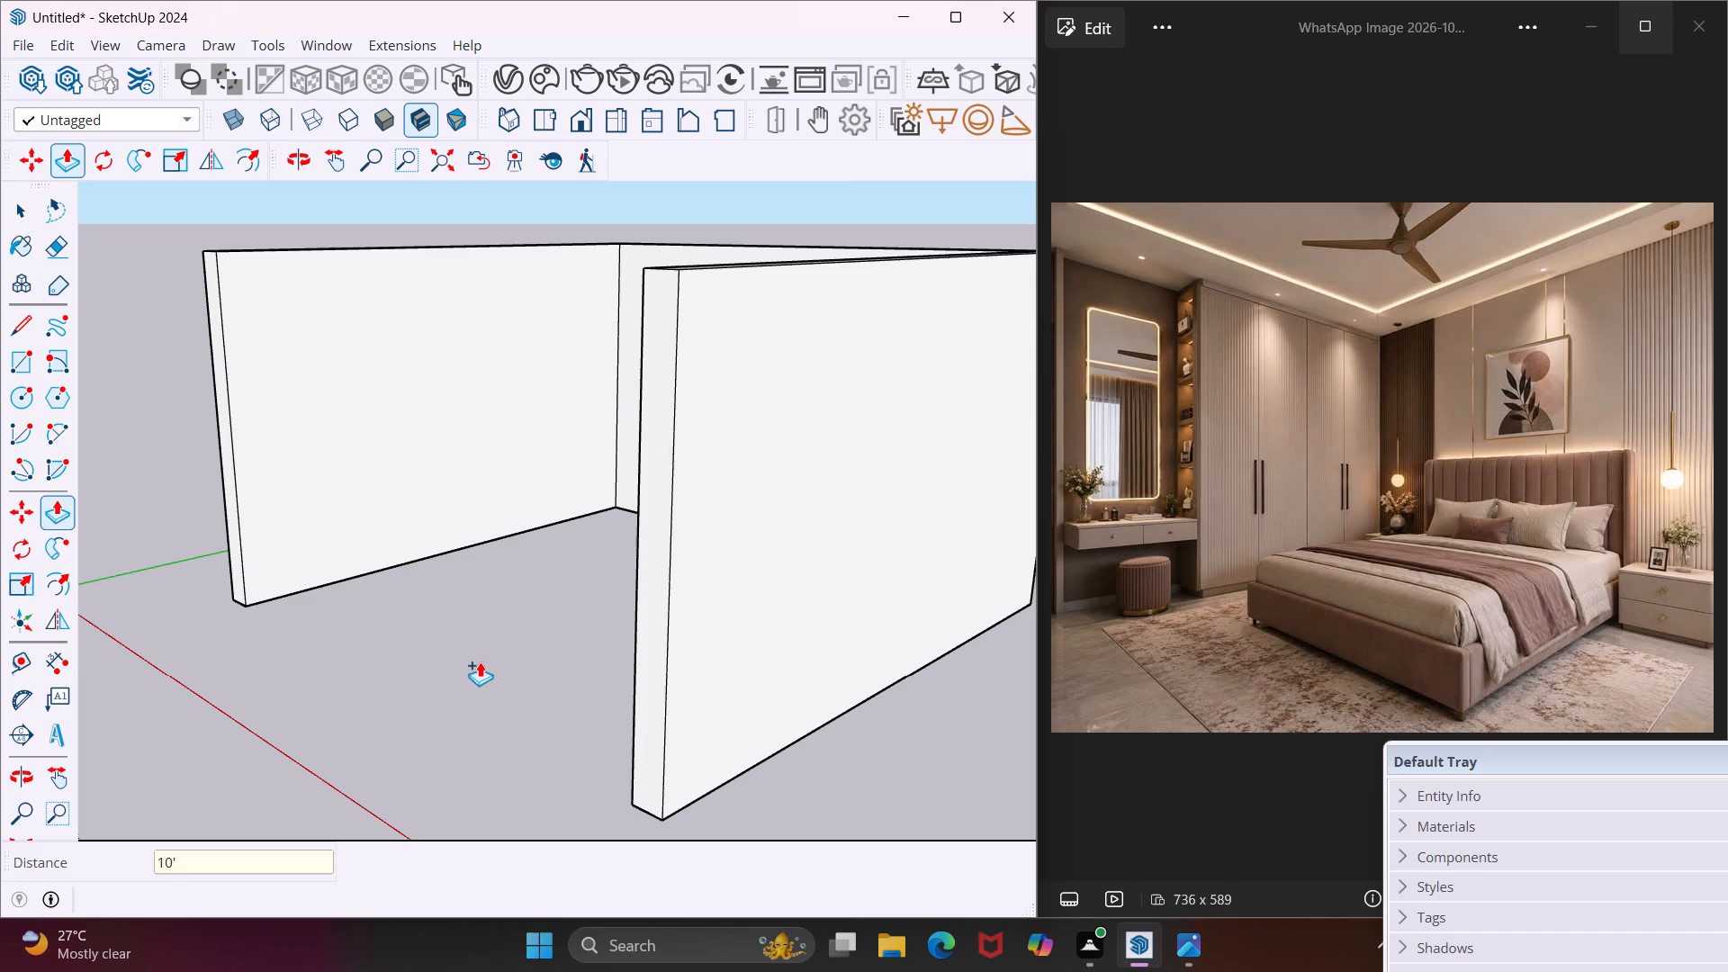
pyautogui.moveTo(480, 661); pyautogui.dragTo(705, 661, button='middle')
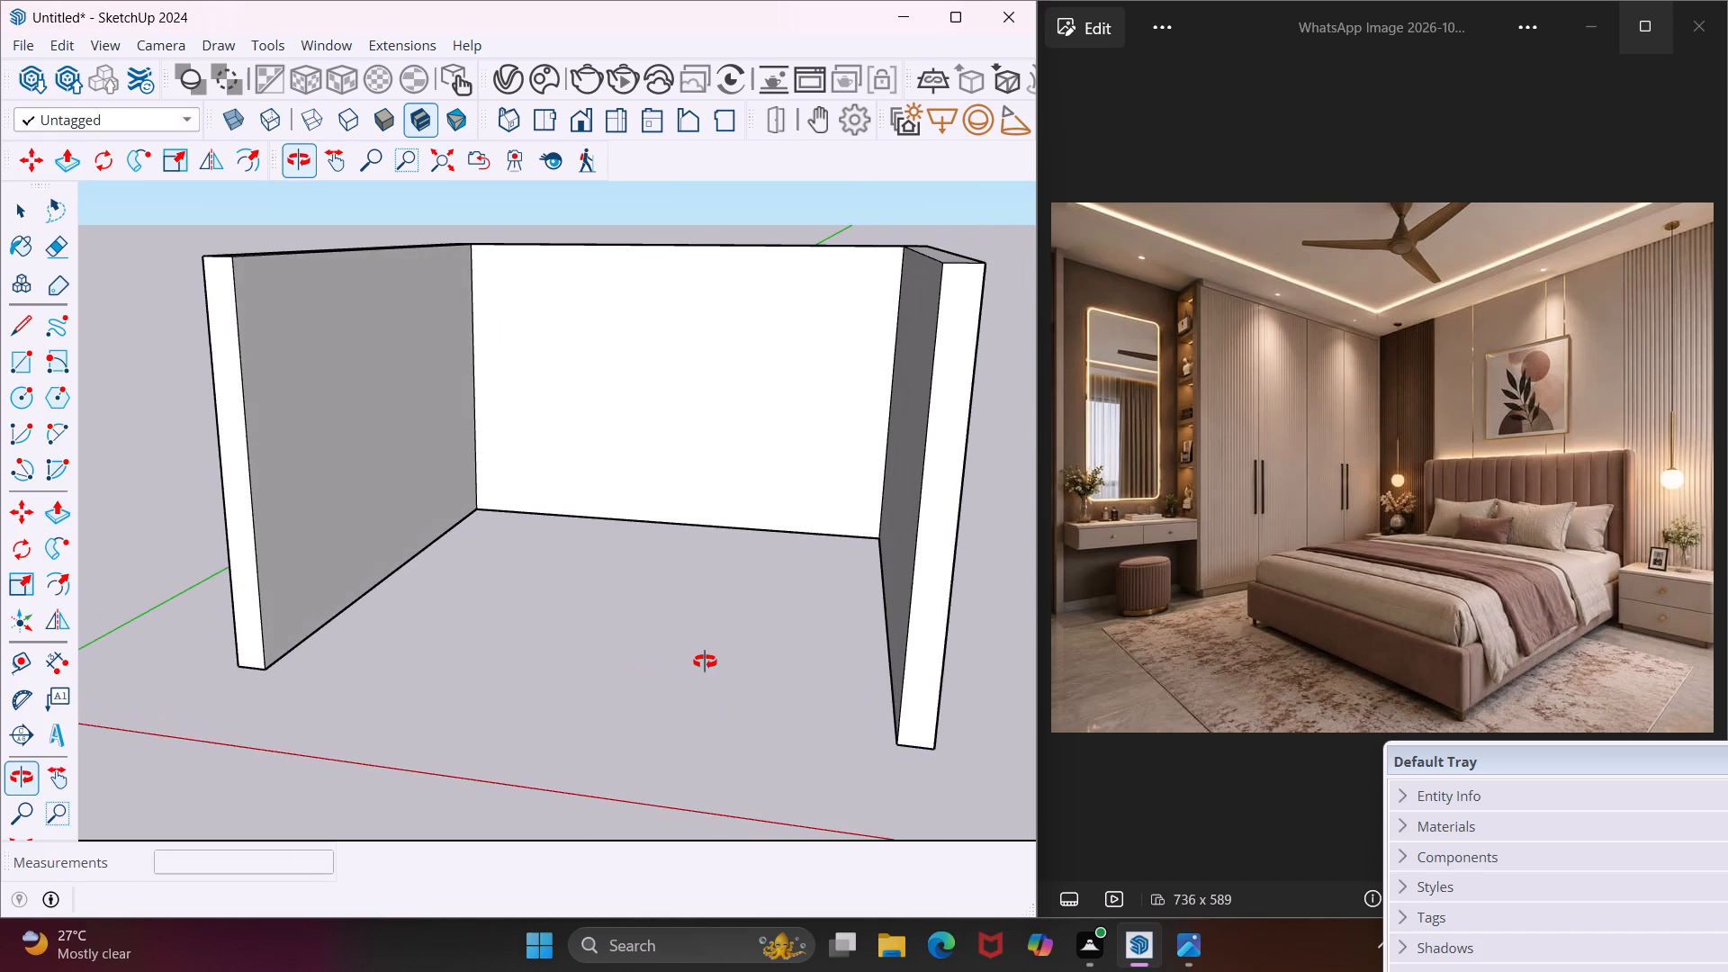
pyautogui.moveTo(705, 661); pyautogui.dragTo(742, 365, button='middle')
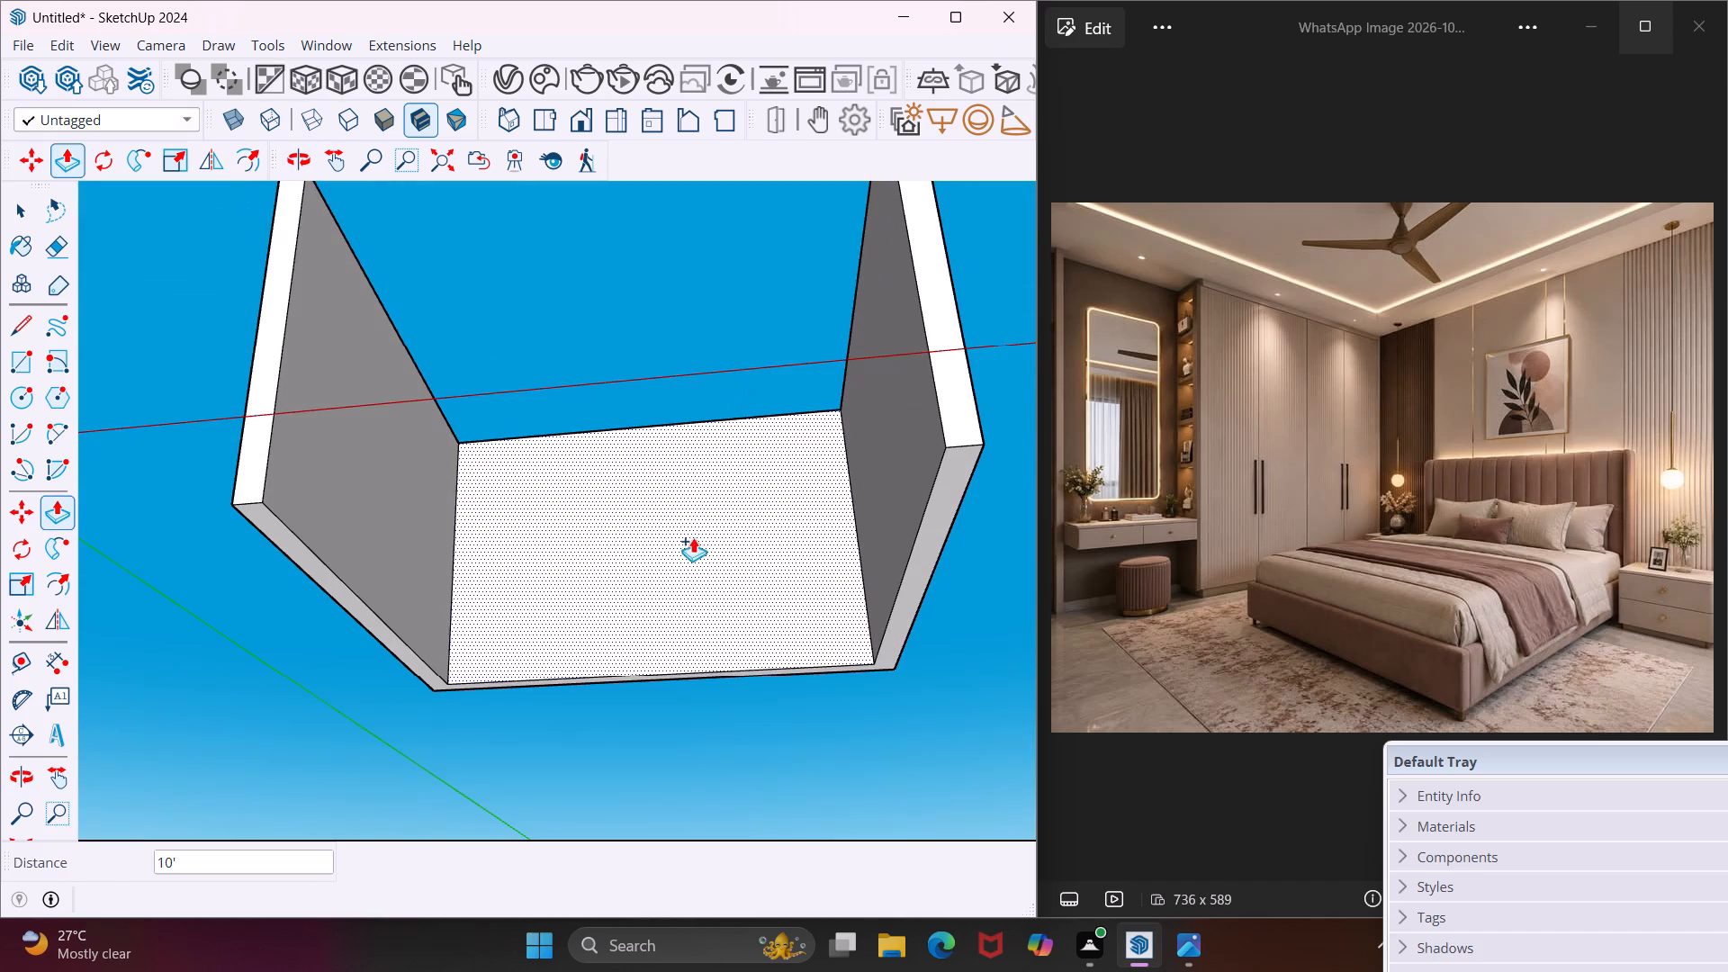
pyautogui.press('Escape')
pyautogui.press('space')
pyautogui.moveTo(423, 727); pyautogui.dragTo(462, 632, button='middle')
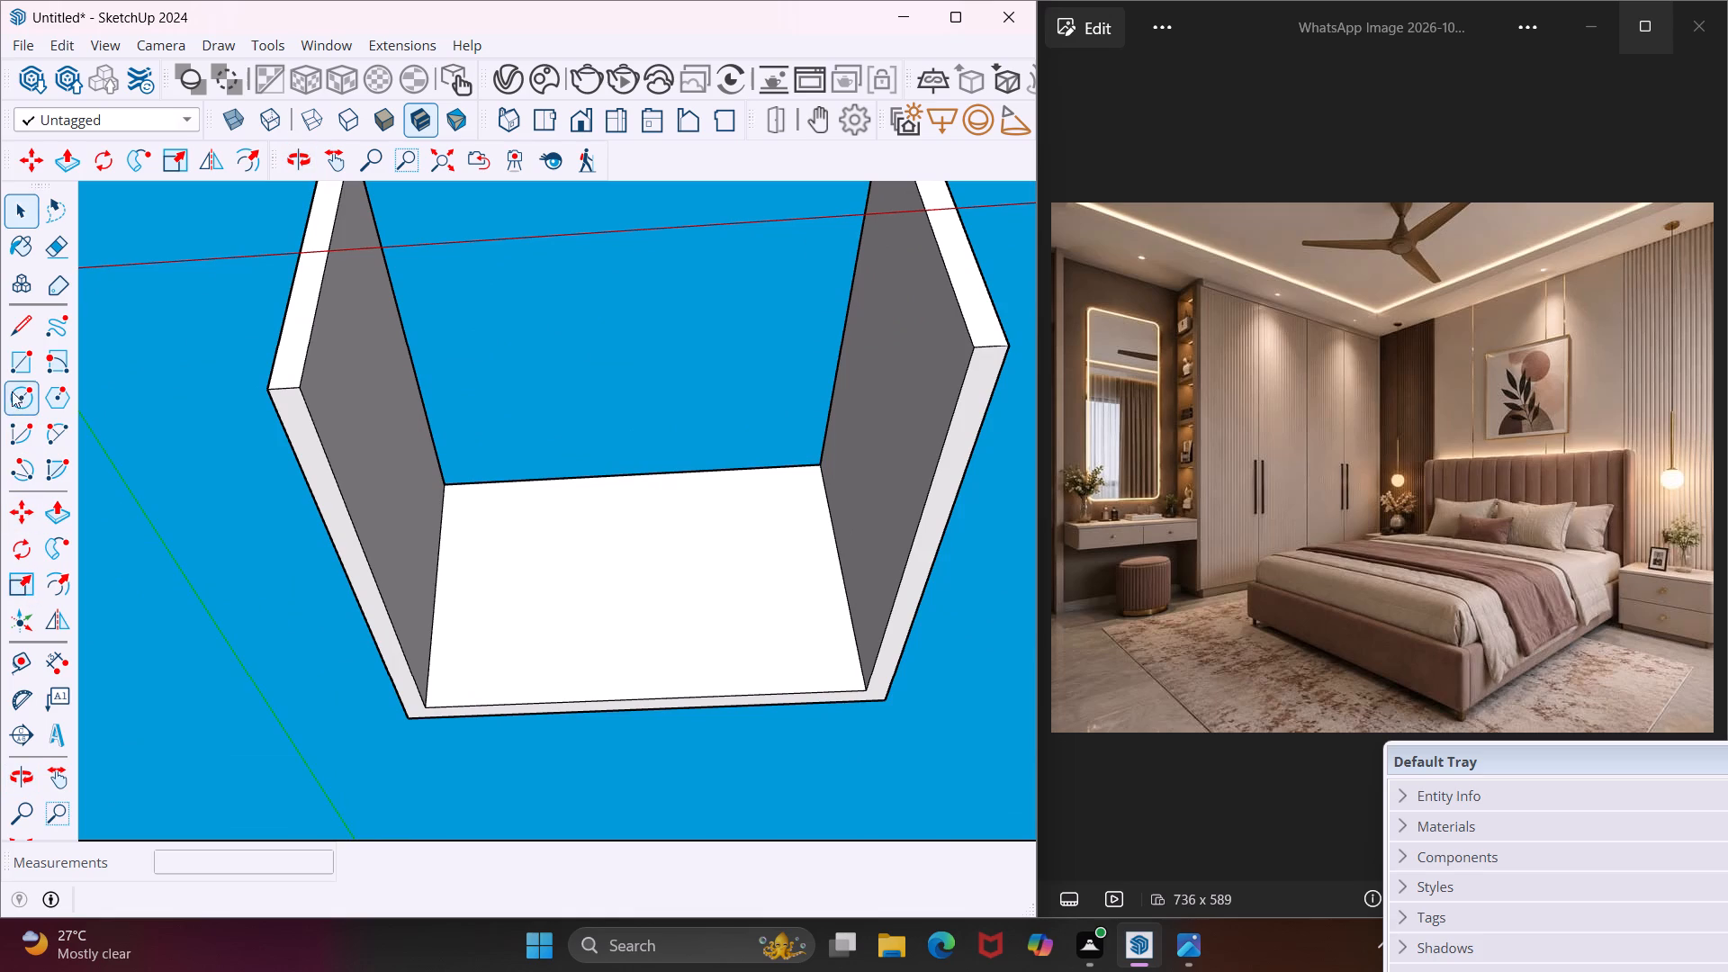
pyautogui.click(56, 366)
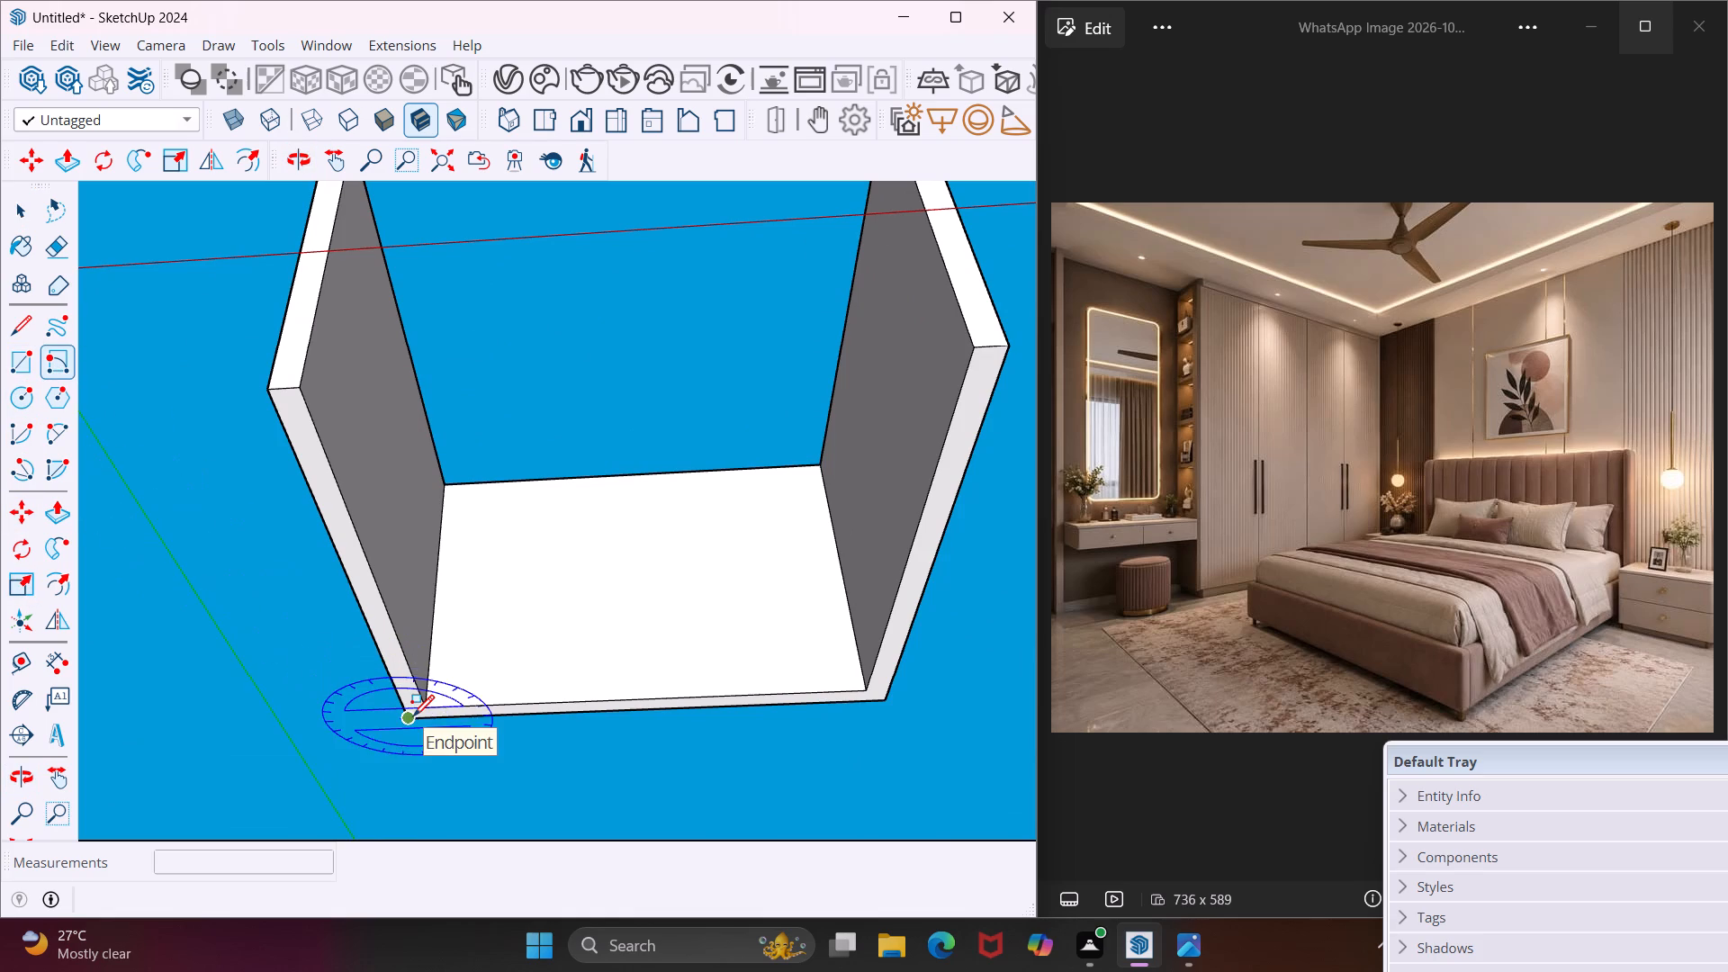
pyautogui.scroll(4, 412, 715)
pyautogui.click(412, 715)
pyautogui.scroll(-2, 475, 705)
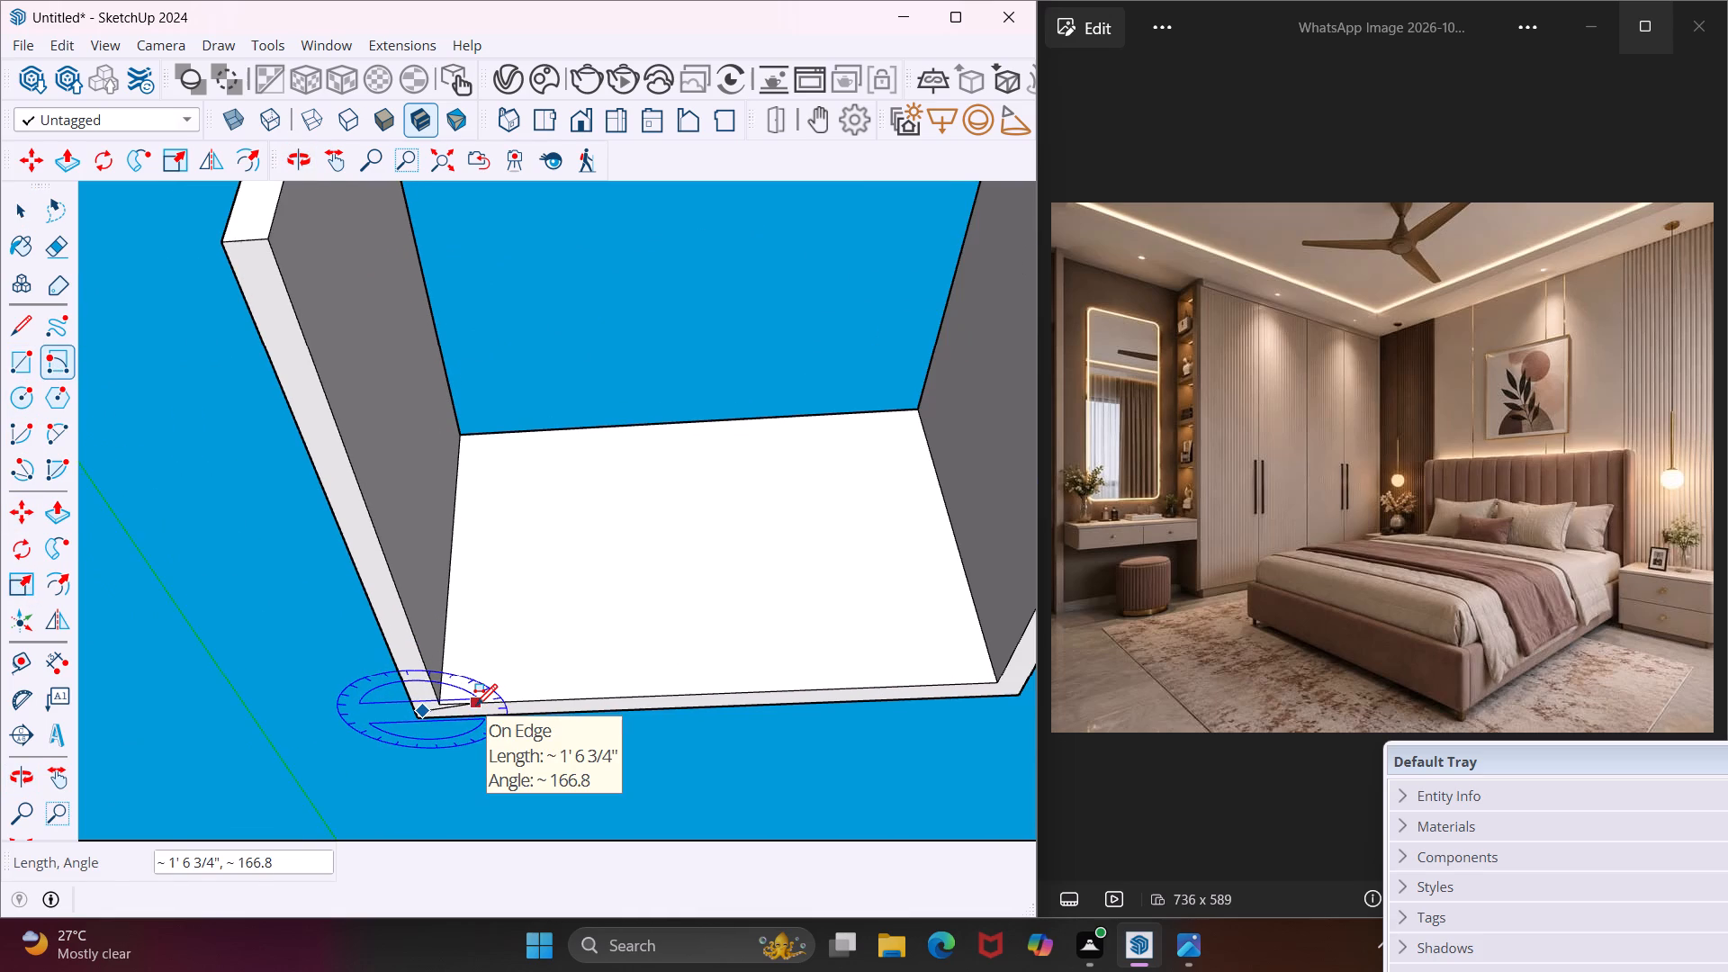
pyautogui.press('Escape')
# Draw a vertical rotated rectangle along the back wall's outer bottom edge, 16' 6" long and extending 6" downward.
pyautogui.scroll(4, 416, 728)
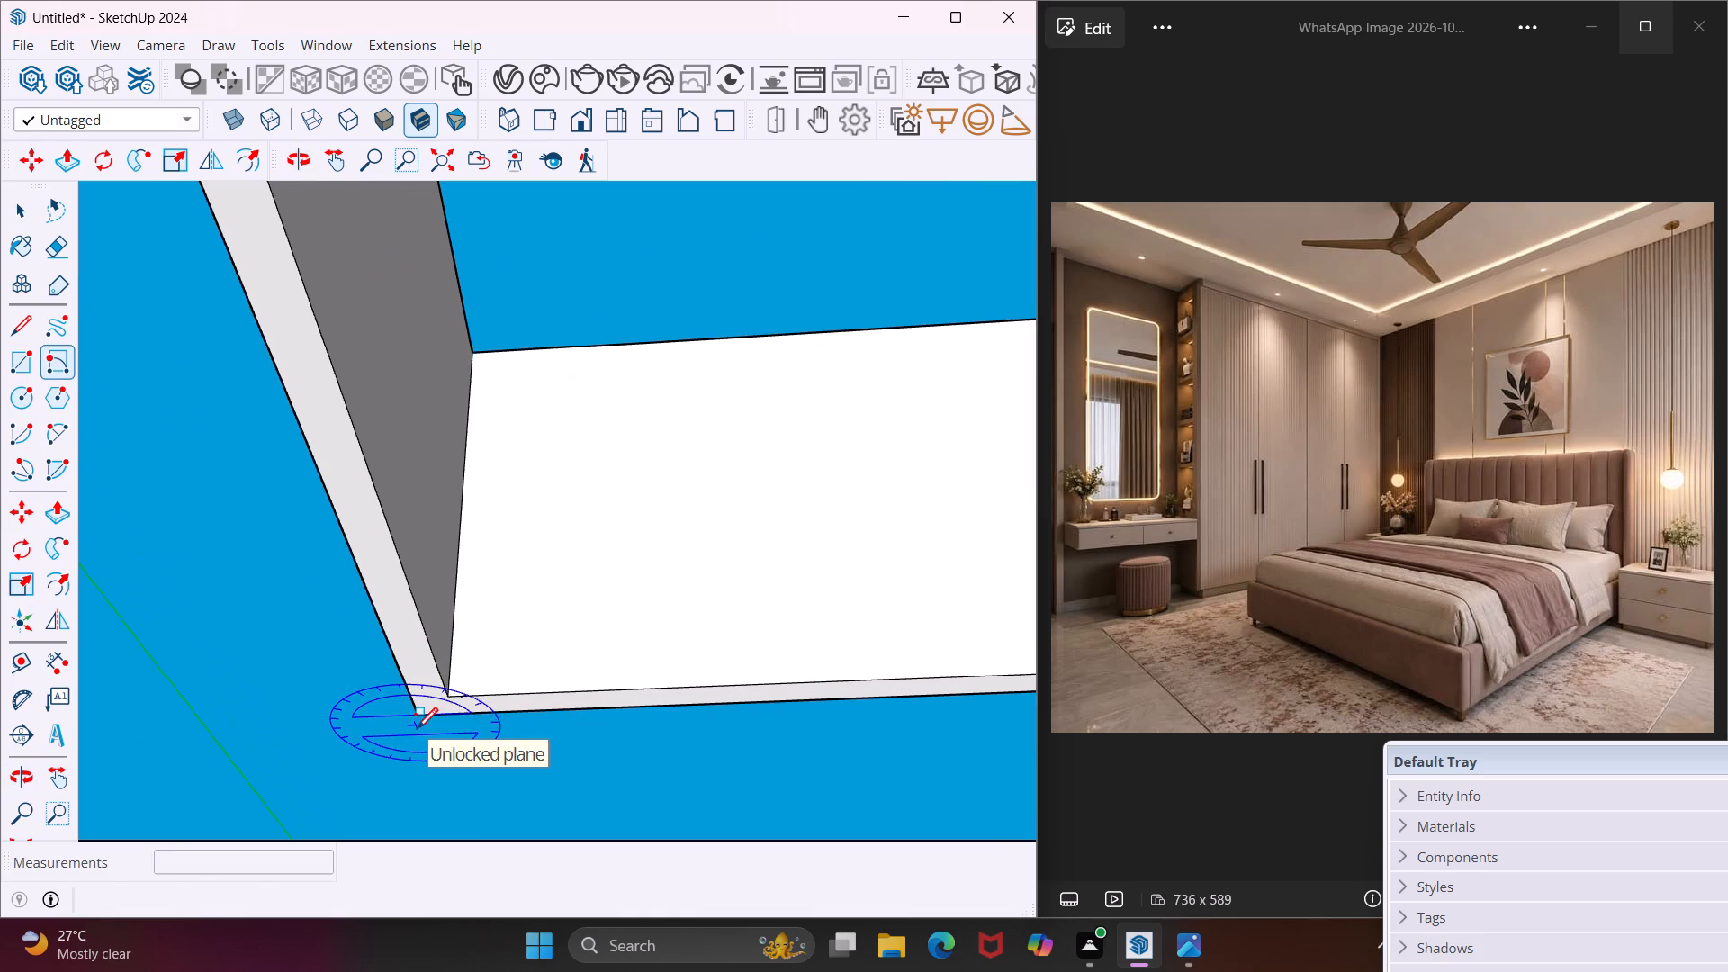
pyautogui.scroll(3, 416, 728)
pyautogui.click(413, 717)
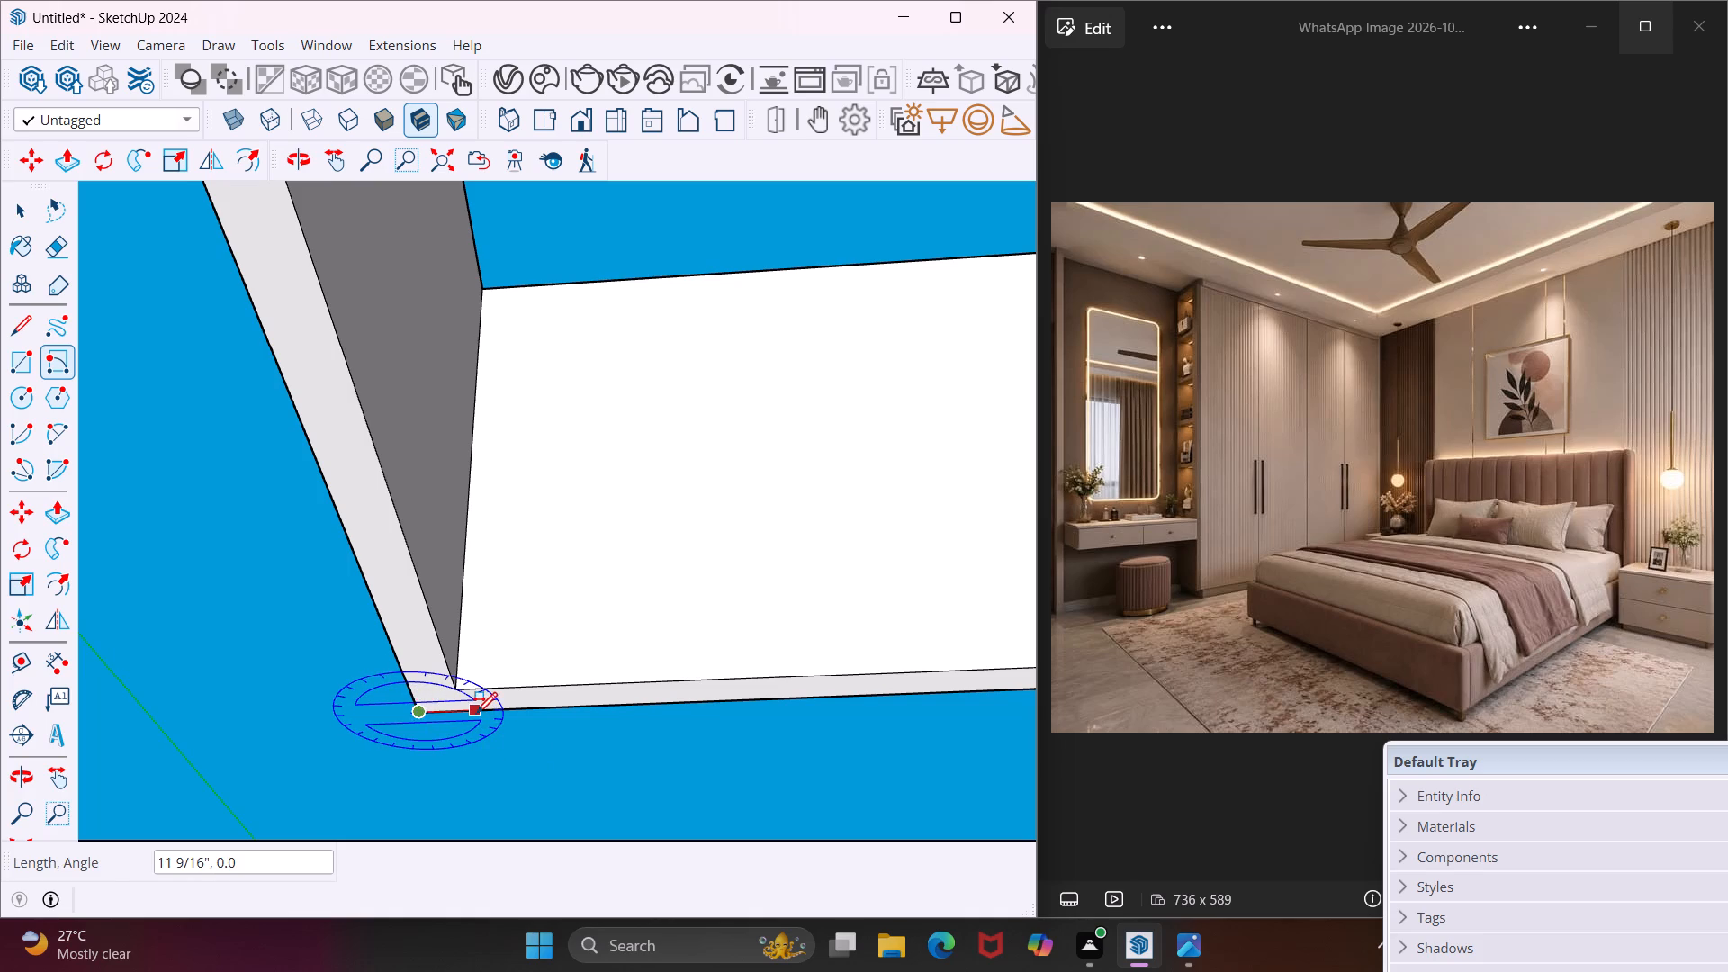
pyautogui.scroll(-10, 475, 713)
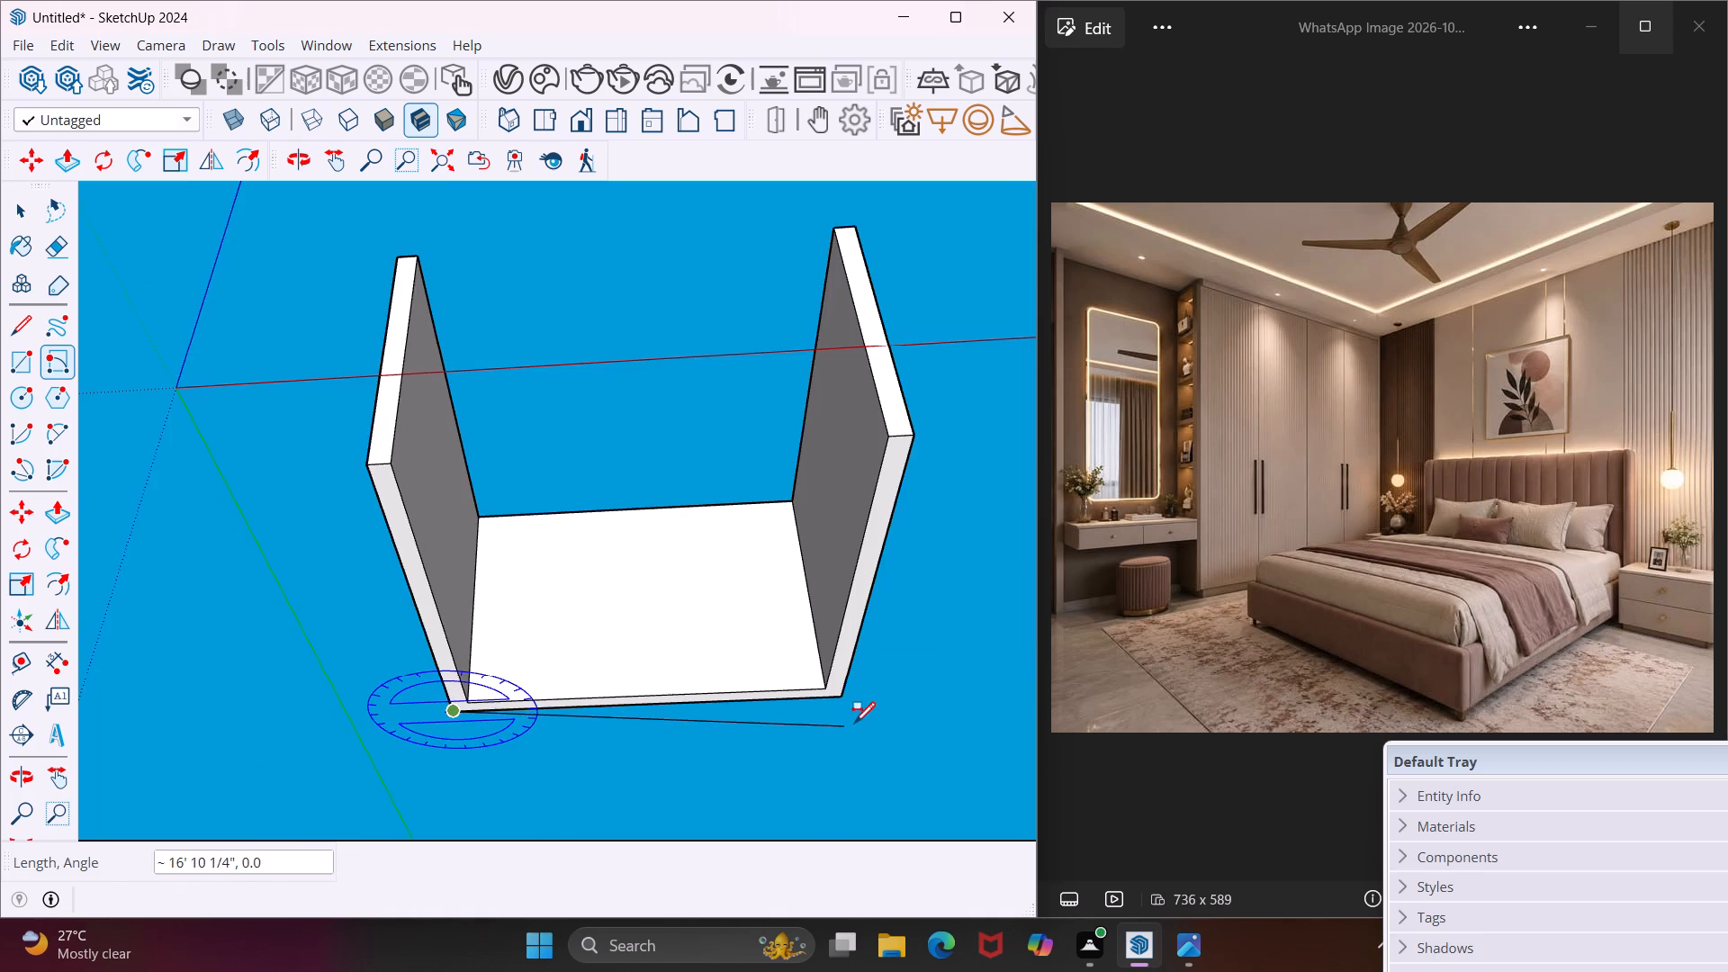
pyautogui.moveTo(846, 703); pyautogui.dragTo(56, 841, button='middle')
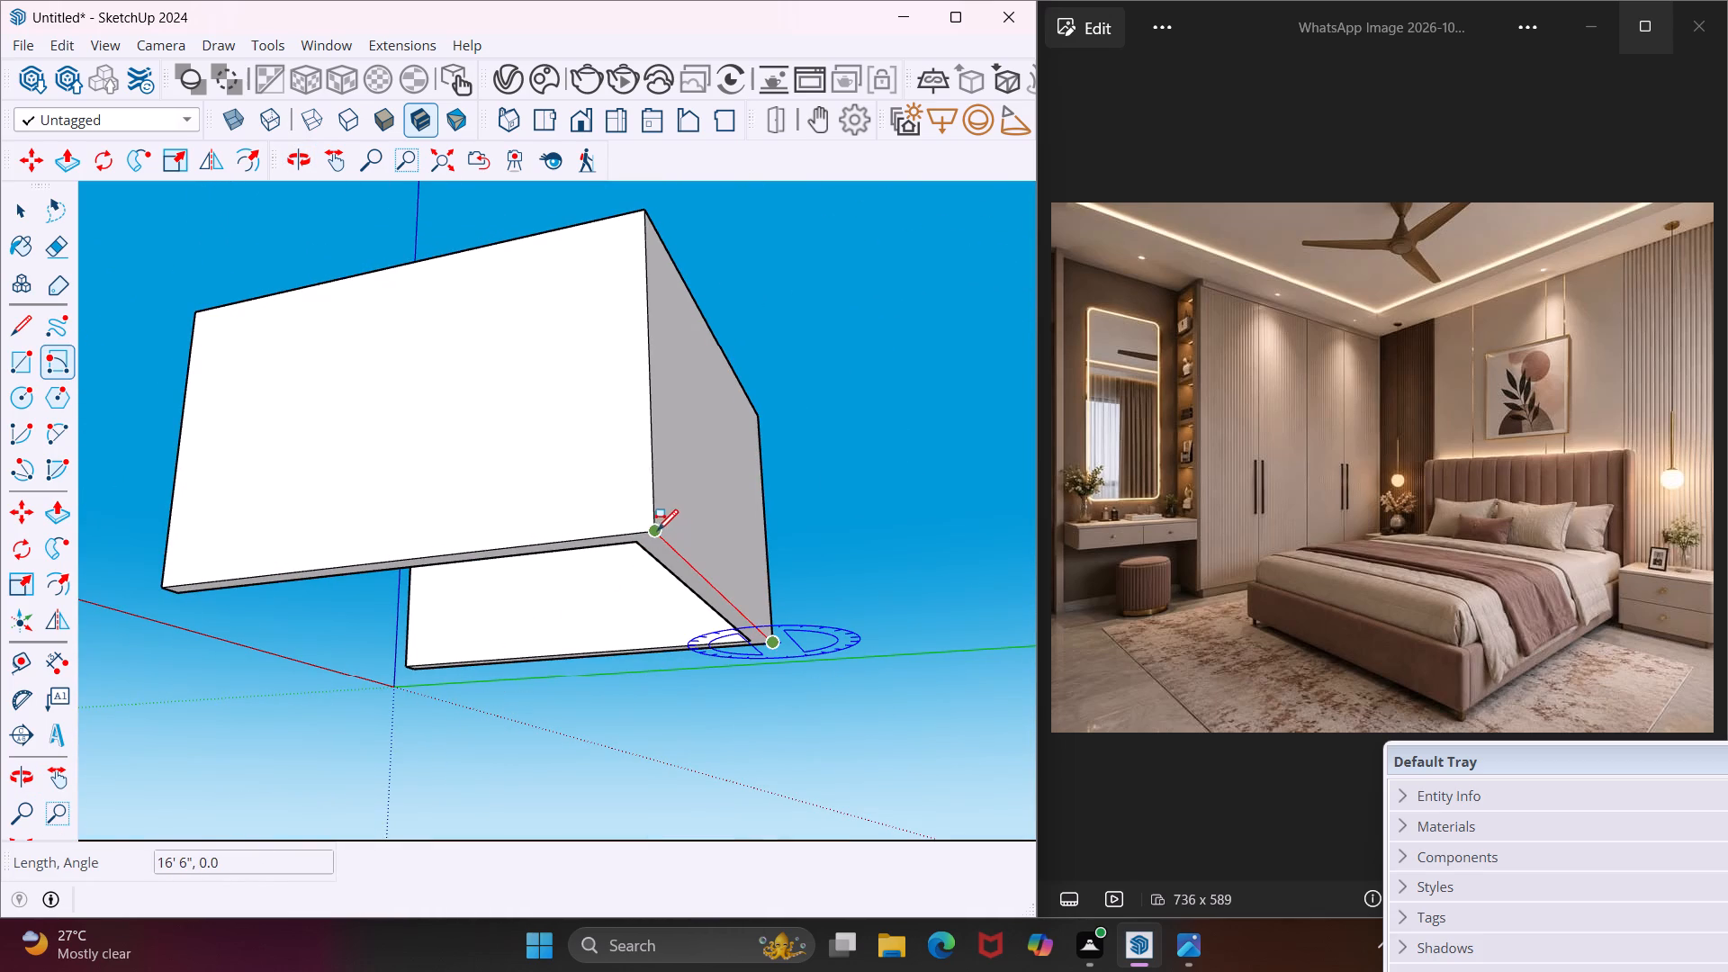
pyautogui.click(651, 528)
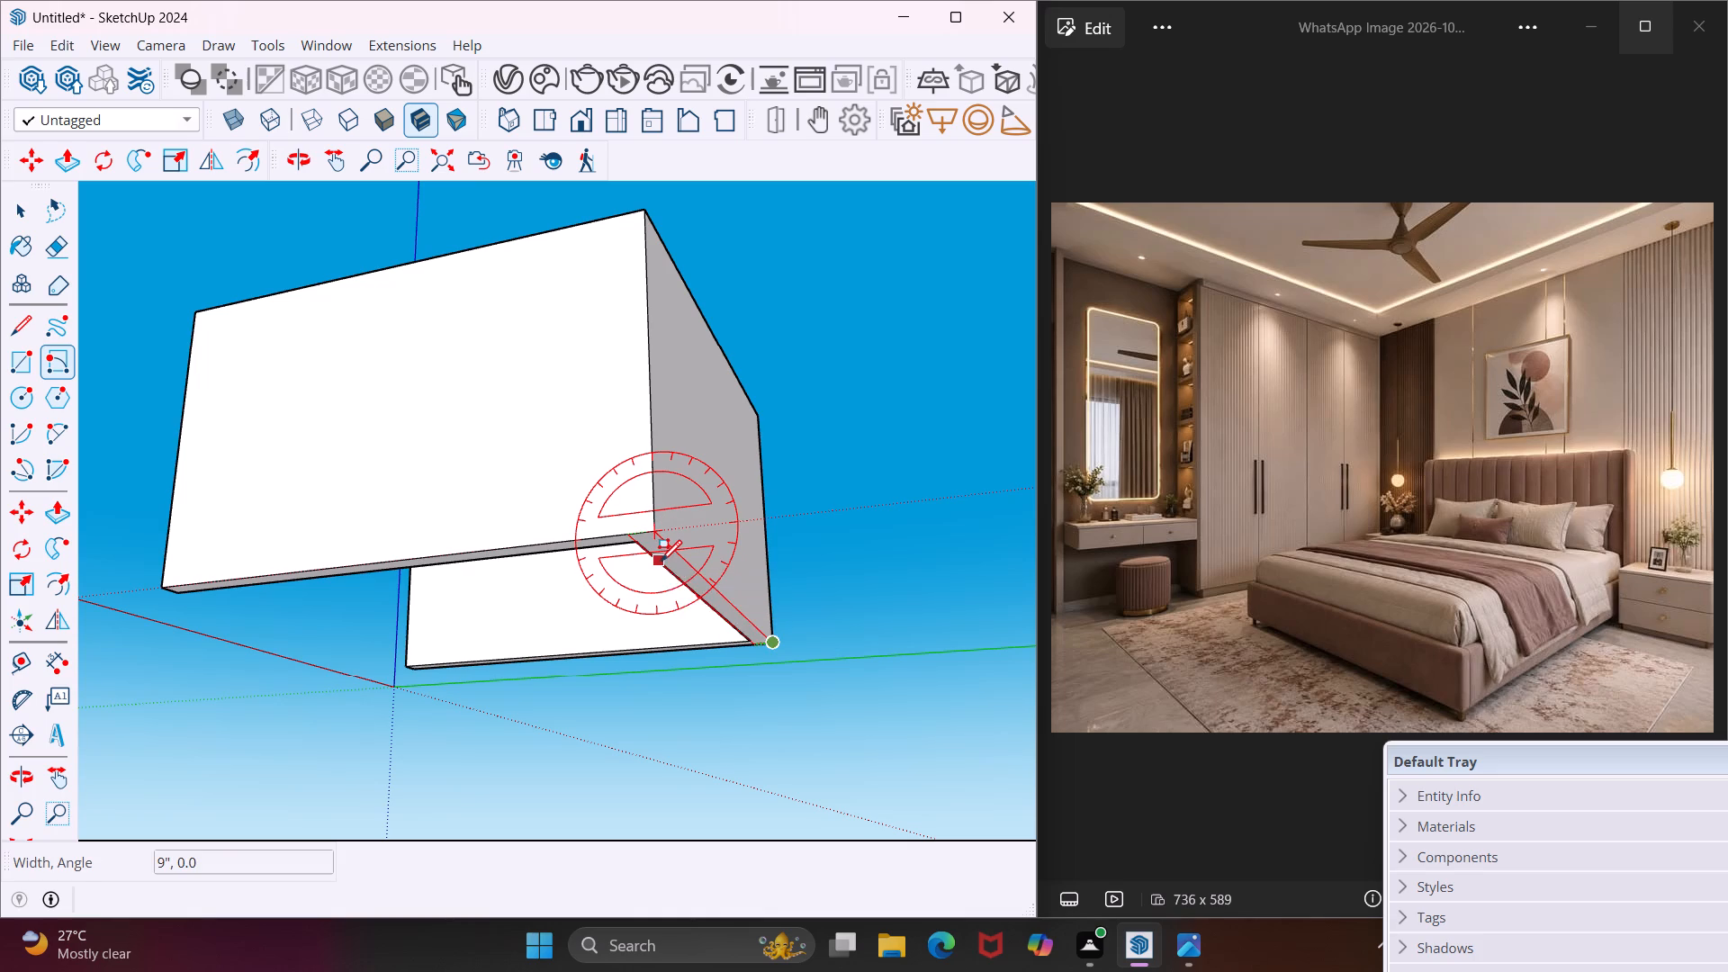
pyautogui.moveTo(671, 582); pyautogui.dragTo(728, 686, button='middle')
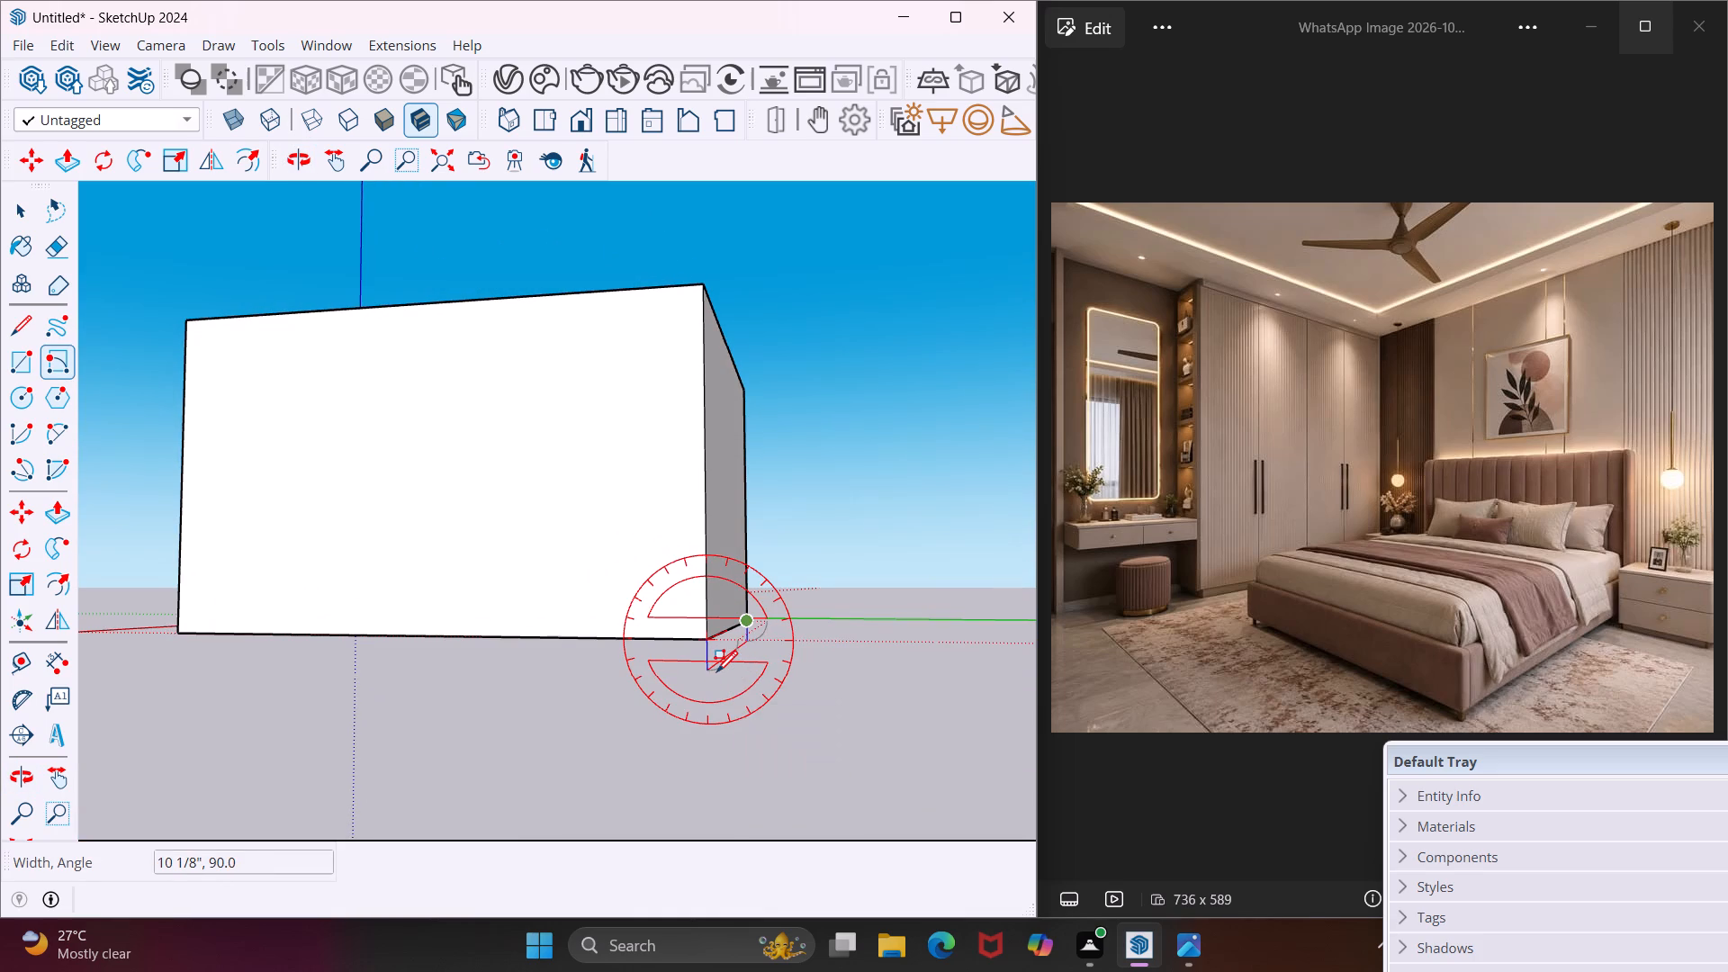
pyautogui.write('6"')
pyautogui.press('Return')
pyautogui.press('Escape')
pyautogui.press('space')
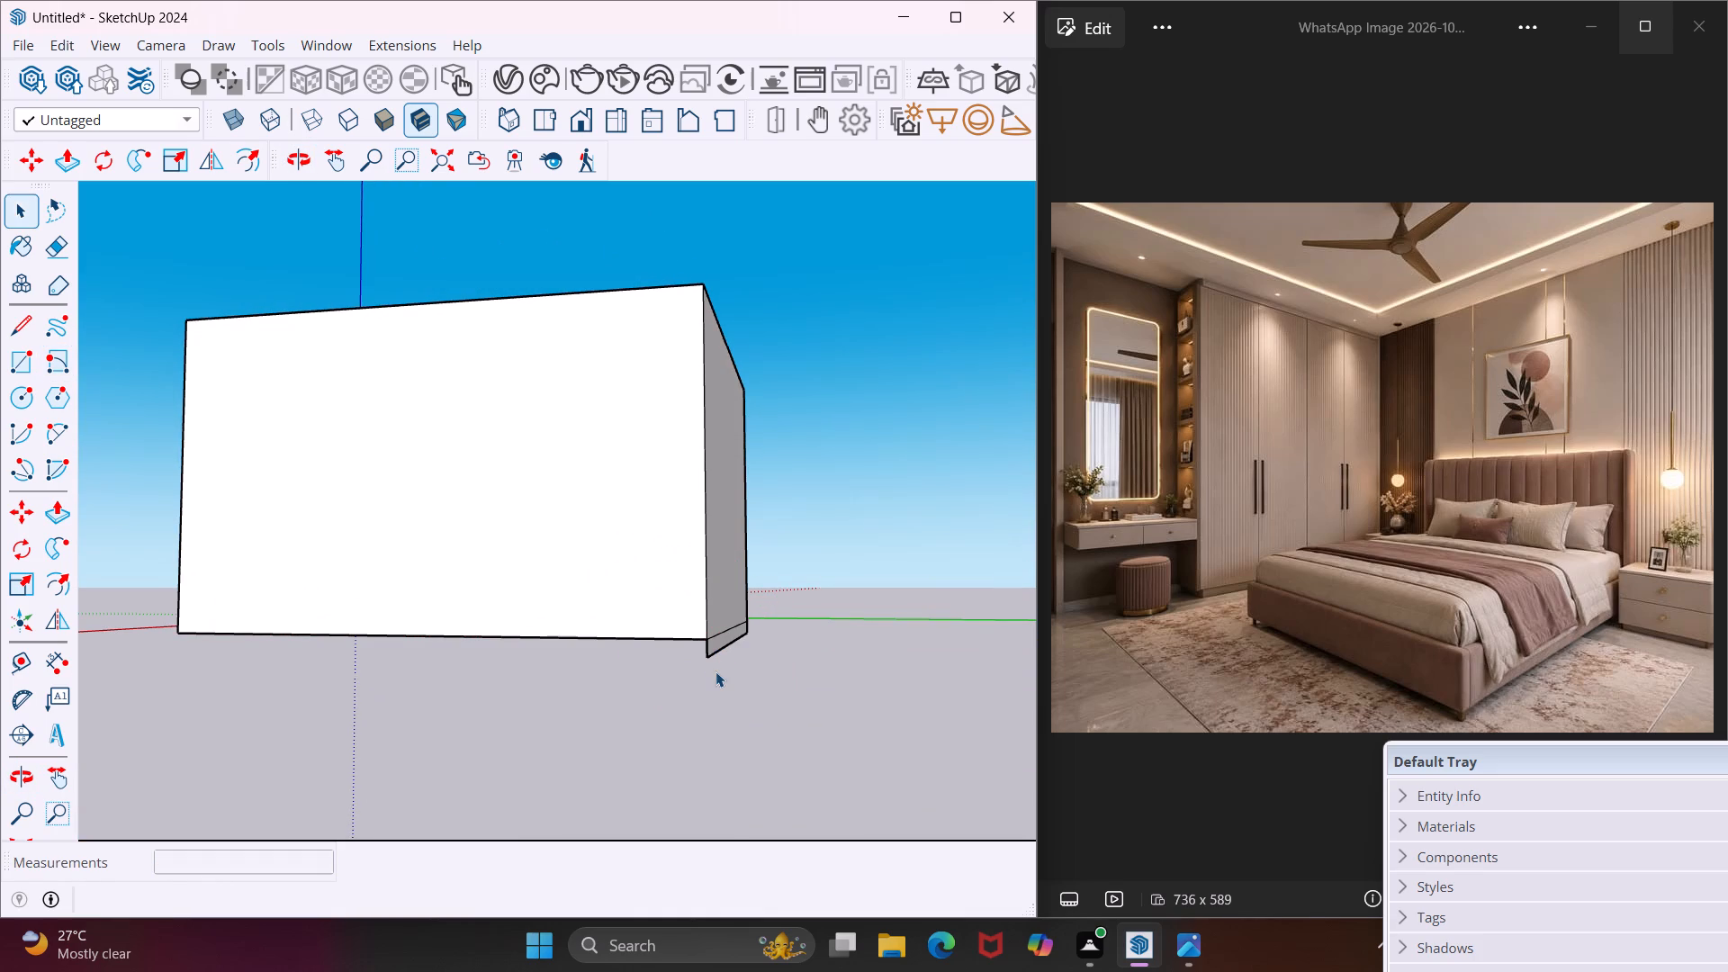
# Push/Pull the 6" strip below the back wall 16' 6" across to the room's open side to form the floor slab.
pyautogui.moveTo(715, 671); pyautogui.dragTo(959, 671, button='middle')
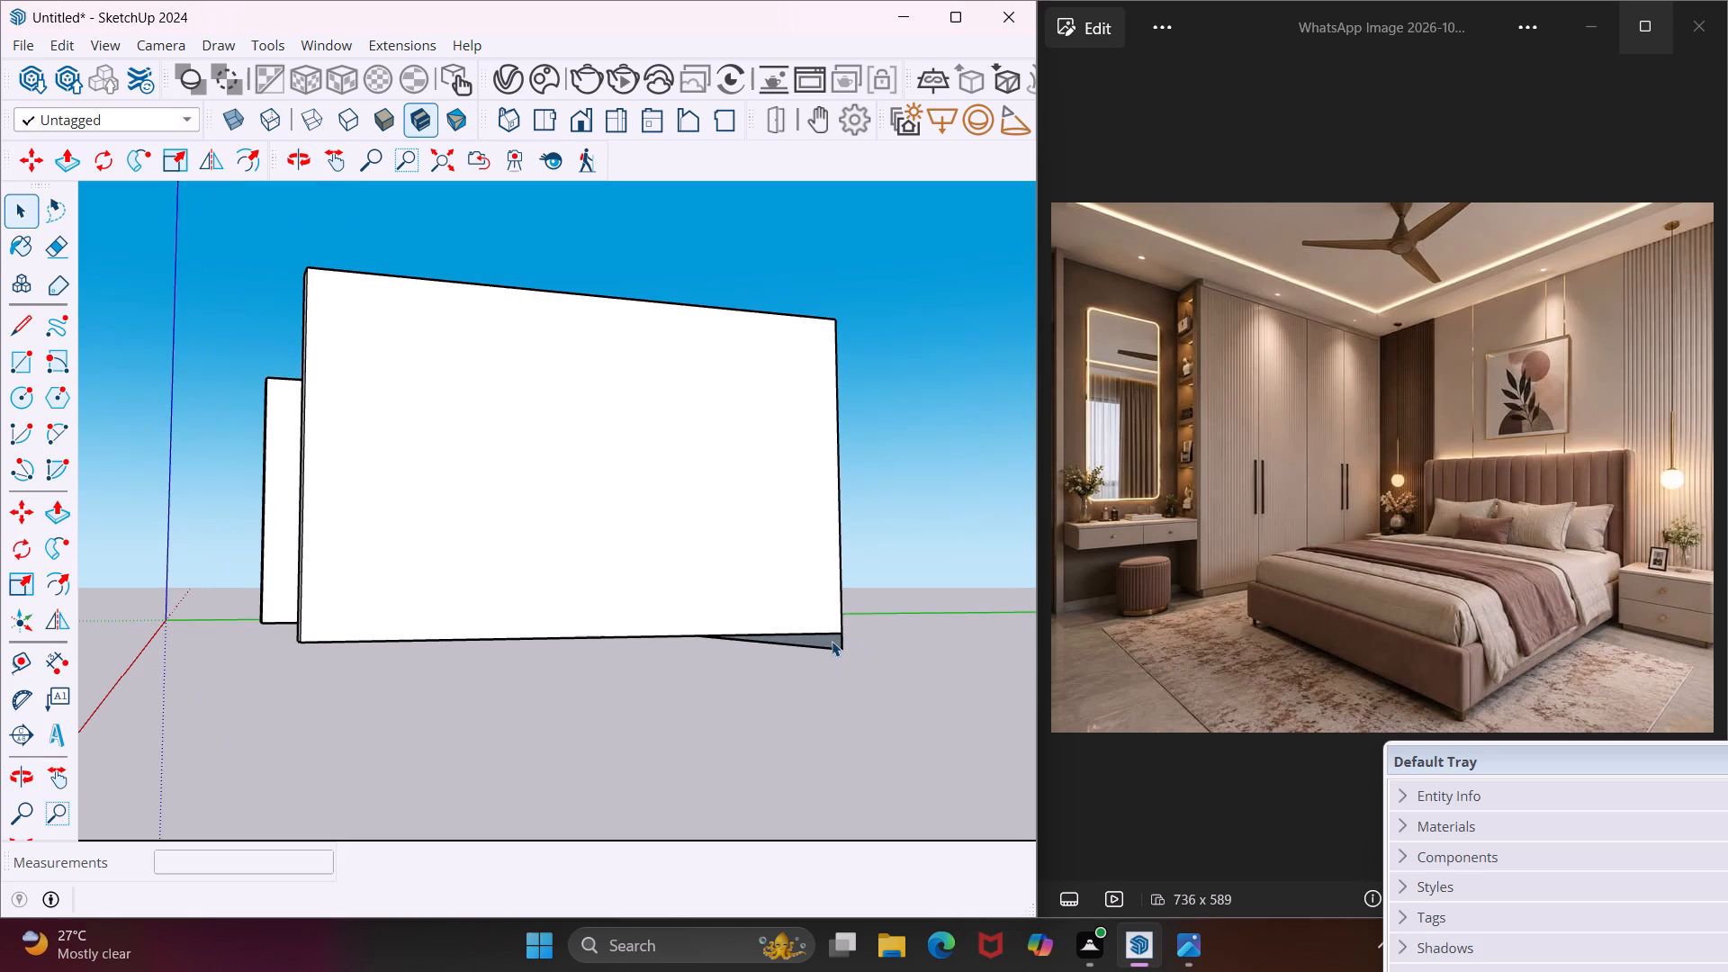
pyautogui.scroll(9, 832, 641)
pyautogui.click(827, 642)
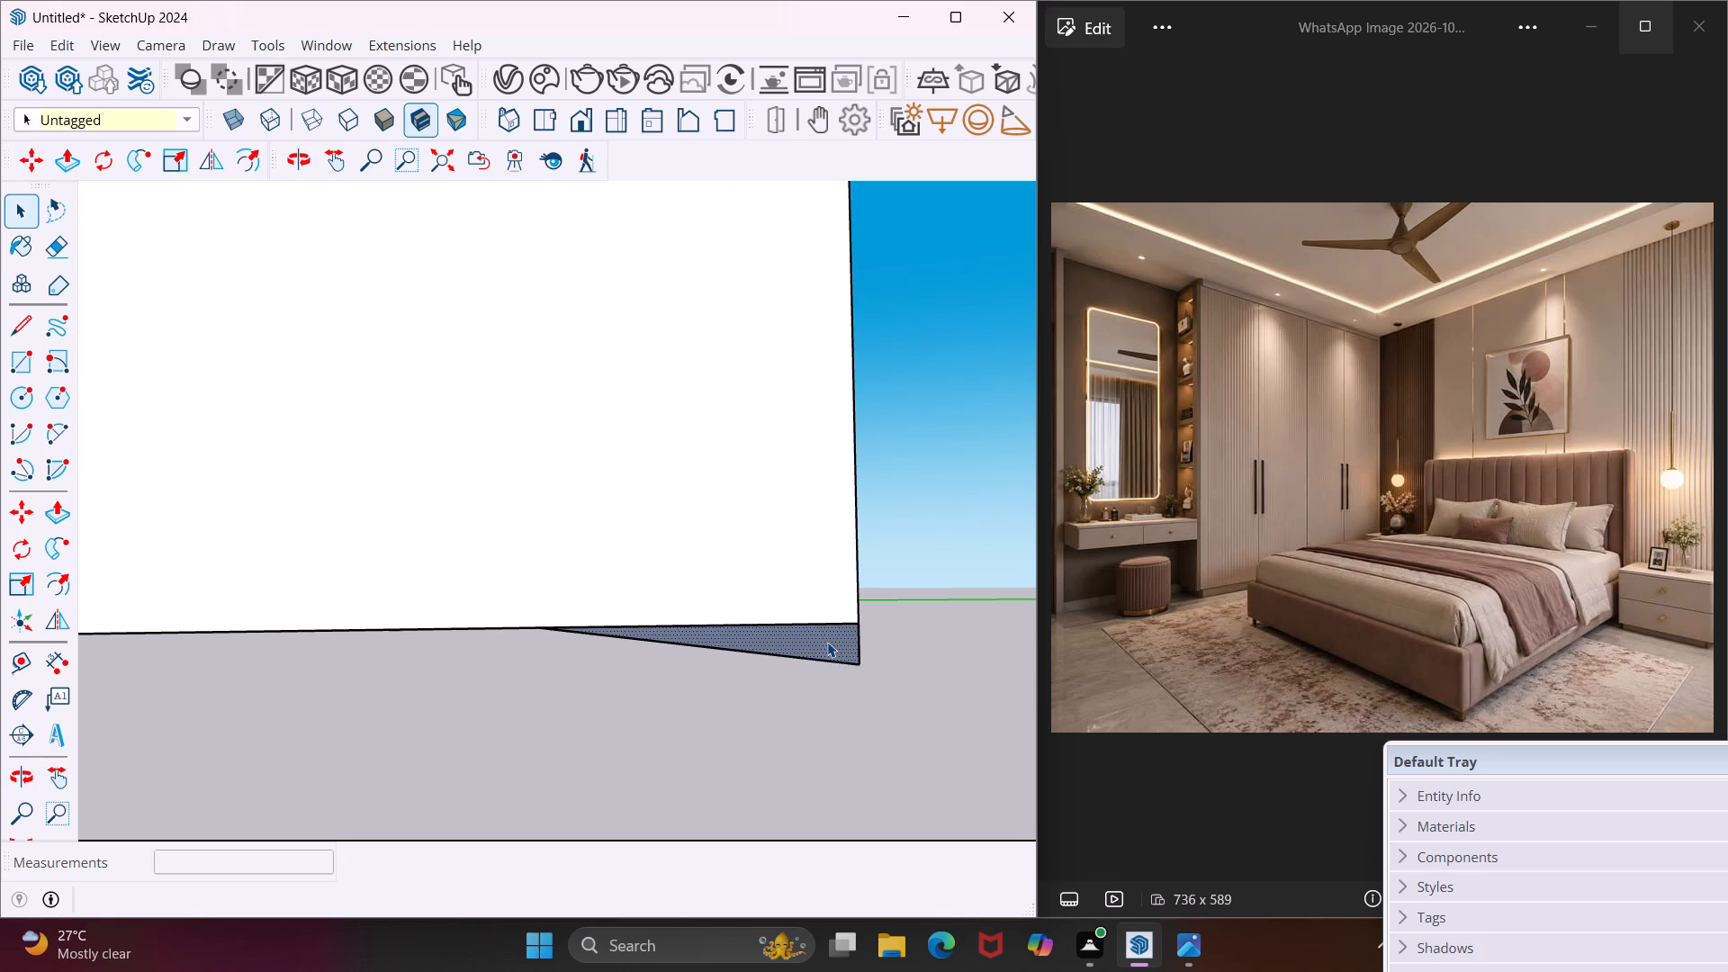
pyautogui.press('p')
pyautogui.click(827, 642)
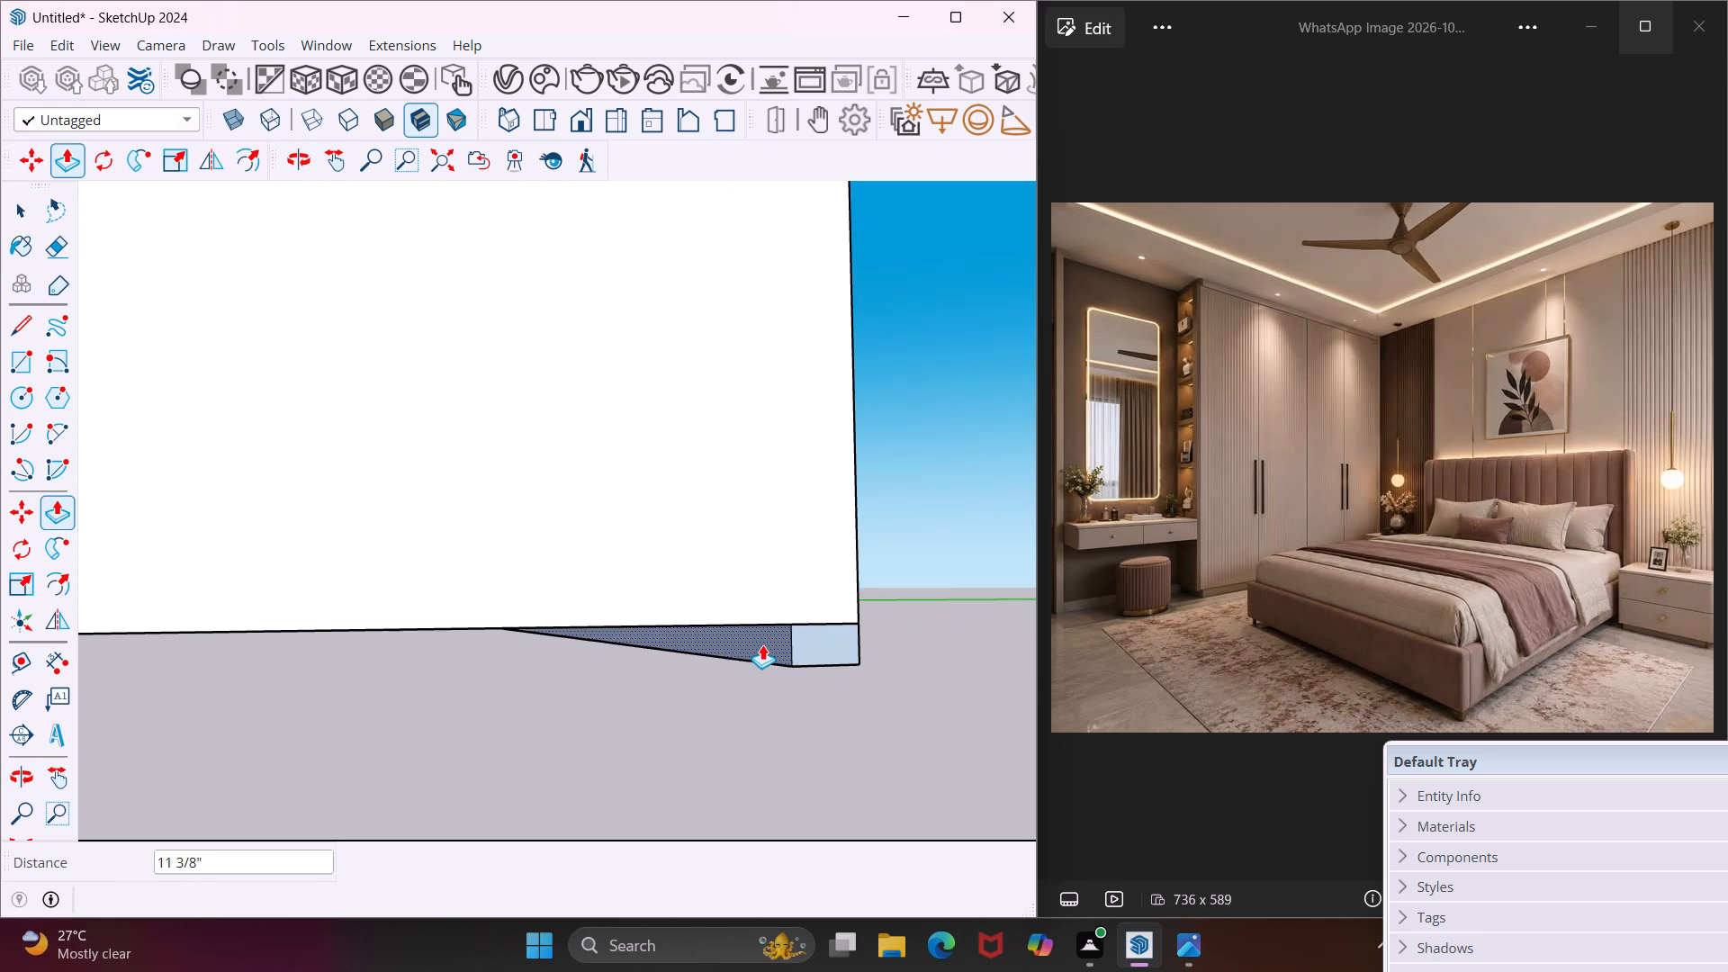
pyautogui.scroll(-13, 762, 644)
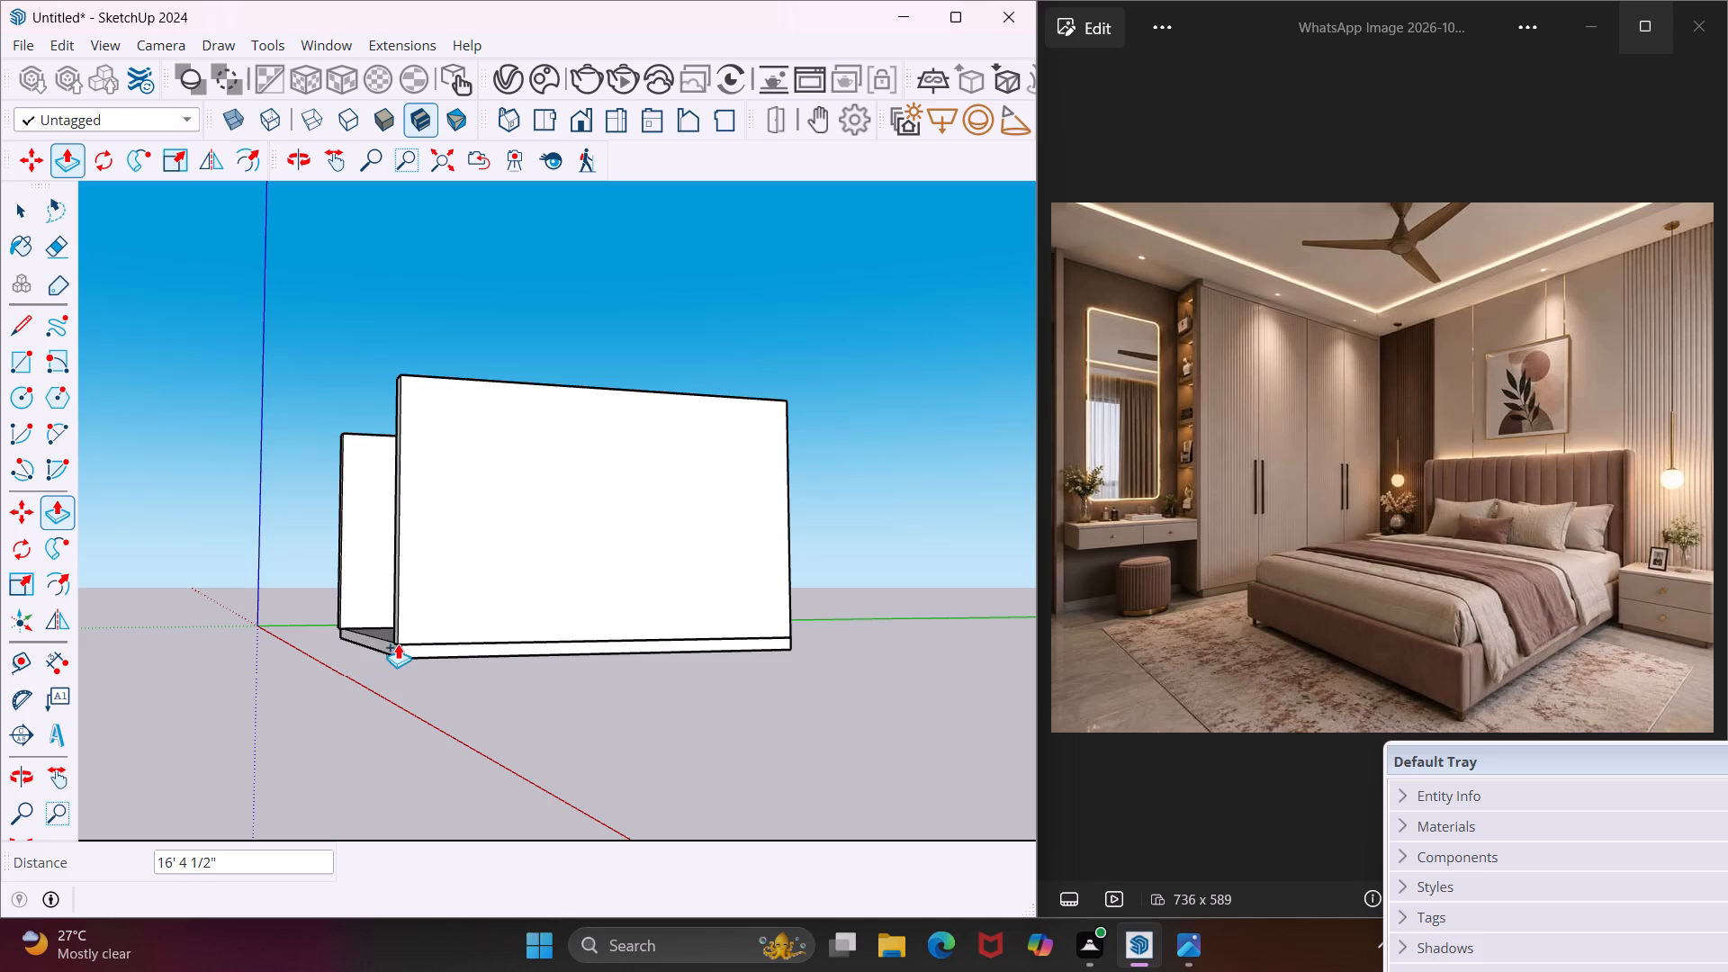
pyautogui.scroll(9, 398, 634)
pyautogui.click(397, 634)
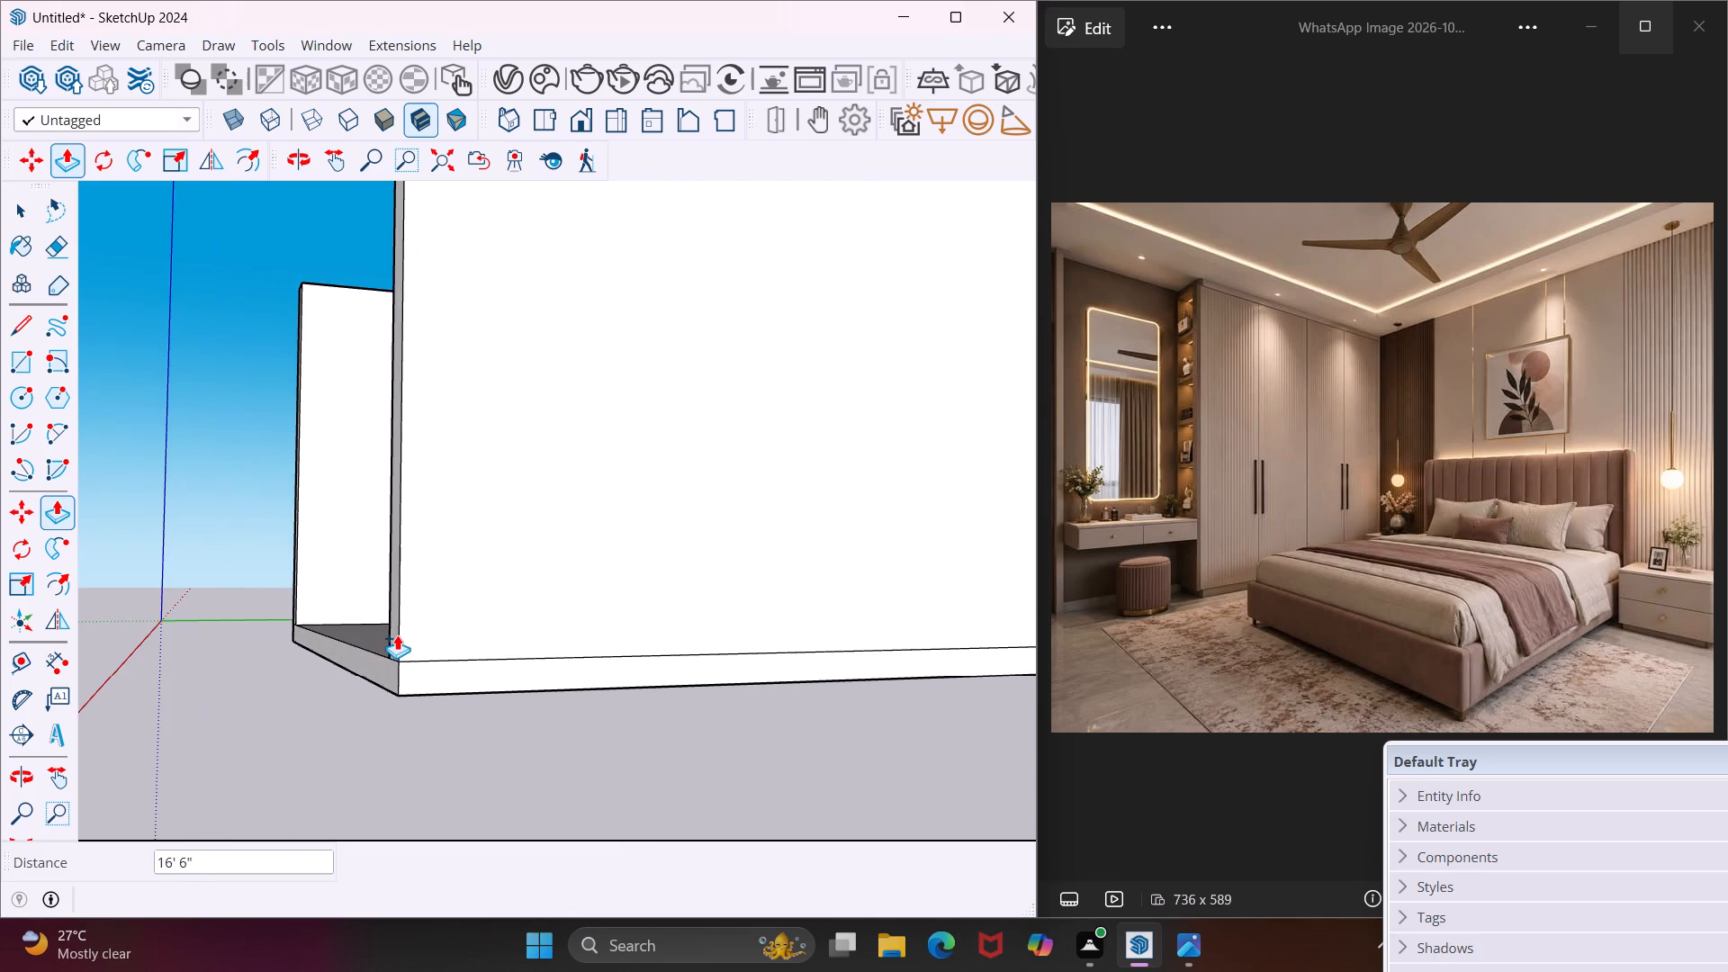
pyautogui.moveTo(397, 634); pyautogui.dragTo(809, 688, button='middle')
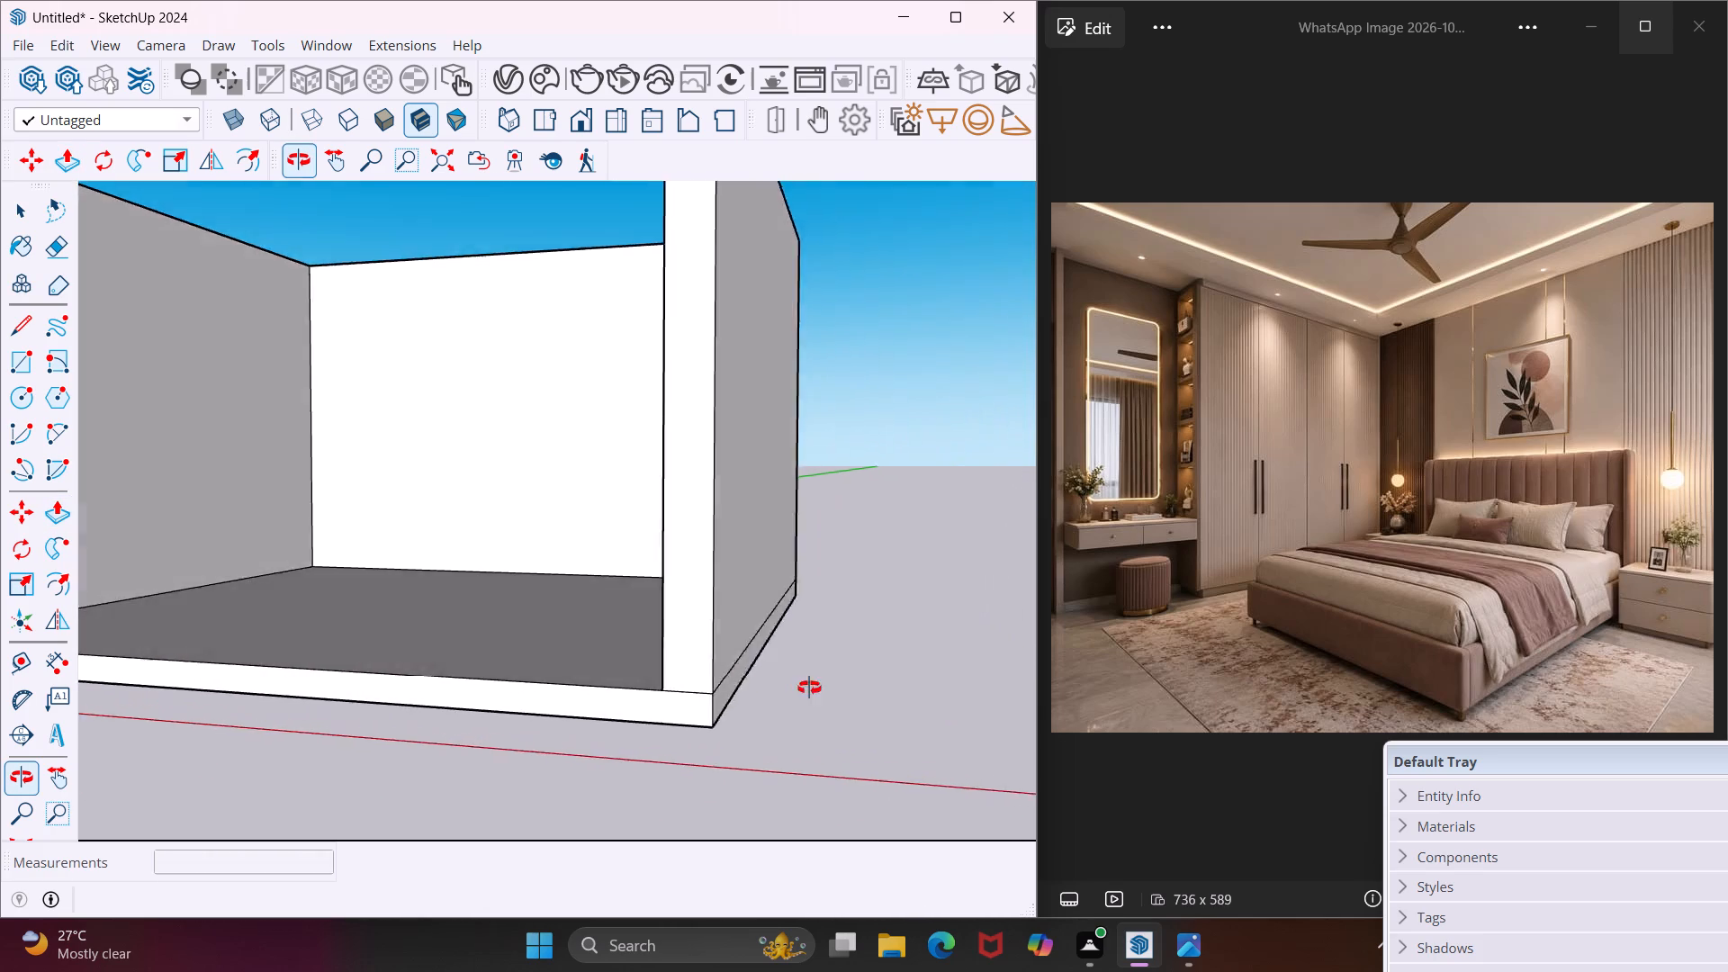
pyautogui.moveTo(809, 688); pyautogui.dragTo(890, 706, button='middle')
pyautogui.scroll(-8, 876, 676)
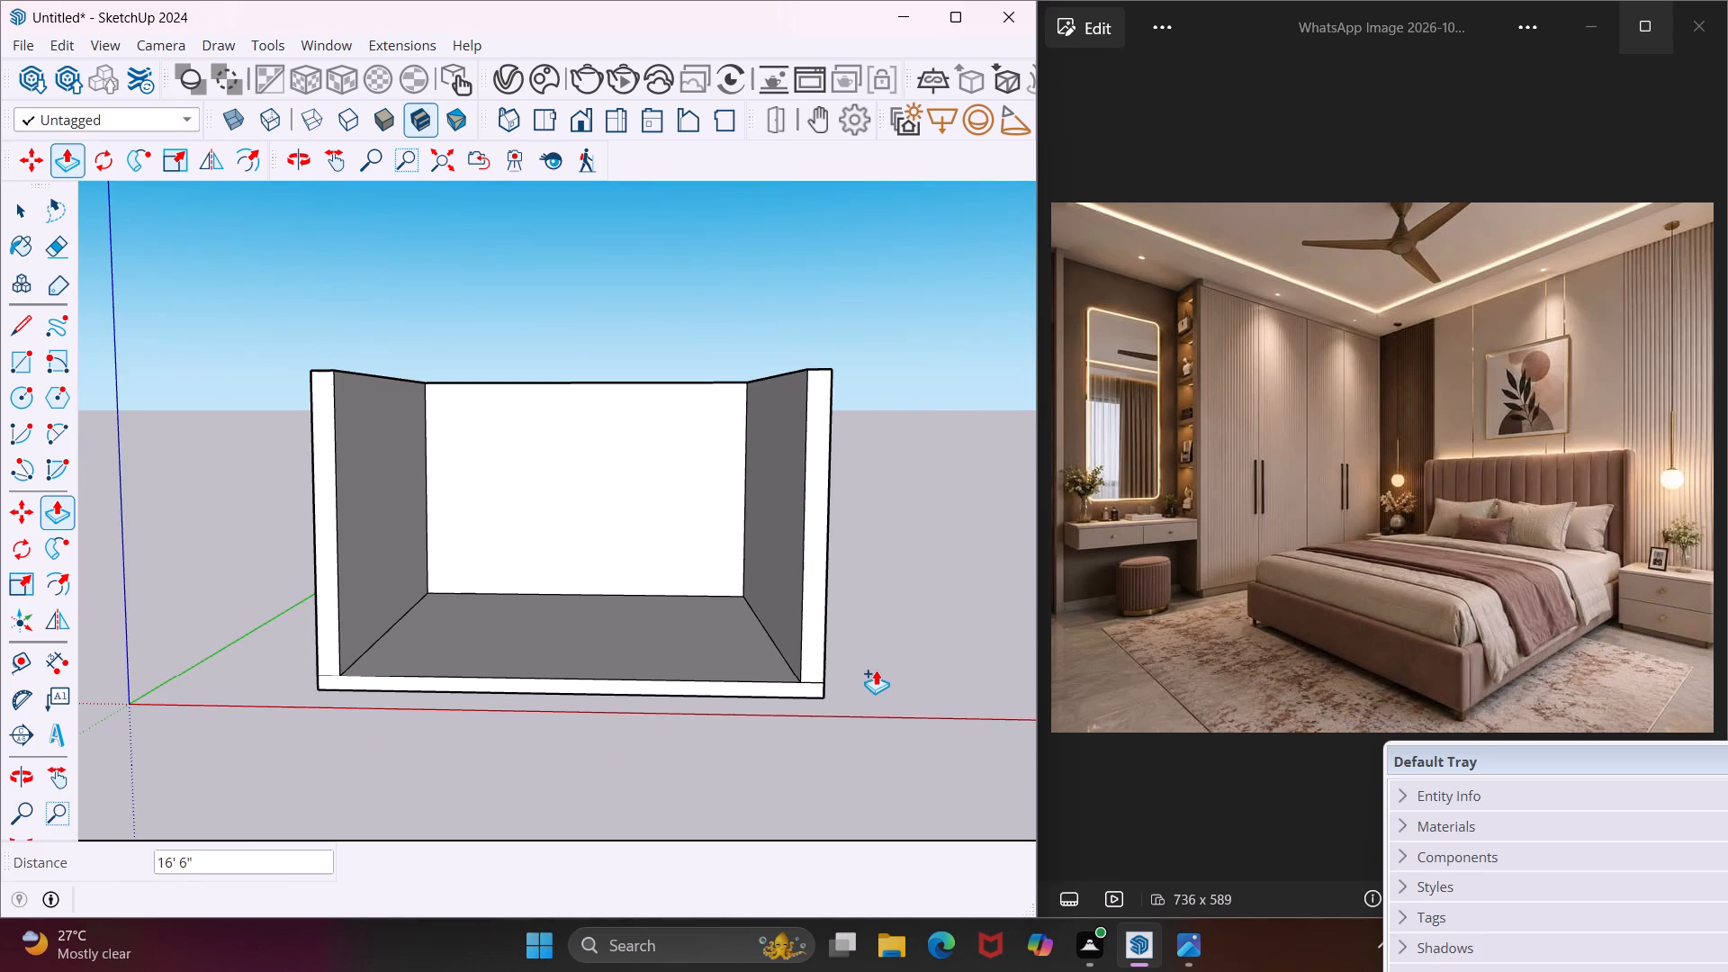
pyautogui.press('Escape')
pyautogui.press('space')
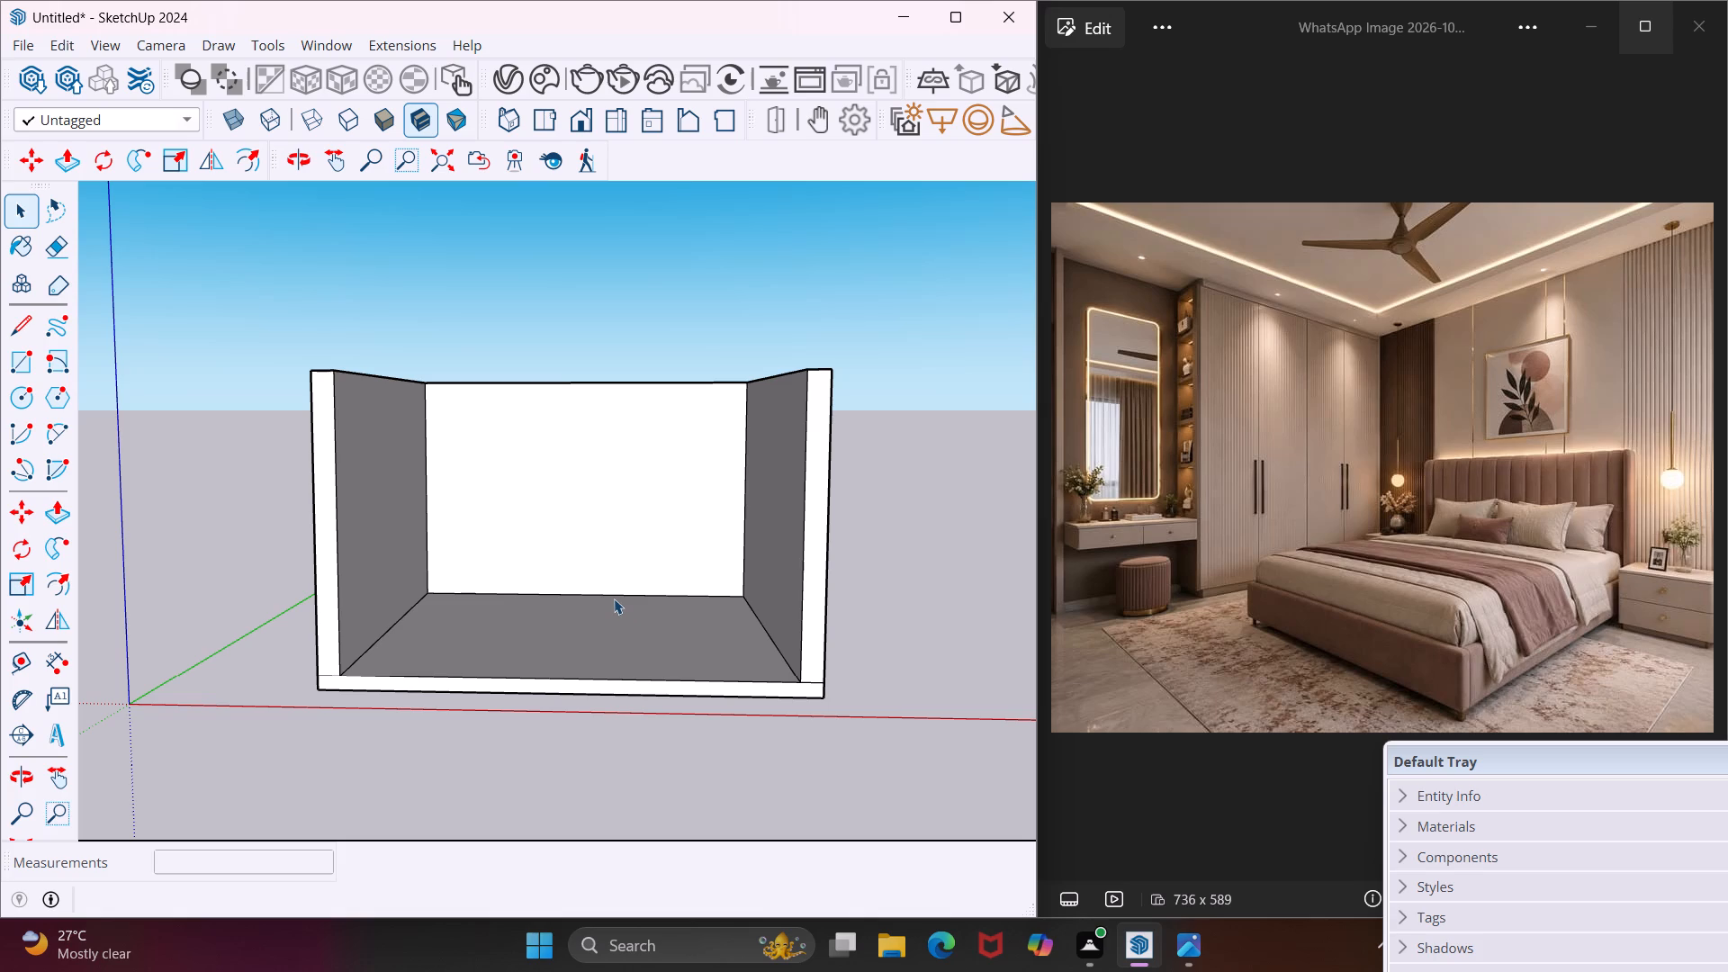
# Draw a full-height rectangle about 3 7/16" wide by 10' high on the back wall's inner face, at its right corner.
pyautogui.moveTo(614, 598); pyautogui.dragTo(701, 585, button='middle')
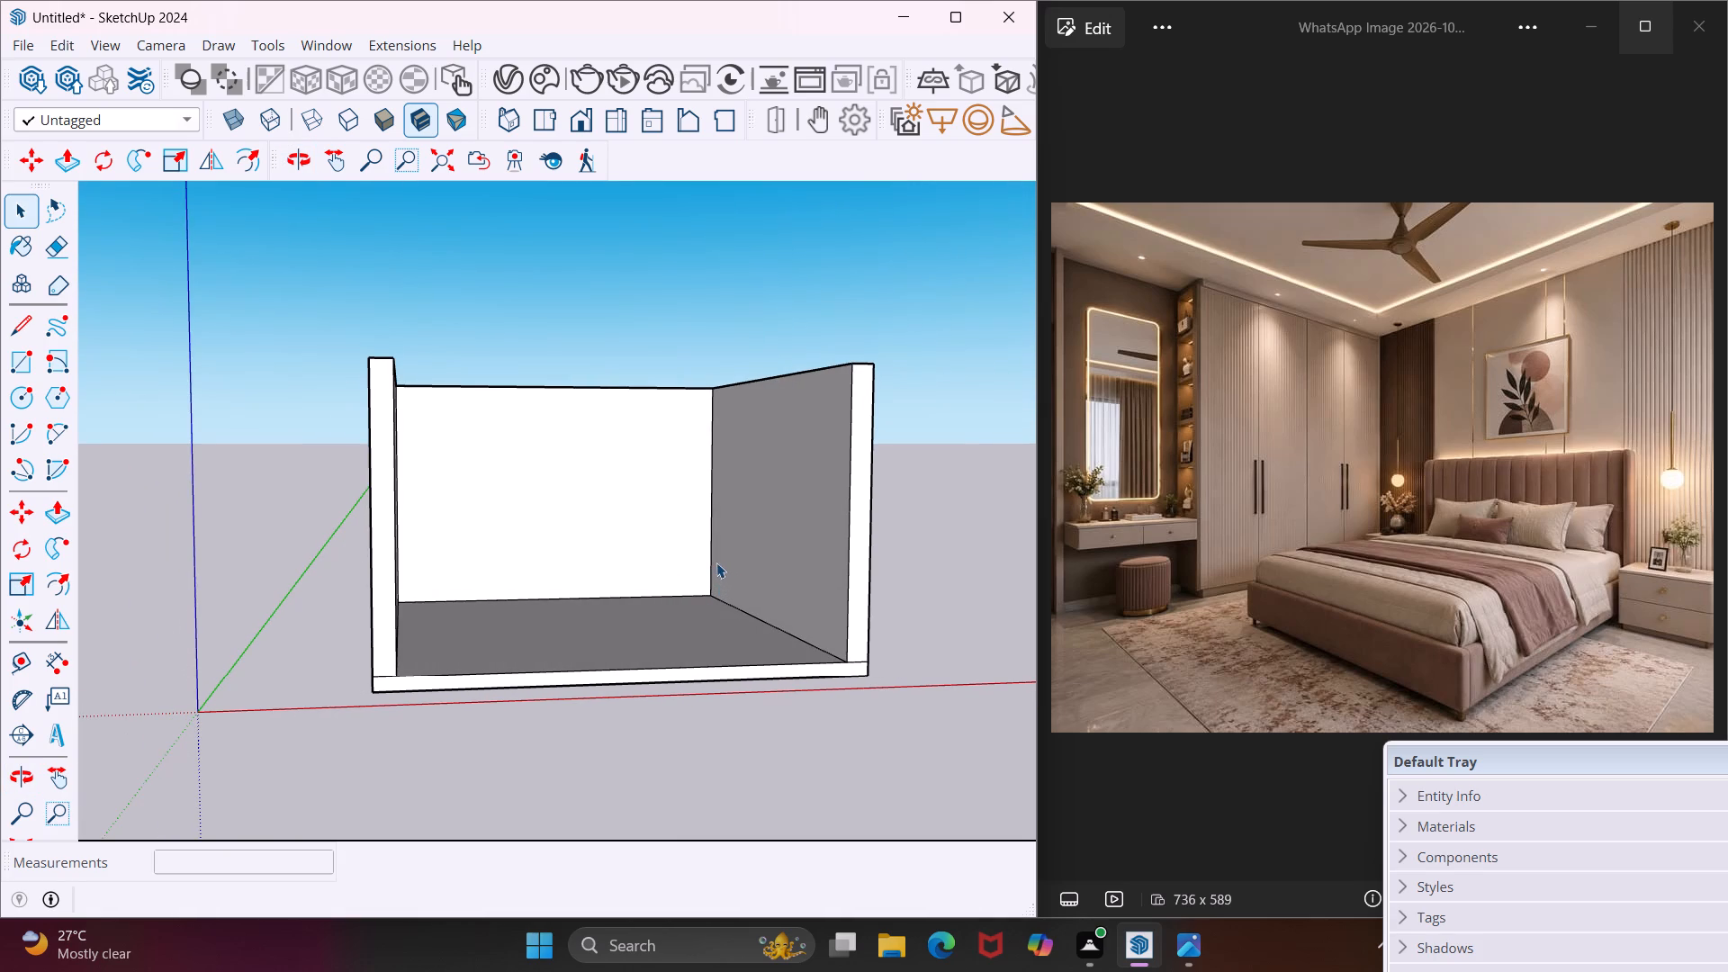
pyautogui.scroll(5, 716, 561)
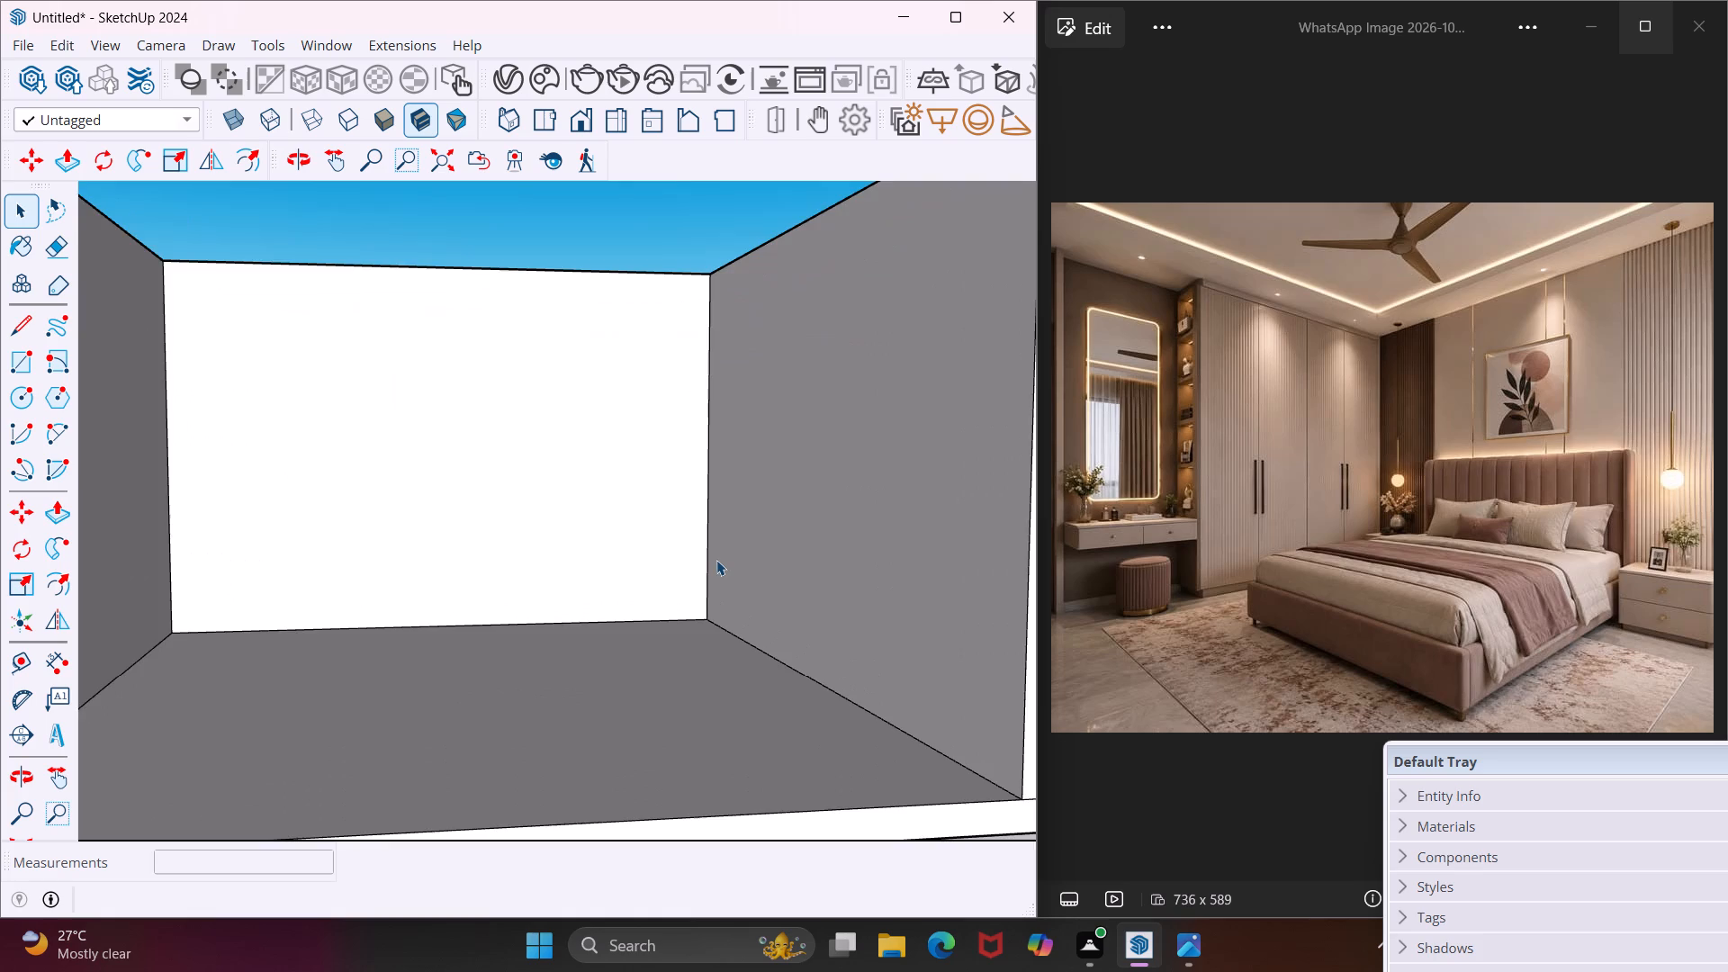
pyautogui.scroll(3, 716, 560)
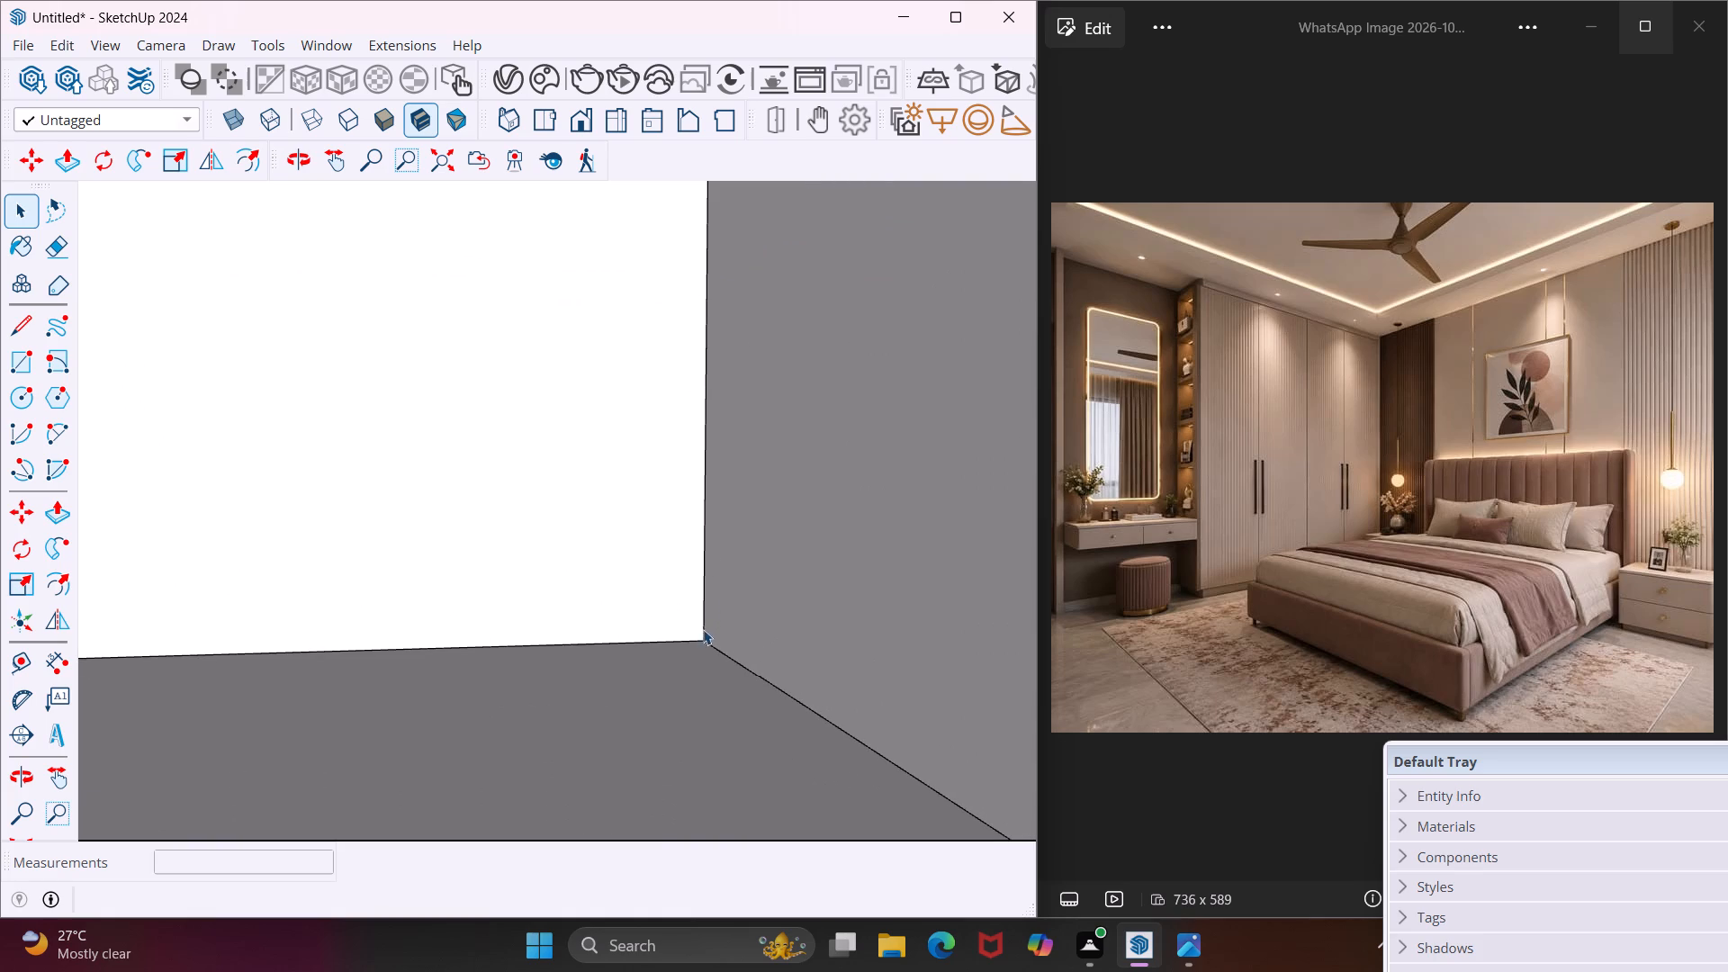
pyautogui.scroll(-5, 683, 612)
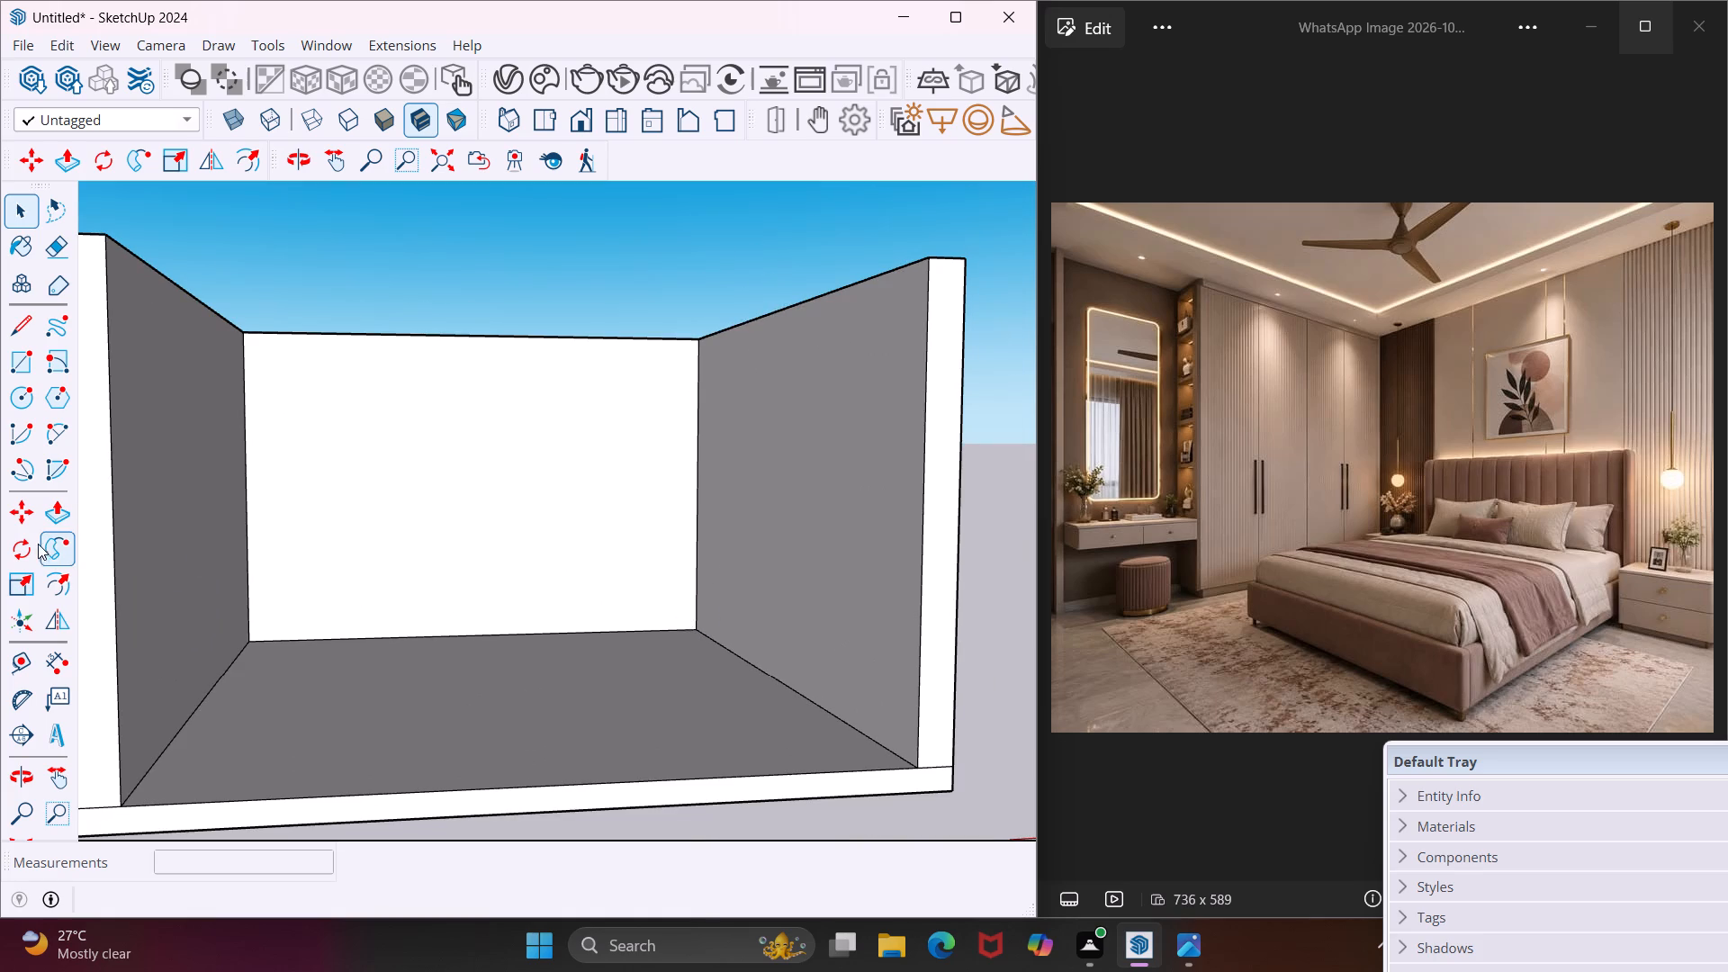
pyautogui.click(27, 377)
pyautogui.click(697, 629)
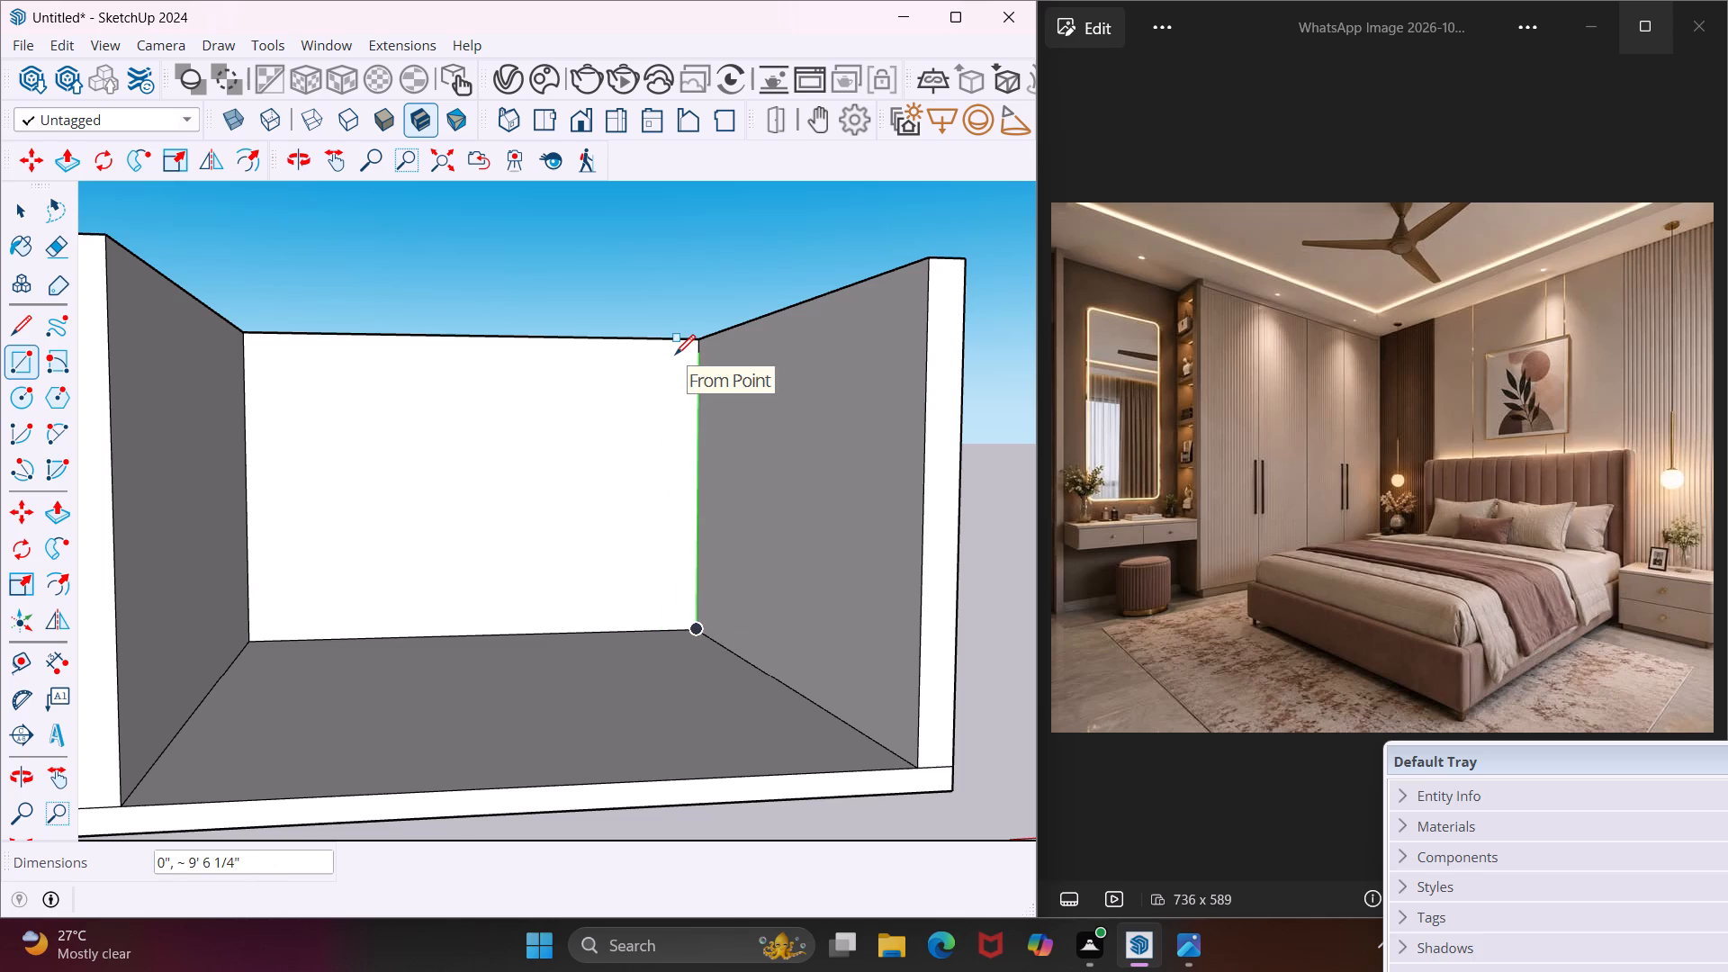
pyautogui.scroll(6, 674, 355)
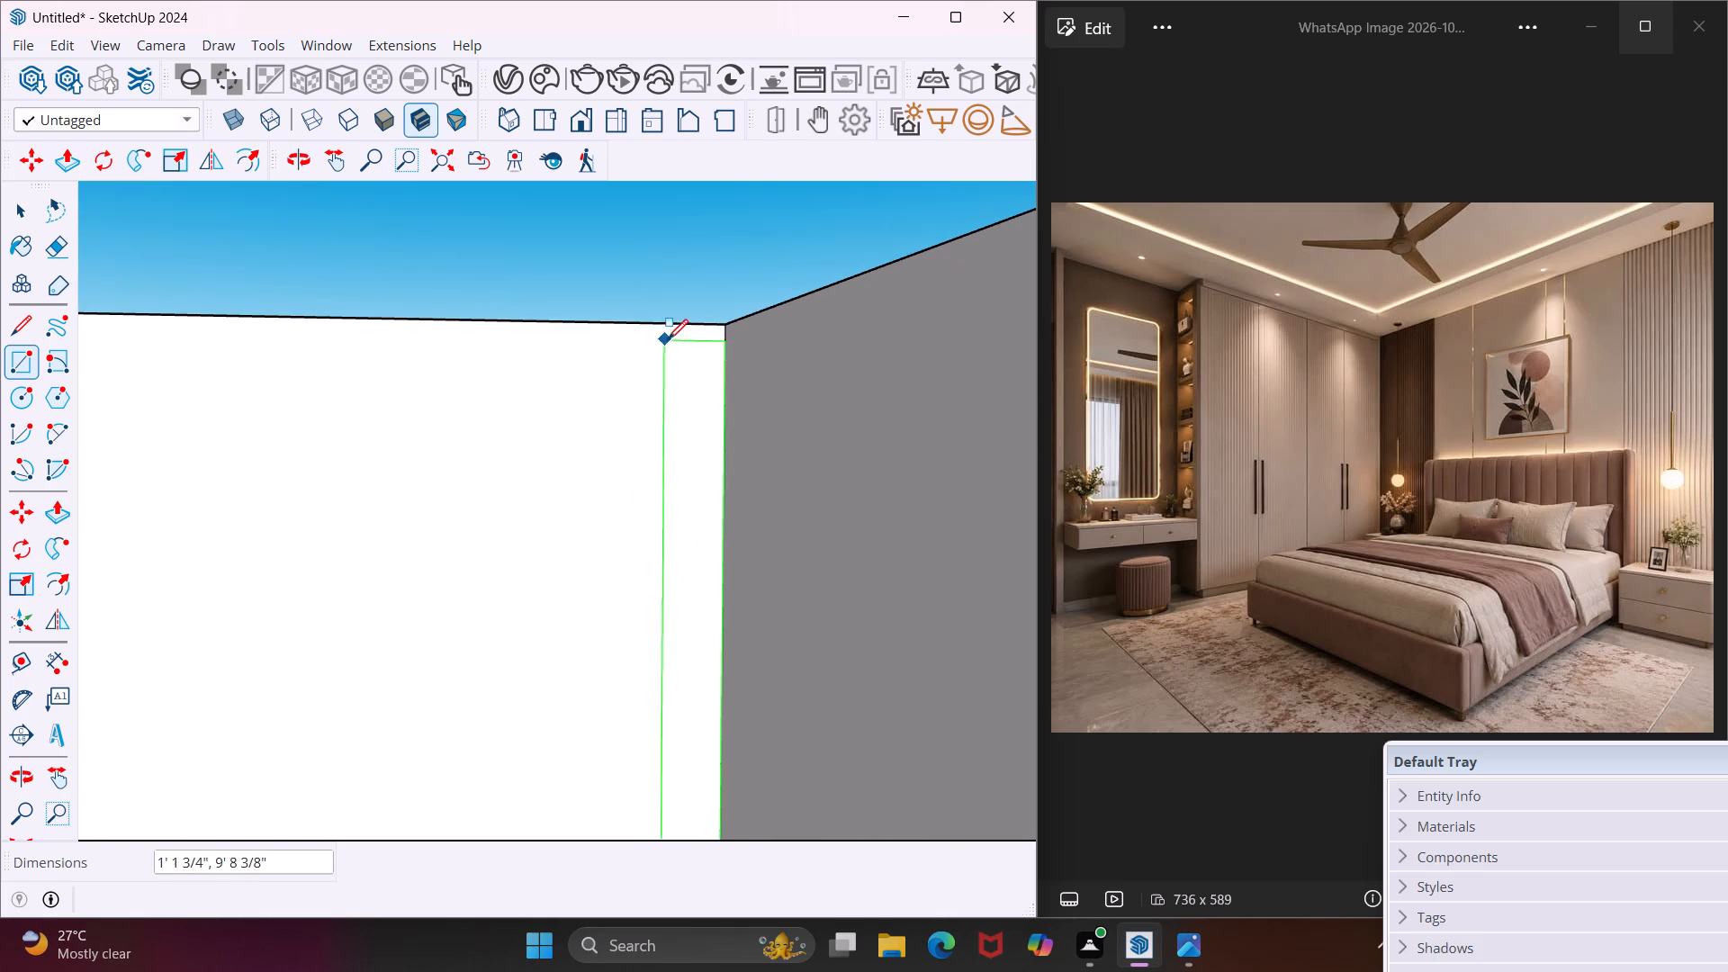
pyautogui.click(711, 326)
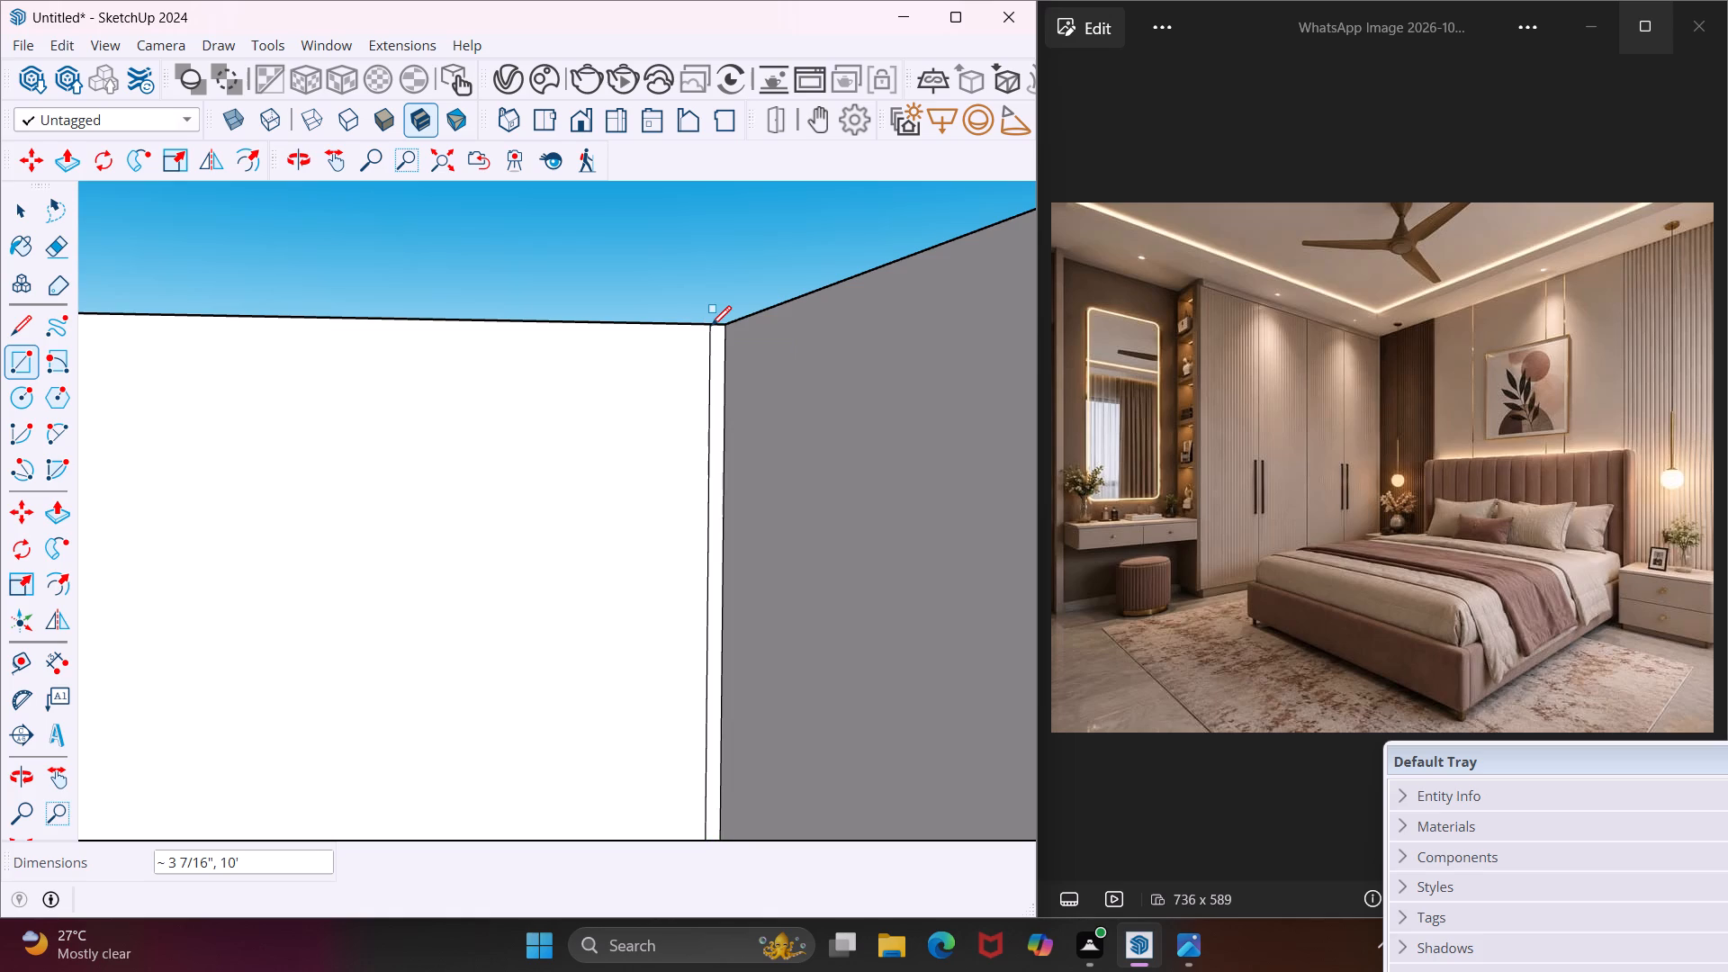
pyautogui.press('Escape')
pyautogui.press('space')
# Make the narrow vertical strip at the back wall's corner a group.
pyautogui.click(719, 346)
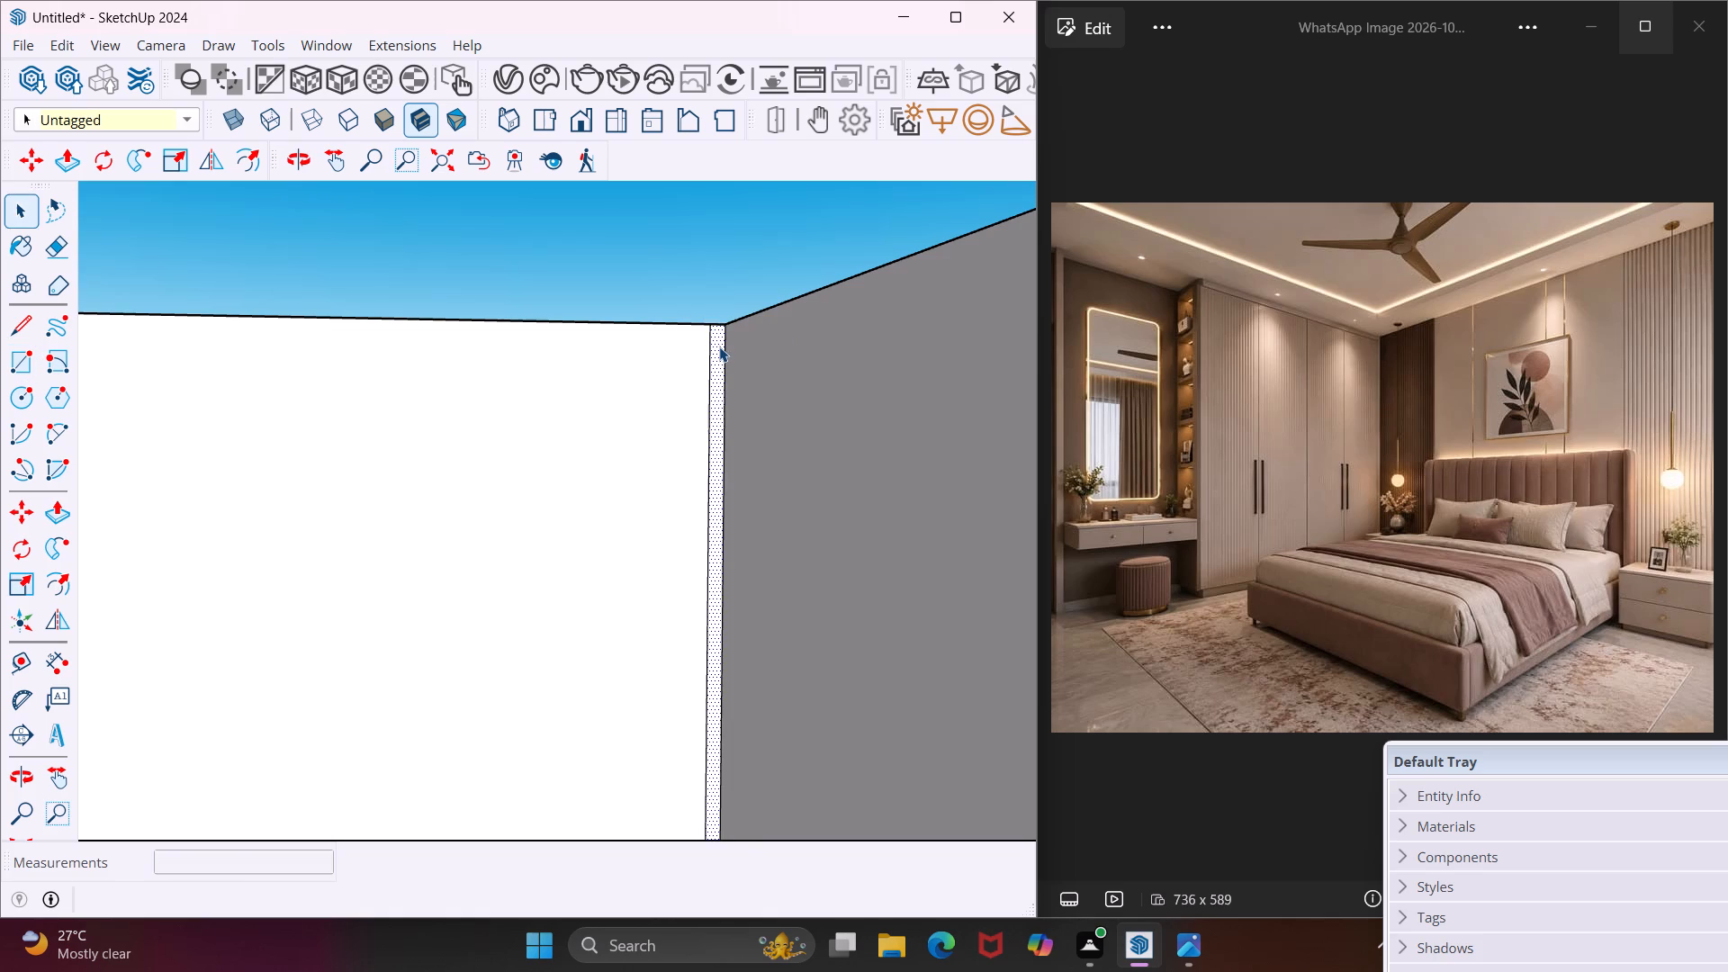
pyautogui.rightClick(719, 346)
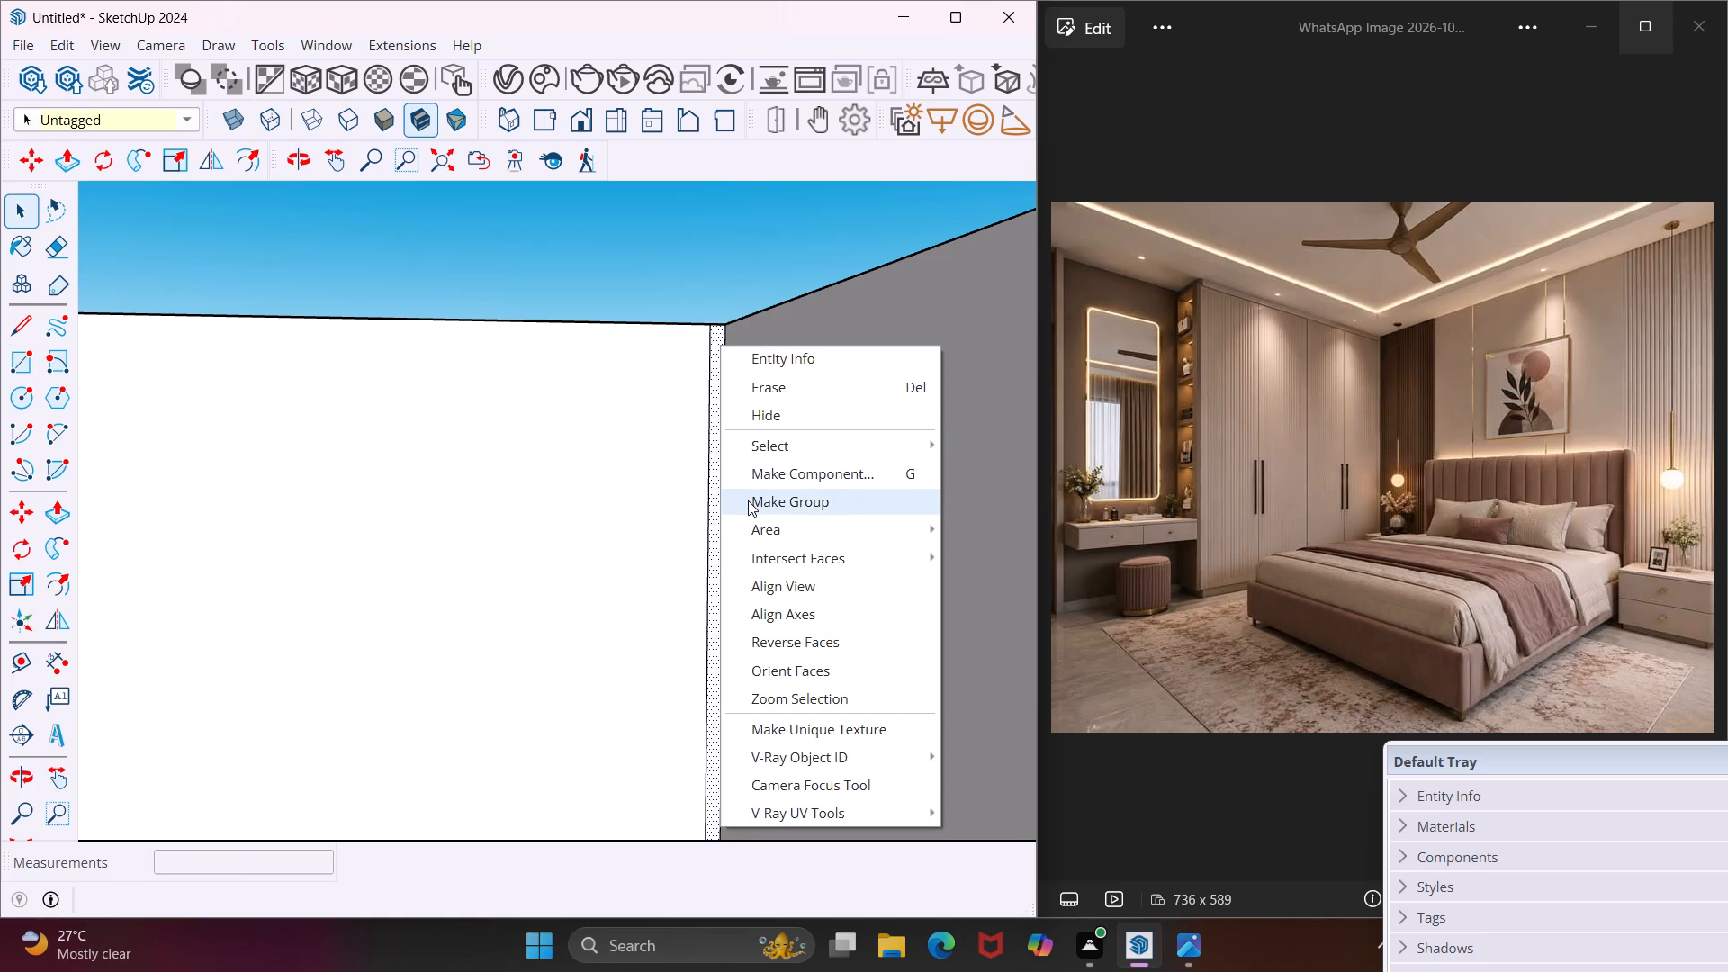
pyautogui.click(748, 500)
# Open the strip group and Push/Pull its face about 1 1/4" out from the back wall.
pyautogui.scroll(3, 719, 454)
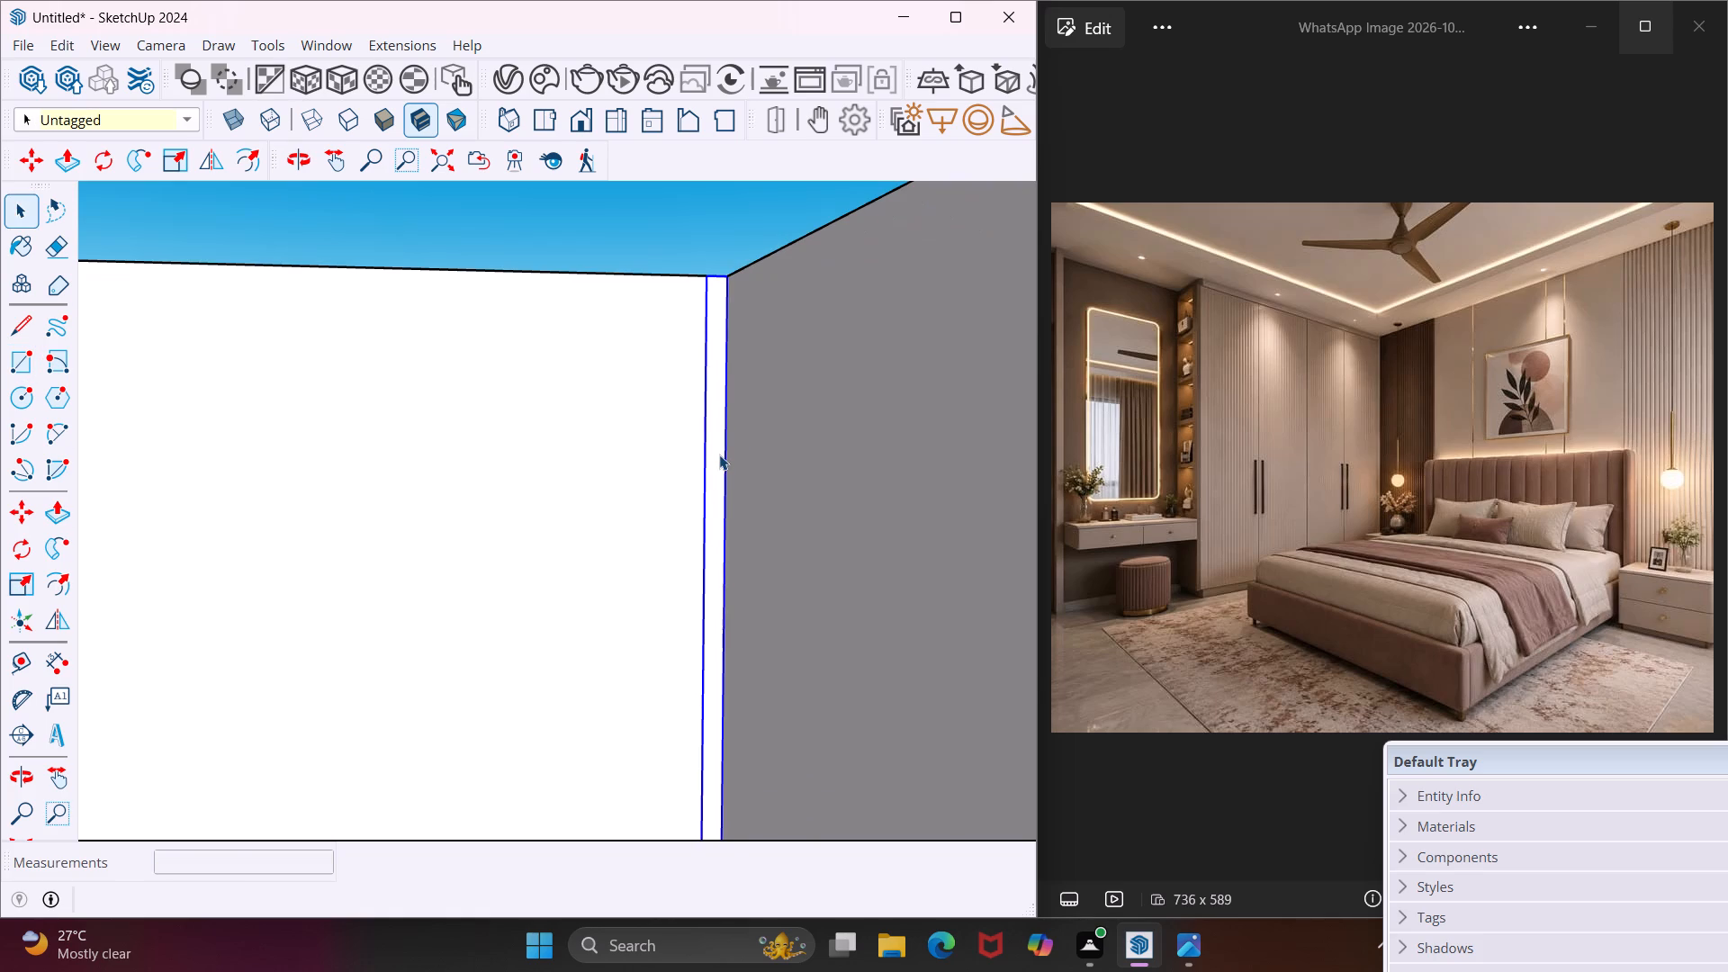
pyautogui.doubleClick(718, 454)
pyautogui.click(718, 454)
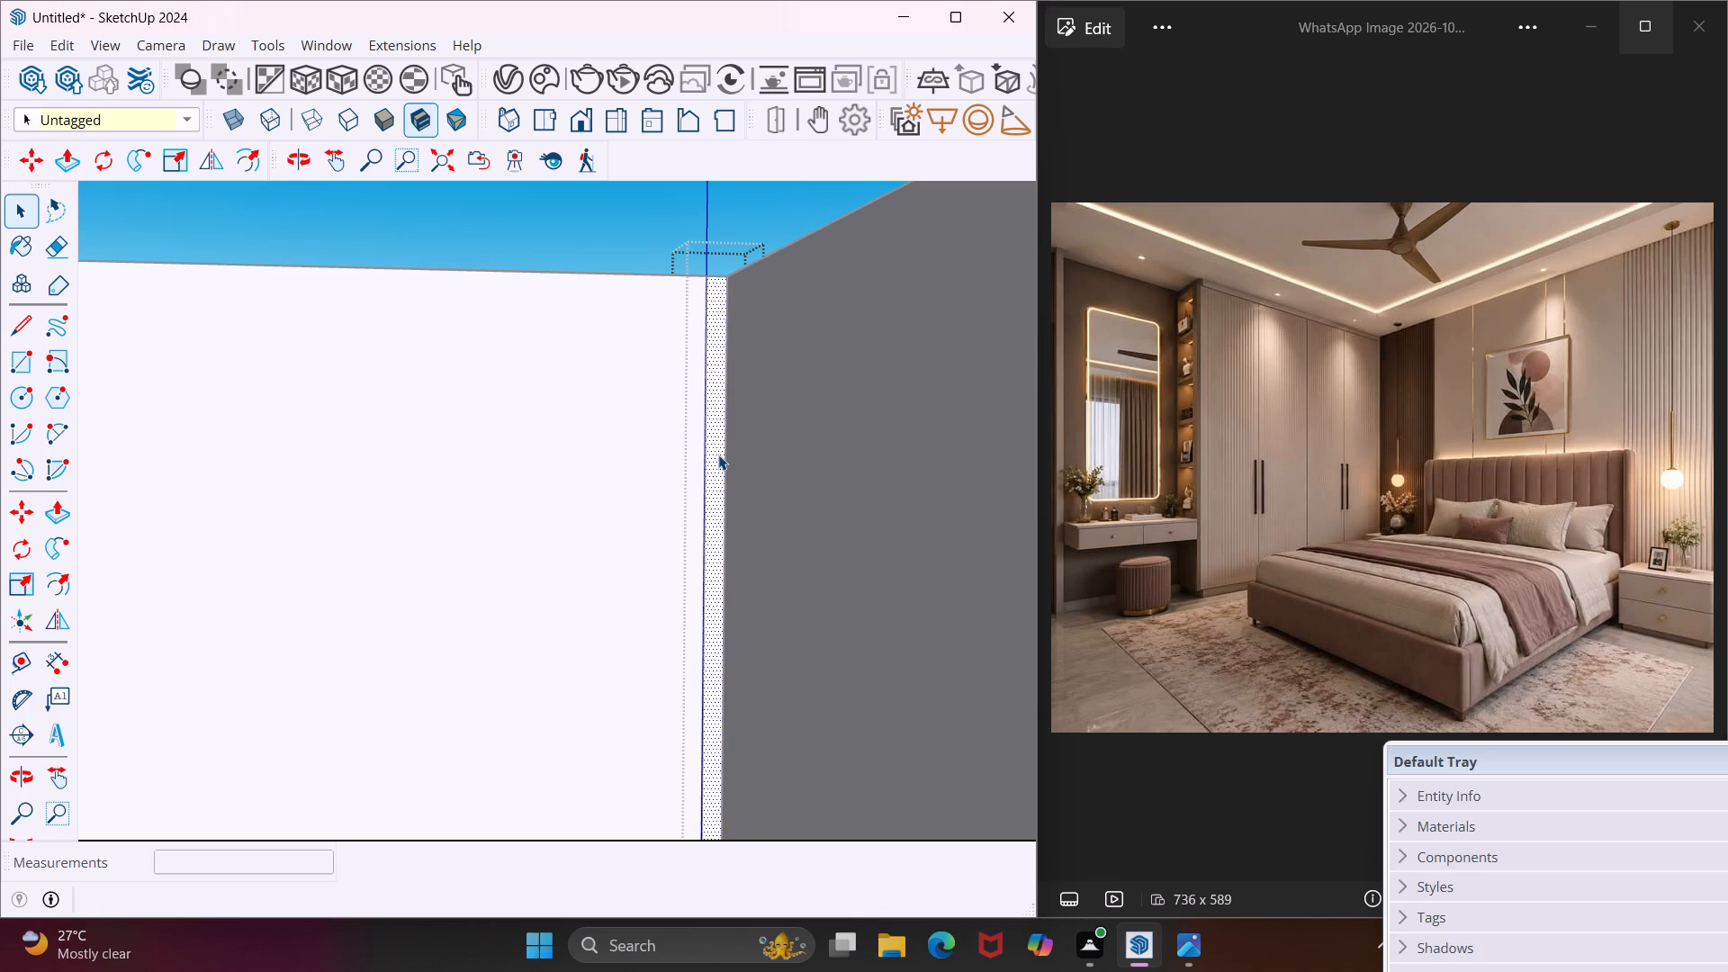
pyautogui.press('p')
pyautogui.click(718, 454)
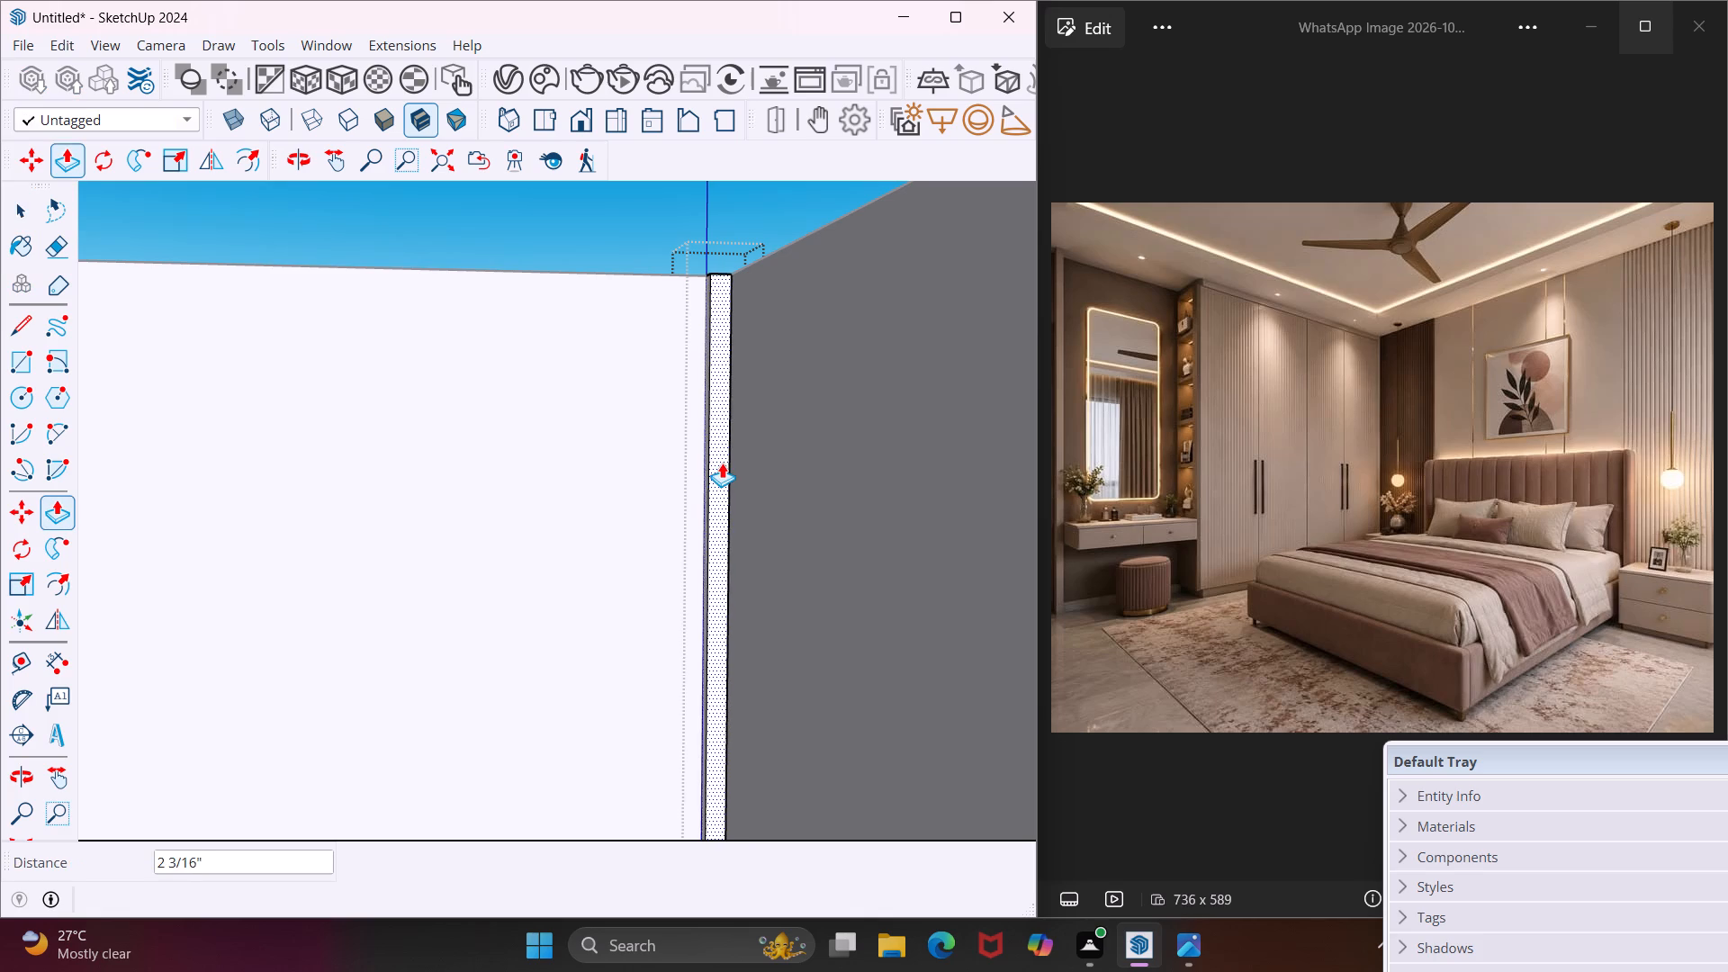
pyautogui.scroll(3, 721, 463)
pyautogui.click(721, 463)
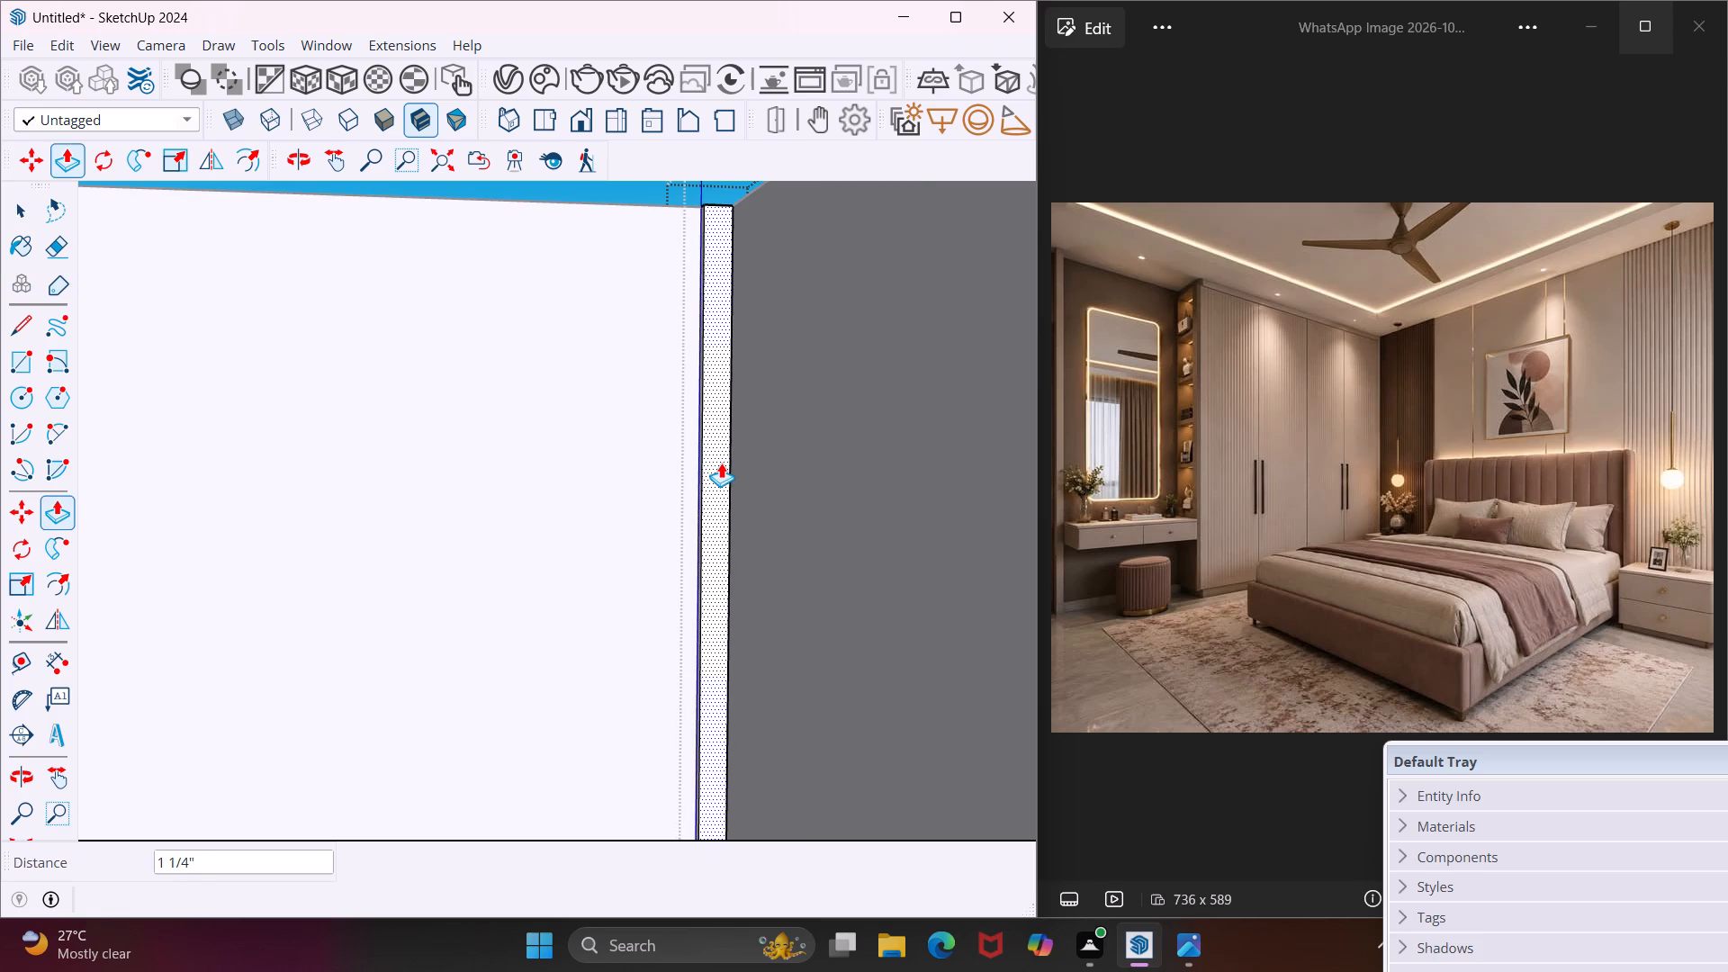
pyautogui.press('Escape')
pyautogui.press('space')
# Load the Desktop folder "New folder" as a materials collection and dismiss the chat notification.
pyautogui.scroll(-3, 657, 416)
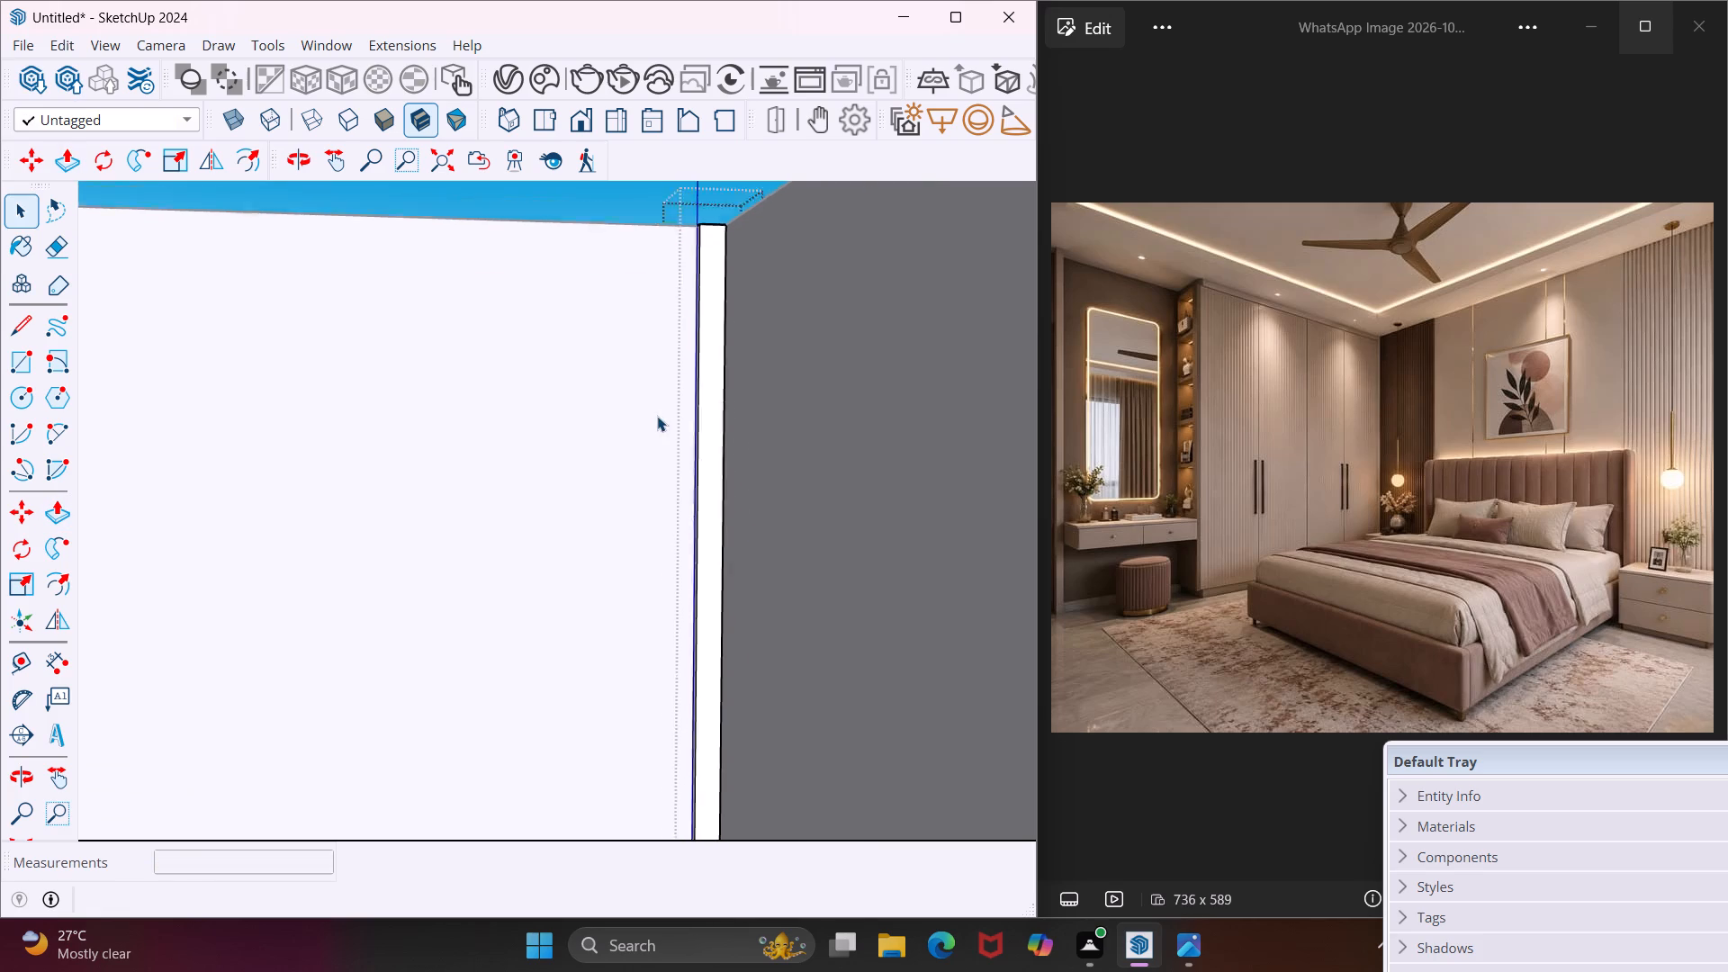
pyautogui.scroll(-10, 657, 416)
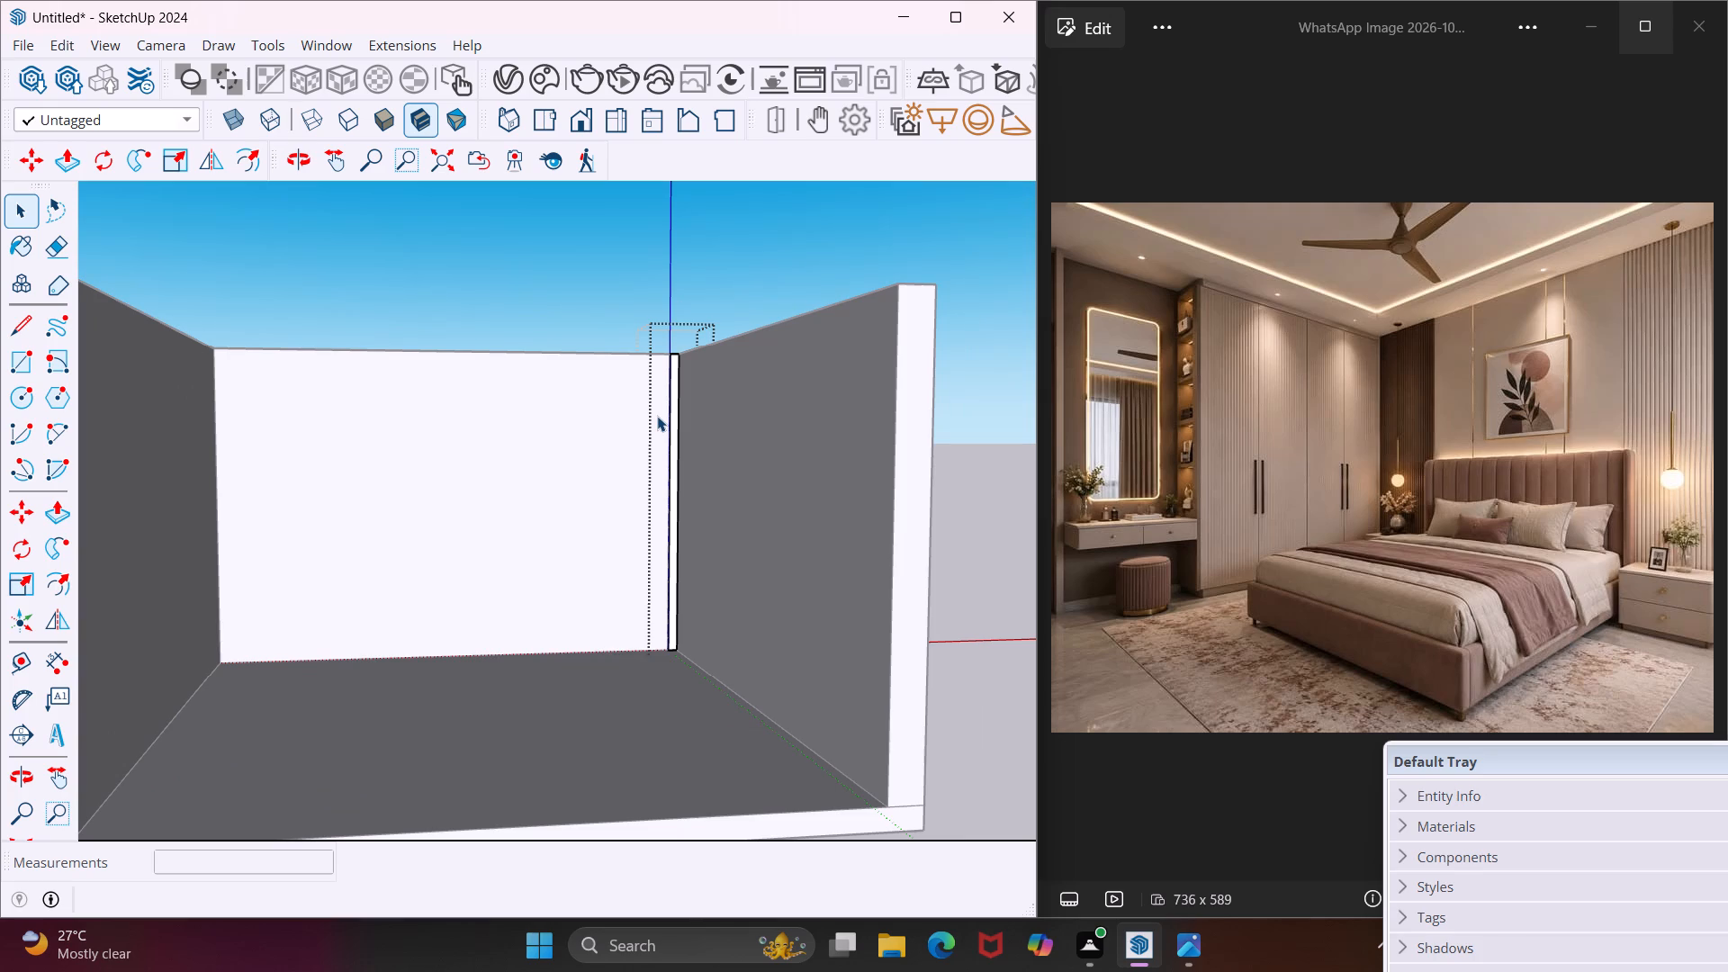
pyautogui.click(1403, 832)
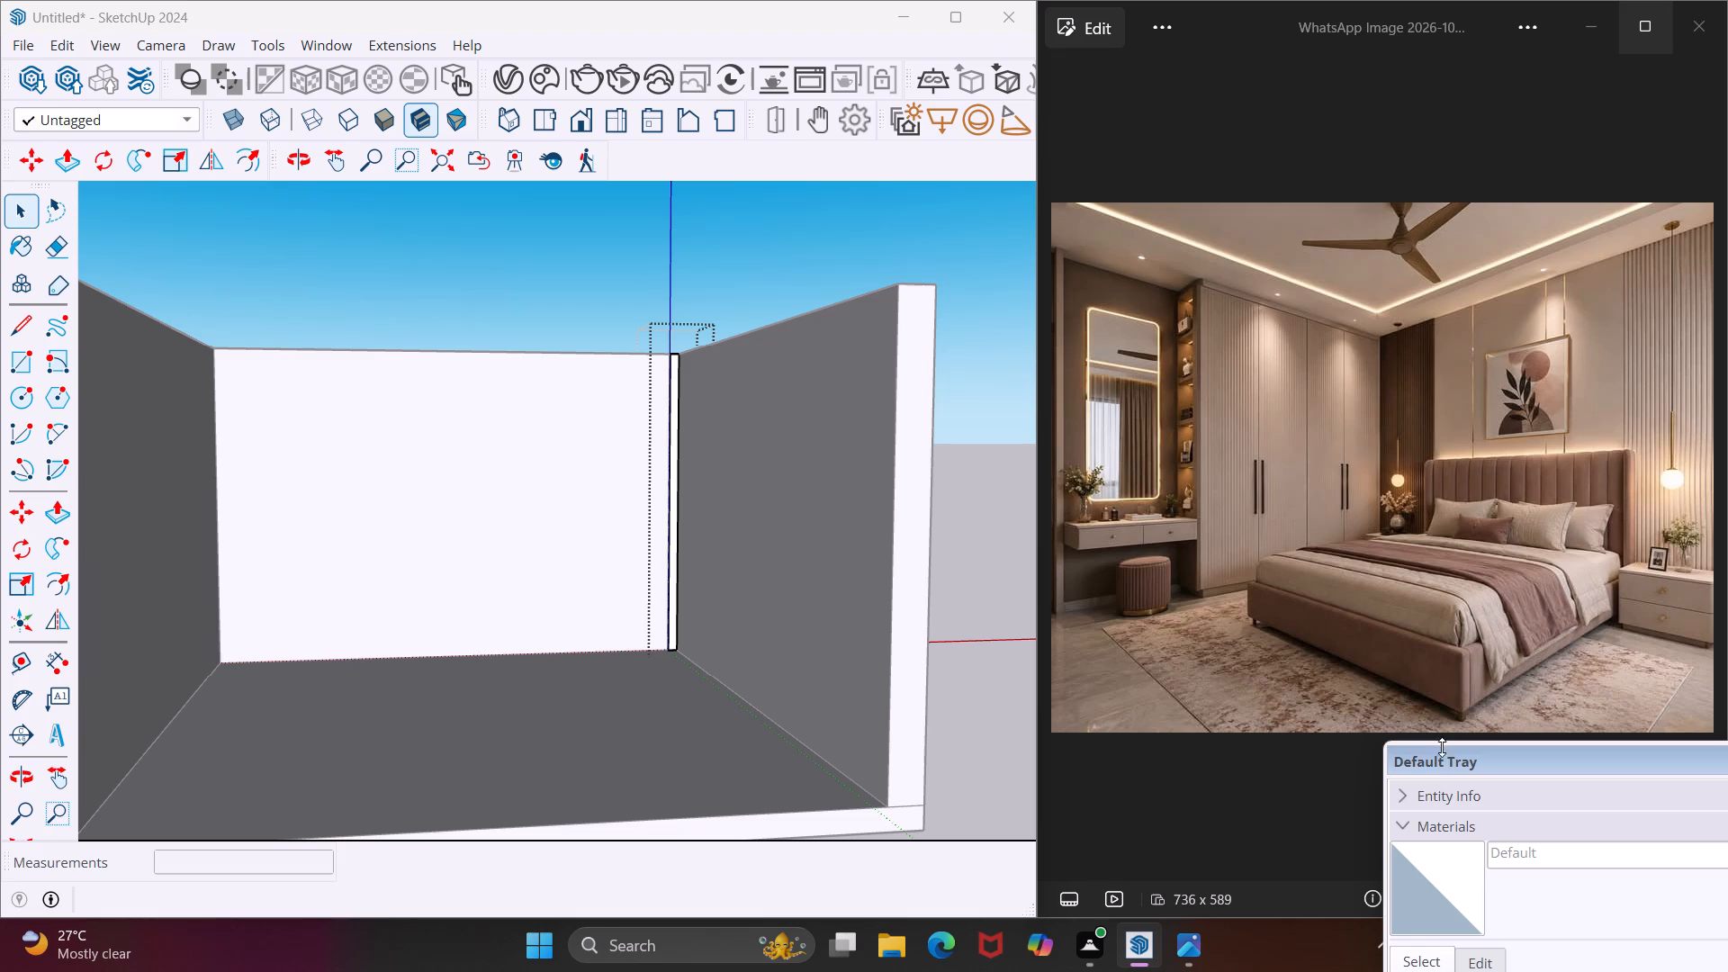
pyautogui.moveTo(1444, 758); pyautogui.dragTo(1375, 488)
pyautogui.click(1703, 719)
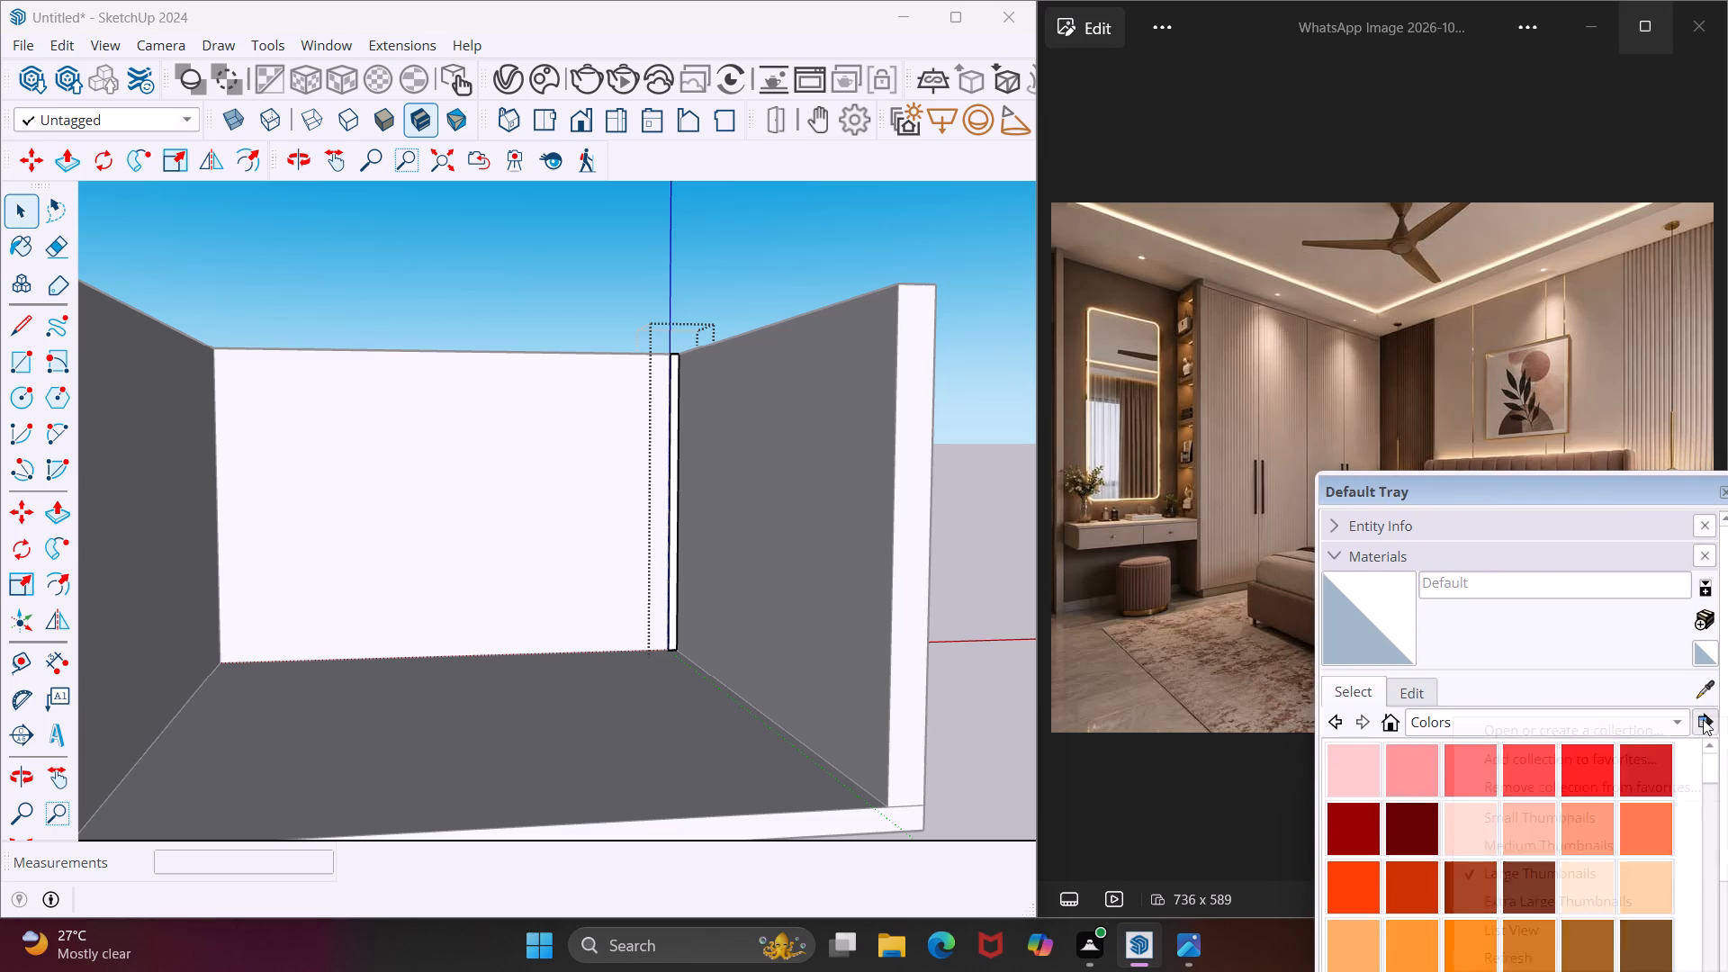
pyautogui.click(1600, 739)
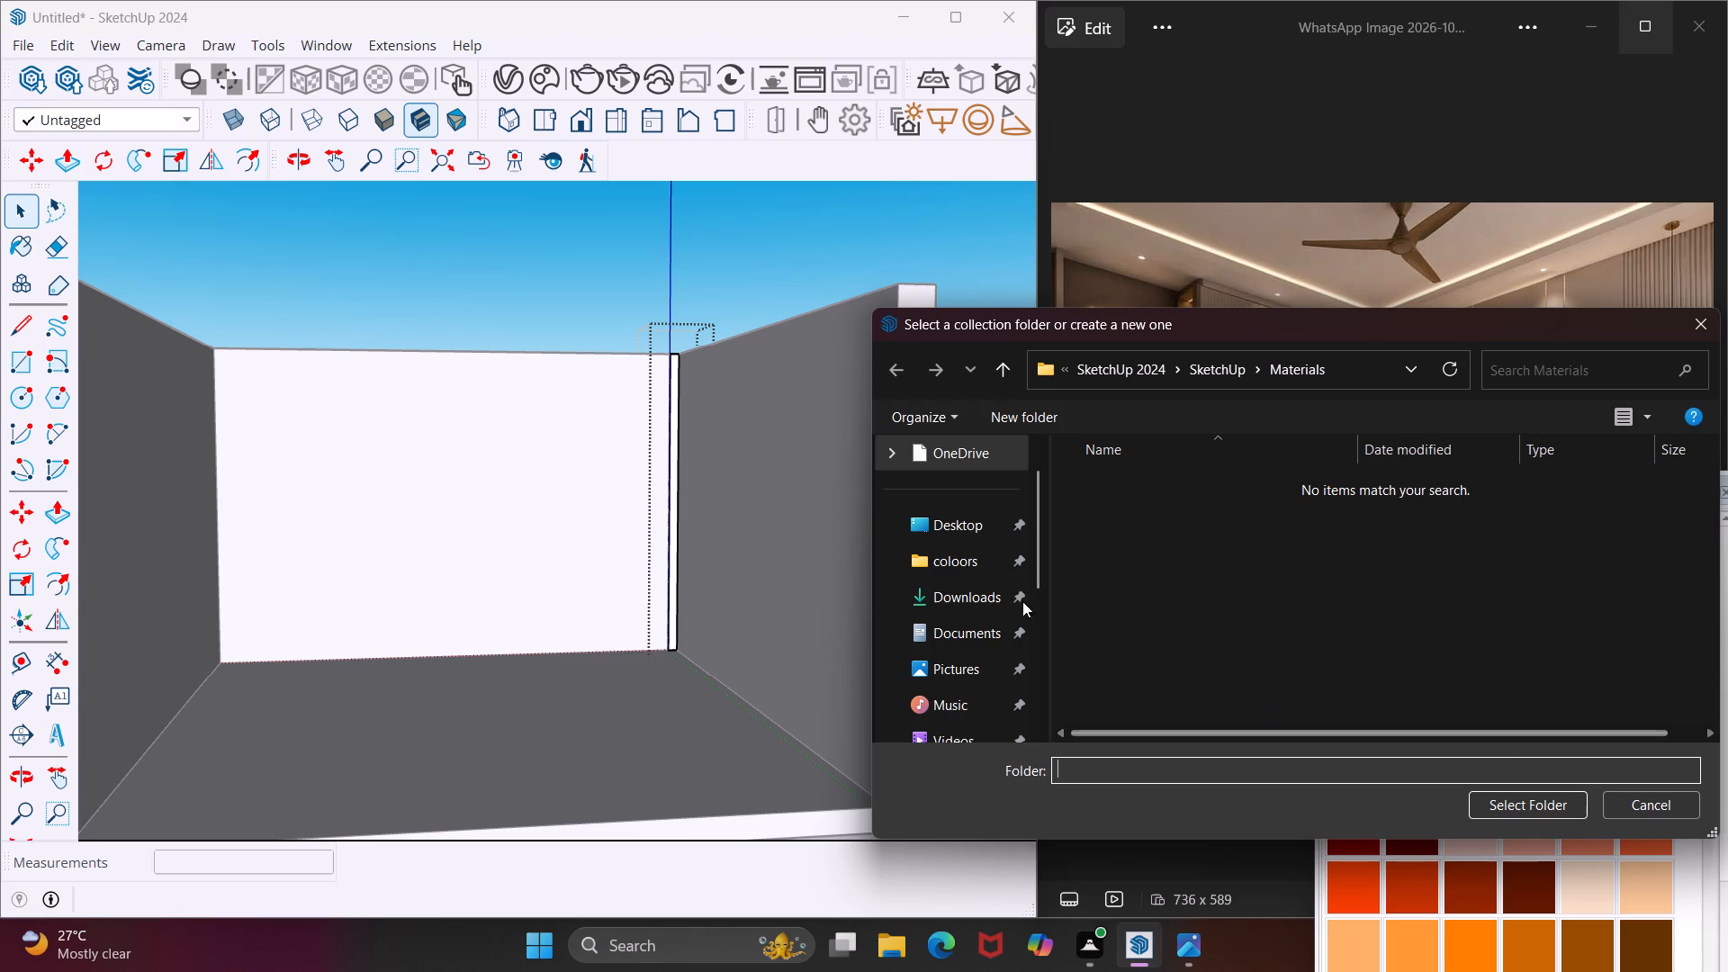
pyautogui.click(936, 527)
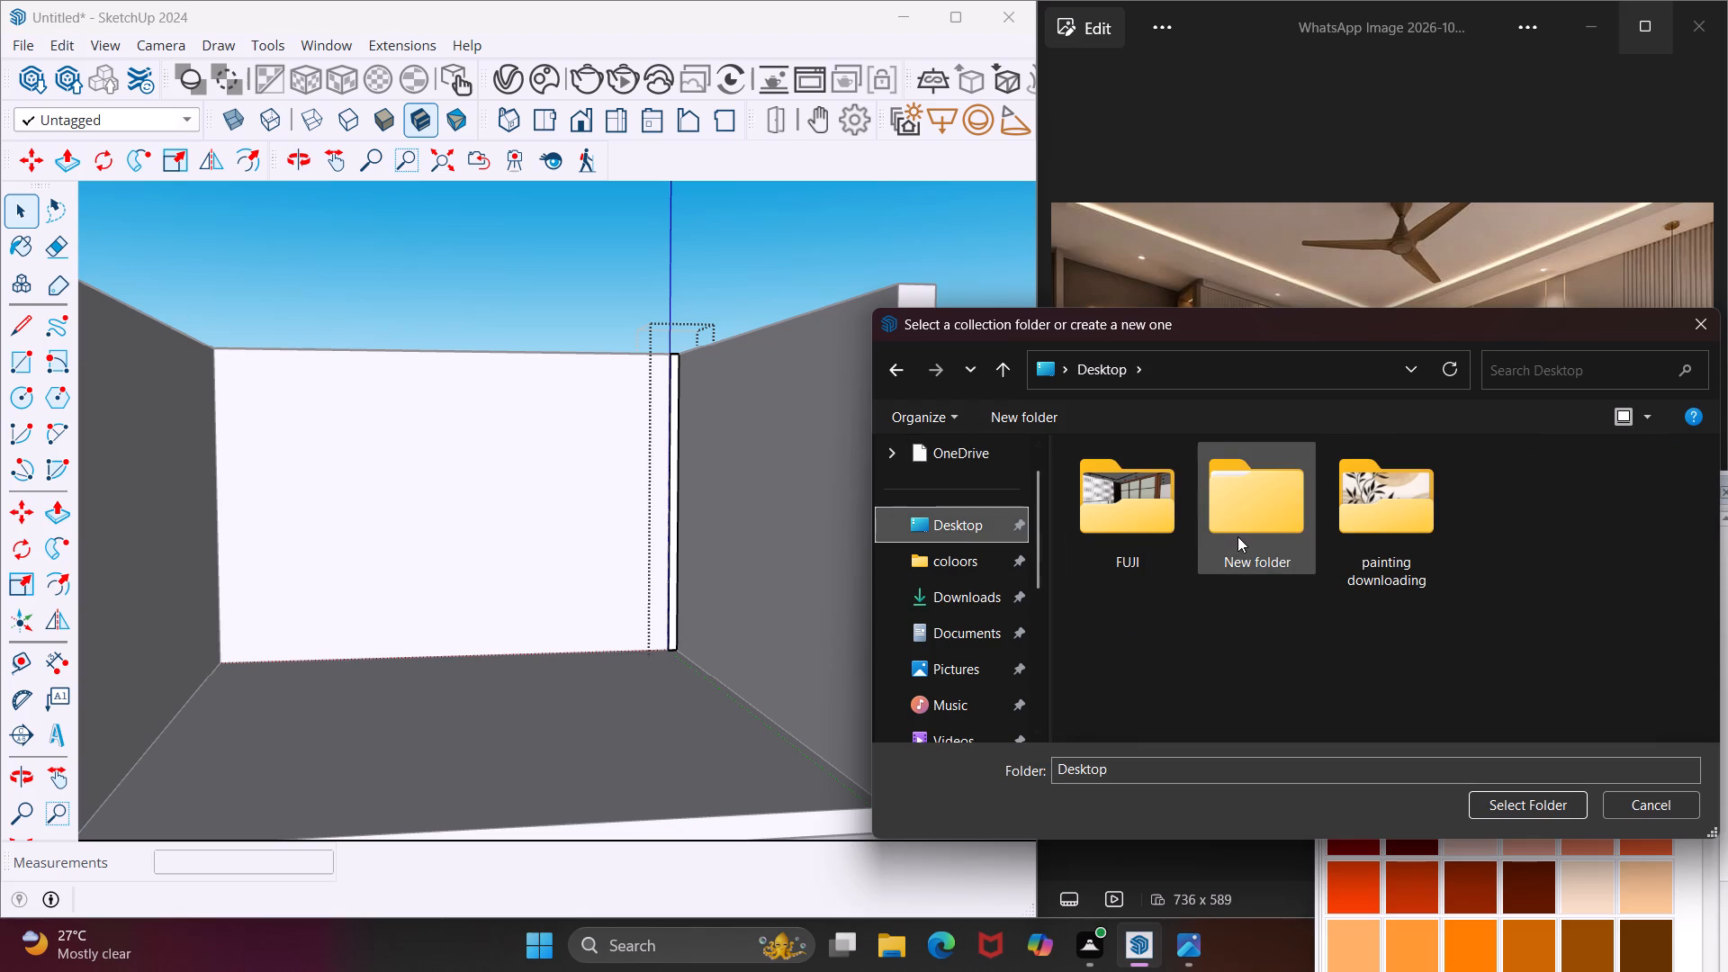
pyautogui.click(1238, 535)
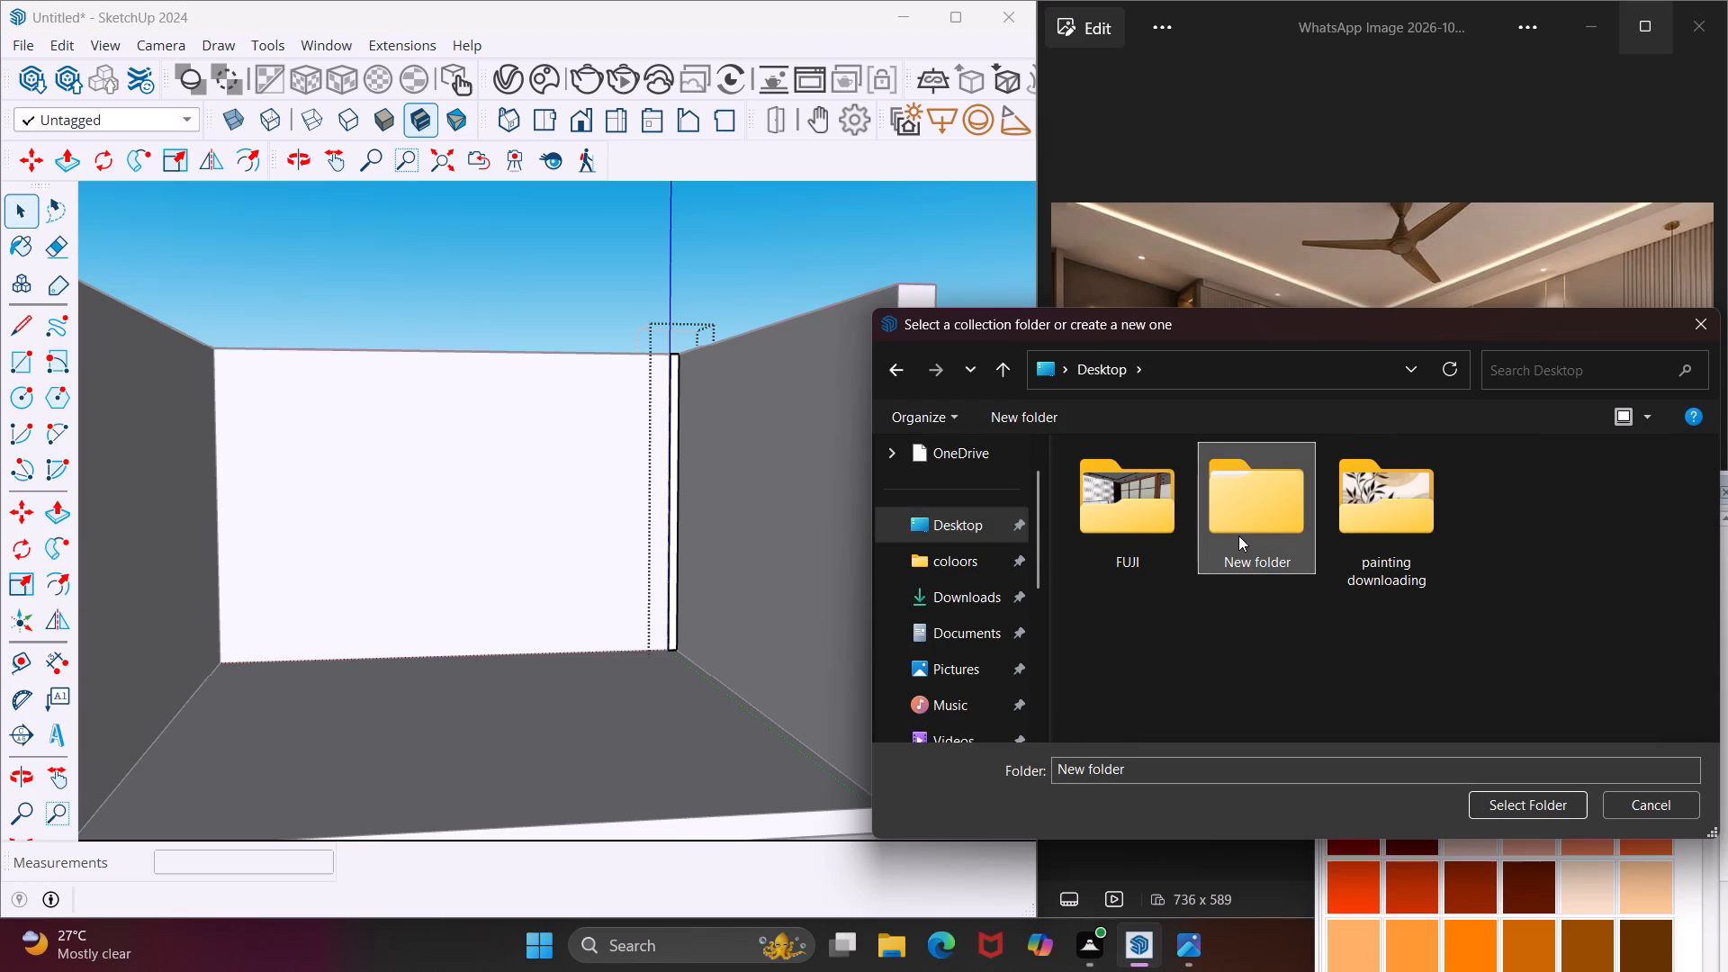
pyautogui.click(1519, 804)
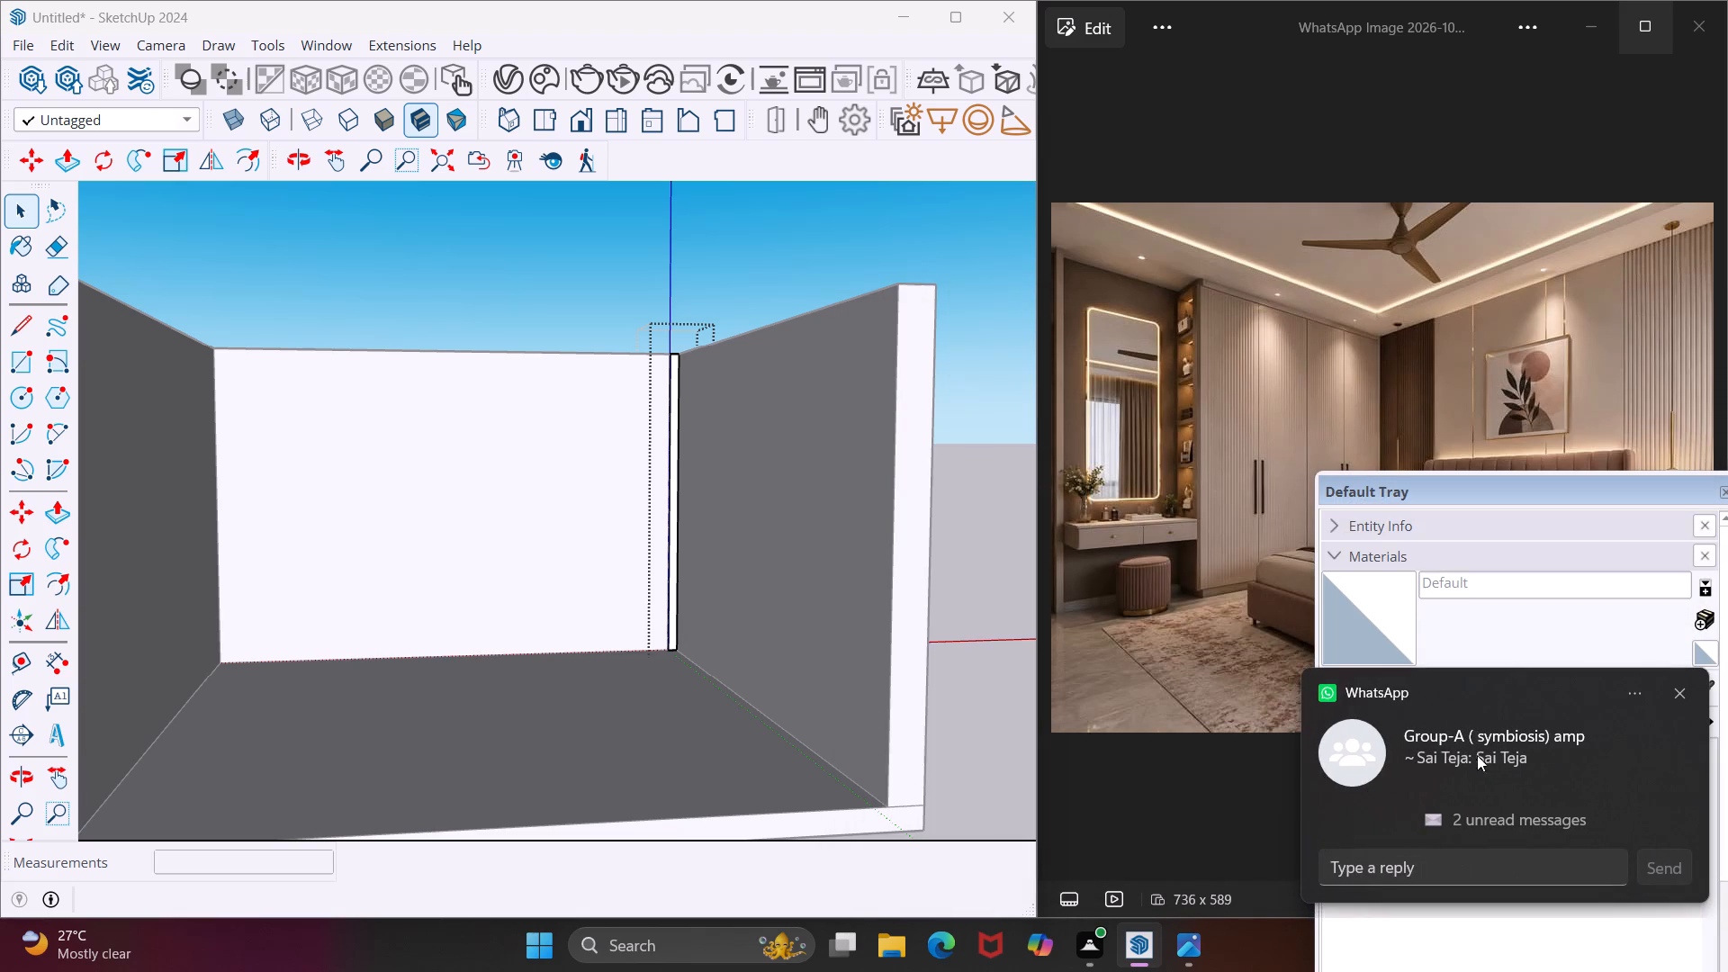
pyautogui.click(1683, 692)
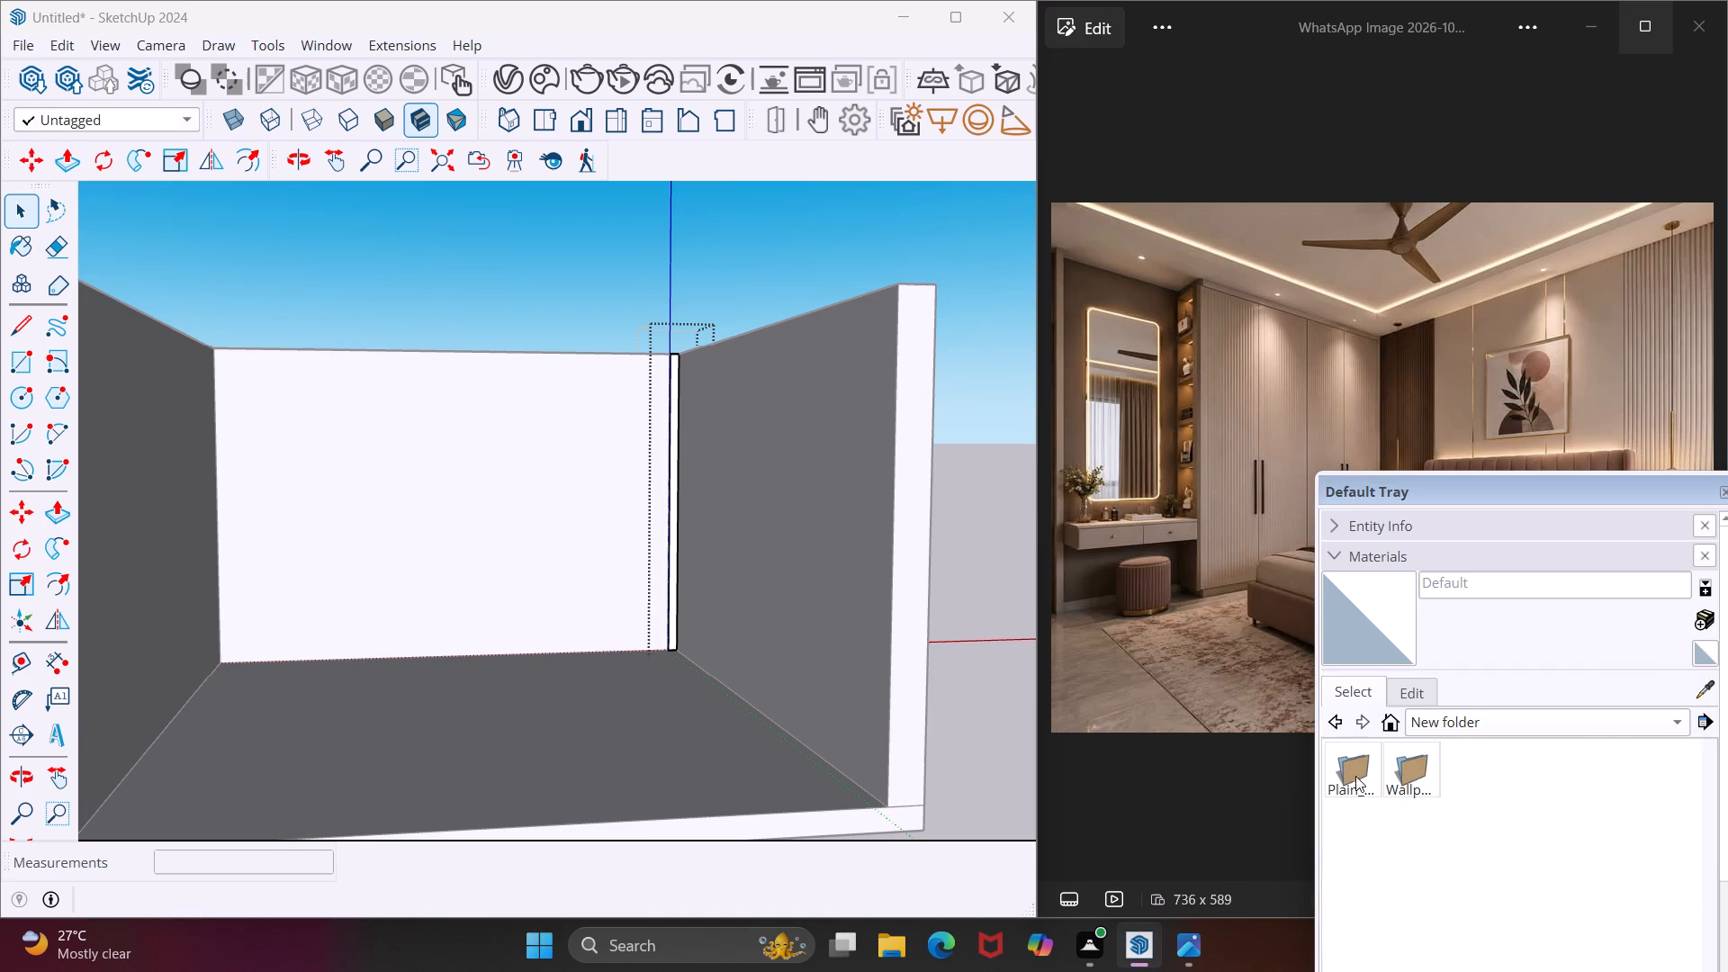
# Open the Asian Paints Chromatics colours inside the collection's Plain_Shades and sketchup folders.
pyautogui.click(1353, 774)
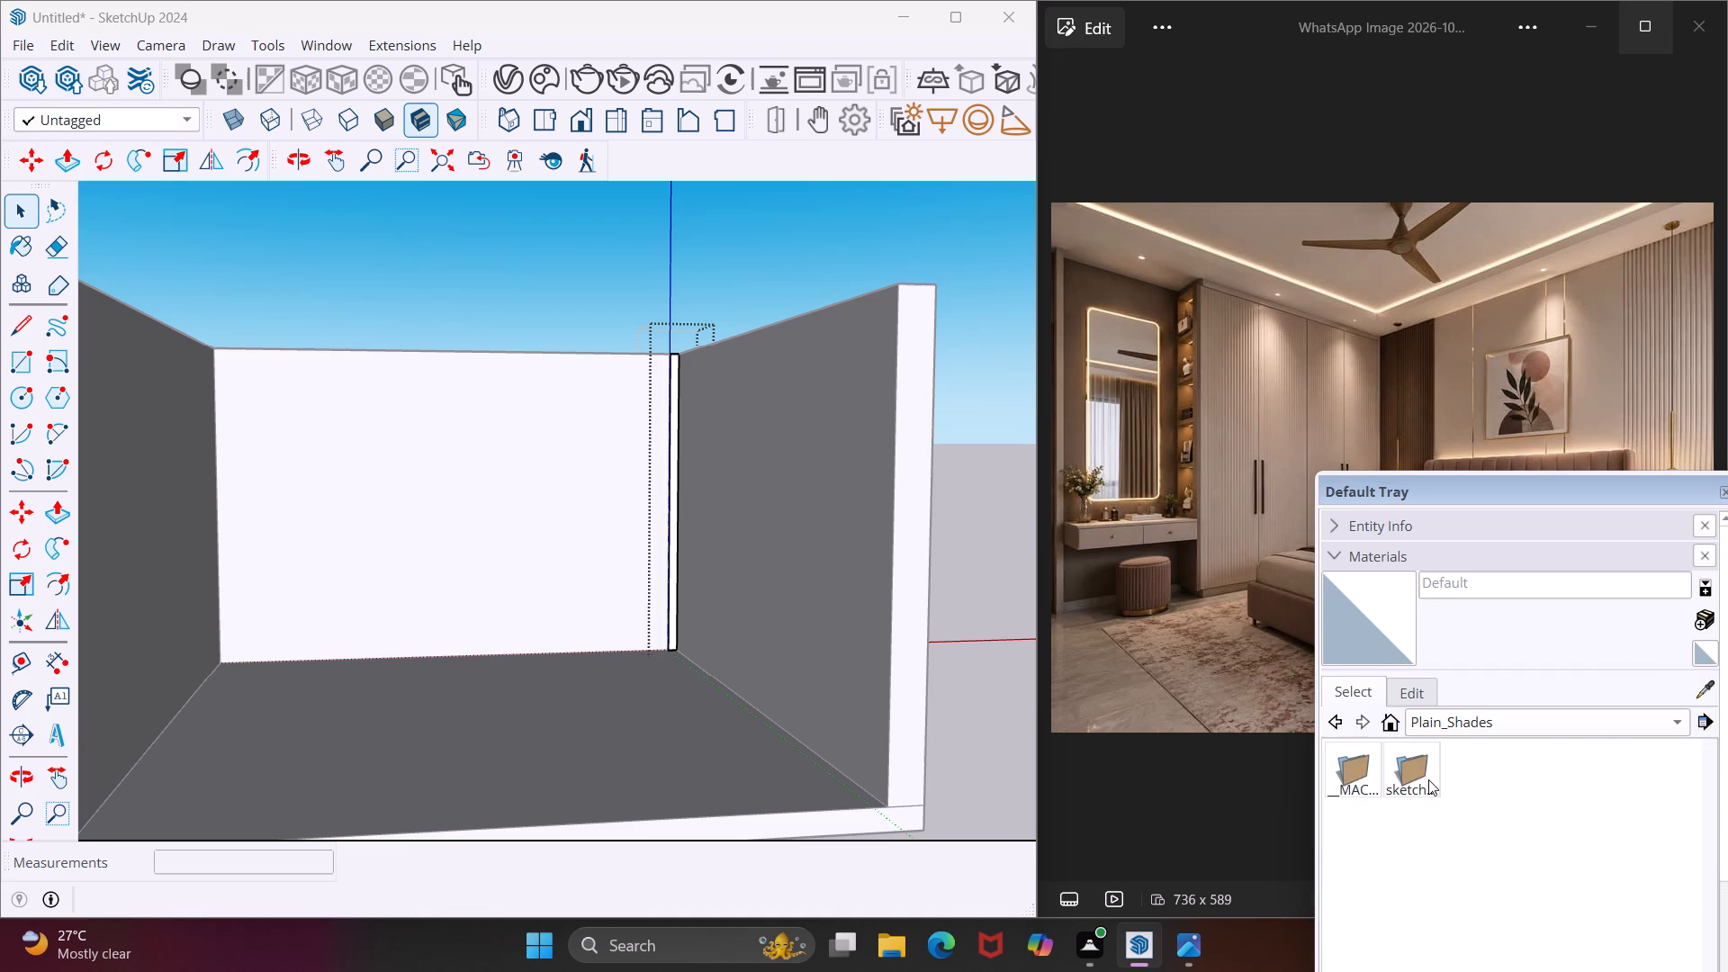
pyautogui.click(1428, 779)
pyautogui.doubleClick(1408, 779)
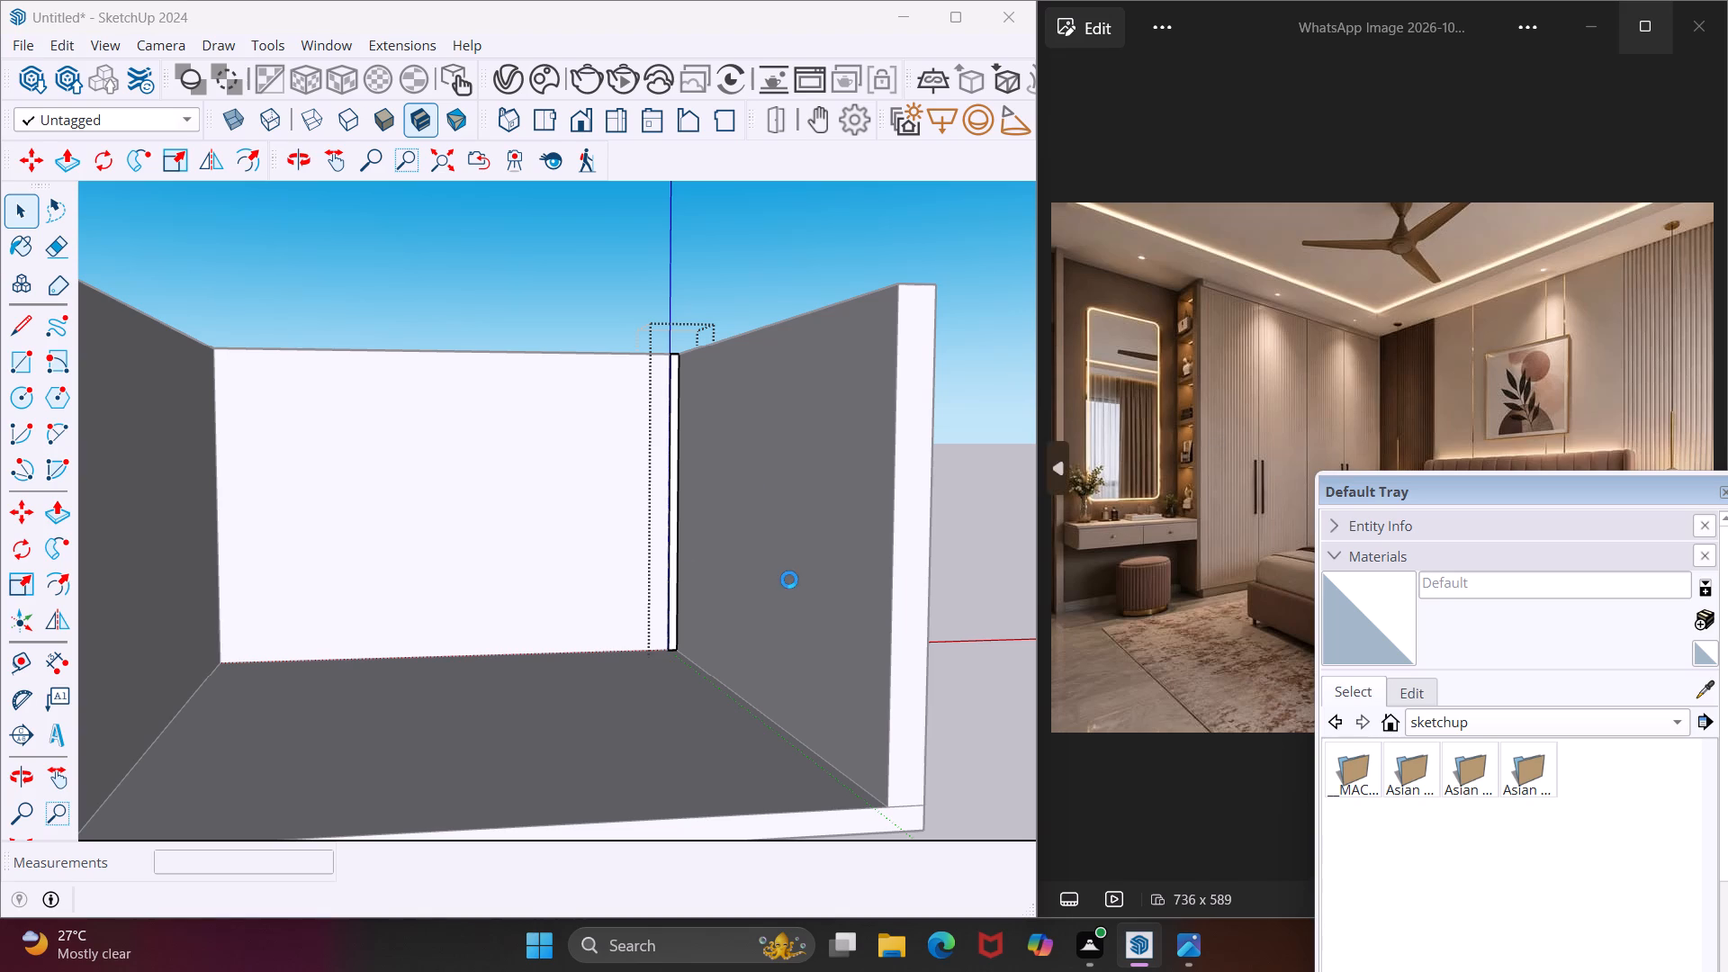
pyautogui.scroll(-3, 751, 508)
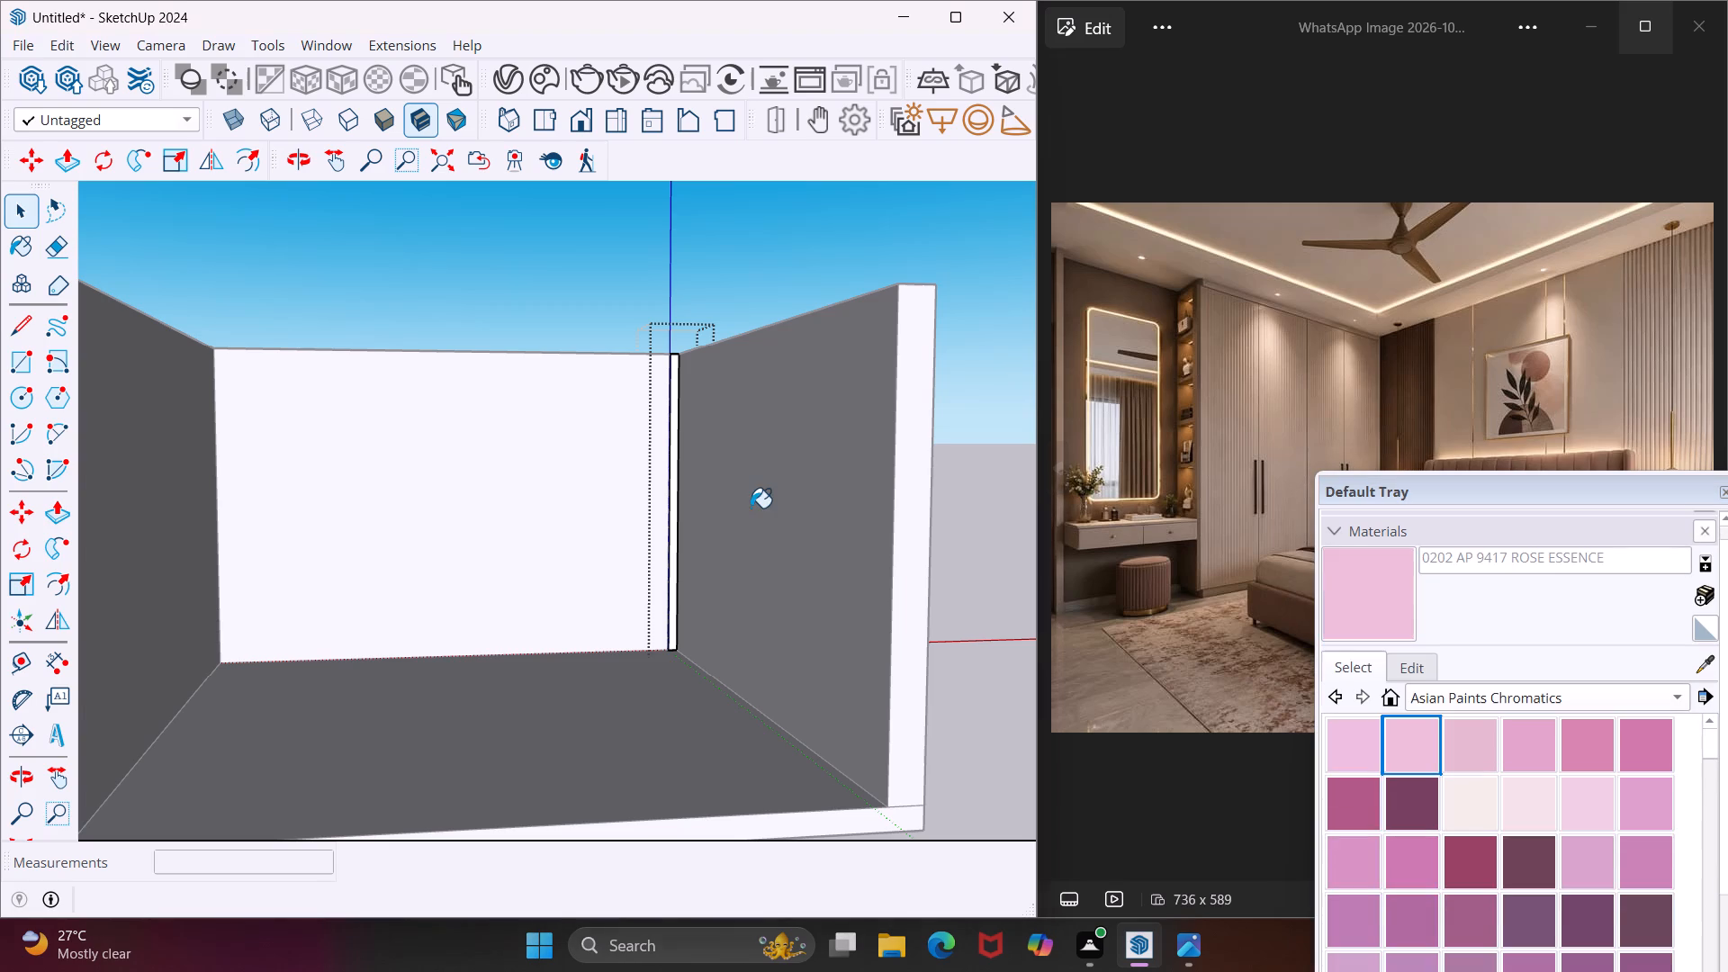
# Paint the front and side faces of the corner strip on the back wall with 0210 AP 9427 DELICATE PINK.
pyautogui.click(1538, 813)
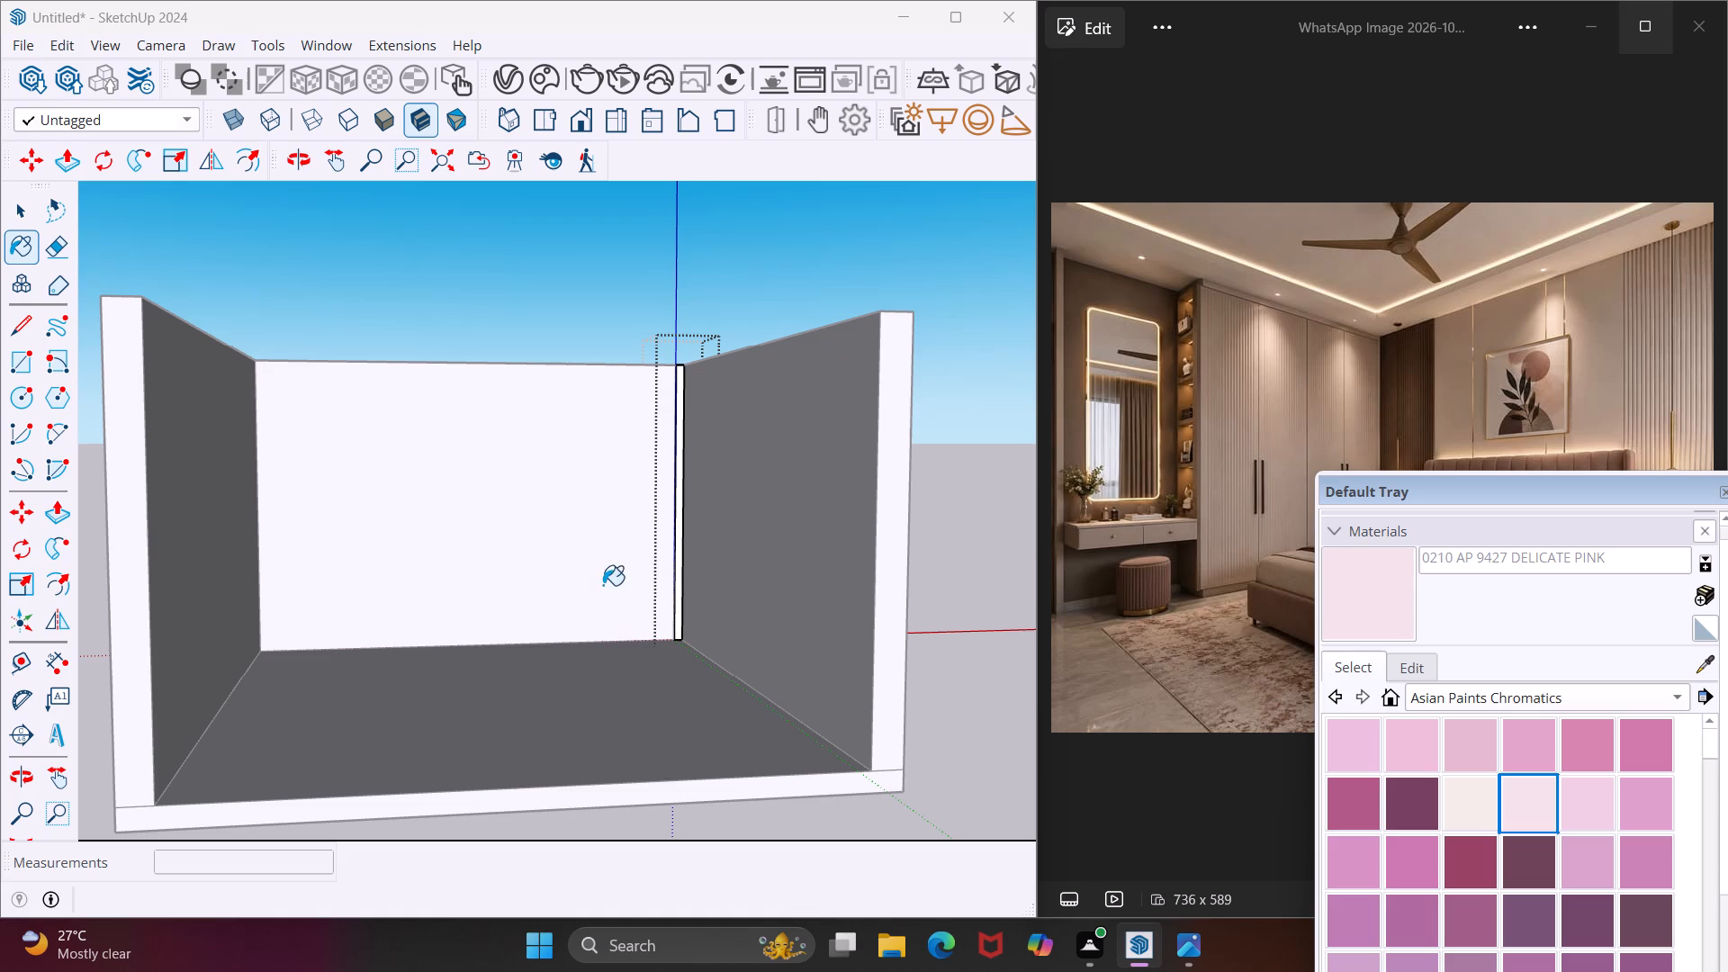
pyautogui.scroll(5, 682, 512)
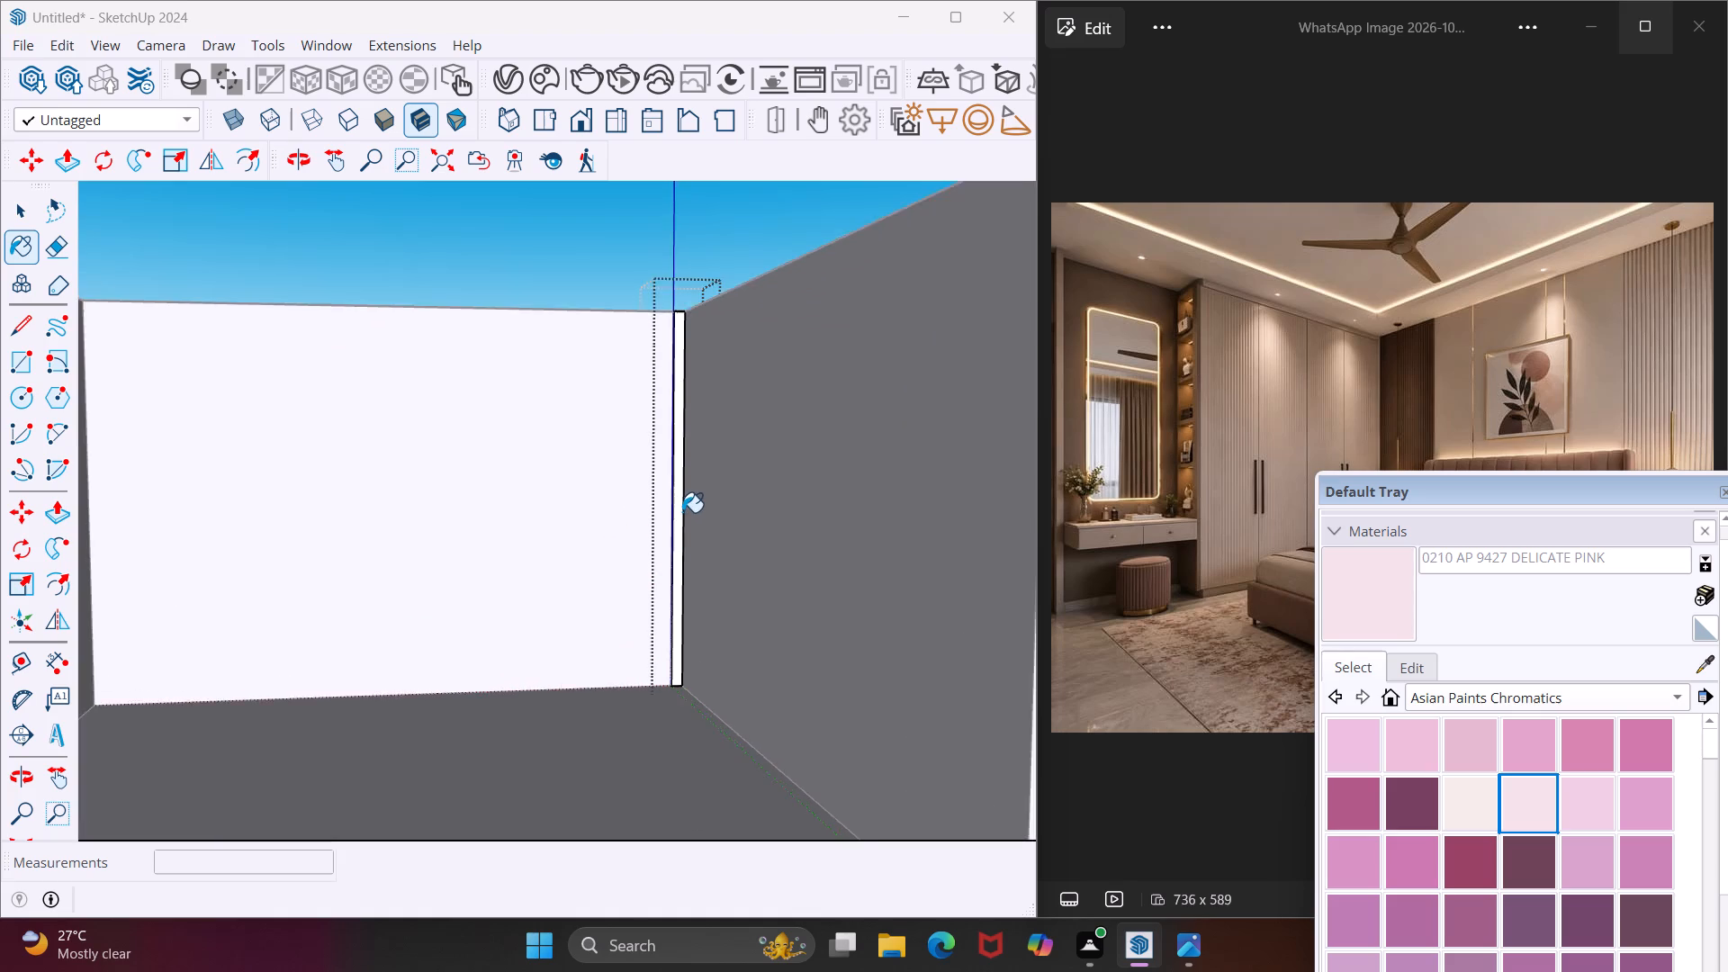
pyautogui.scroll(7, 682, 512)
pyautogui.click(679, 516)
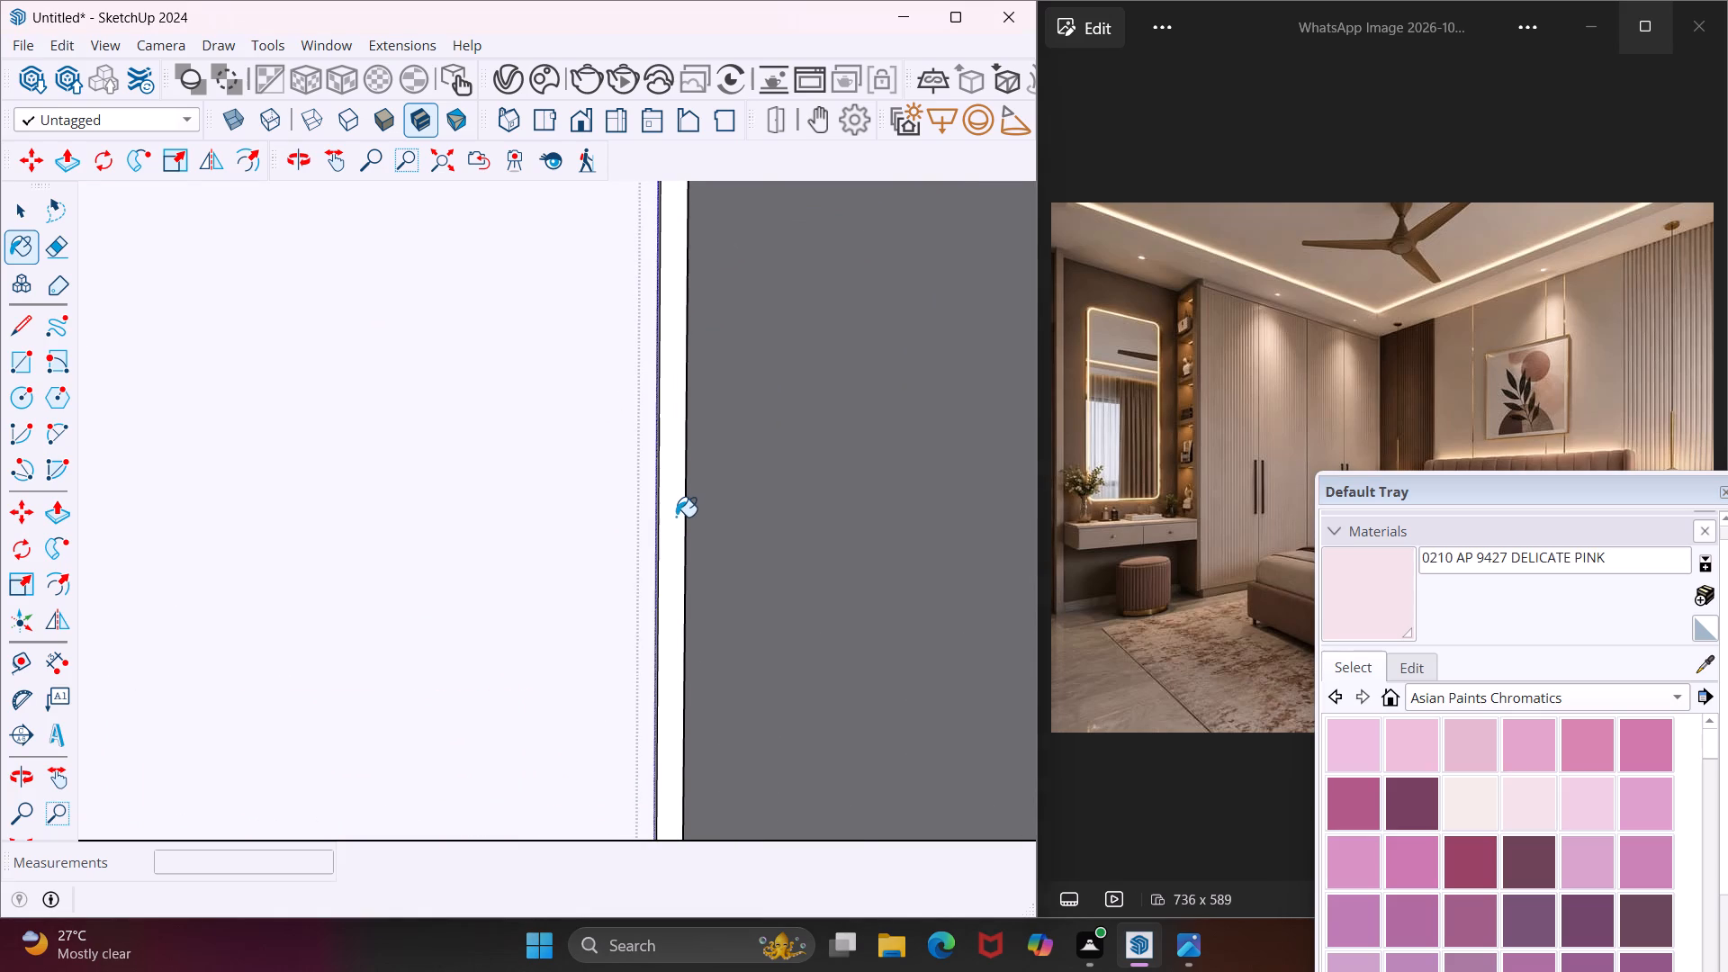
pyautogui.scroll(3, 676, 517)
pyautogui.click(672, 515)
pyautogui.moveTo(672, 515); pyautogui.dragTo(877, 526, button='middle')
pyautogui.scroll(9, 686, 513)
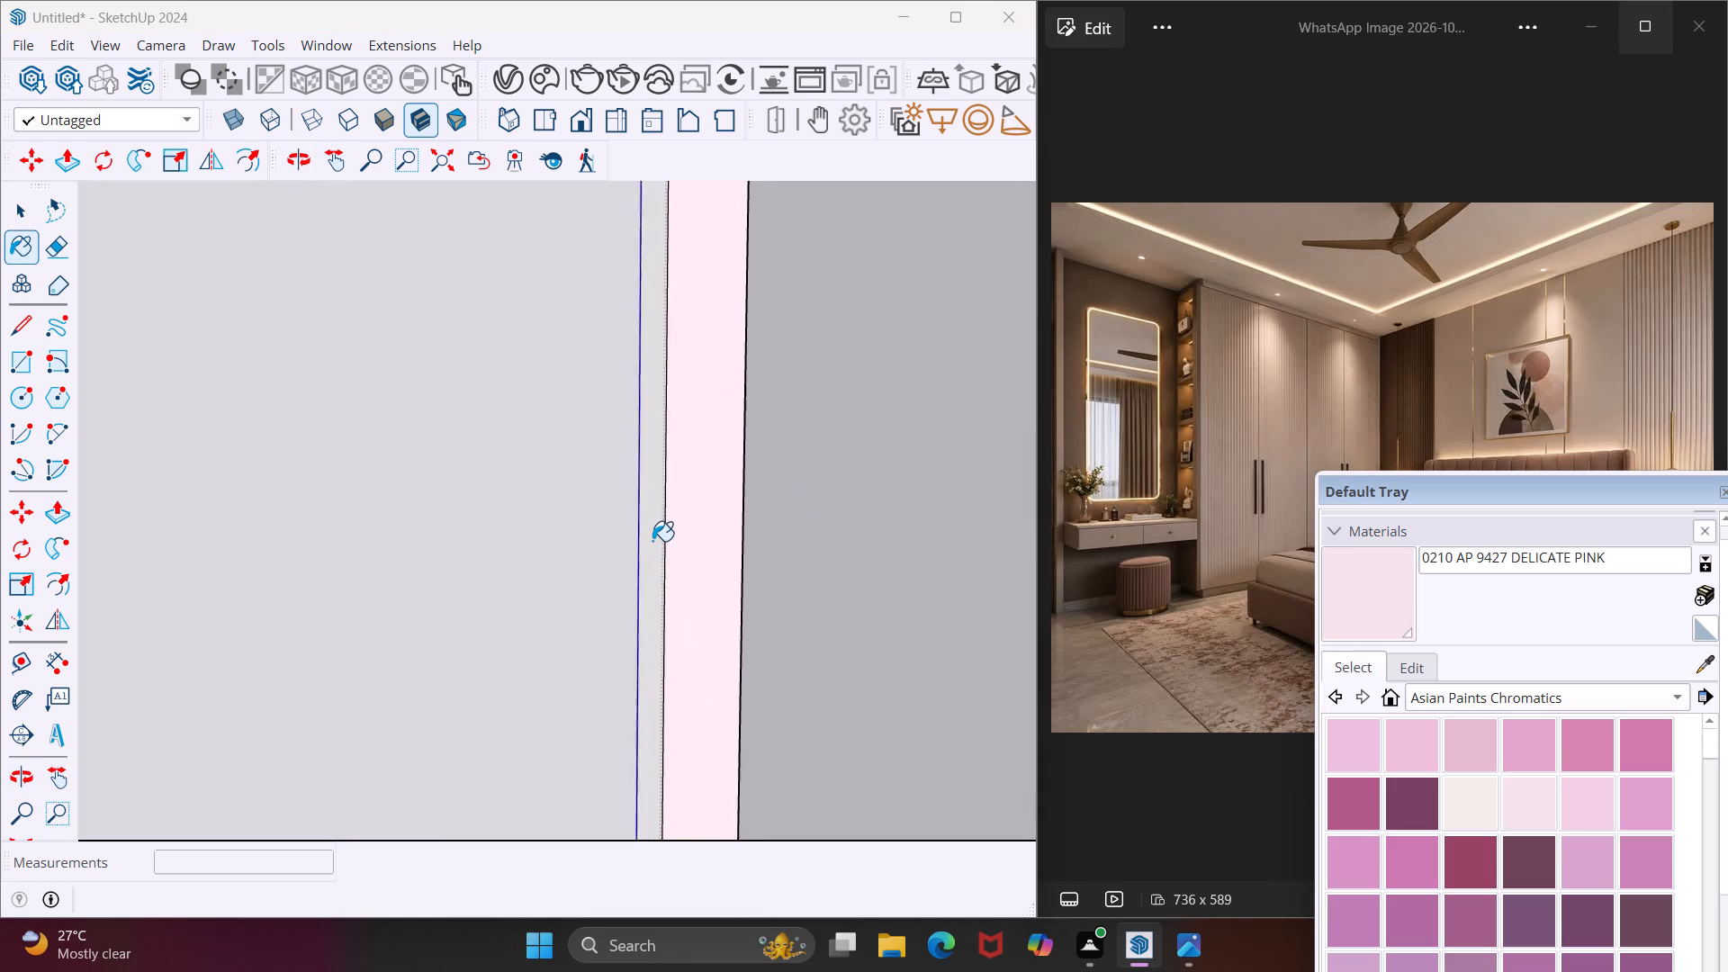
pyautogui.scroll(2, 652, 541)
pyautogui.click(652, 541)
pyautogui.scroll(-11, 670, 538)
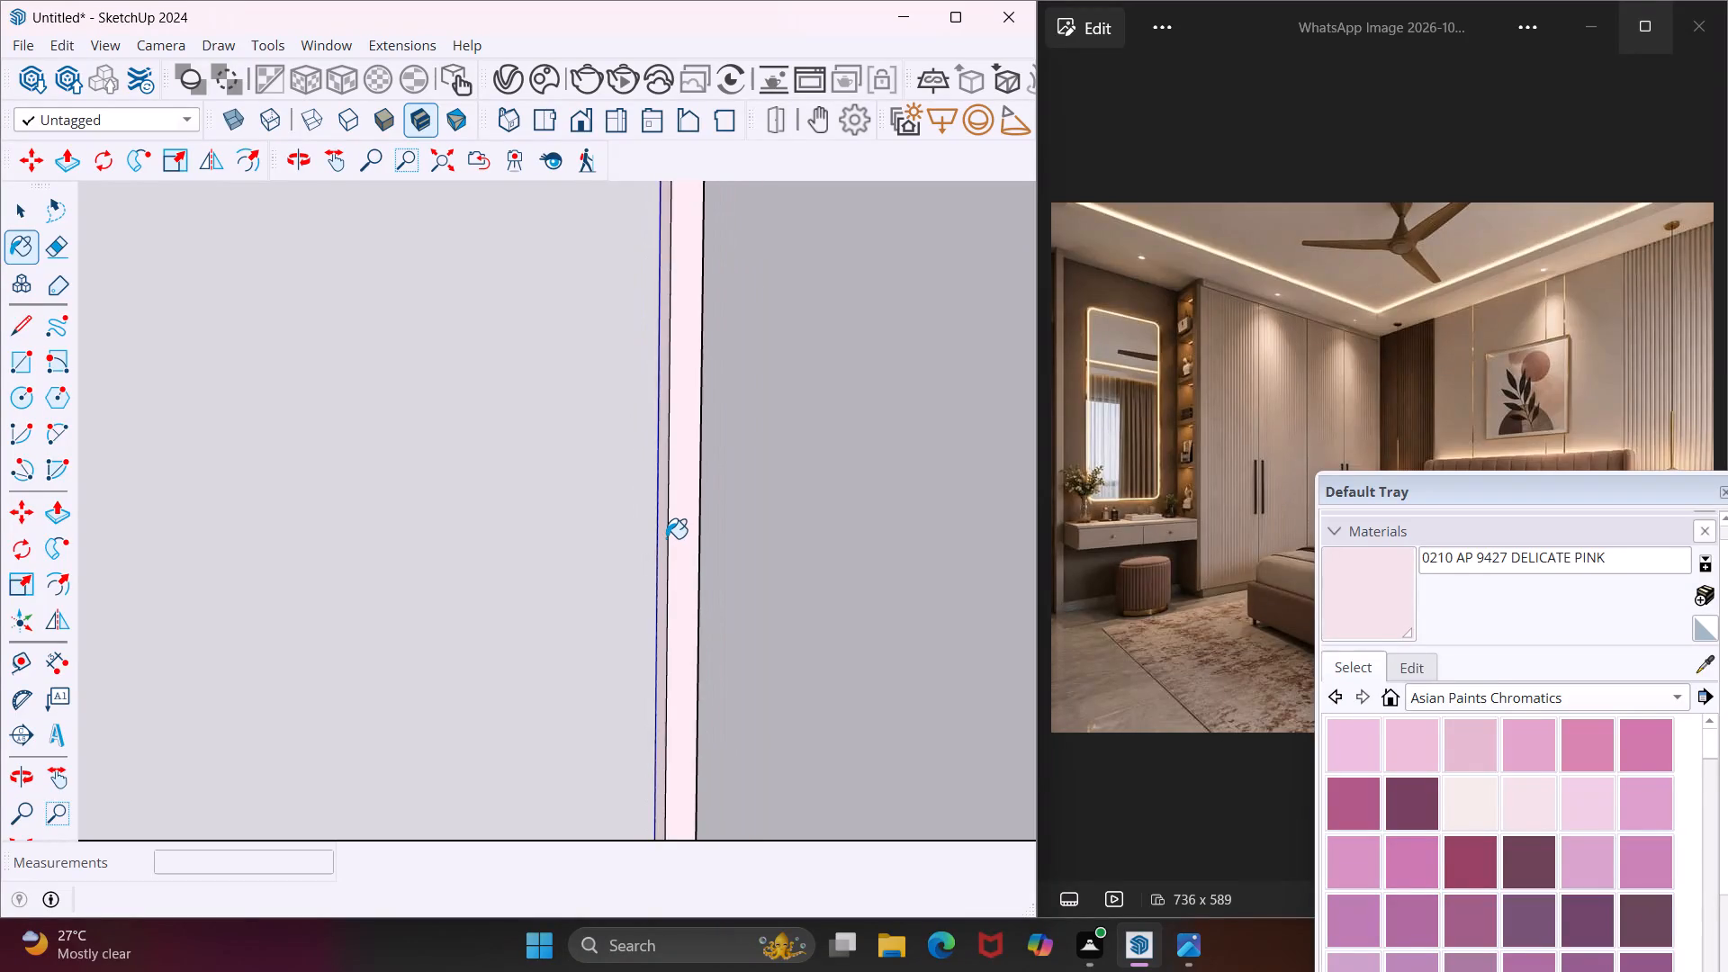
pyautogui.scroll(-14, 666, 538)
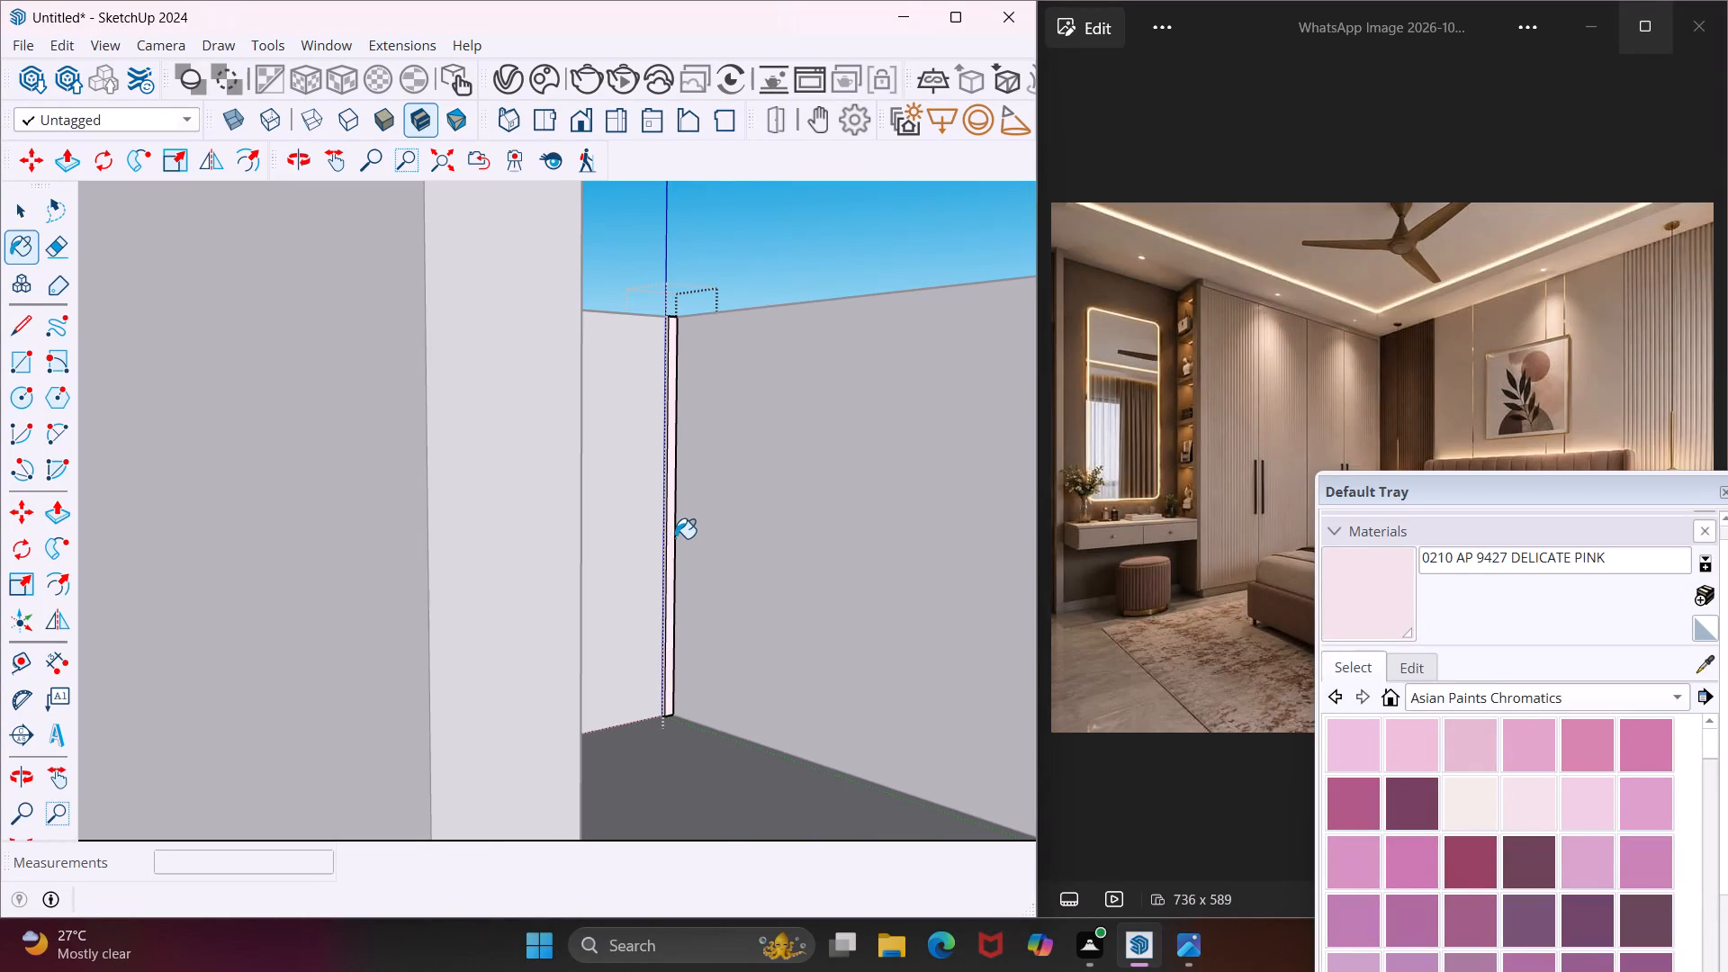
pyautogui.moveTo(675, 538); pyautogui.dragTo(568, 555, button='middle')
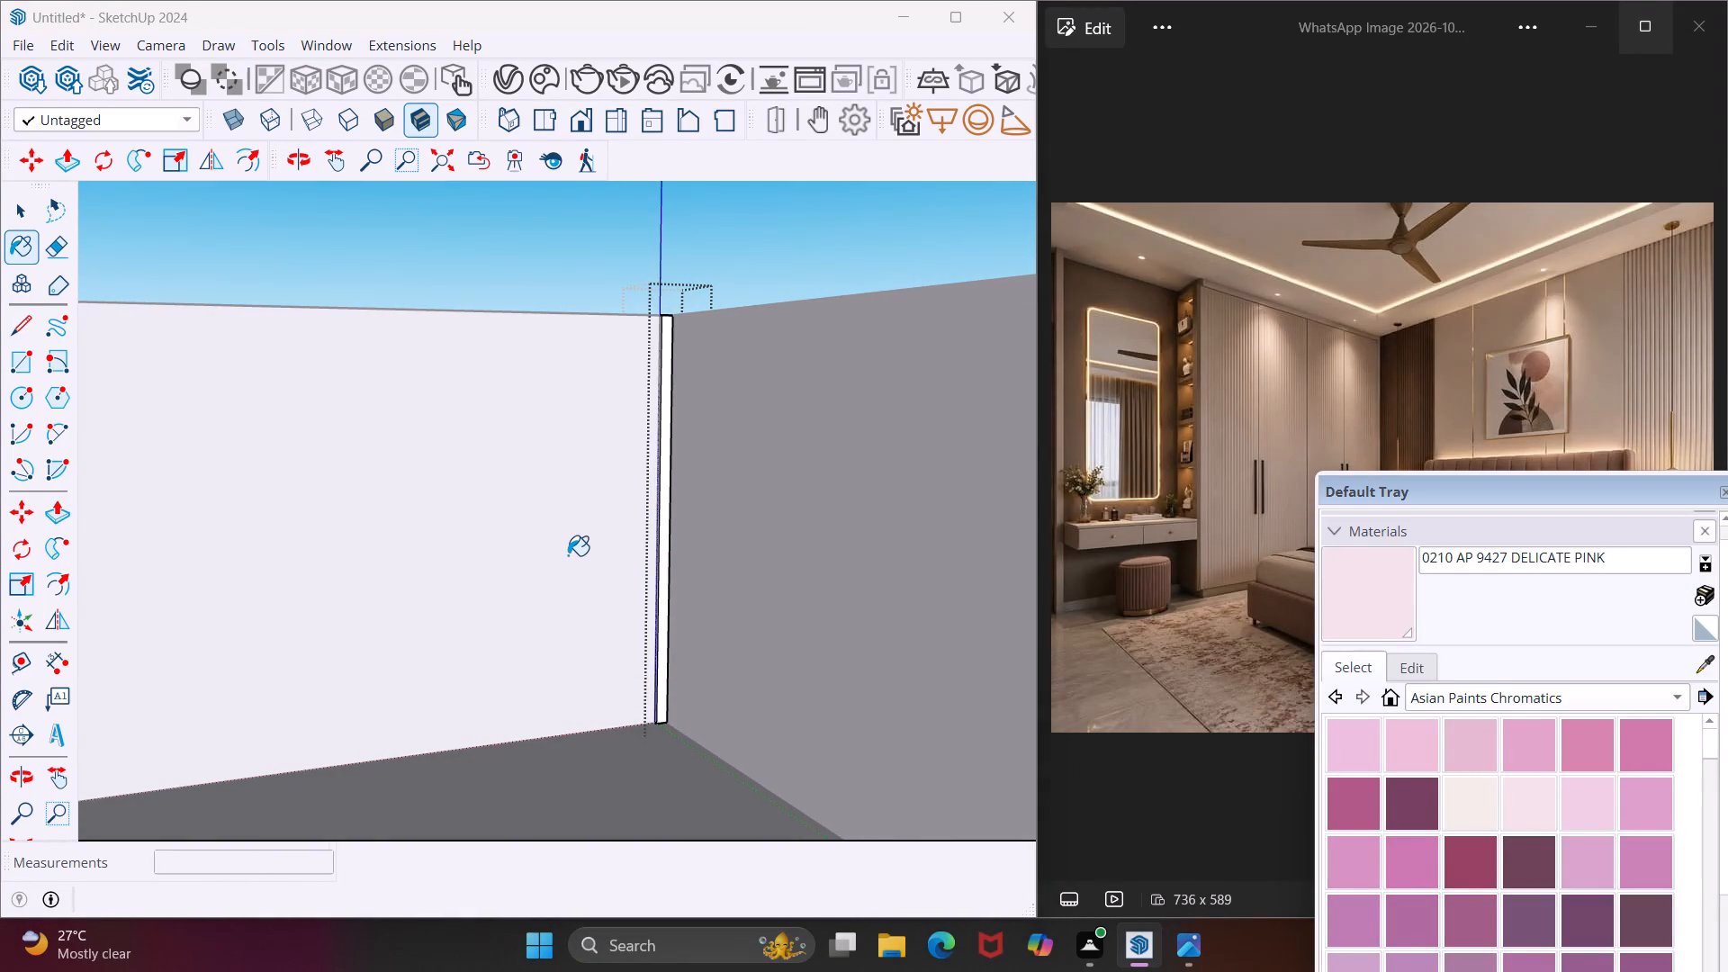
pyautogui.press('Escape')
pyautogui.press('space')
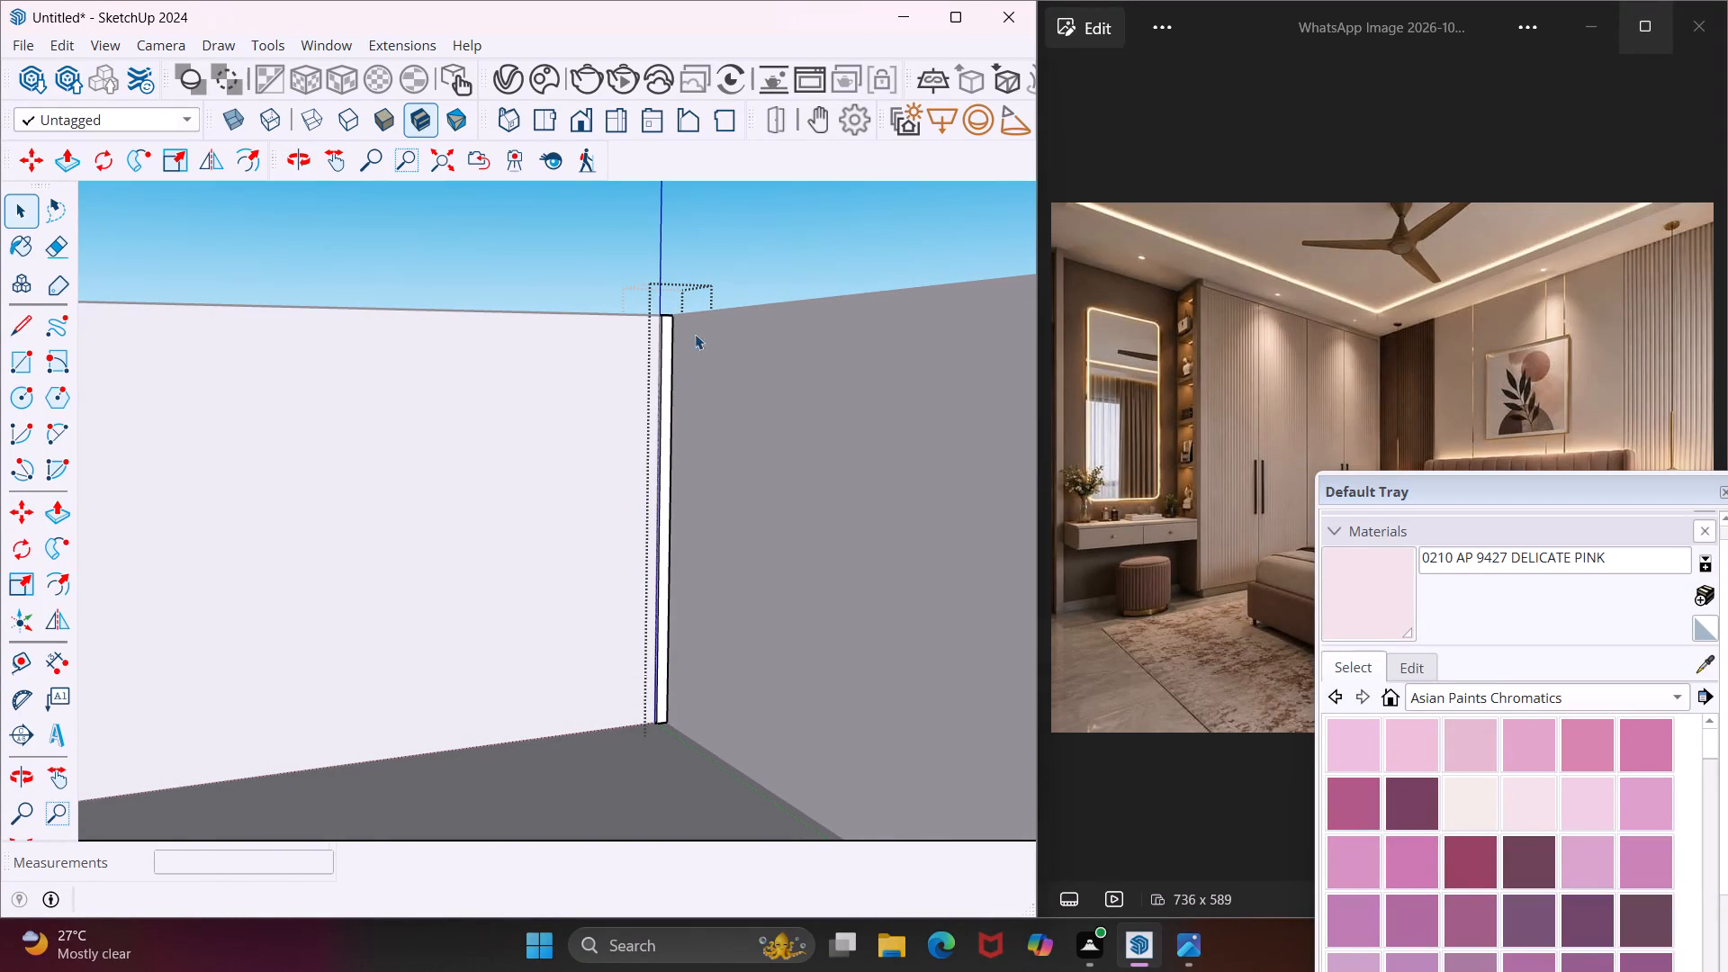
# Select the whole corner strip and copy it 4" along the back wall, away from the corner.
pyautogui.moveTo(700, 300); pyautogui.dragTo(591, 587)
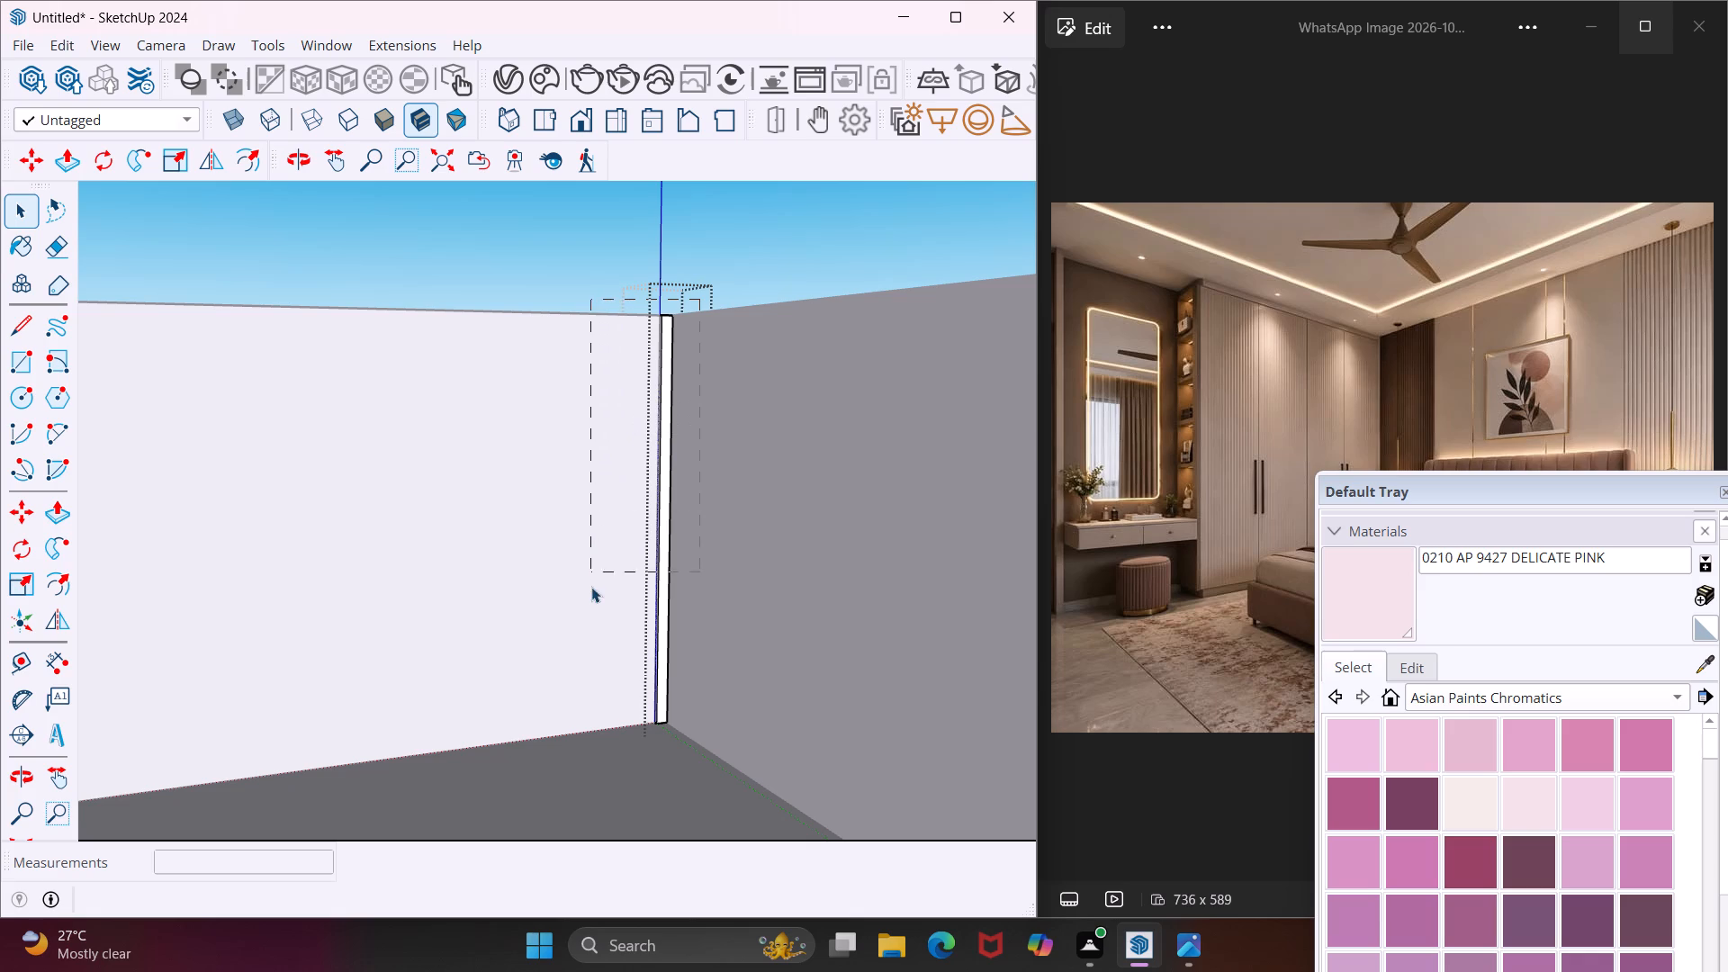
pyautogui.moveTo(591, 587); pyautogui.dragTo(615, 744)
pyautogui.scroll(7, 677, 712)
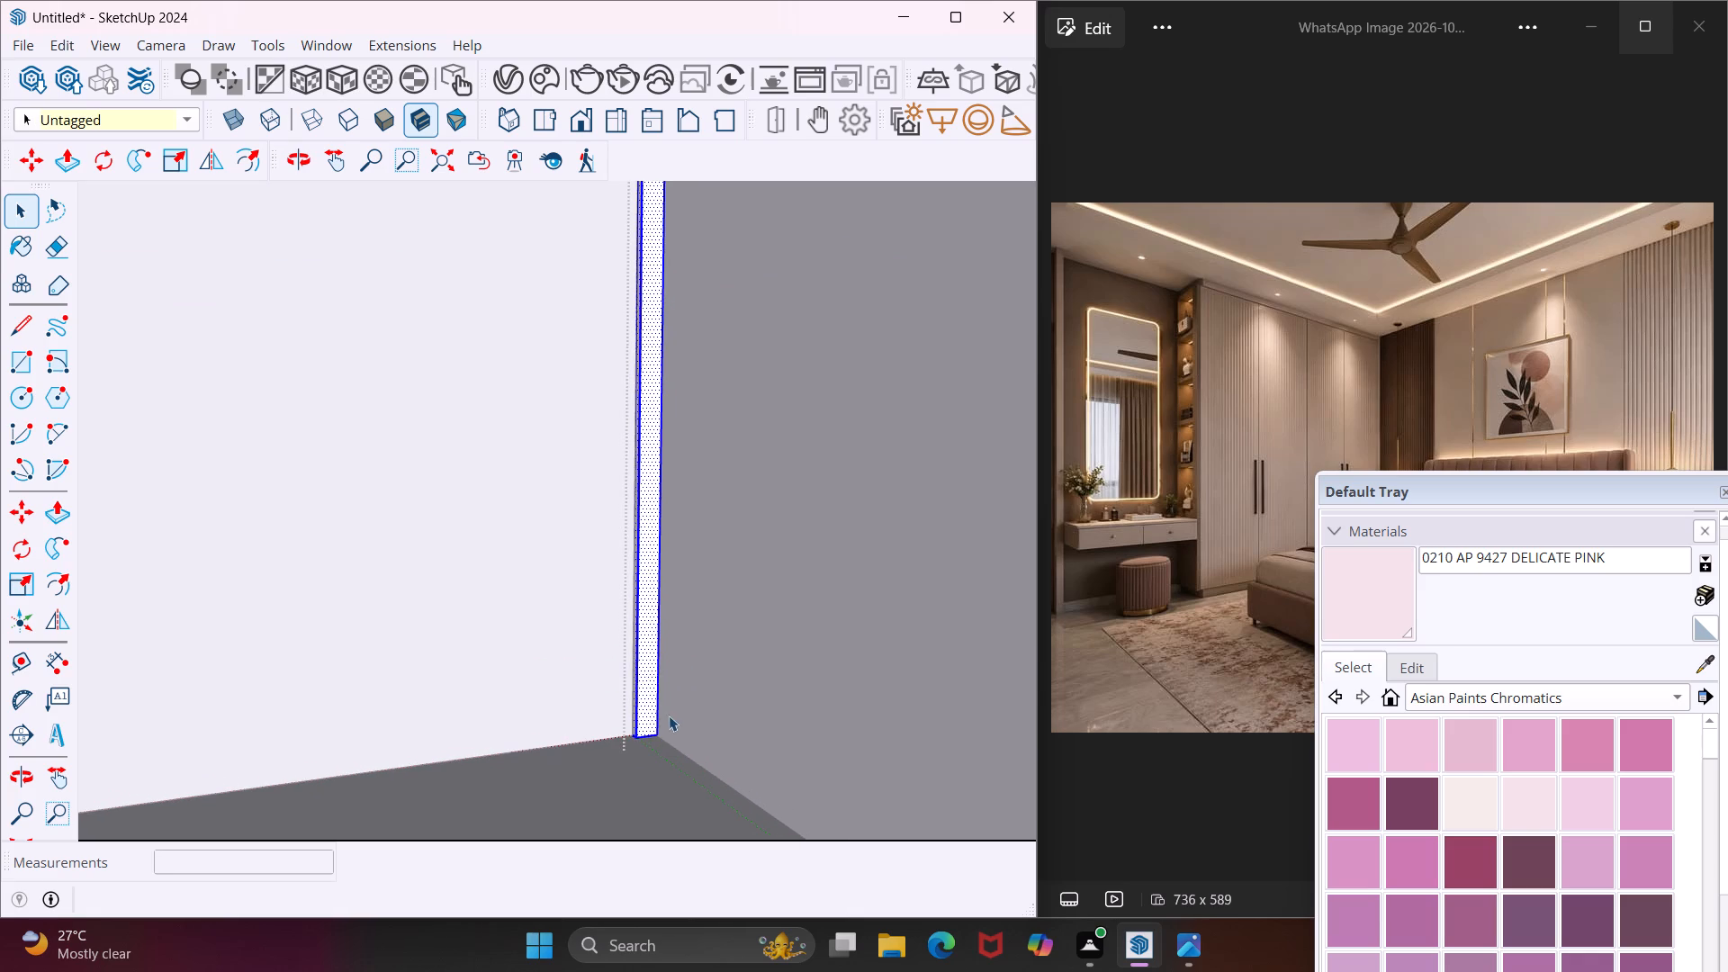
pyautogui.press('m')
pyautogui.scroll(4, 629, 747)
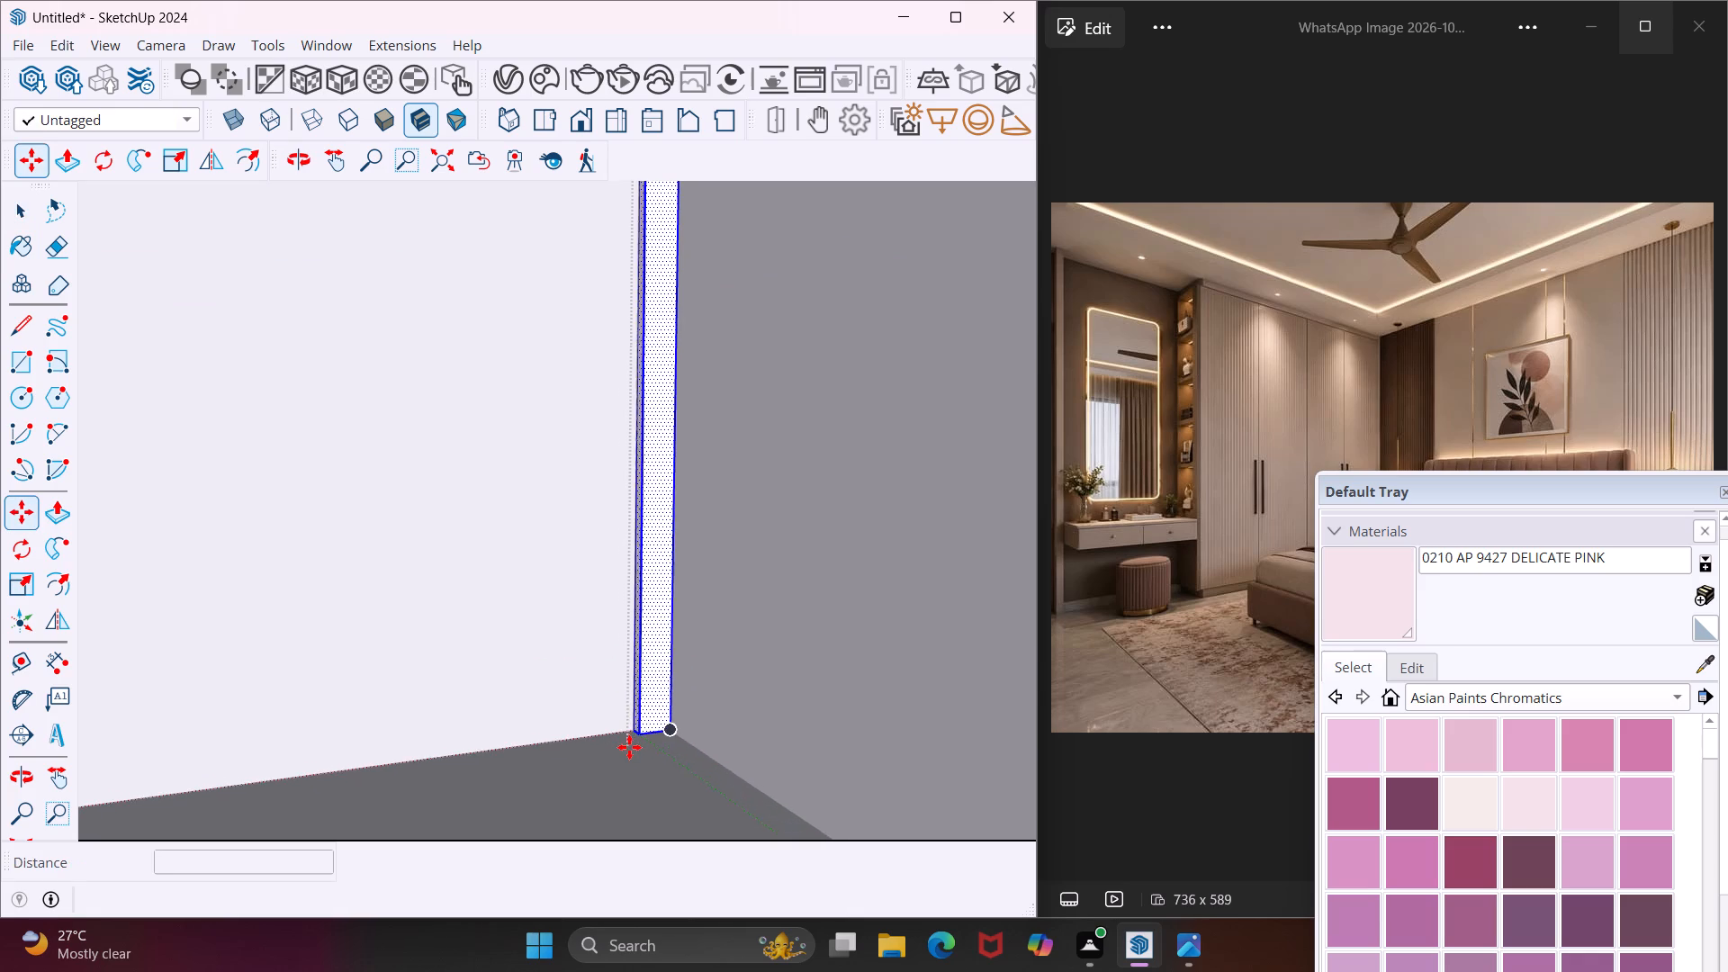
pyautogui.scroll(4, 629, 747)
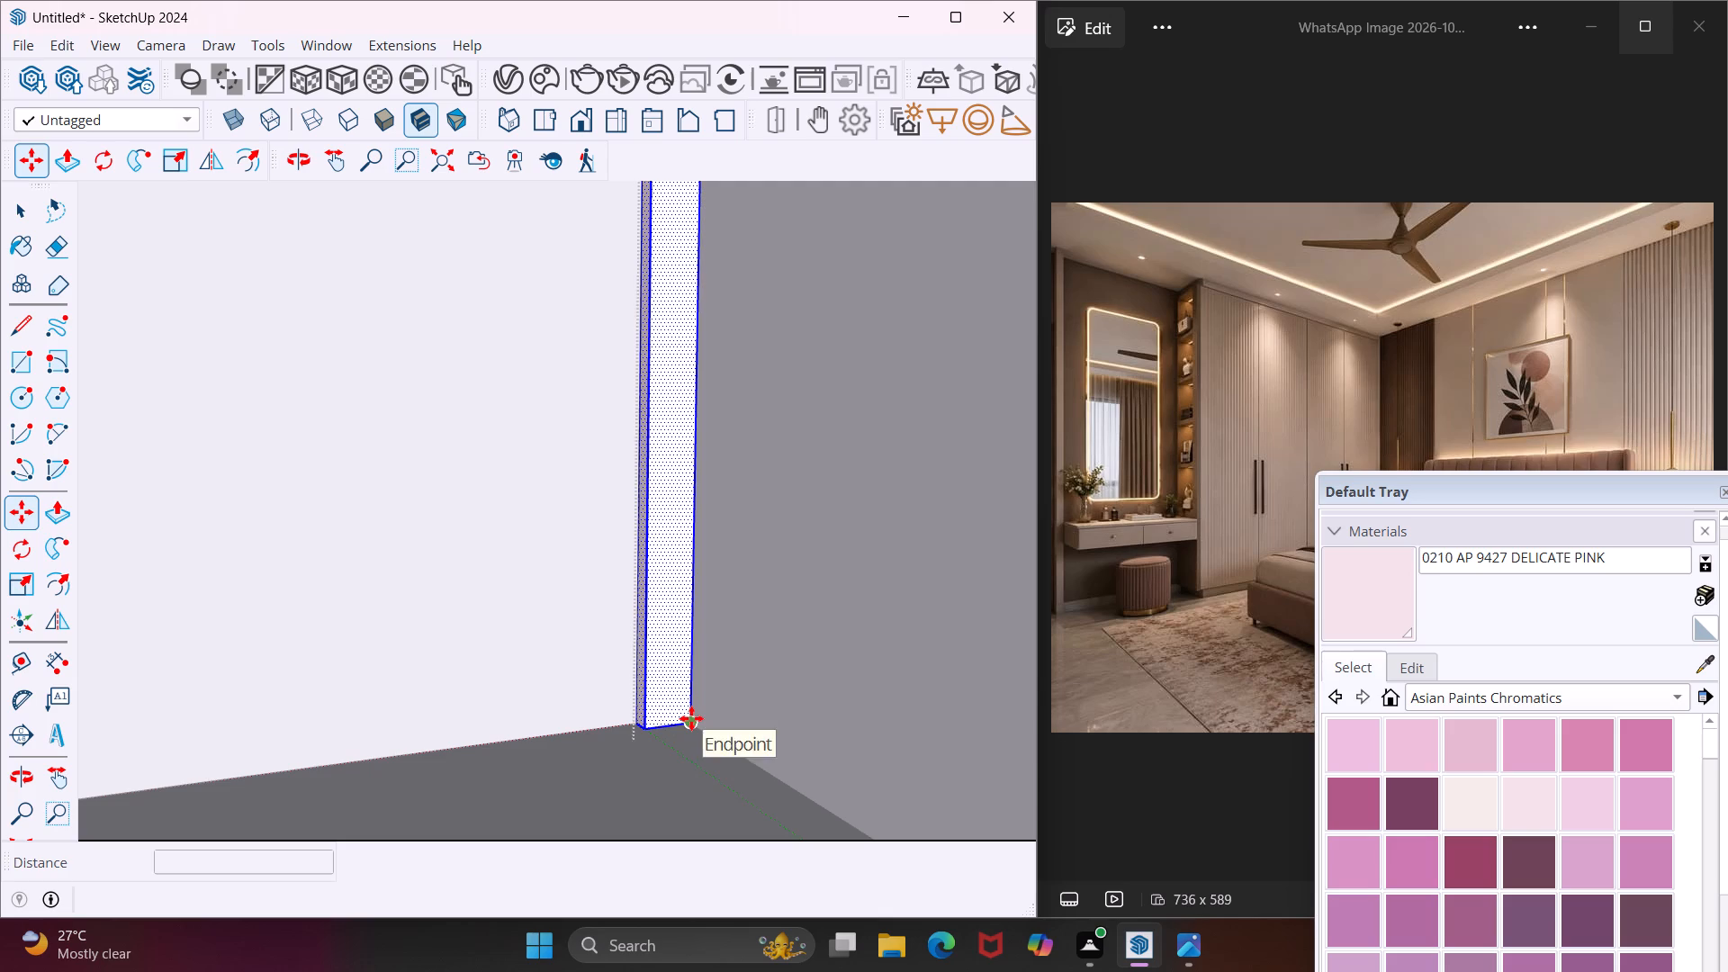
pyautogui.click(691, 718)
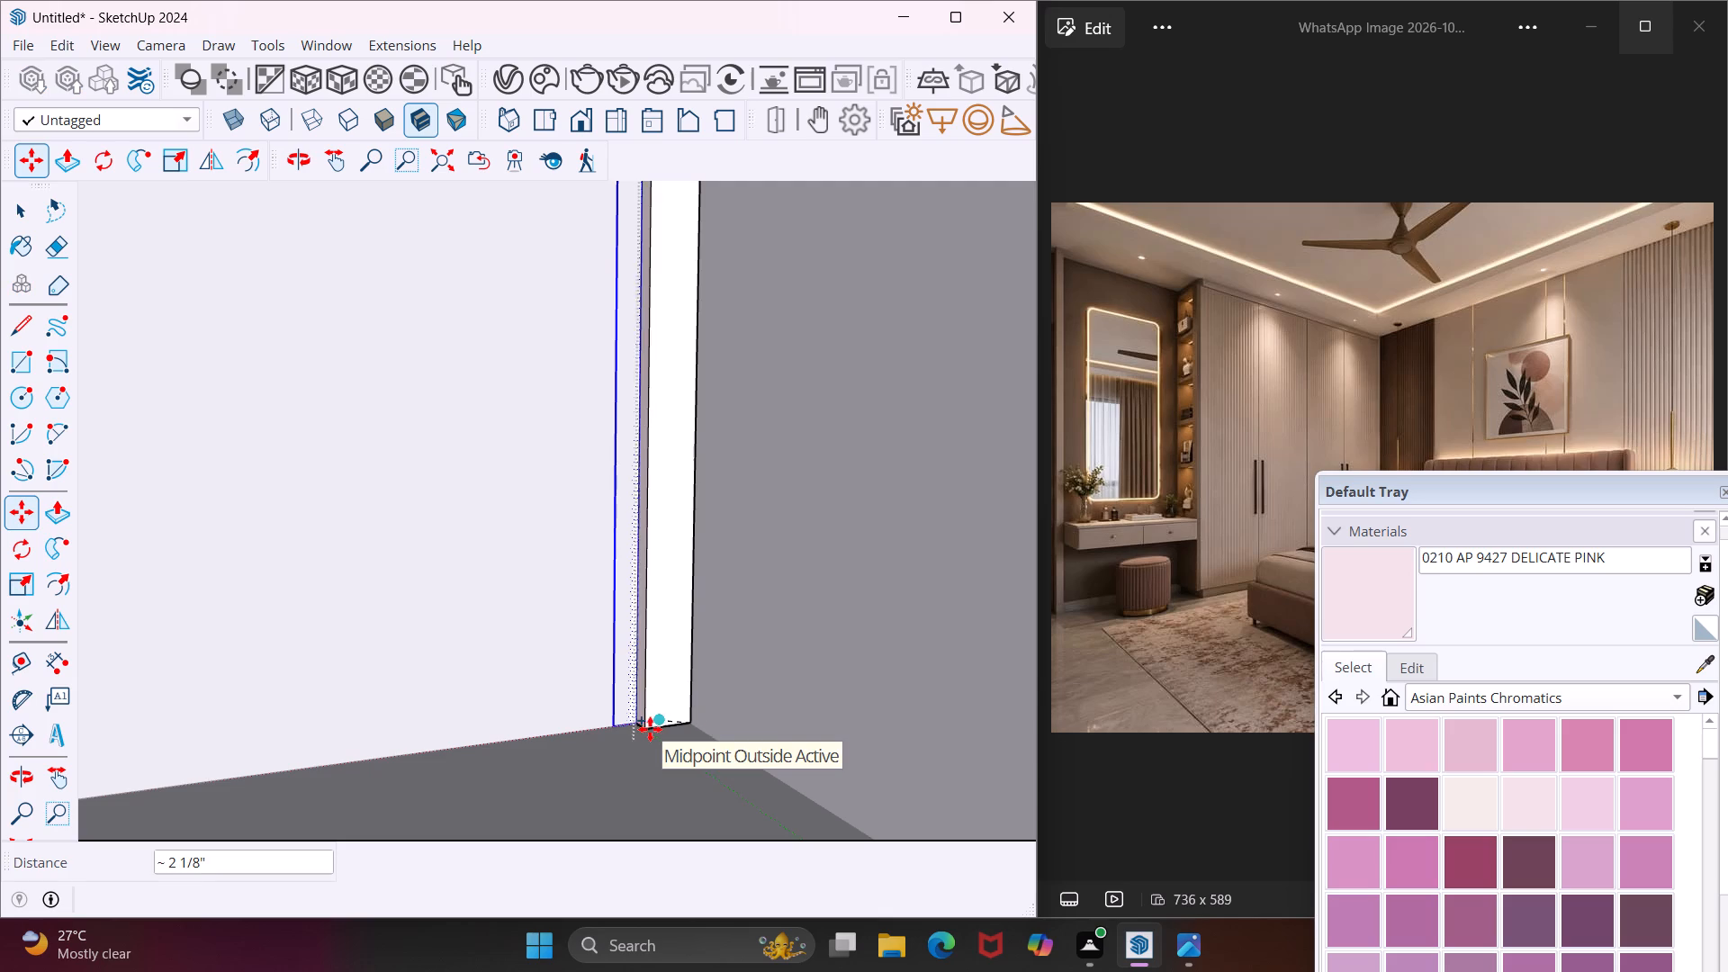
pyautogui.scroll(8, 637, 733)
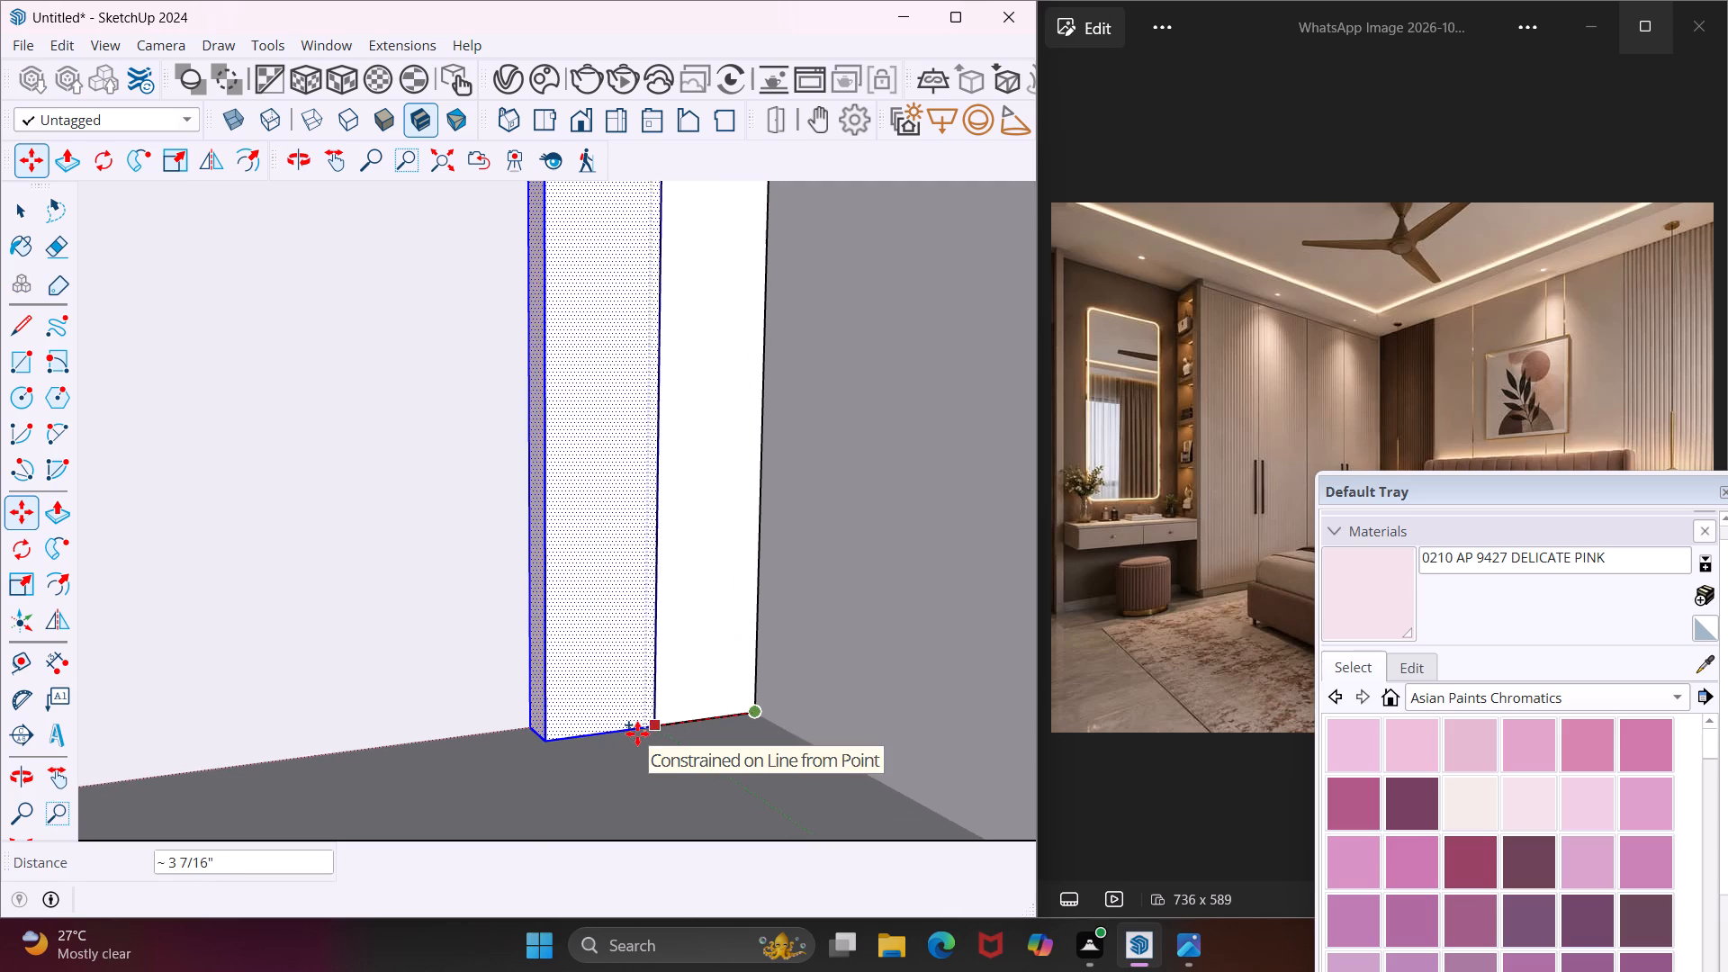
pyautogui.moveTo(621, 742); pyautogui.dragTo(547, 760, button='middle')
pyautogui.scroll(1, 548, 760)
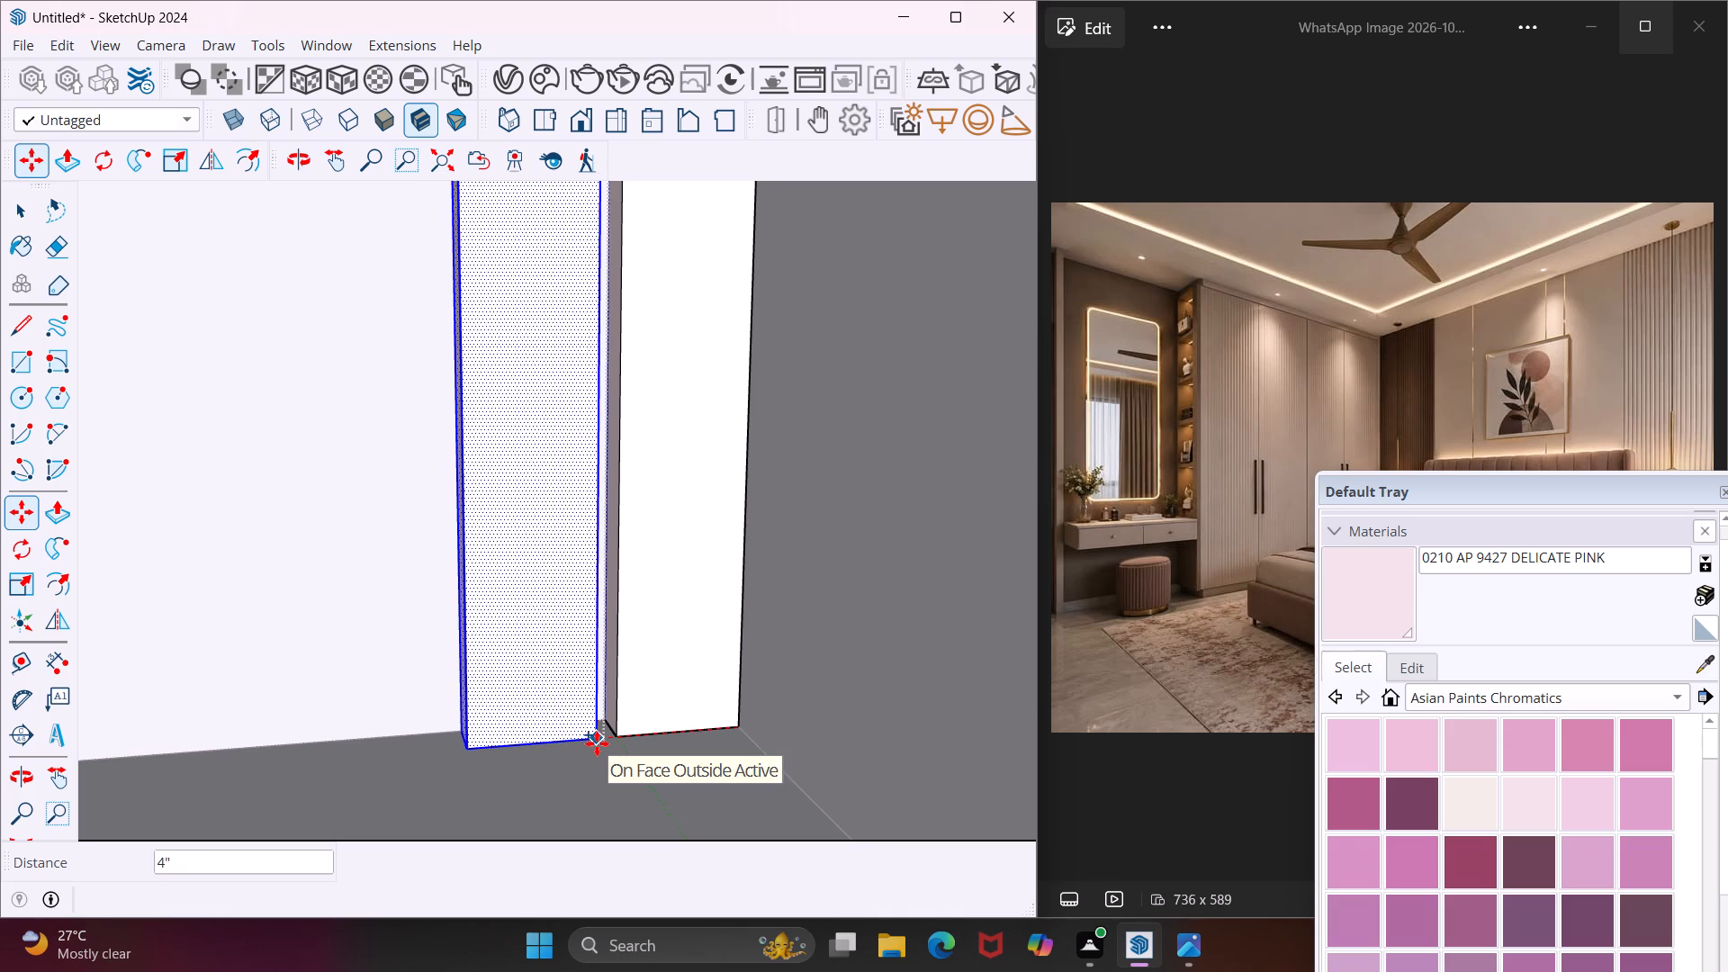
pyautogui.click(597, 743)
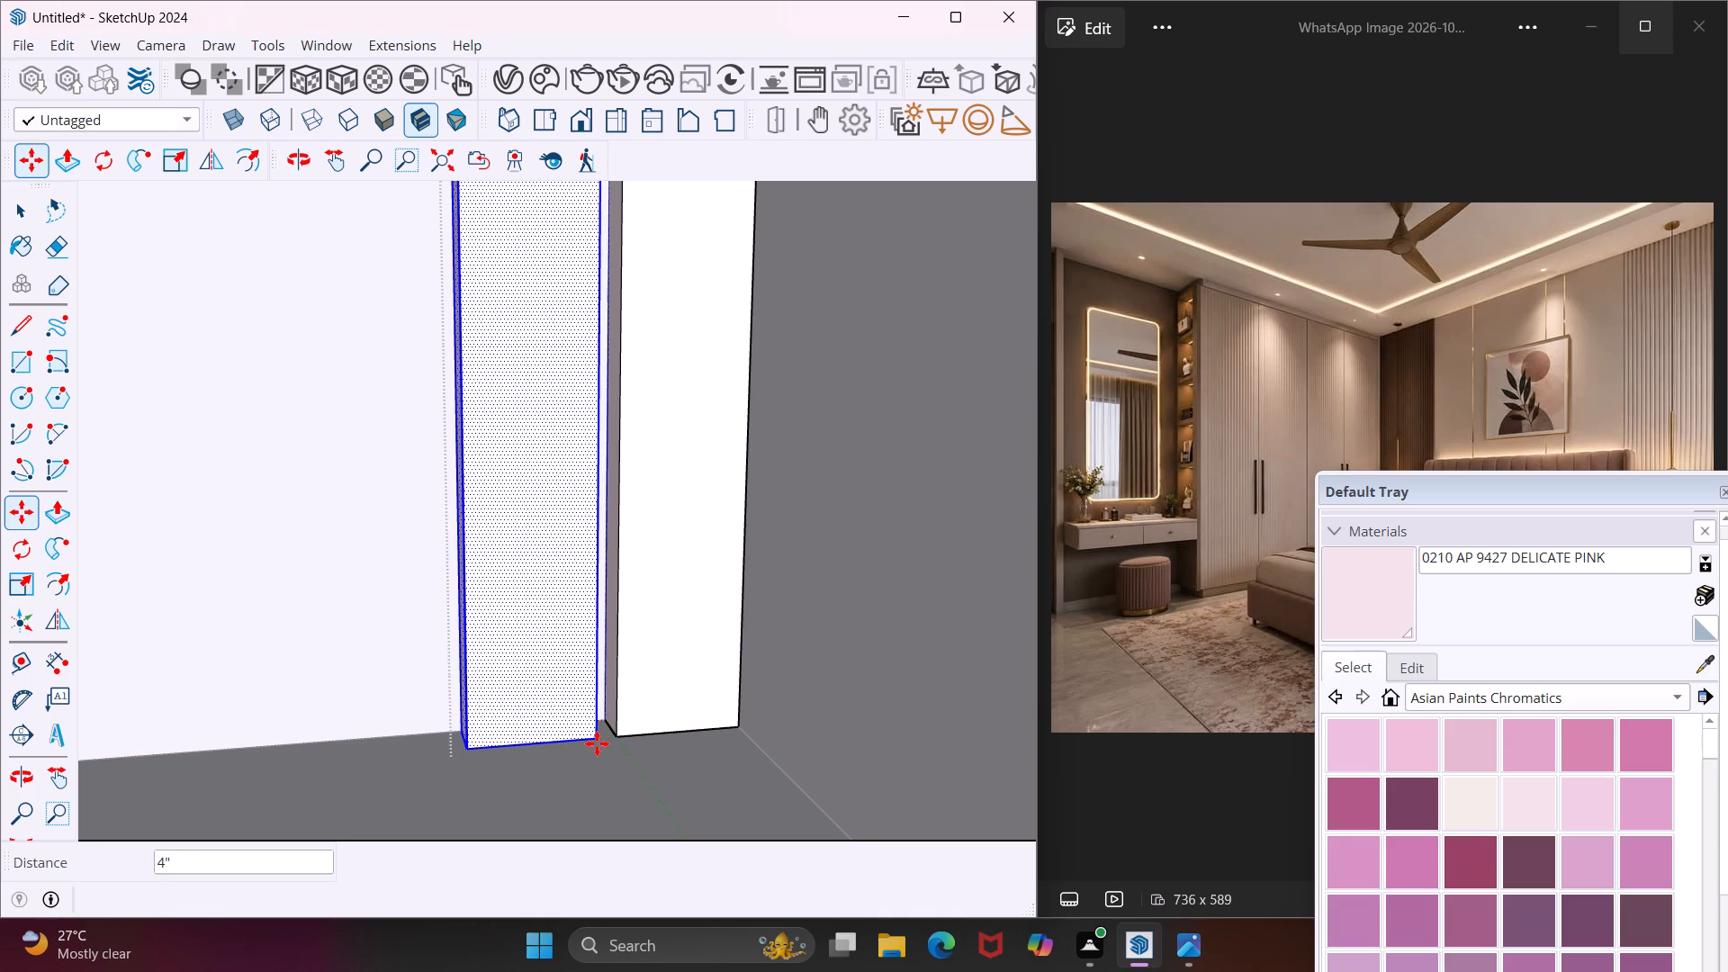
# Multiply the strip copy by 20 along the back wall at the same spacing.
pyautogui.write('*20')
pyautogui.press('Return')
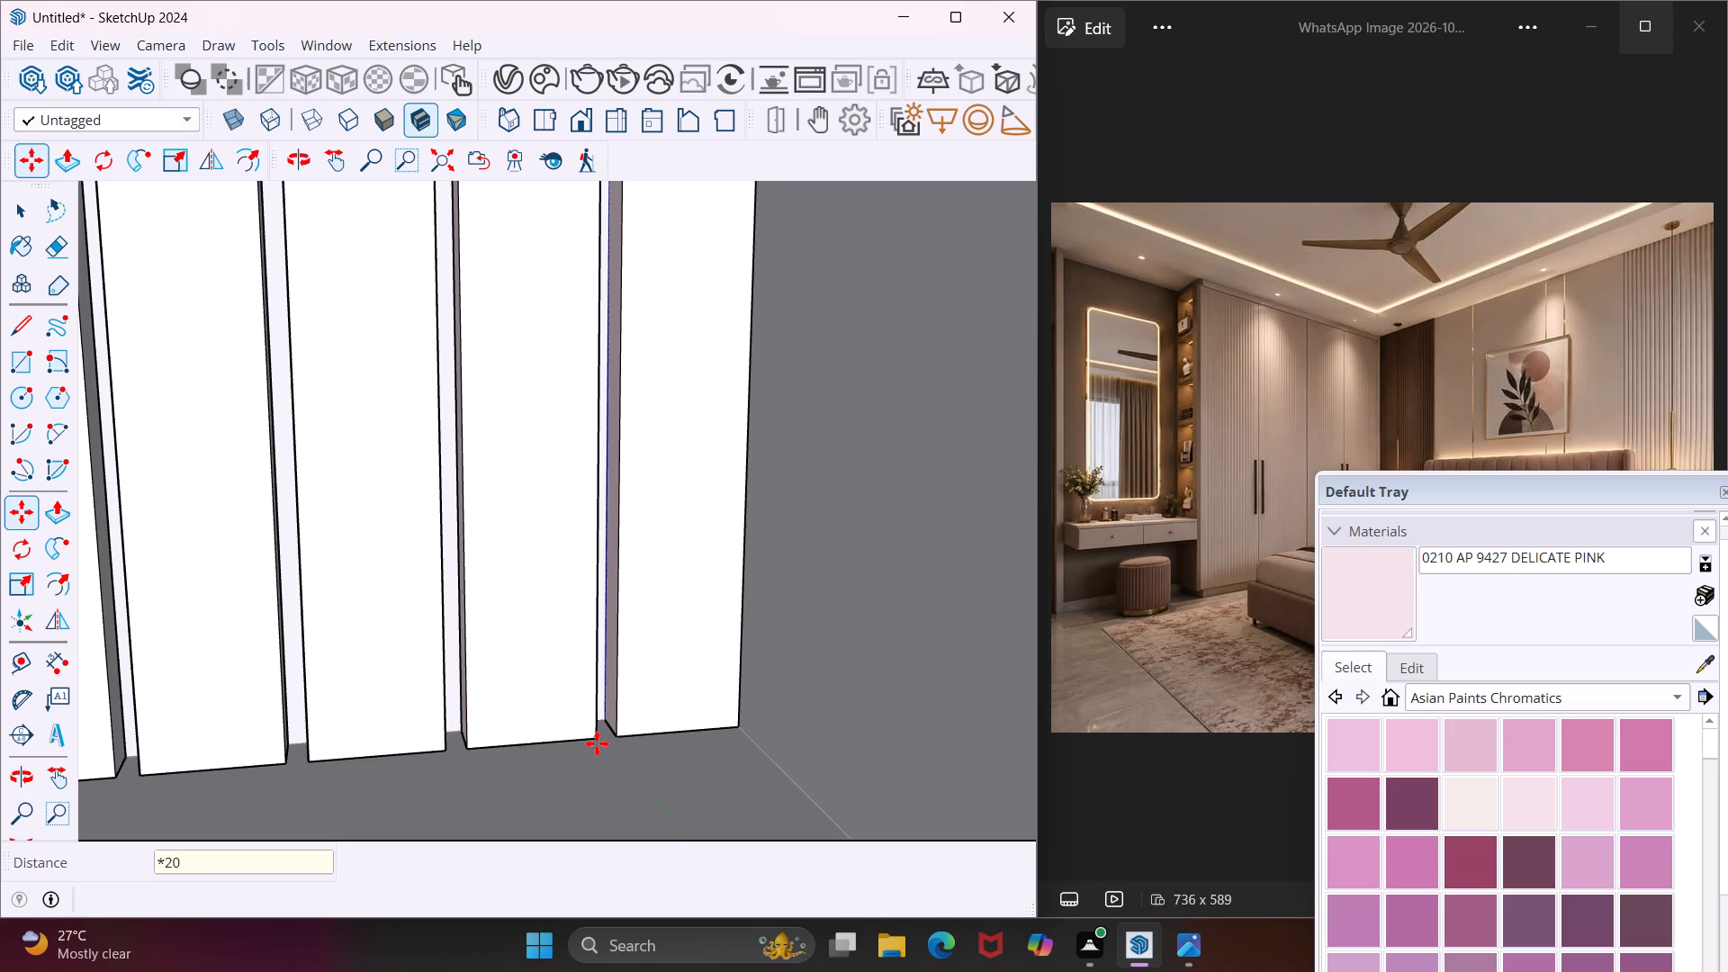
pyautogui.scroll(-17, 597, 743)
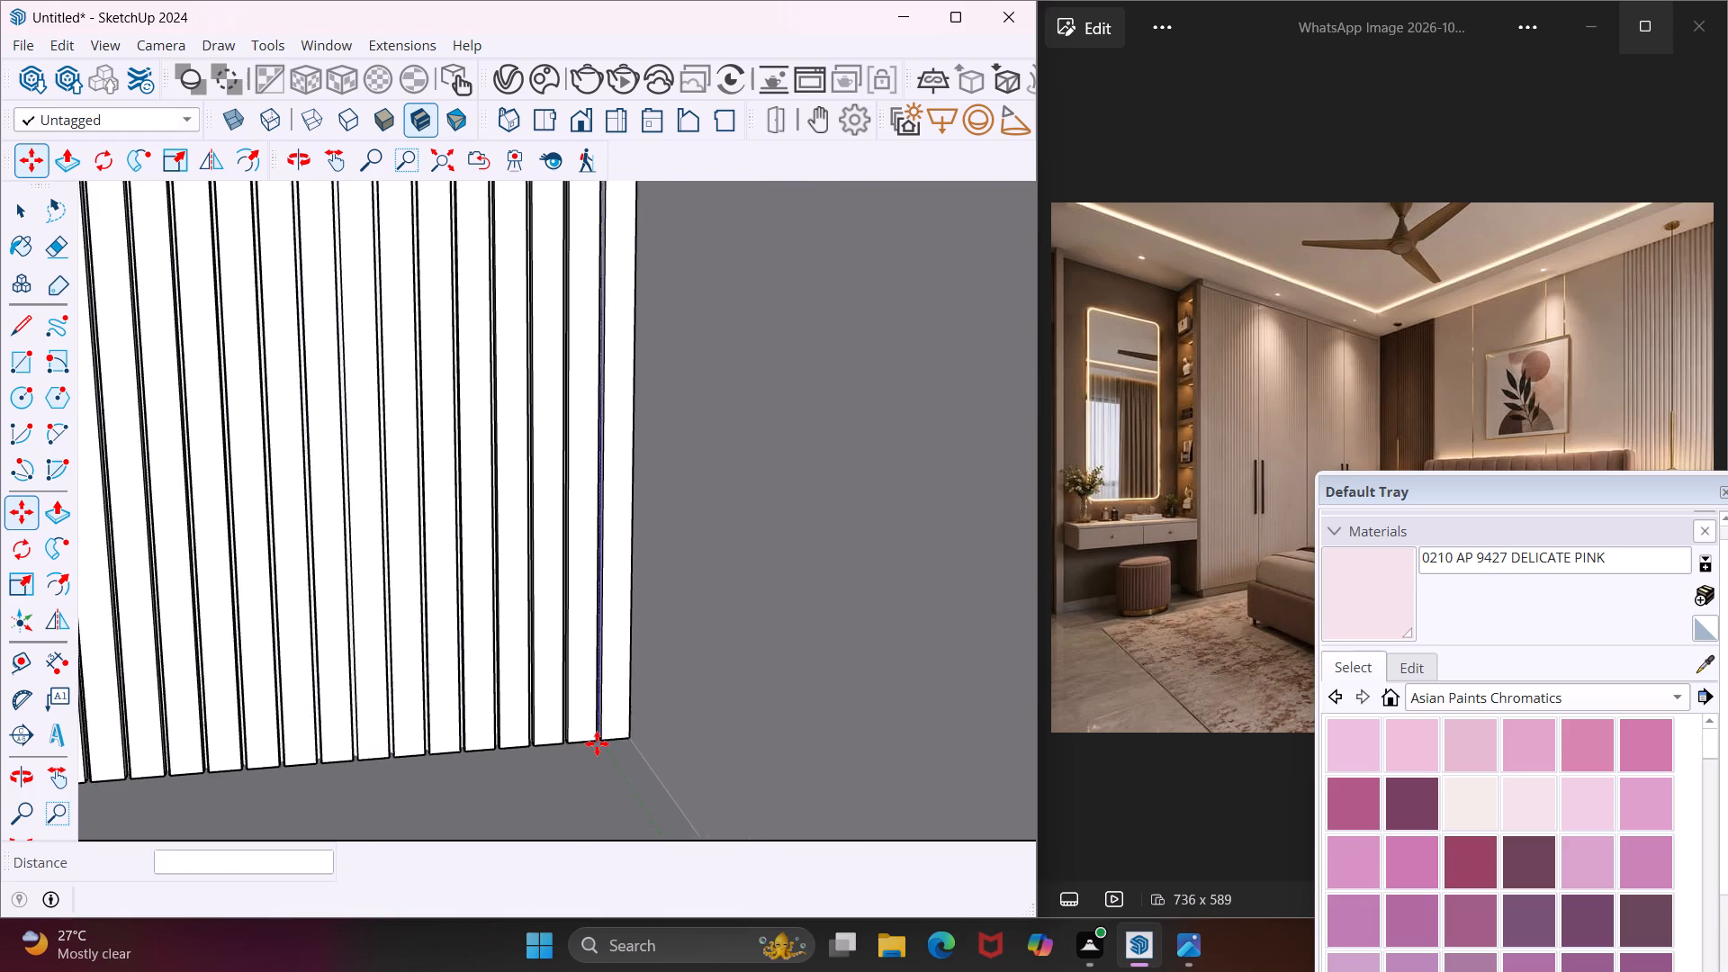
pyautogui.scroll(-9, 597, 743)
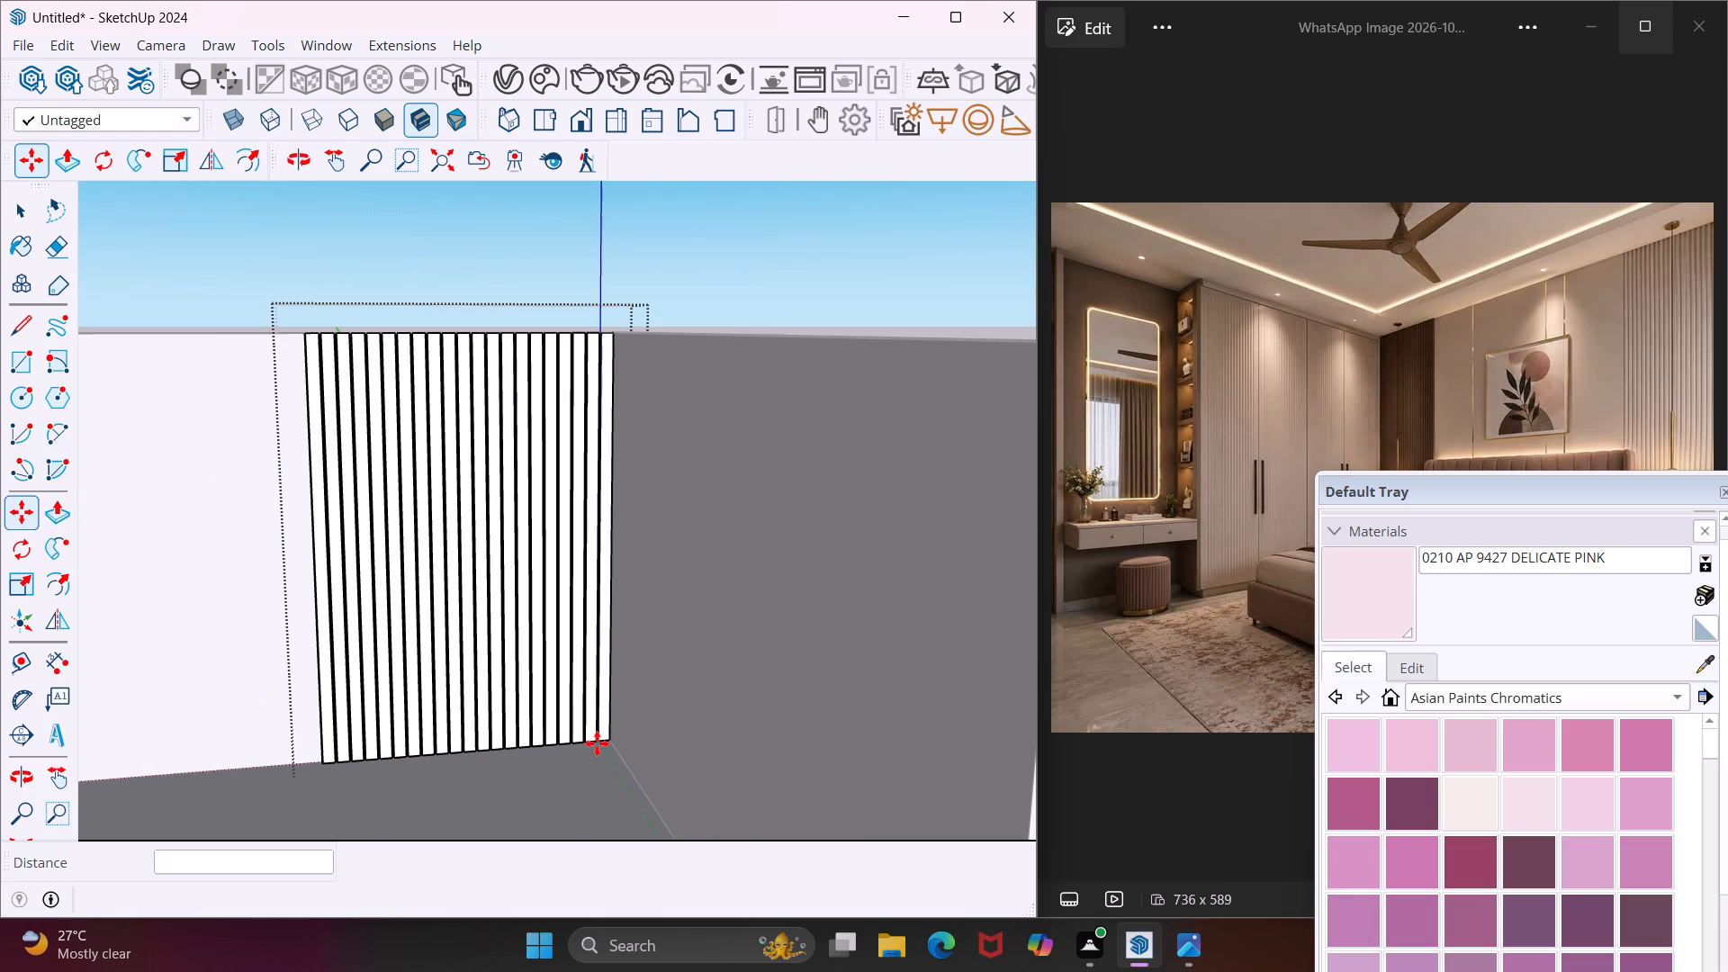
pyautogui.scroll(-5, 597, 743)
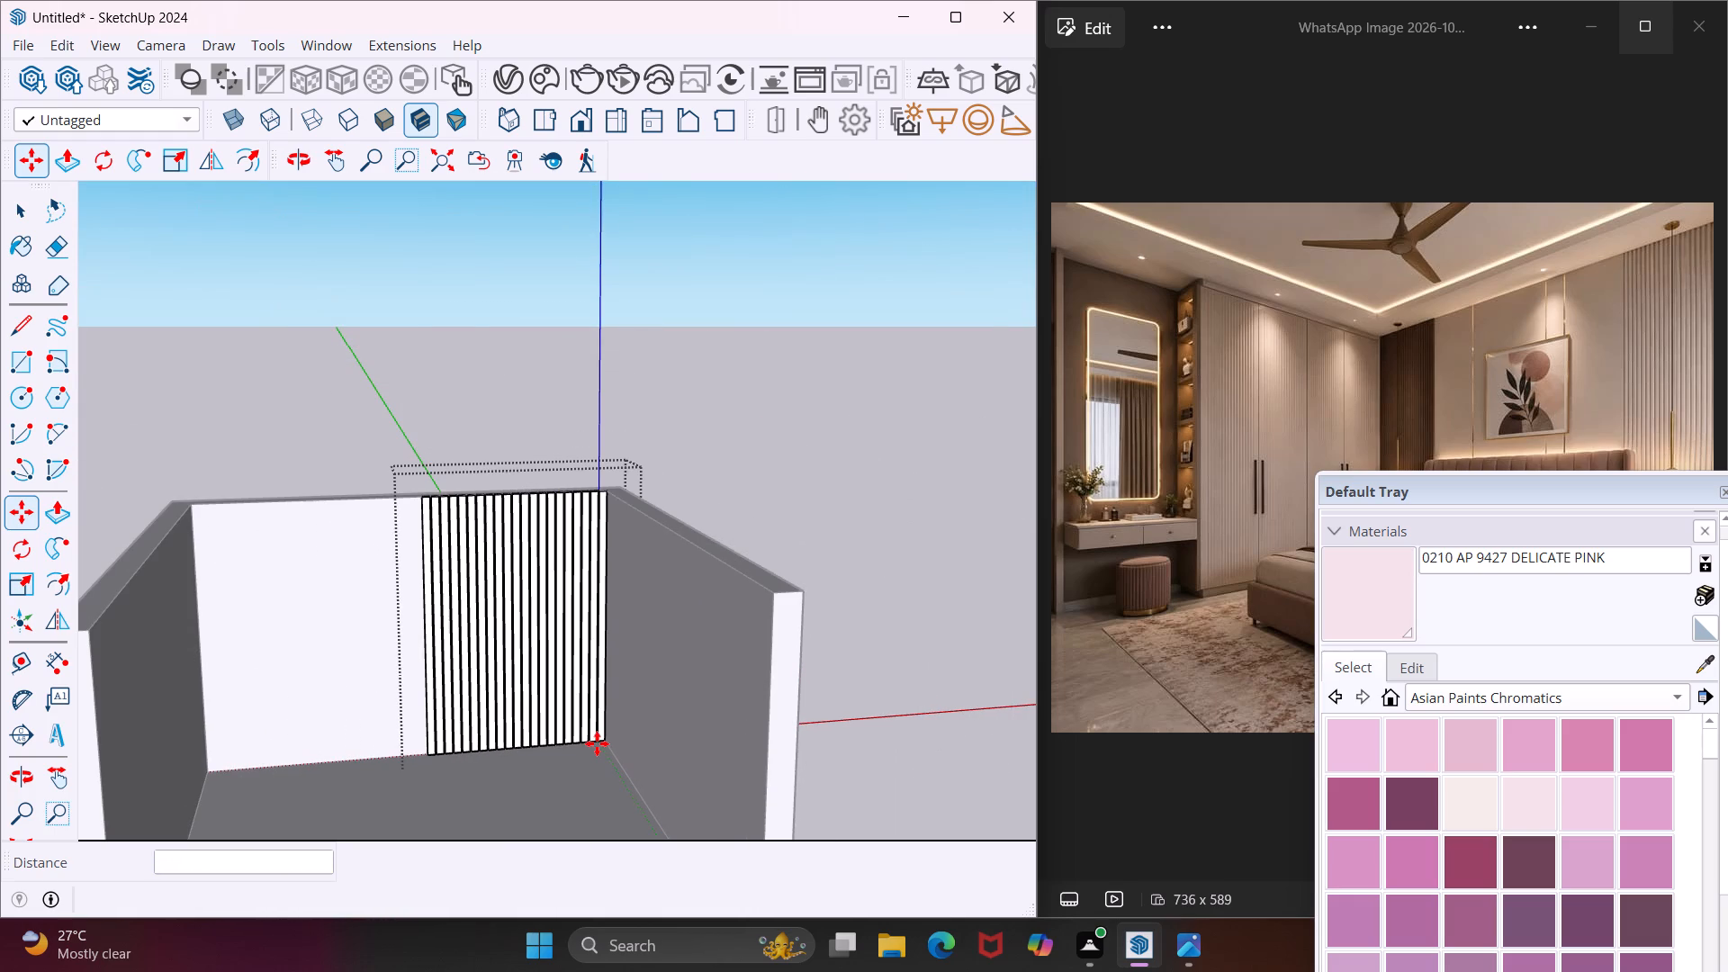
pyautogui.press('Escape')
pyautogui.press('space')
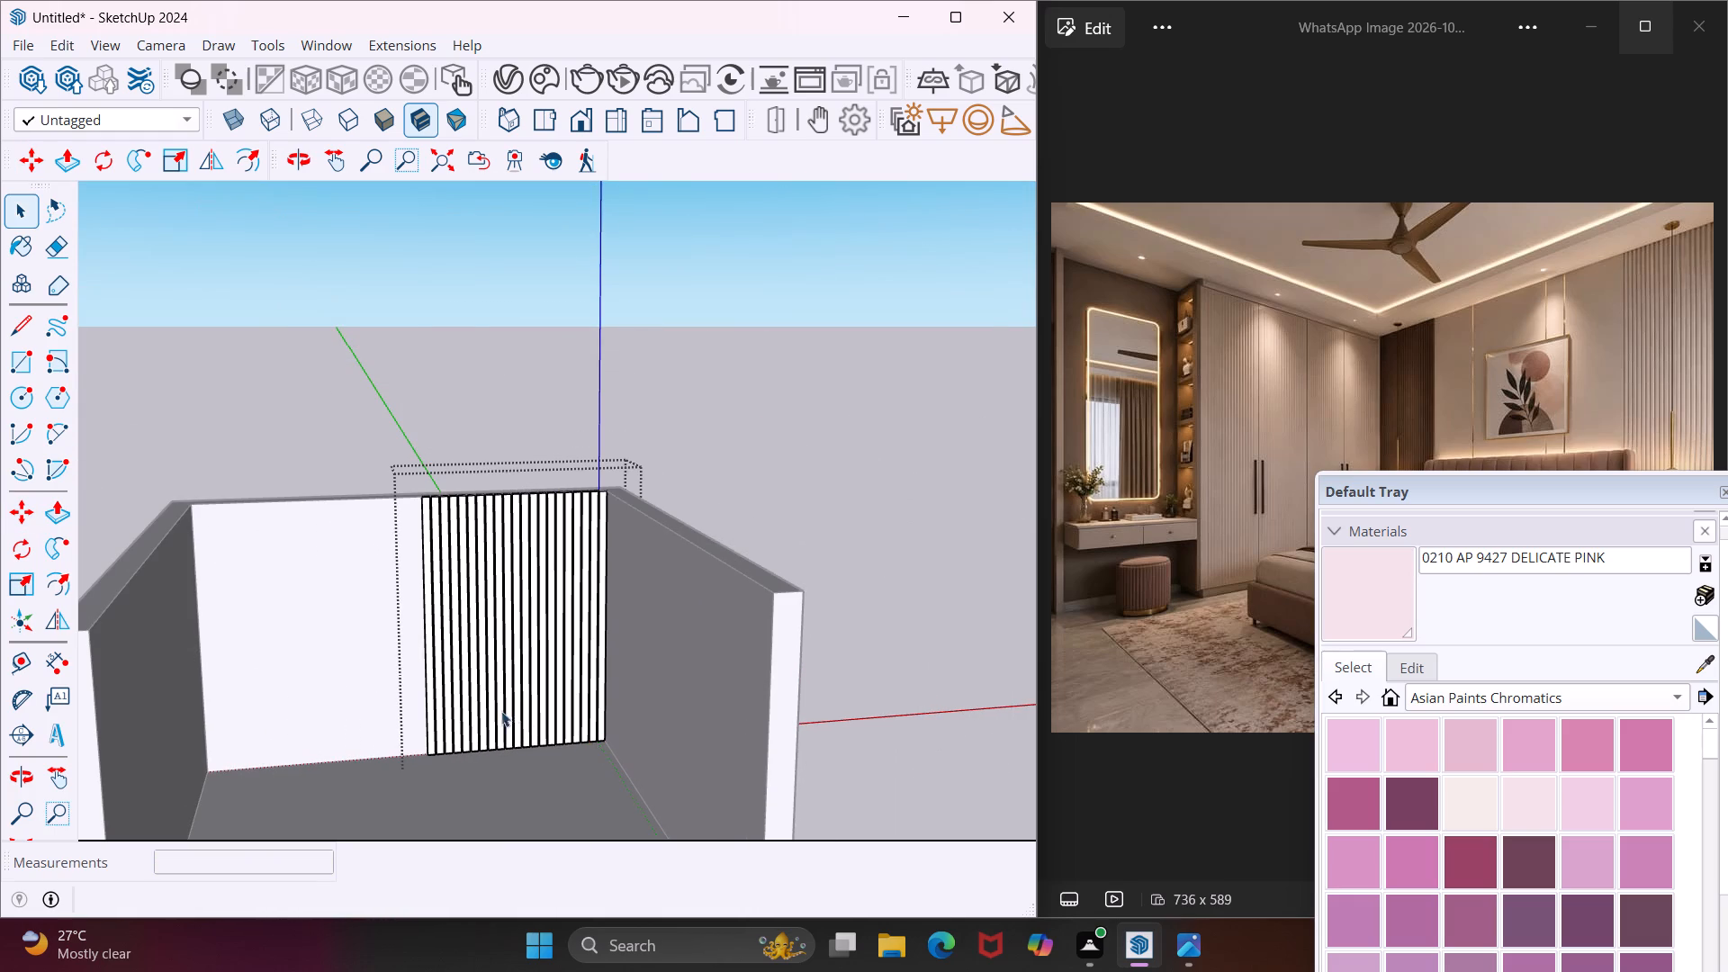
# Delete the six panelling strips farthest from the back wall's corner and exit the open group.
pyautogui.scroll(7, 429, 744)
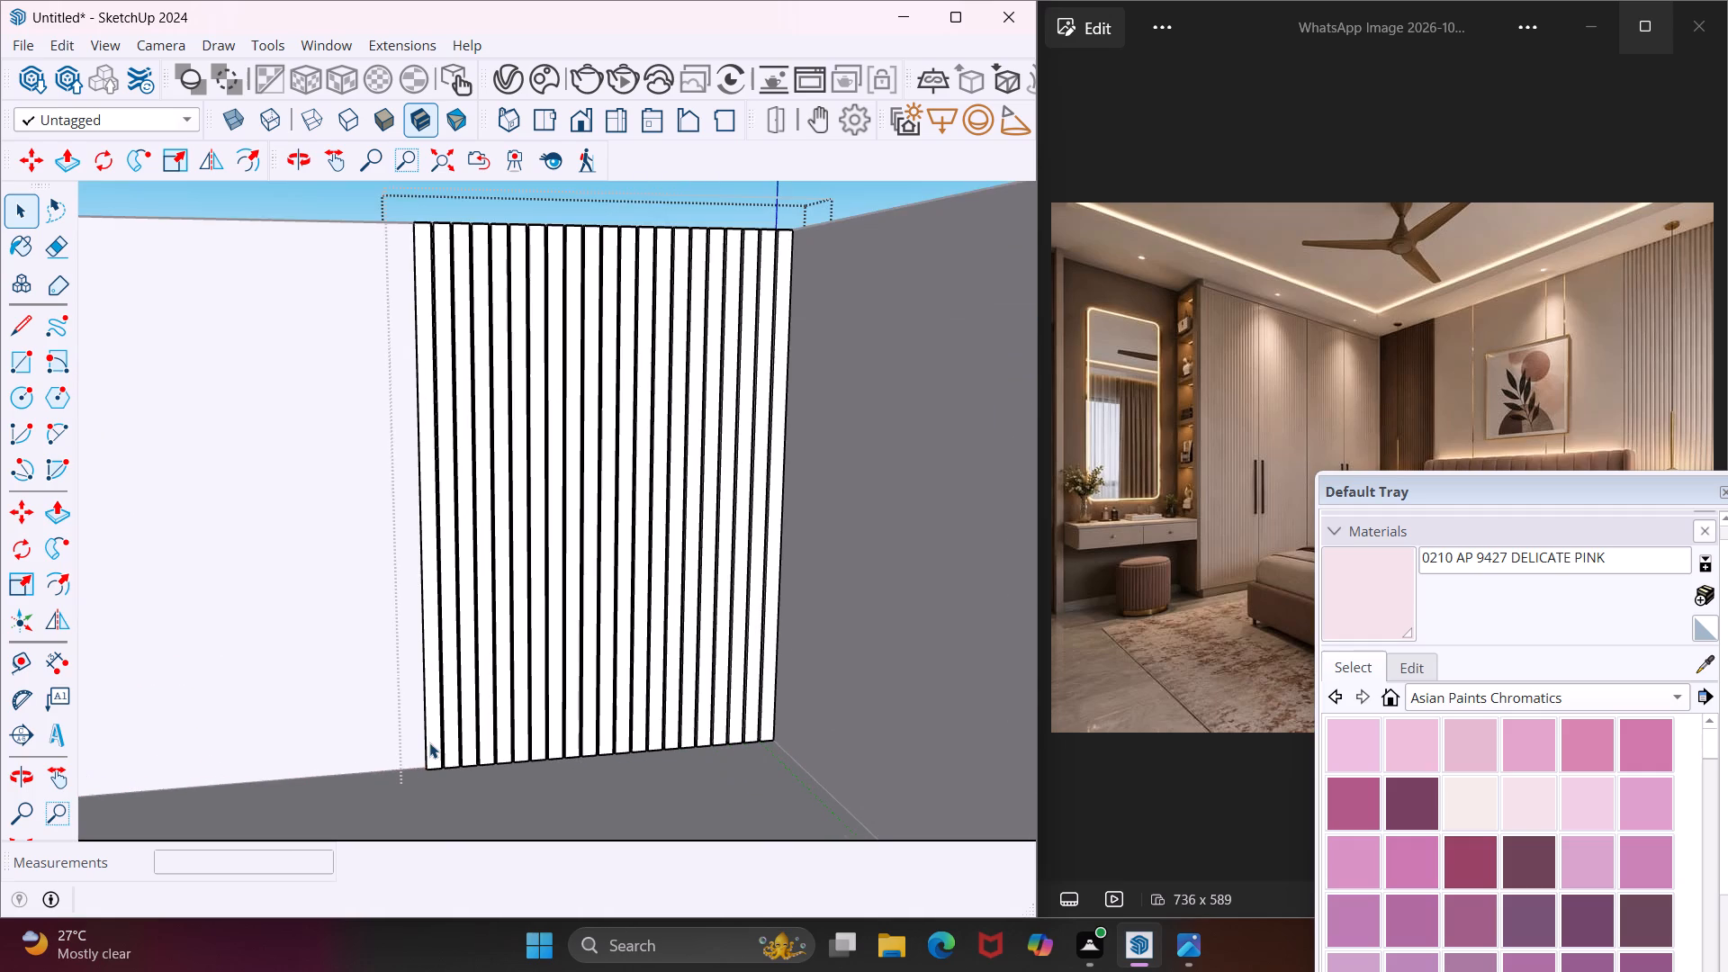
pyautogui.moveTo(429, 742); pyautogui.dragTo(434, 833, button='middle')
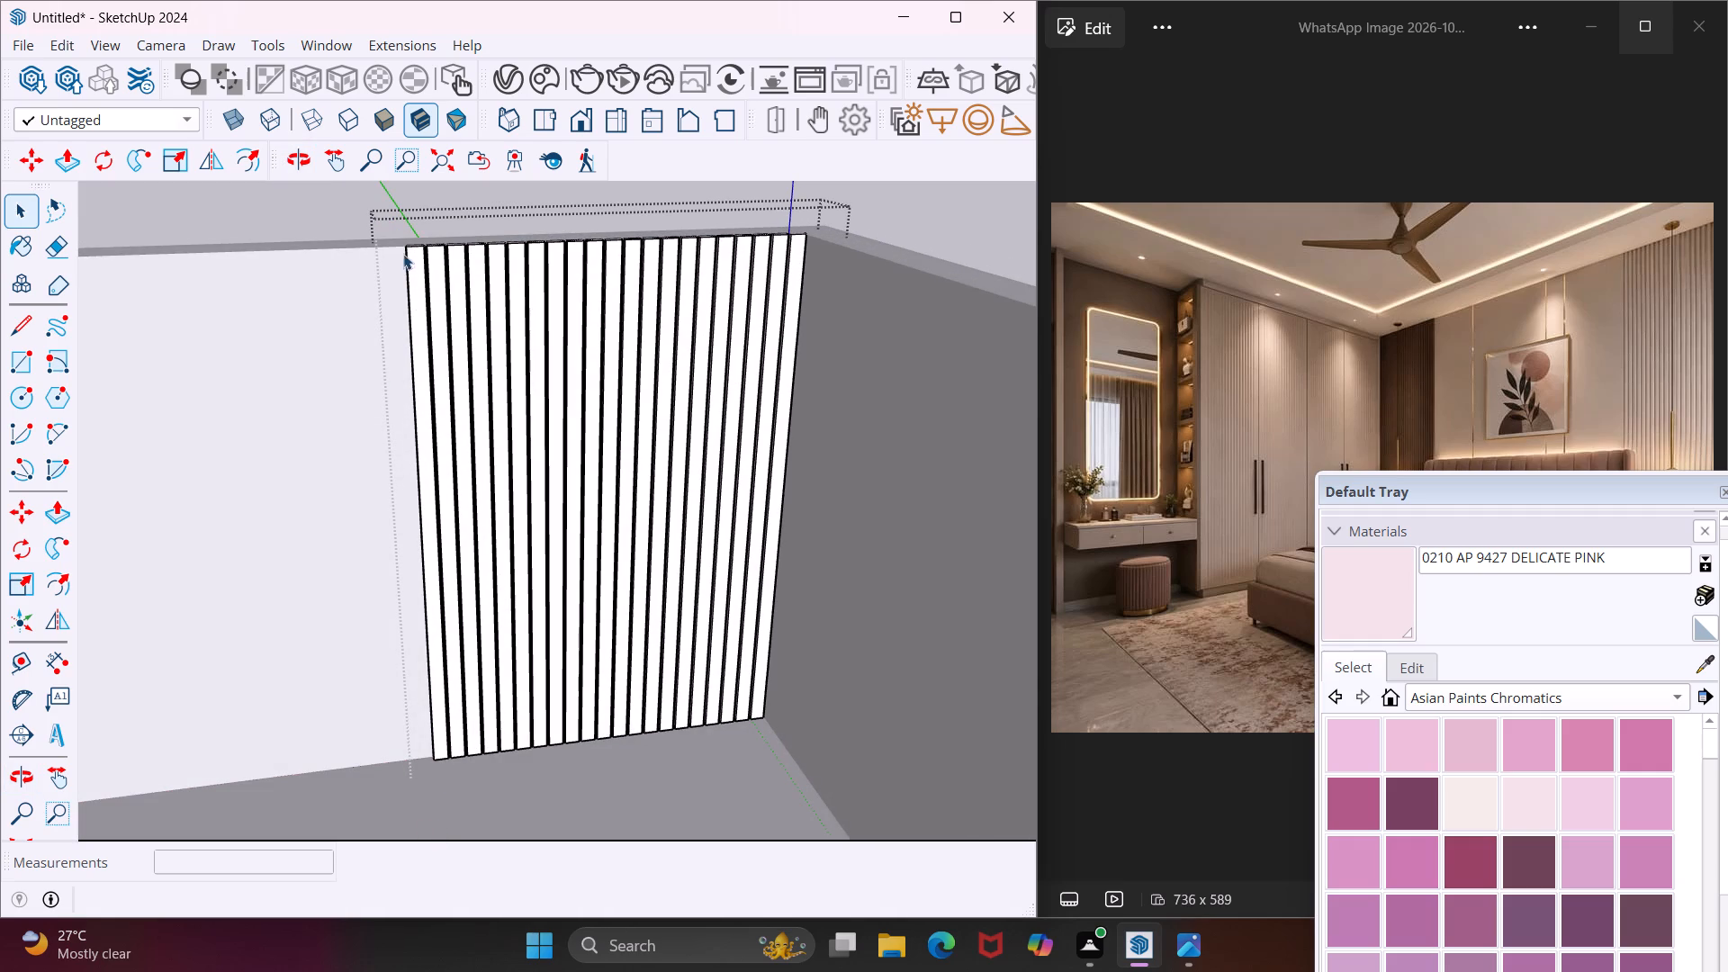
pyautogui.moveTo(396, 244); pyautogui.dragTo(470, 376)
pyautogui.scroll(-1, 436, 352)
pyautogui.moveTo(429, 426); pyautogui.dragTo(420, 416, button='middle')
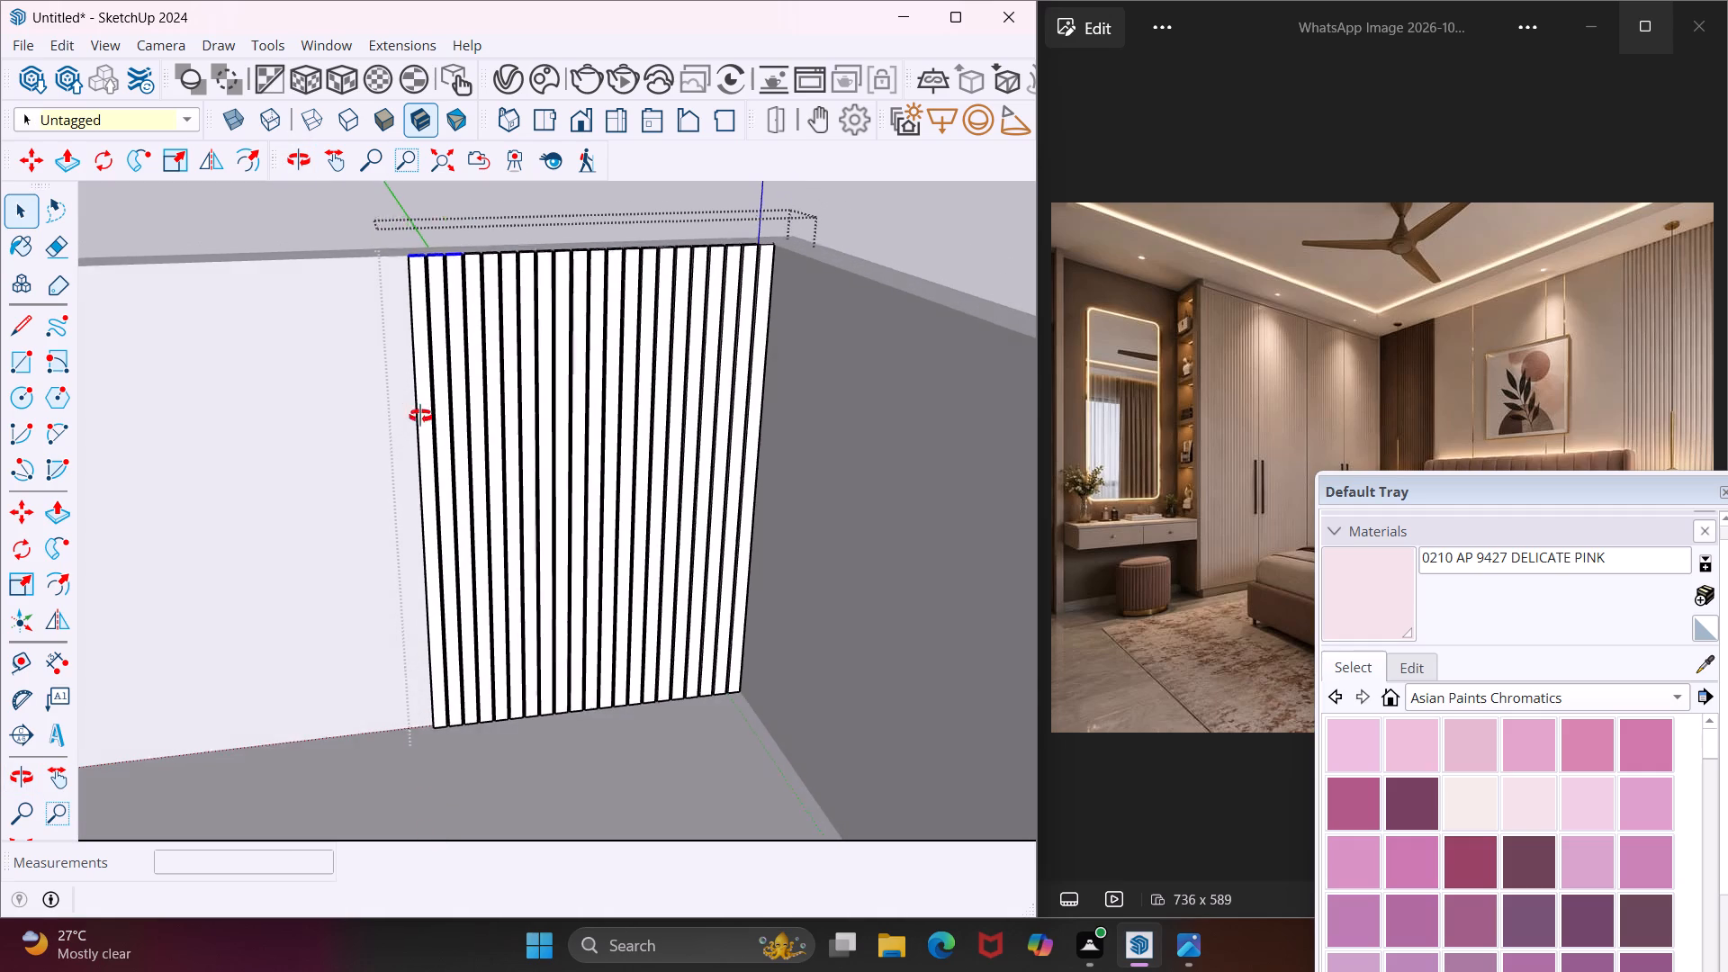
pyautogui.moveTo(420, 416); pyautogui.dragTo(398, 305, button='middle')
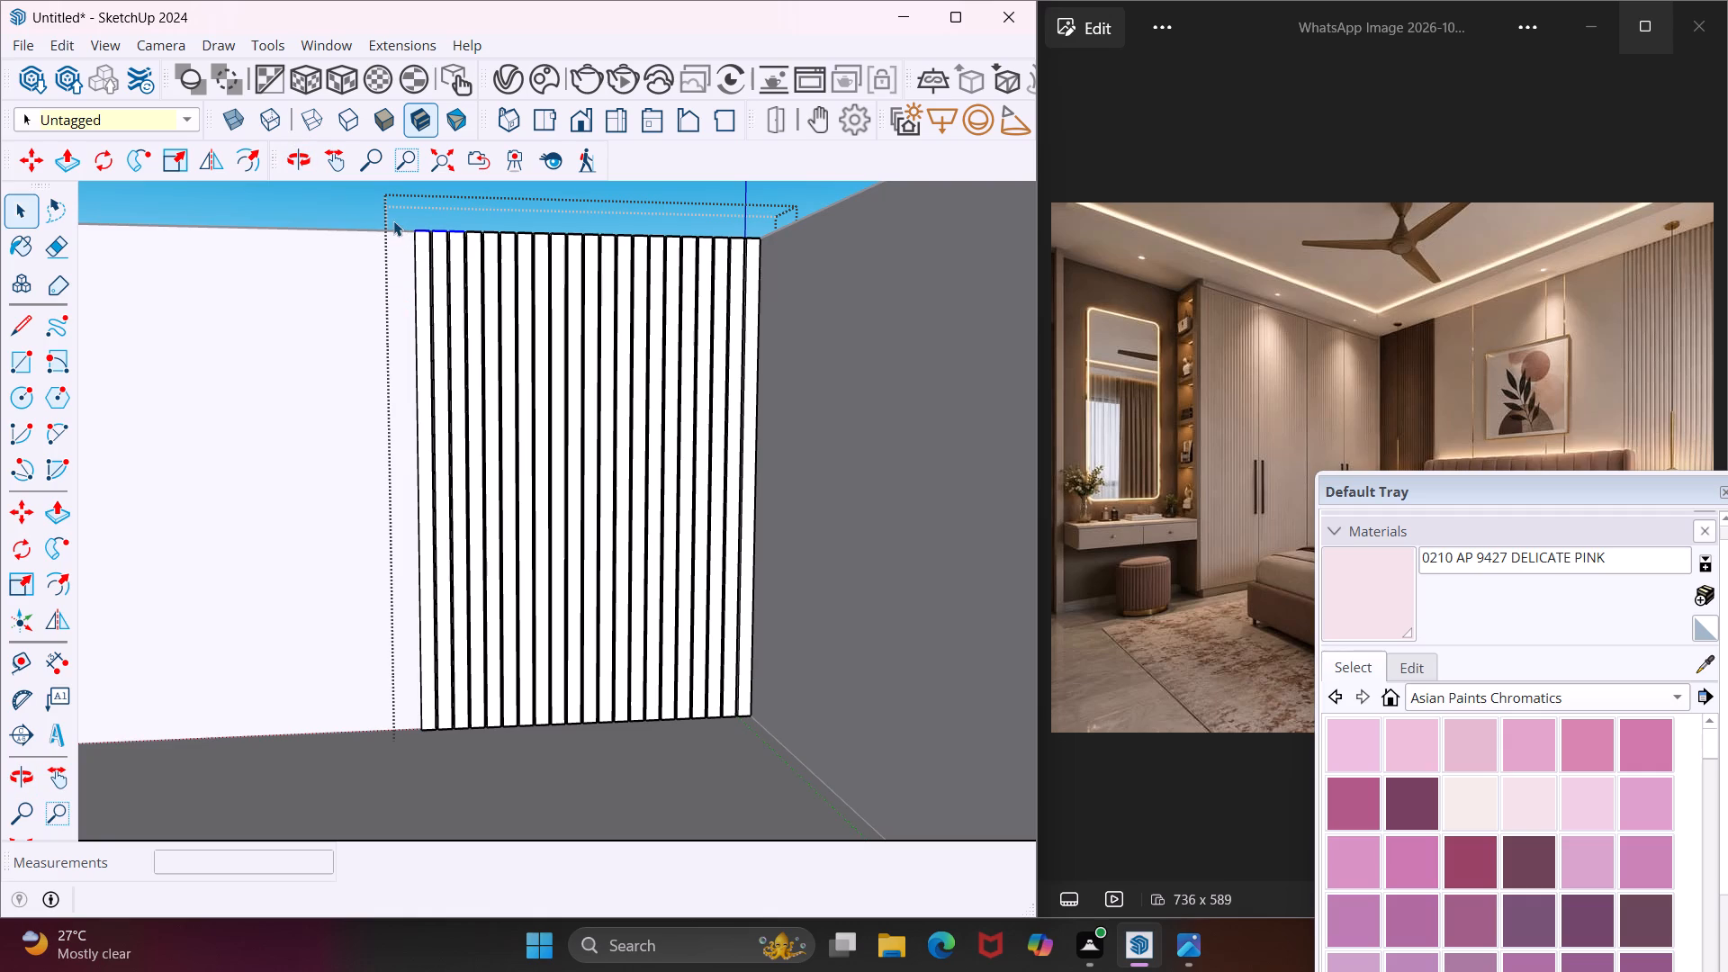
pyautogui.moveTo(393, 220); pyautogui.dragTo(492, 544)
pyautogui.moveTo(492, 544); pyautogui.dragTo(516, 696)
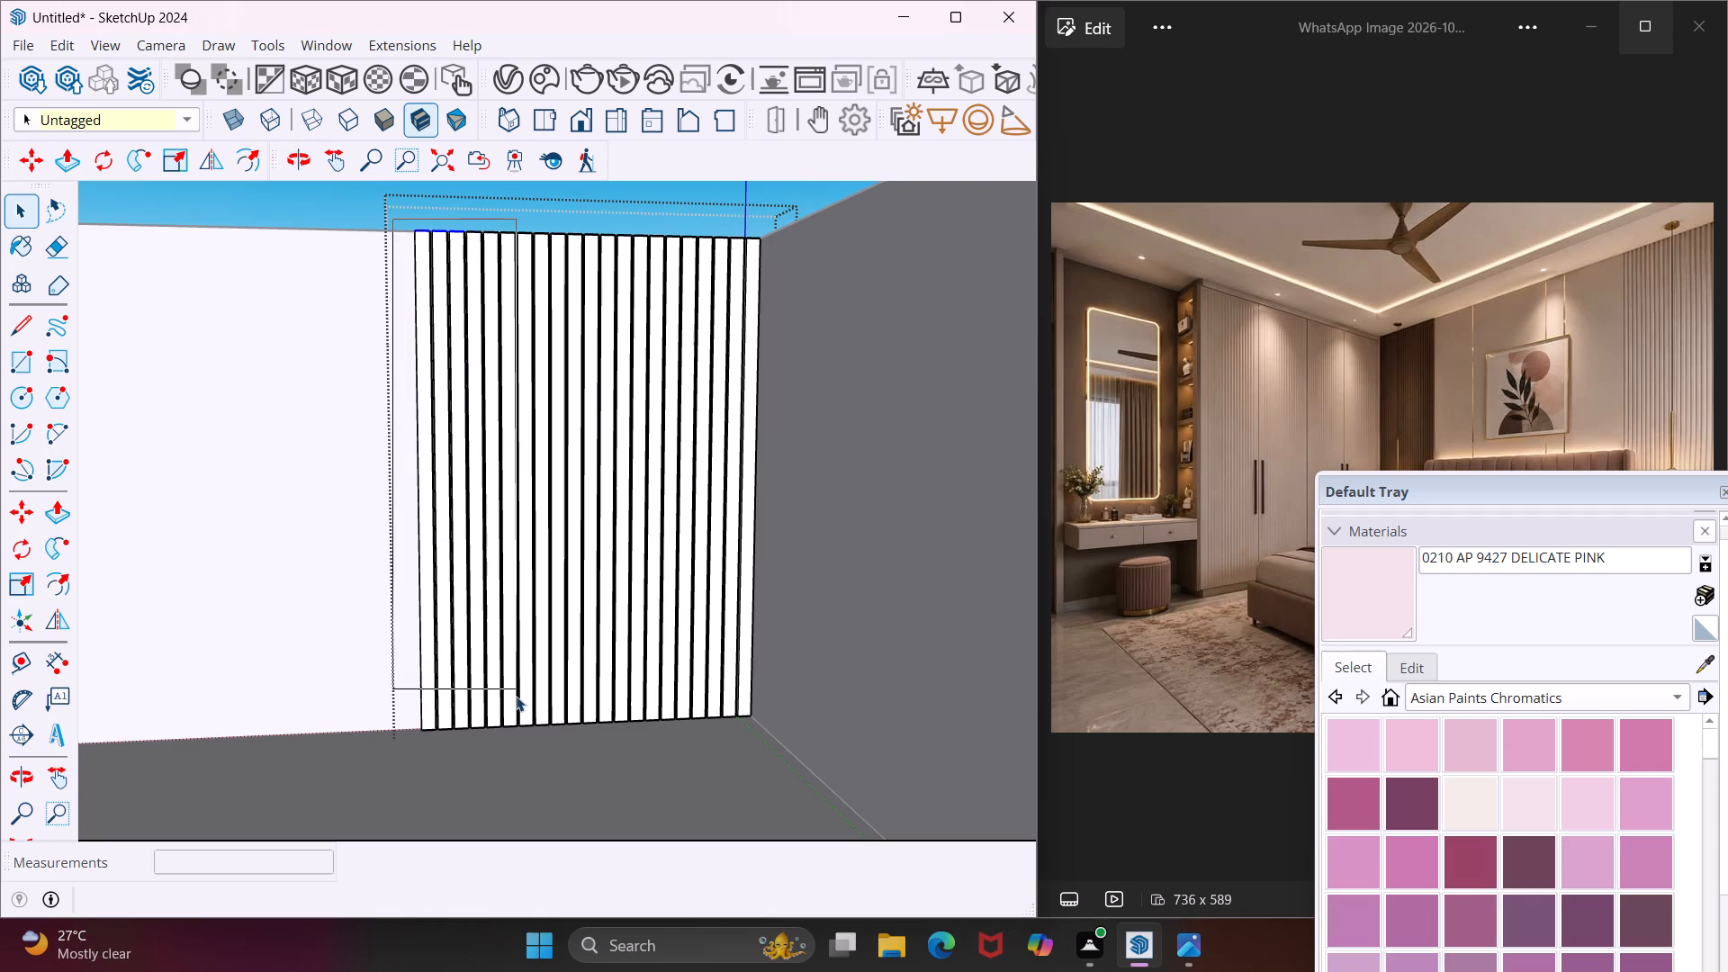
pyautogui.moveTo(516, 696); pyautogui.dragTo(516, 735)
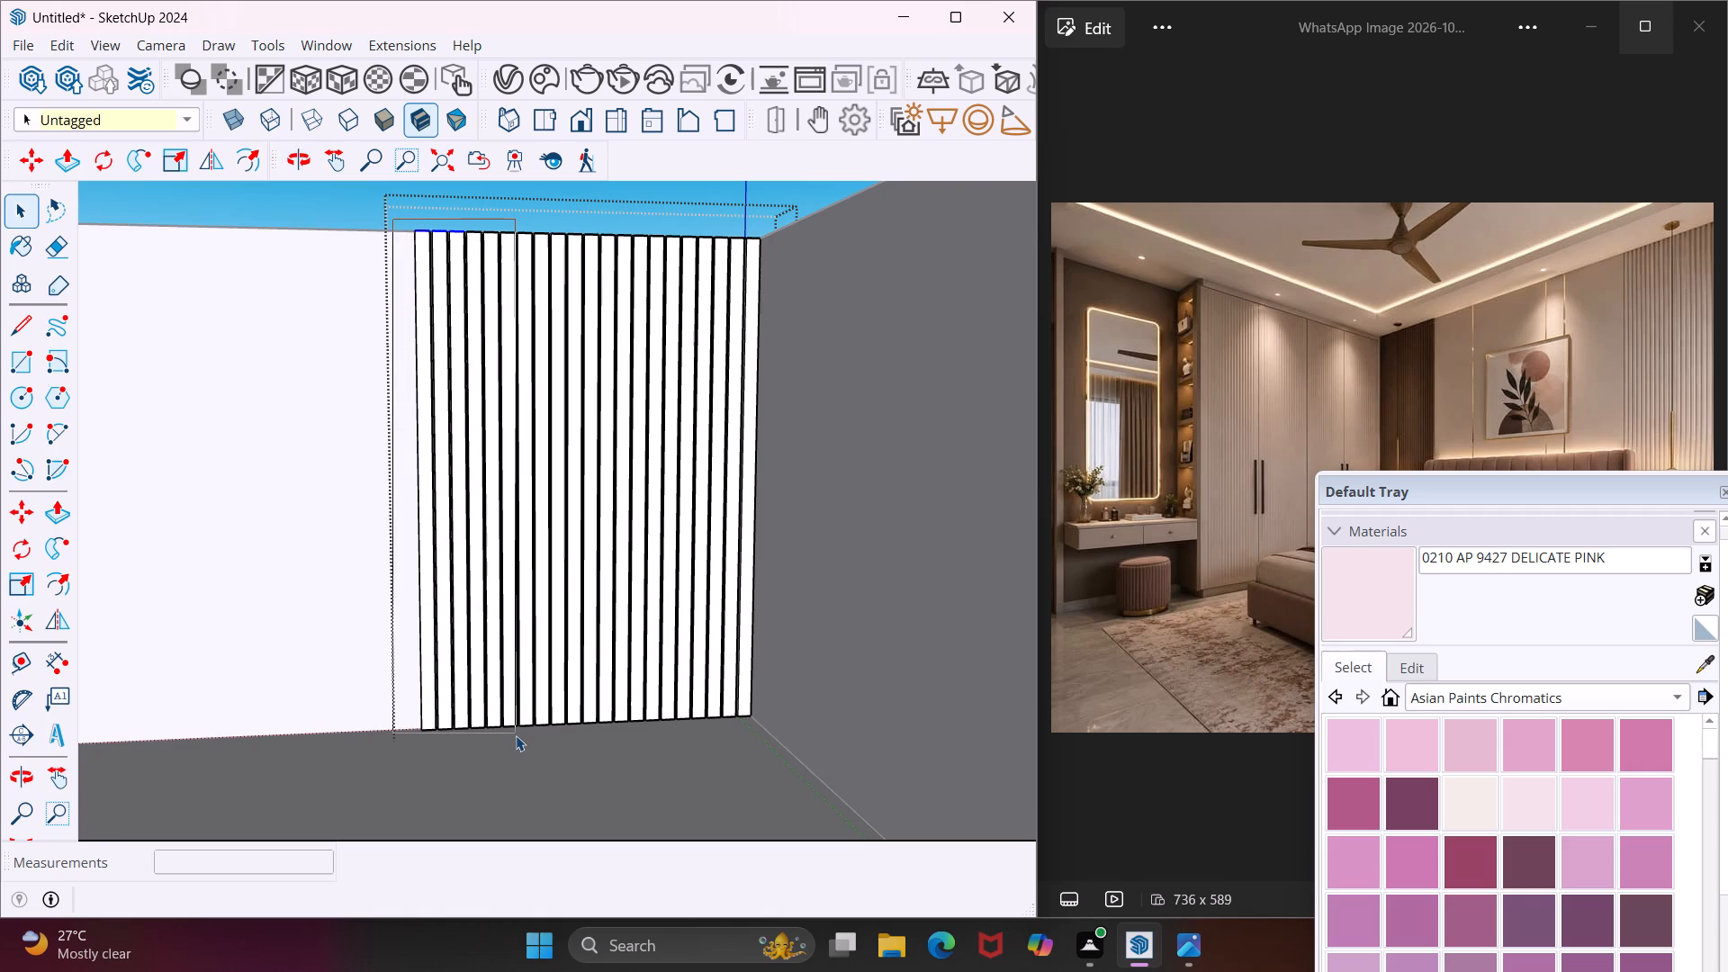
pyautogui.moveTo(516, 735); pyautogui.dragTo(518, 737)
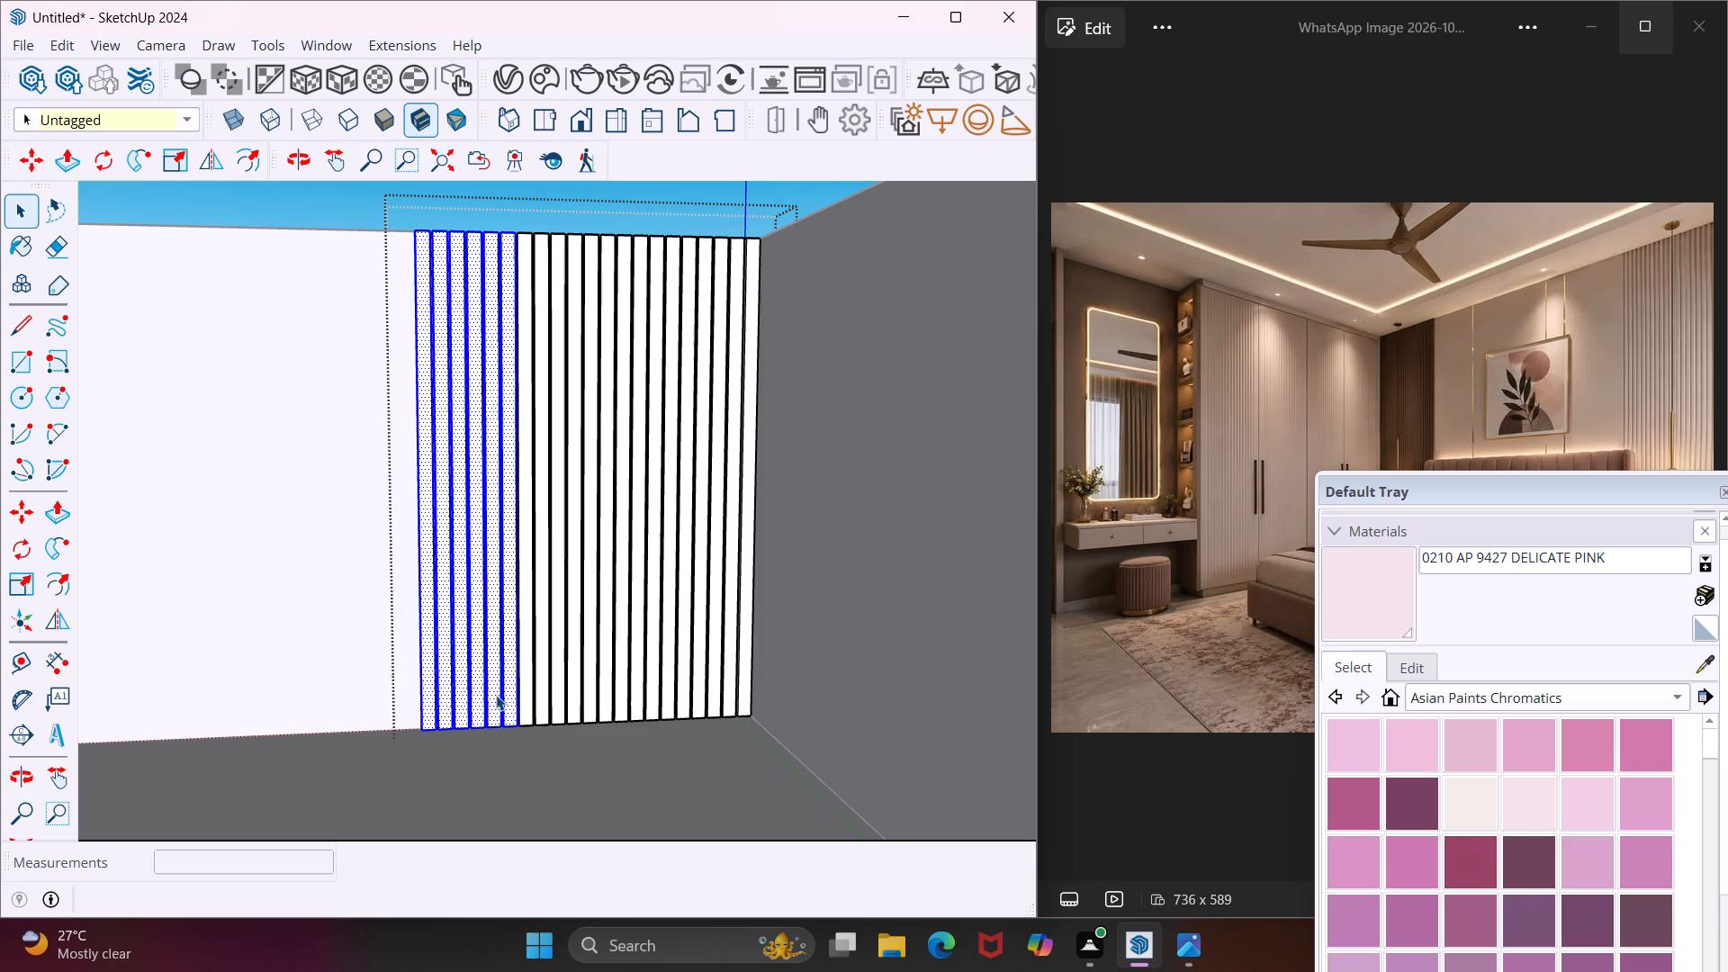
pyautogui.press('Delete')
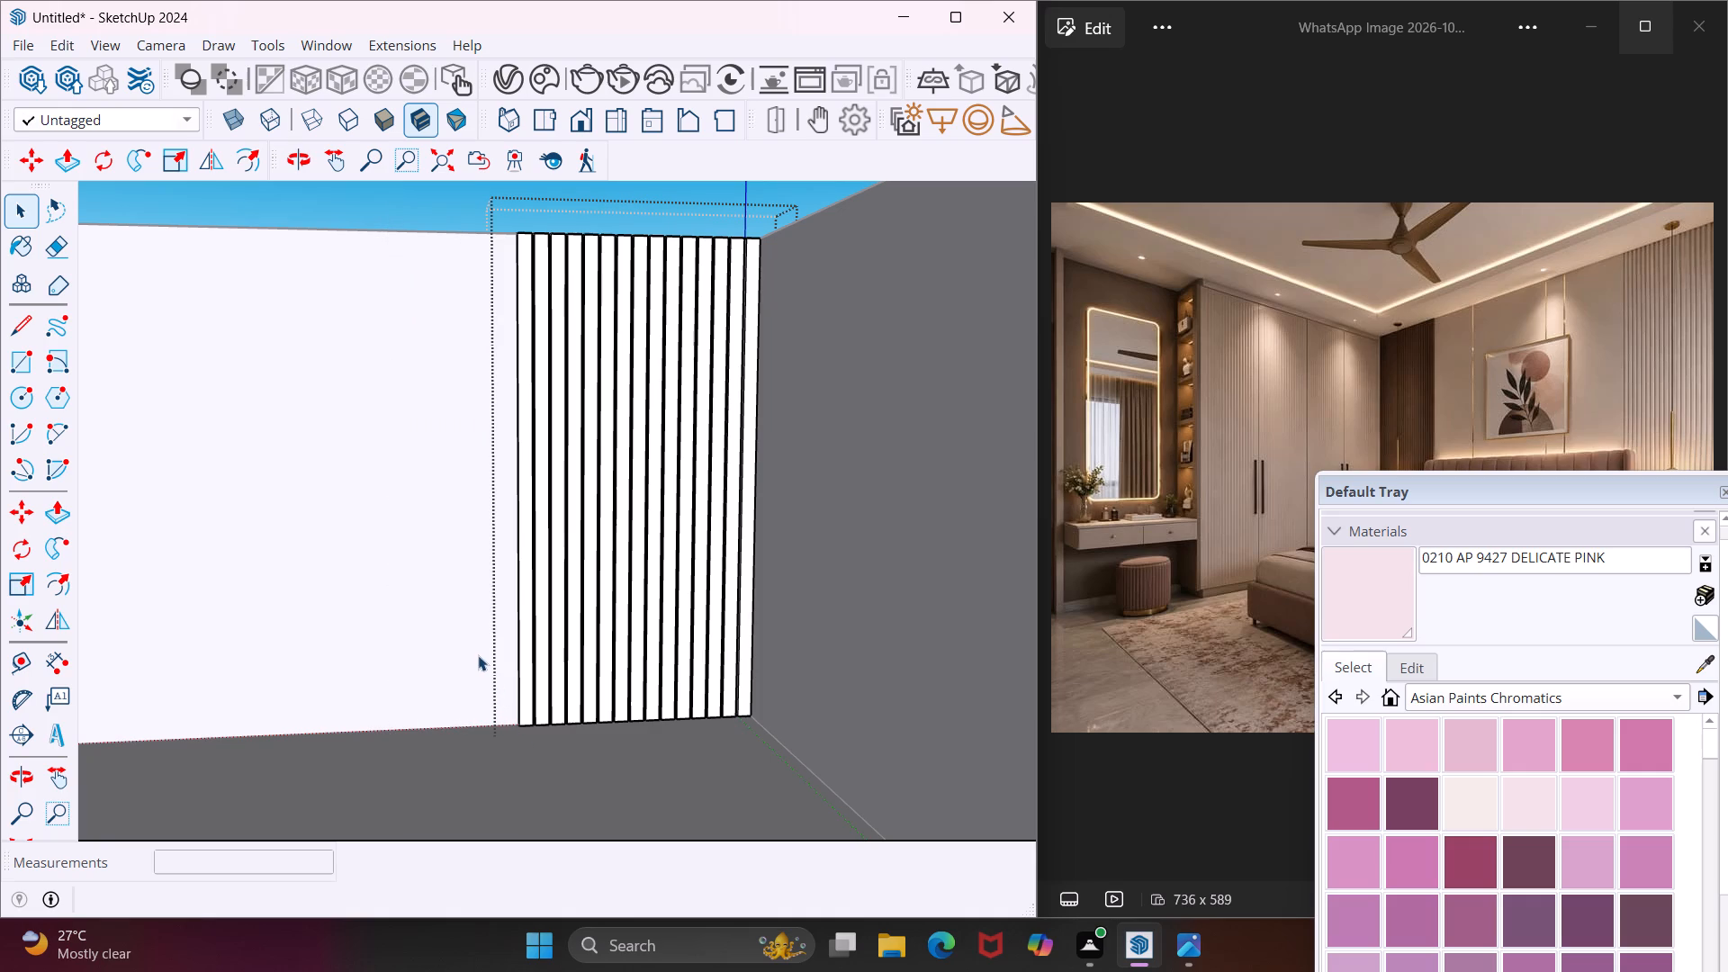
pyautogui.scroll(-4, 461, 605)
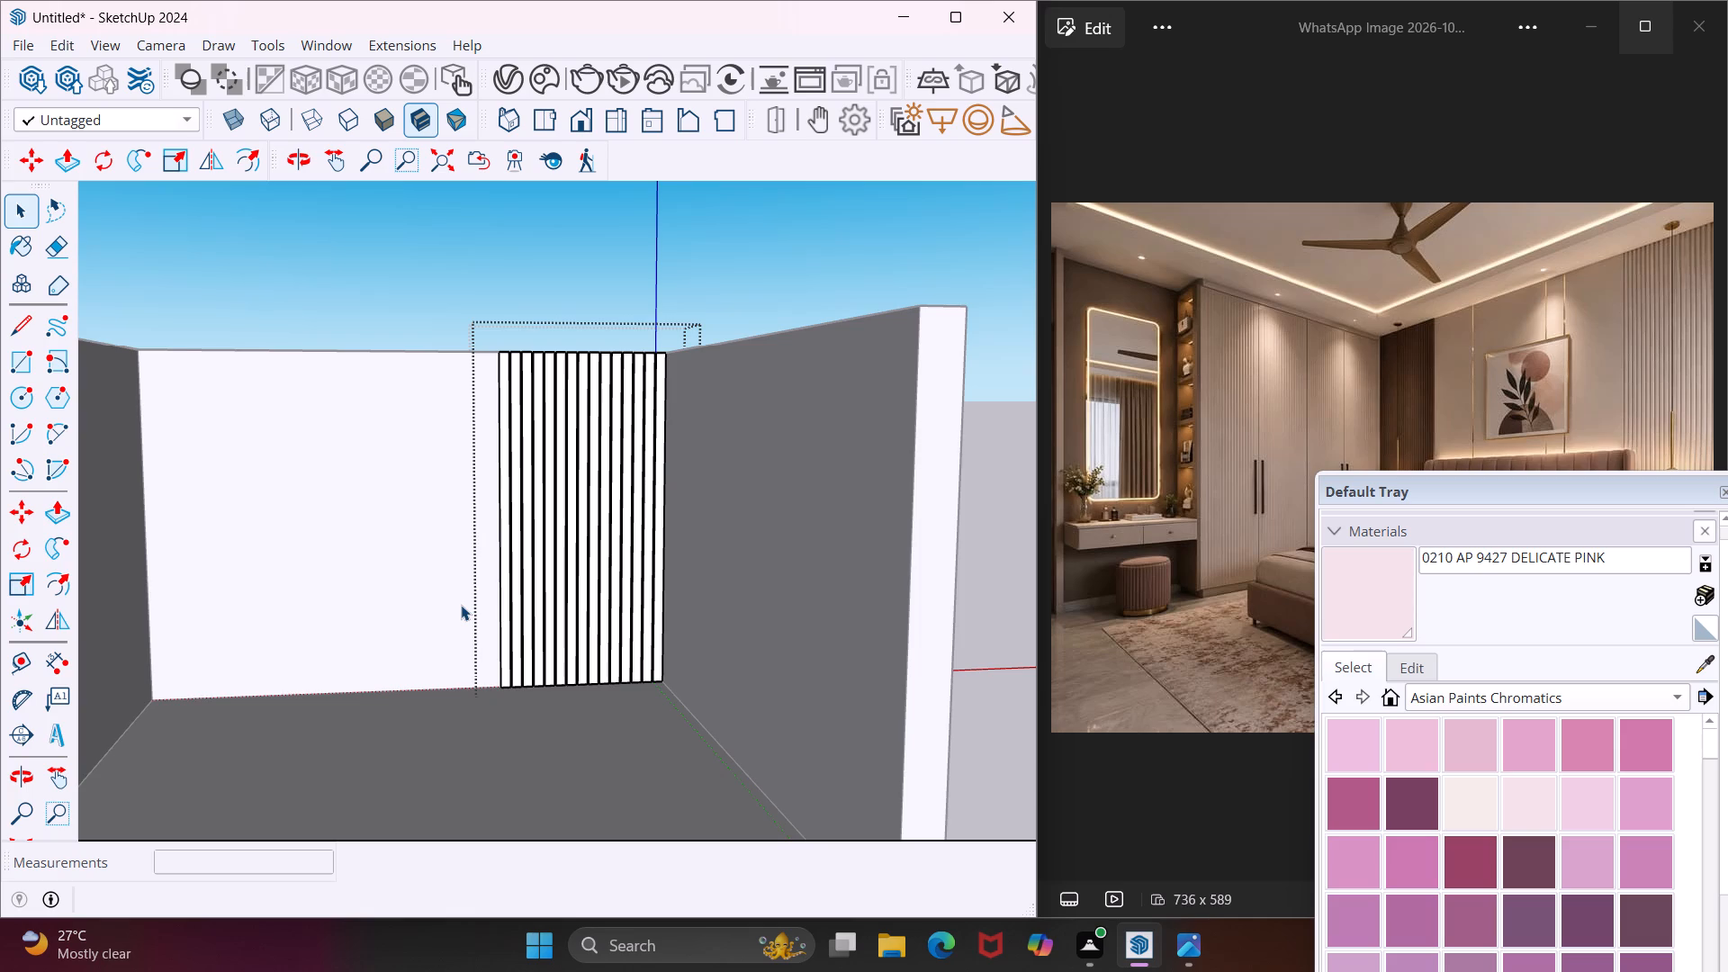
pyautogui.press('Escape')
pyautogui.press('space')
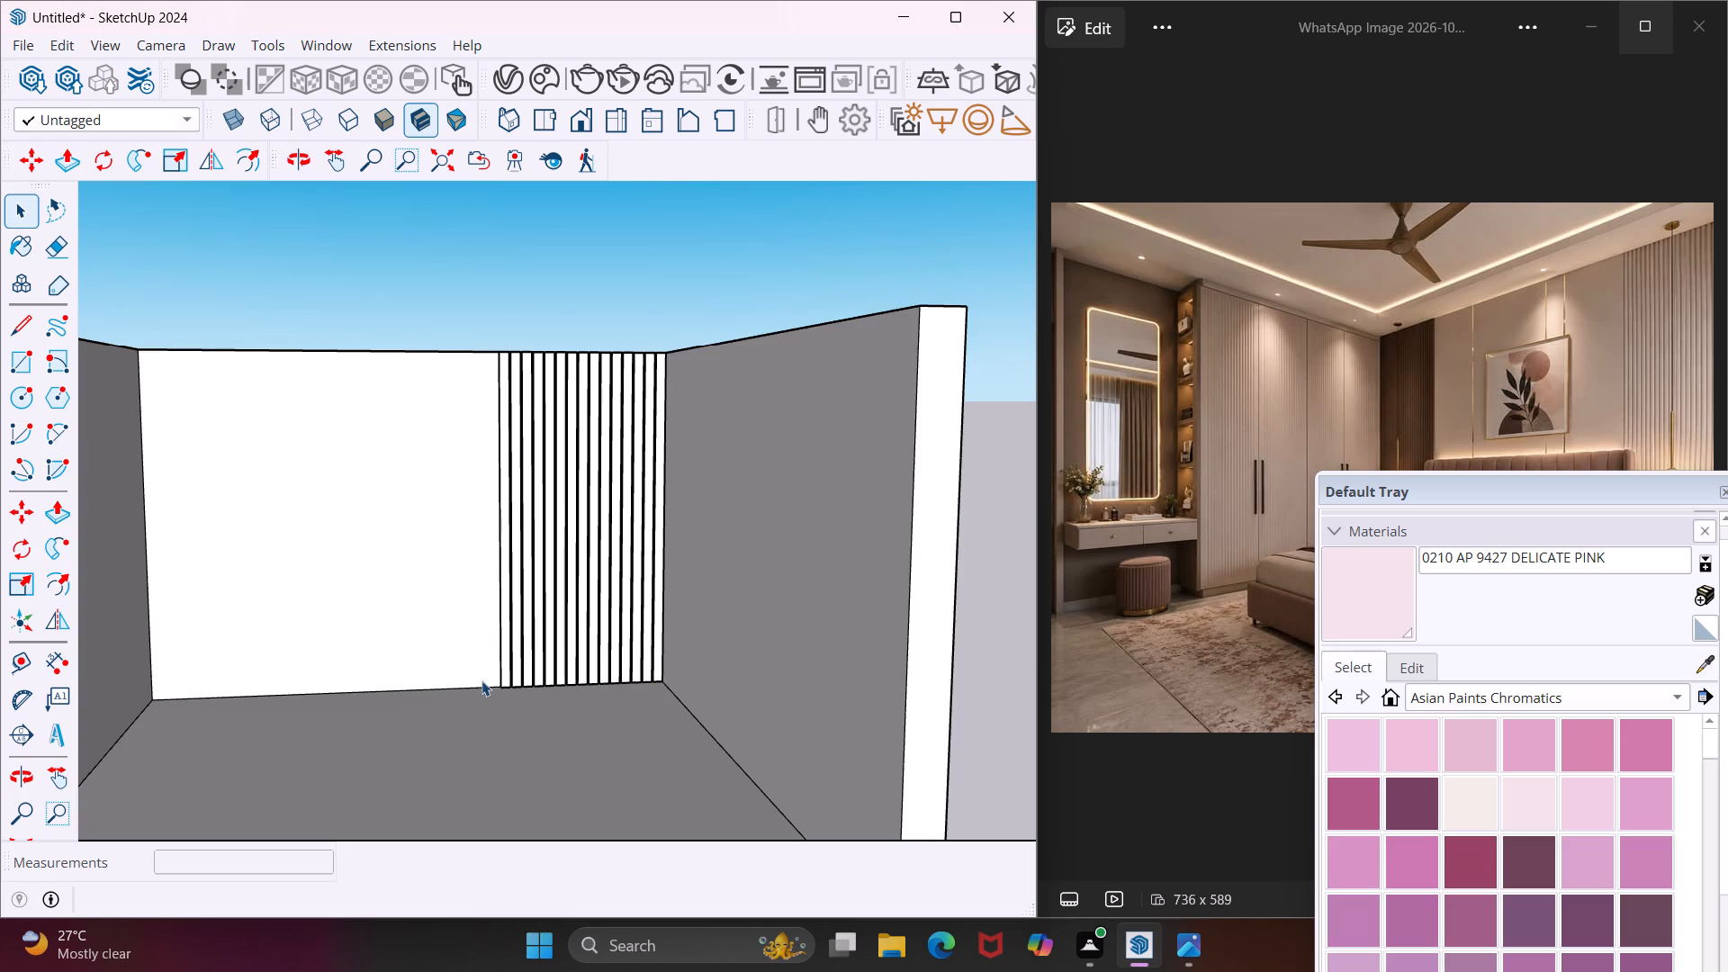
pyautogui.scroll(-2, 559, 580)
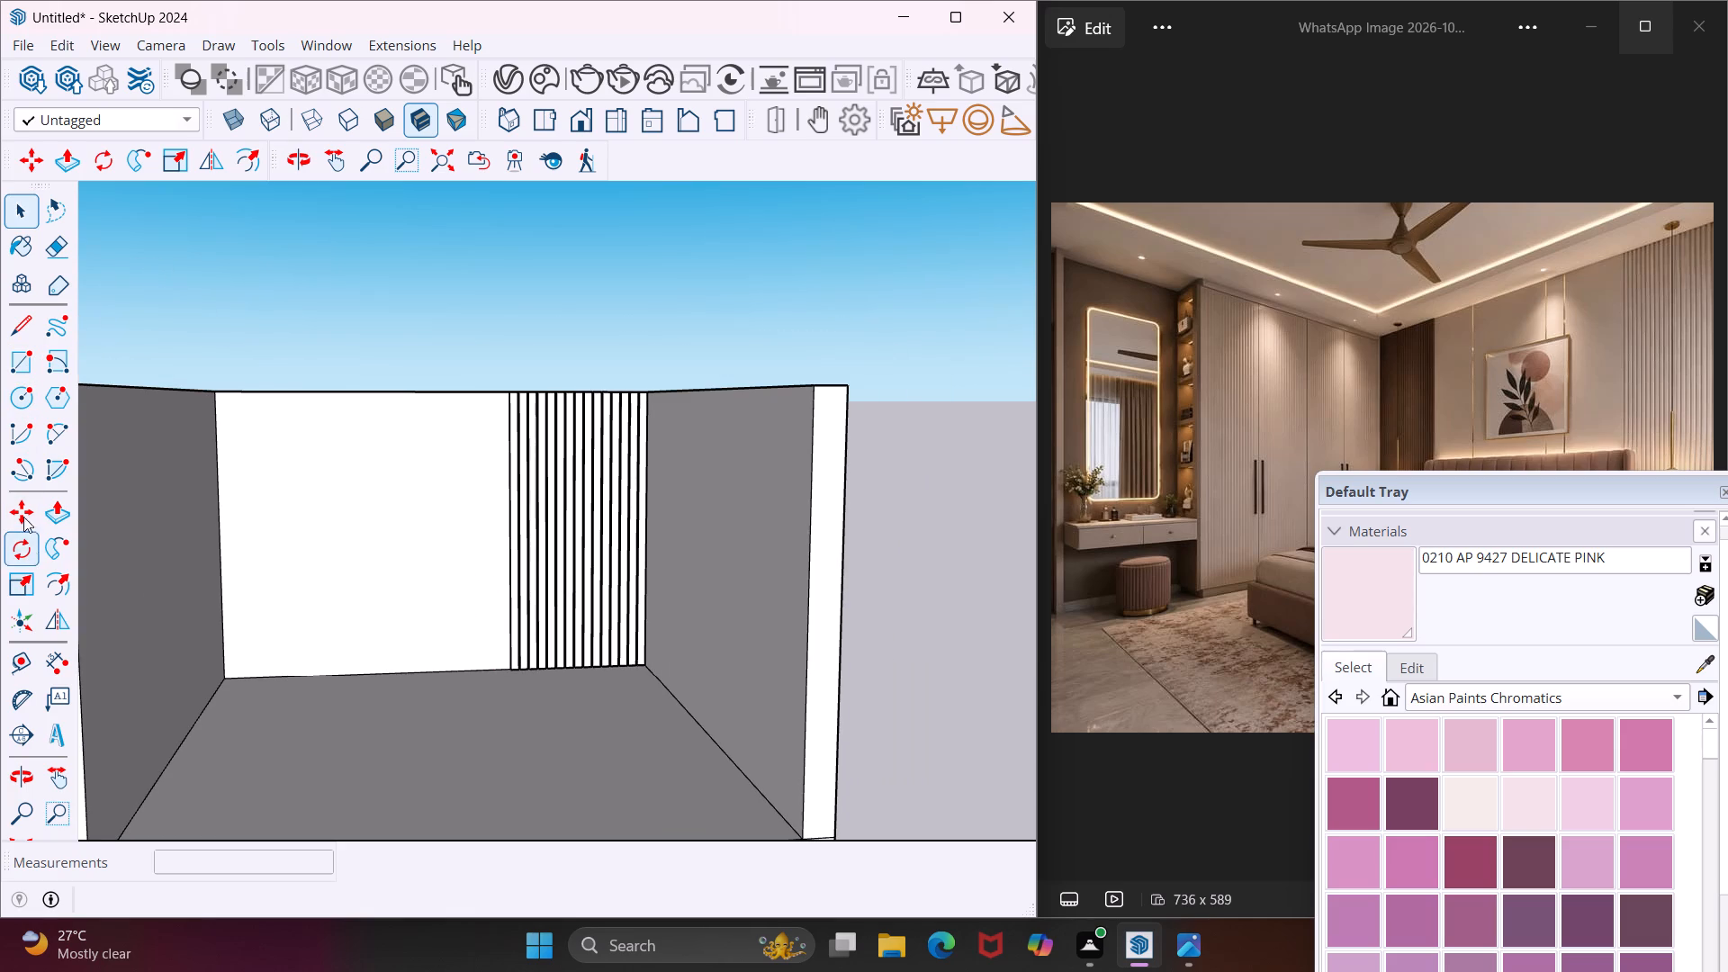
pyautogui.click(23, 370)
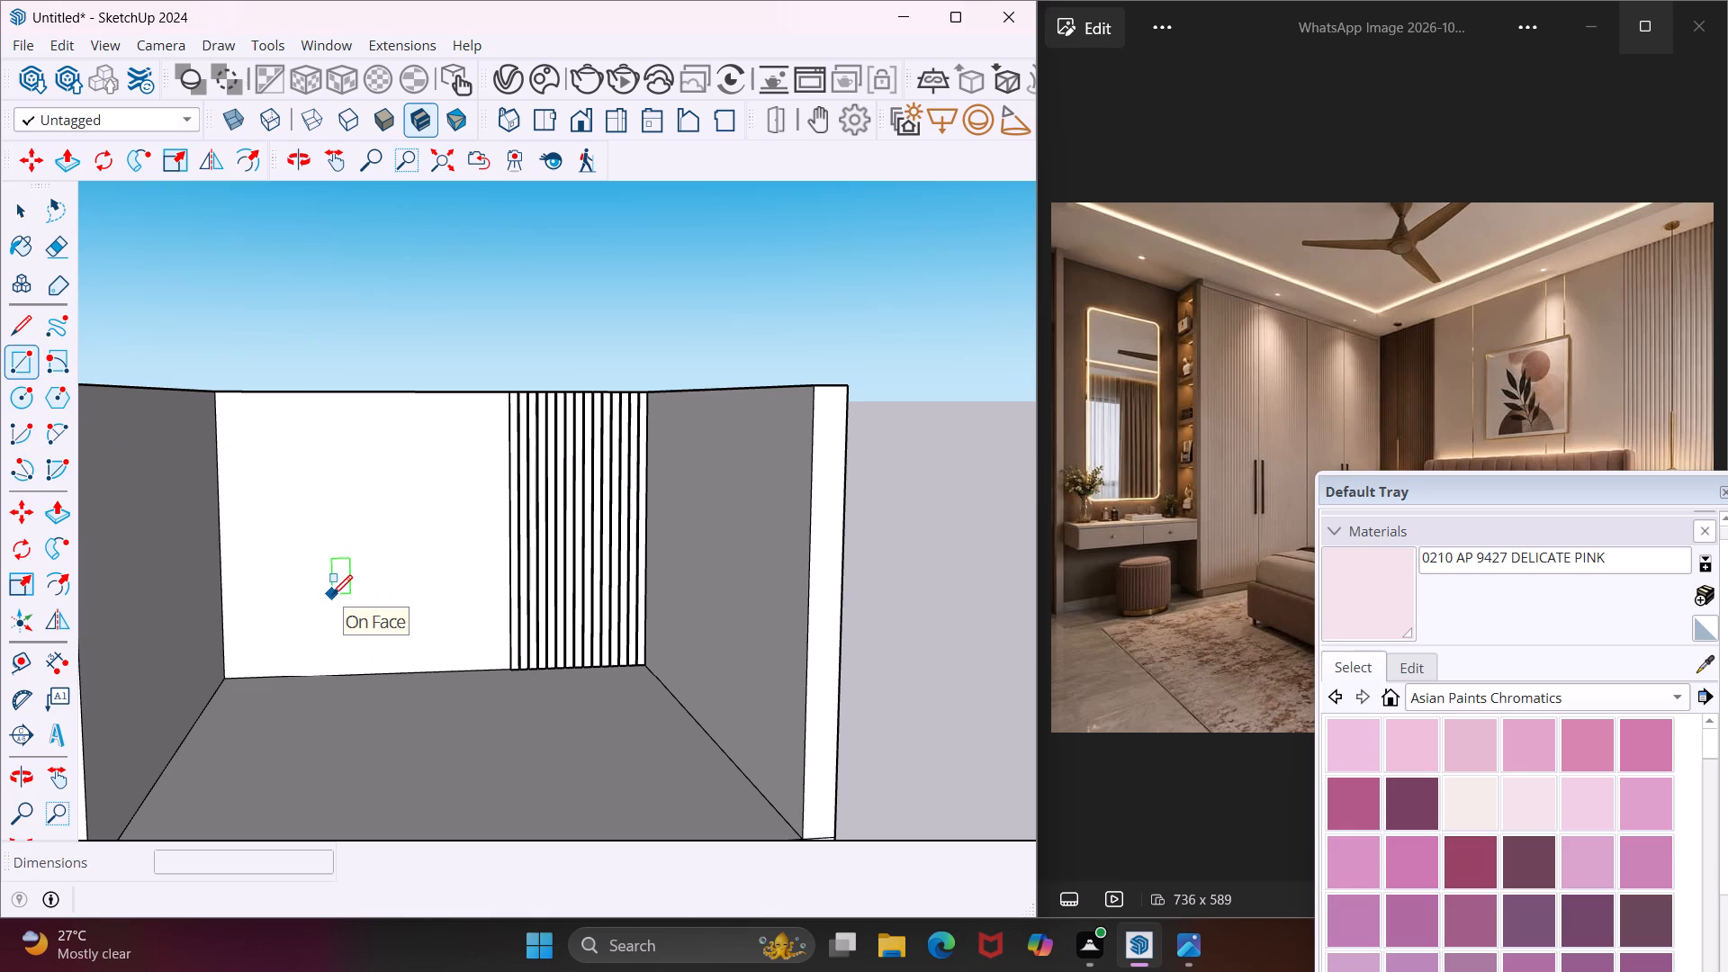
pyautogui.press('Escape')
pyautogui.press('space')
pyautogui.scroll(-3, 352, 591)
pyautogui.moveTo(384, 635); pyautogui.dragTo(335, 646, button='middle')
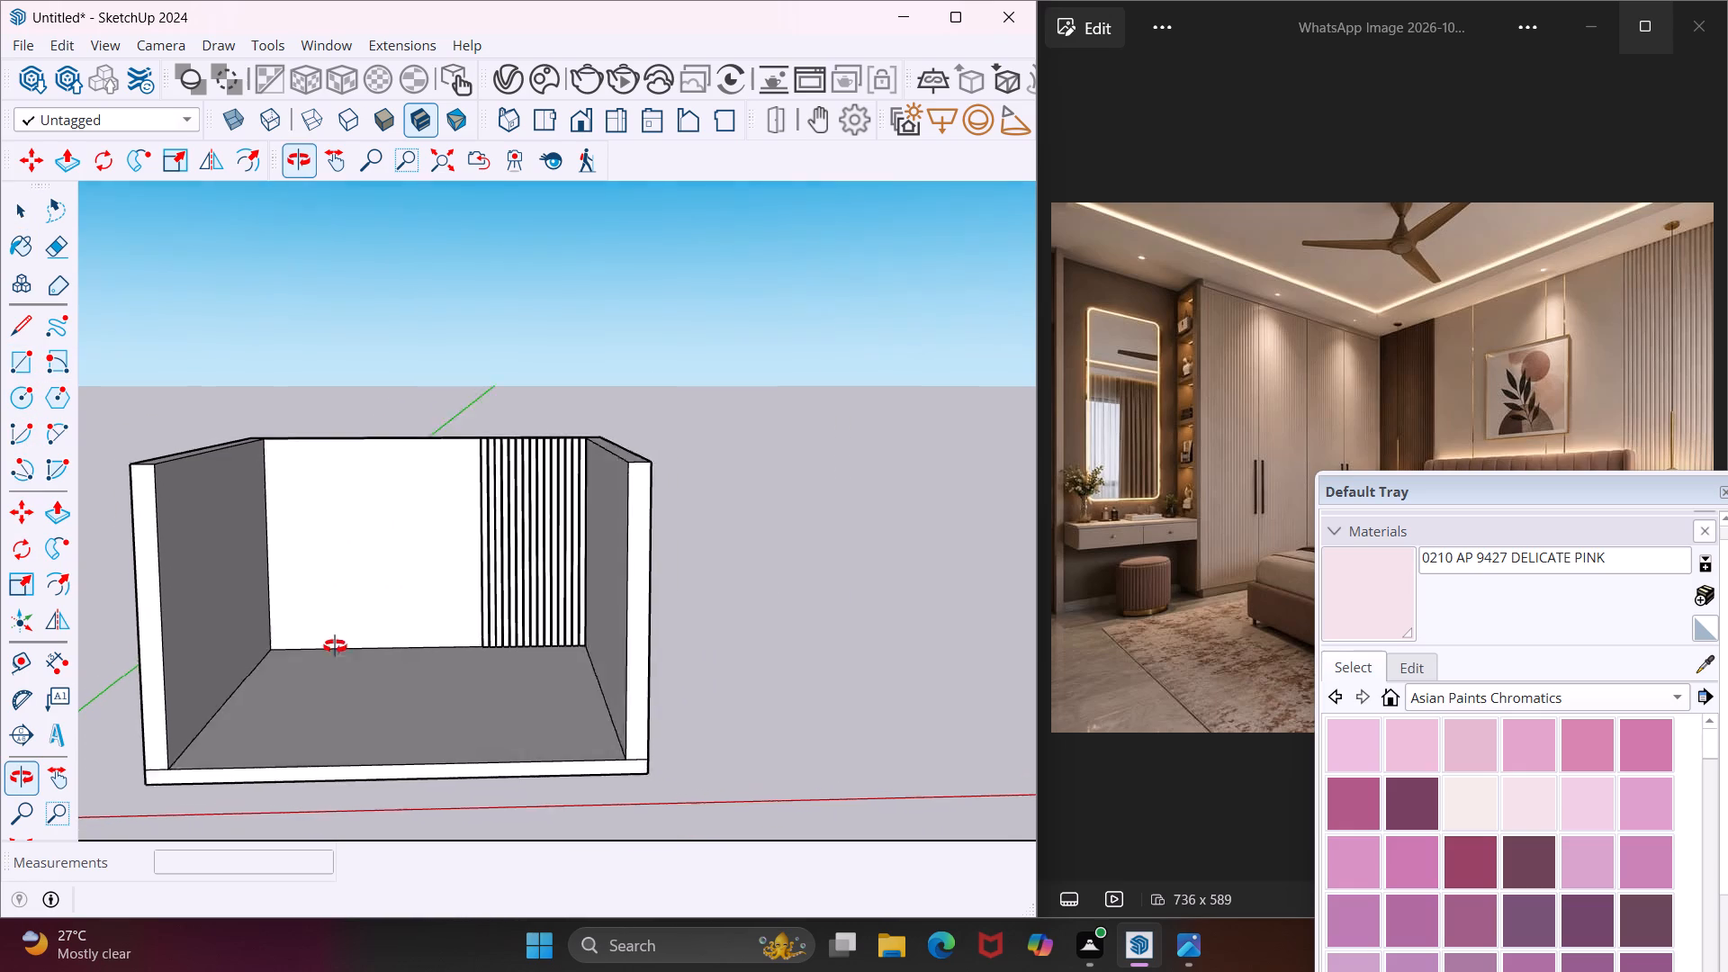
# Place a floor guide parallel to the side wall away from the panelling, 2' in from the wall's base edge.
pyautogui.moveTo(335, 646); pyautogui.dragTo(263, 662, button='middle')
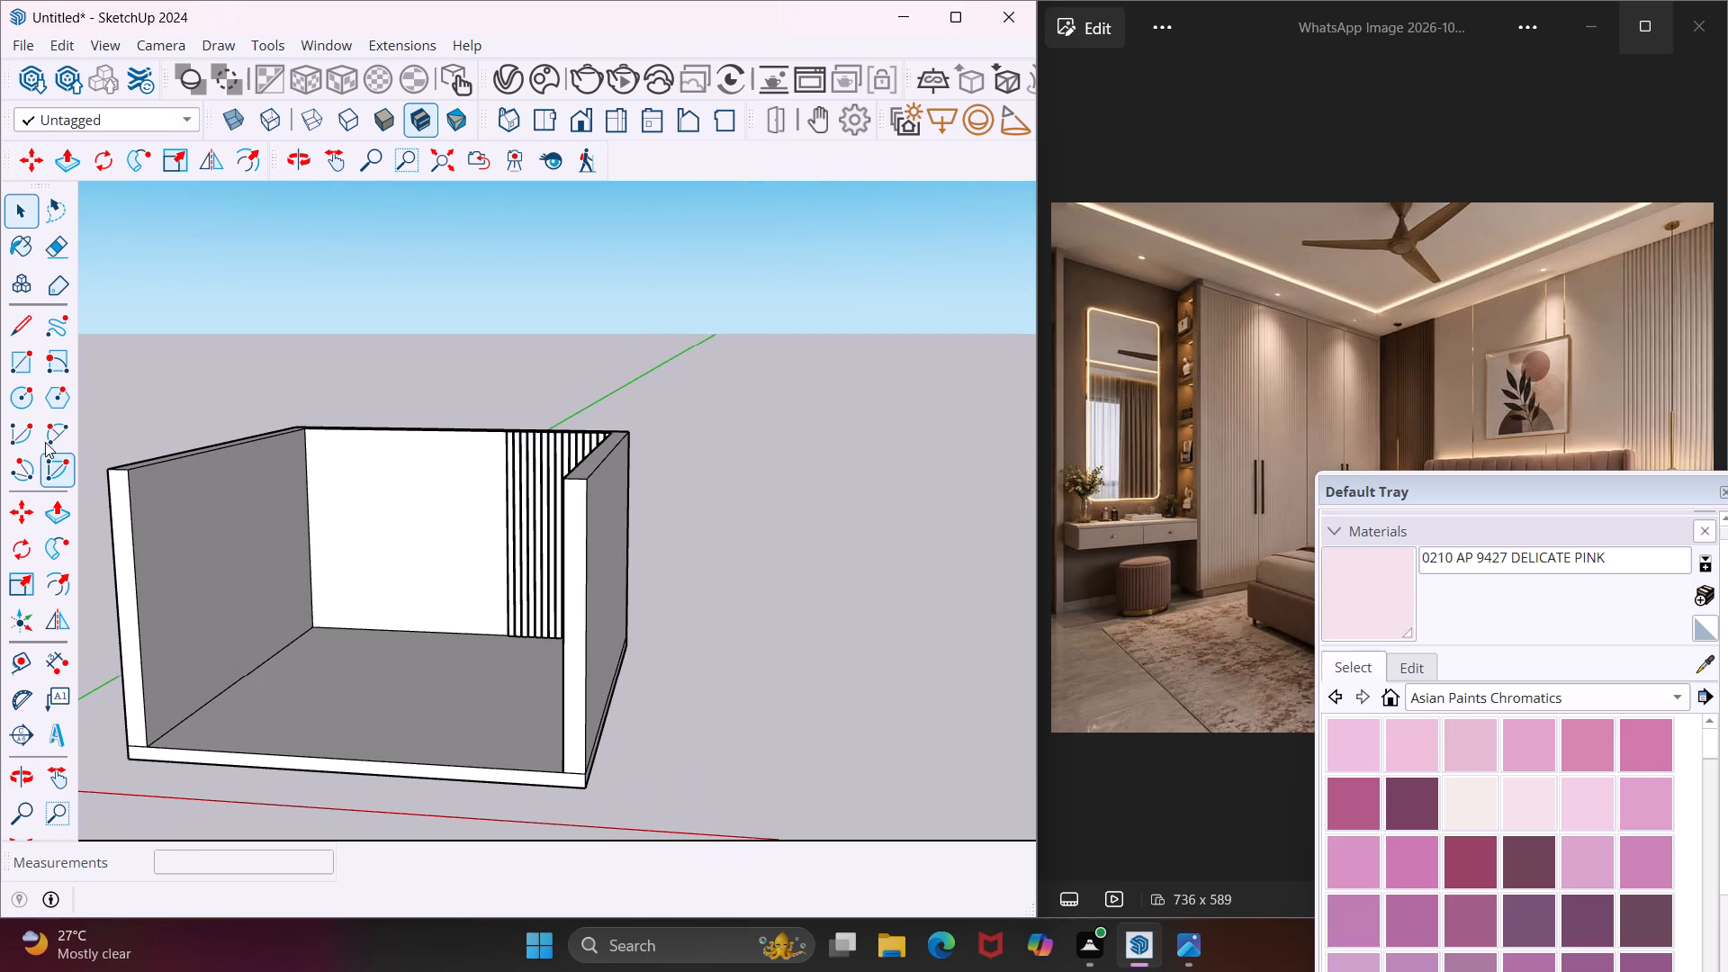
pyautogui.click(16, 679)
pyautogui.click(260, 671)
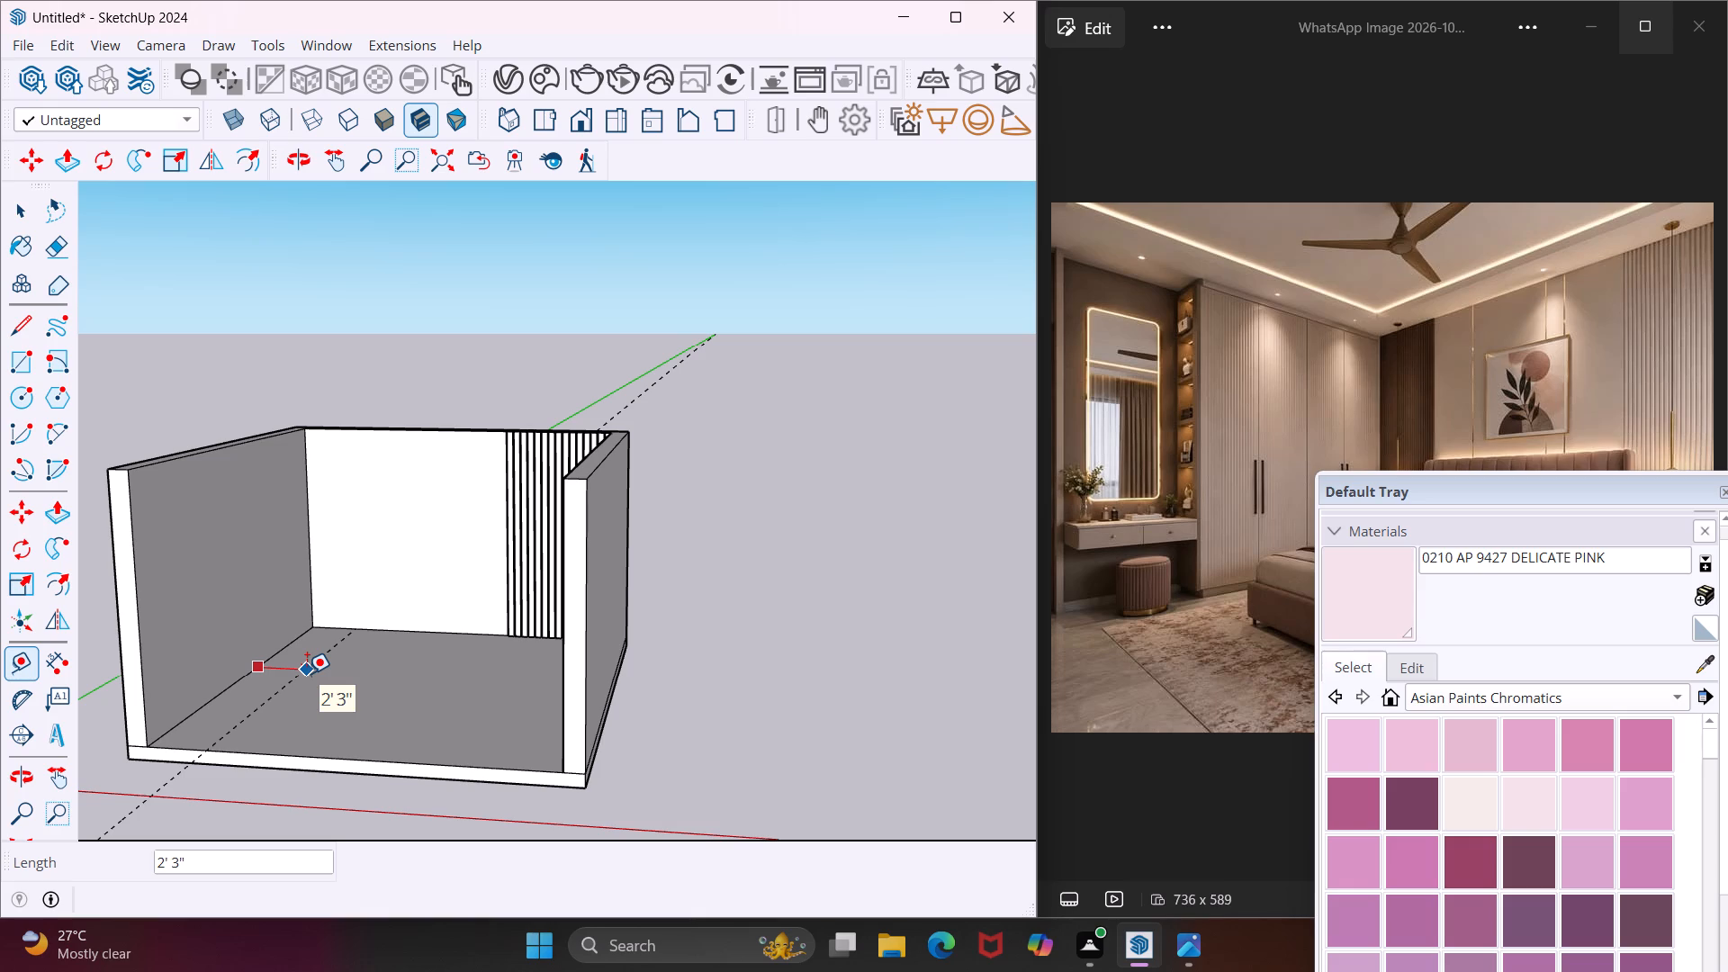
pyautogui.press('2')
pyautogui.press("'")
pyautogui.press('Return')
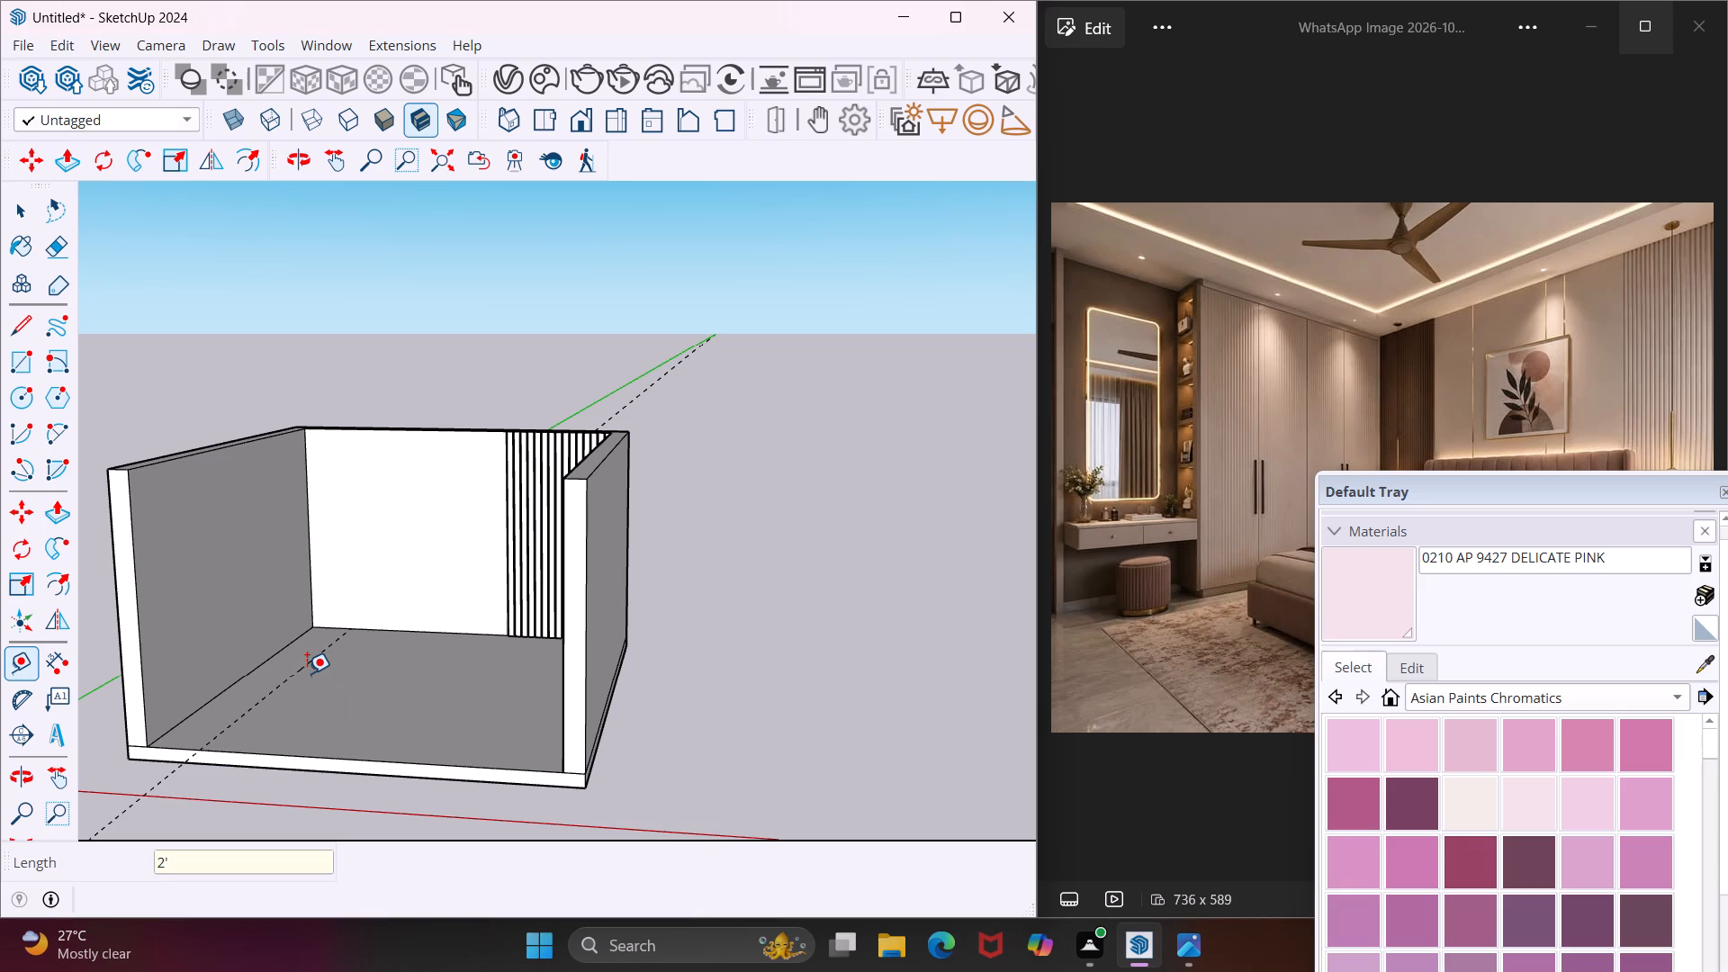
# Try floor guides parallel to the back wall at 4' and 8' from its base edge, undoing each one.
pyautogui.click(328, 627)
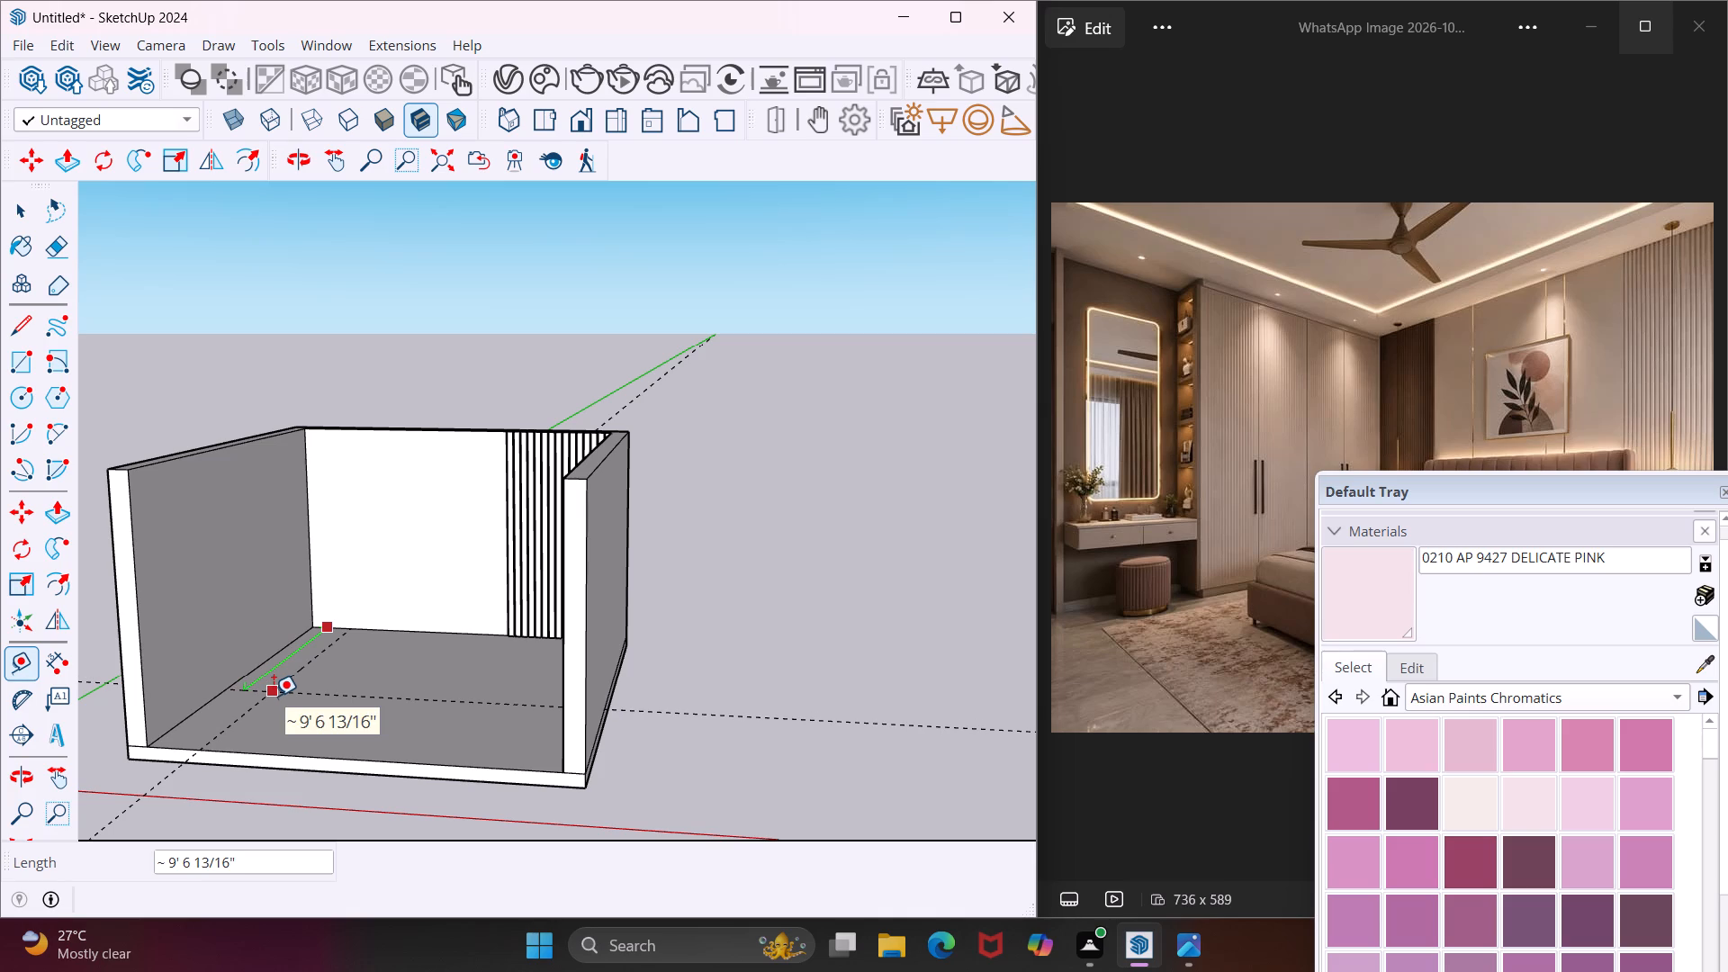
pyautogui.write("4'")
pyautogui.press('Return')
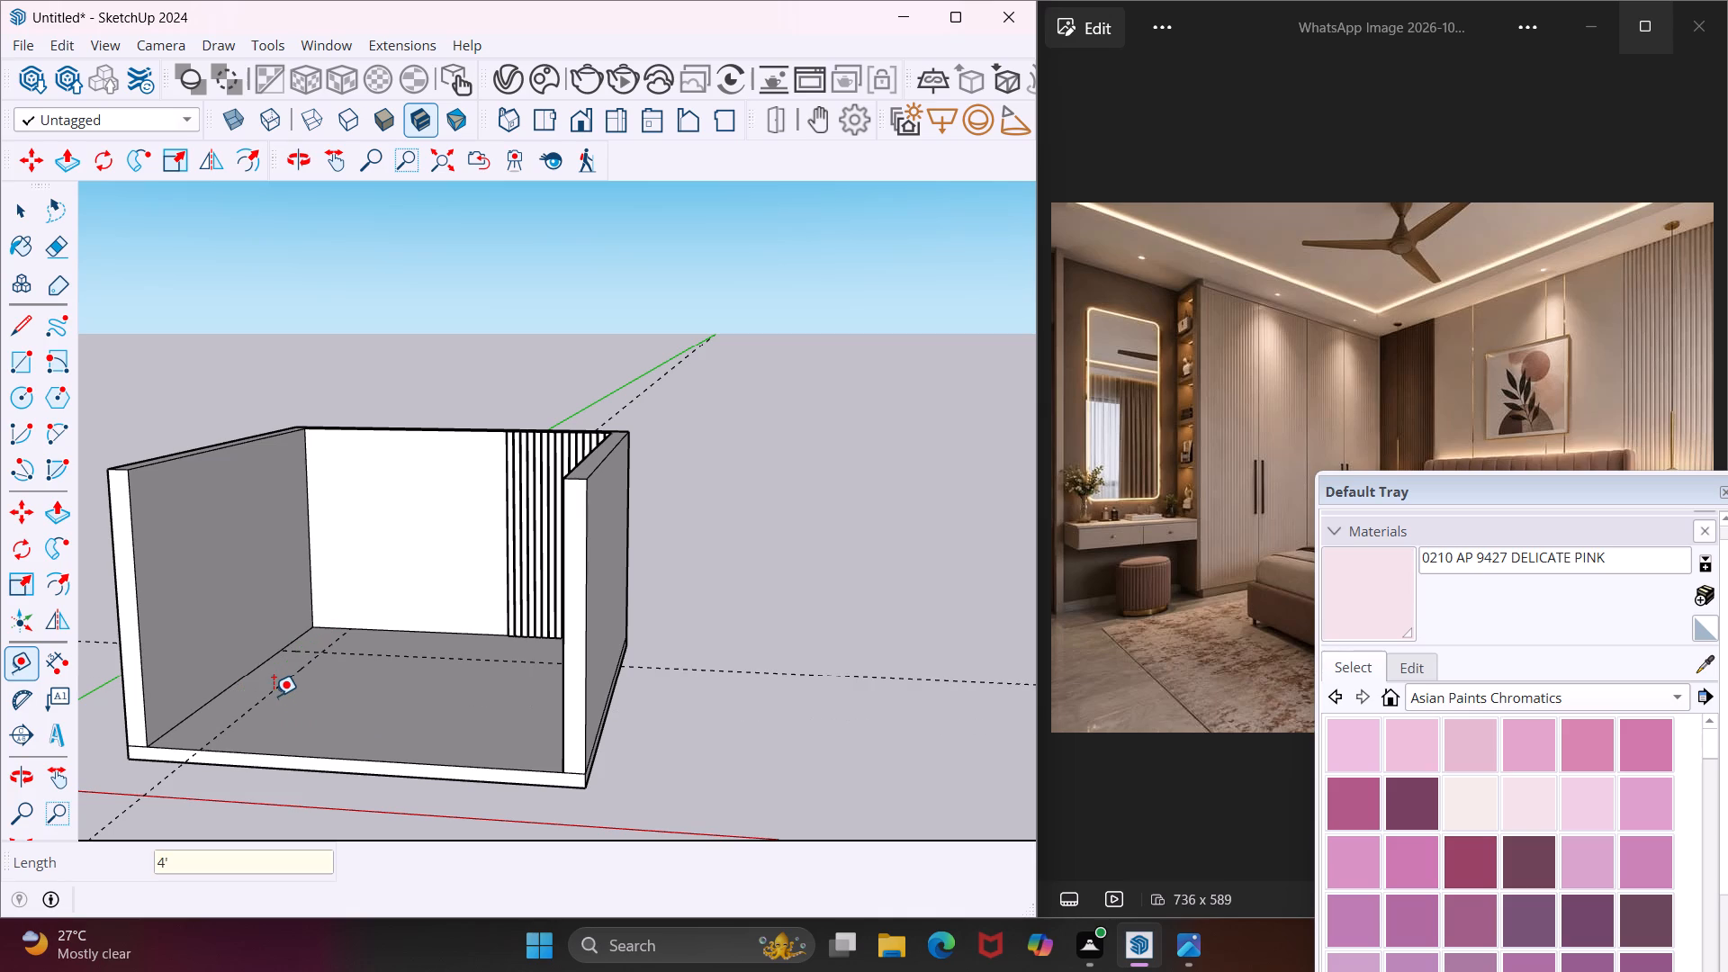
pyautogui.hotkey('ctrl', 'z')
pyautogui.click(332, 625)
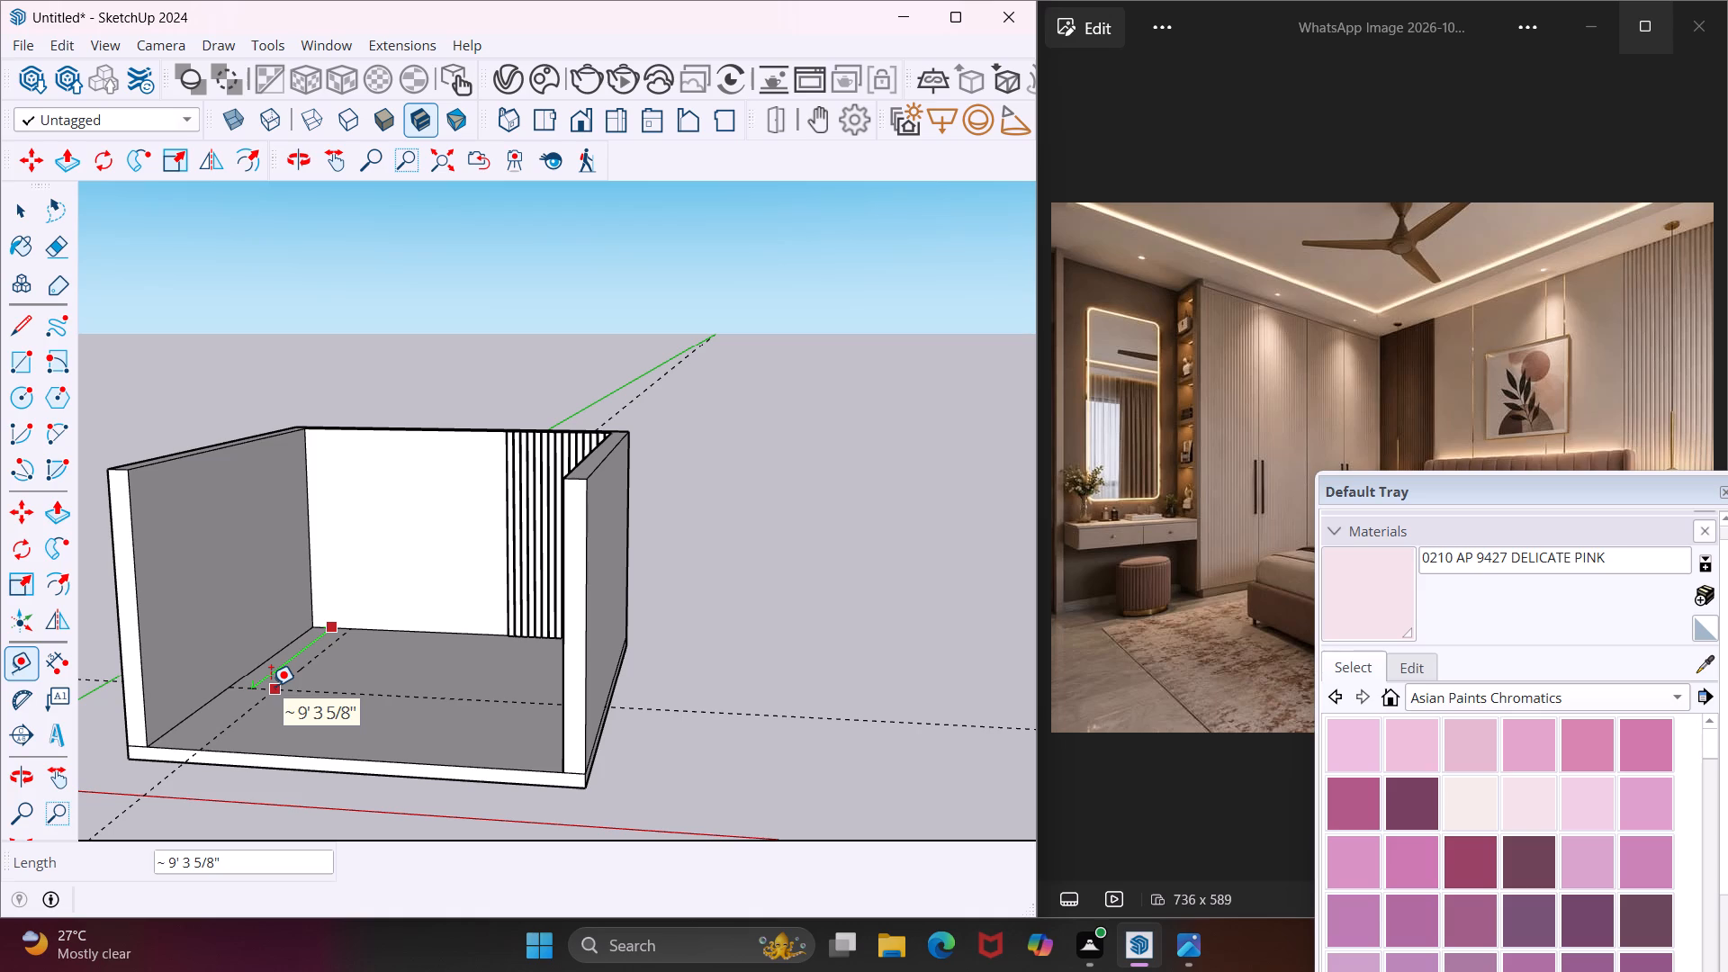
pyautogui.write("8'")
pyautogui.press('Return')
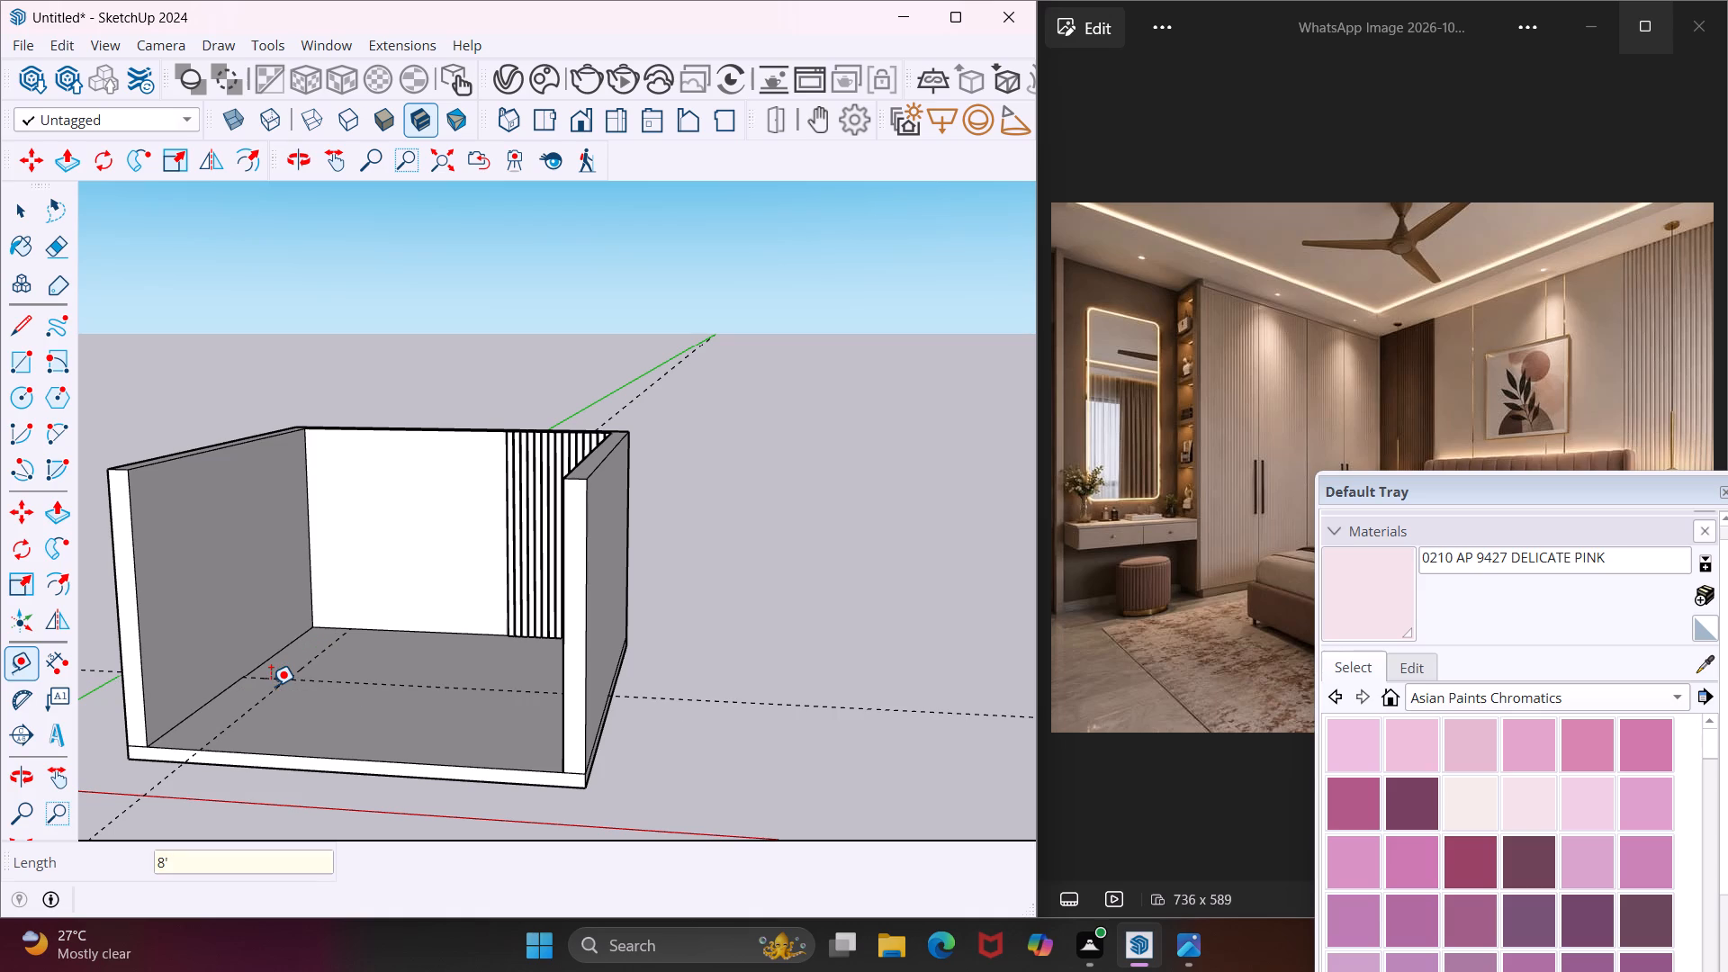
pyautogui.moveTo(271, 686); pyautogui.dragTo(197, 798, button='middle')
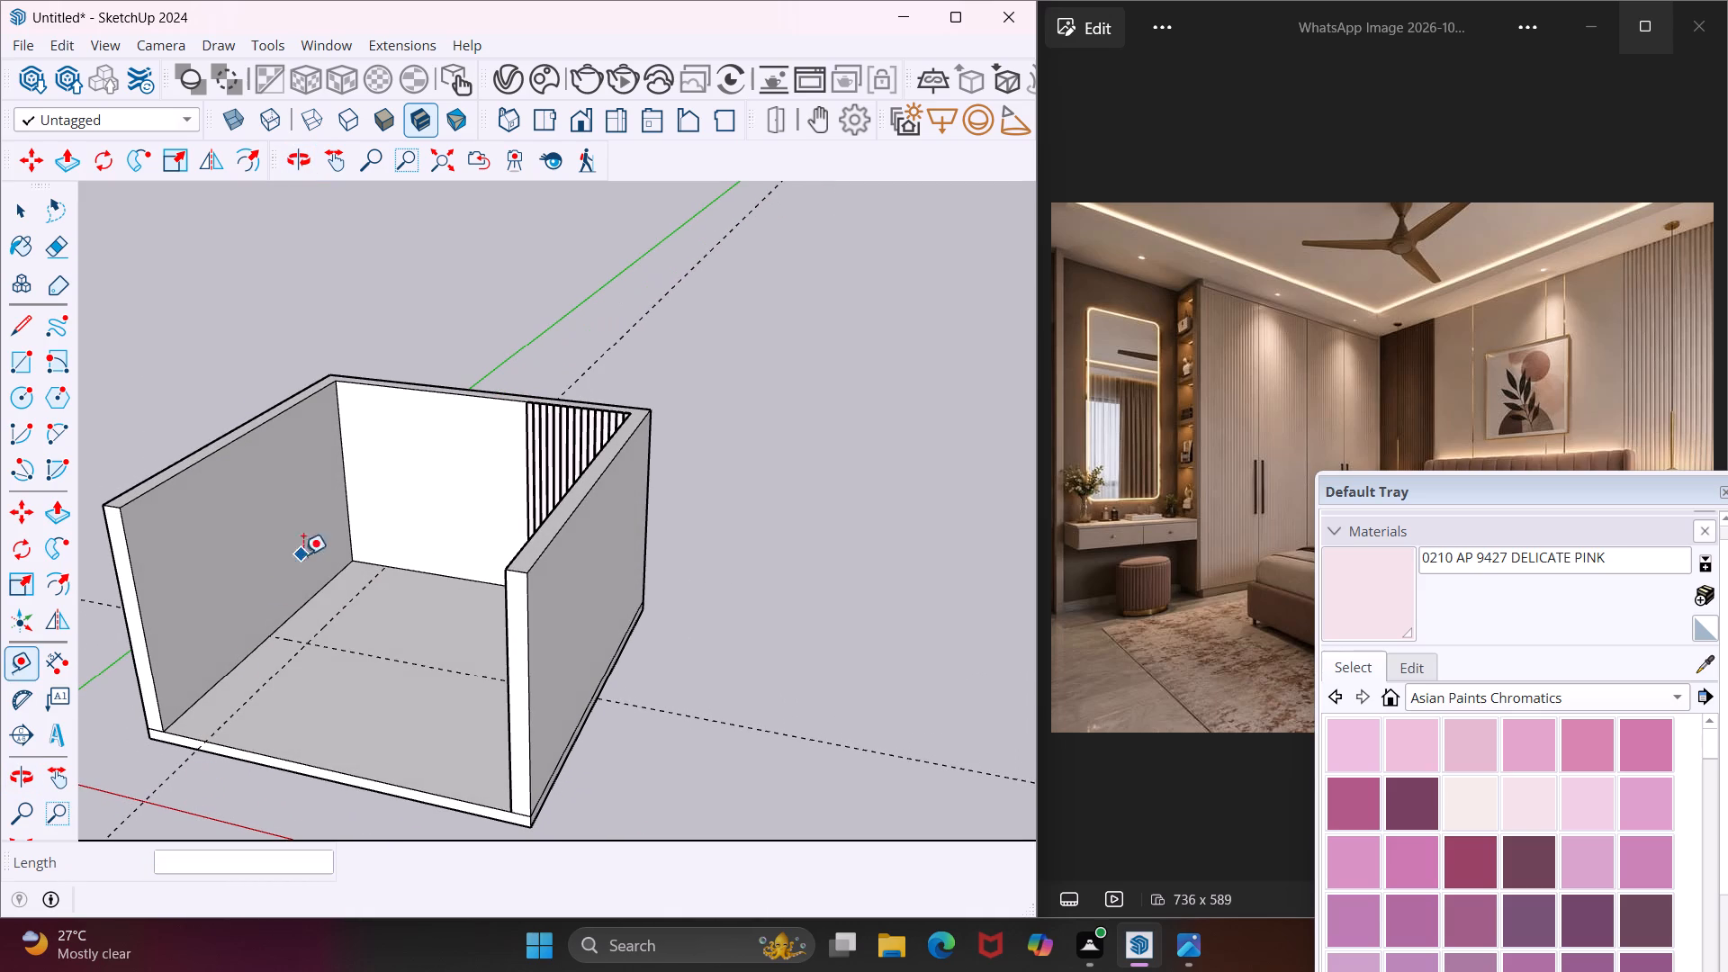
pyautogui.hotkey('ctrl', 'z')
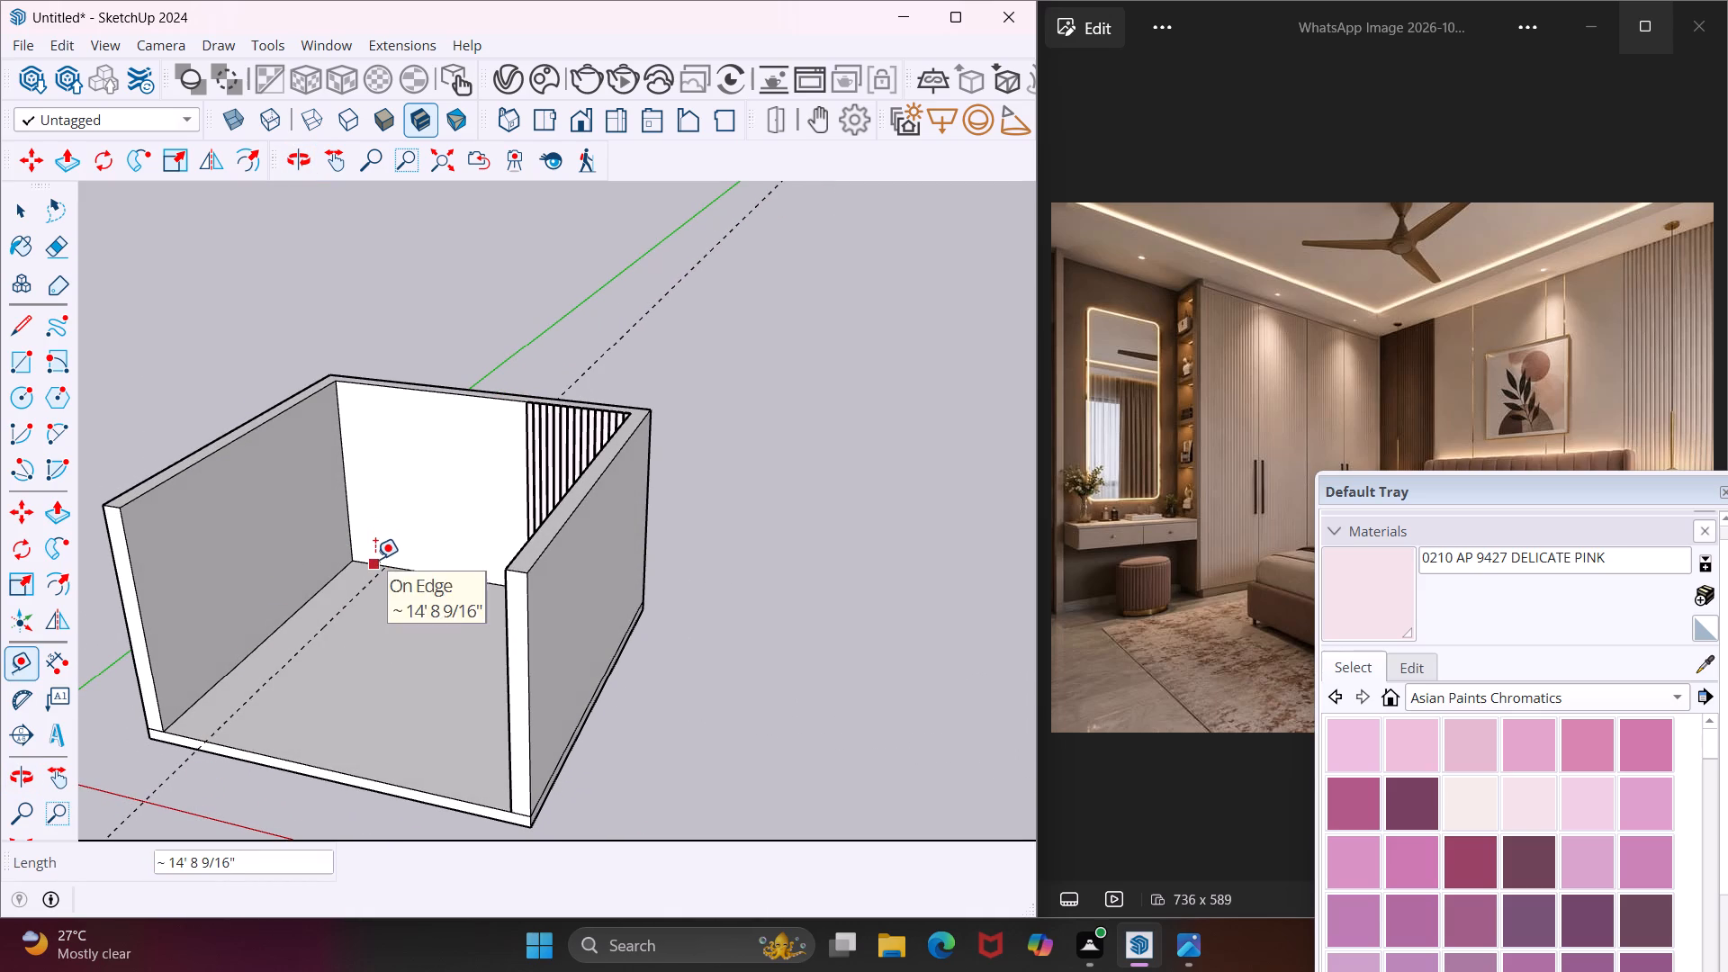
# Place a floor guide parallel to the back wall, 9' from its base edge.
pyautogui.click(375, 559)
pyautogui.write("9'")
pyautogui.press('Return')
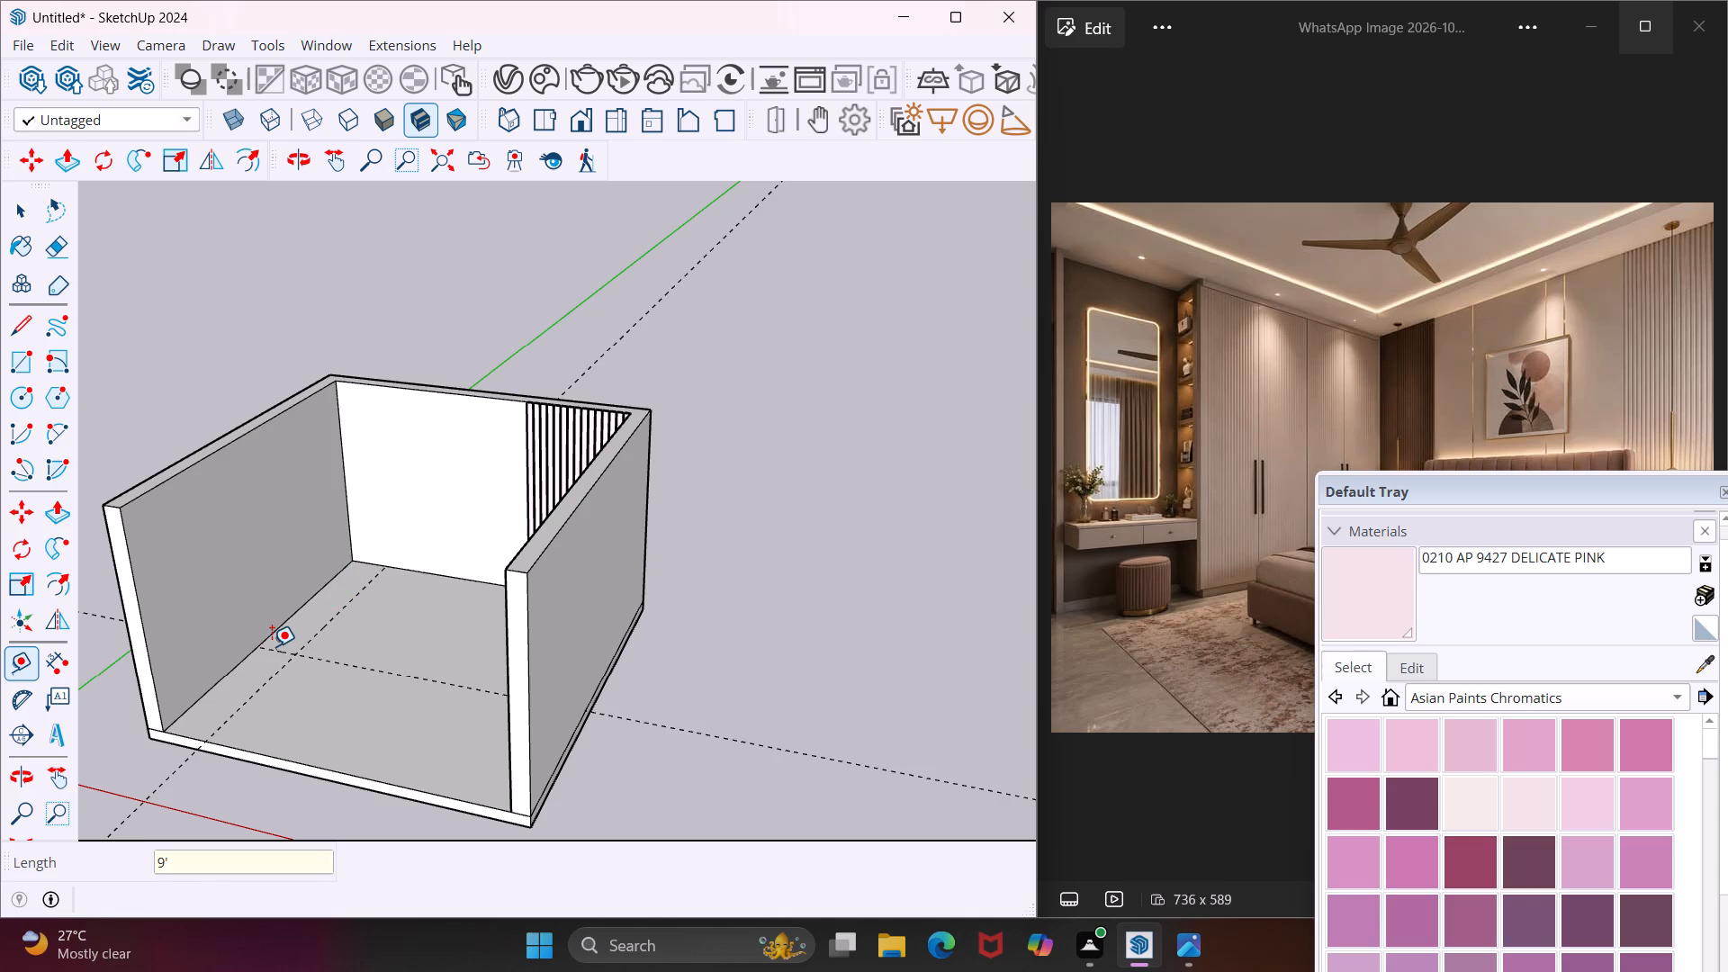
pyautogui.press('Escape')
pyautogui.press('space')
# Draw a 9' by 2' wardrobe rectangle on the floor from the unpanelled back corner to the guides' intersection.
pyautogui.moveTo(272, 646); pyautogui.dragTo(316, 656, button='middle')
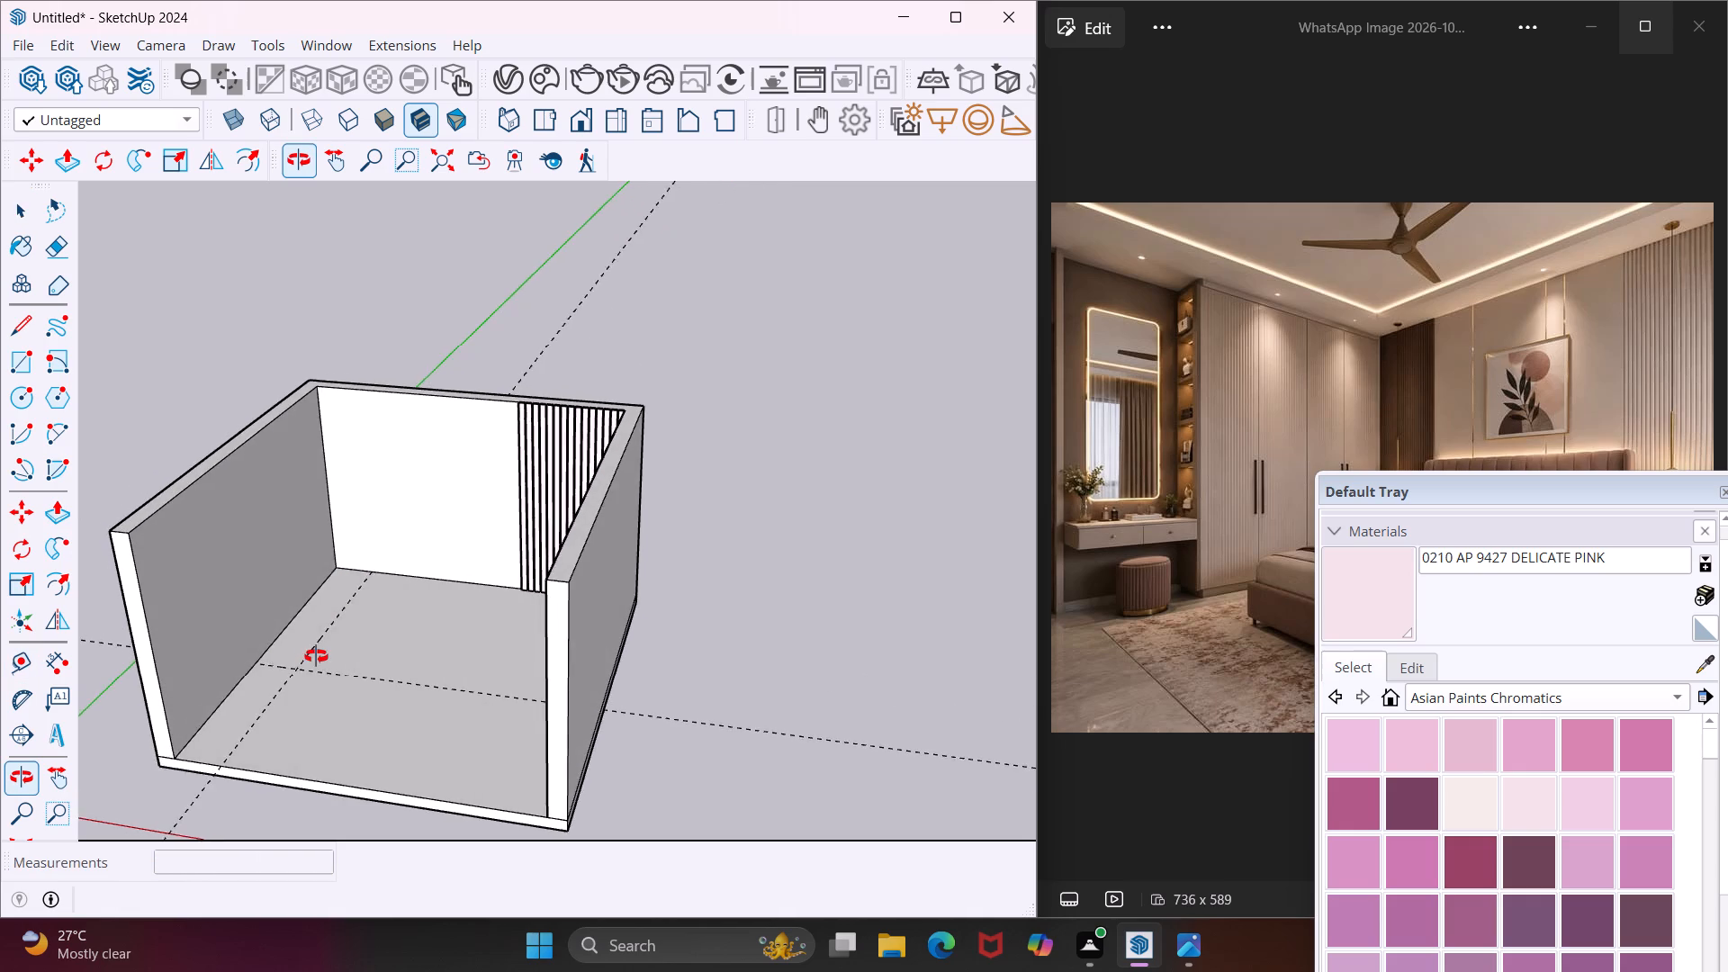
pyautogui.moveTo(316, 656); pyautogui.dragTo(339, 657, button='middle')
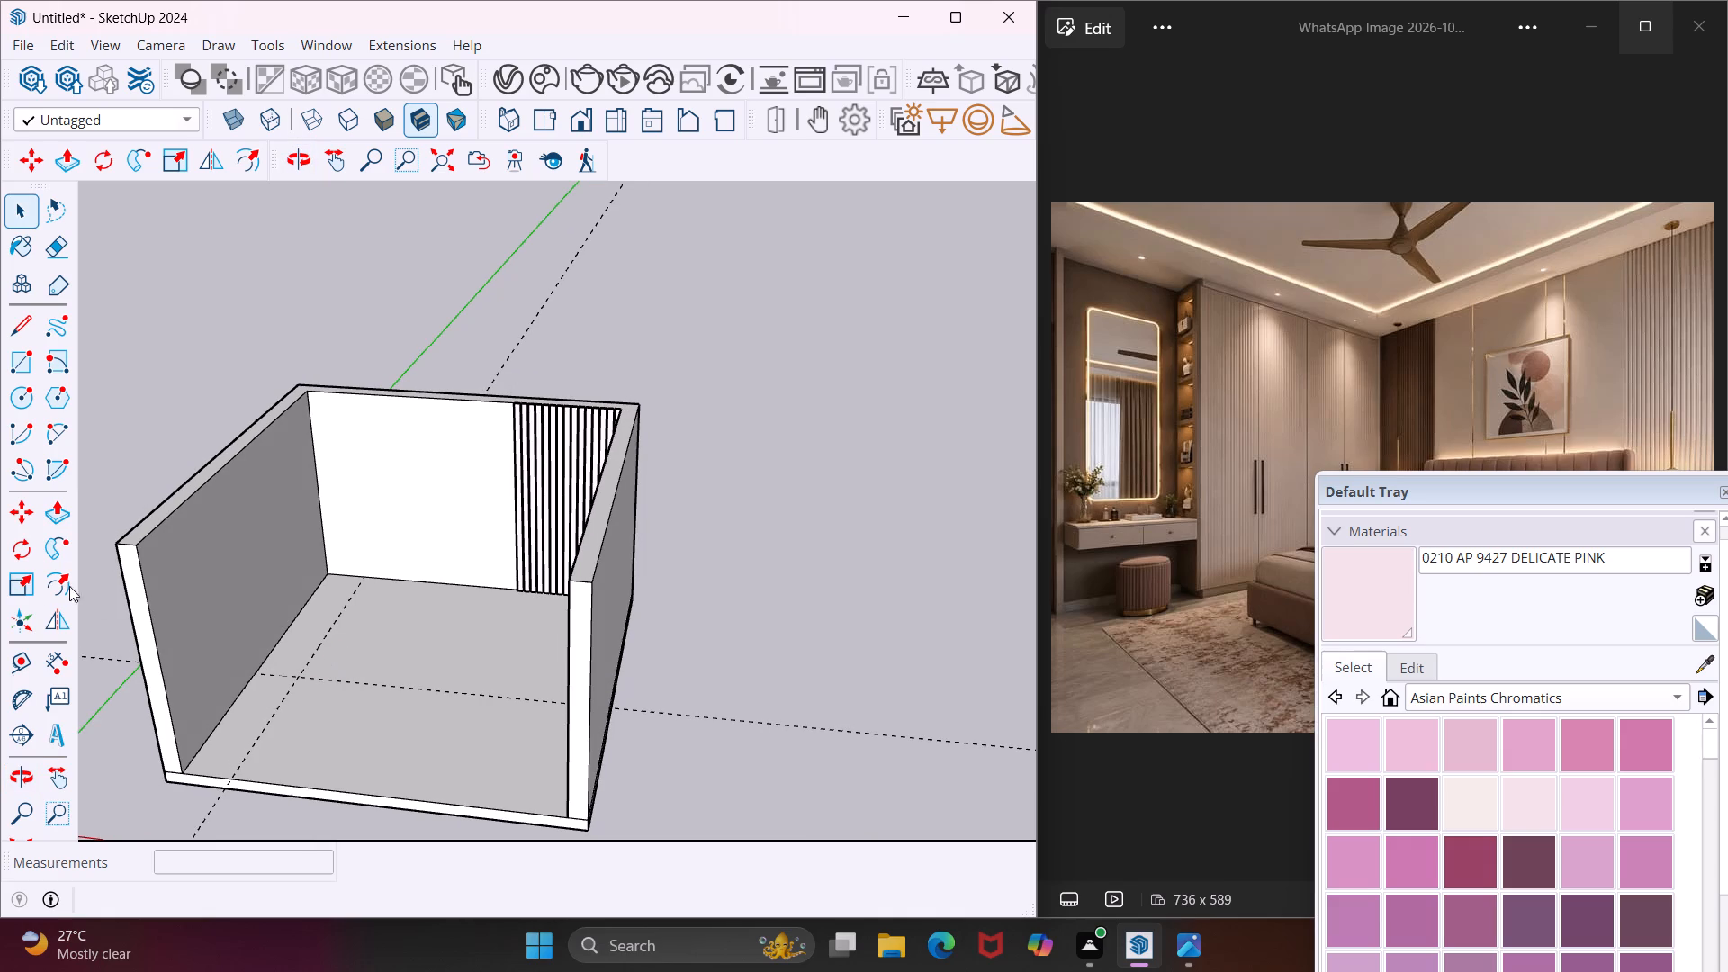
pyautogui.click(20, 379)
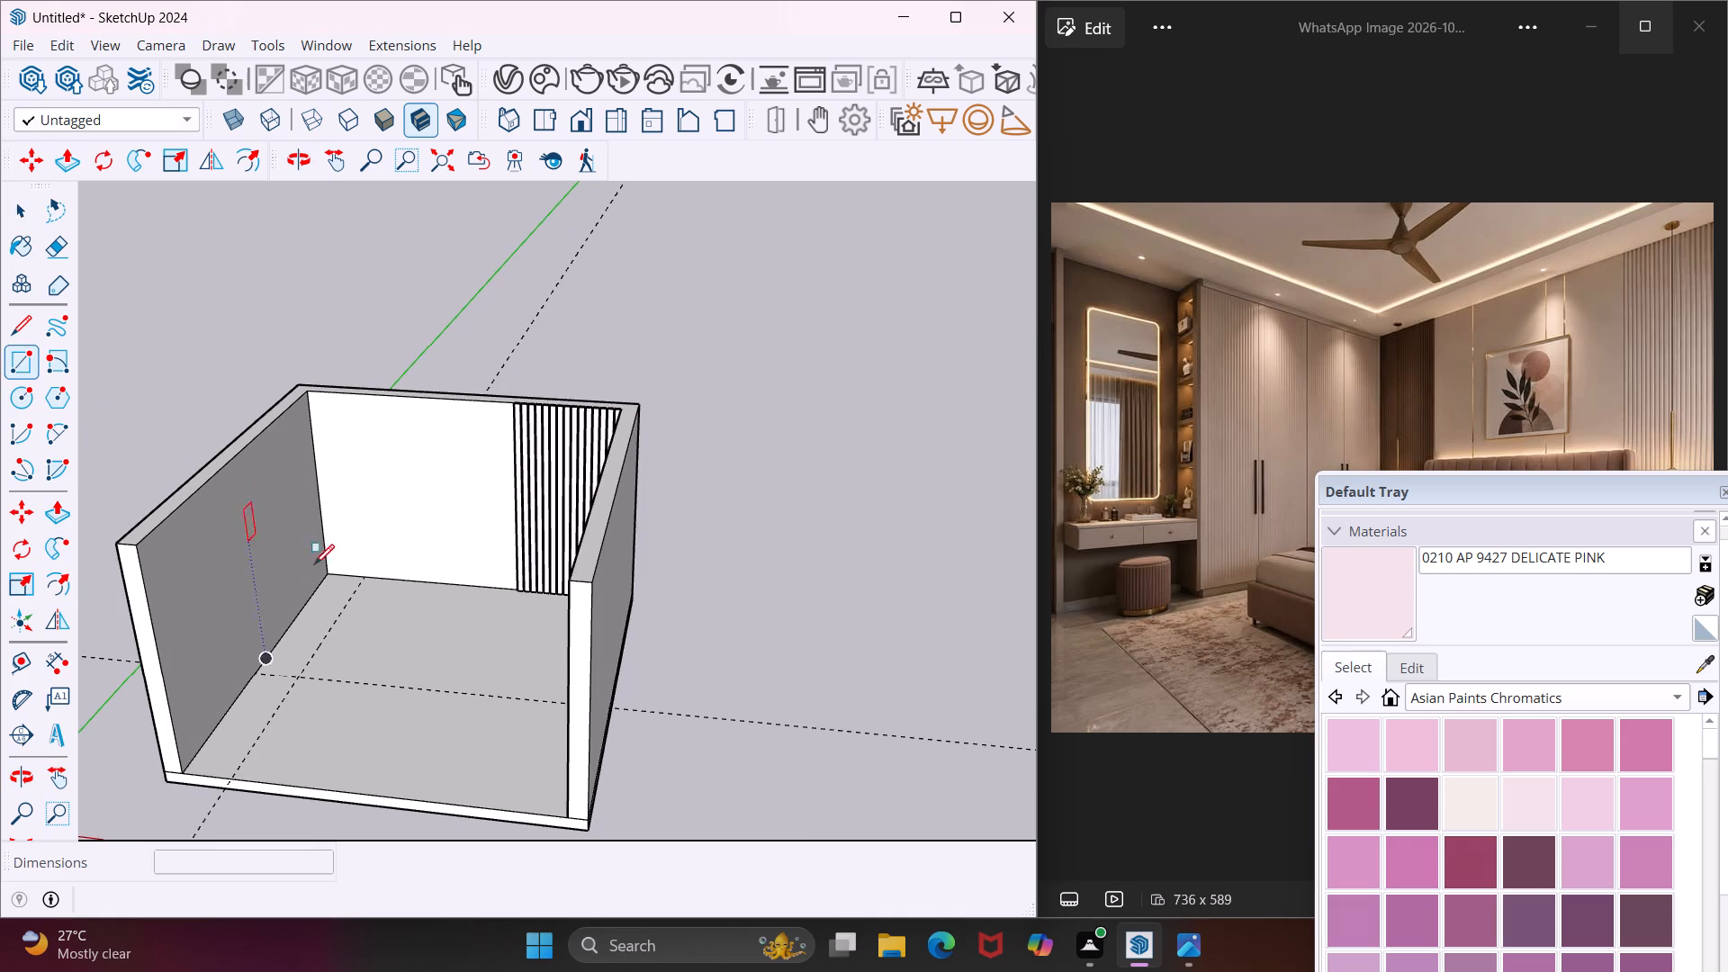
pyautogui.click(328, 573)
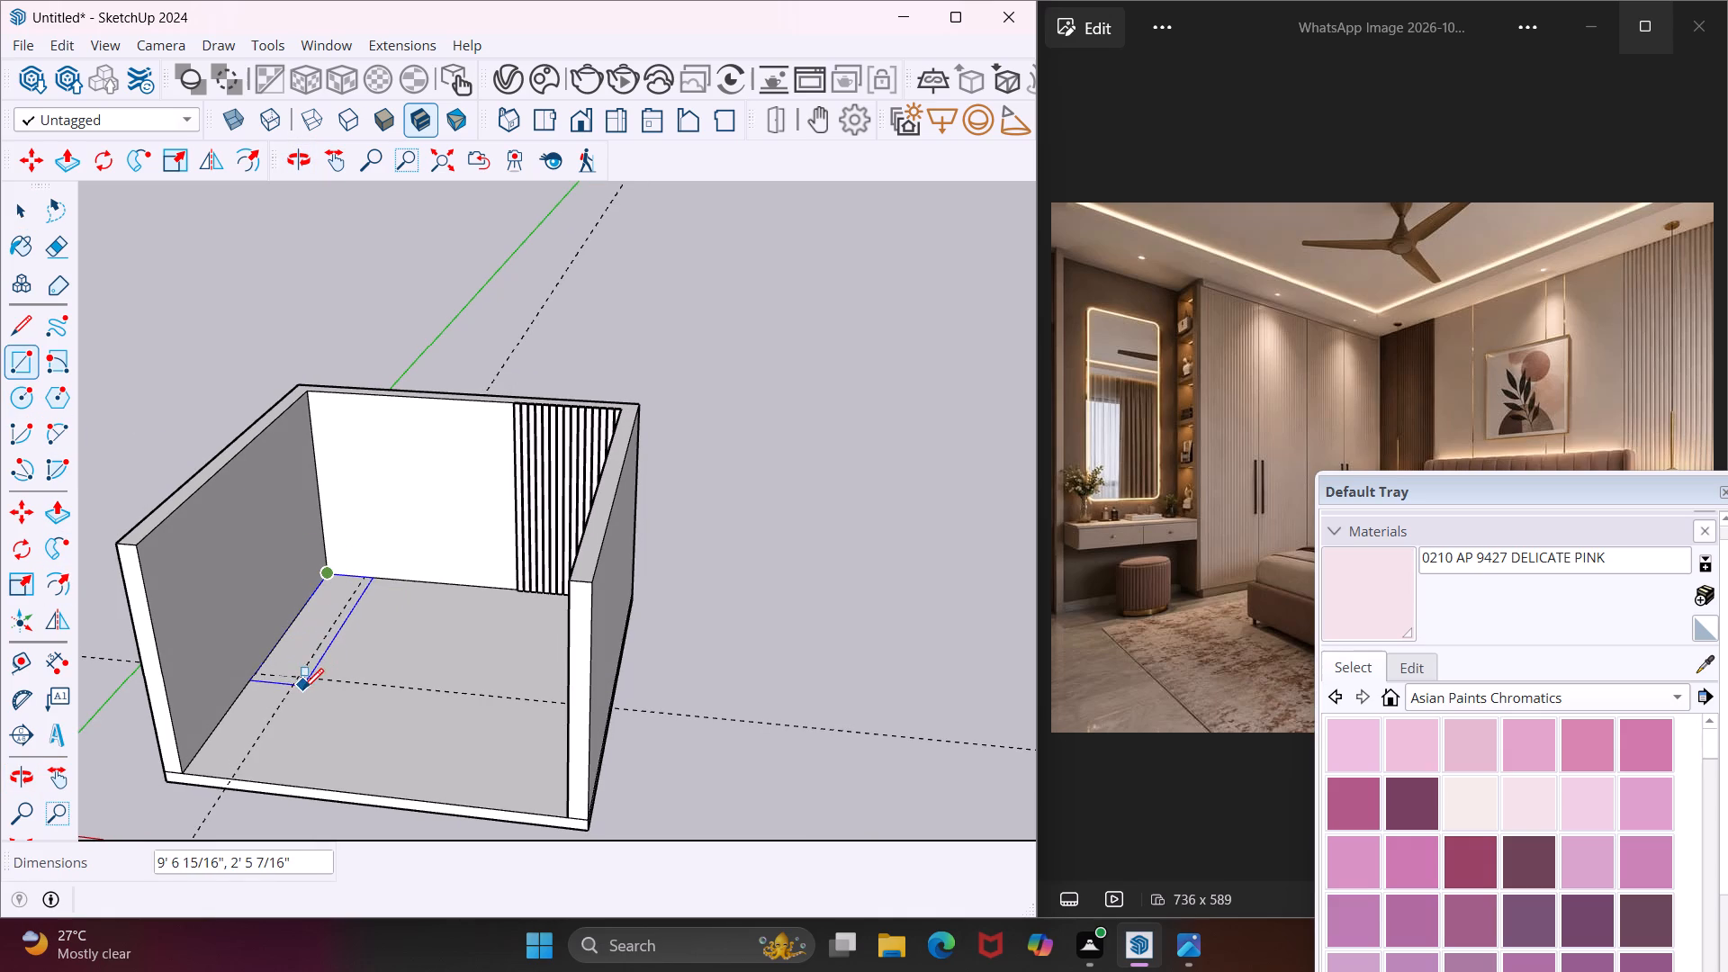
pyautogui.click(301, 682)
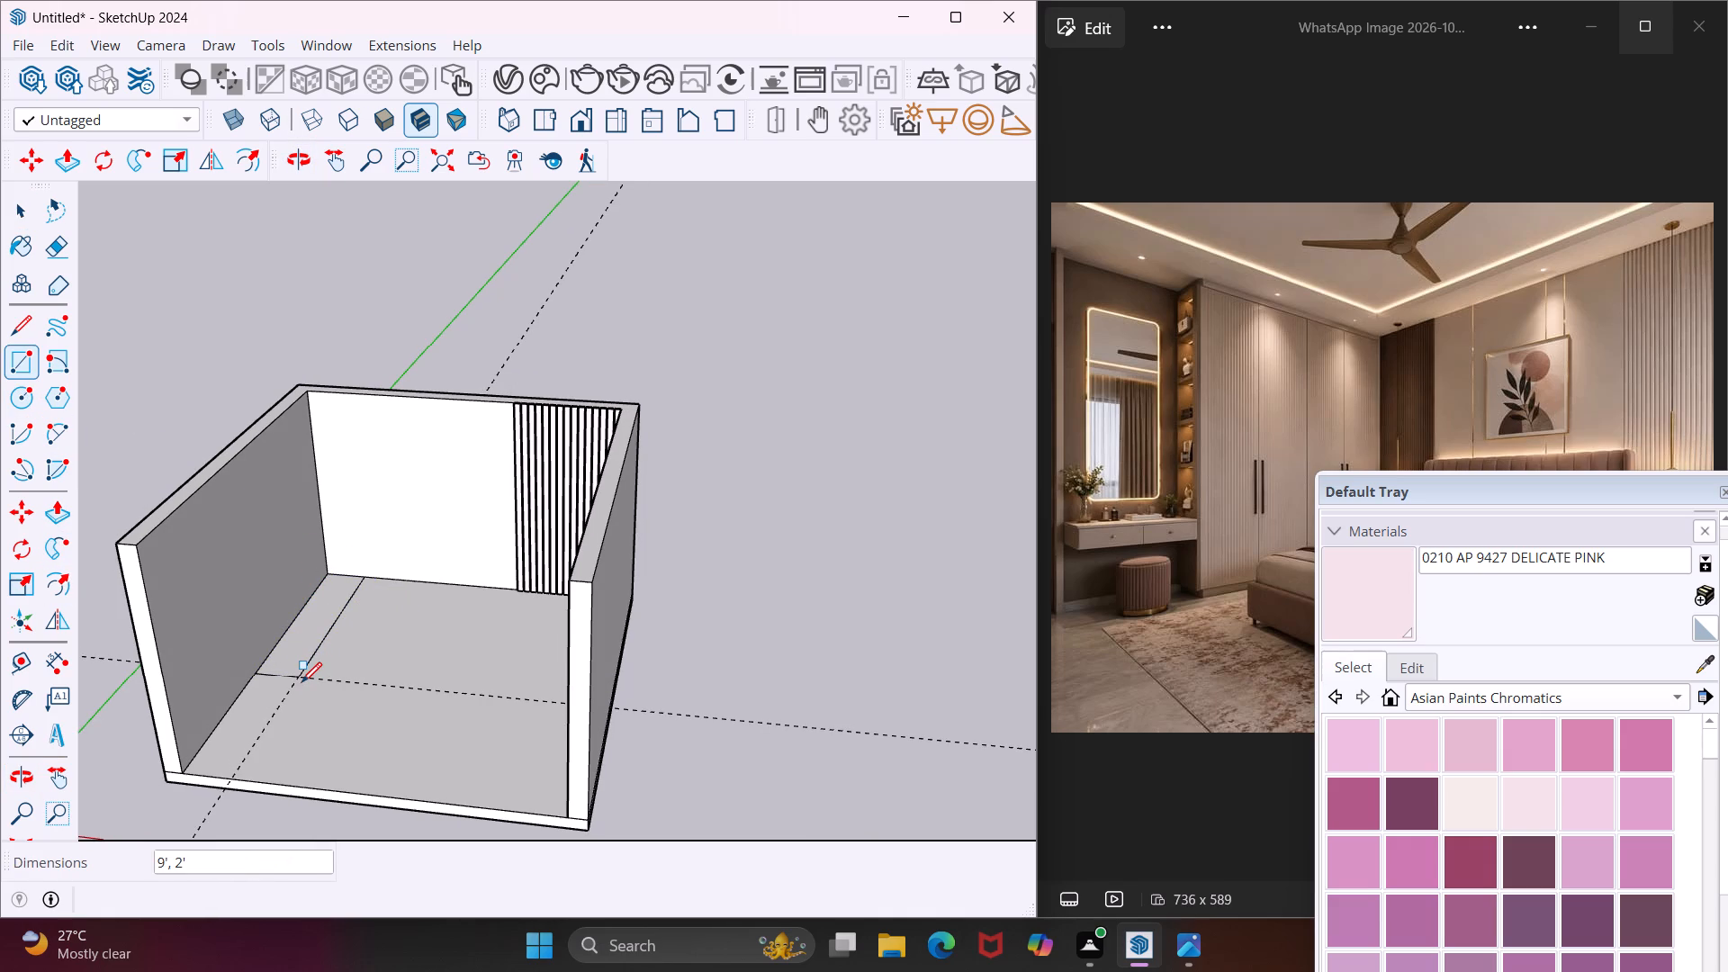
pyautogui.press('Escape')
pyautogui.press('space')
# Push/Pull the wardrobe footprint up 10', level with the top of the walls.
pyautogui.click(284, 665)
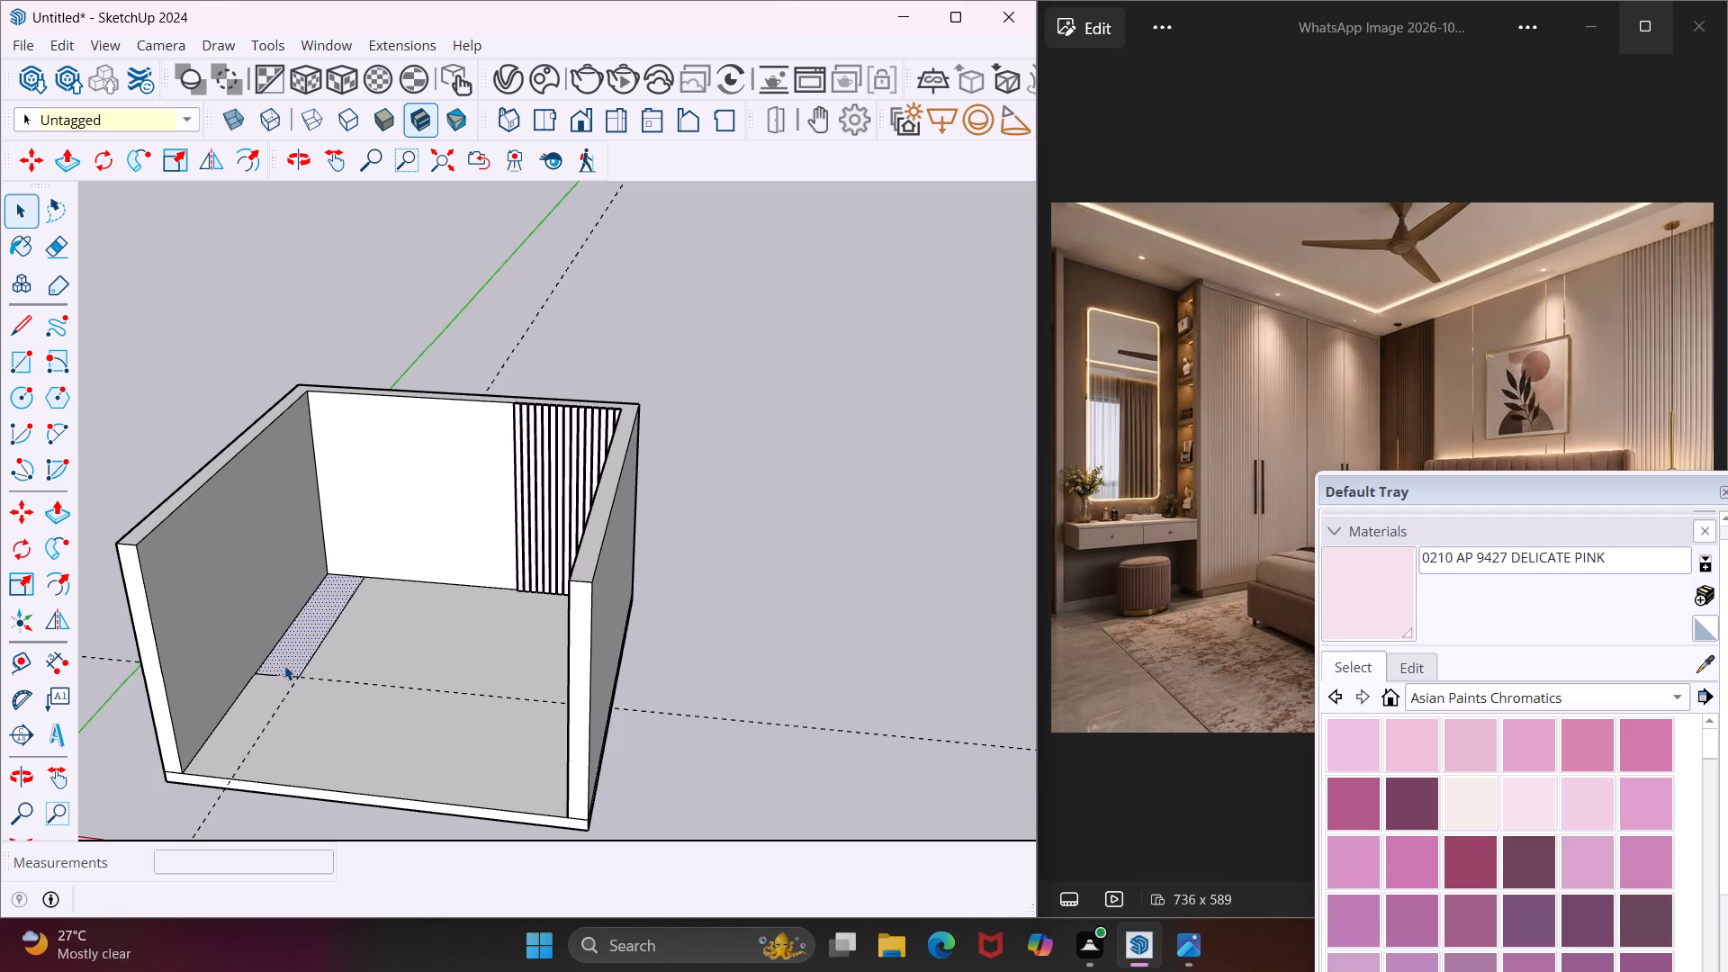
pyautogui.press('p')
pyautogui.click(284, 665)
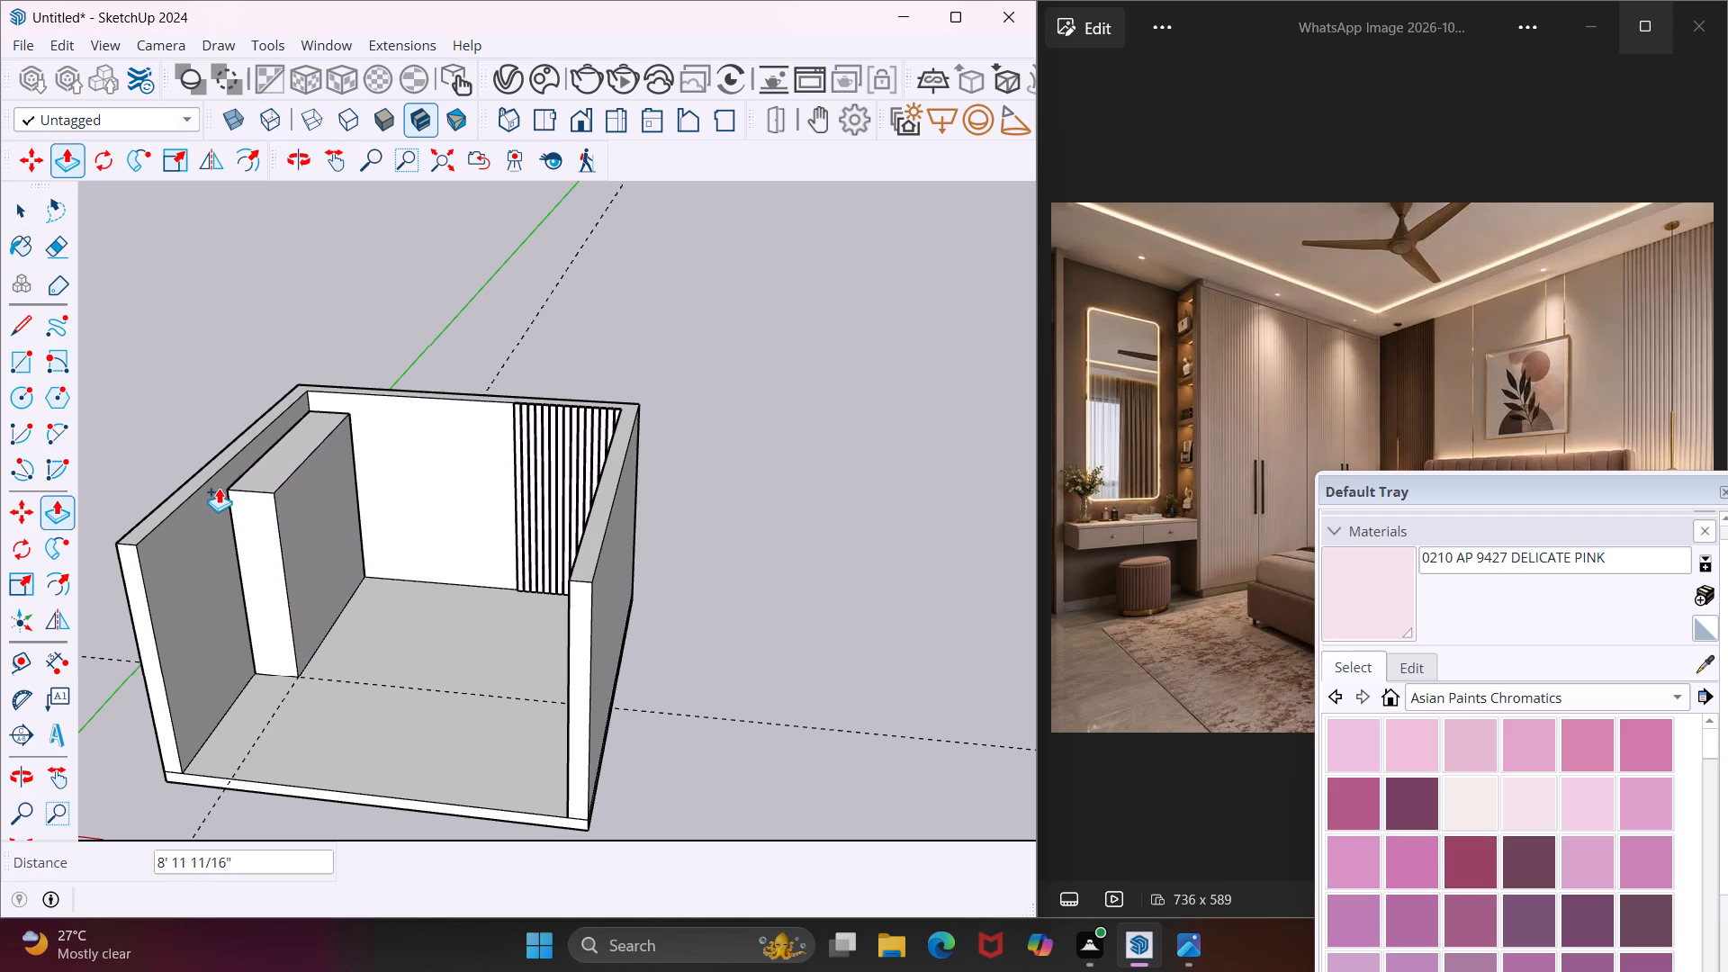
pyautogui.click(215, 486)
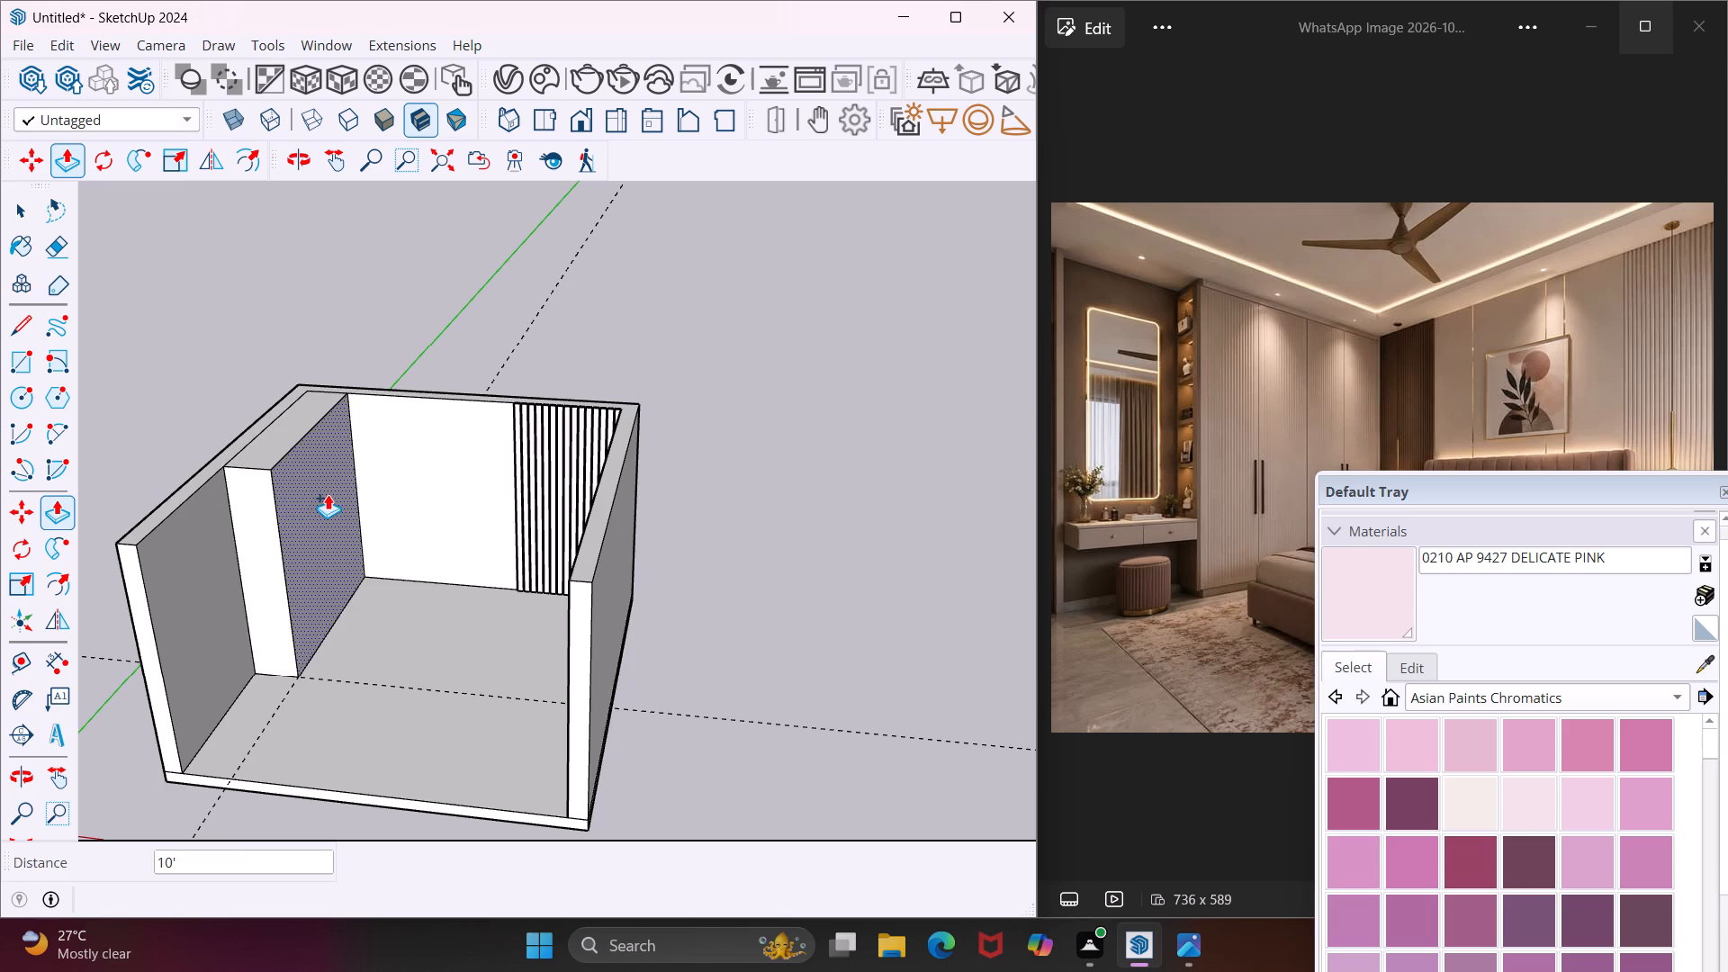
pyautogui.moveTo(328, 494); pyautogui.dragTo(231, 494, button='middle')
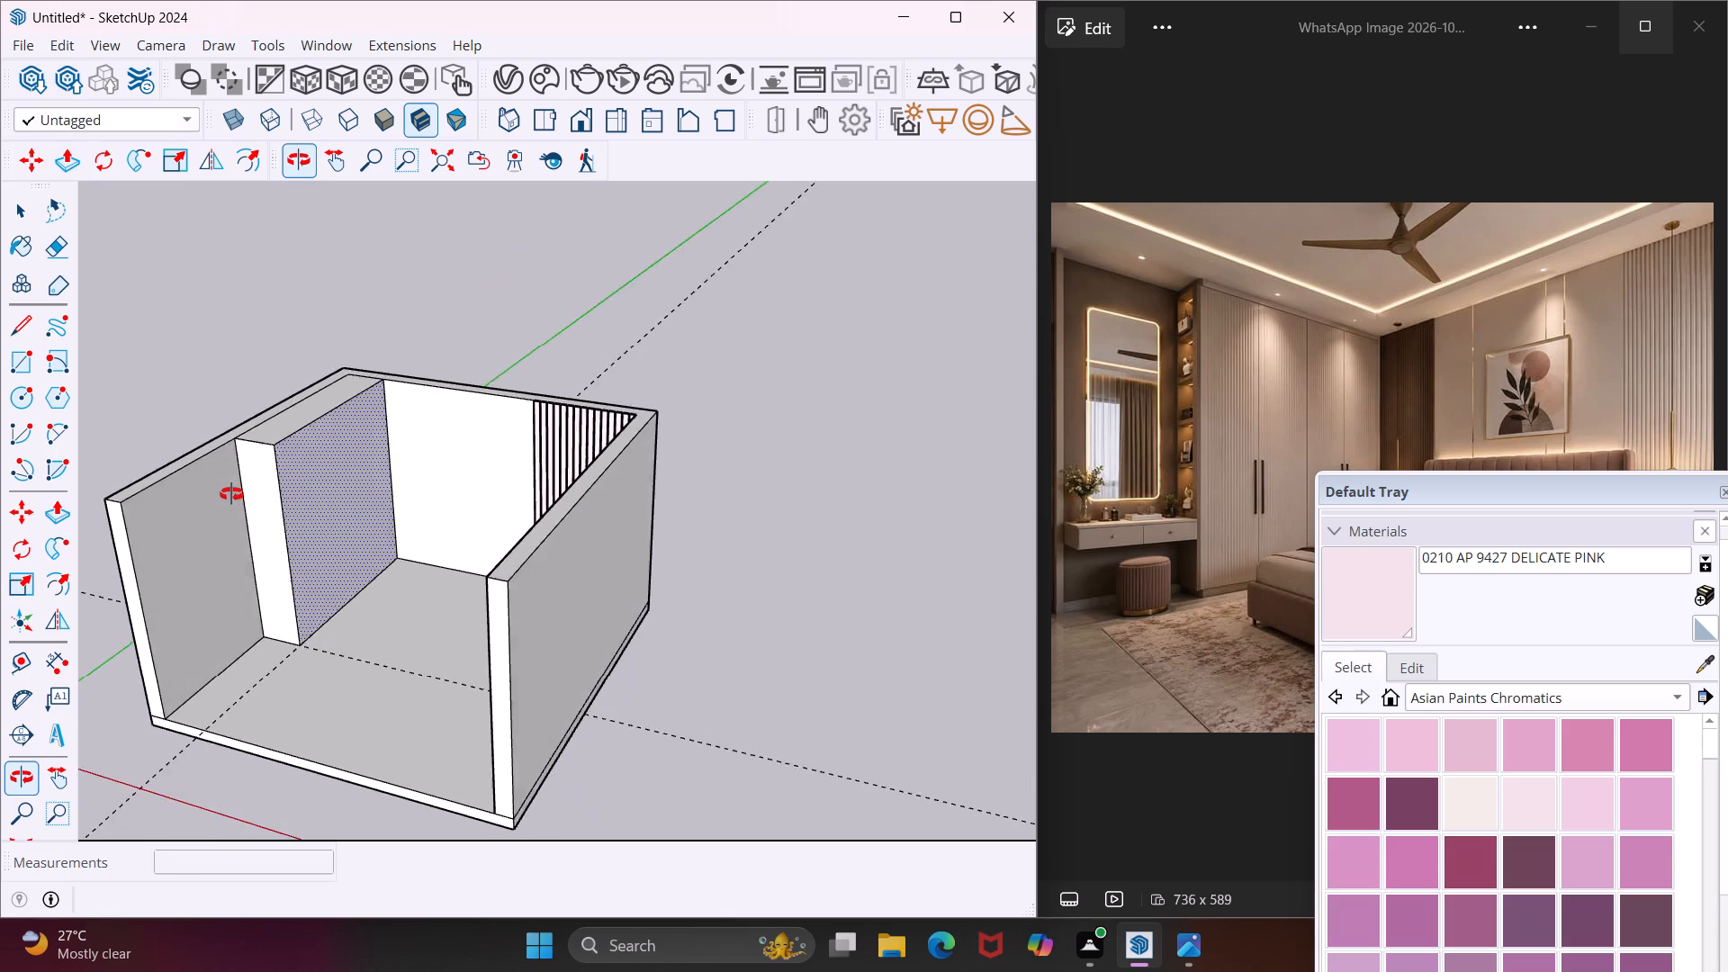
pyautogui.moveTo(231, 494); pyautogui.dragTo(74, 477, button='middle')
pyautogui.scroll(1, 74, 477)
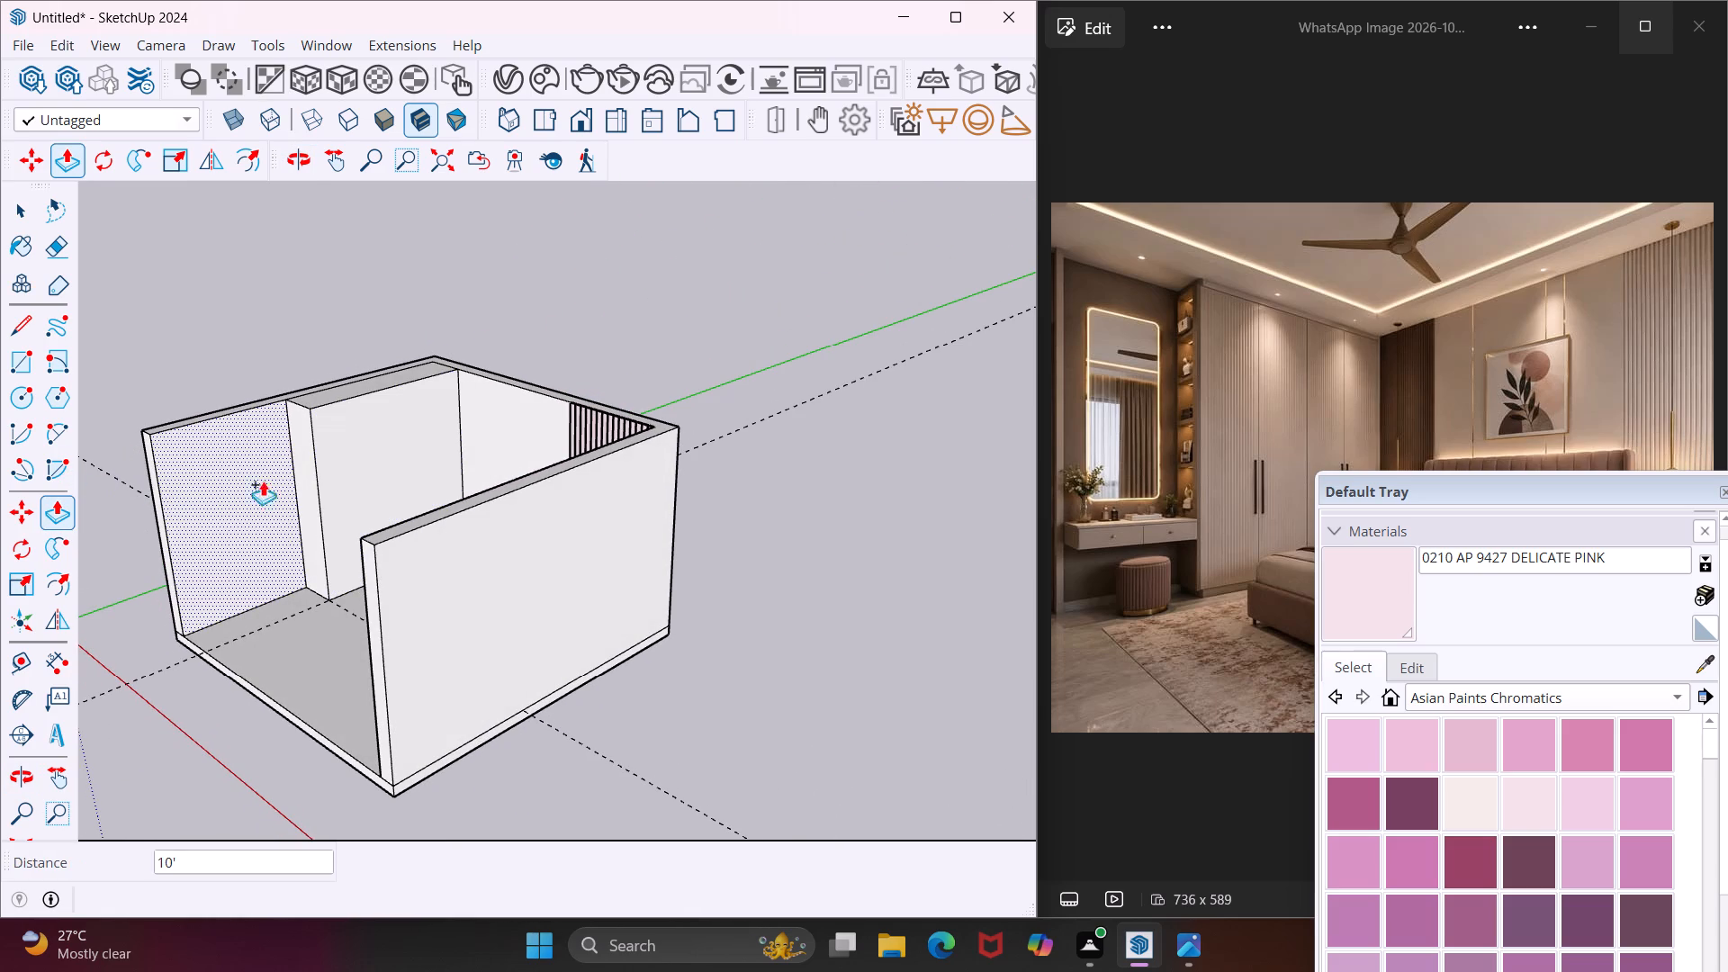
pyautogui.moveTo(269, 472); pyautogui.dragTo(273, 412, button='middle')
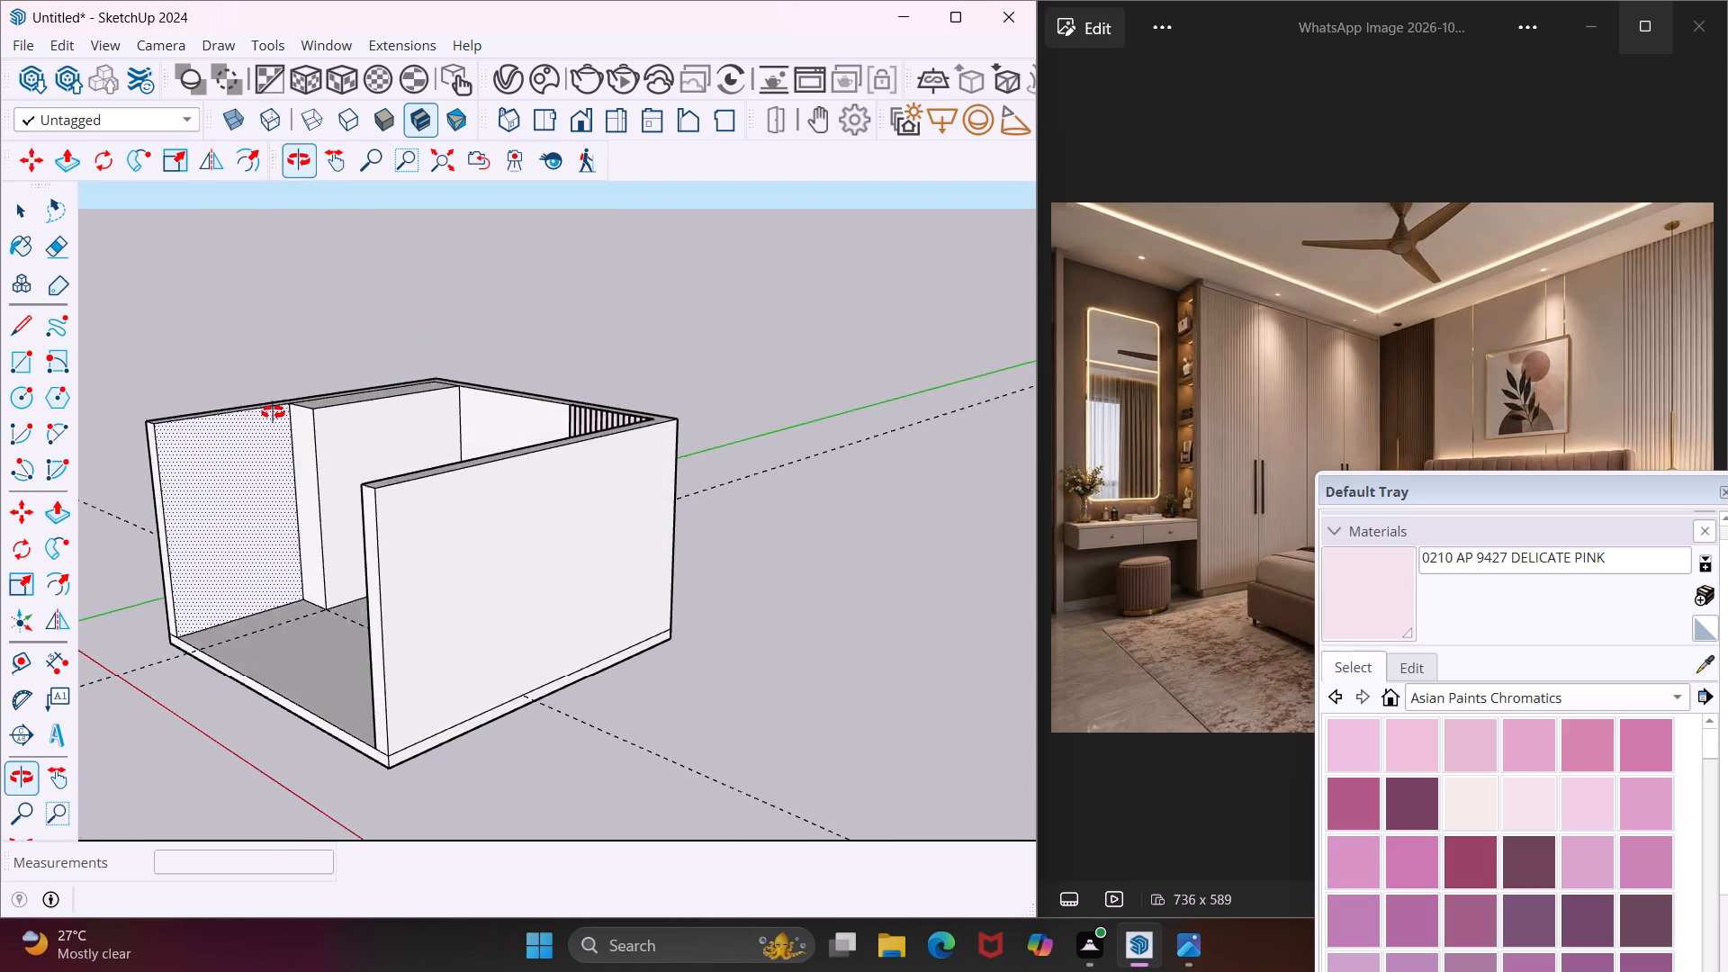
pyautogui.moveTo(273, 412); pyautogui.dragTo(322, 349, button='middle')
pyautogui.press('Escape')
pyautogui.press('space')
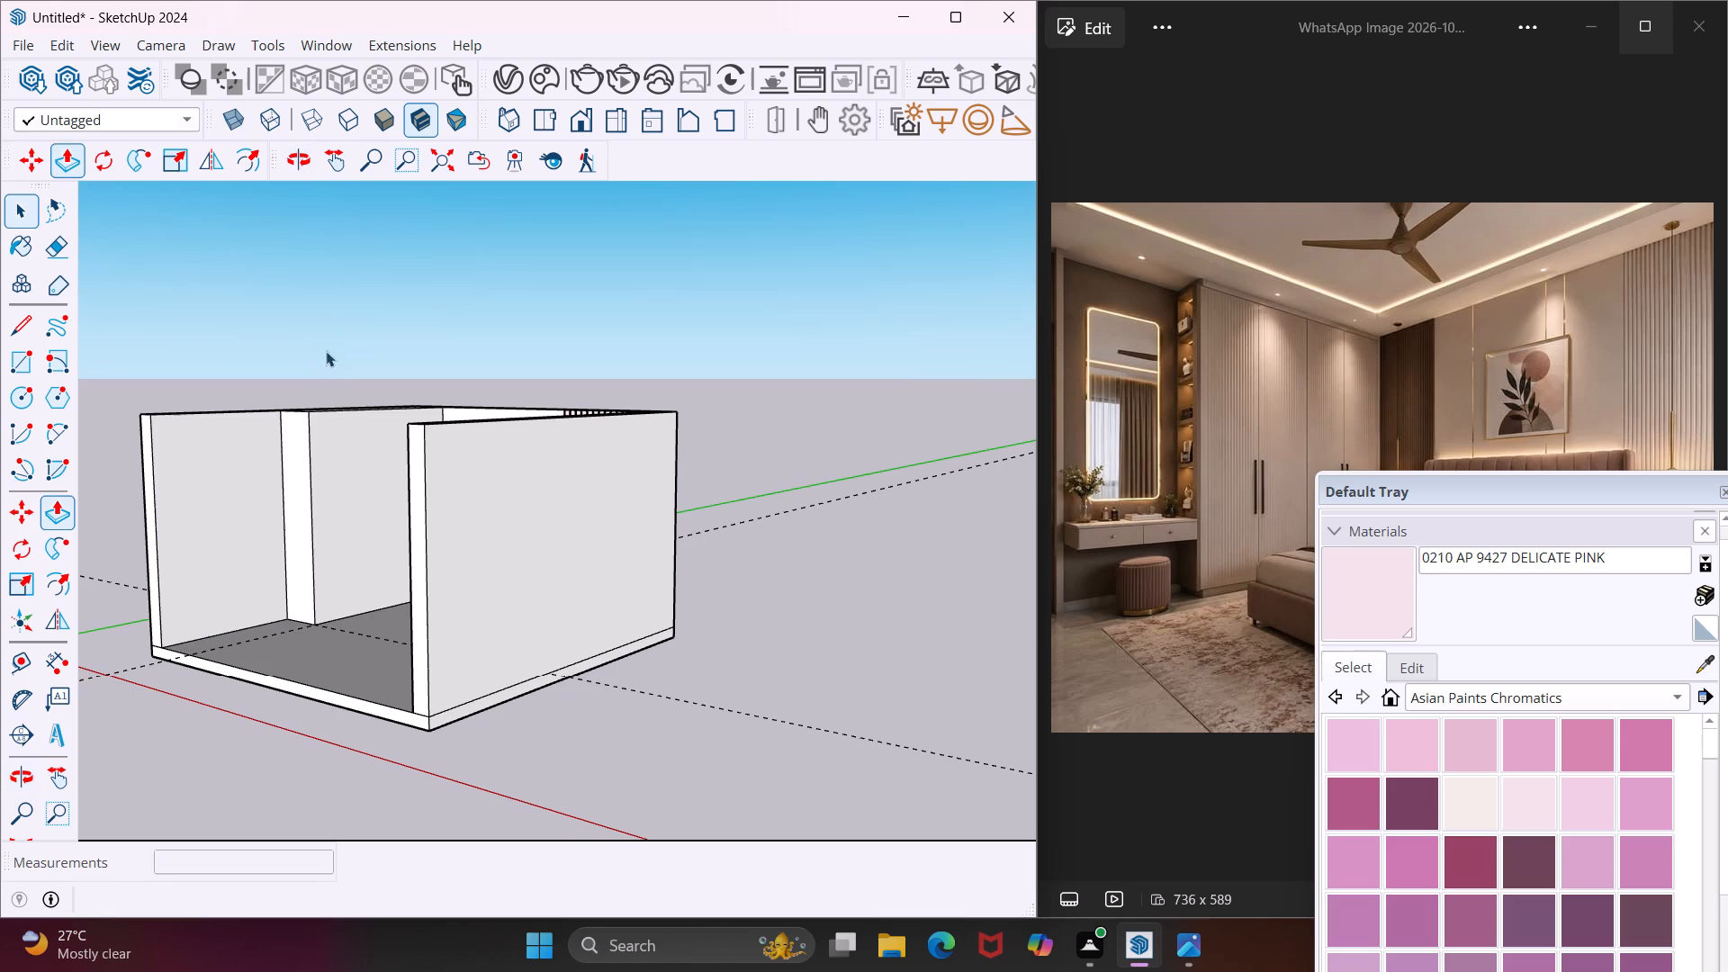
# Copy the bottom edge of the wardrobe block's long front face 4" upward to mark the skirting line.
pyautogui.scroll(14, 317, 624)
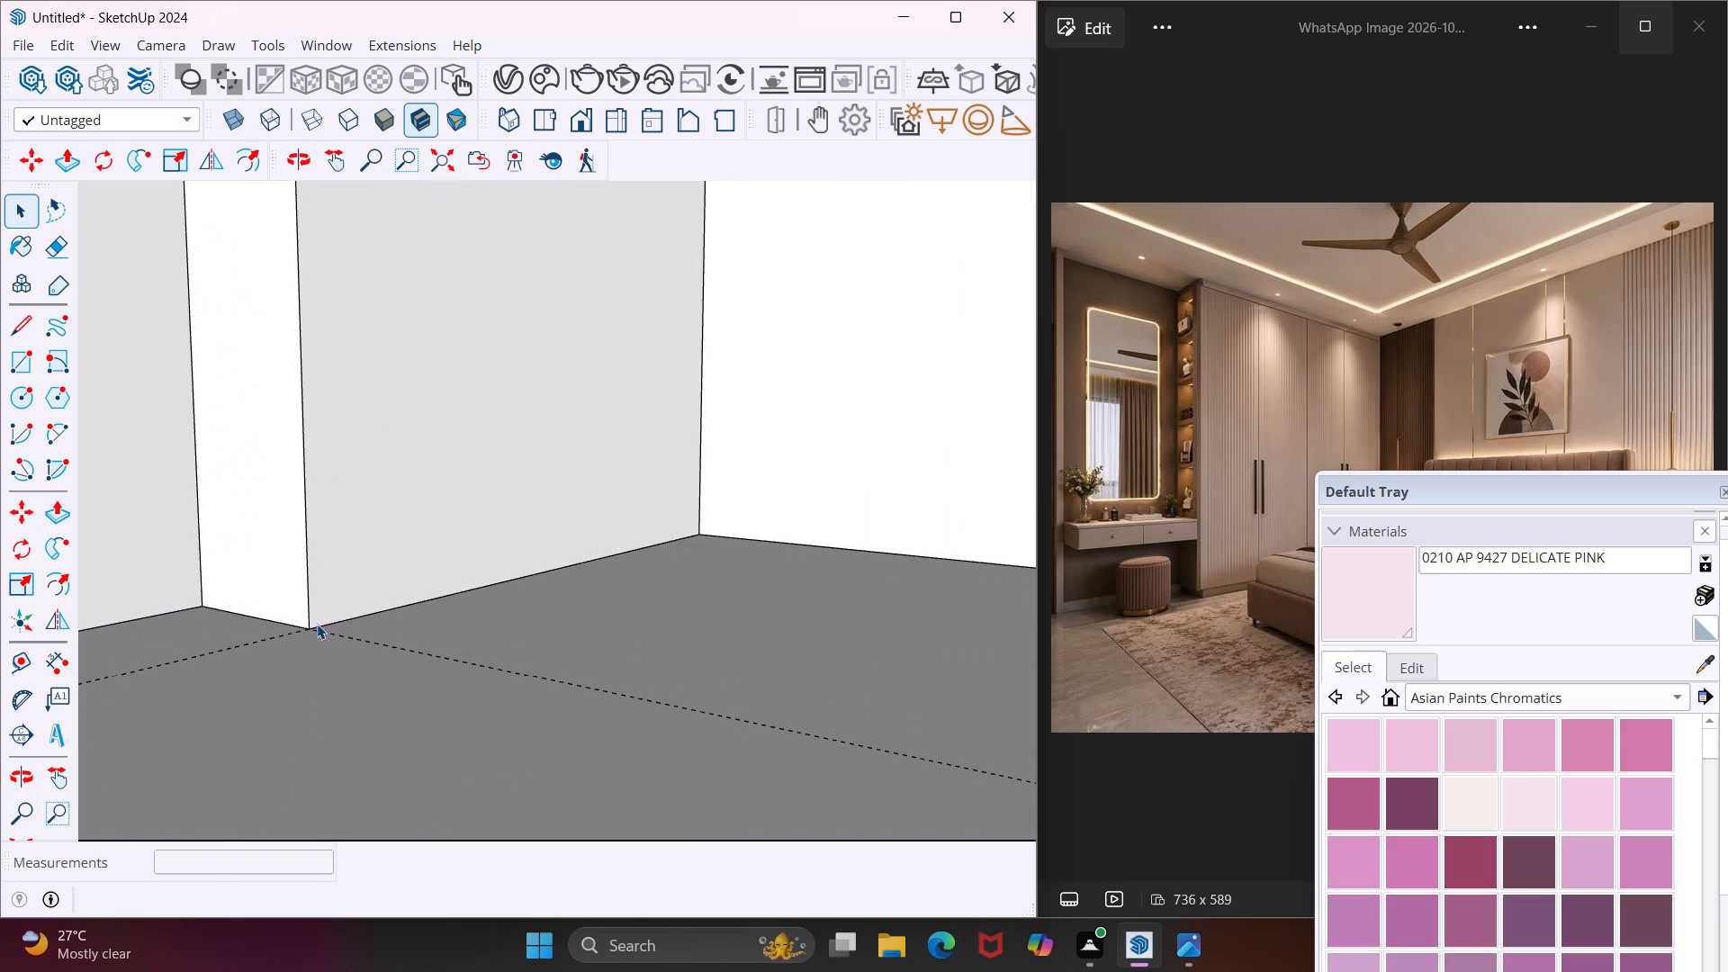
pyautogui.click(317, 628)
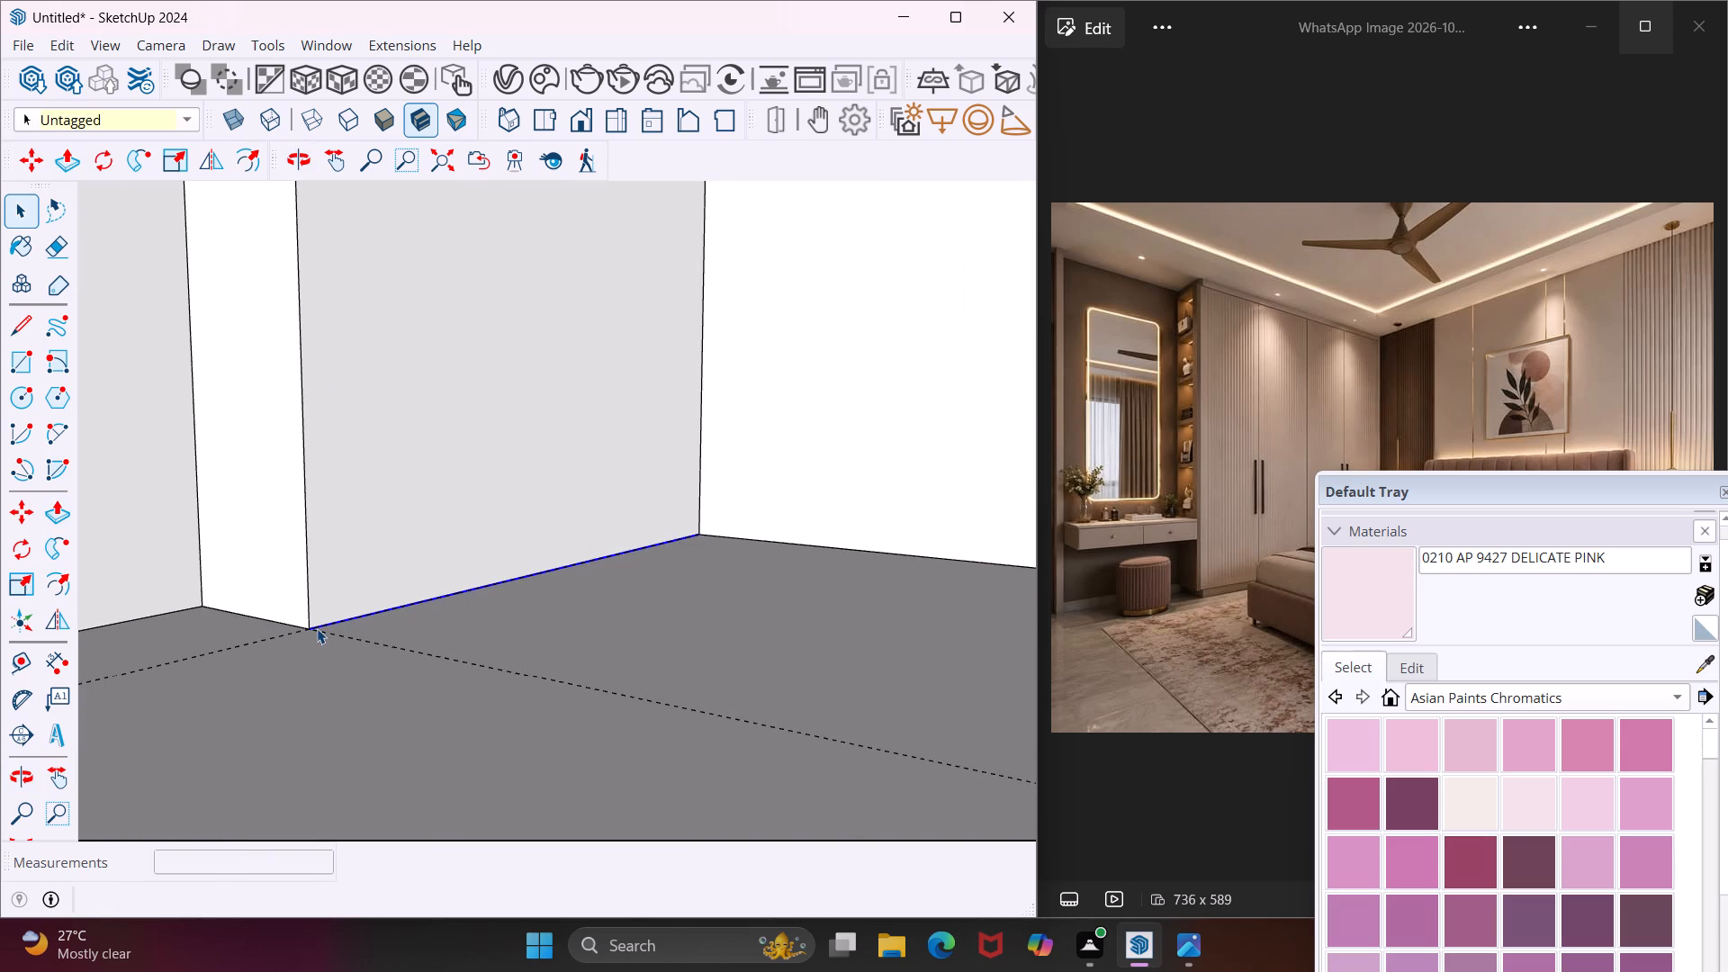
pyautogui.press('m')
pyautogui.click(312, 627)
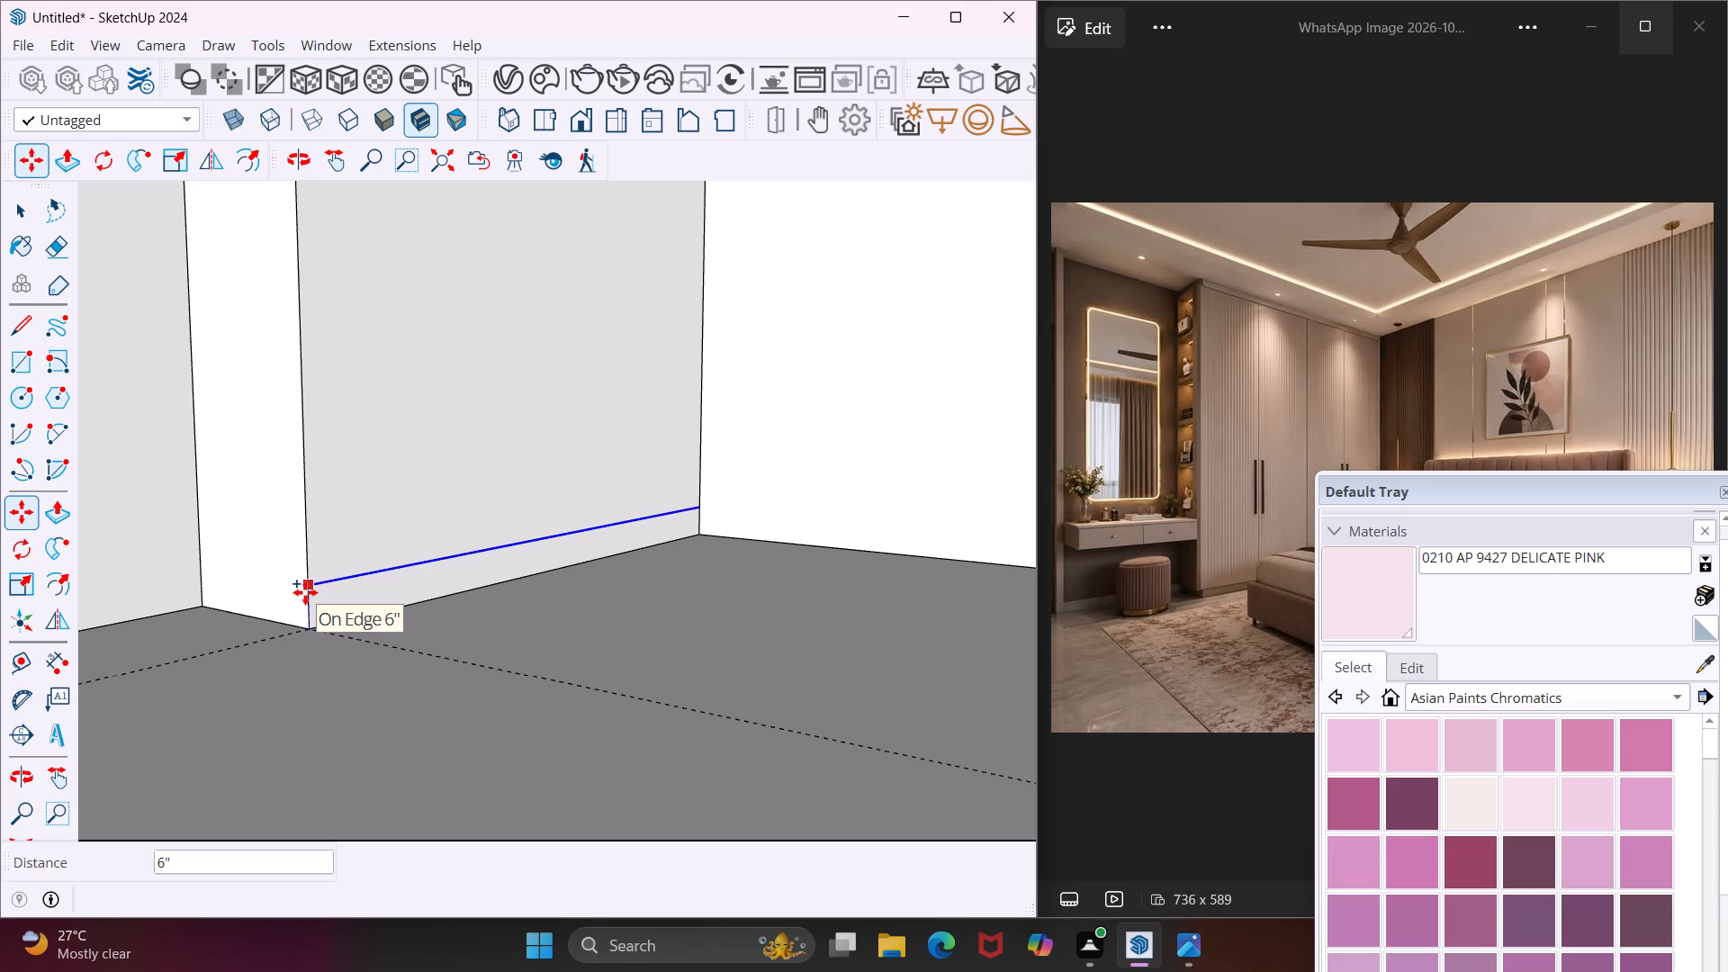
pyautogui.write('4"')
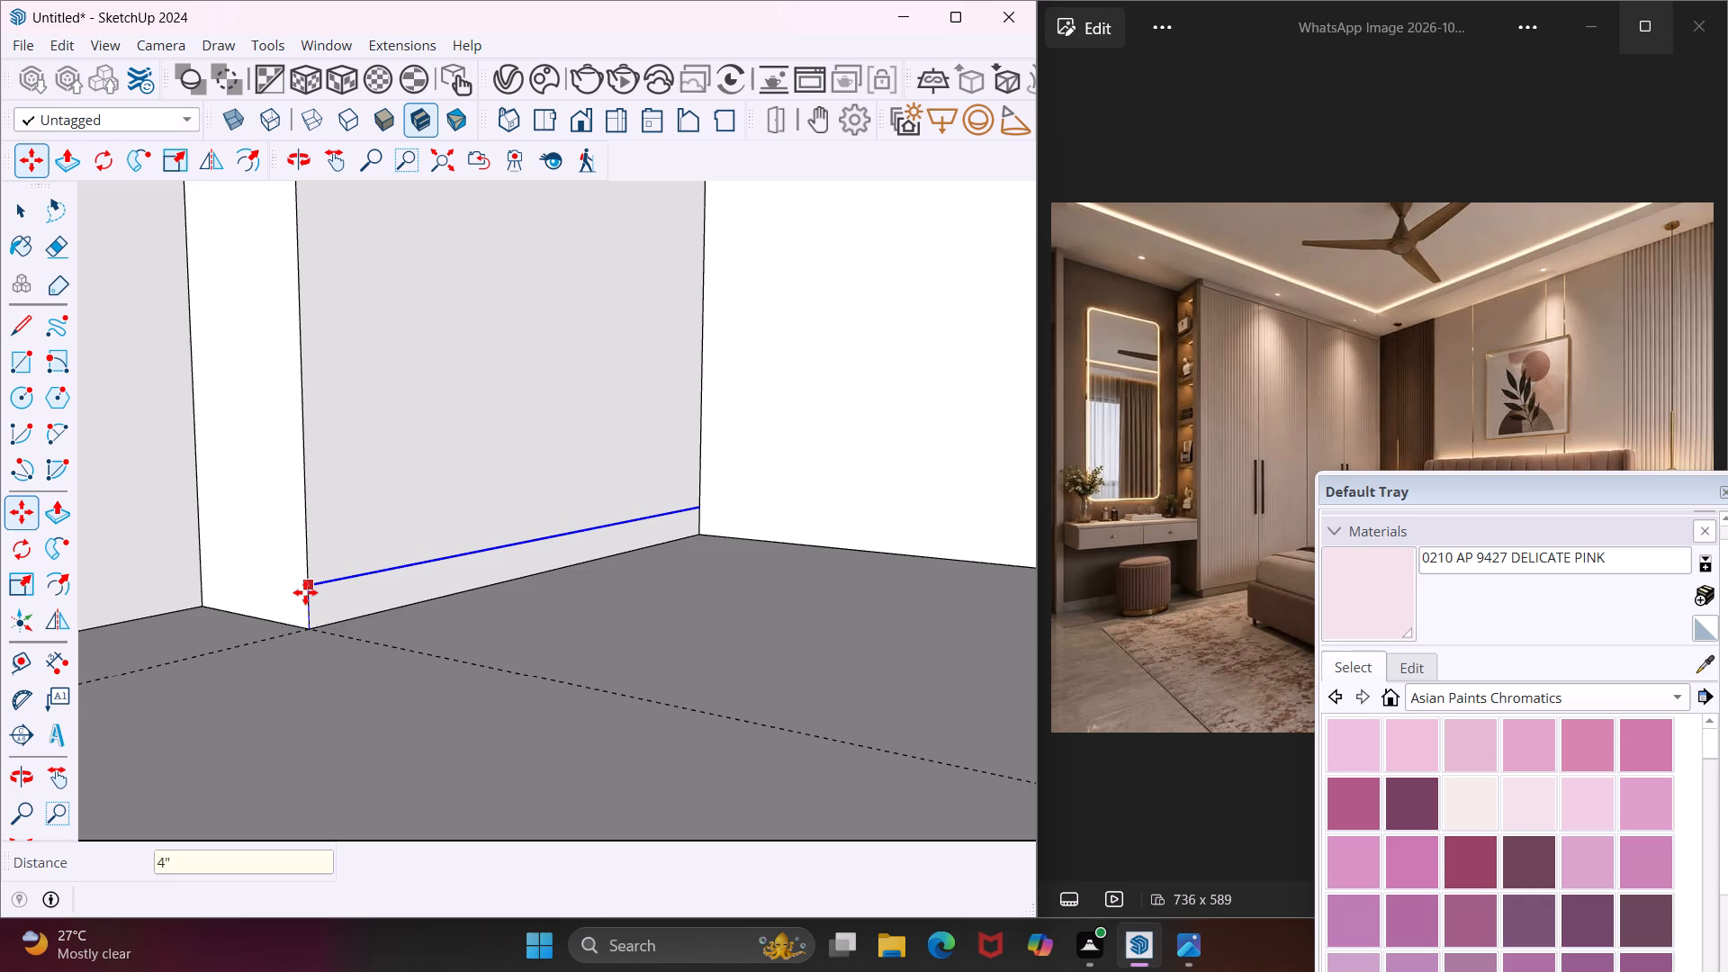
pyautogui.press('Return')
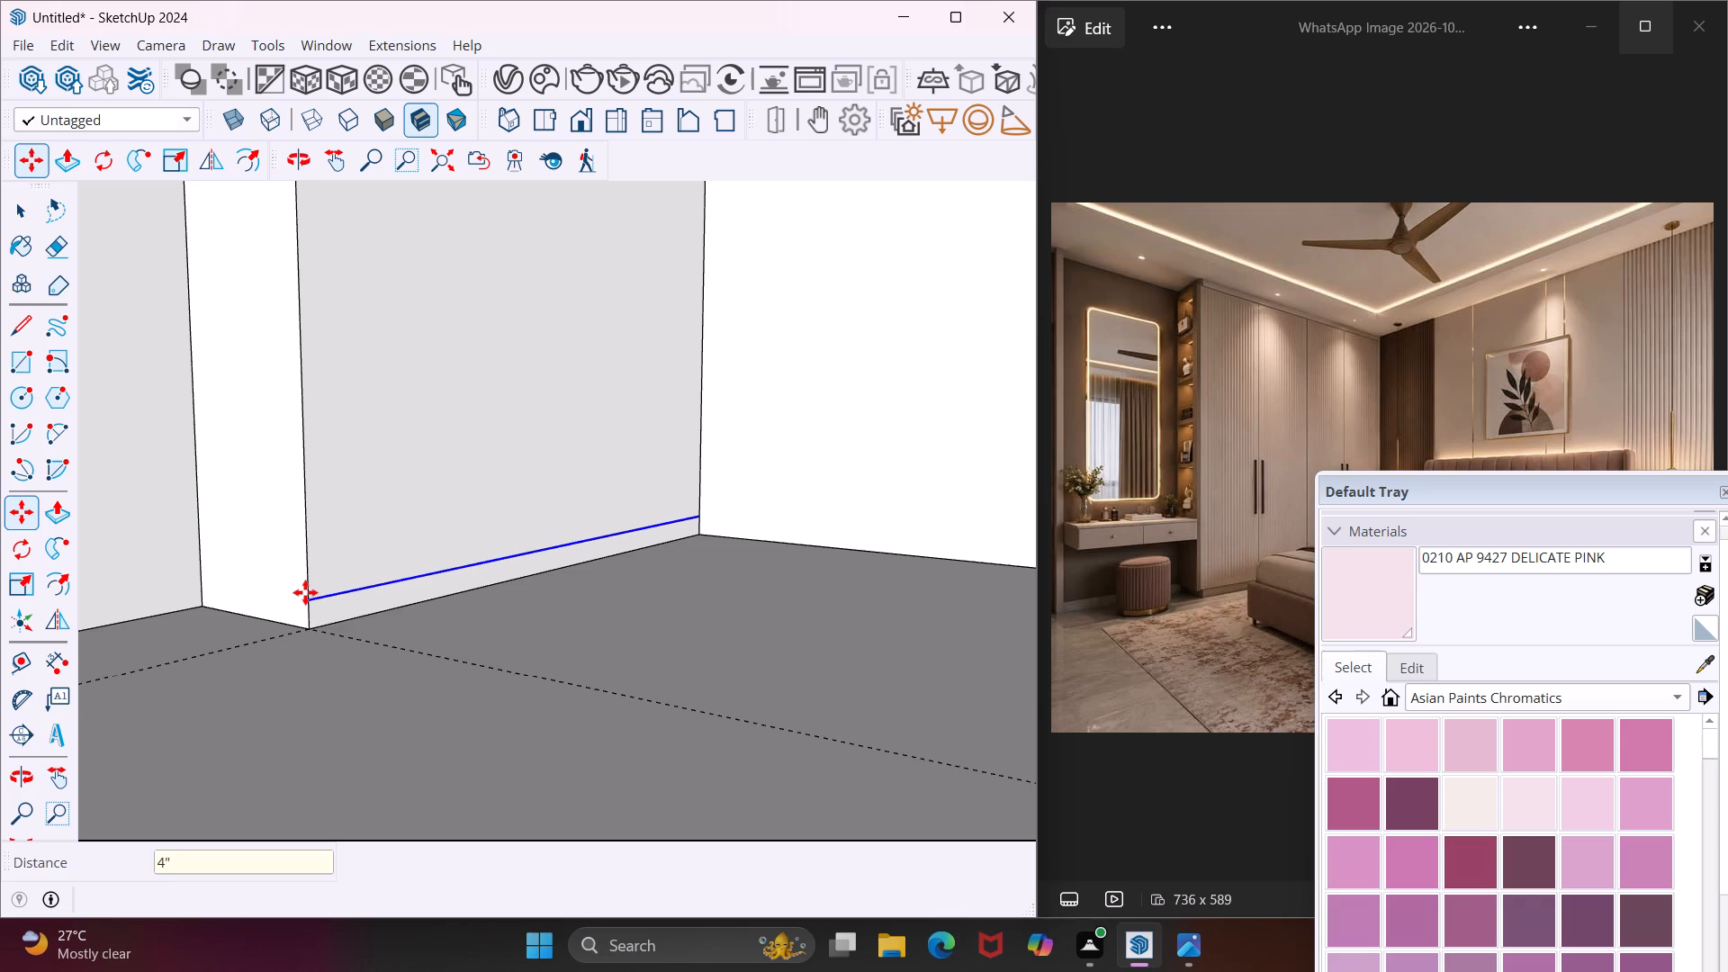
pyautogui.scroll(-3, 305, 592)
pyautogui.moveTo(305, 592); pyautogui.dragTo(341, 665, button='middle')
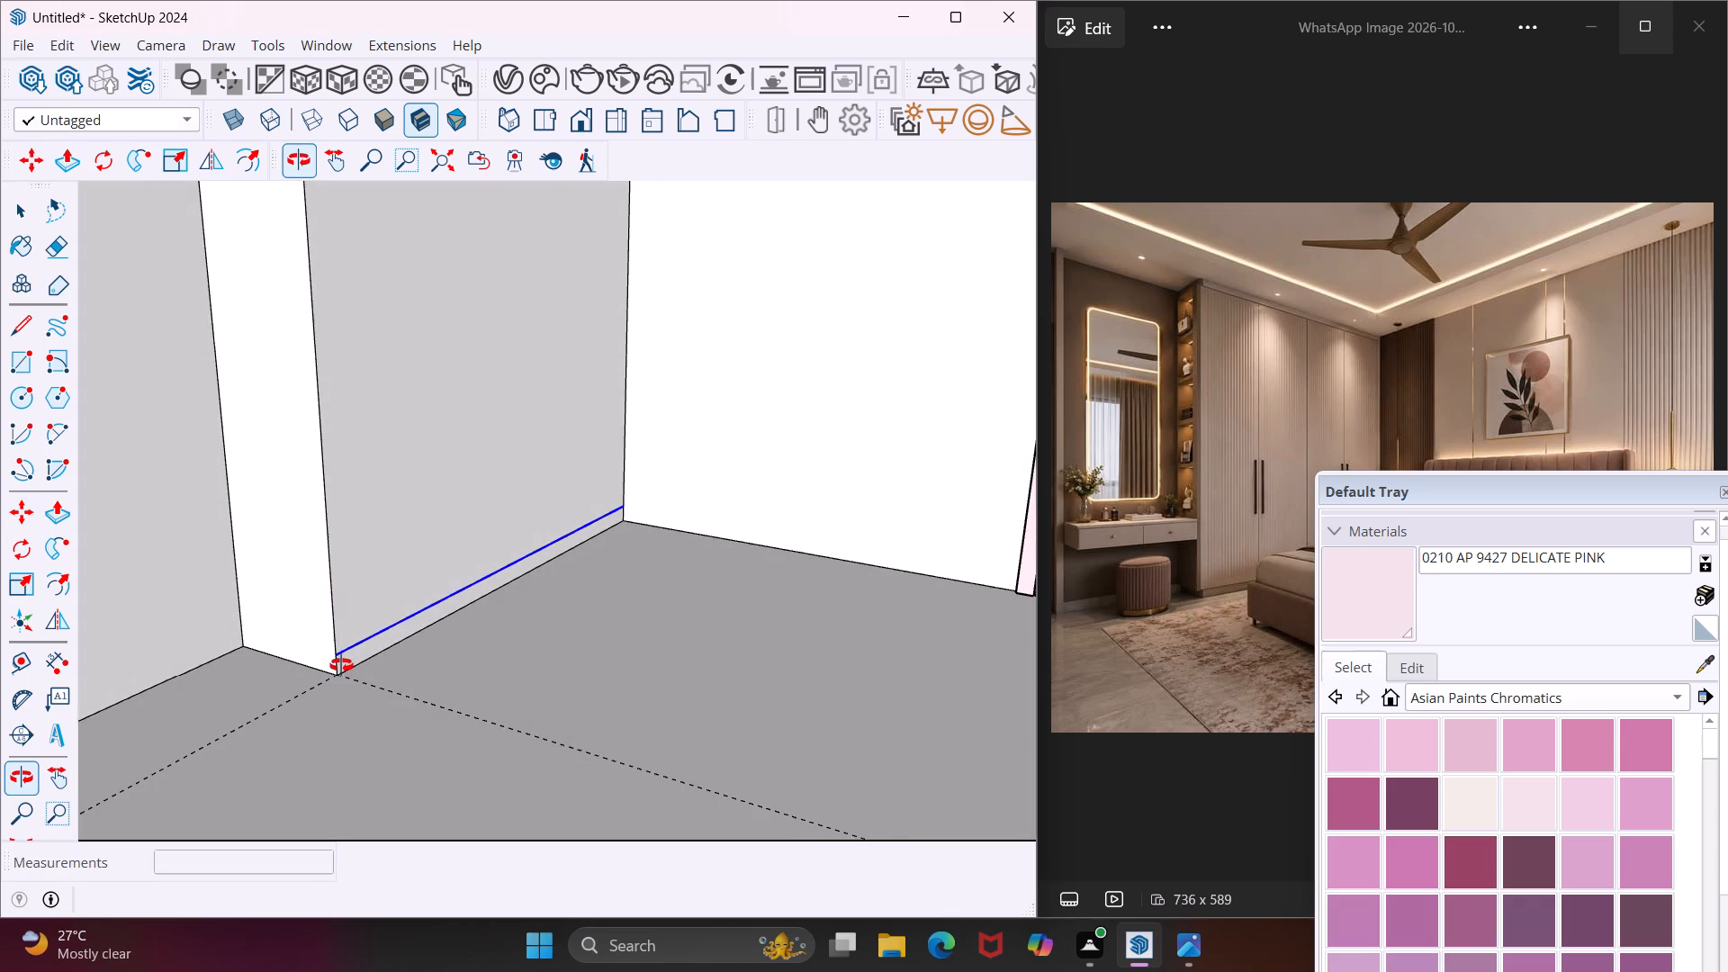
pyautogui.moveTo(341, 665); pyautogui.dragTo(341, 666, button='middle')
pyautogui.scroll(-3, 341, 666)
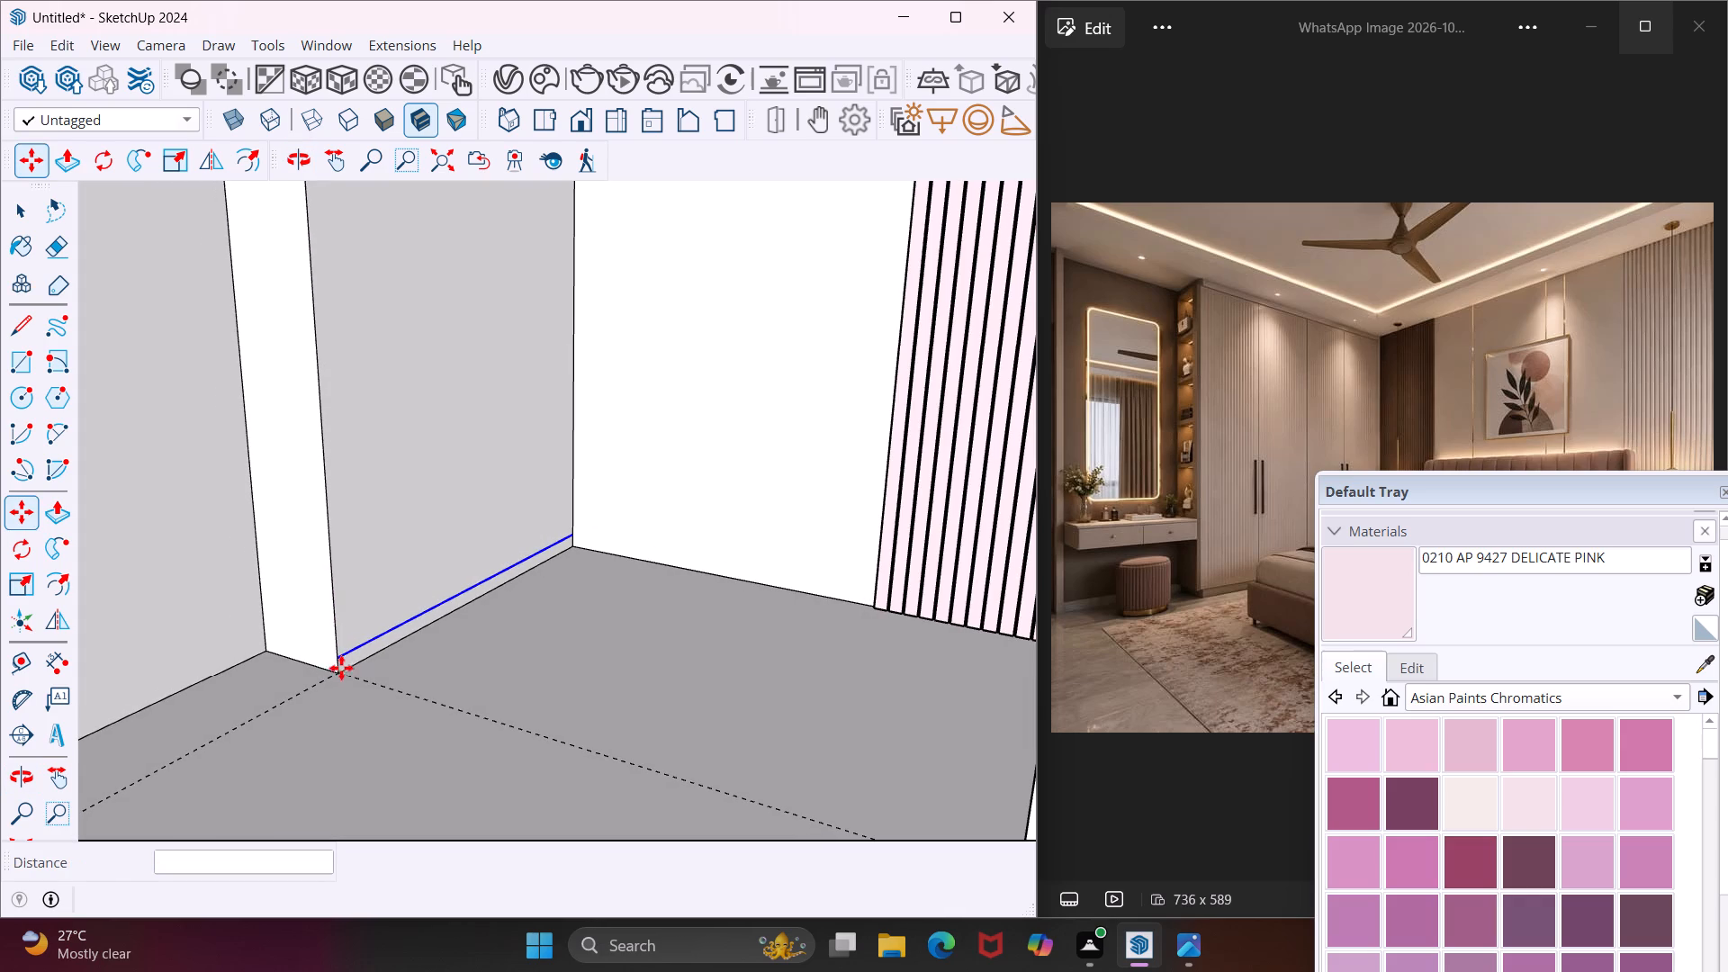
pyautogui.press('Escape')
pyautogui.press('space')
# Copy the bottom edge of the wardrobe block's narrow end face up 4" to meet the front skirting line.
pyautogui.scroll(4, 337, 674)
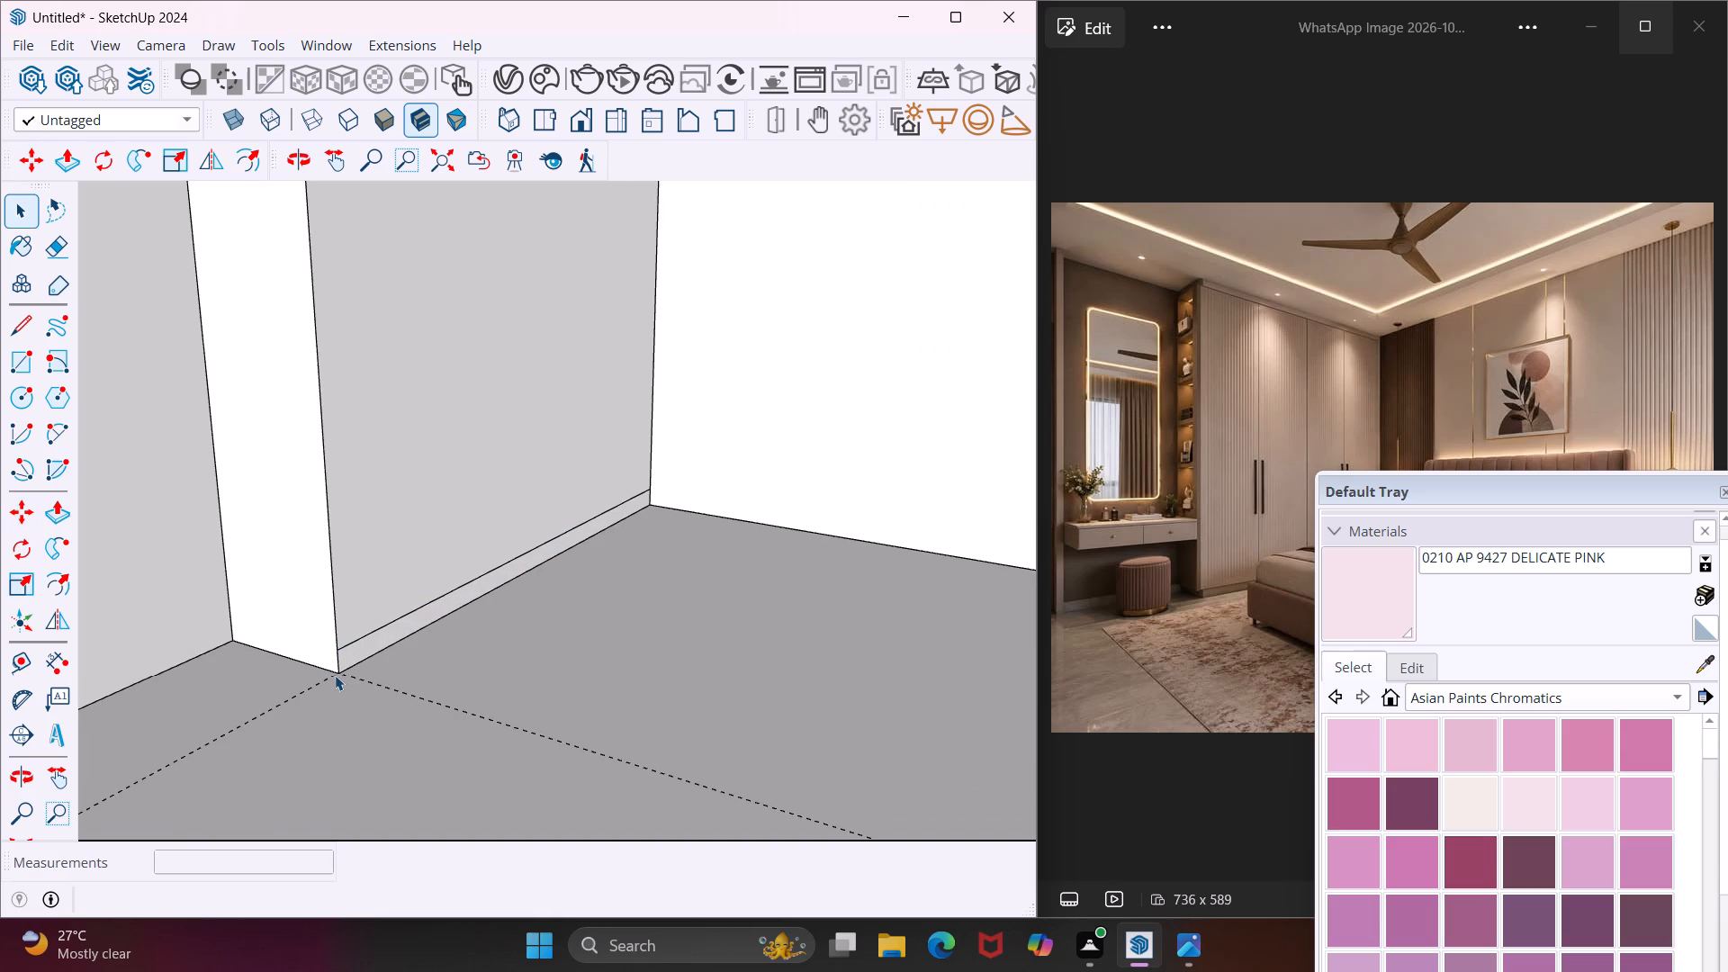
pyautogui.click(317, 669)
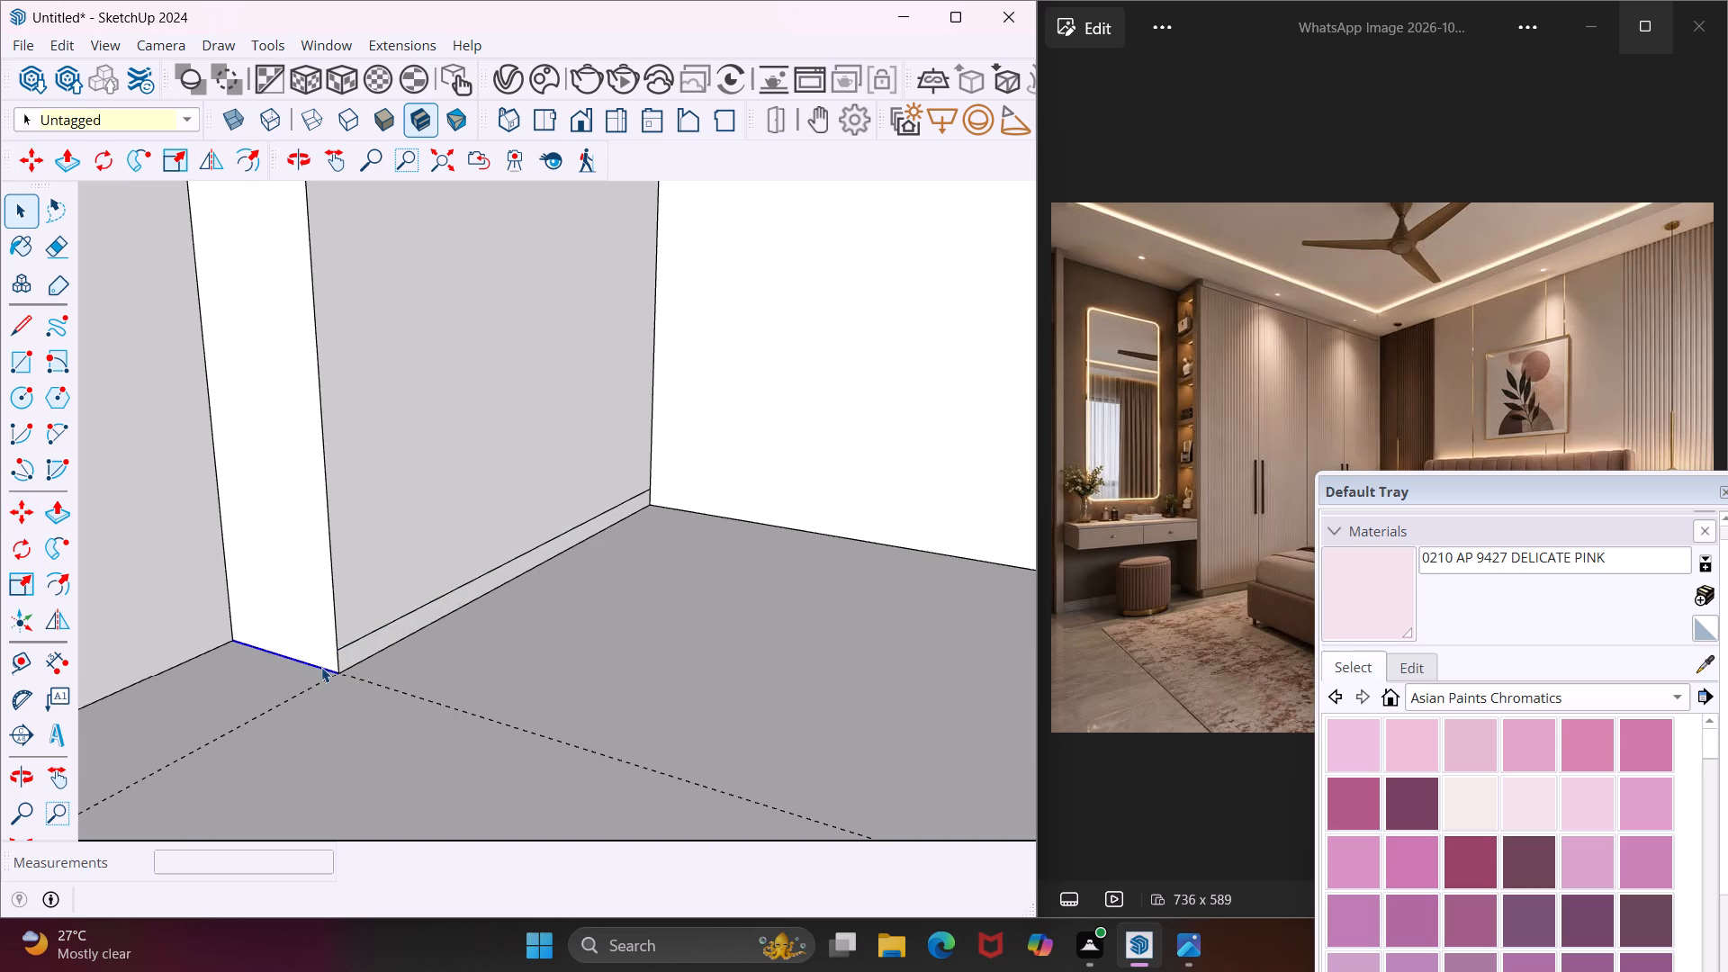
pyautogui.press('m')
pyautogui.click(341, 672)
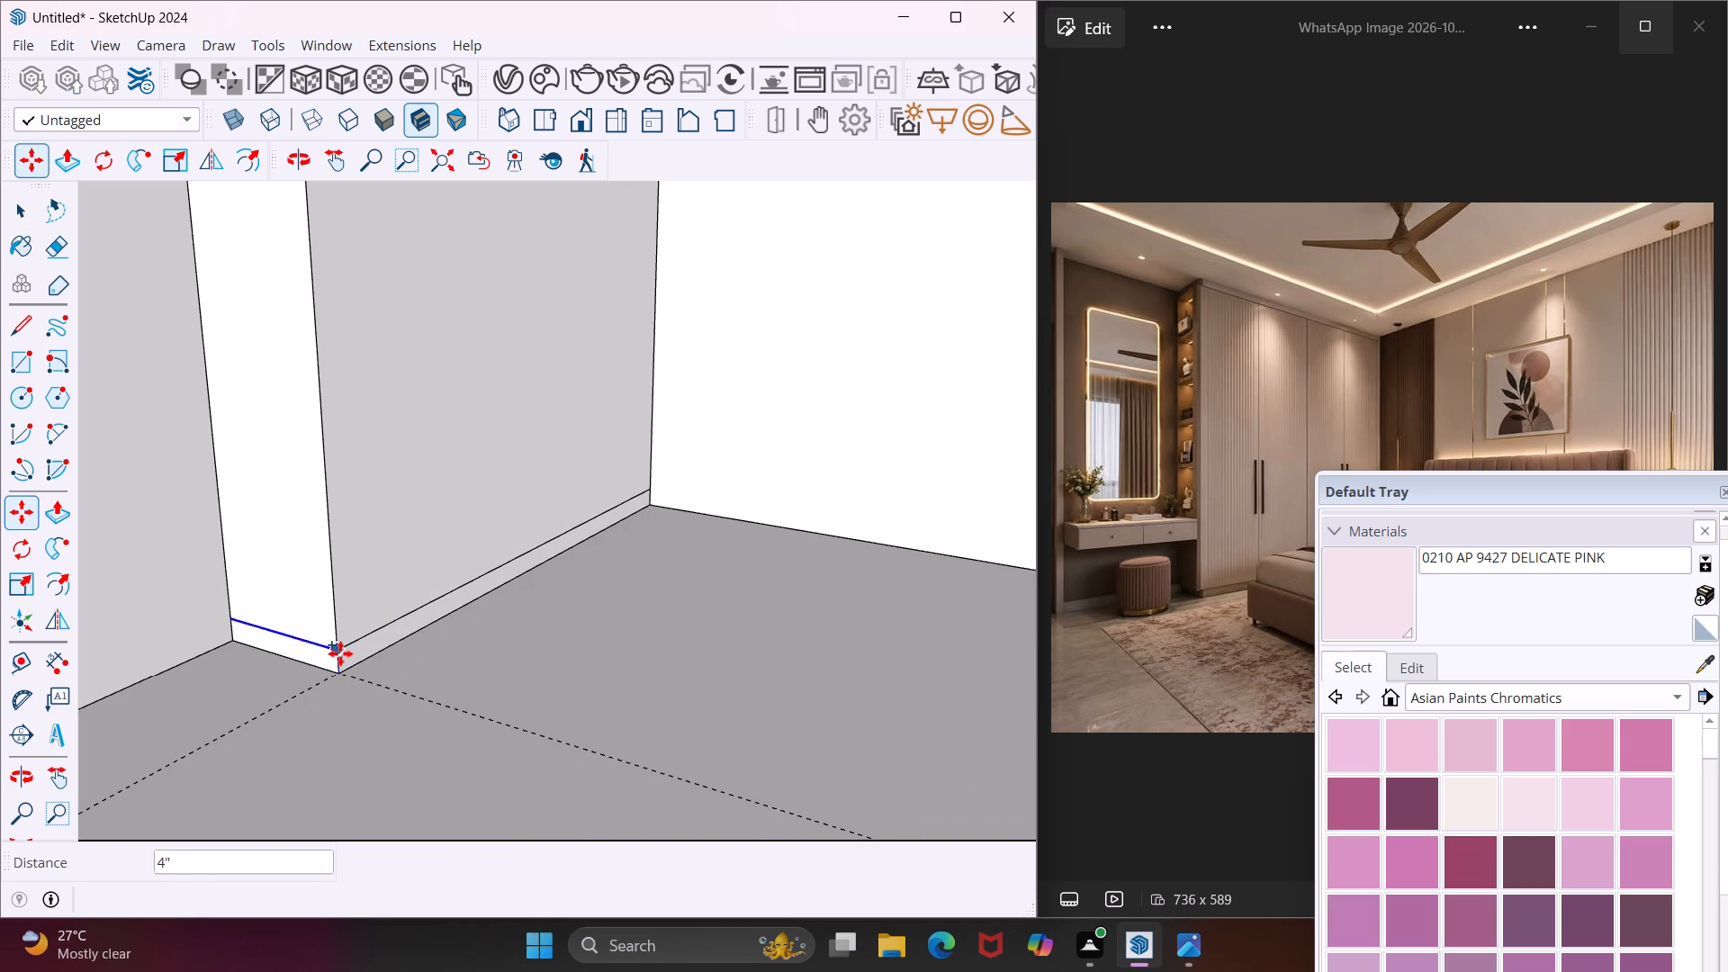
pyautogui.click(340, 653)
pyautogui.press('Escape')
pyautogui.press('space')
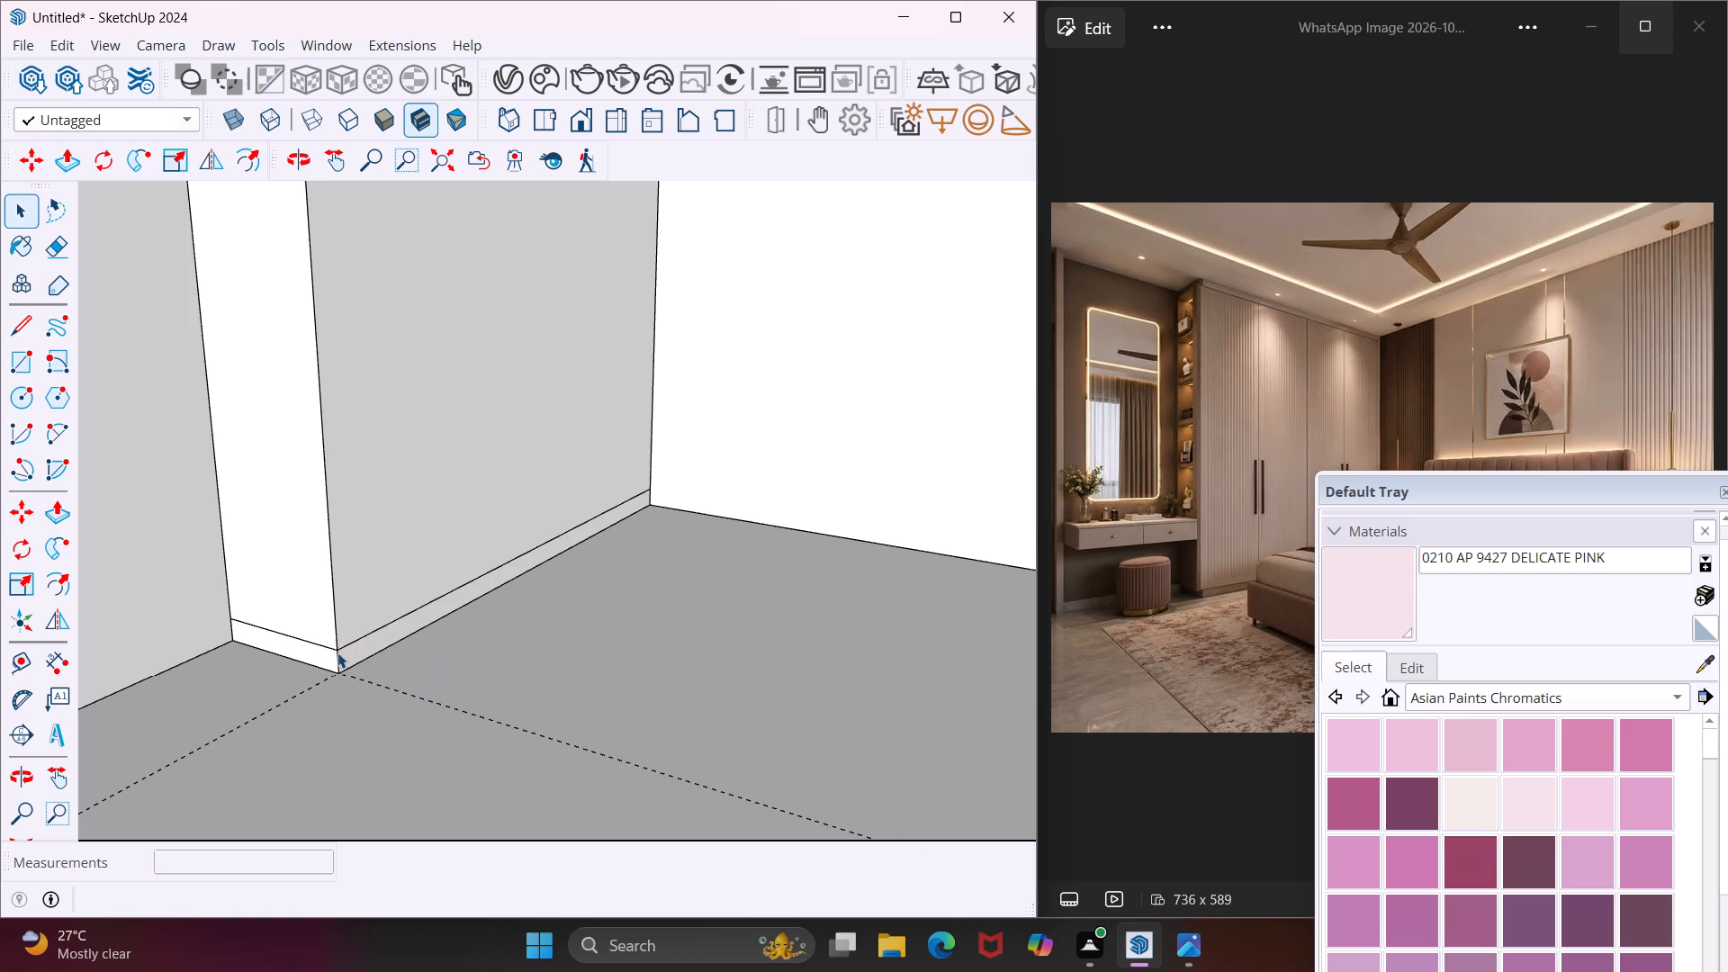
# Copy the top edge of the wardrobe block's long front face 4" downward to mark a top band.
pyautogui.scroll(-7, 337, 652)
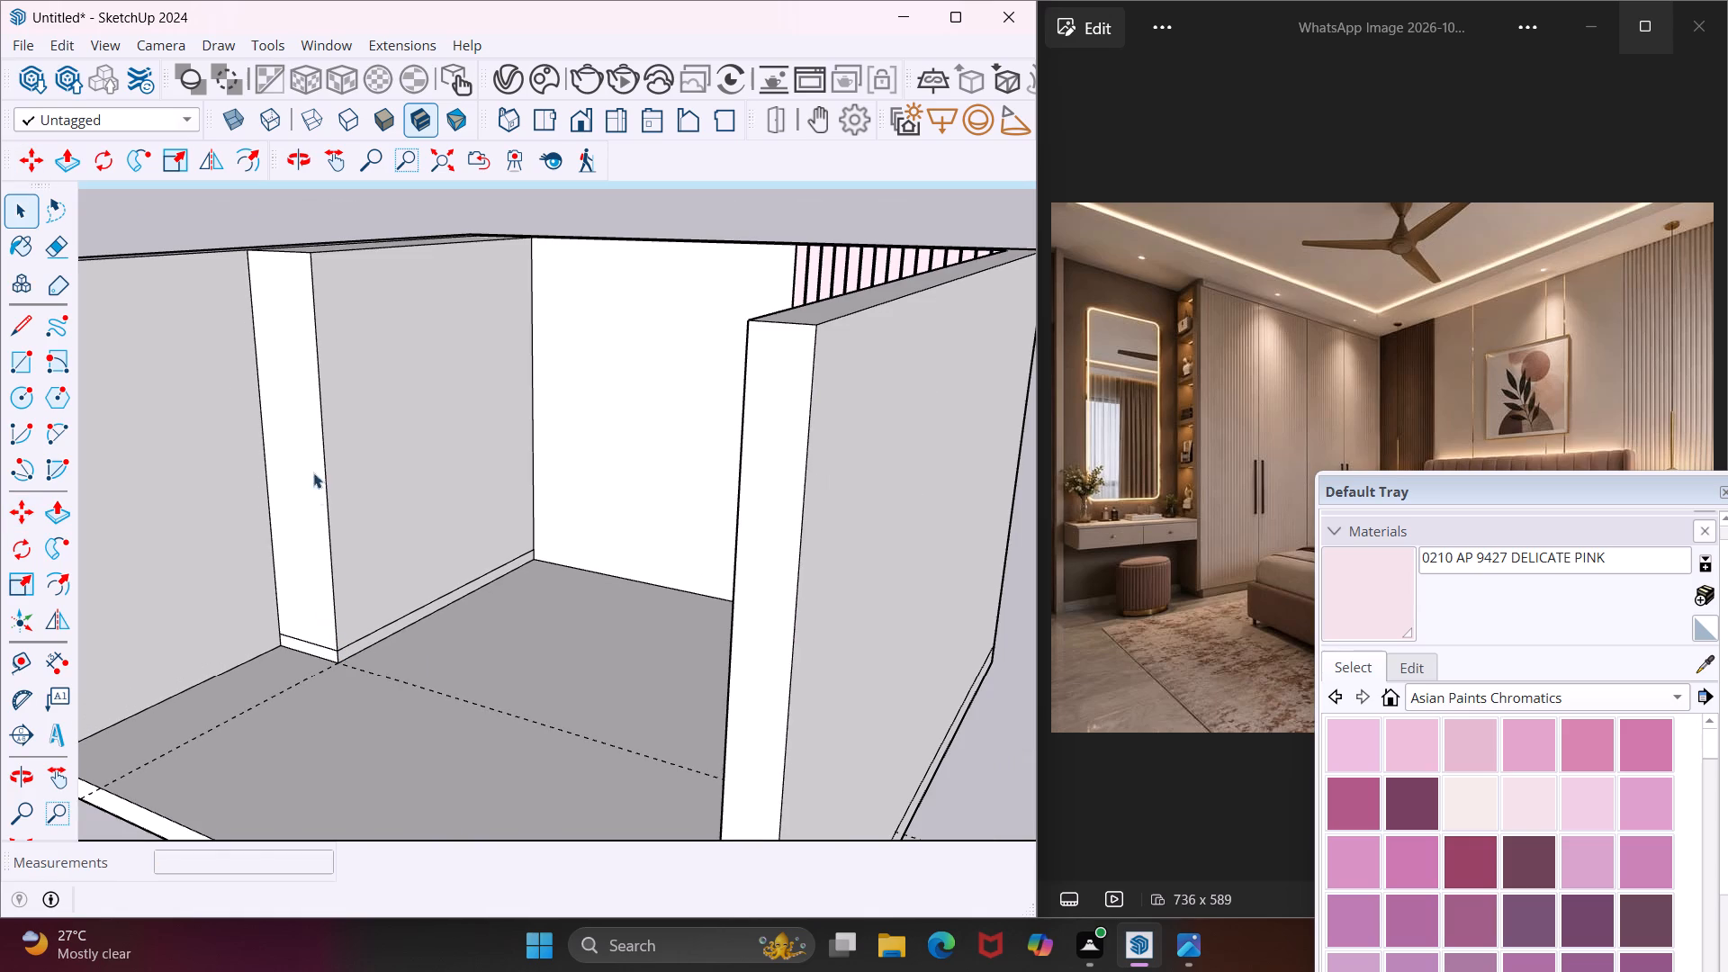
pyautogui.moveTo(304, 270); pyautogui.dragTo(287, 283, button='middle')
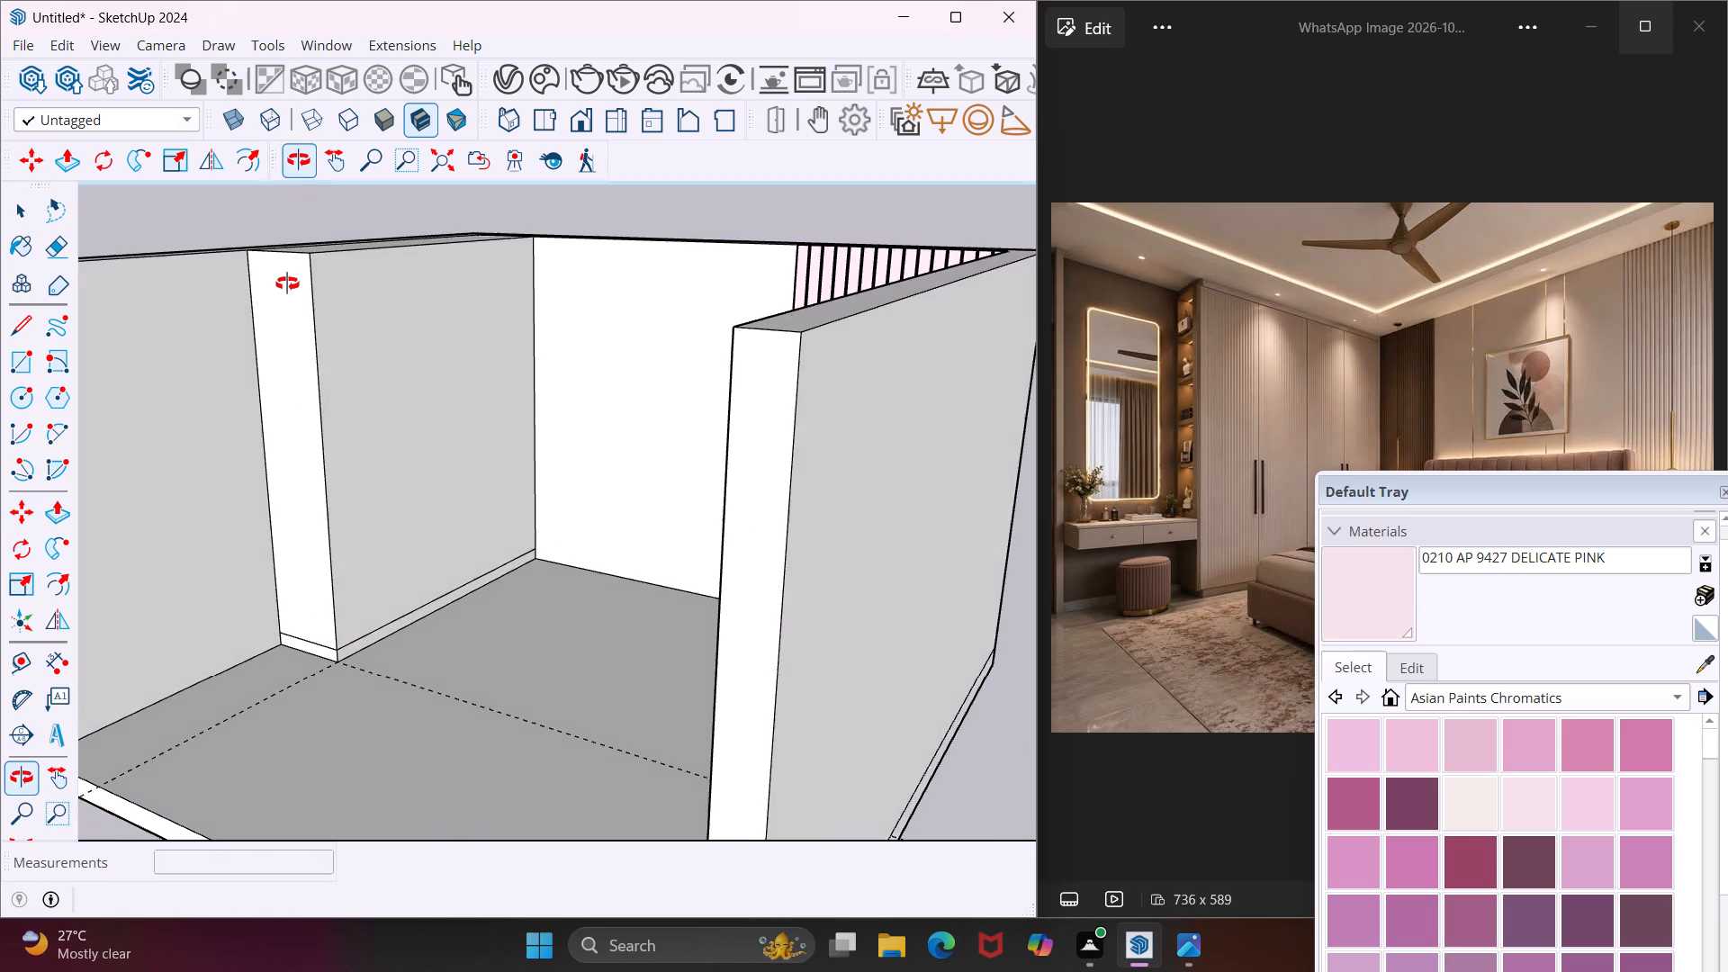
pyautogui.moveTo(287, 283); pyautogui.dragTo(269, 294, button='middle')
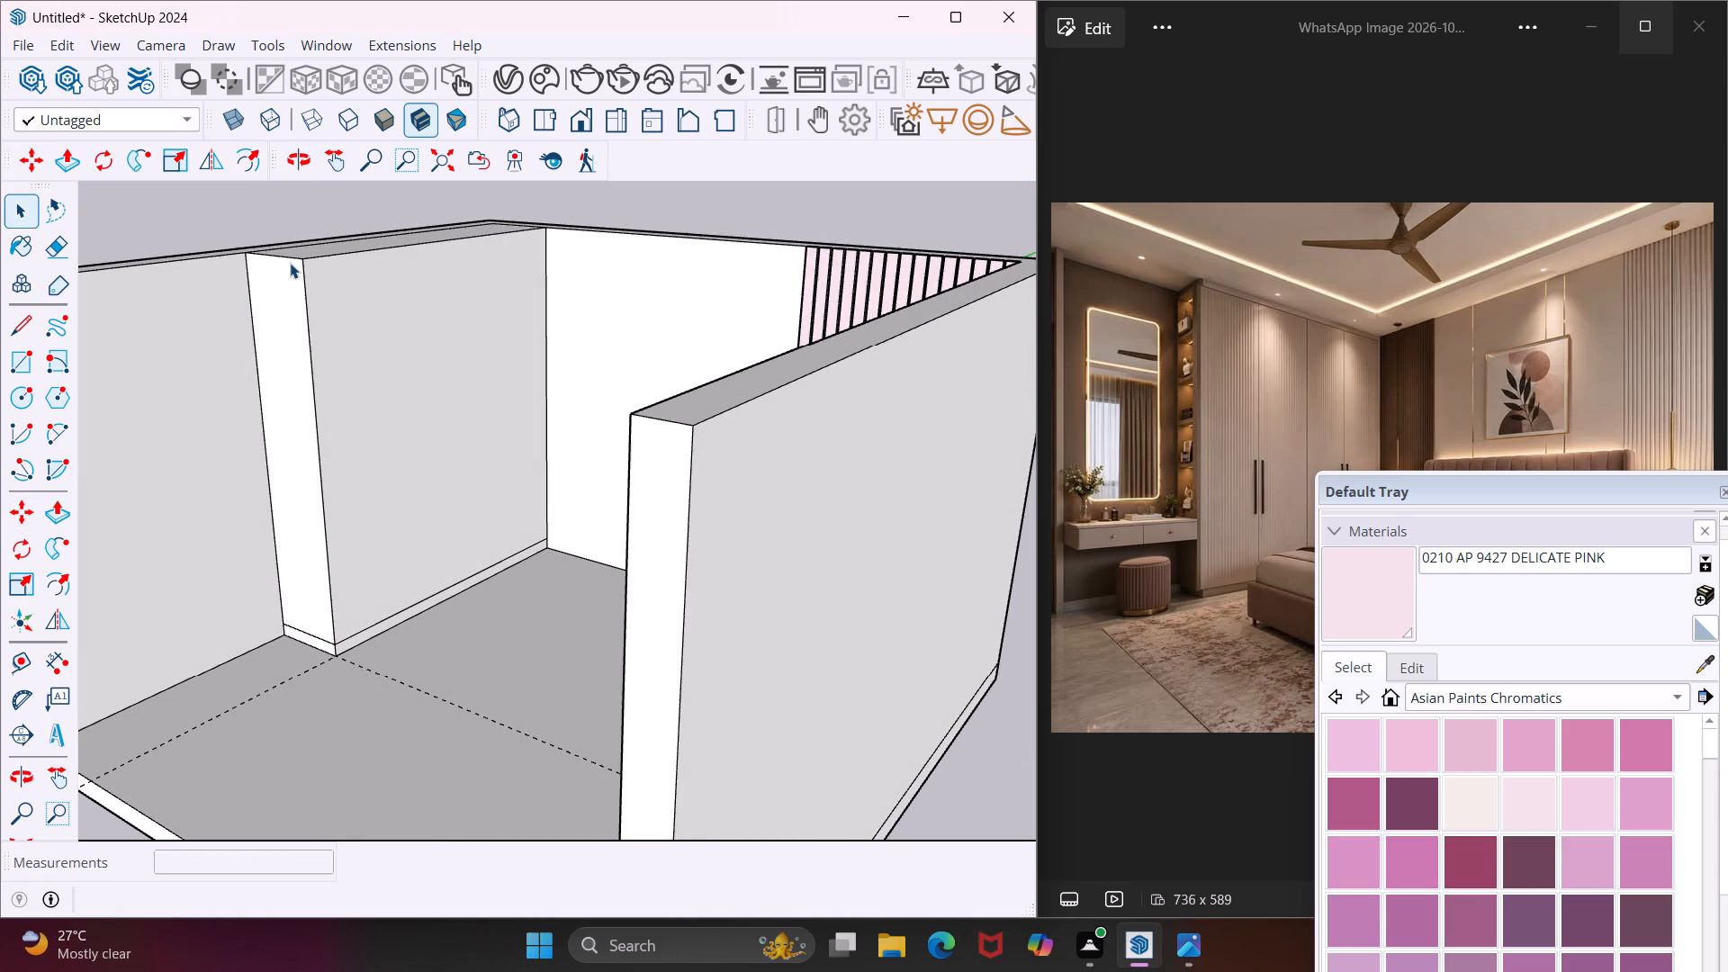
pyautogui.scroll(6, 290, 263)
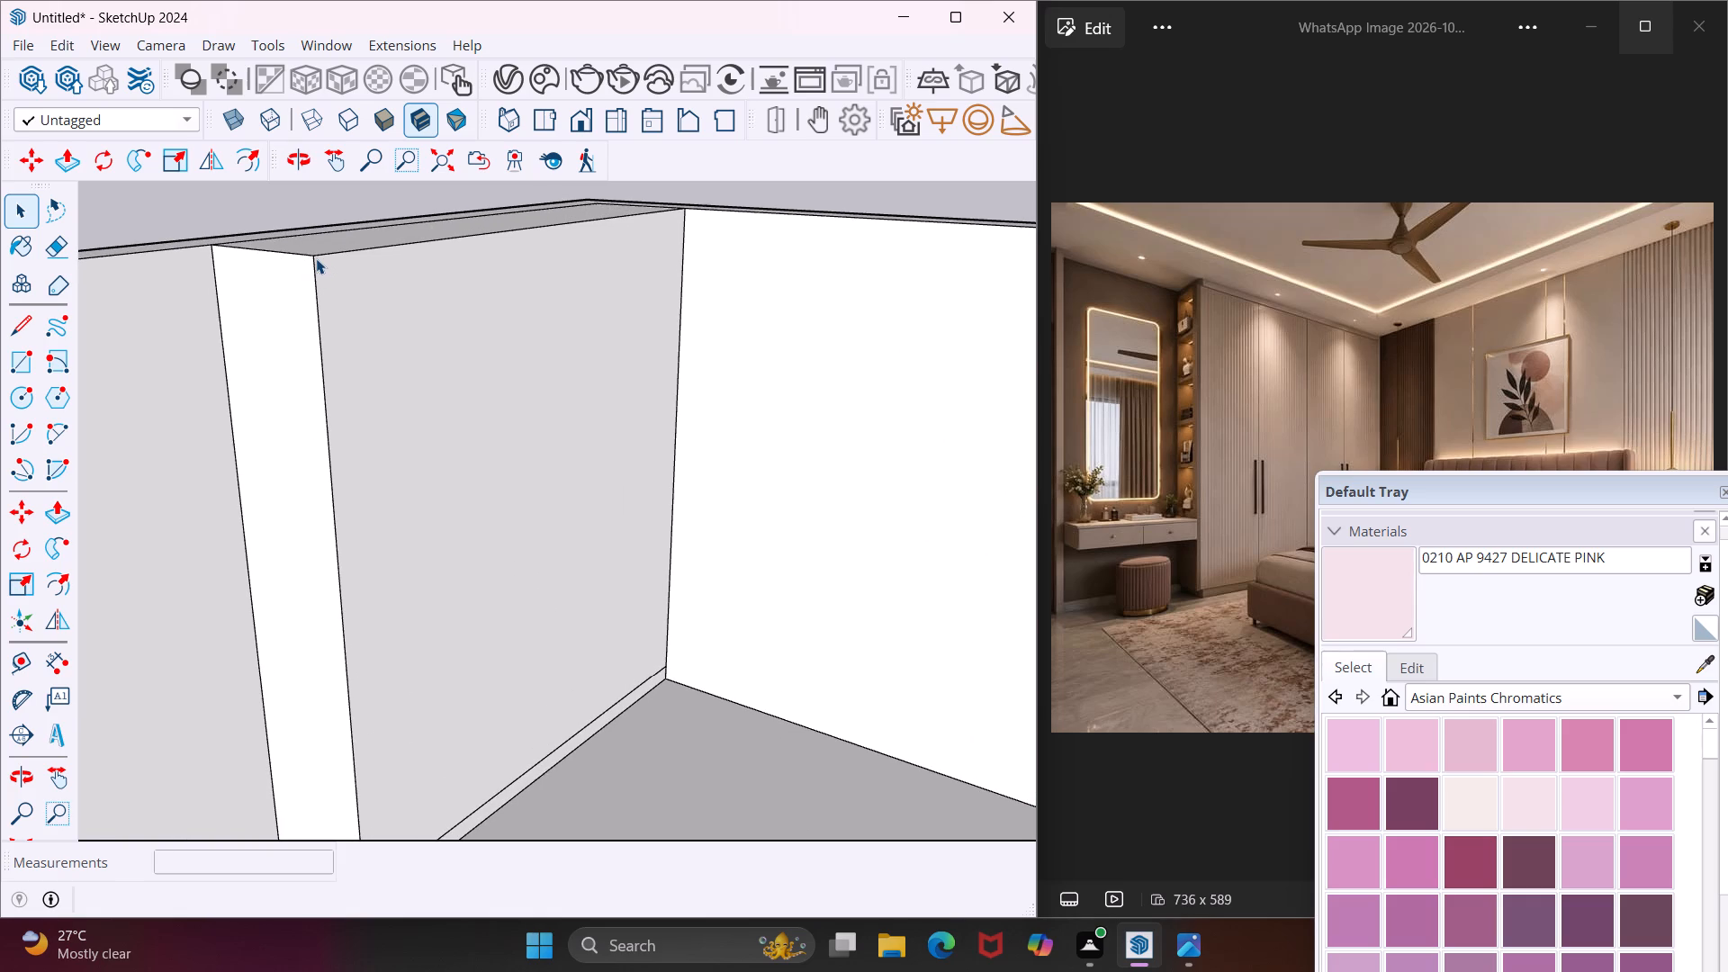
pyautogui.click(318, 255)
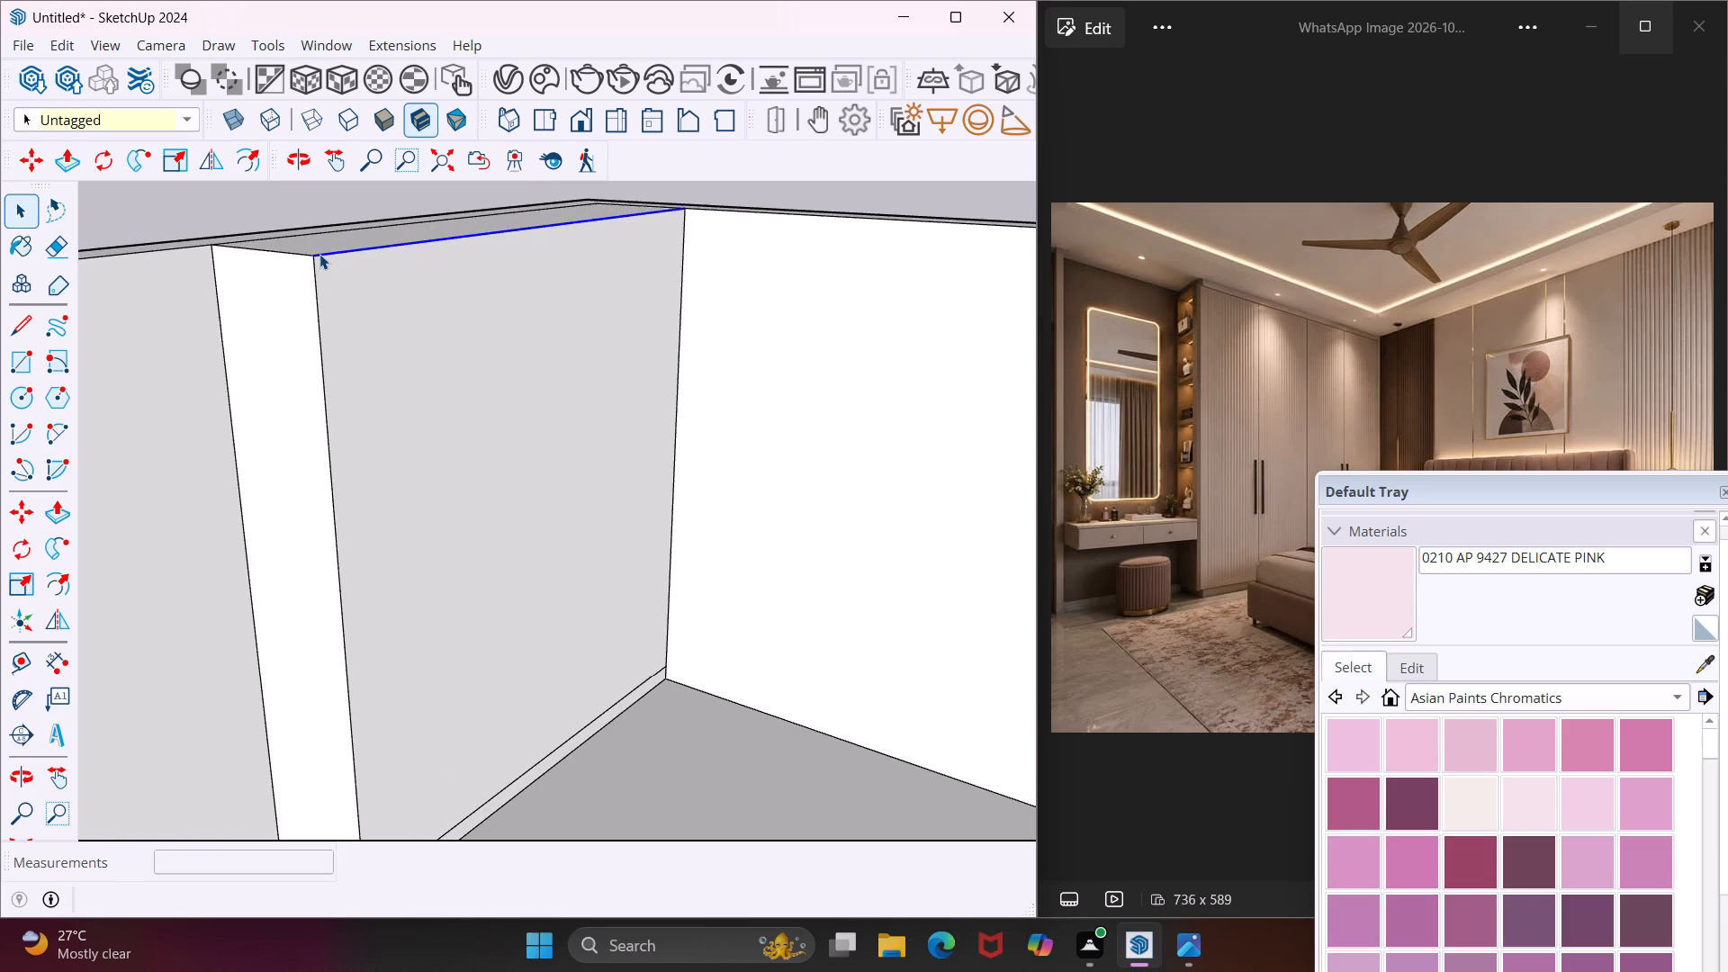
pyautogui.press('m')
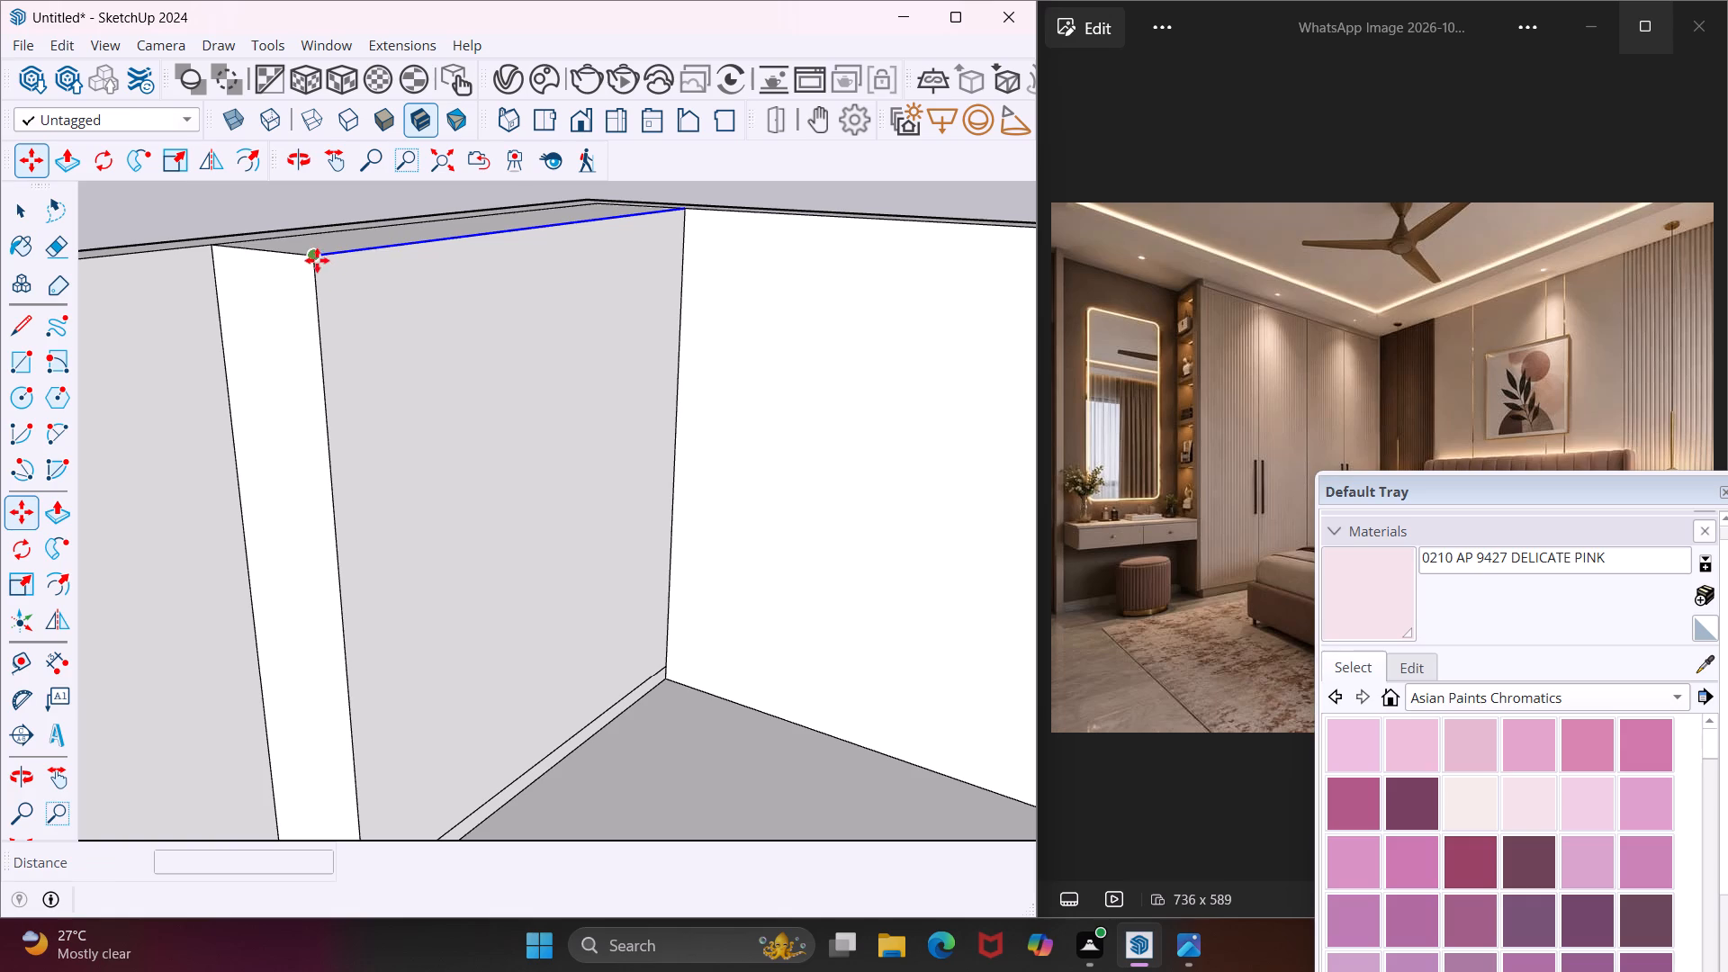
pyautogui.click(315, 258)
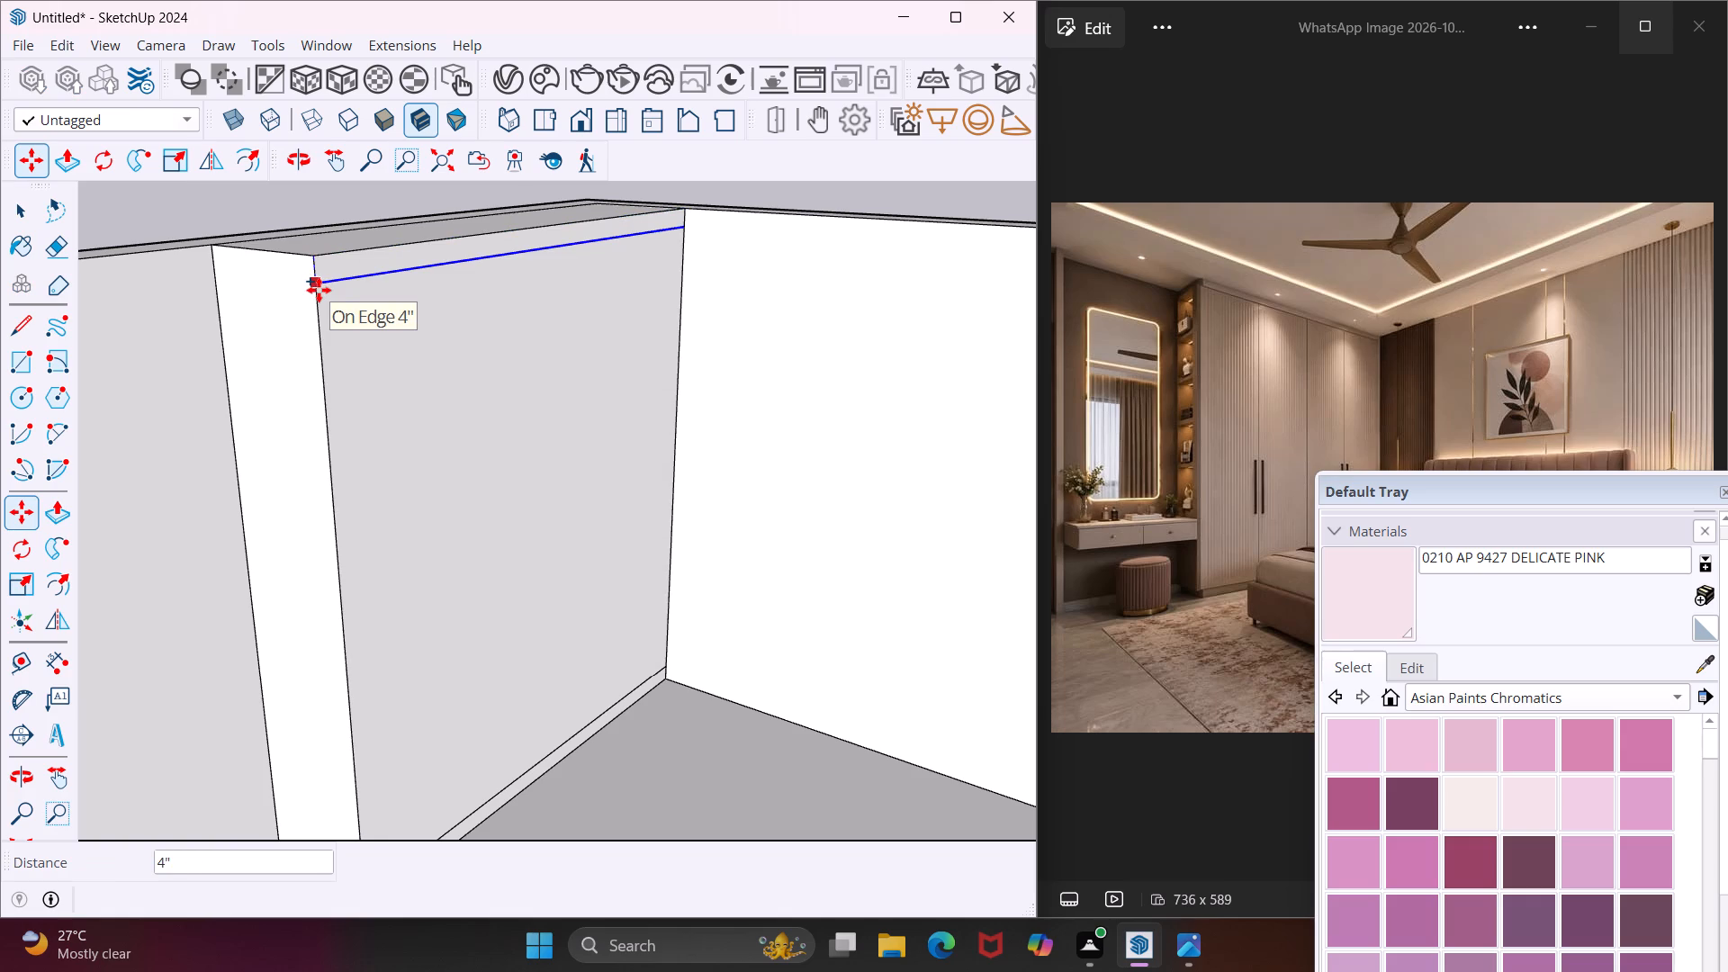
pyautogui.scroll(4, 319, 290)
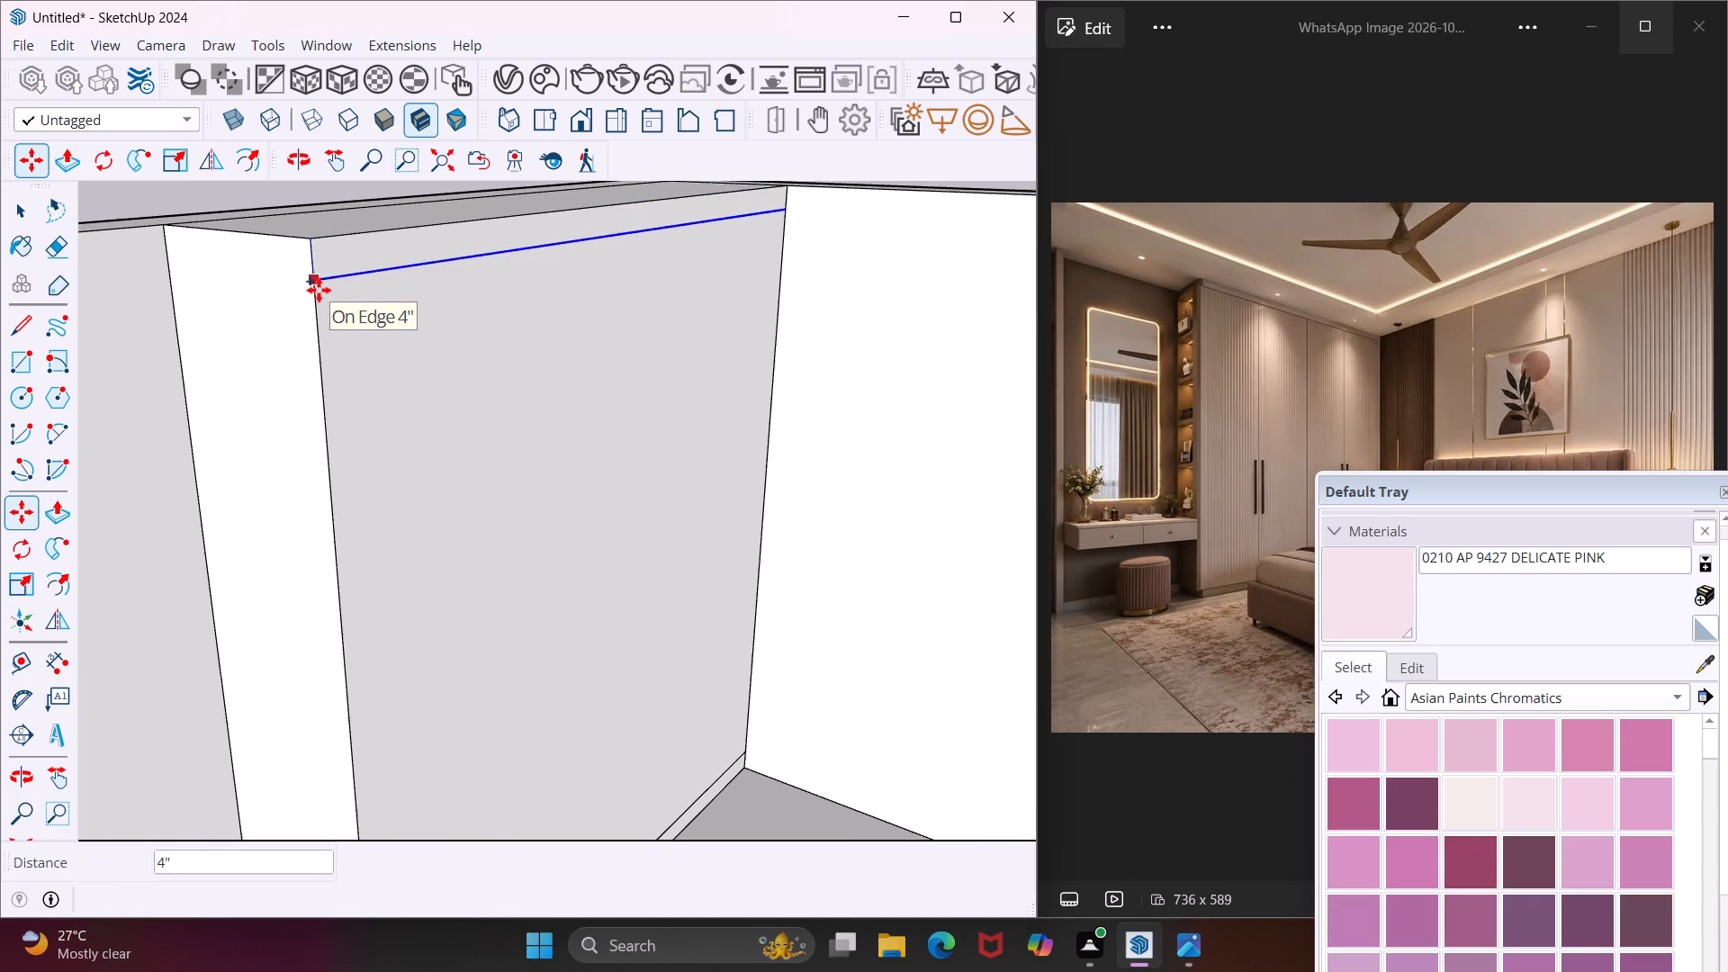
pyautogui.click(319, 290)
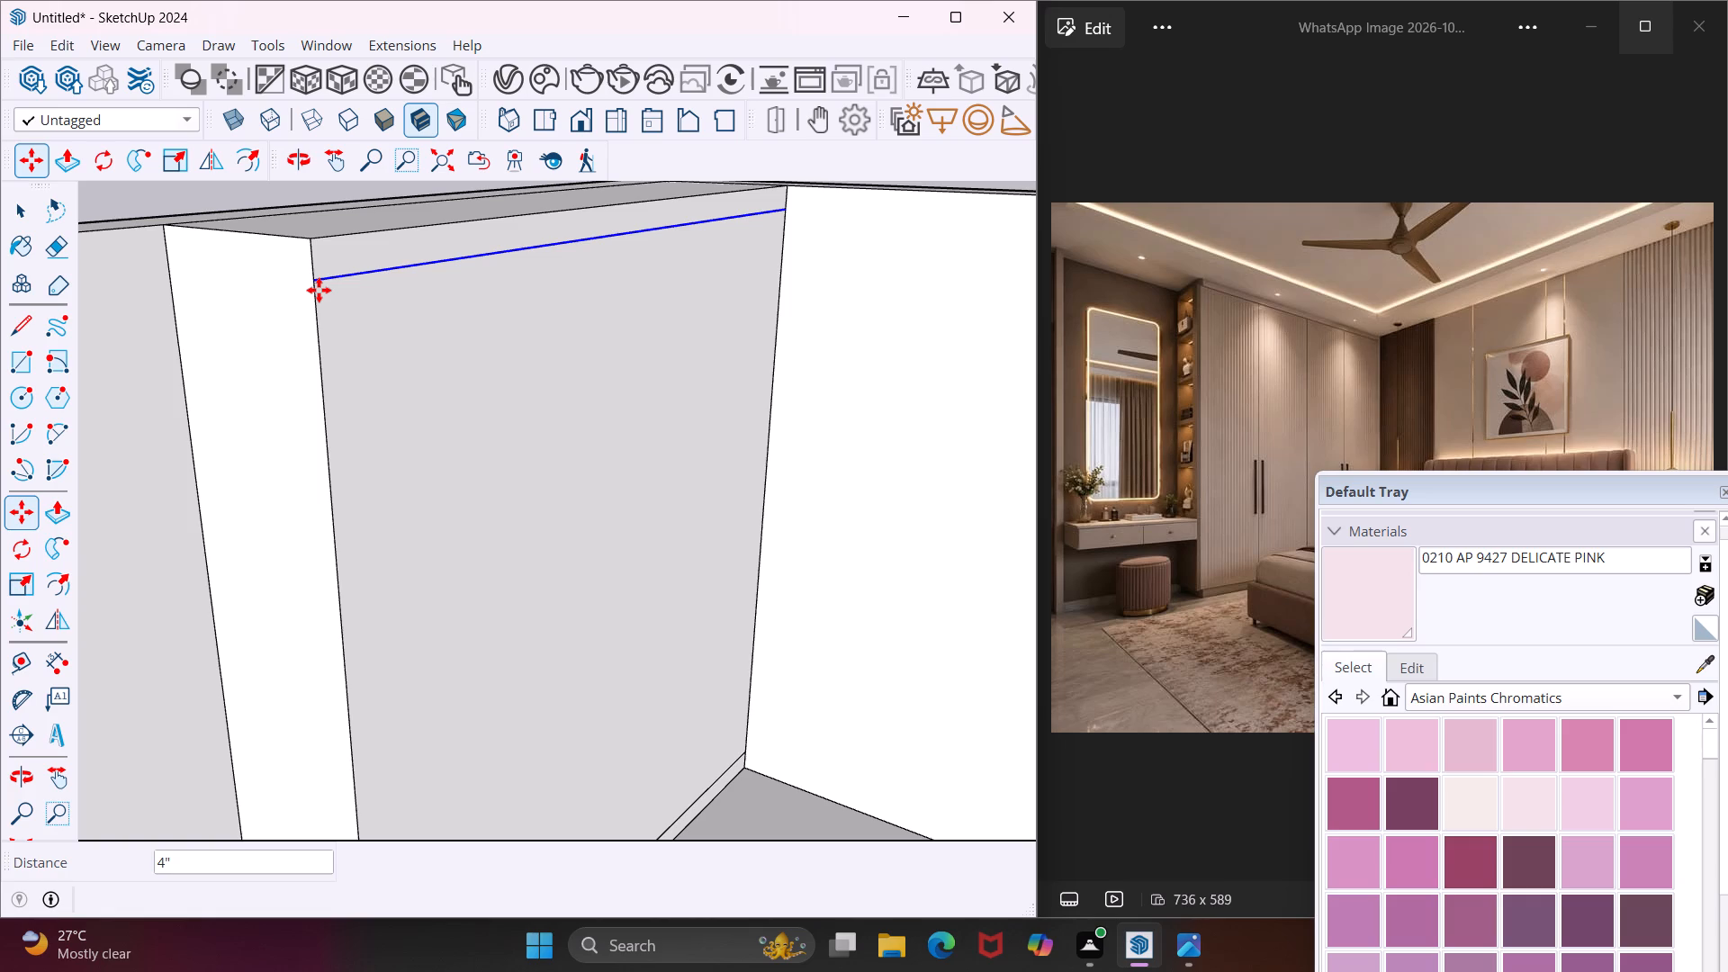
pyautogui.press('Escape')
pyautogui.press('space')
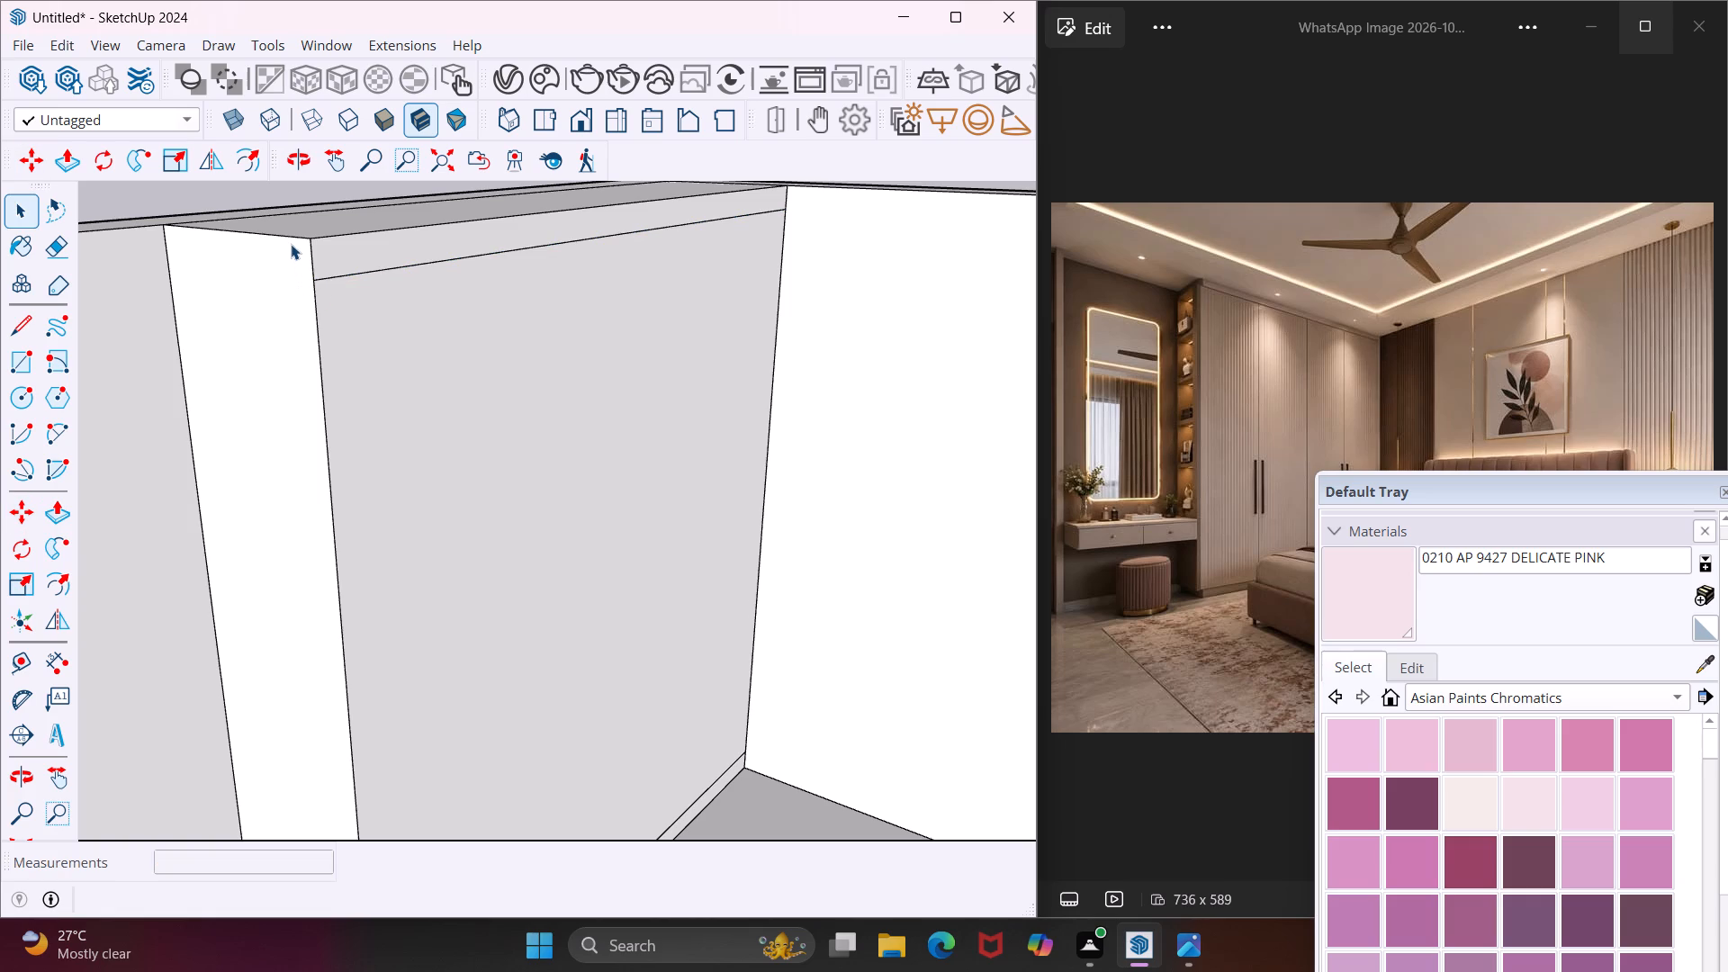
# Copy the top edge of the wardrobe's narrow end face down 4" to meet the front band line.
pyautogui.click(290, 239)
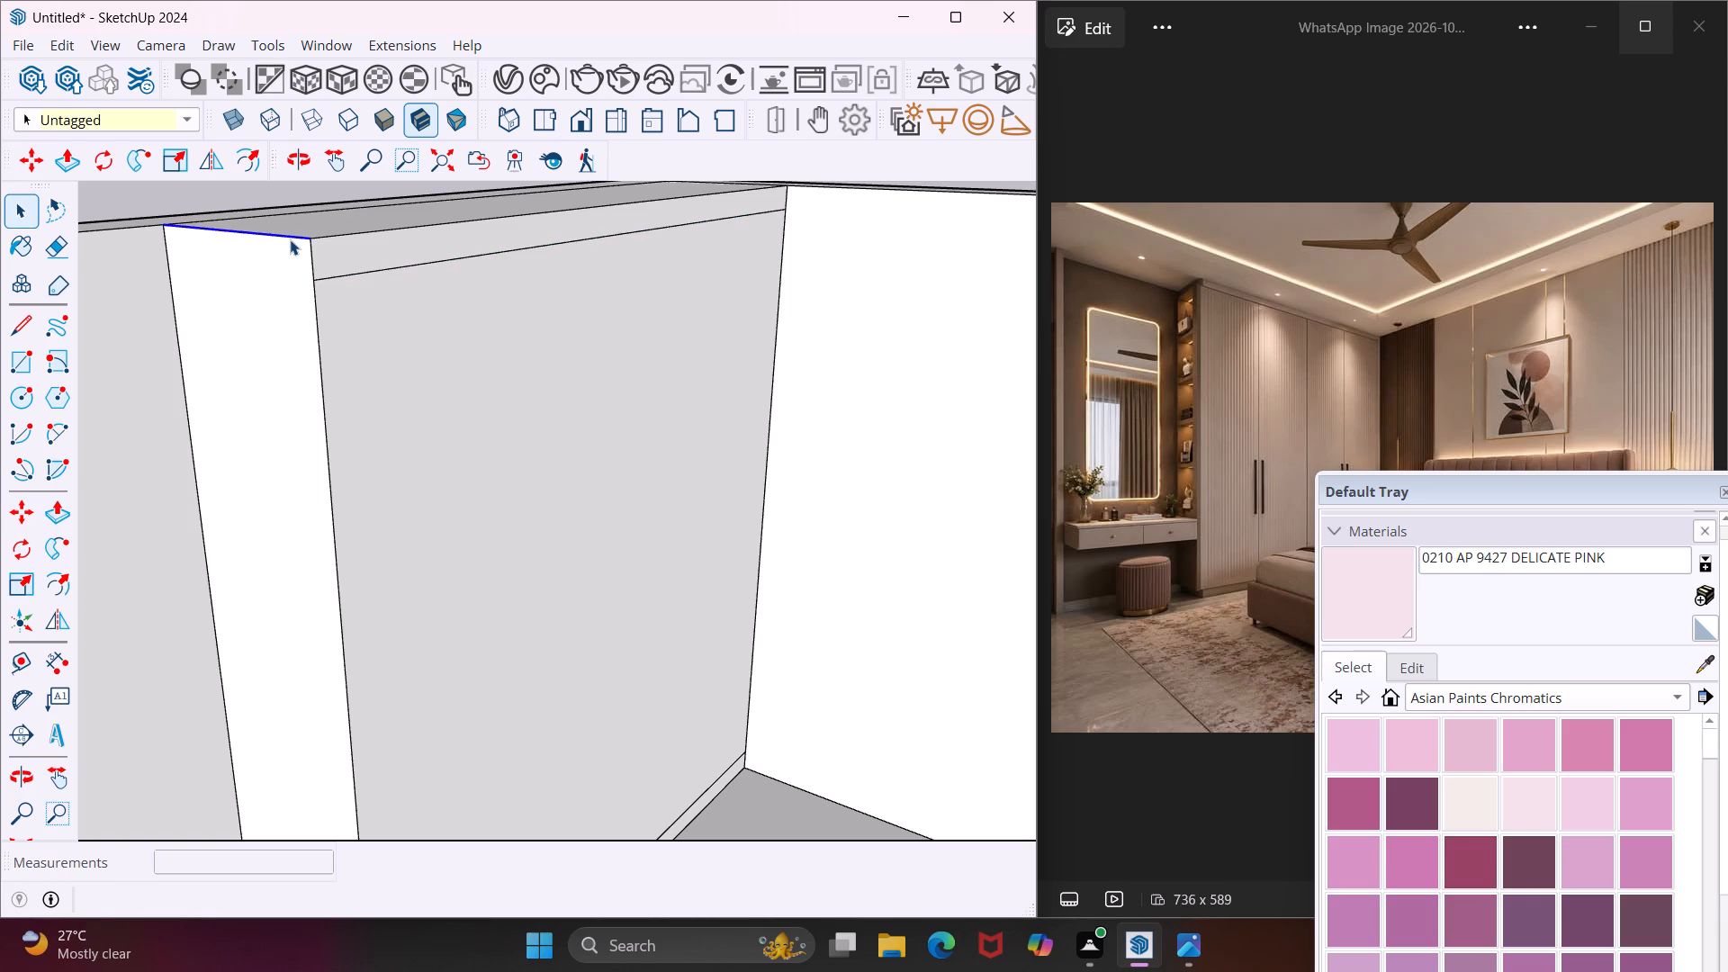
pyautogui.press('m')
pyautogui.click(306, 246)
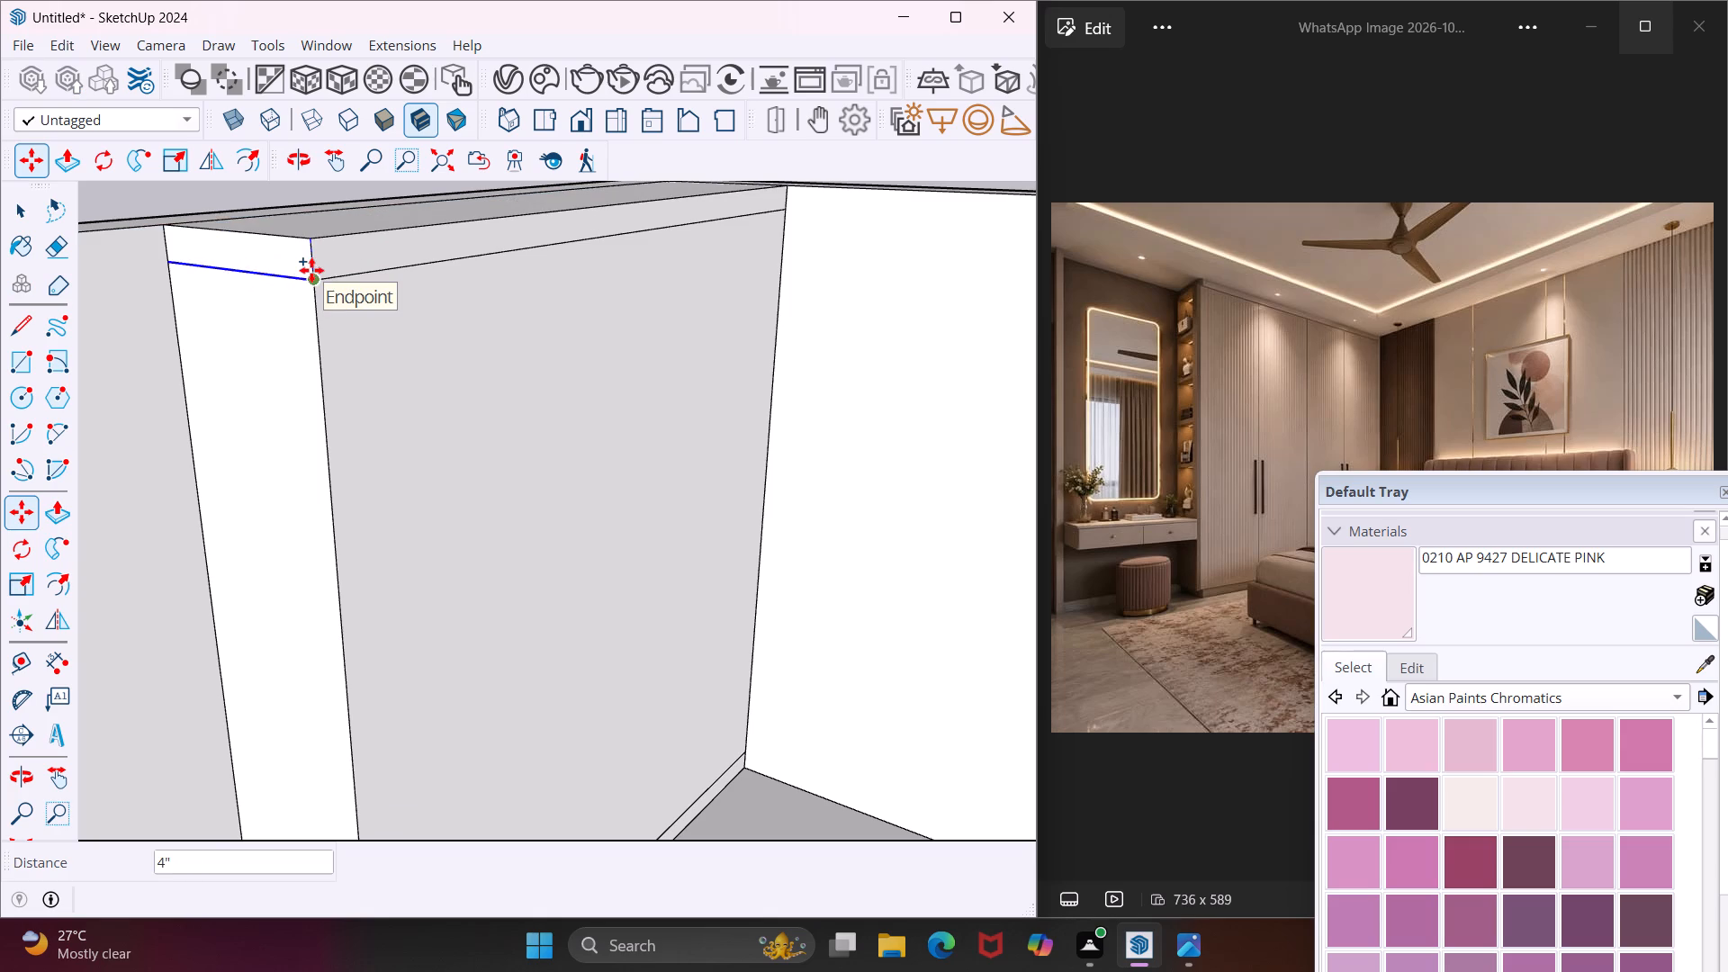
pyautogui.click(311, 270)
pyautogui.press('Escape')
pyautogui.press('space')
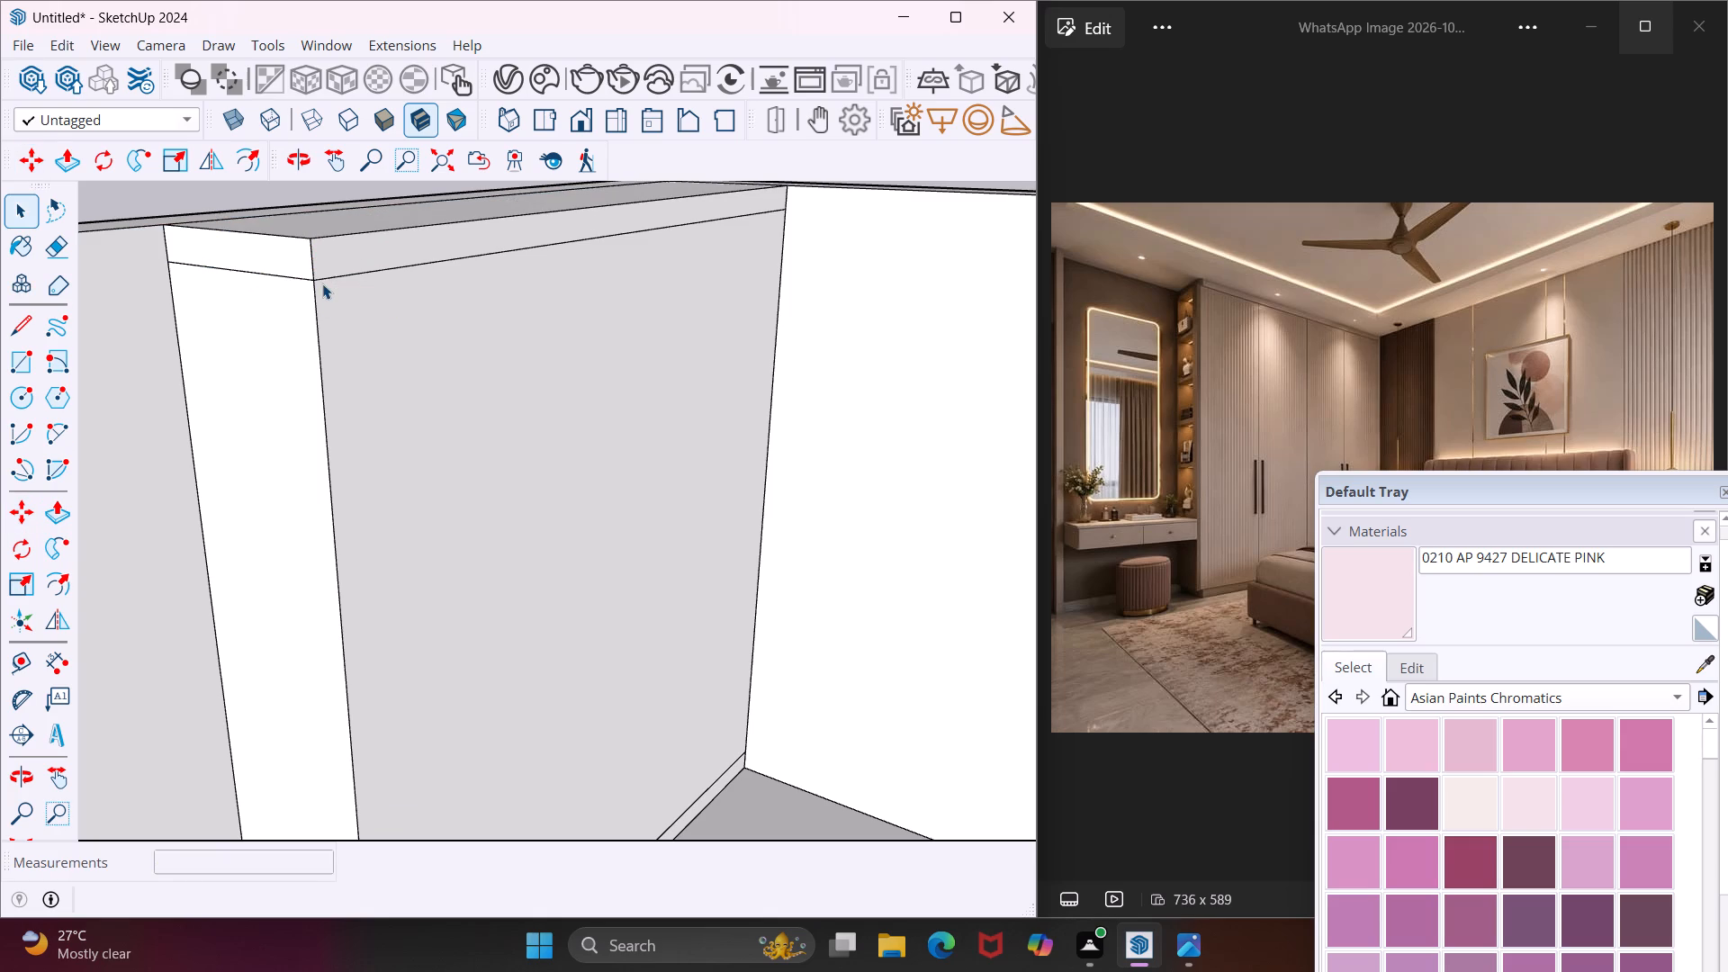
# Copy the wardrobe's front vertical corner edge 9' across to the far end and divide the span into 4 equal door panels.
pyautogui.scroll(-5, 323, 284)
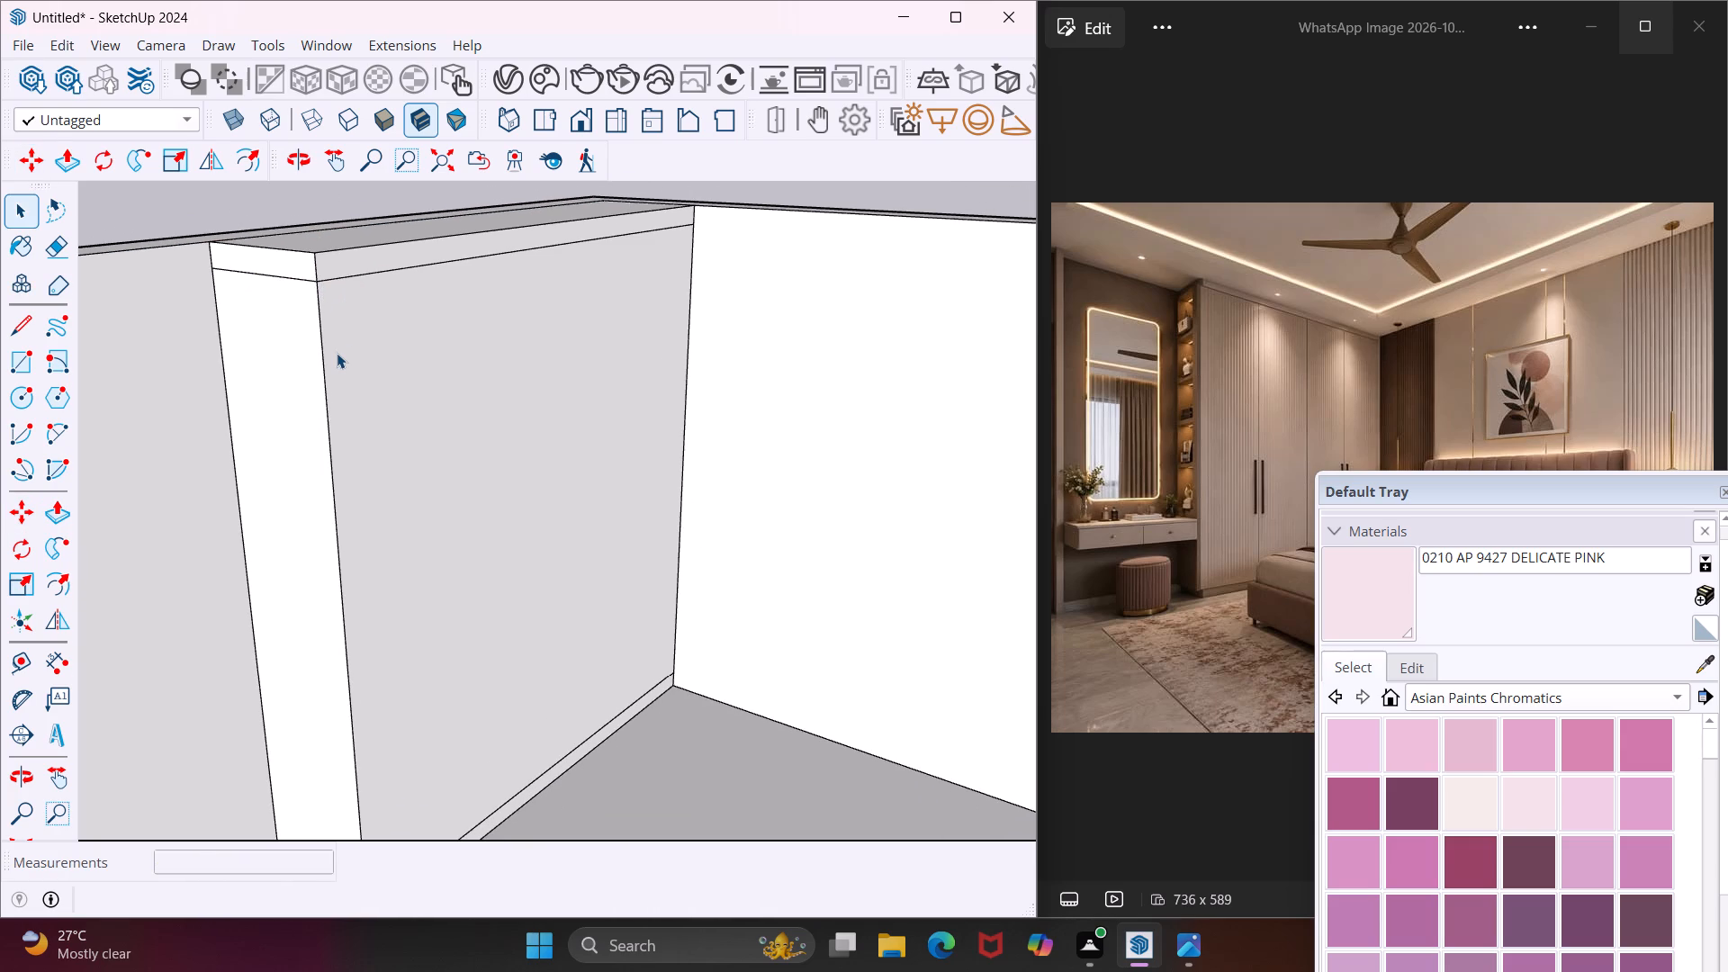
pyautogui.scroll(-2, 337, 353)
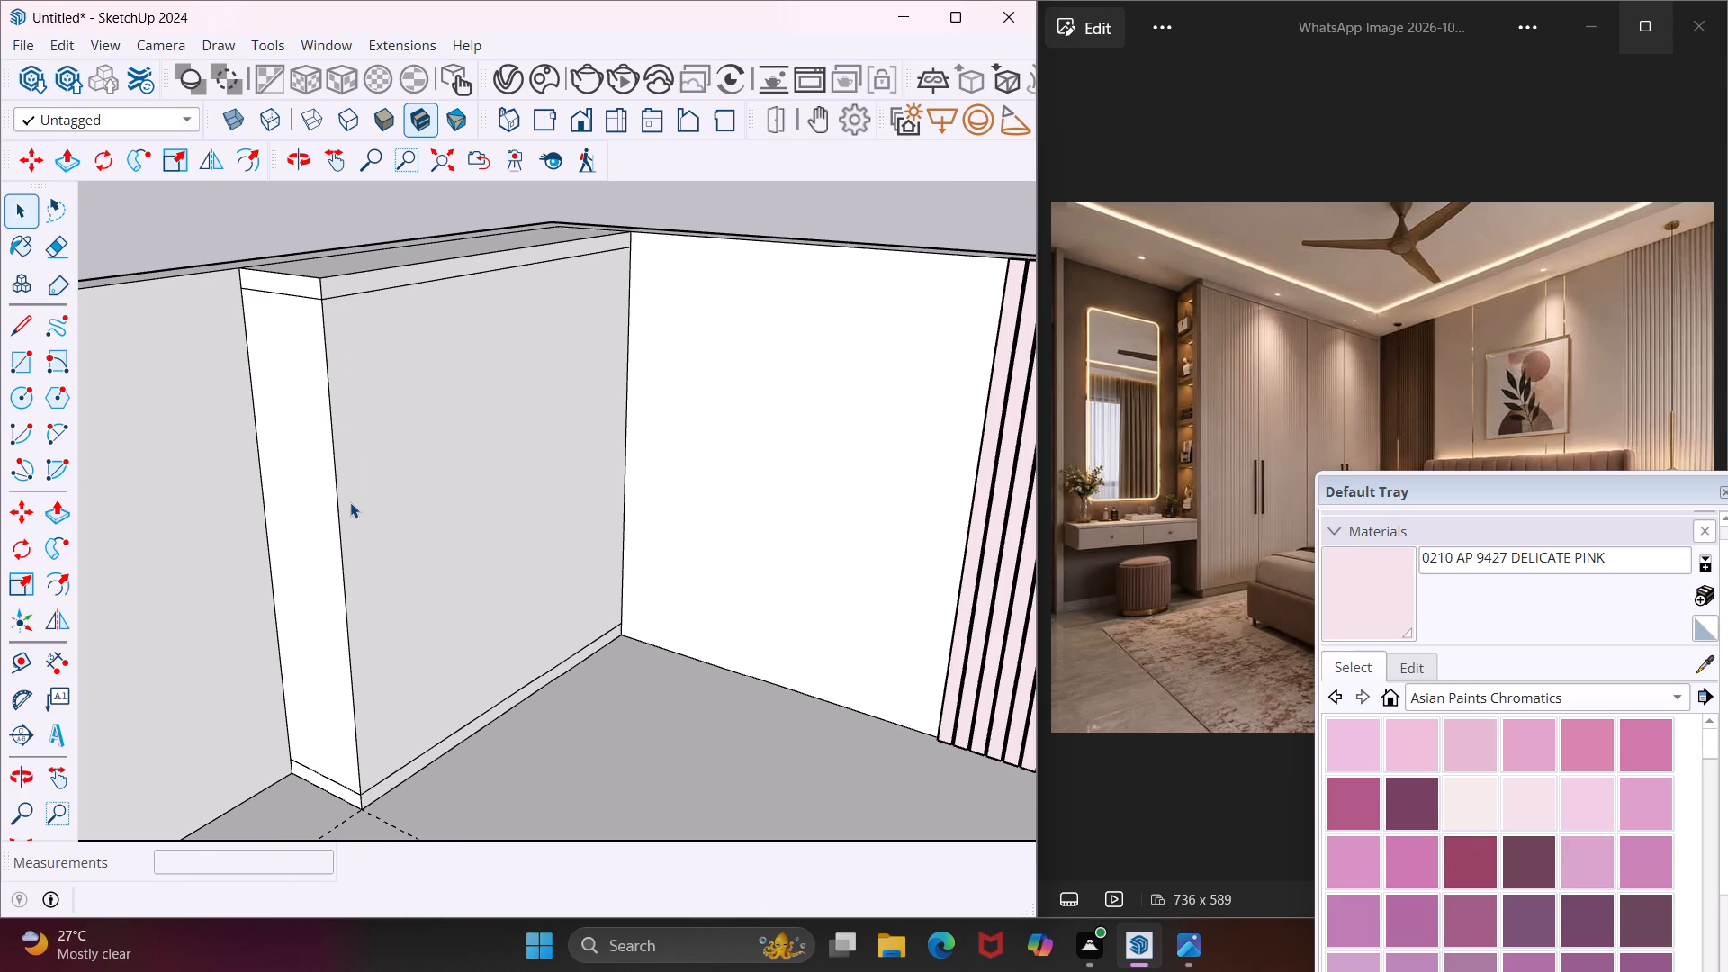
pyautogui.moveTo(350, 502); pyautogui.dragTo(337, 496, button='middle')
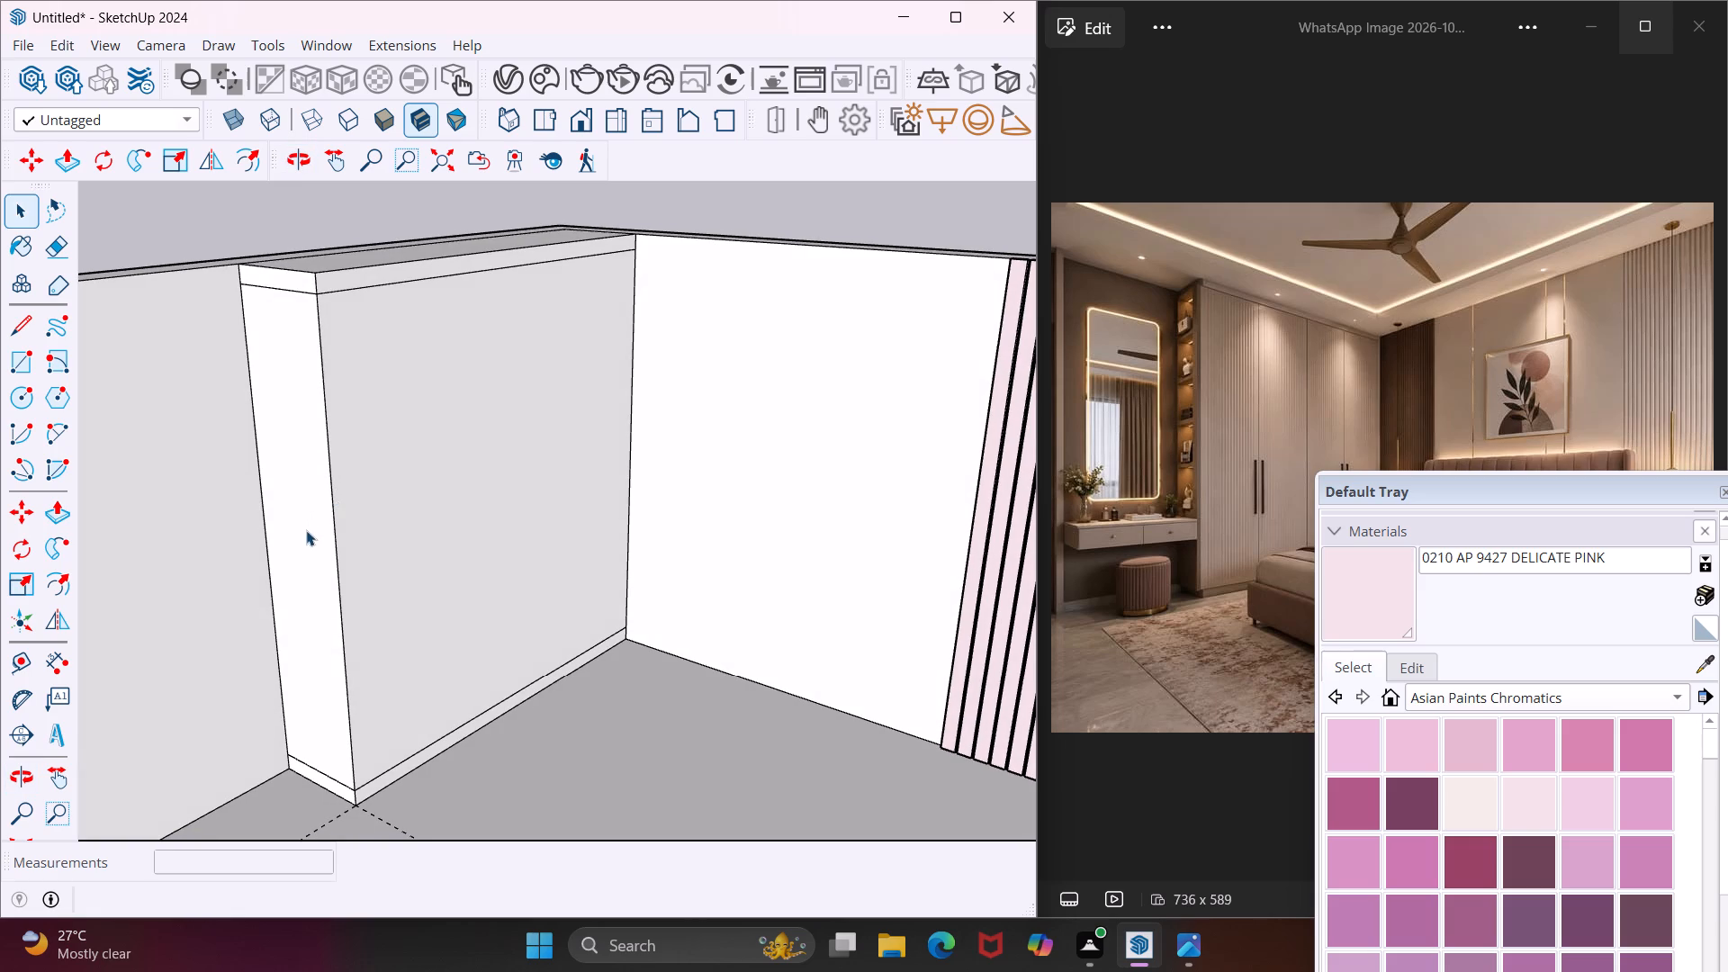
pyautogui.click(337, 555)
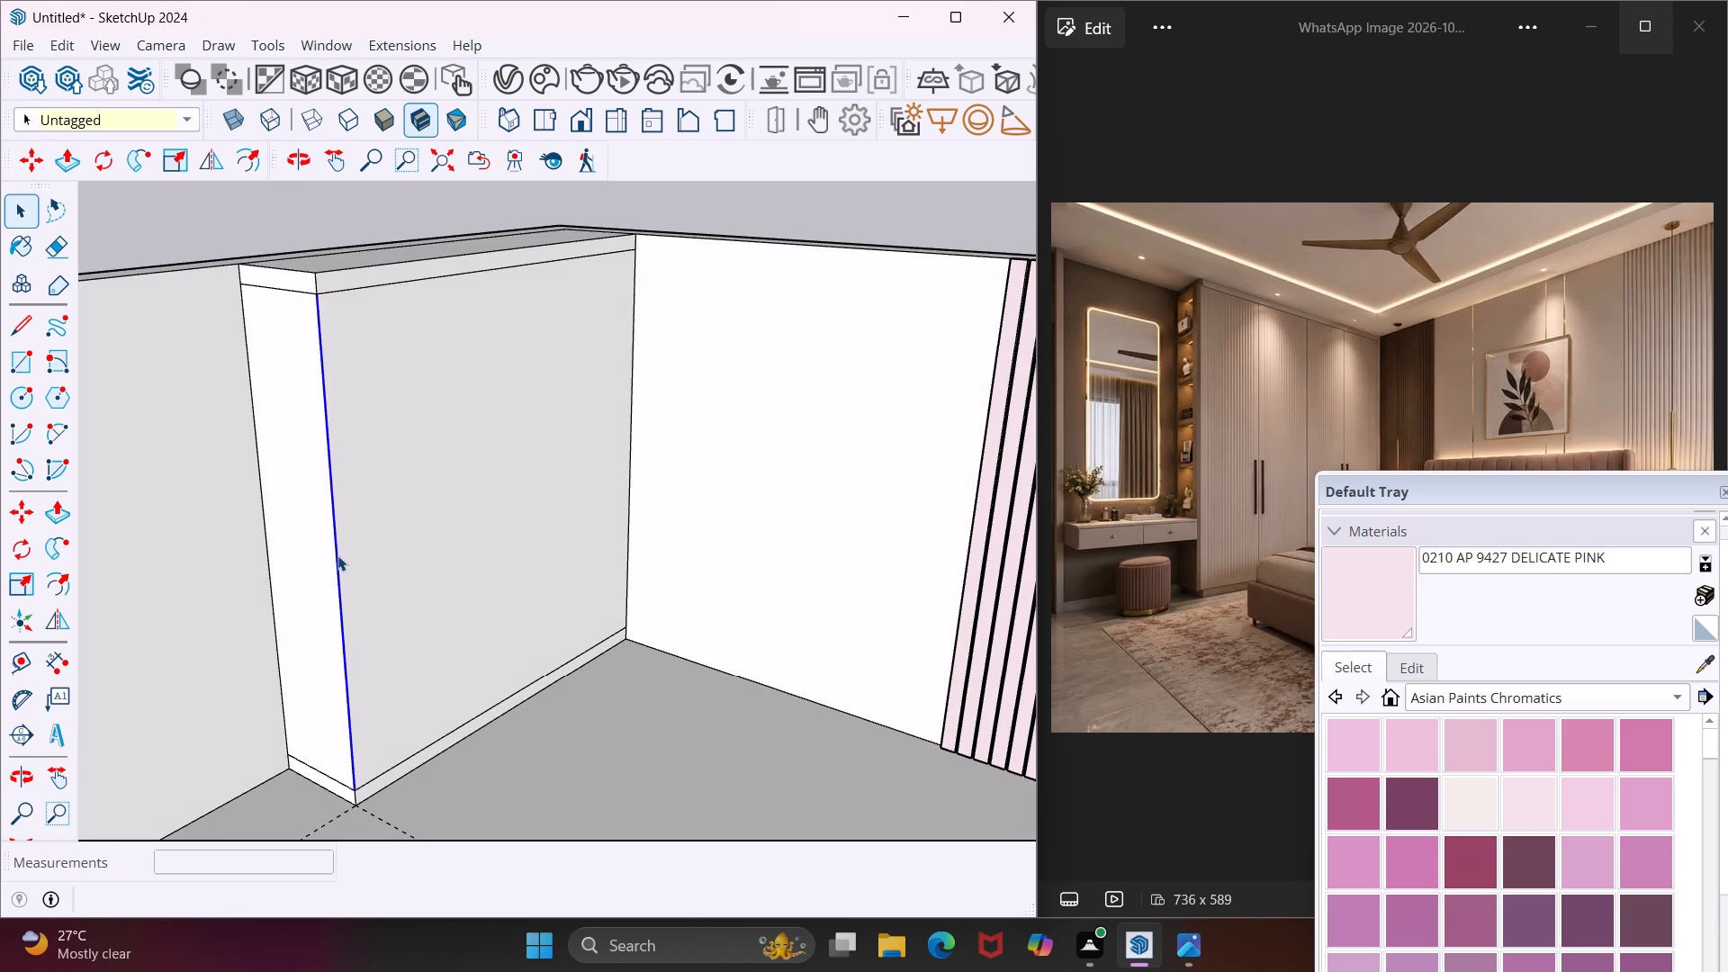
pyautogui.press('m')
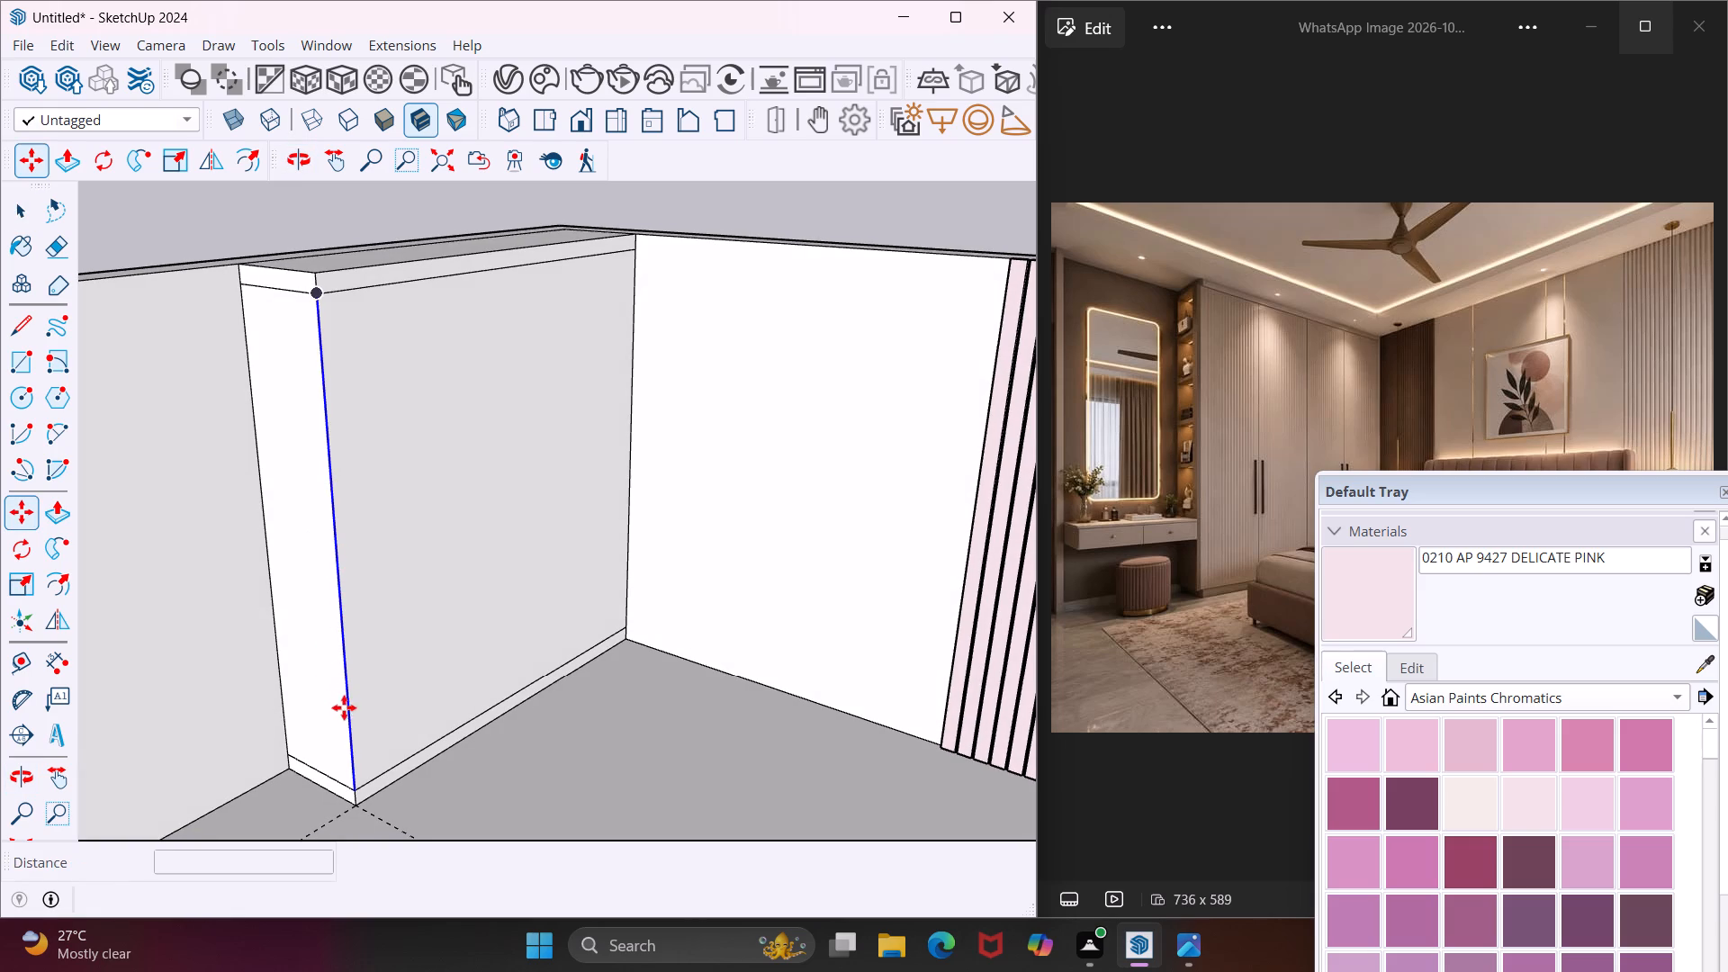
pyautogui.click(357, 793)
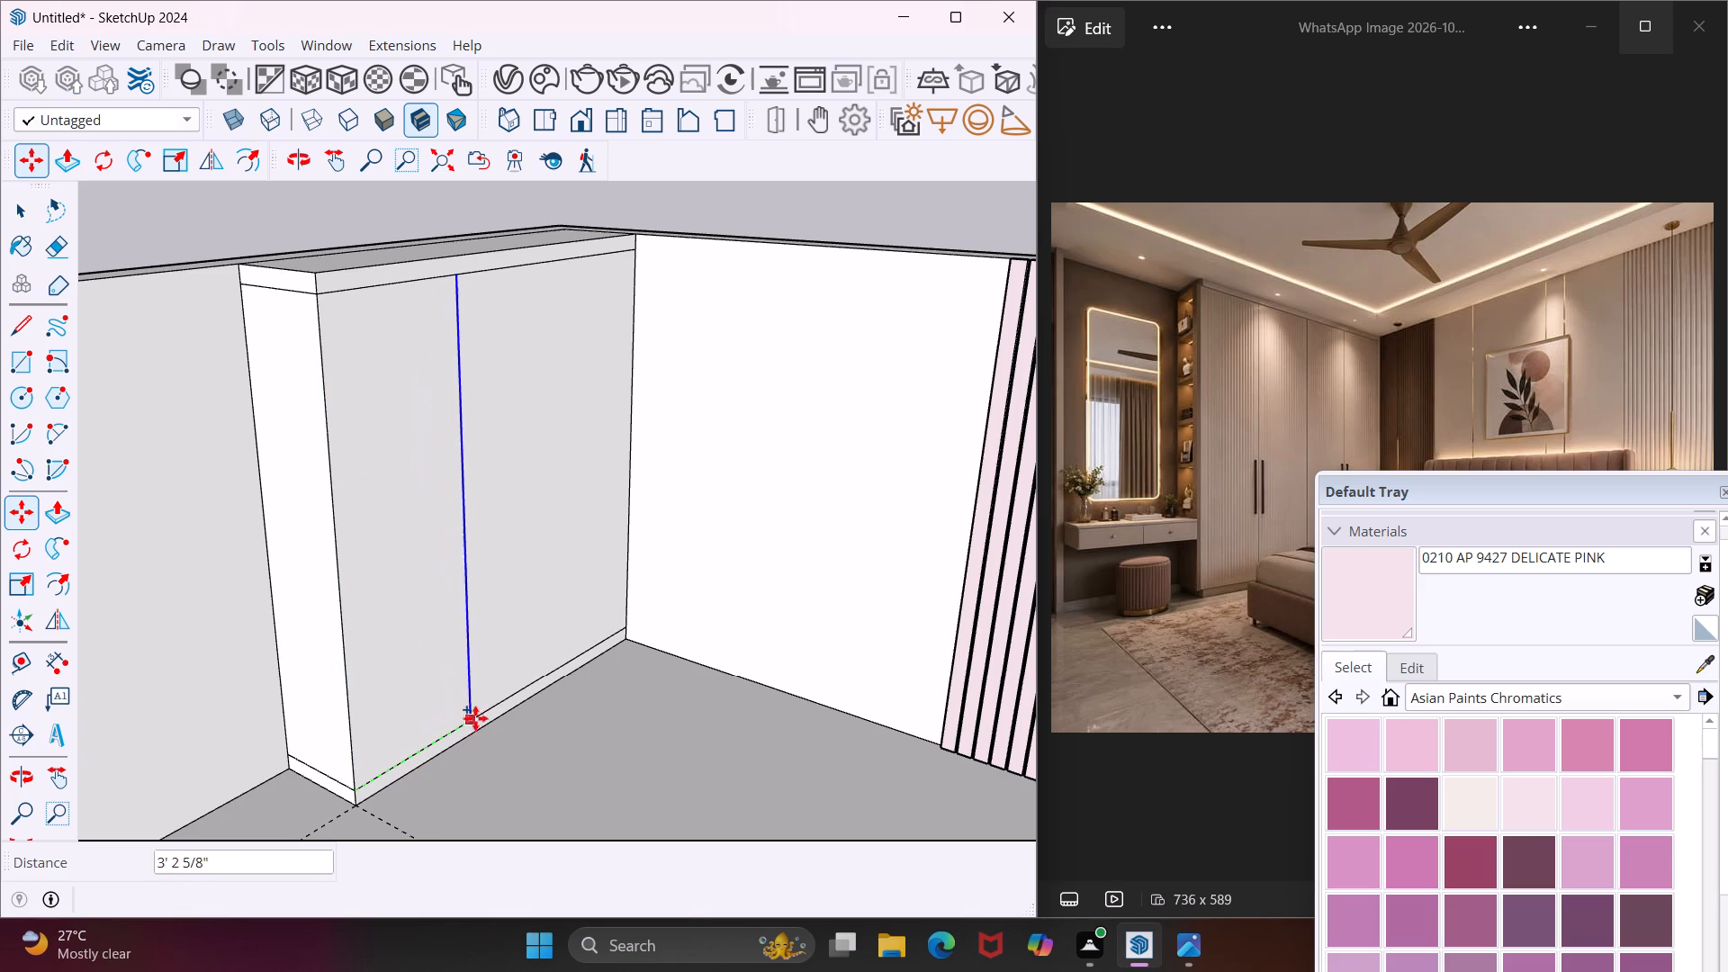
pyautogui.click(630, 629)
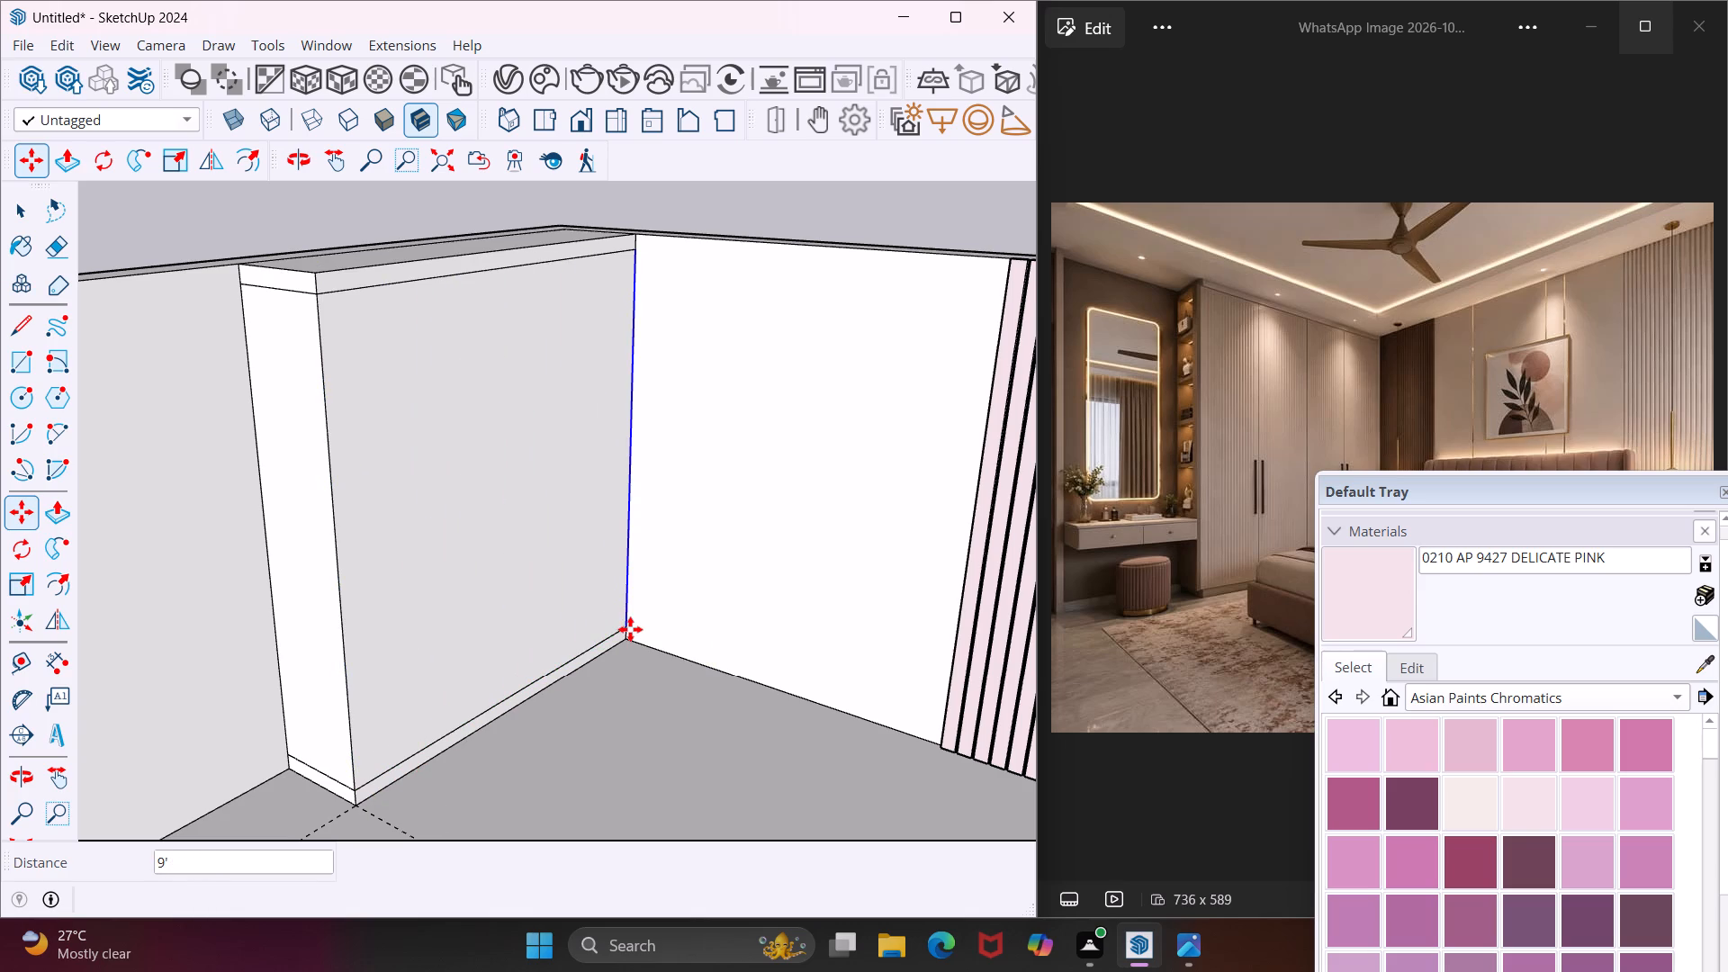
pyautogui.press('/')
pyautogui.press('4')
pyautogui.press('Return')
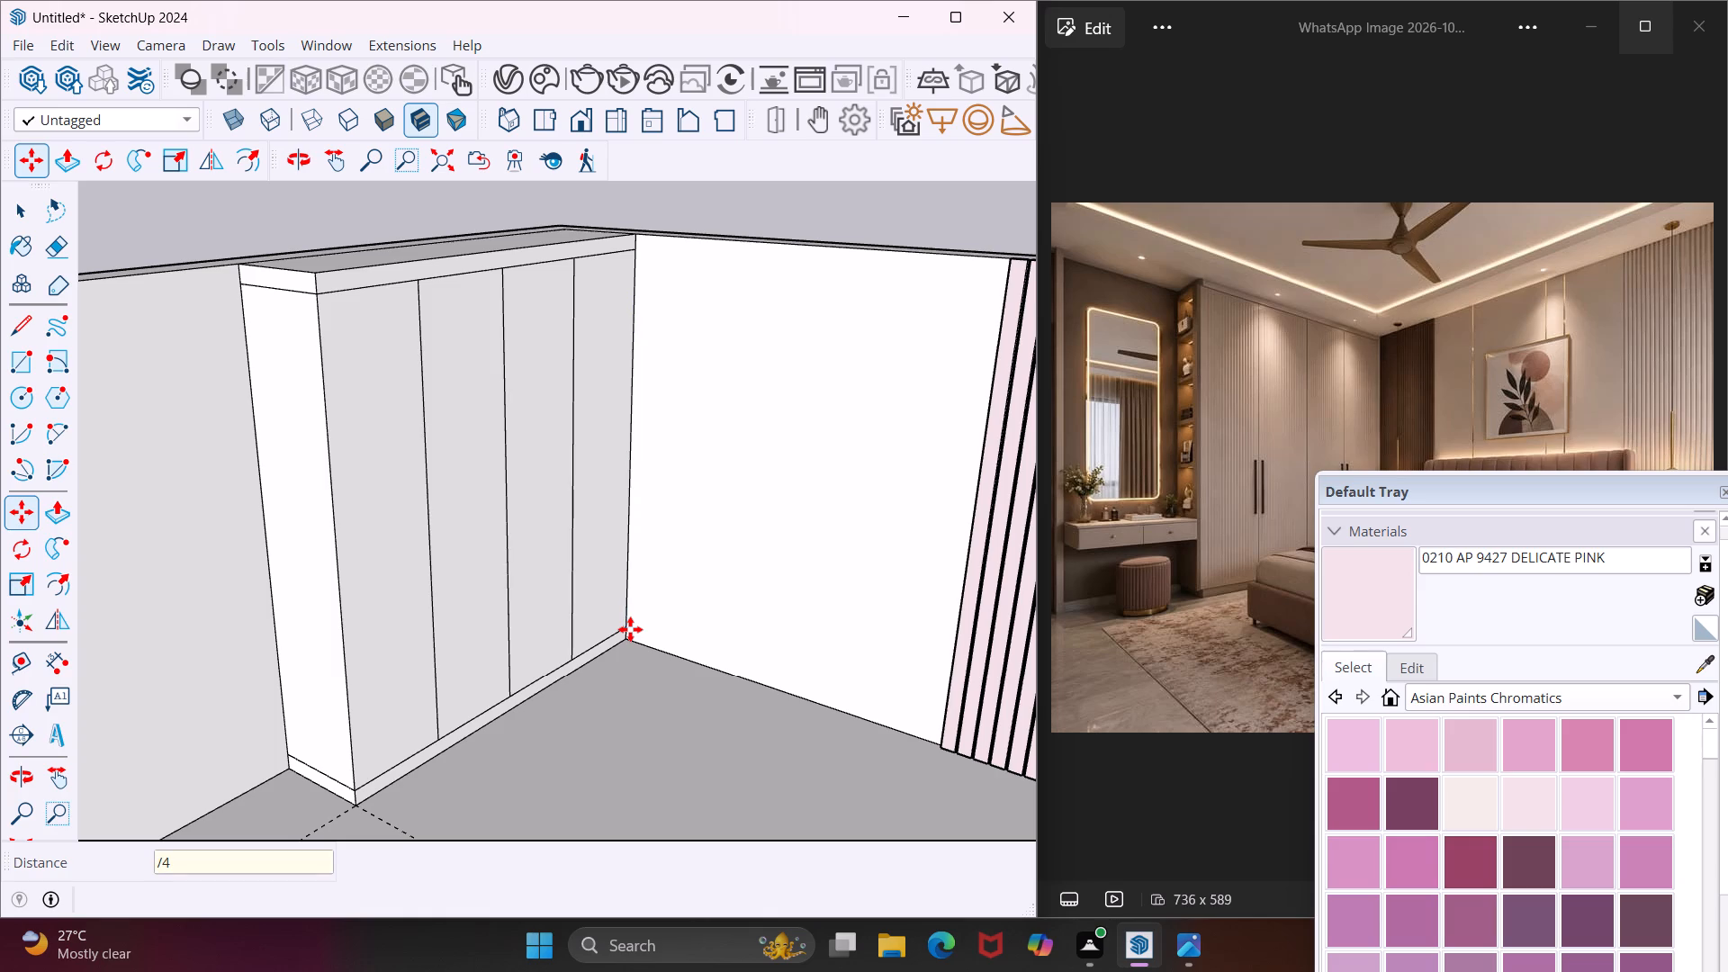
pyautogui.press('Escape')
pyautogui.press('space')
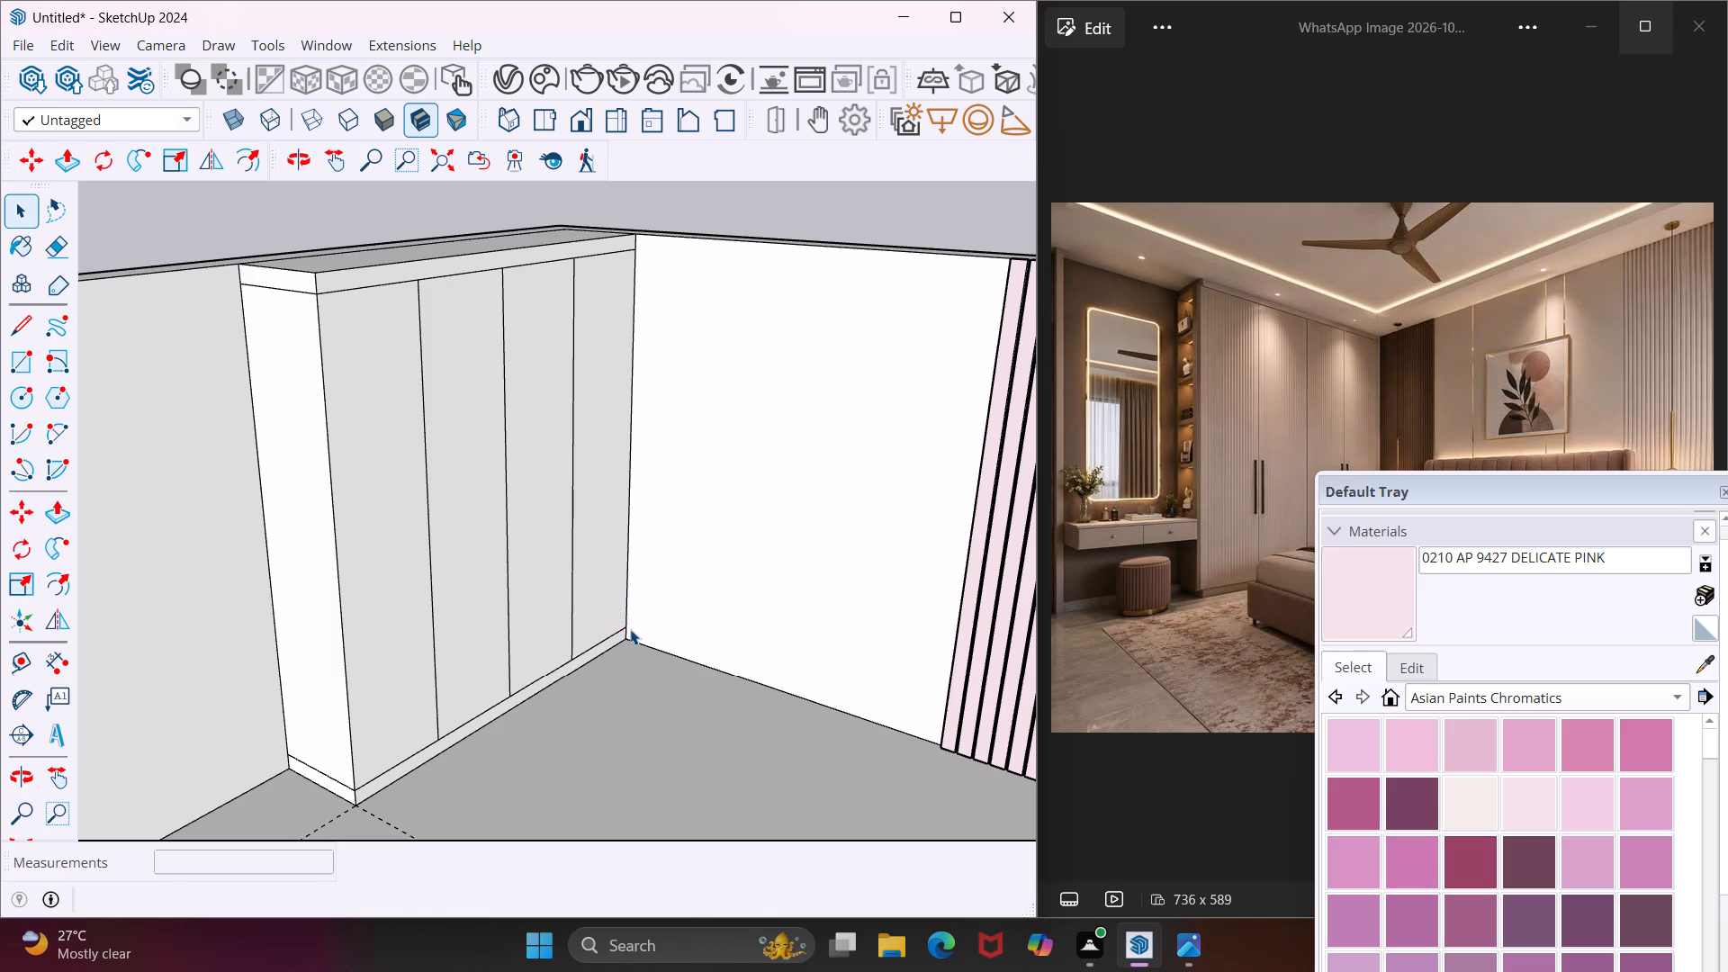
# Copy the middle door division line 0.4" along the front face towards the wardrobe's free end to form a groove.
pyautogui.scroll(3, 506, 678)
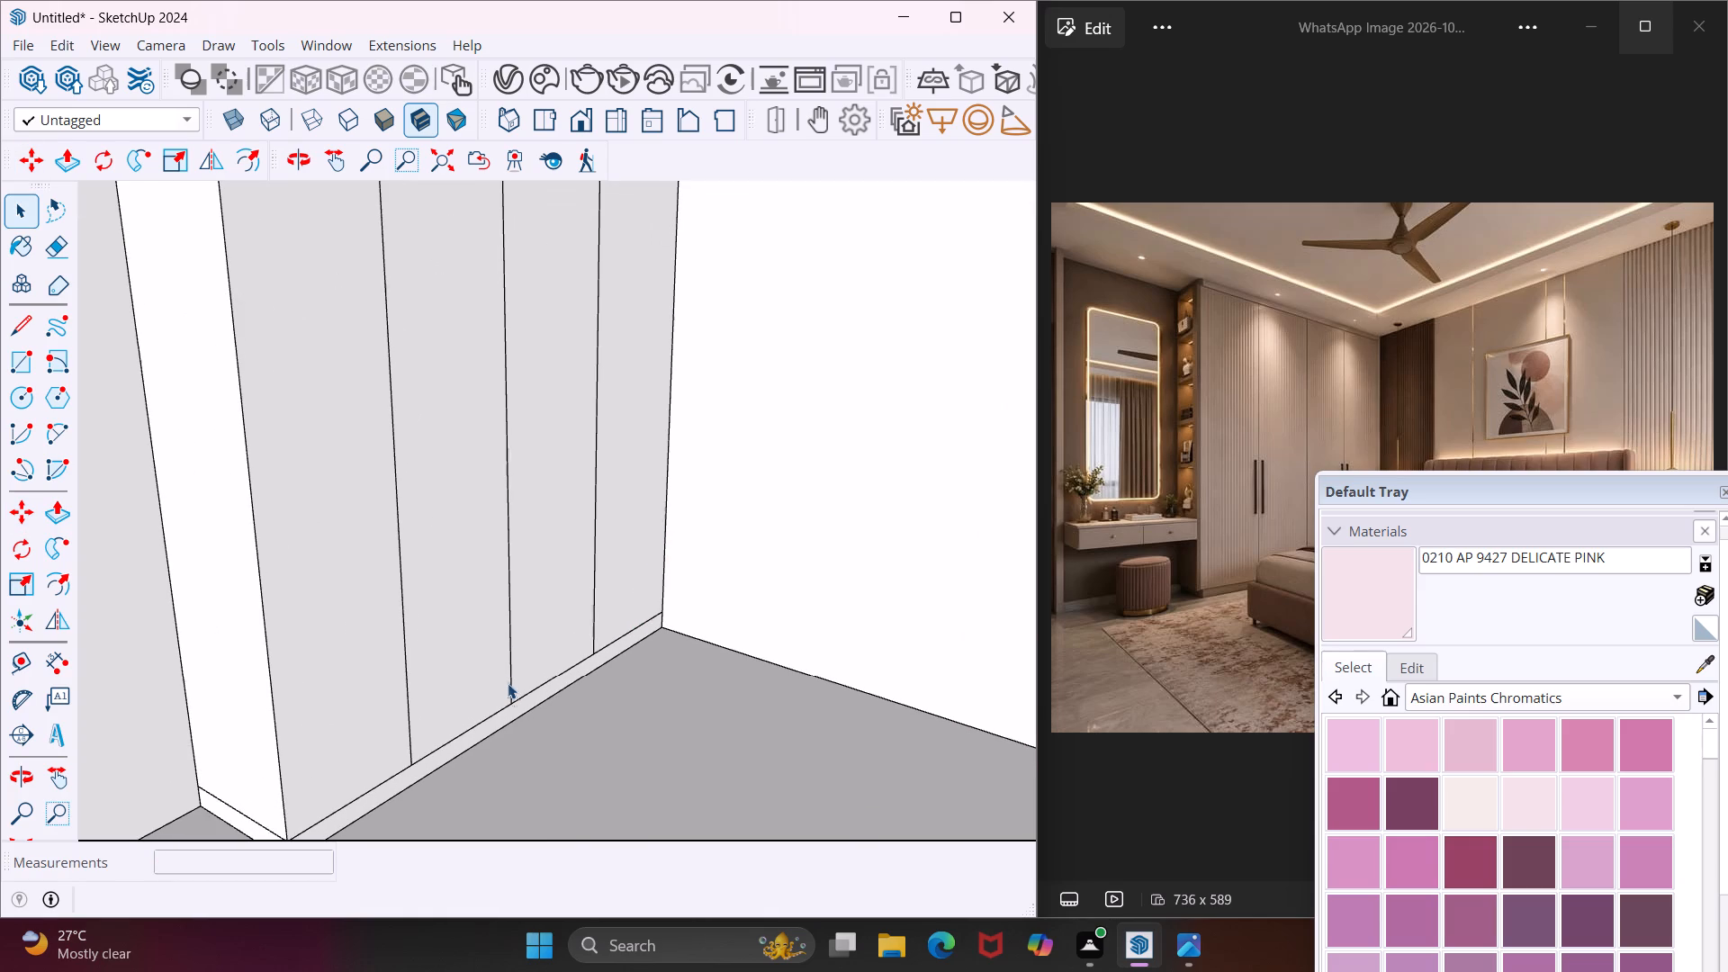
pyautogui.click(512, 697)
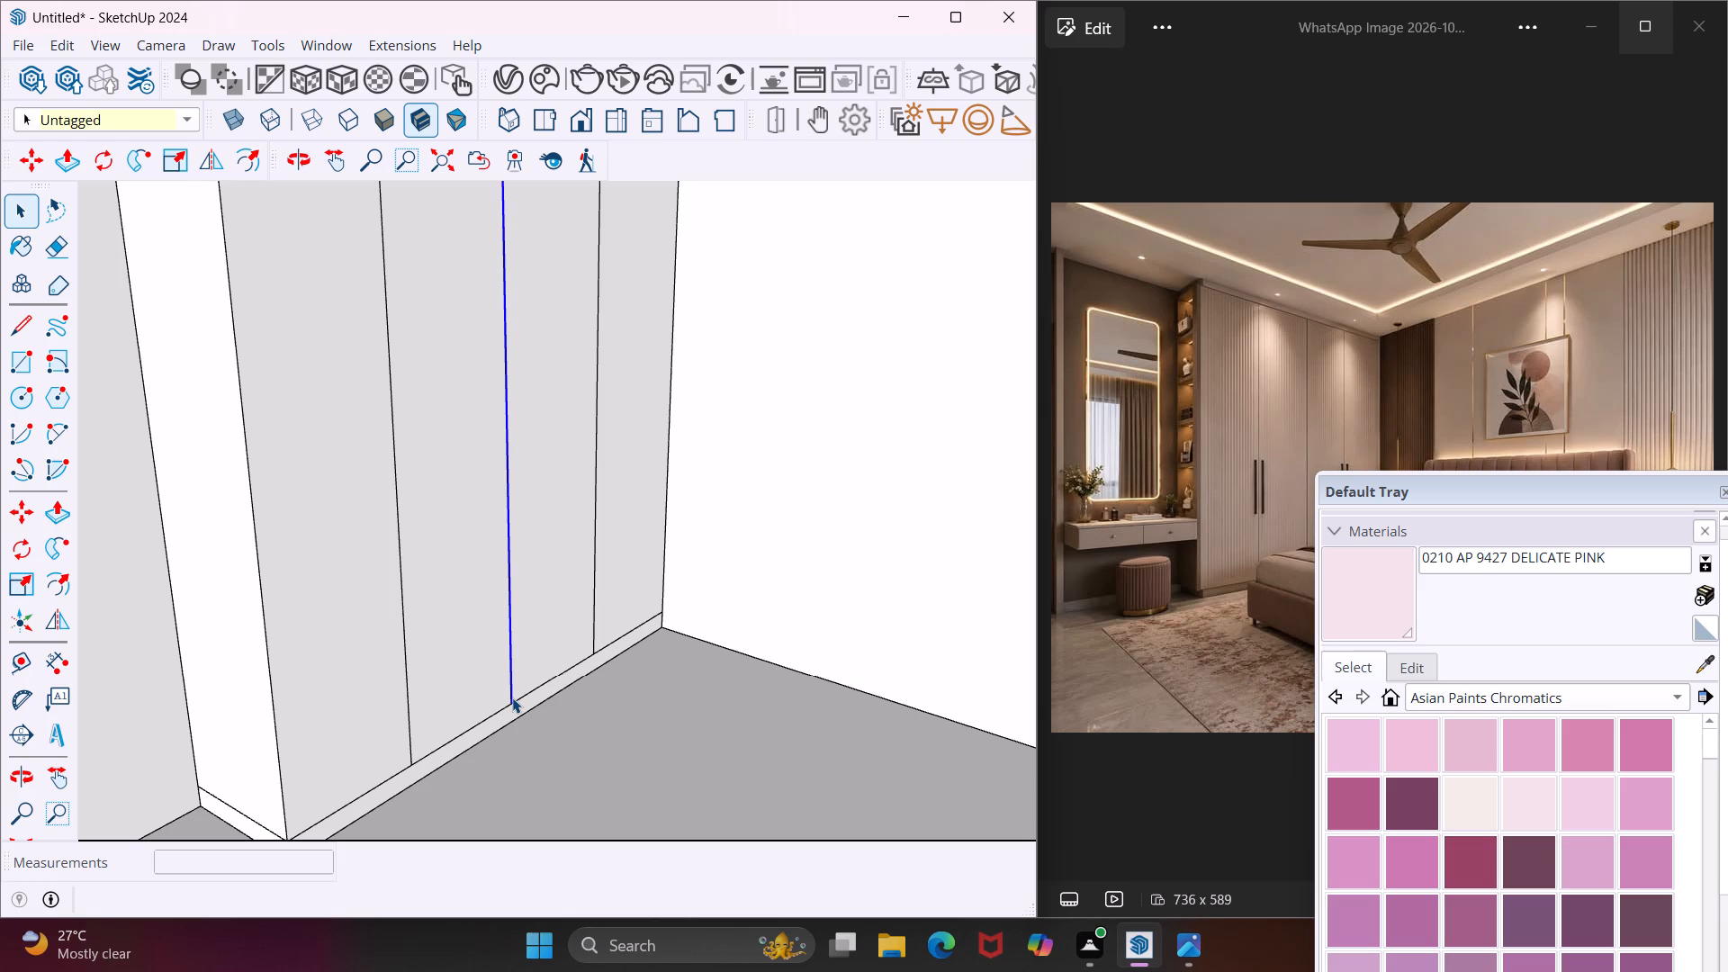
pyautogui.press('m')
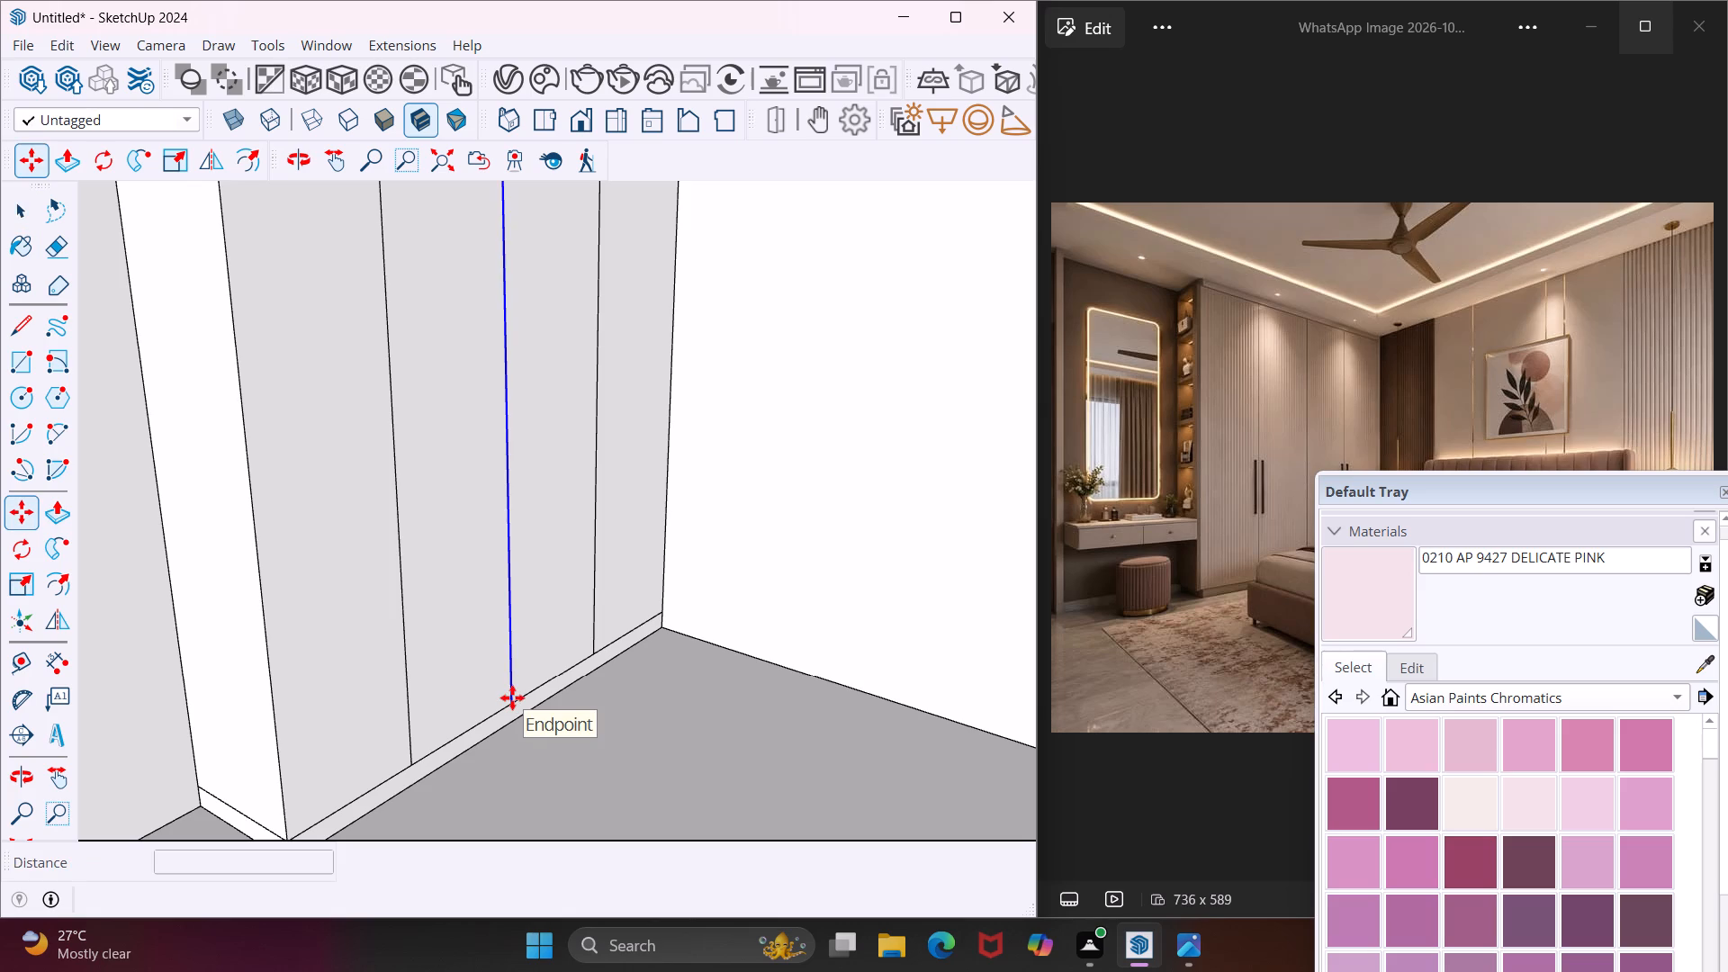
pyautogui.scroll(2, 512, 697)
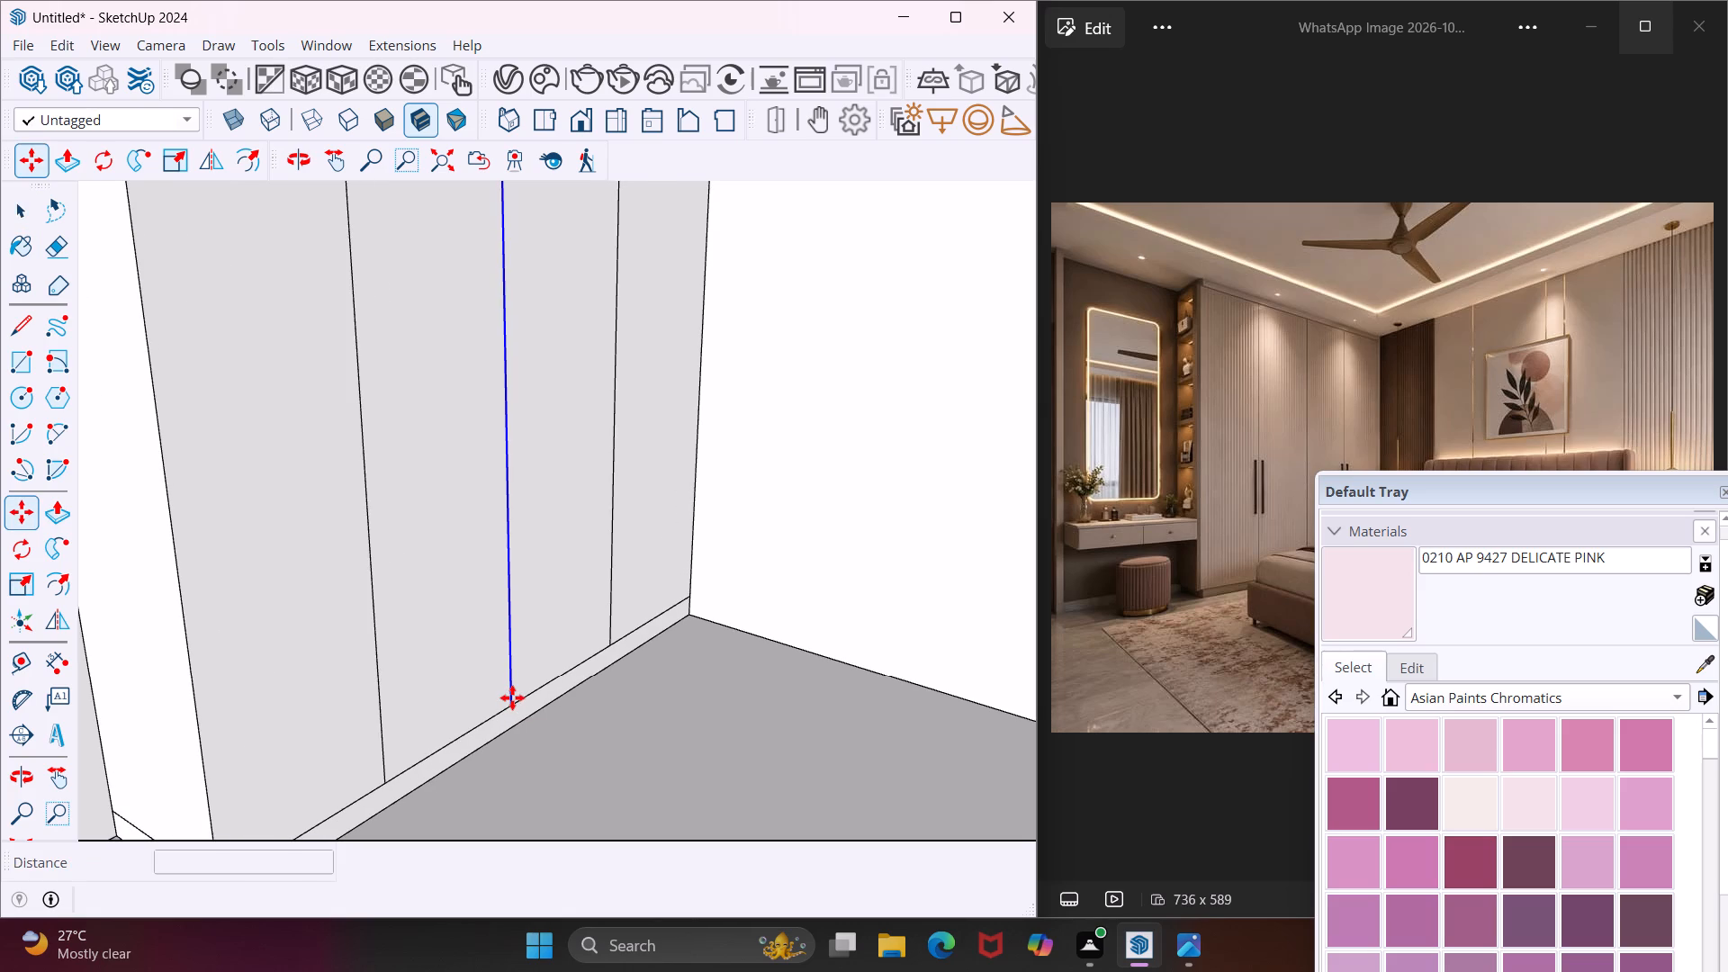
pyautogui.scroll(-5, 512, 697)
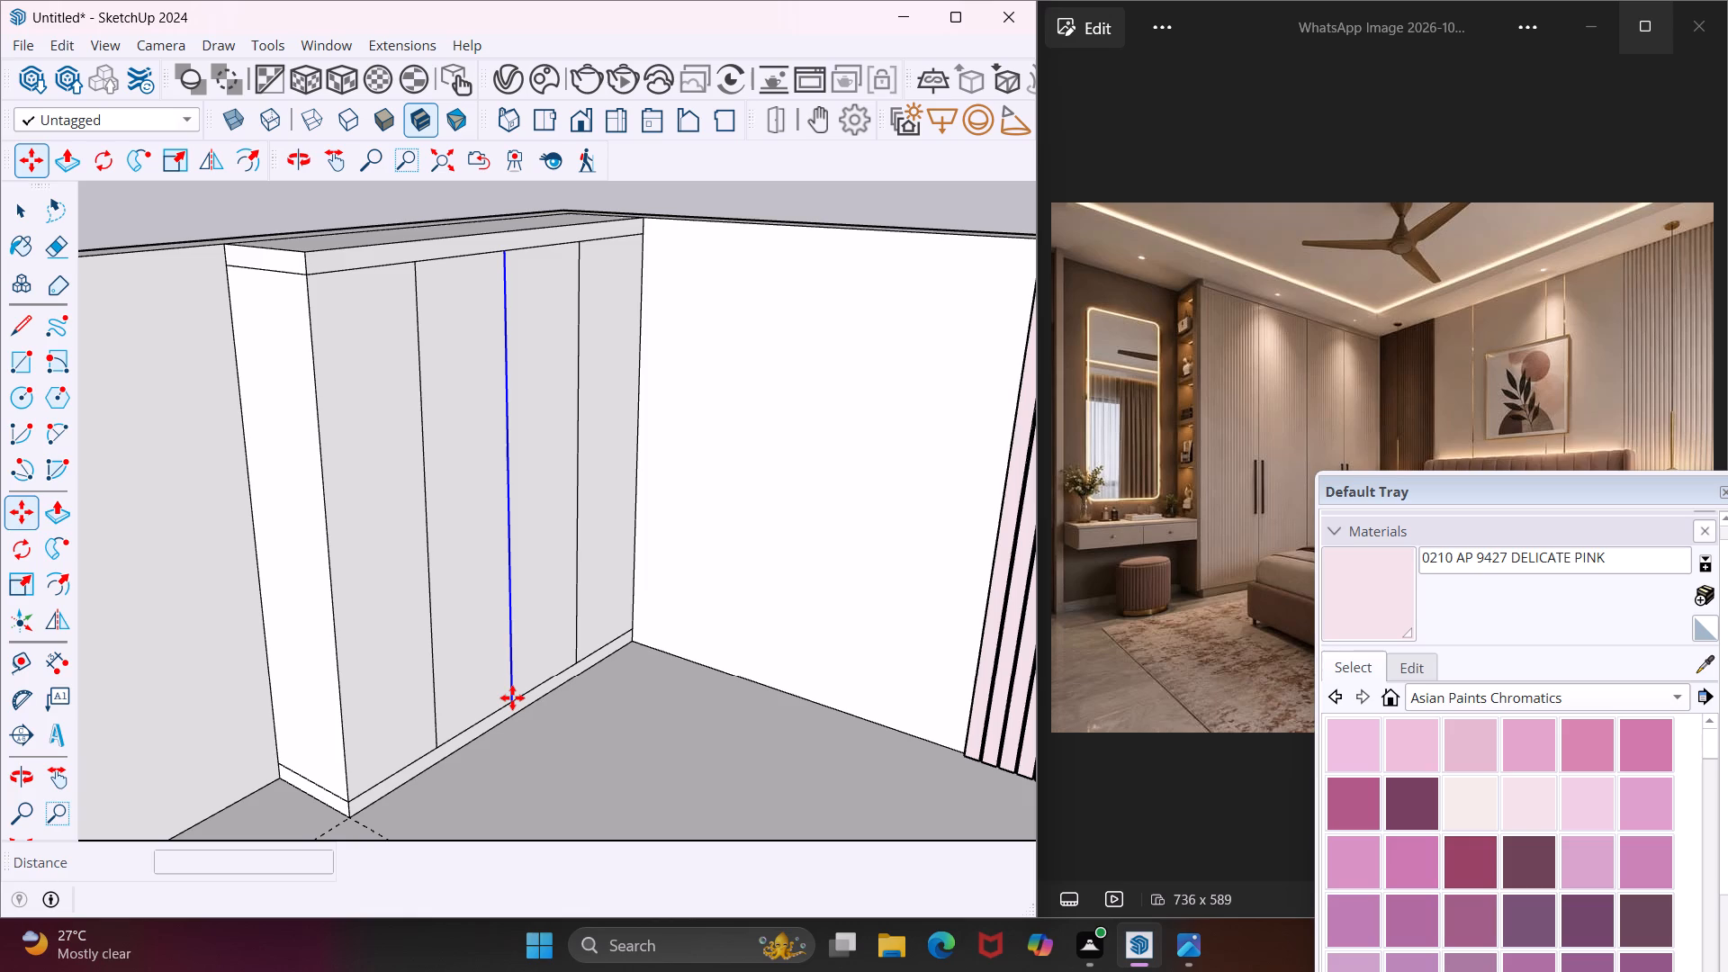
pyautogui.press('m')
pyautogui.scroll(8, 513, 698)
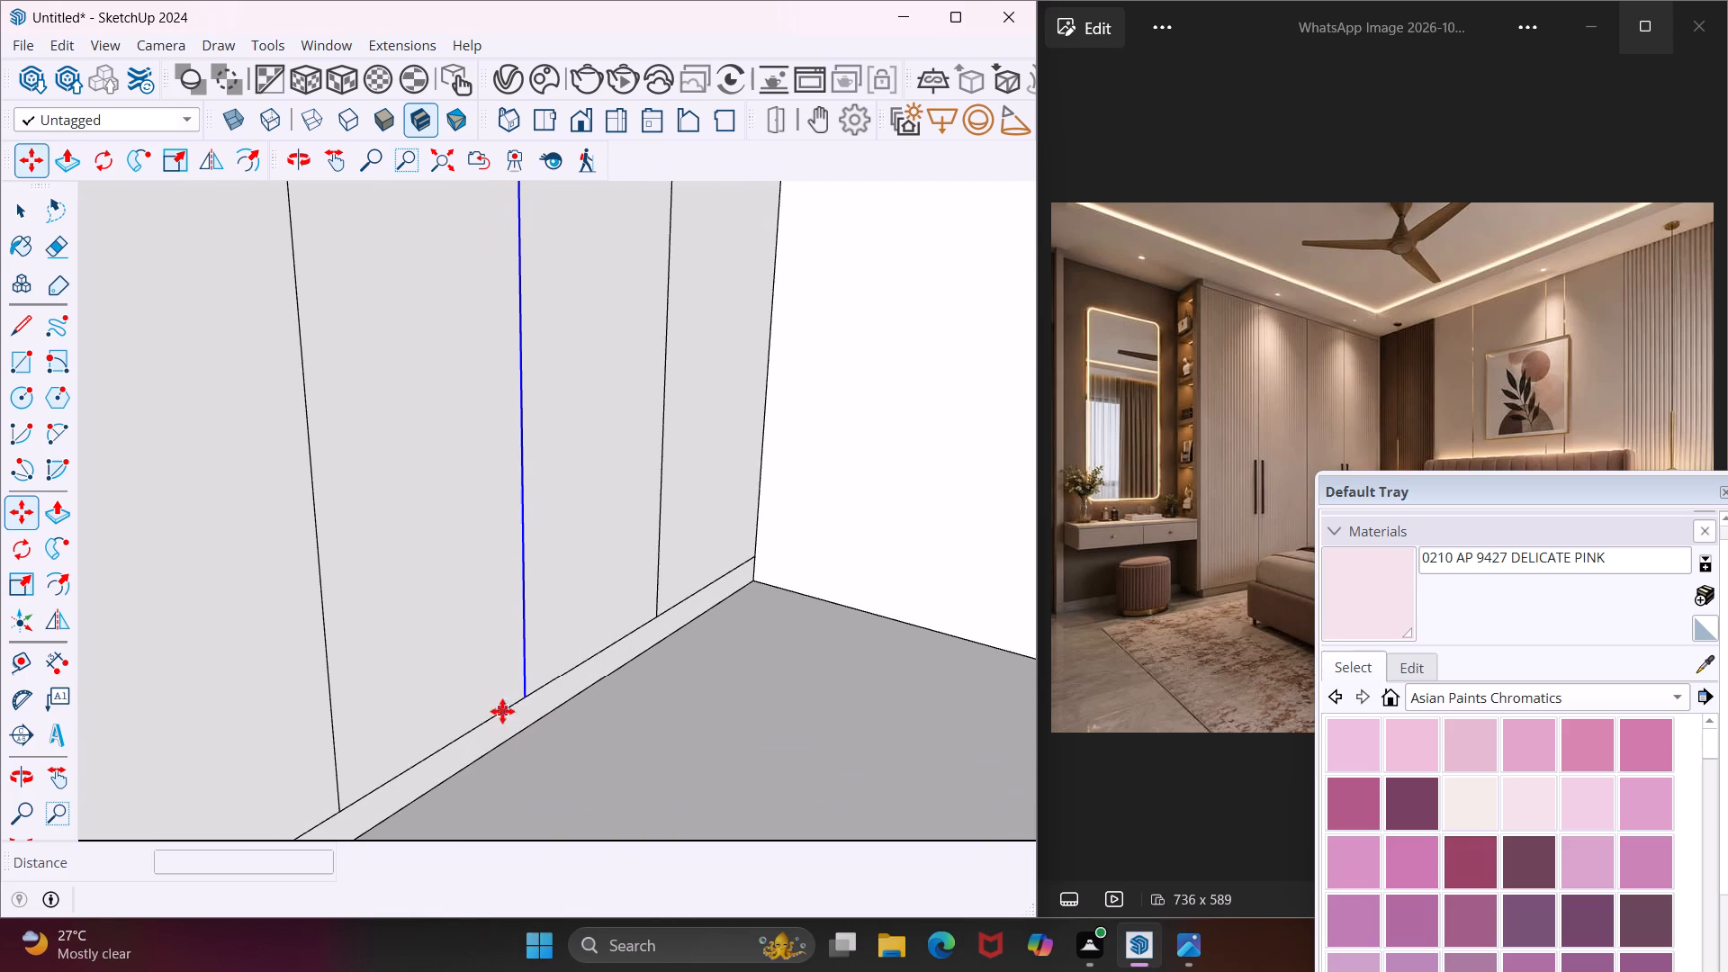
pyautogui.click(526, 697)
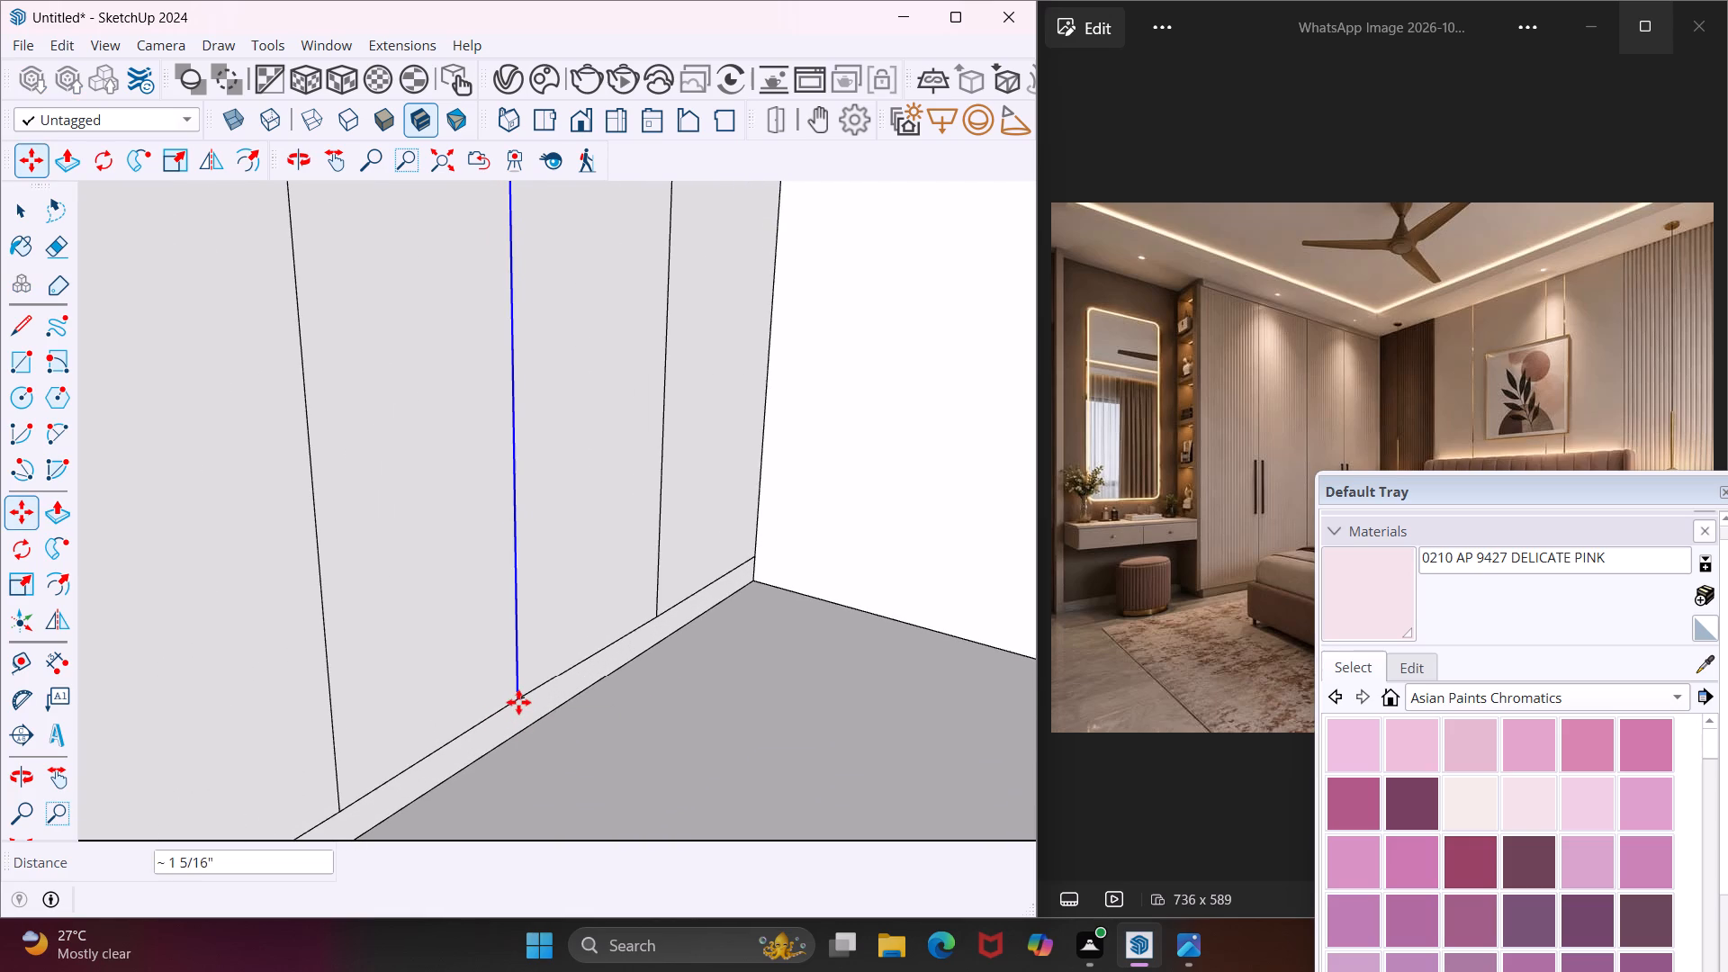
pyautogui.scroll(4, 514, 706)
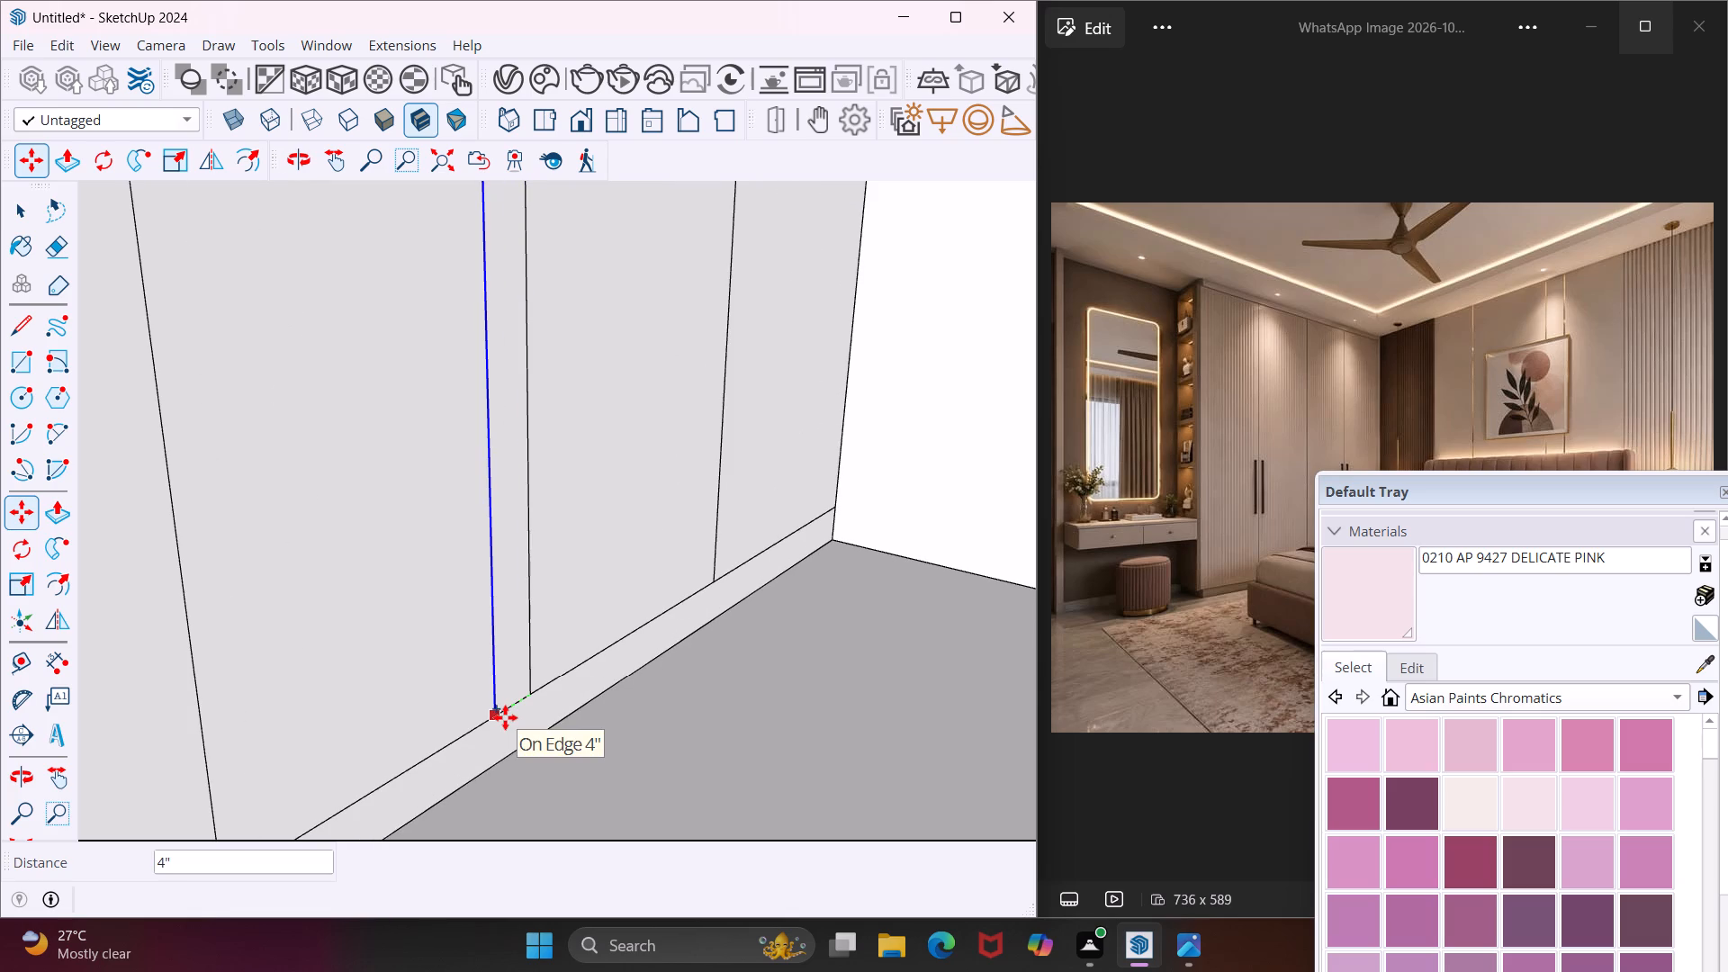
pyautogui.write('.4"')
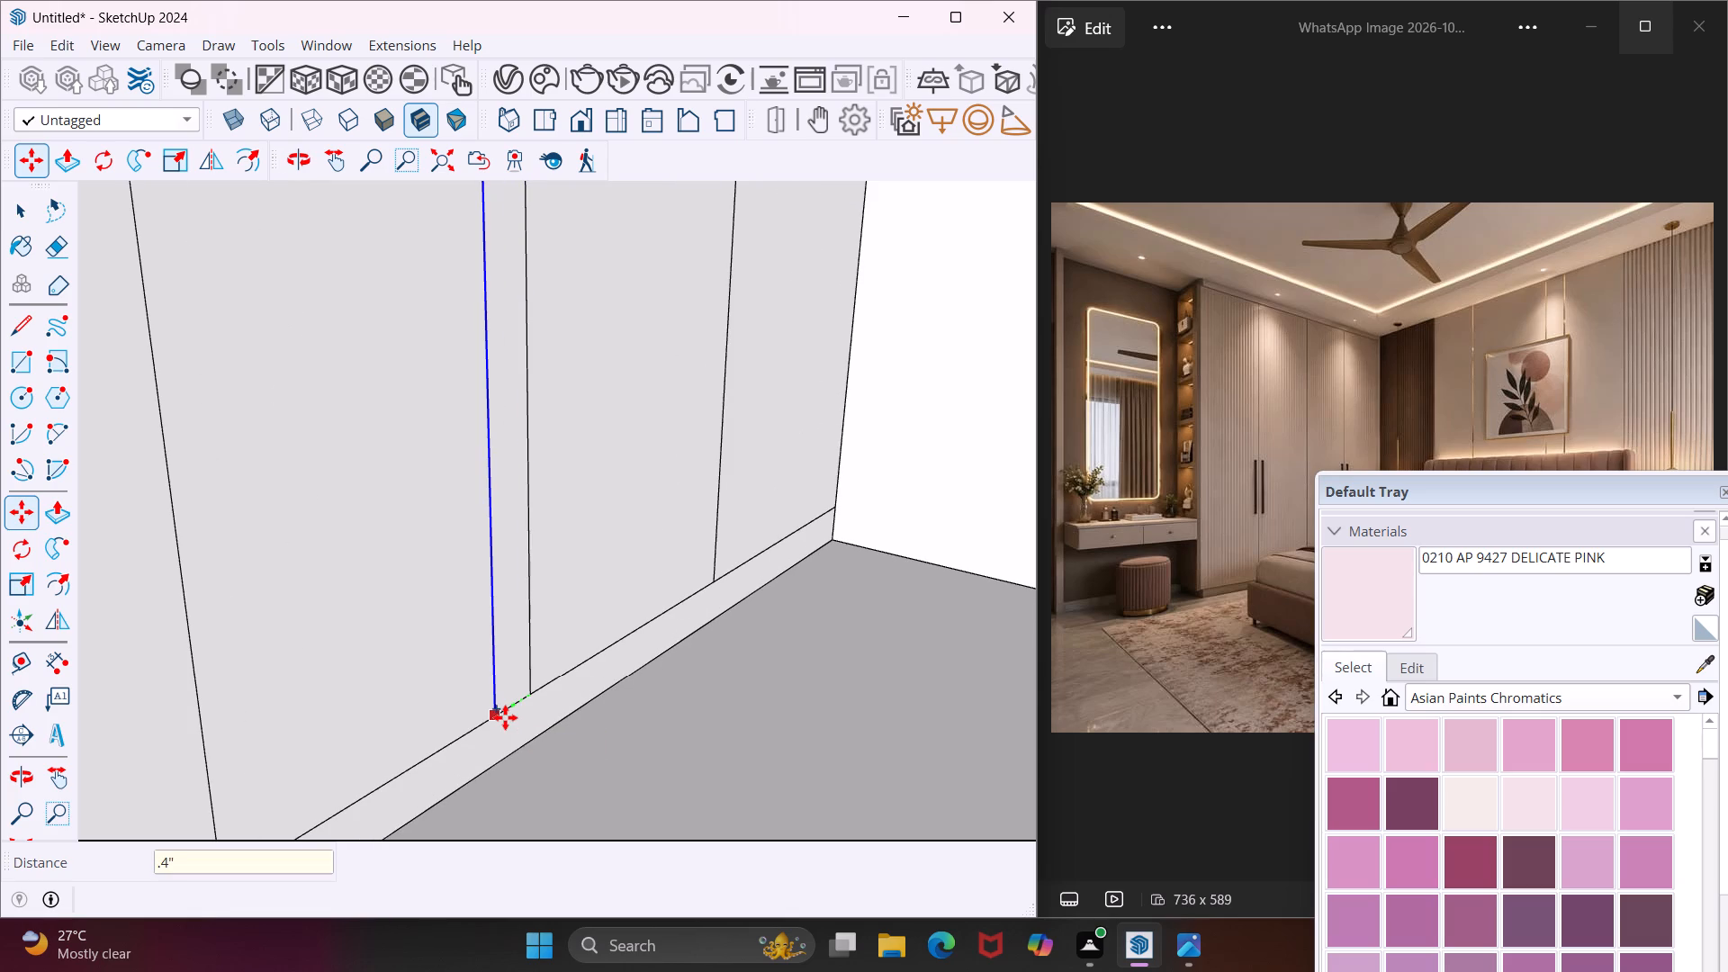
pyautogui.press('Return')
pyautogui.scroll(-2, 505, 717)
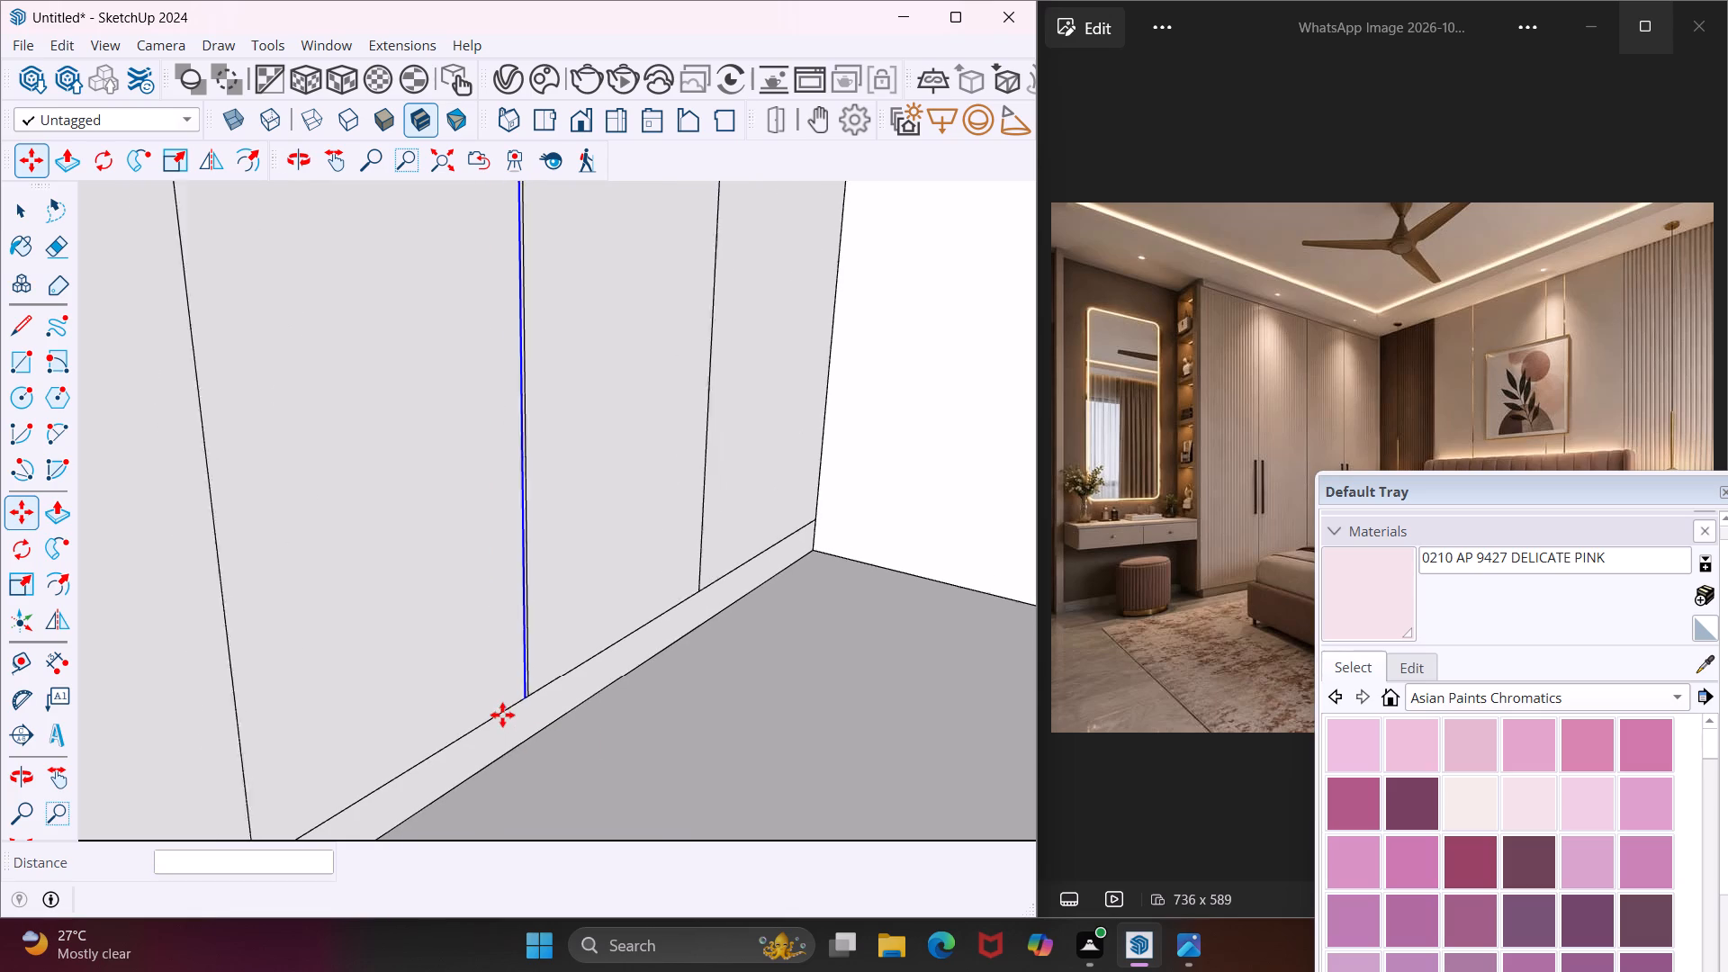
pyautogui.scroll(-11, 502, 715)
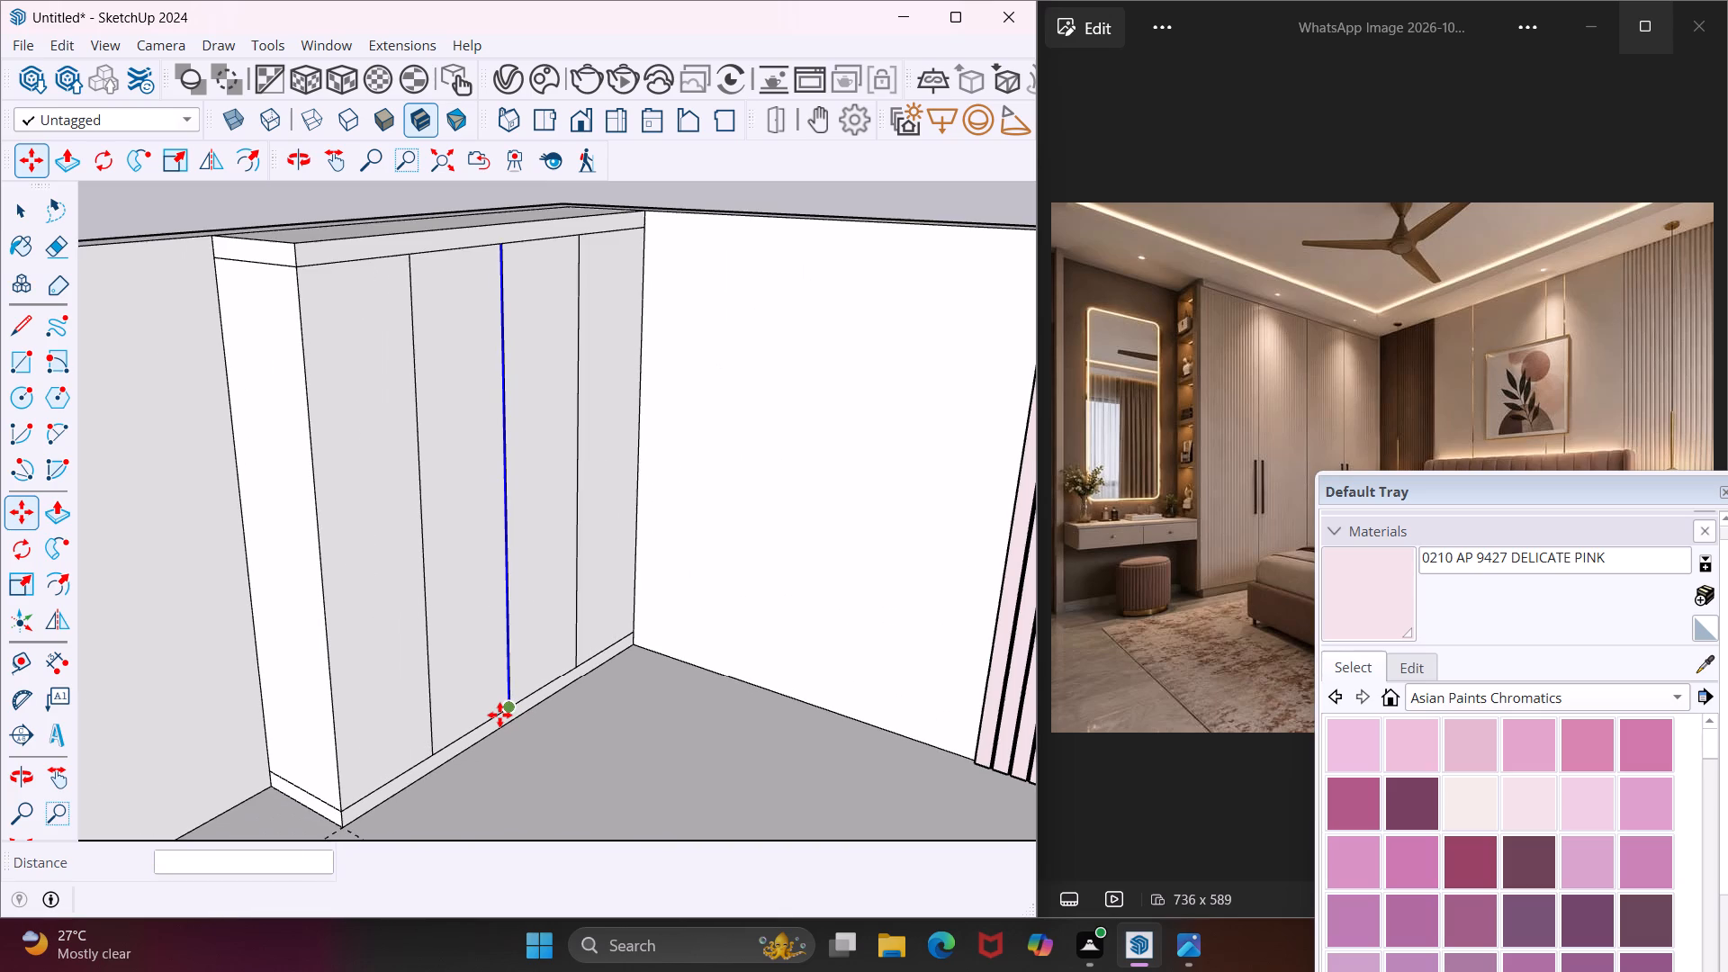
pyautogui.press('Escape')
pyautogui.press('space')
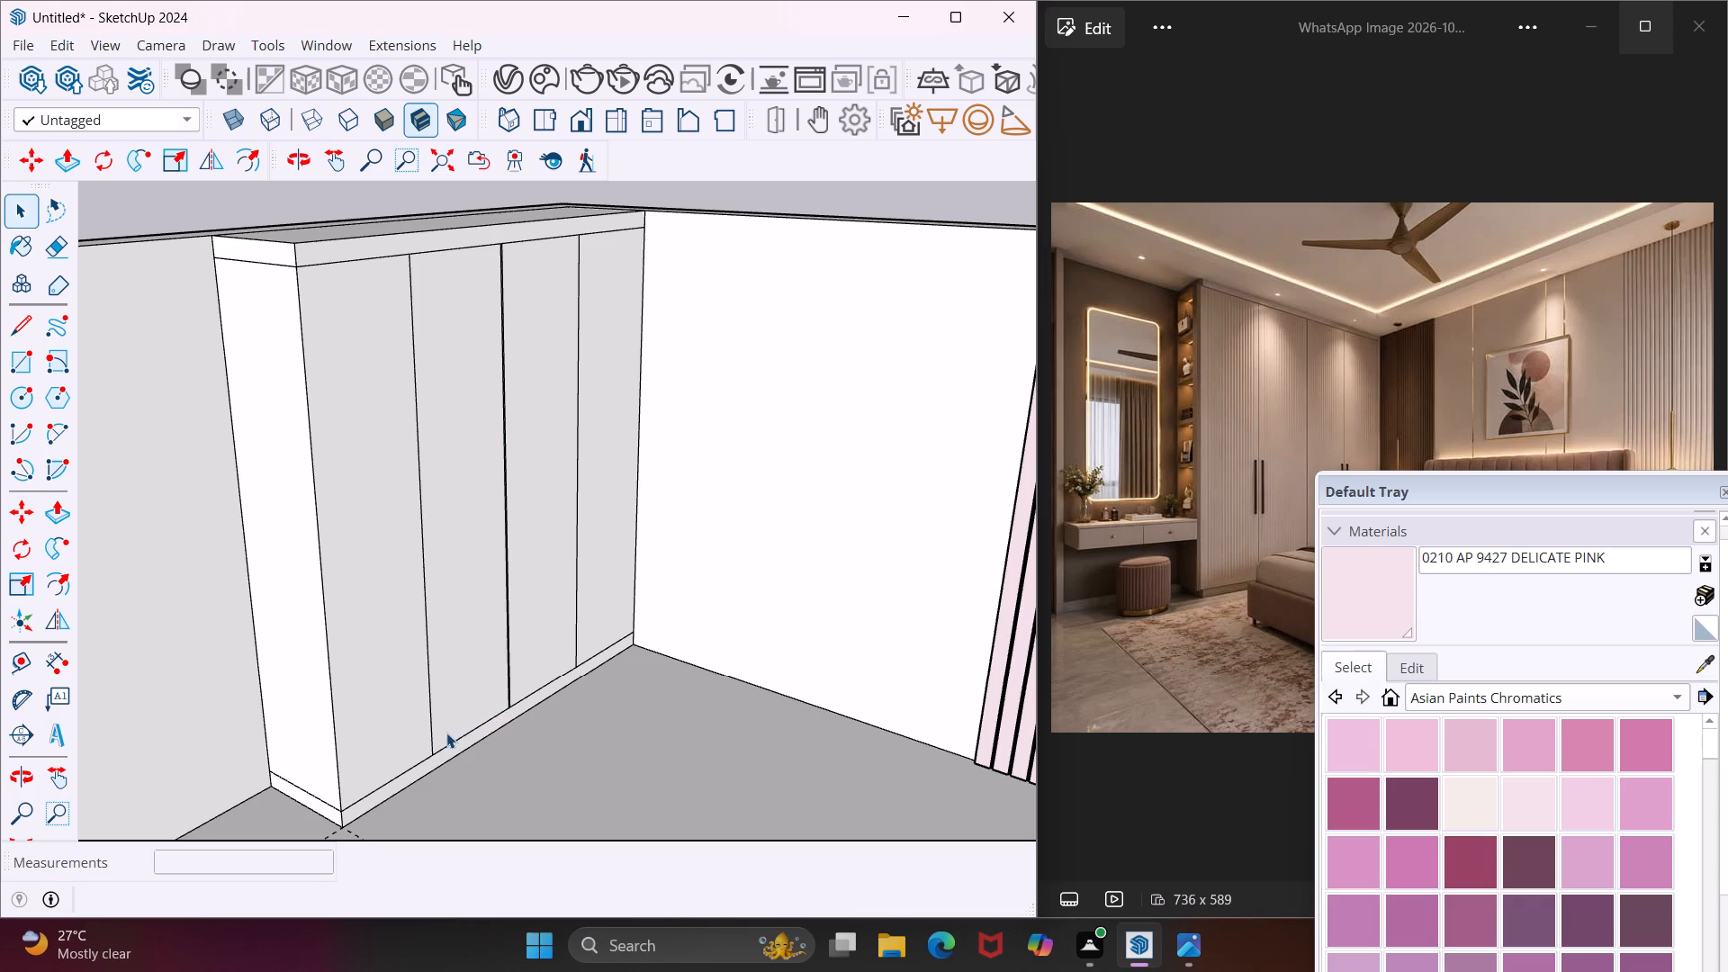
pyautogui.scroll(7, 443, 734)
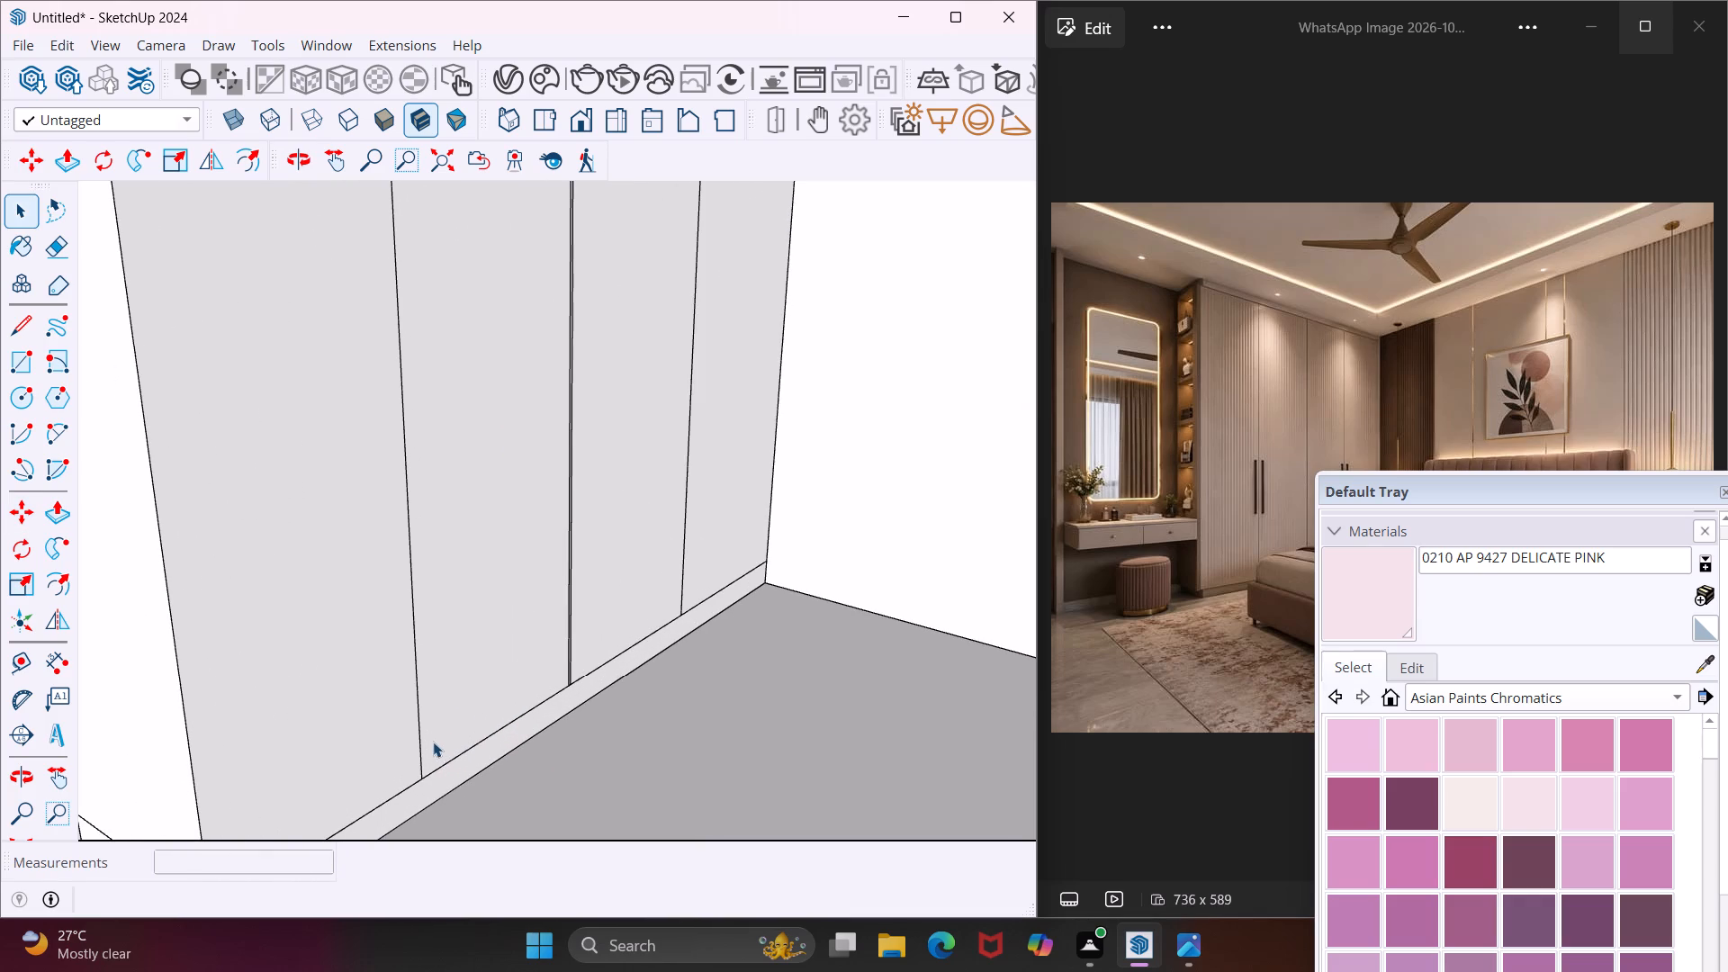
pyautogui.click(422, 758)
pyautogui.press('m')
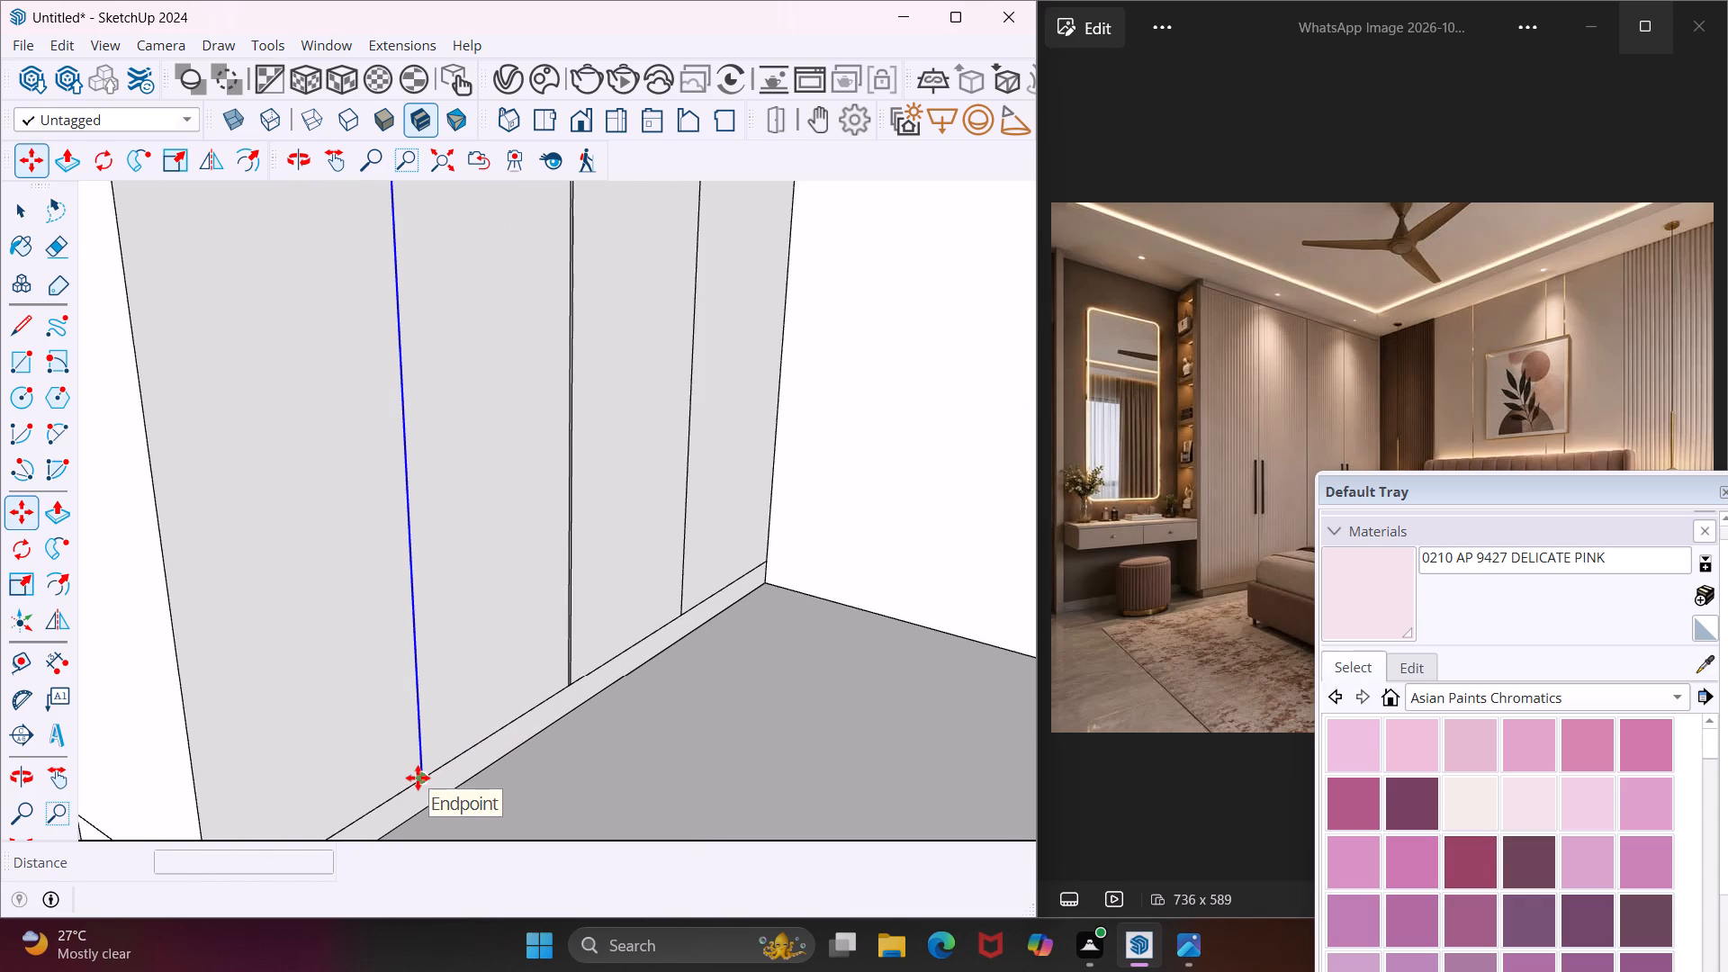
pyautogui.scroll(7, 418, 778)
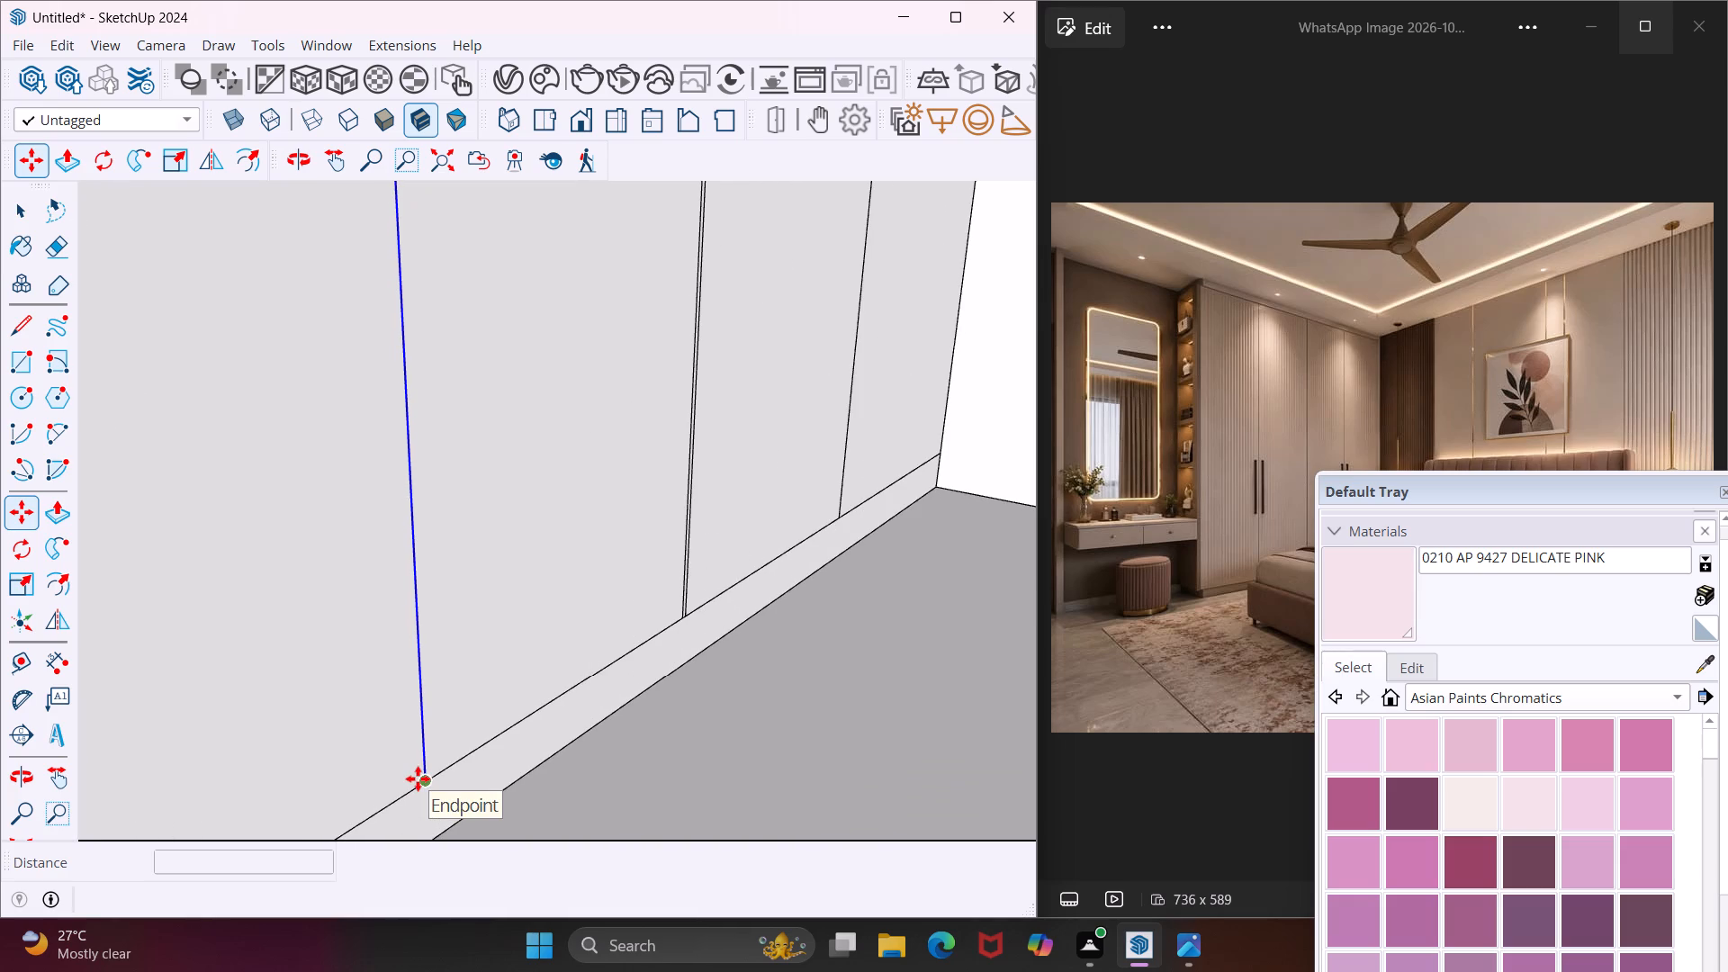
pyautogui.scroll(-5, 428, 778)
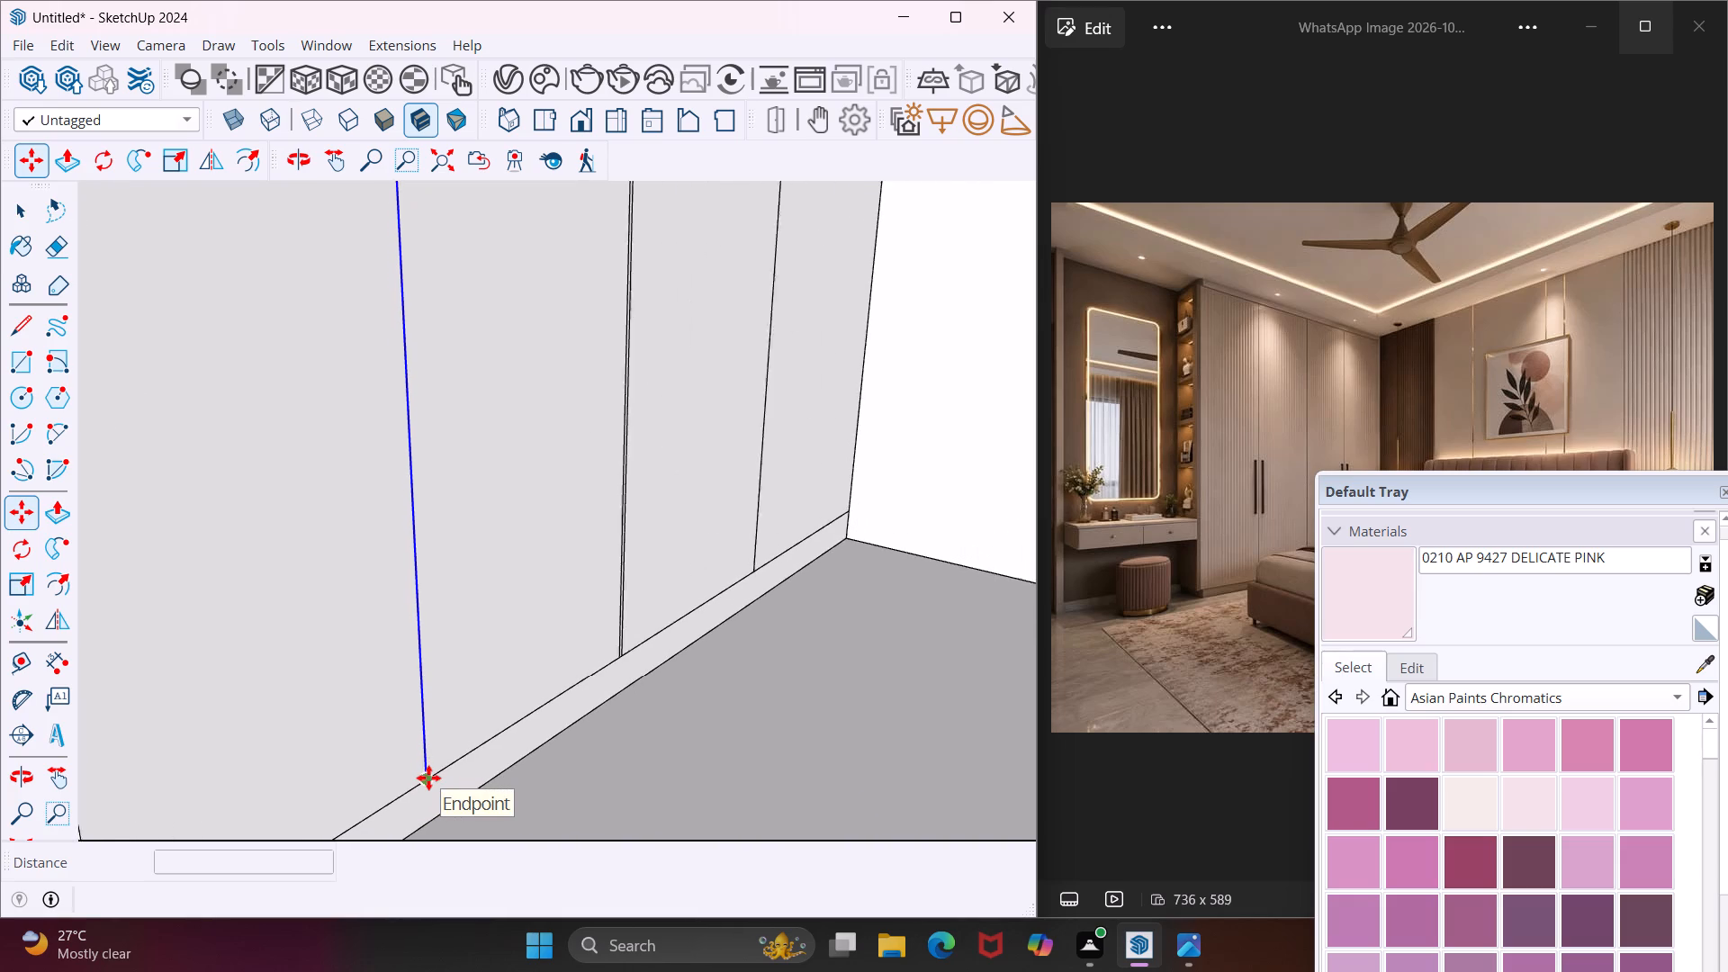
# Undo the groove line copy and the door division lines on the wardrobe's long front face.
pyautogui.hotkey('ctrl', 'z')
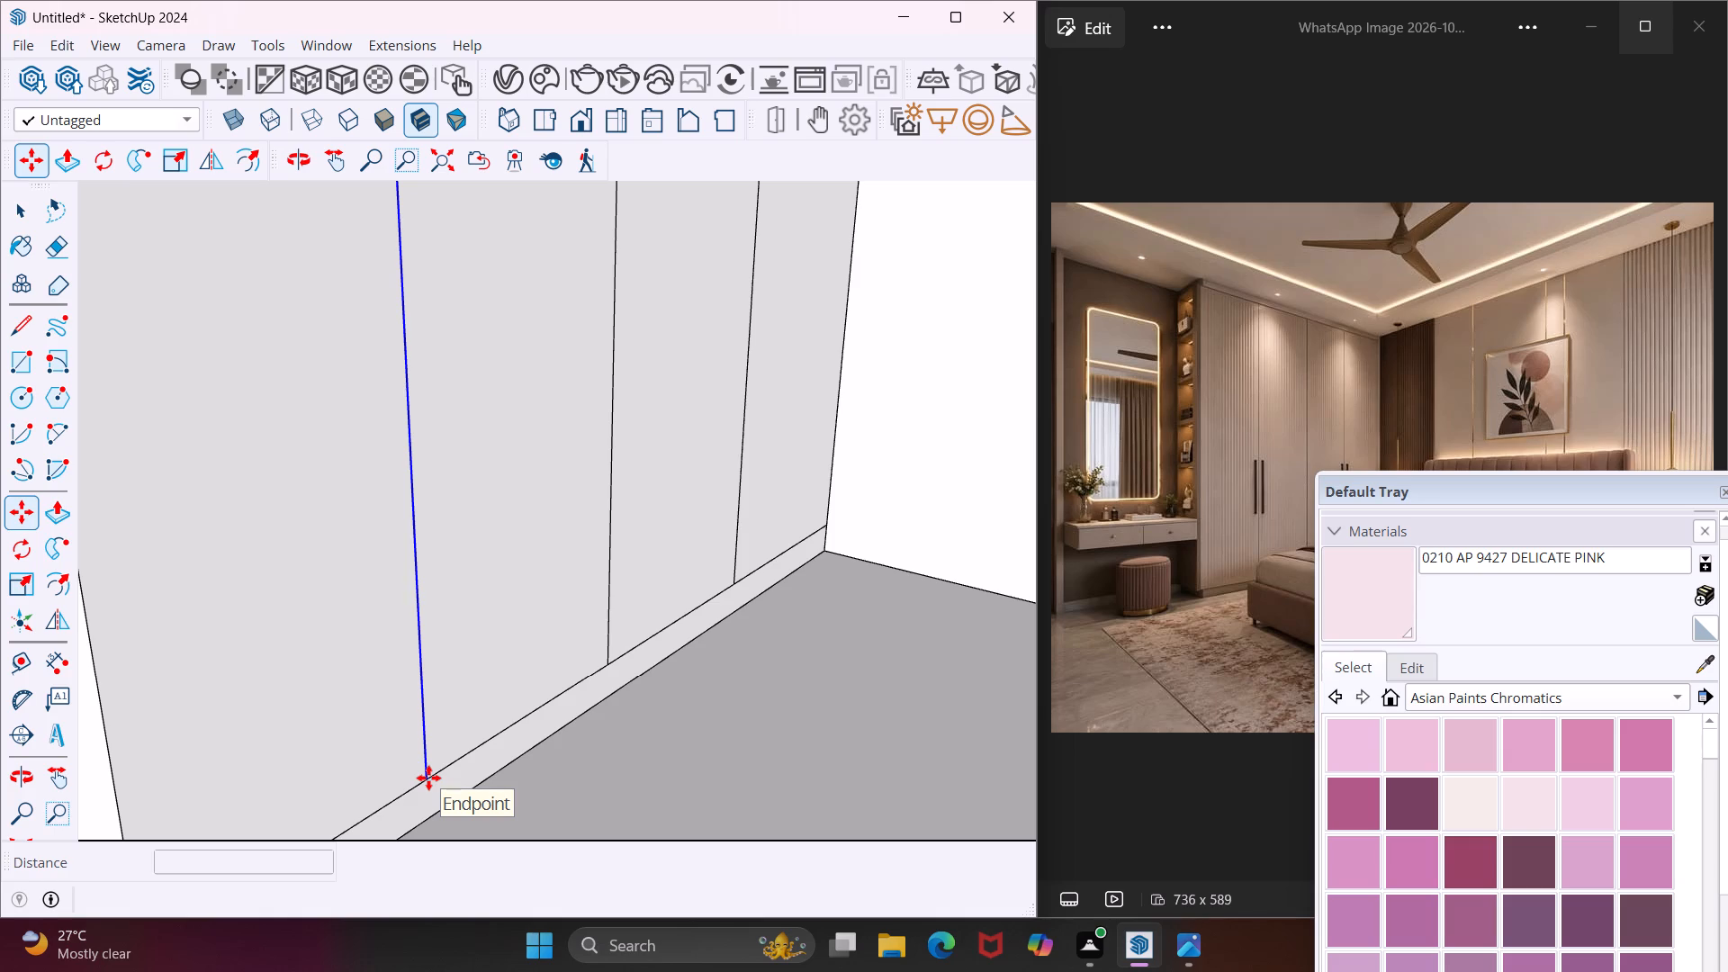
pyautogui.scroll(-5, 428, 778)
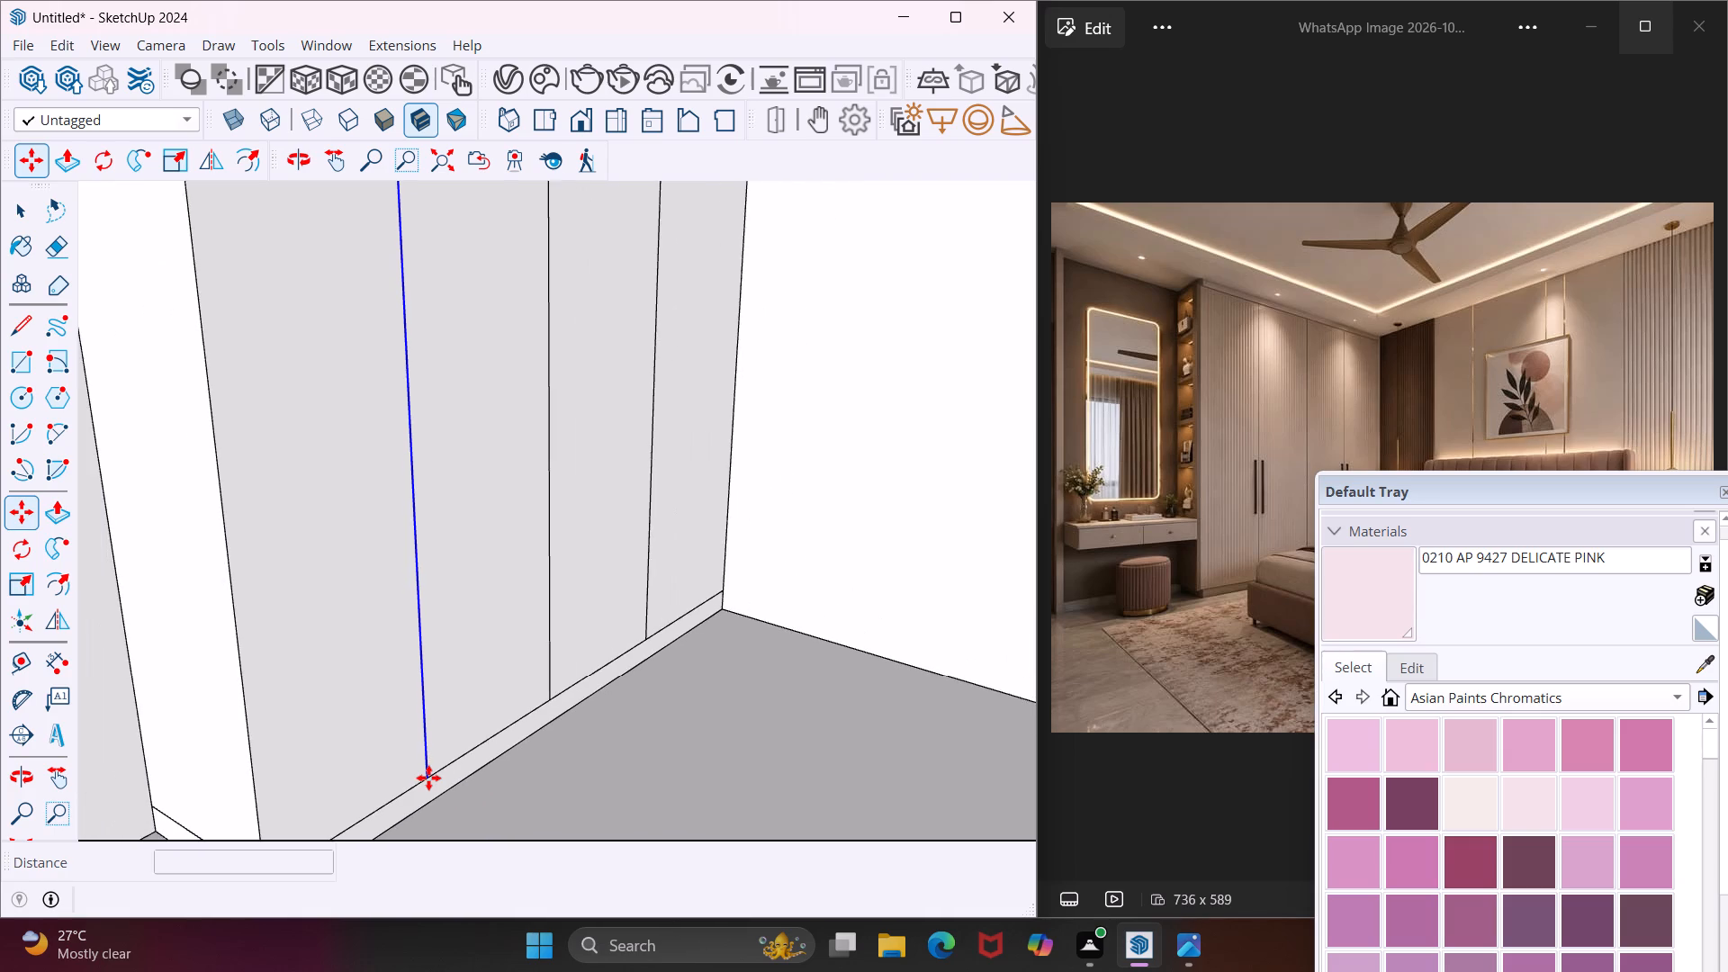
pyautogui.scroll(-8, 428, 778)
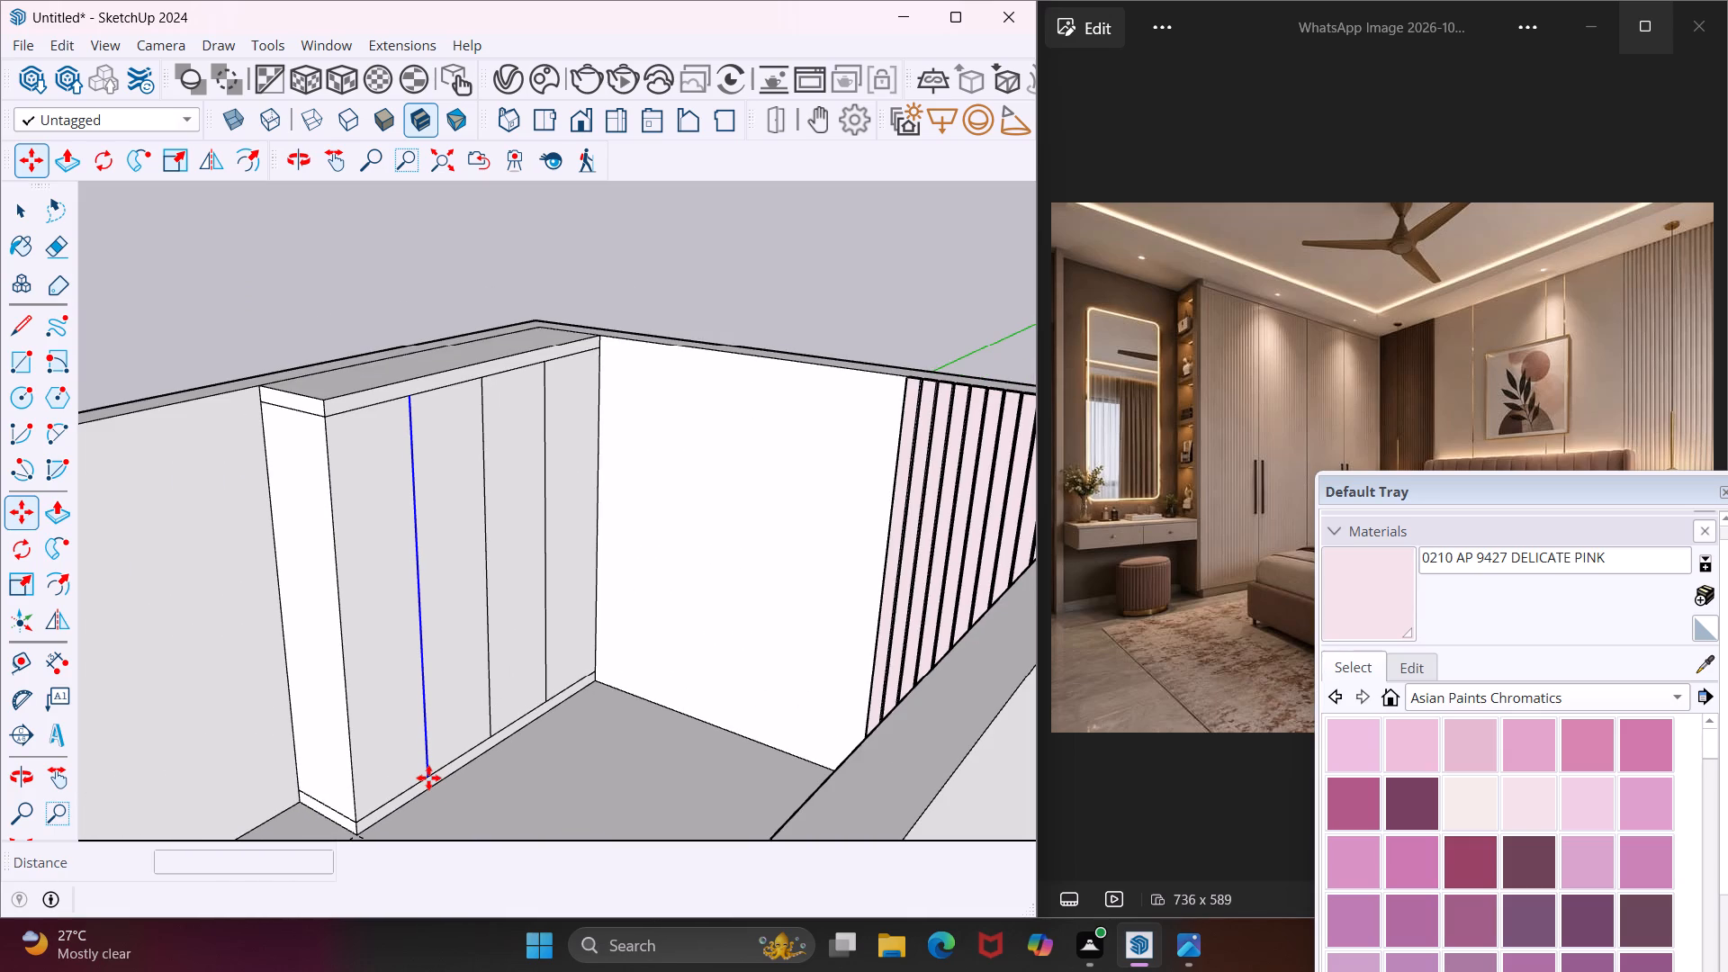
pyautogui.hotkey('ctrl', 'z')
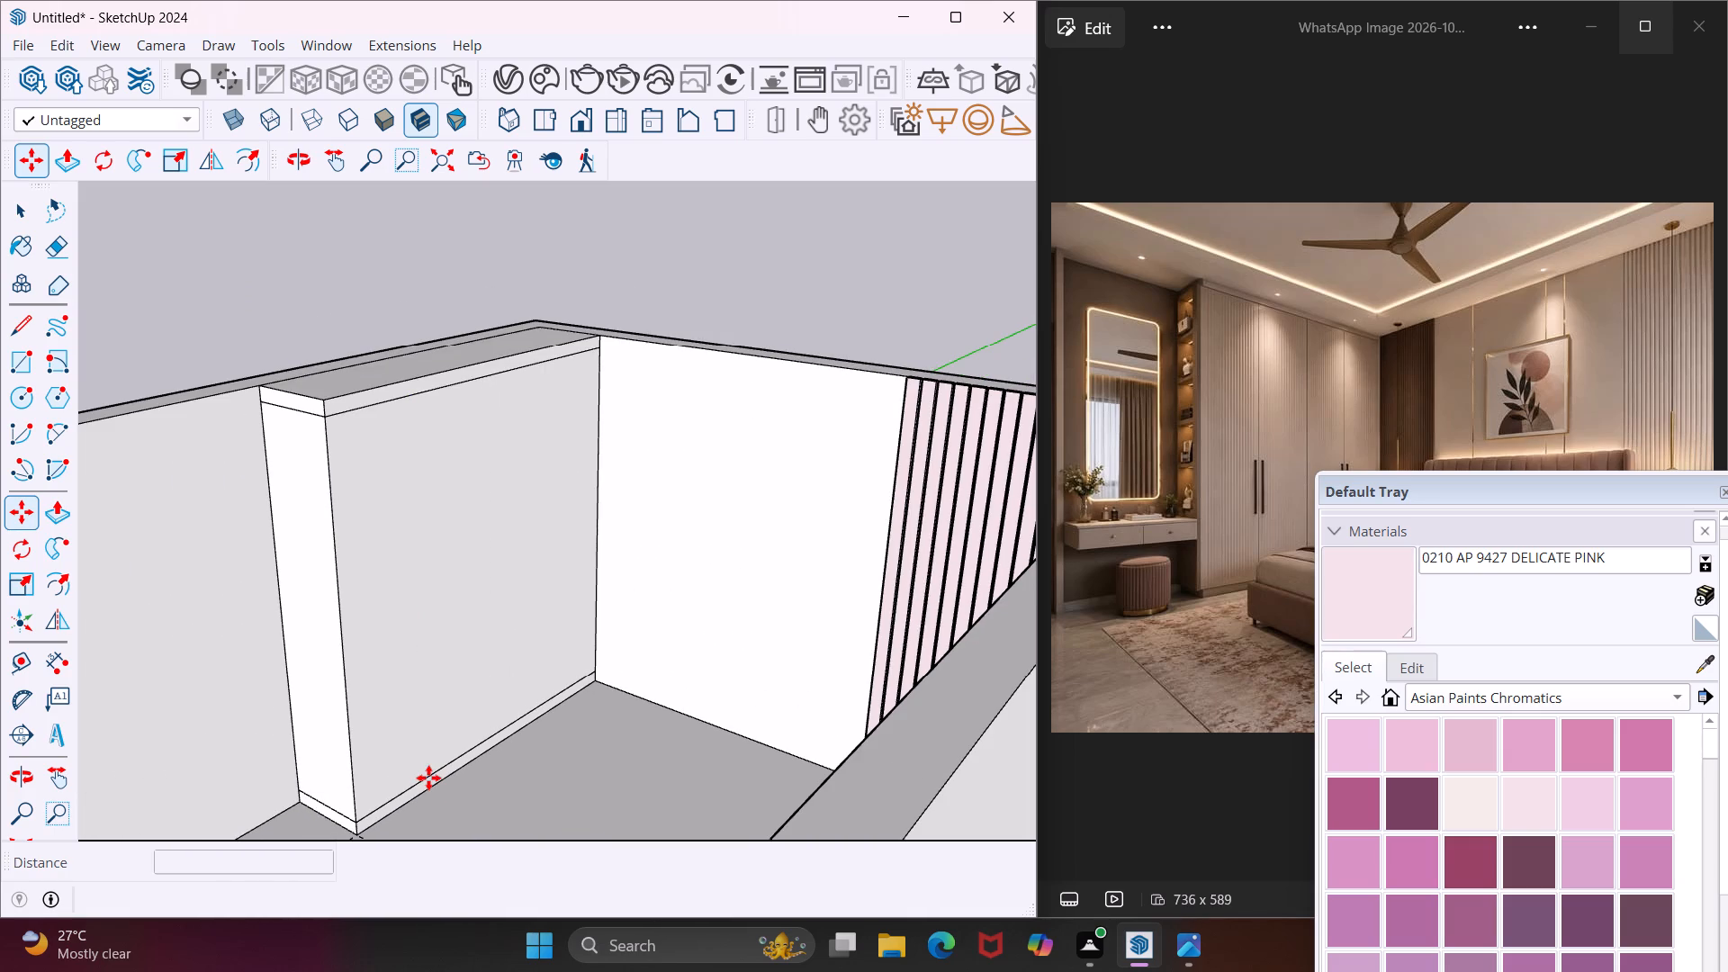
pyautogui.press('Escape')
pyautogui.press('space')
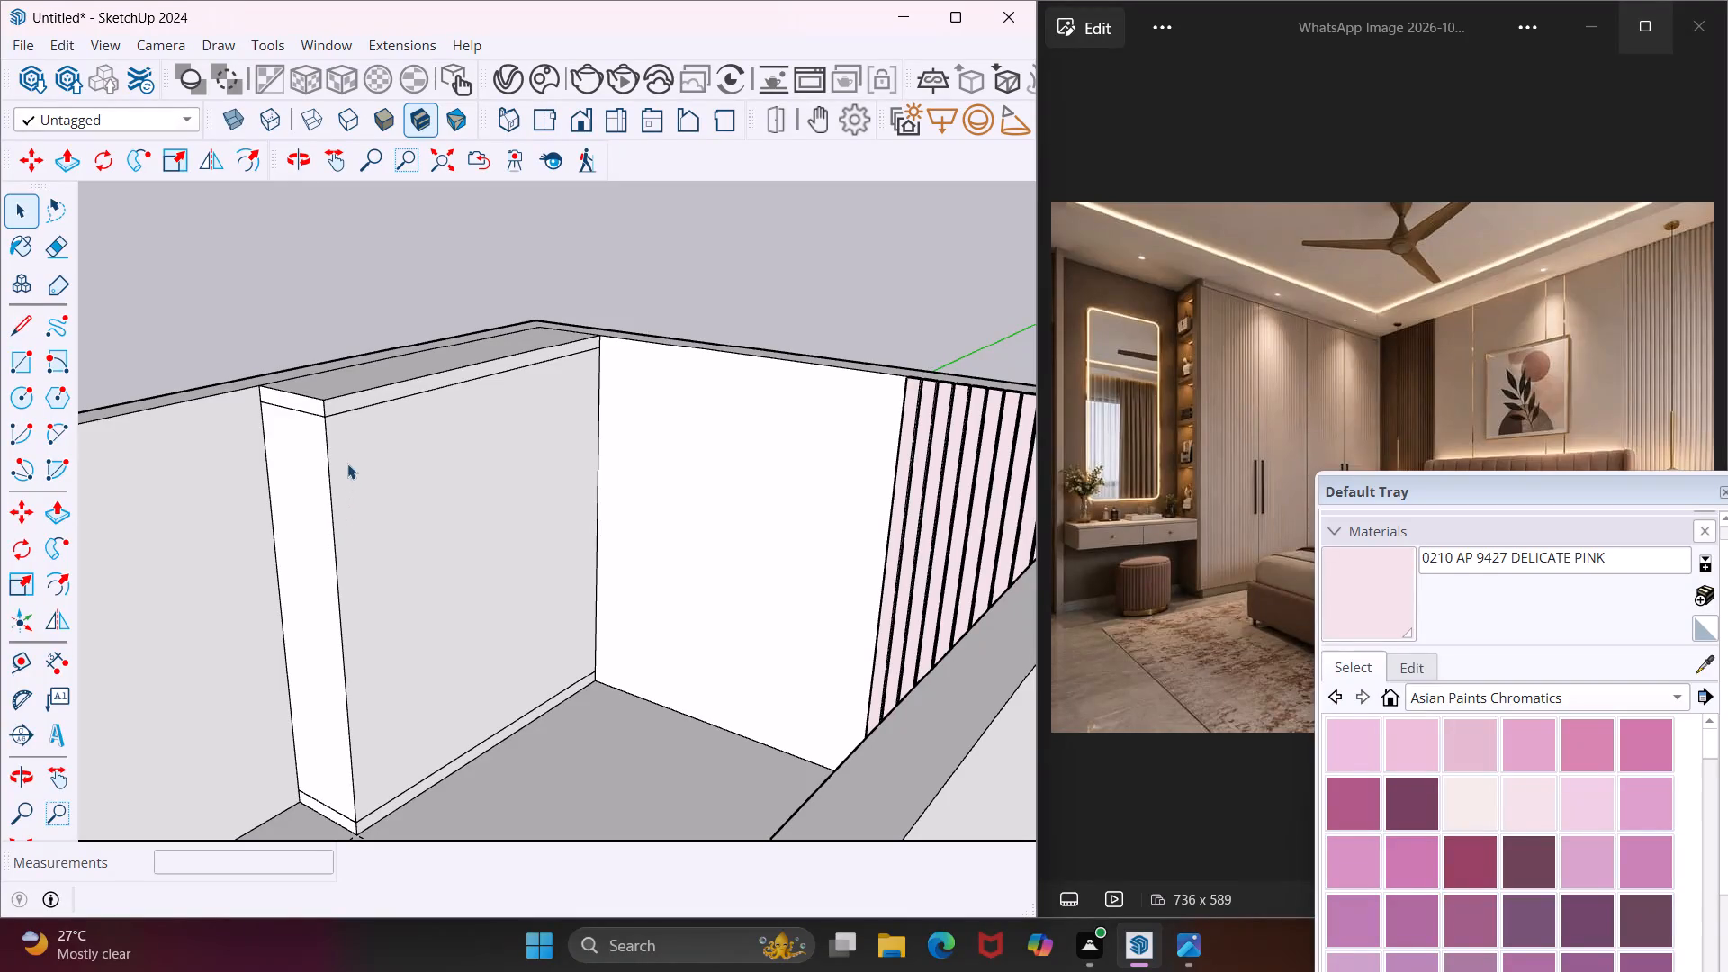
# Copy the top band's lower line on the wardrobe's long front face 0.4" upward to form a horizontal groove.
pyautogui.scroll(9, 333, 415)
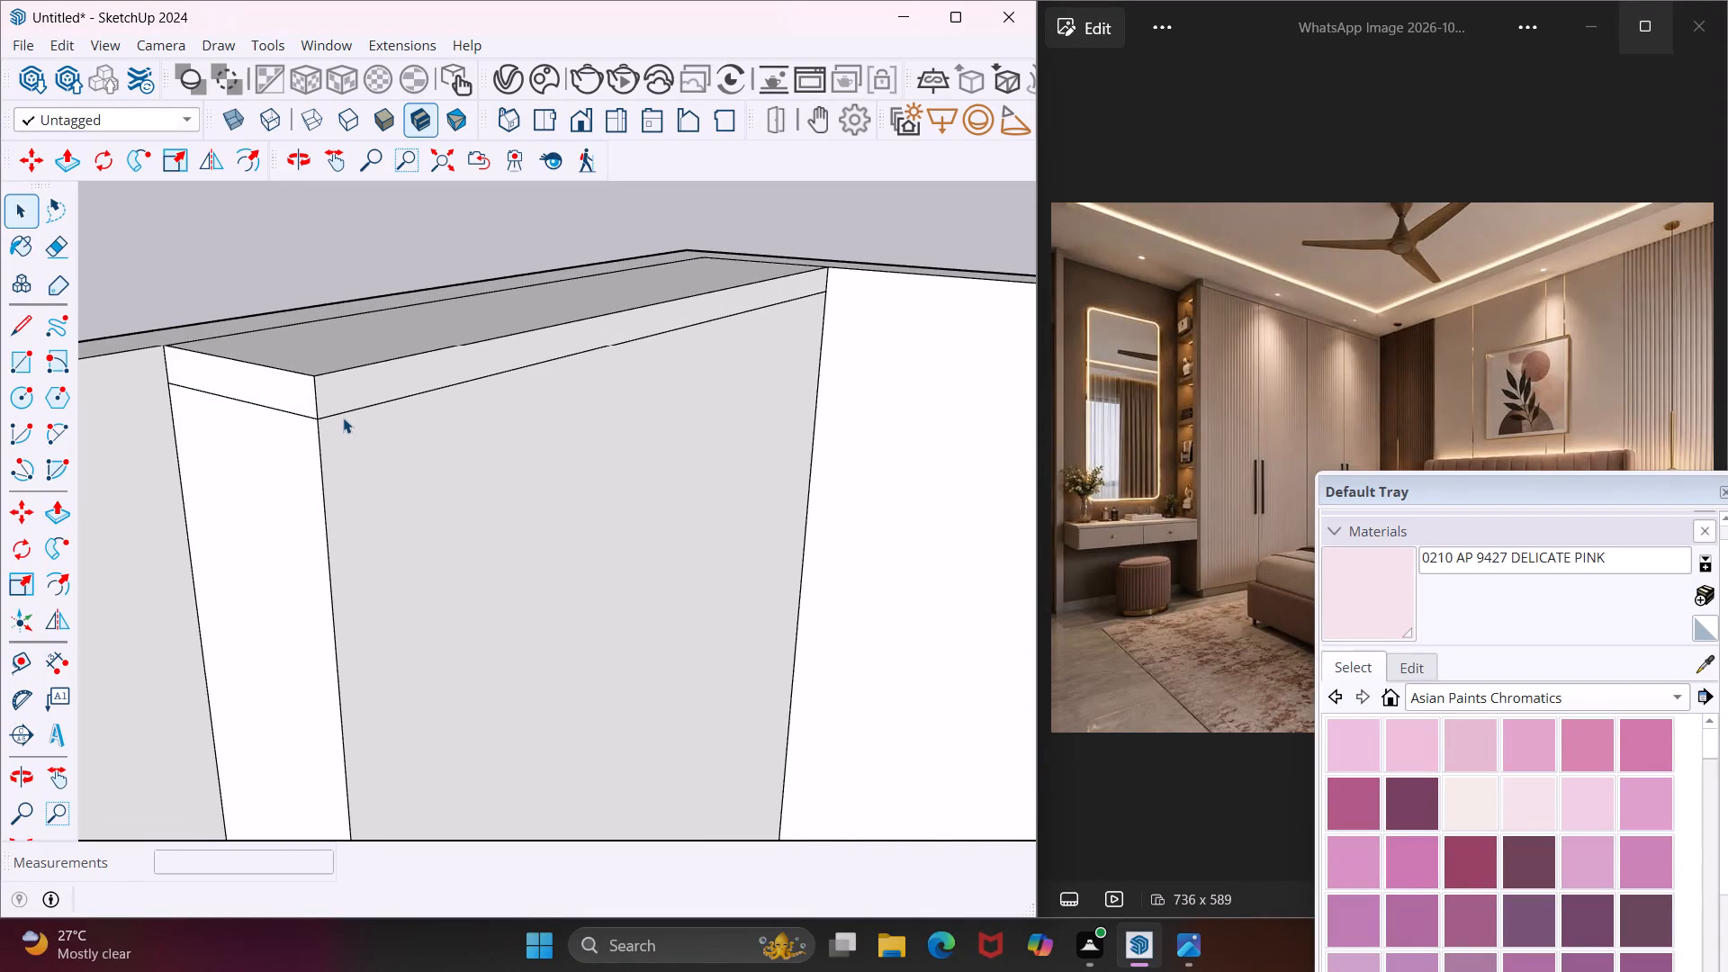
pyautogui.click(336, 414)
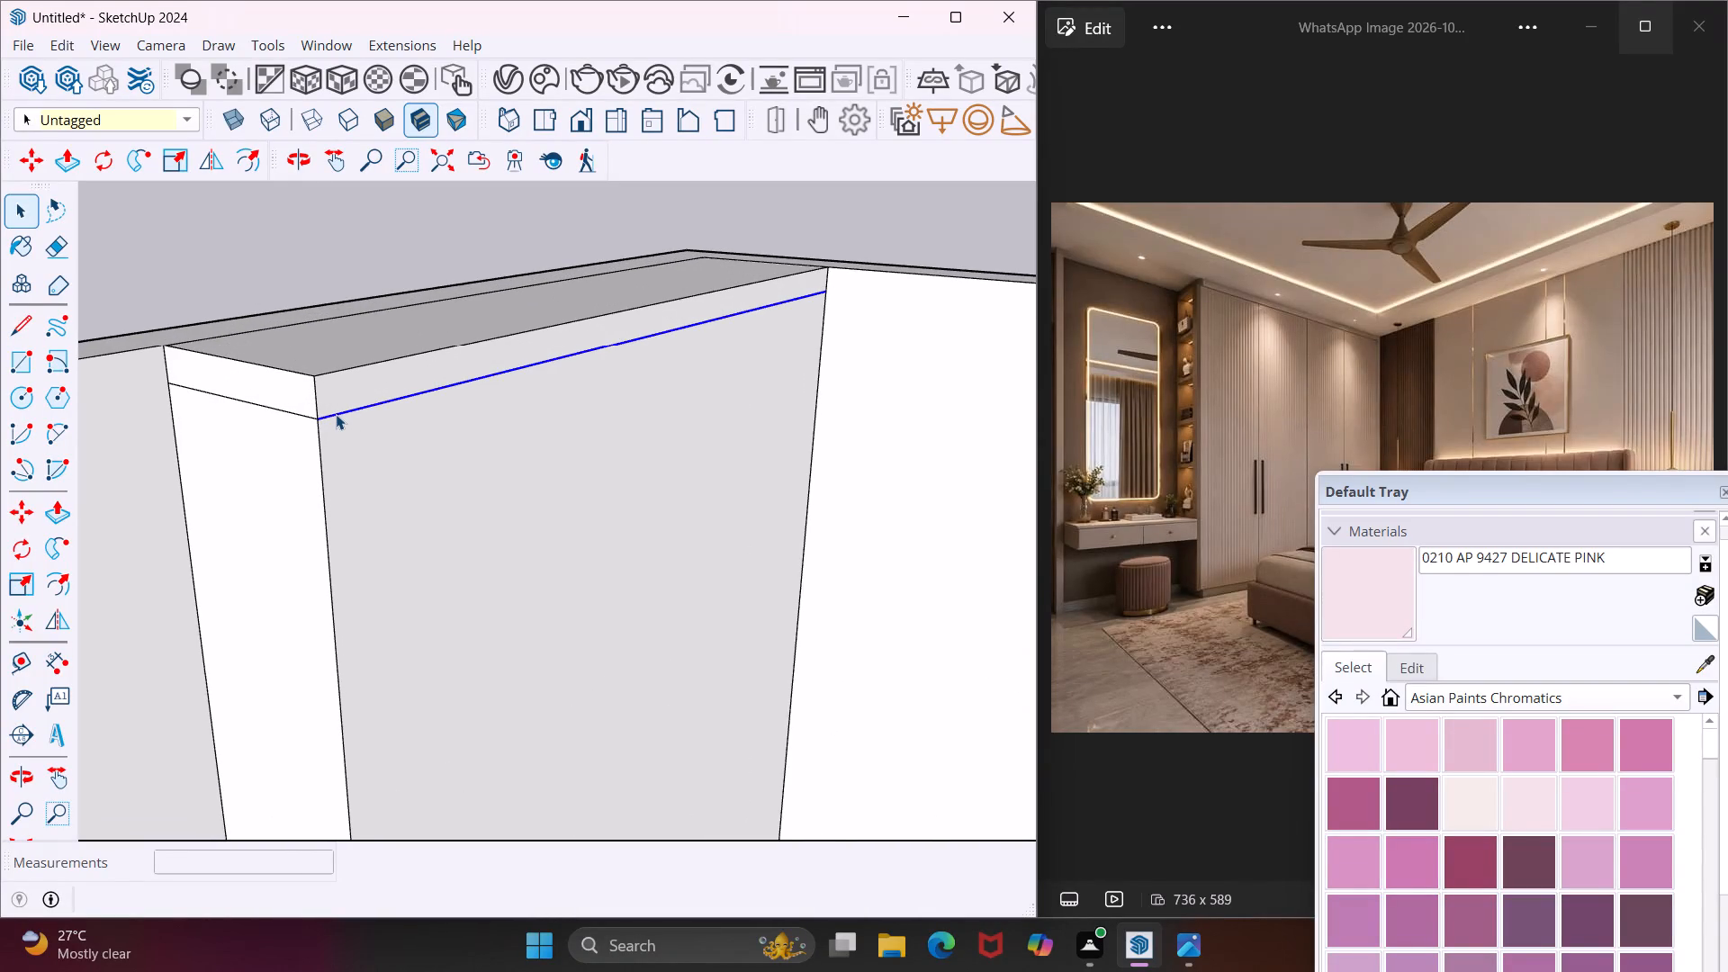
pyautogui.press('m')
pyautogui.click(320, 418)
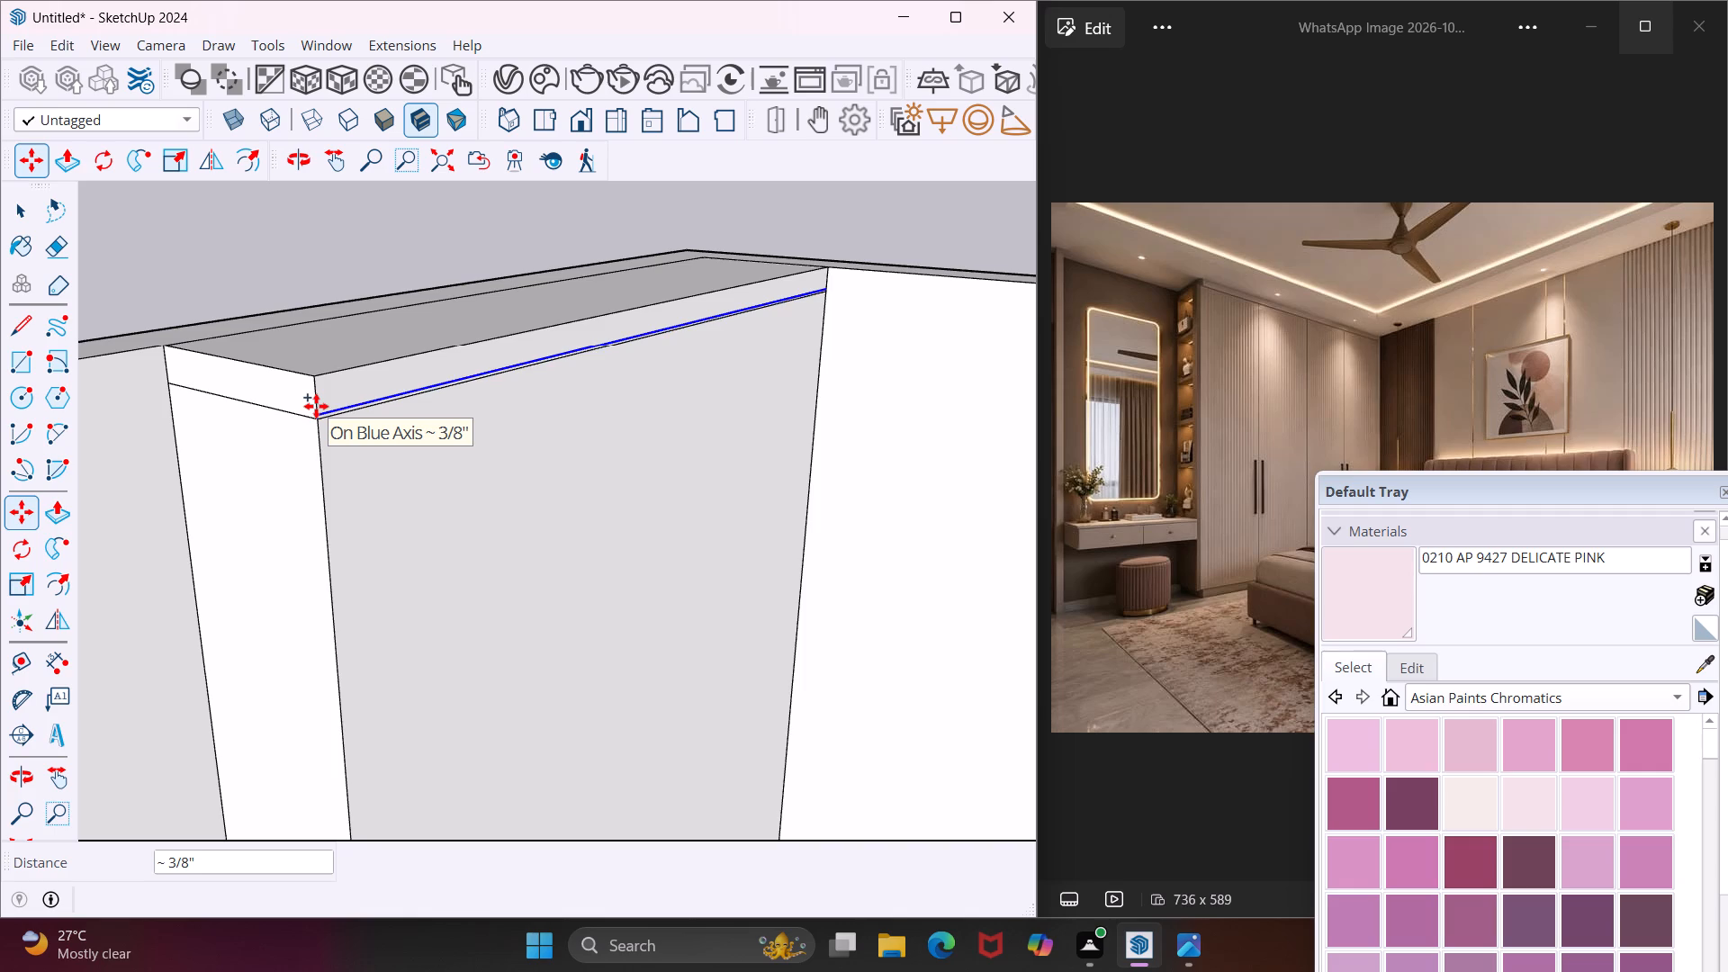
pyautogui.scroll(2, 316, 406)
pyautogui.write('.4"')
pyautogui.press('Return')
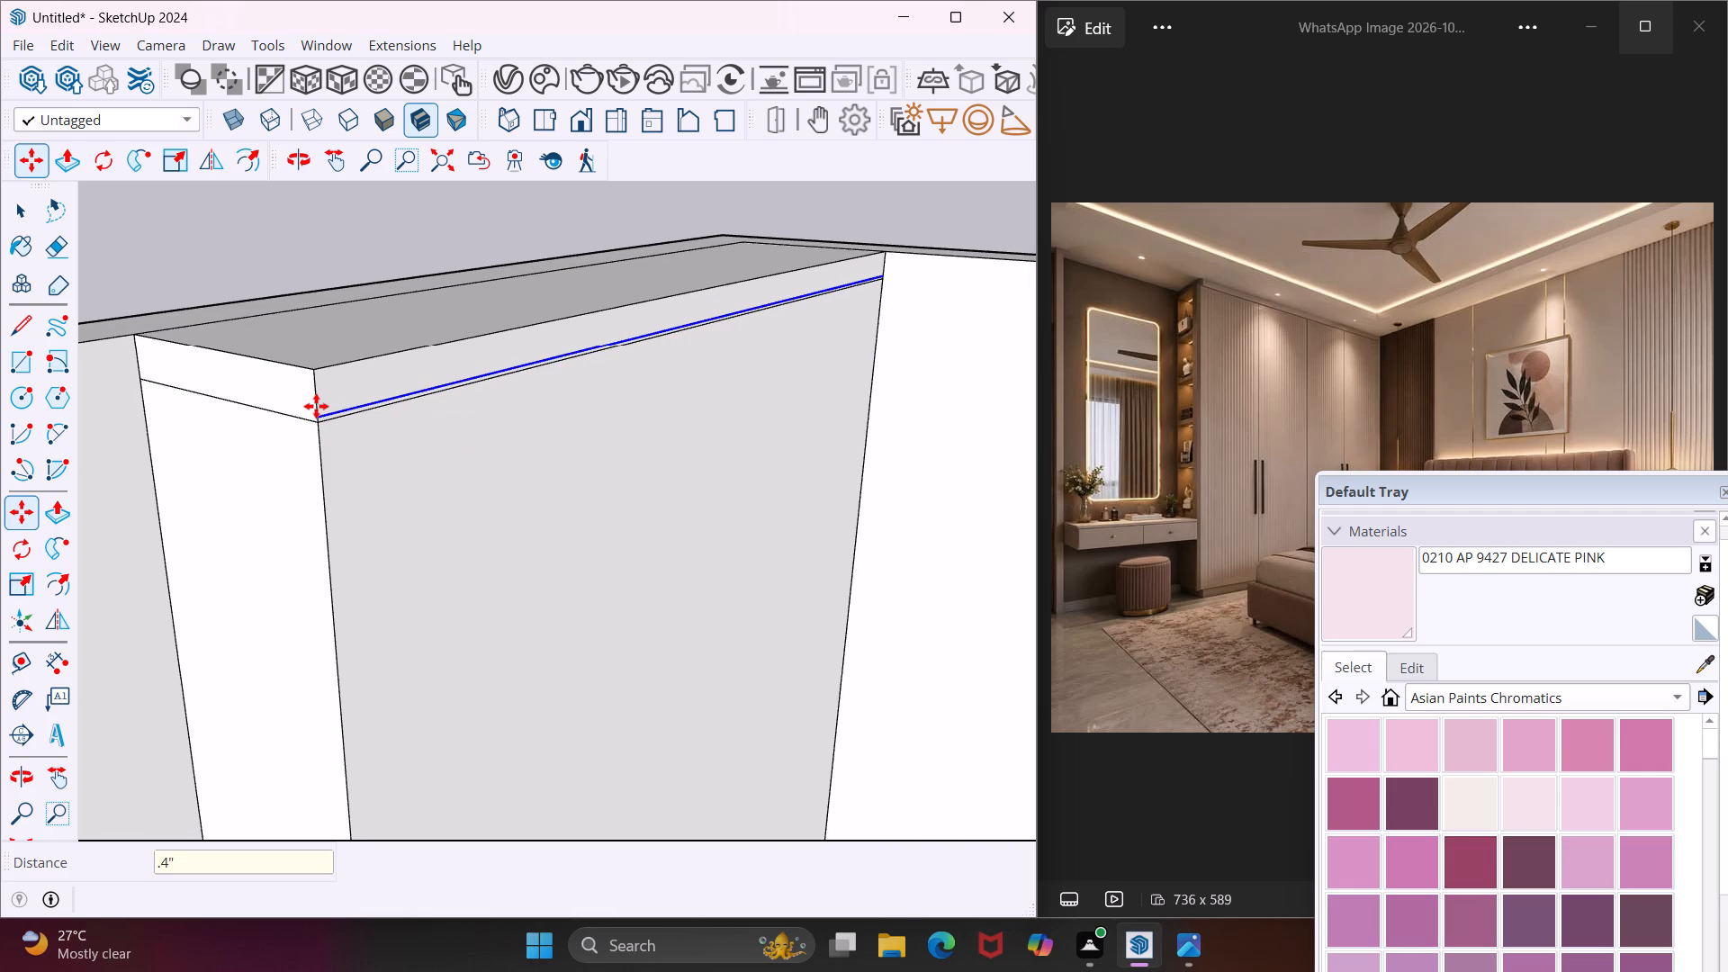
pyautogui.press('Escape')
pyautogui.press('space')
# Copy the band line on the wardrobe's narrow end face upward to meet the upper groove line of the front face.
pyautogui.scroll(7, 301, 411)
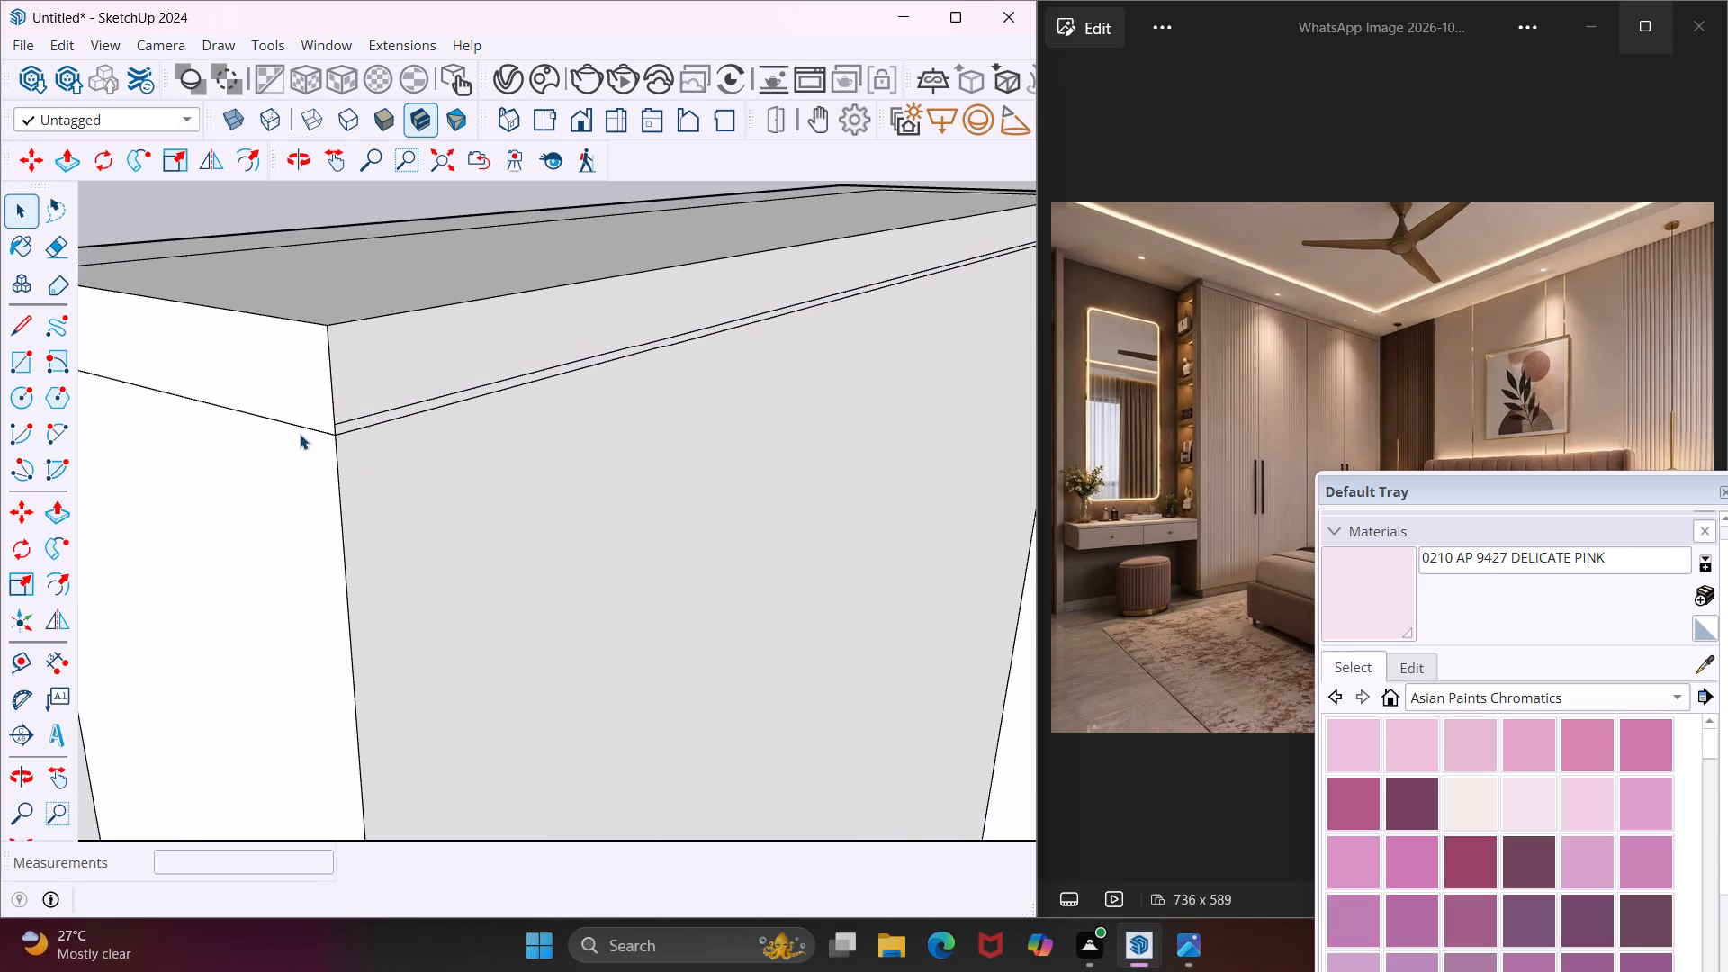
pyautogui.click(317, 433)
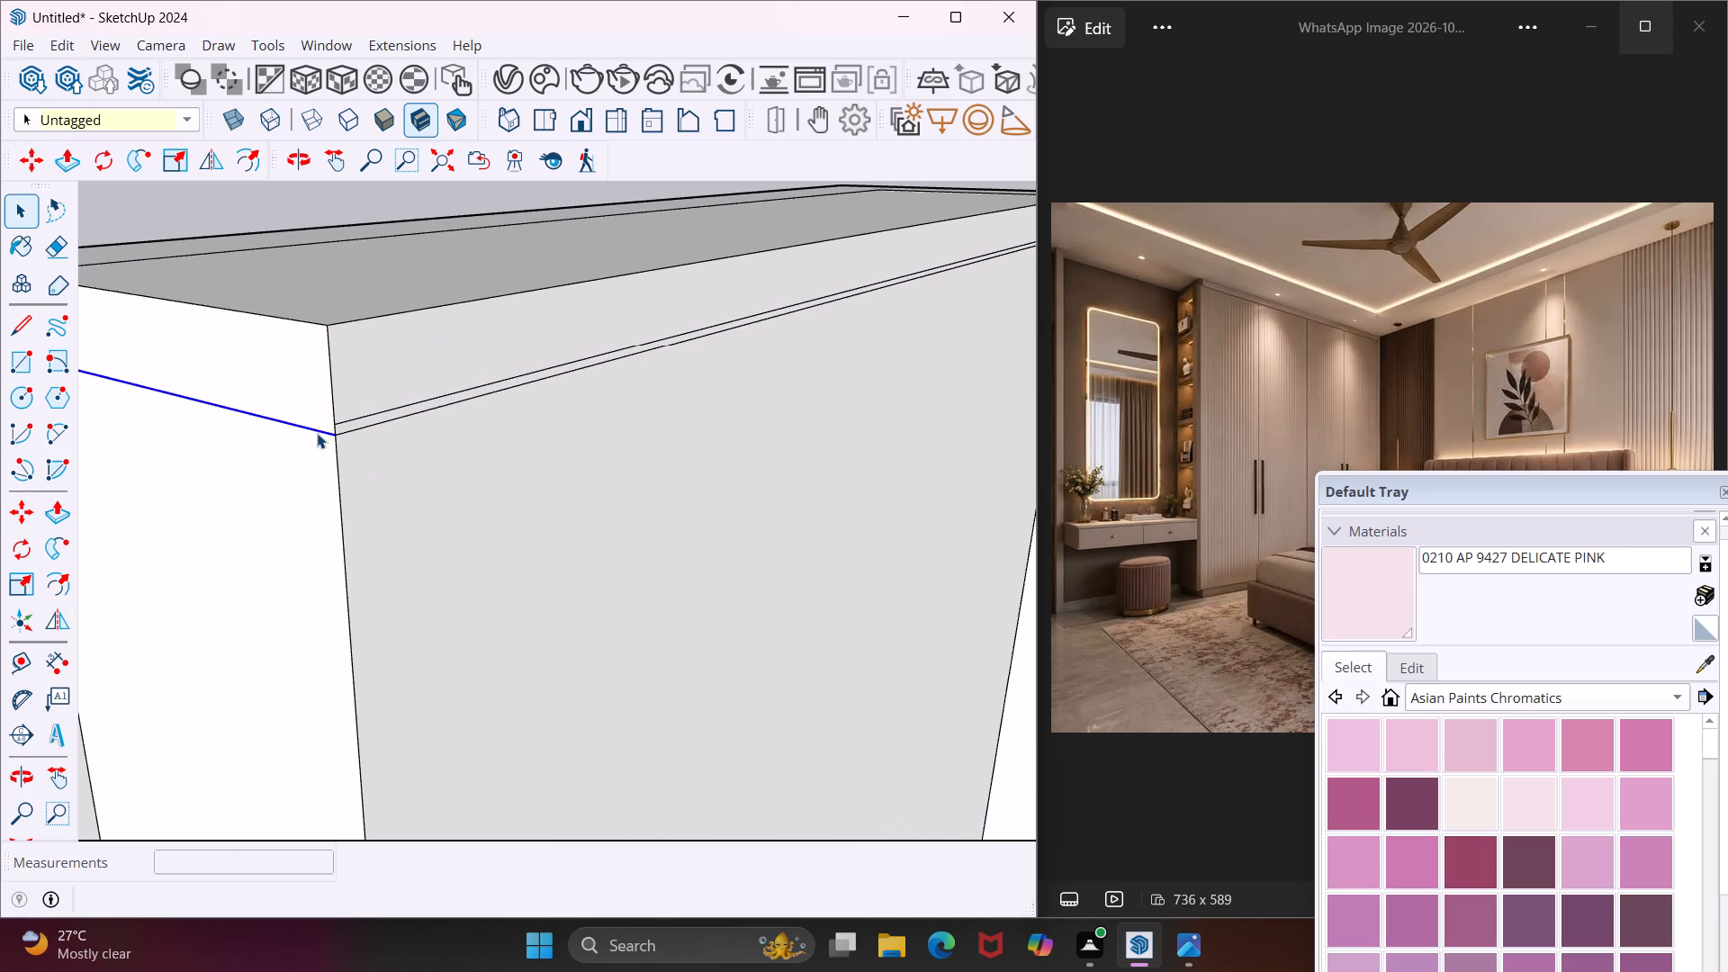
pyautogui.press('m')
pyautogui.click(333, 432)
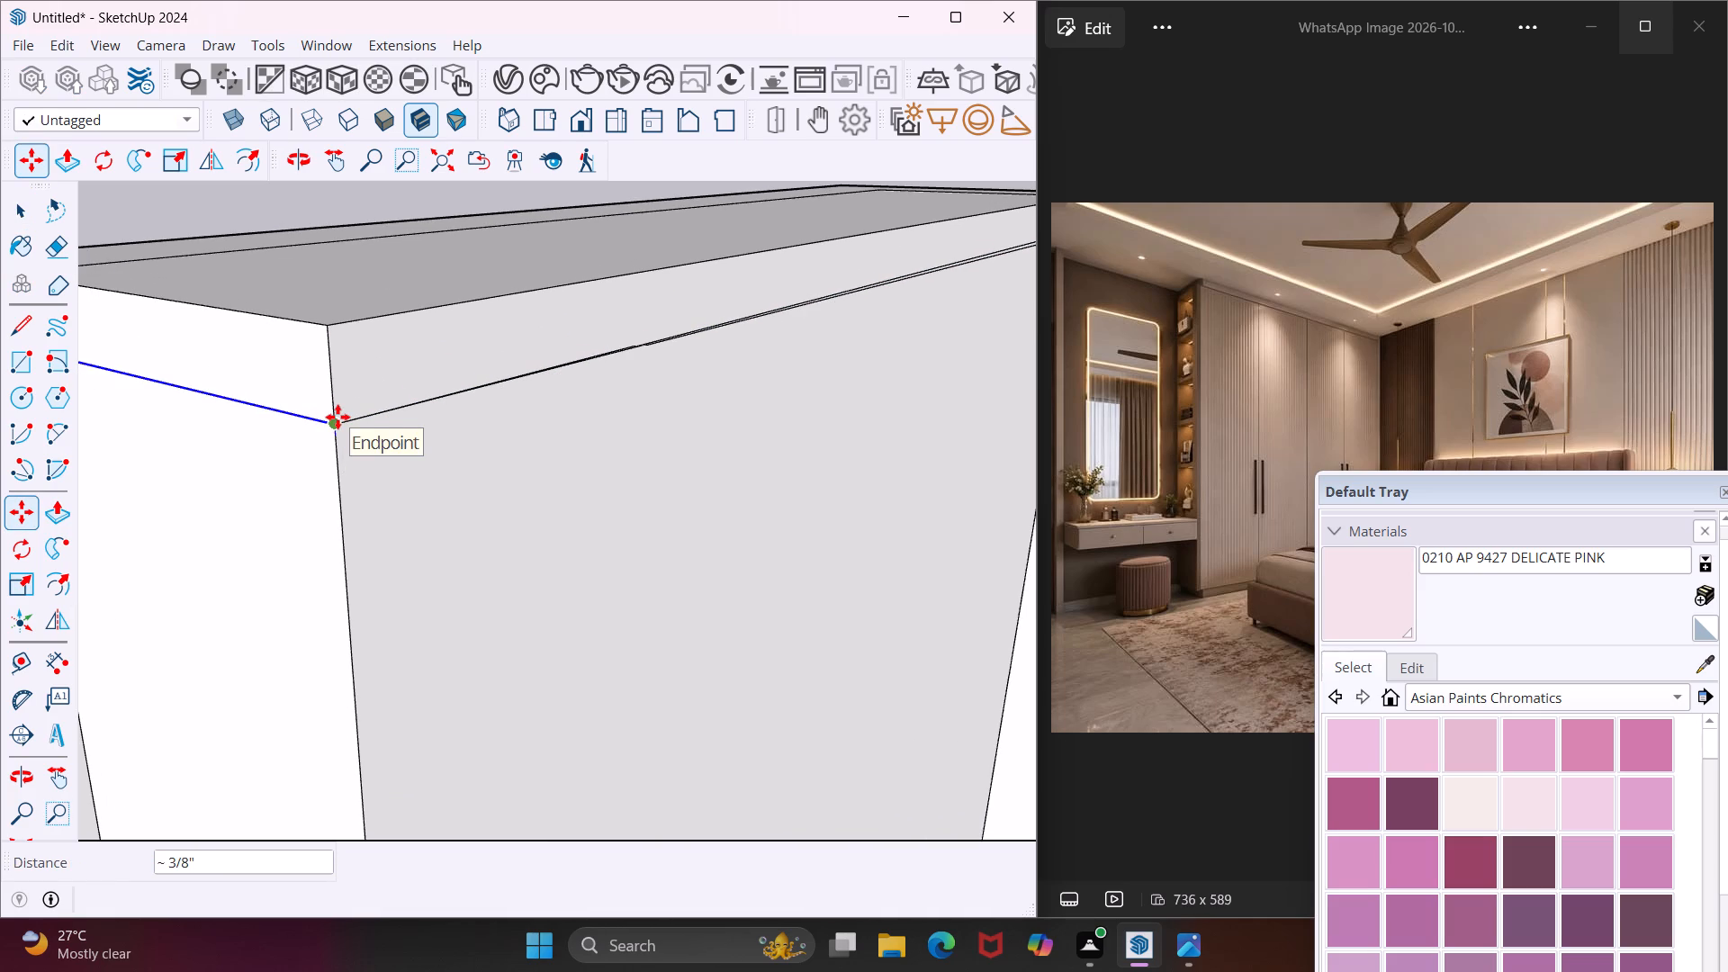
pyautogui.scroll(3, 337, 416)
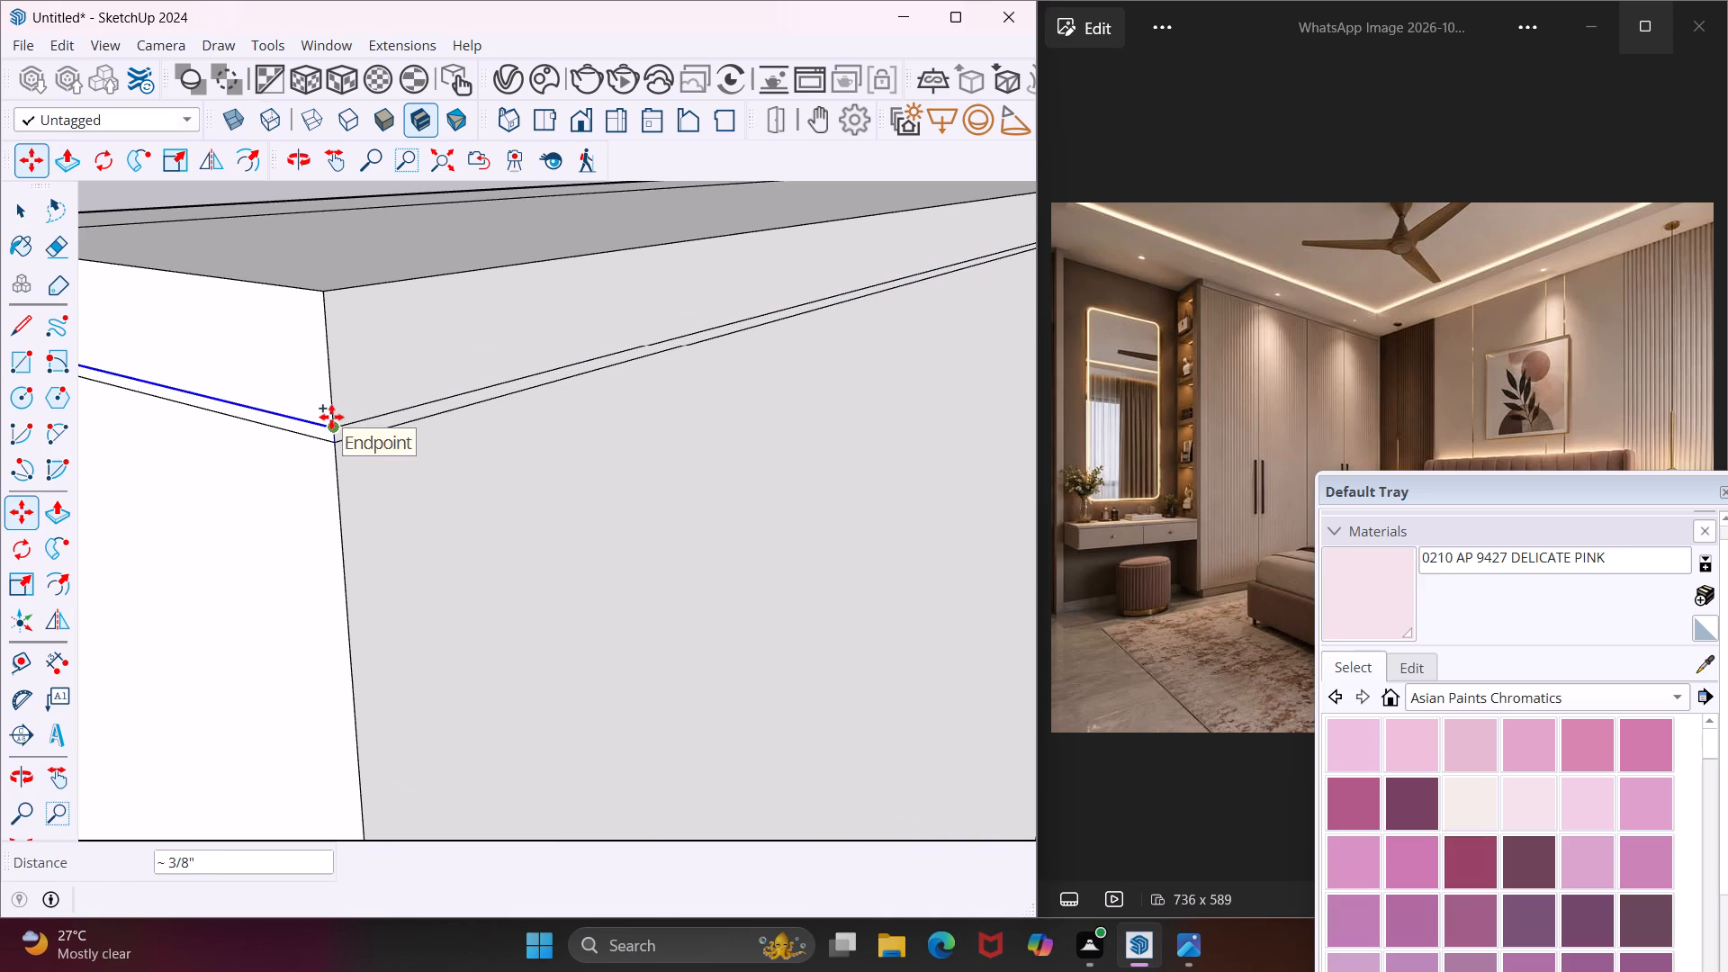
pyautogui.click(331, 424)
pyautogui.press('Escape')
pyautogui.press('space')
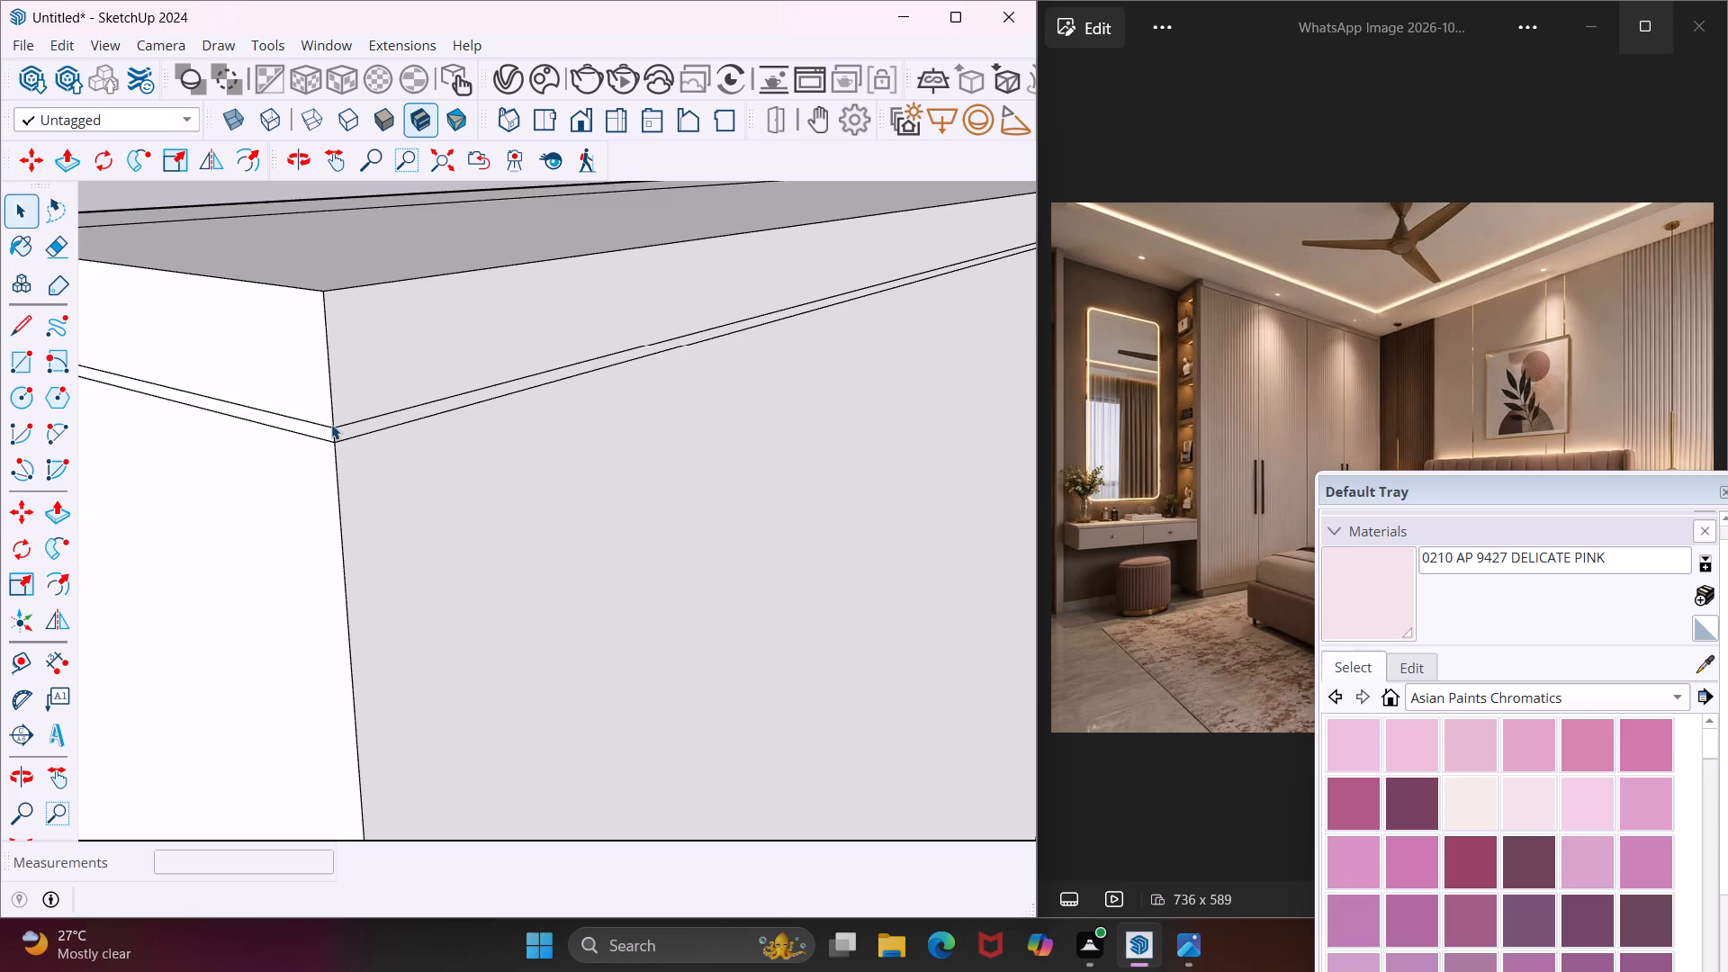
# Copy the wardrobe's front vertical corner edge below the groove 9' to the far end and divide the span into 4 equal door panels.
pyautogui.scroll(-16, 334, 392)
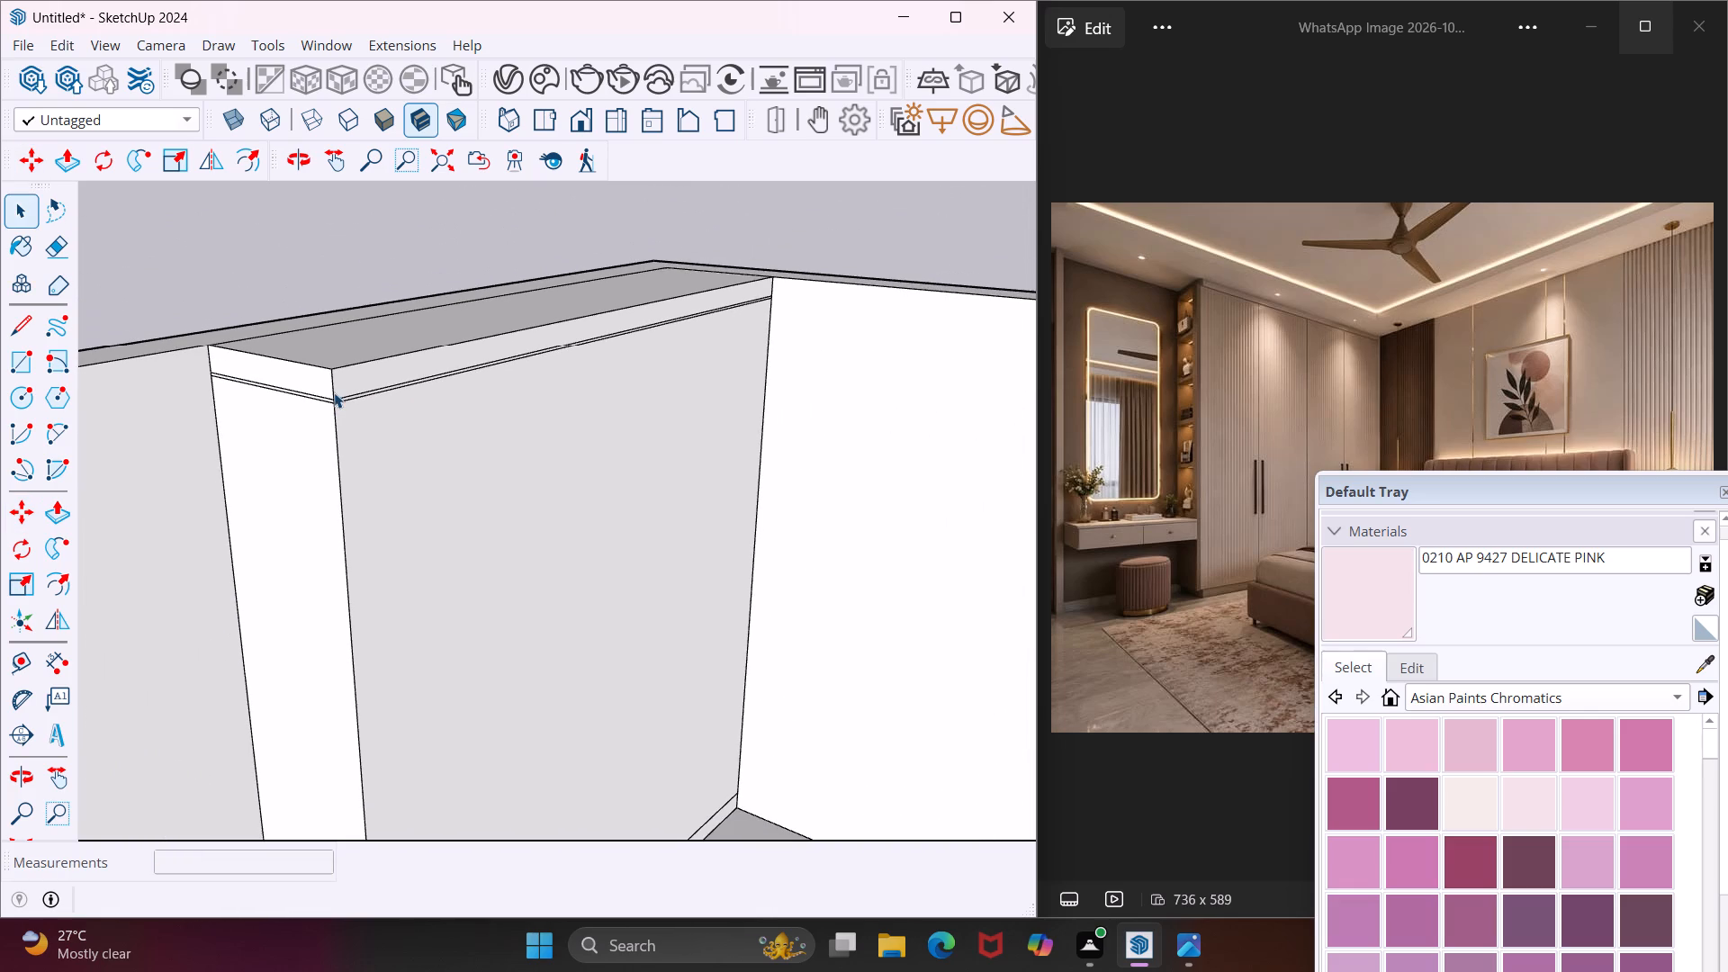
pyautogui.scroll(-4, 334, 392)
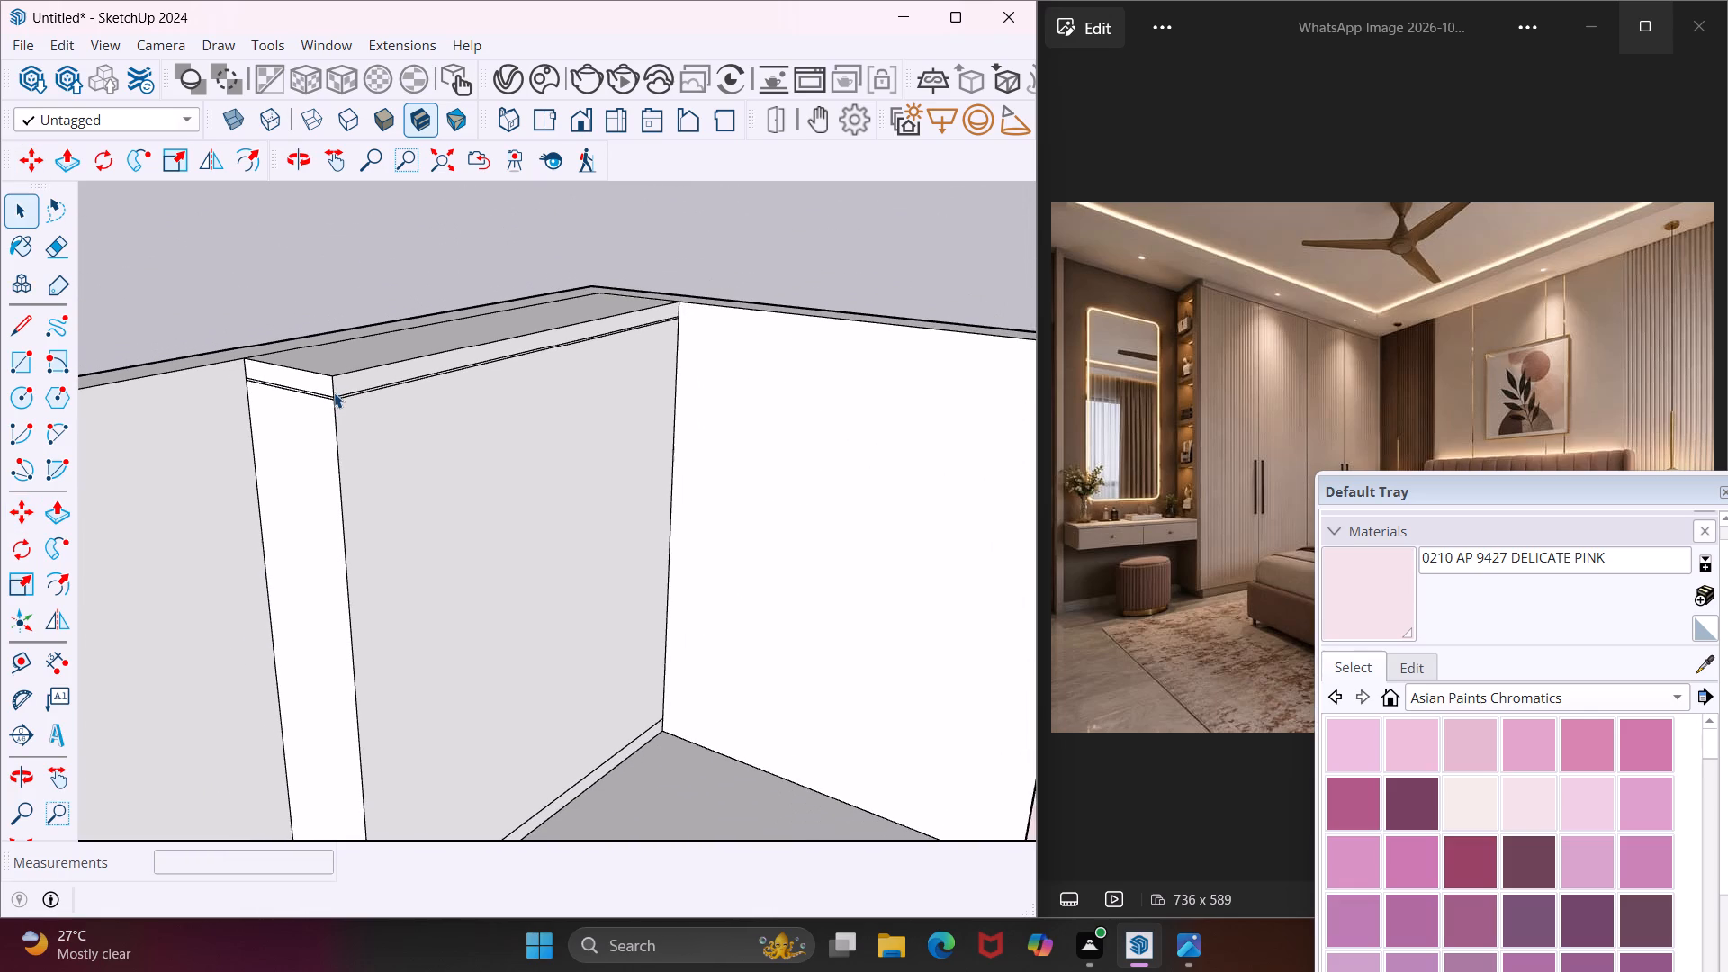
pyautogui.scroll(-1, 334, 392)
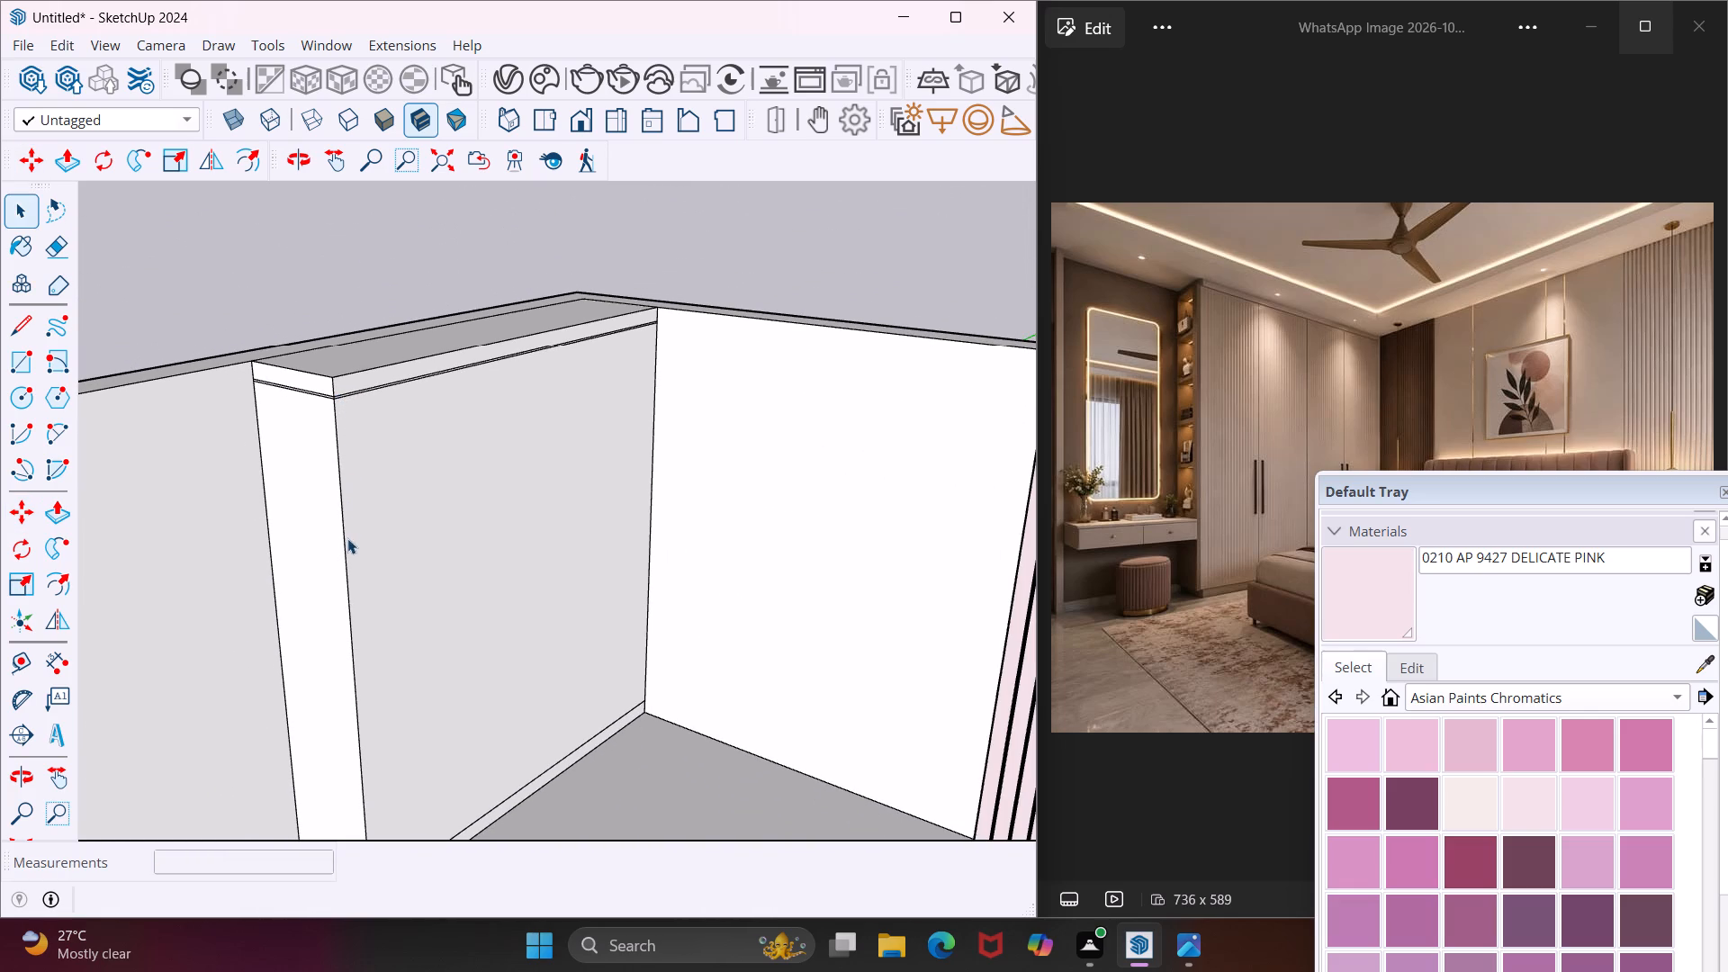
pyautogui.scroll(-1, 353, 591)
pyautogui.moveTo(354, 596); pyautogui.dragTo(354, 589, button='middle')
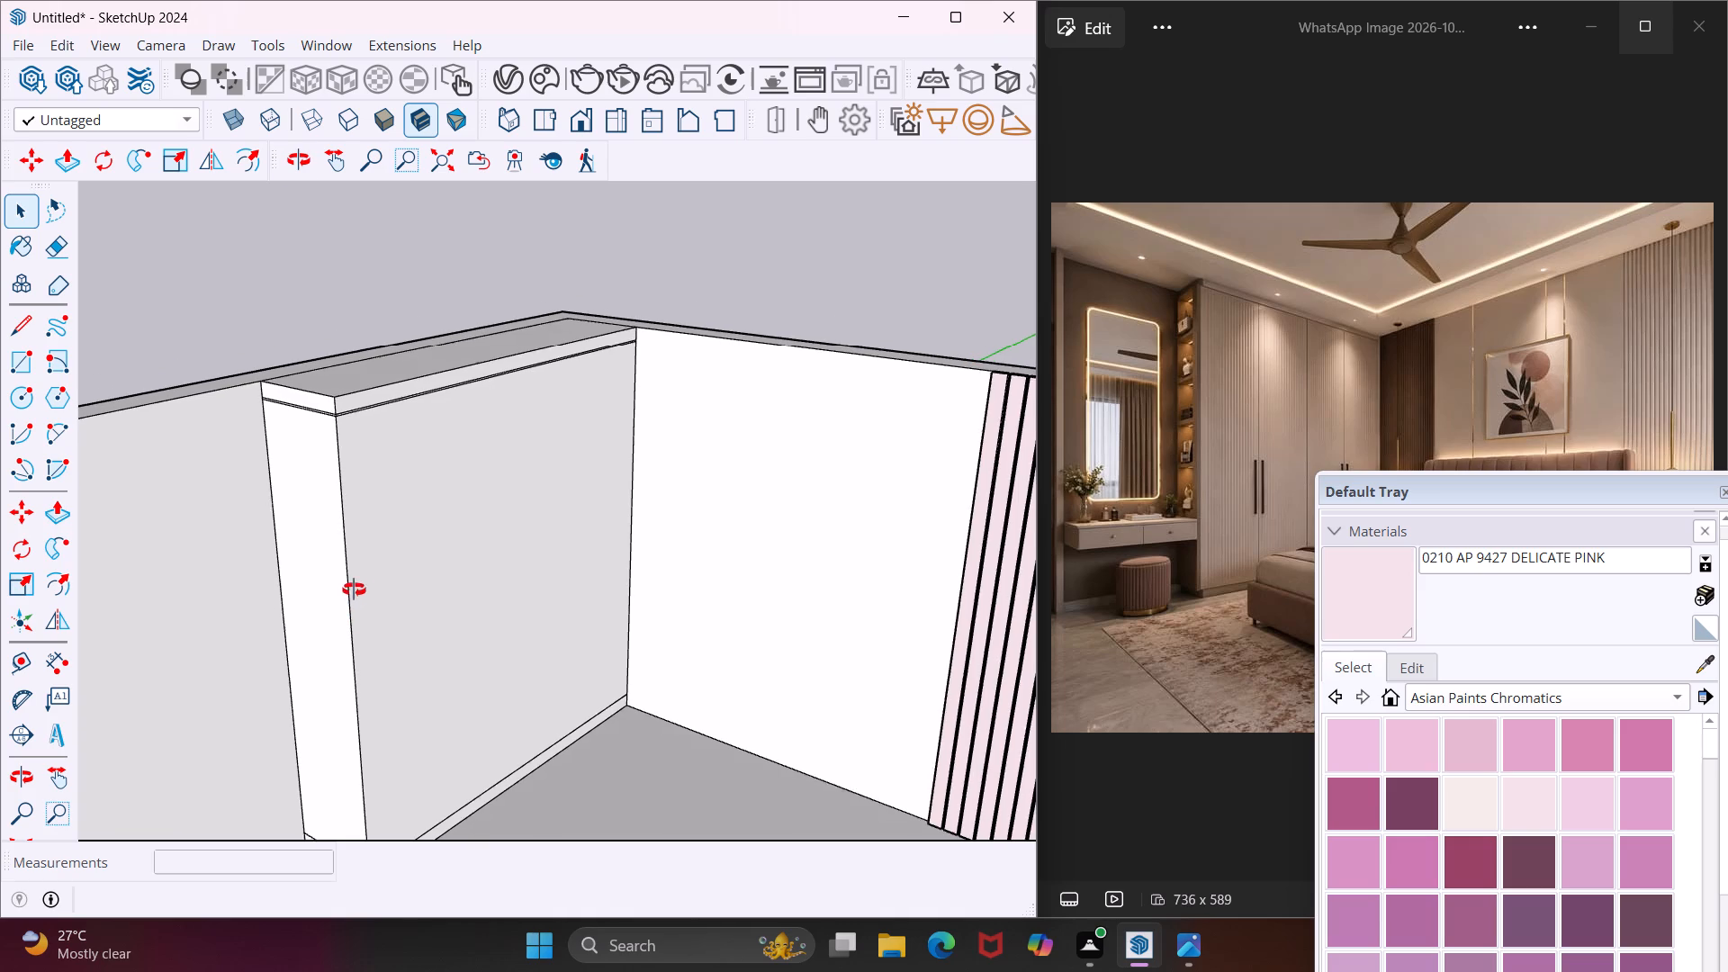
pyautogui.moveTo(354, 589); pyautogui.dragTo(360, 539, button='middle')
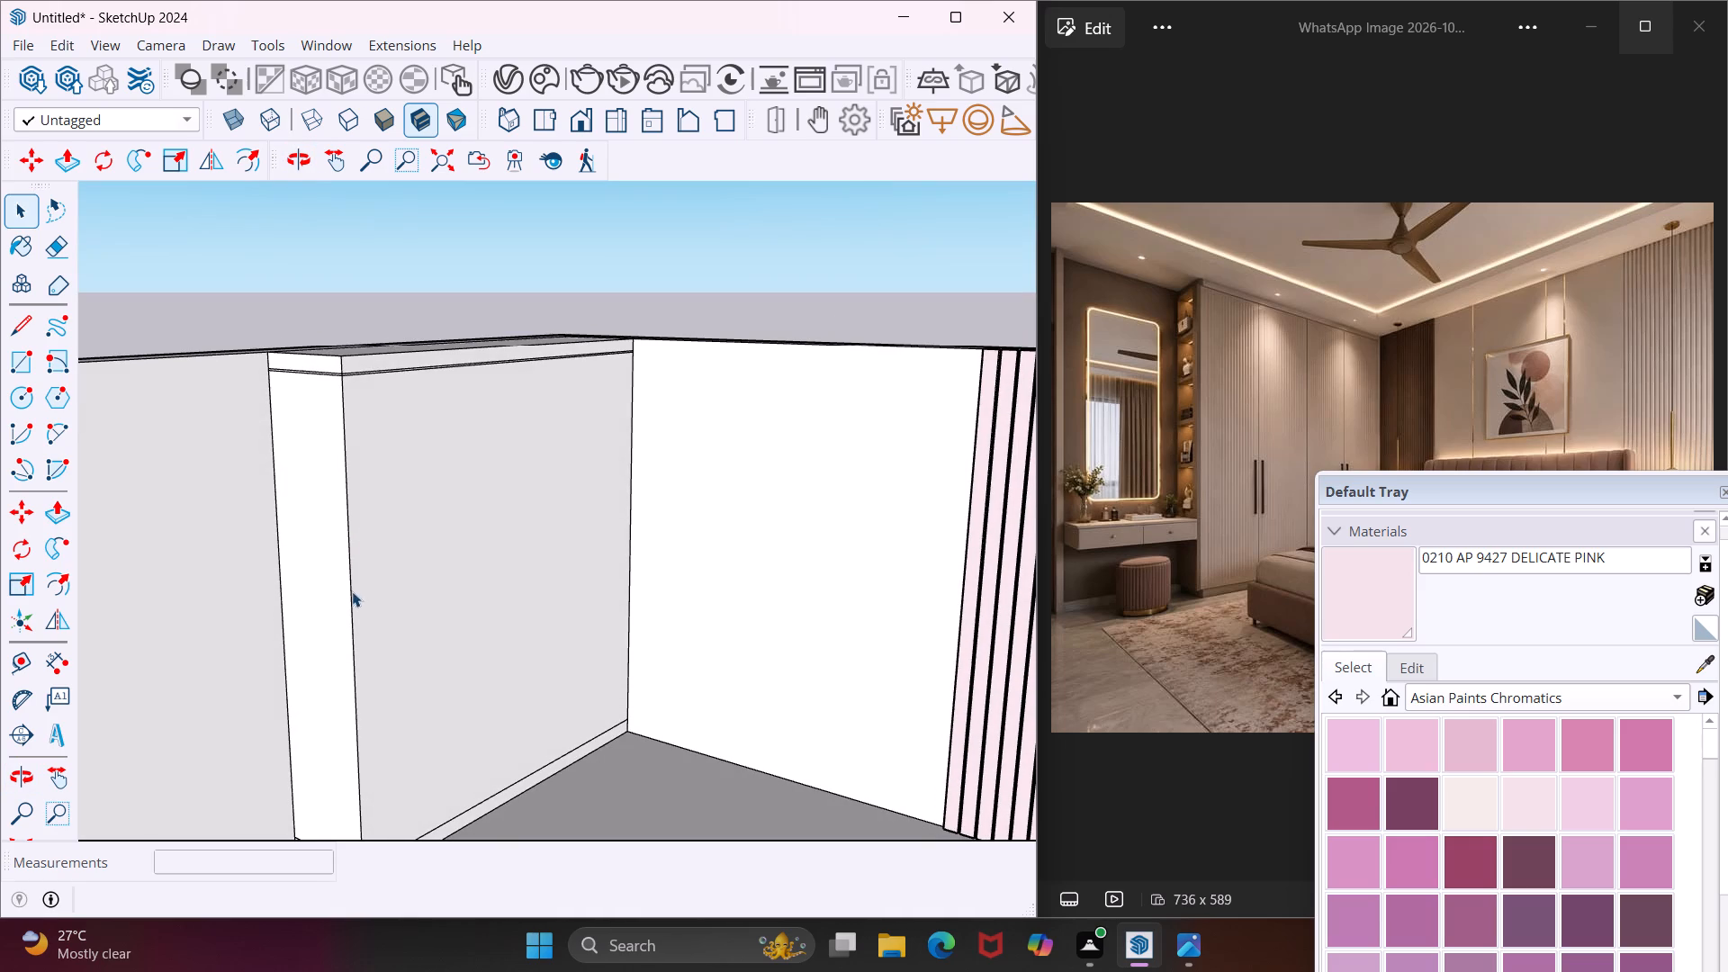
pyautogui.click(349, 596)
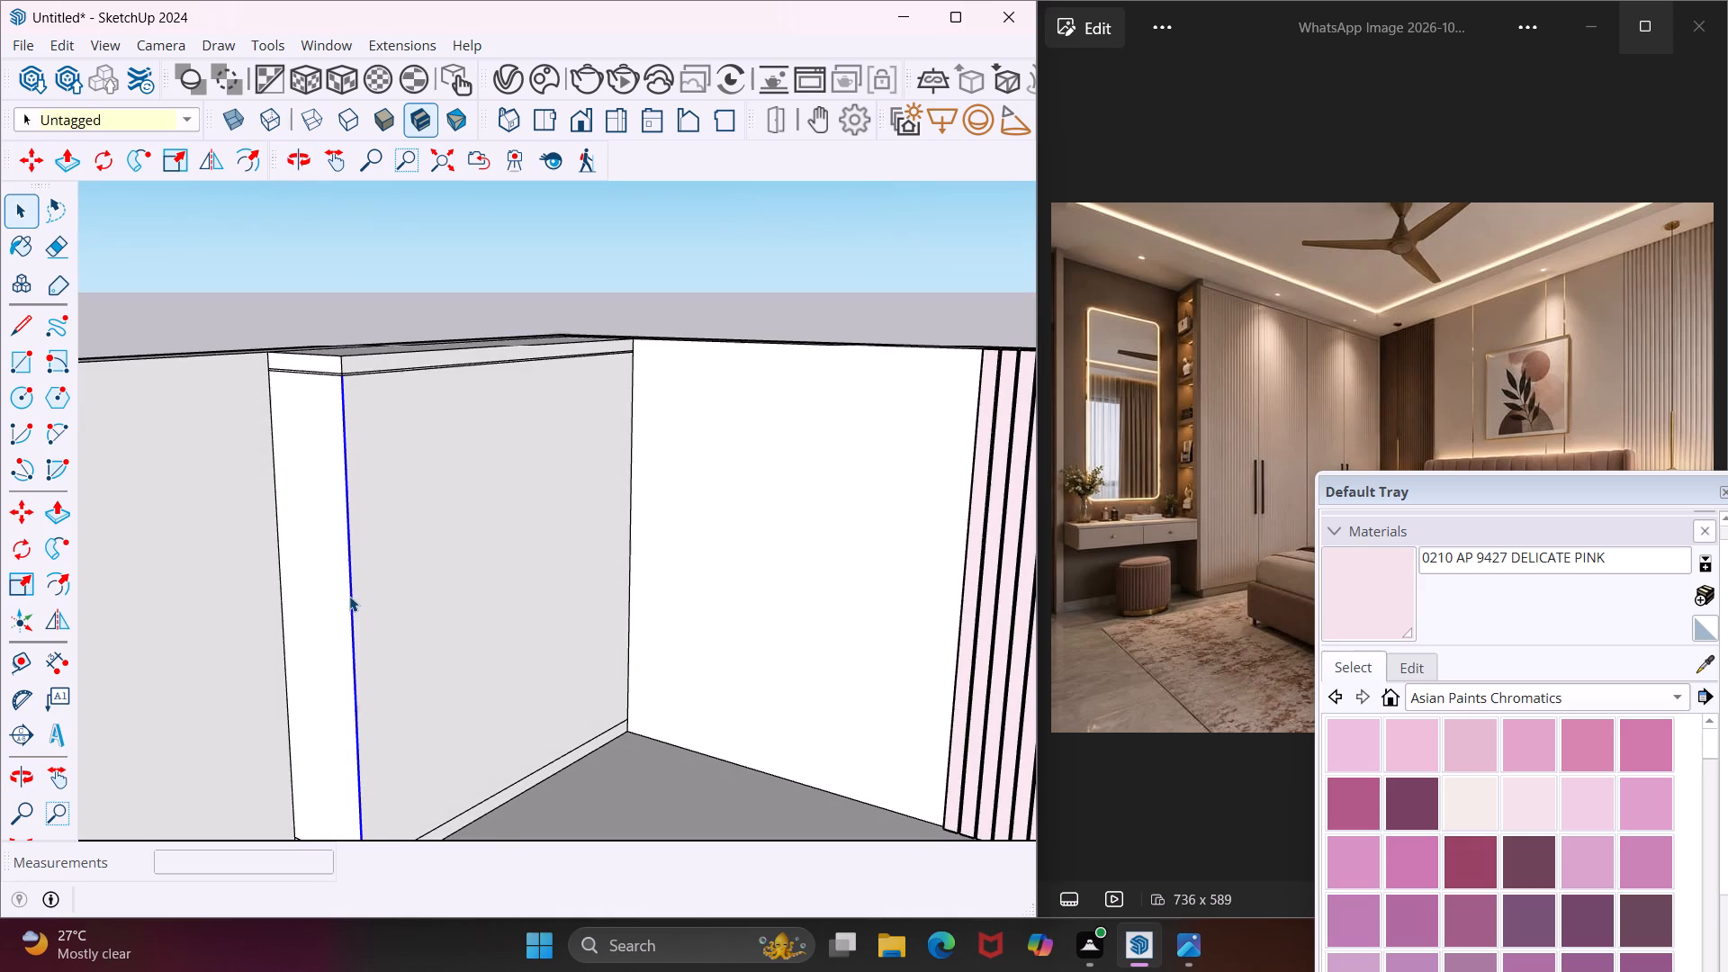
pyautogui.press('m')
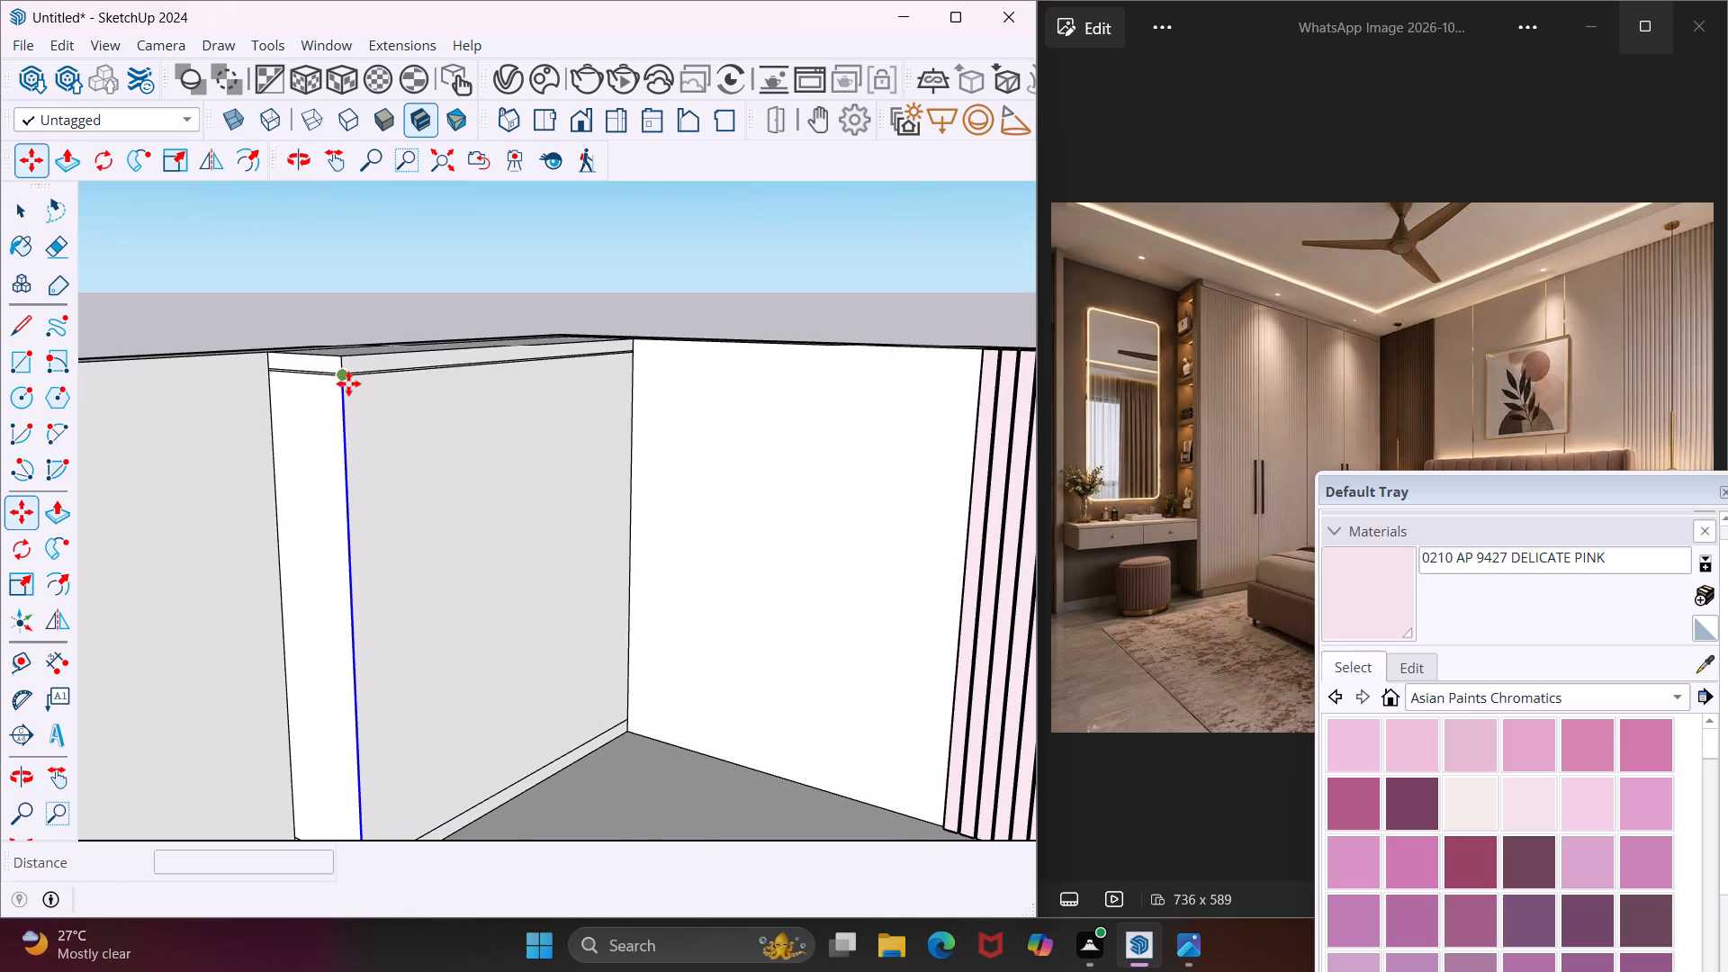
pyautogui.scroll(4, 348, 383)
pyautogui.click(341, 372)
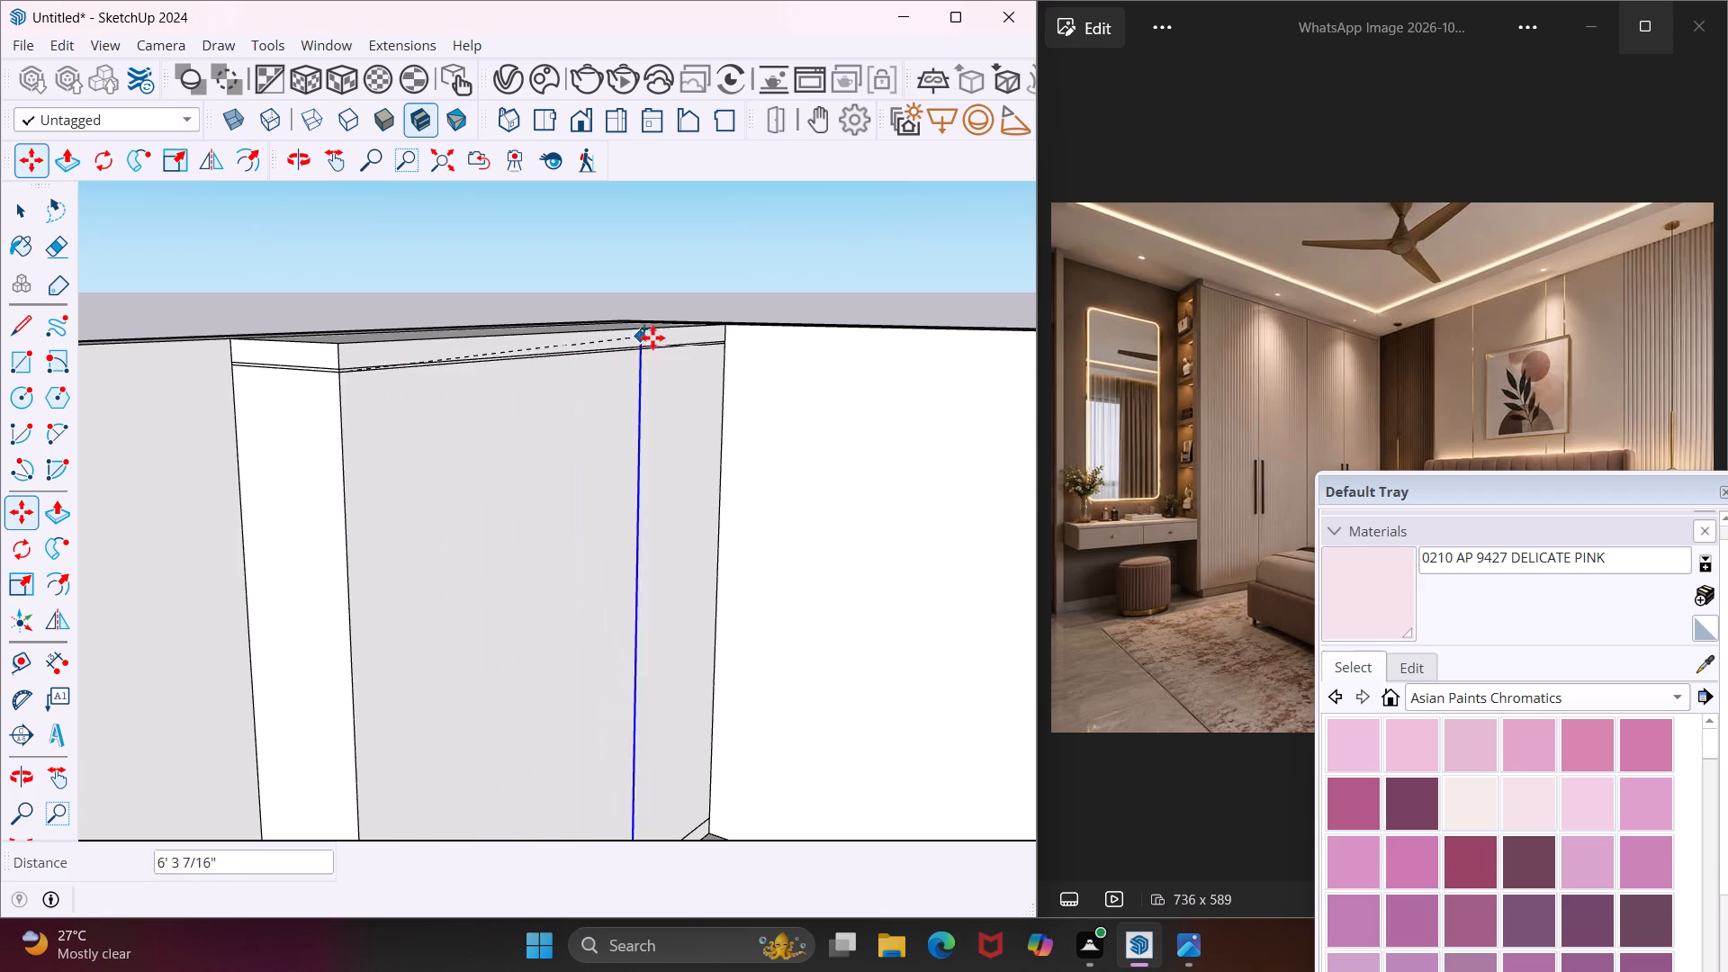
pyautogui.click(724, 341)
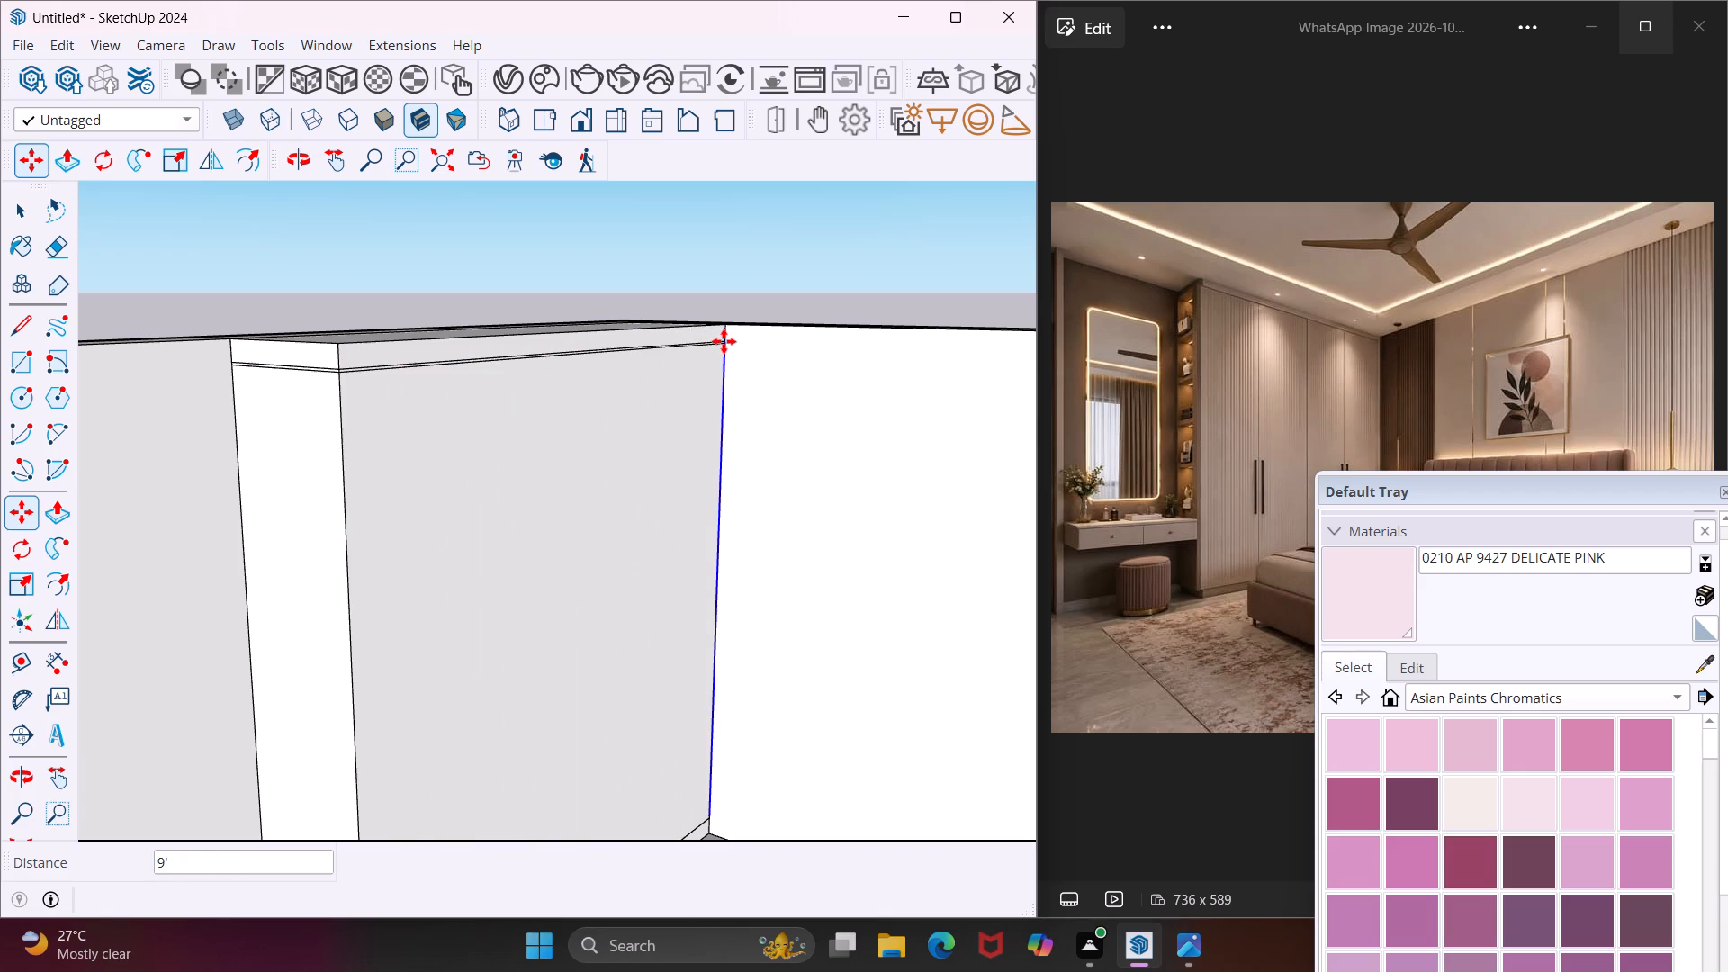
pyautogui.write('/4')
pyautogui.press('Return')
pyautogui.scroll(-5, 715, 328)
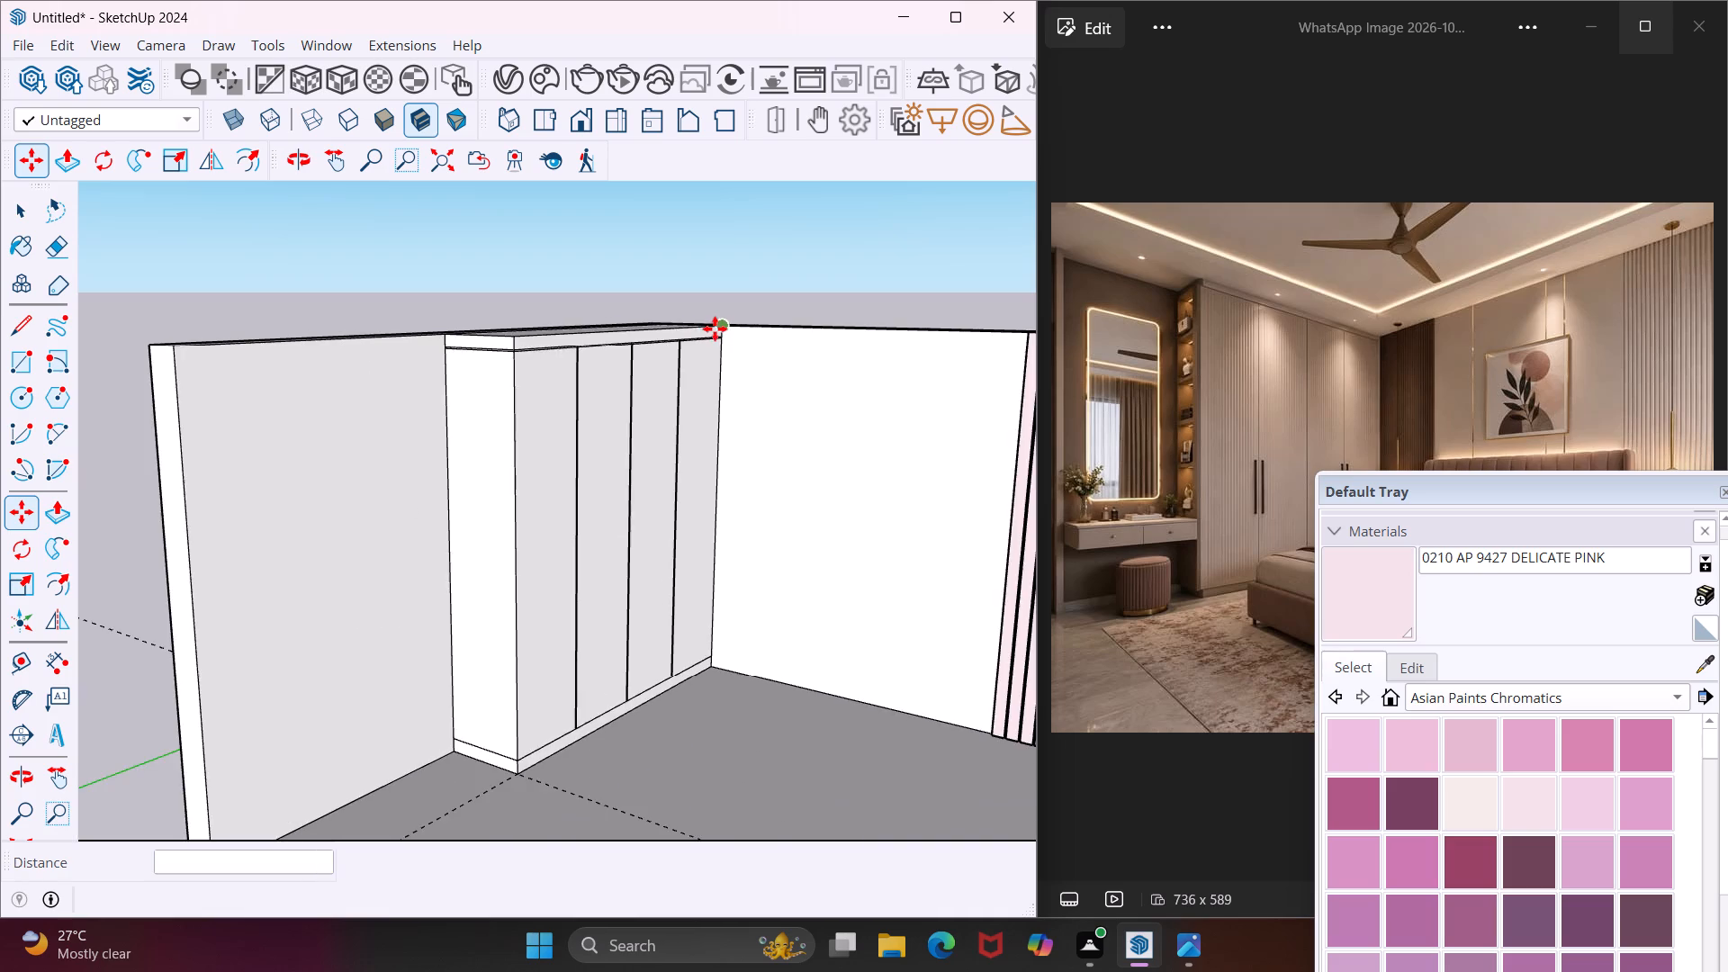
pyautogui.scroll(-3, 715, 328)
pyautogui.press('Escape')
pyautogui.press('space')
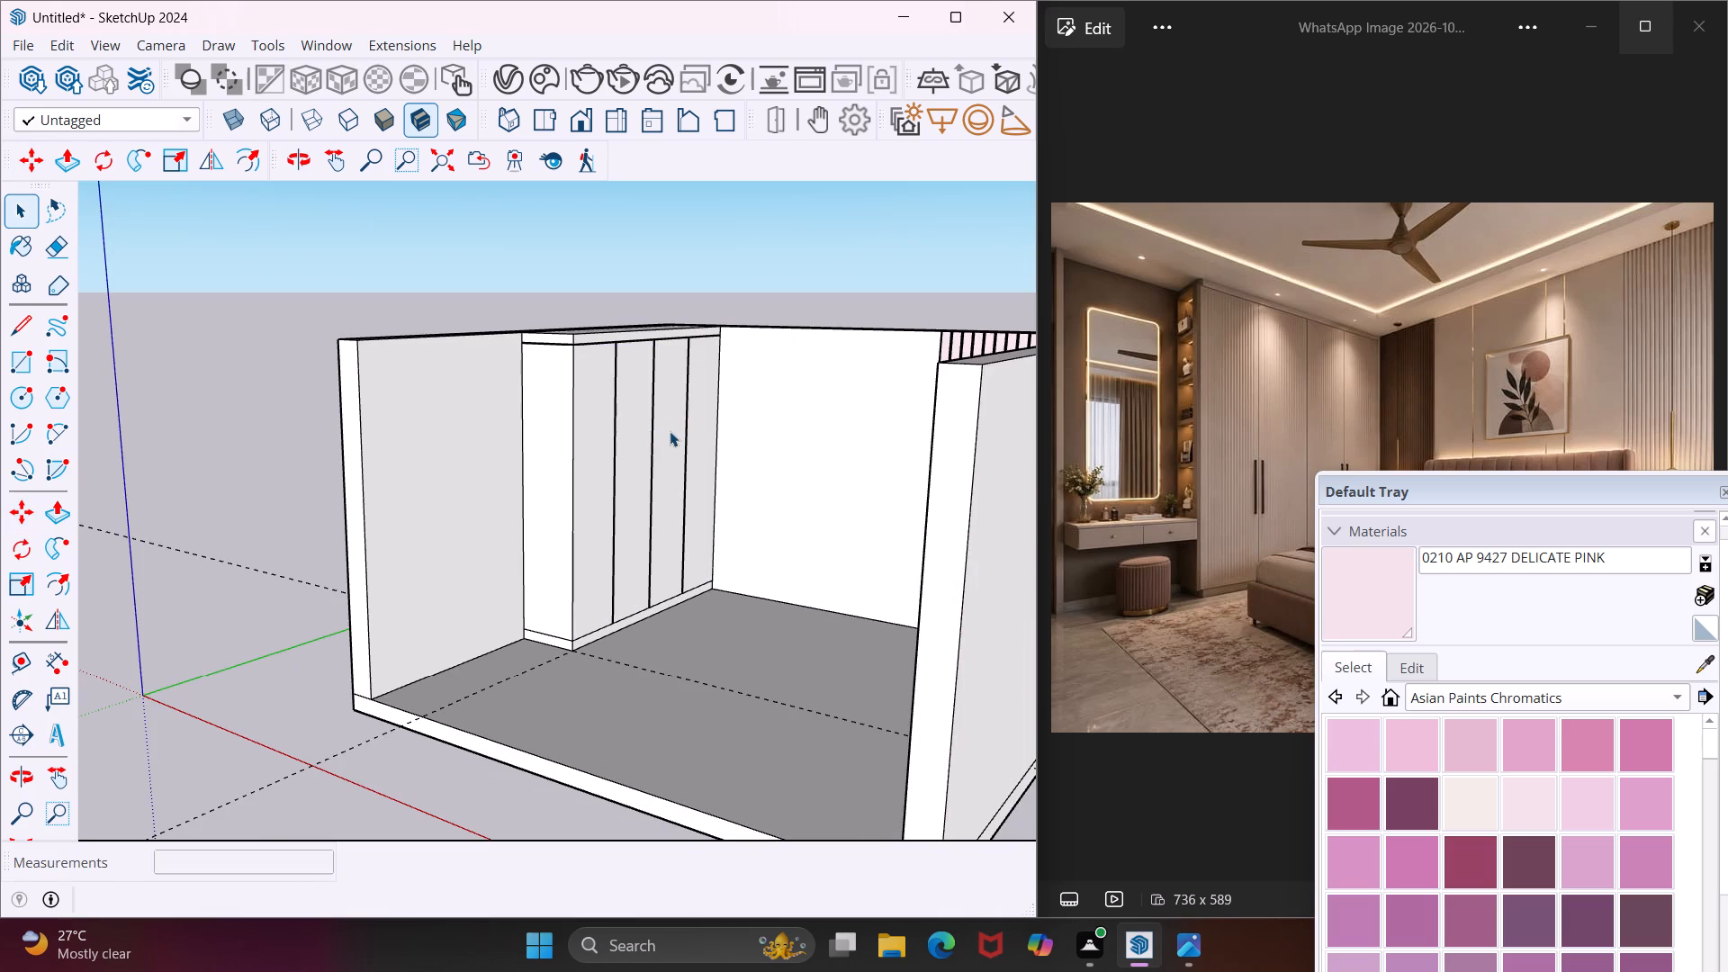
pyautogui.scroll(8, 617, 607)
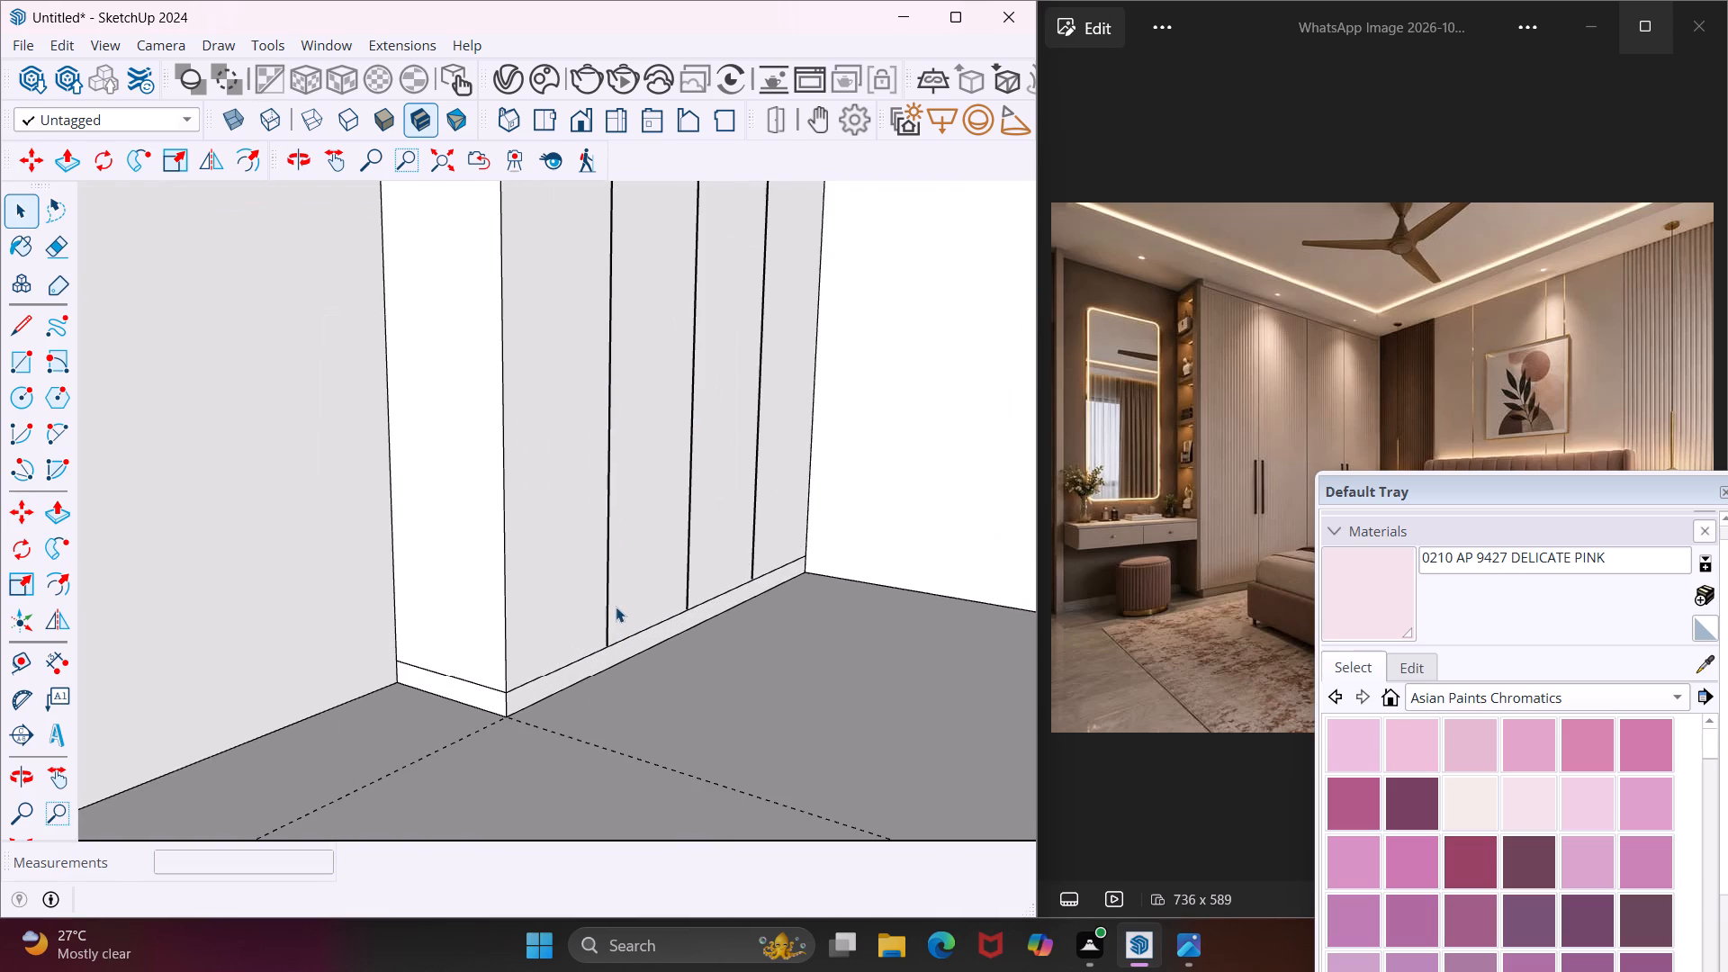
pyautogui.scroll(3, 609, 621)
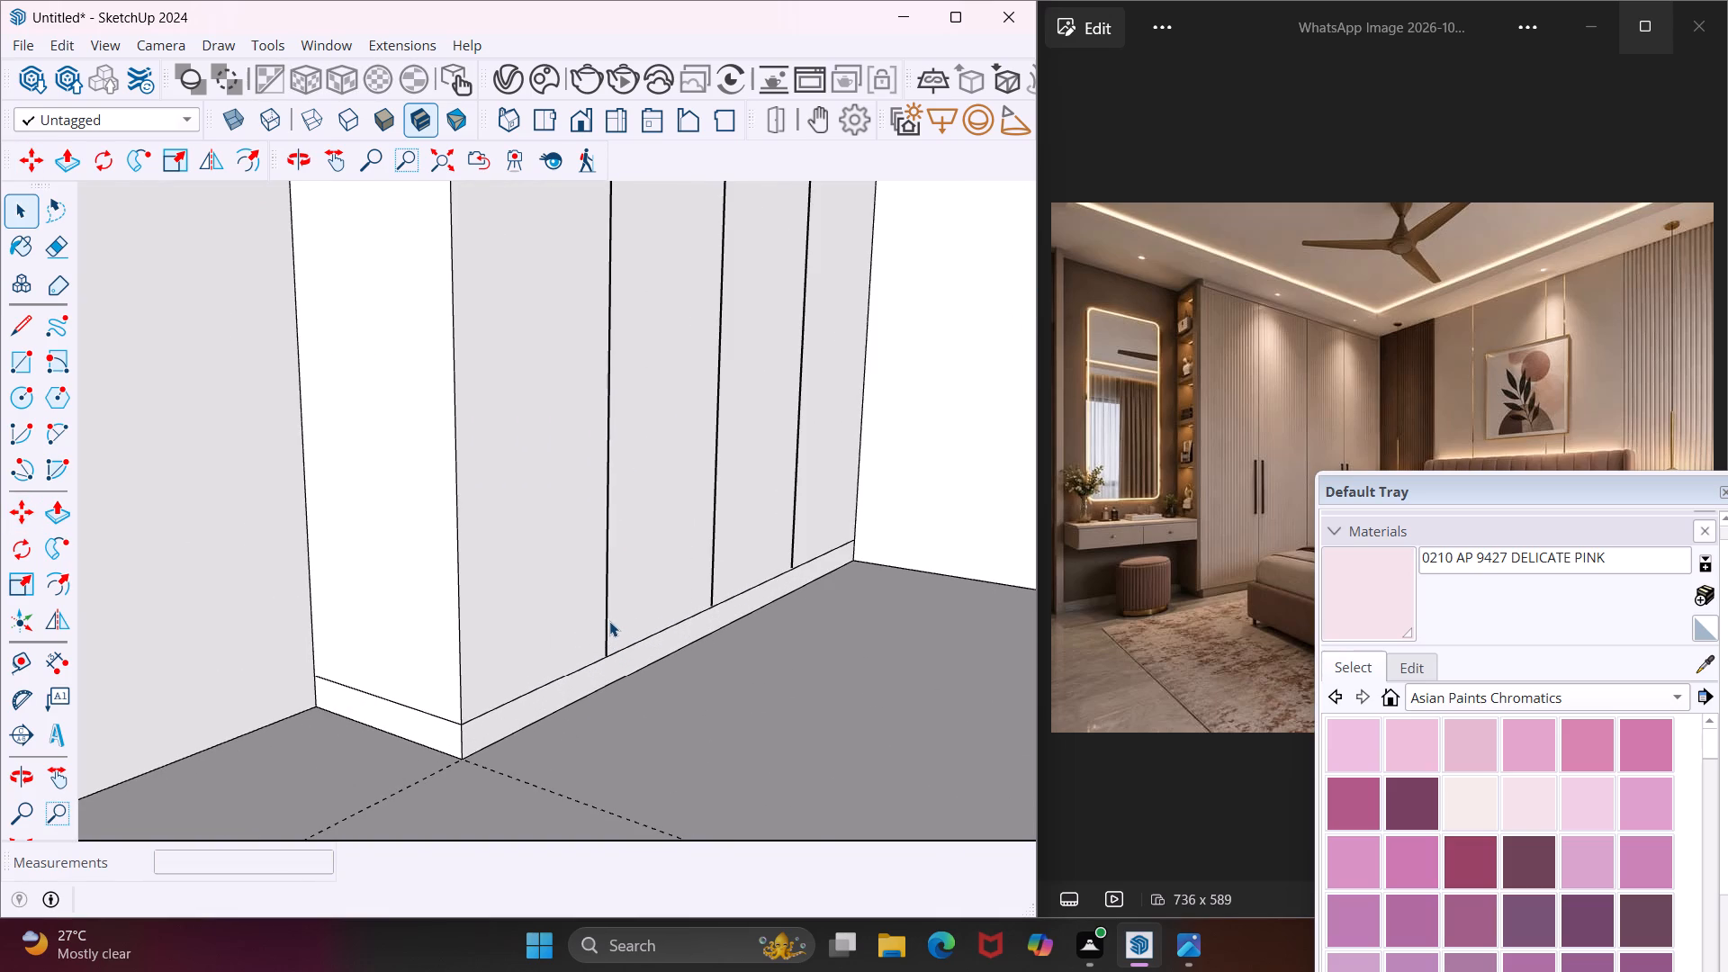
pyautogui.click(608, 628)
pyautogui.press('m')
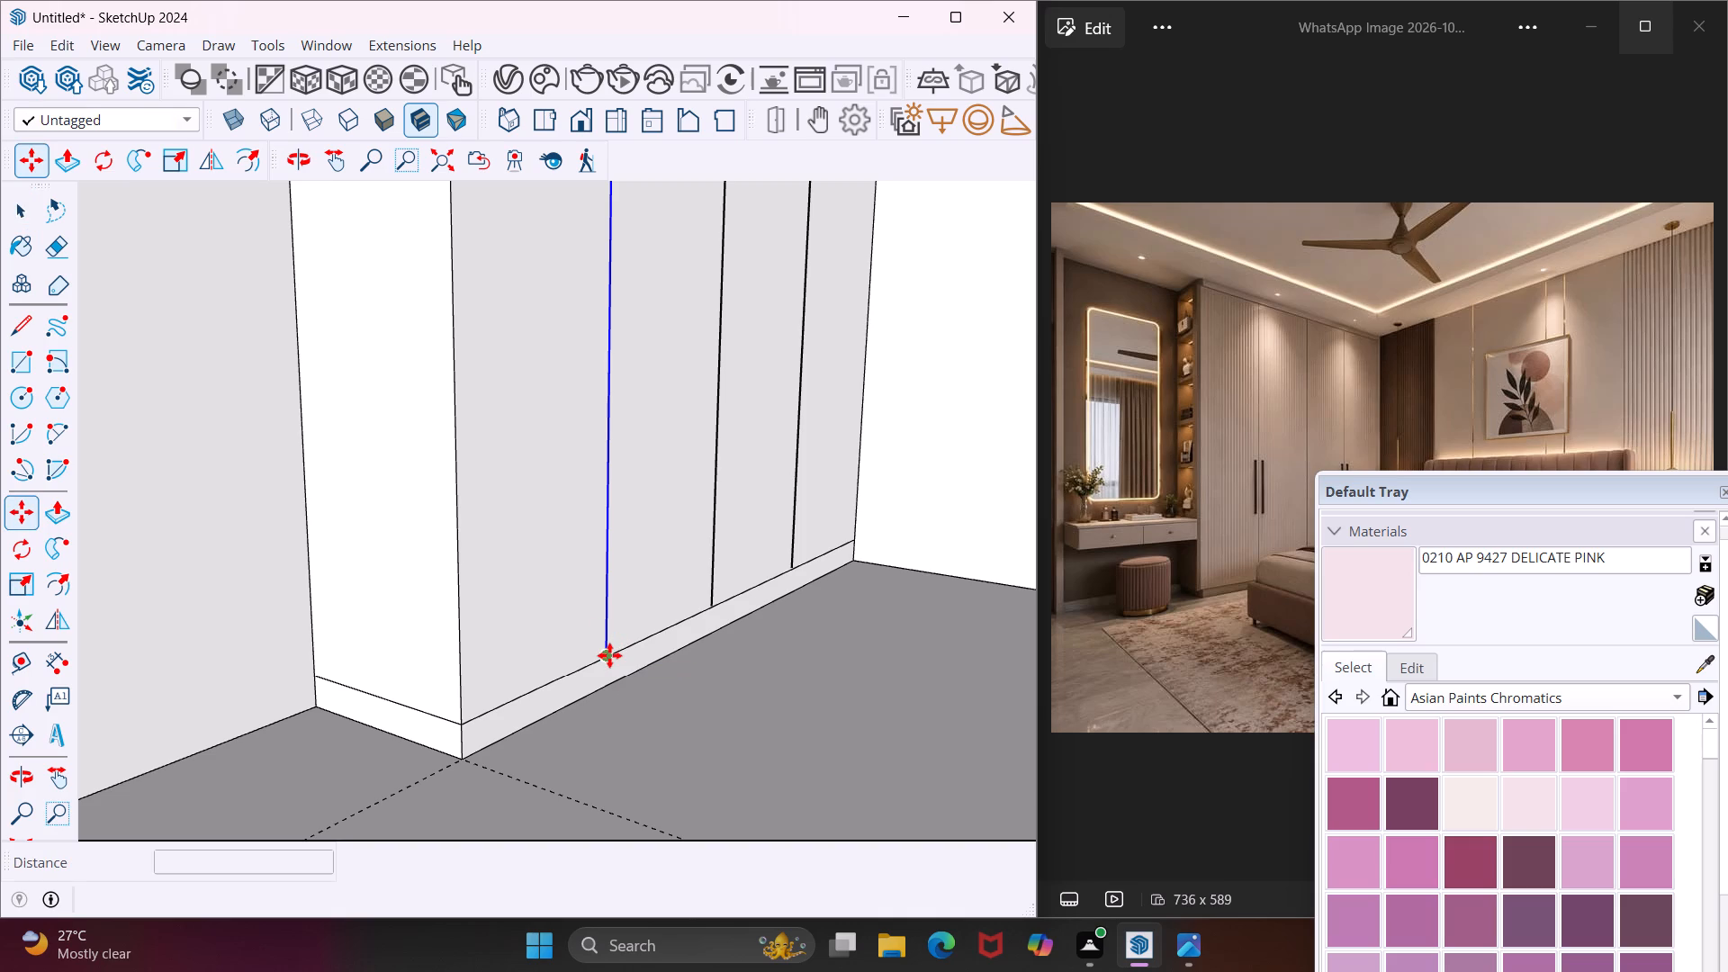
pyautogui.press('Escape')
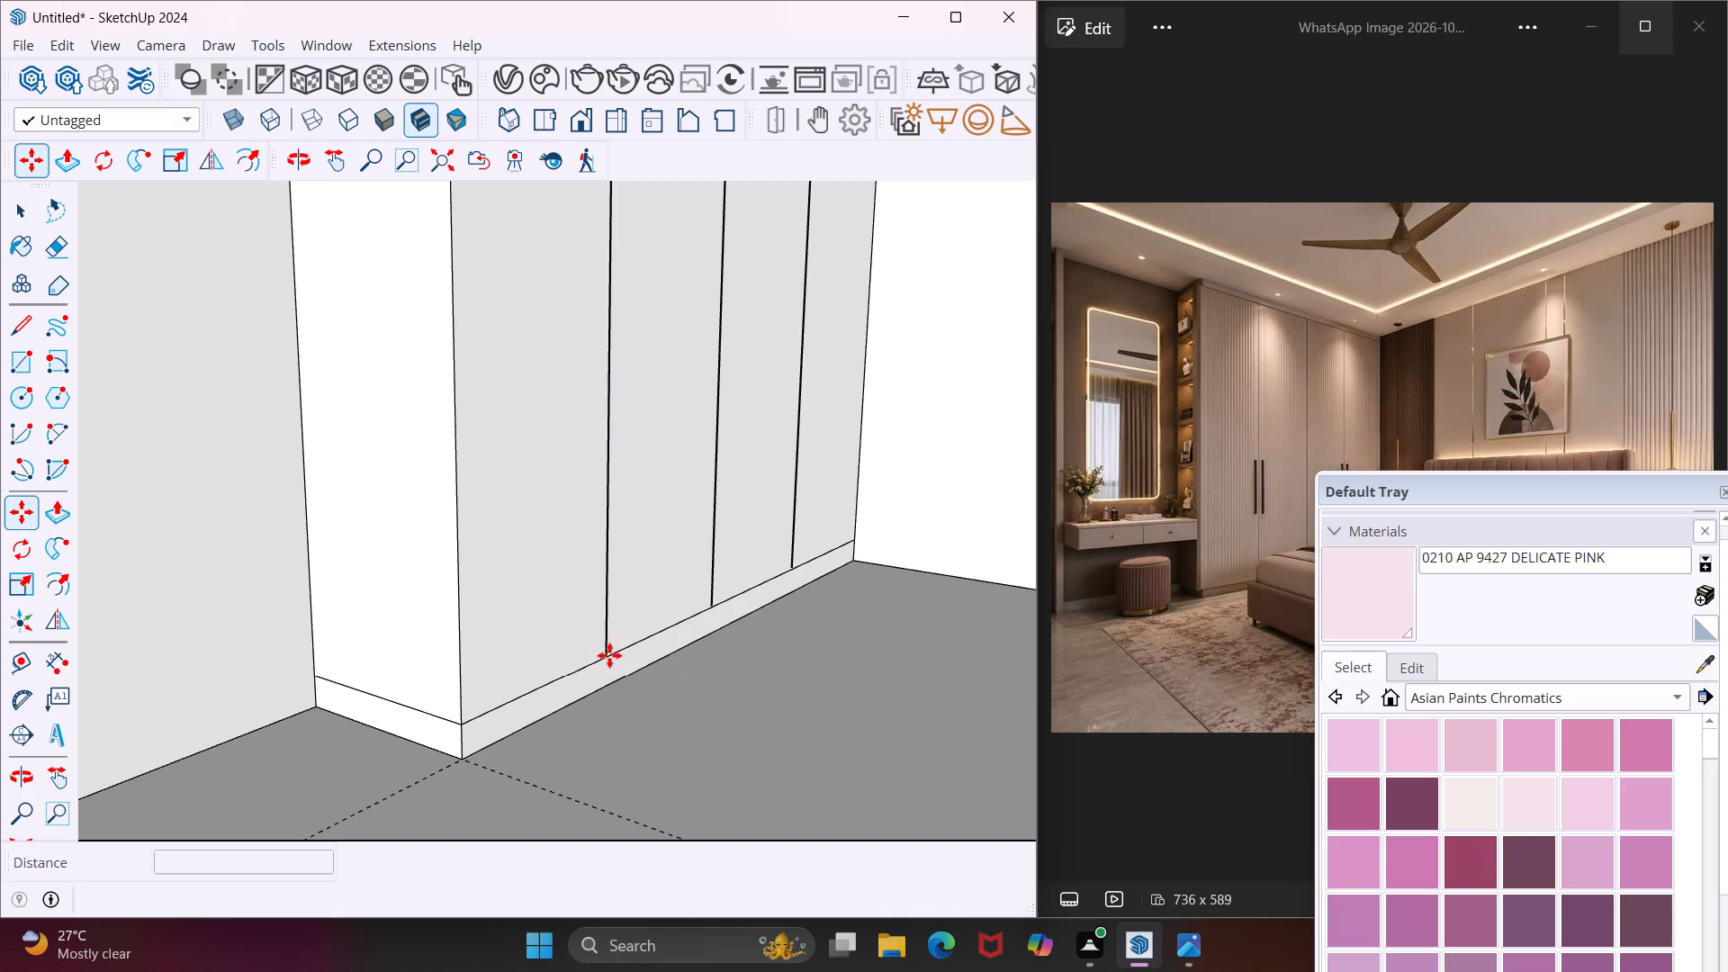
# Copy the three vertical door division lines 0.4" sideways along the wardrobe's long front face to form vertical grooves.
pyautogui.press('space')
pyautogui.click(608, 632)
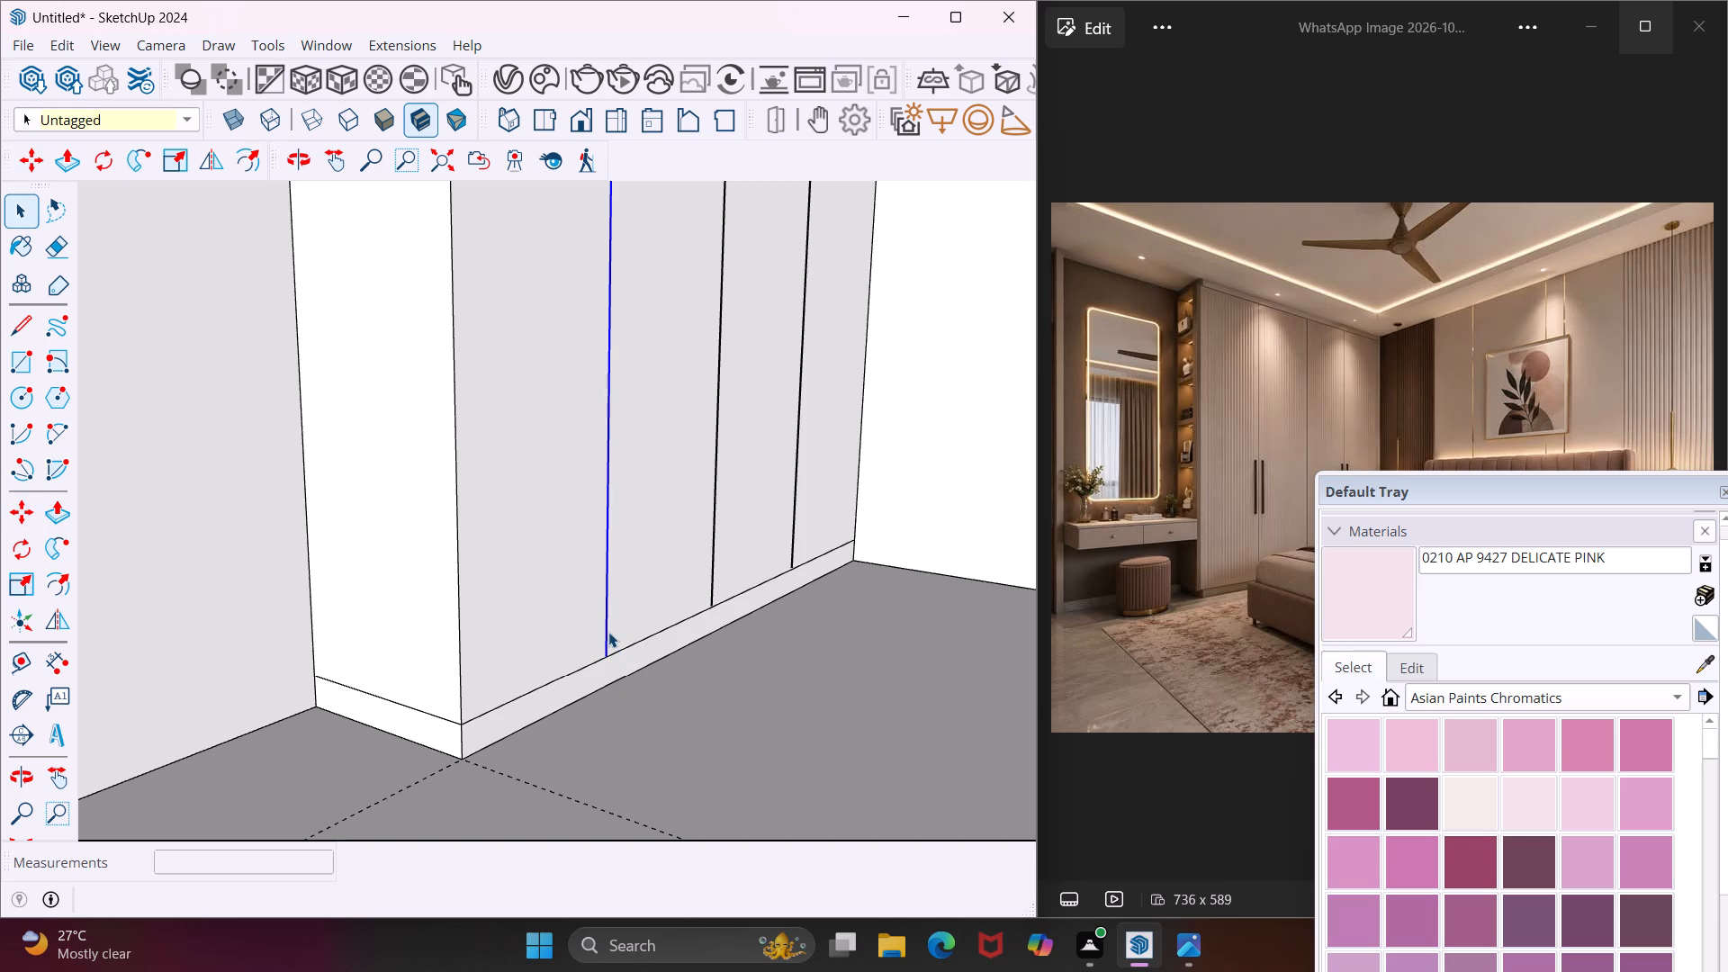
pyautogui.keyDown('ctrl'); pyautogui.click(715, 578); pyautogui.keyUp('ctrl')
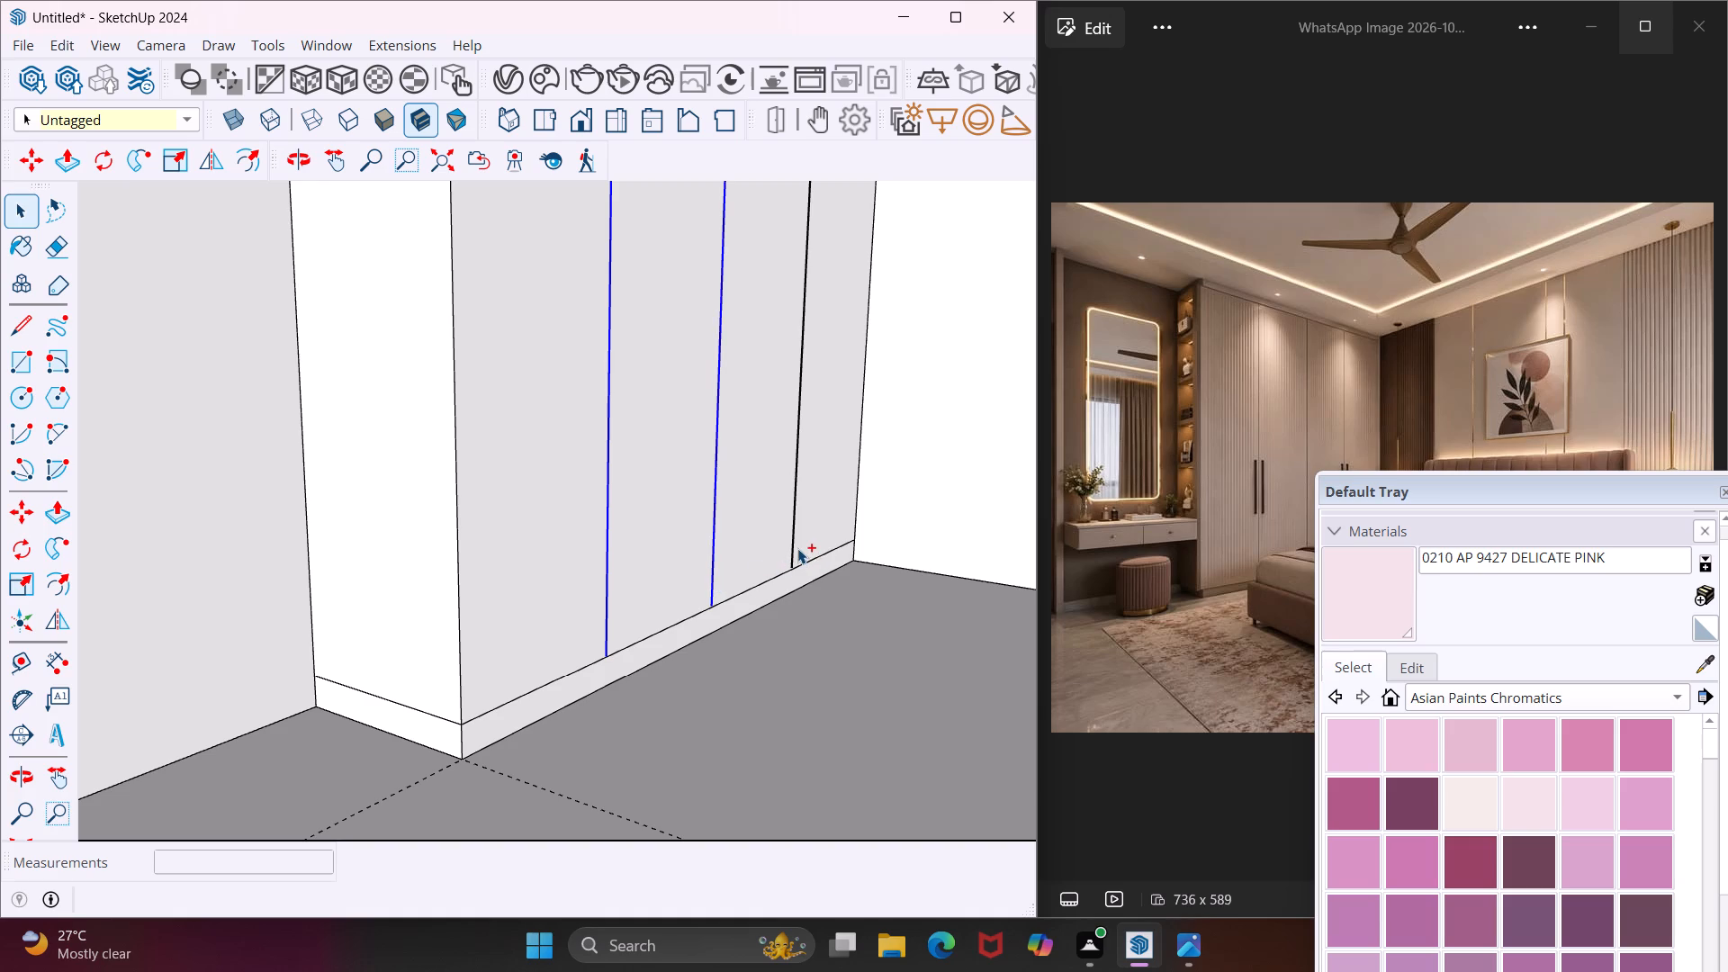
pyautogui.keyDown('ctrl'); pyautogui.click(793, 542); pyautogui.keyUp('ctrl')
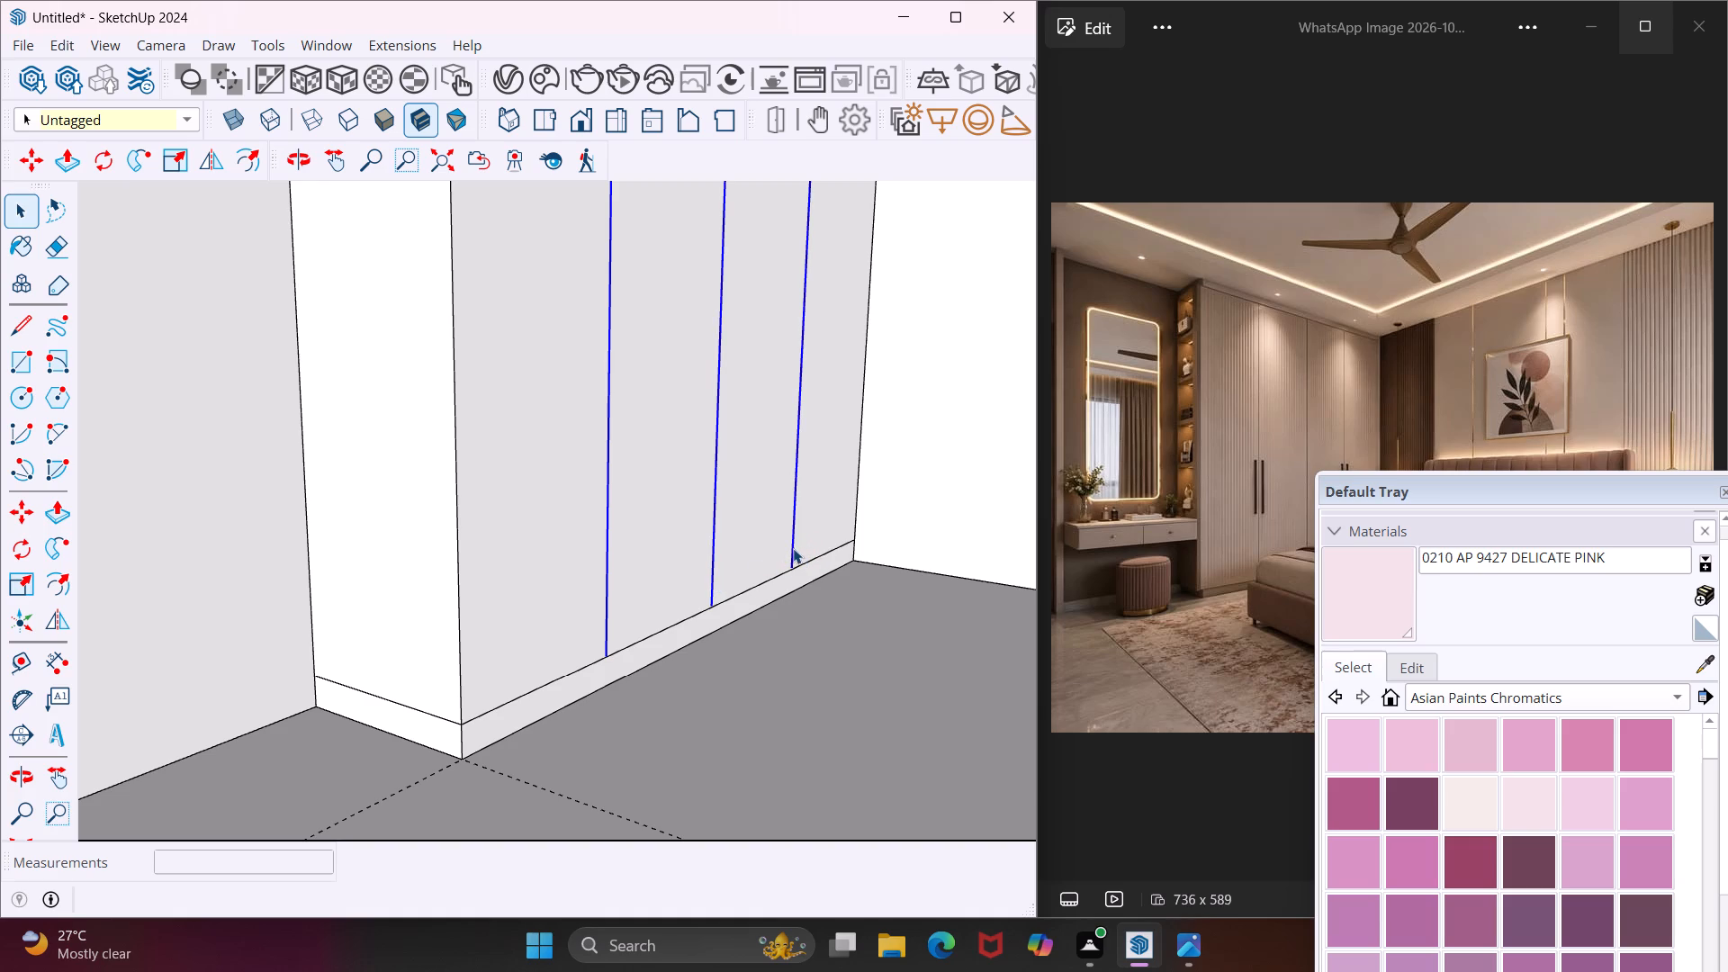
pyautogui.press('m')
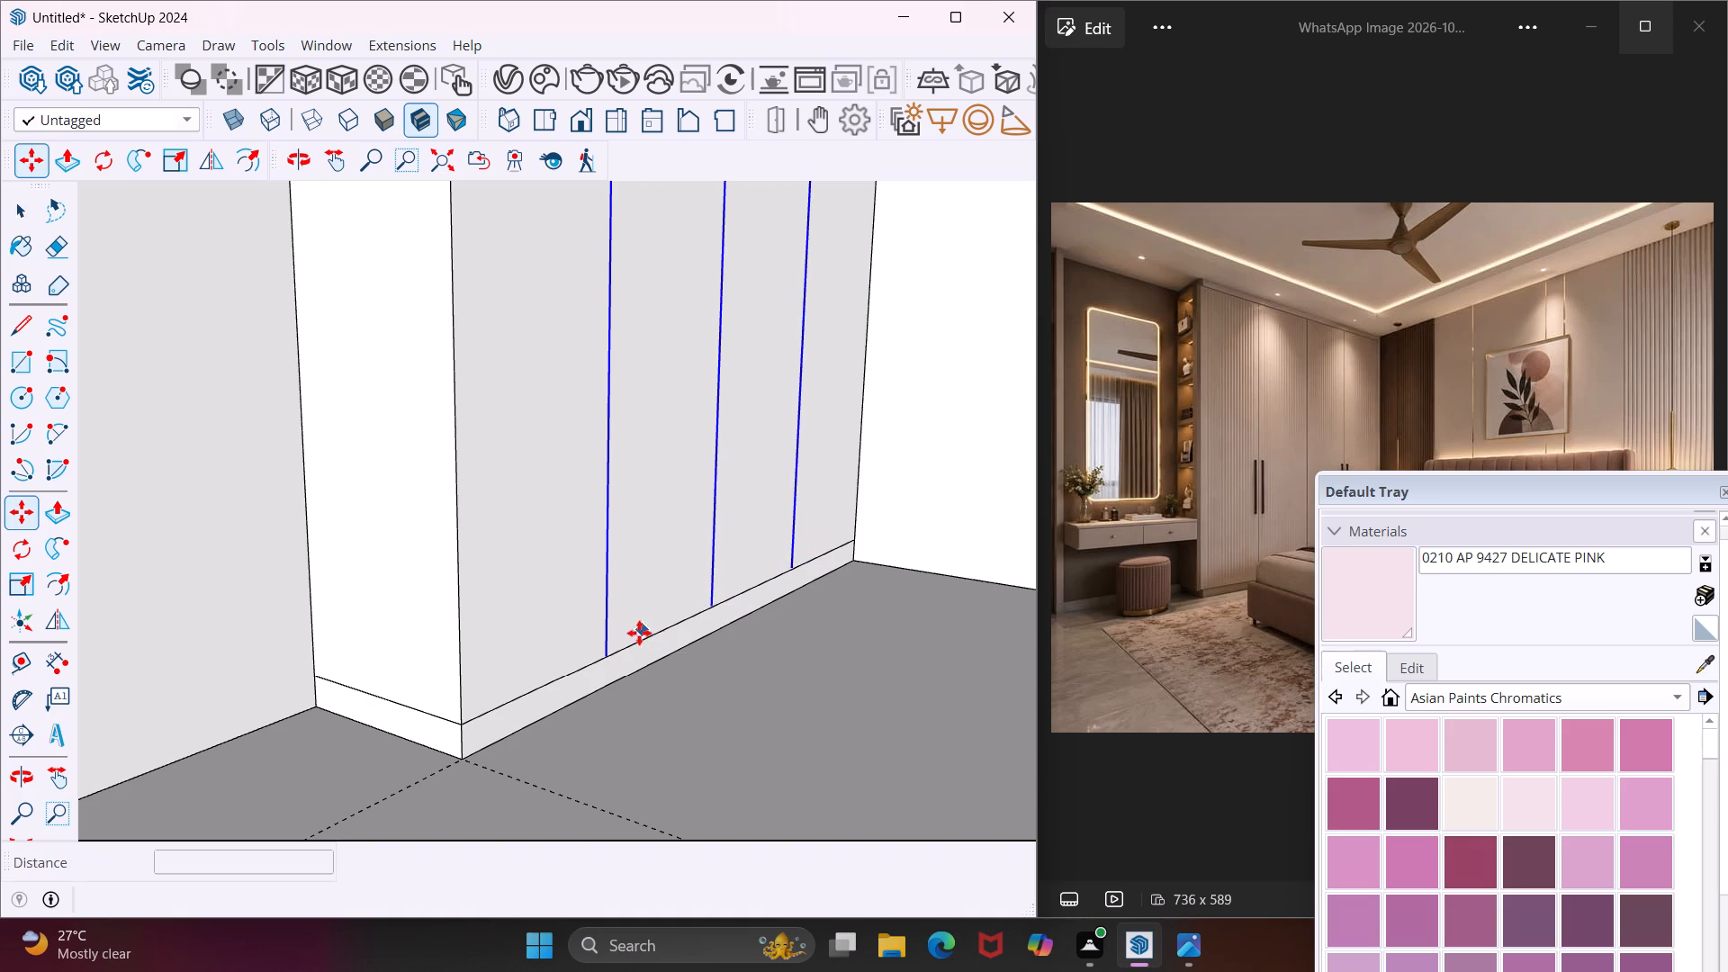
pyautogui.click(605, 652)
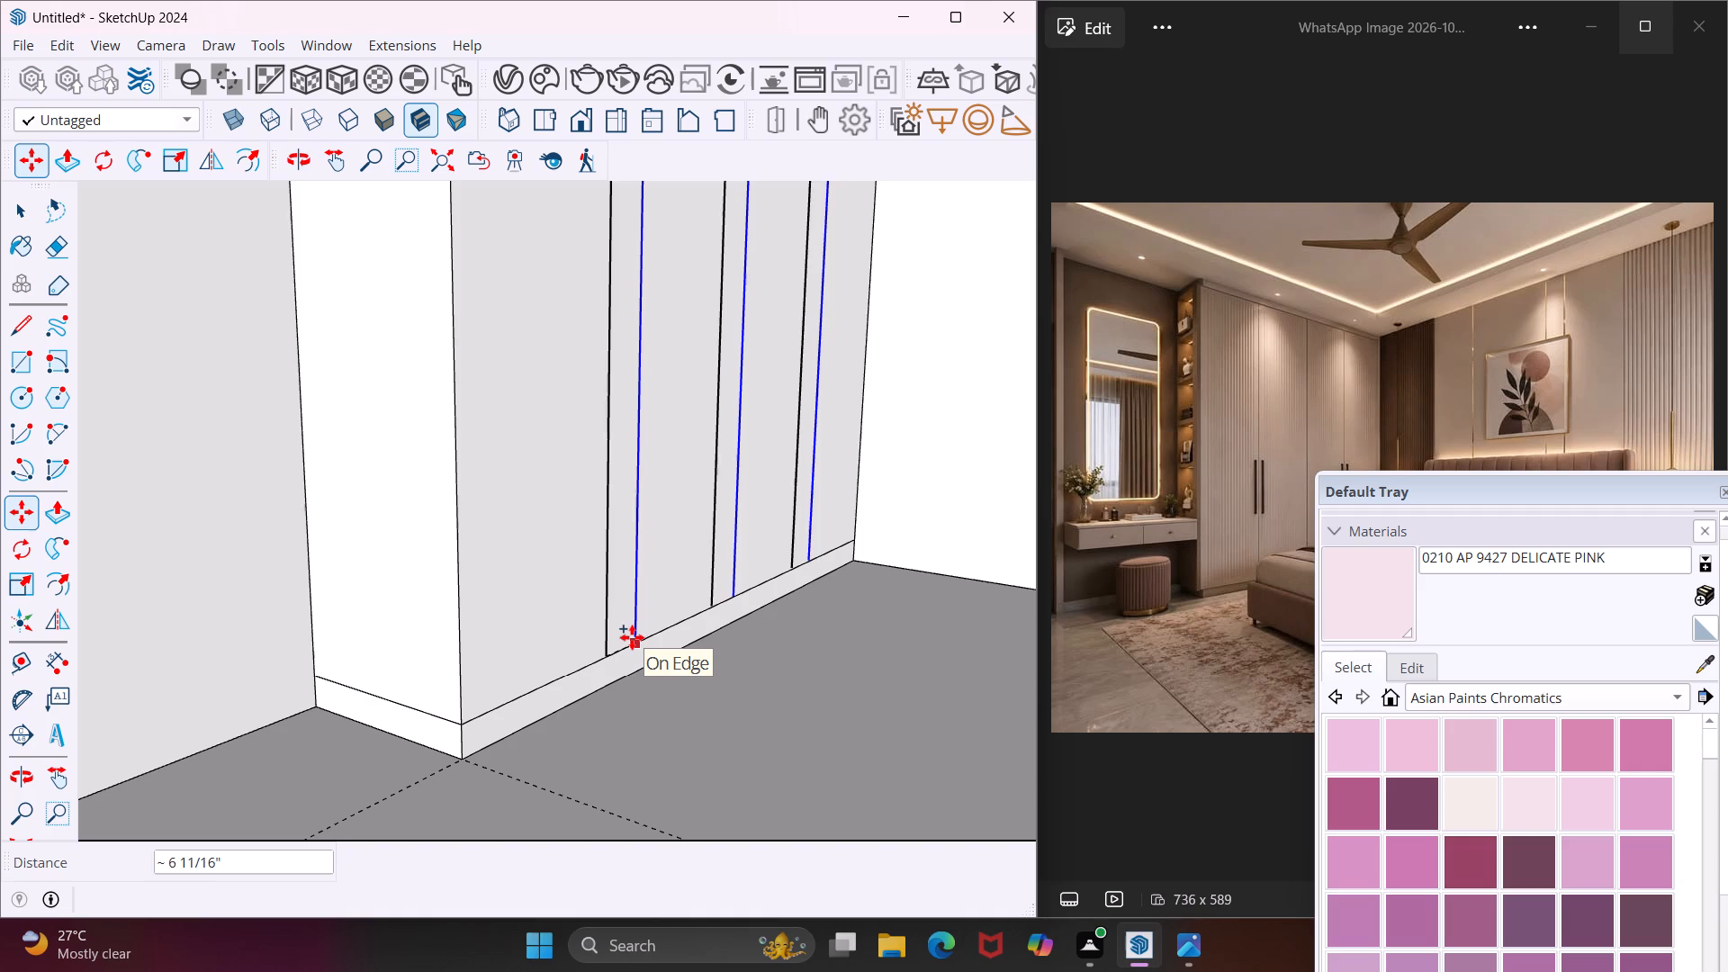
pyautogui.write('.4"')
pyautogui.press('Return')
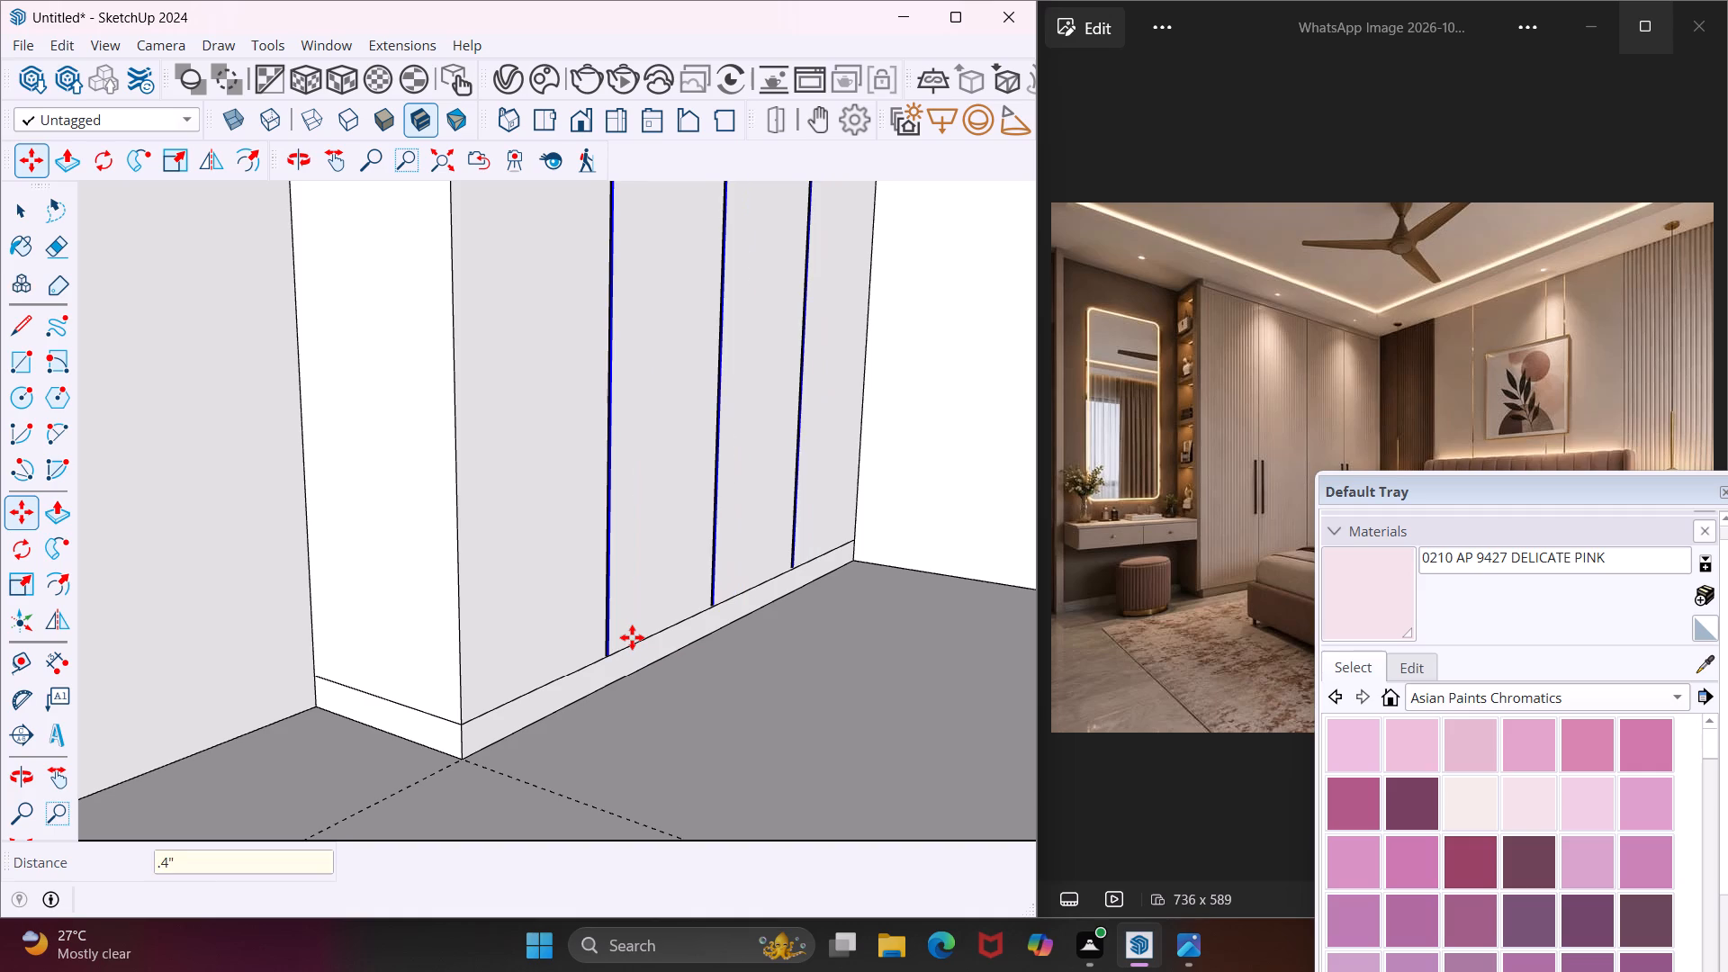
pyautogui.press('Escape')
pyautogui.press('space')
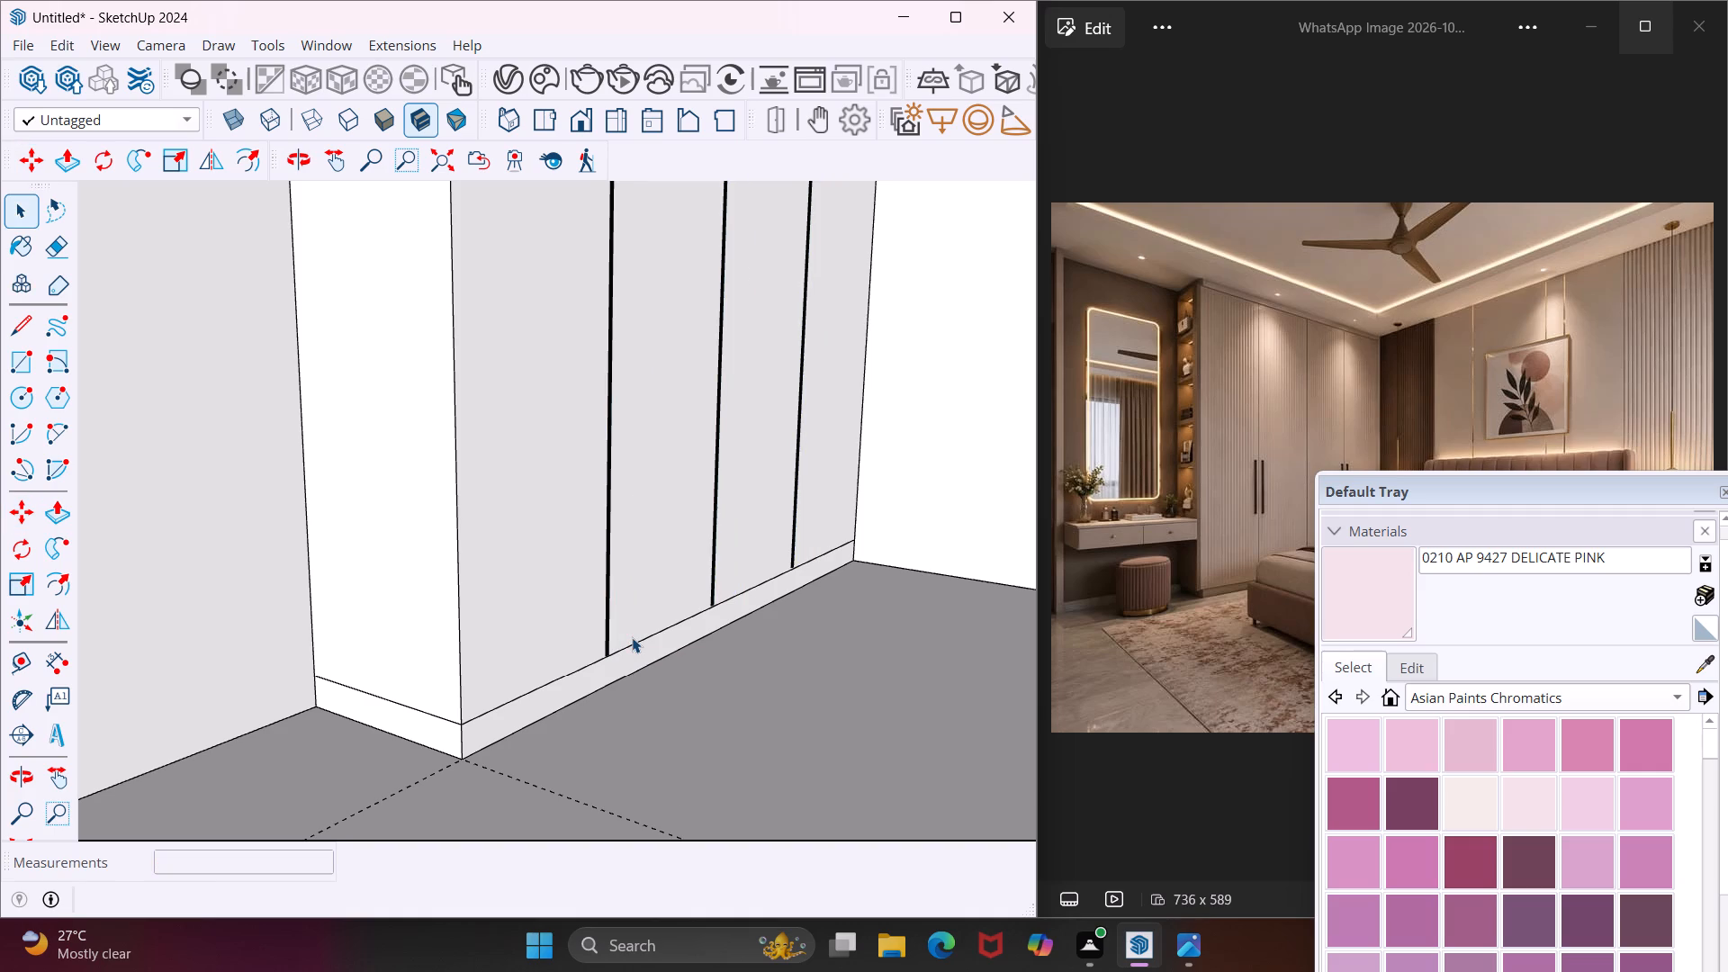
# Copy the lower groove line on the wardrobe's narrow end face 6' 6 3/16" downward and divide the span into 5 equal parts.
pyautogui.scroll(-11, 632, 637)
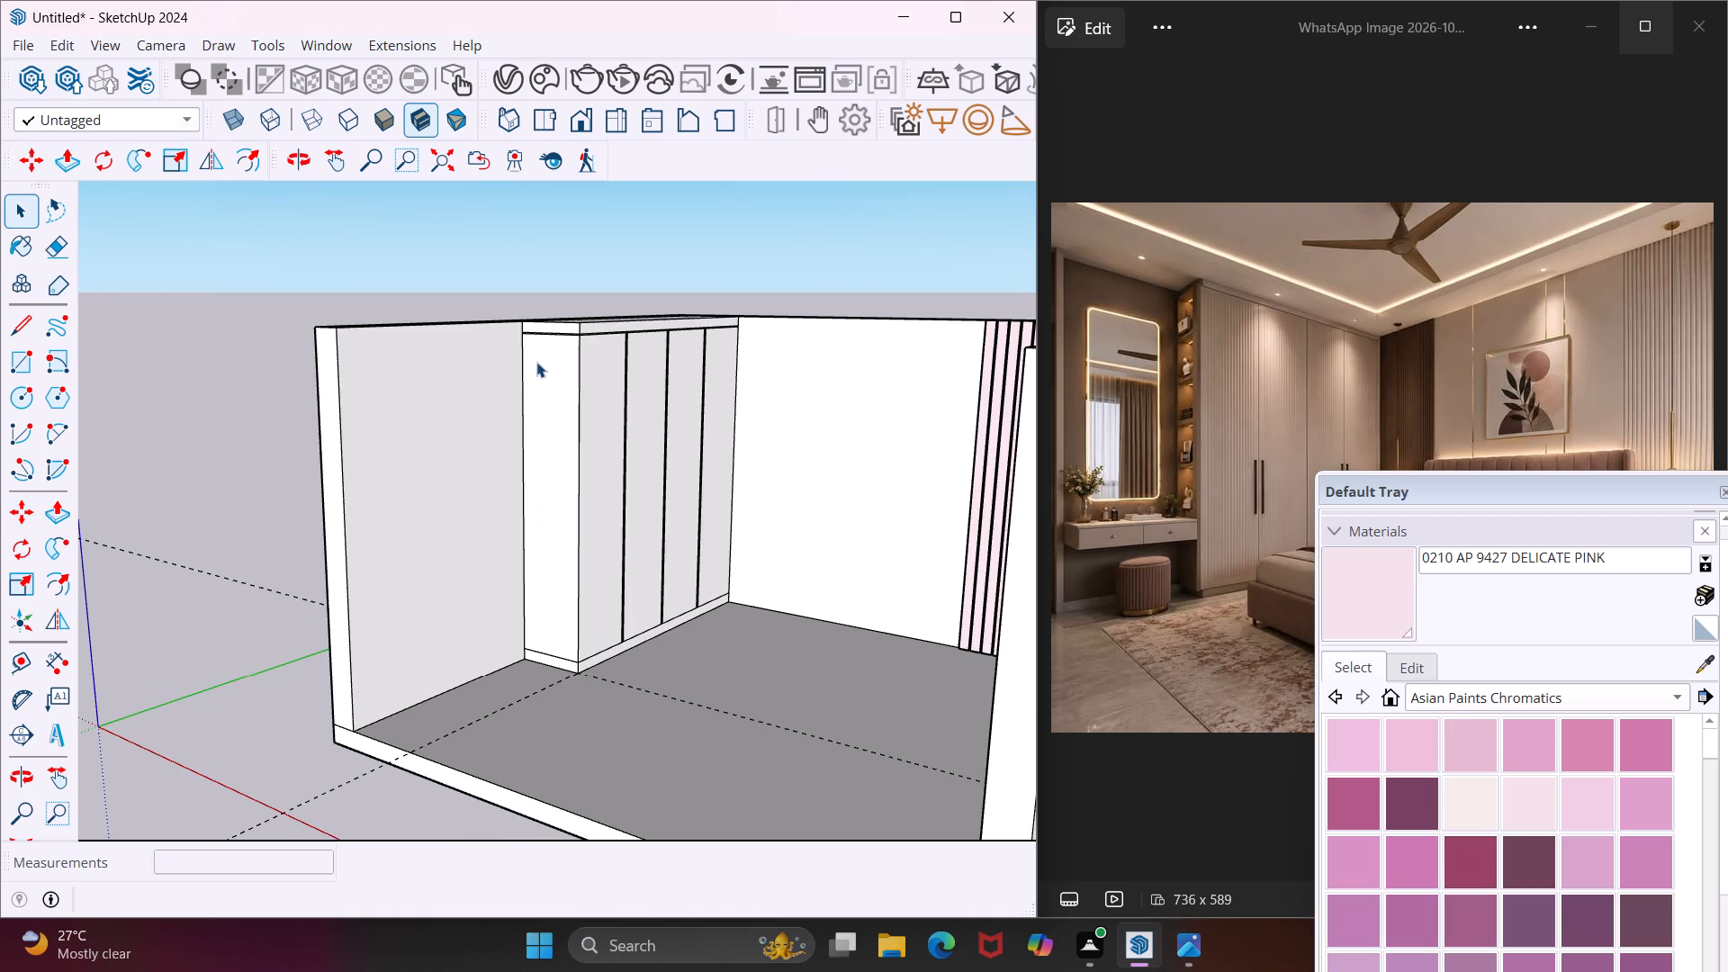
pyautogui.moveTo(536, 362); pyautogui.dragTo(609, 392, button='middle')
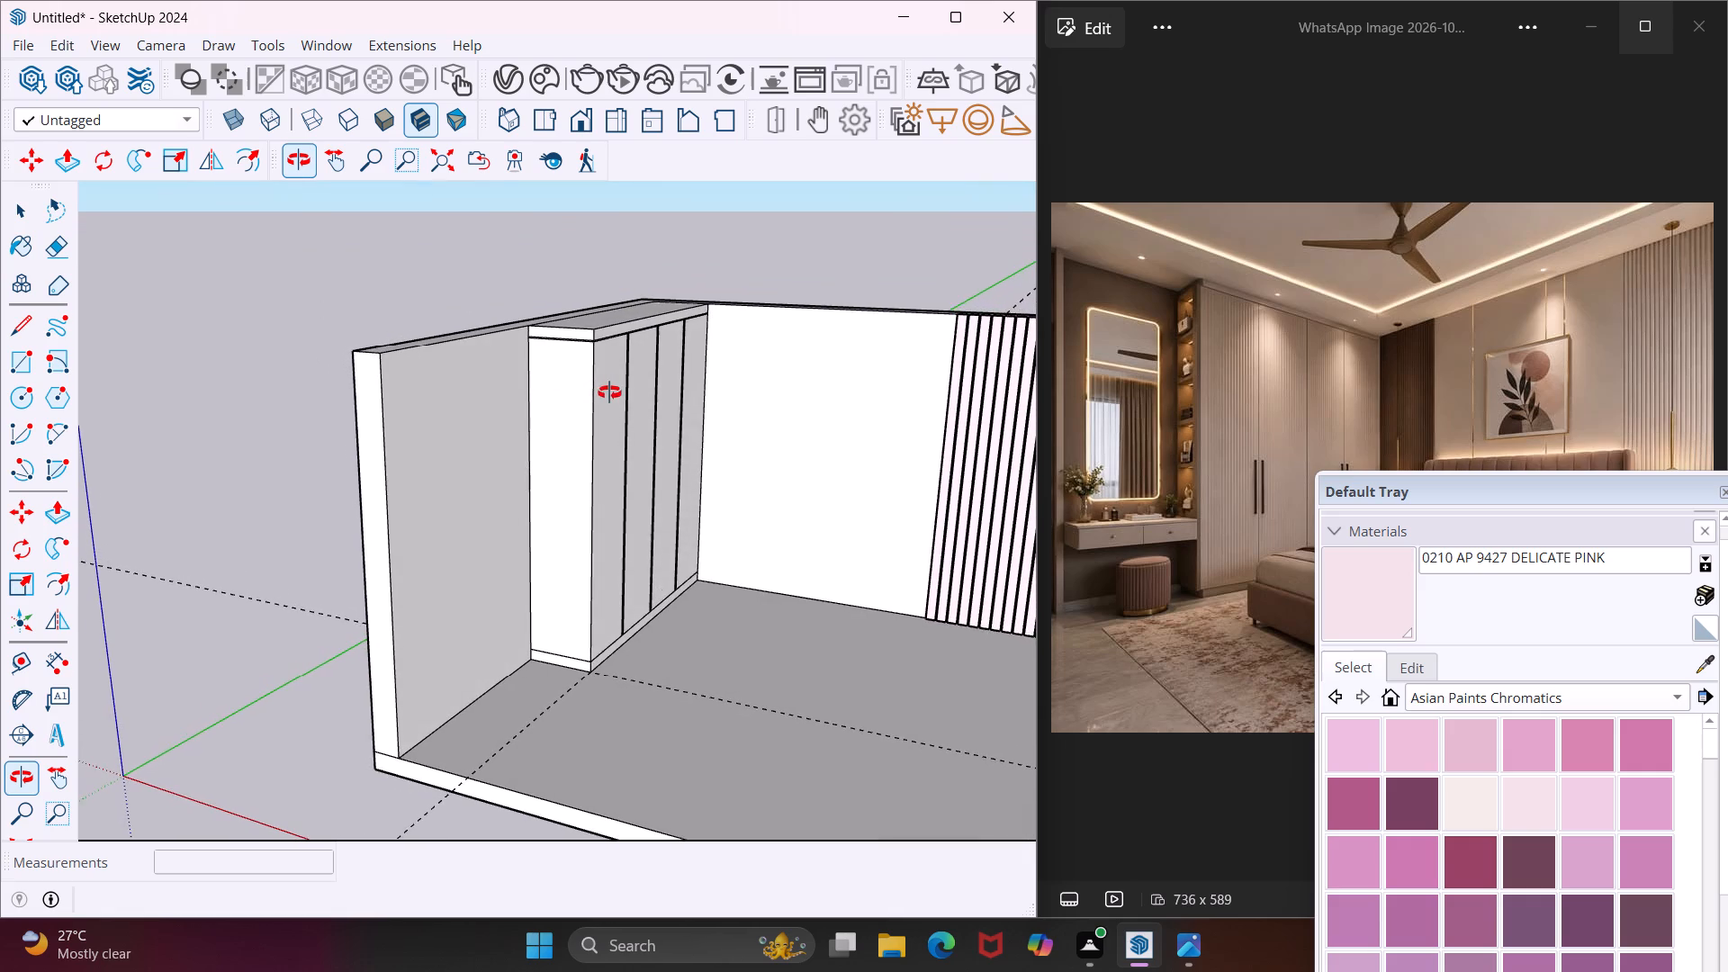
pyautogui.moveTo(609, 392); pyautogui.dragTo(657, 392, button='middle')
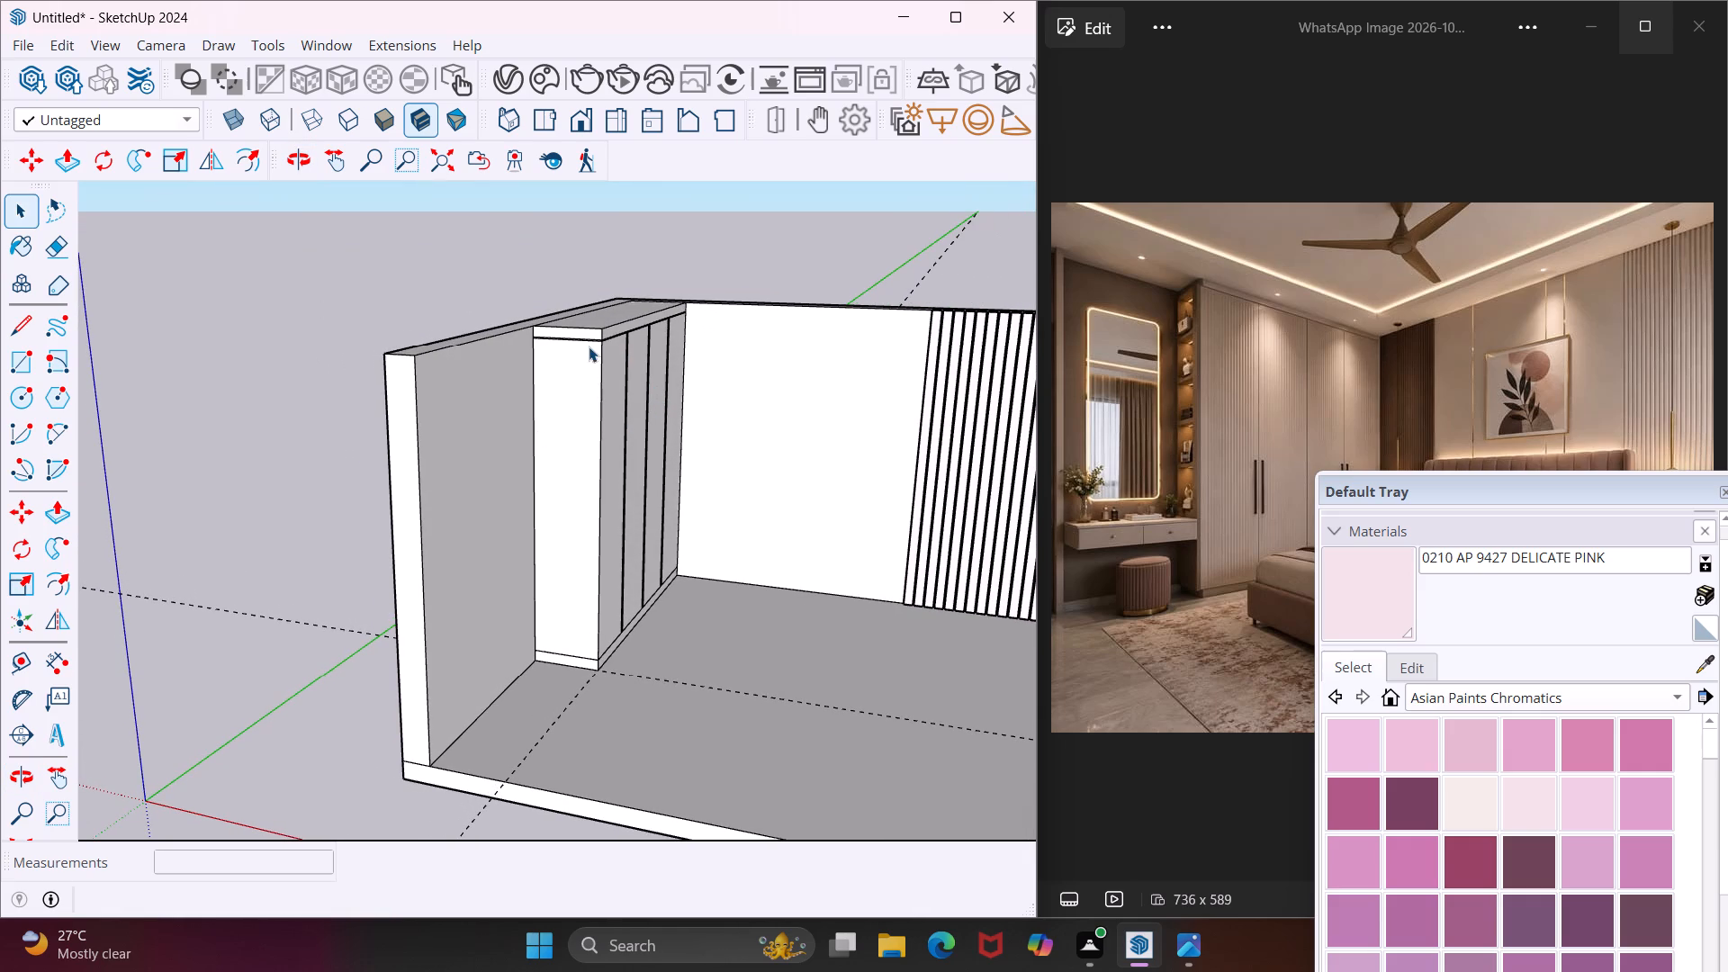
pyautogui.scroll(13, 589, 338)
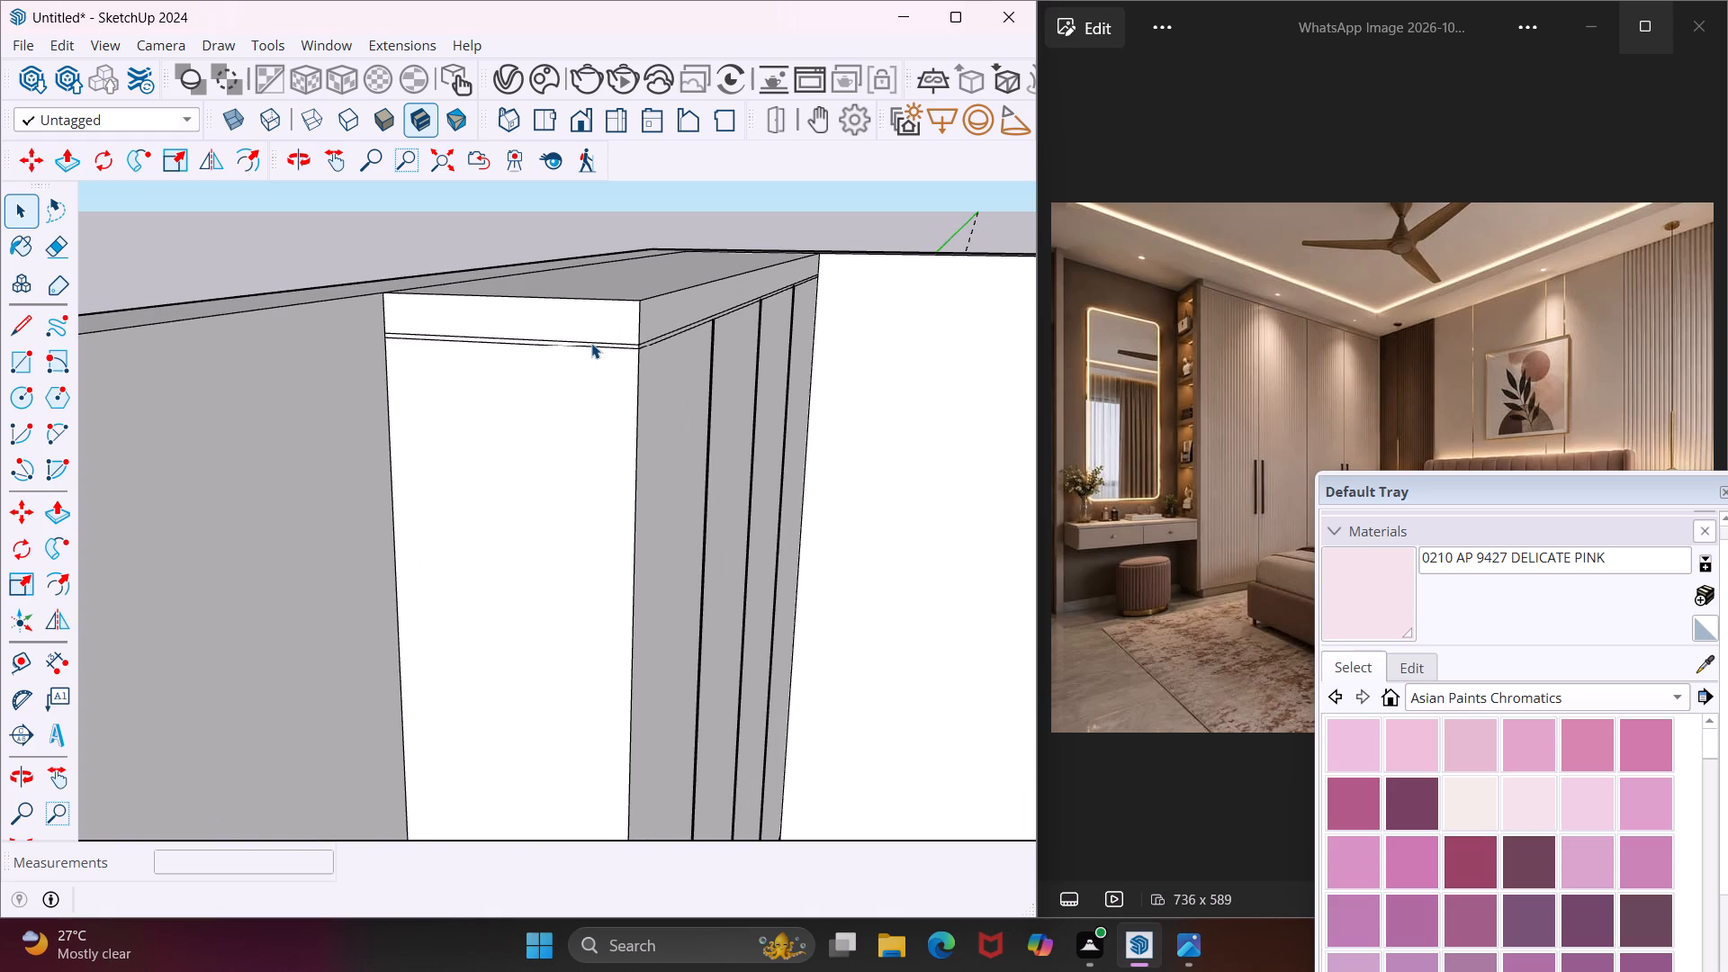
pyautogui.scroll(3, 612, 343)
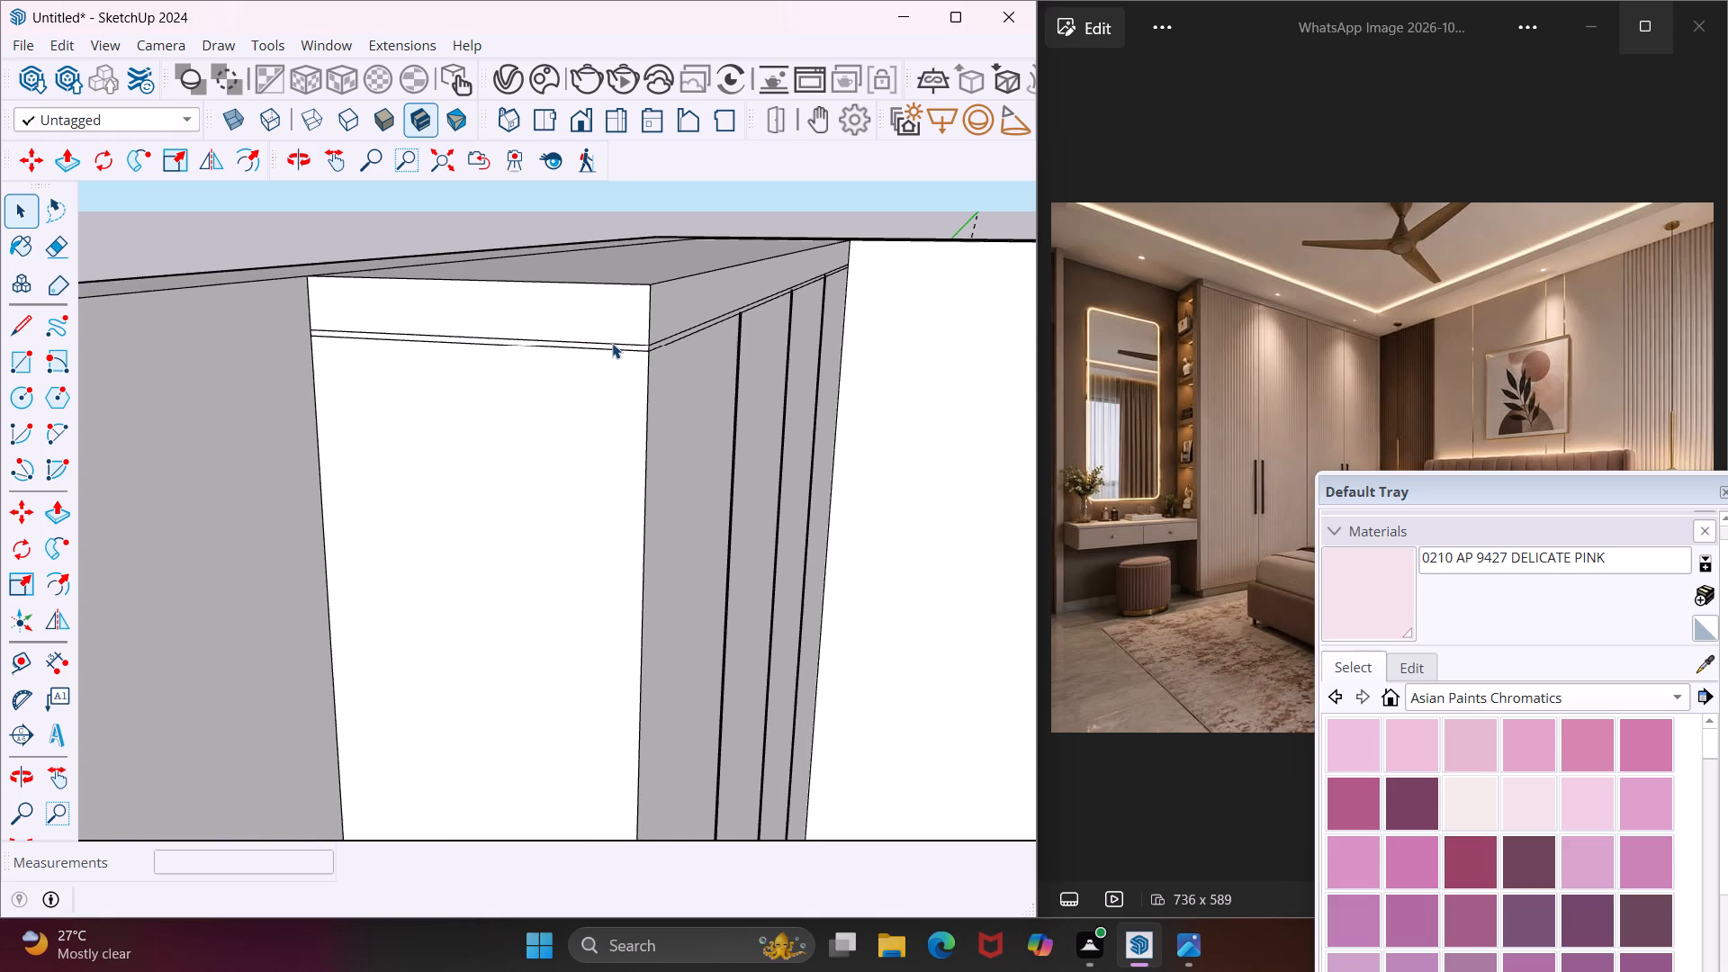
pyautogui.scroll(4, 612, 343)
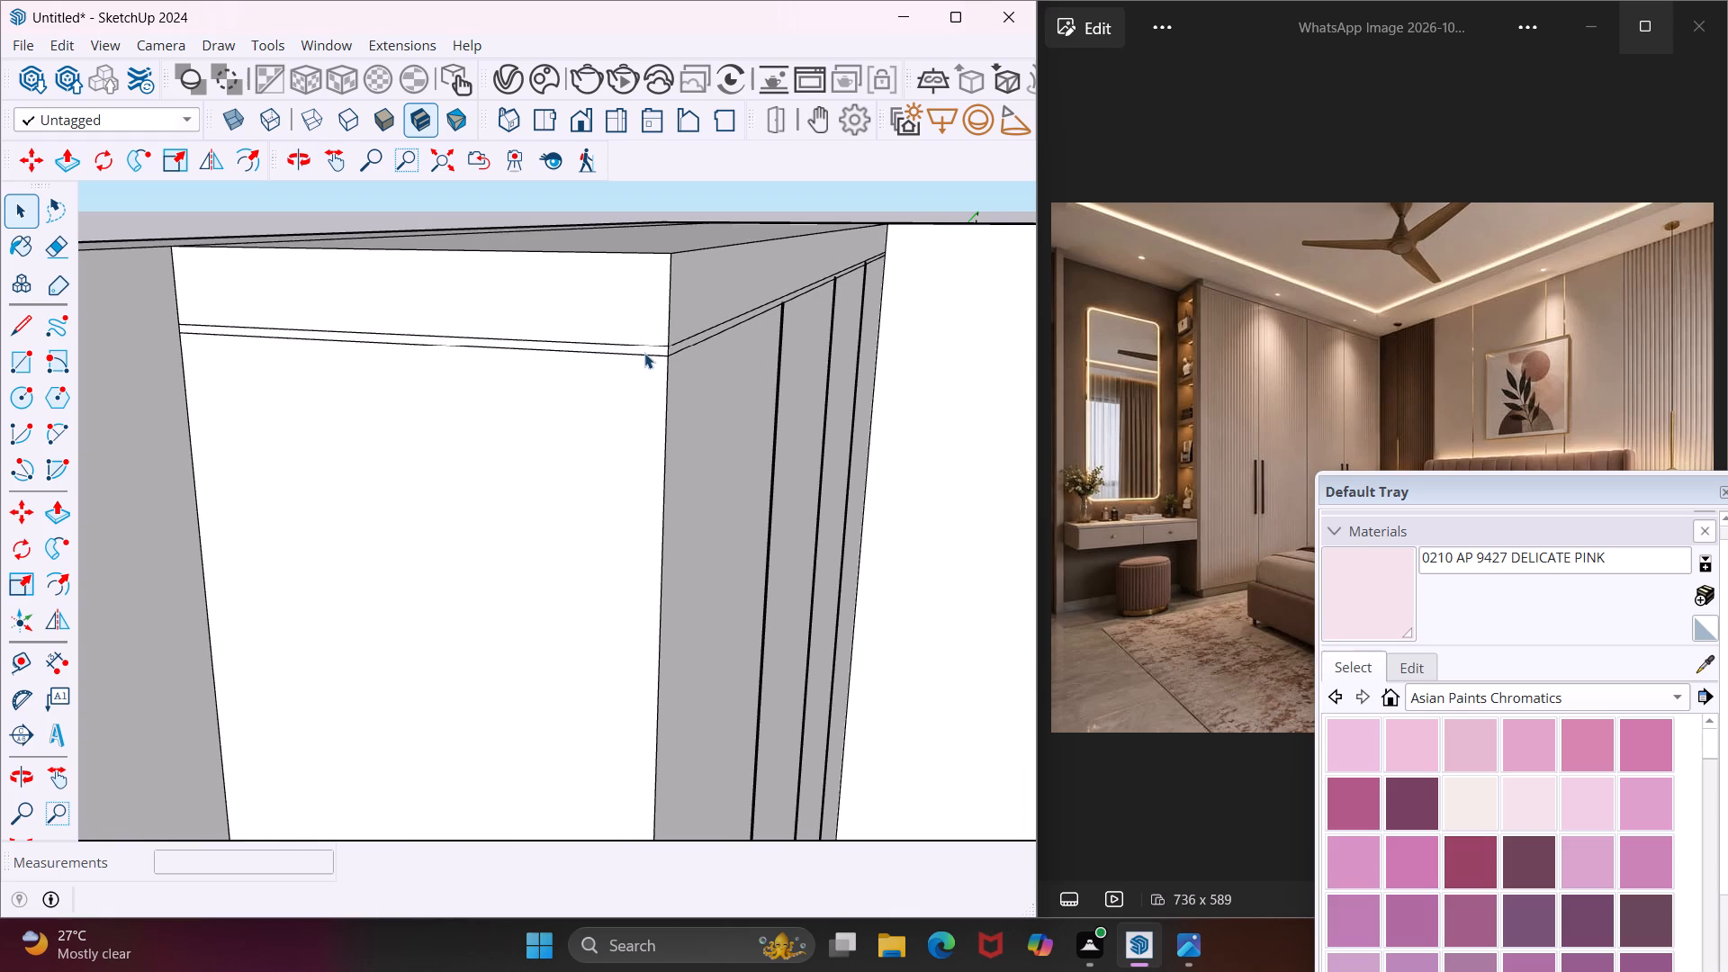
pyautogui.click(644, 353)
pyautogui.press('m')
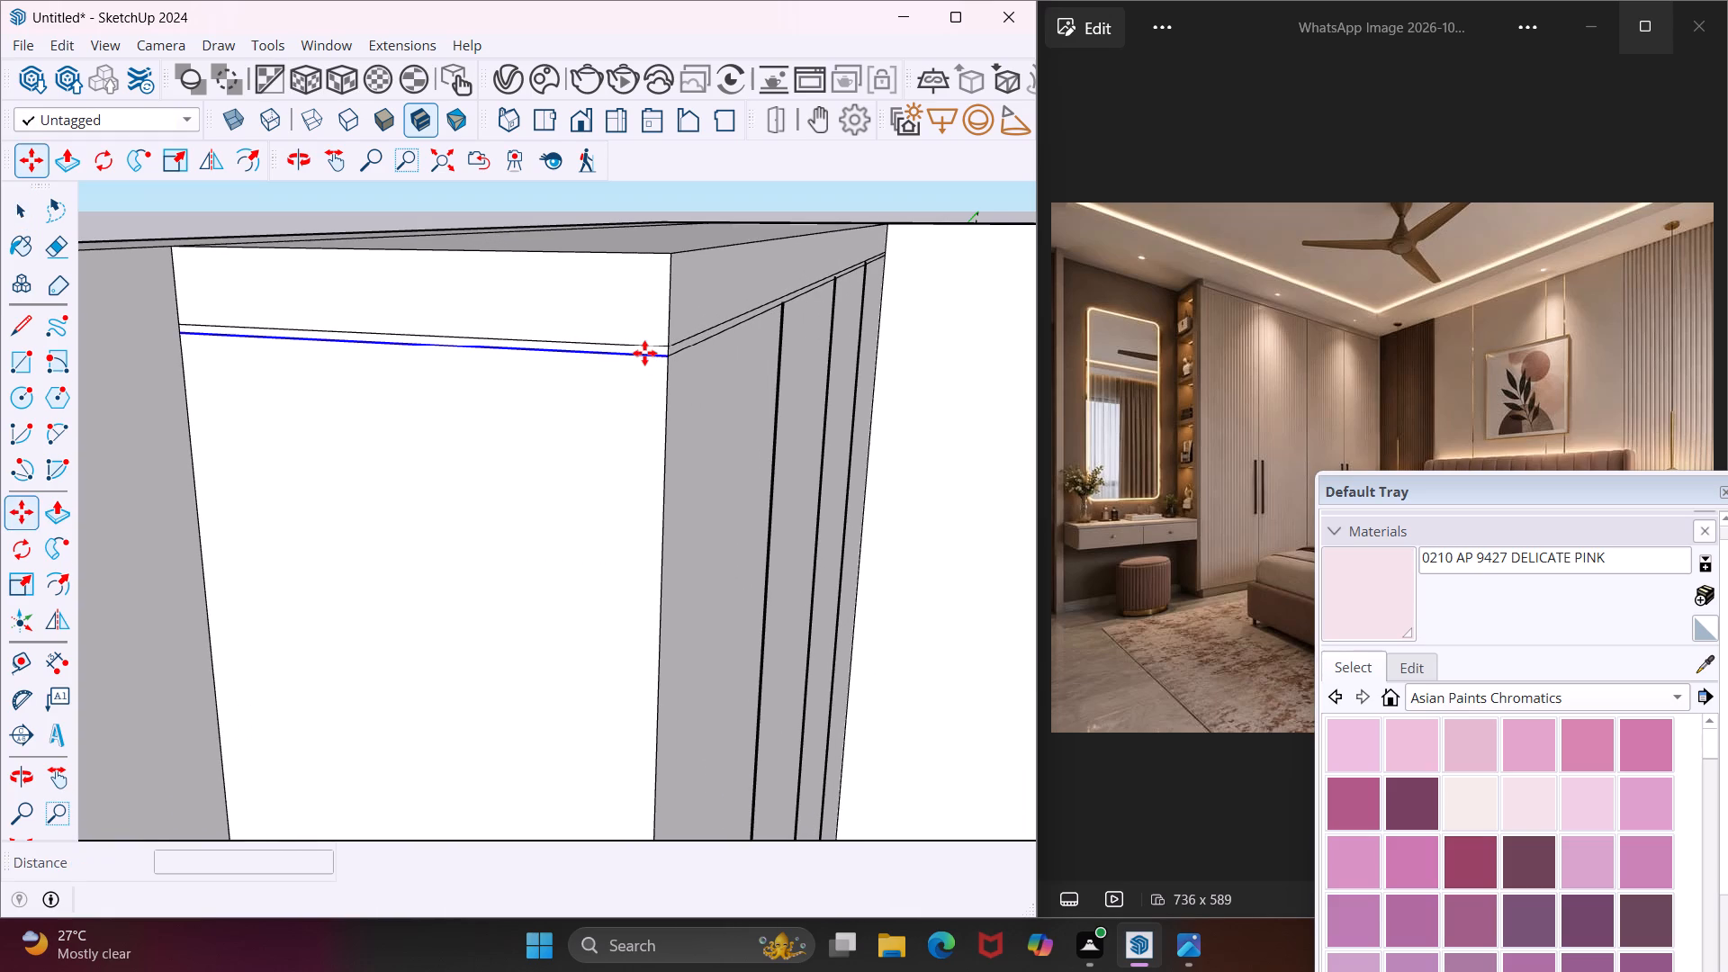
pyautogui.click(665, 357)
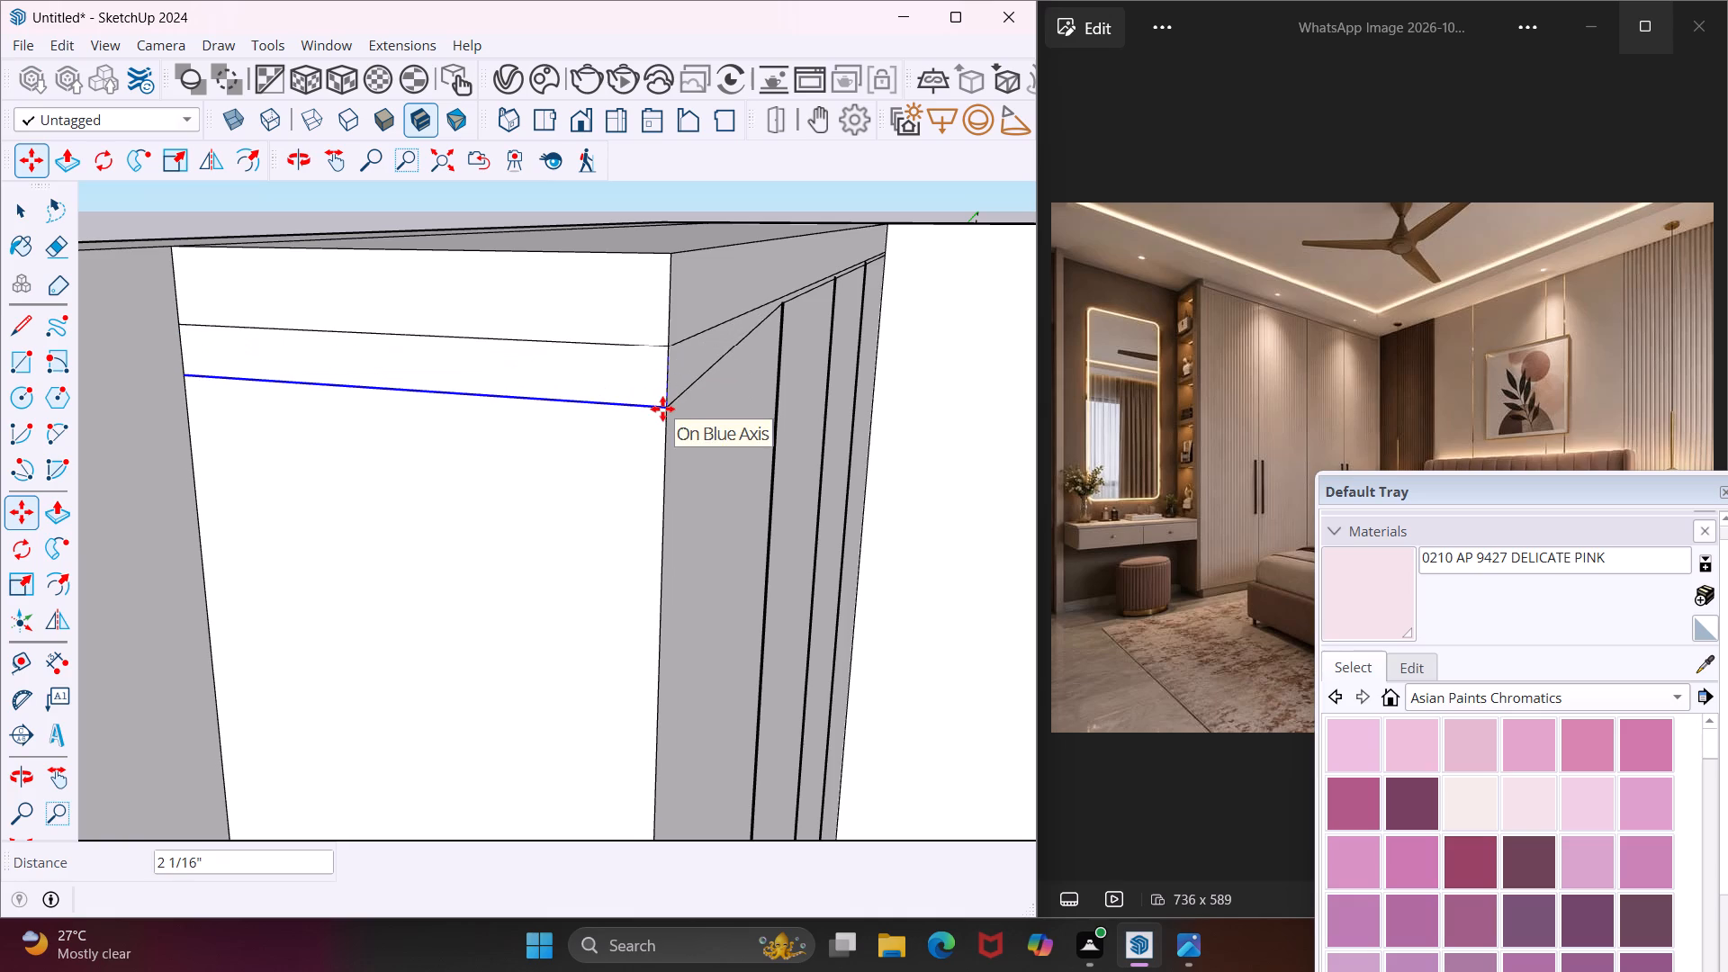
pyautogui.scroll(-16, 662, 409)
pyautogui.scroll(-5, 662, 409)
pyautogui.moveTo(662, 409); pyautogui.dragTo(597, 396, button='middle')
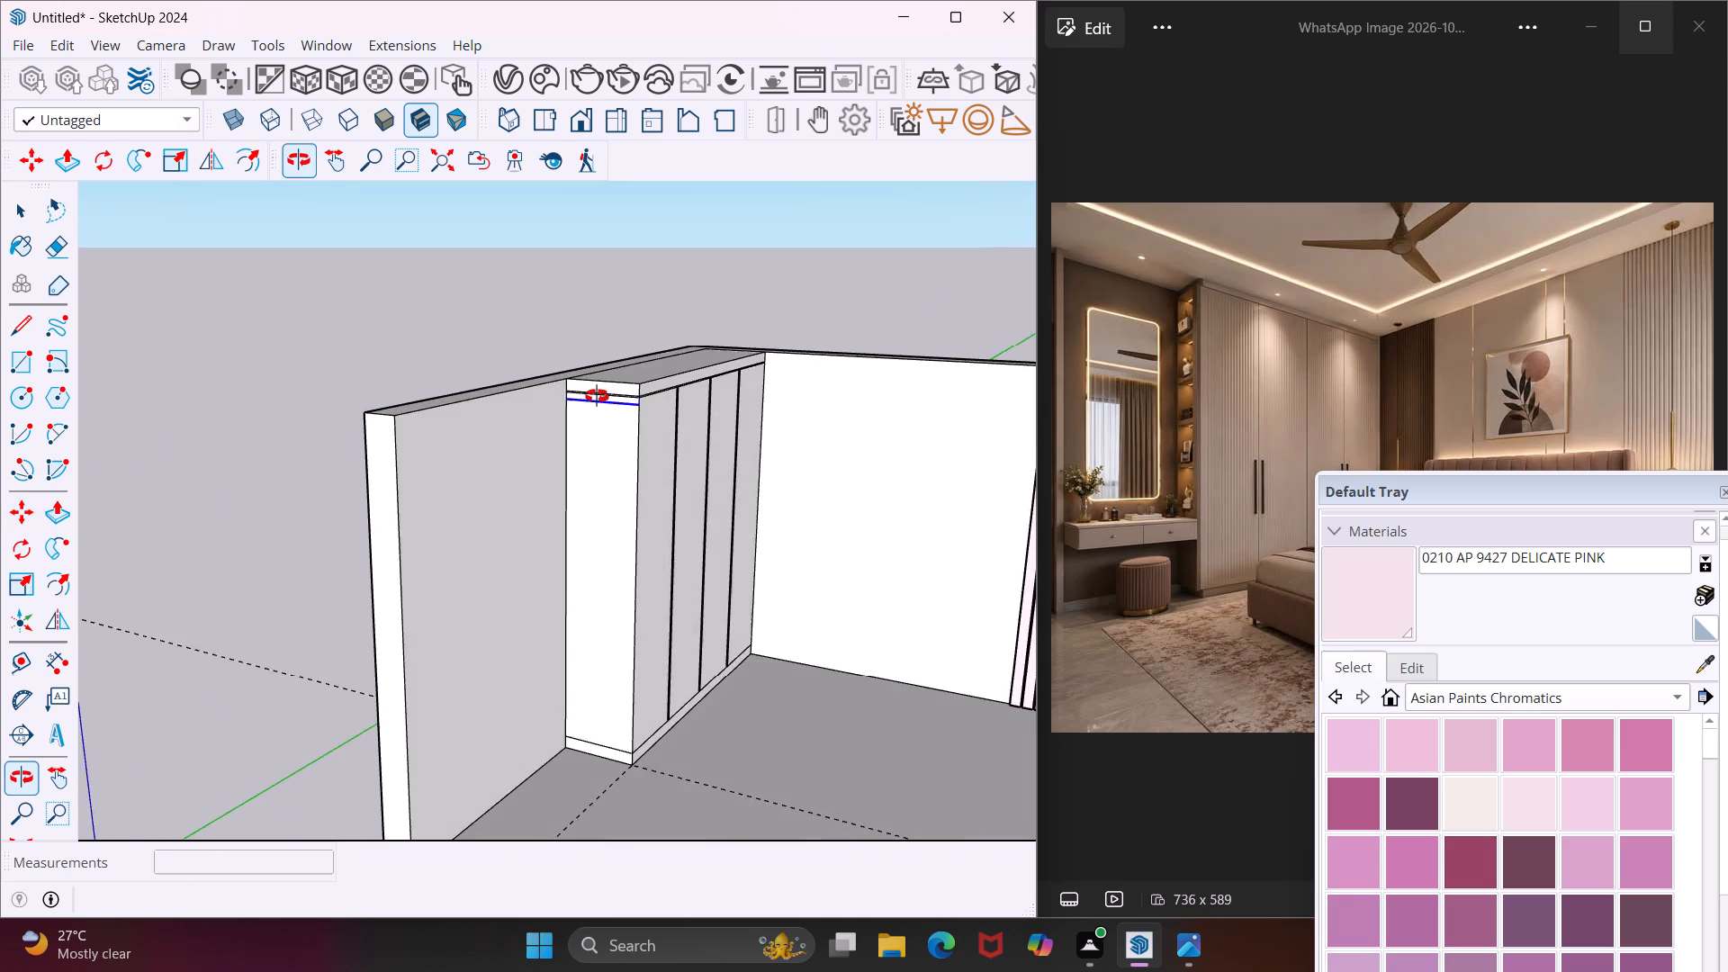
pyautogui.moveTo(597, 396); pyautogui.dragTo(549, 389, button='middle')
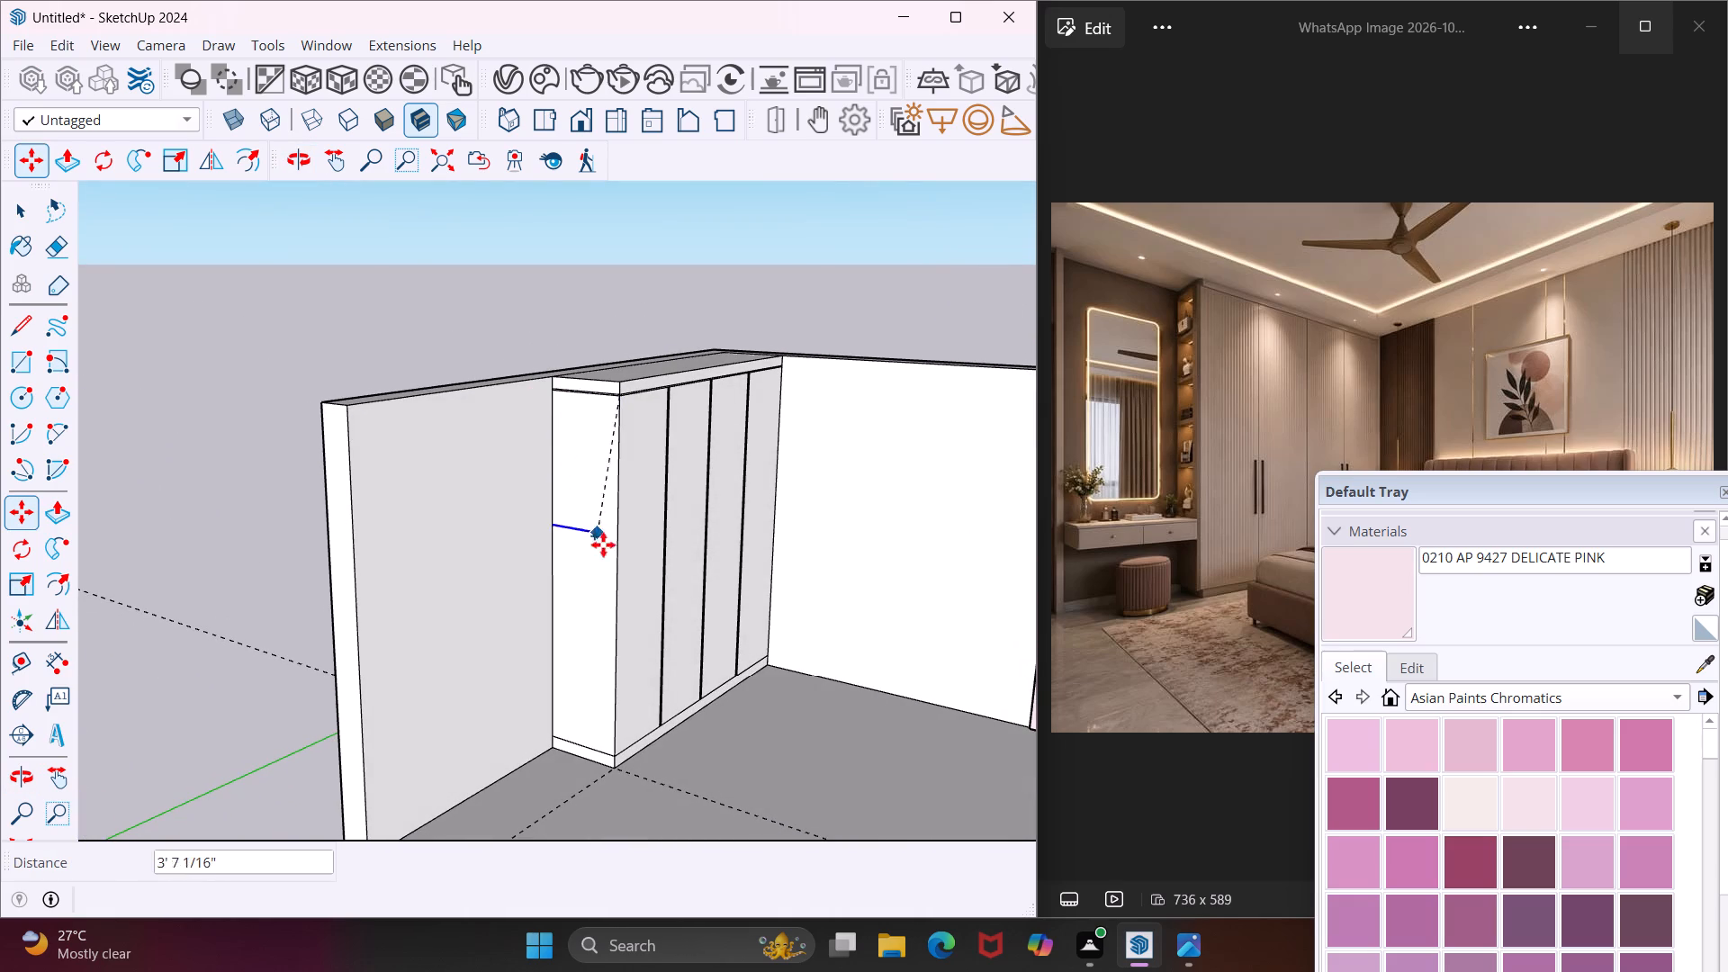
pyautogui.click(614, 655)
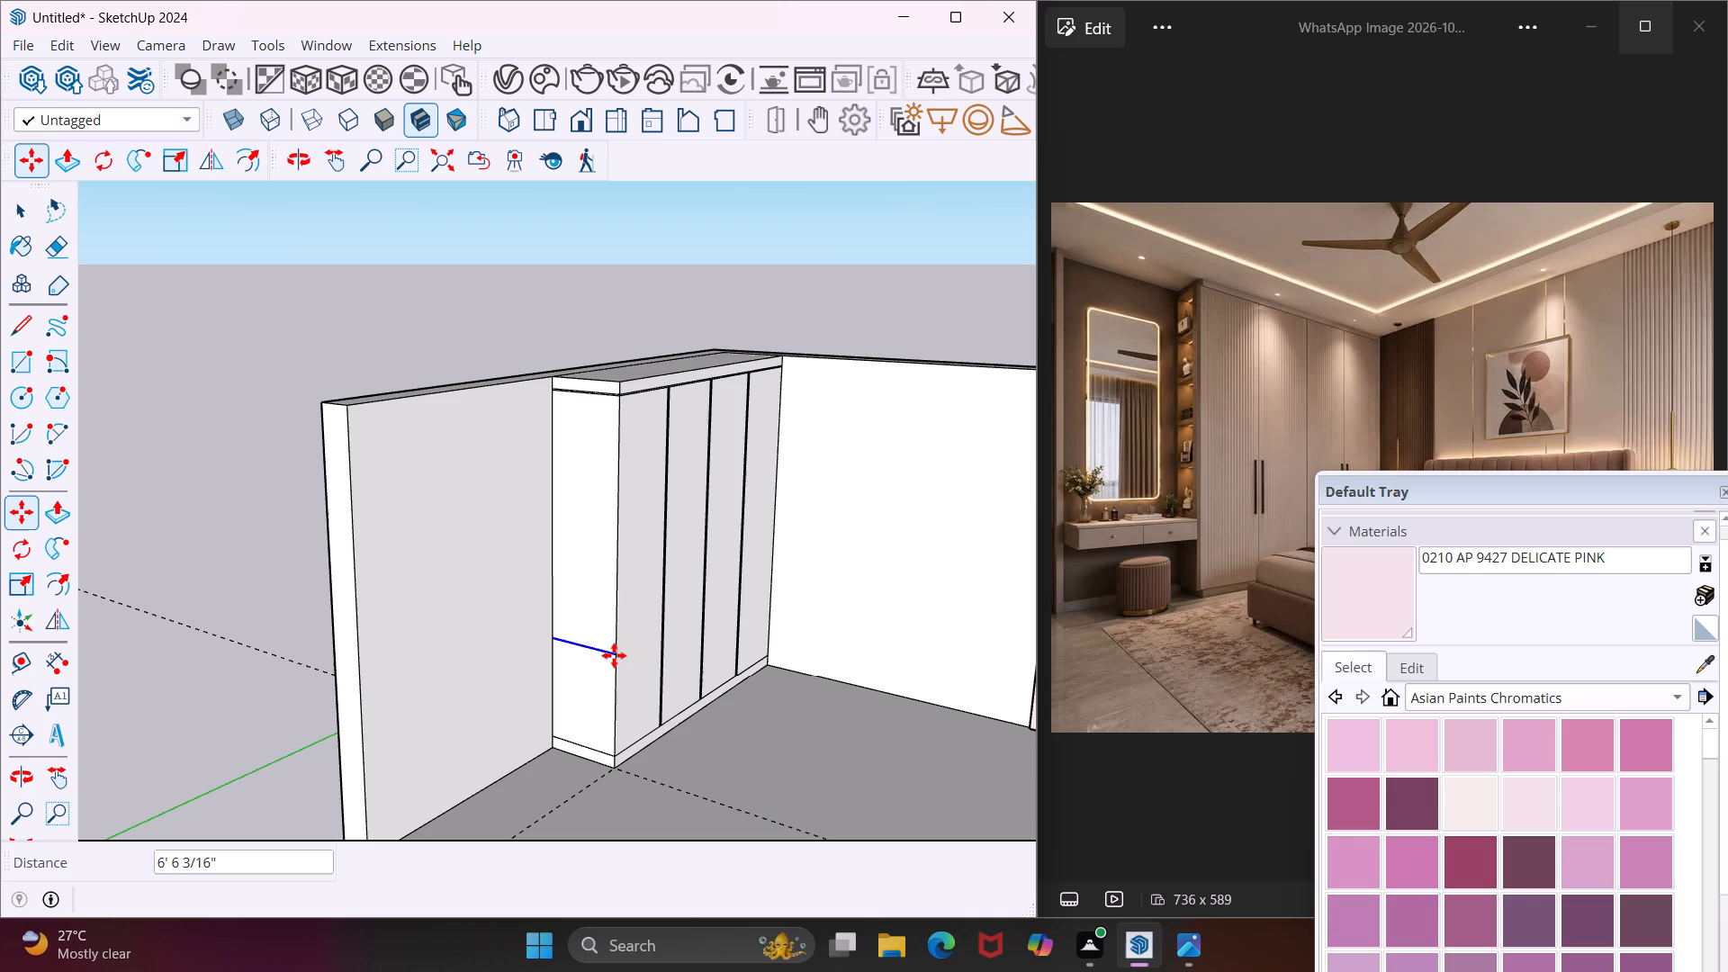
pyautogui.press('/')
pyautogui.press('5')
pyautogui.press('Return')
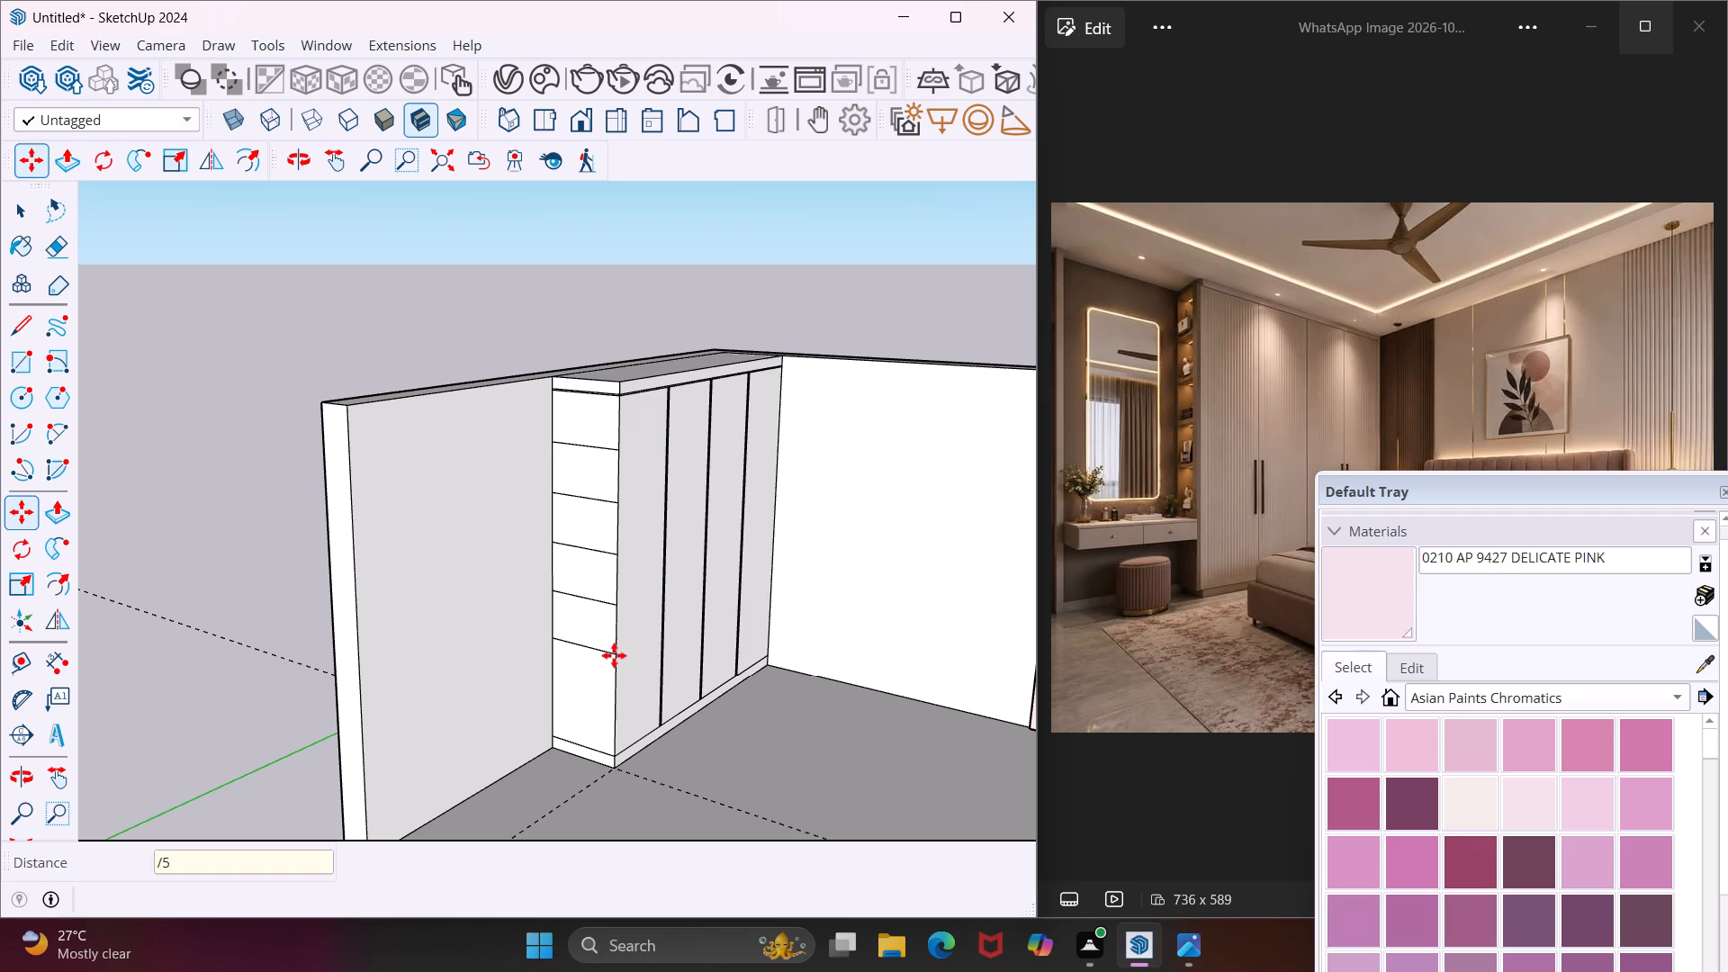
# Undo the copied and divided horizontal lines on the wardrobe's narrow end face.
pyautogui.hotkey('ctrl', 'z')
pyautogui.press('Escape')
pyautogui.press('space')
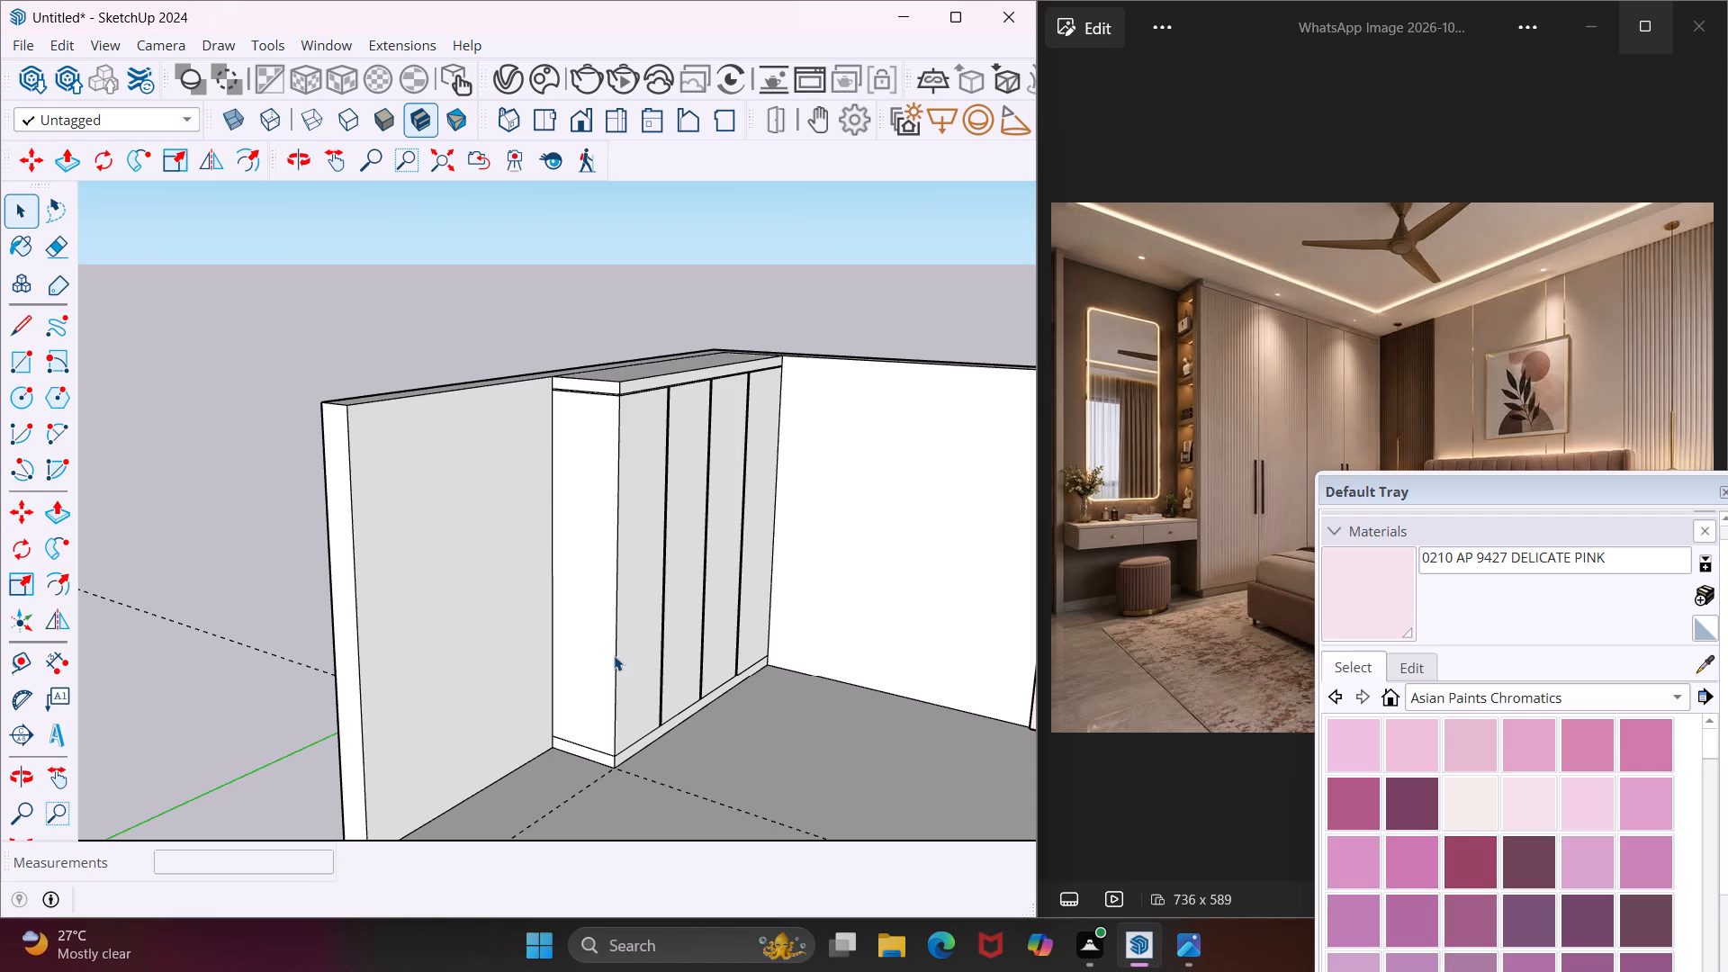
# Copy the skirting's upper line on the wardrobe's narrow end face 2' upward.
pyautogui.scroll(7, 601, 751)
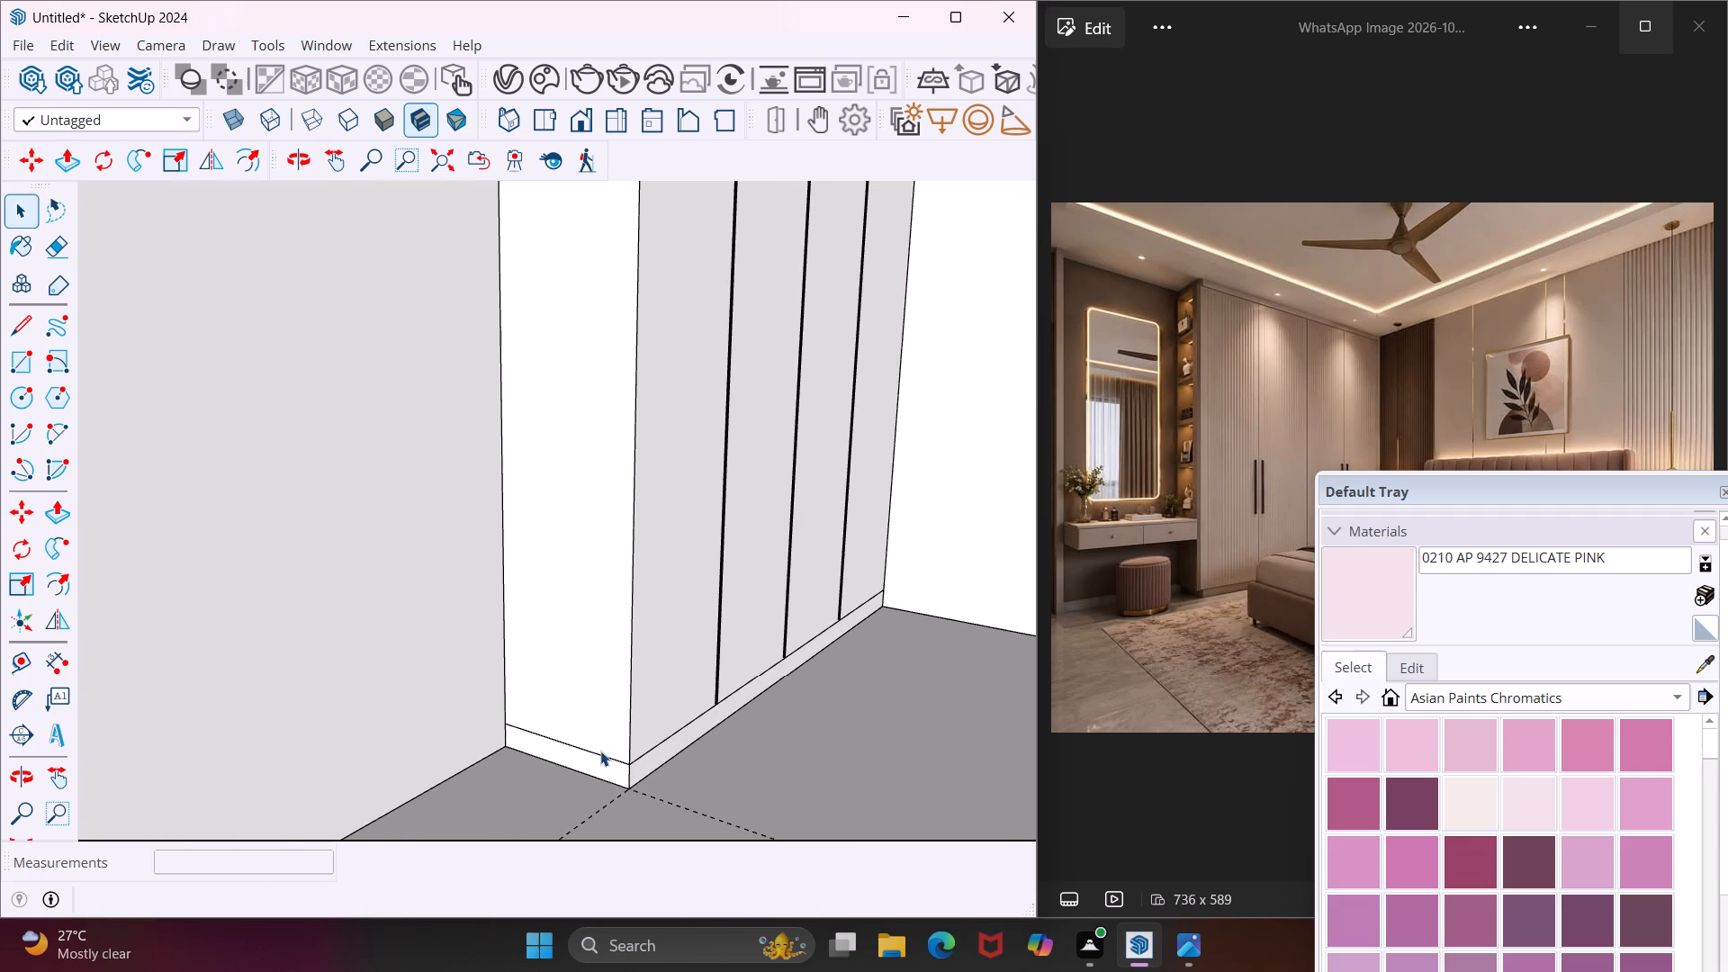
pyautogui.click(600, 751)
pyautogui.click(613, 758)
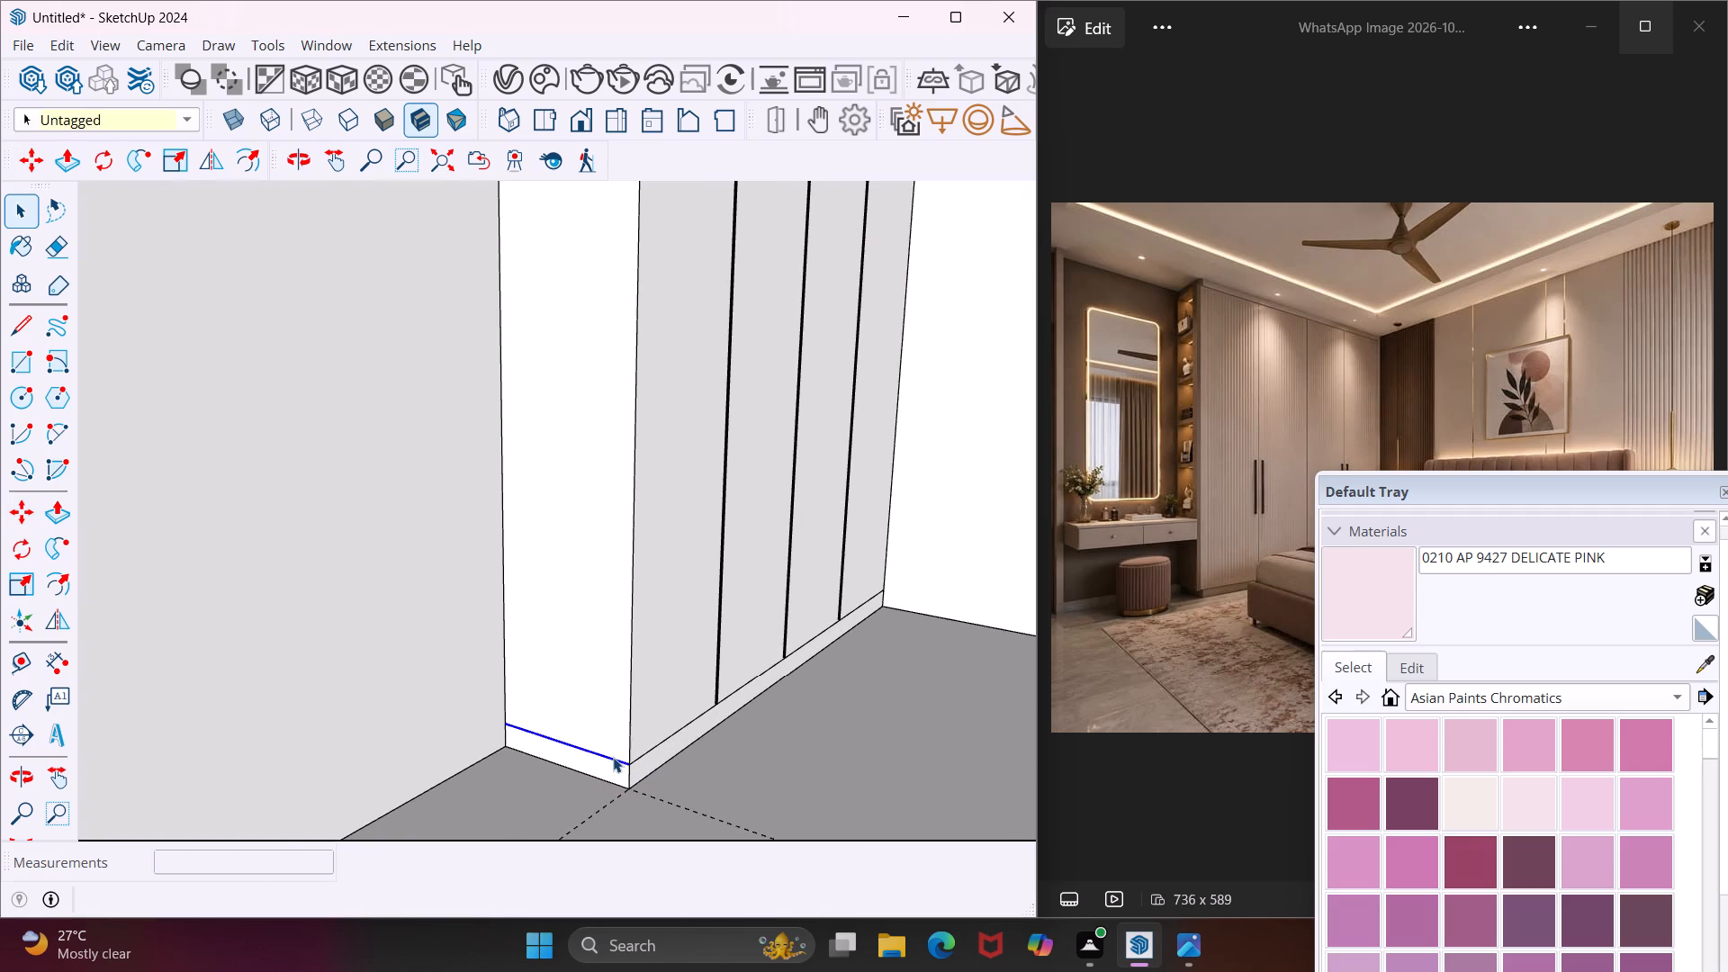
pyautogui.press('m')
pyautogui.click(633, 765)
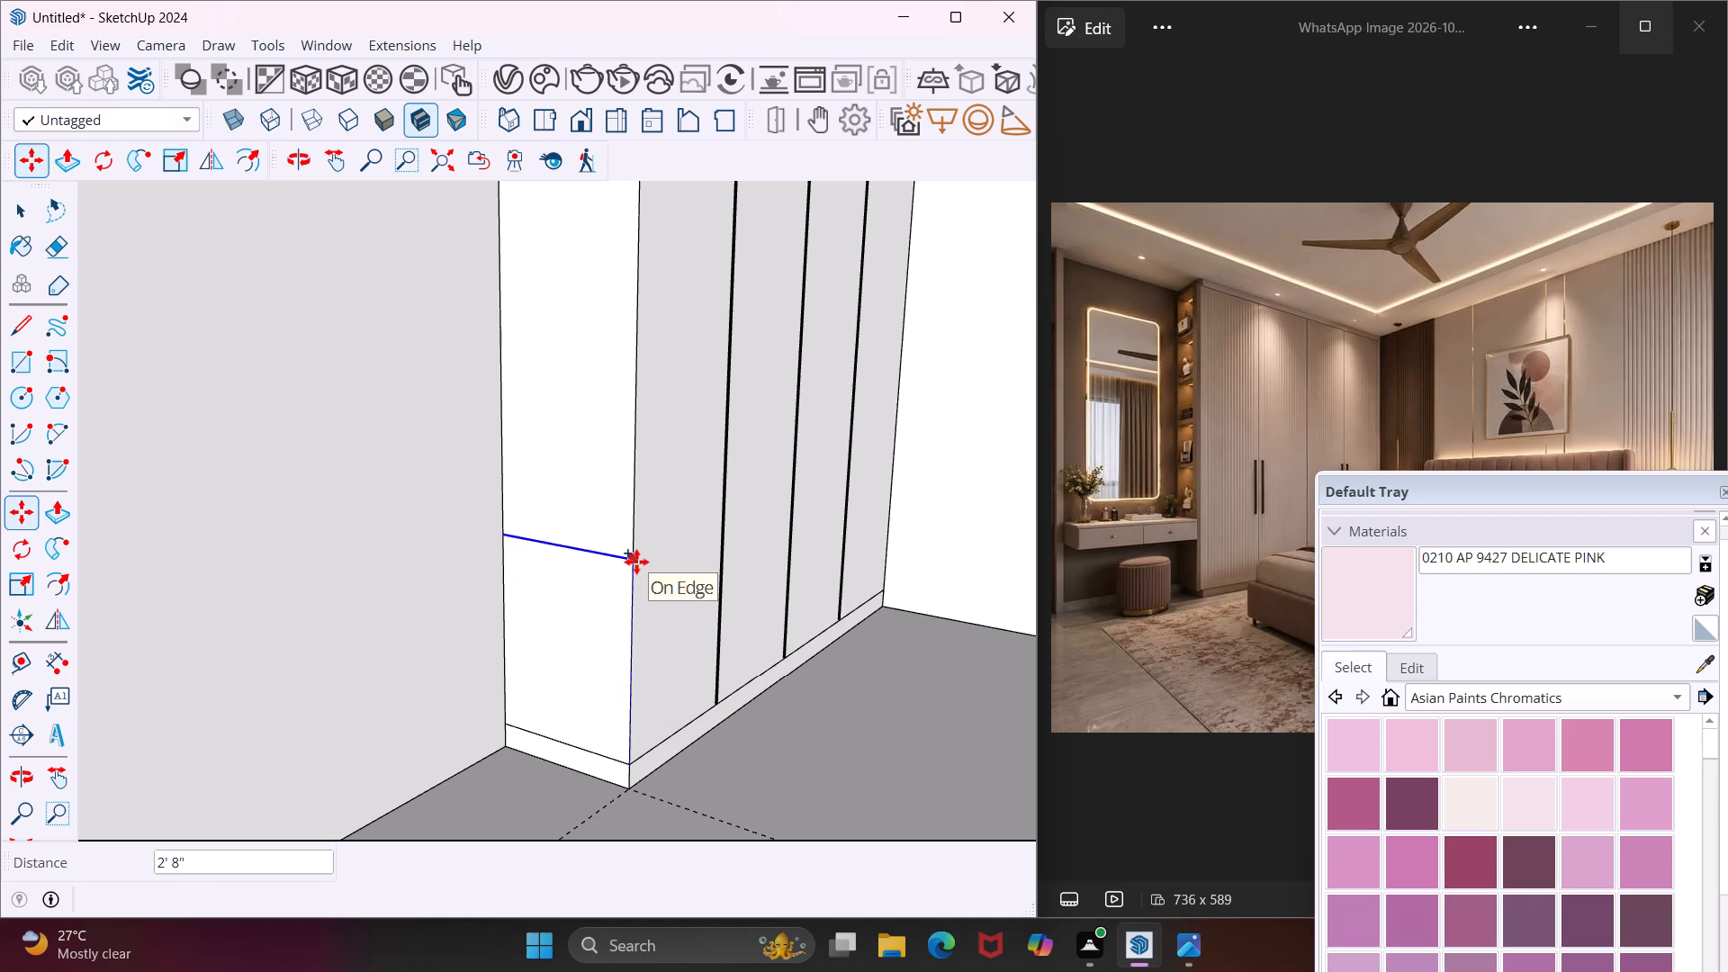
pyautogui.press('2')
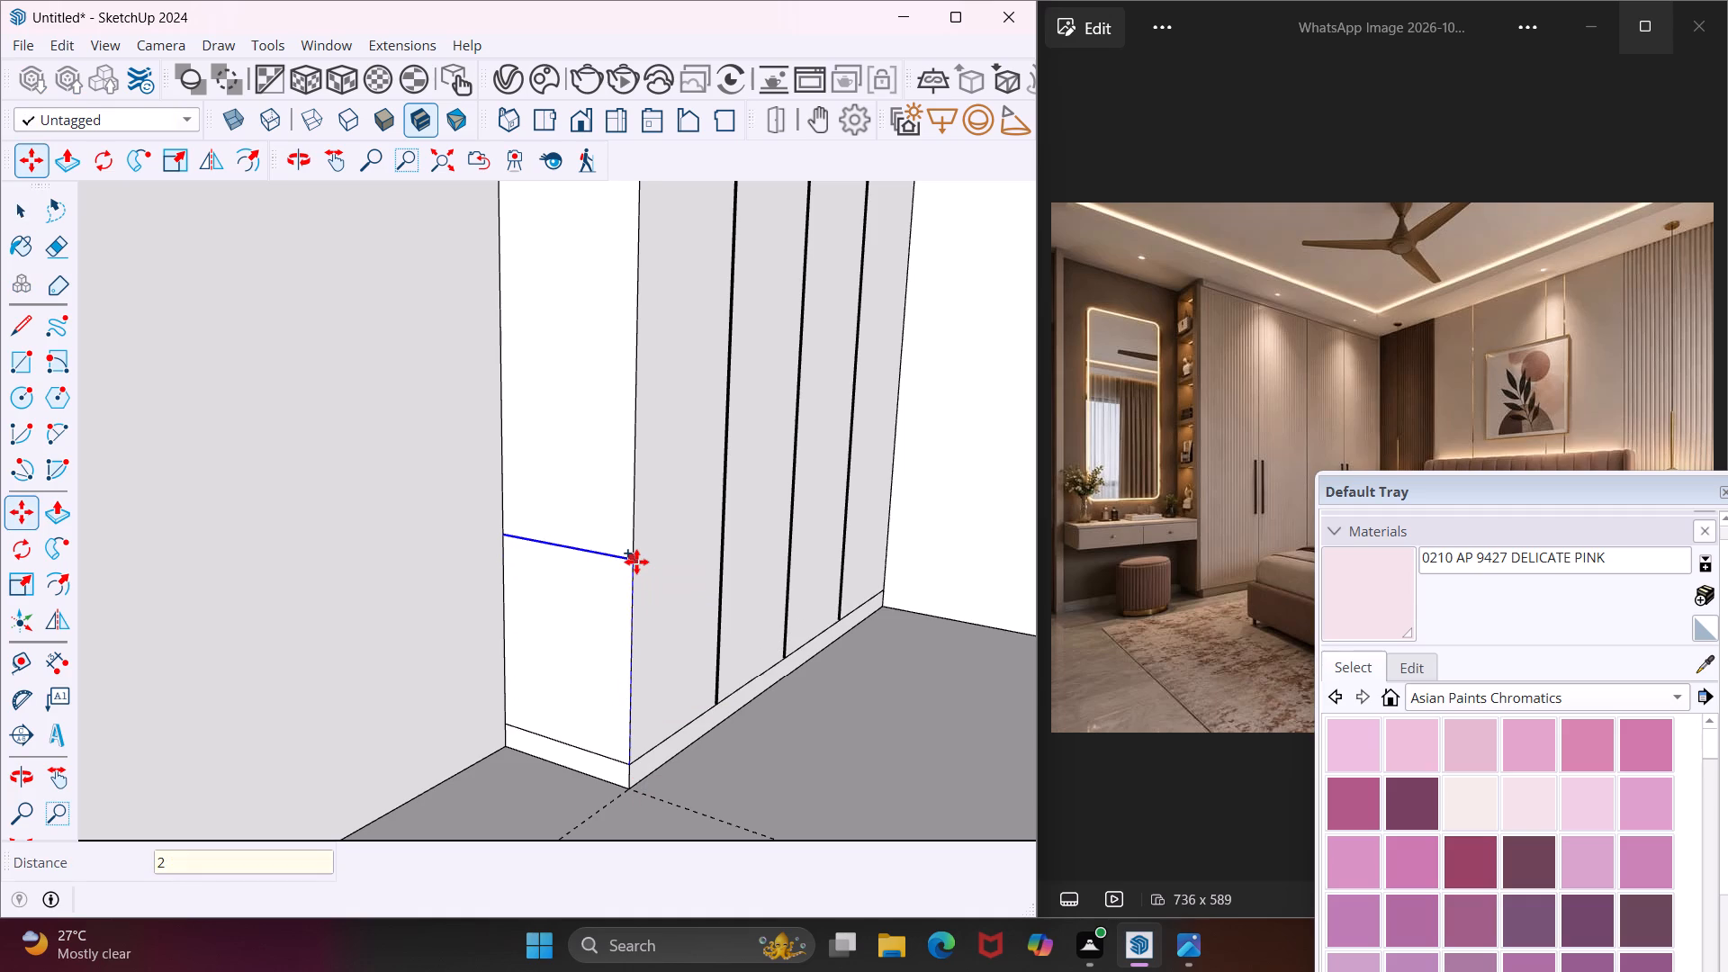
pyautogui.press("'")
pyautogui.press('Return')
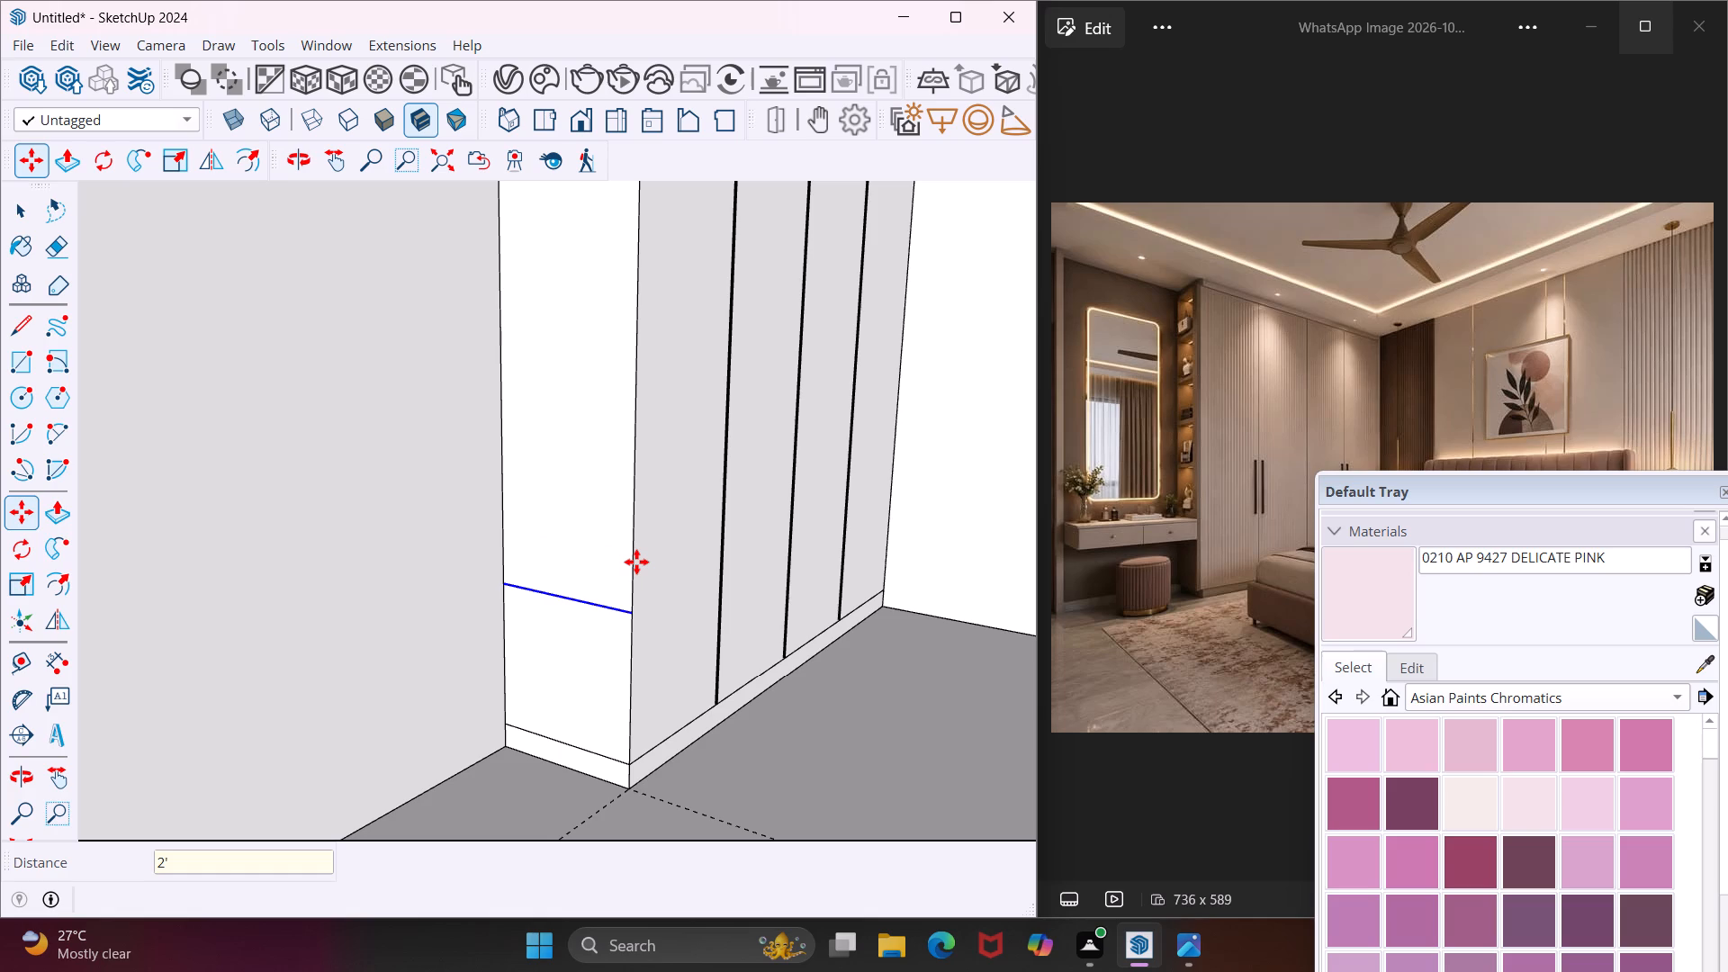
# Move the copied horizontal line on the narrow end face a further 9" upward.
pyautogui.click(639, 613)
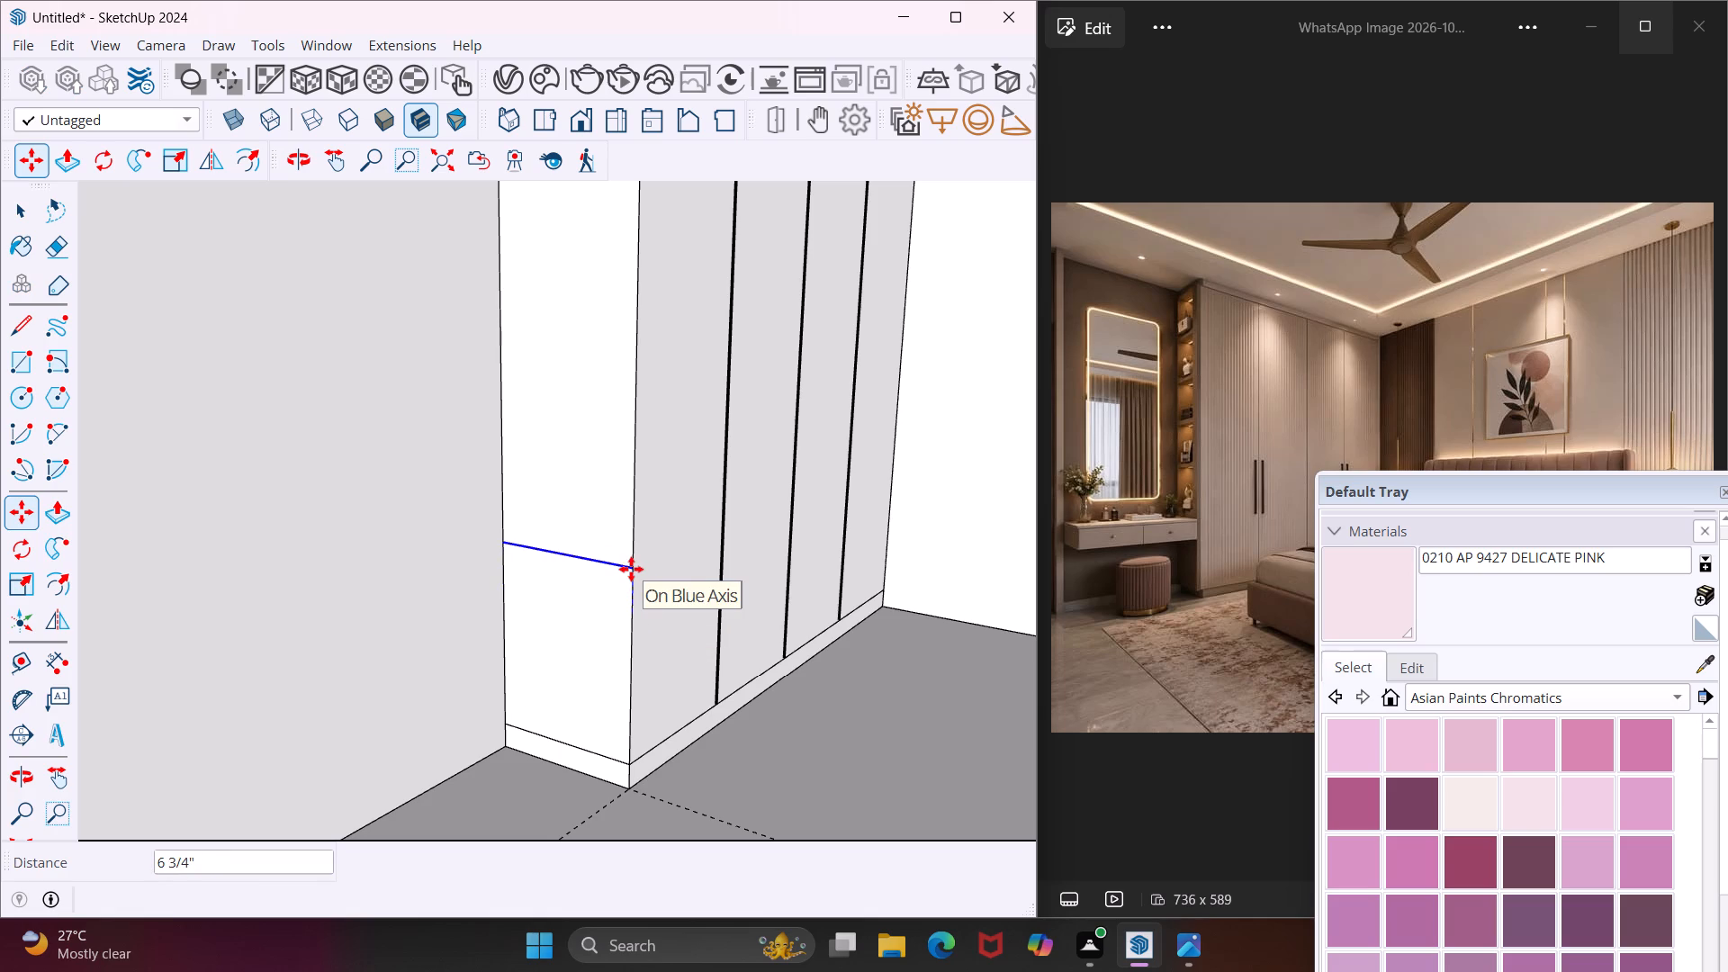
pyautogui.press('9')
pyautogui.hotkey('shift', '"')
pyautogui.press('Return')
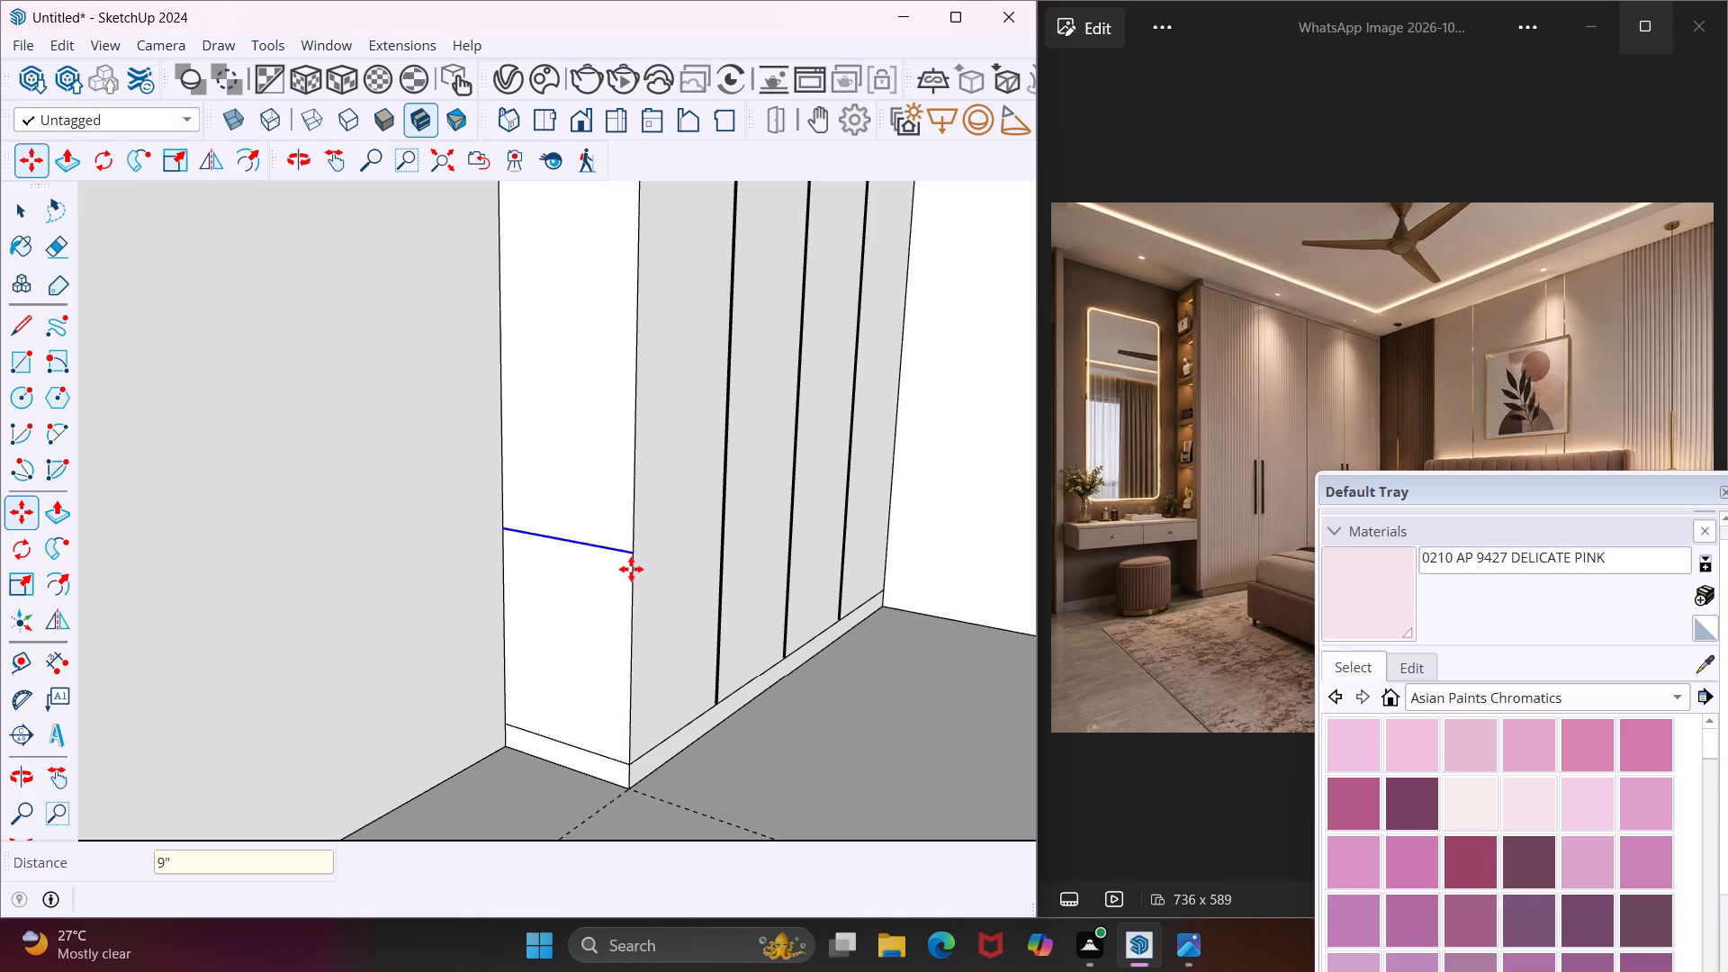
# Copy the horizontal line on the wardrobe's narrow end face 6' 7" up to the top groove line and divide the span into 4 equal parts.
pyautogui.scroll(-5, 631, 569)
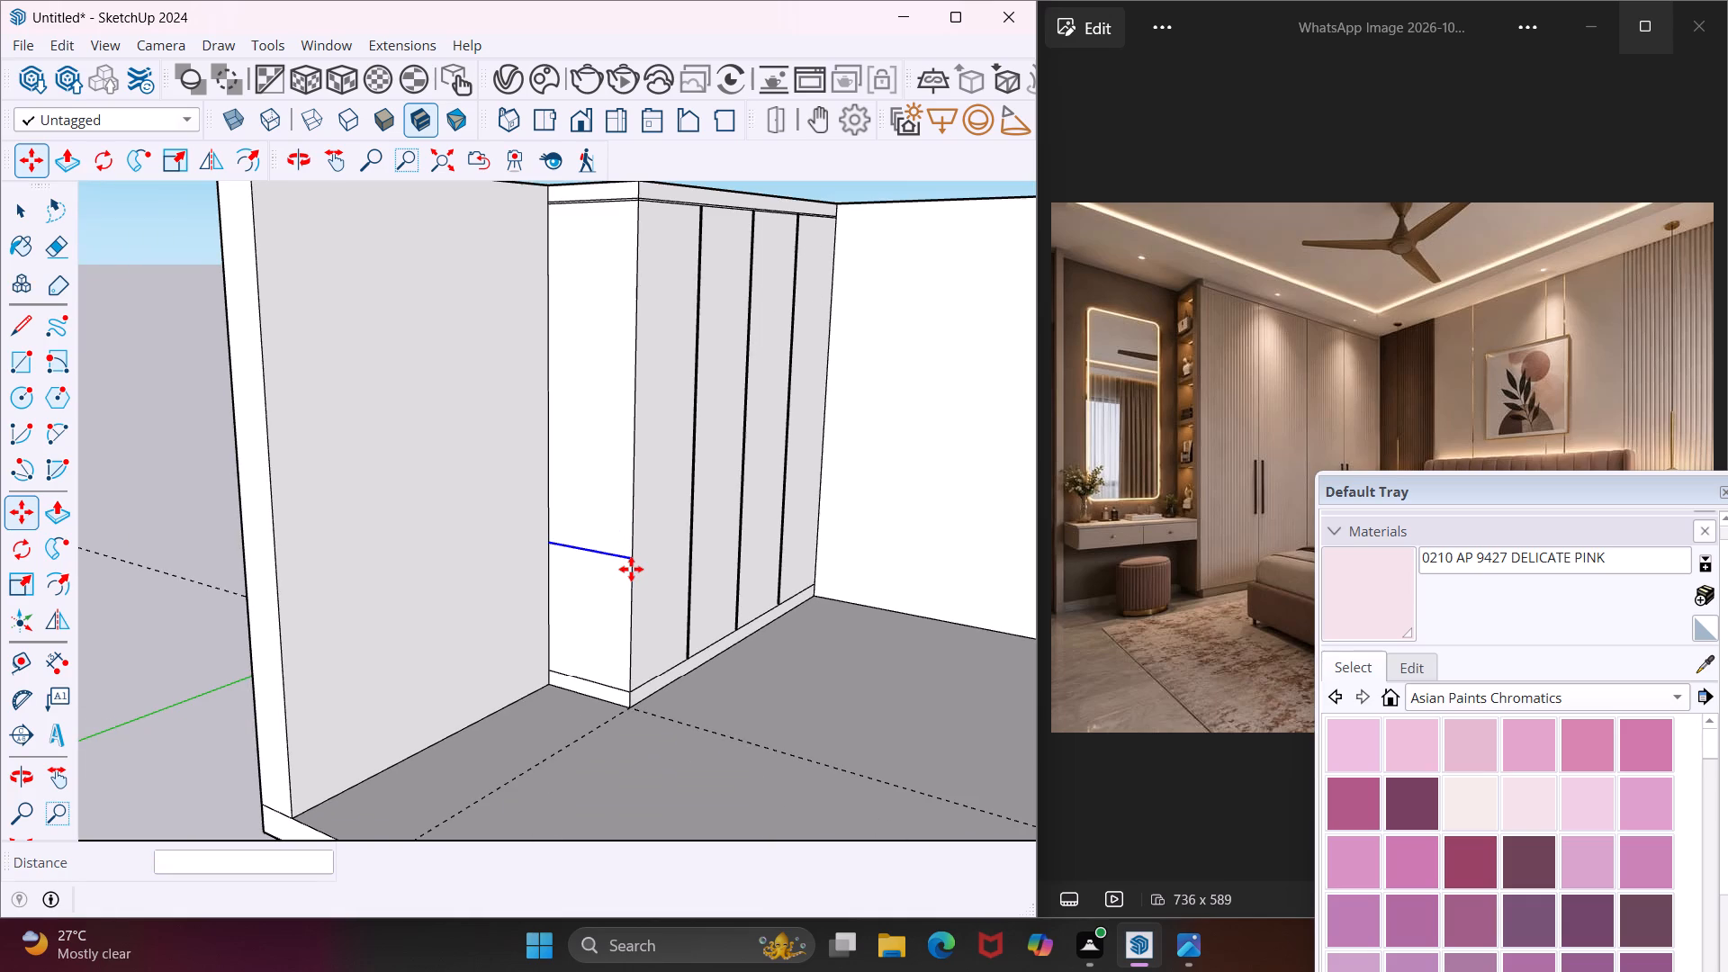
pyautogui.scroll(-1, 631, 569)
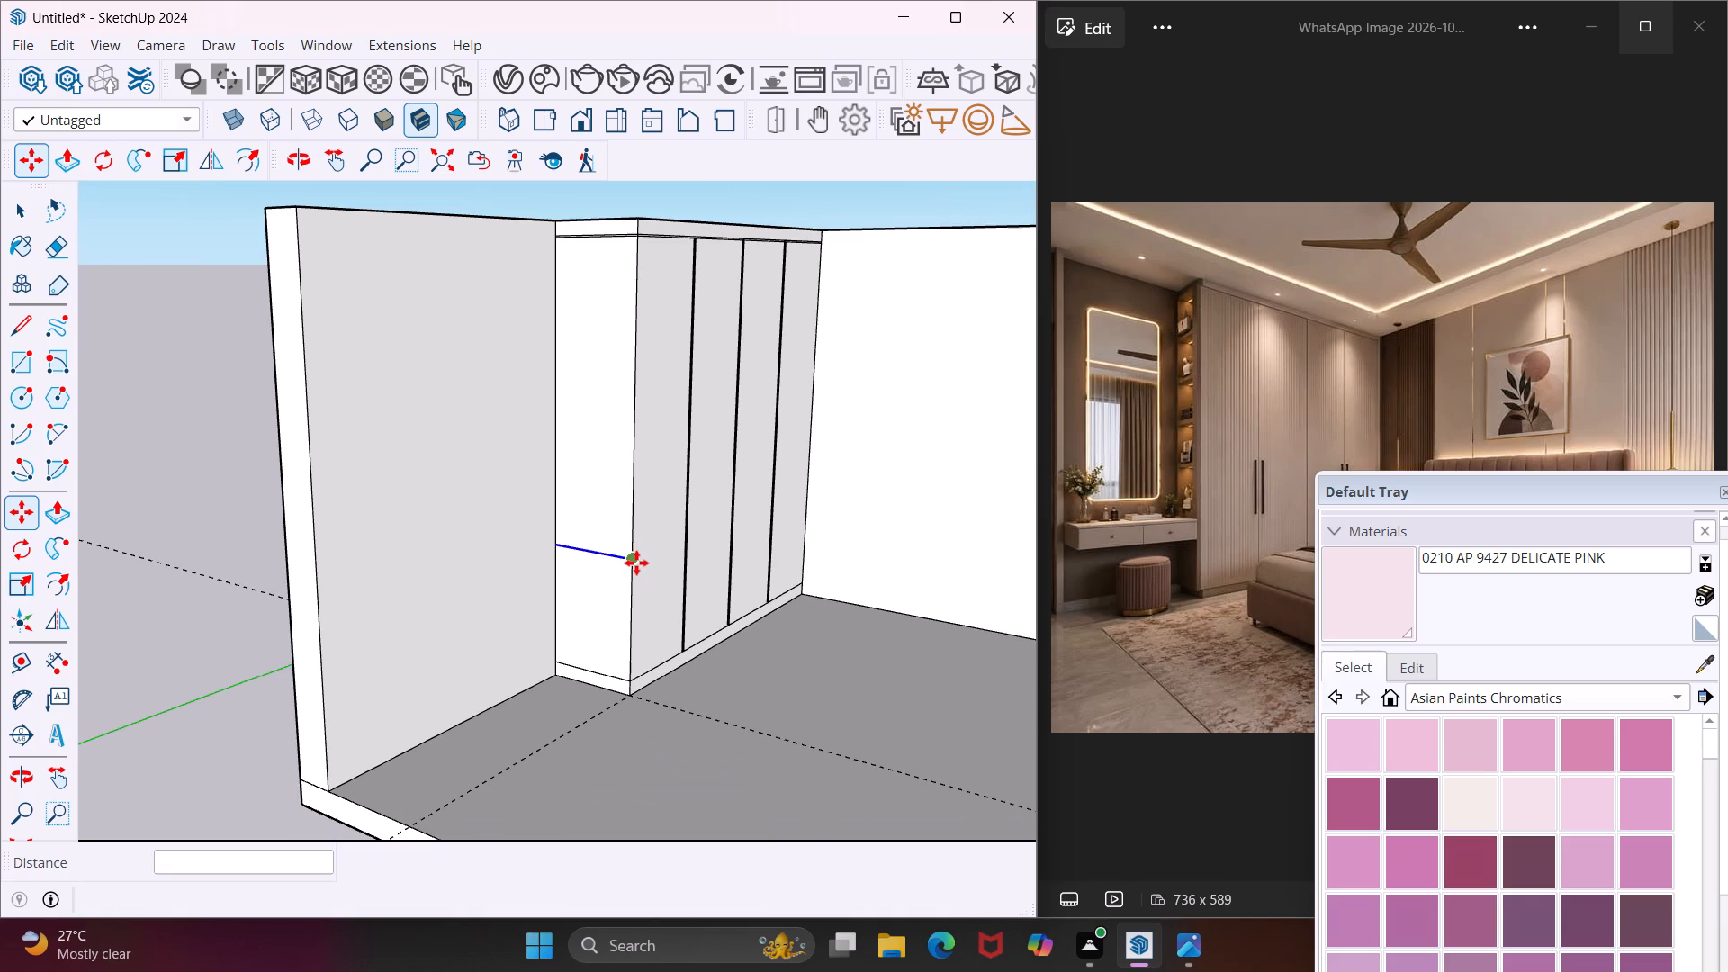
pyautogui.click(636, 562)
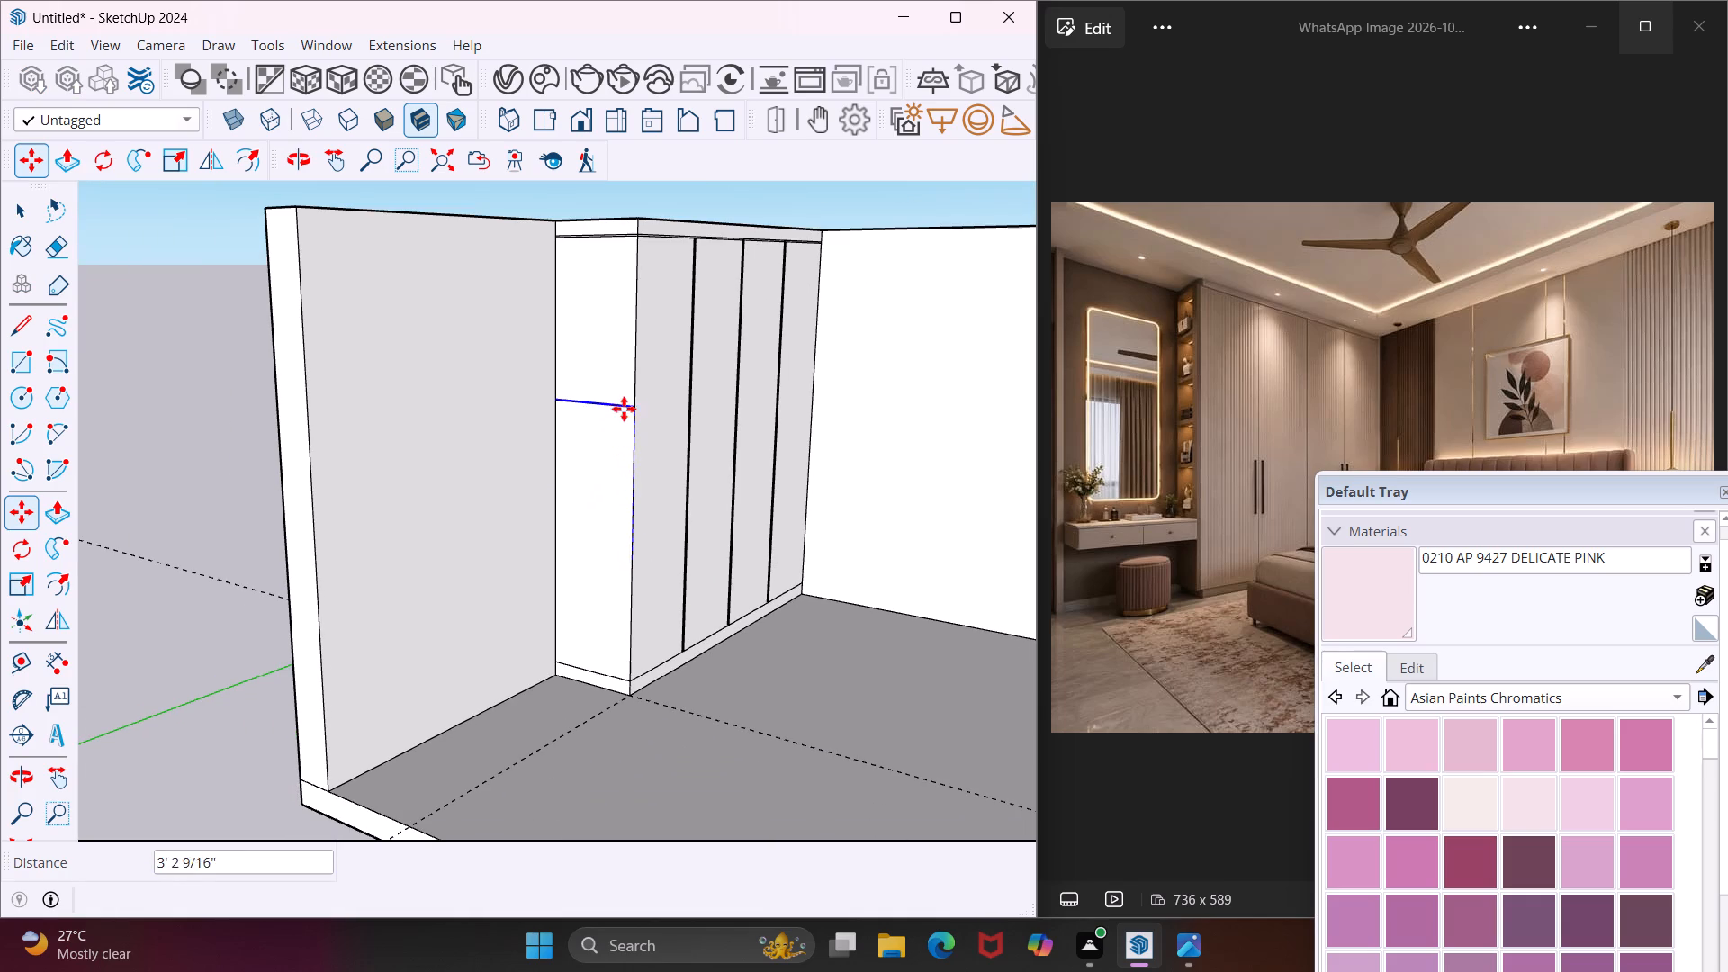
pyautogui.scroll(10, 638, 230)
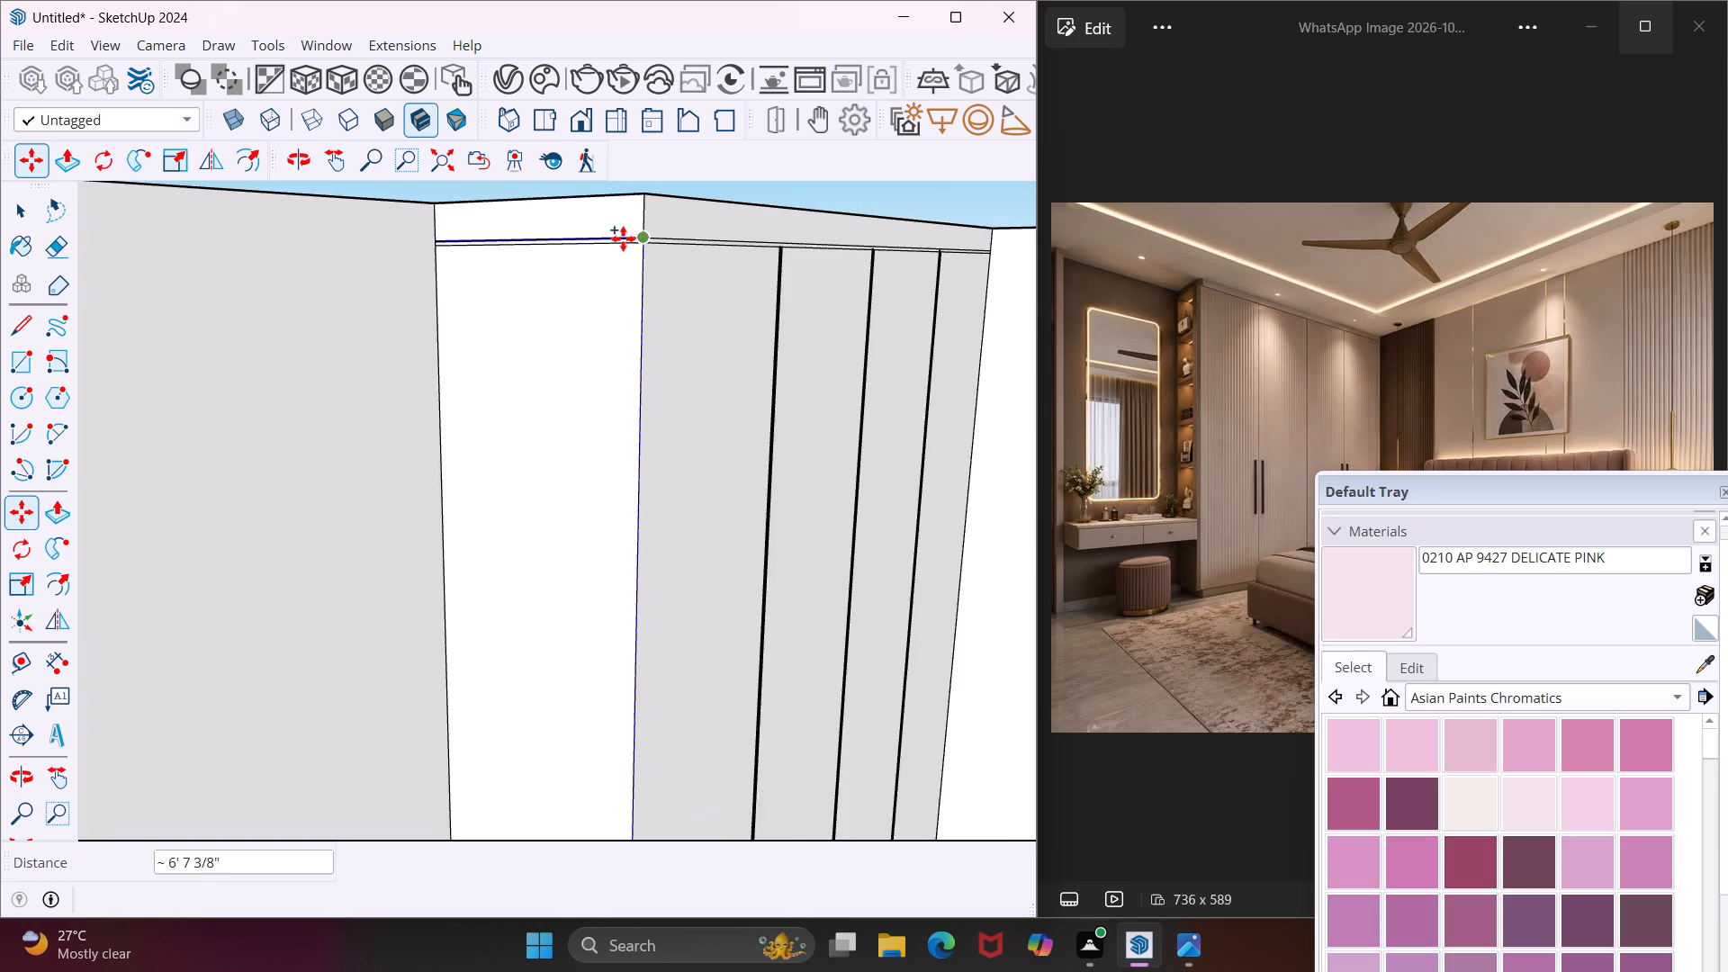
pyautogui.scroll(9, 623, 238)
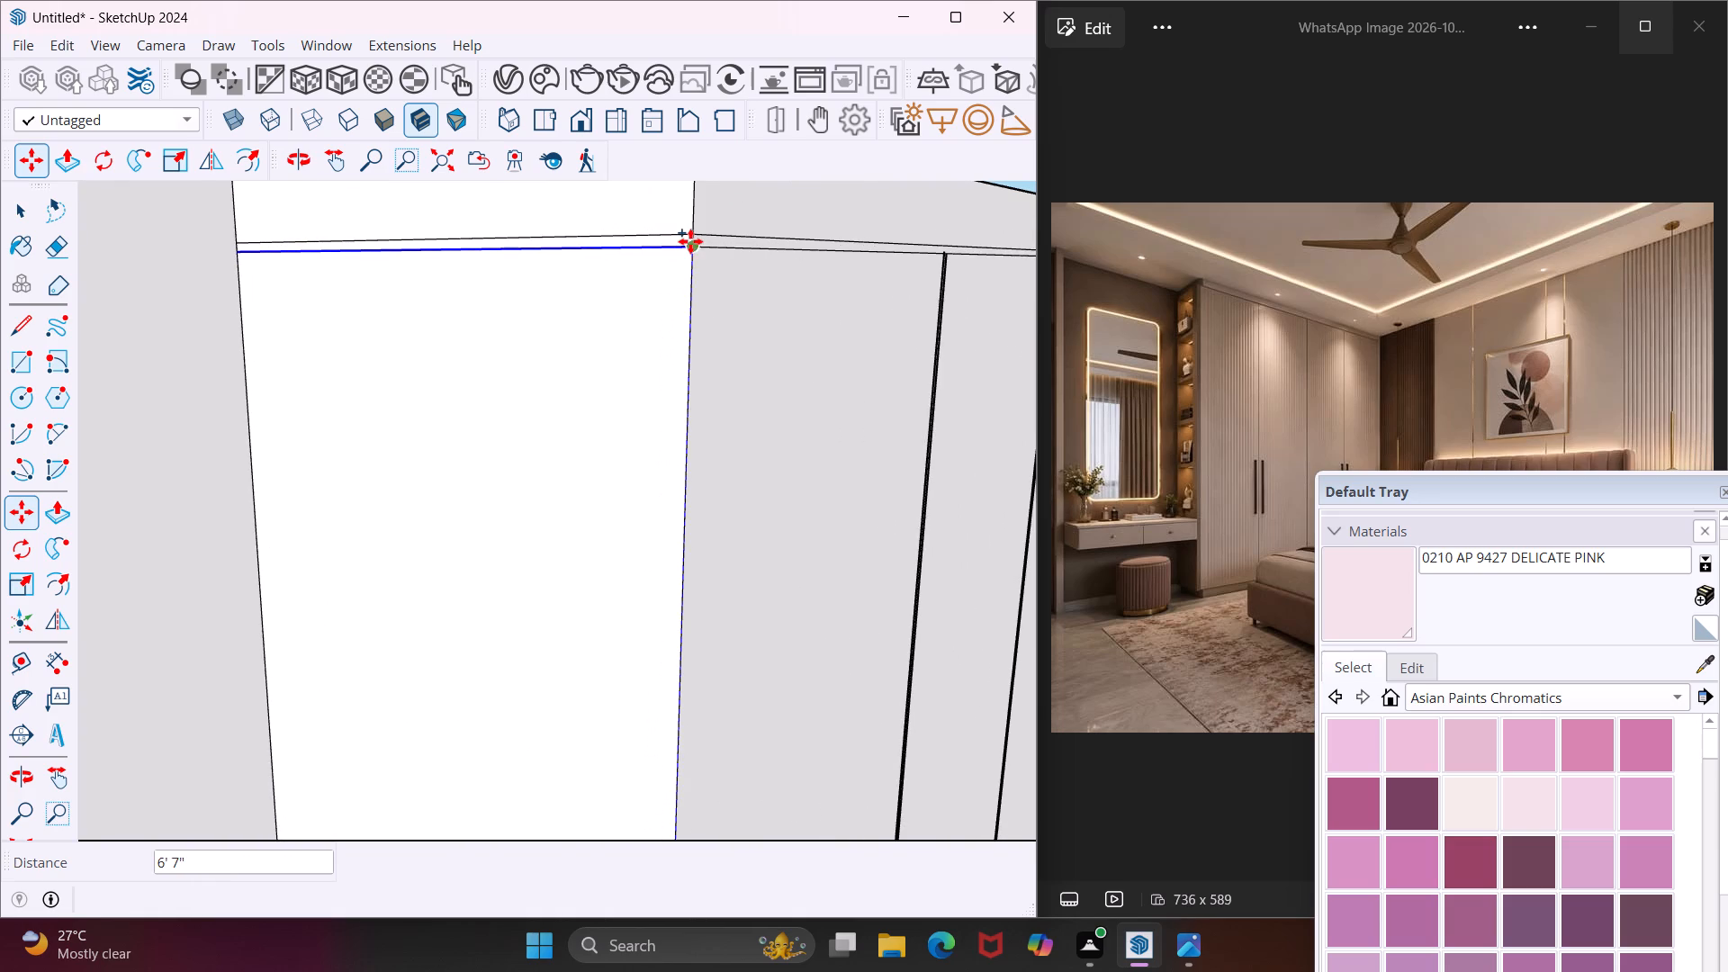
pyautogui.click(693, 242)
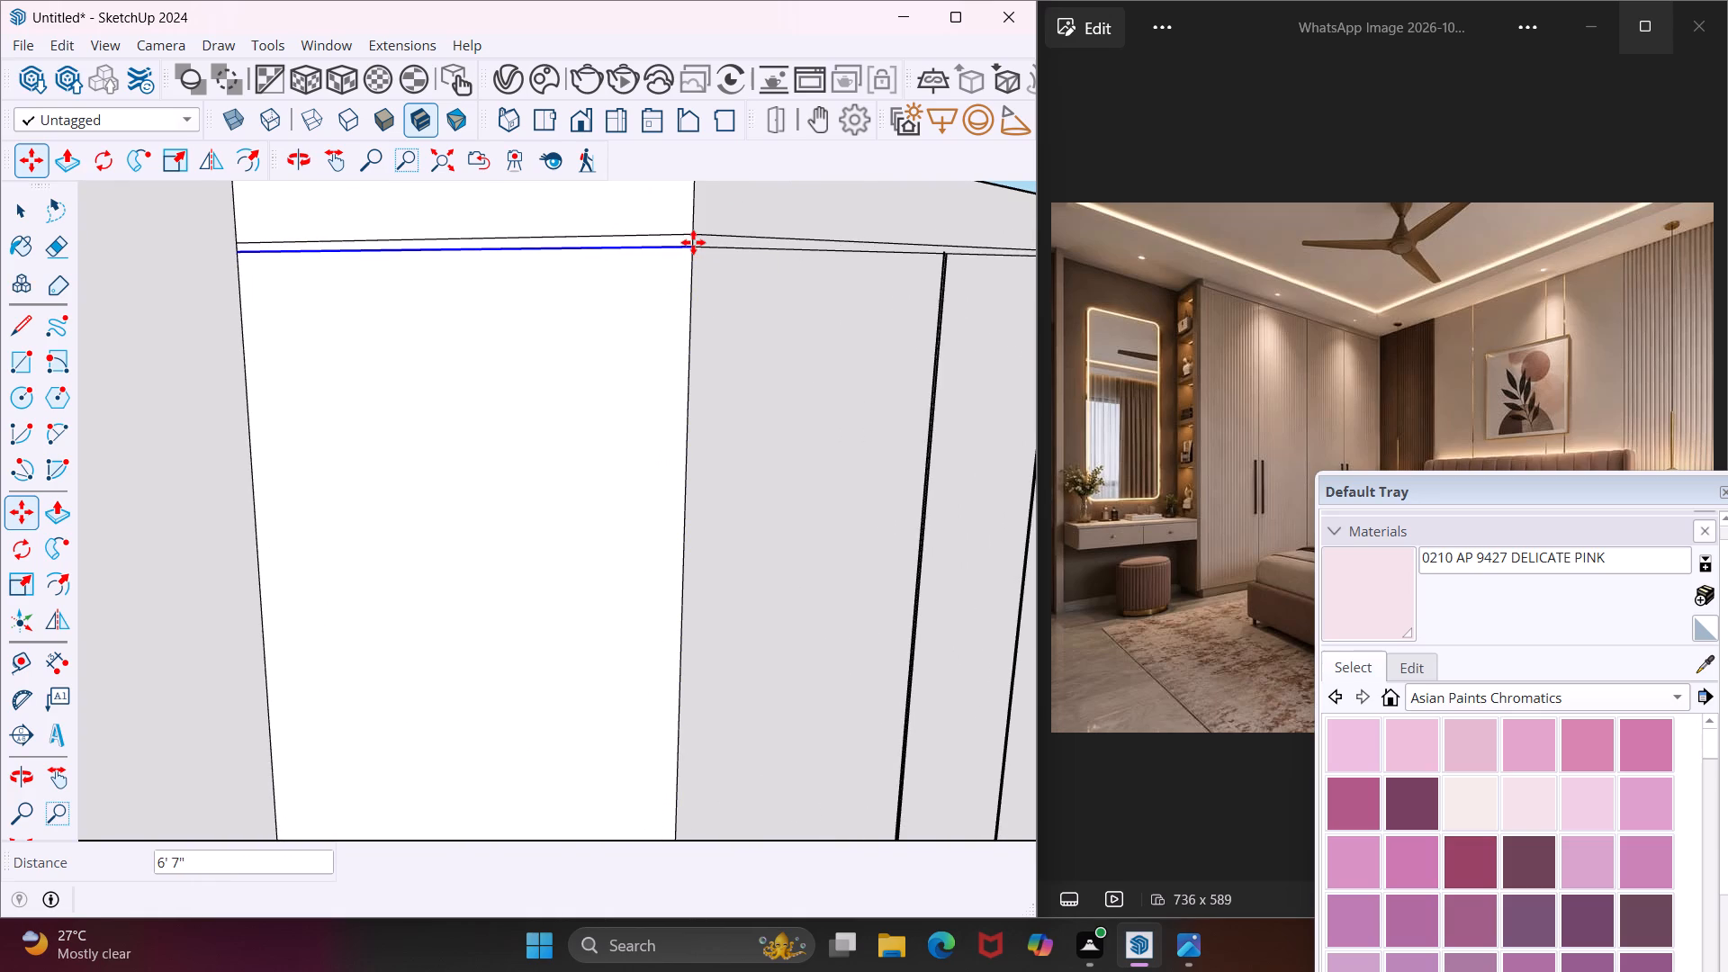
pyautogui.write('/4')
pyautogui.press('Return')
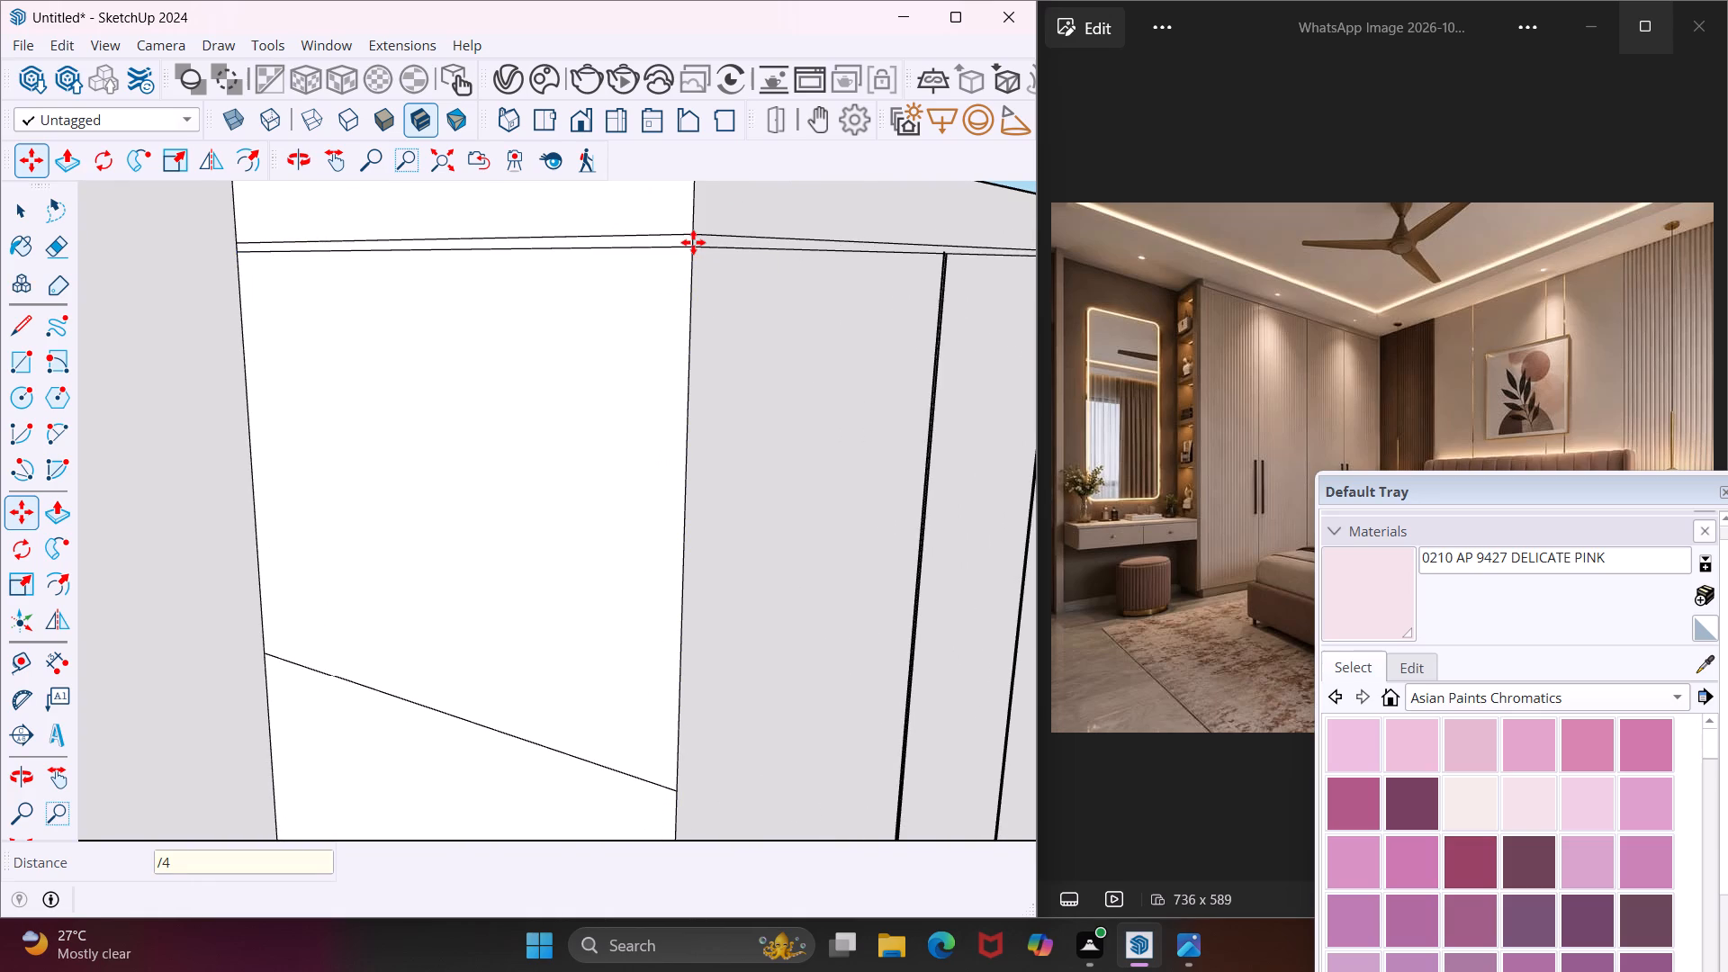
pyautogui.scroll(-18, 693, 242)
pyautogui.press('Escape')
pyautogui.press('space')
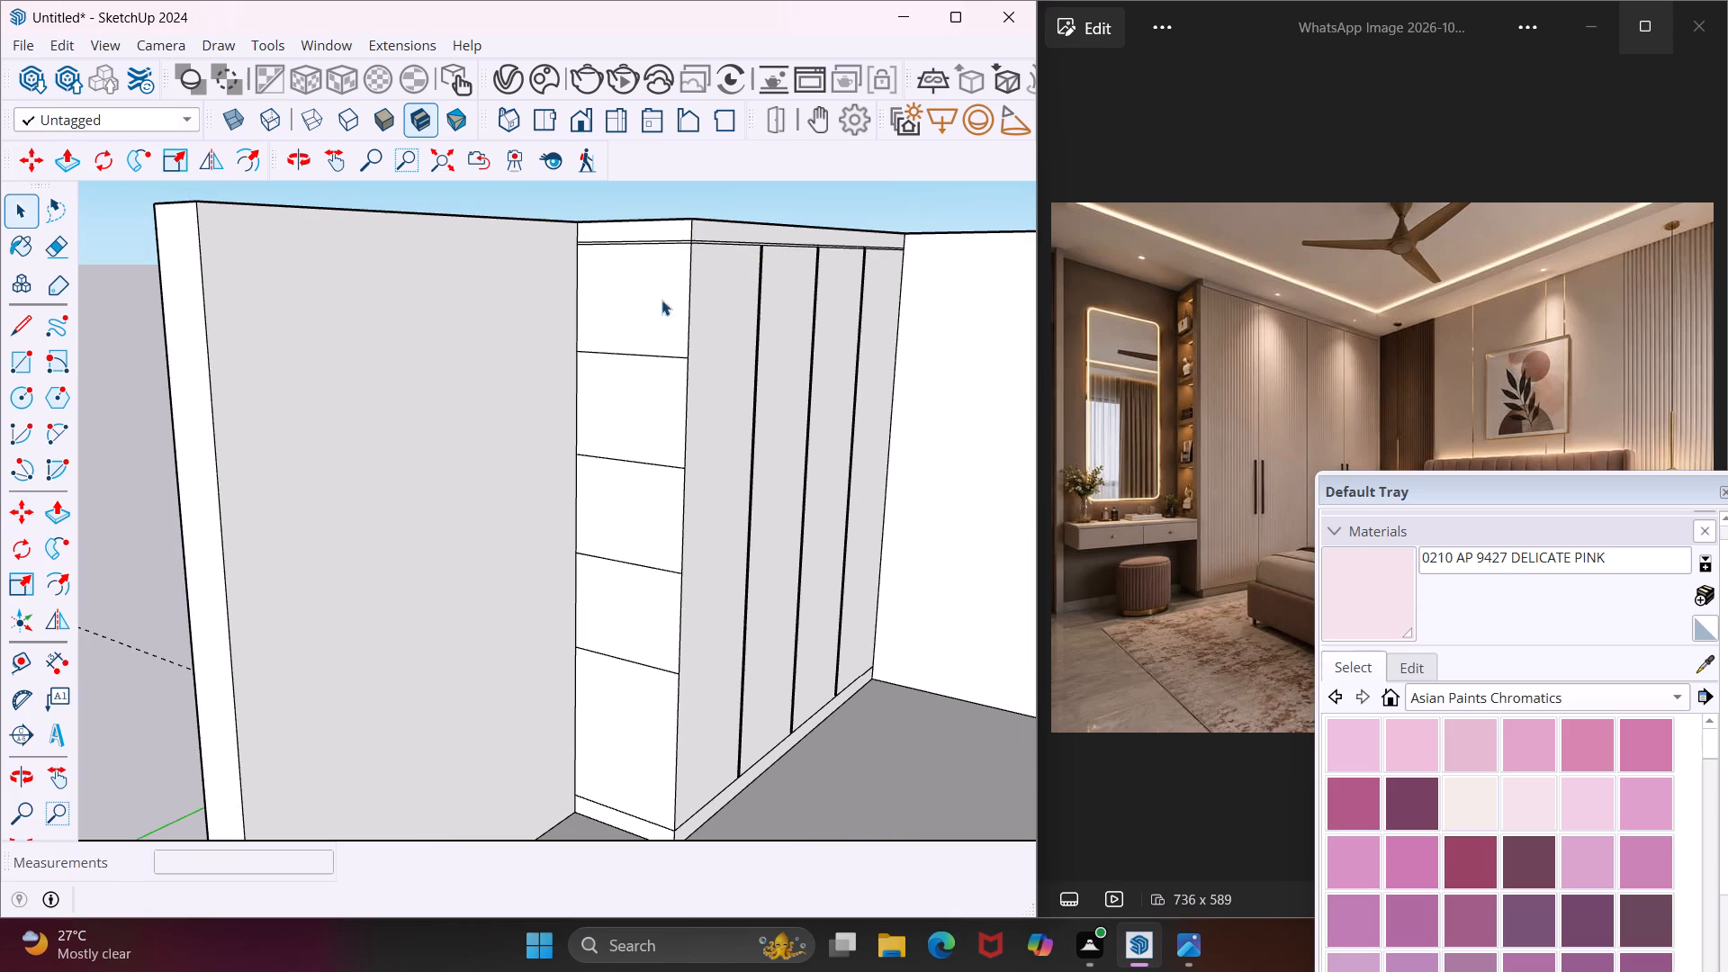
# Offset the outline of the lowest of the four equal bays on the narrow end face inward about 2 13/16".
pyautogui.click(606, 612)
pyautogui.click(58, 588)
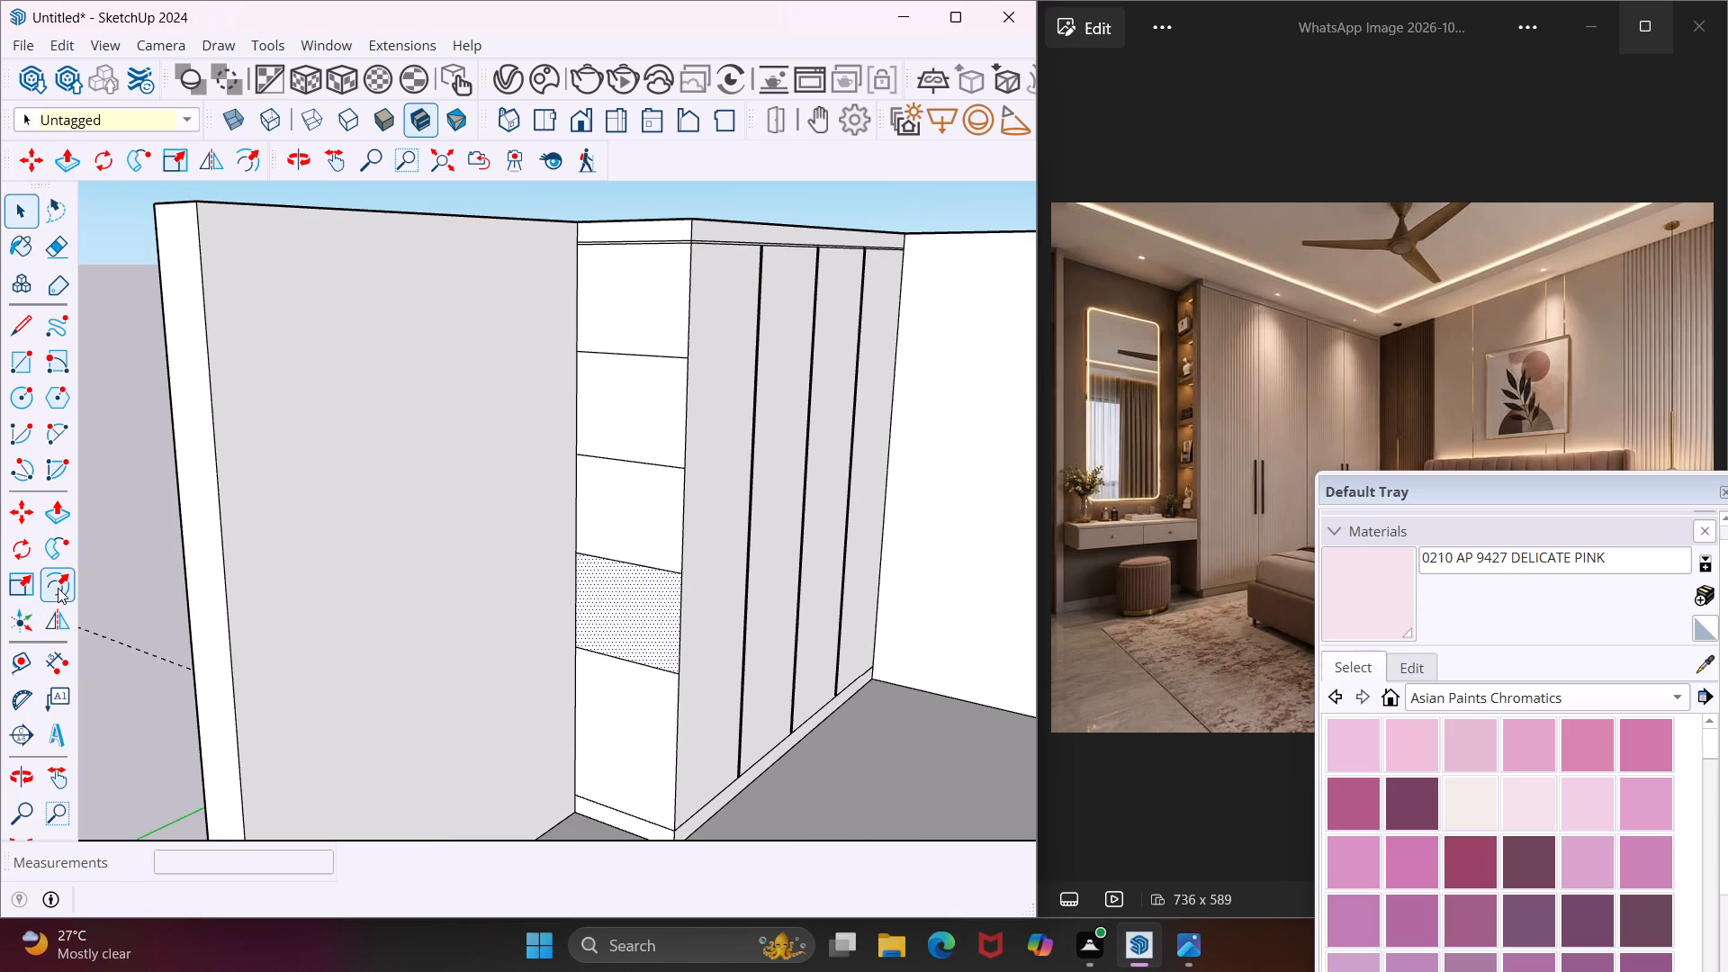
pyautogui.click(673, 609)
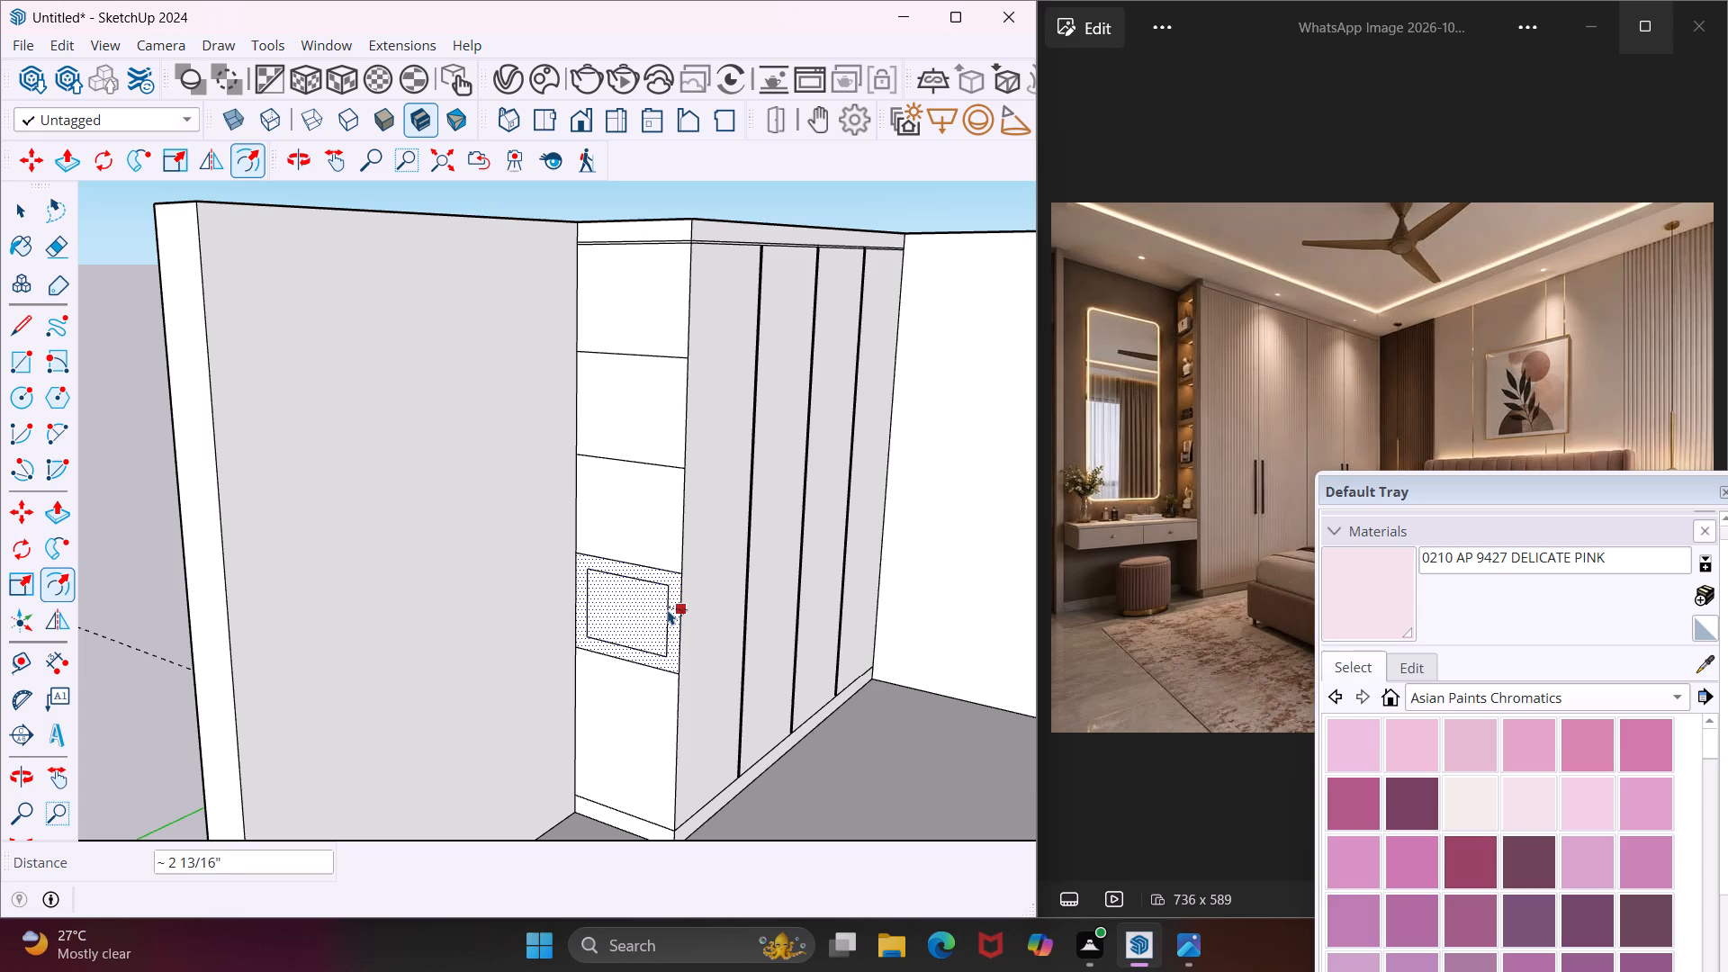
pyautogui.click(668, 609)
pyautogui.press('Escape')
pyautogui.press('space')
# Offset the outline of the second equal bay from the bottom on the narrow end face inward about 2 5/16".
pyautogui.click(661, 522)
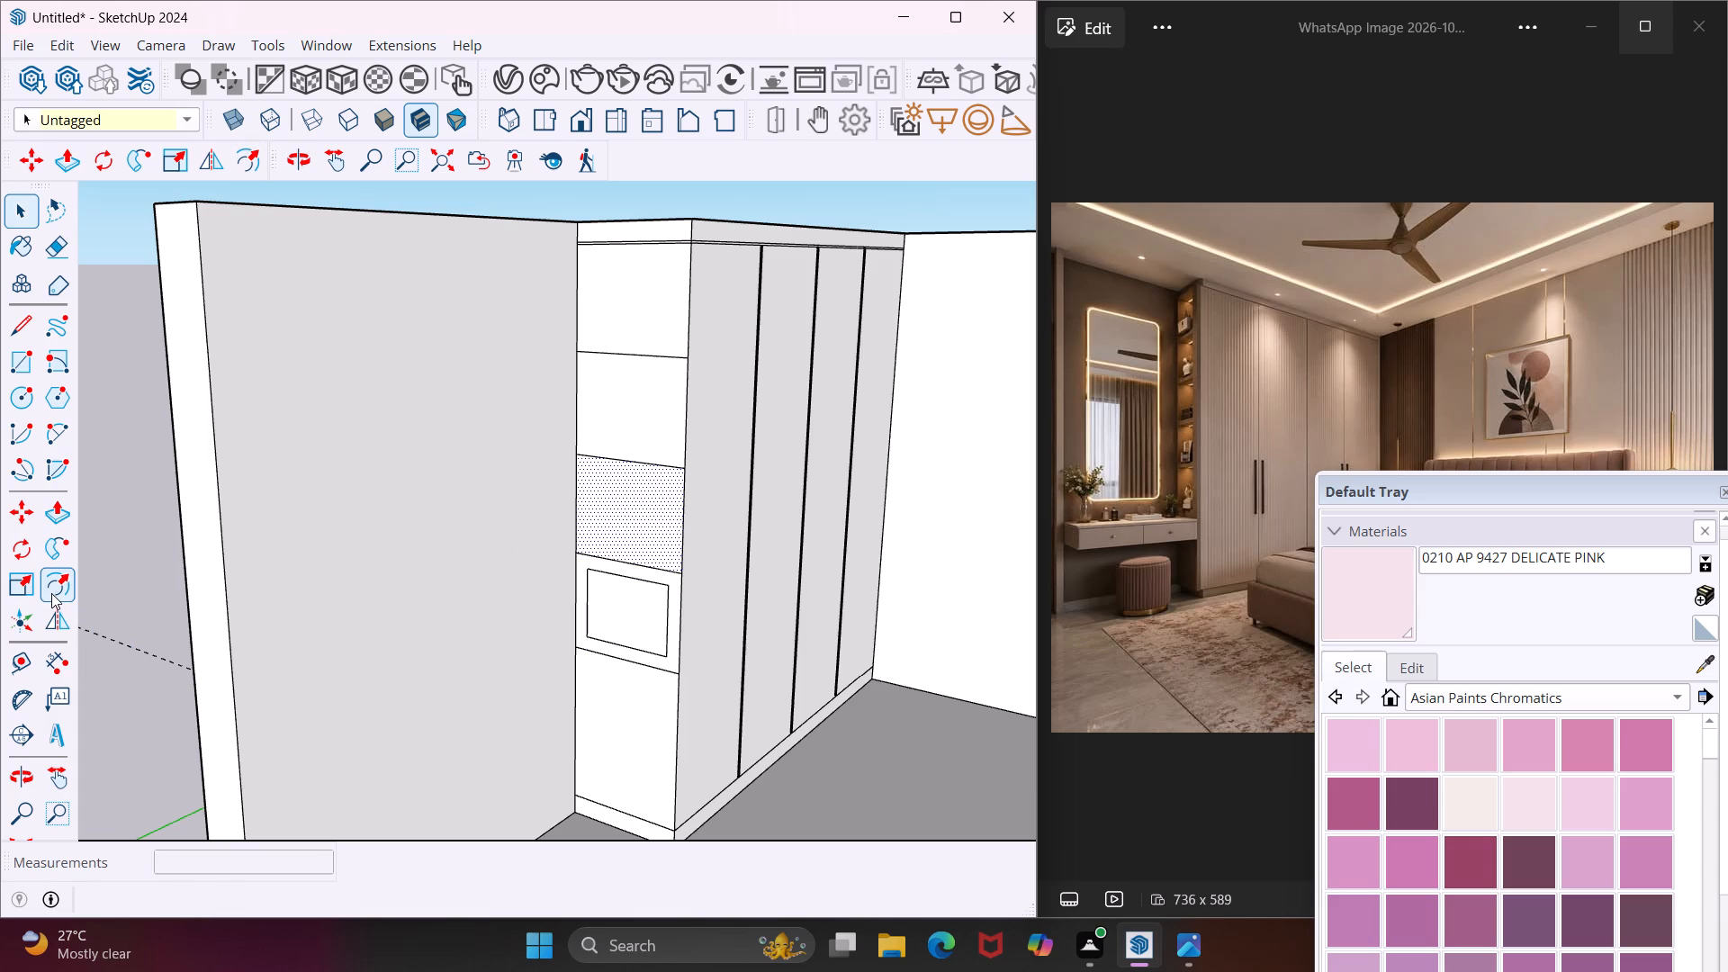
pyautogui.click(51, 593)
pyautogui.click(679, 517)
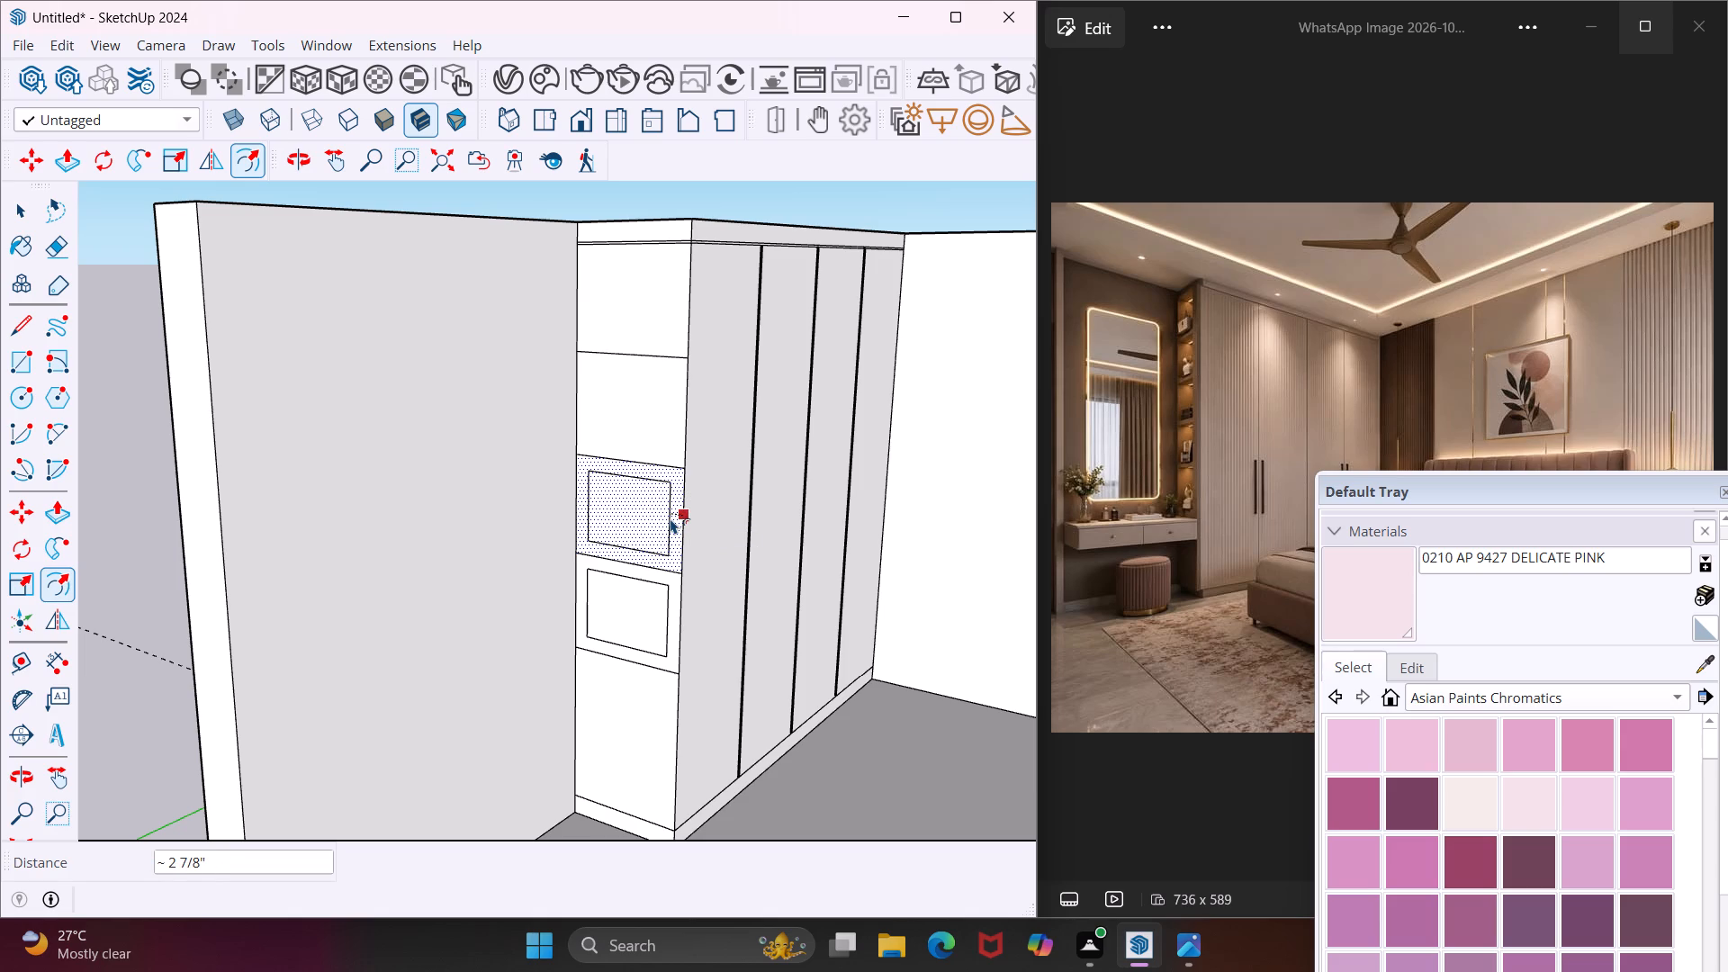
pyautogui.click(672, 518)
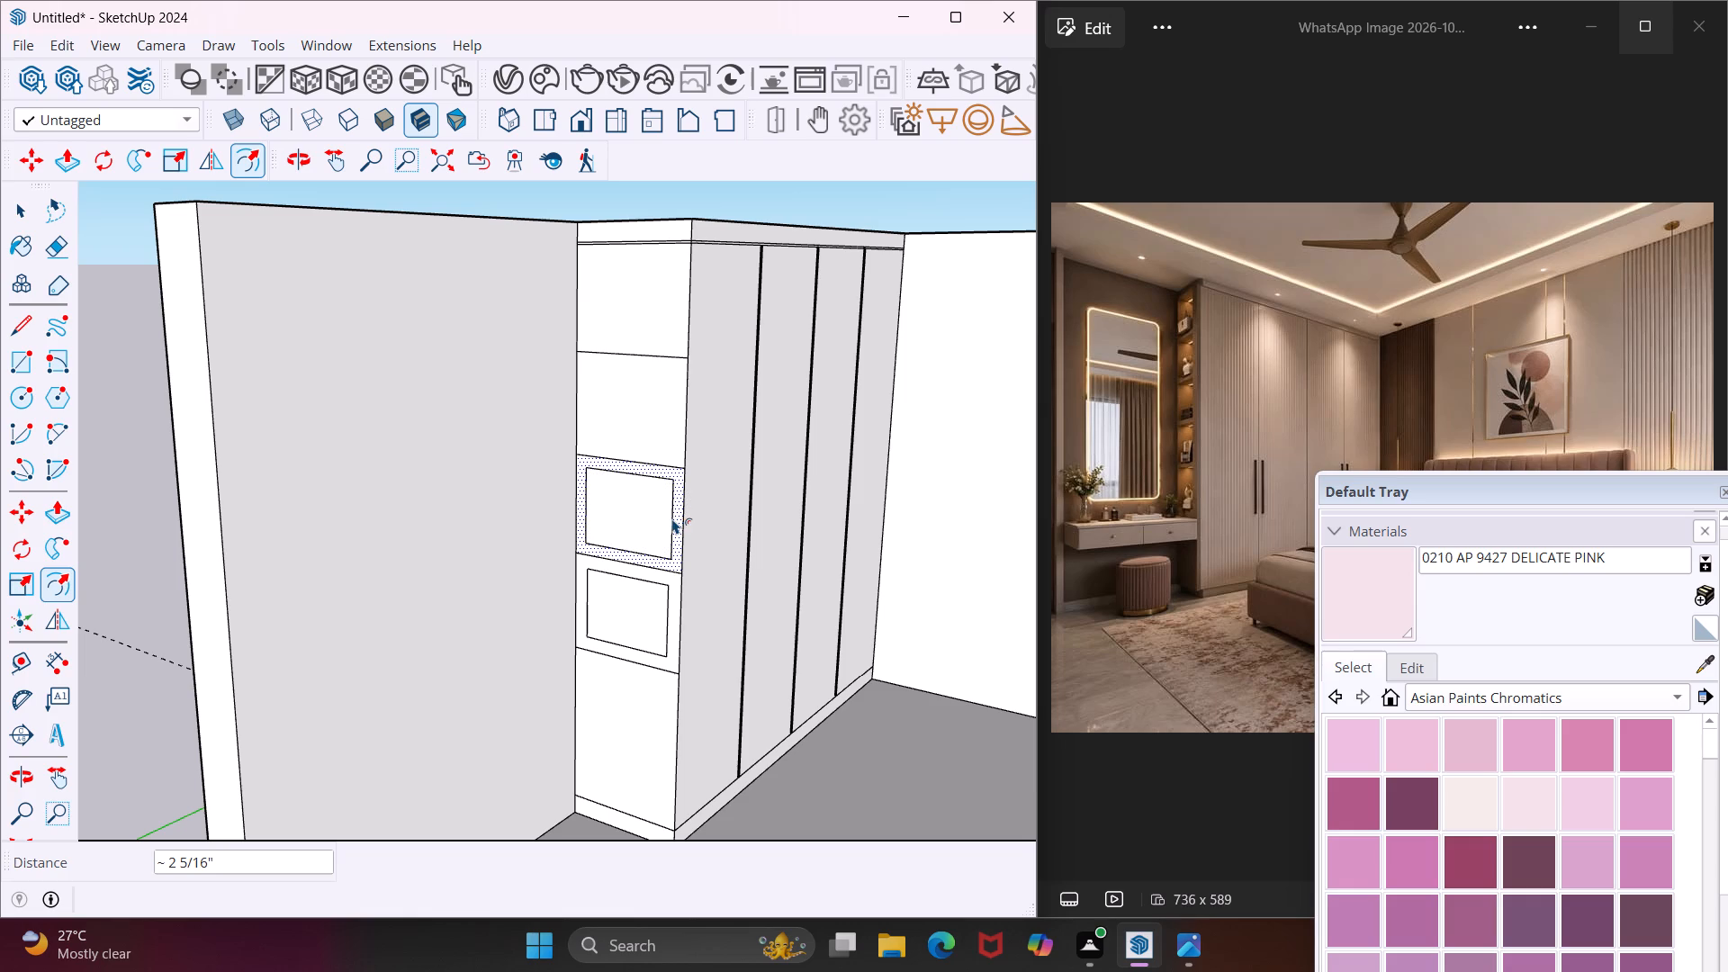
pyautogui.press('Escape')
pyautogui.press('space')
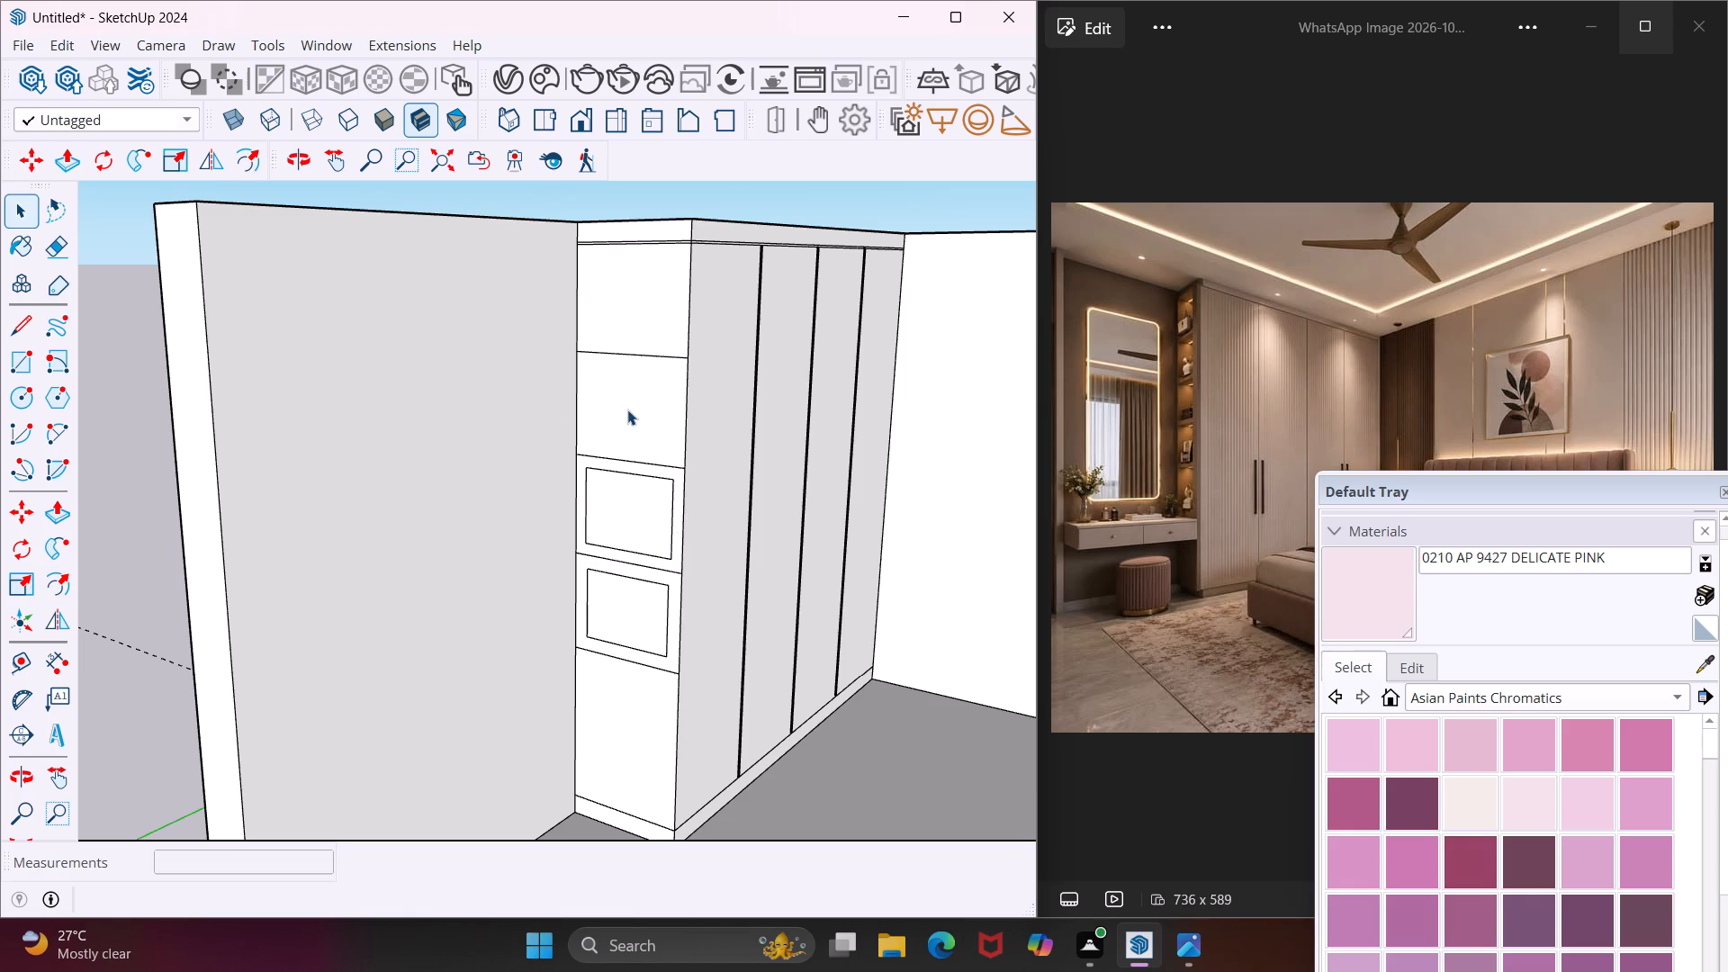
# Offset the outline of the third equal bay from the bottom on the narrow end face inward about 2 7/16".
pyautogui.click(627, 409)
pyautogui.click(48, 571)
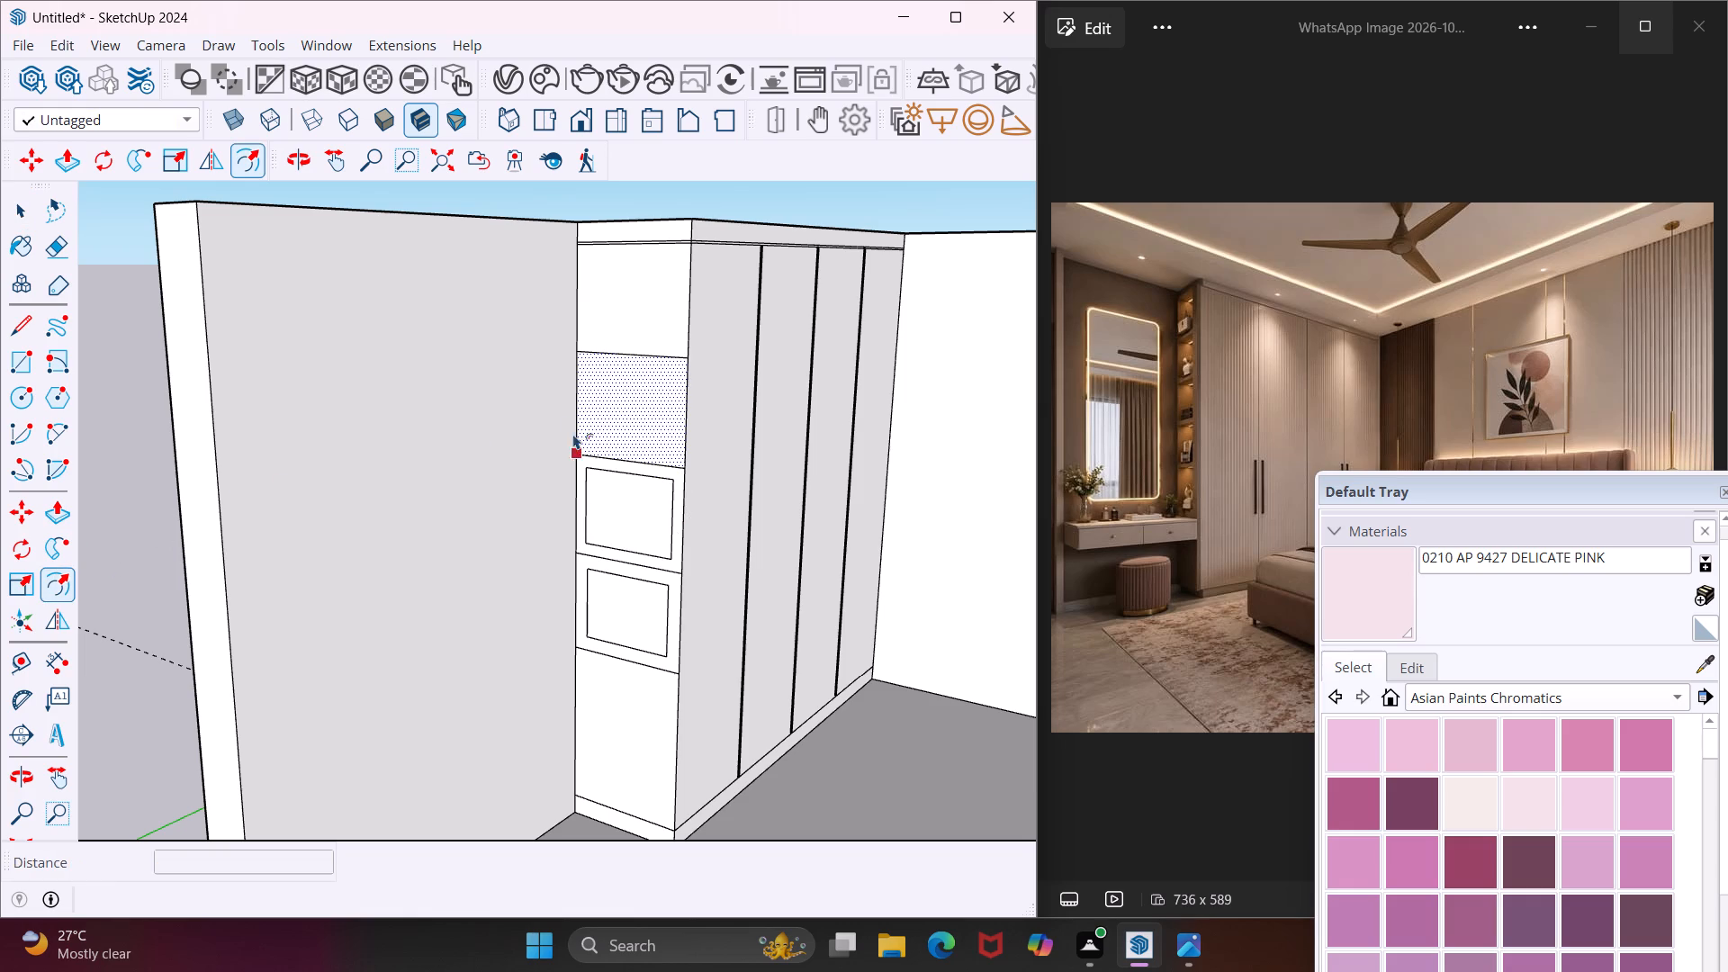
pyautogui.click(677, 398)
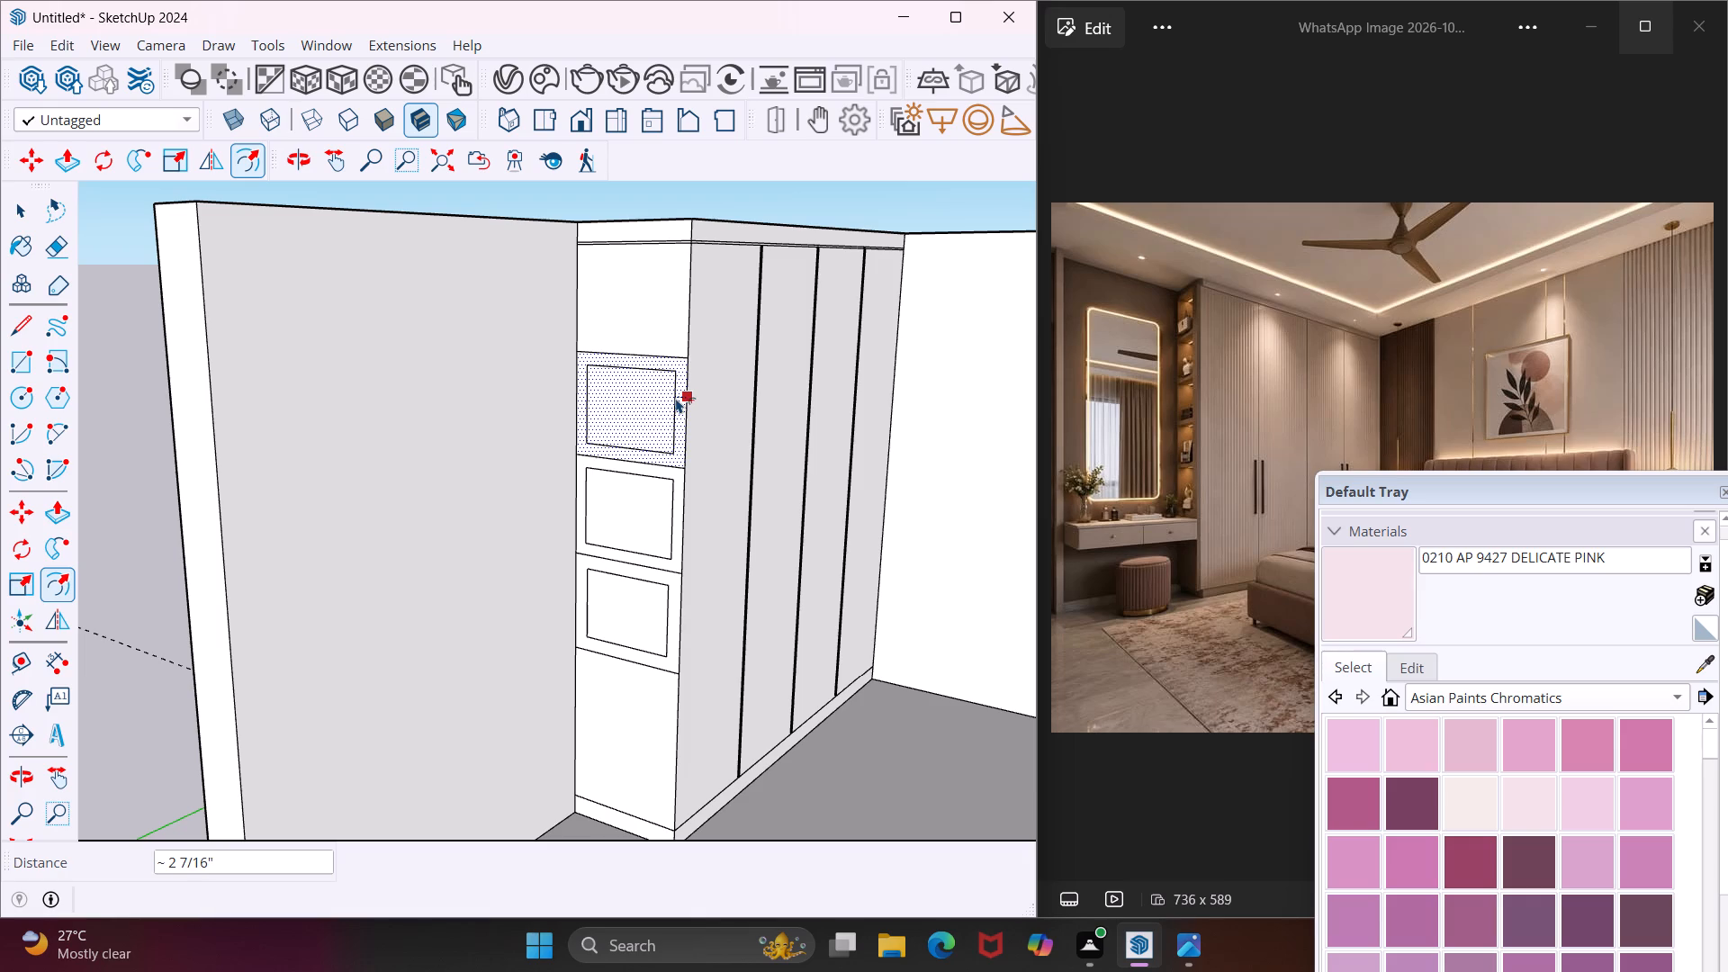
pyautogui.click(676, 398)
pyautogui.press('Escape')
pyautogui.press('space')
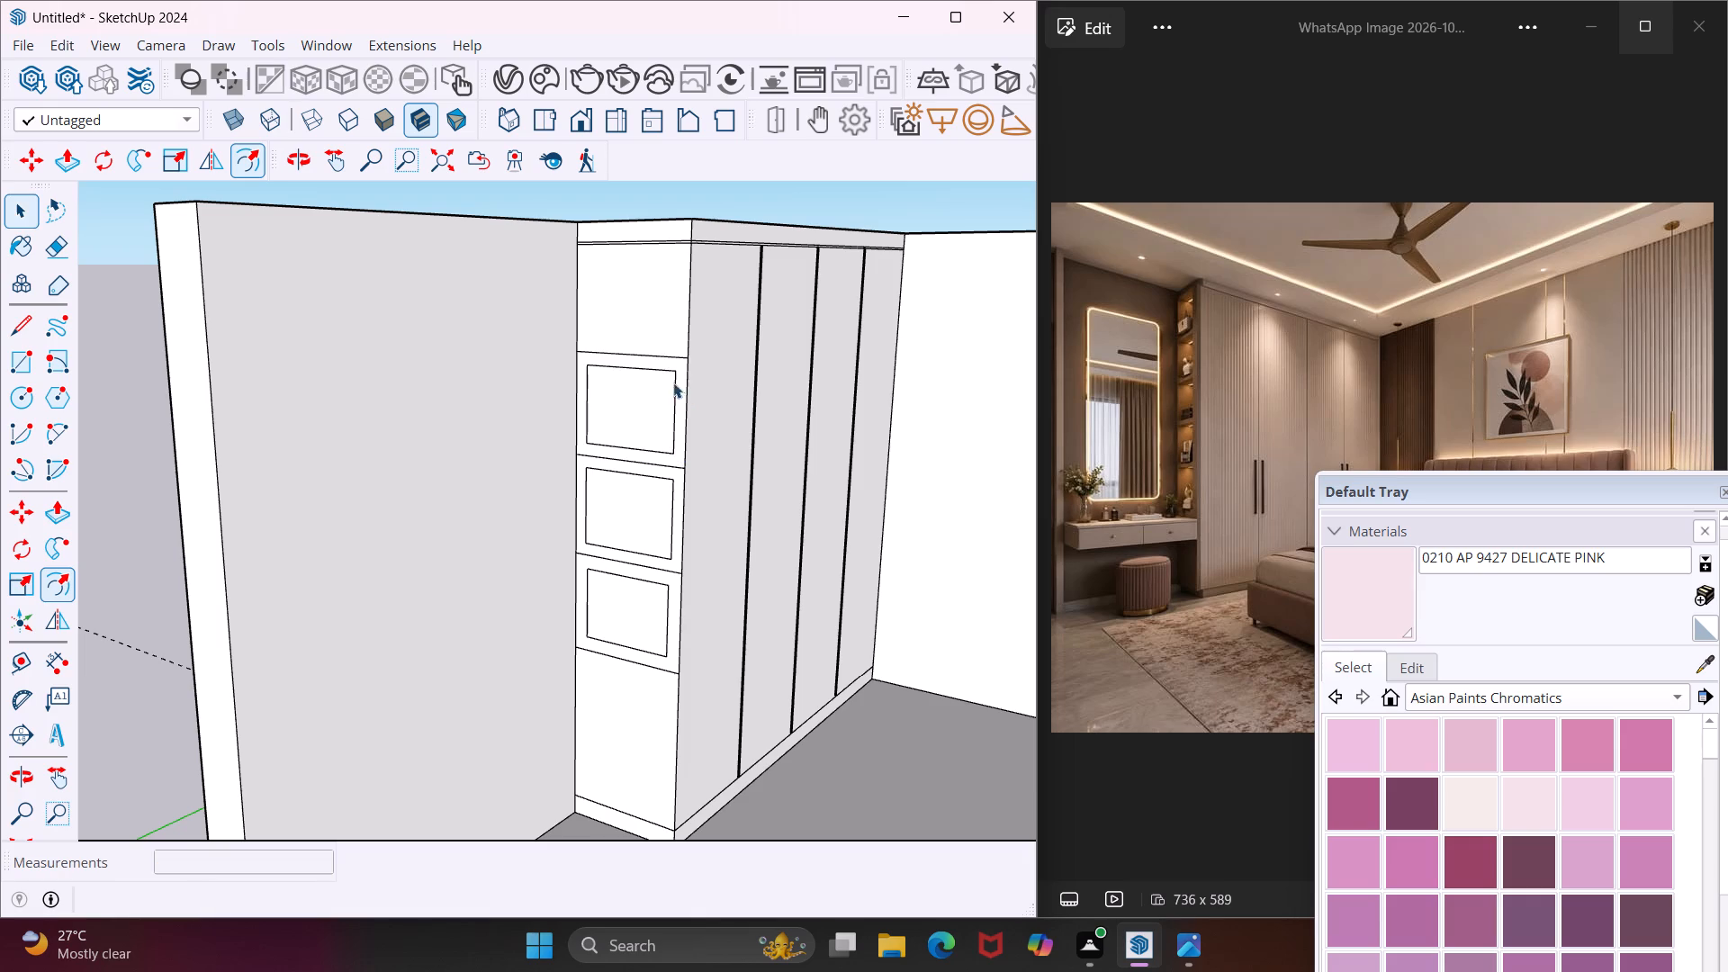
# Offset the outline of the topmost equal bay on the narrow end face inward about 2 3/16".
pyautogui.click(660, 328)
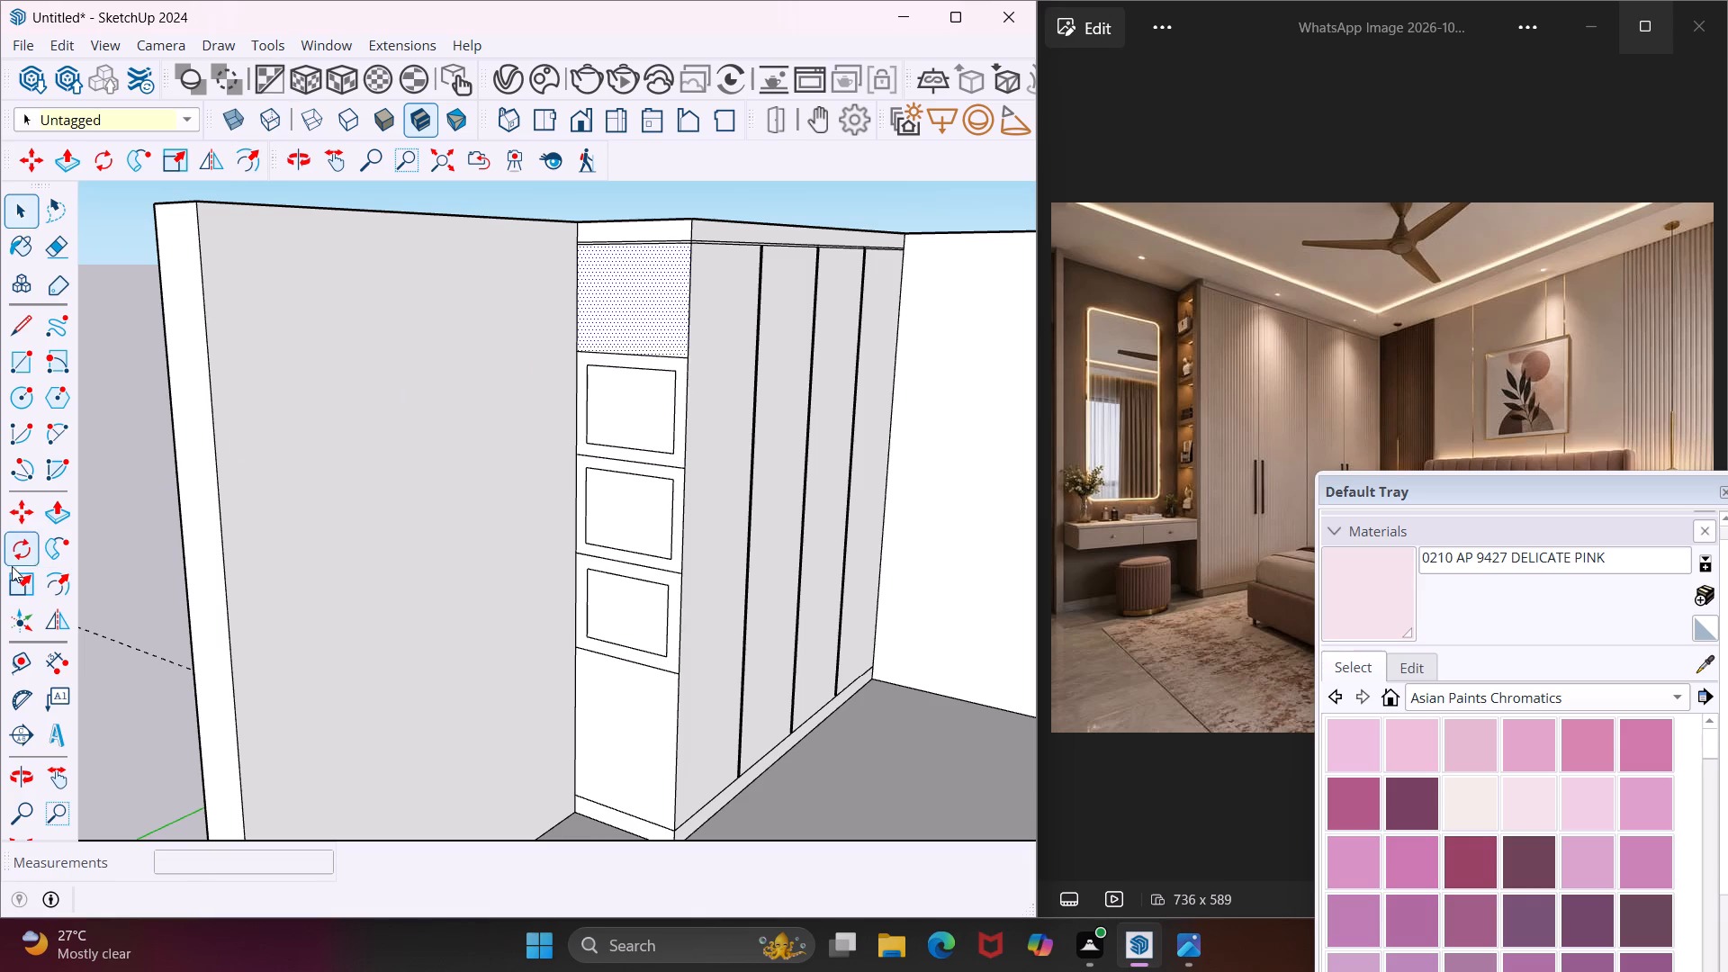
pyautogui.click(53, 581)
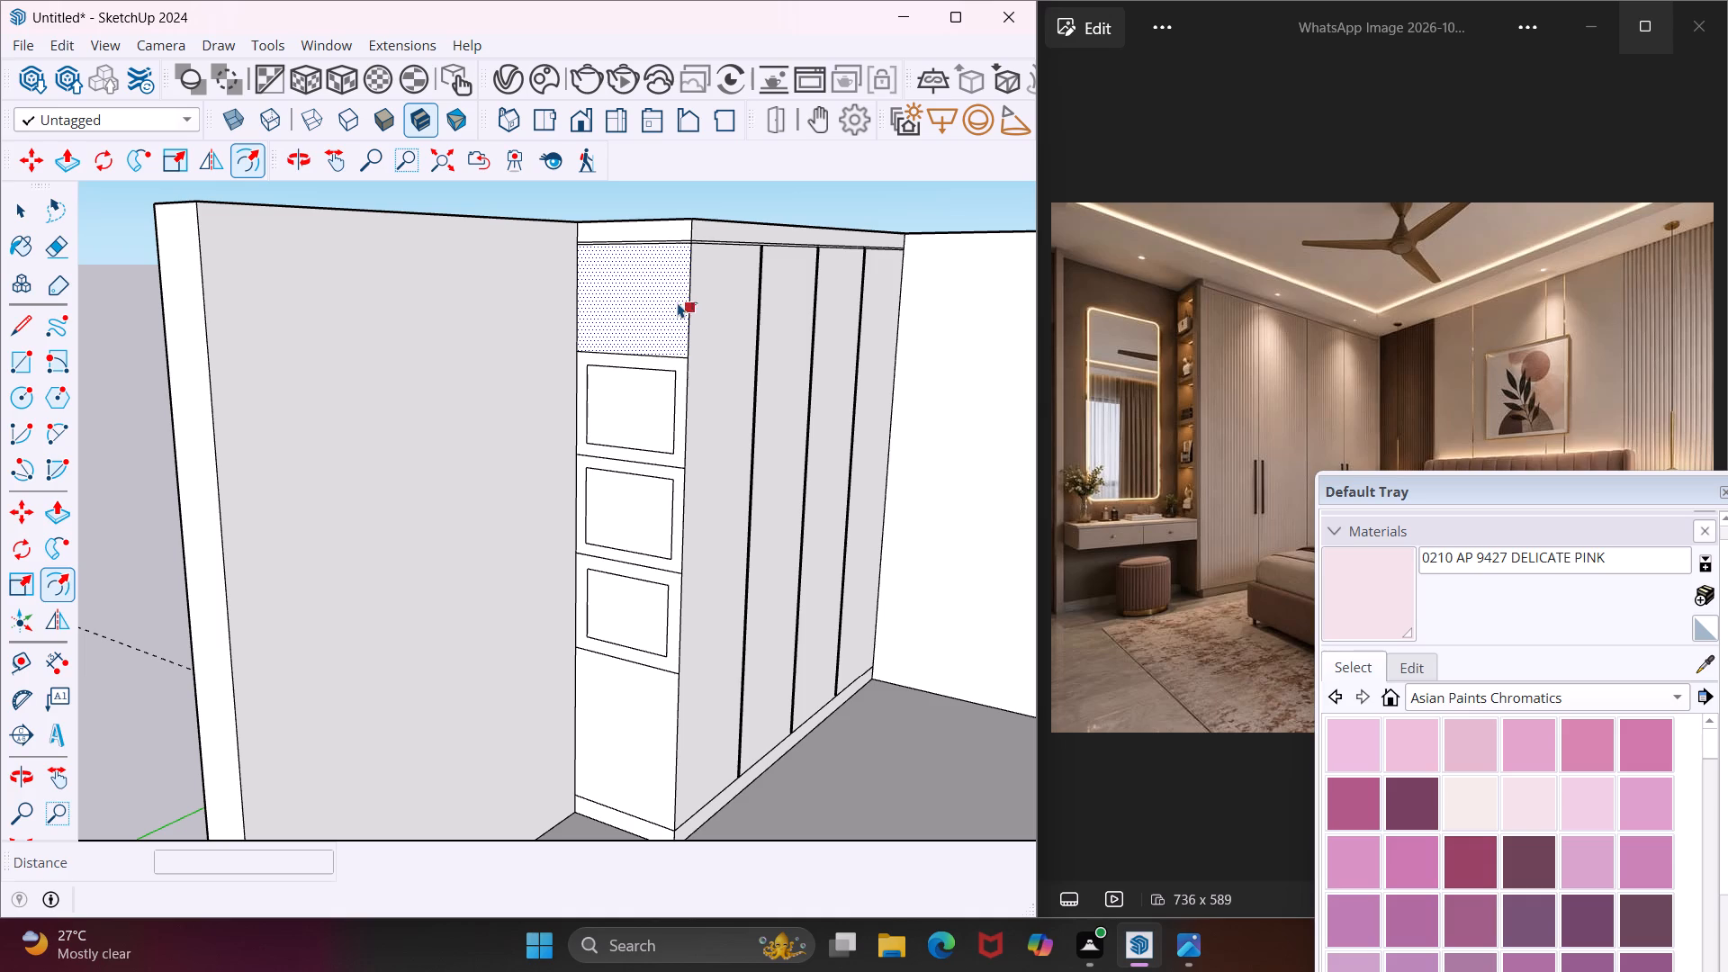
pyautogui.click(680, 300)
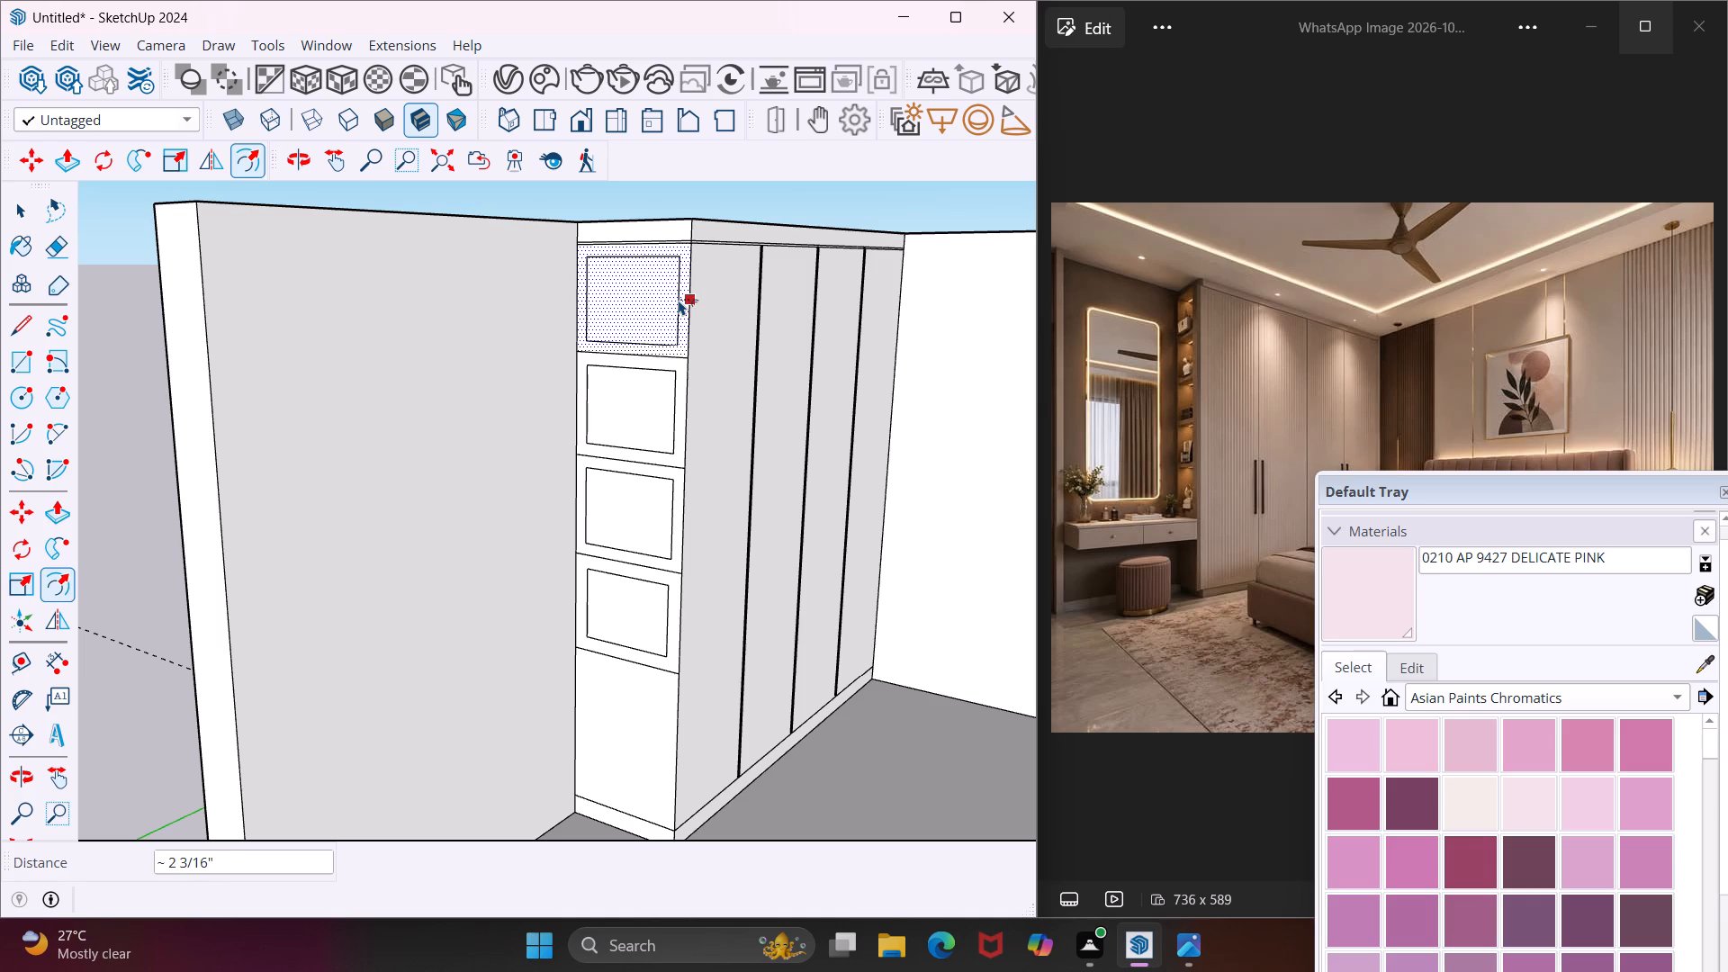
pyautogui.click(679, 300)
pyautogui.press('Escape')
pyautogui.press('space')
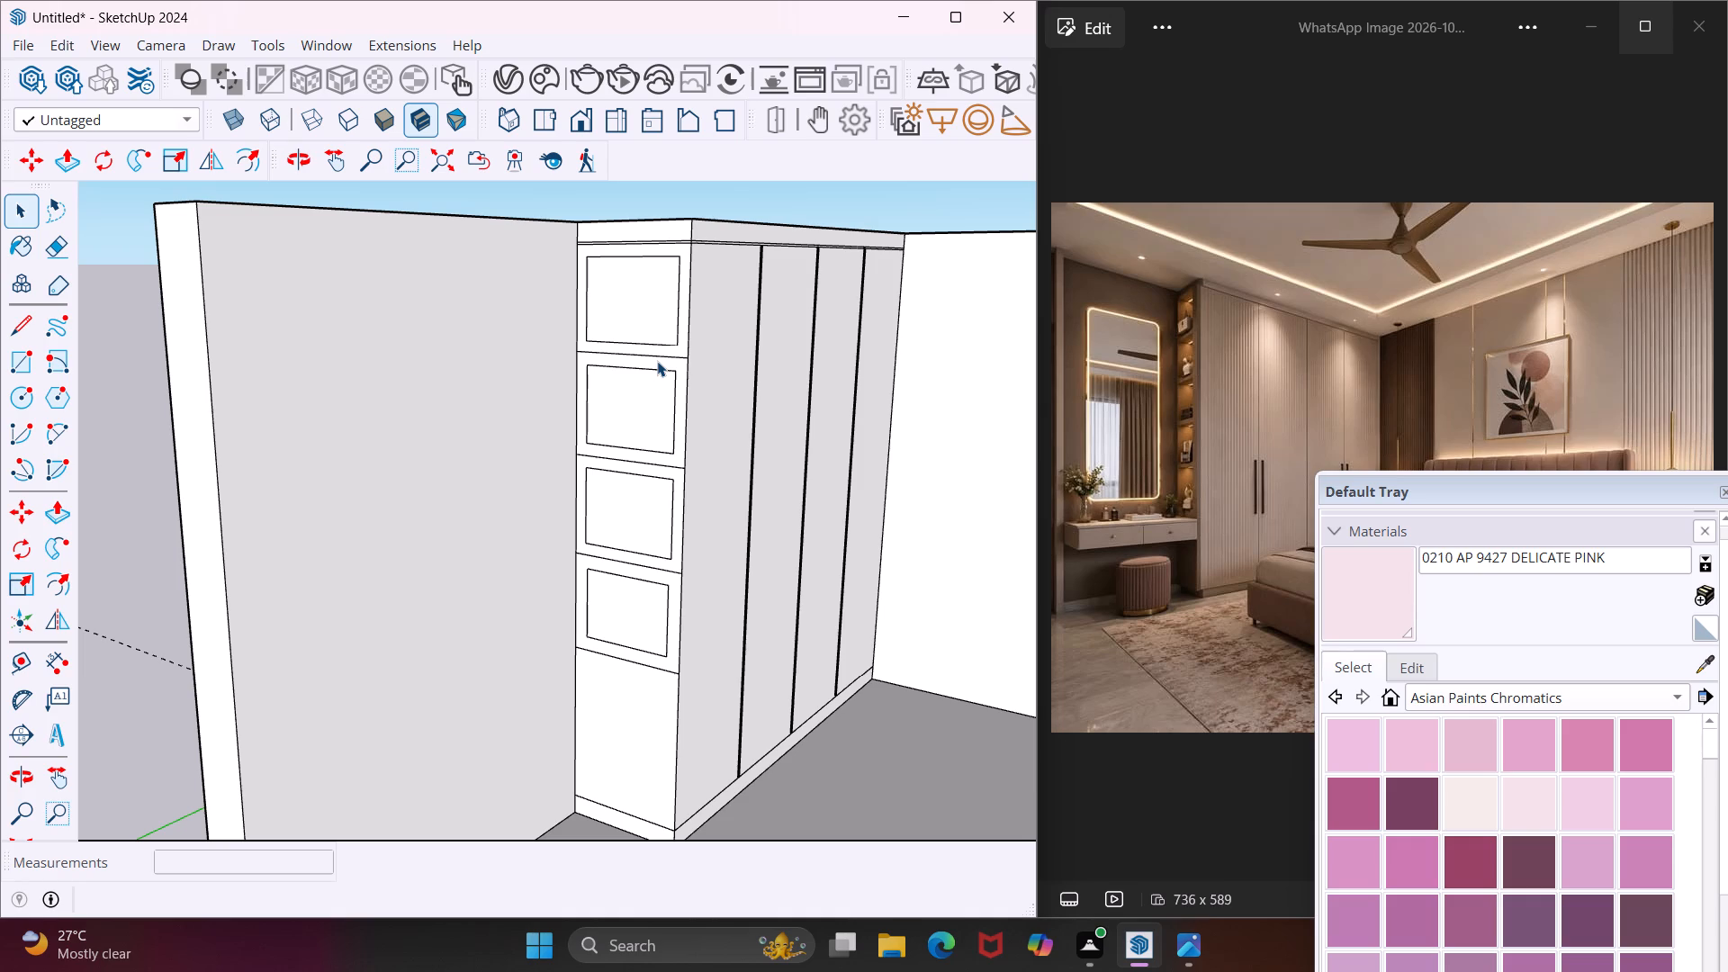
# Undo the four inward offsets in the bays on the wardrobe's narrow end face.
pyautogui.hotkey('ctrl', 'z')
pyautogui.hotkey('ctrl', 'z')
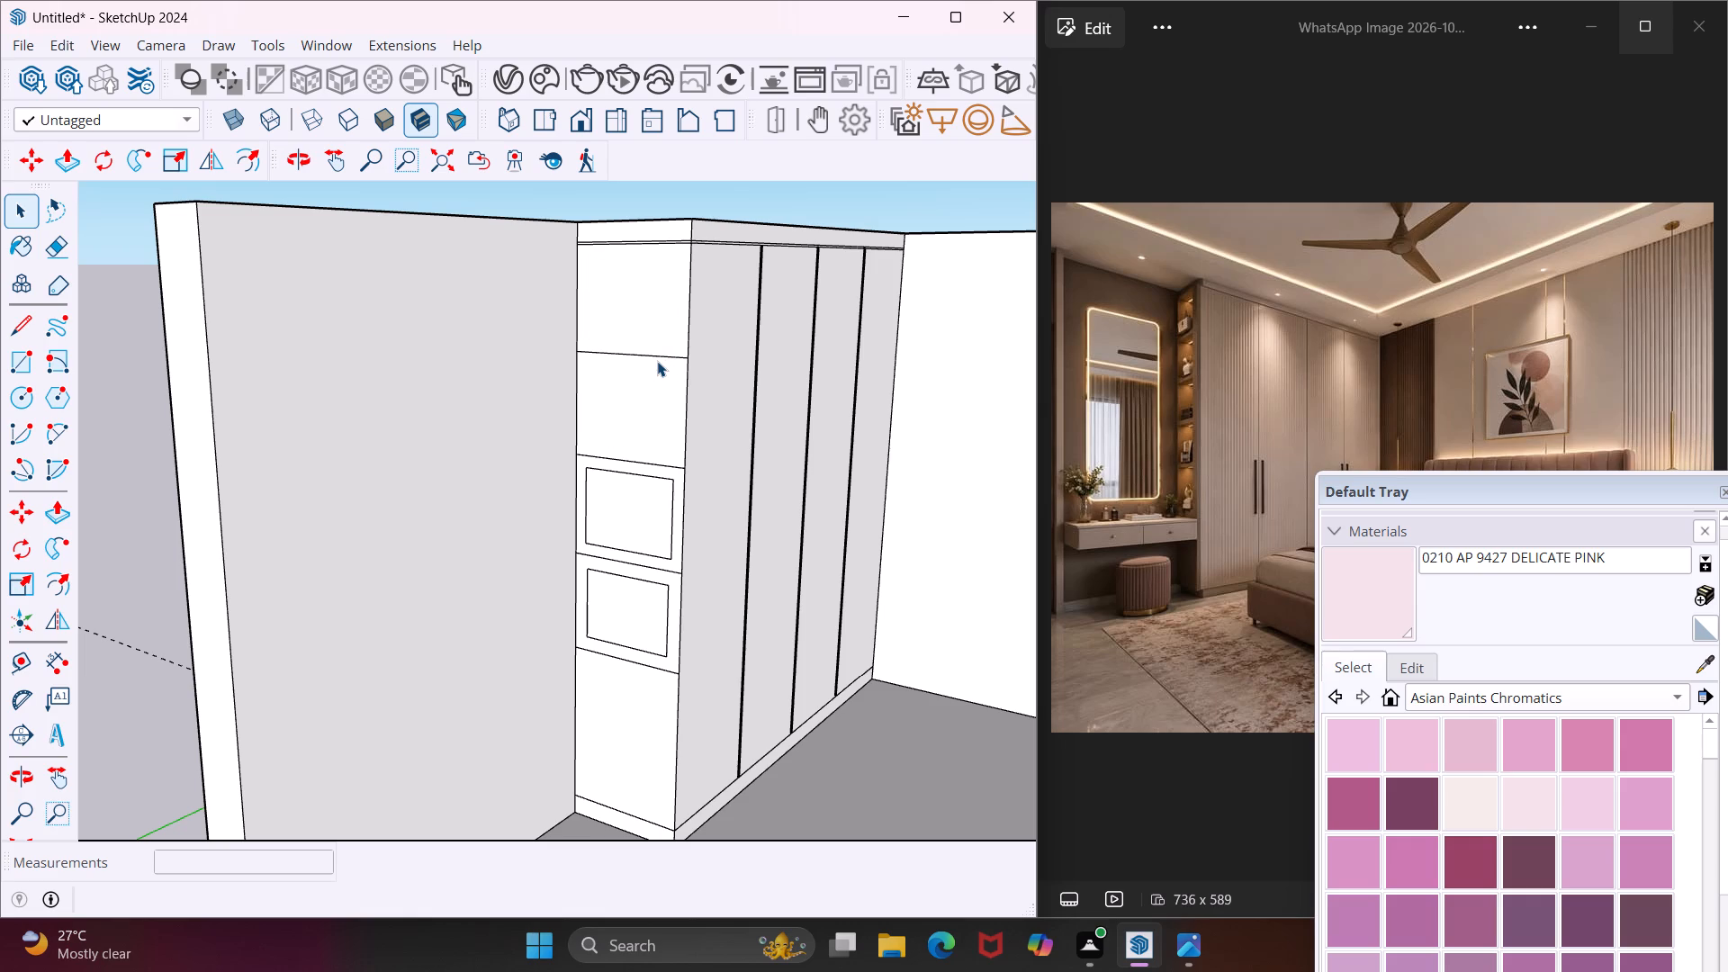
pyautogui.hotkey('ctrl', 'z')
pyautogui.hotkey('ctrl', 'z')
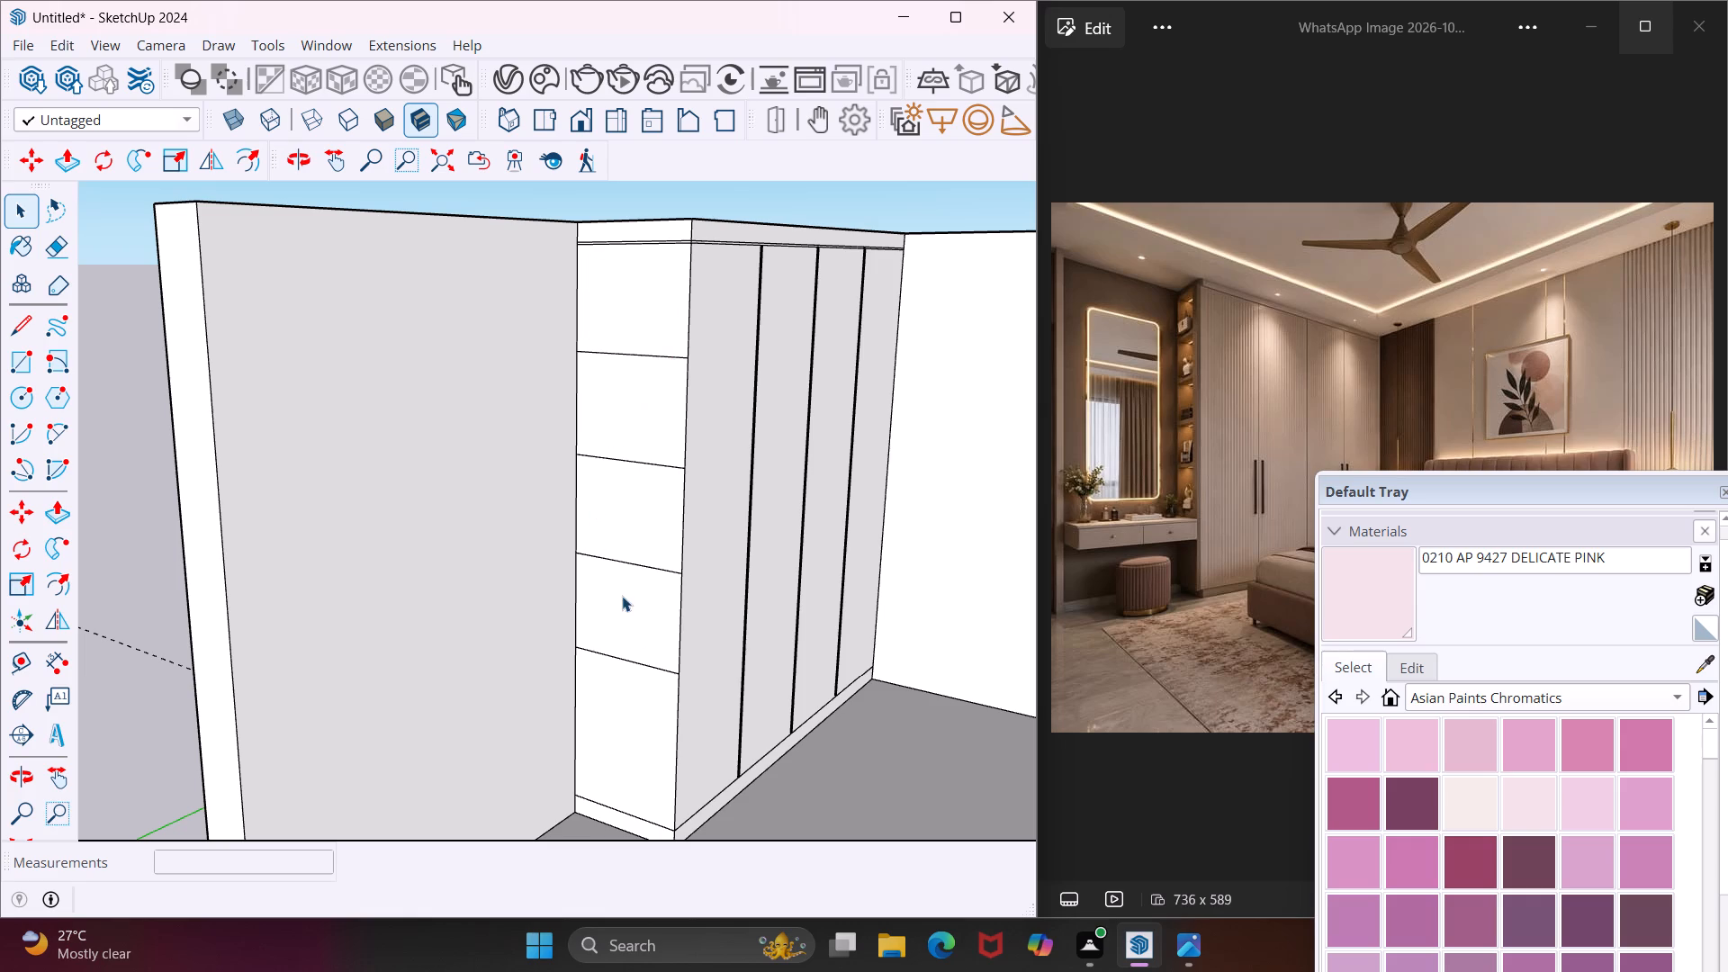
# Offset the outline of the lowest of the four equal bays on the narrow end face inward about 13/16".
pyautogui.click(622, 596)
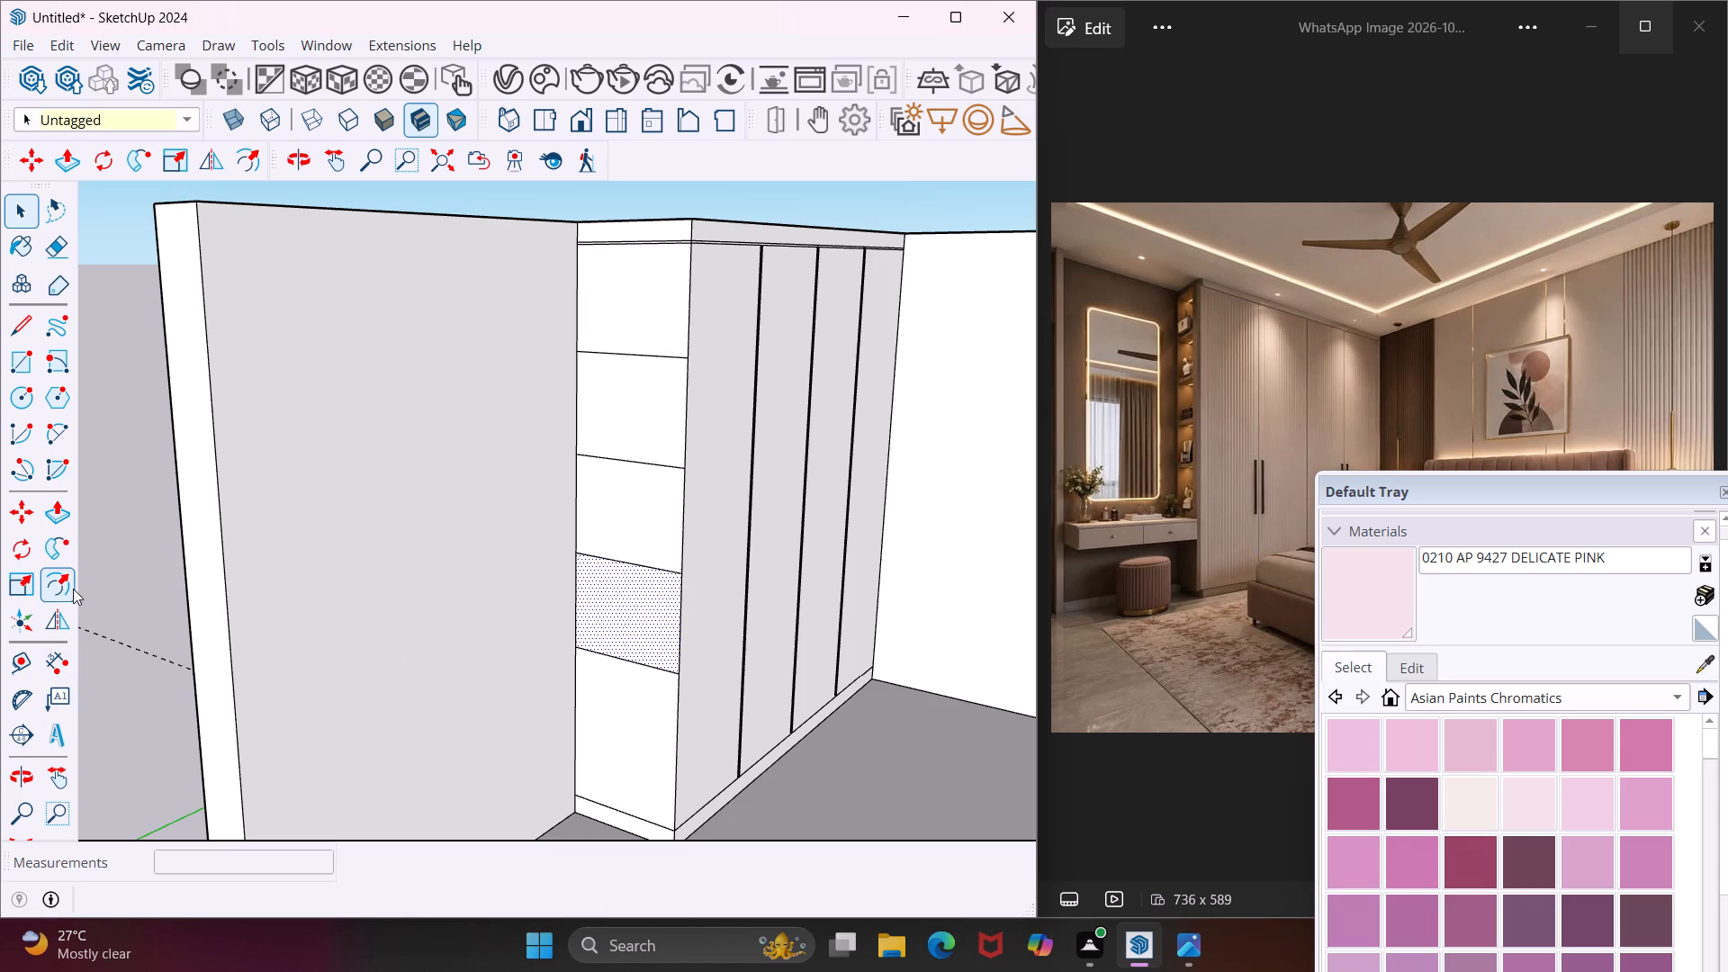
pyautogui.click(74, 589)
pyautogui.click(679, 625)
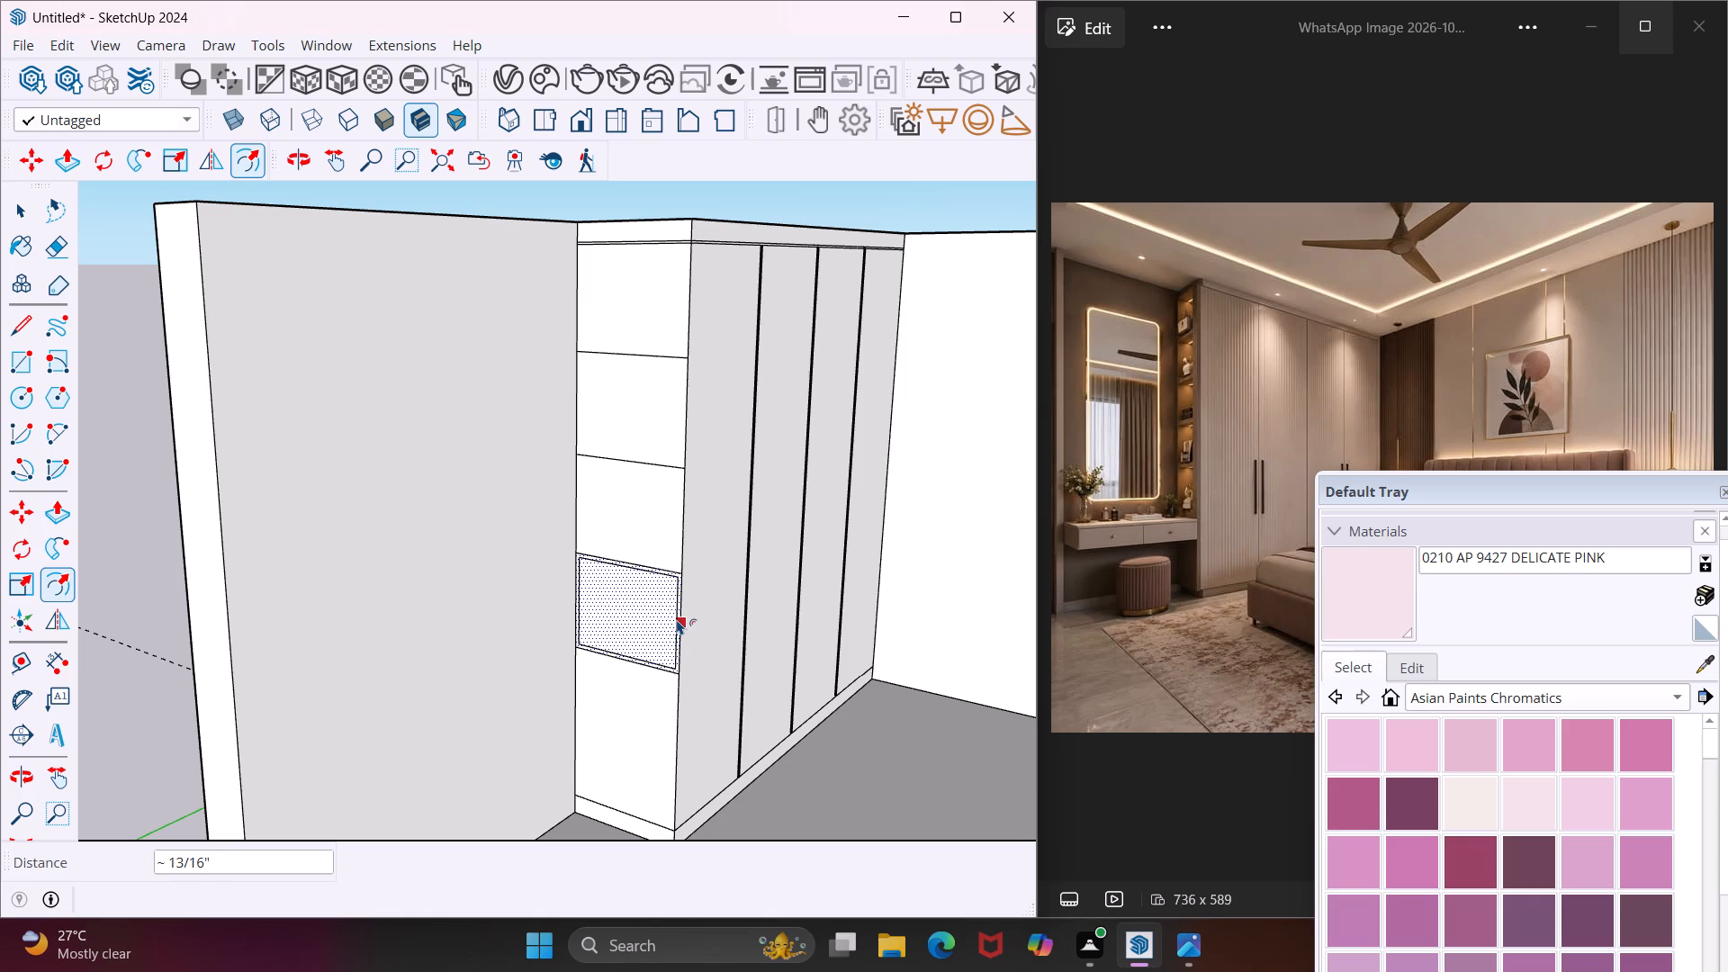
pyautogui.scroll(5, 677, 619)
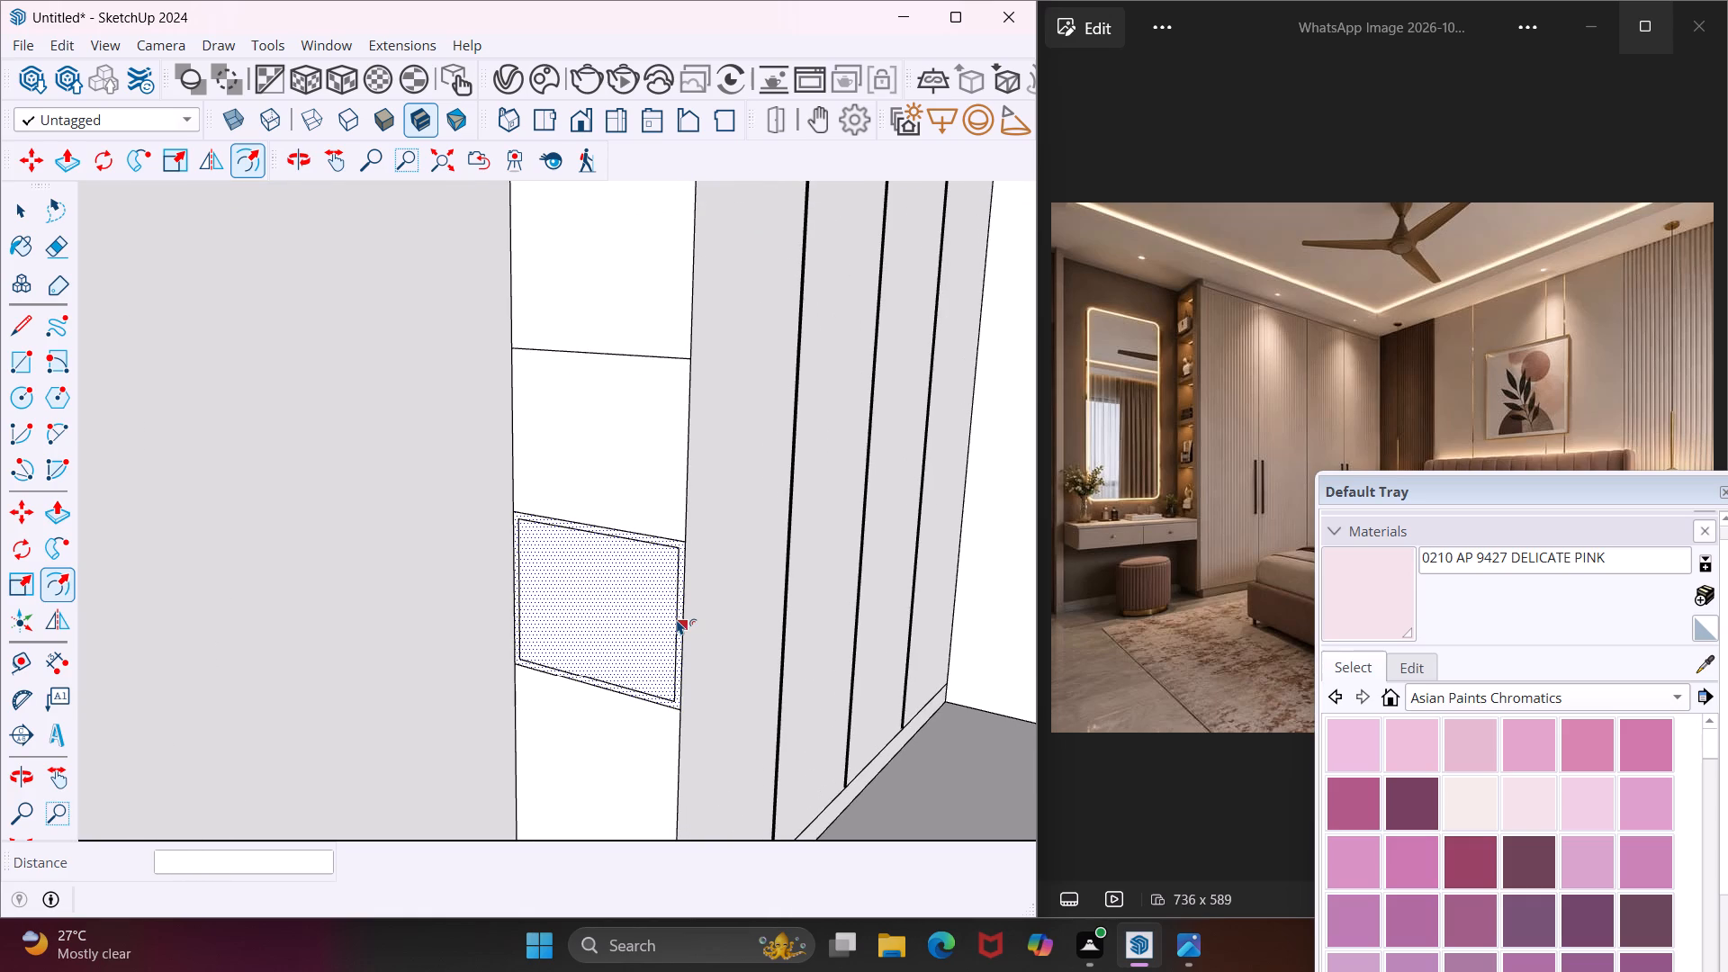
pyautogui.click(677, 619)
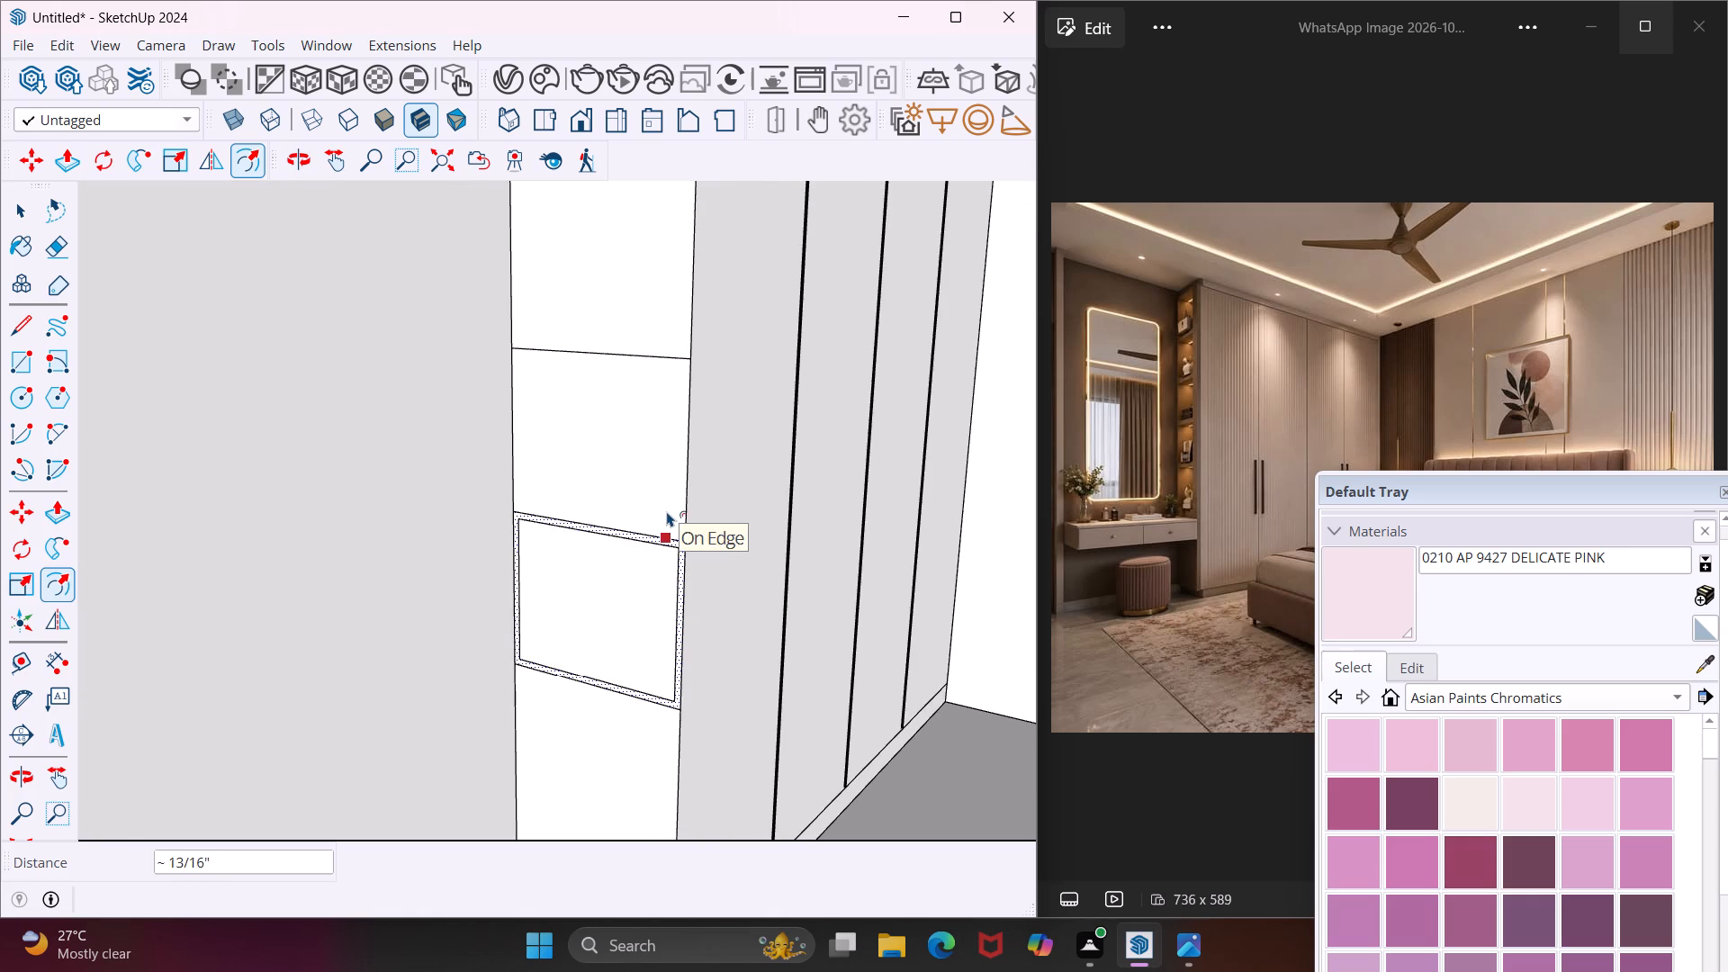
pyautogui.press('Escape')
pyautogui.press('space')
# Offset the outline of the second equal bay from the bottom on the narrow end face inward about 9/16".
pyautogui.click(667, 513)
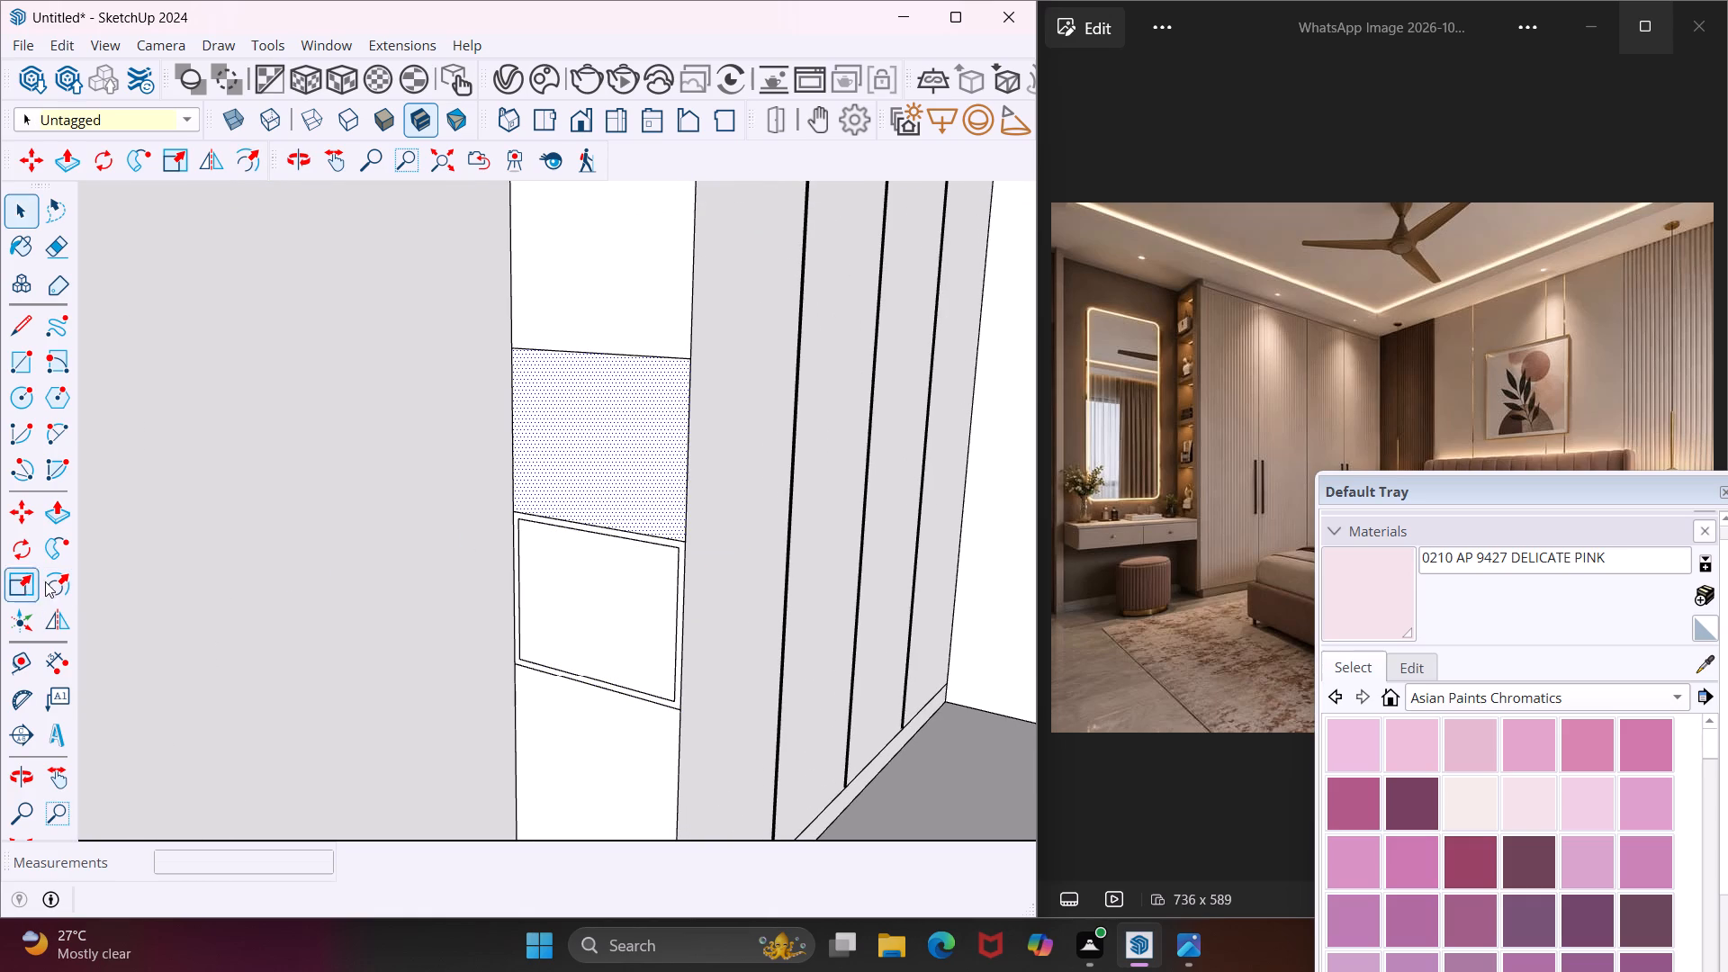
pyautogui.click(60, 578)
pyautogui.click(685, 447)
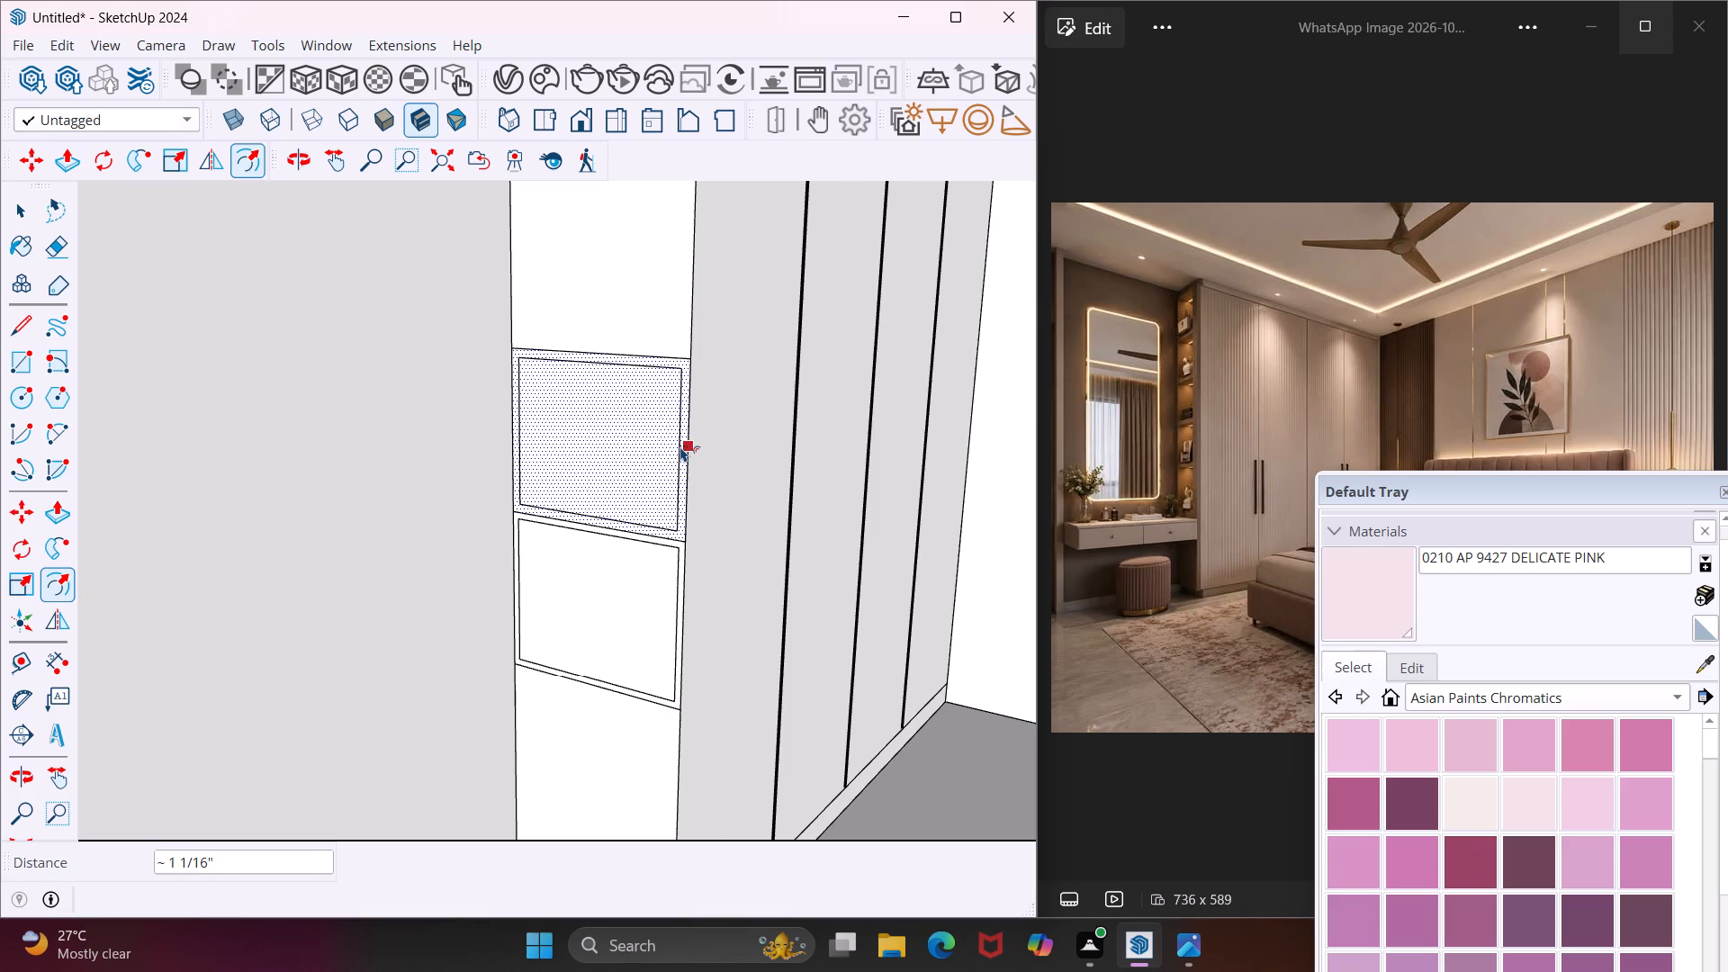
pyautogui.scroll(6, 680, 446)
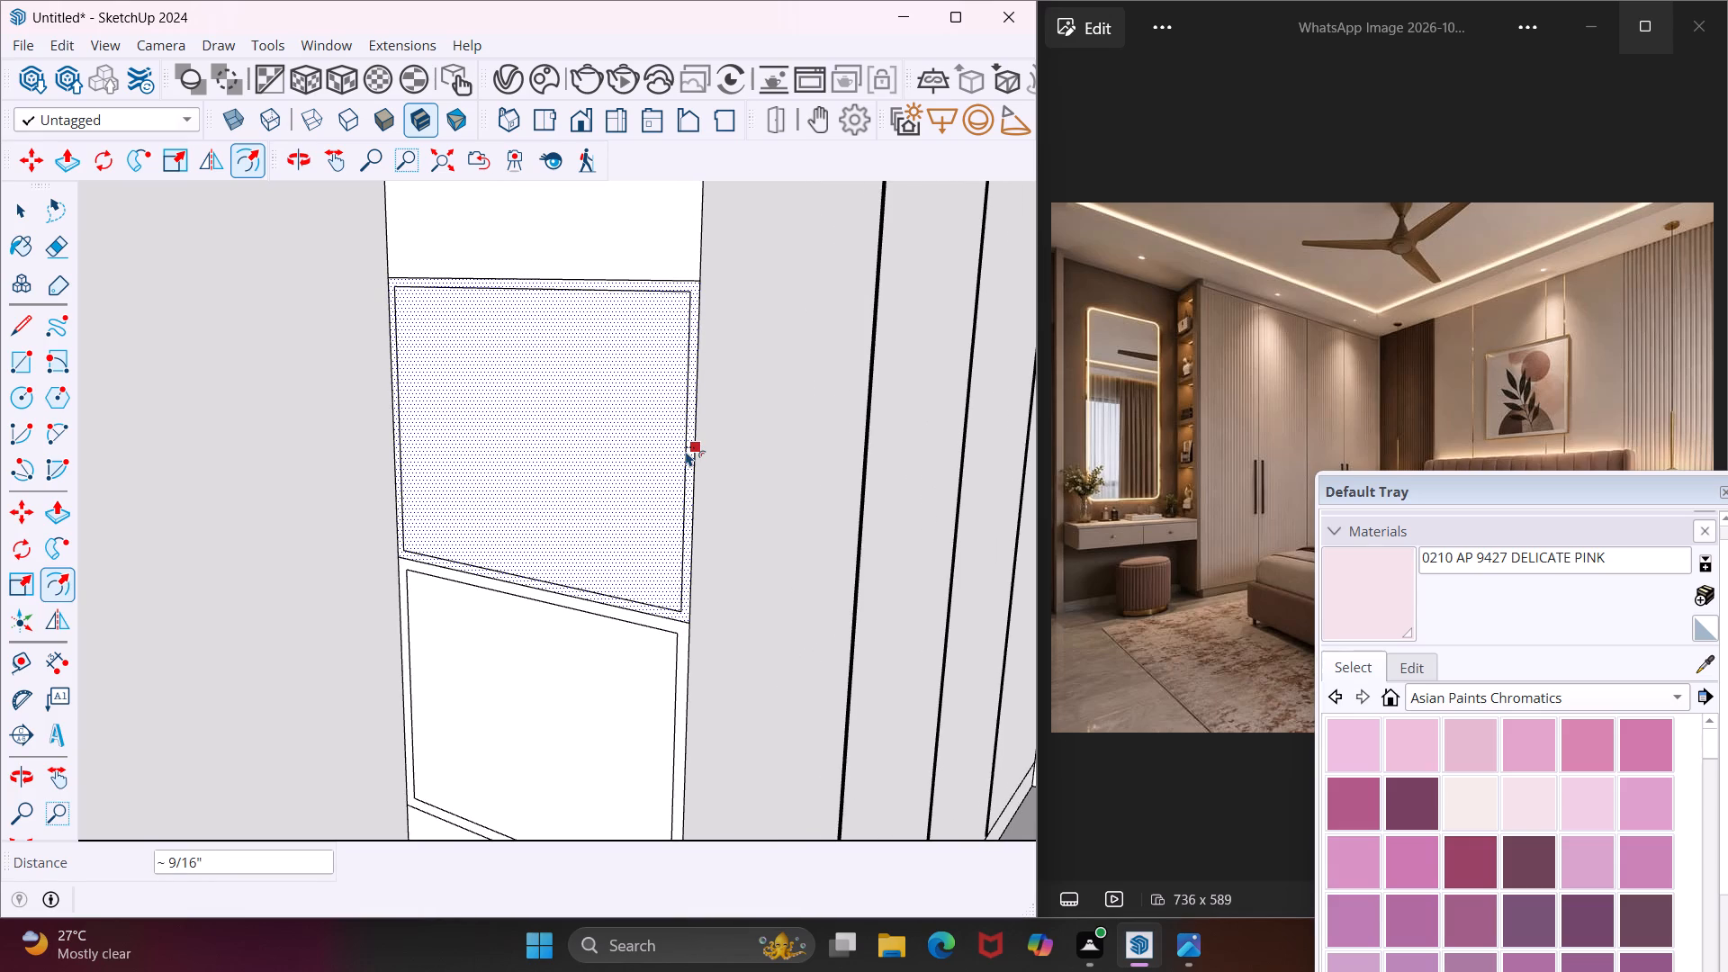
pyautogui.click(686, 451)
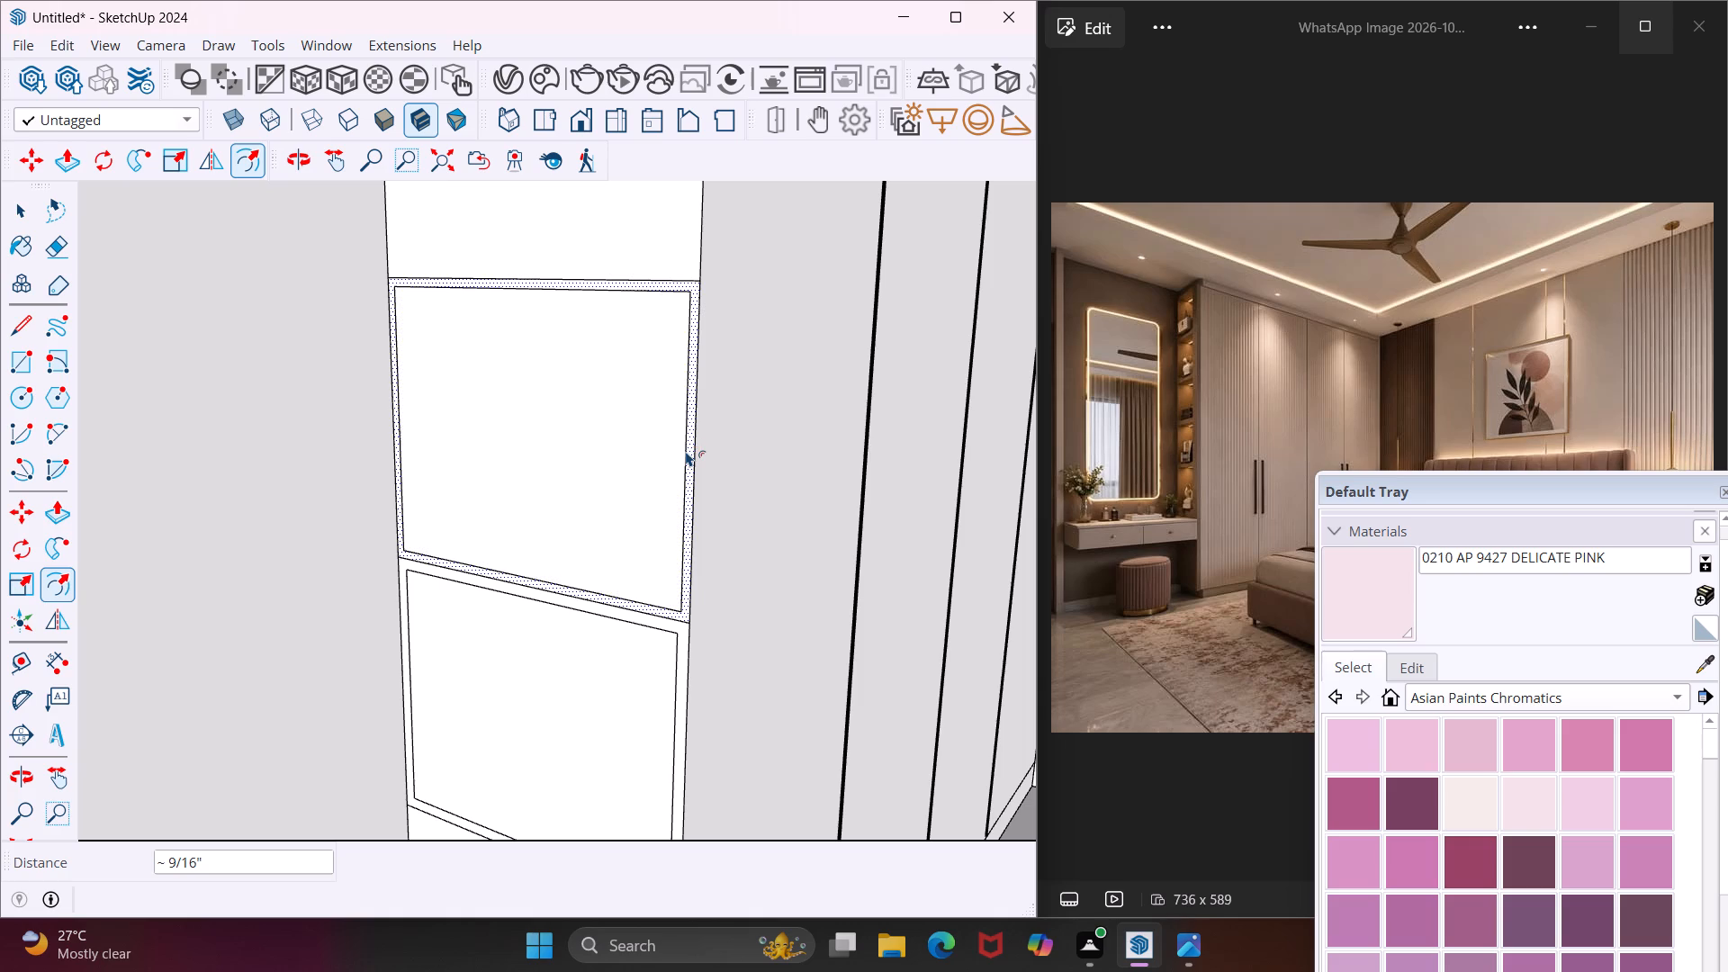
pyautogui.press('Escape')
pyautogui.press('space')
pyautogui.scroll(-5, 635, 287)
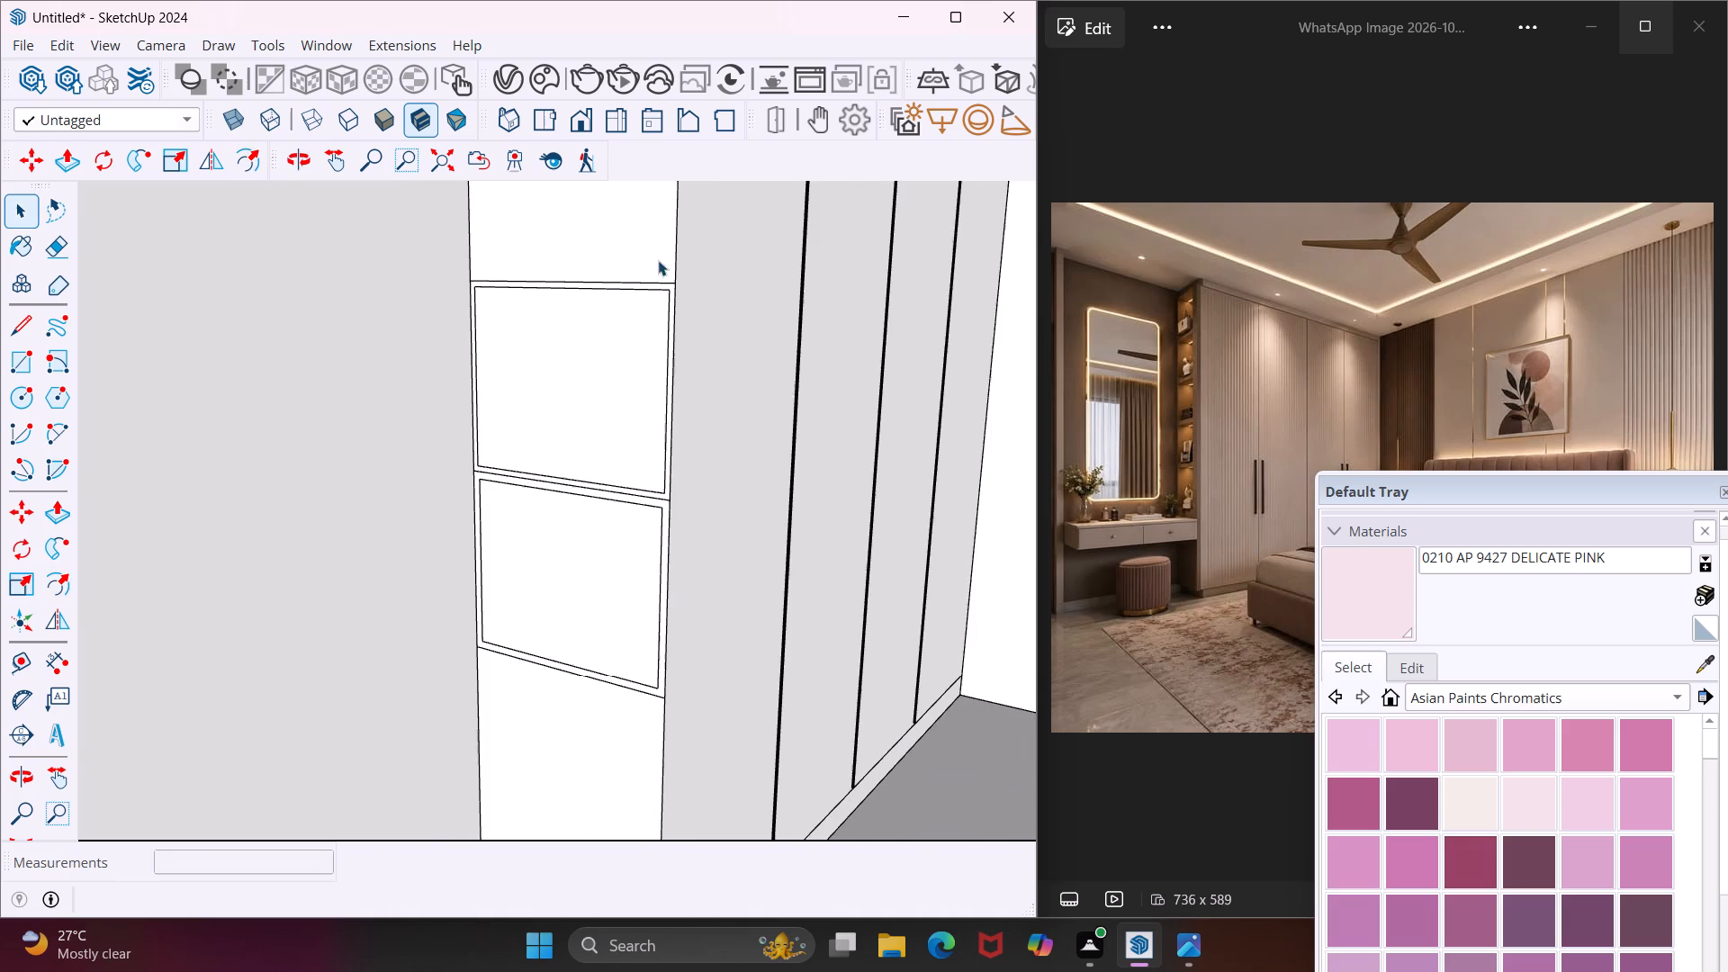
pyautogui.moveTo(658, 260); pyautogui.dragTo(585, 308, button='middle')
pyautogui.scroll(-9, 582, 304)
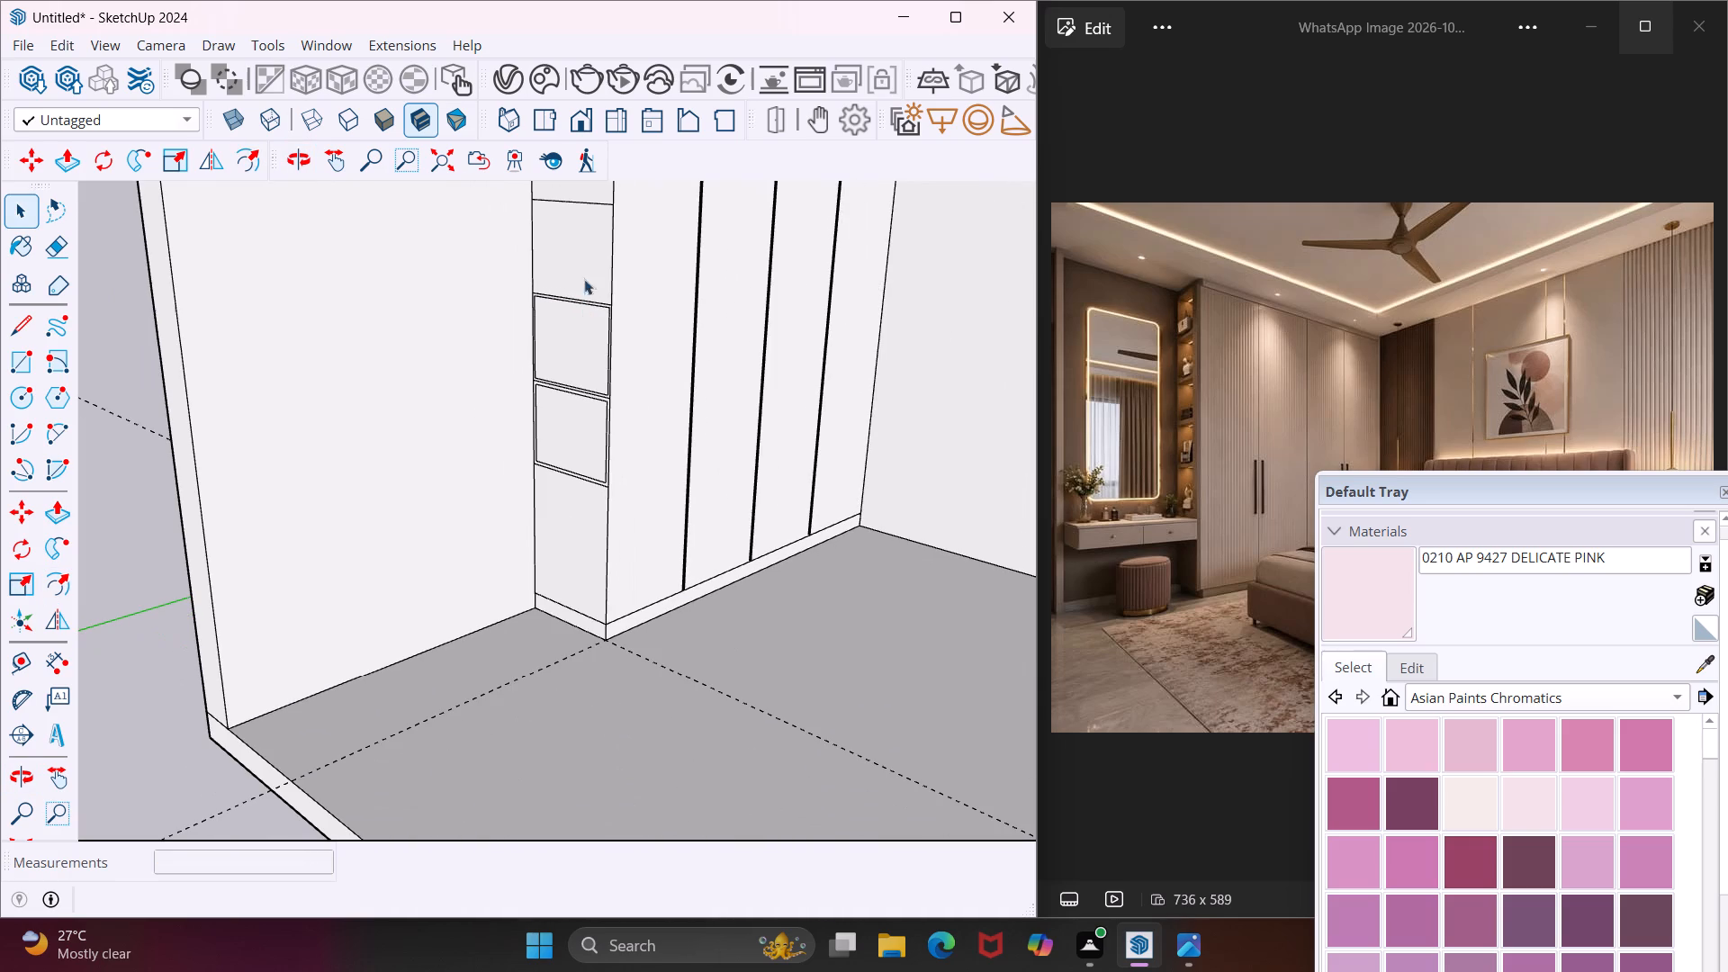
# Offset the outline of the third equal bay from the bottom on the wardrobe's narrow end face inward about 15/16".
pyautogui.click(591, 256)
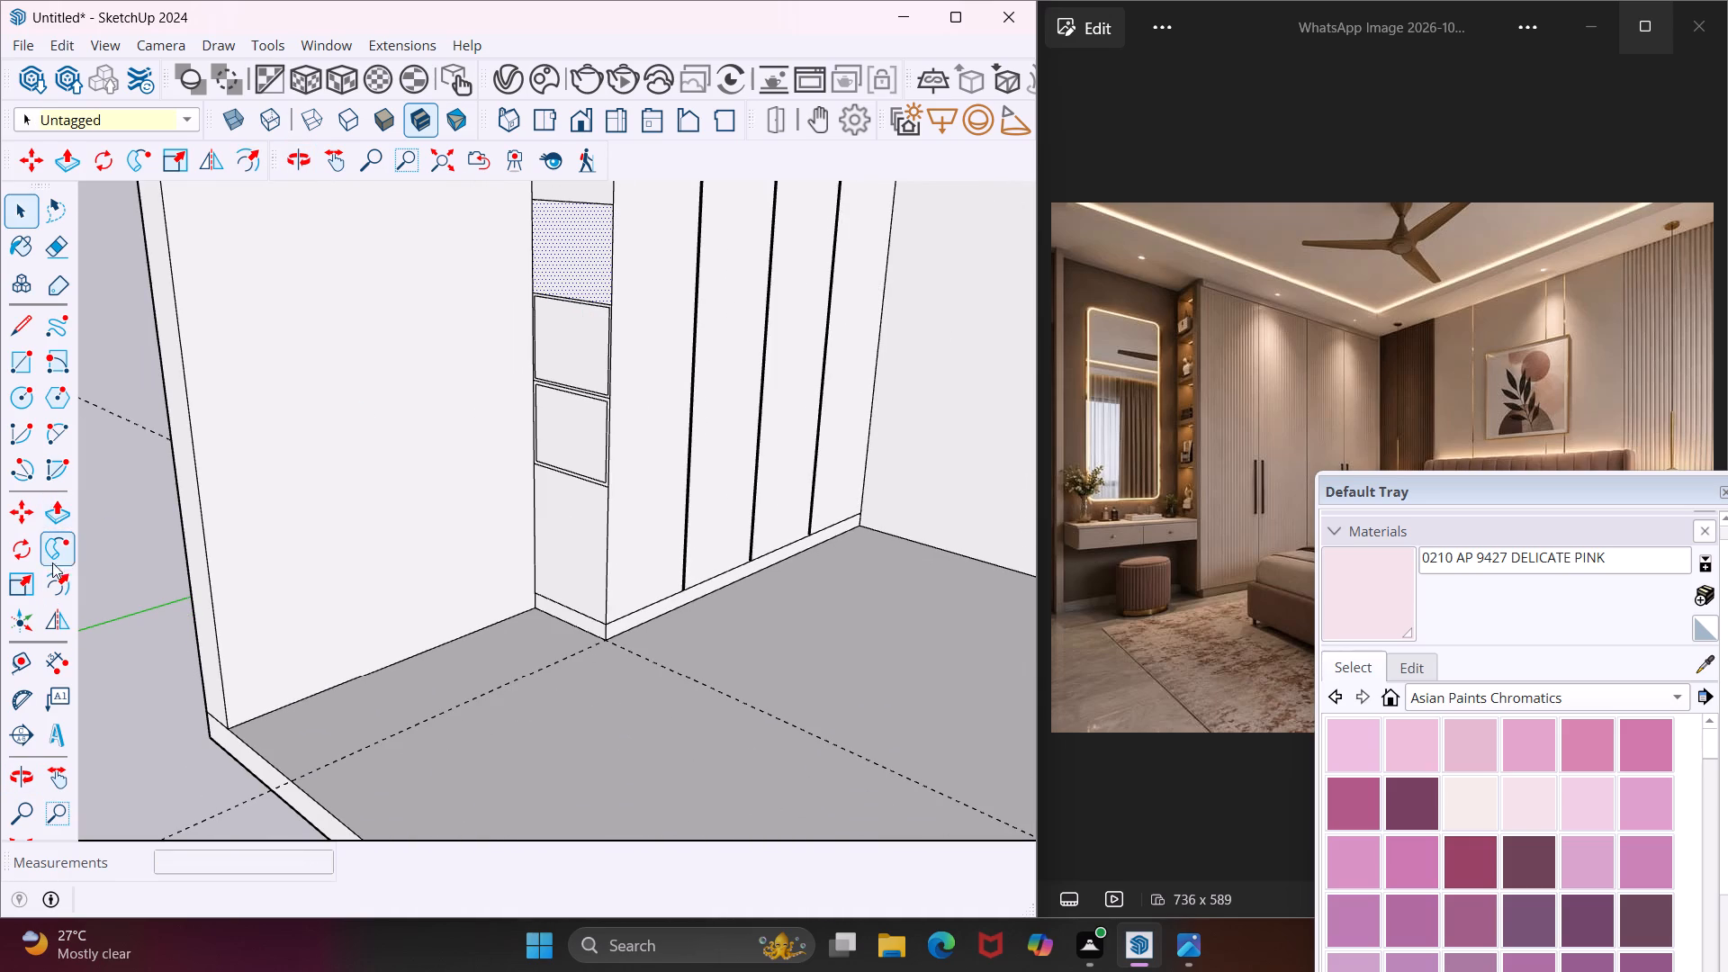
pyautogui.click(52, 577)
pyautogui.scroll(4, 573, 238)
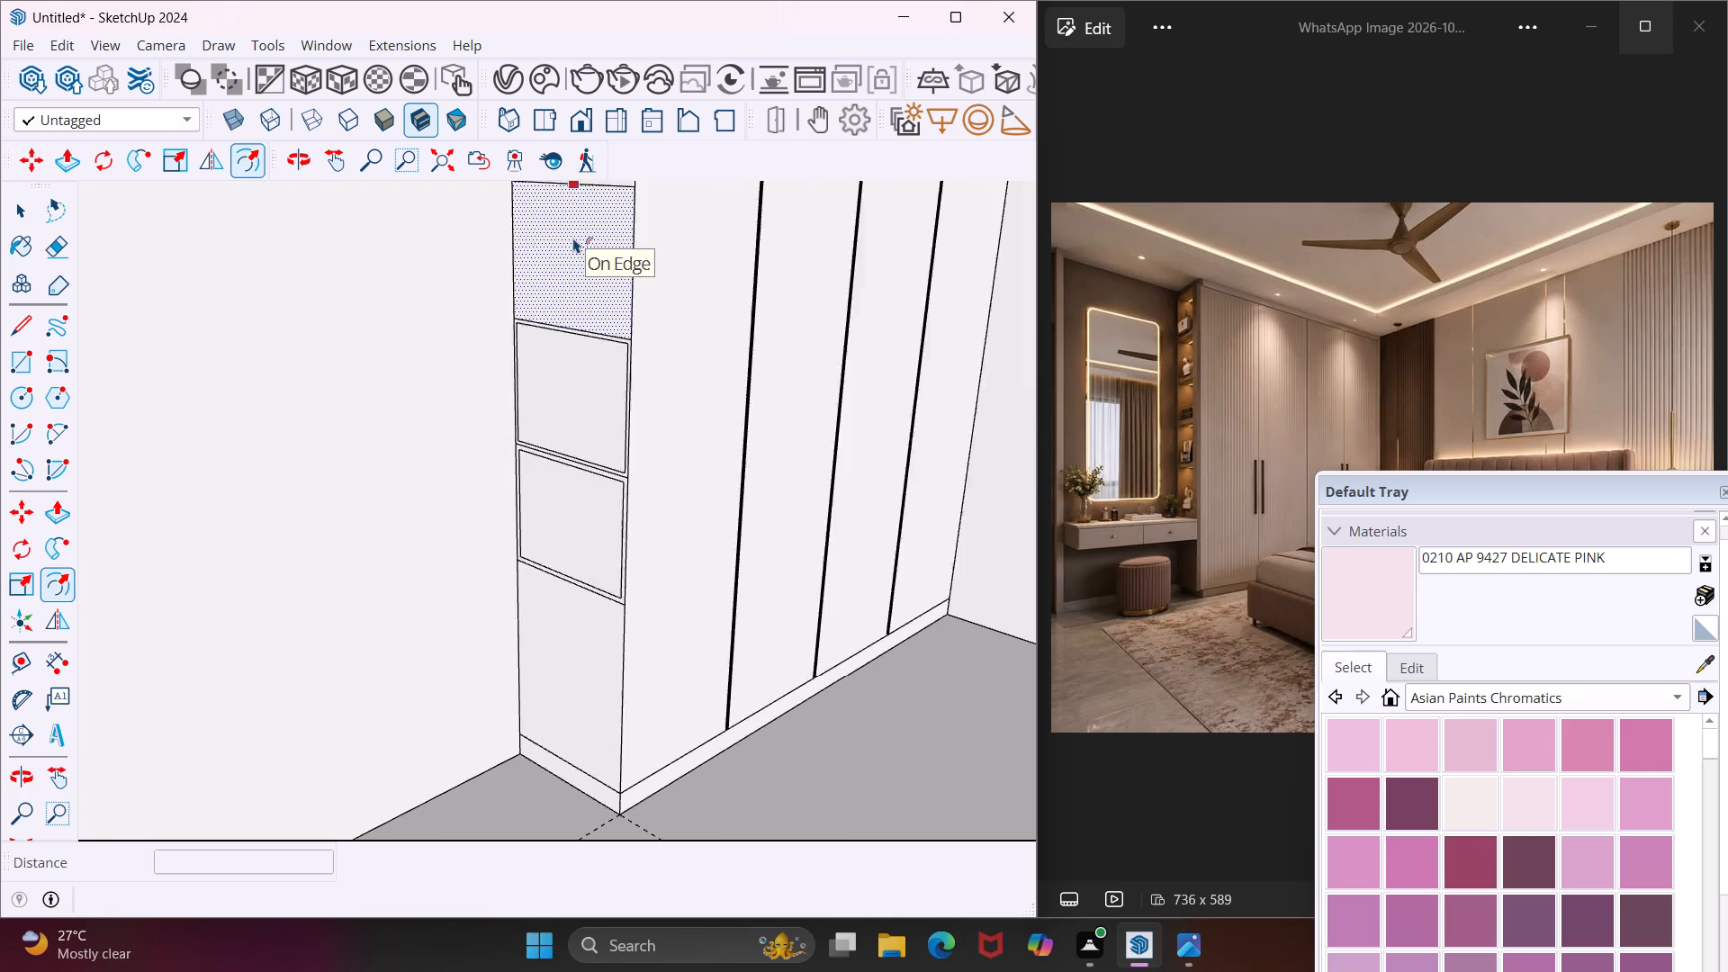
pyautogui.scroll(3, 573, 238)
pyautogui.scroll(-4, 573, 238)
pyautogui.click(573, 238)
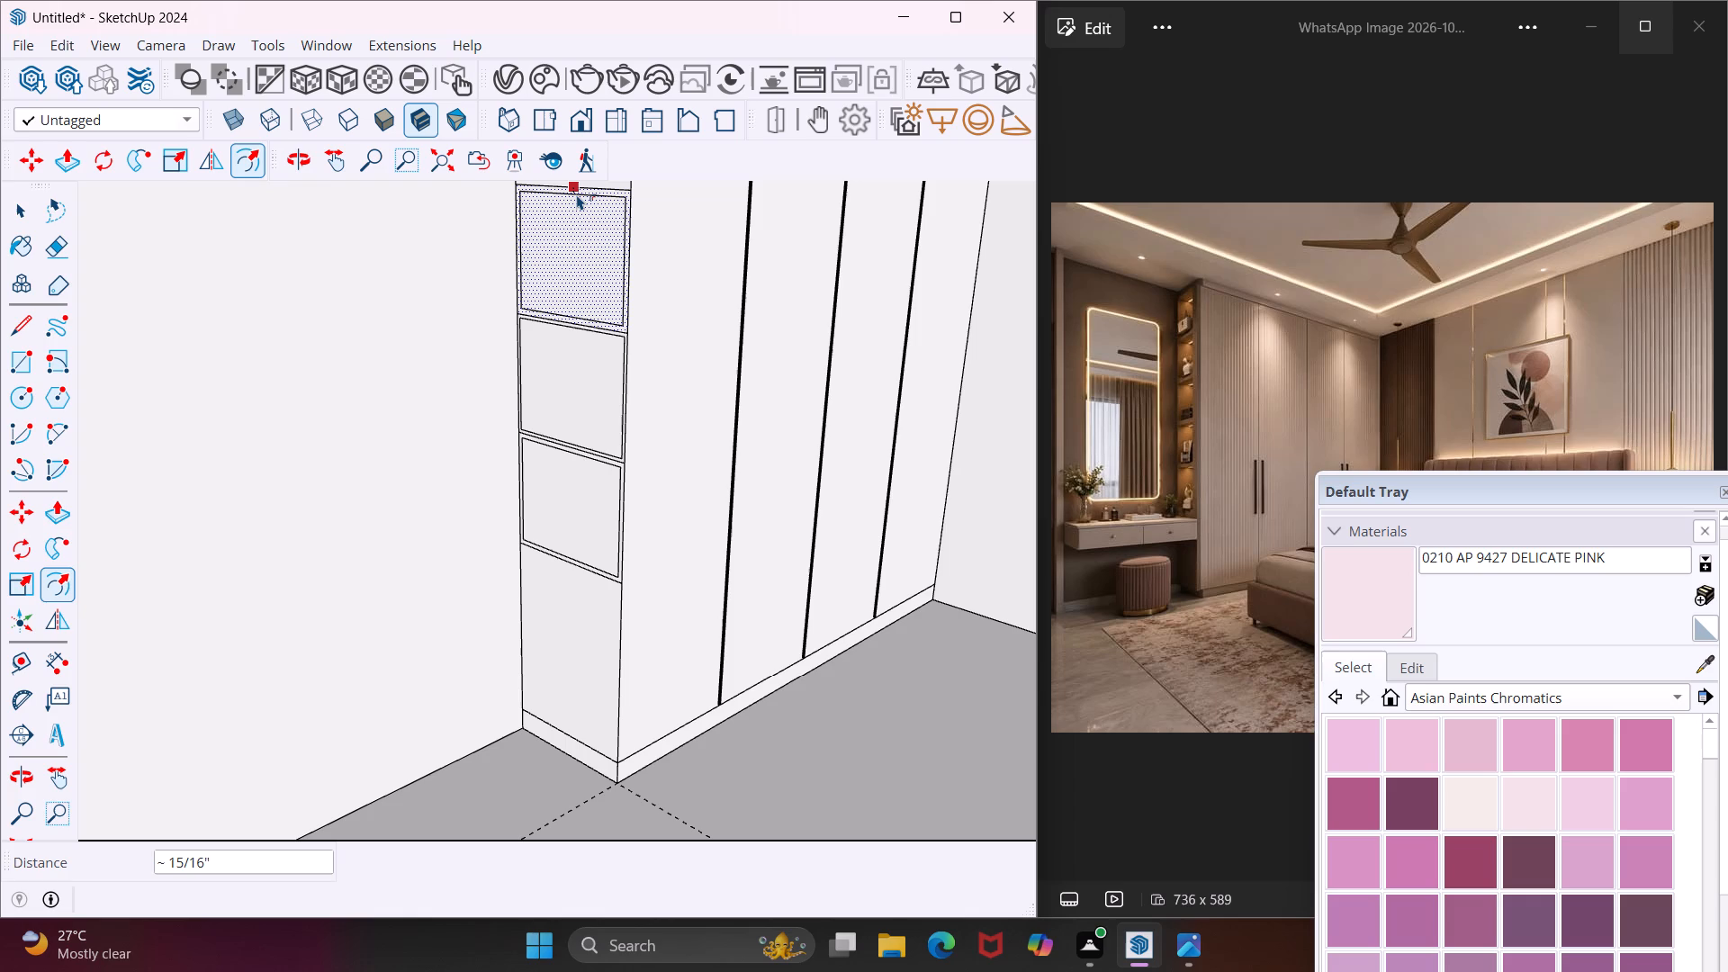
pyautogui.click(577, 194)
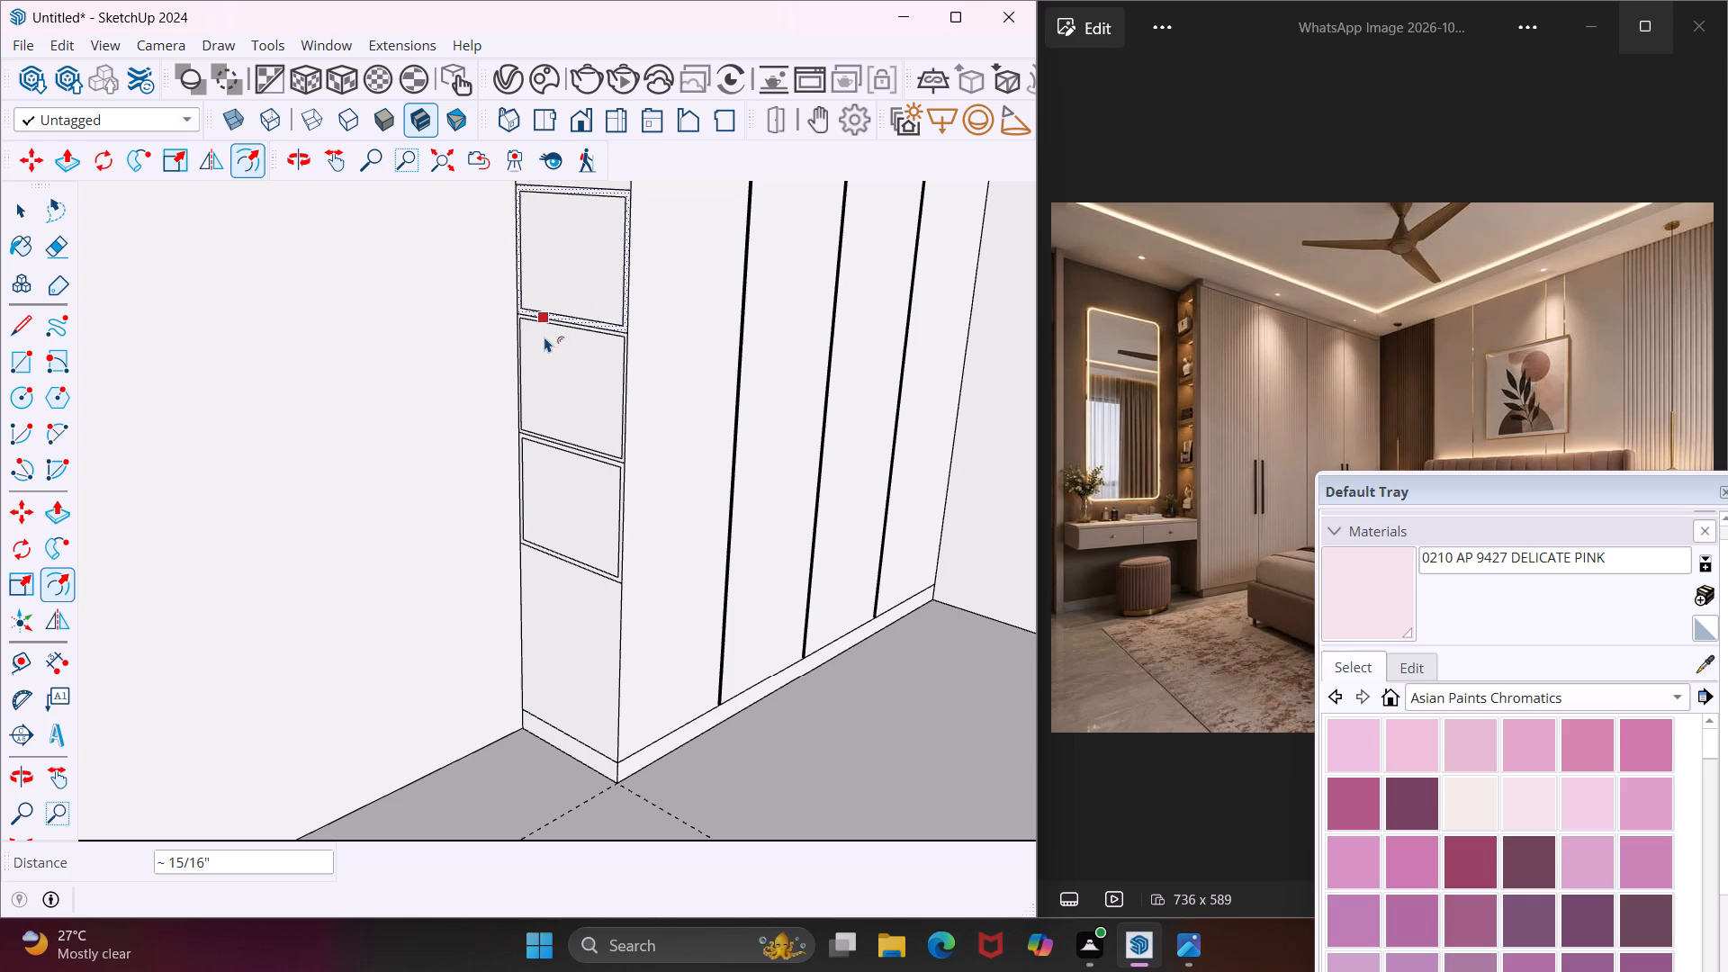
pyautogui.press('Escape')
pyautogui.press('space')
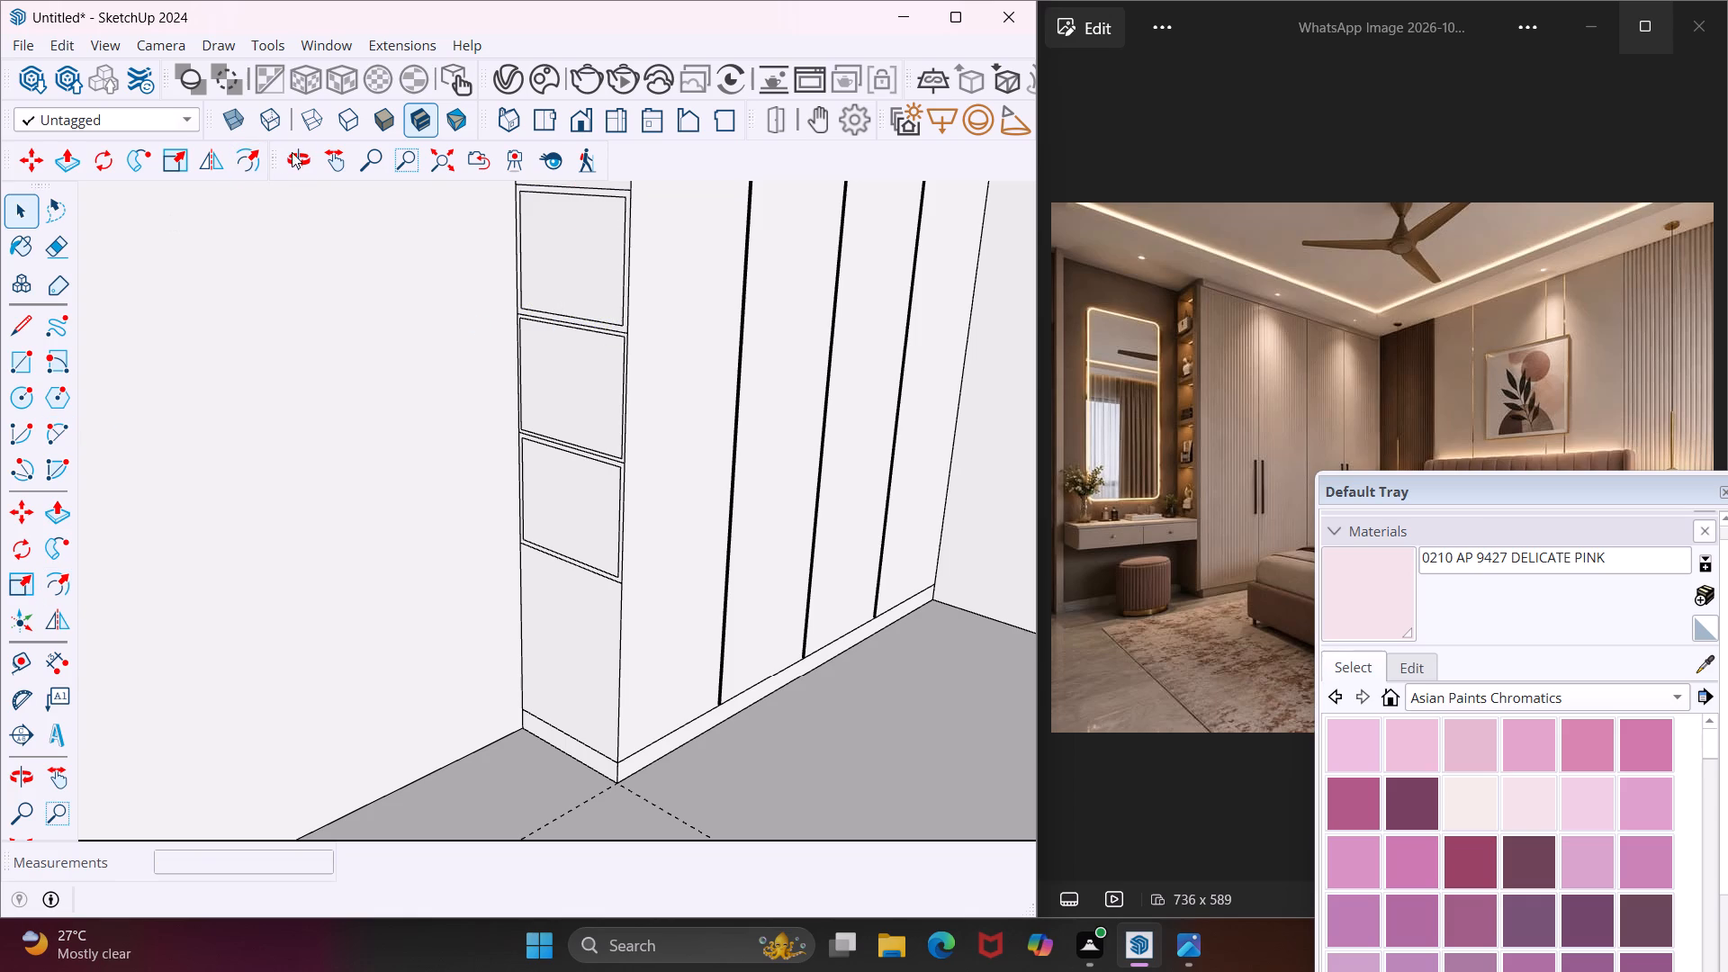
# Offset the outline of the topmost equal bay on the wardrobe's narrow end face inward about 3/4".
pyautogui.click(326, 149)
pyautogui.moveTo(546, 276); pyautogui.dragTo(466, 492)
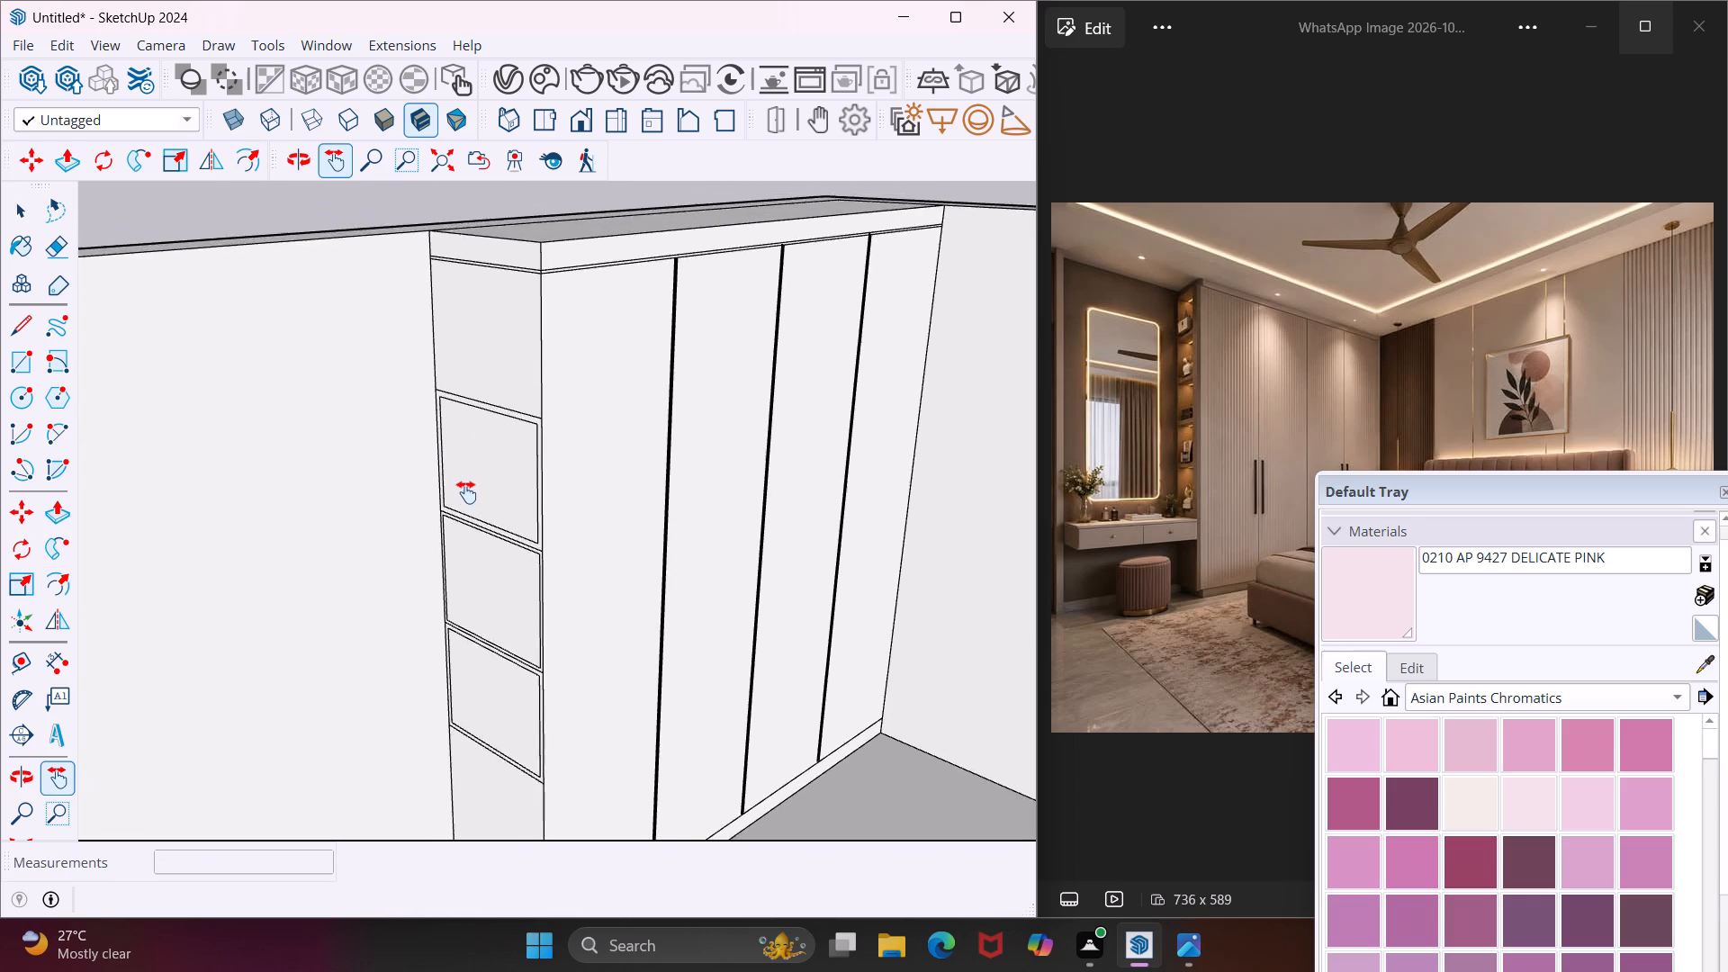
pyautogui.moveTo(466, 492); pyautogui.dragTo(471, 554)
pyautogui.press('Escape')
pyautogui.press('space')
pyautogui.click(494, 417)
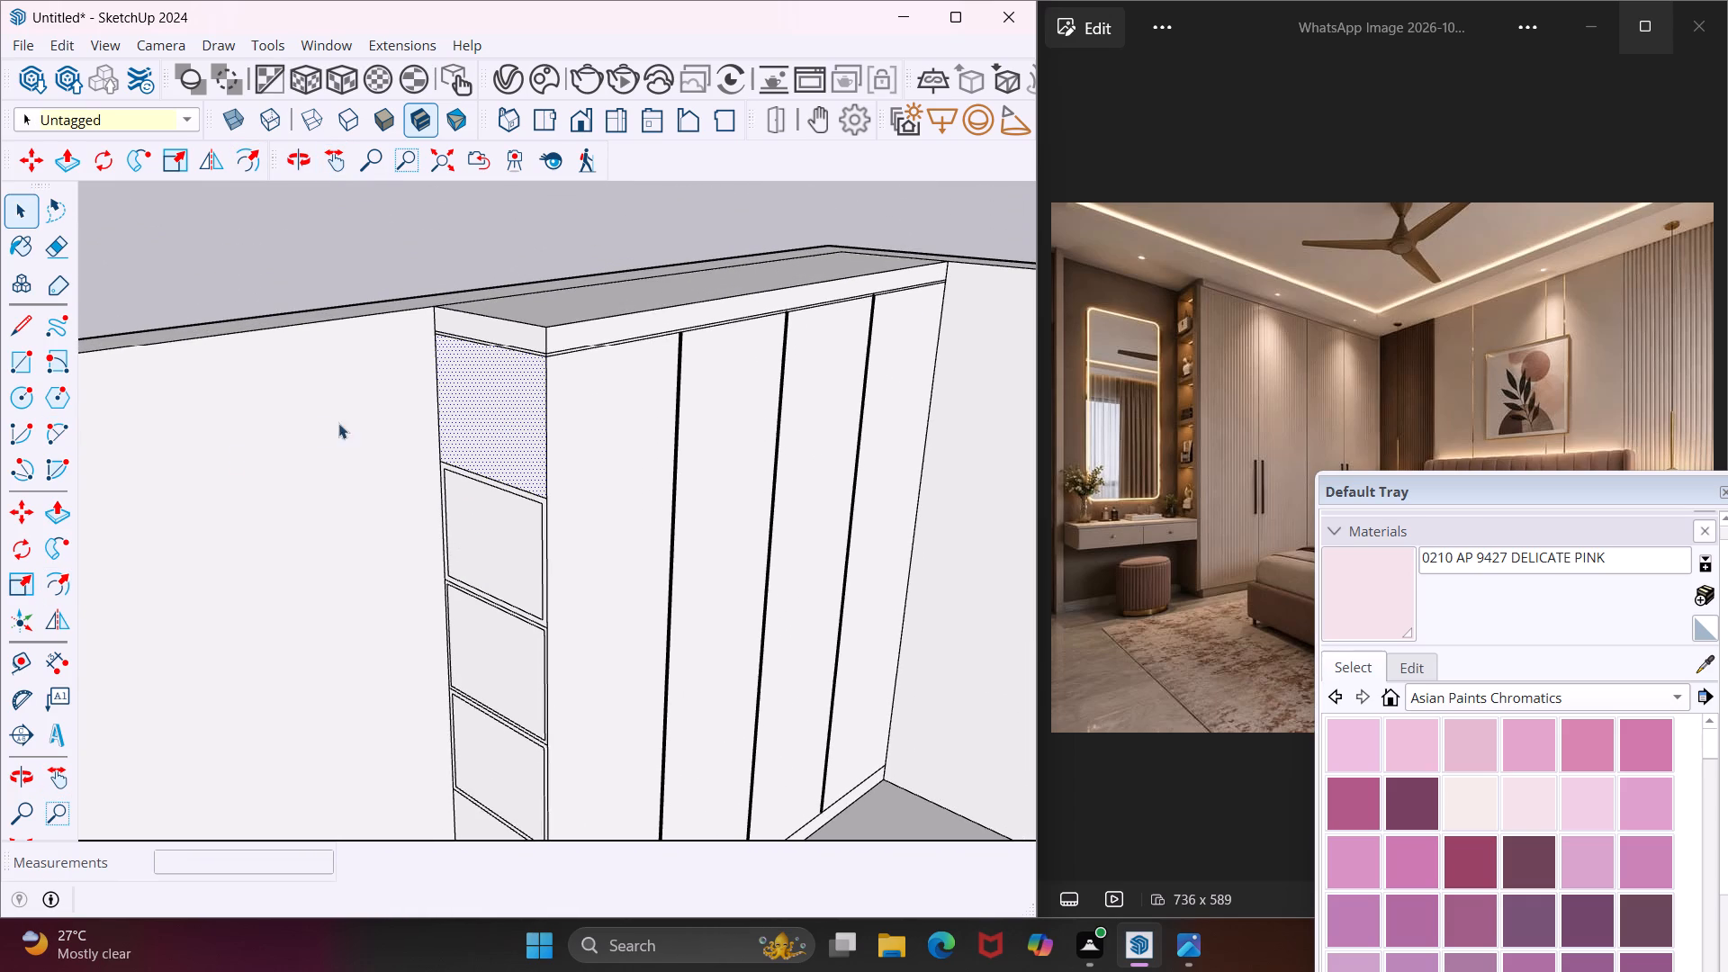
pyautogui.click(49, 571)
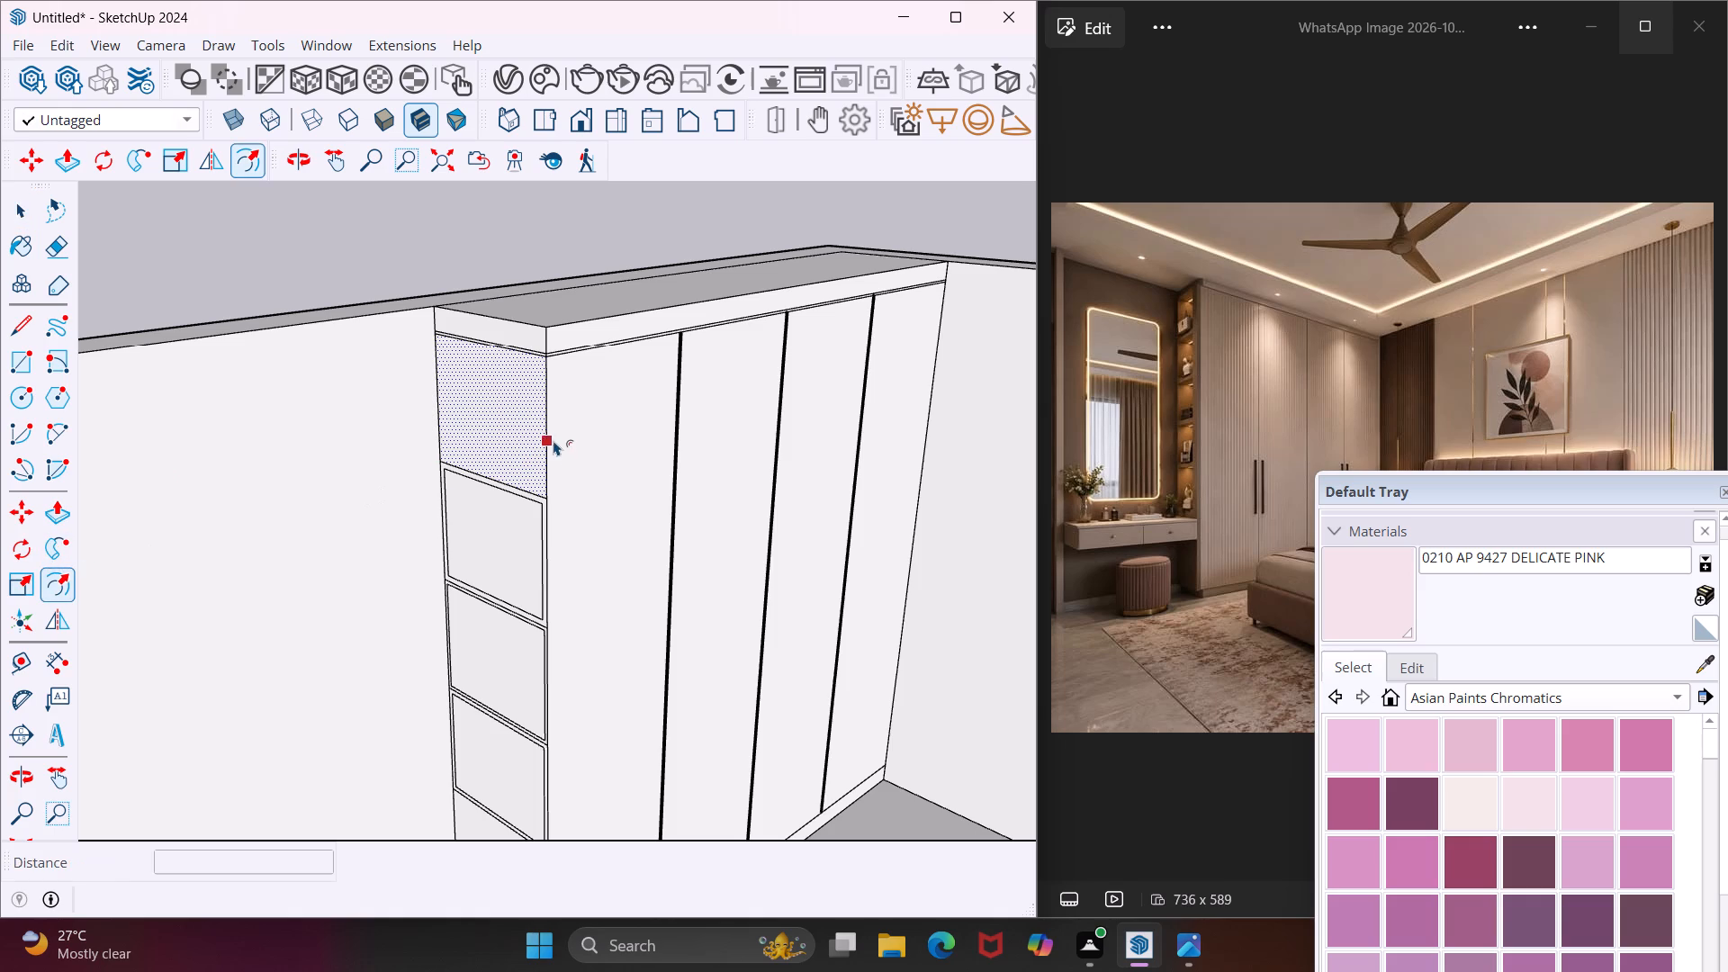
pyautogui.scroll(8, 553, 439)
pyautogui.click(540, 447)
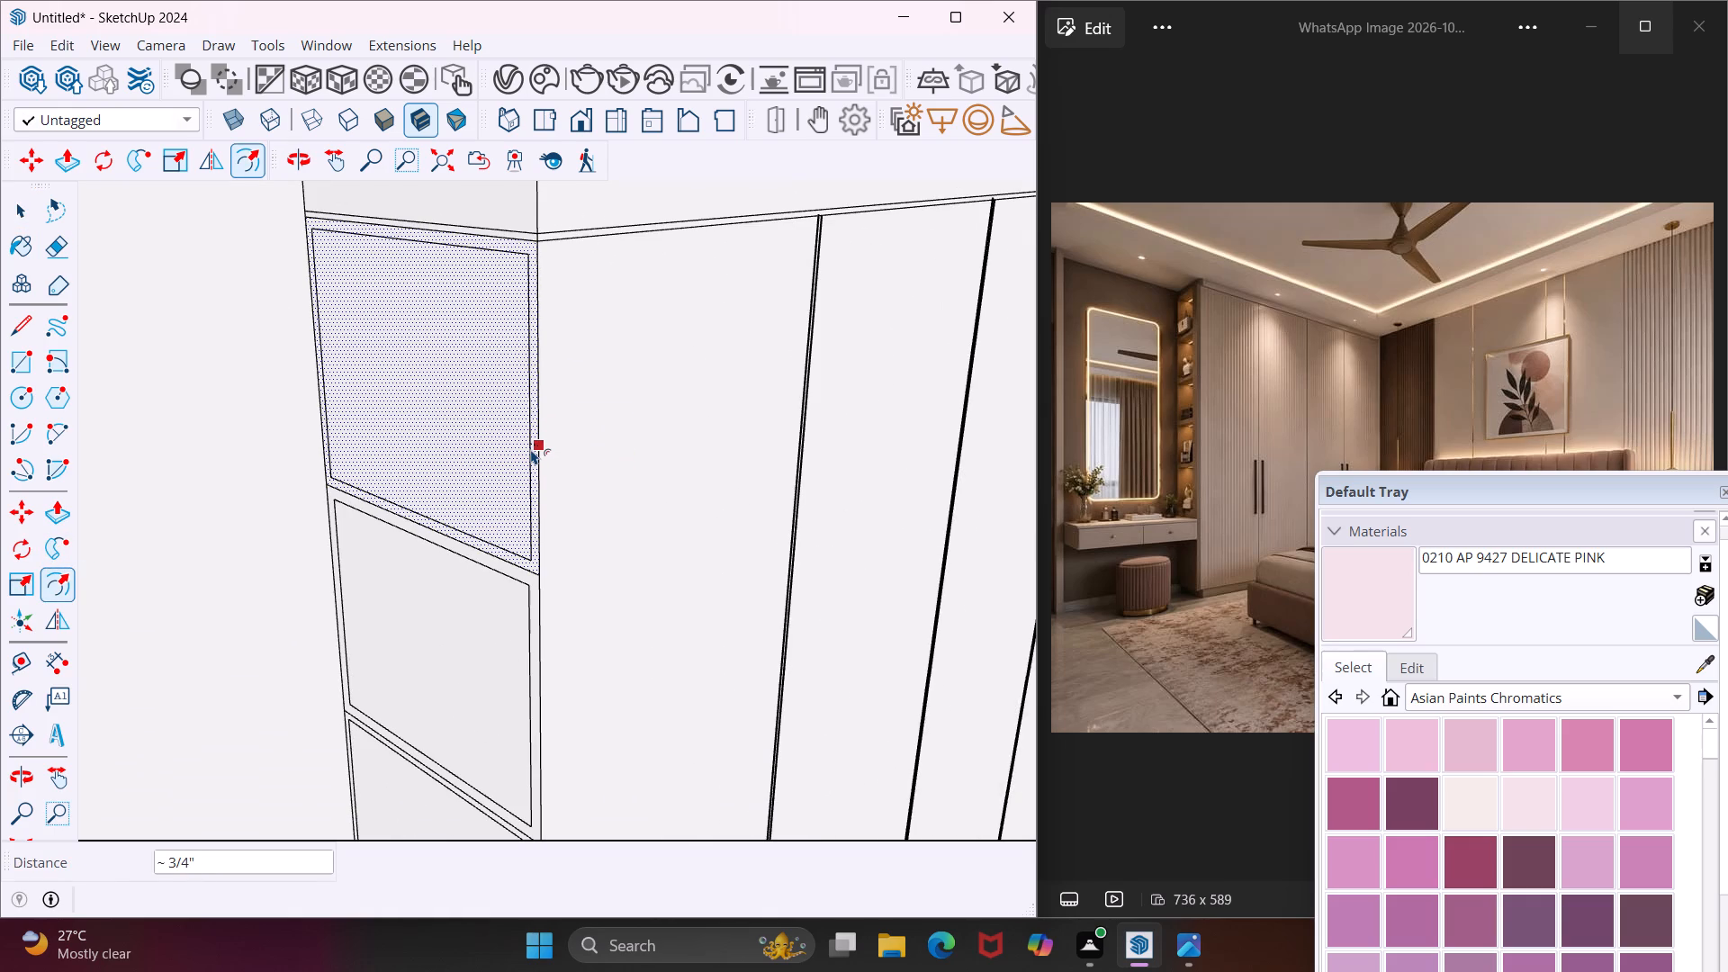
pyautogui.click(531, 449)
pyautogui.press('Escape')
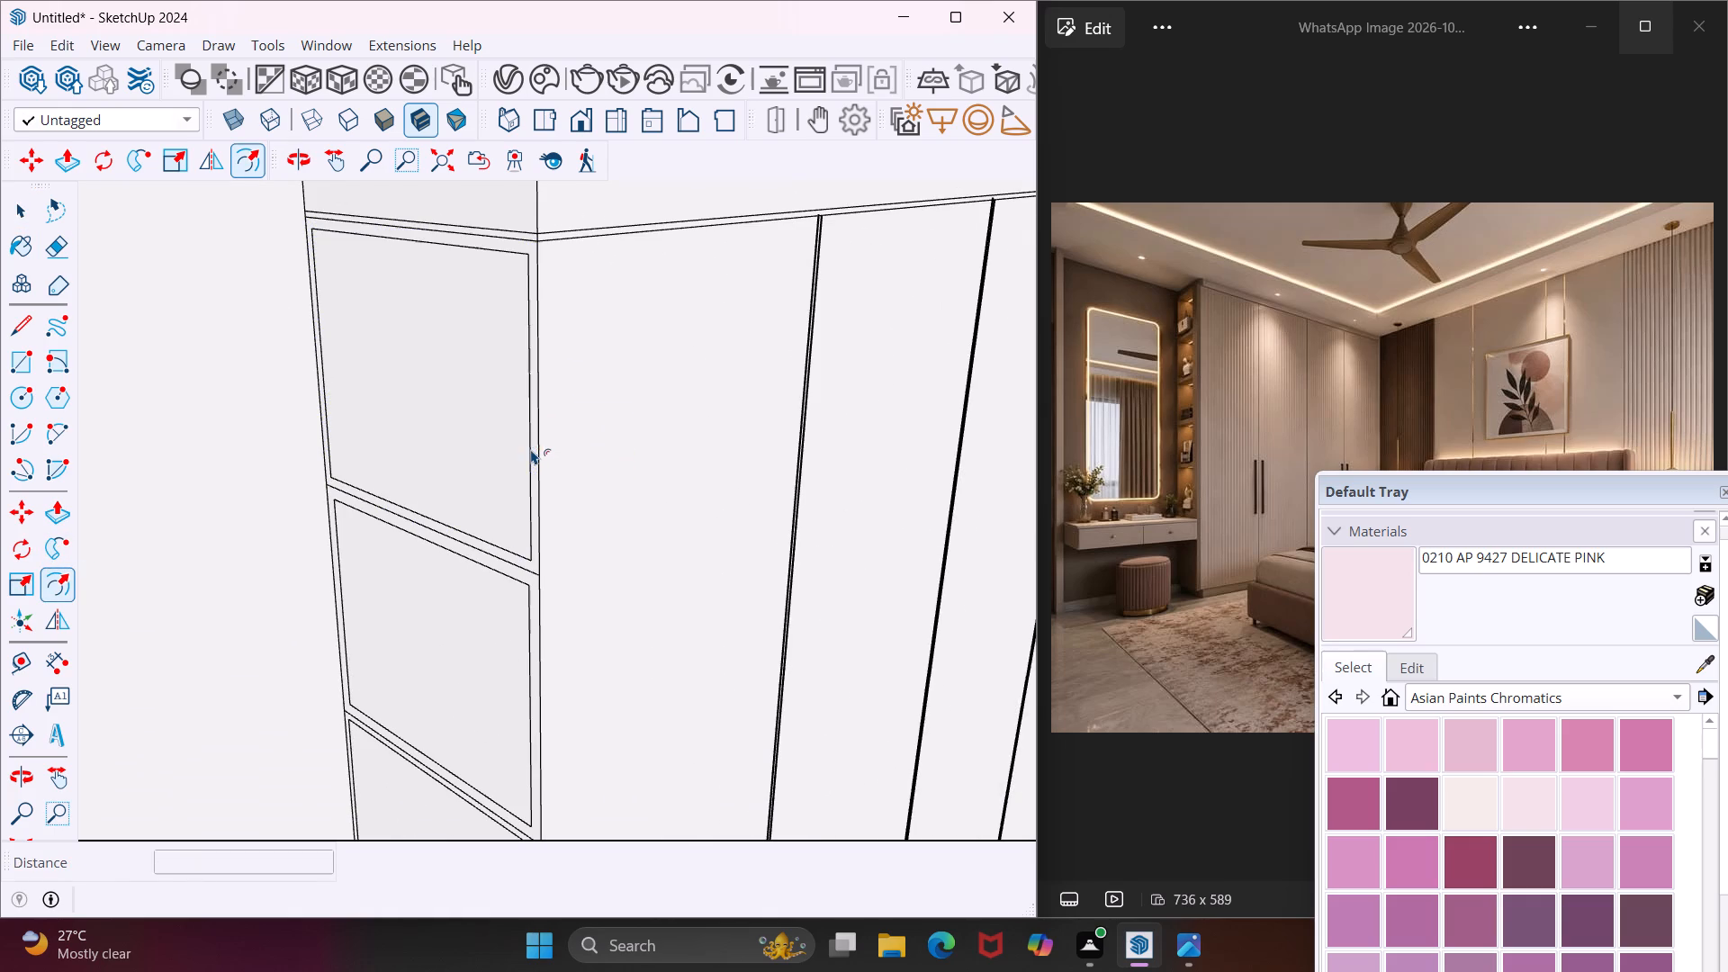
pyautogui.press('space')
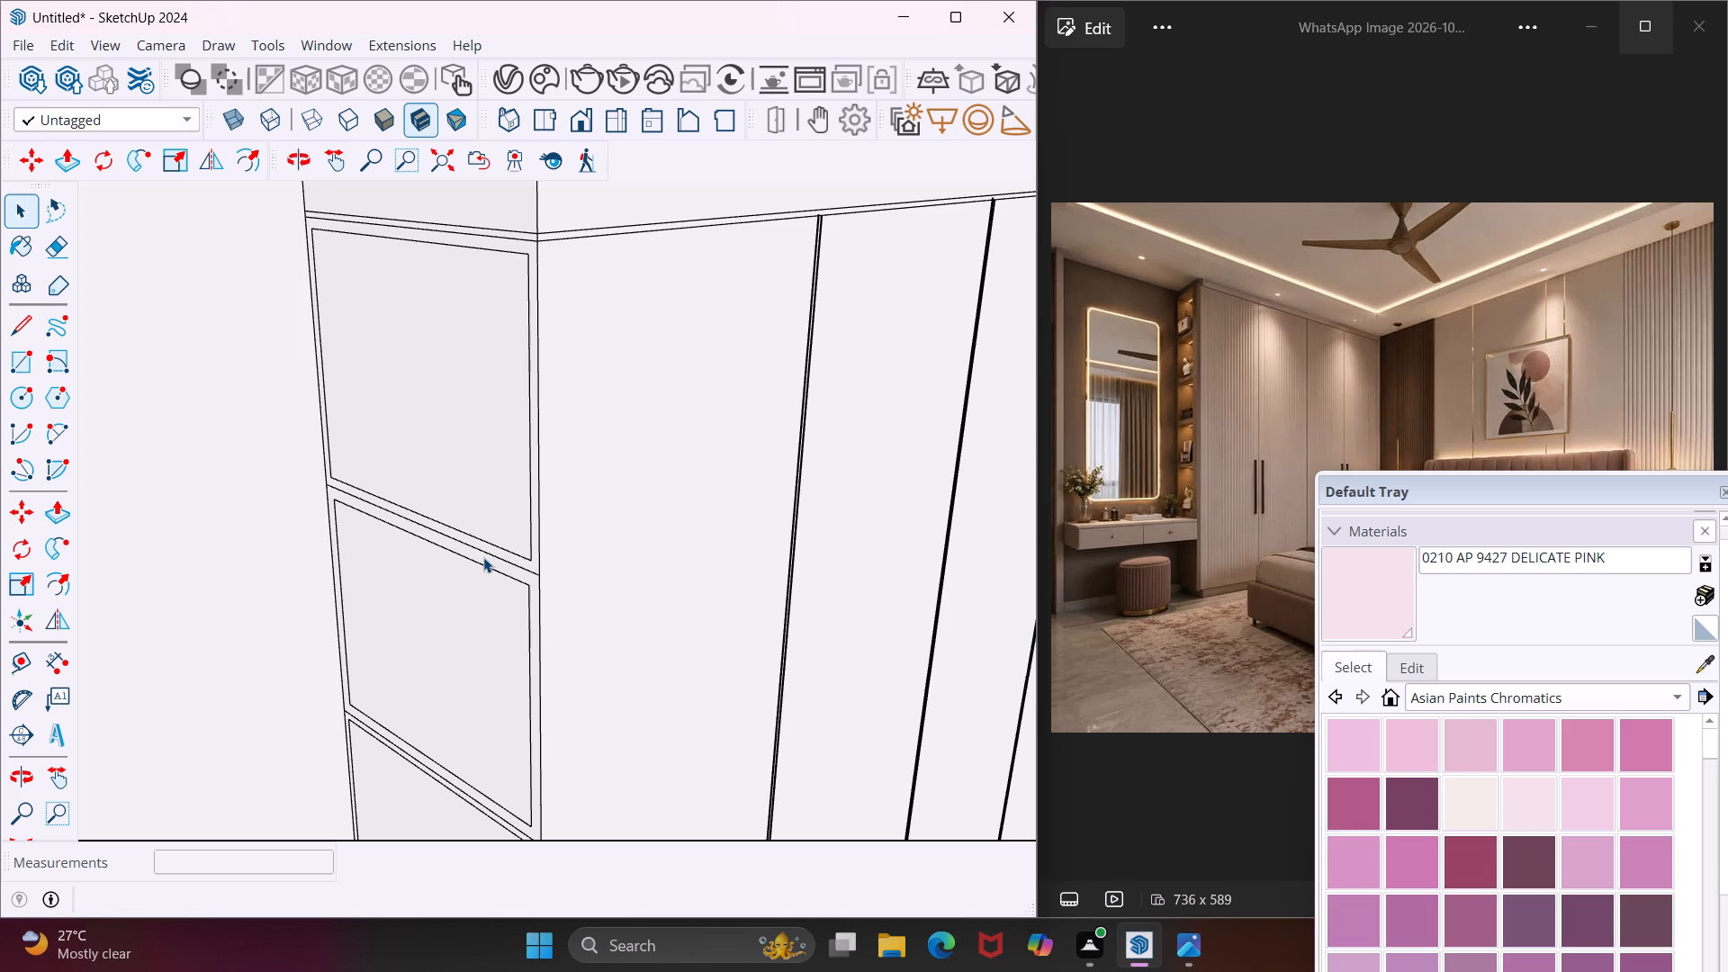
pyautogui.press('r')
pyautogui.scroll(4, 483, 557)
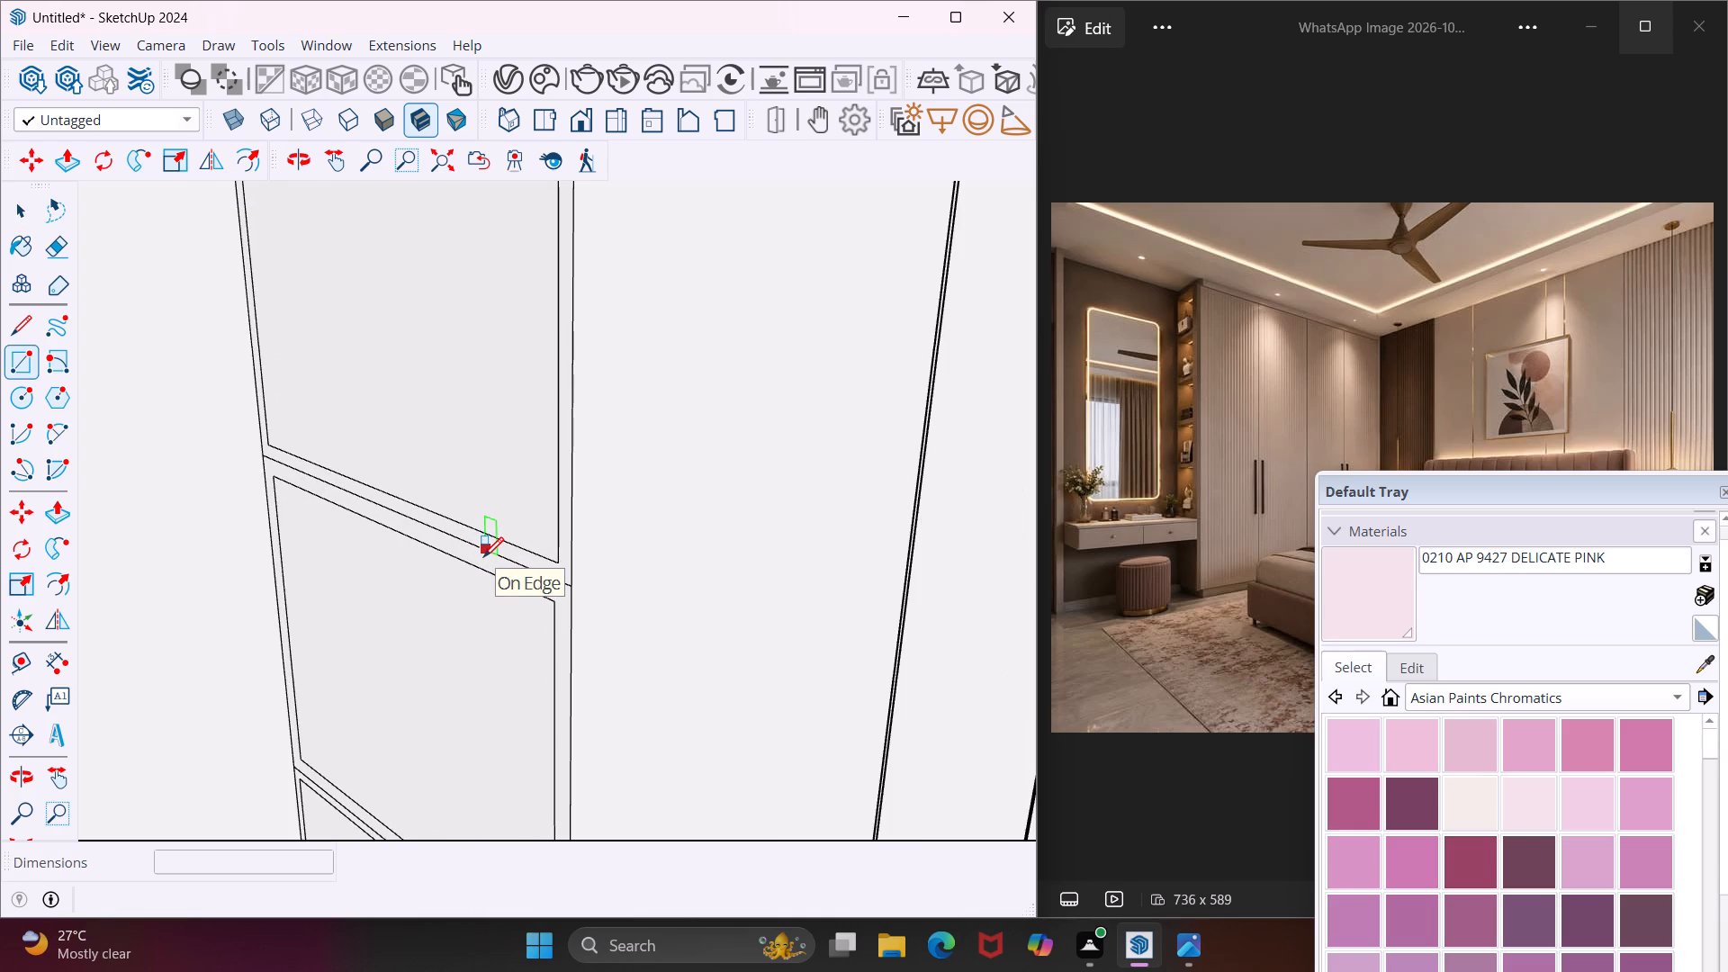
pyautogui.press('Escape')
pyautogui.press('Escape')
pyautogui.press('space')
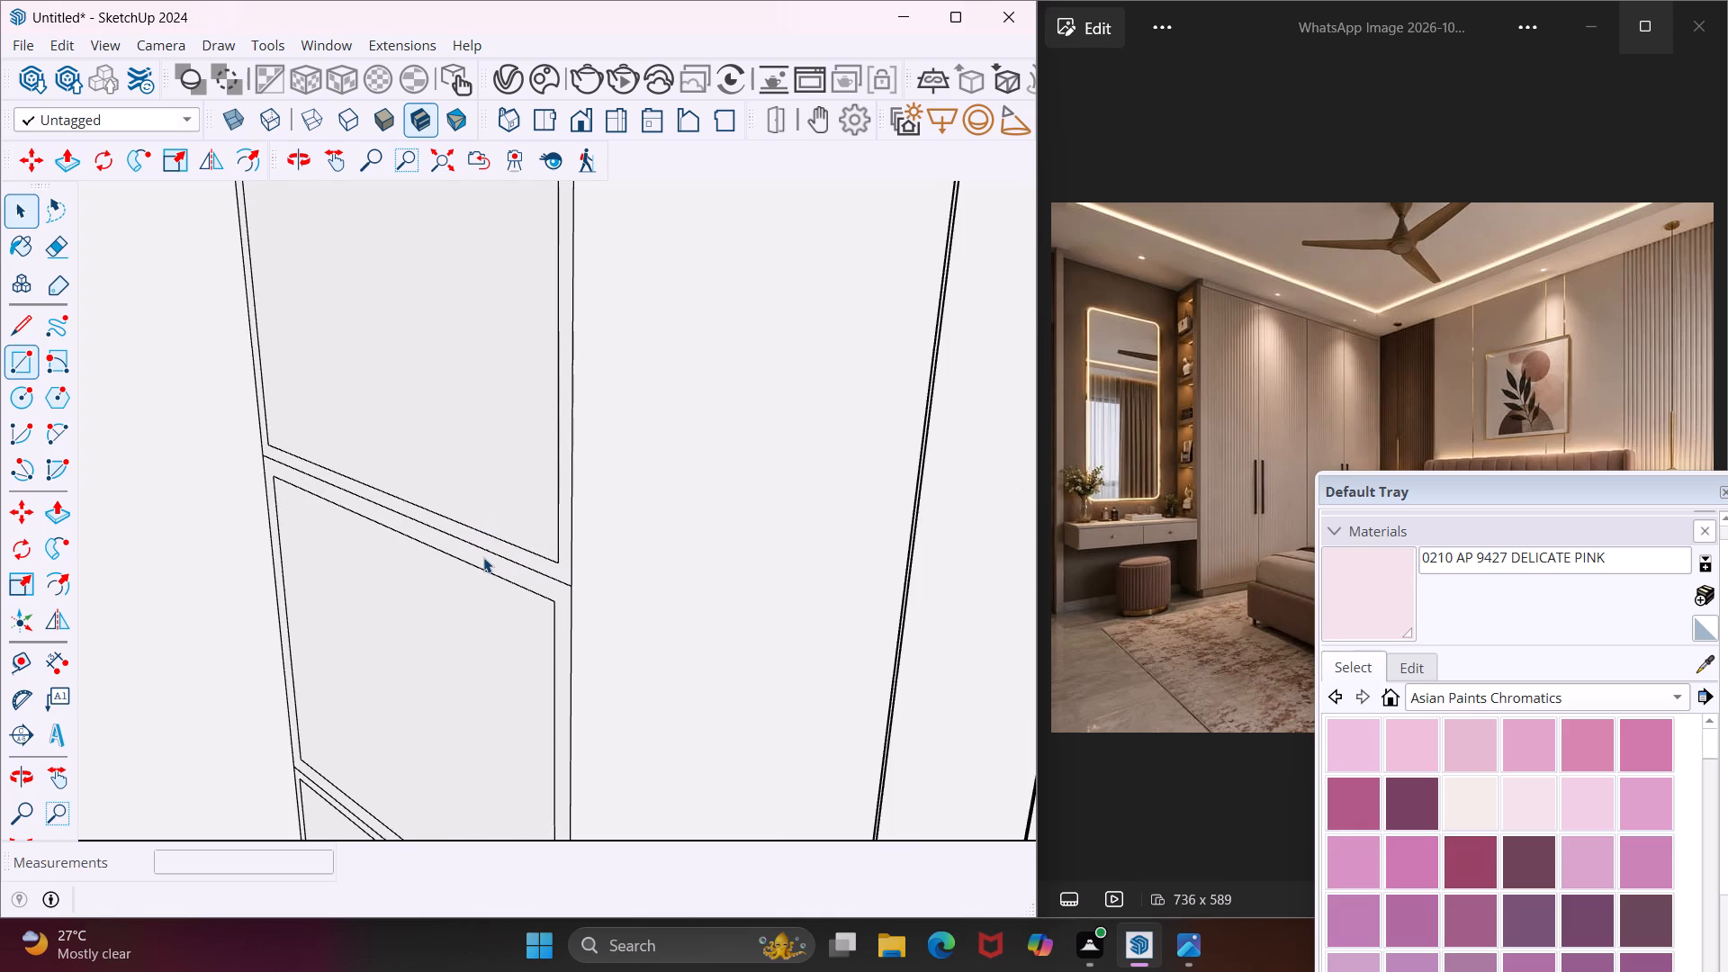
# Erase the shared divider lines between the top two and between the bottom two framed bays on the narrow end face.
pyautogui.press('e')
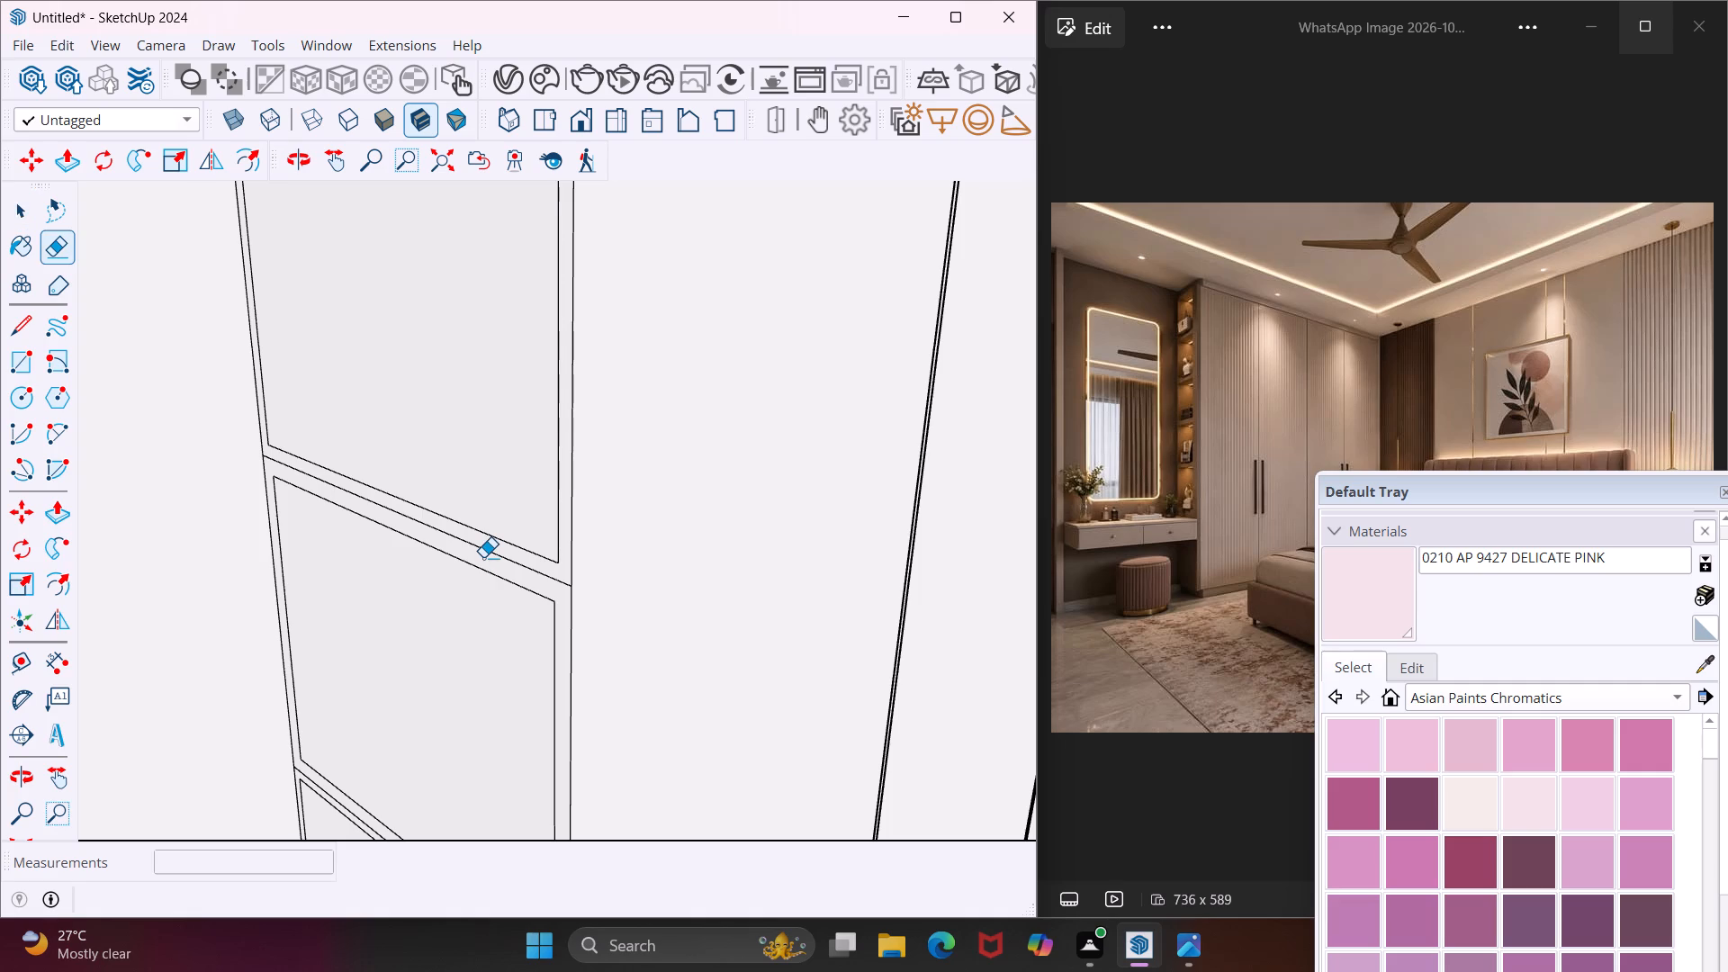
pyautogui.click(505, 560)
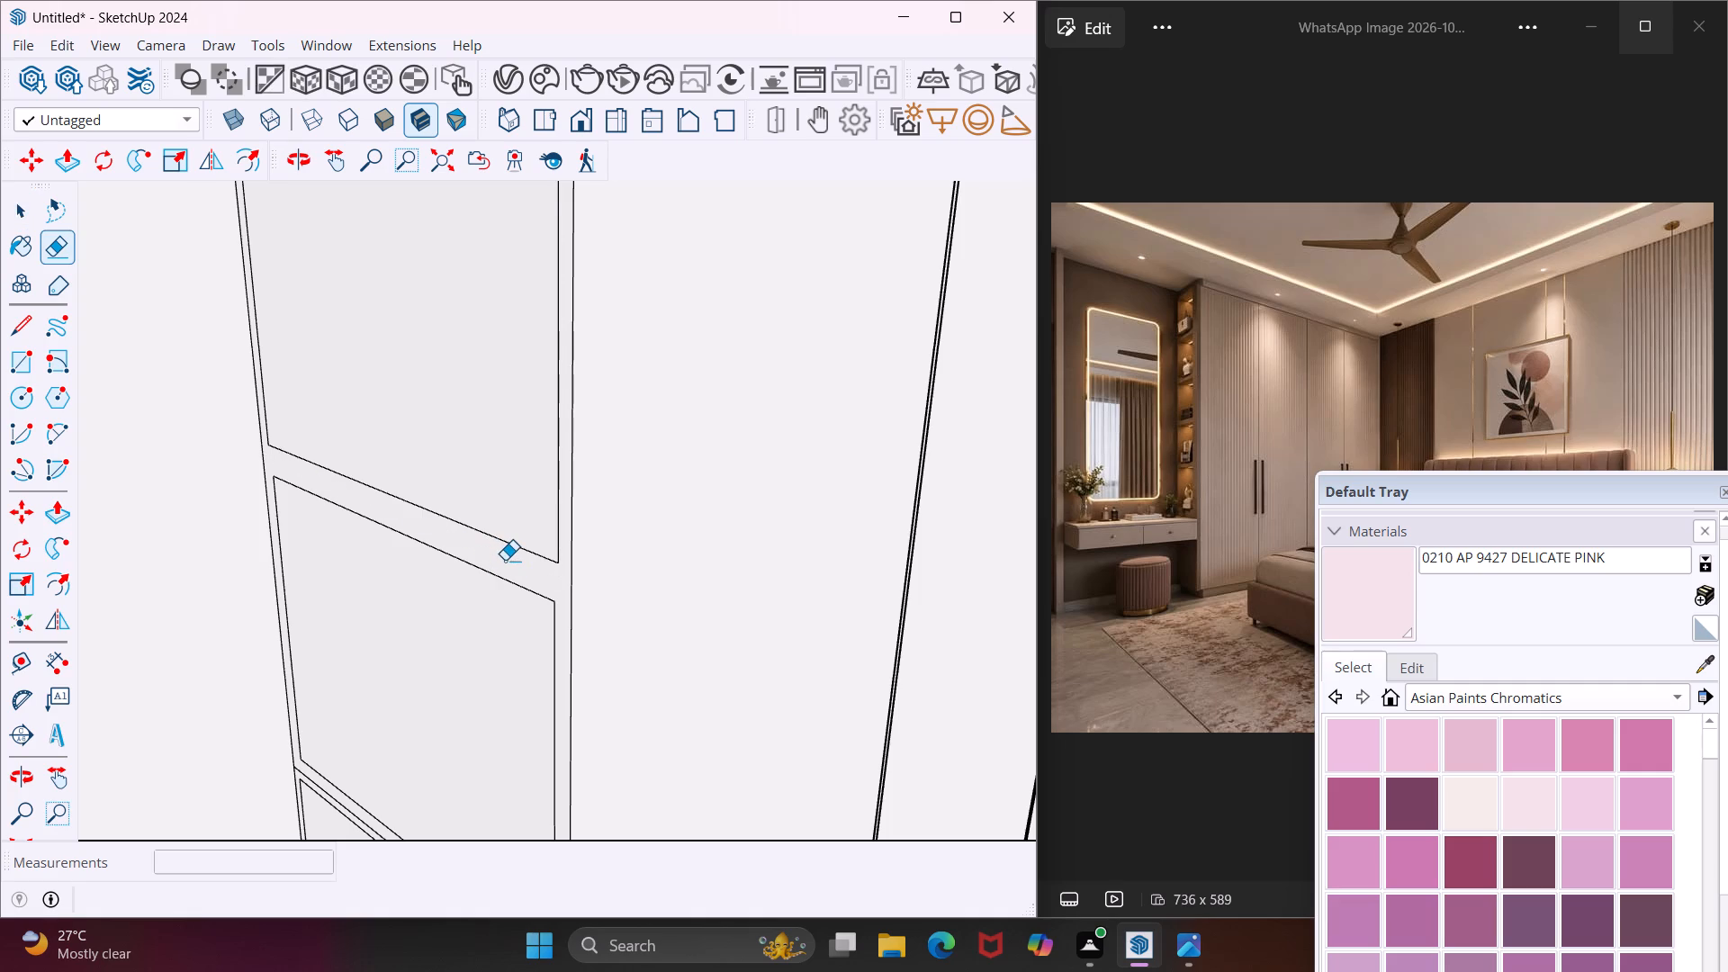
pyautogui.scroll(-19, 505, 560)
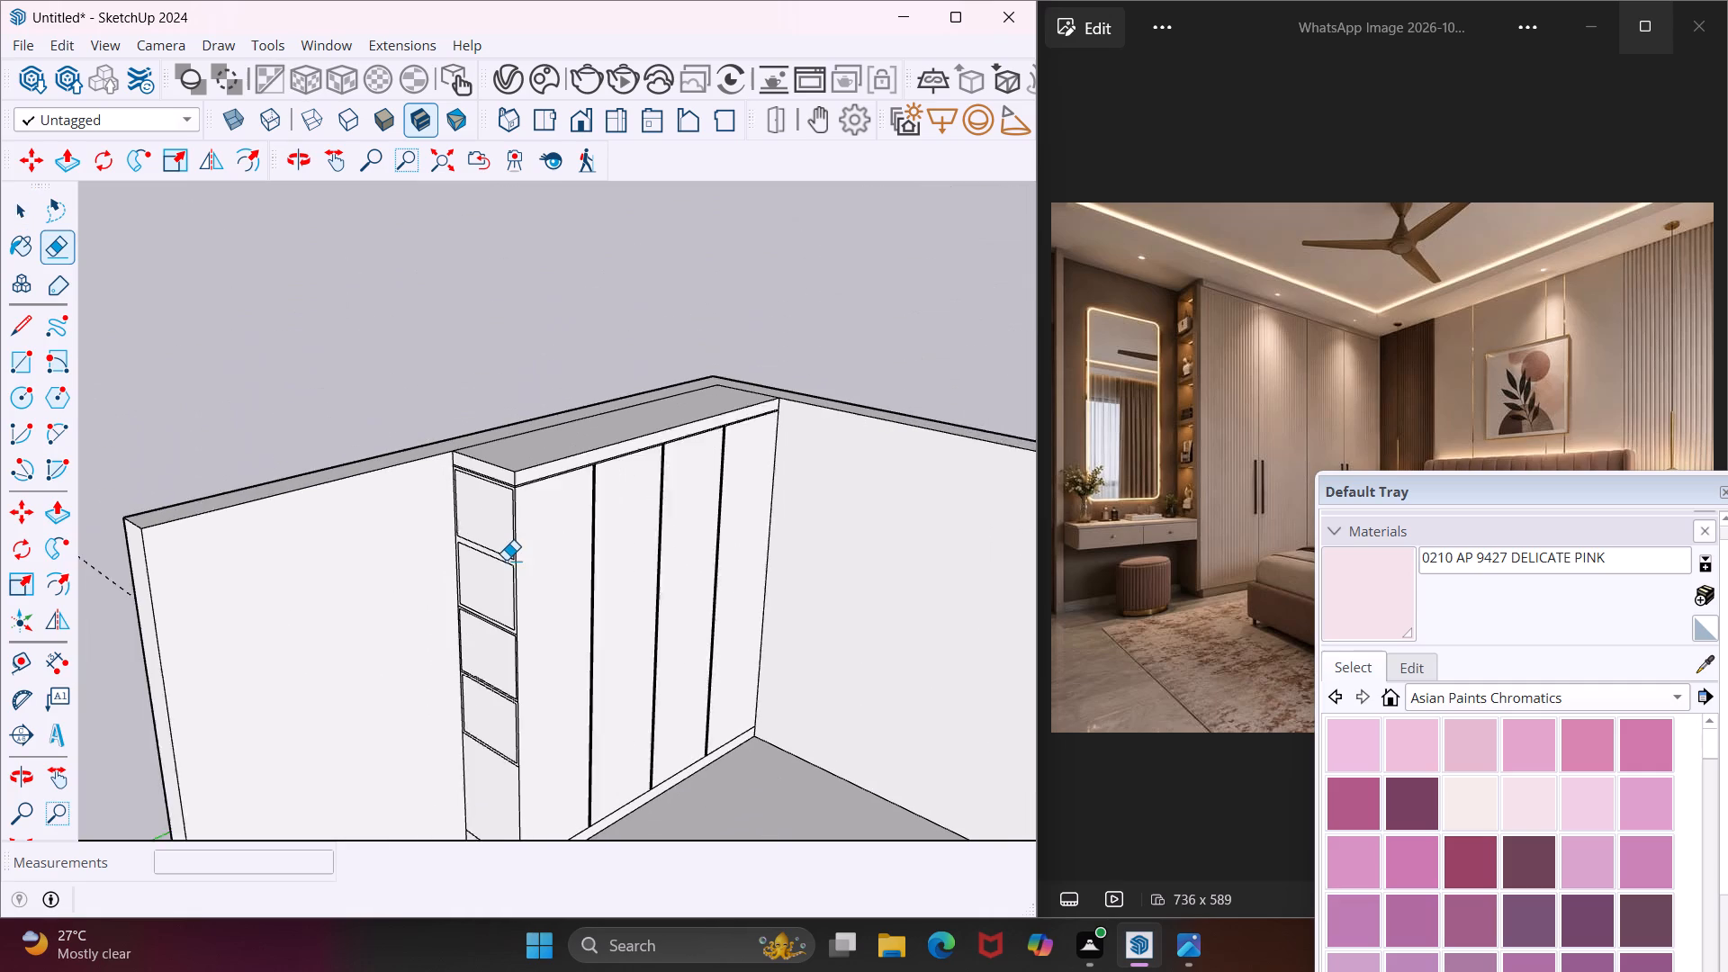
pyautogui.scroll(-1, 506, 560)
pyautogui.scroll(9, 480, 742)
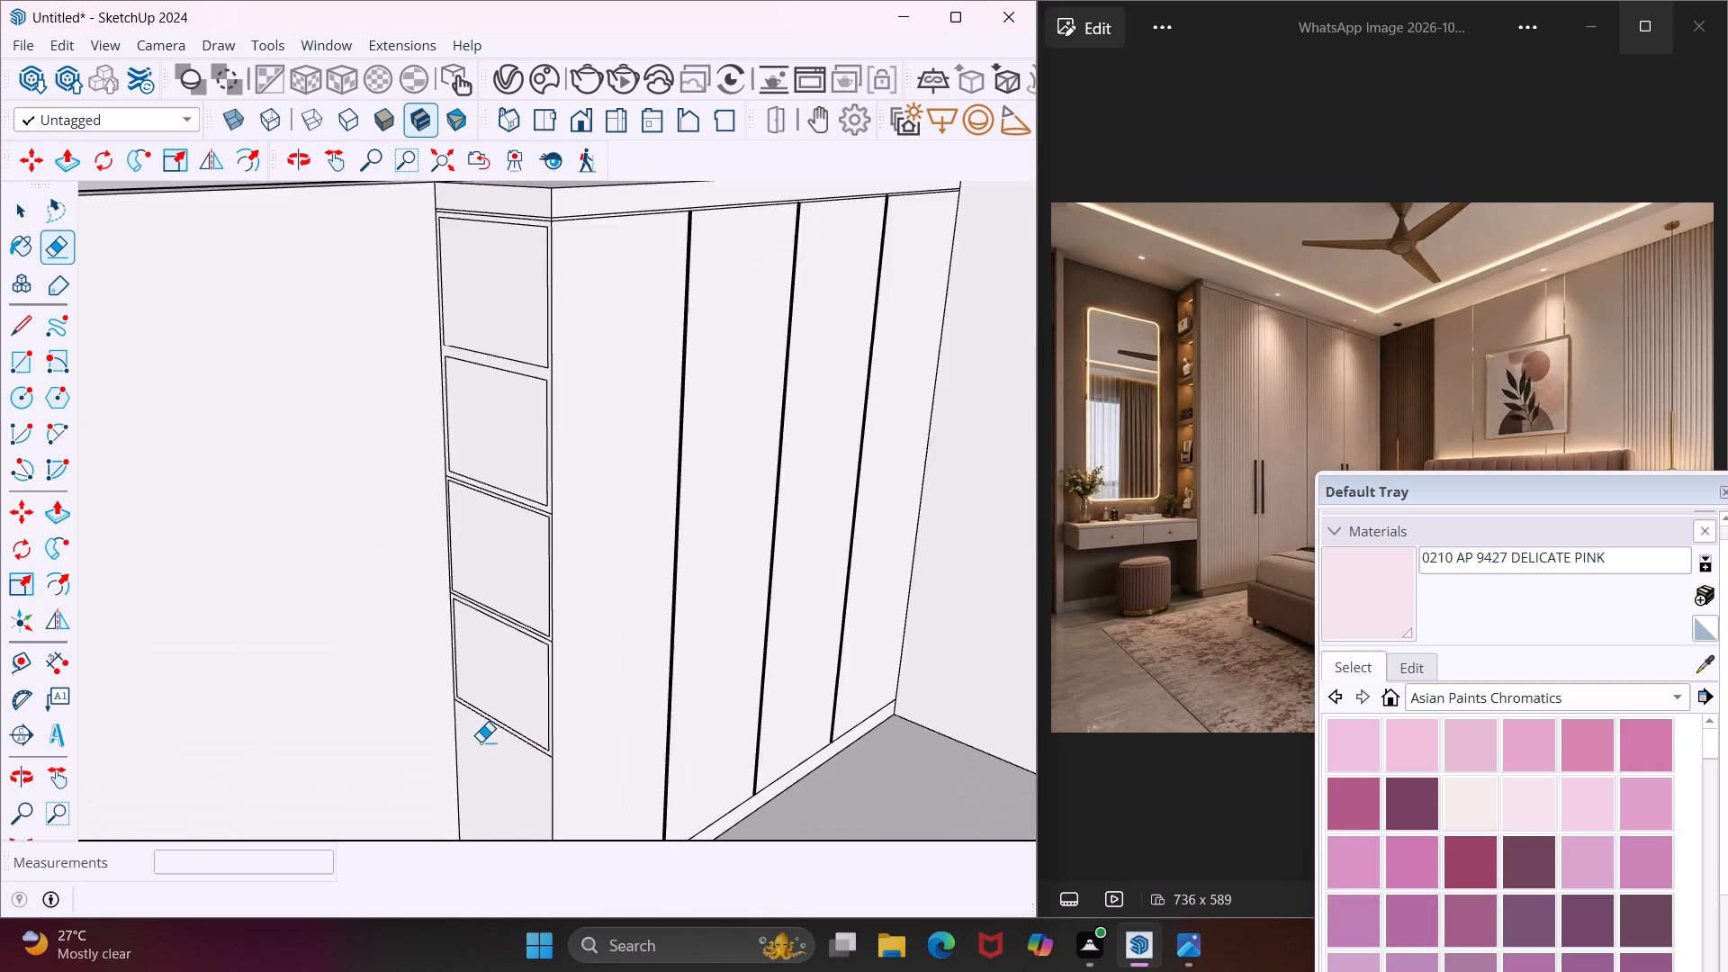
pyautogui.scroll(9, 481, 742)
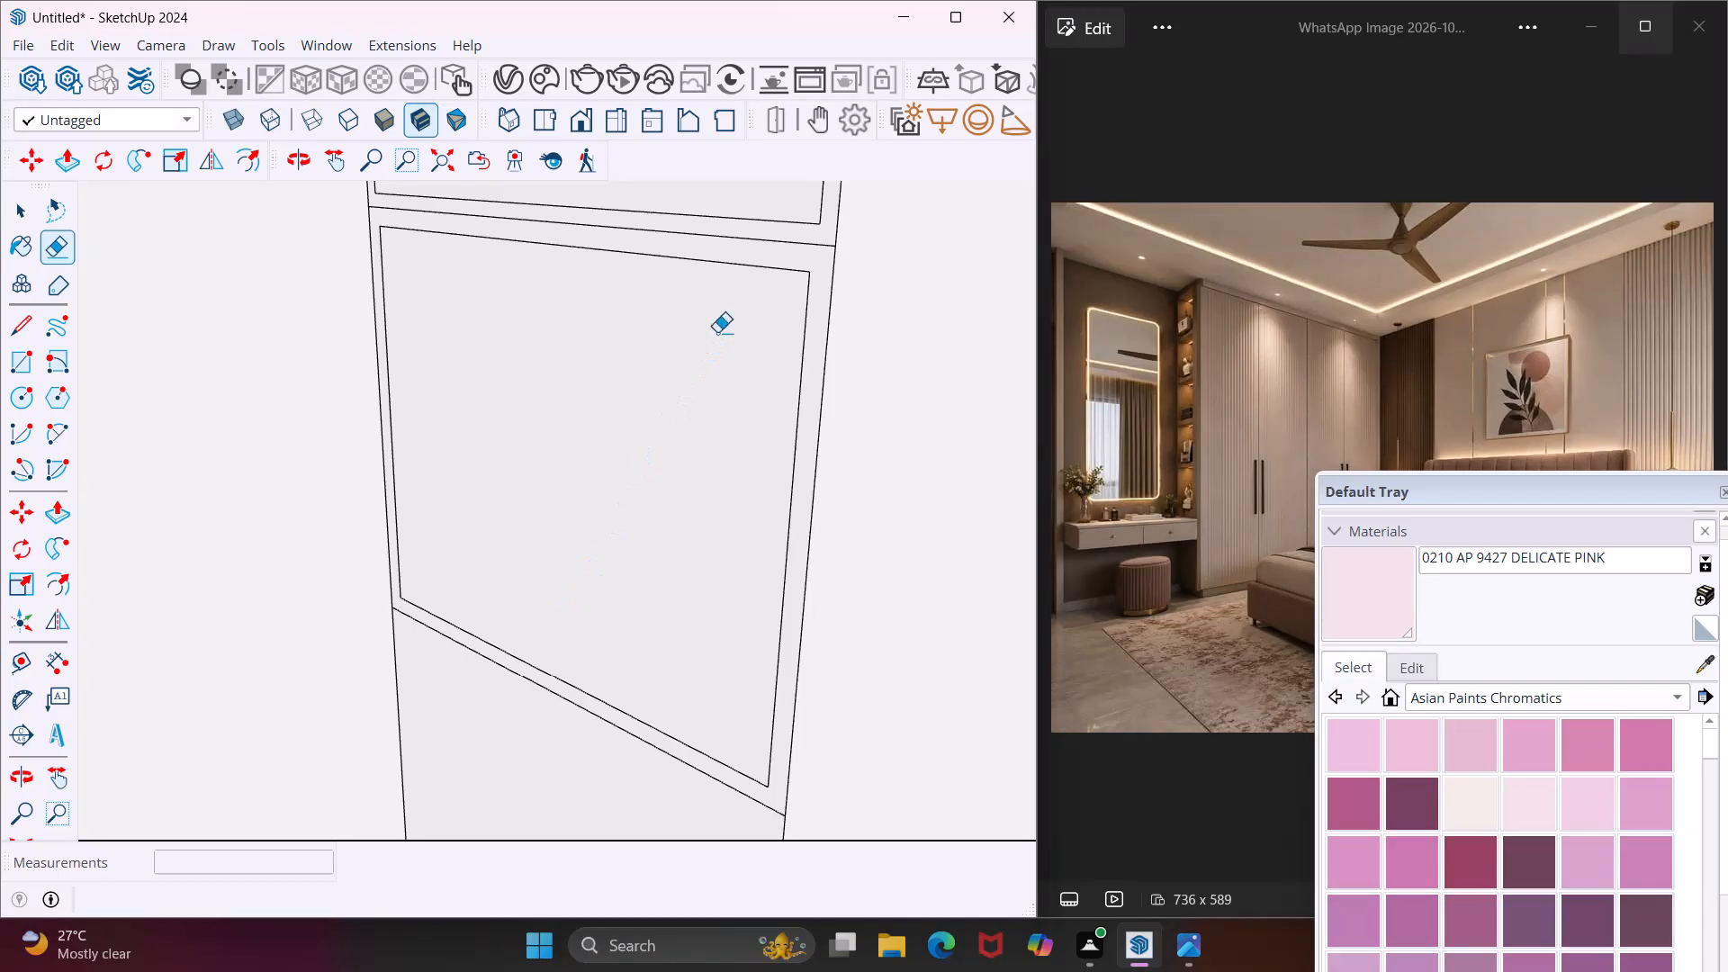
pyautogui.click(773, 241)
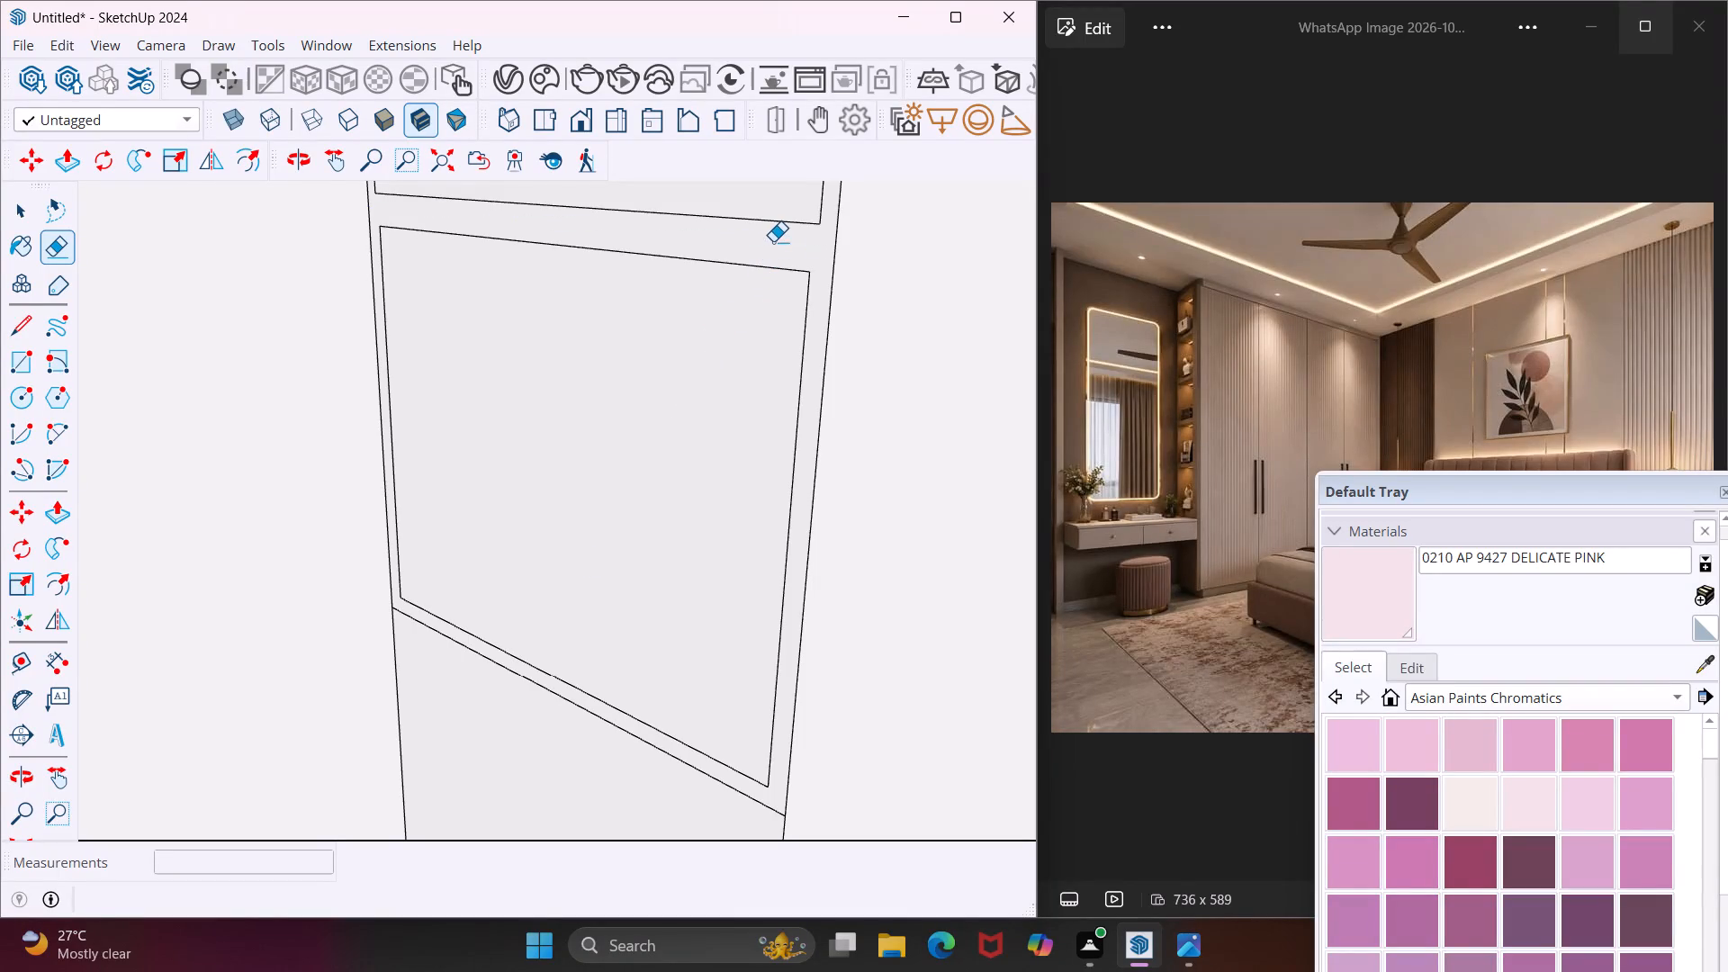
# Erase the remaining divider line between the two middle framed bays on the narrow end face.
pyautogui.scroll(-17, 655, 312)
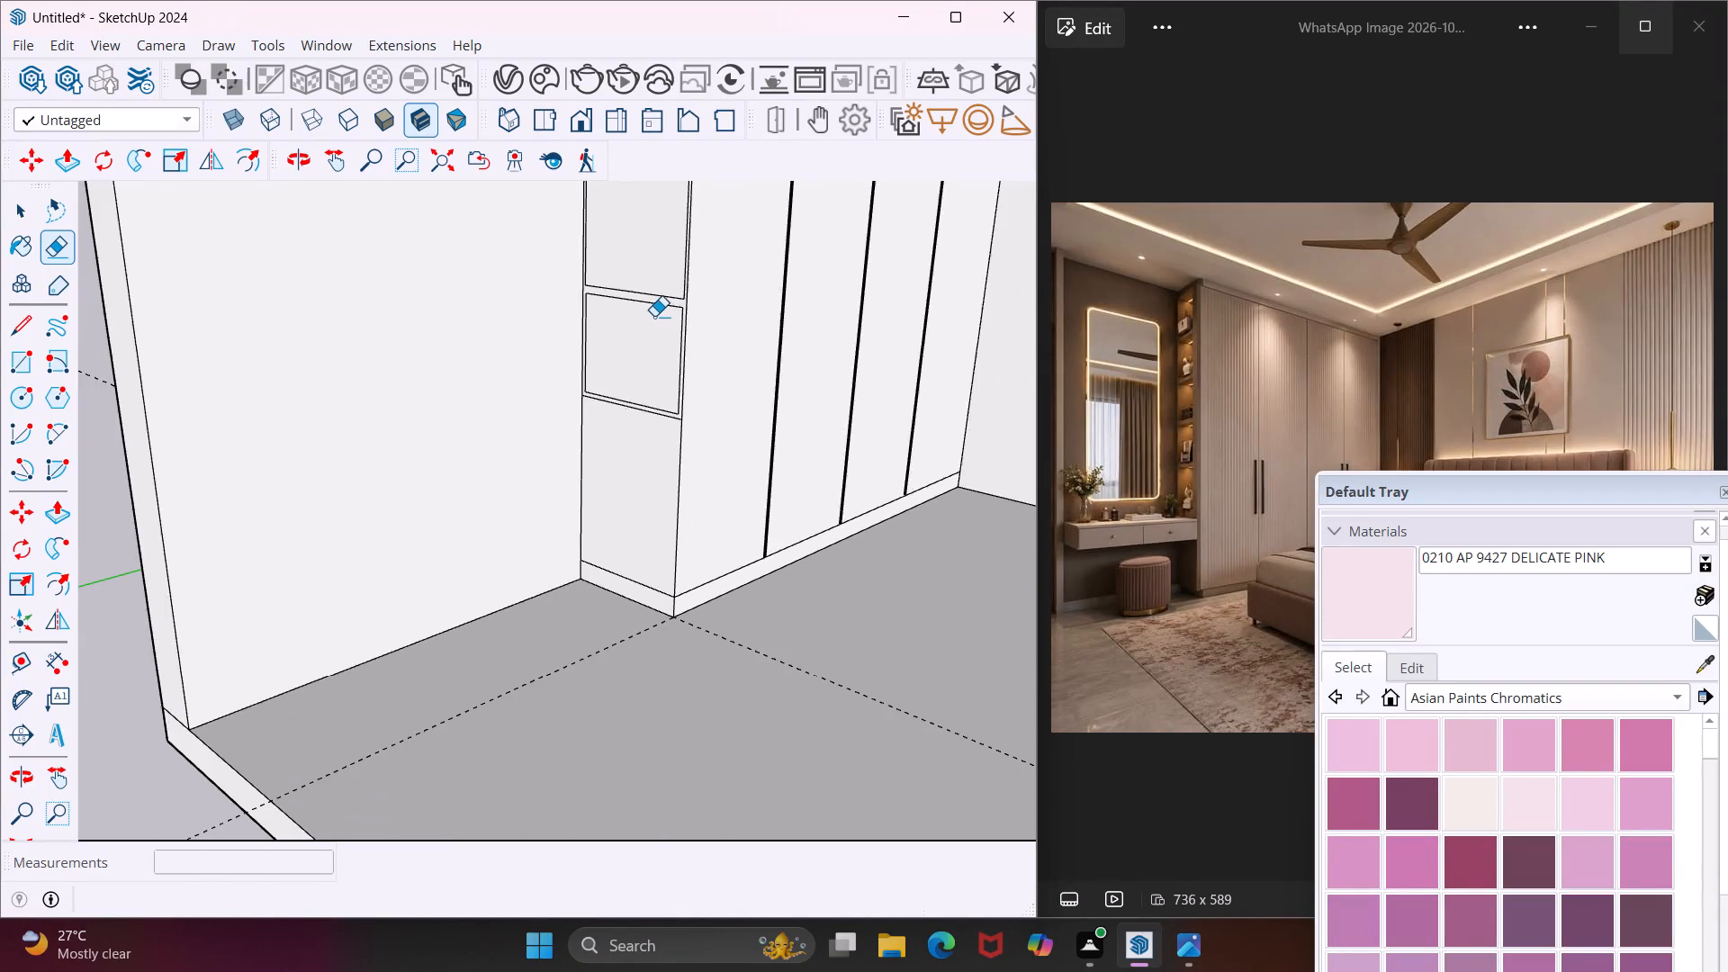
pyautogui.scroll(-4, 650, 336)
pyautogui.scroll(7, 662, 218)
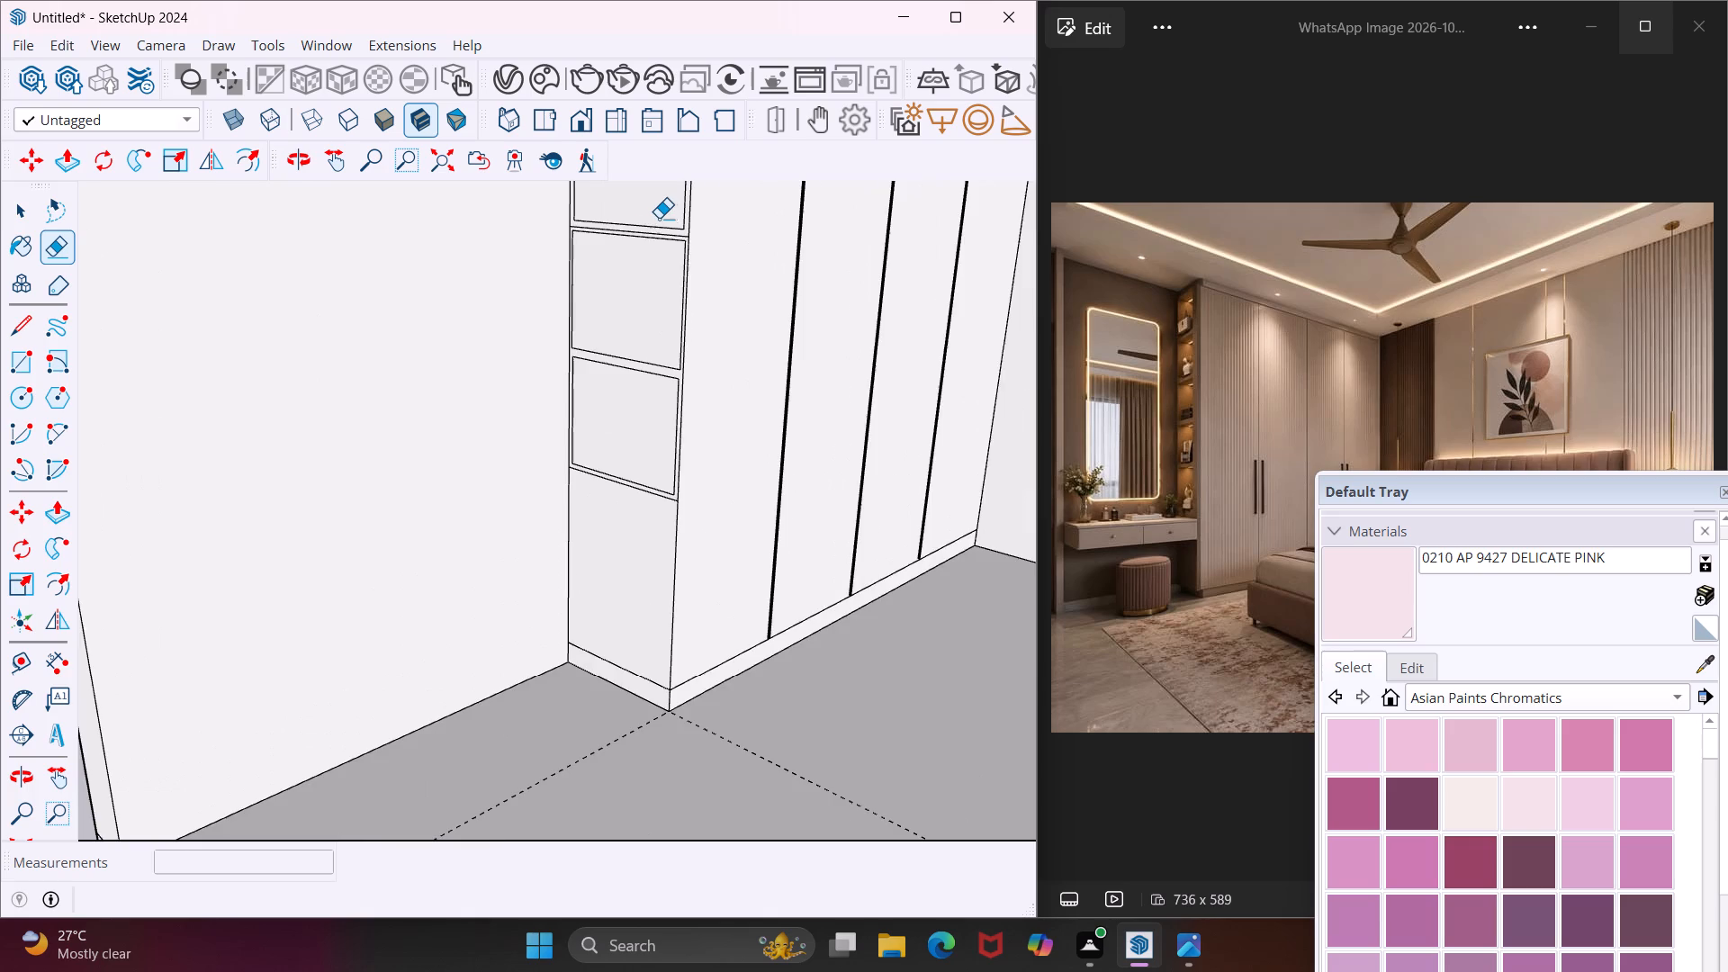
pyautogui.scroll(13, 659, 218)
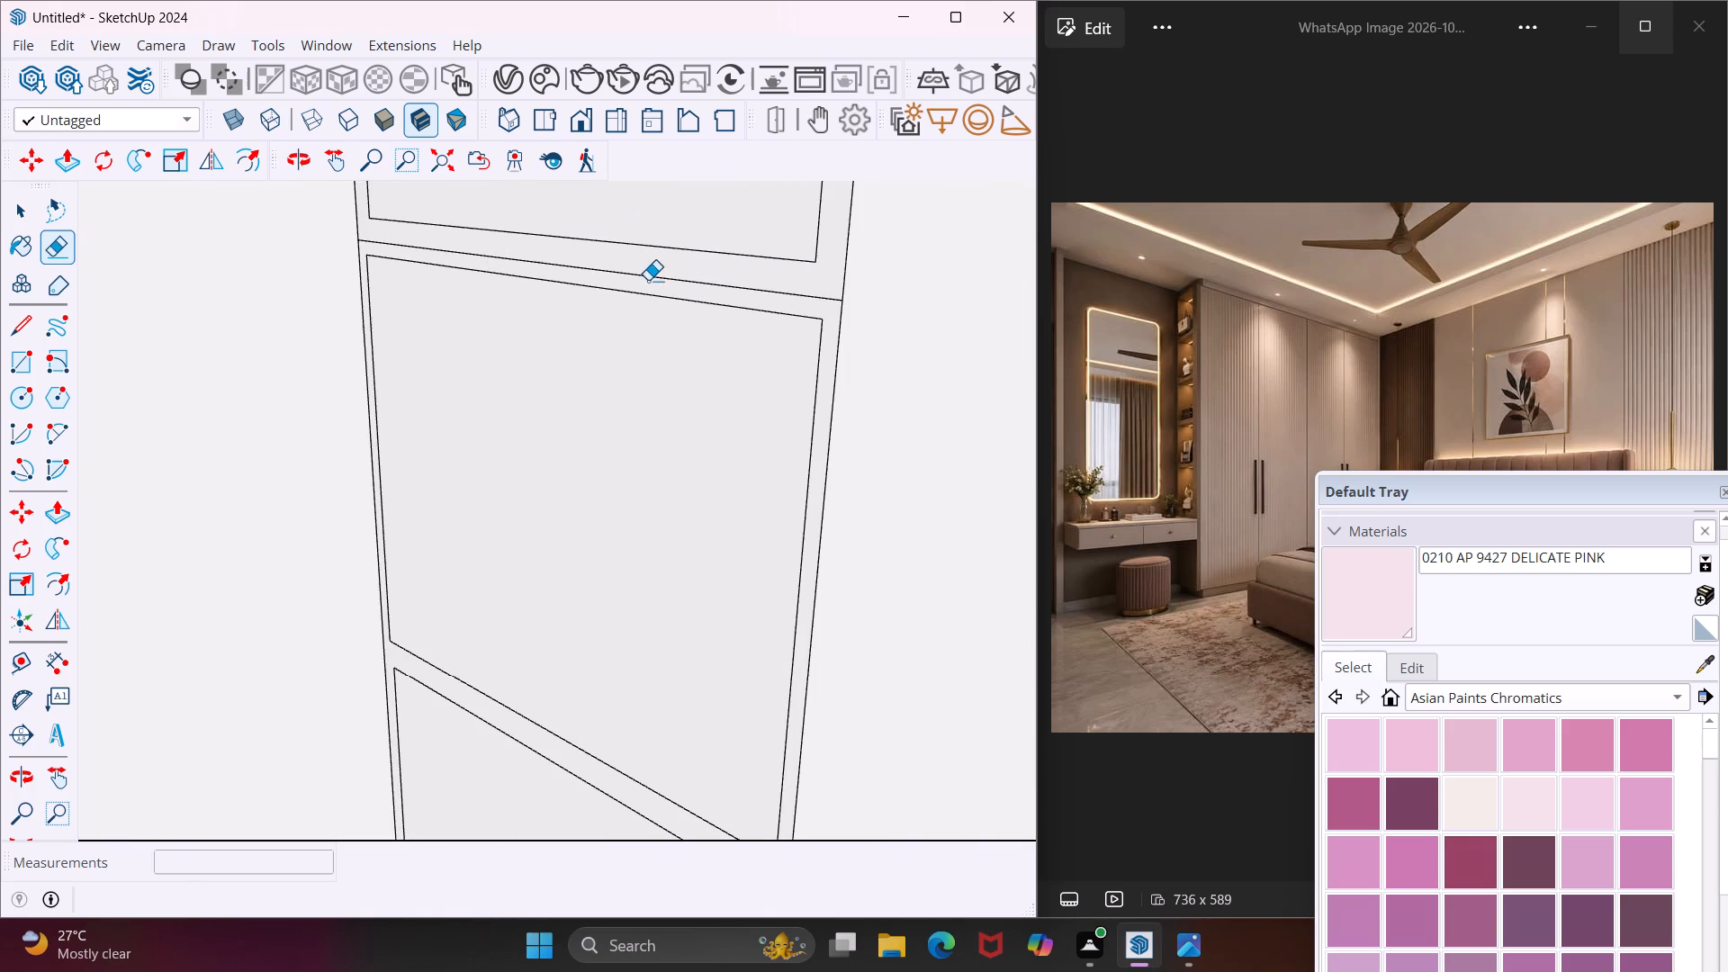
pyautogui.click(654, 275)
pyautogui.scroll(-6, 608, 284)
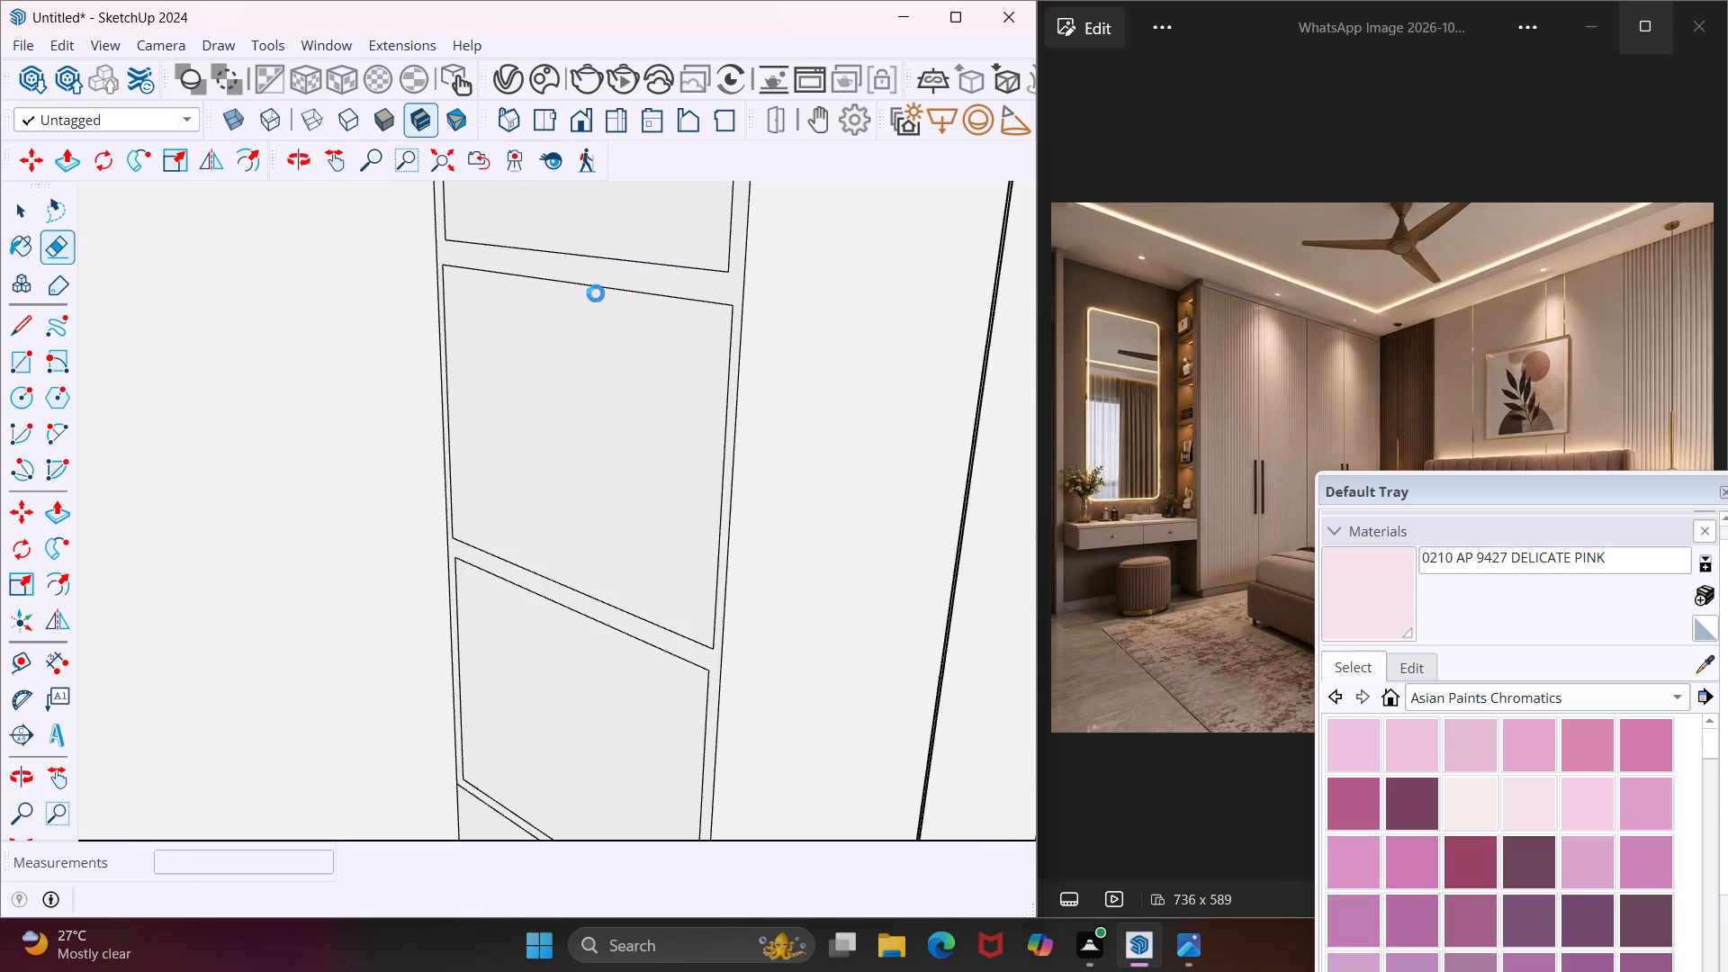
pyautogui.scroll(-17, 571, 311)
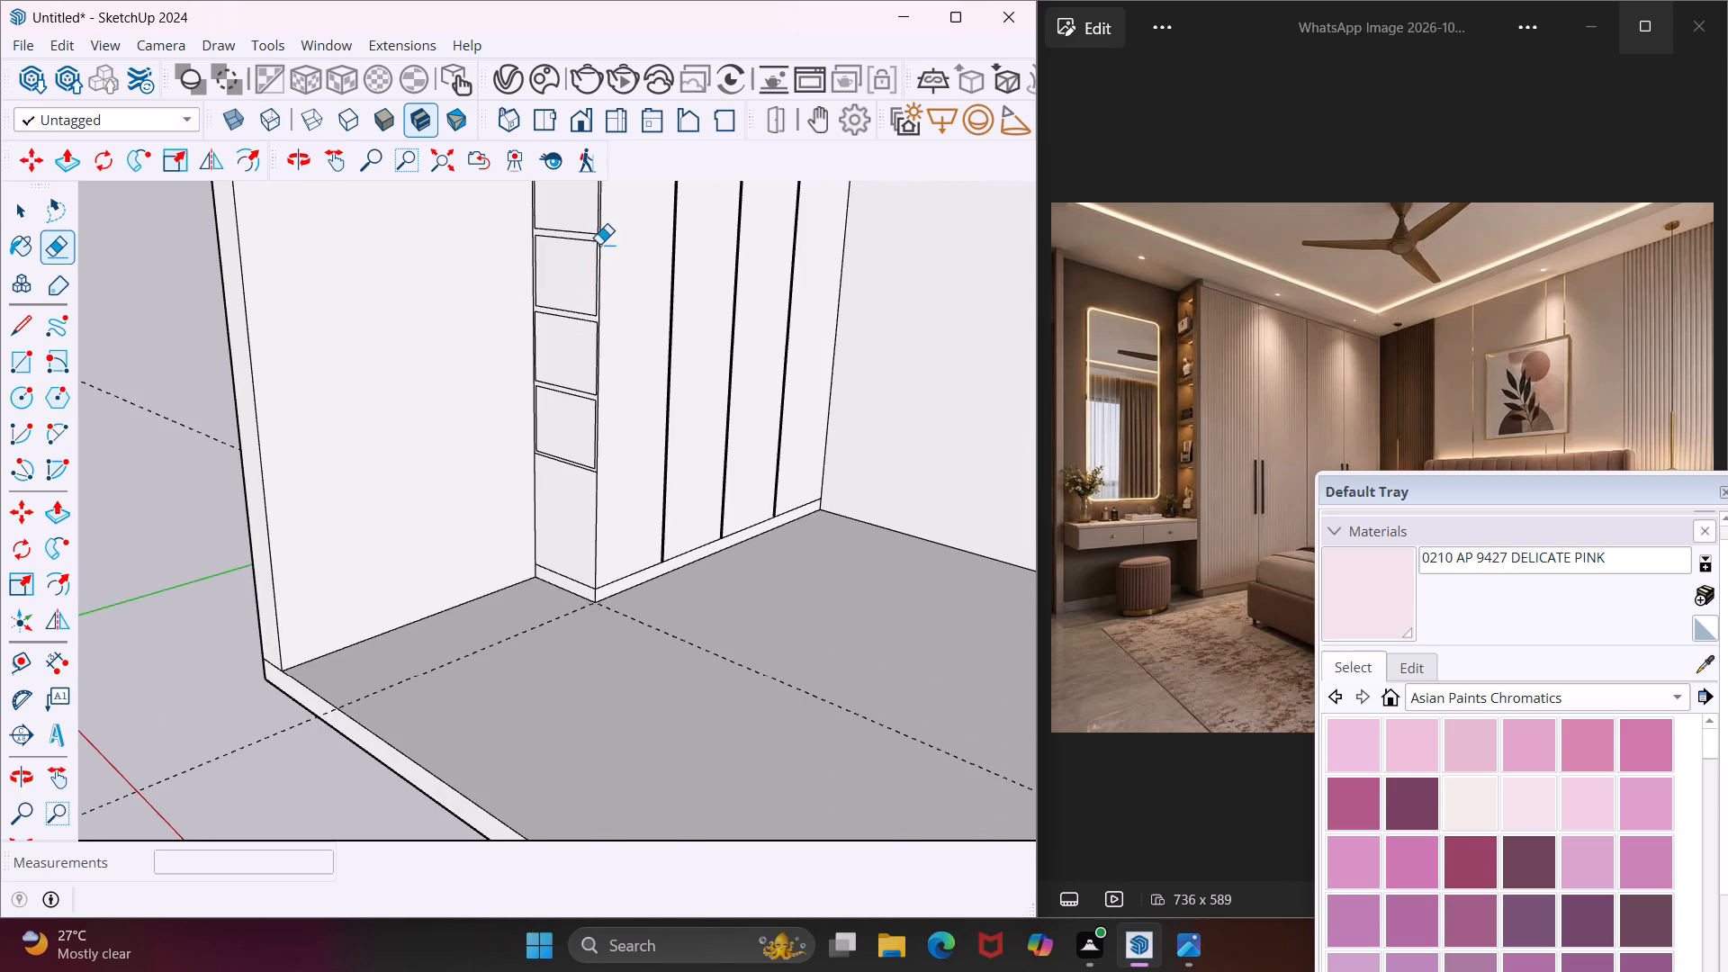
pyautogui.moveTo(596, 234); pyautogui.dragTo(702, 258, button='middle')
pyautogui.scroll(-1, 702, 258)
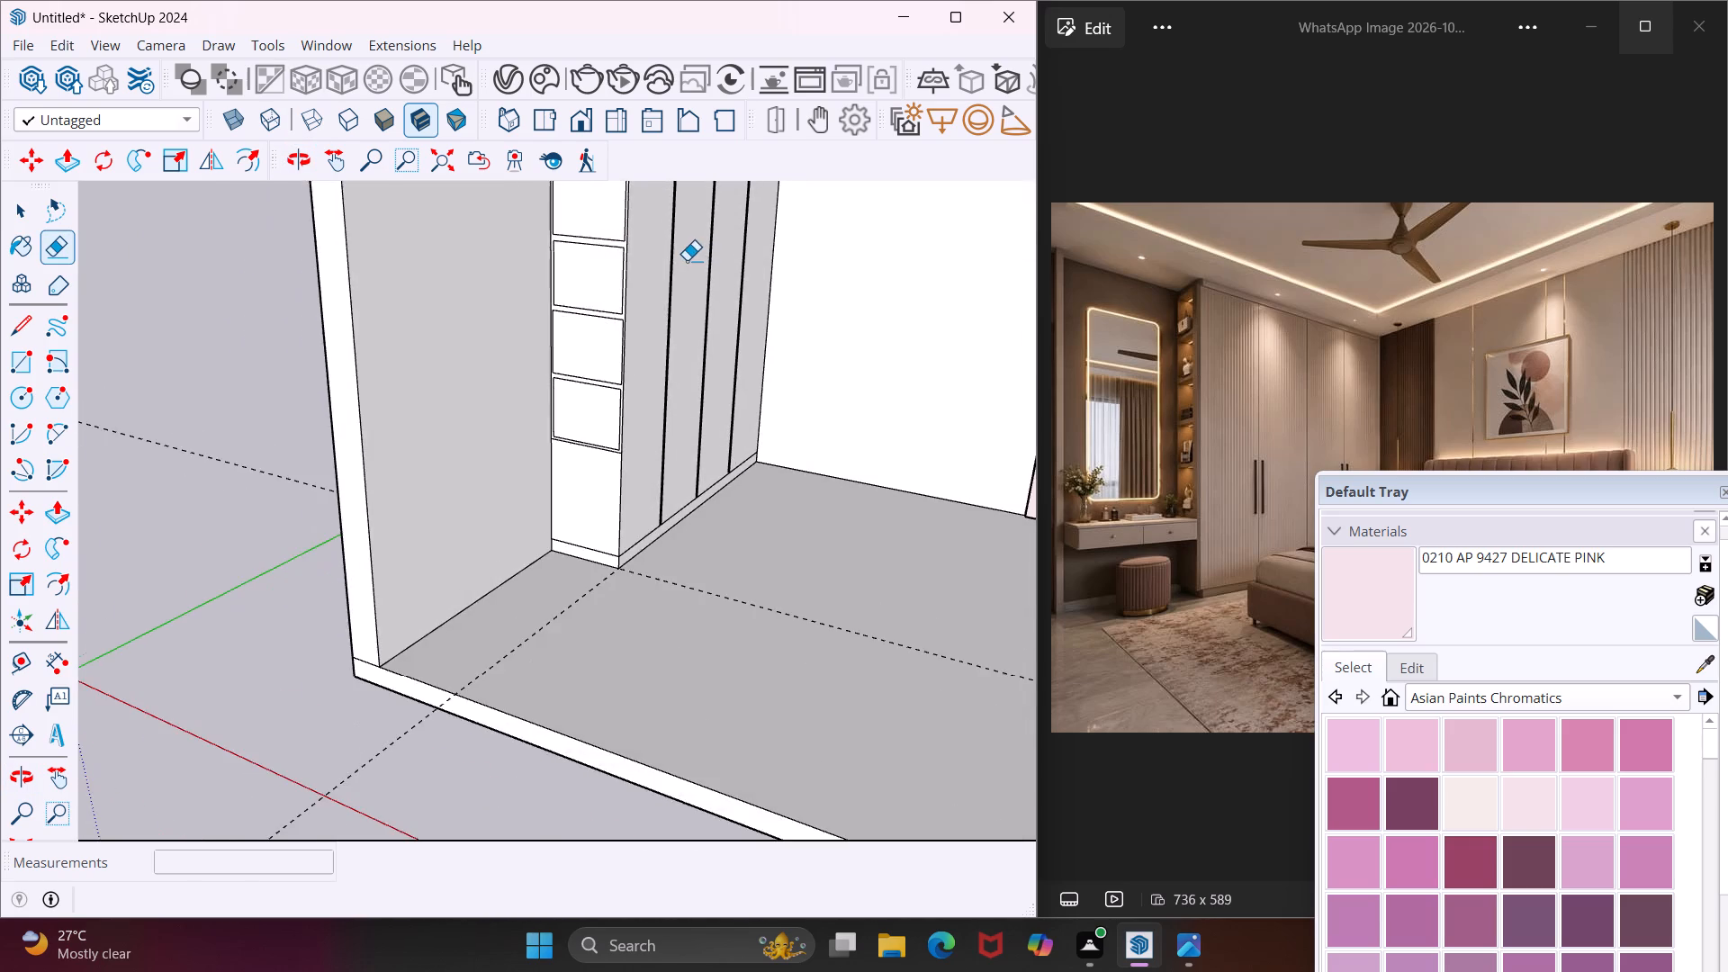
pyautogui.scroll(-4, 687, 261)
pyautogui.press('Escape')
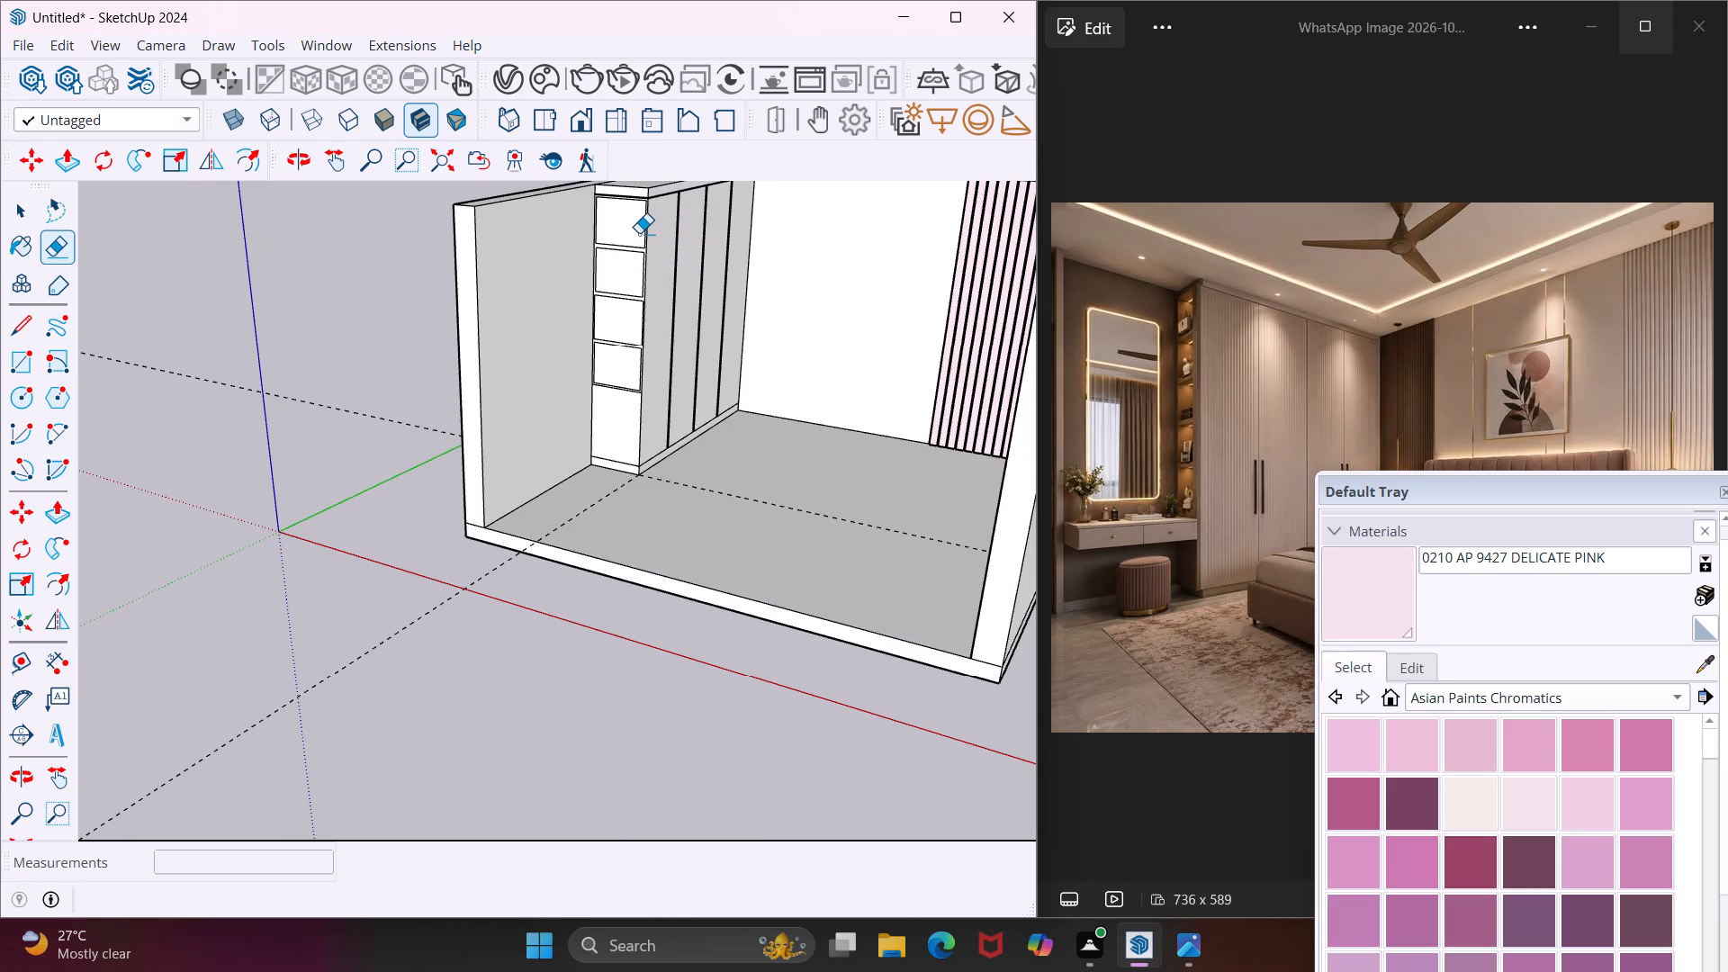
pyautogui.press('space')
# Push the inner face of the topmost framed bay 9" into the wardrobe to form an open shelf recess.
pyautogui.click(628, 226)
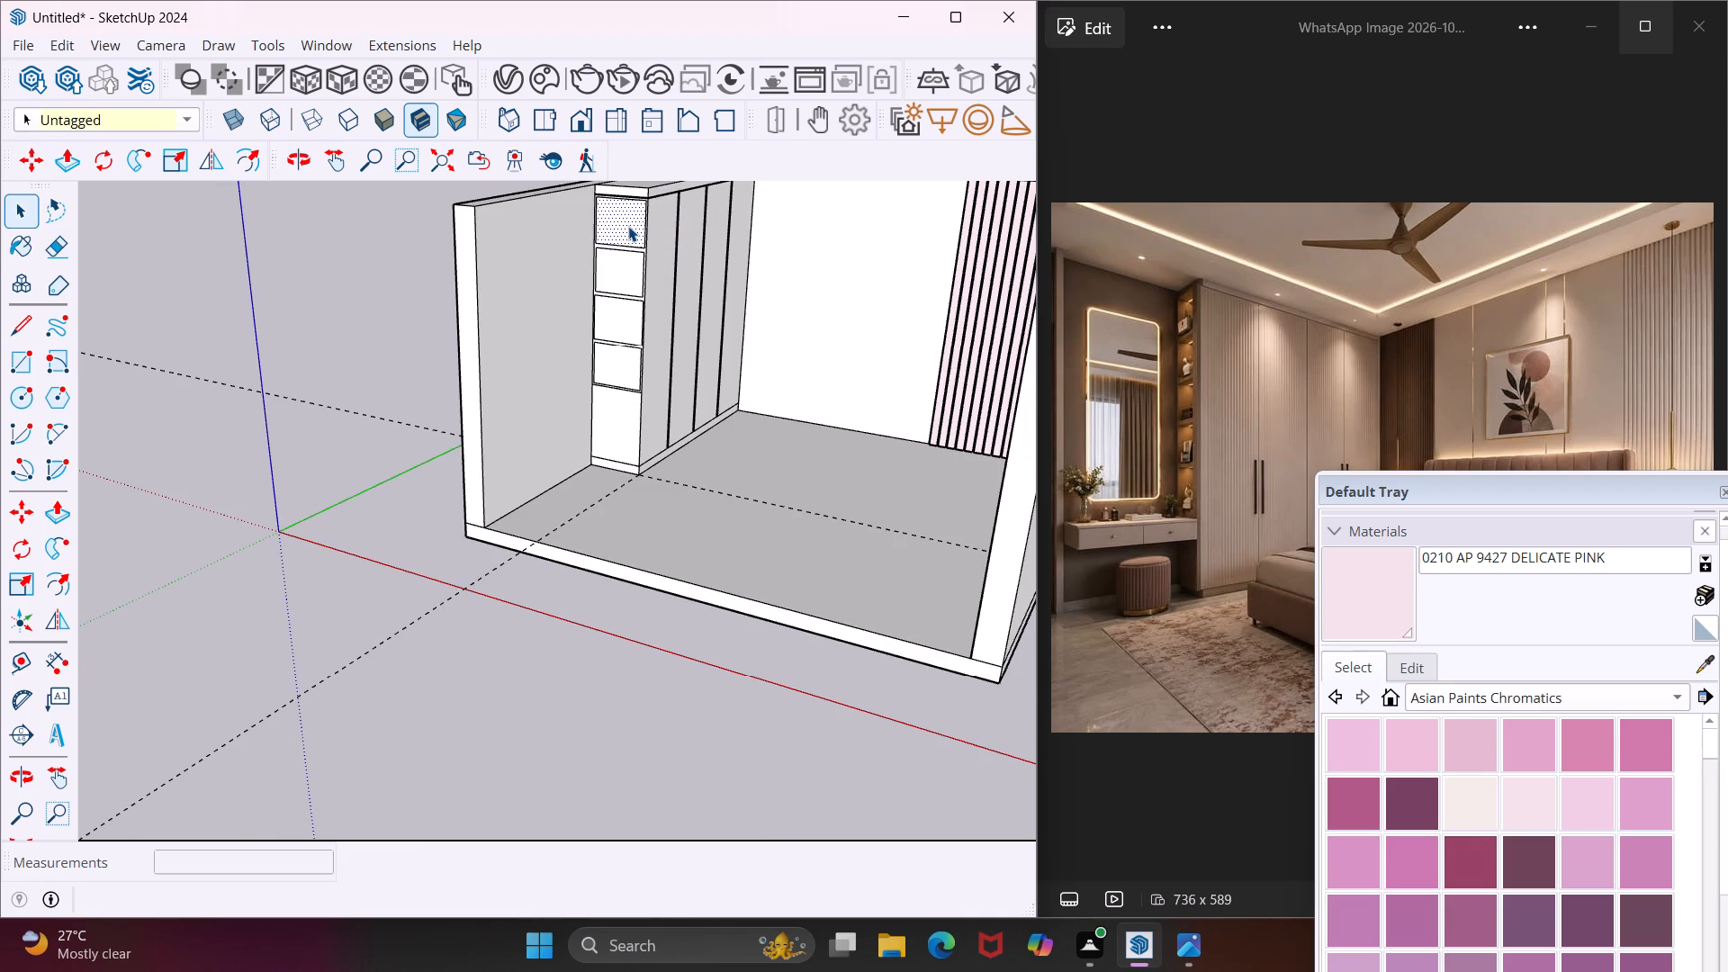
pyautogui.press('p')
pyautogui.click(628, 226)
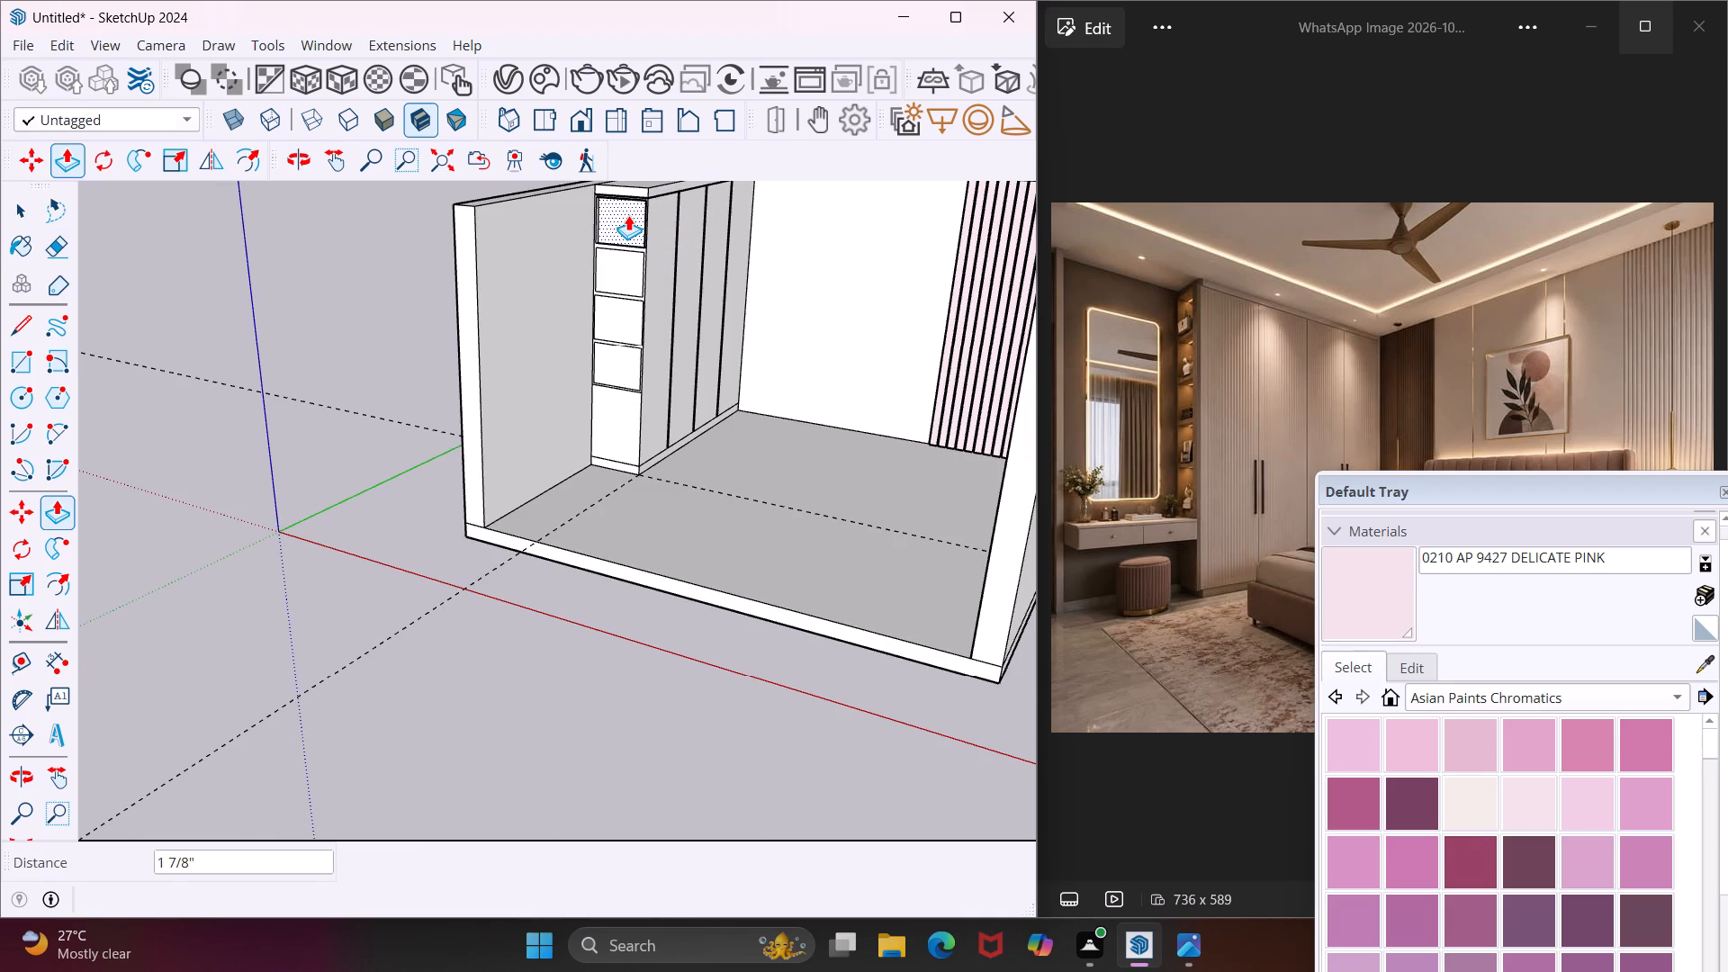
pyautogui.scroll(14, 628, 215)
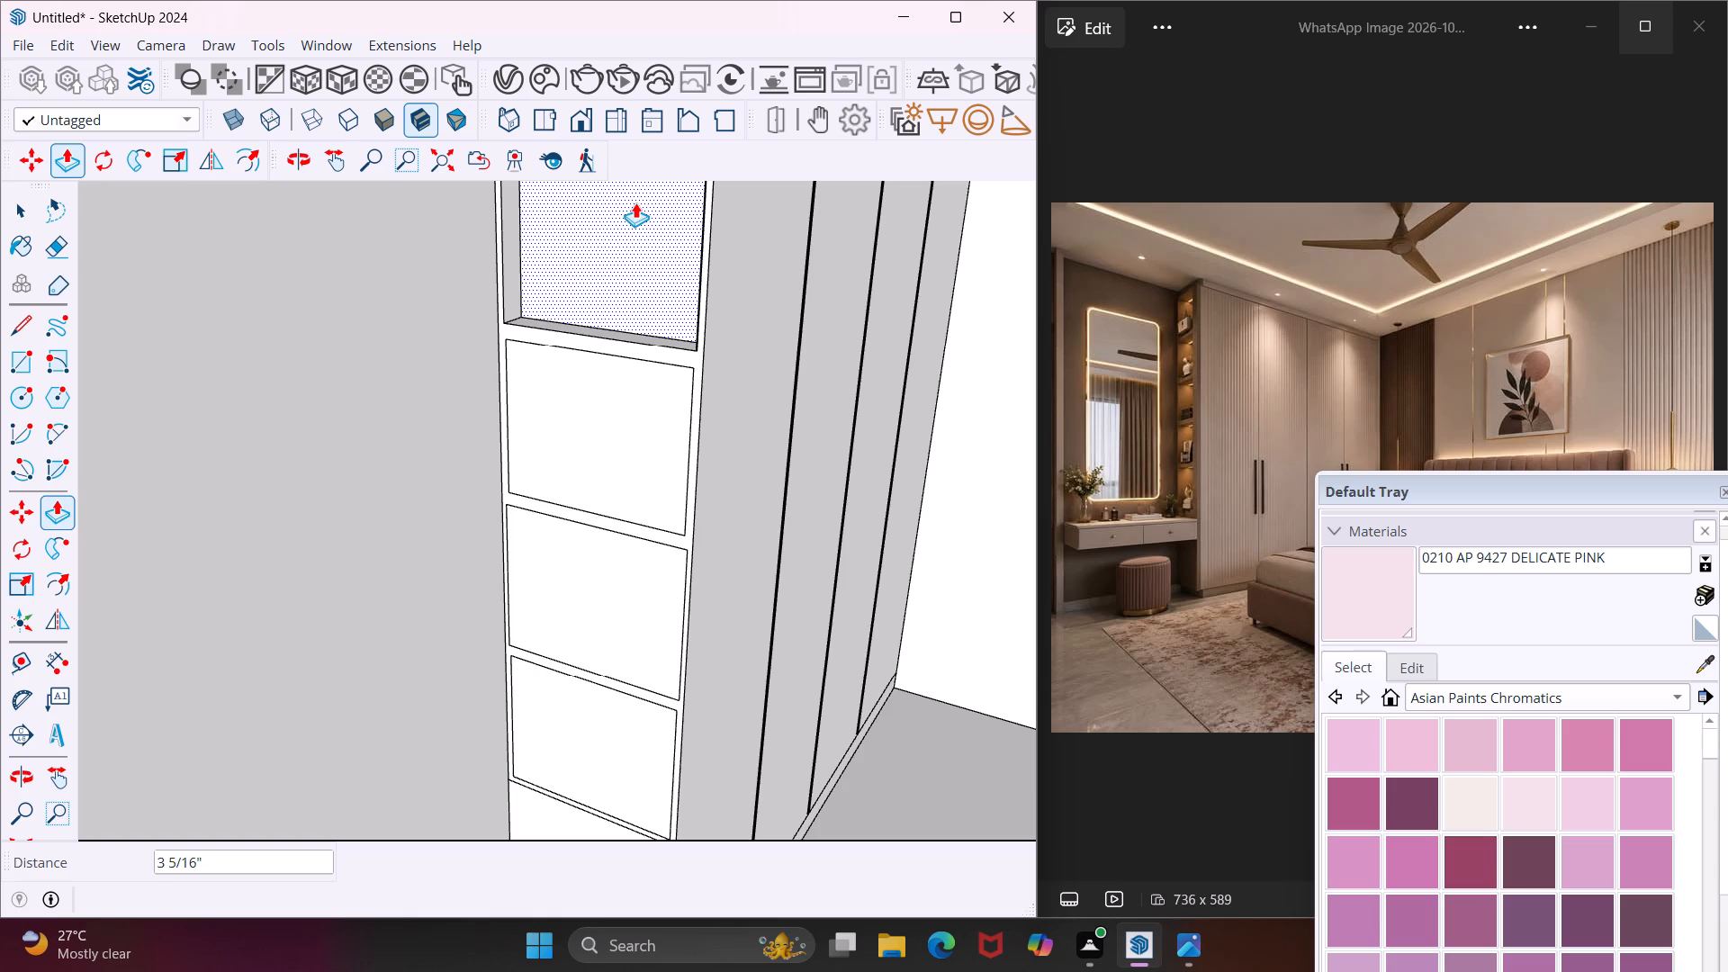
pyautogui.press('9')
pyautogui.hotkey('shift', '"')
pyautogui.press('Return')
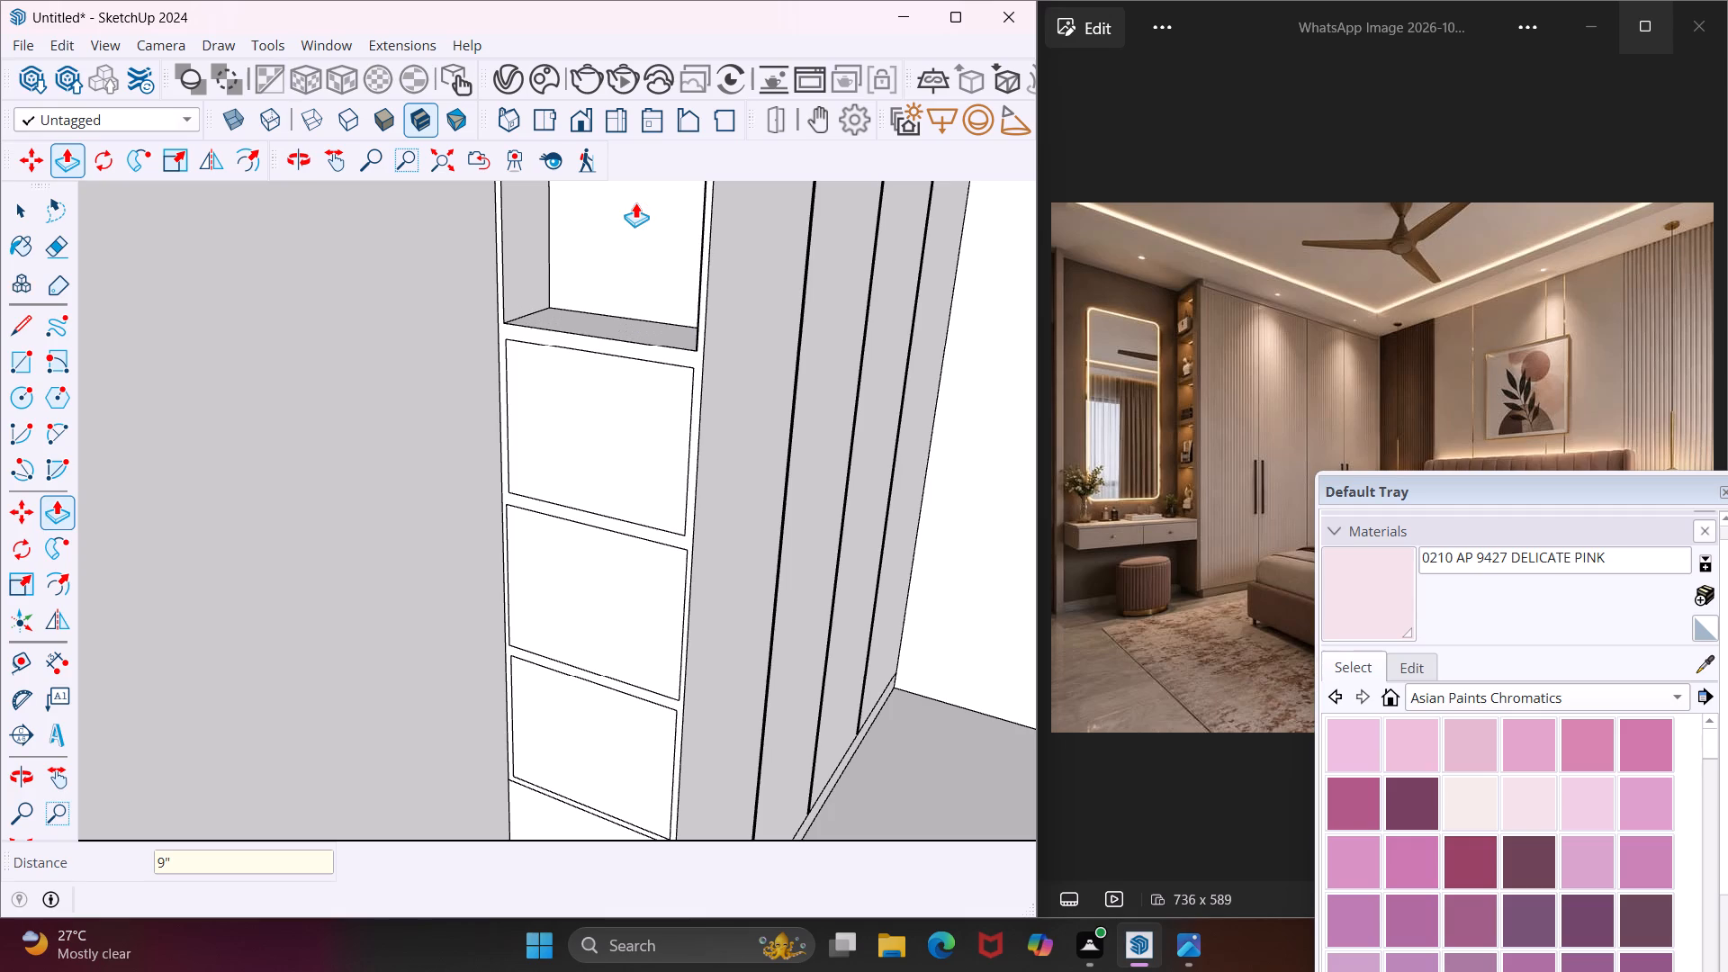
# Push the inner faces of the three lower framed bays into the wardrobe by the same 9" depth.
pyautogui.doubleClick(554, 434)
pyautogui.doubleClick(572, 570)
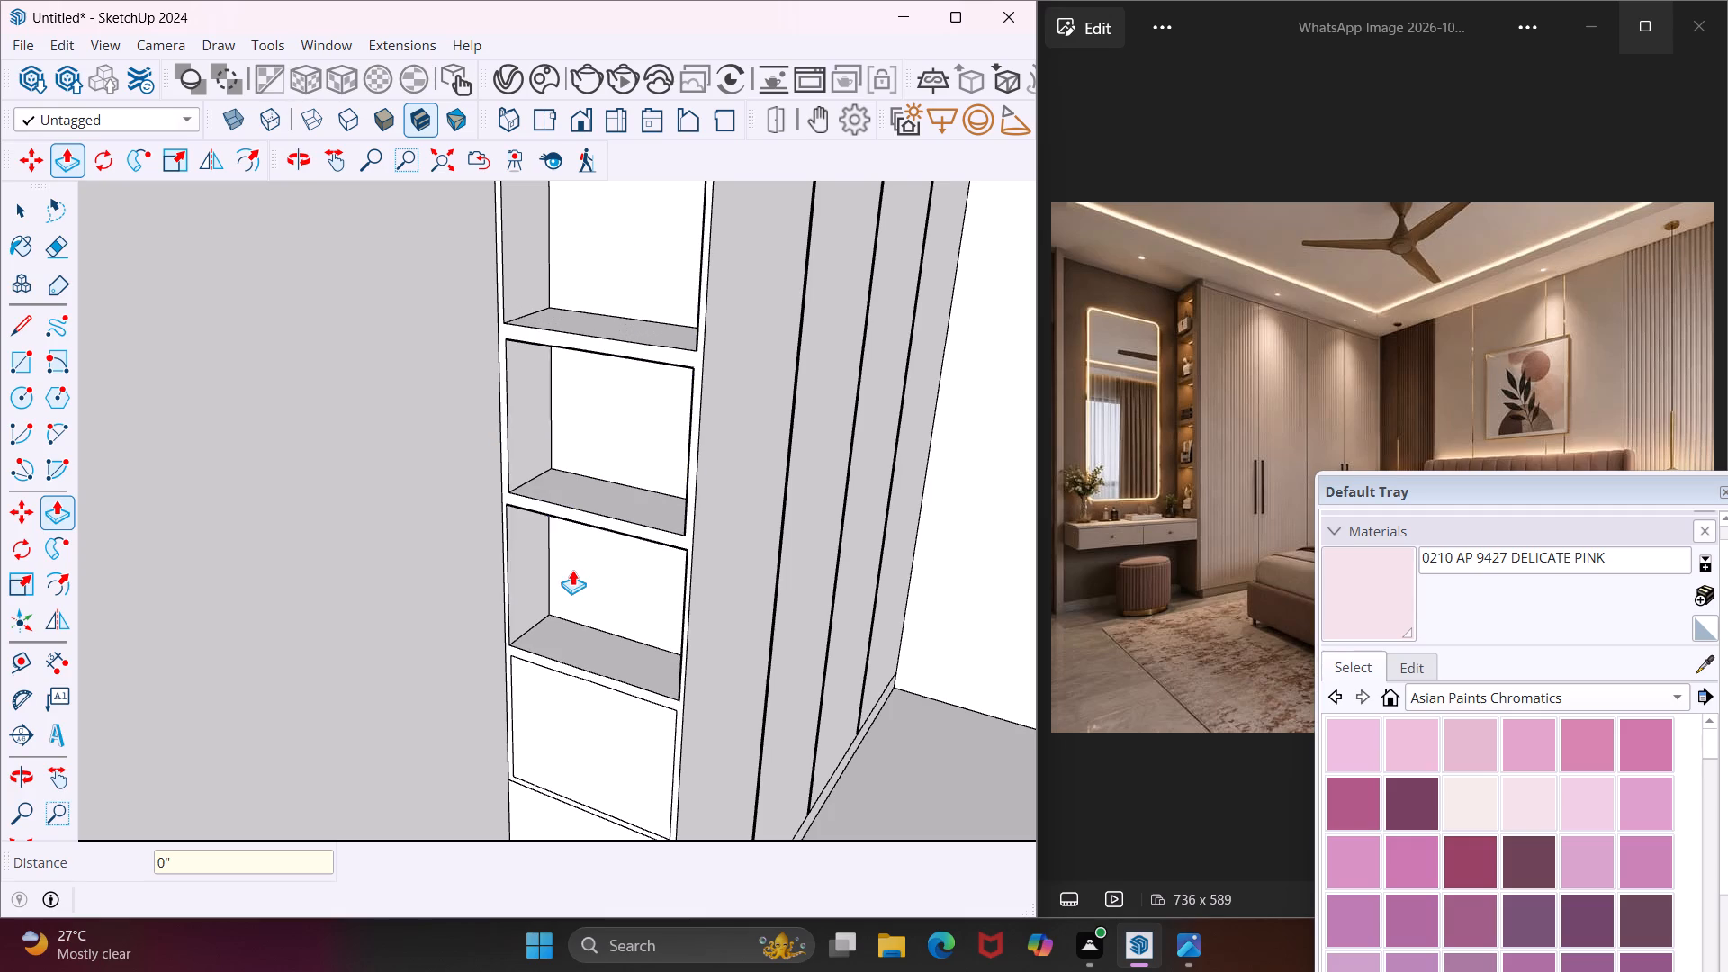
pyautogui.scroll(-5, 572, 570)
pyautogui.doubleClick(580, 652)
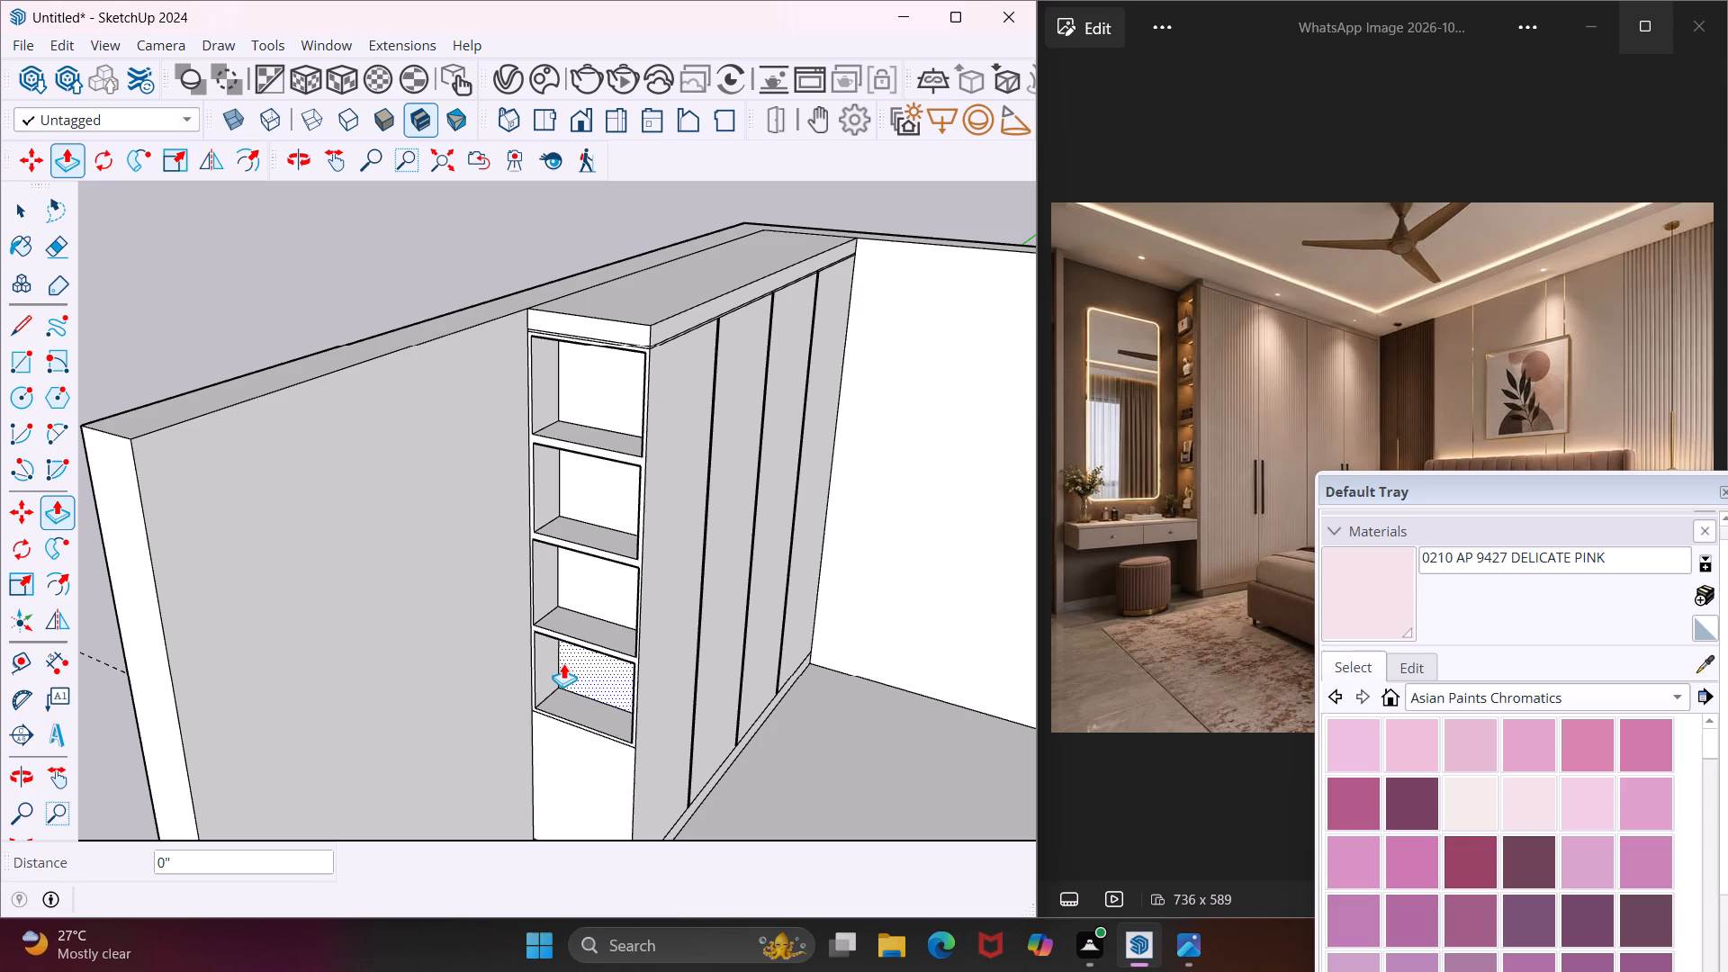
pyautogui.press('Escape')
pyautogui.press('space')
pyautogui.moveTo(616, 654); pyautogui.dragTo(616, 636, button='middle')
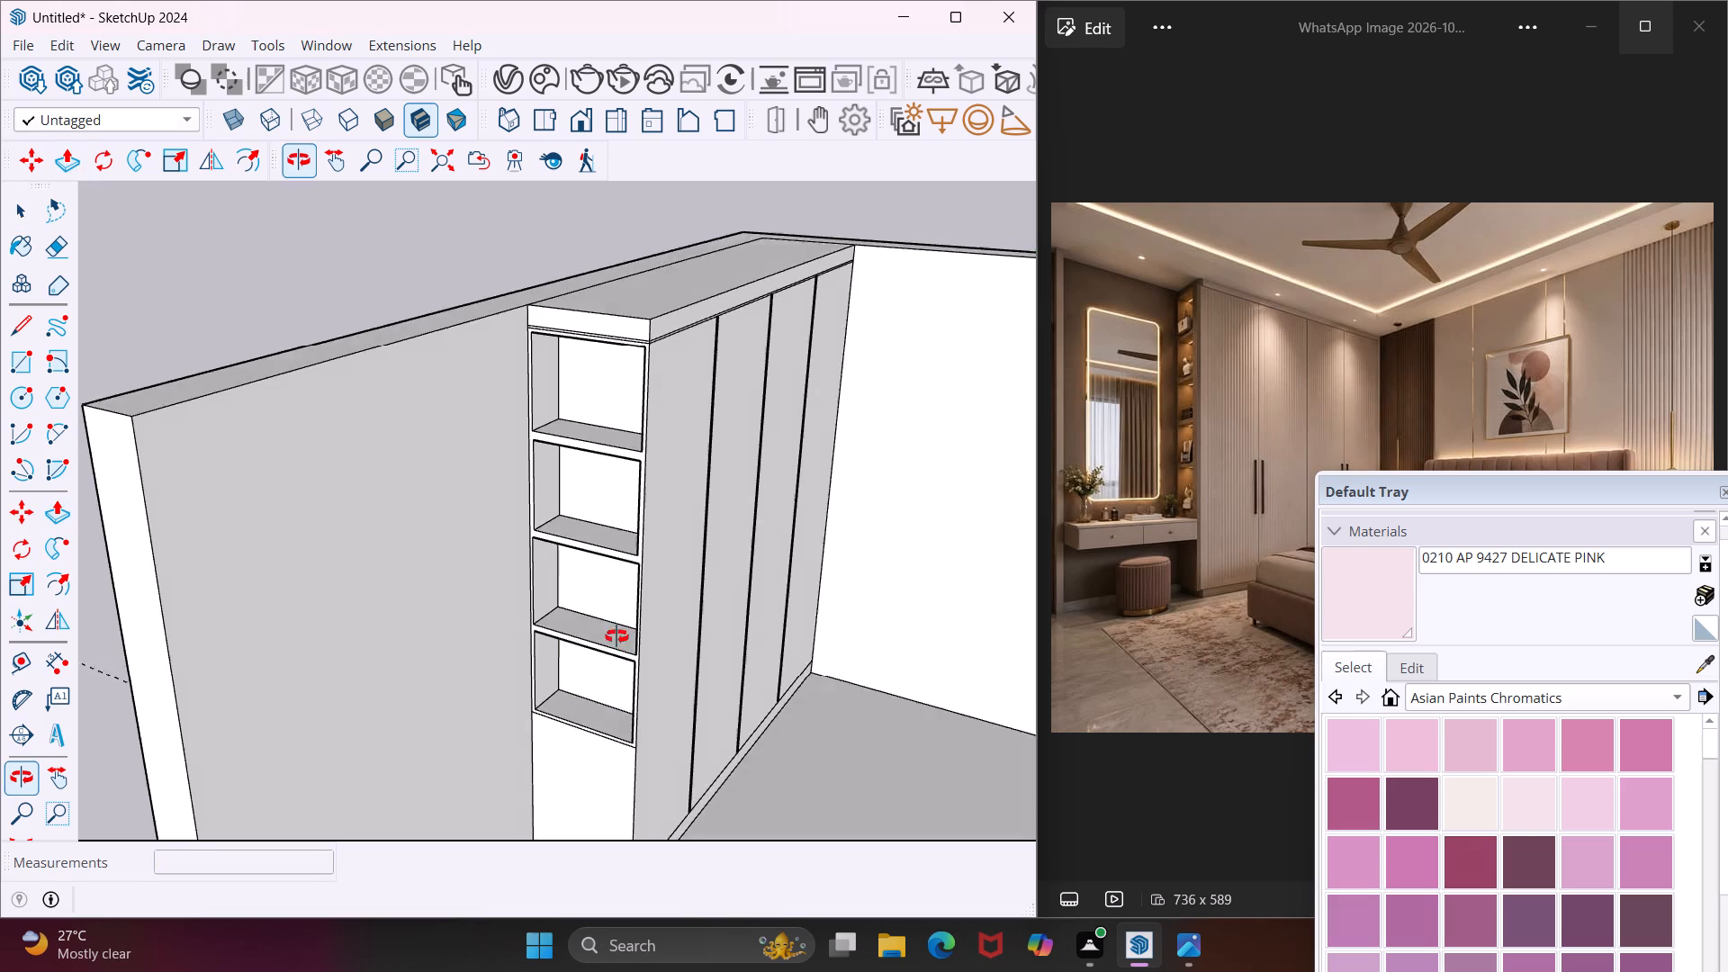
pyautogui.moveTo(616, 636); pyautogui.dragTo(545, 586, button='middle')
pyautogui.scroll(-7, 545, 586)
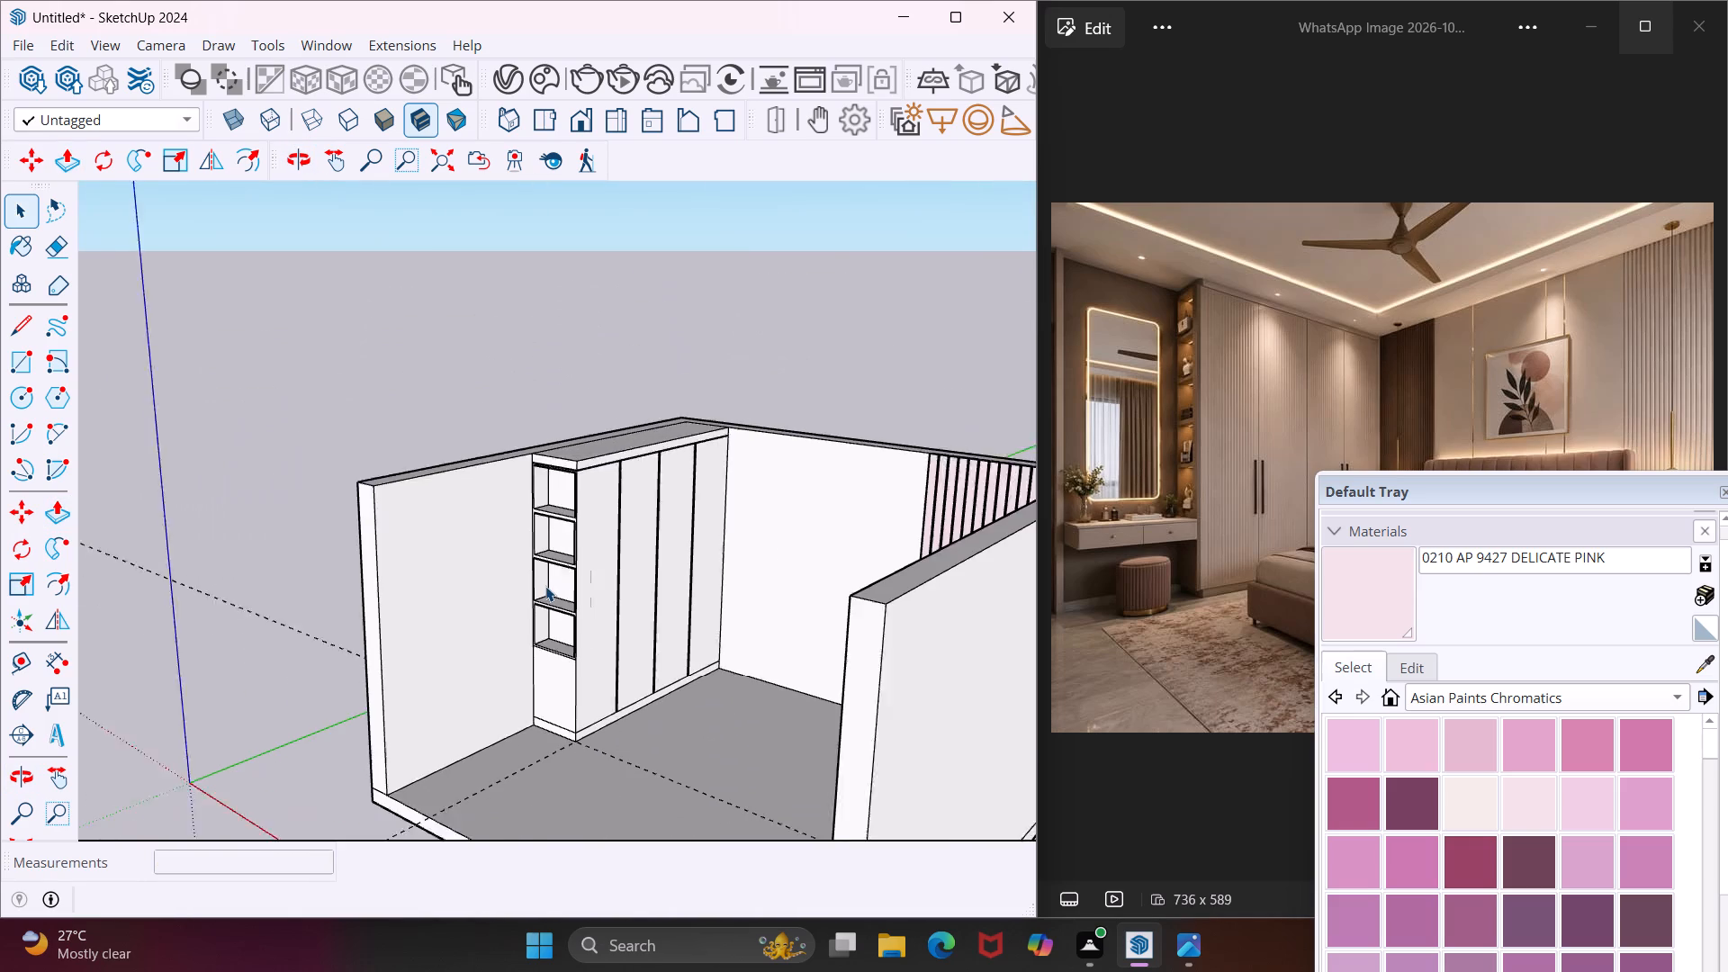
# Draw a rectangle about 5' 5 3/8" by 1' 1 3/4" on the wall beside the wardrobe, starting at the lowest open shelf's wall-side corner.
pyautogui.scroll(-2, 545, 586)
pyautogui.moveTo(563, 667); pyautogui.dragTo(527, 673, button='middle')
pyautogui.scroll(4, 527, 673)
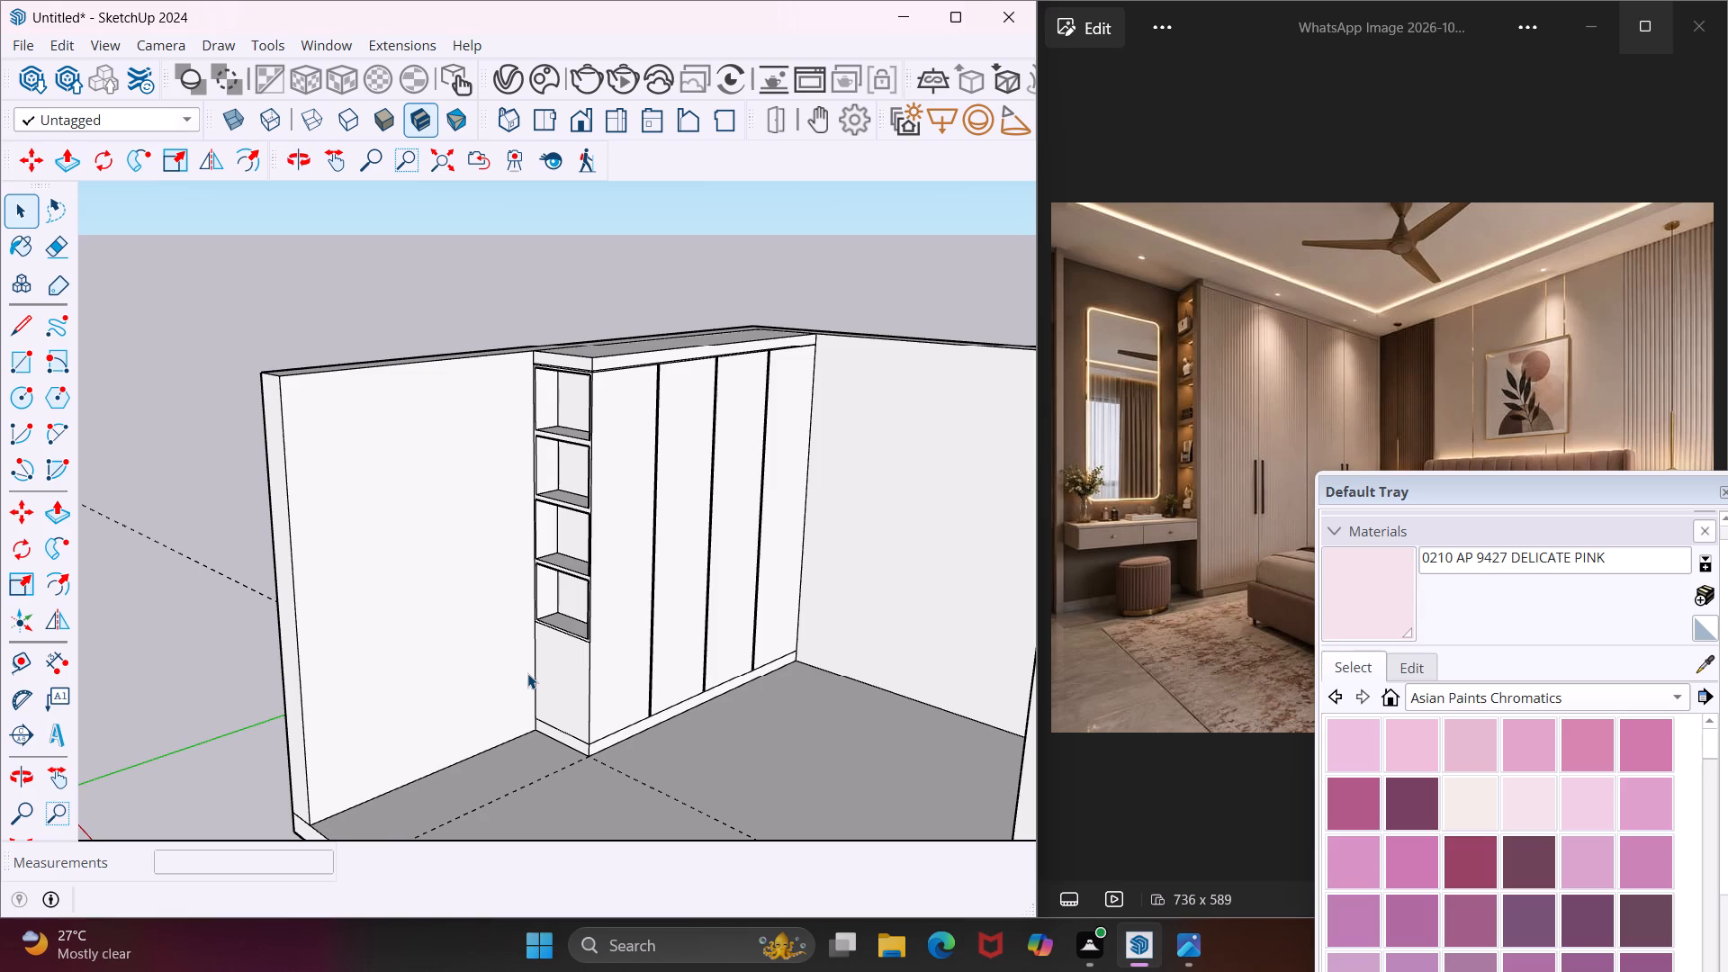
pyautogui.moveTo(527, 673); pyautogui.dragTo(580, 660, button='middle')
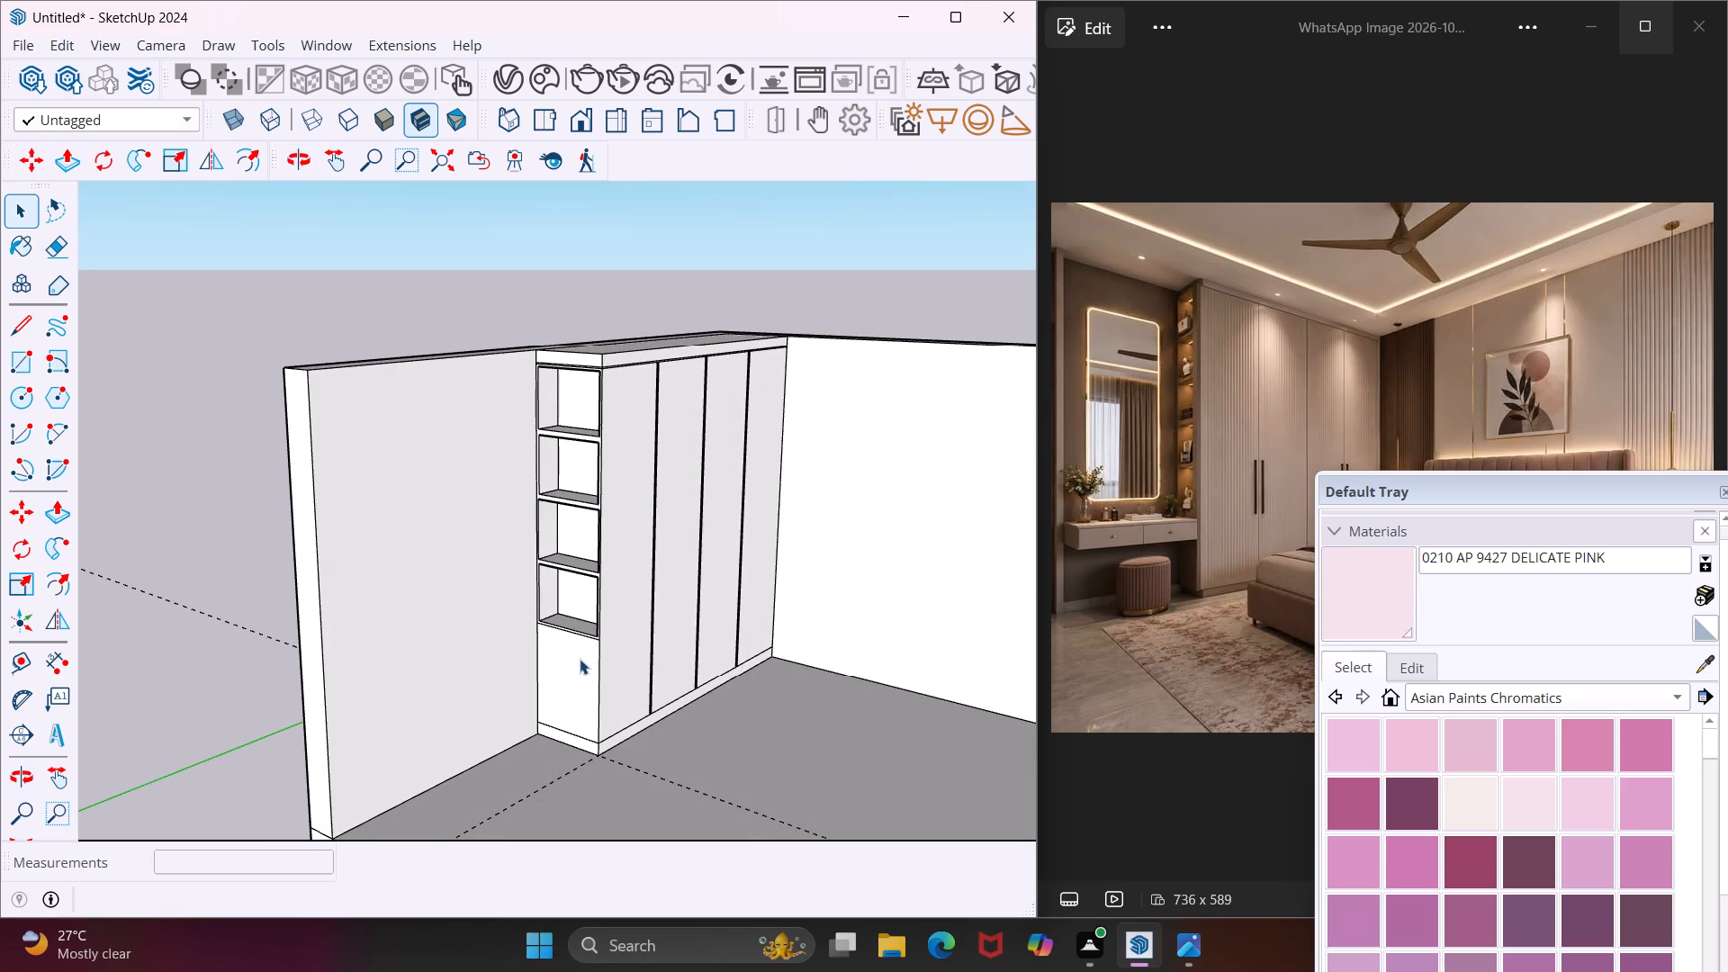
pyautogui.click(20, 367)
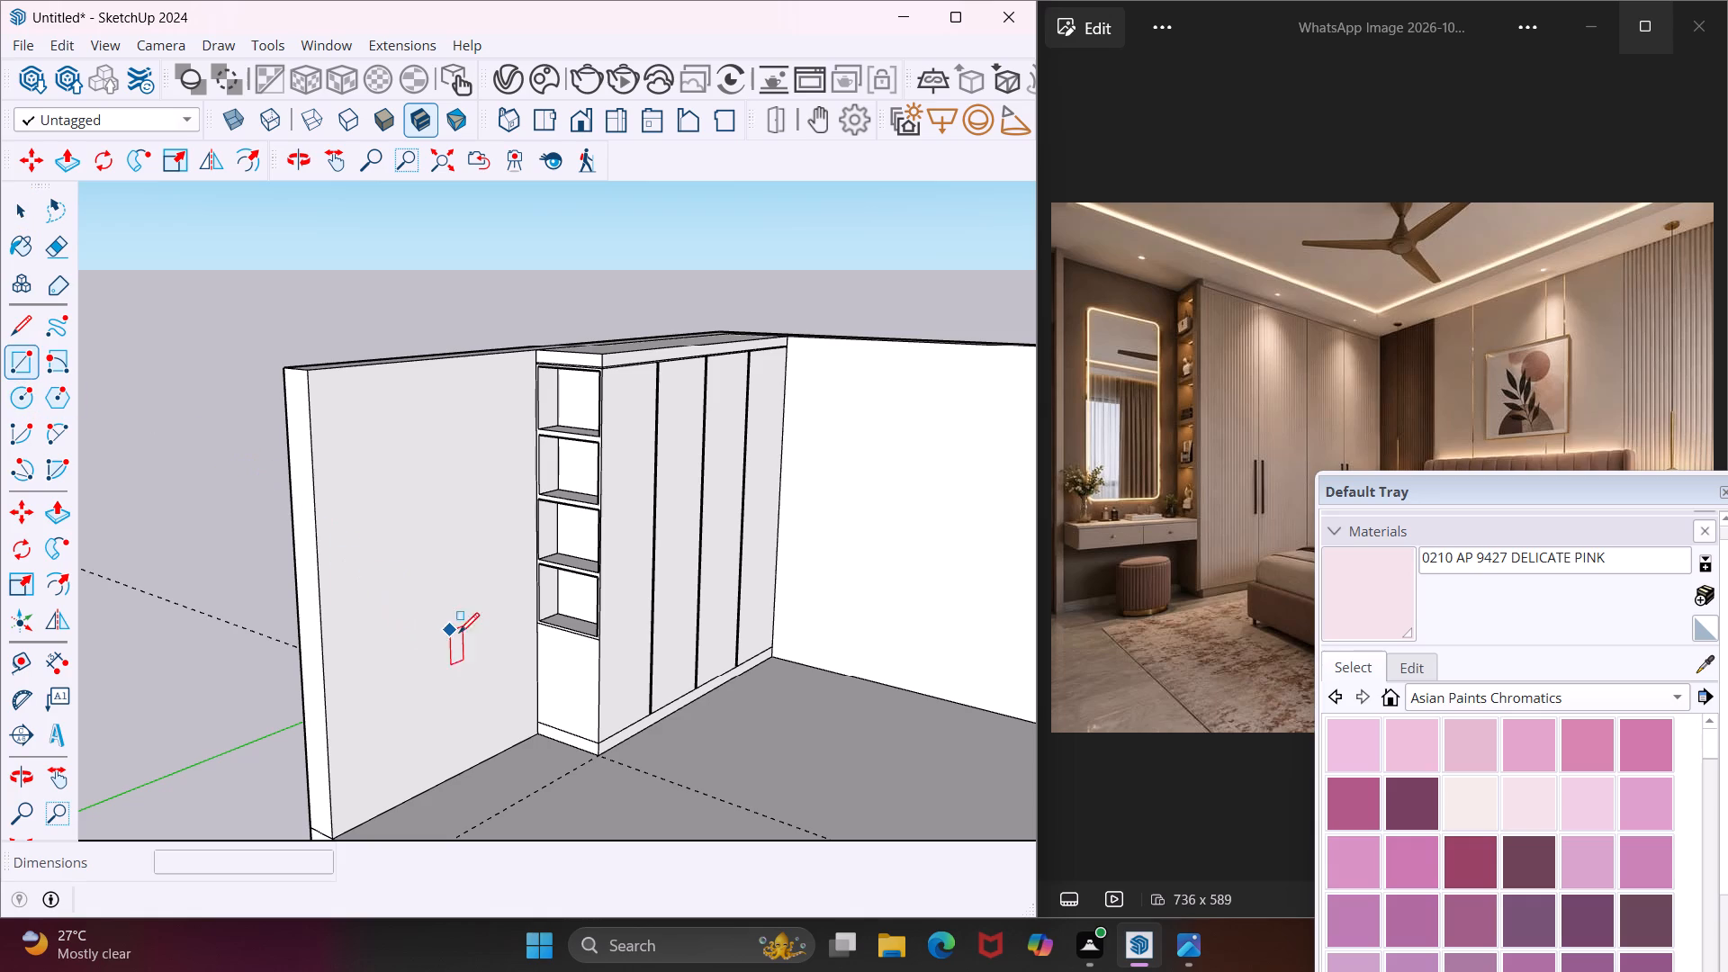
pyautogui.scroll(5, 533, 623)
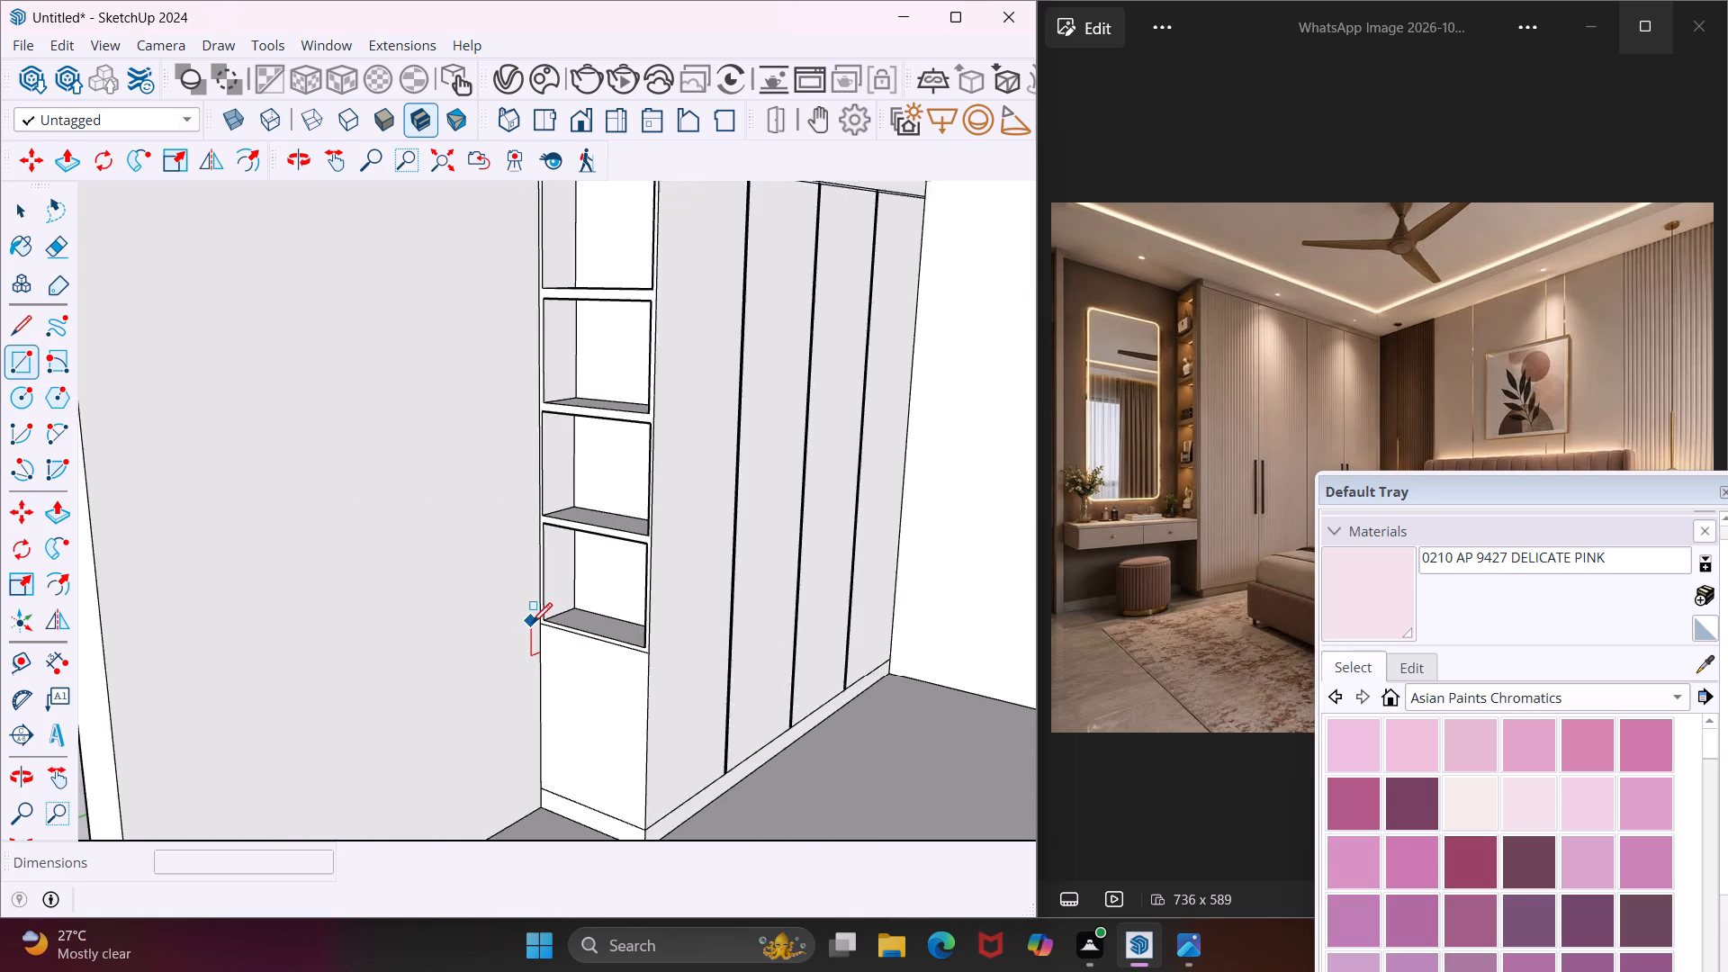
pyautogui.scroll(4, 532, 623)
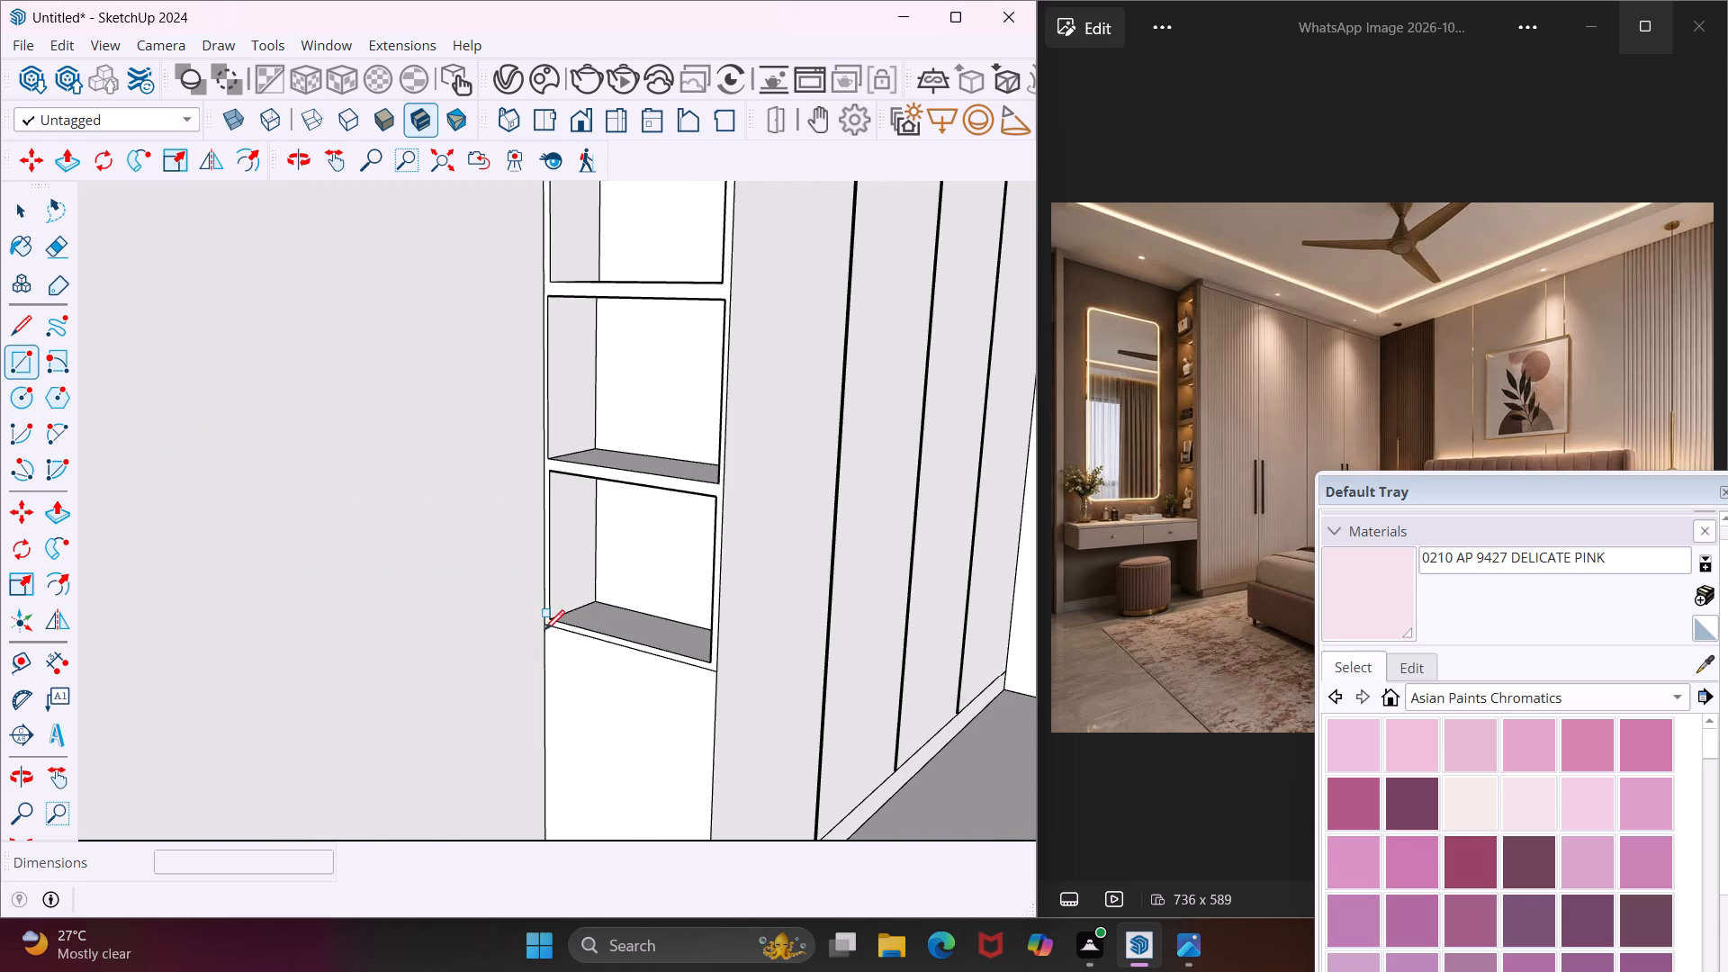
pyautogui.click(547, 631)
pyautogui.scroll(-7, 469, 679)
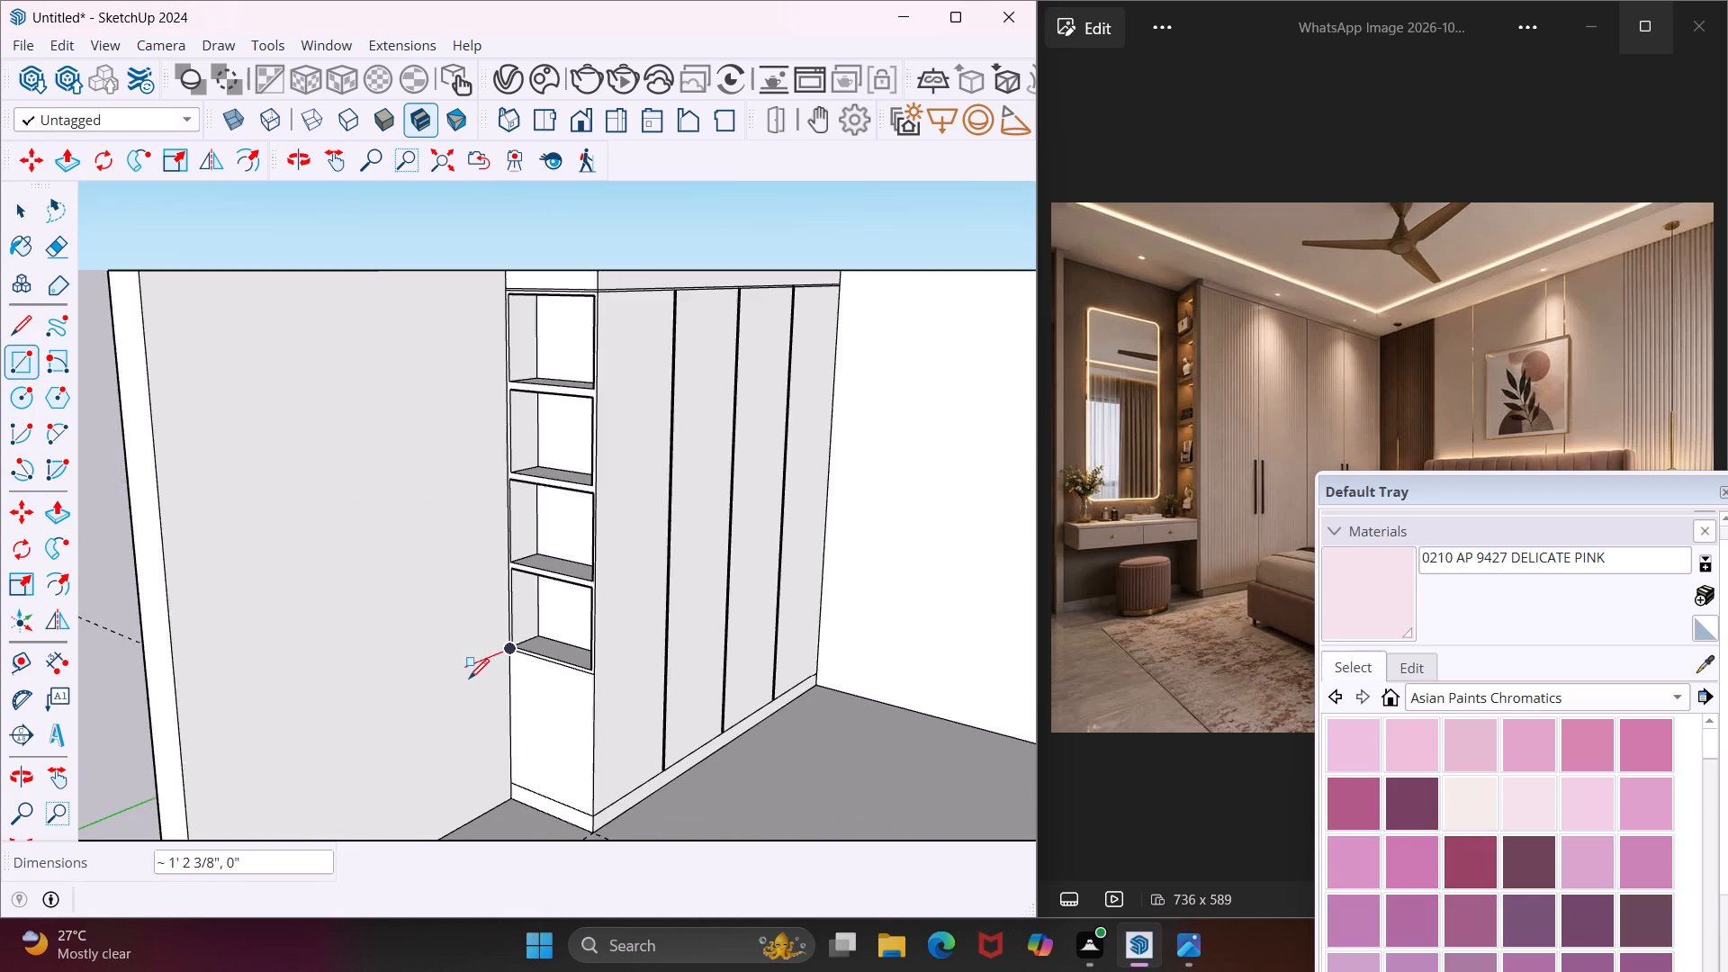
pyautogui.scroll(-5, 469, 679)
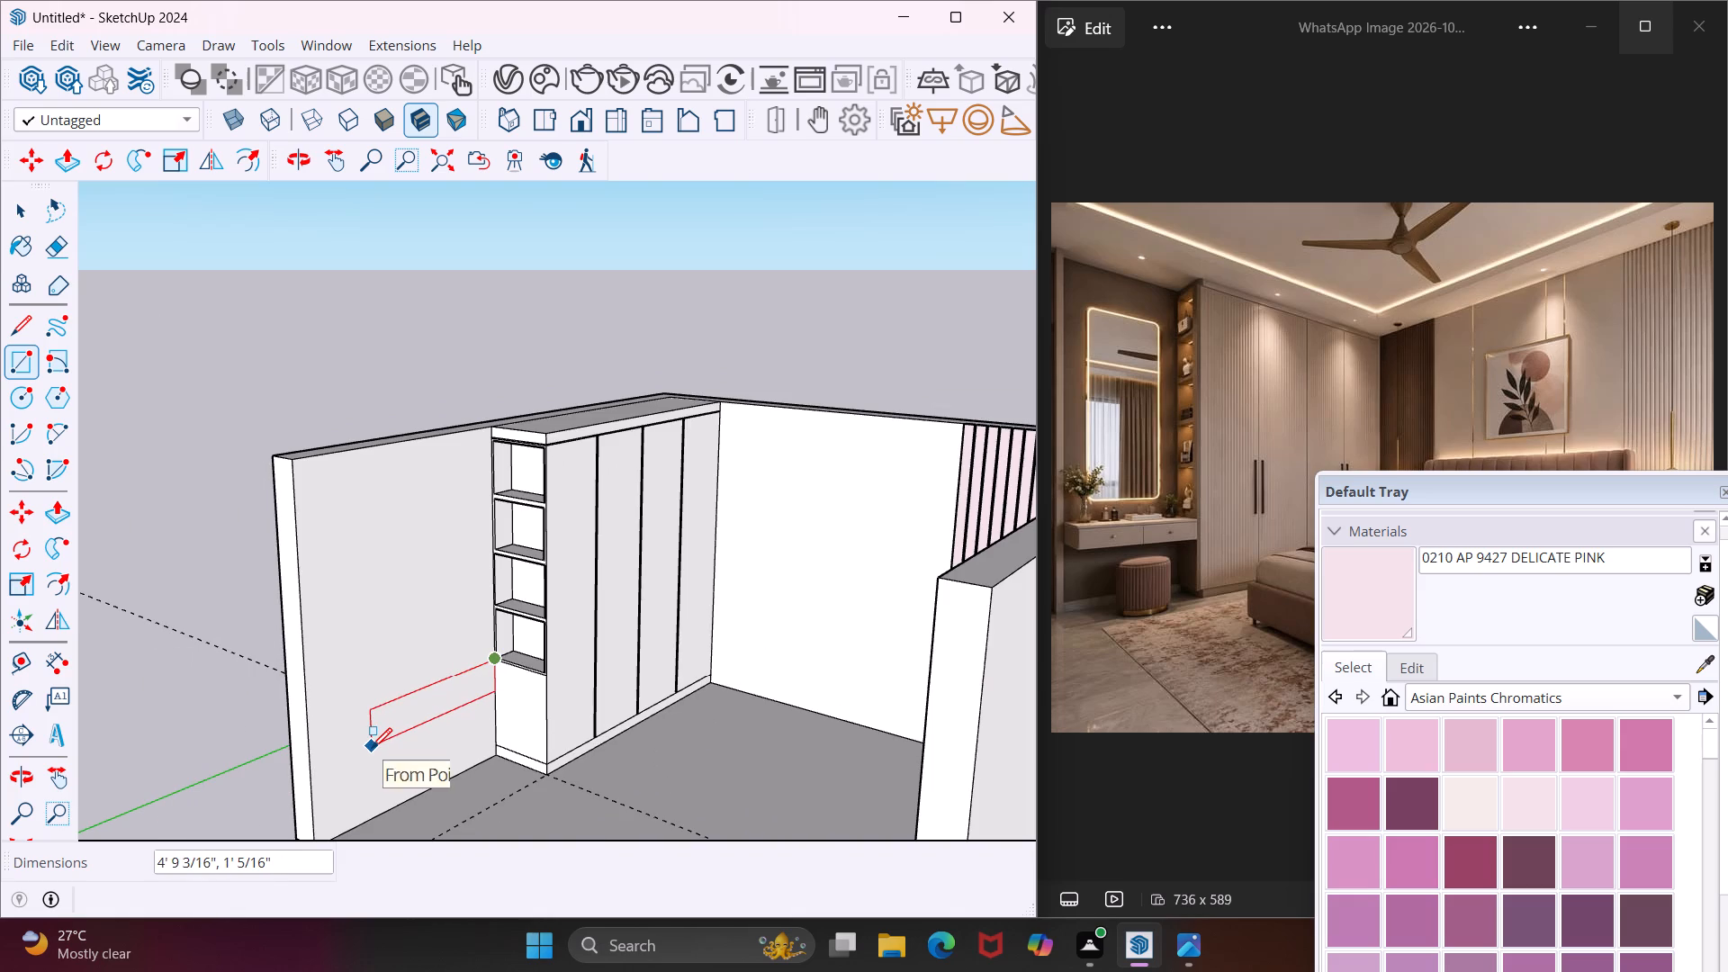
pyautogui.moveTo(372, 748); pyautogui.dragTo(291, 742, button='middle')
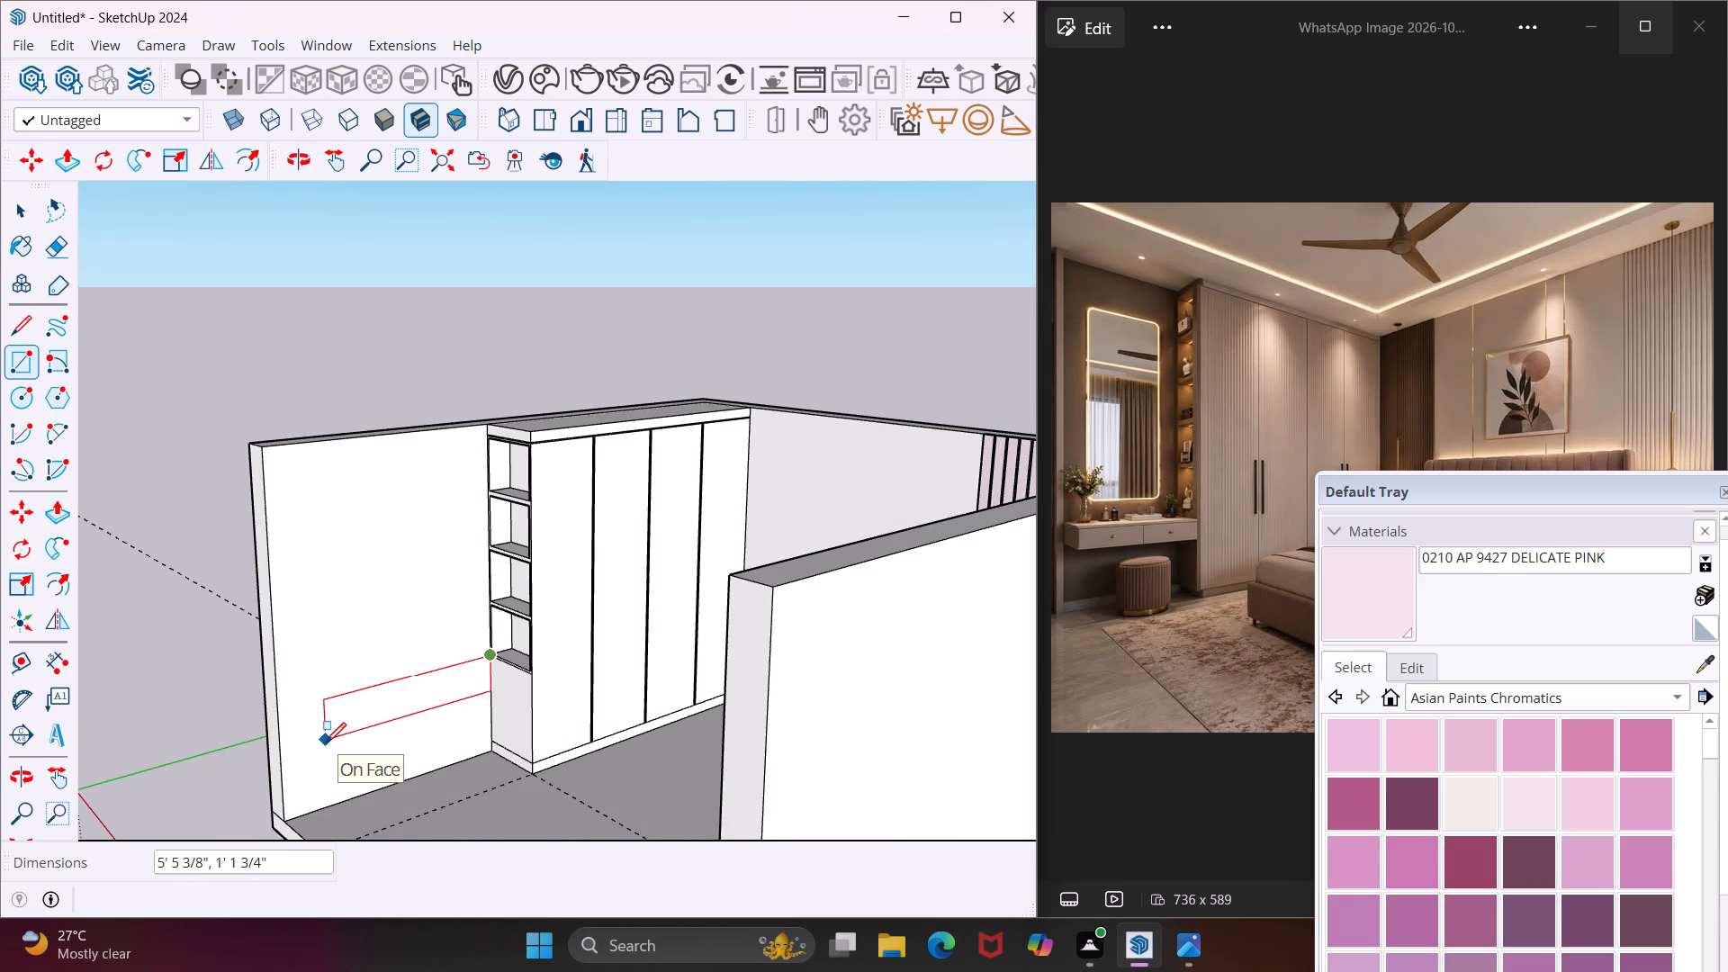
pyautogui.click(326, 742)
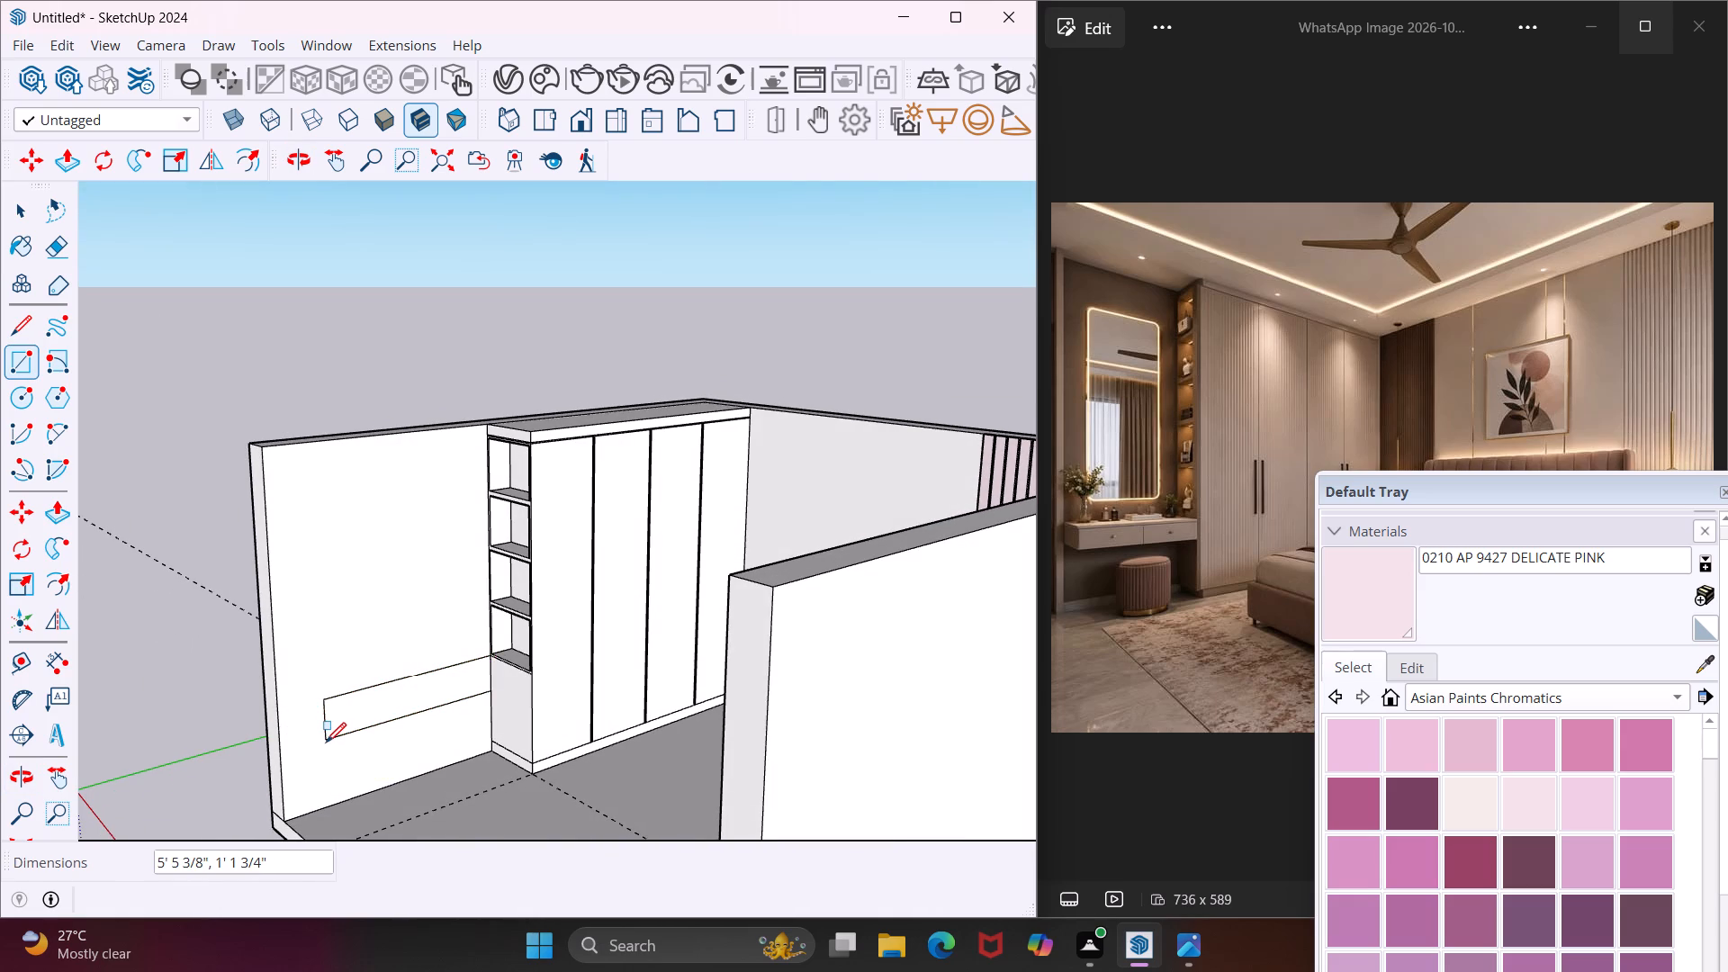
pyautogui.press('Escape')
pyautogui.press('space')
# Push/Pull the wall rectangle out about 1' 11 3/16" to the wardrobe's front corner to form a floating dressing-table block.
pyautogui.click(354, 718)
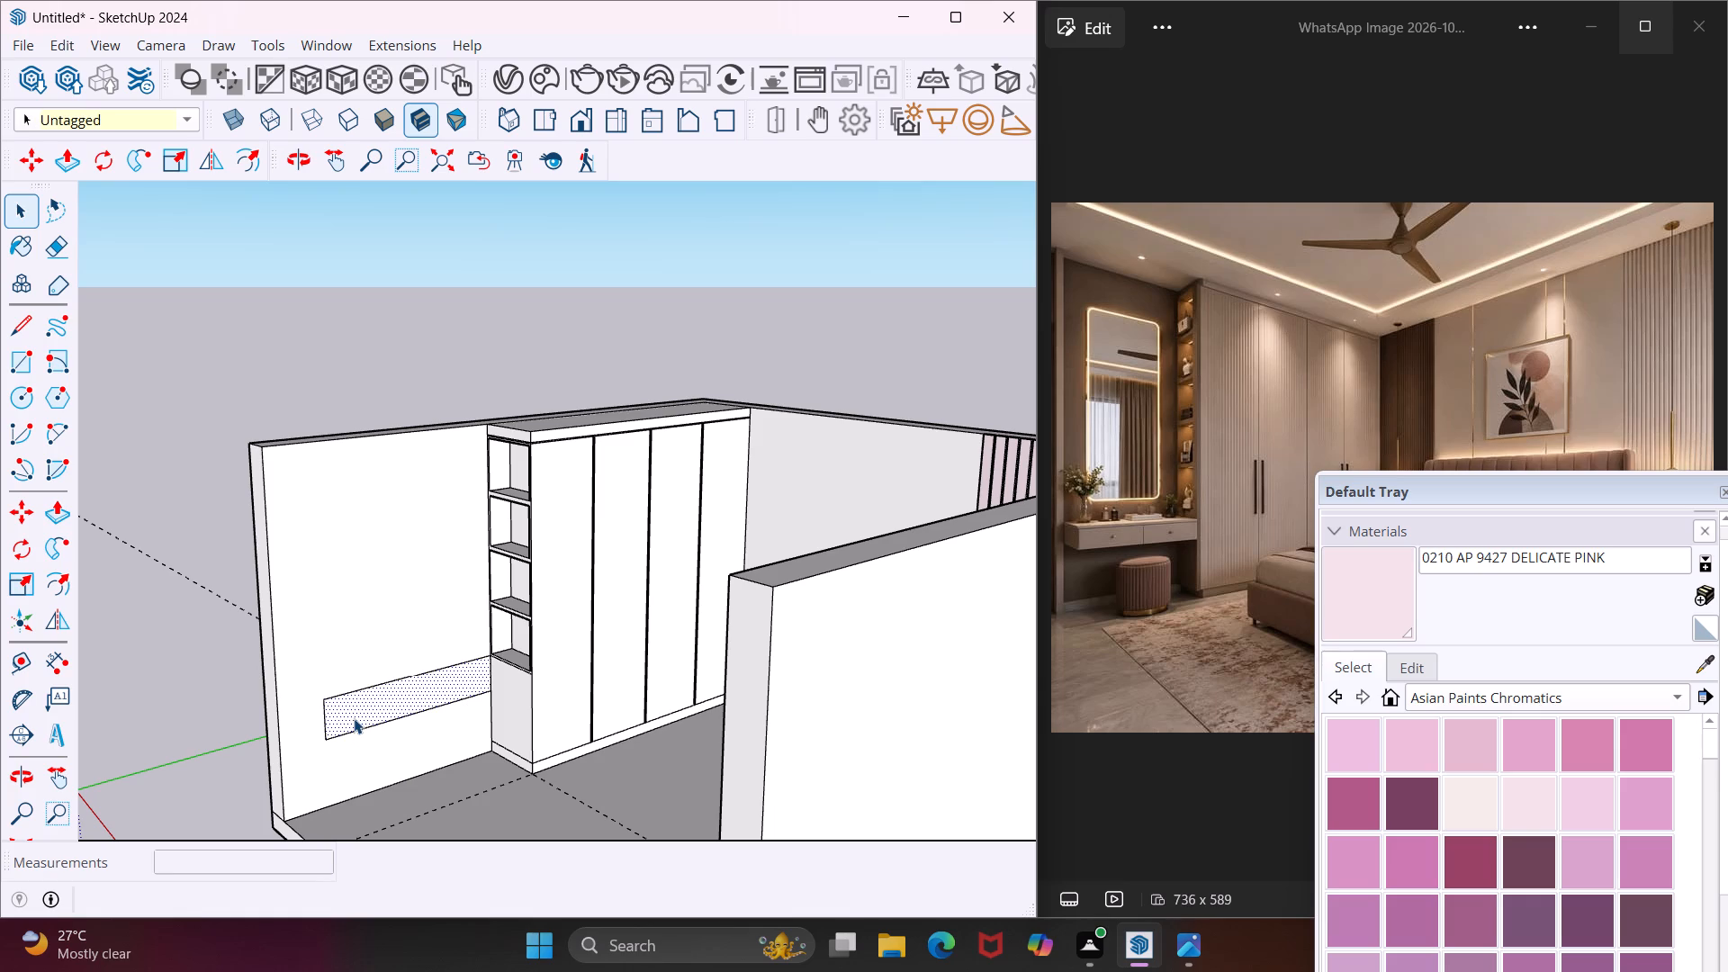
pyautogui.press('p')
pyautogui.click(354, 718)
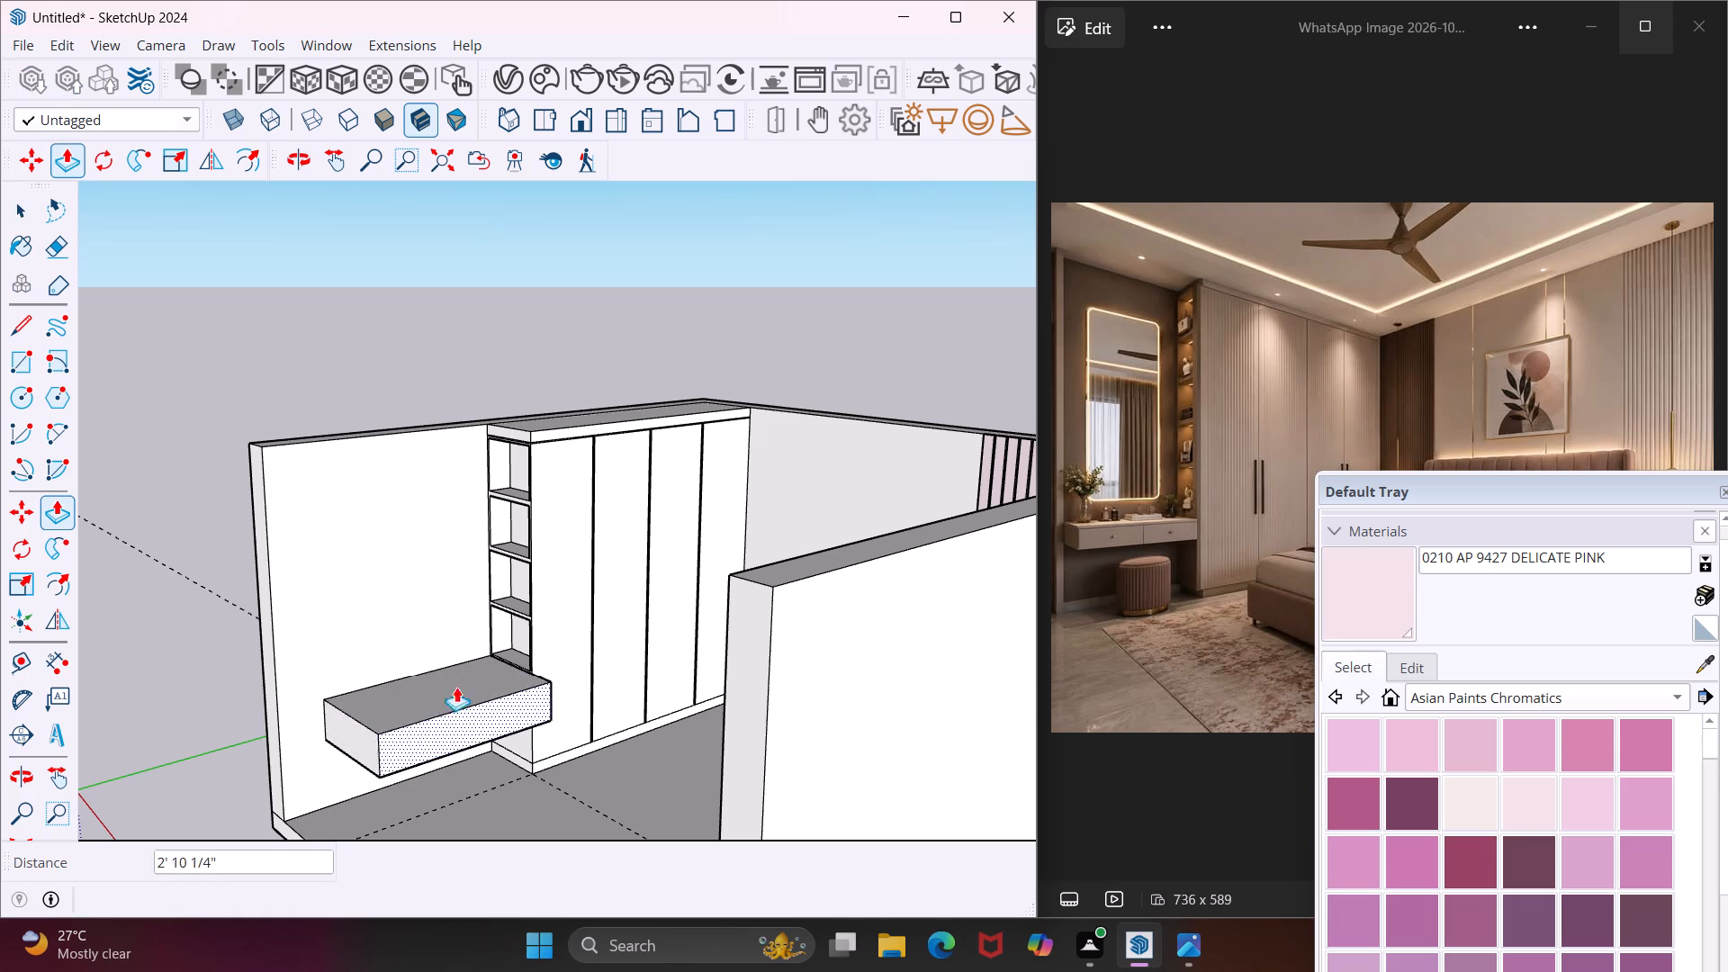
pyautogui.scroll(-4, 435, 681)
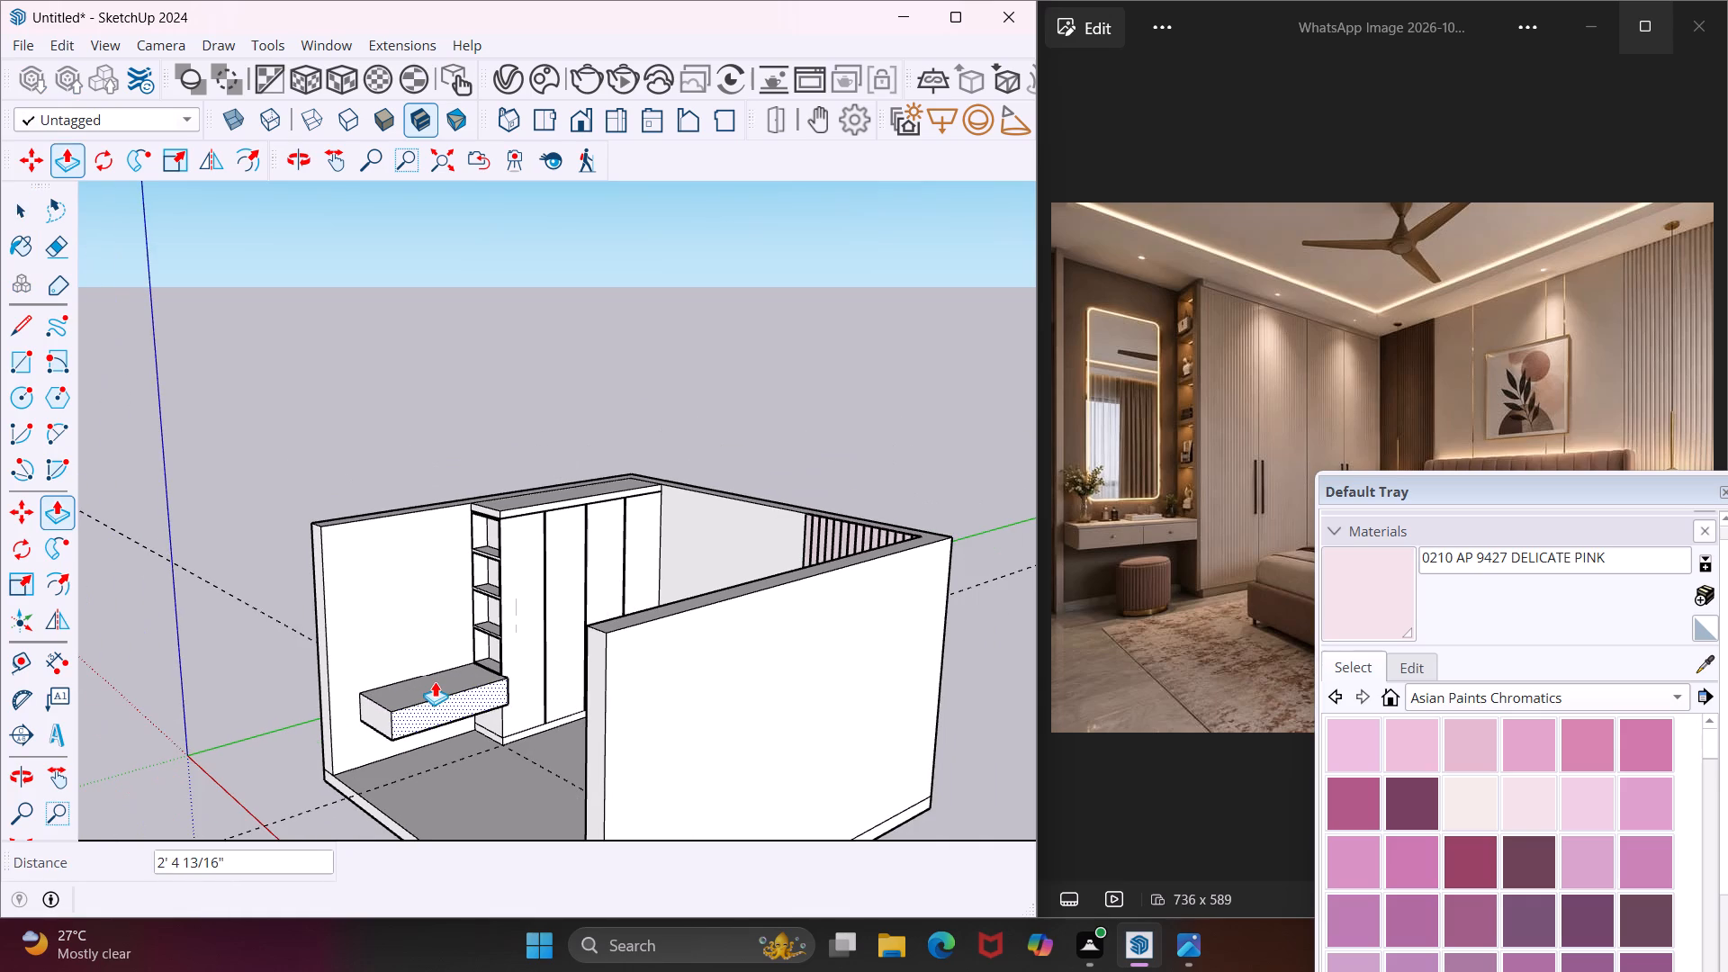
pyautogui.scroll(3, 506, 669)
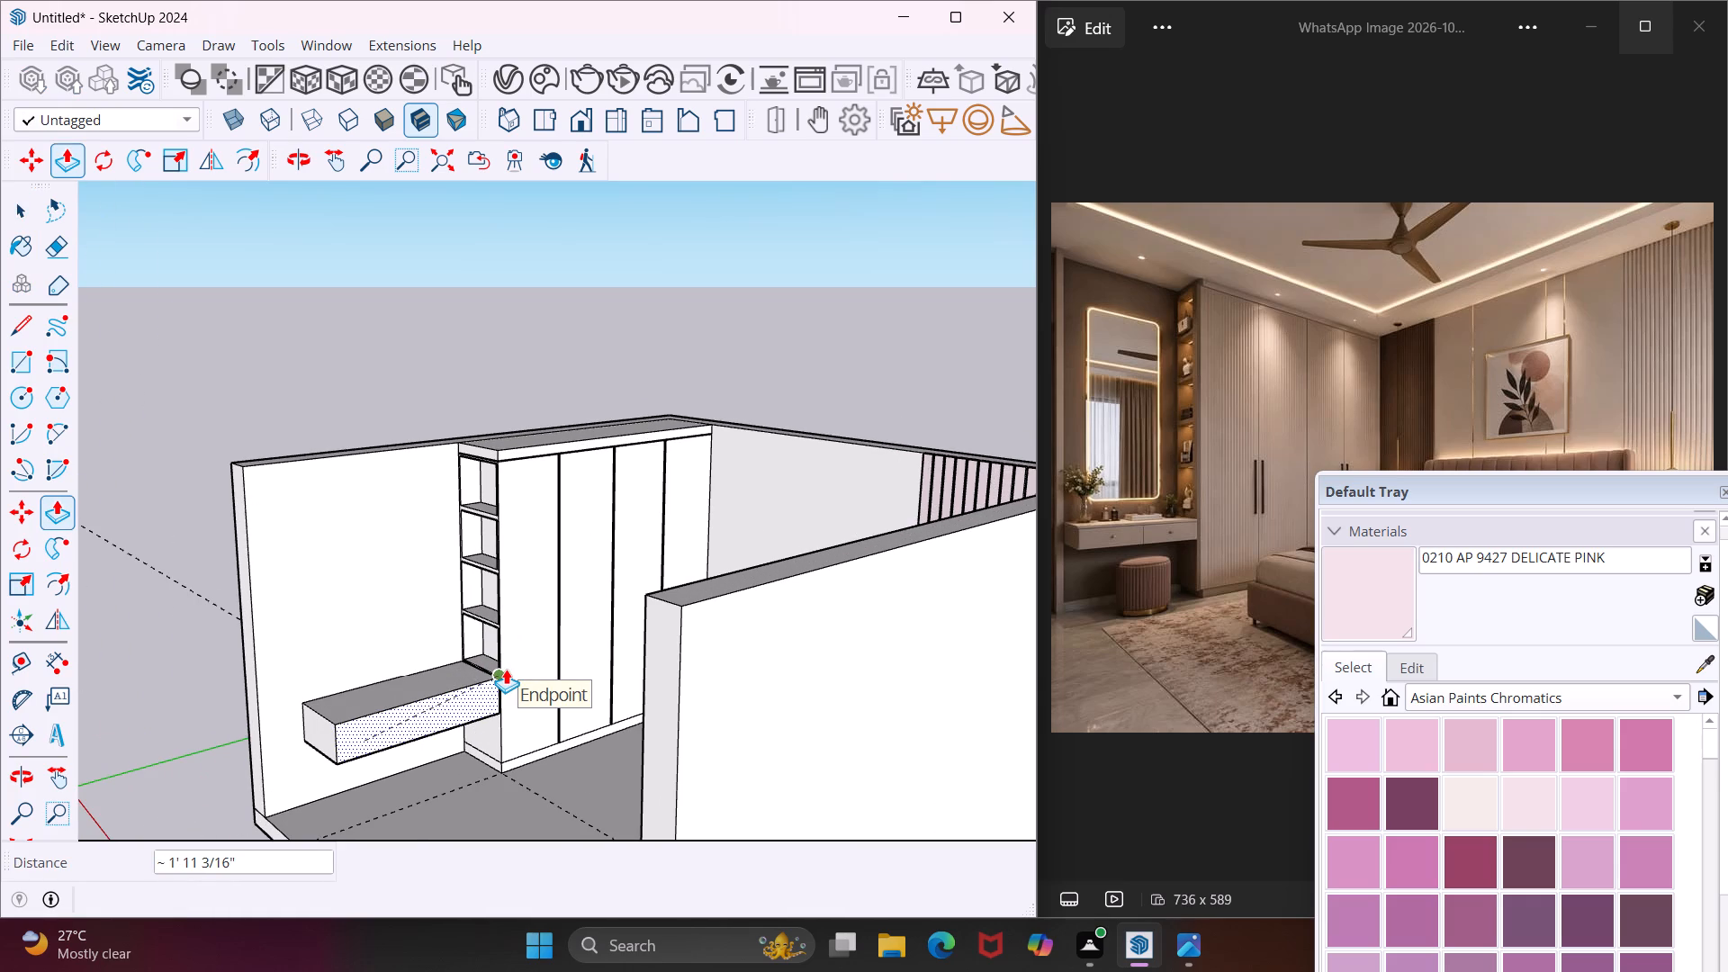
pyautogui.click(506, 669)
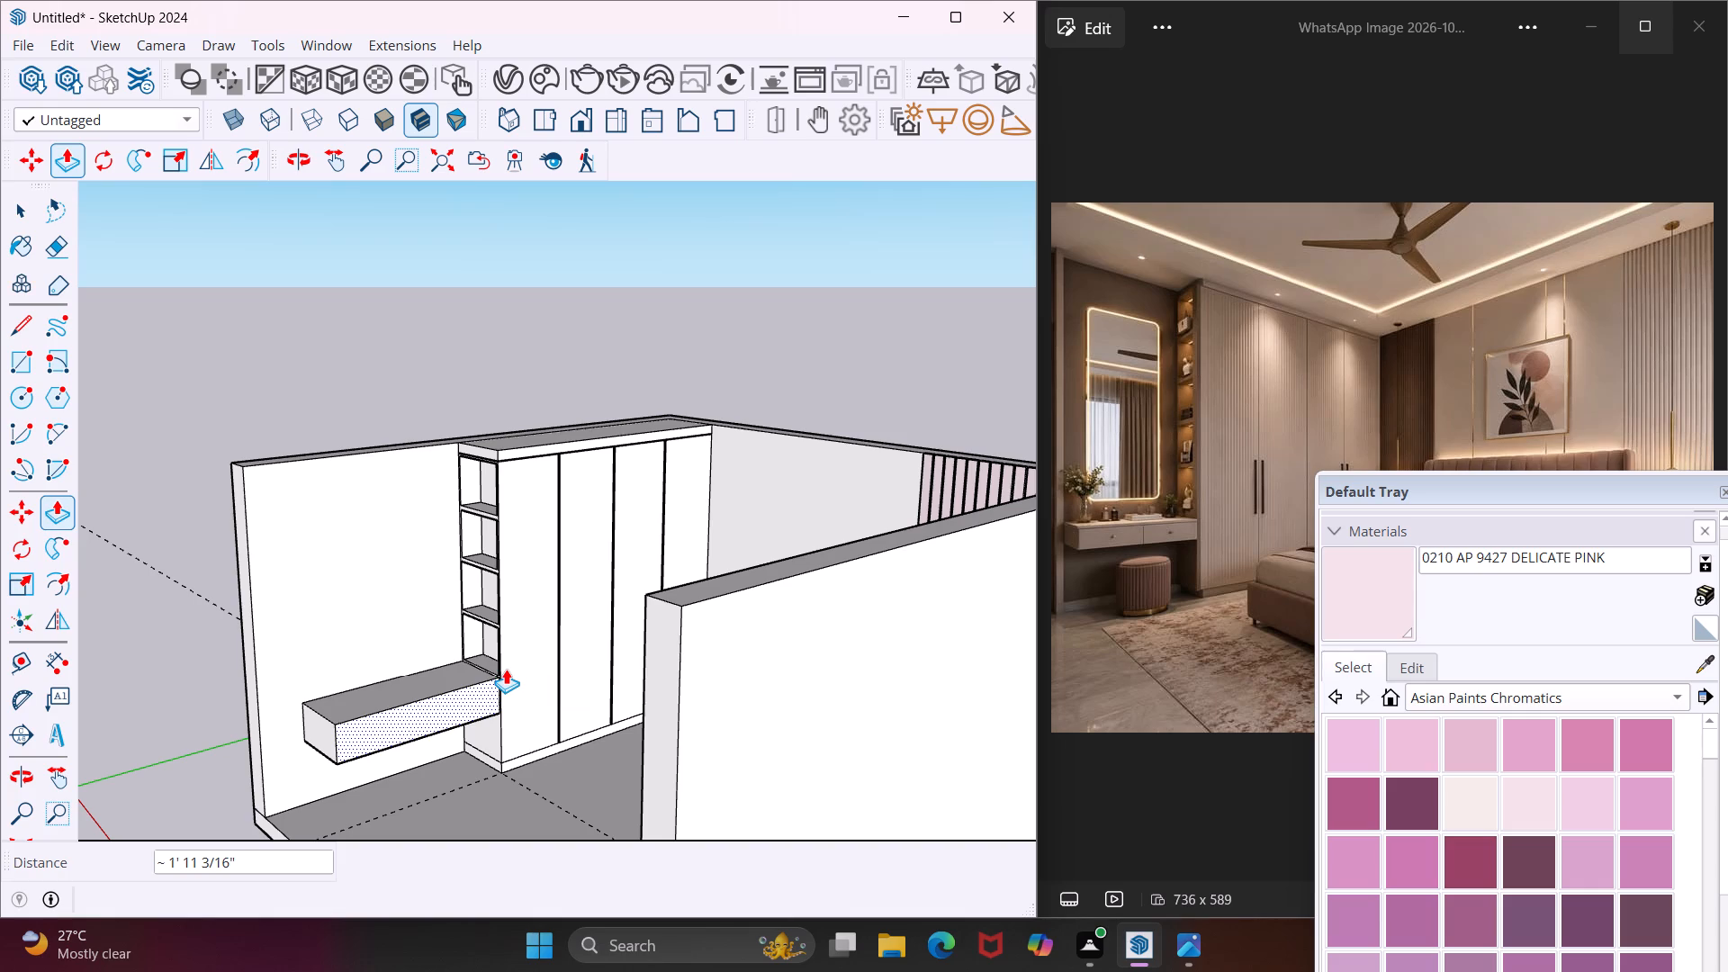
pyautogui.press('Escape')
pyautogui.press('space')
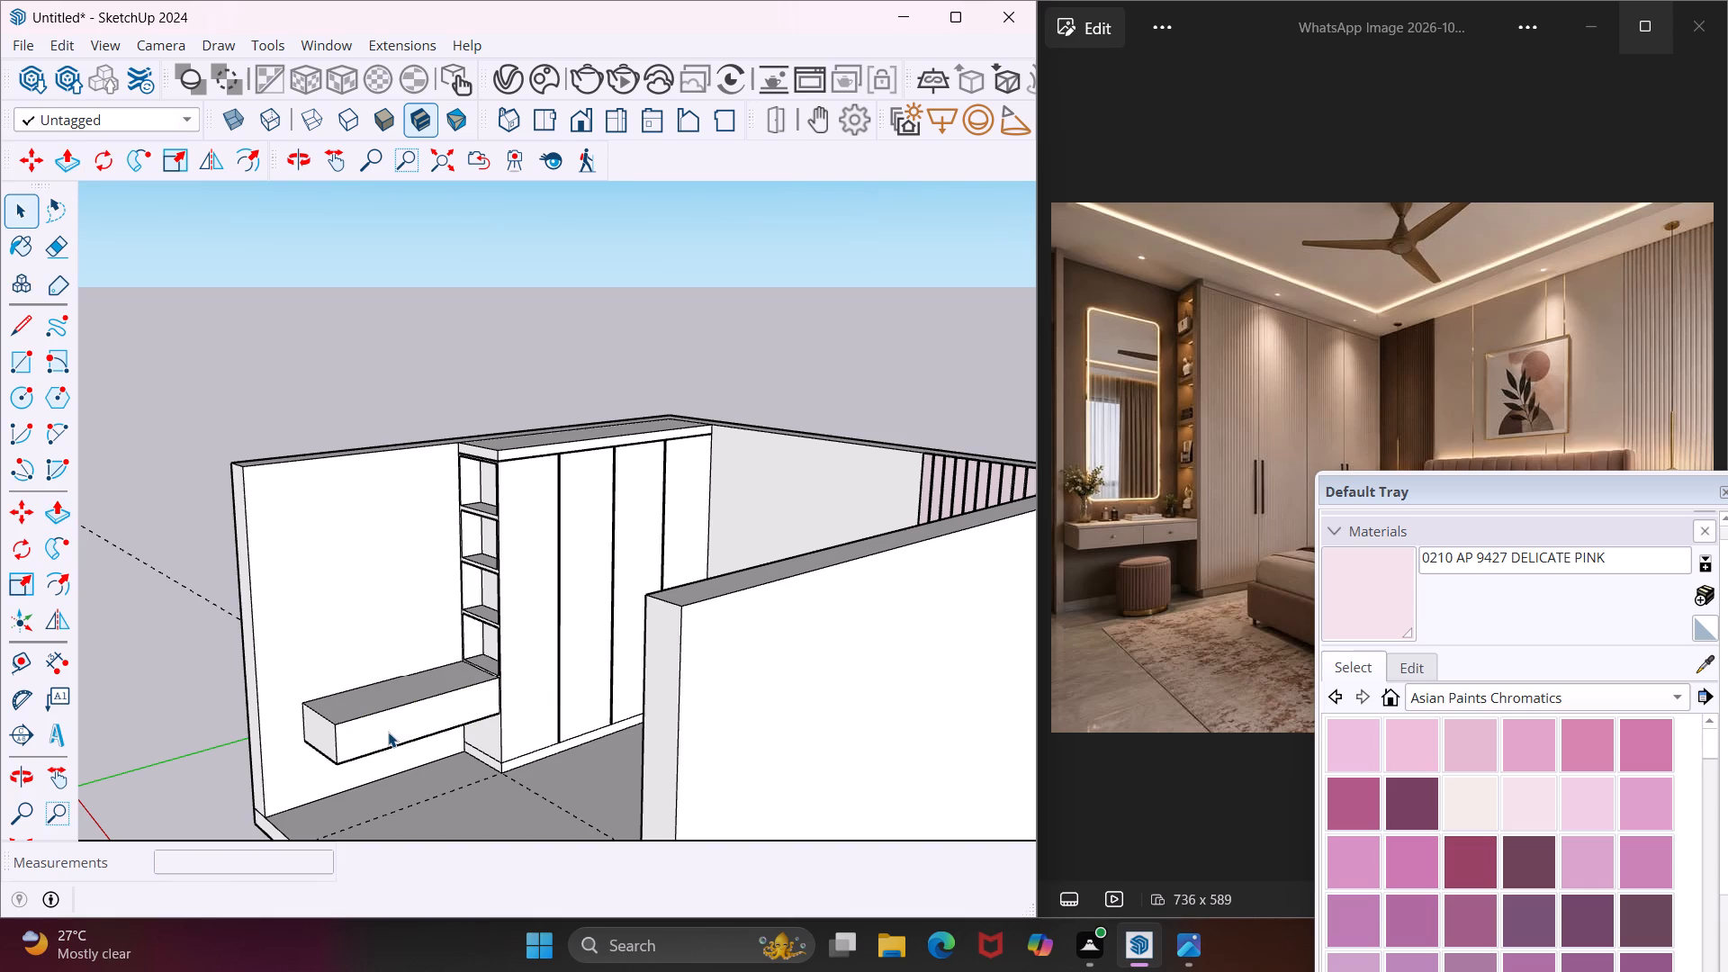
# Copy the dressing-table block's top front edge 1" down its front face.
pyautogui.scroll(10, 388, 732)
pyautogui.moveTo(384, 732); pyautogui.dragTo(345, 734, button='middle')
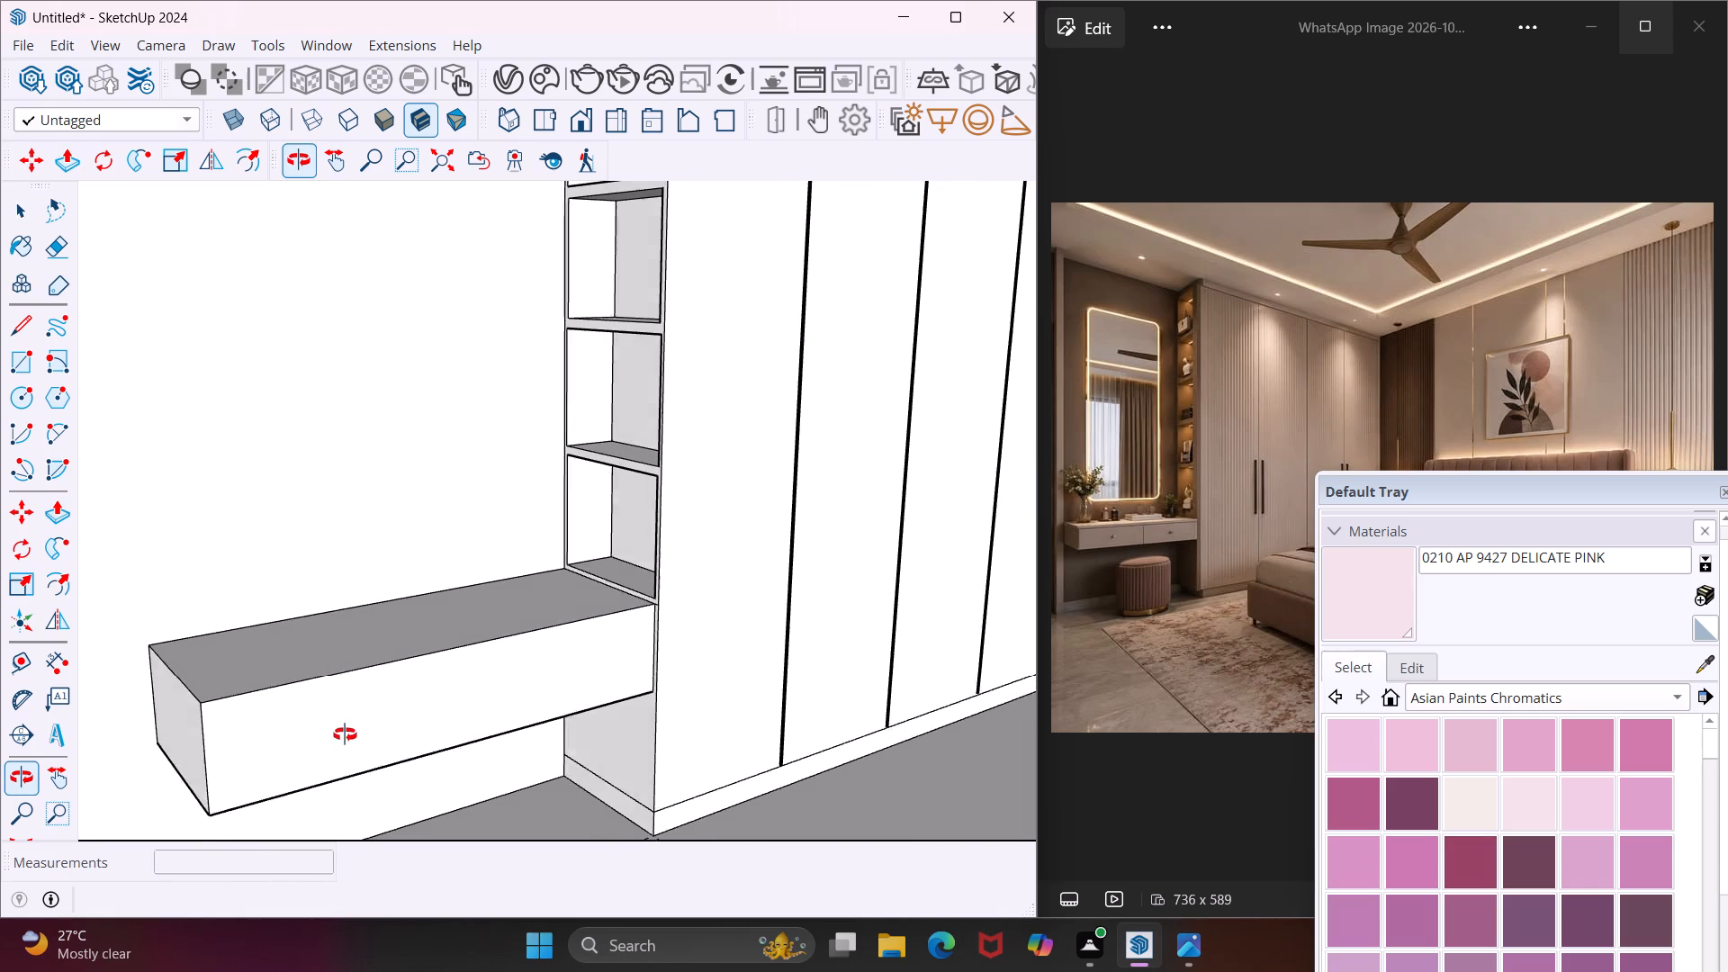
pyautogui.moveTo(345, 734); pyautogui.dragTo(446, 706, button='middle')
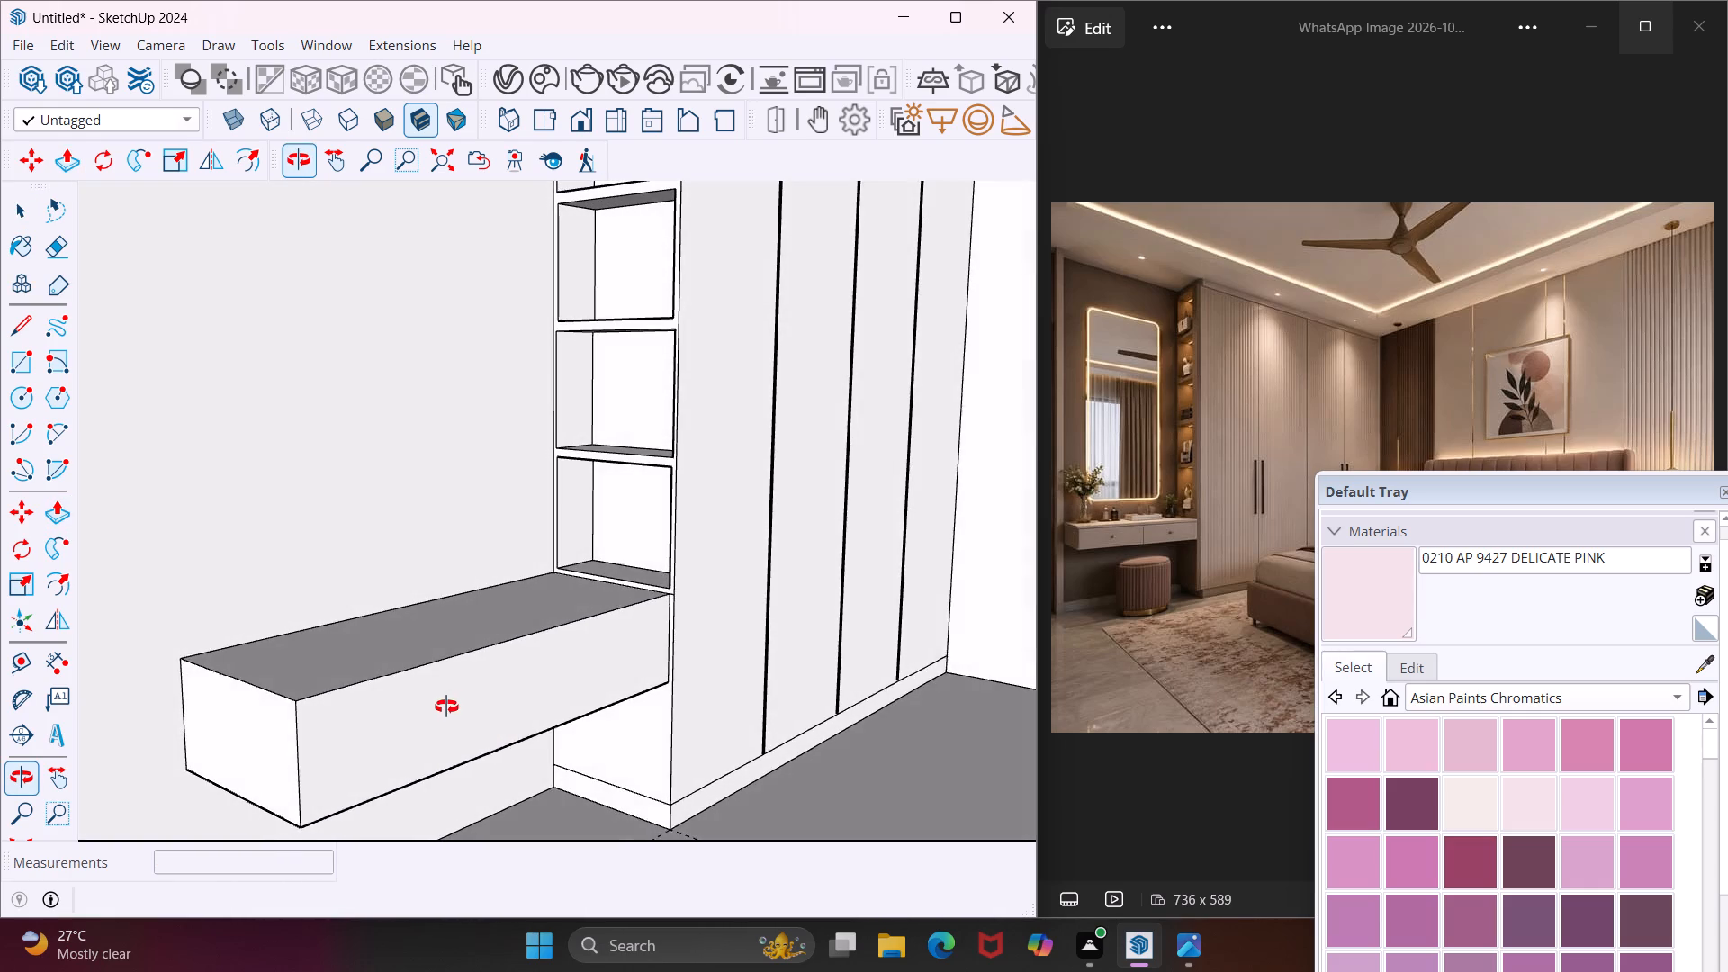
pyautogui.moveTo(446, 706); pyautogui.dragTo(393, 703, button='middle')
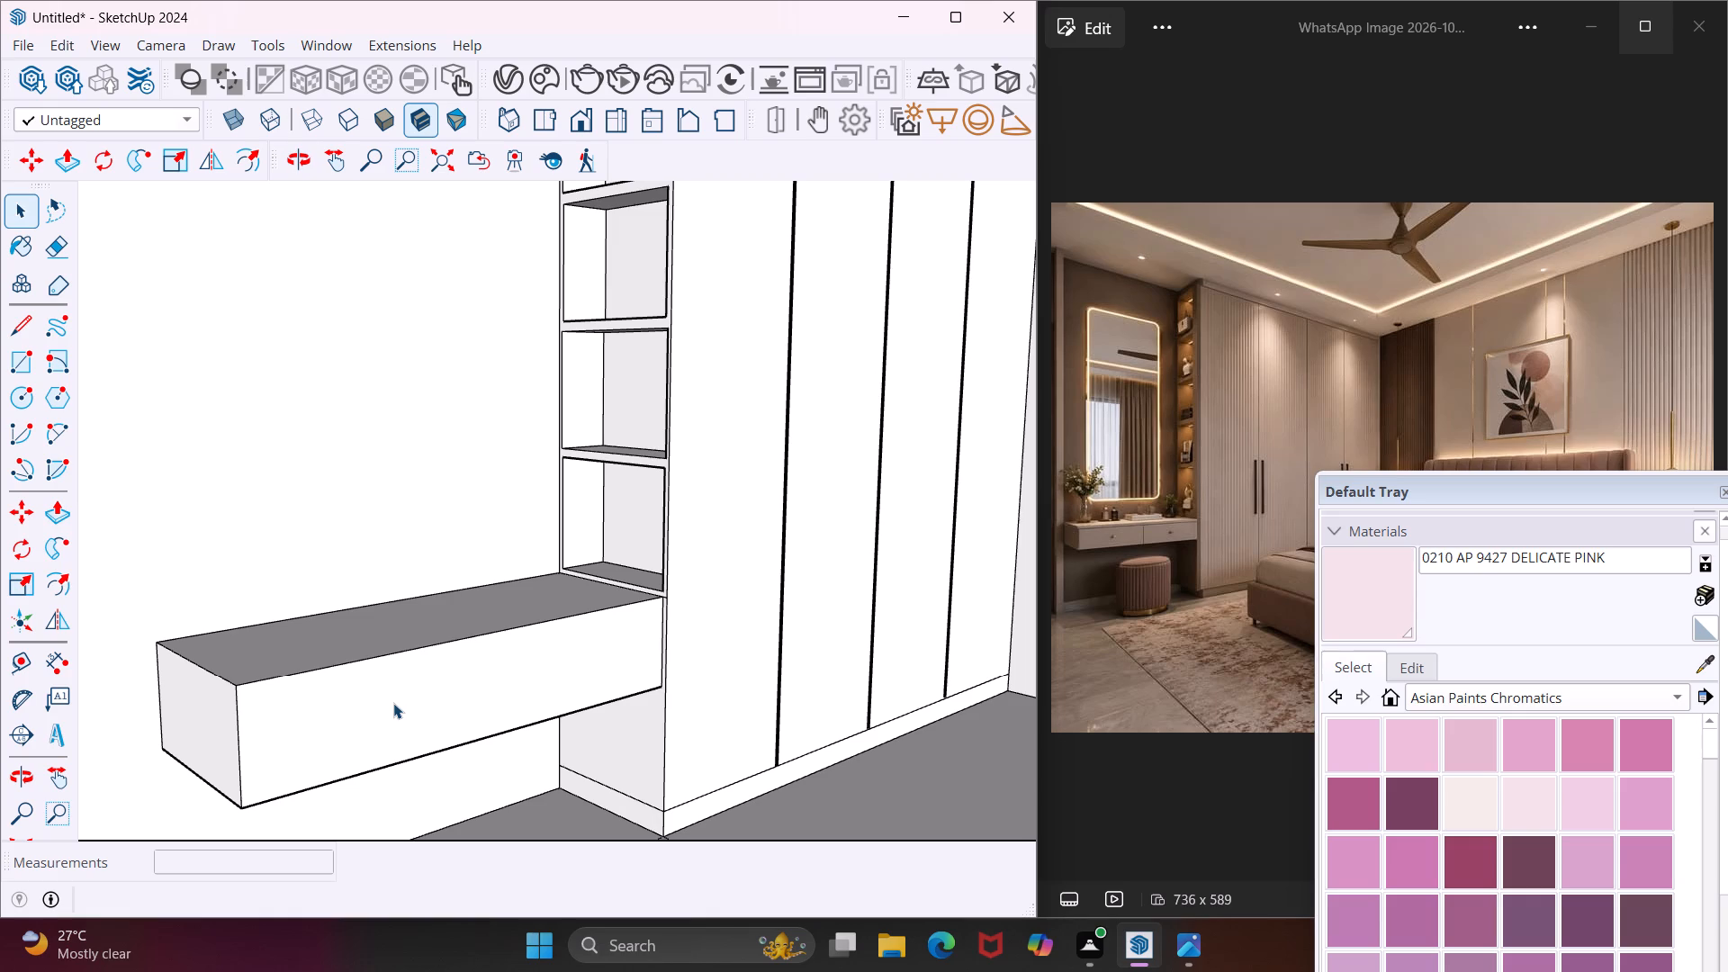
pyautogui.click(259, 684)
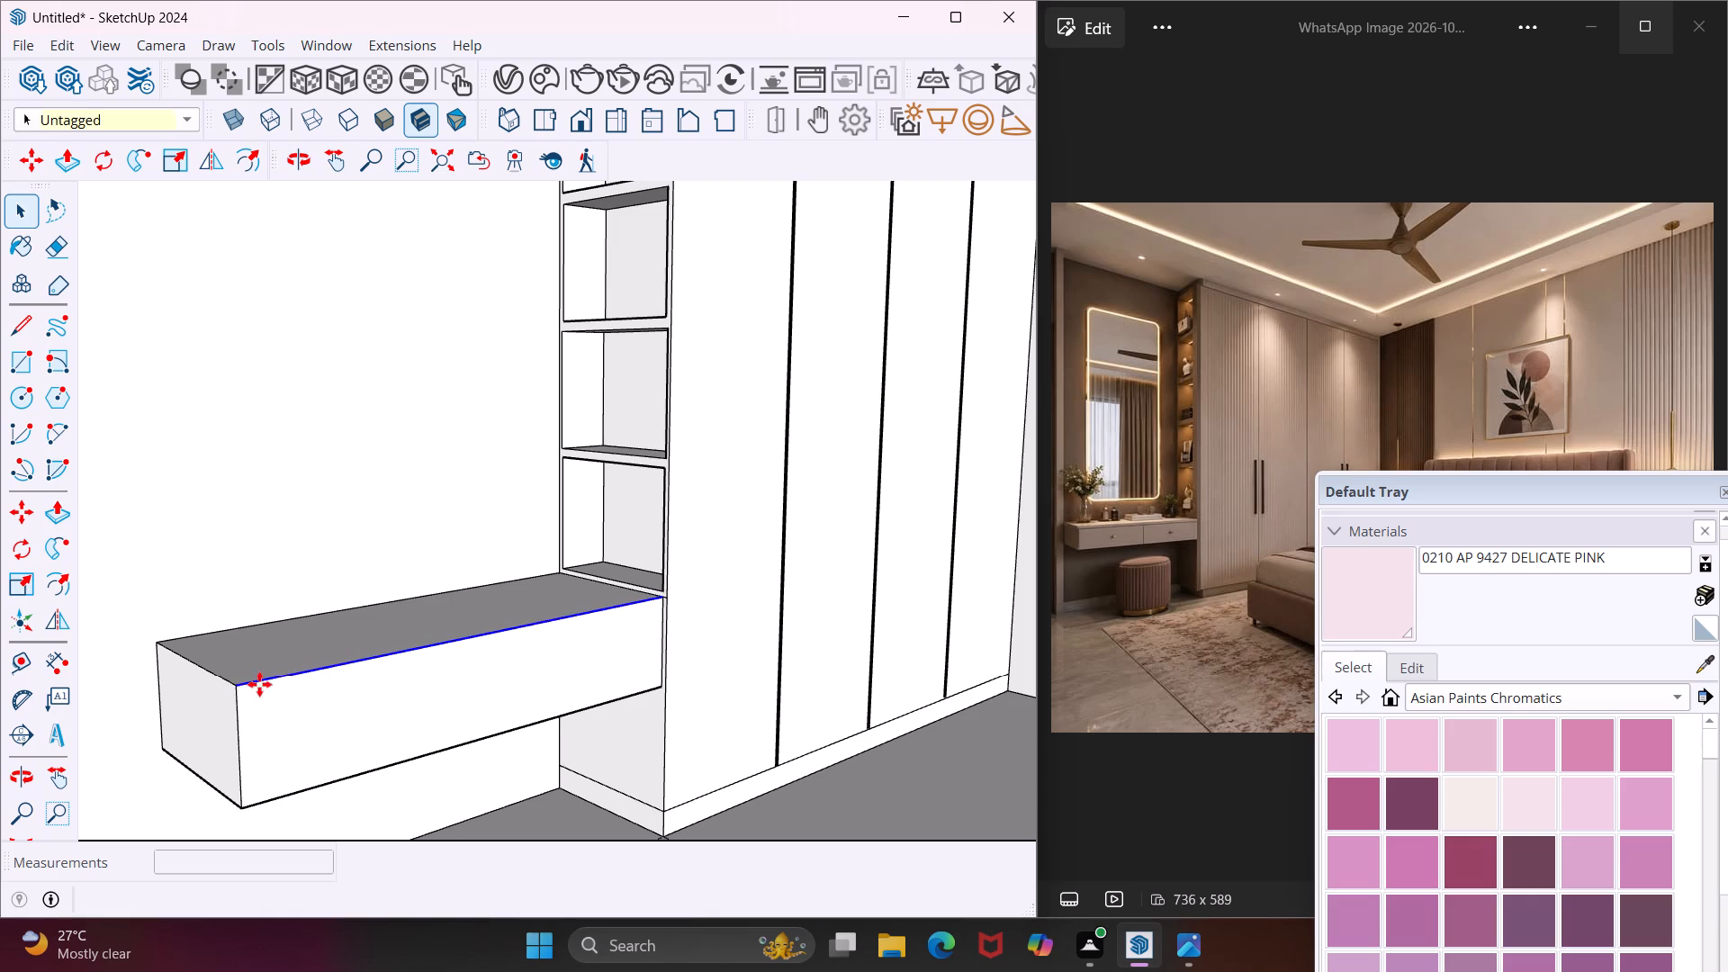
pyautogui.press('m')
pyautogui.click(240, 684)
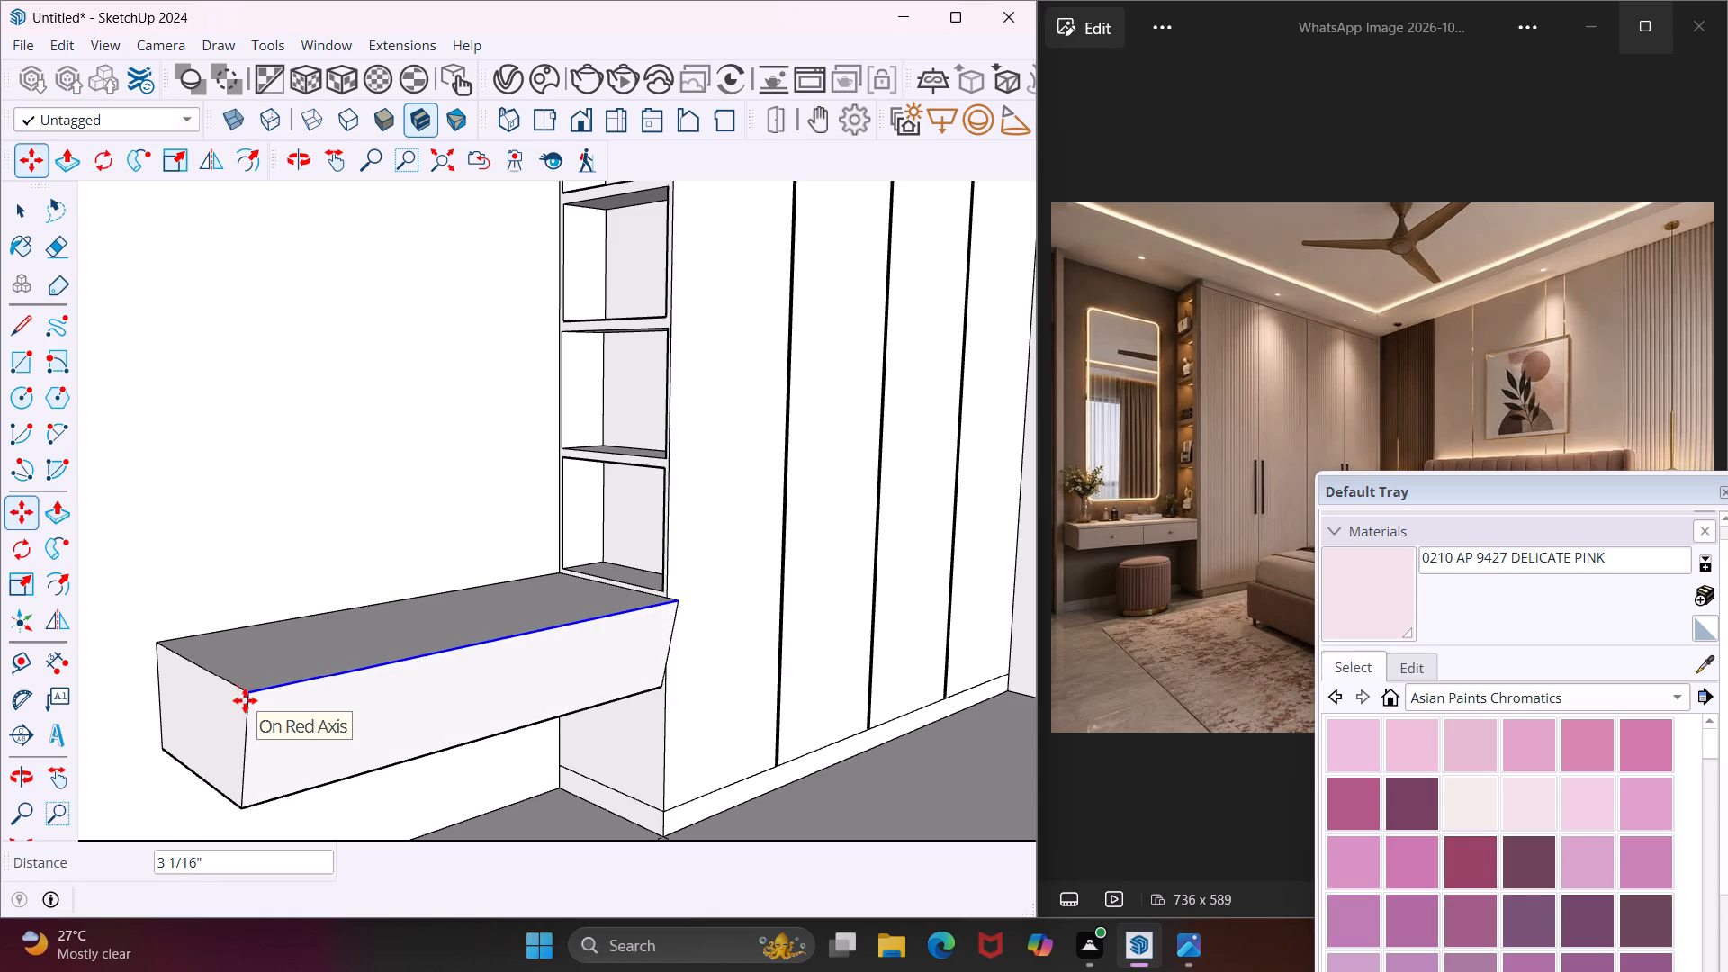
pyautogui.scroll(8, 245, 700)
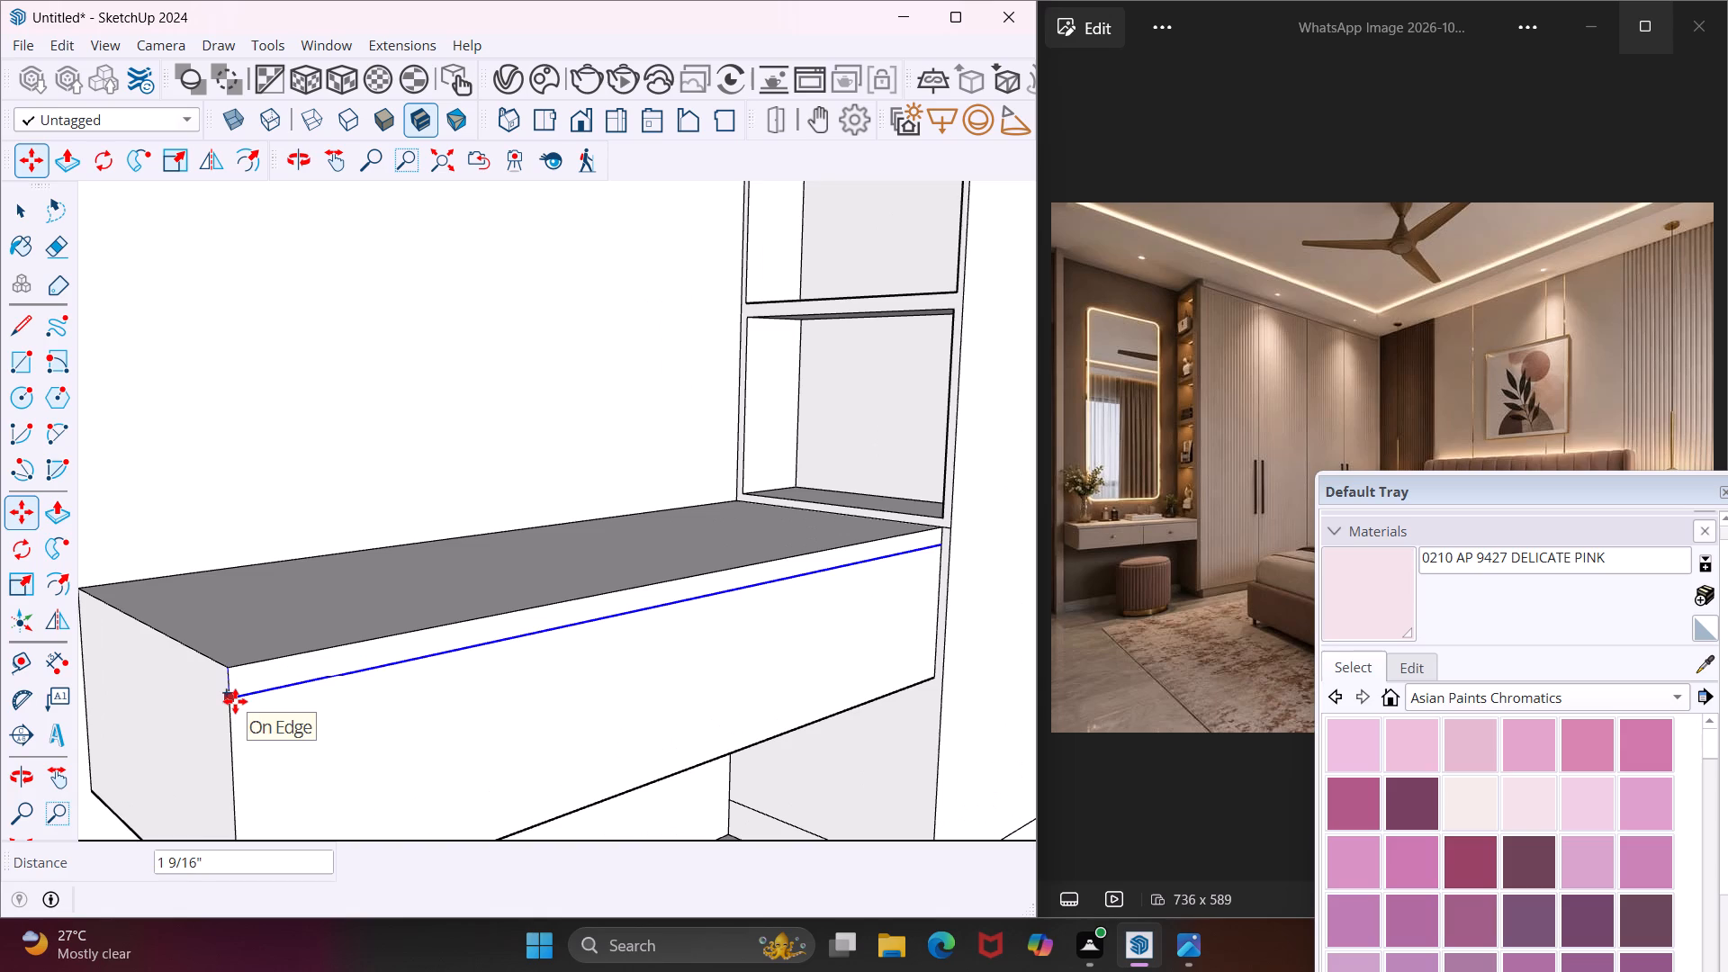
pyautogui.scroll(4, 235, 701)
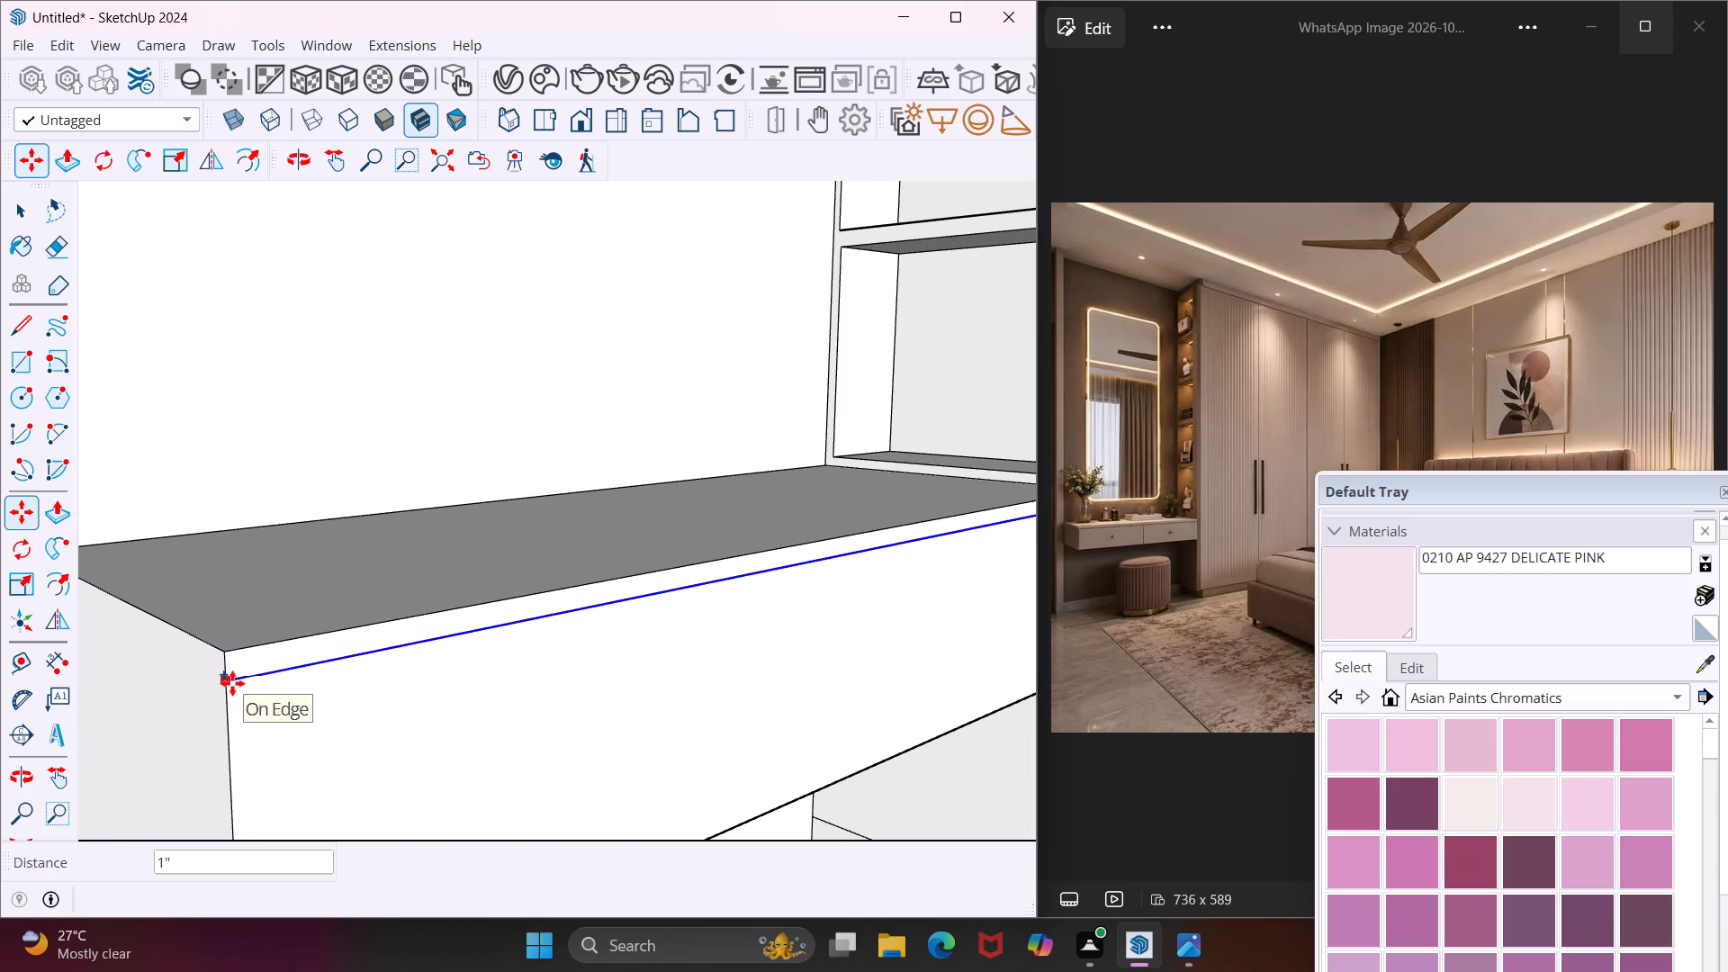
pyautogui.click(232, 683)
# Copy the new upper line on the block's front face a further 0.4" down to outline a narrow groove.
pyautogui.moveTo(235, 680); pyautogui.dragTo(250, 655, button='middle')
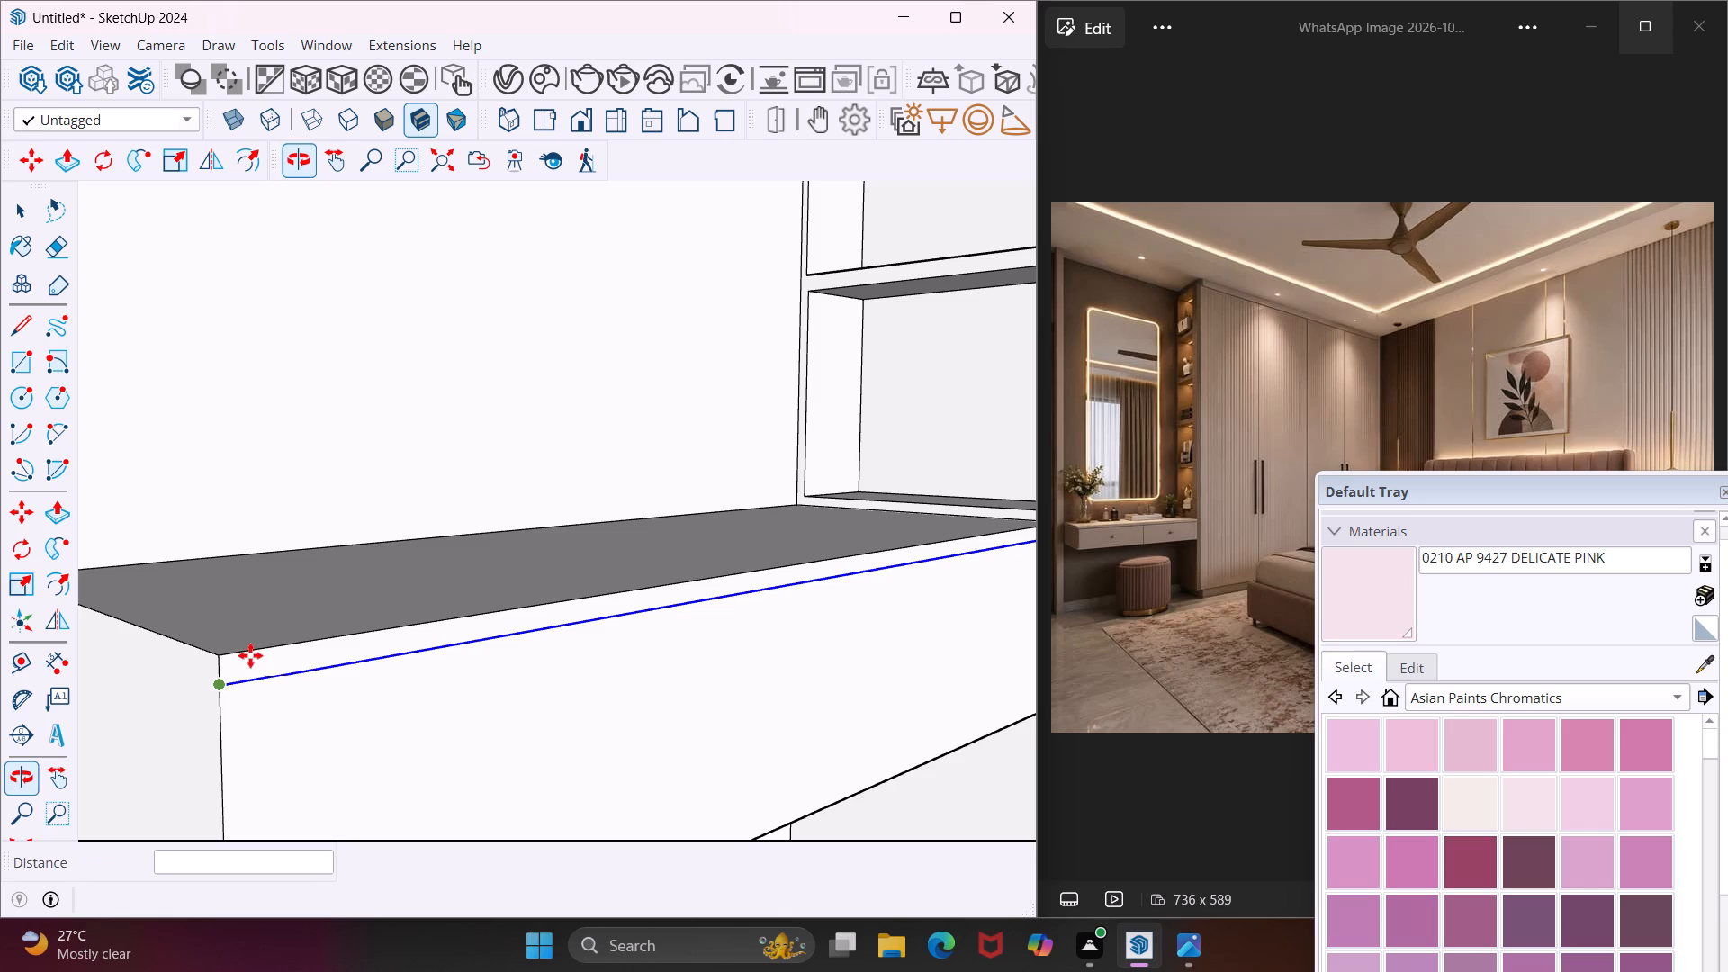
pyautogui.scroll(8, 225, 691)
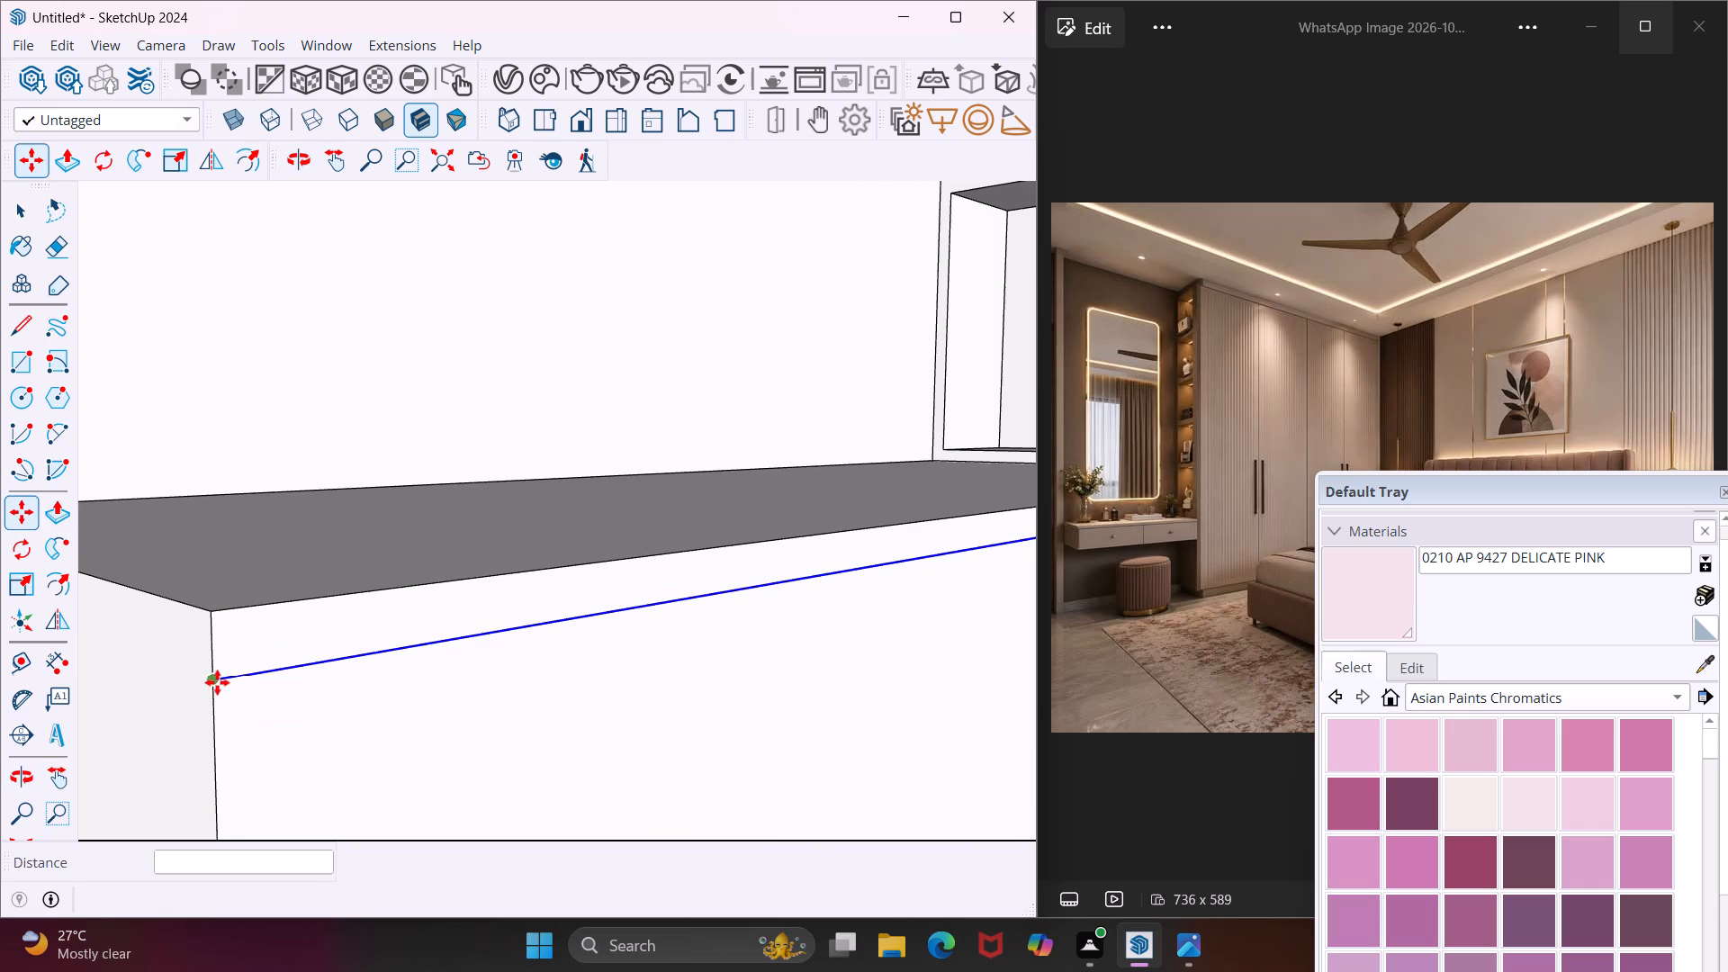
pyautogui.click(215, 680)
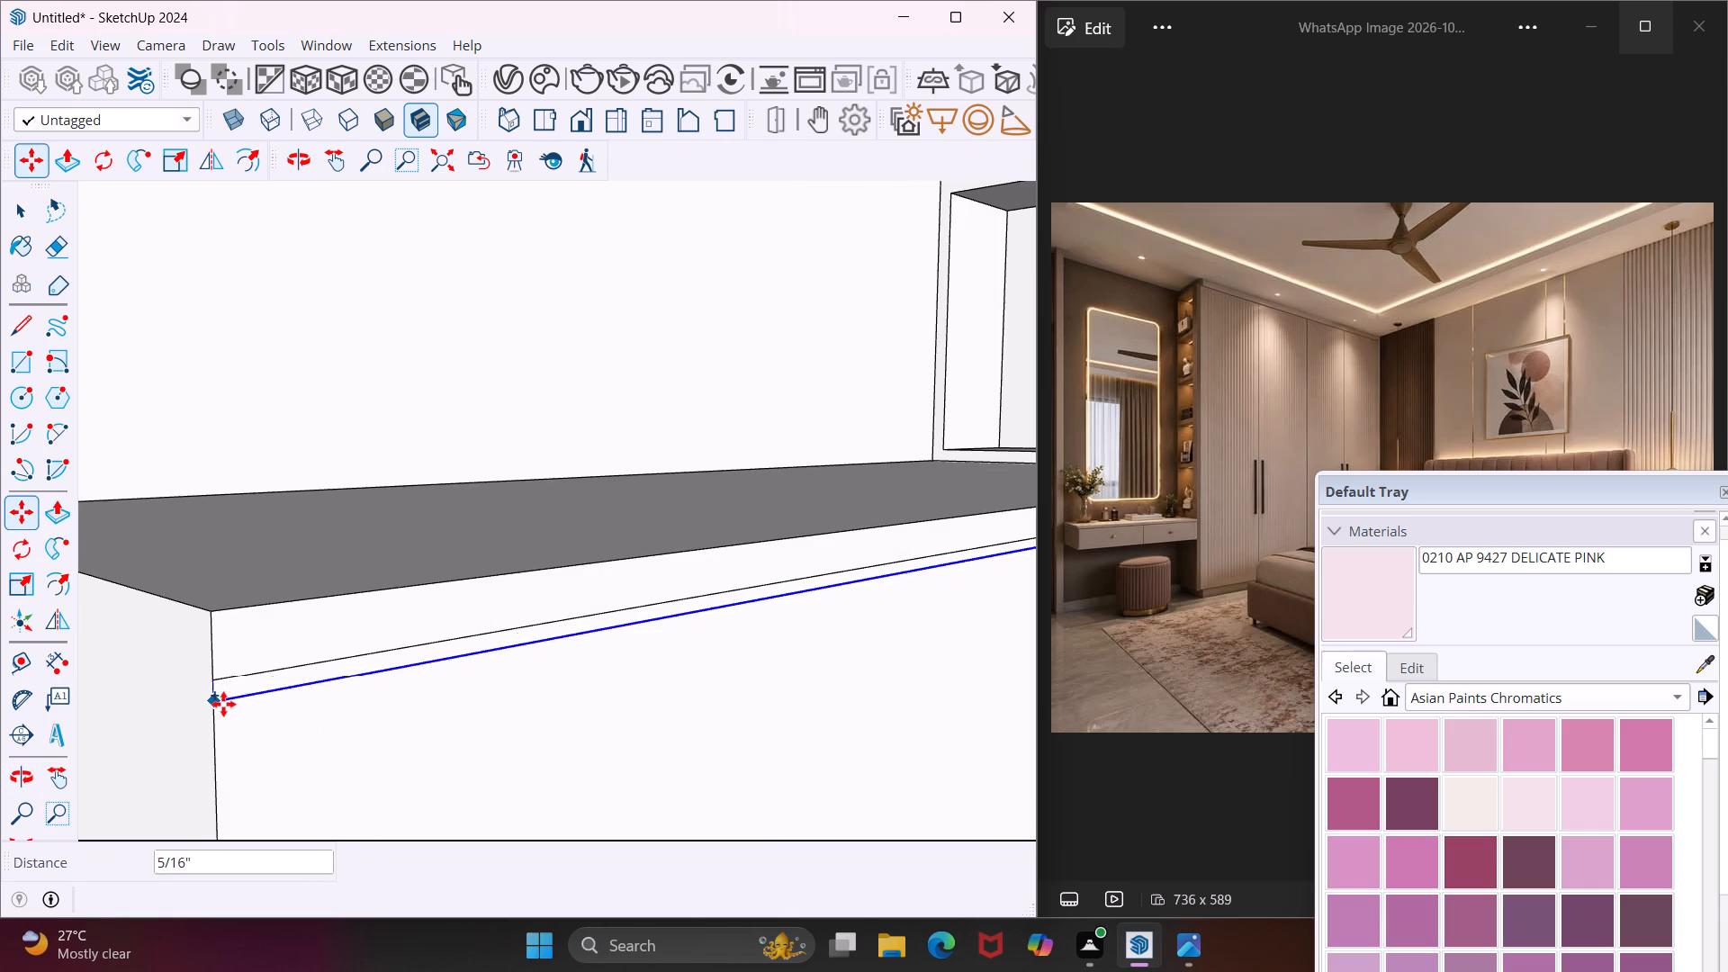
pyautogui.scroll(9, 223, 704)
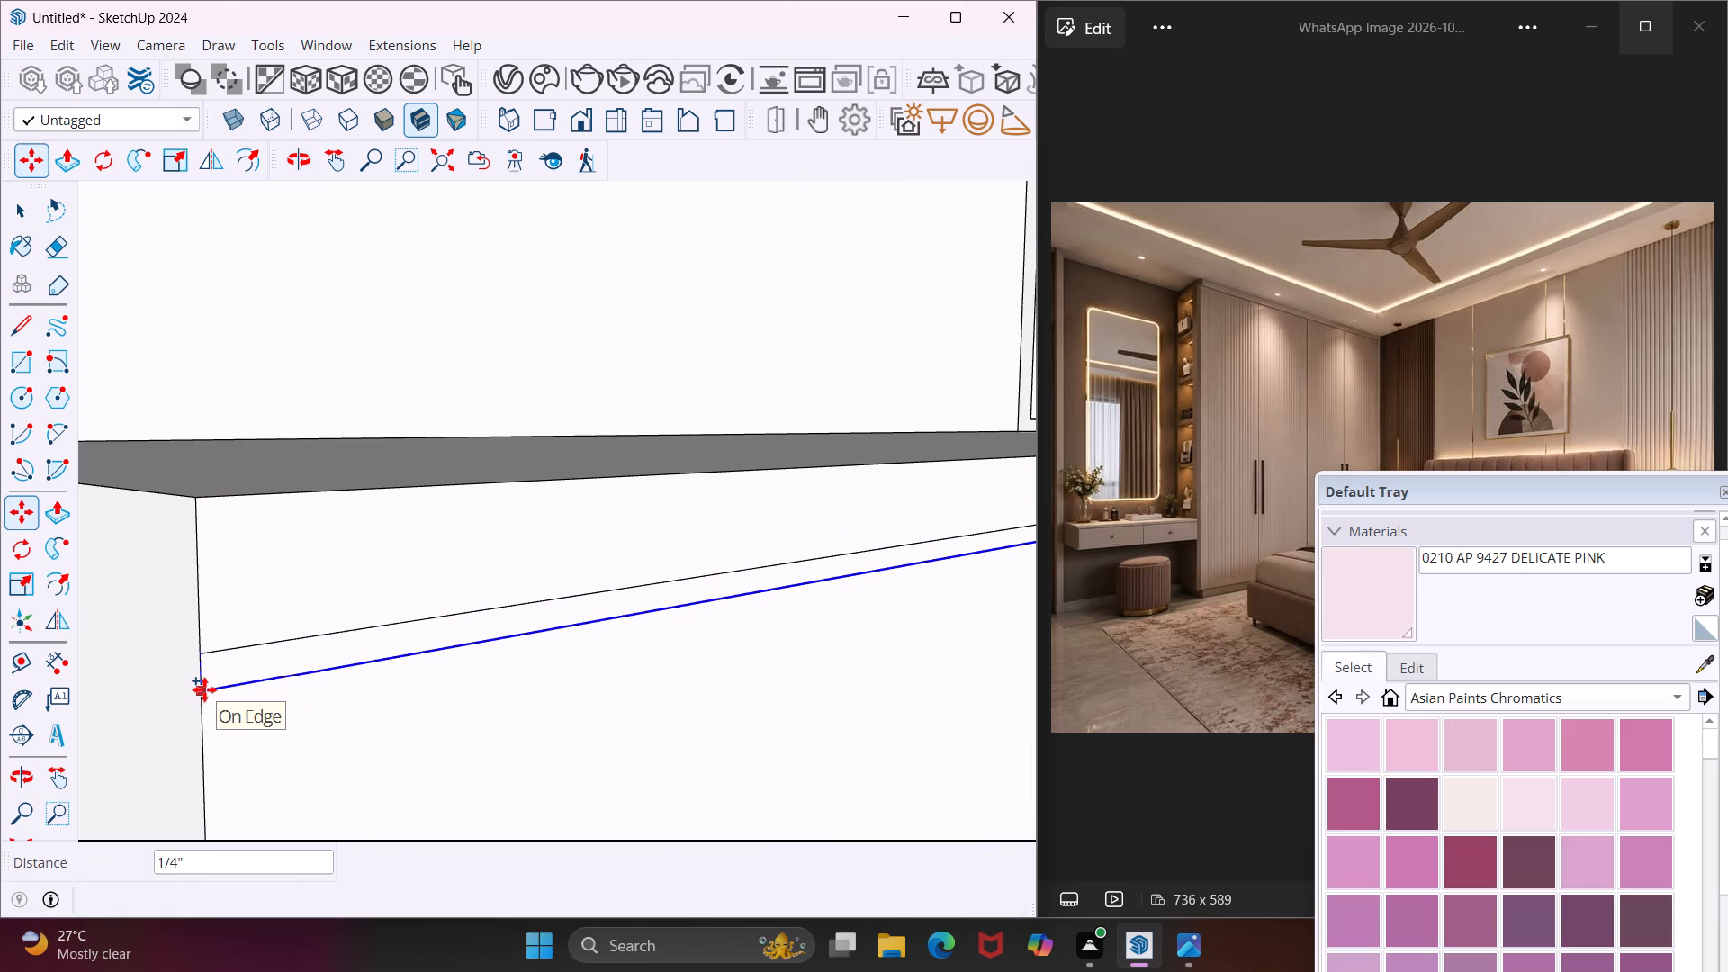
pyautogui.write('.4"')
pyautogui.press('Return')
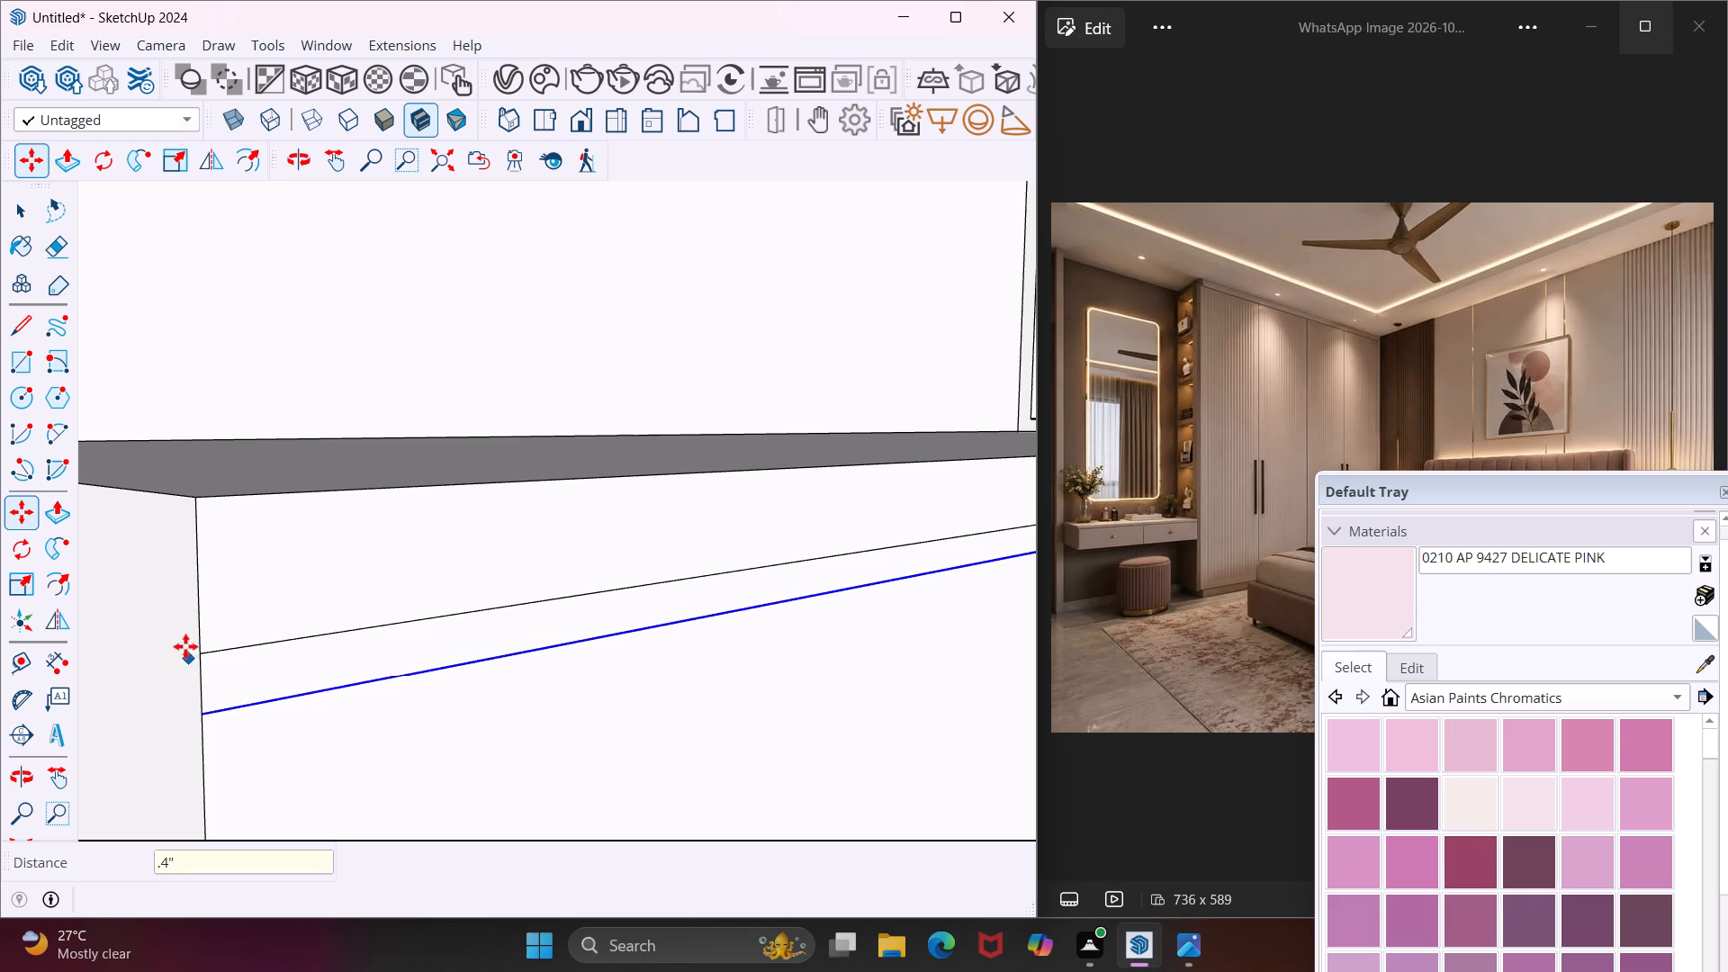
pyautogui.scroll(-7, 178, 635)
pyautogui.scroll(-18, 178, 635)
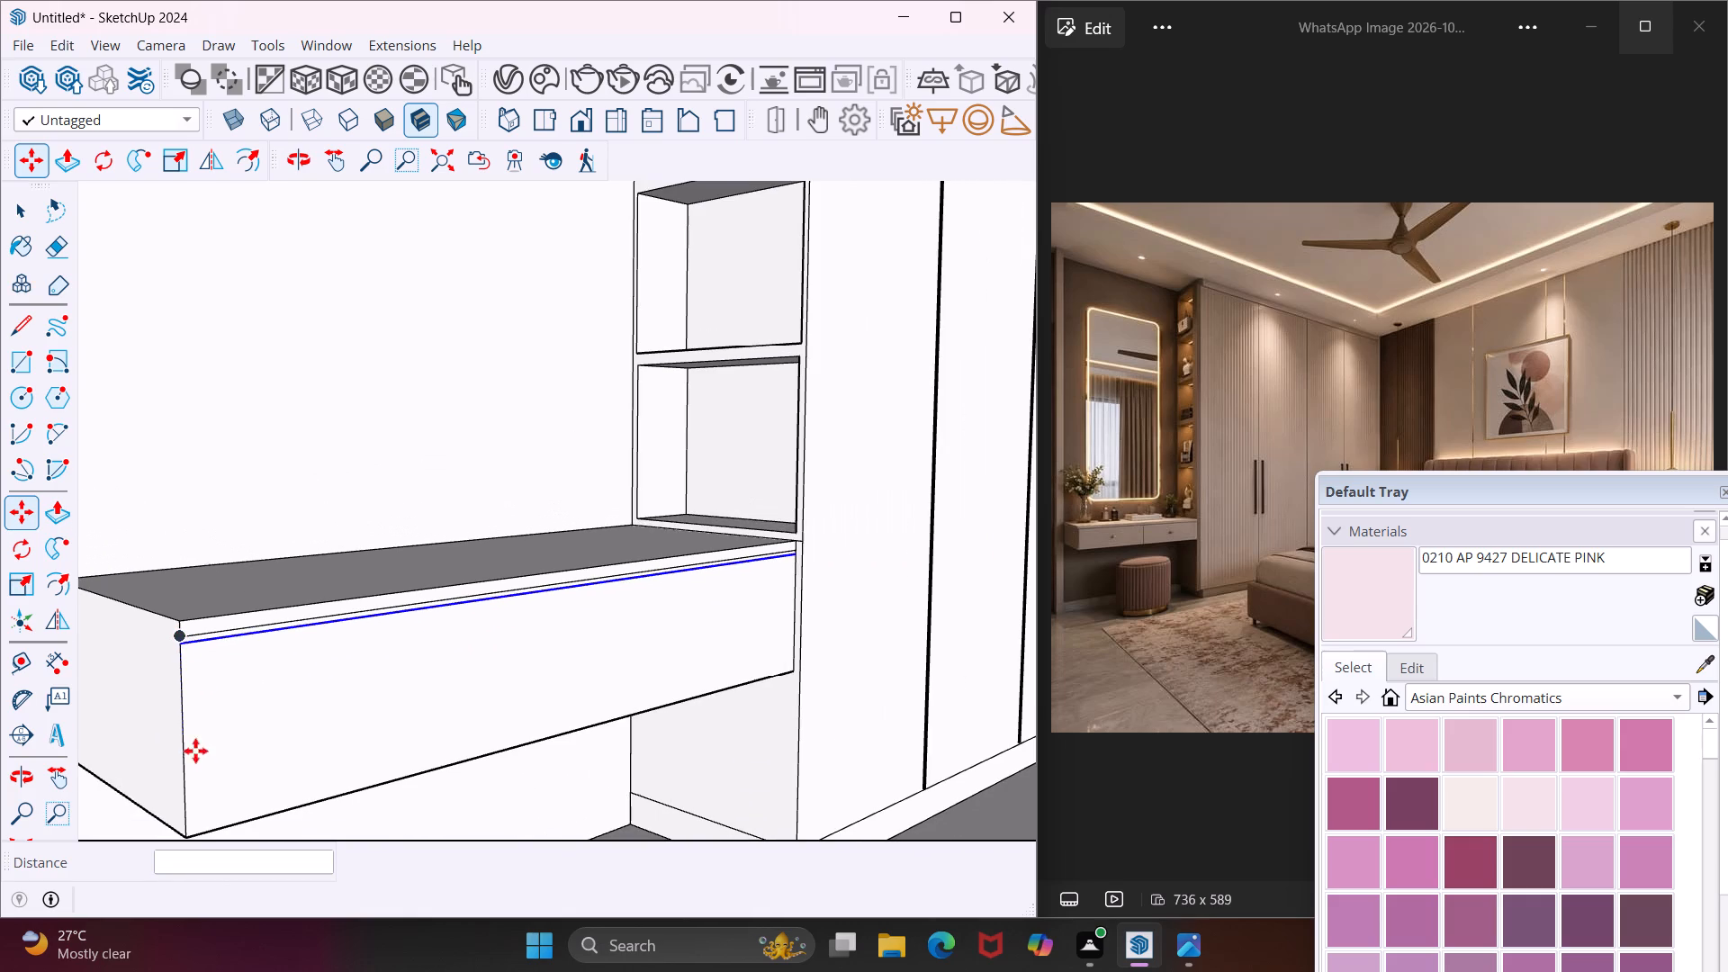
pyautogui.moveTo(183, 814); pyautogui.dragTo(283, 730, button='middle')
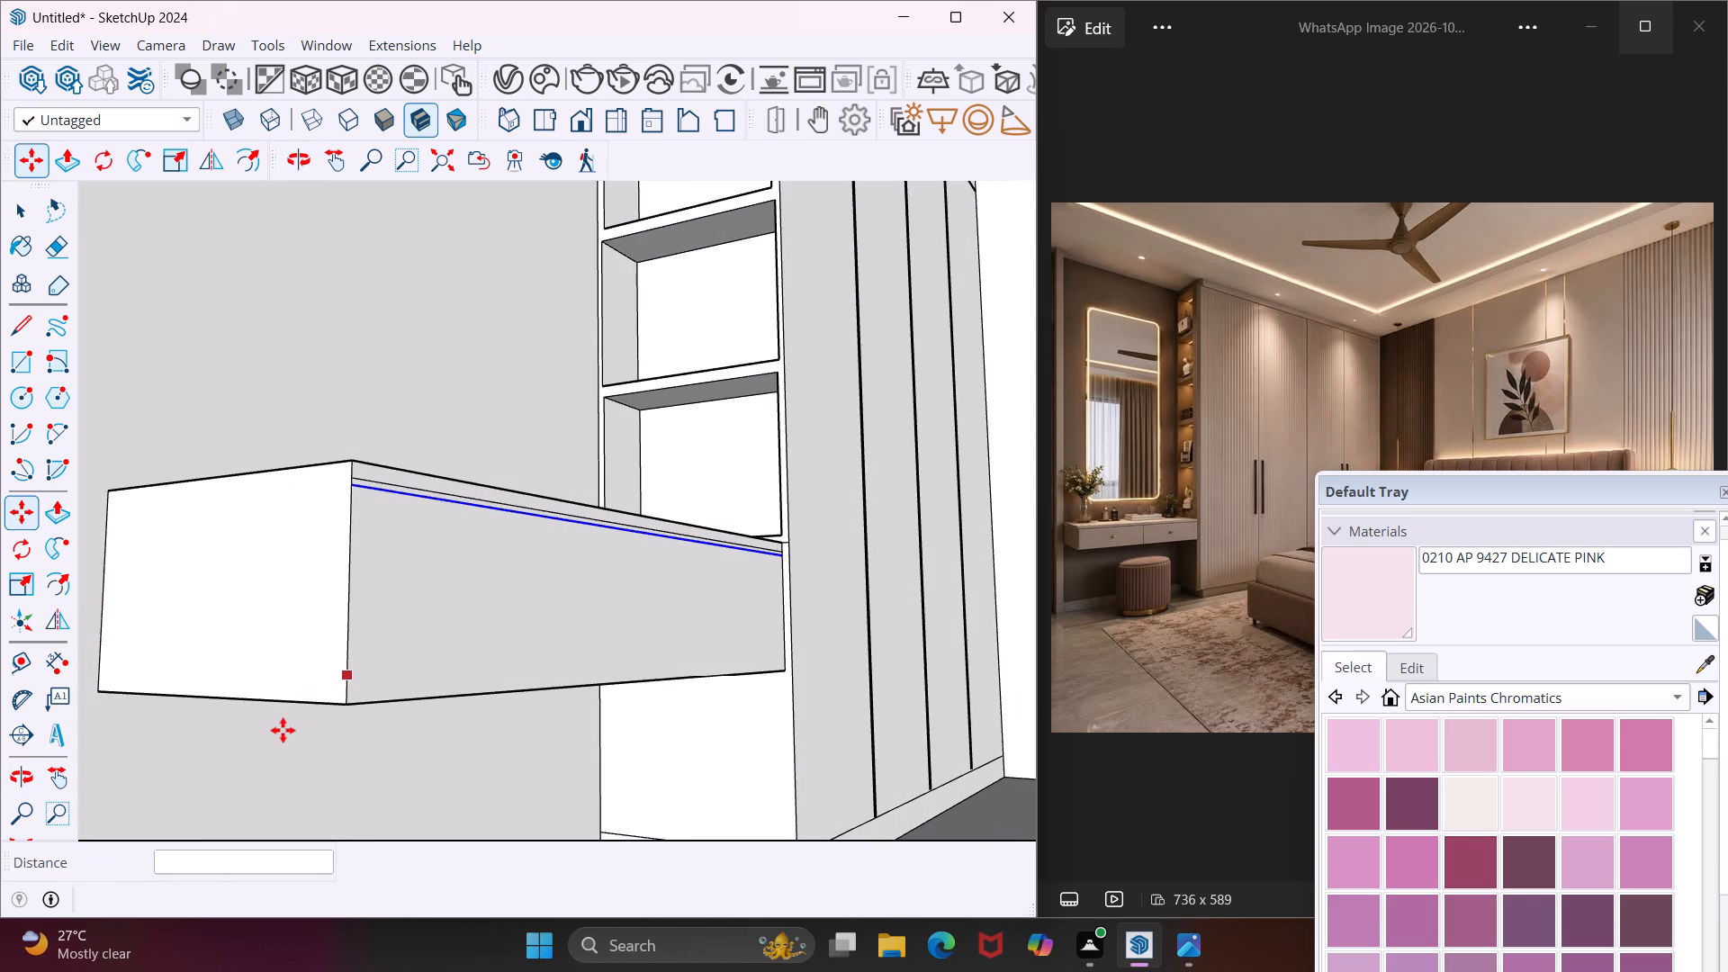
pyautogui.press('Escape')
pyautogui.press('space')
# Copy the block's bottom front edge about 13/16" up its front face.
pyautogui.scroll(8, 362, 692)
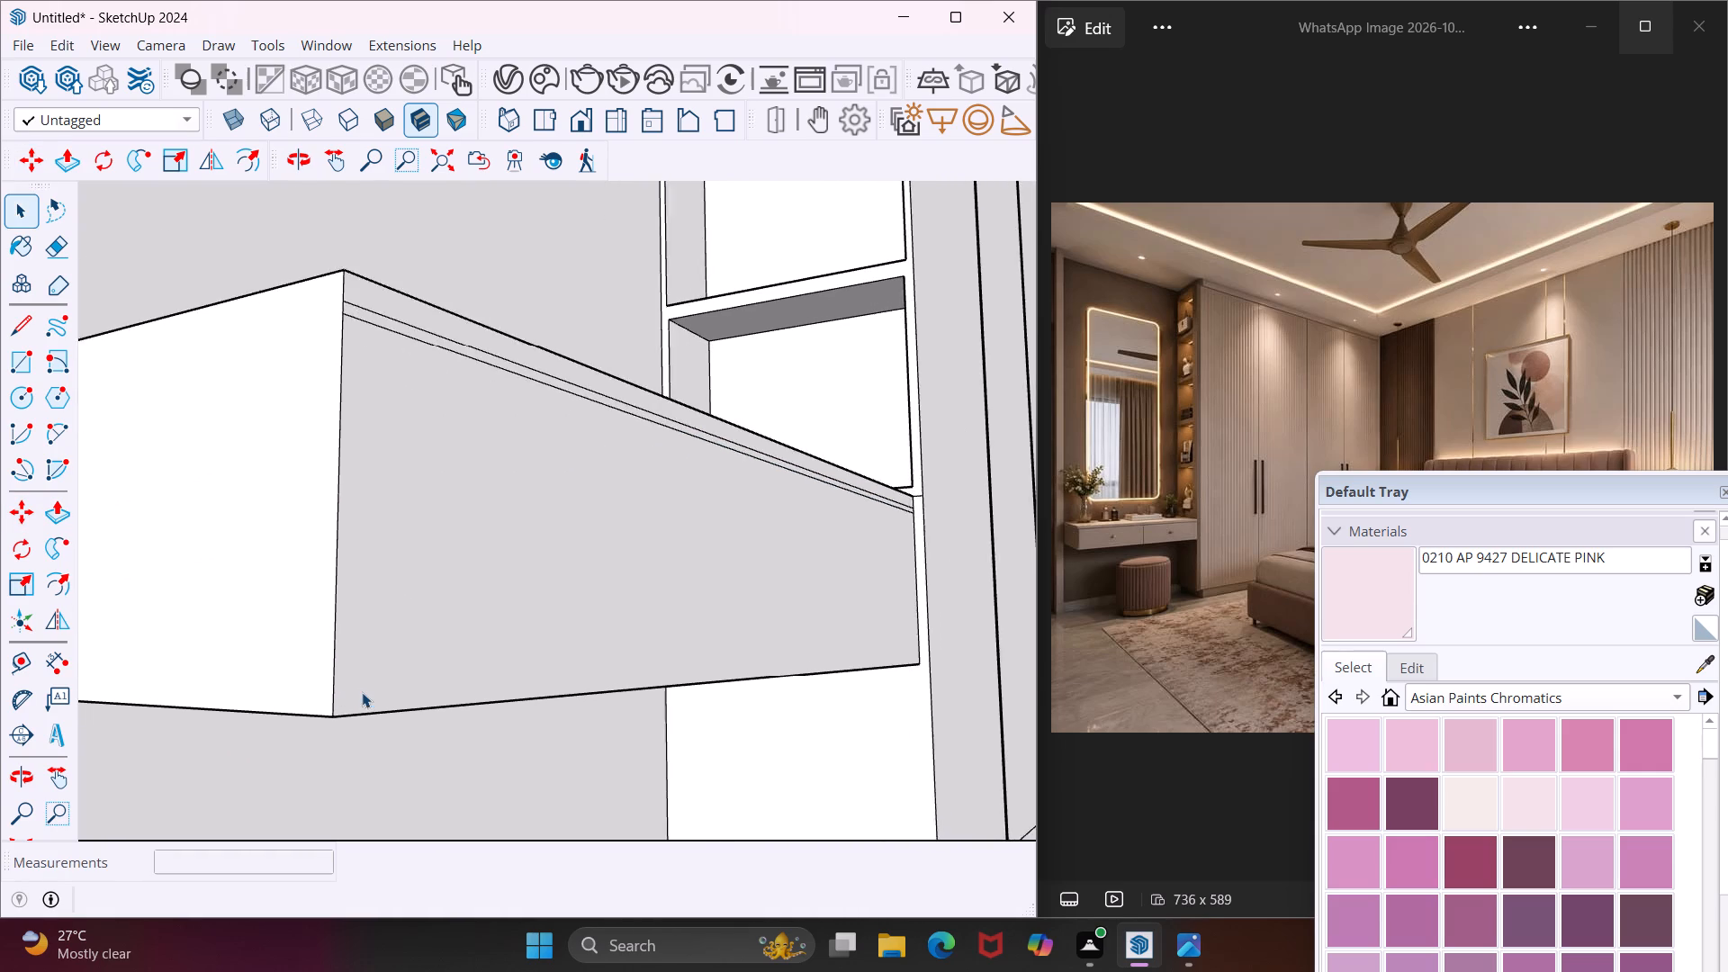
pyautogui.scroll(2, 362, 692)
pyautogui.click(341, 729)
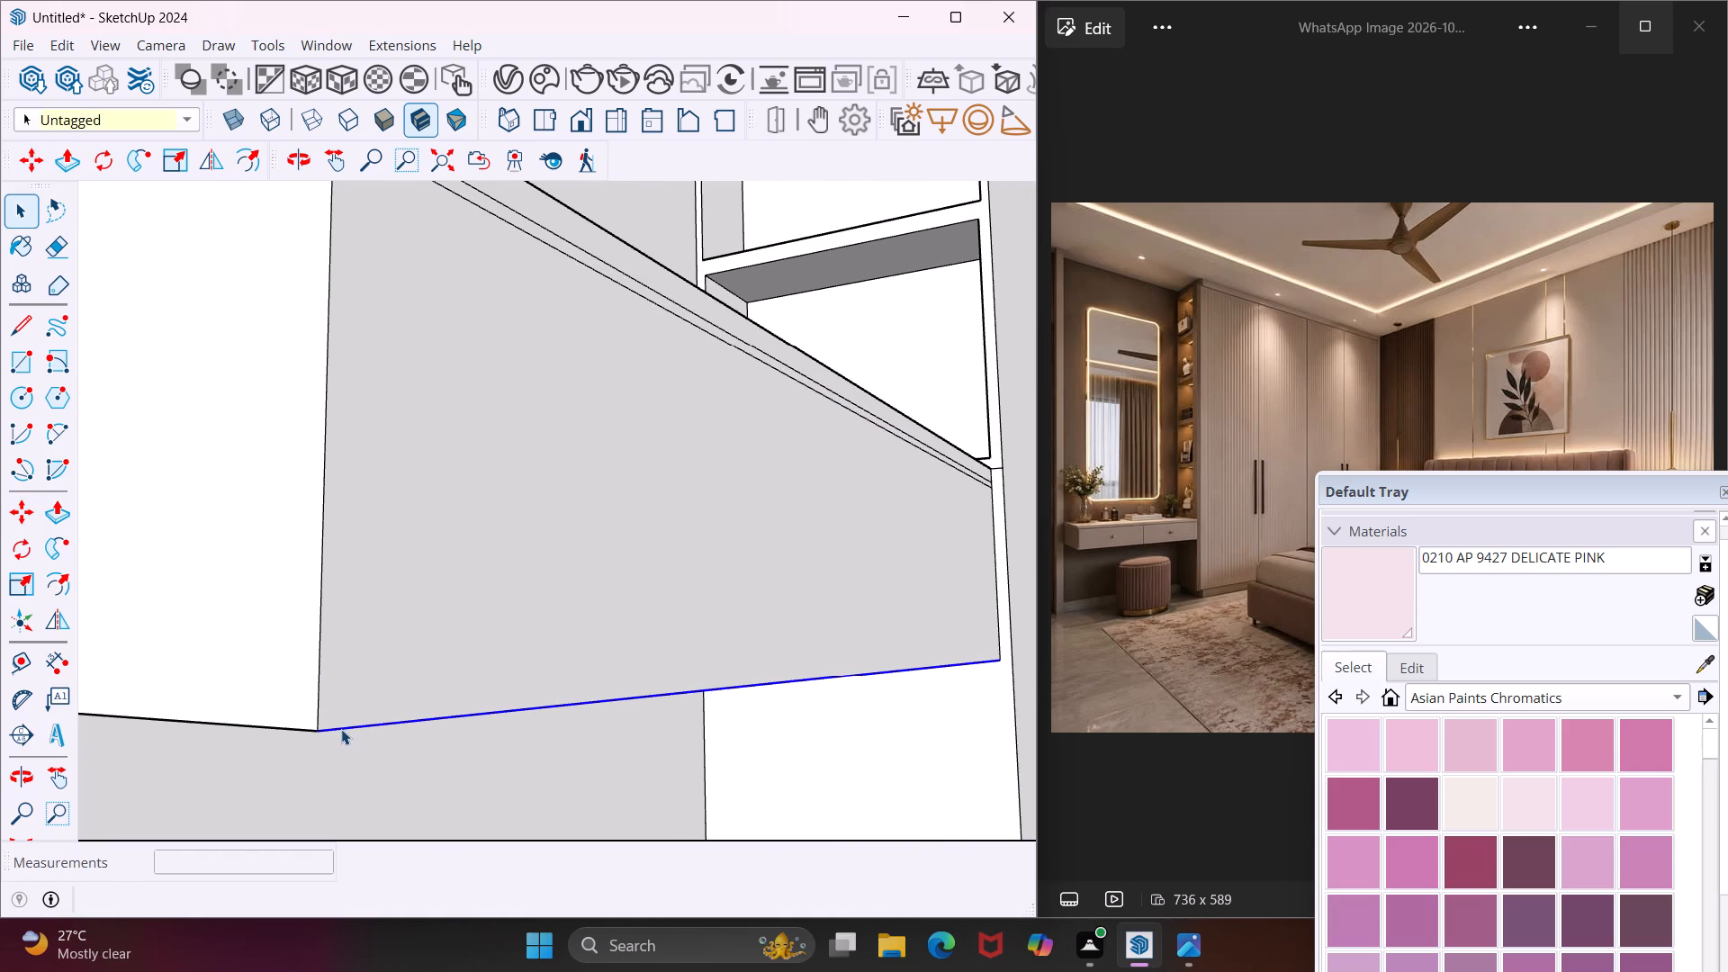
pyautogui.press('m')
pyautogui.click(320, 730)
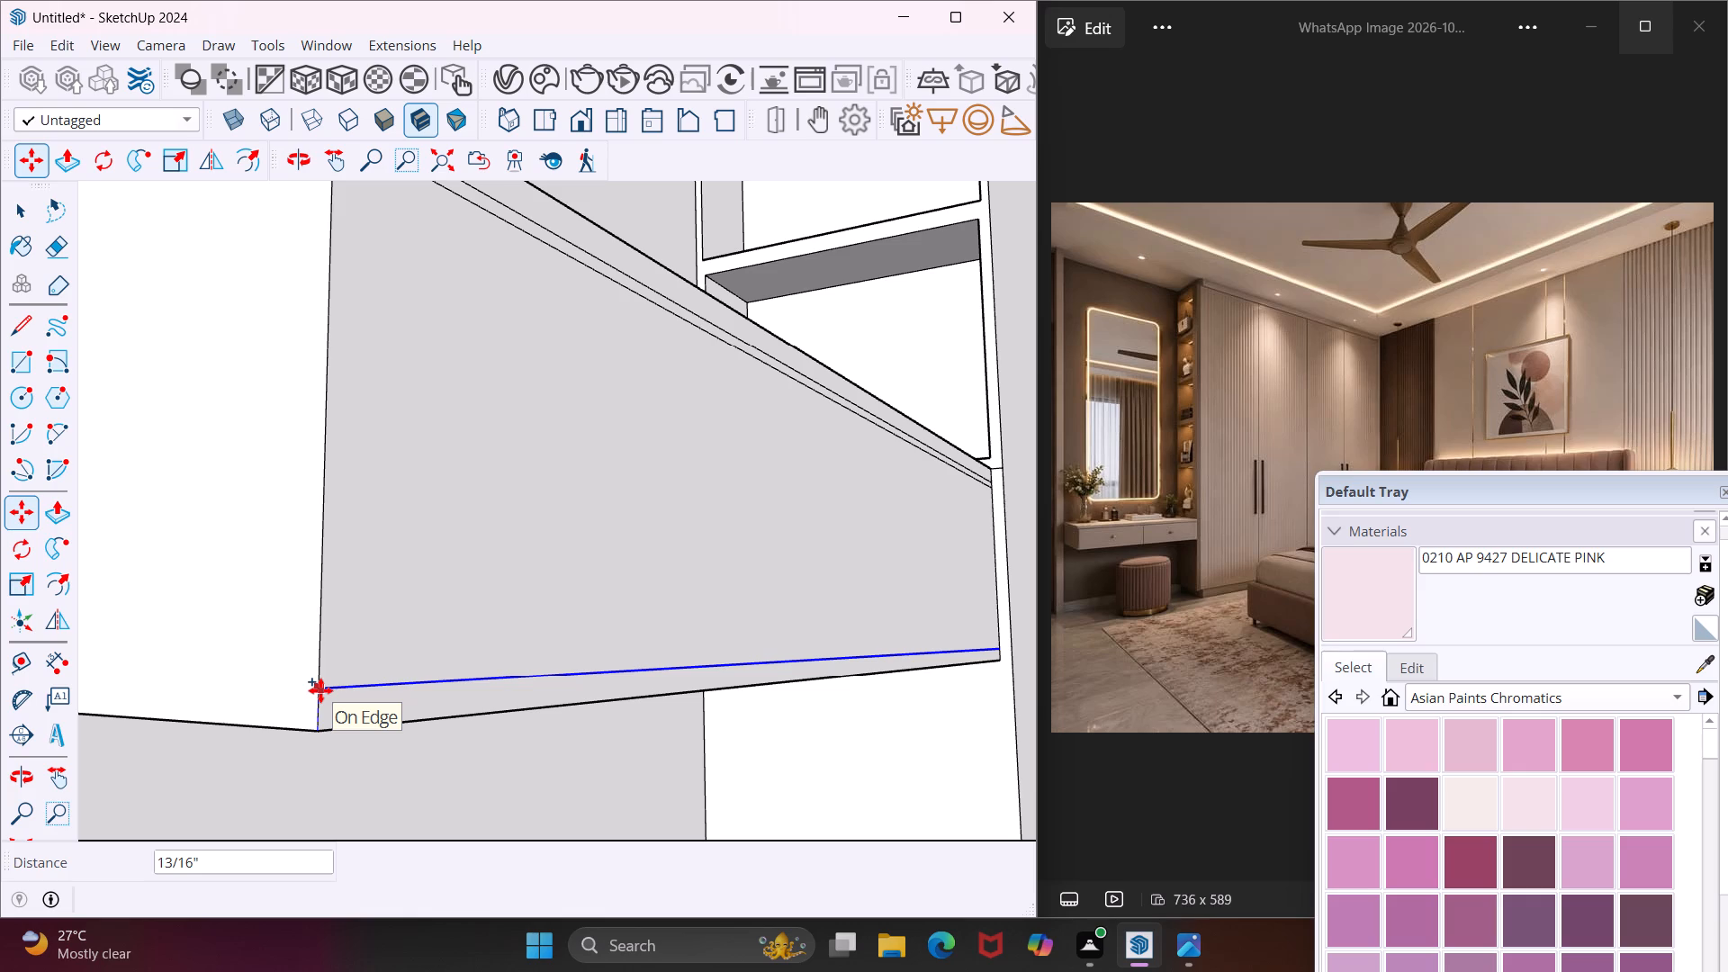
pyautogui.click(320, 690)
# Copy the new lower line on the block's front face a further 0.4" up to outline a second groove.
pyautogui.click(320, 690)
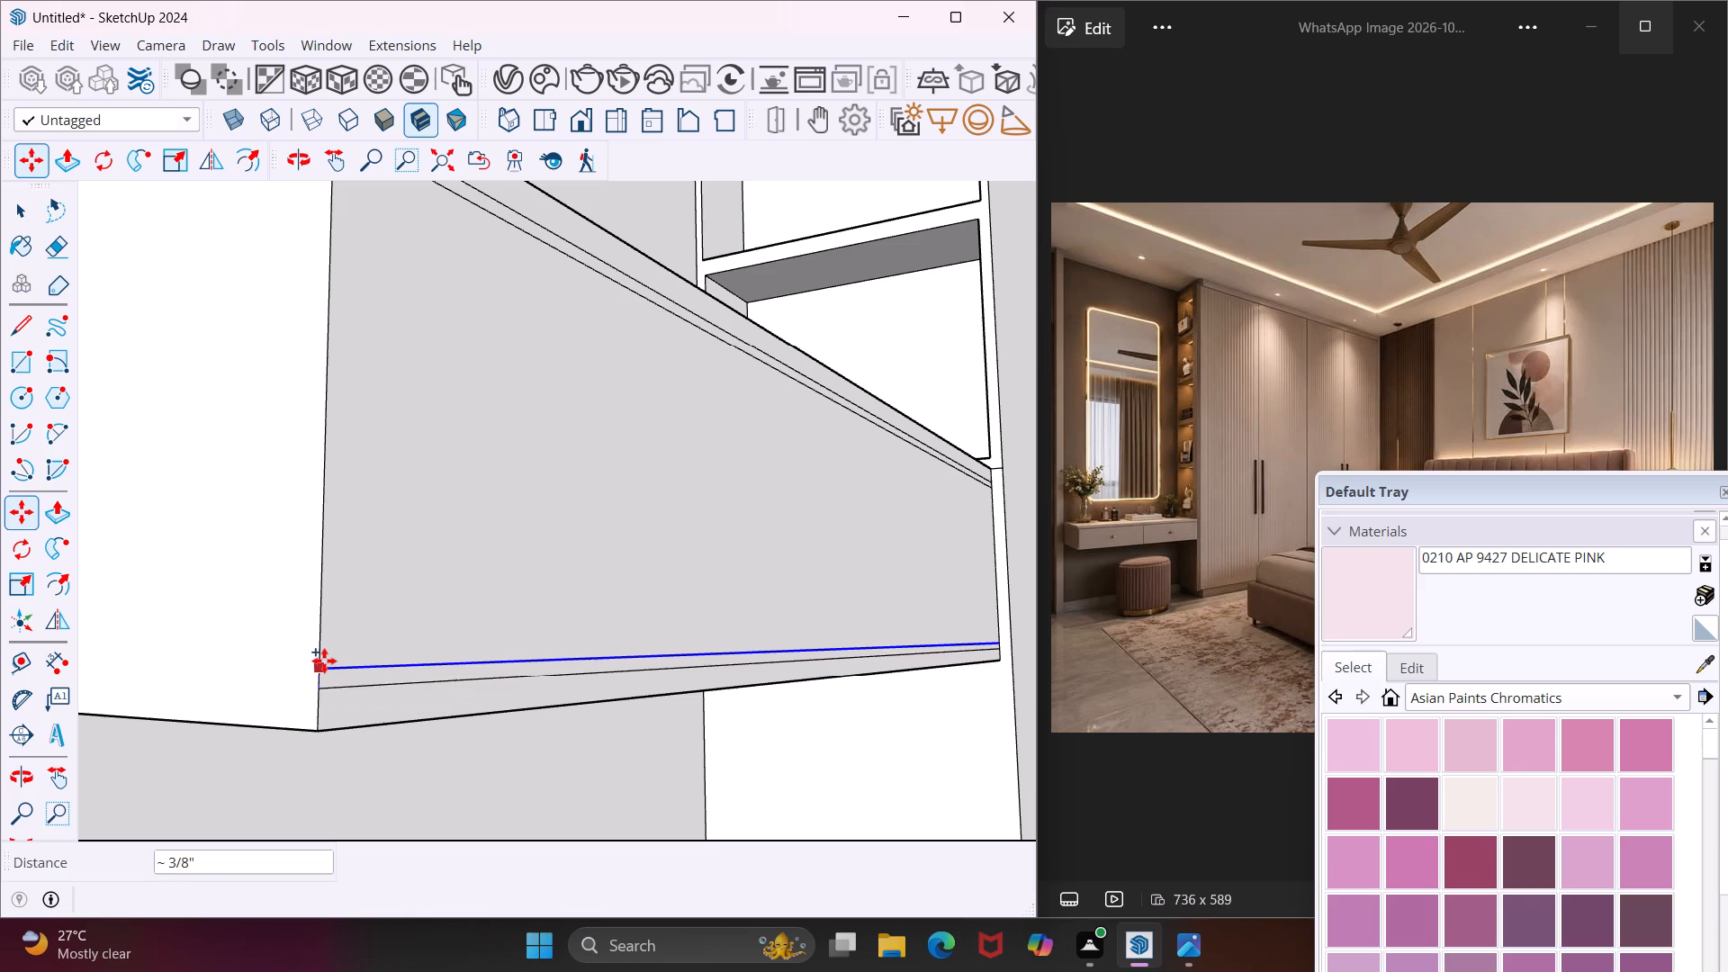
pyautogui.write('.4"')
pyautogui.press('Return')
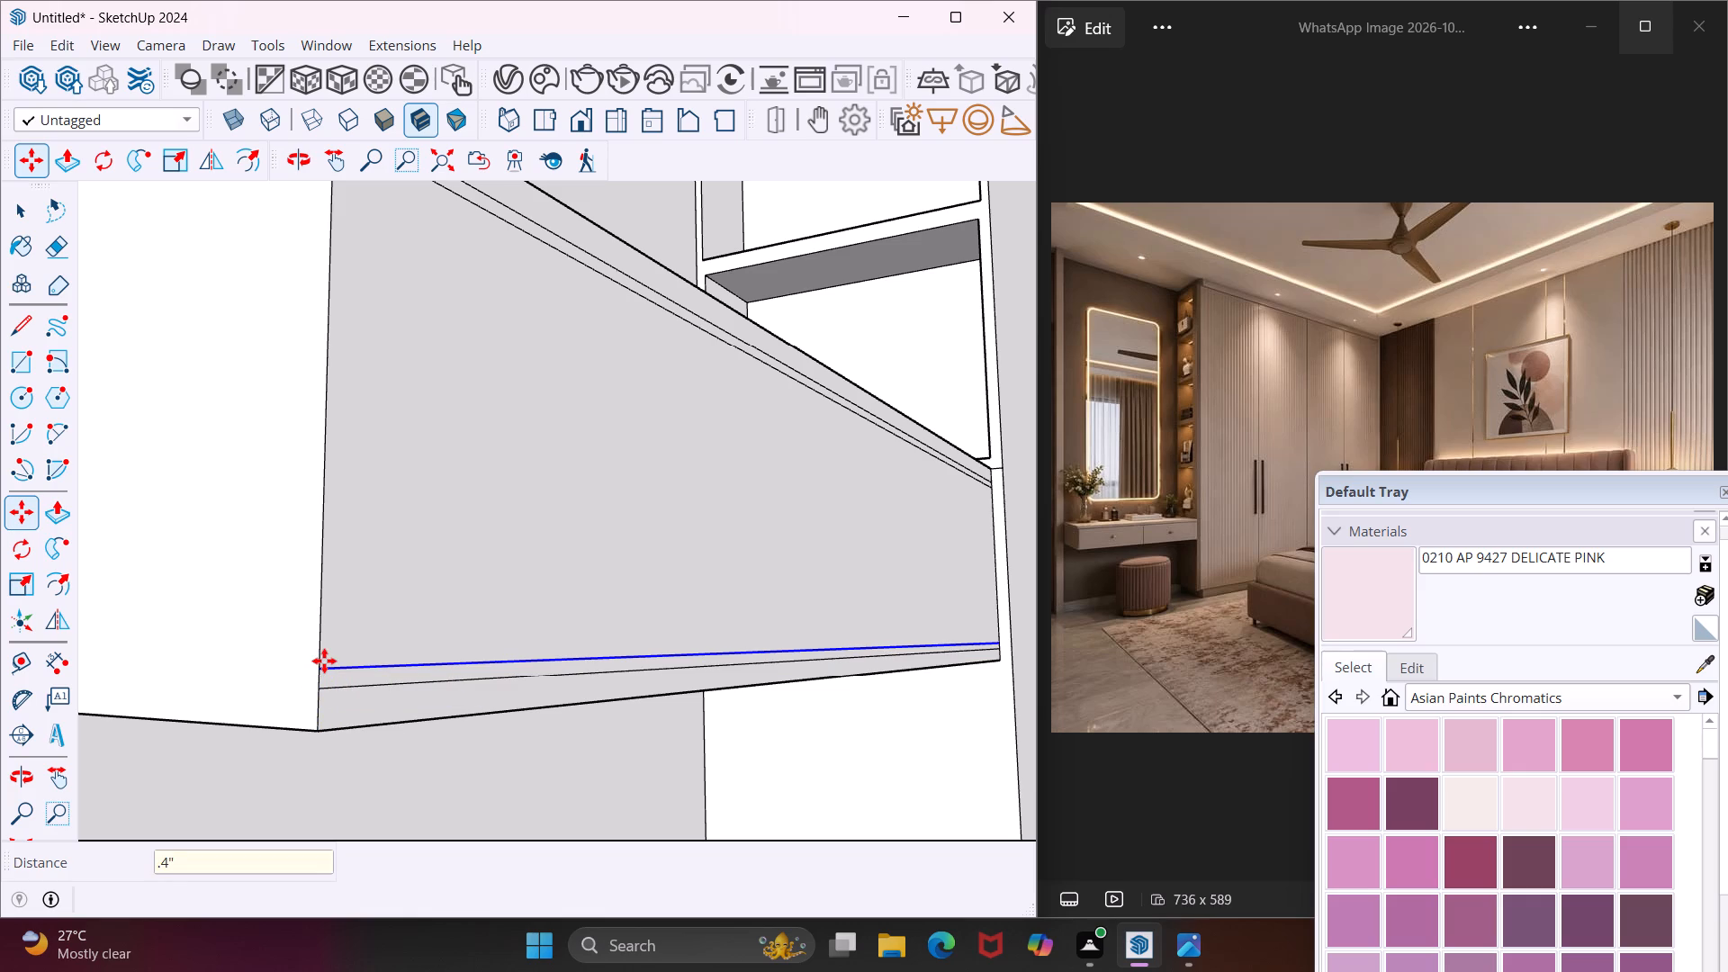
pyautogui.press('Escape')
pyautogui.press('space')
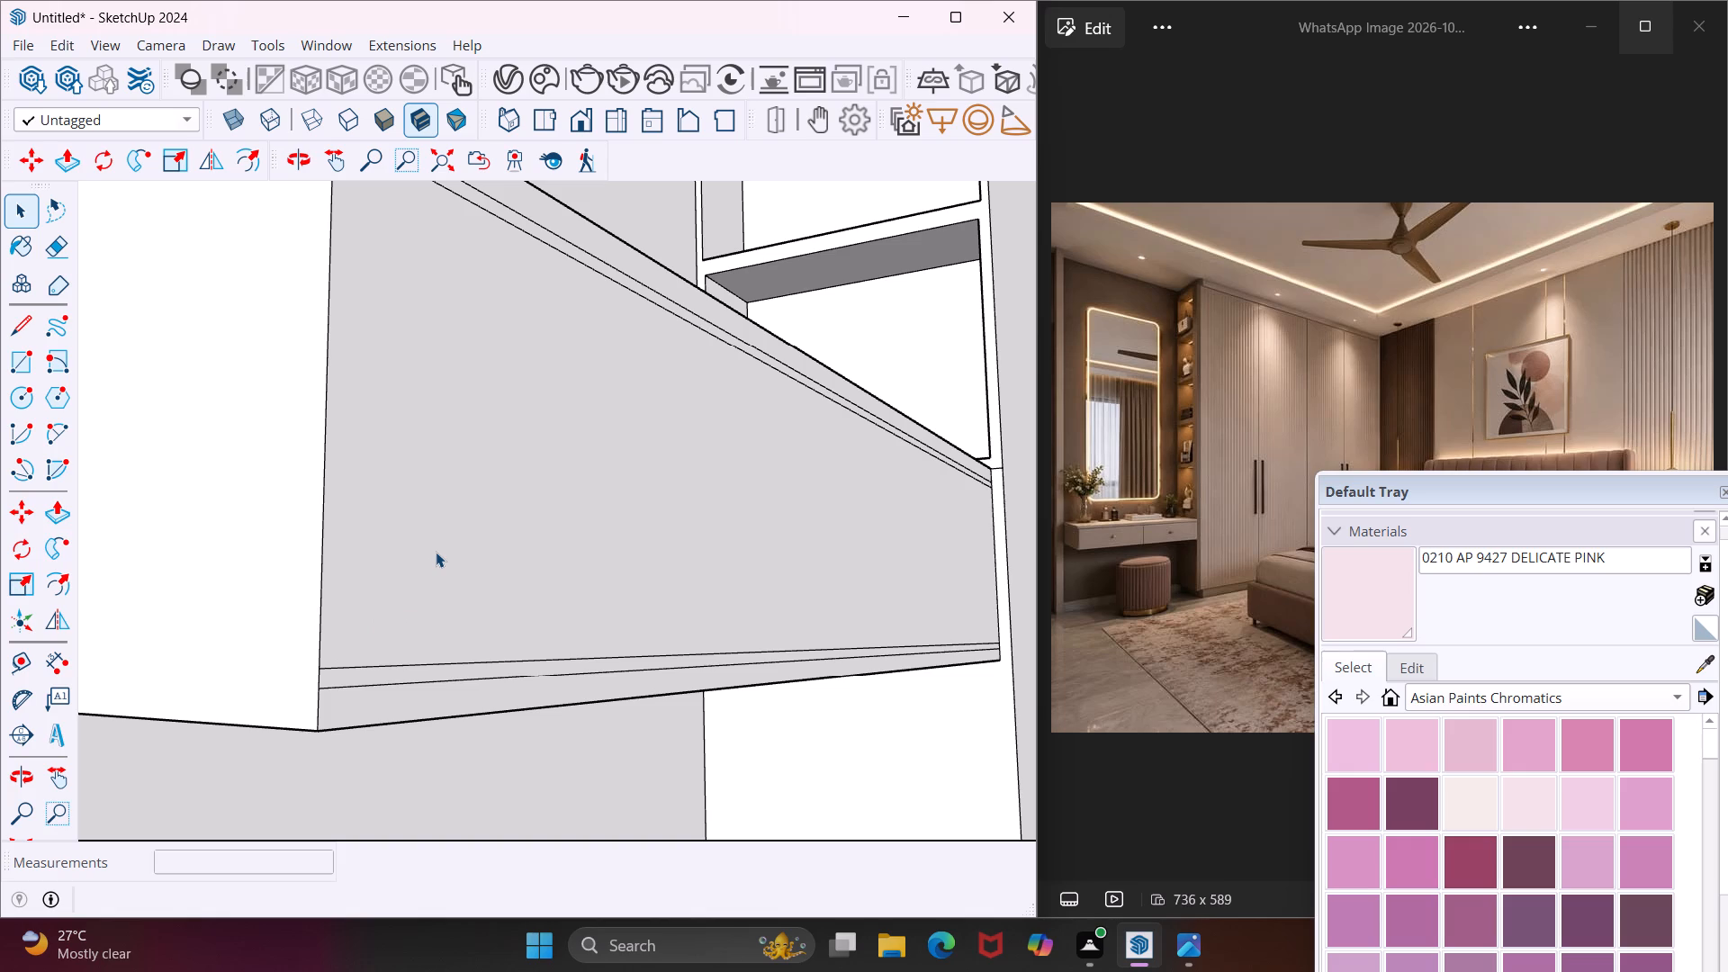
# Draw a near-vertical line about 11 1/8" long between the two grooves, near the middle of the dressing-table block's front face.
pyautogui.moveTo(492, 544); pyautogui.dragTo(321, 585, button='middle')
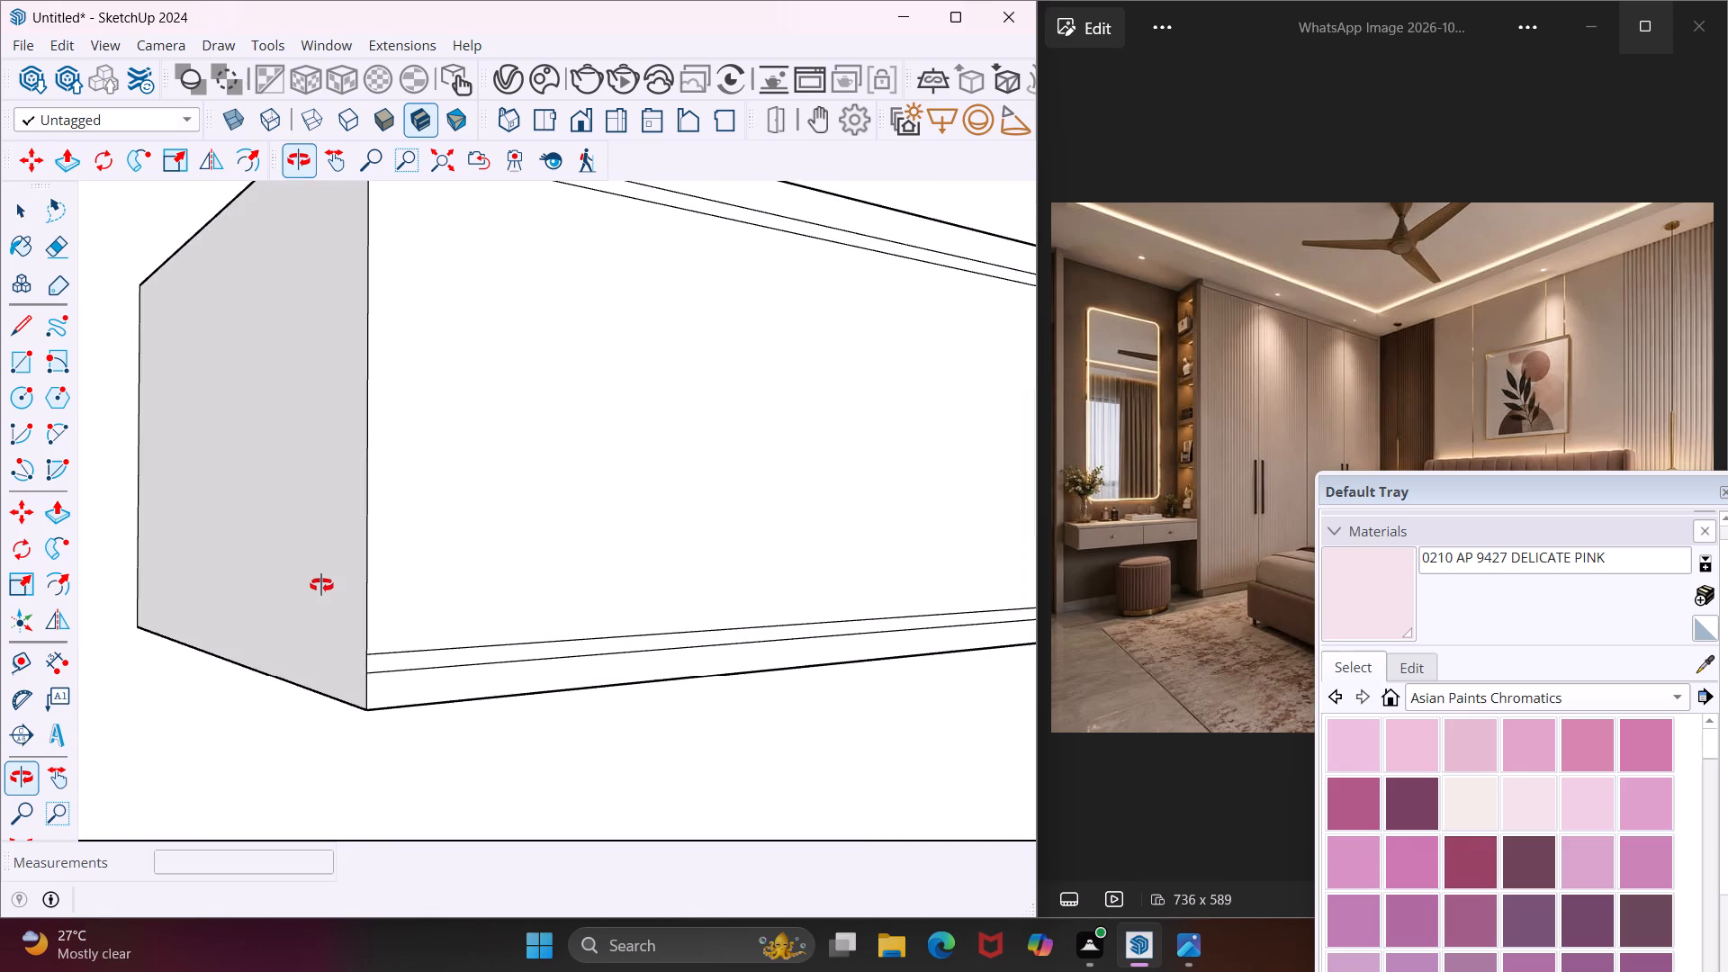
pyautogui.moveTo(321, 585); pyautogui.dragTo(310, 588, button='middle')
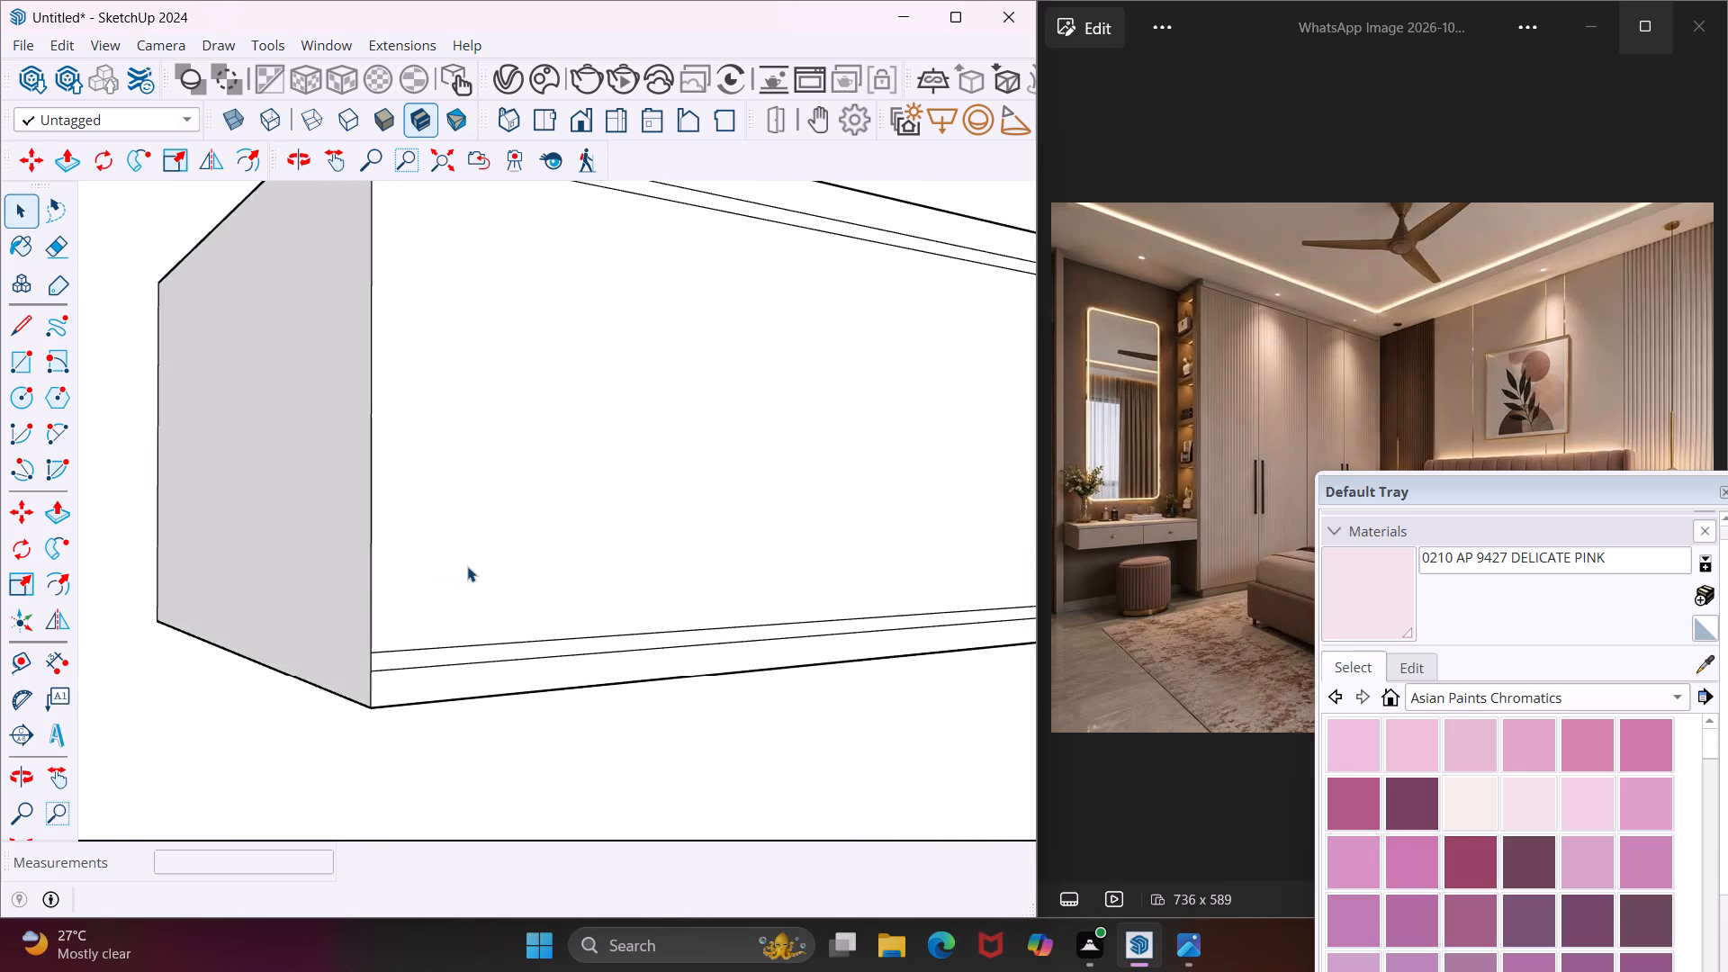
pyautogui.scroll(-5, 452, 563)
pyautogui.moveTo(607, 506); pyautogui.dragTo(488, 526, button='middle')
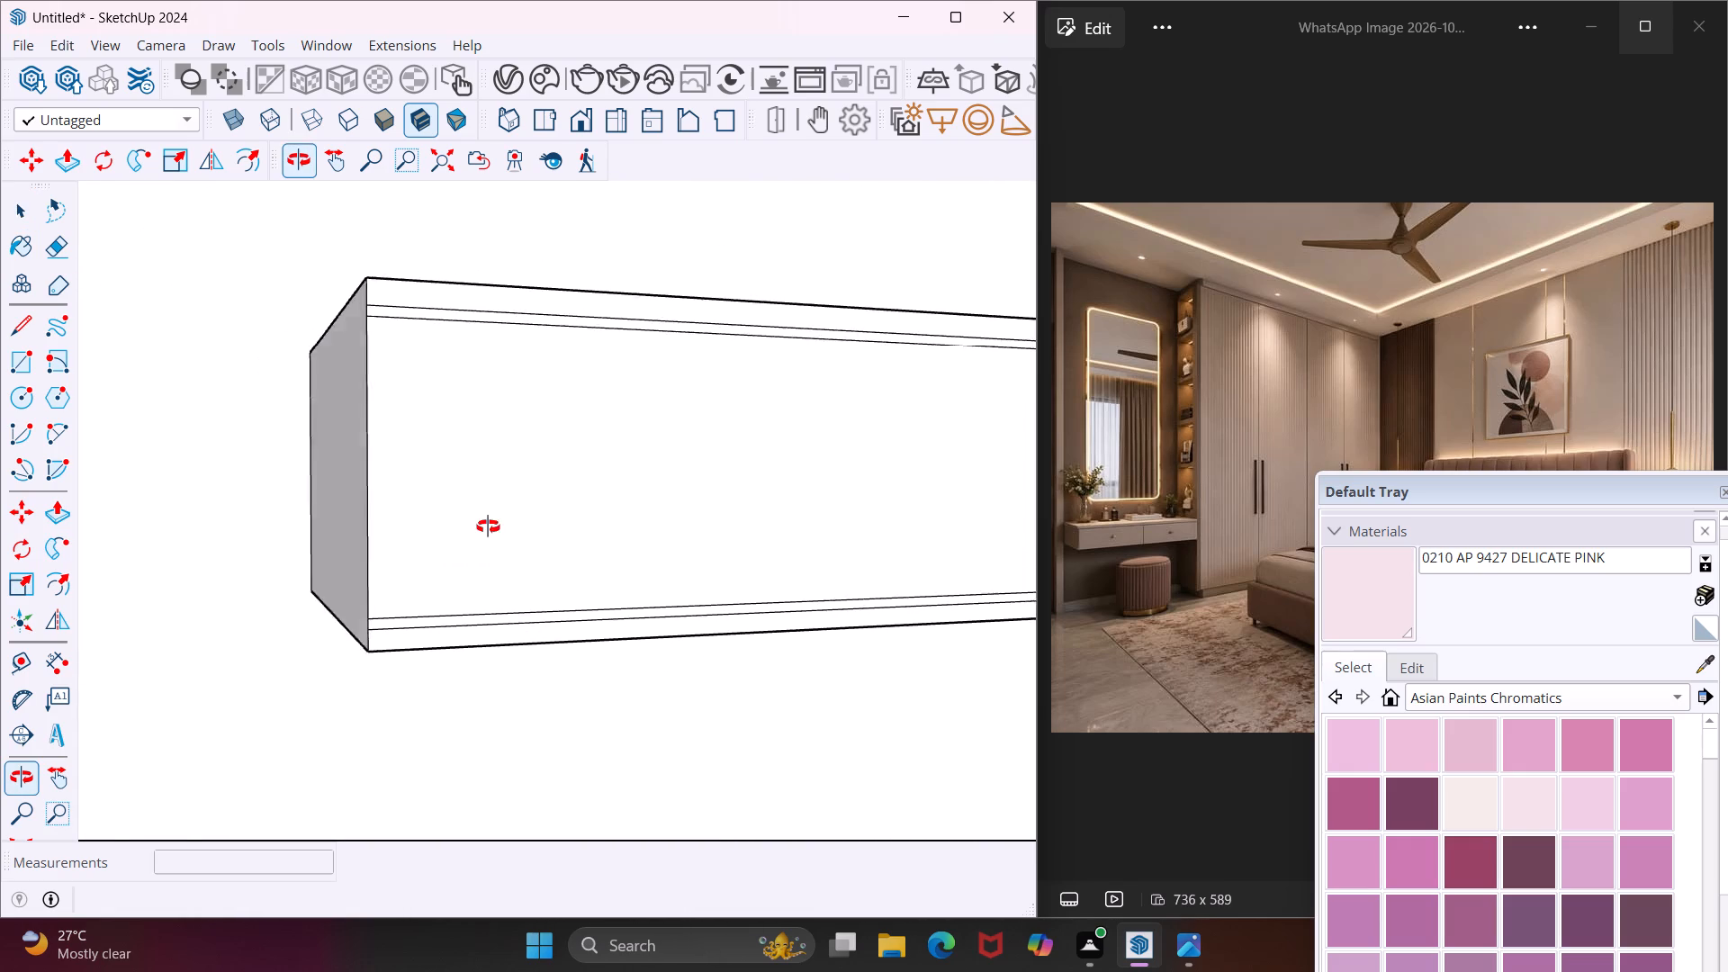
pyautogui.moveTo(488, 526); pyautogui.dragTo(369, 562, button='middle')
pyautogui.scroll(-5, 355, 565)
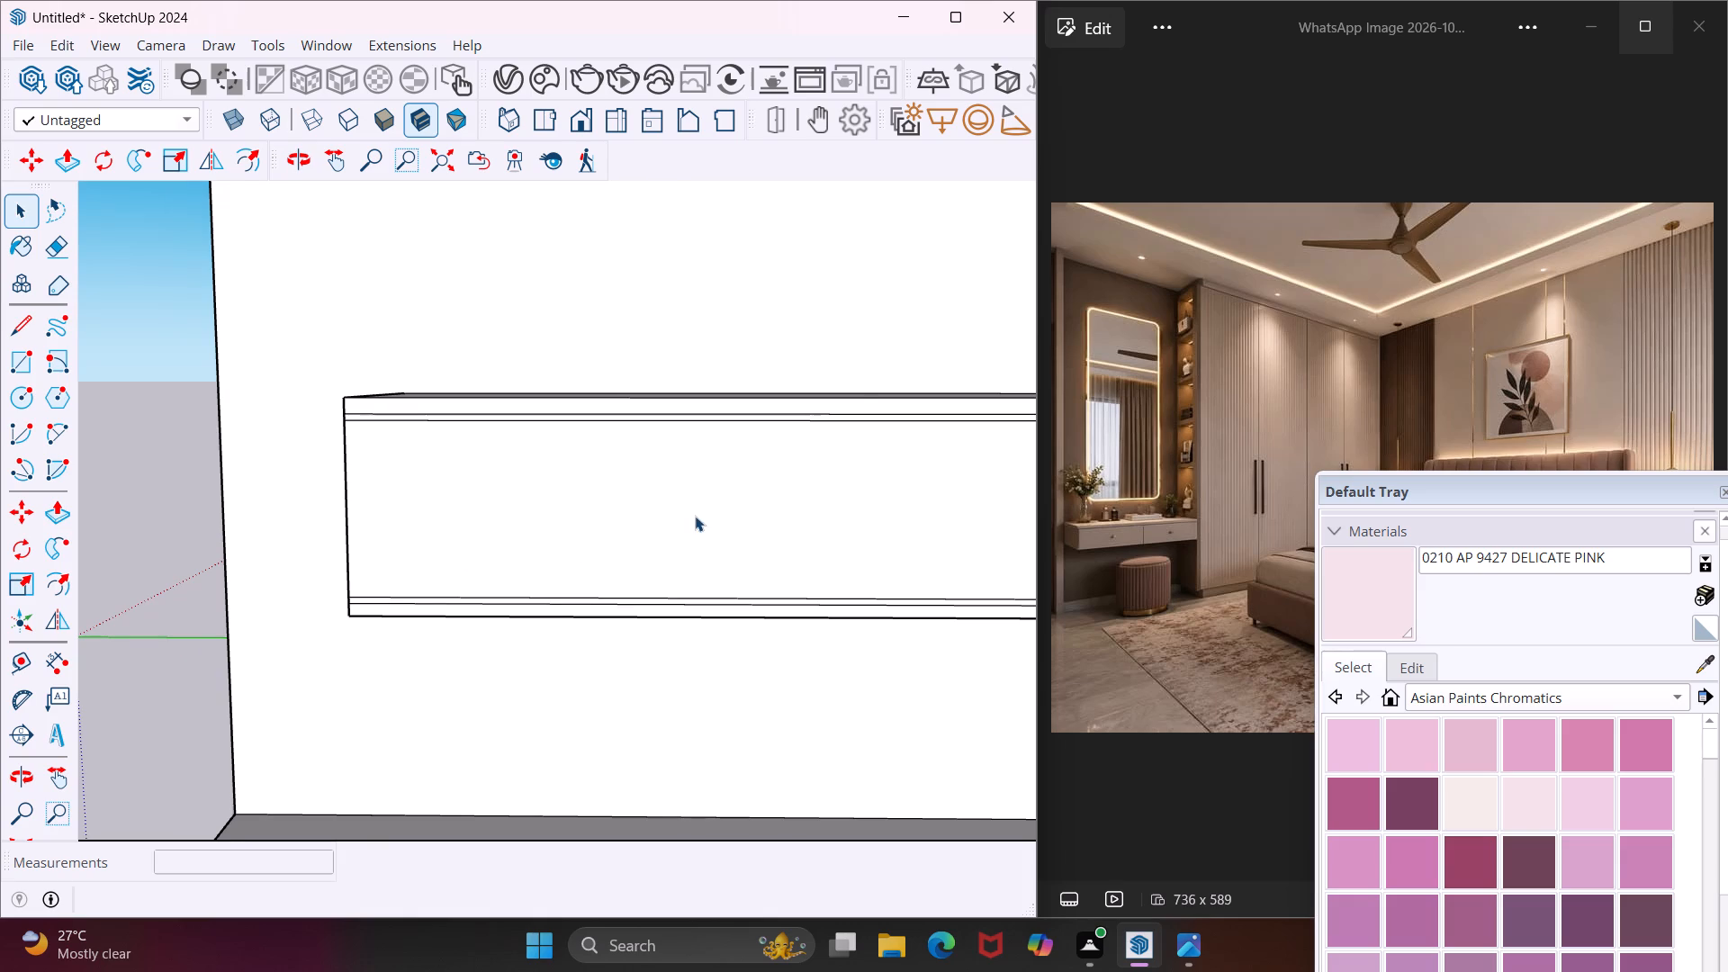
pyautogui.scroll(-1, 695, 516)
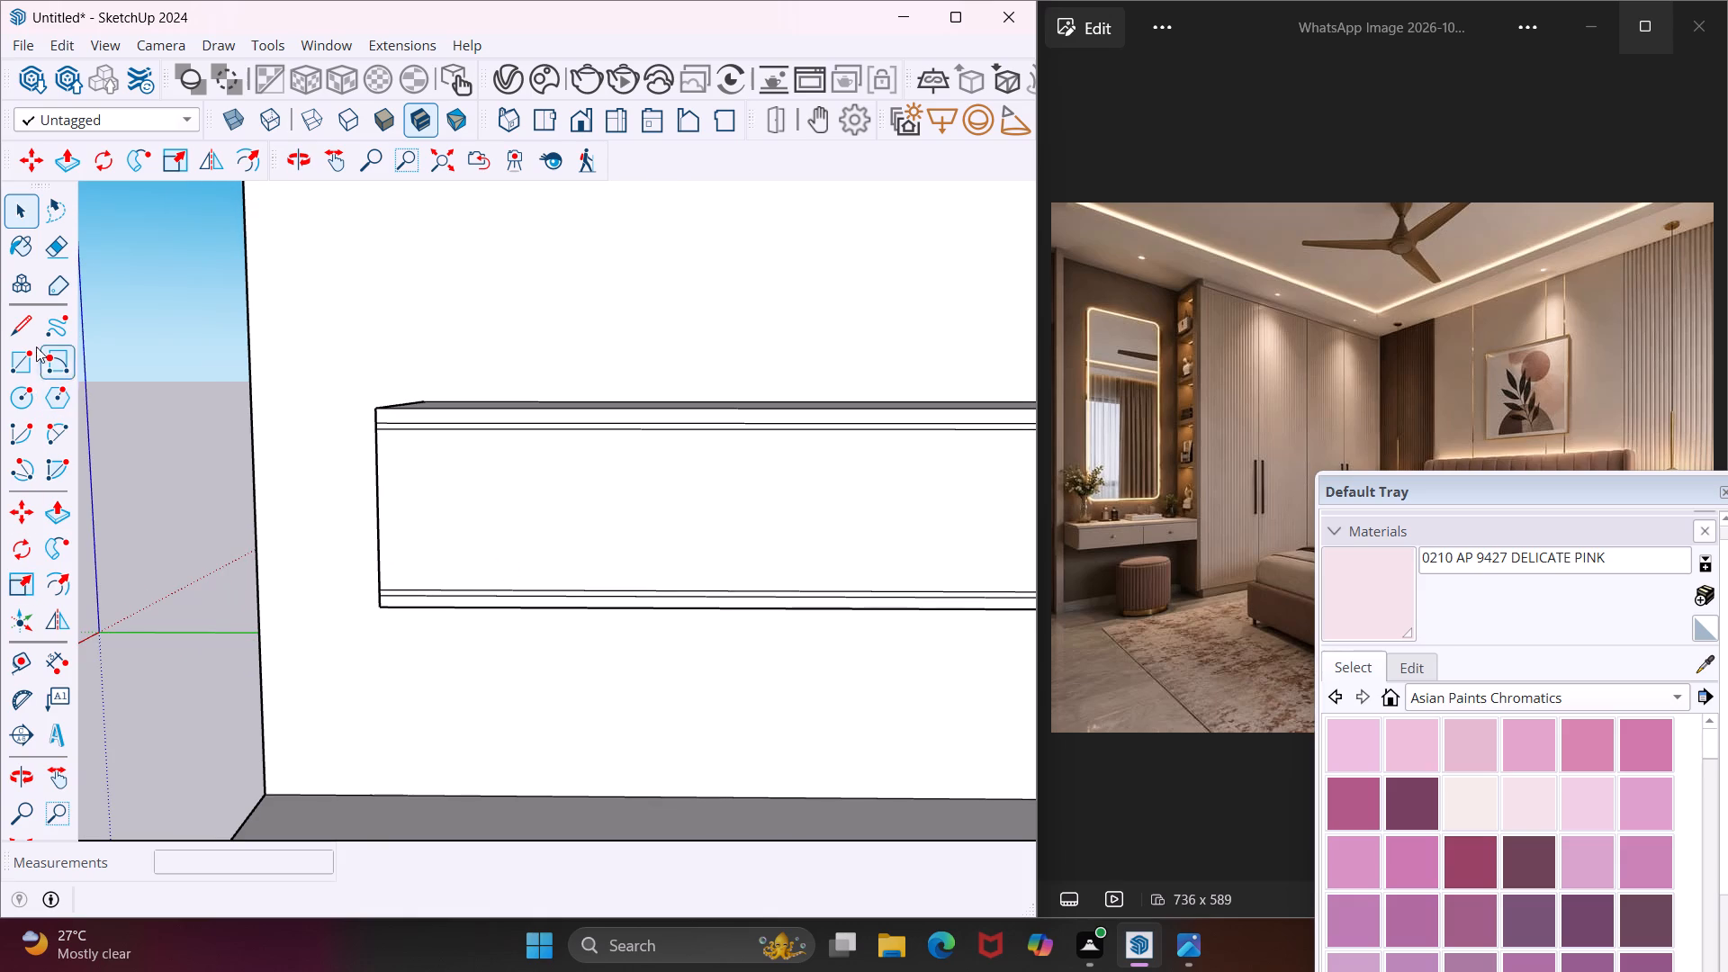
pyautogui.click(20, 330)
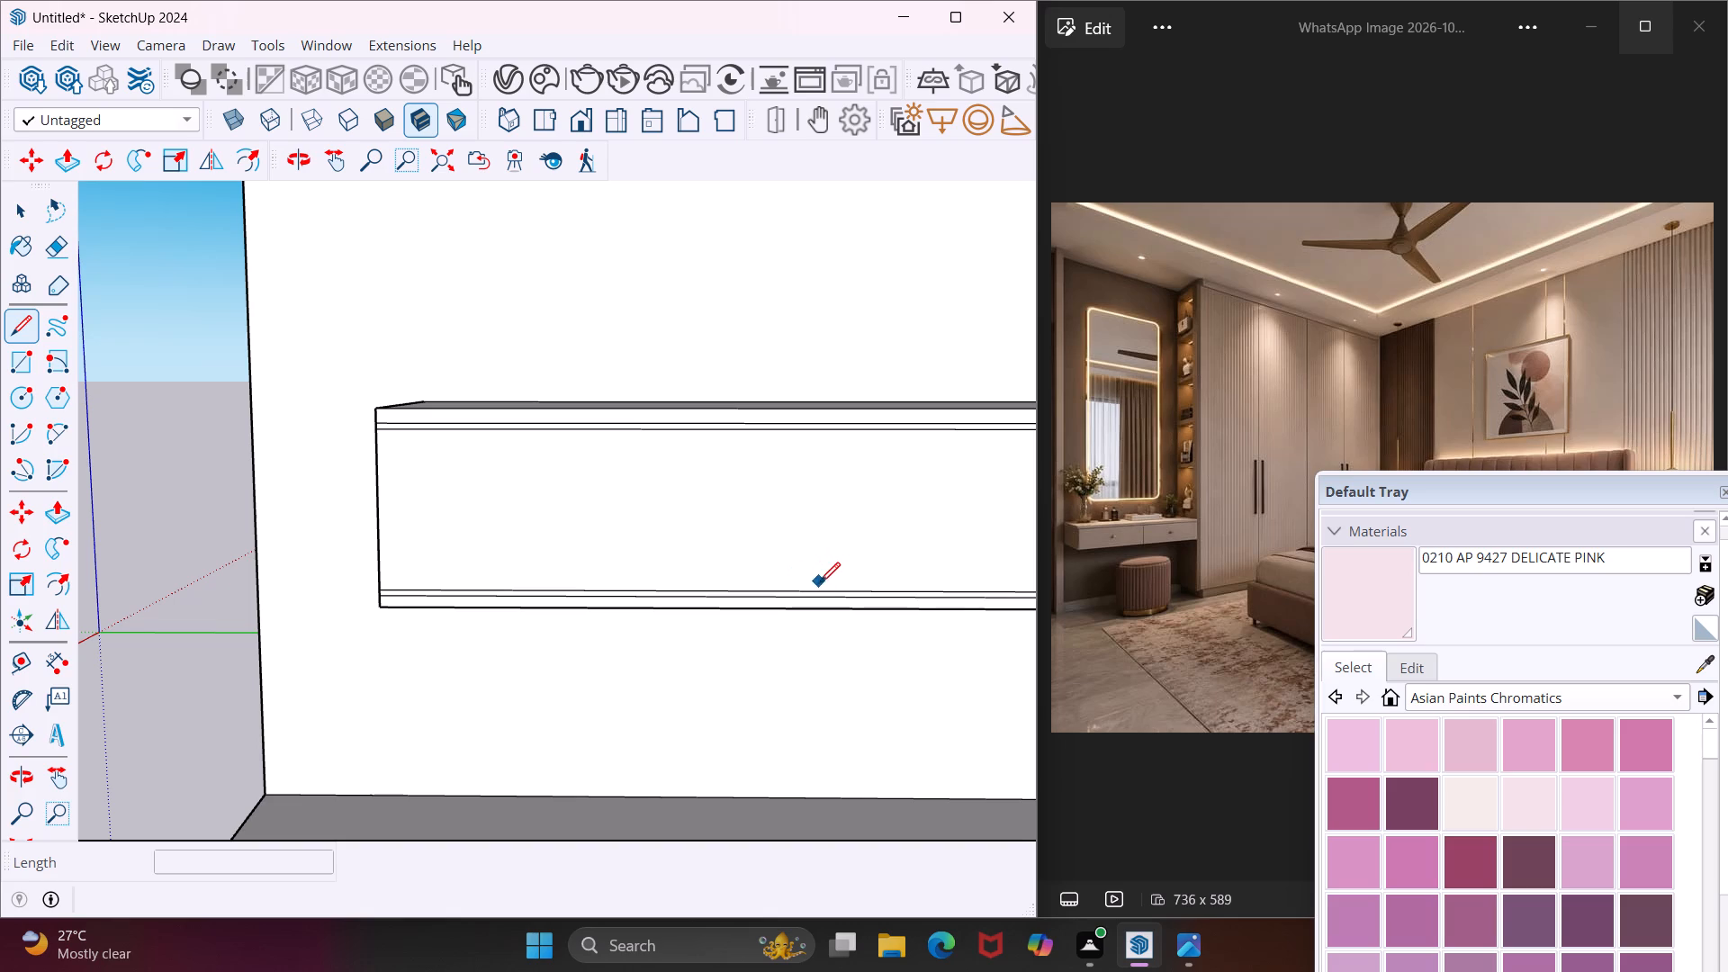
pyautogui.click(854, 593)
pyautogui.click(859, 434)
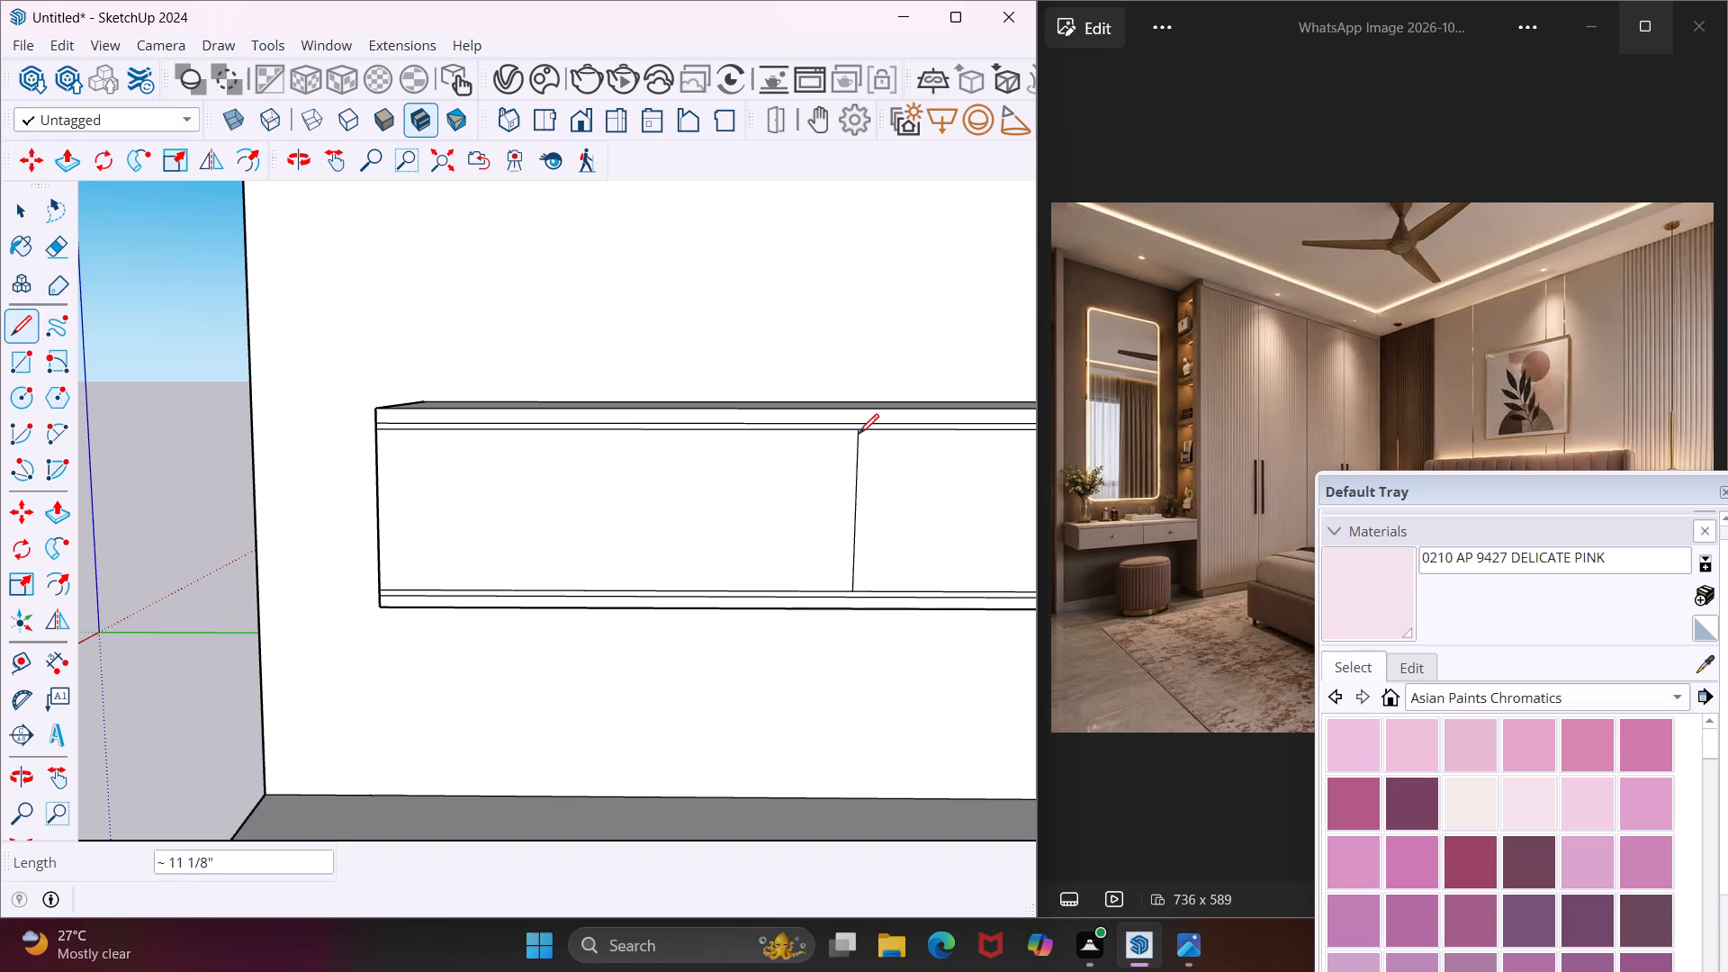
pyautogui.press('Escape')
pyautogui.press('space')
# Copy the vertical line 0.4" toward the block's free end to outline a narrow groove between the two drawer fronts.
pyautogui.scroll(7, 848, 491)
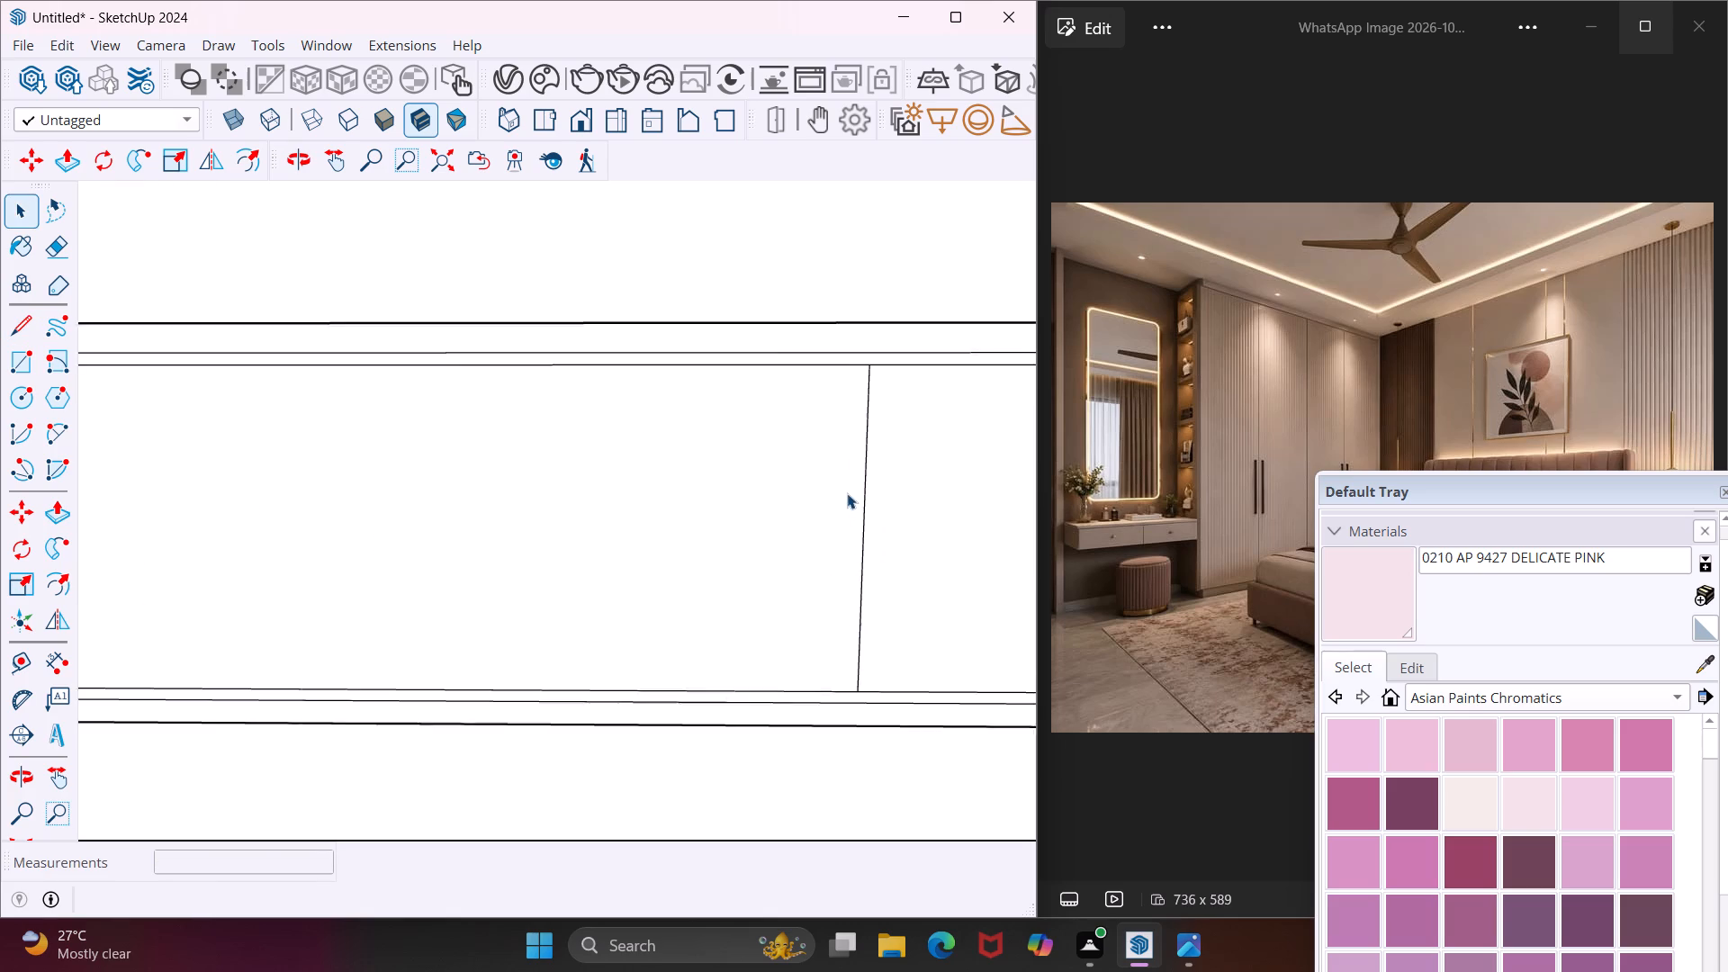
pyautogui.scroll(1, 847, 493)
pyautogui.click(867, 547)
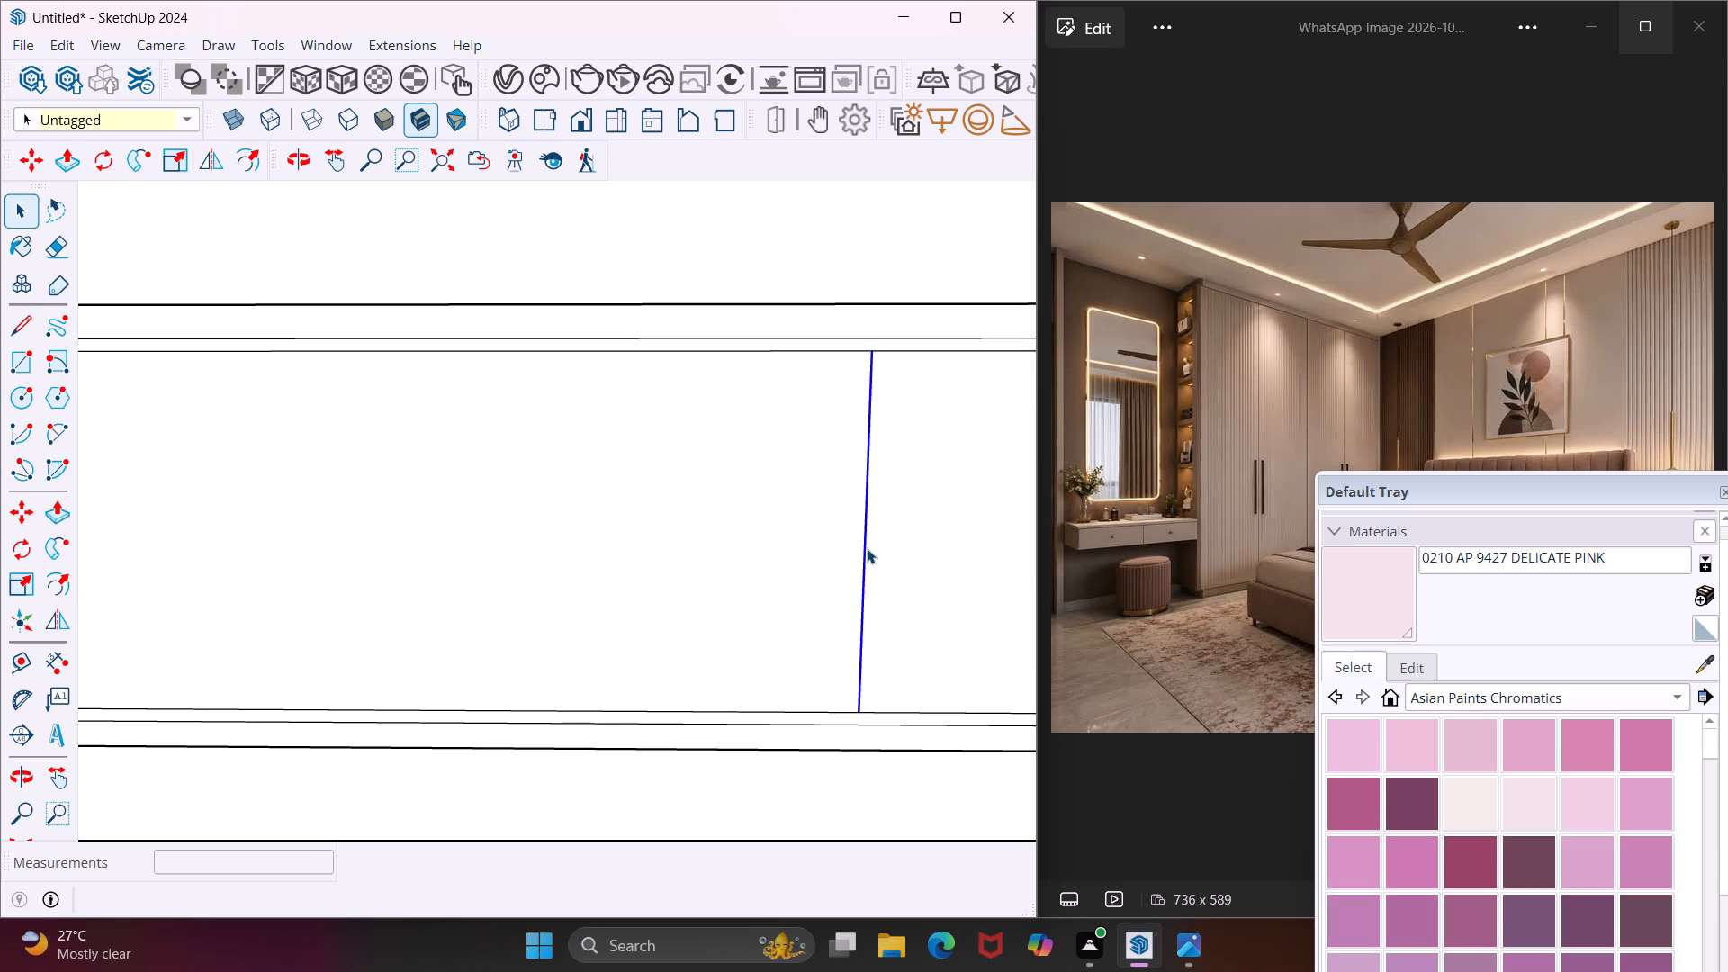
pyautogui.press('m')
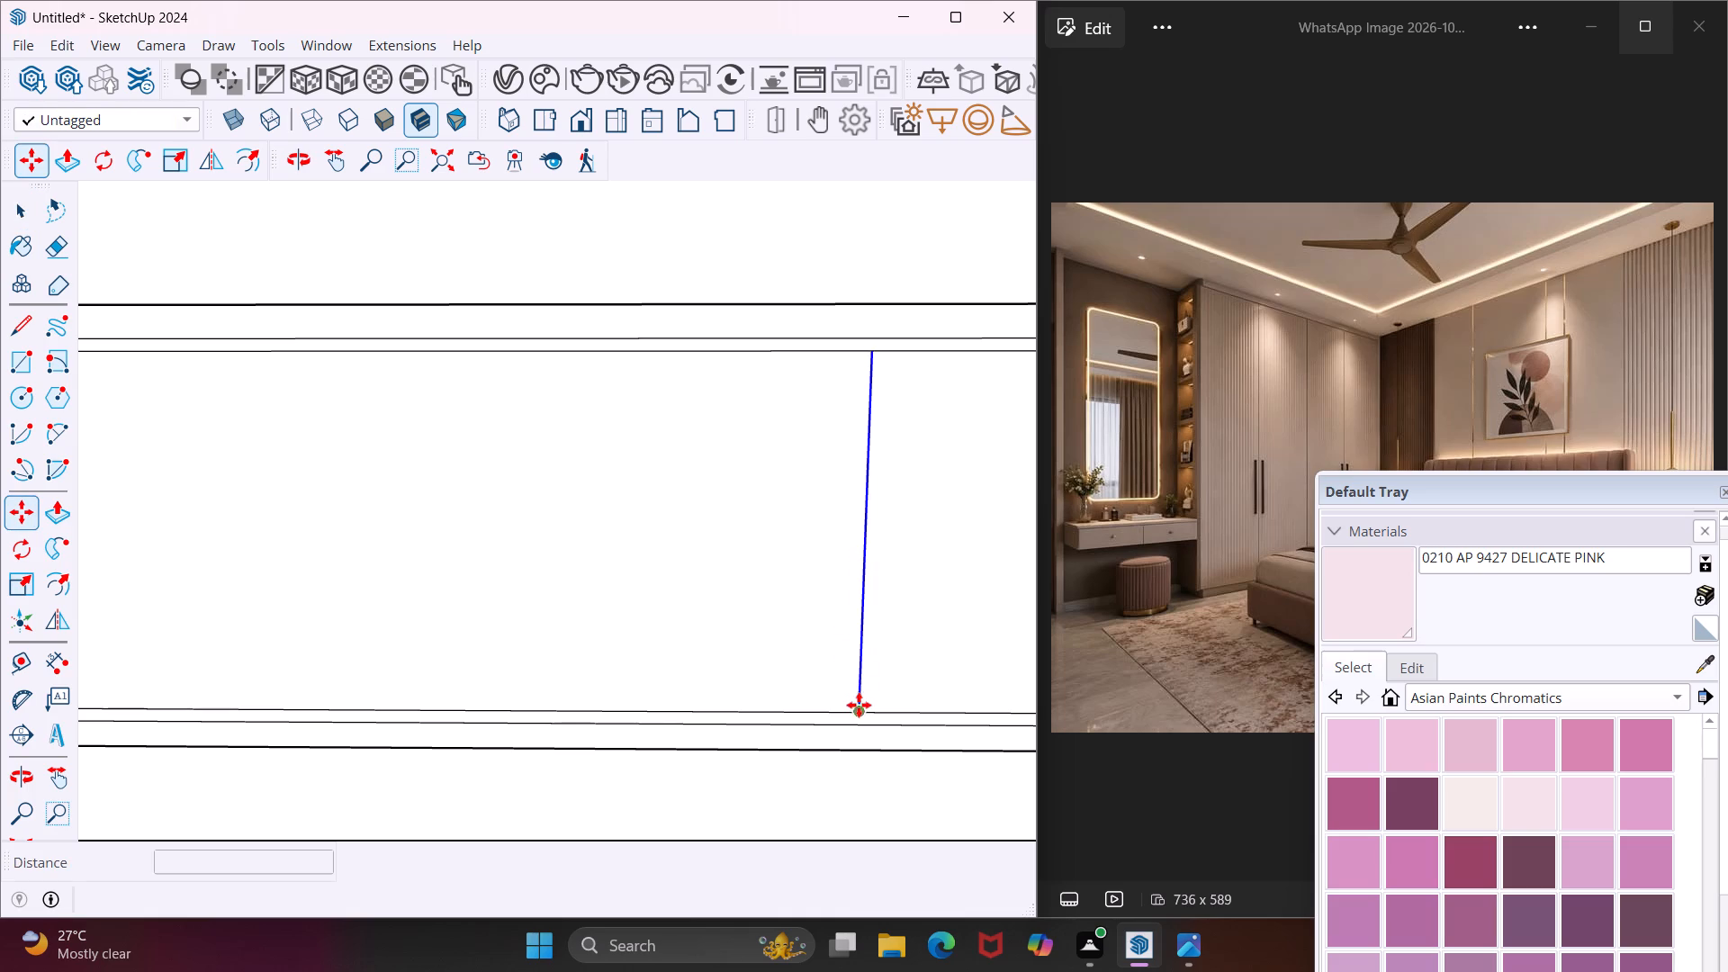
pyautogui.click(859, 706)
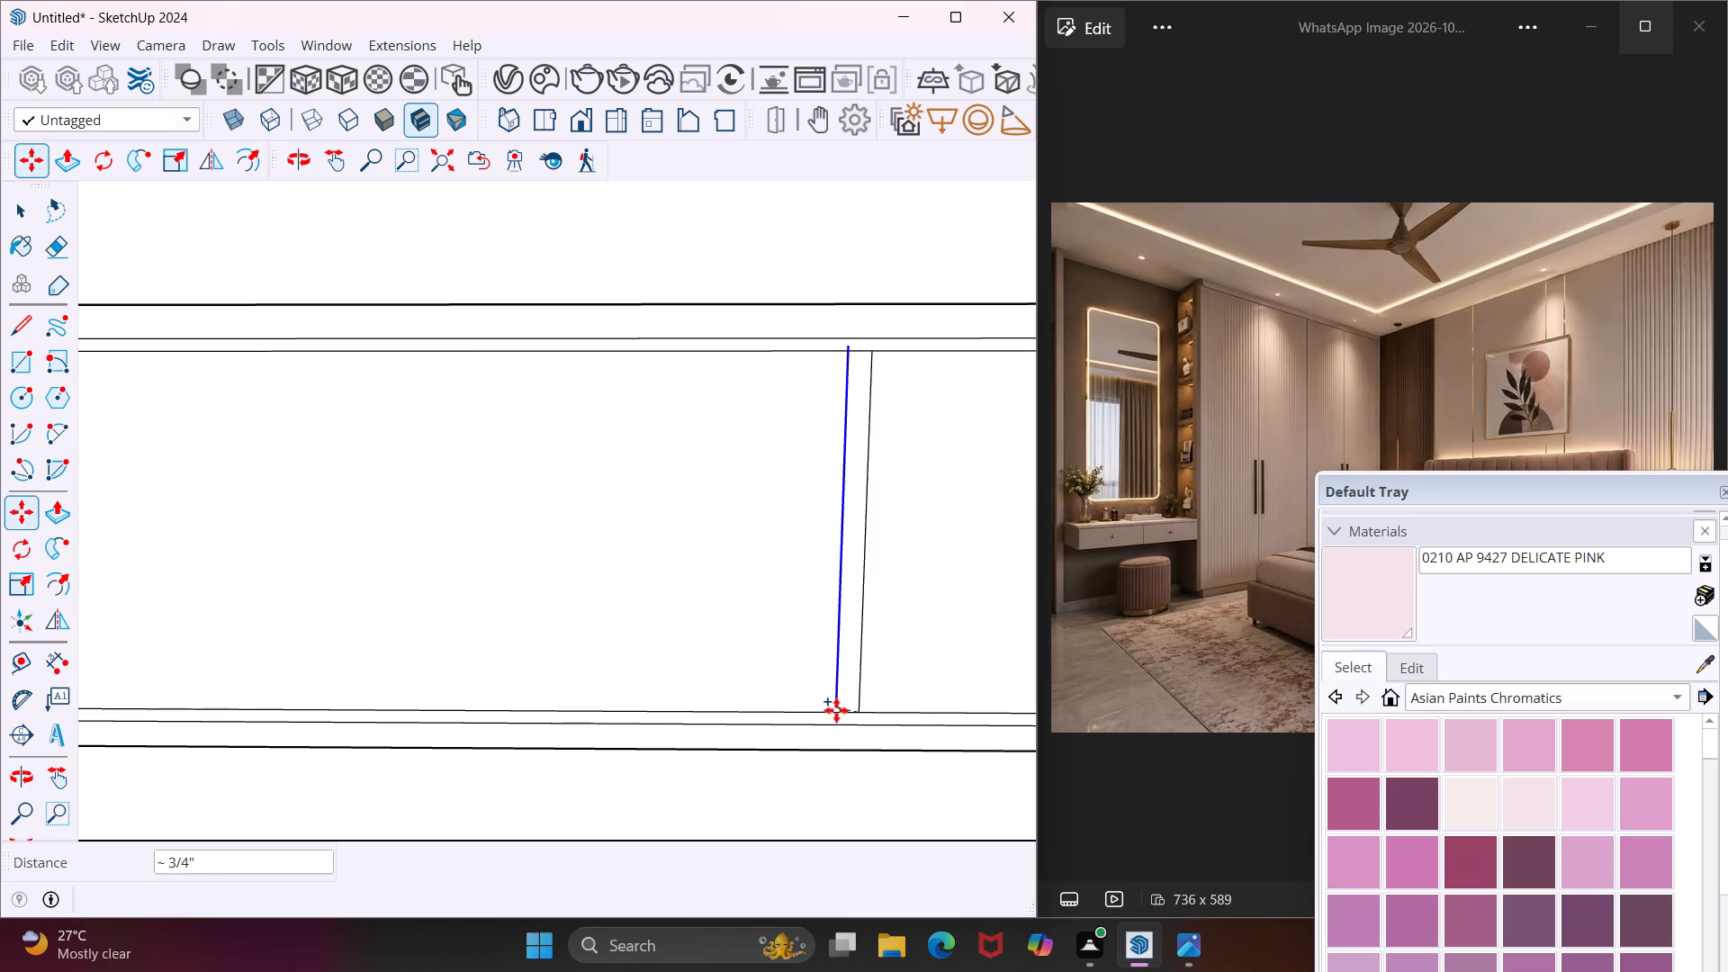
pyautogui.write('.4"')
pyautogui.press('Return')
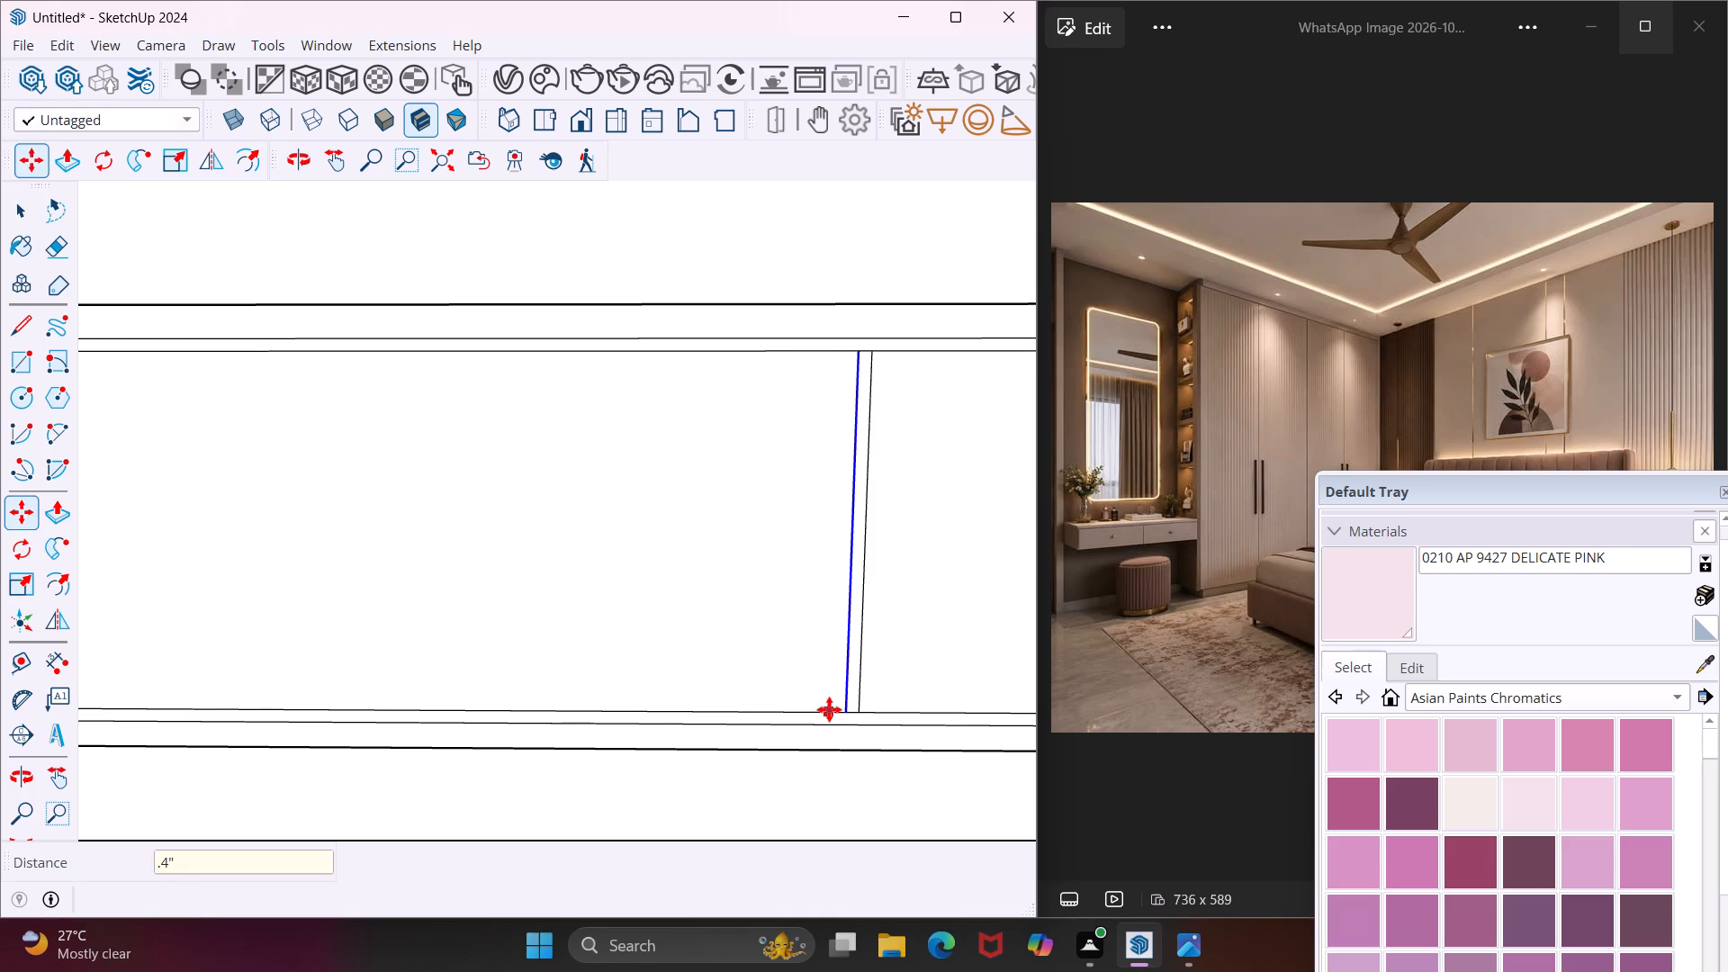
pyautogui.press('Escape')
pyautogui.press('space')
# Review the dressing table and the whole room model against the uncovered reference picture.
pyautogui.moveTo(664, 634); pyautogui.dragTo(714, 640, button='middle')
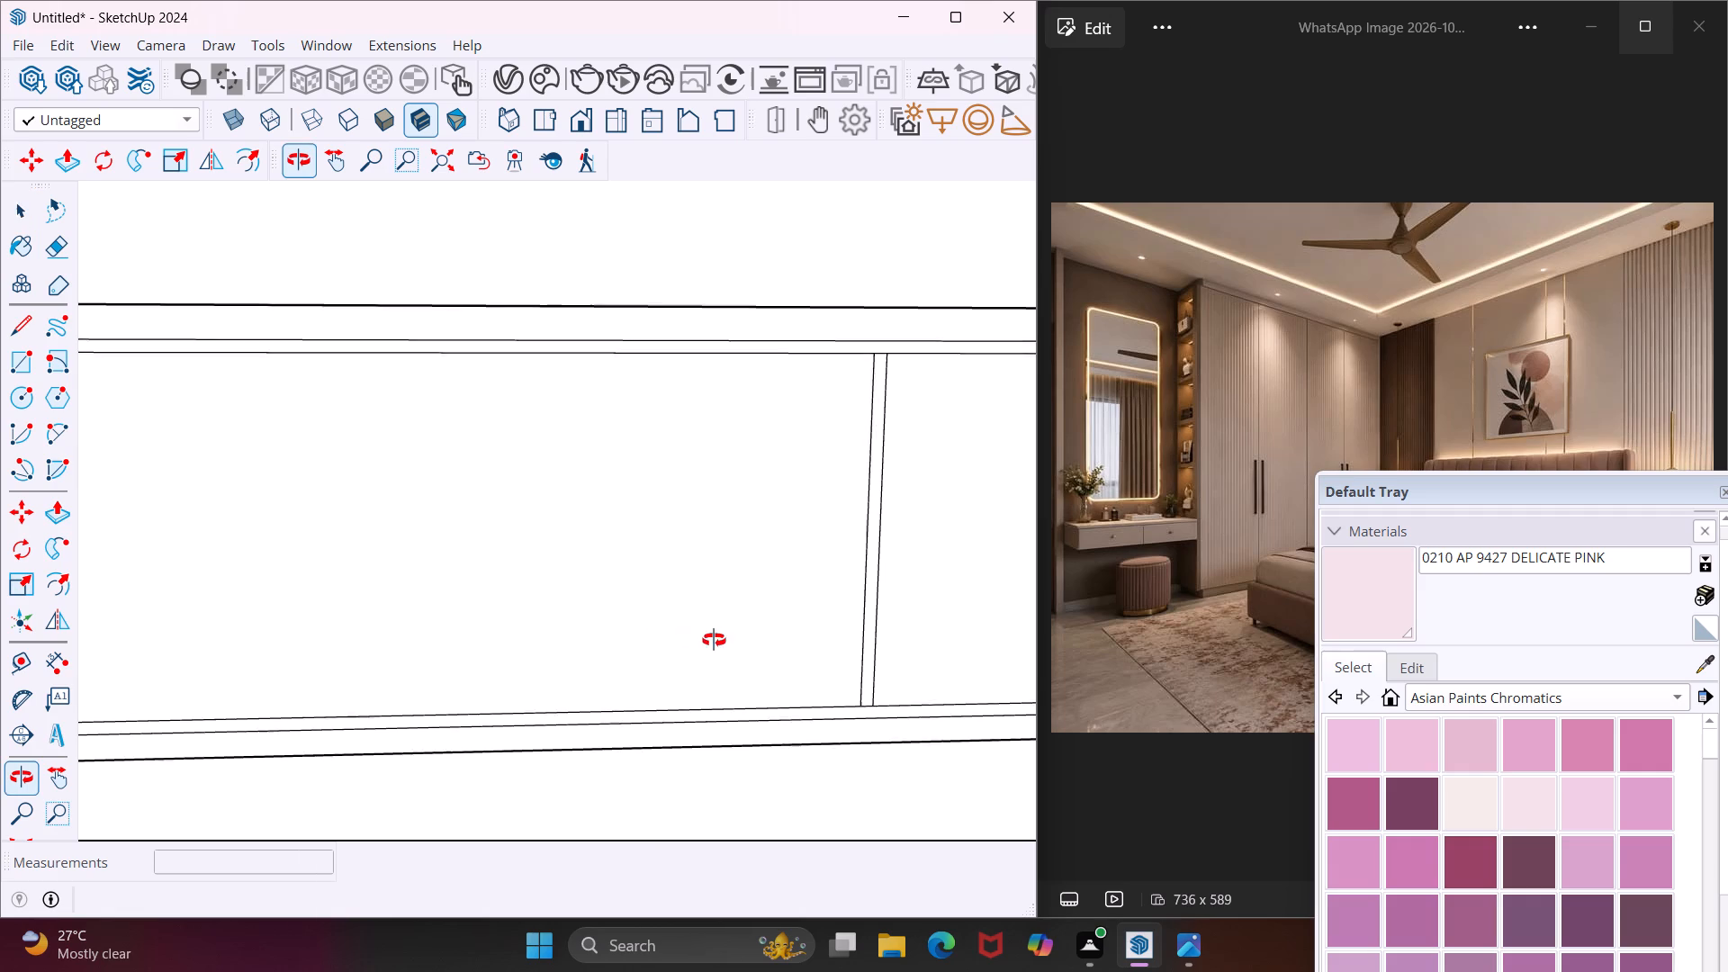
pyautogui.moveTo(714, 640); pyautogui.dragTo(905, 669, button='middle')
pyautogui.scroll(-4, 761, 632)
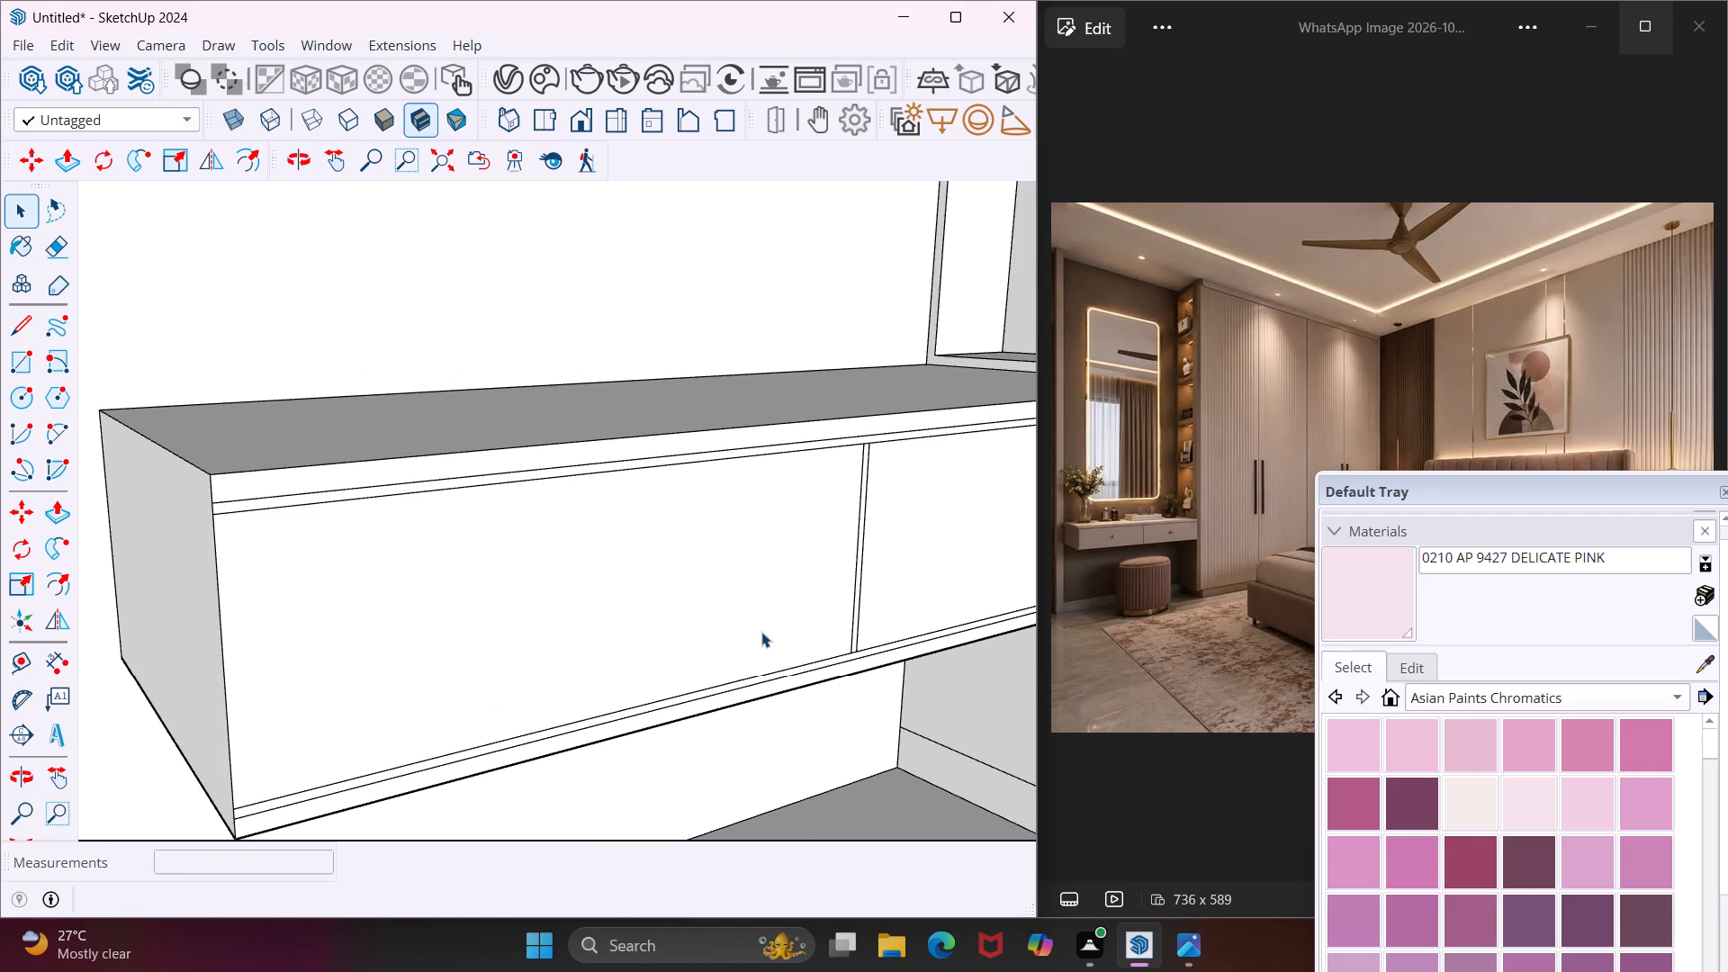
pyautogui.scroll(-8, 761, 632)
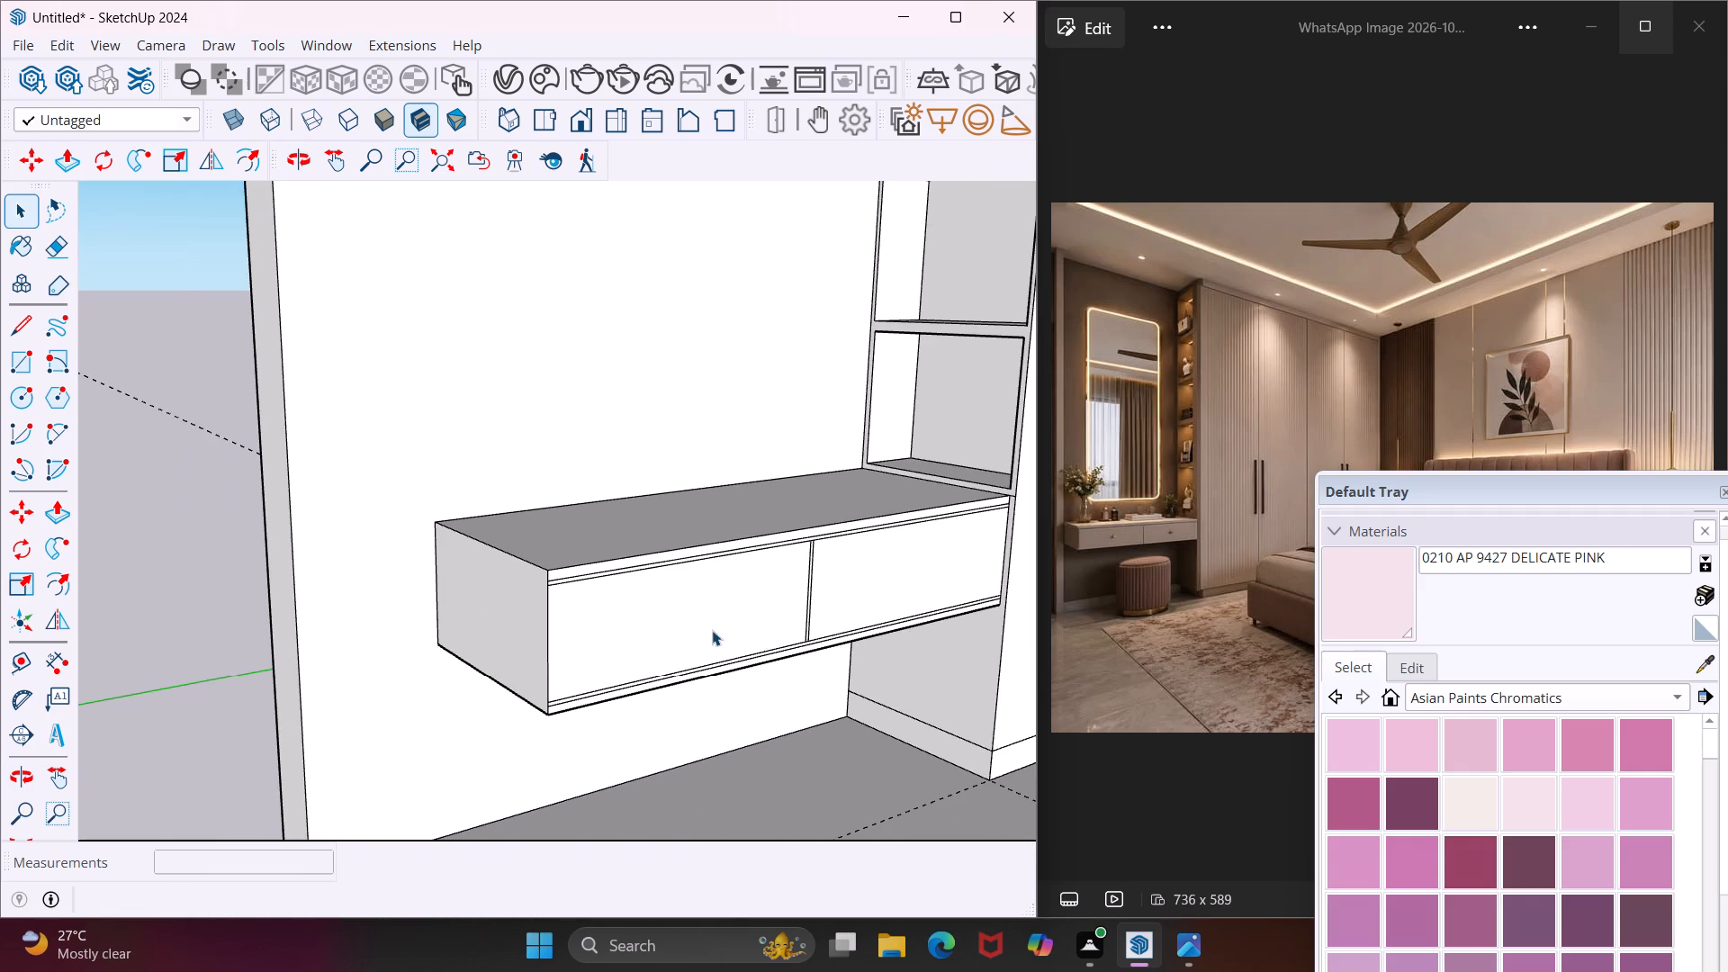
pyautogui.scroll(-19, 712, 630)
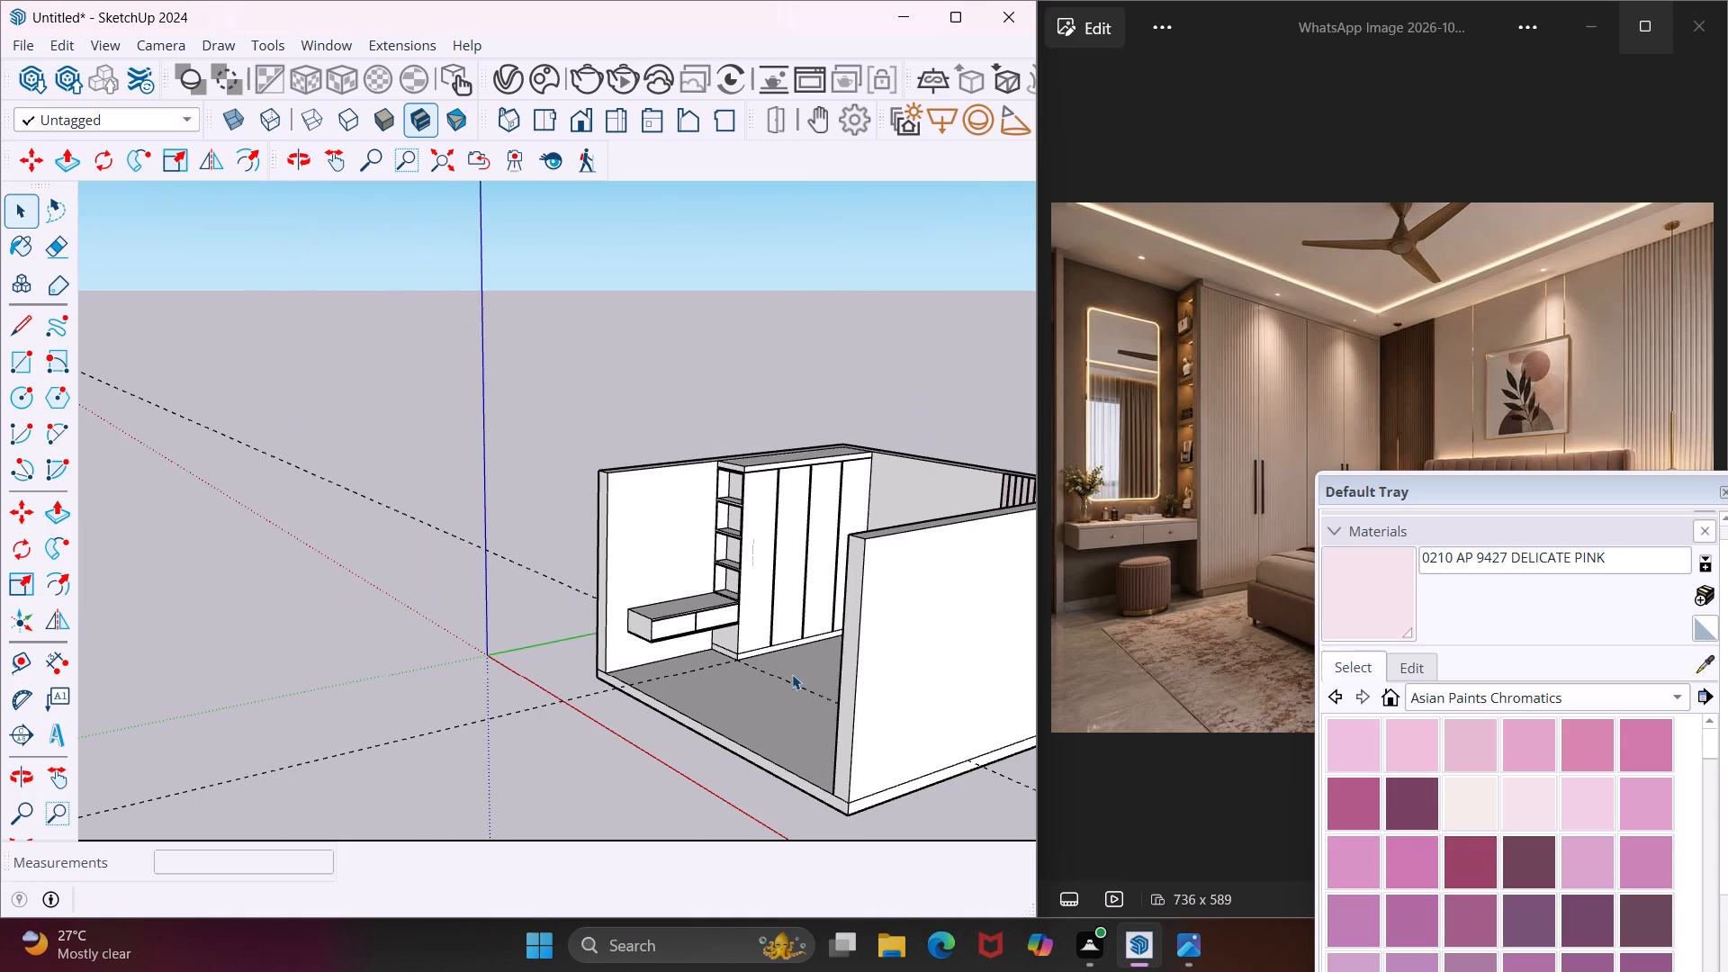
pyautogui.moveTo(792, 689); pyautogui.dragTo(1036, 704, button='middle')
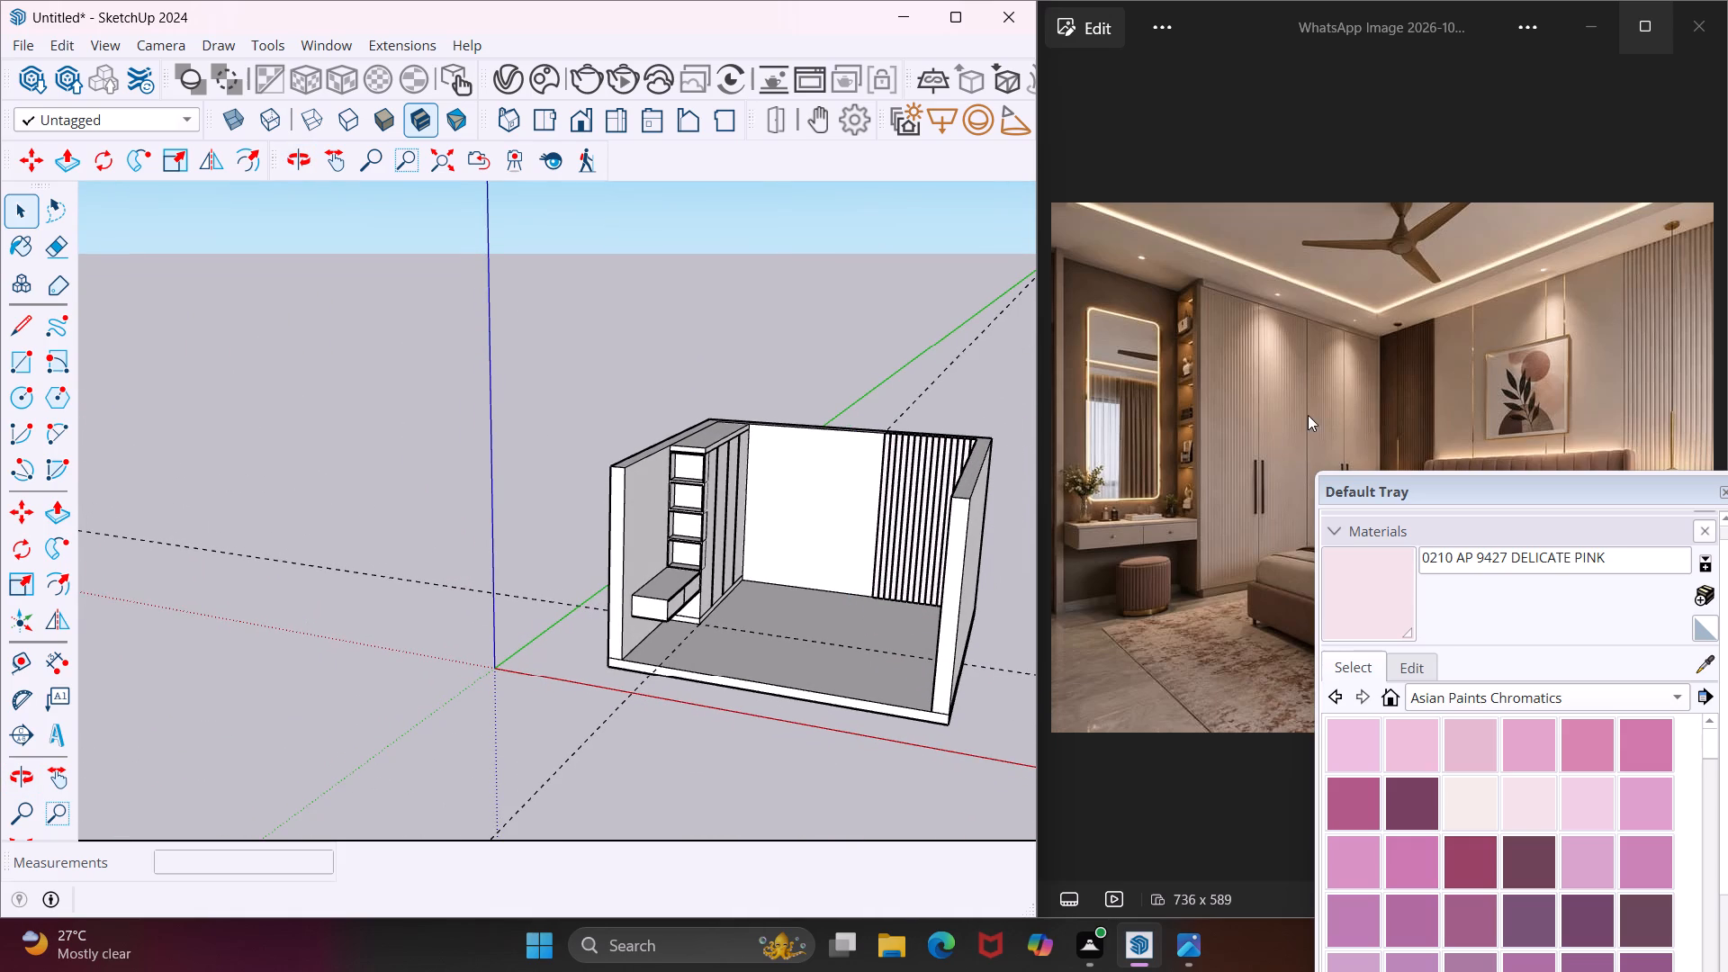
pyautogui.moveTo(1404, 485); pyautogui.dragTo(1405, 641)
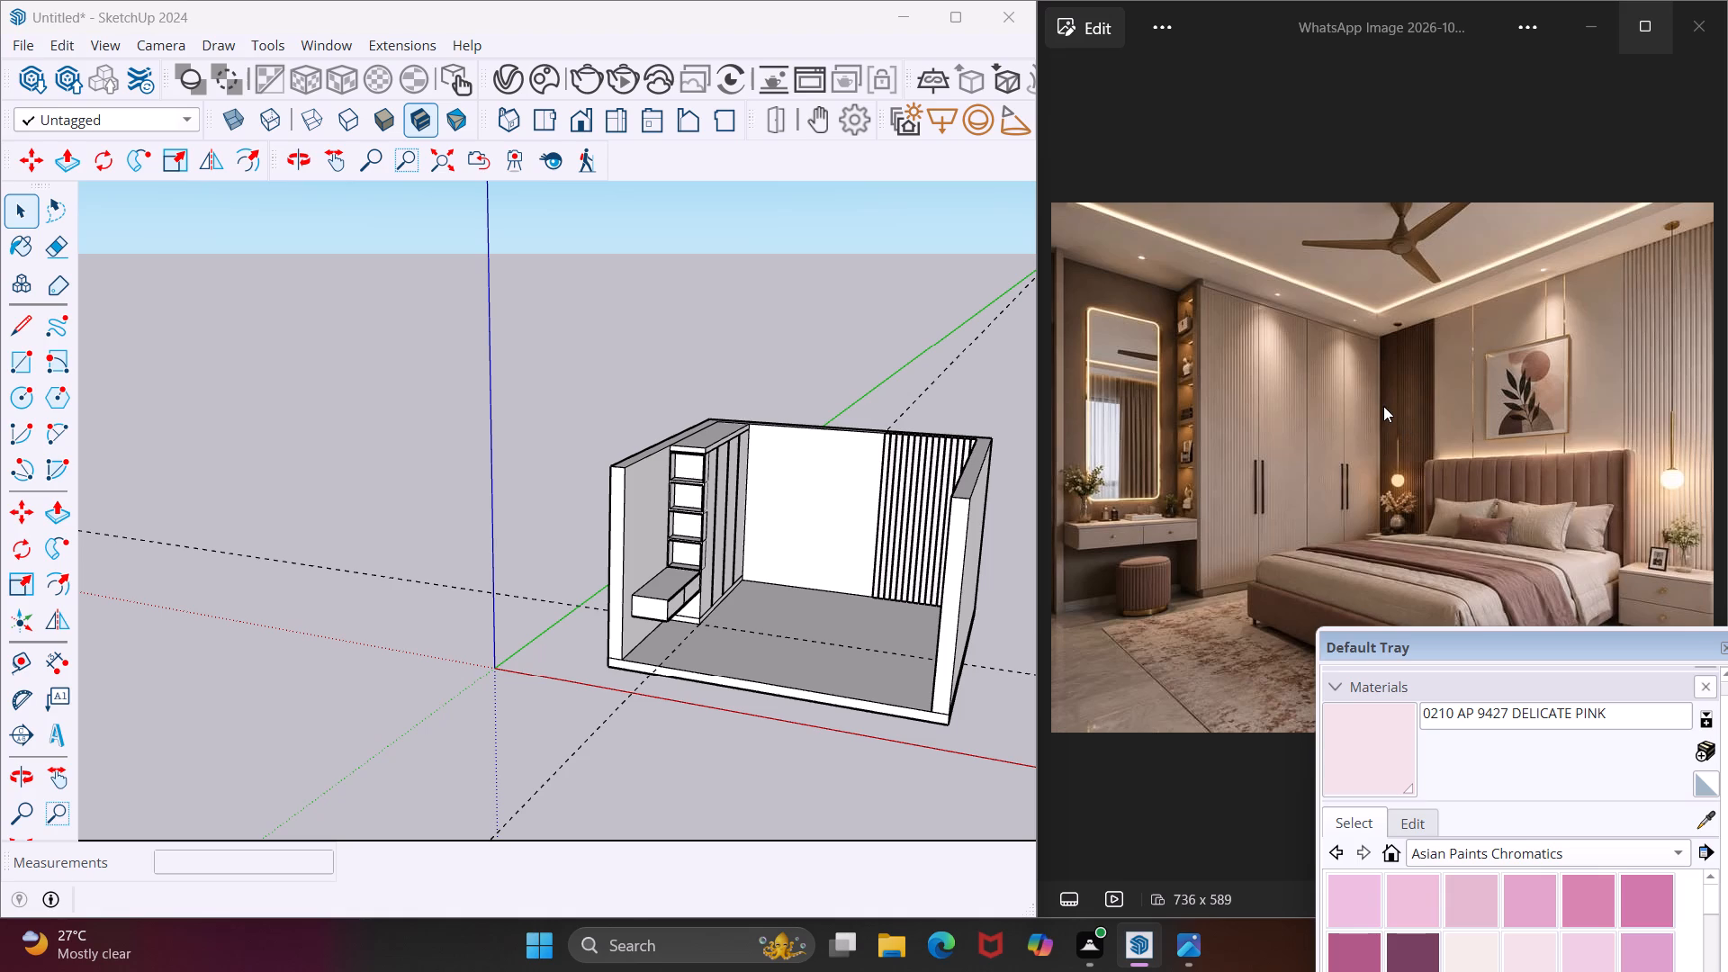
# Open the slatted panel group on the back wall for editing.
pyautogui.scroll(9, 876, 588)
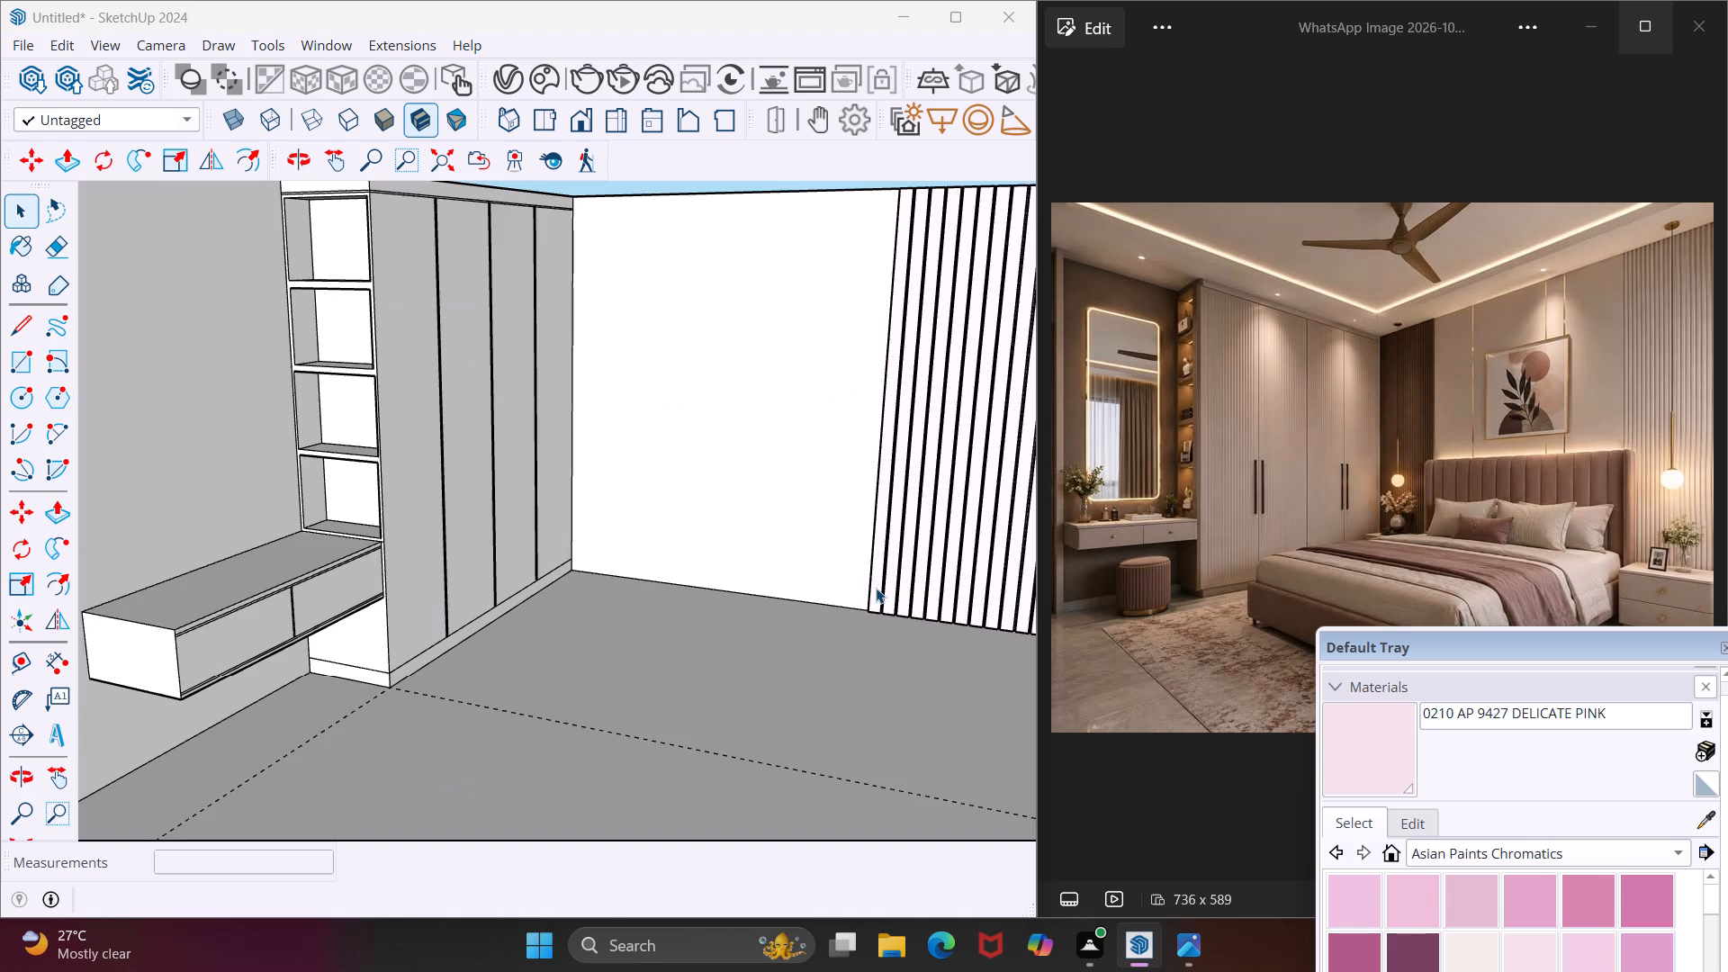
pyautogui.moveTo(876, 588); pyautogui.dragTo(976, 576, button='middle')
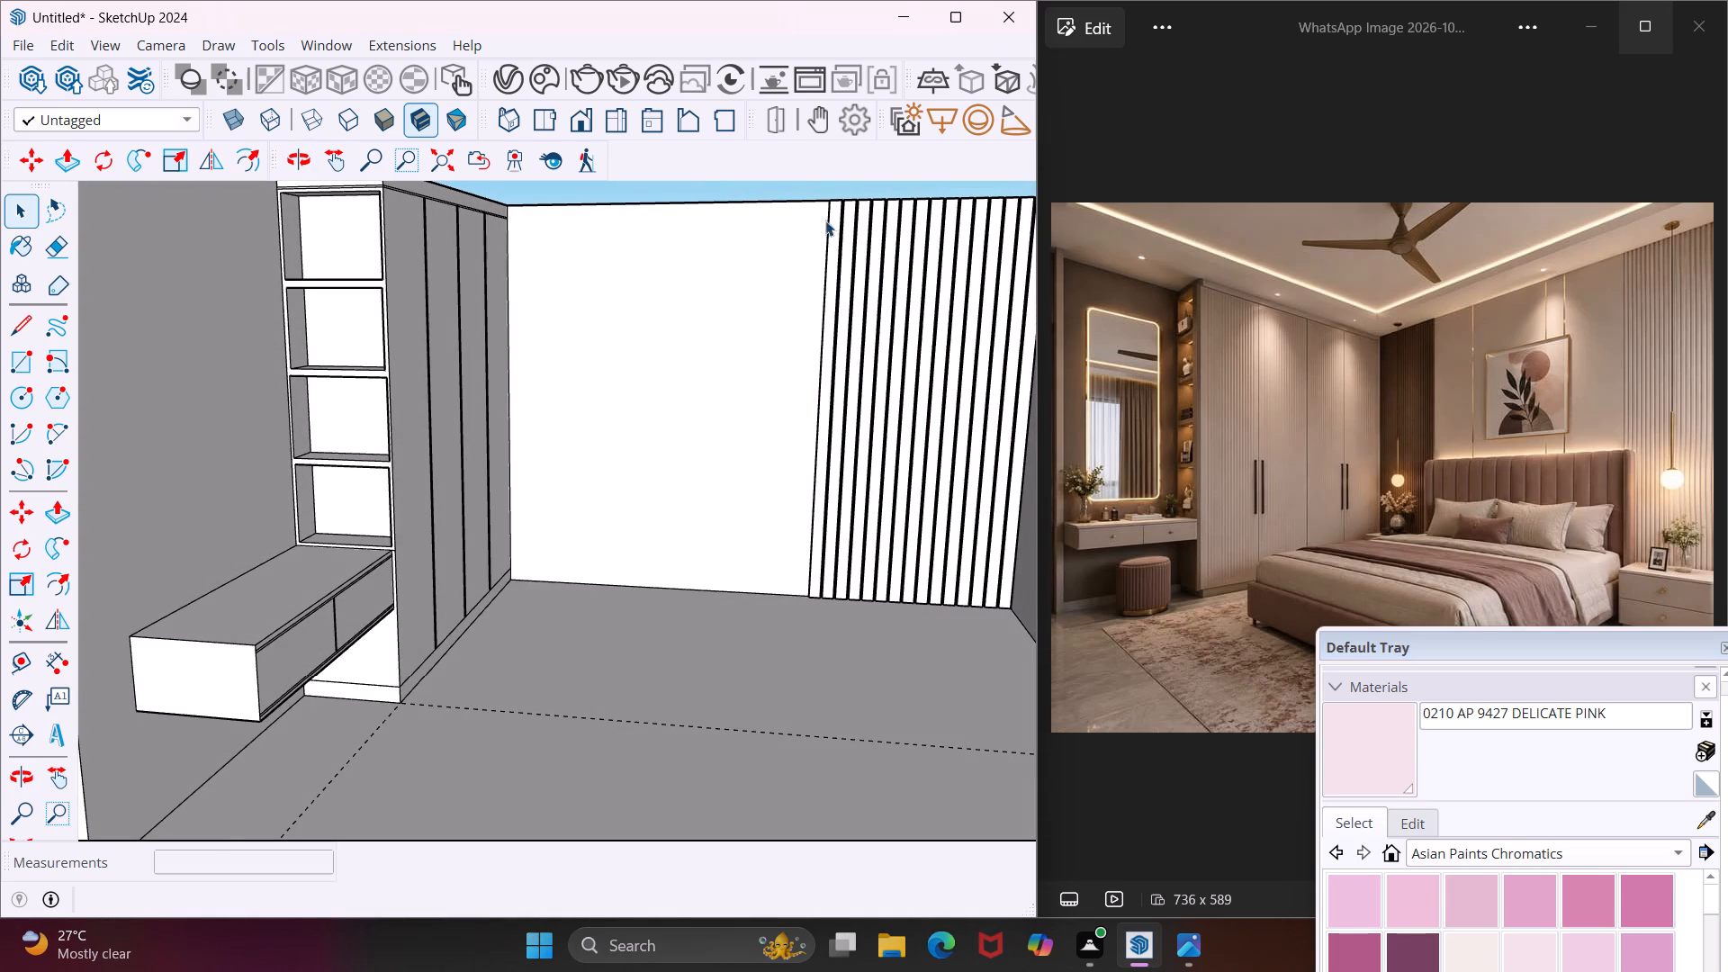
pyautogui.moveTo(844, 485); pyautogui.dragTo(879, 478, button='middle')
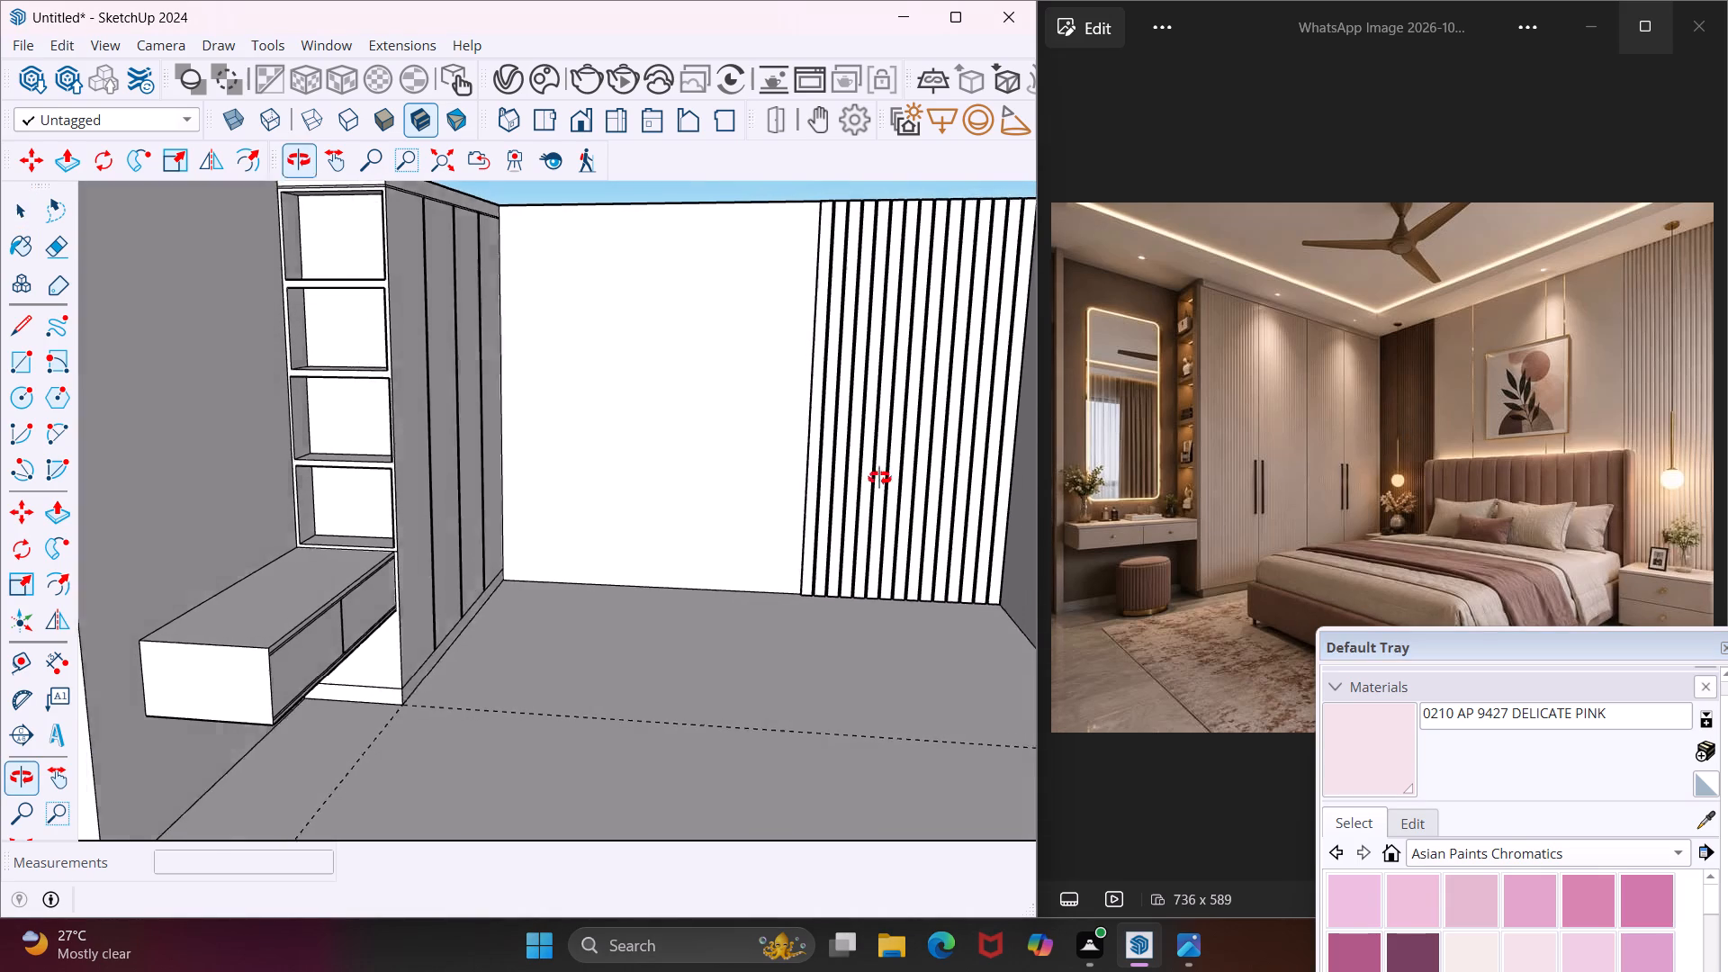
pyautogui.moveTo(879, 478); pyautogui.dragTo(906, 472, button='middle')
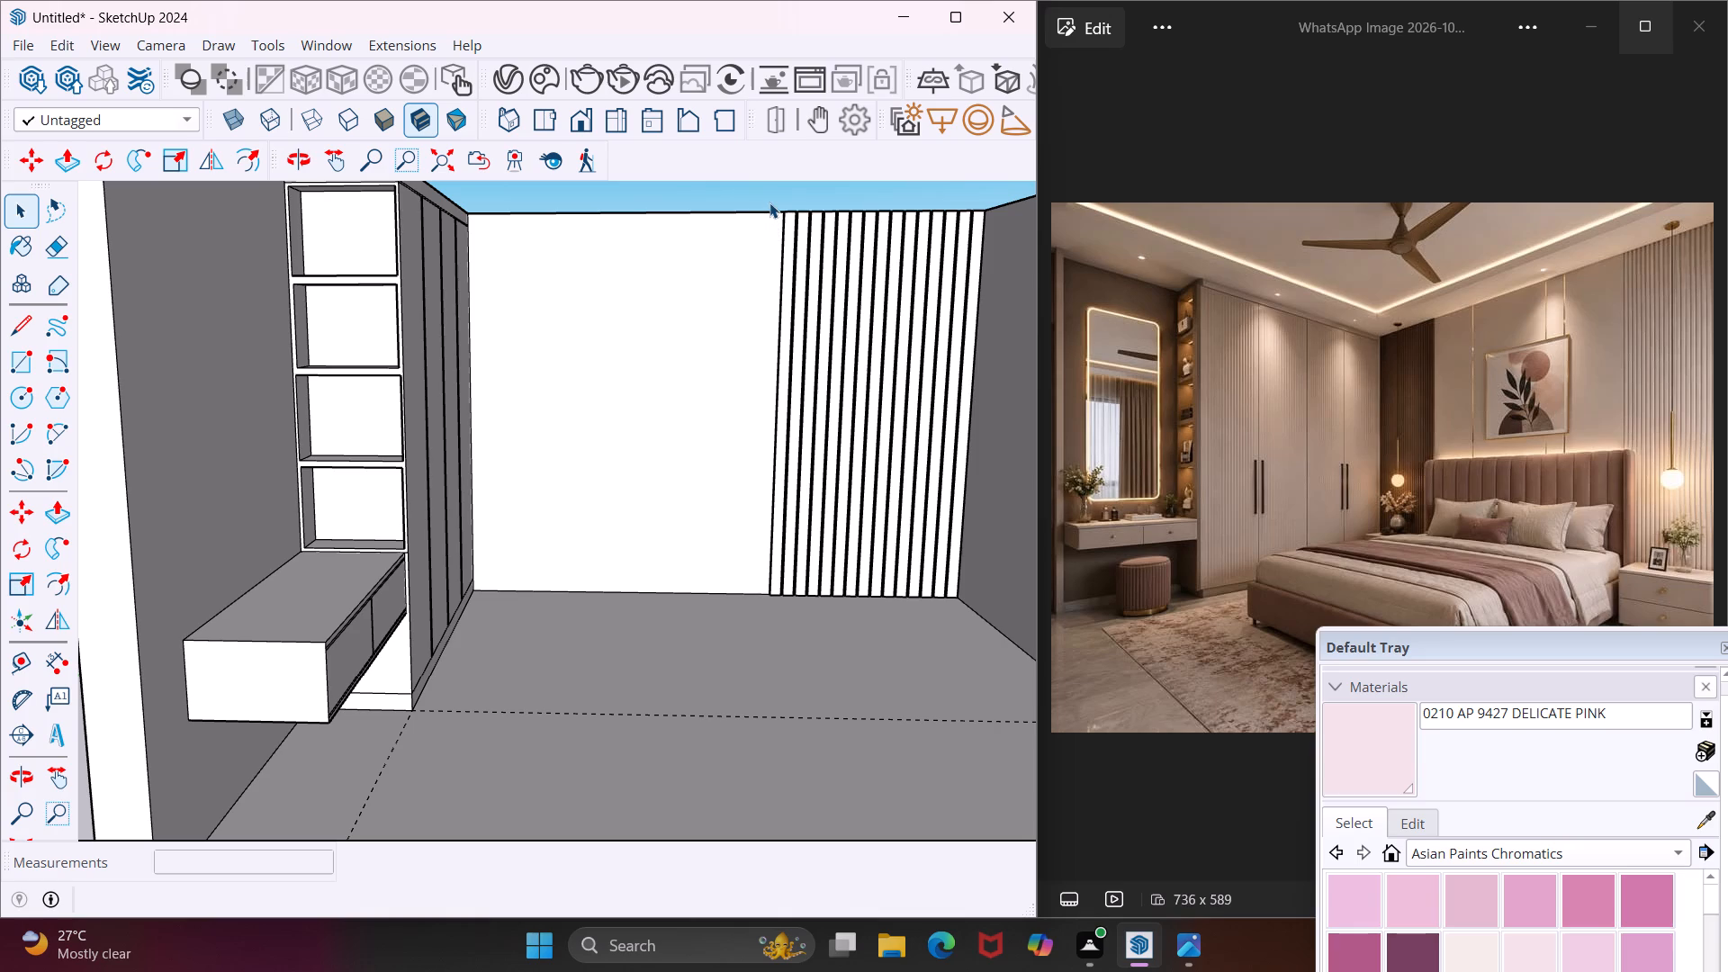
pyautogui.moveTo(769, 202); pyautogui.dragTo(803, 441)
pyautogui.moveTo(803, 441); pyautogui.dragTo(811, 589)
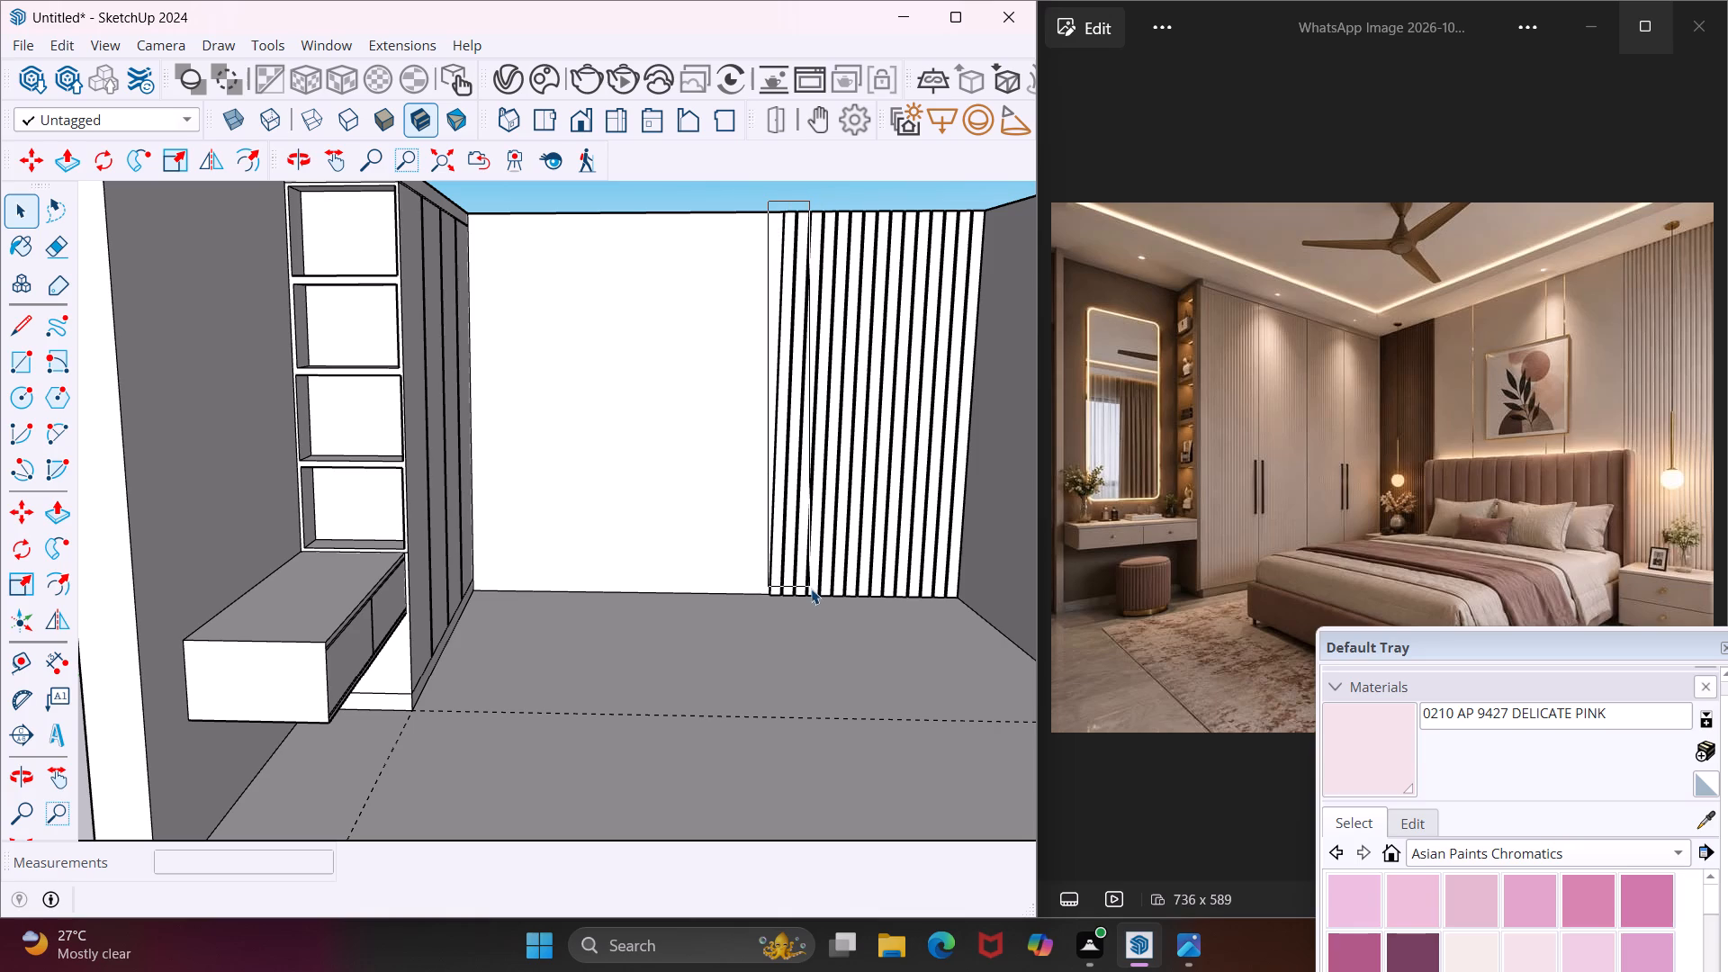
pyautogui.moveTo(811, 589); pyautogui.dragTo(808, 600)
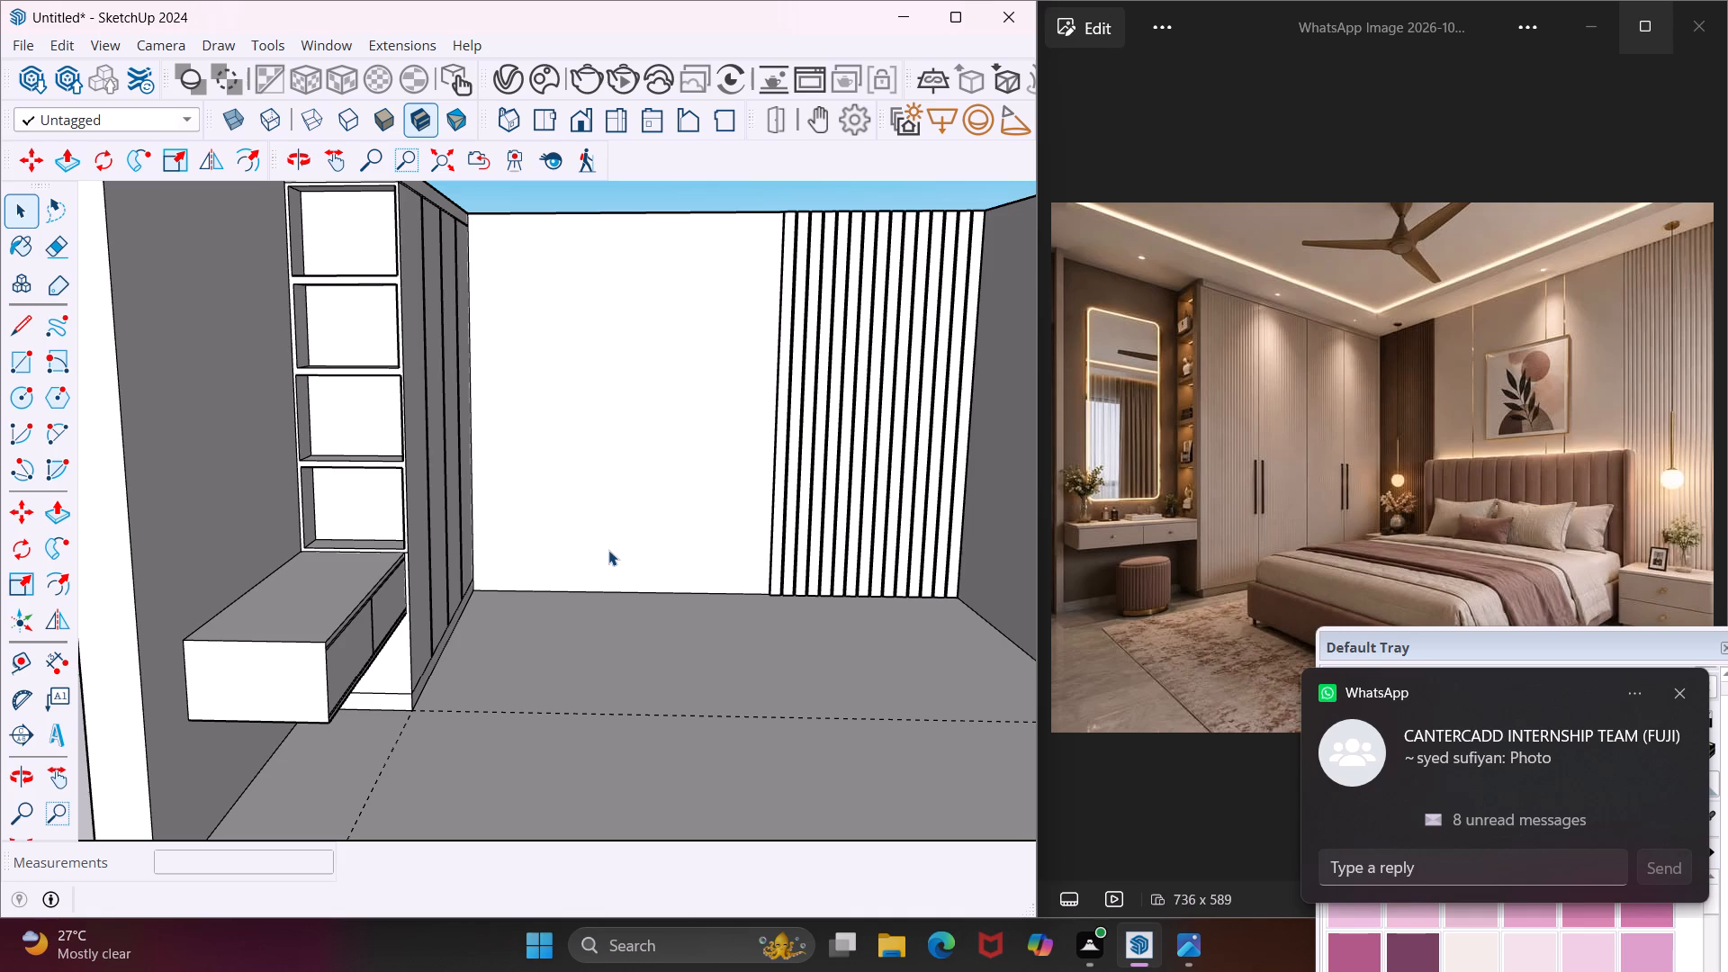
pyautogui.scroll(-4, 587, 528)
pyautogui.scroll(9, 722, 561)
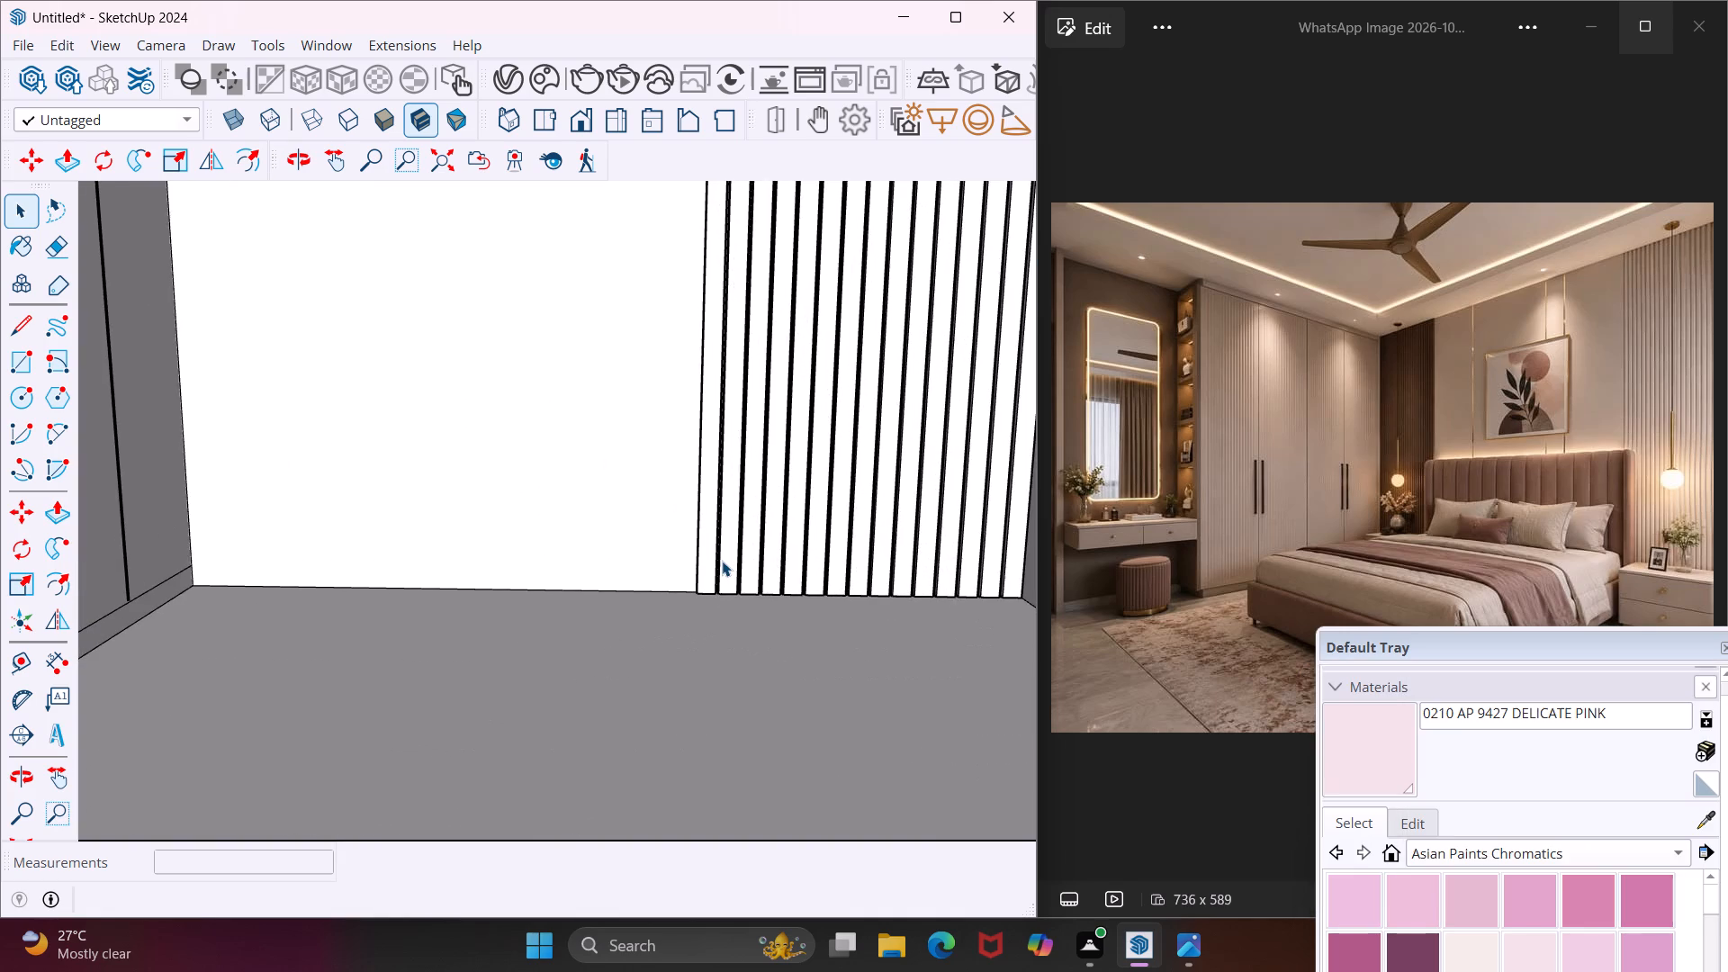
pyautogui.doubleClick(722, 561)
pyautogui.click(722, 561)
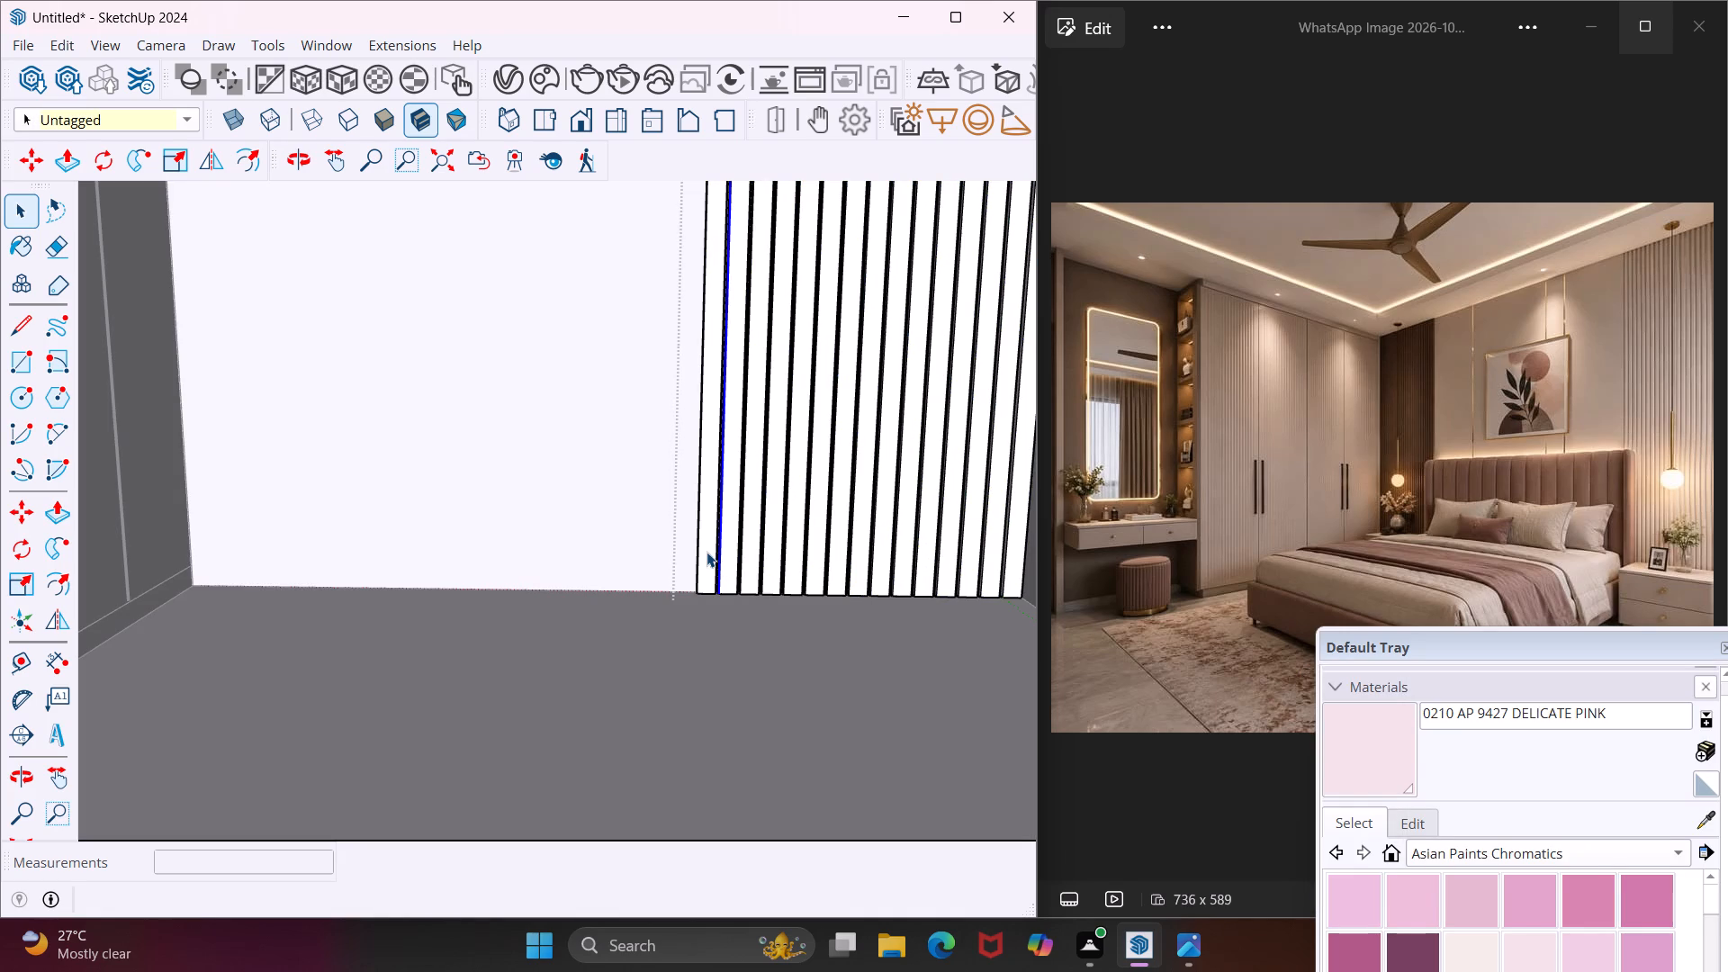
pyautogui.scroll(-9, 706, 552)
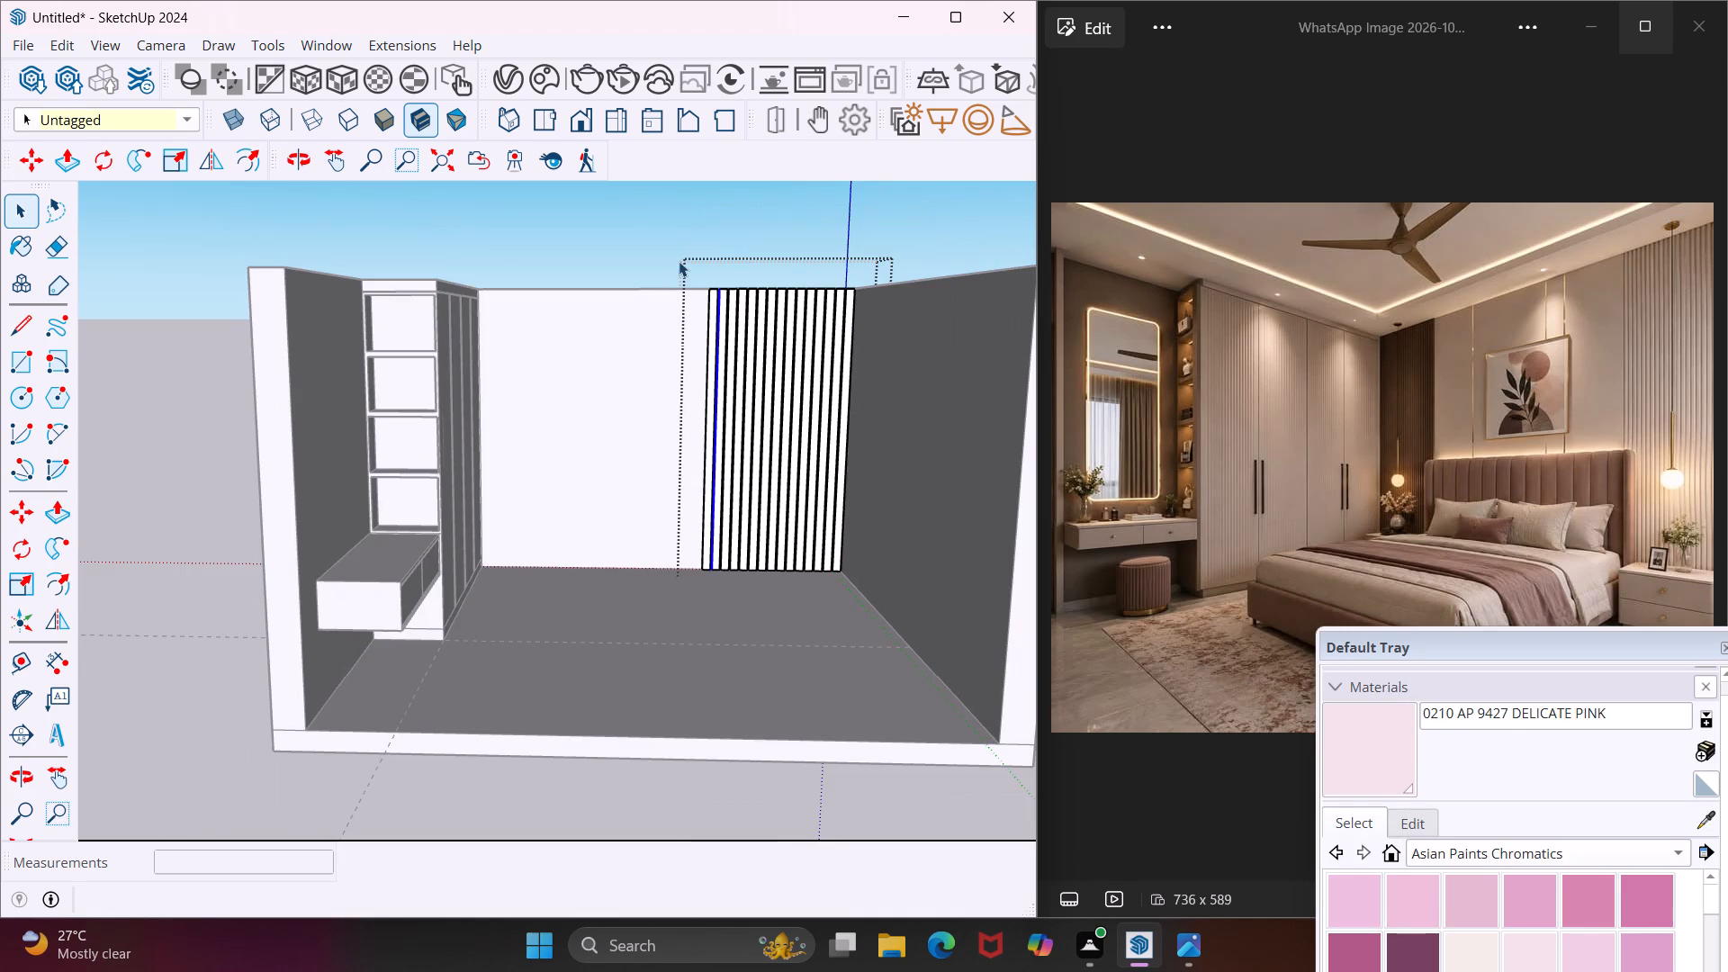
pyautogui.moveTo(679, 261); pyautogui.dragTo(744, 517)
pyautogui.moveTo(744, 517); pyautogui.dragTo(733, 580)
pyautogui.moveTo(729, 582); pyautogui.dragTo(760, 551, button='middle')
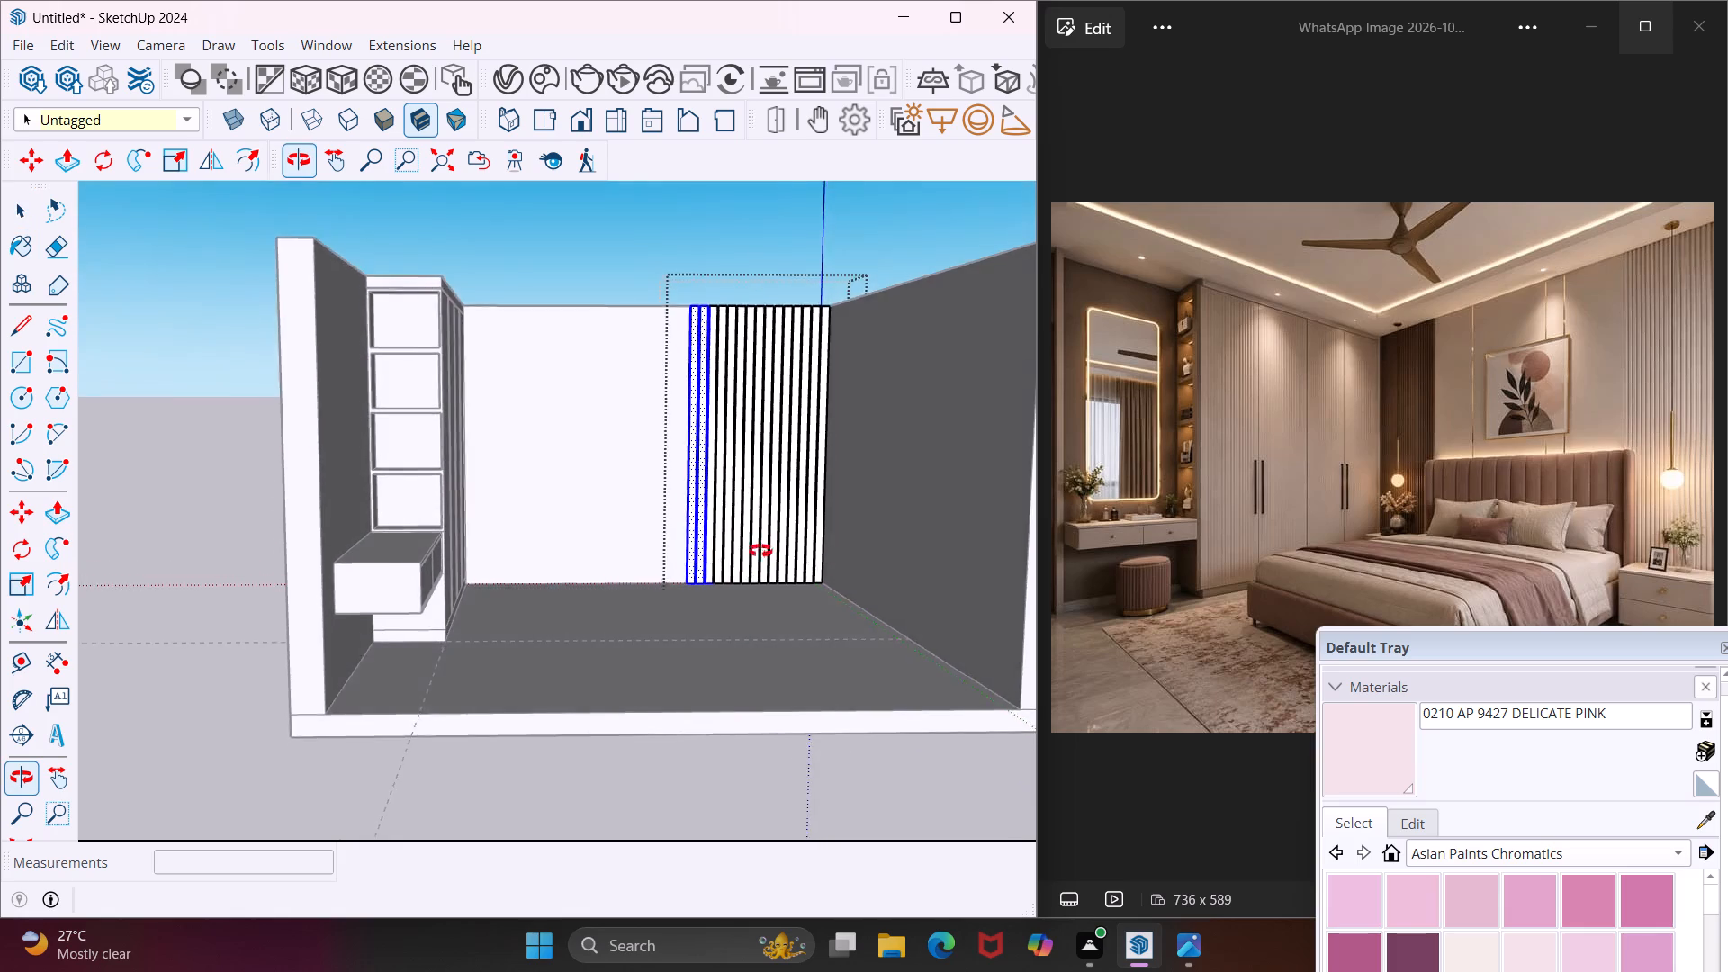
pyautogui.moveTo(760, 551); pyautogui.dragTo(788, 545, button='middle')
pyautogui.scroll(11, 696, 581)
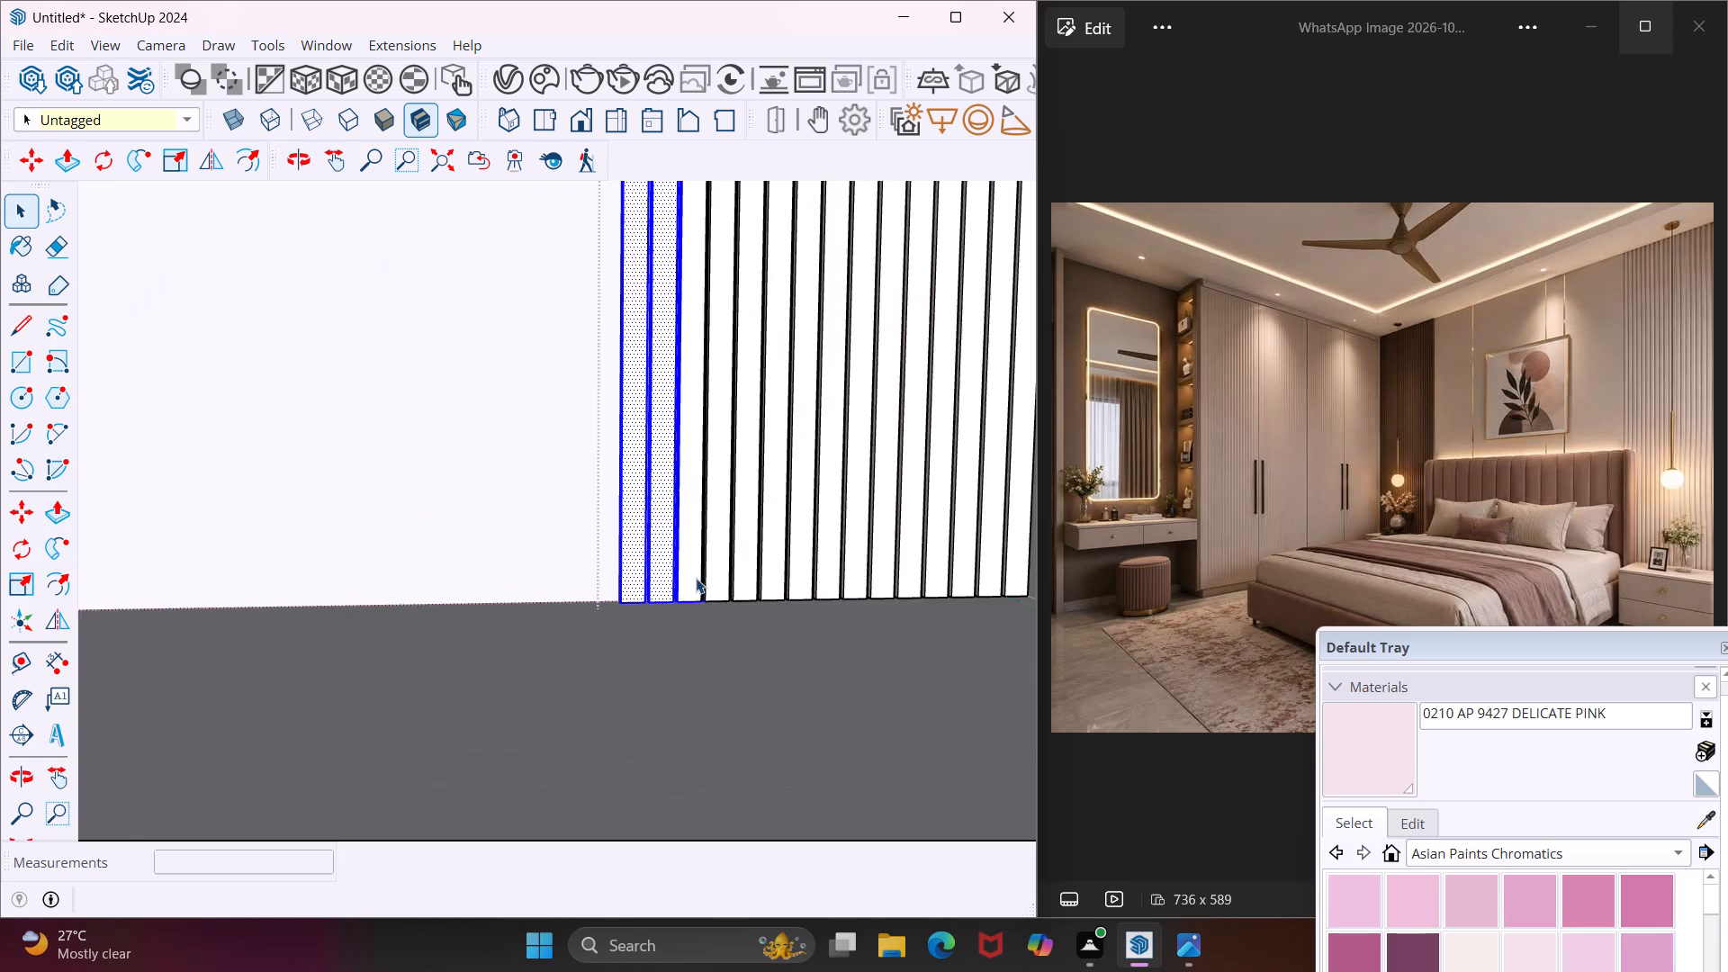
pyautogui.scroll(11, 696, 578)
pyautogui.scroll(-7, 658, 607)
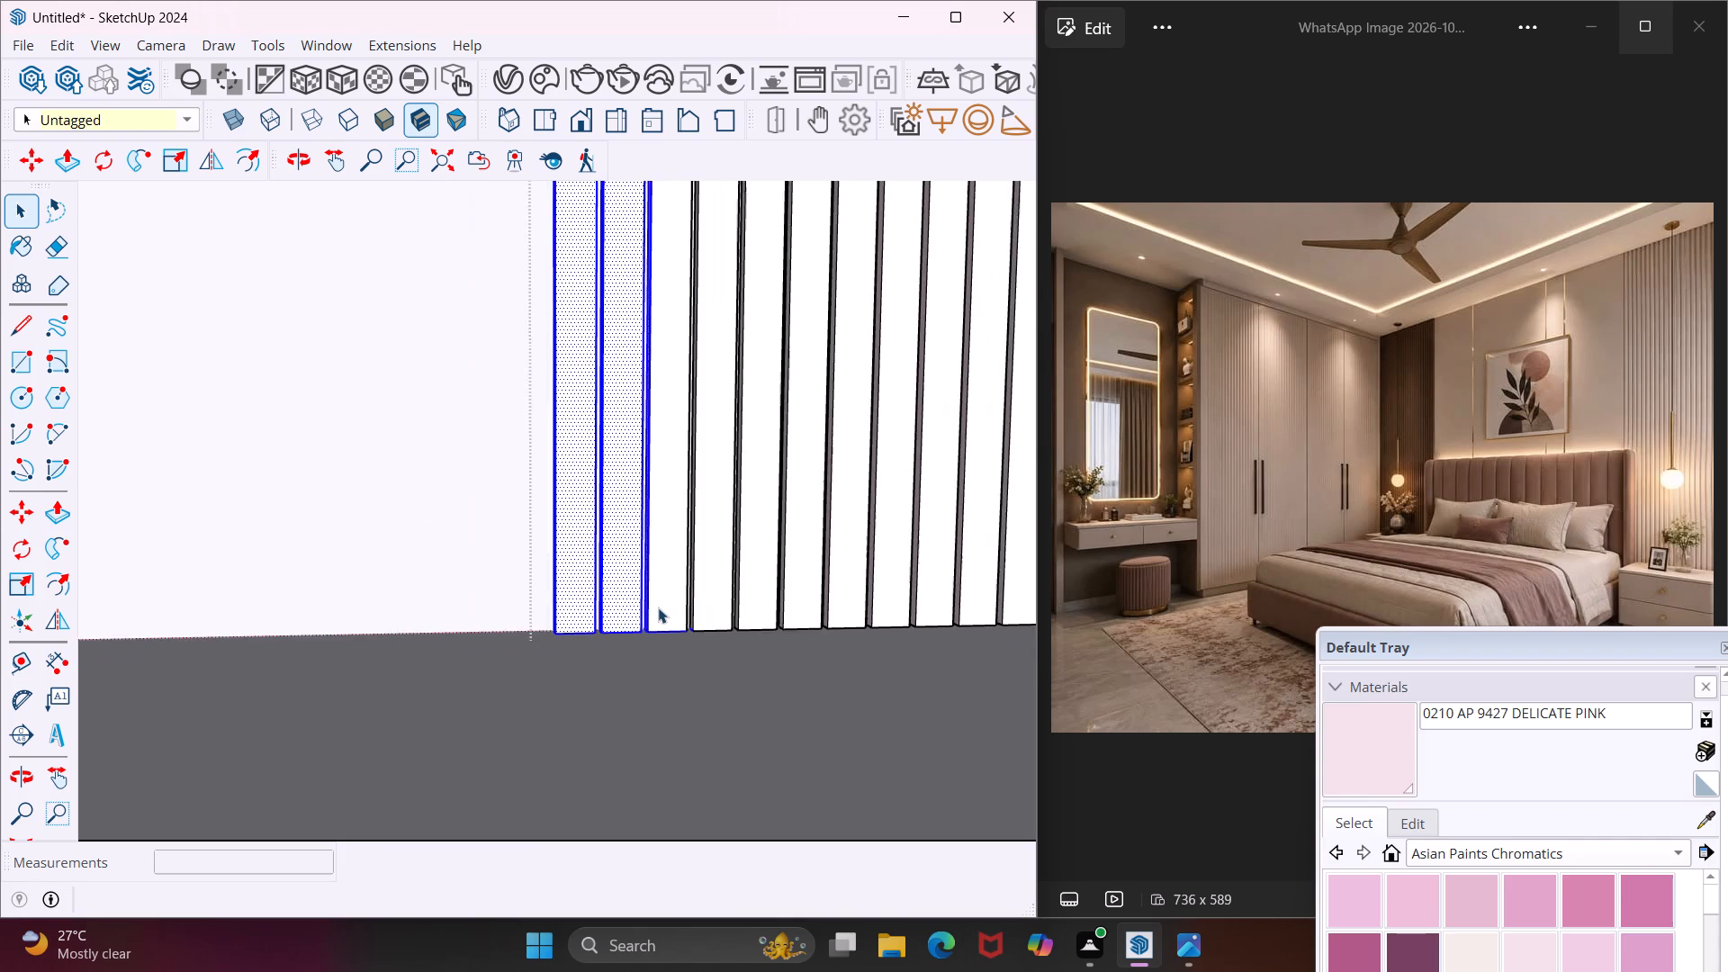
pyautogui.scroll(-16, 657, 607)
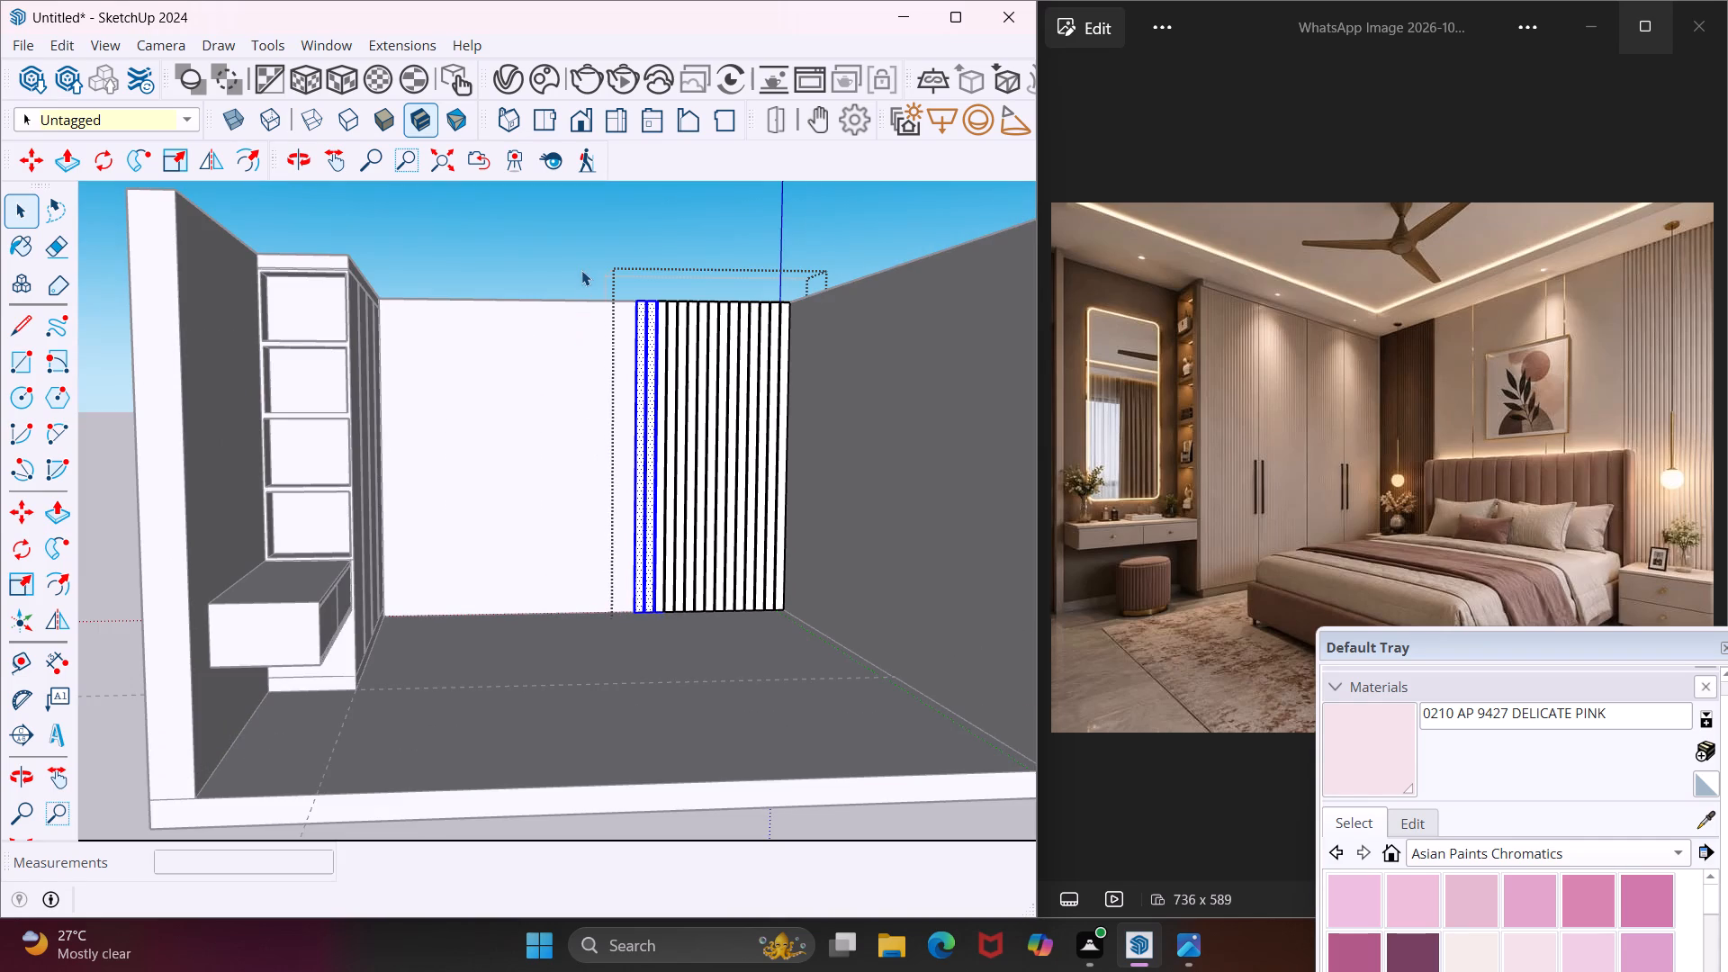
# Copy the four slats at the panel's free edge about 8' along the back wall to the wardrobe corner.
pyautogui.moveTo(584, 259); pyautogui.dragTo(655, 544)
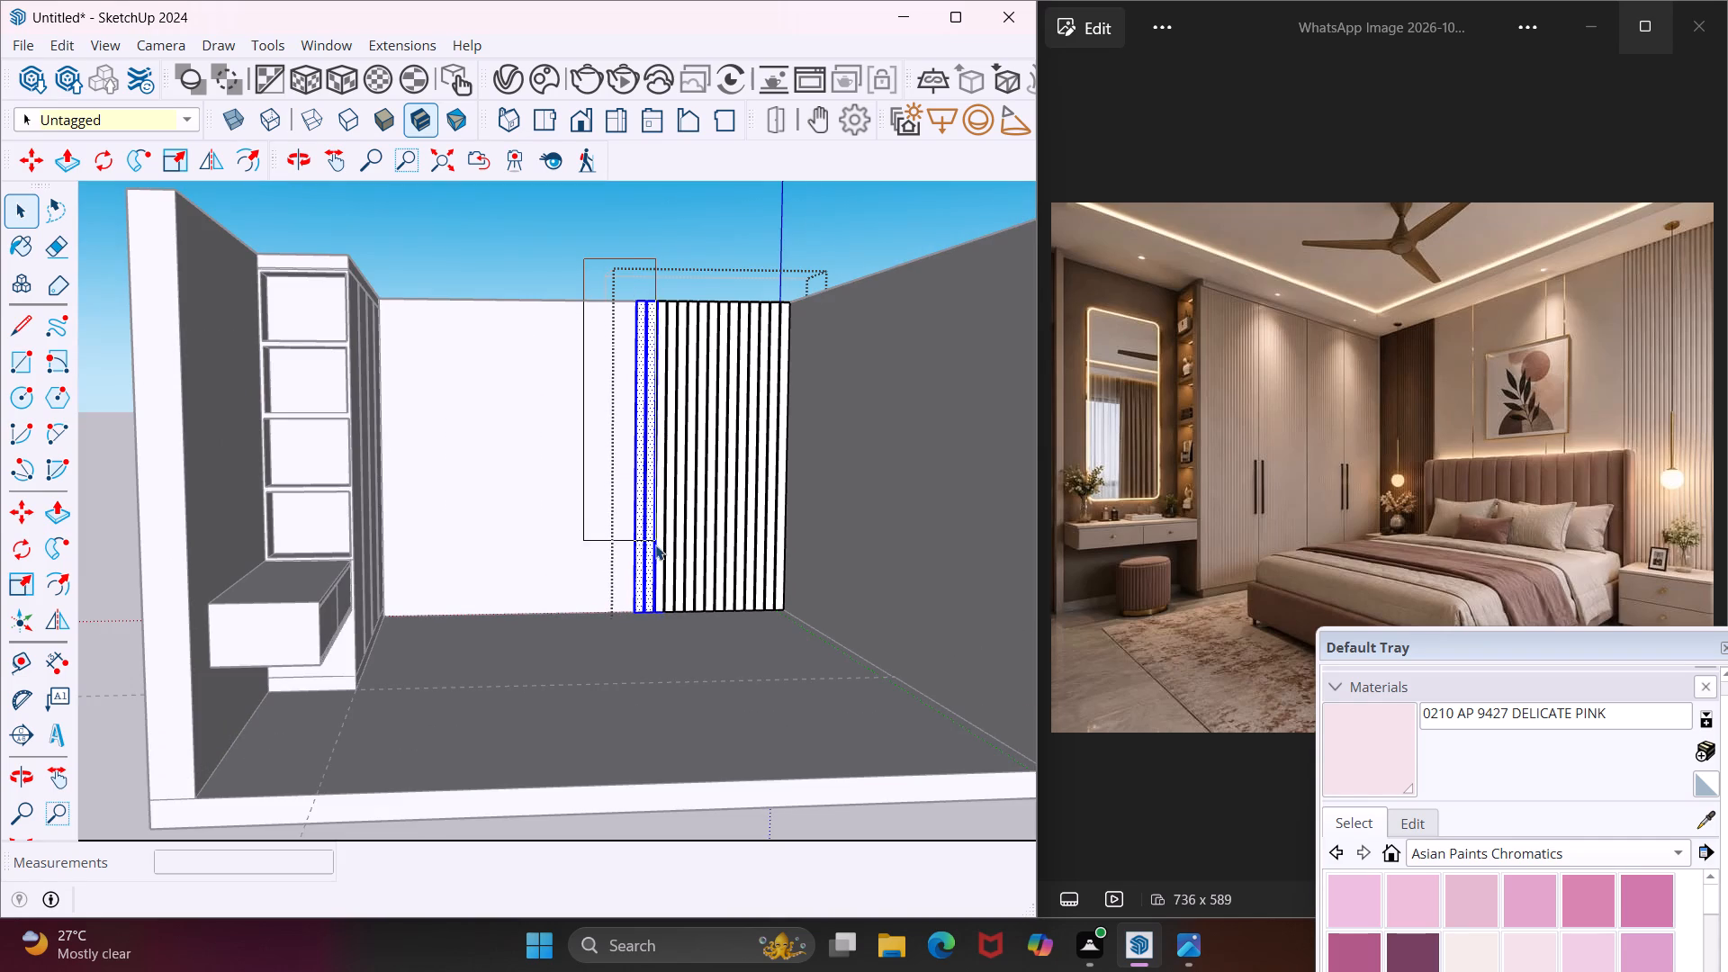
pyautogui.moveTo(655, 544); pyautogui.dragTo(679, 621)
pyautogui.scroll(18, 679, 621)
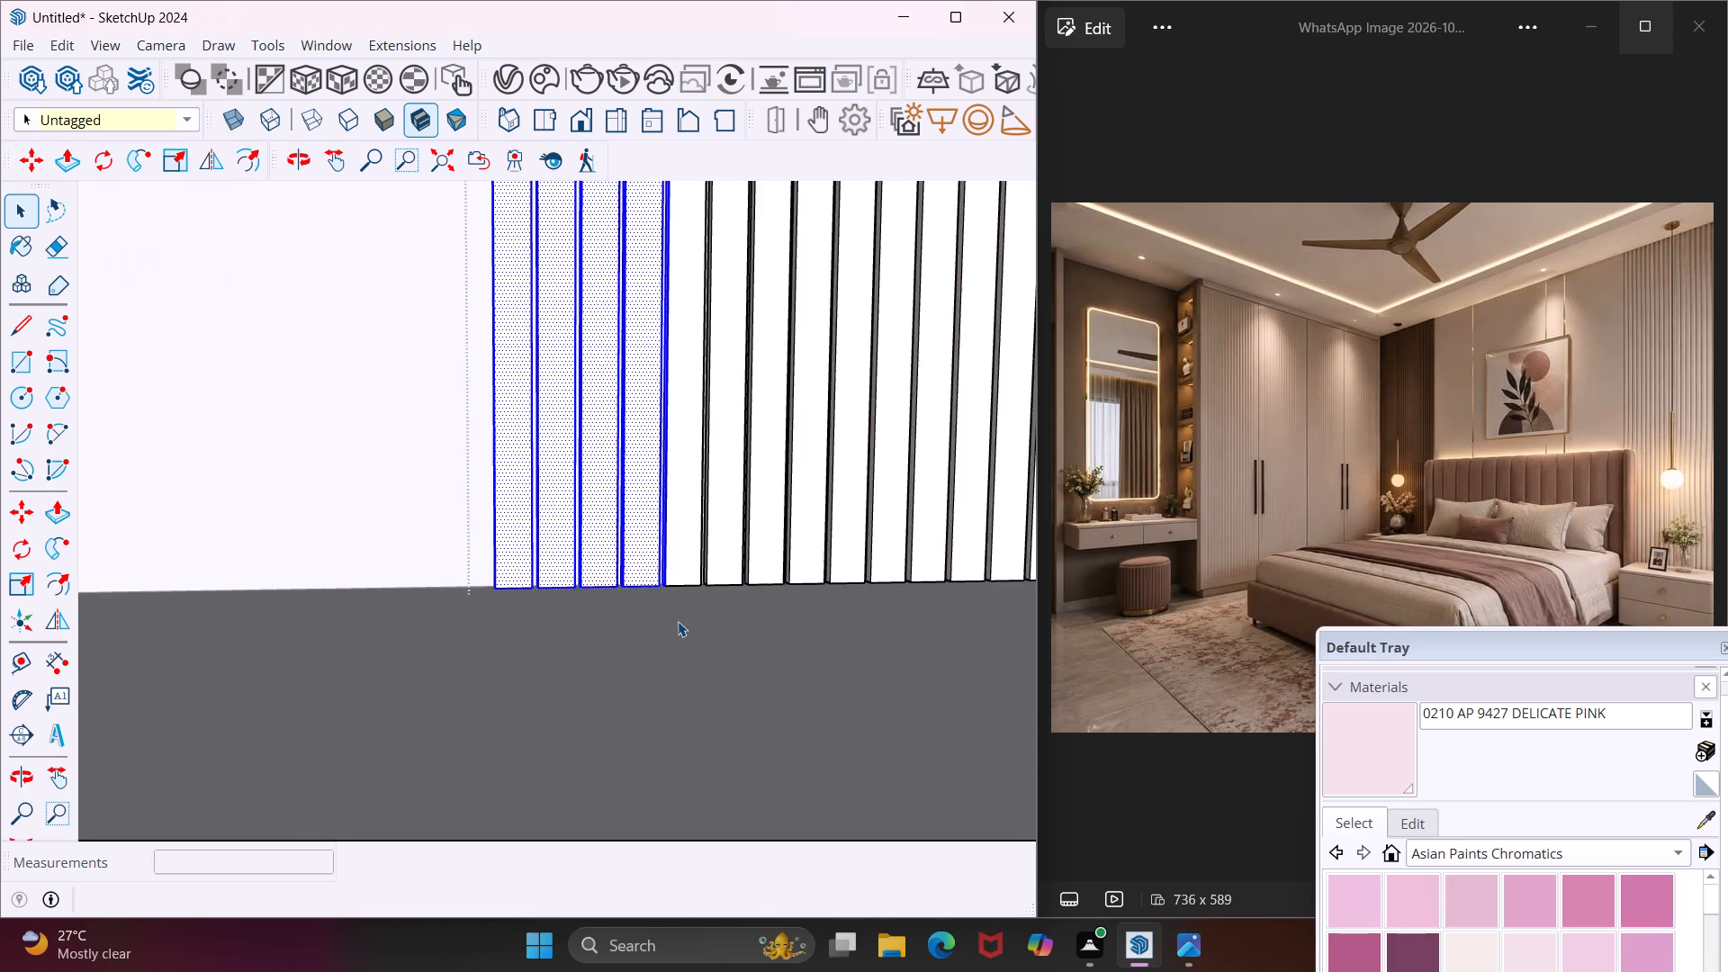
pyautogui.scroll(15, 678, 621)
pyautogui.moveTo(632, 519); pyautogui.dragTo(609, 531, button='middle')
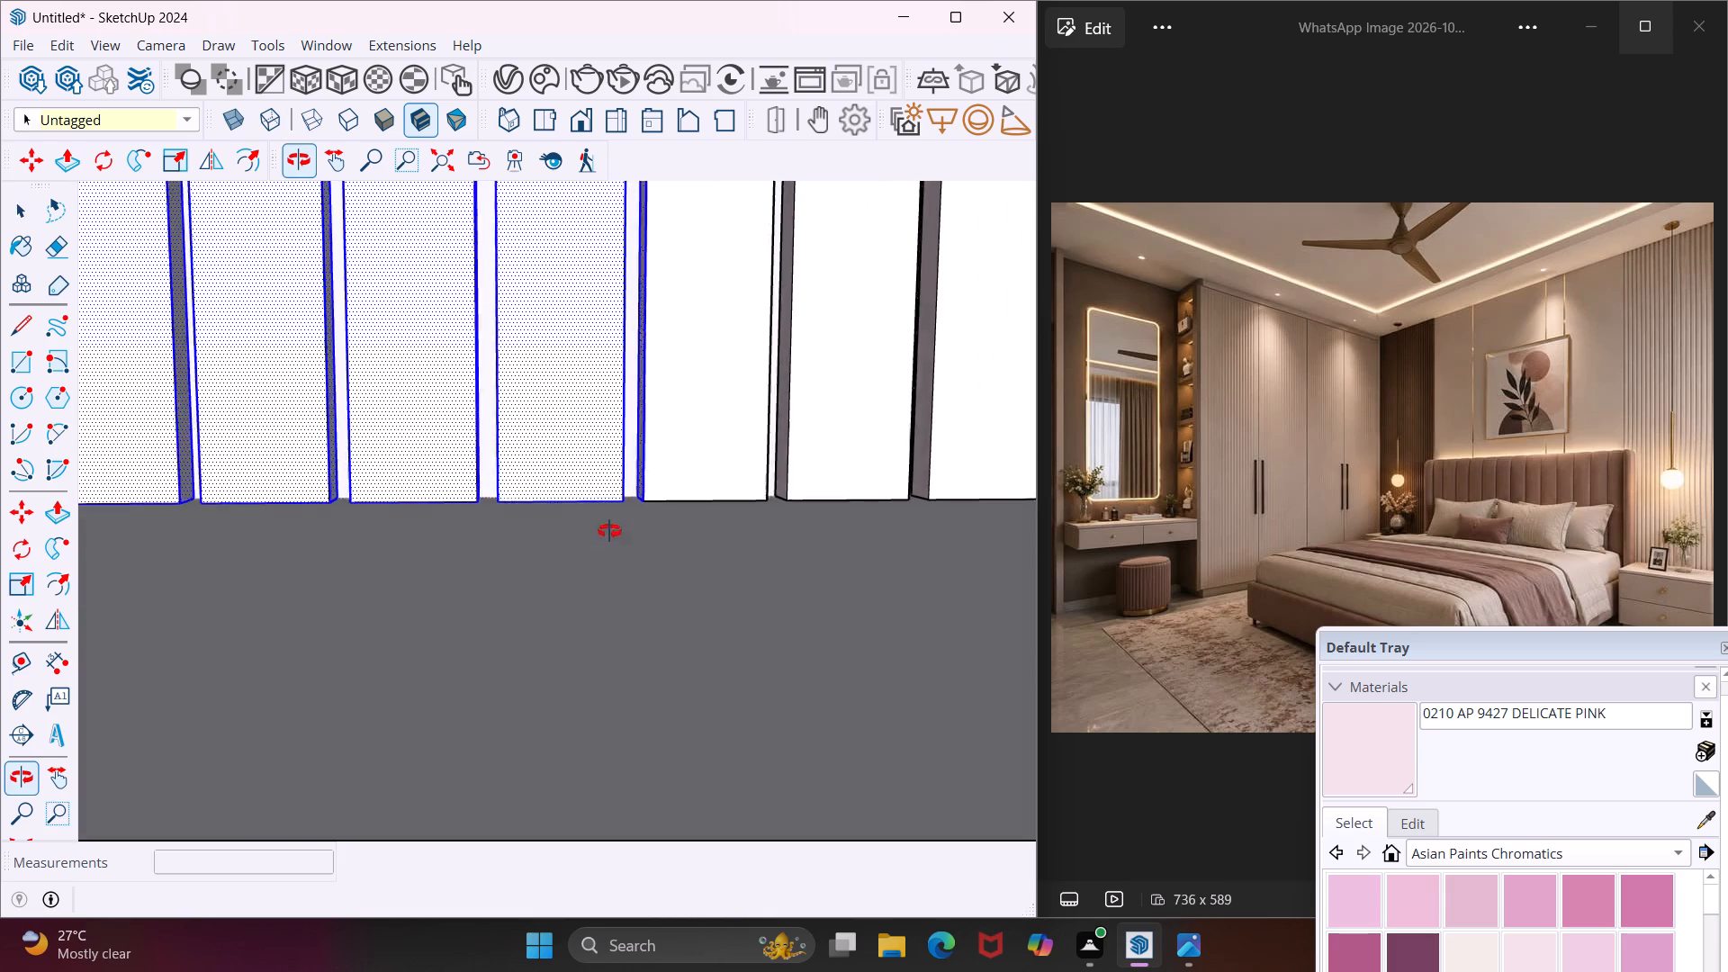
pyautogui.moveTo(609, 531); pyautogui.dragTo(591, 550, button='middle')
pyautogui.scroll(2, 644, 442)
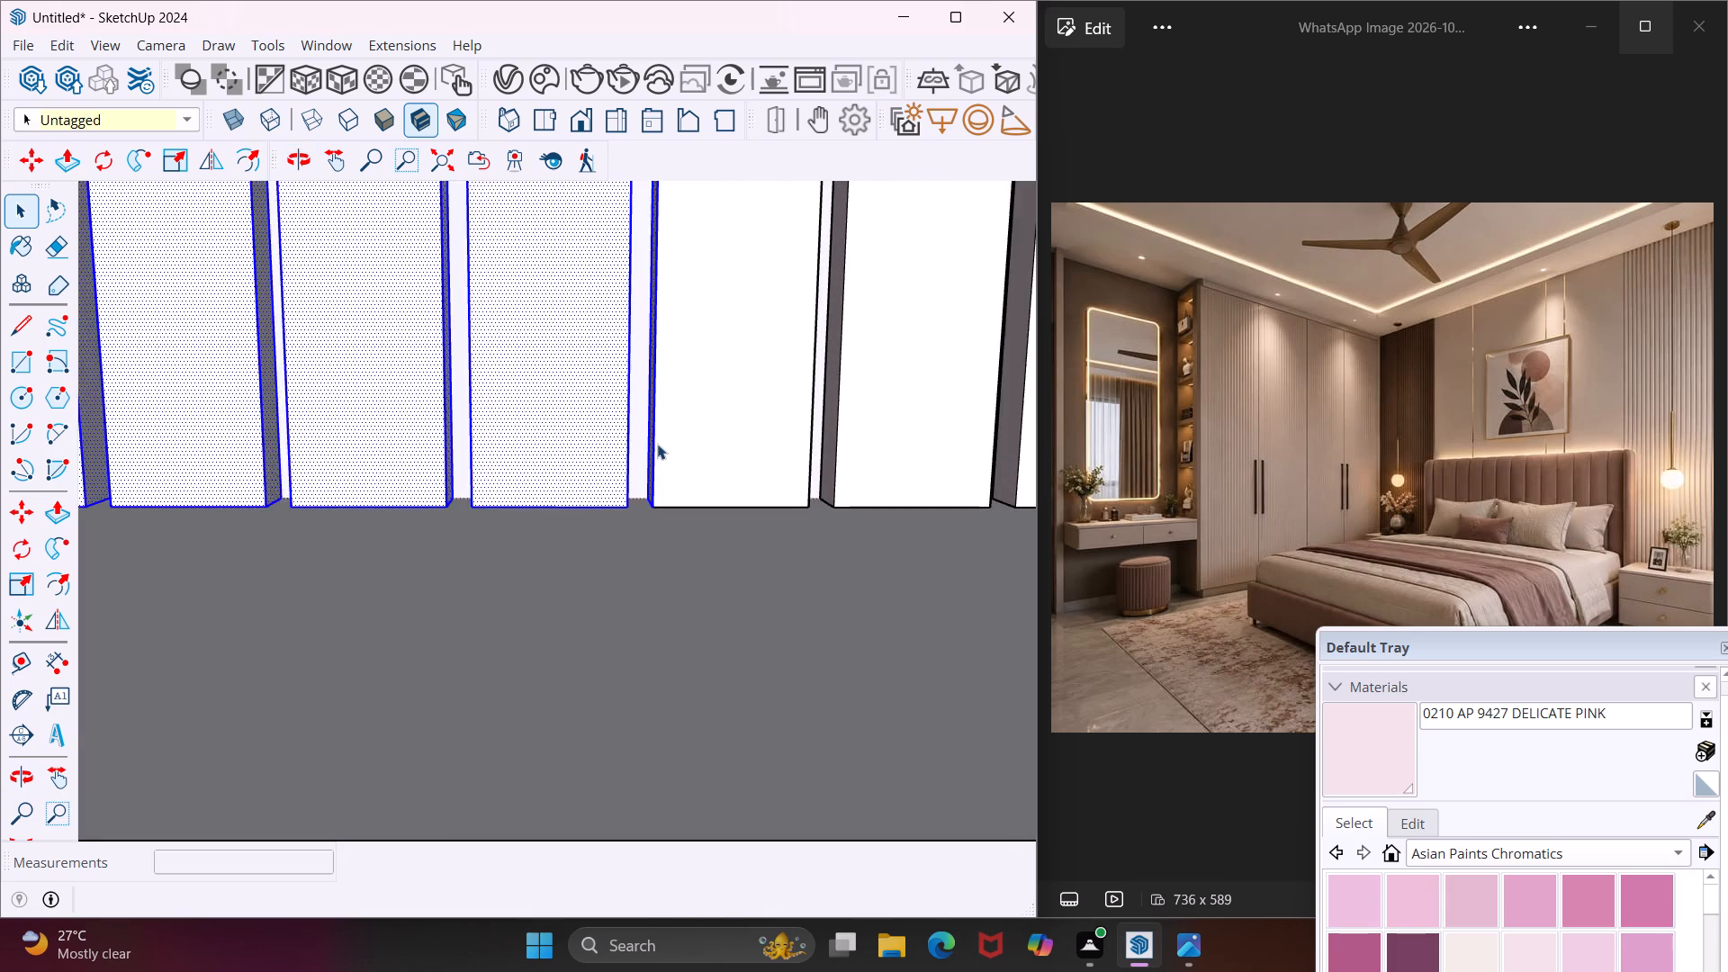
pyautogui.scroll(-6, 657, 444)
pyautogui.scroll(-18, 657, 444)
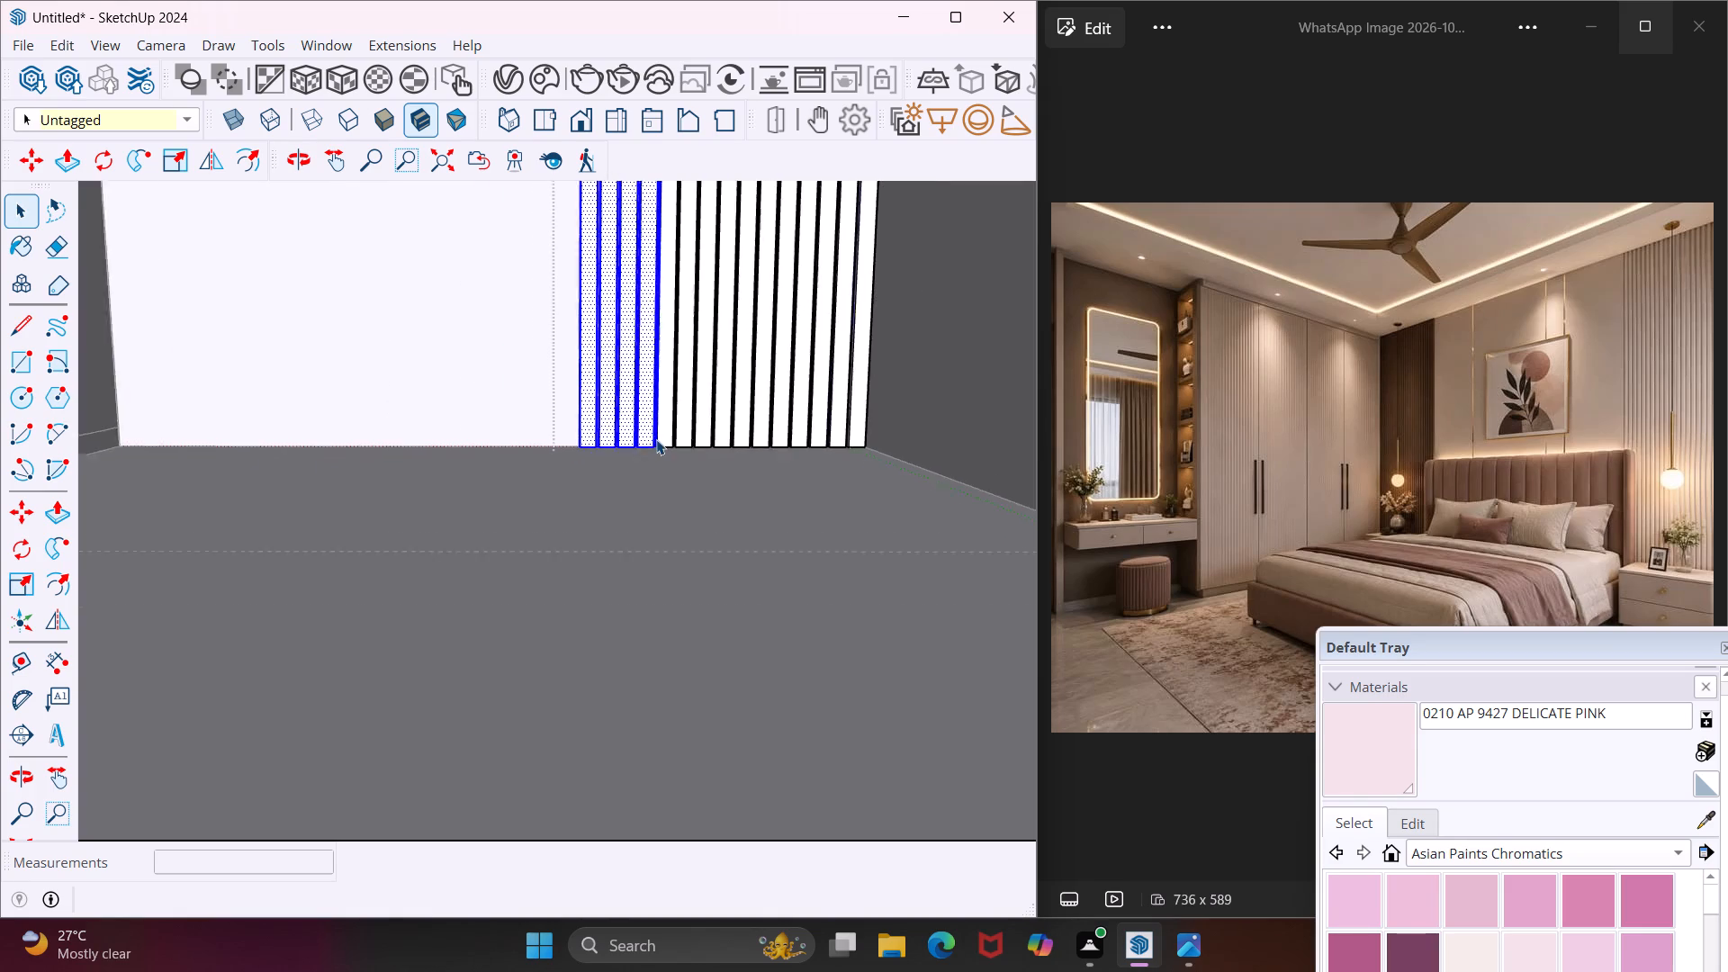
pyautogui.scroll(-2, 656, 439)
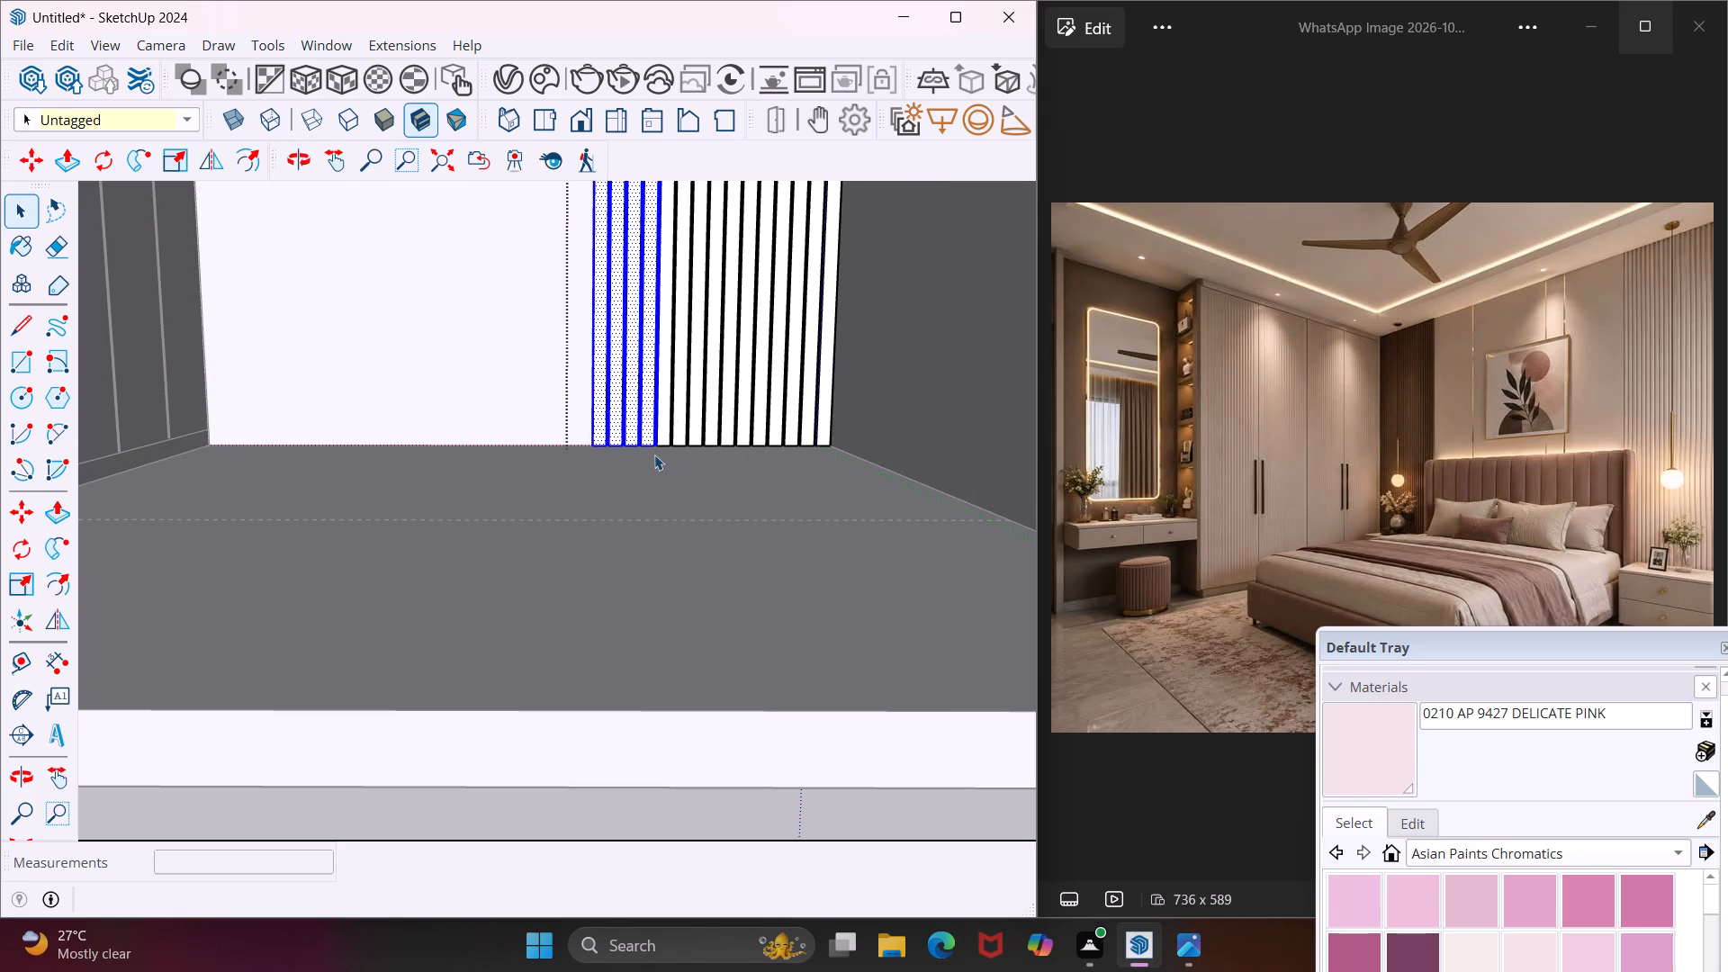
pyautogui.scroll(20, 649, 452)
pyautogui.scroll(5, 649, 452)
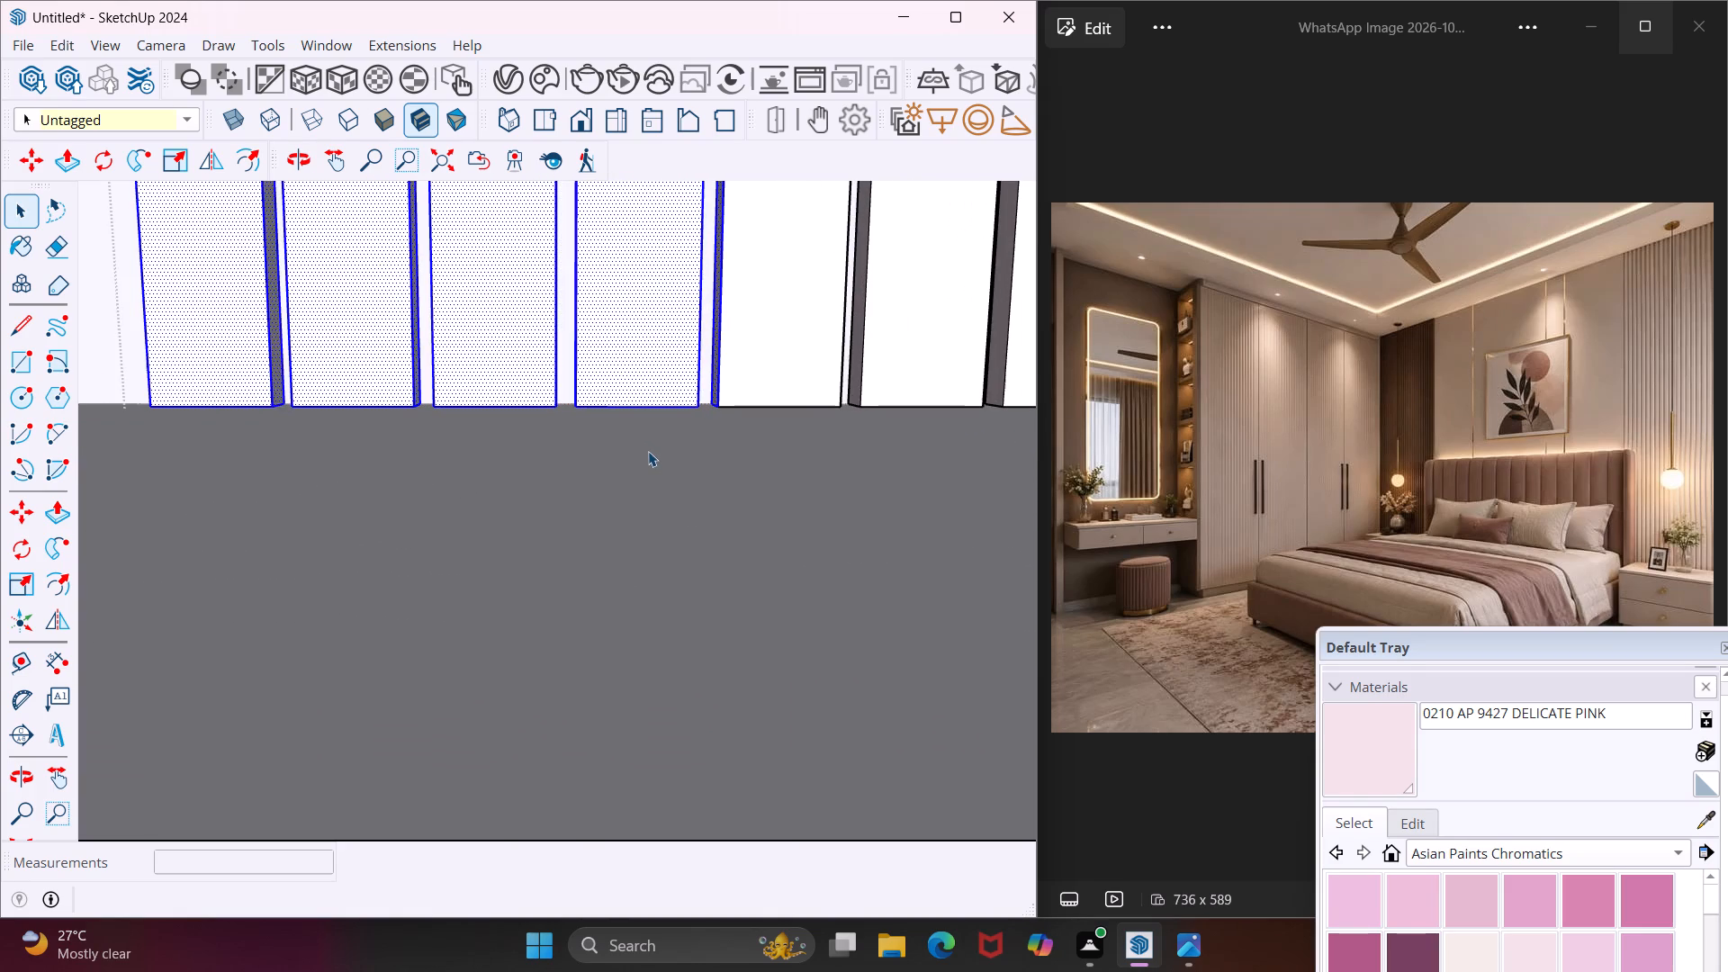
pyautogui.press('m')
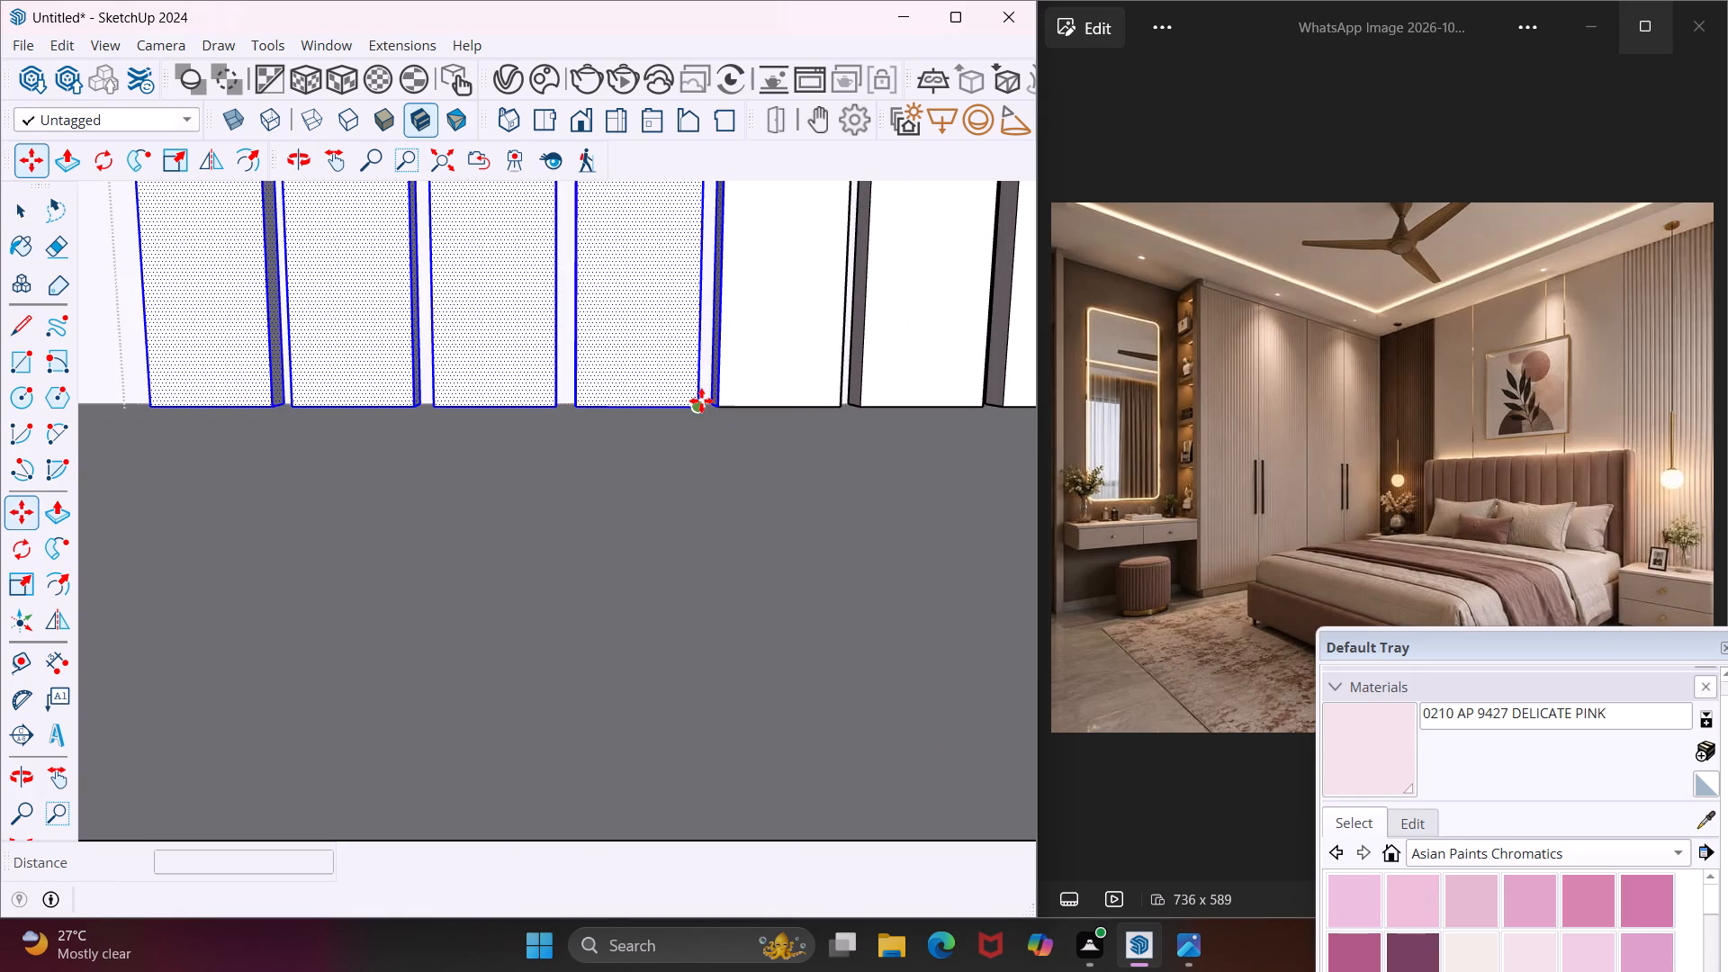
pyautogui.click(699, 400)
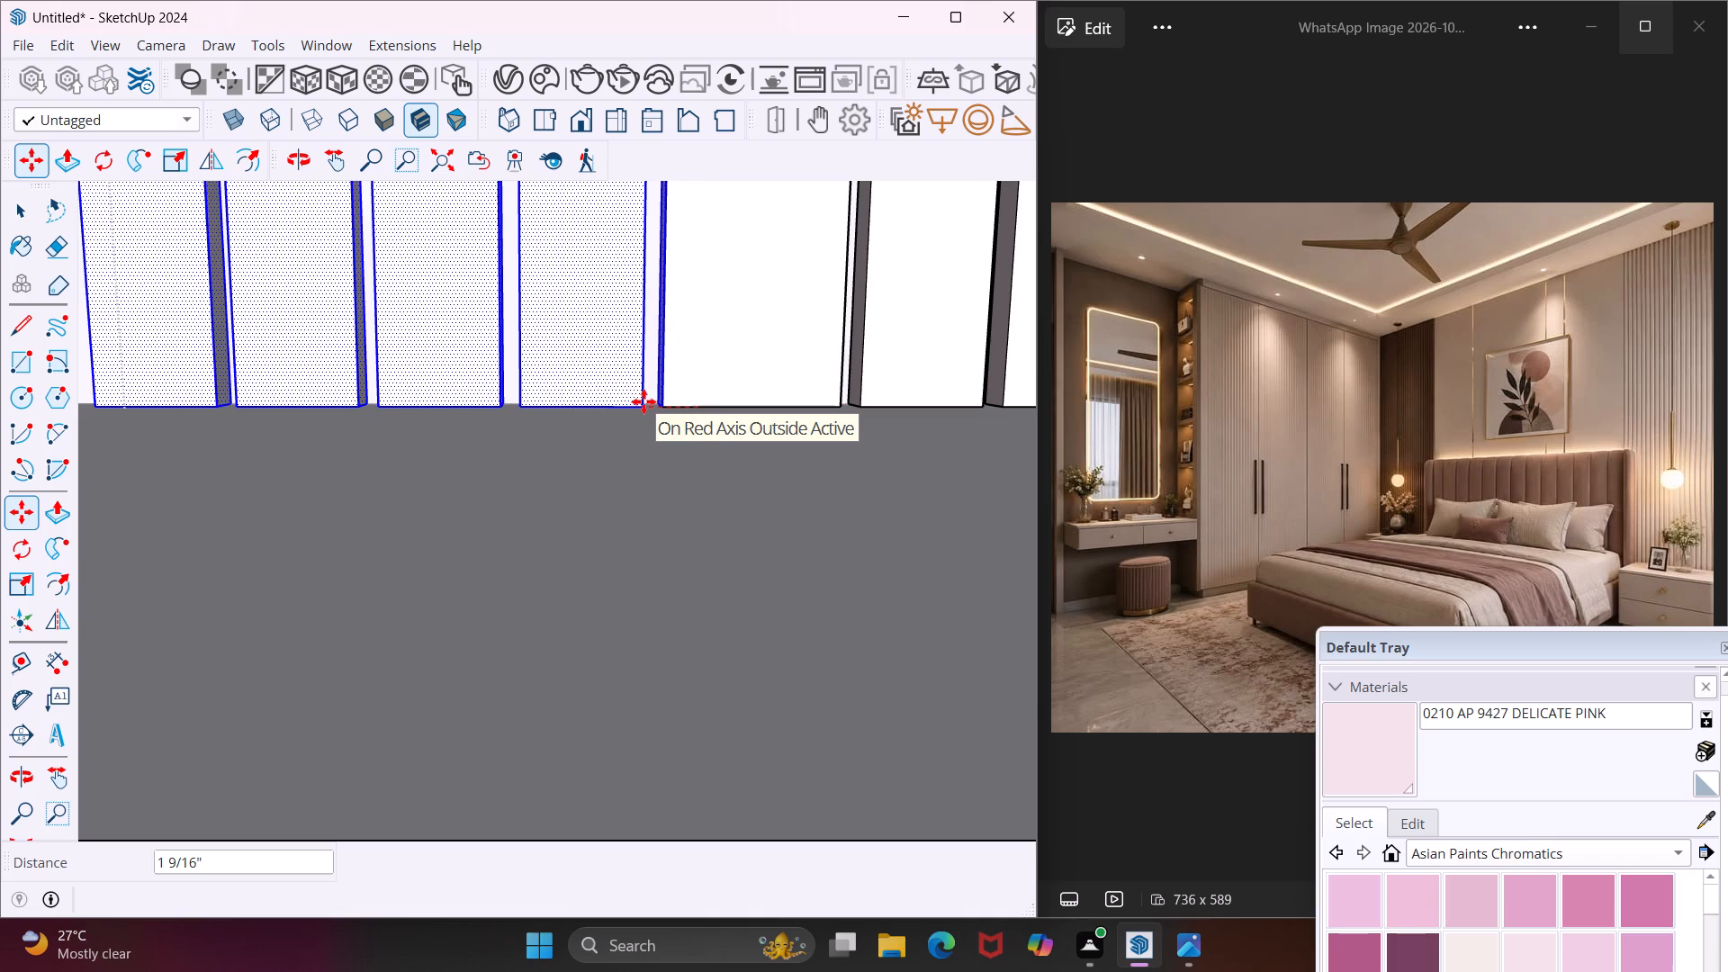
pyautogui.scroll(-20, 643, 401)
pyautogui.scroll(-7, 643, 401)
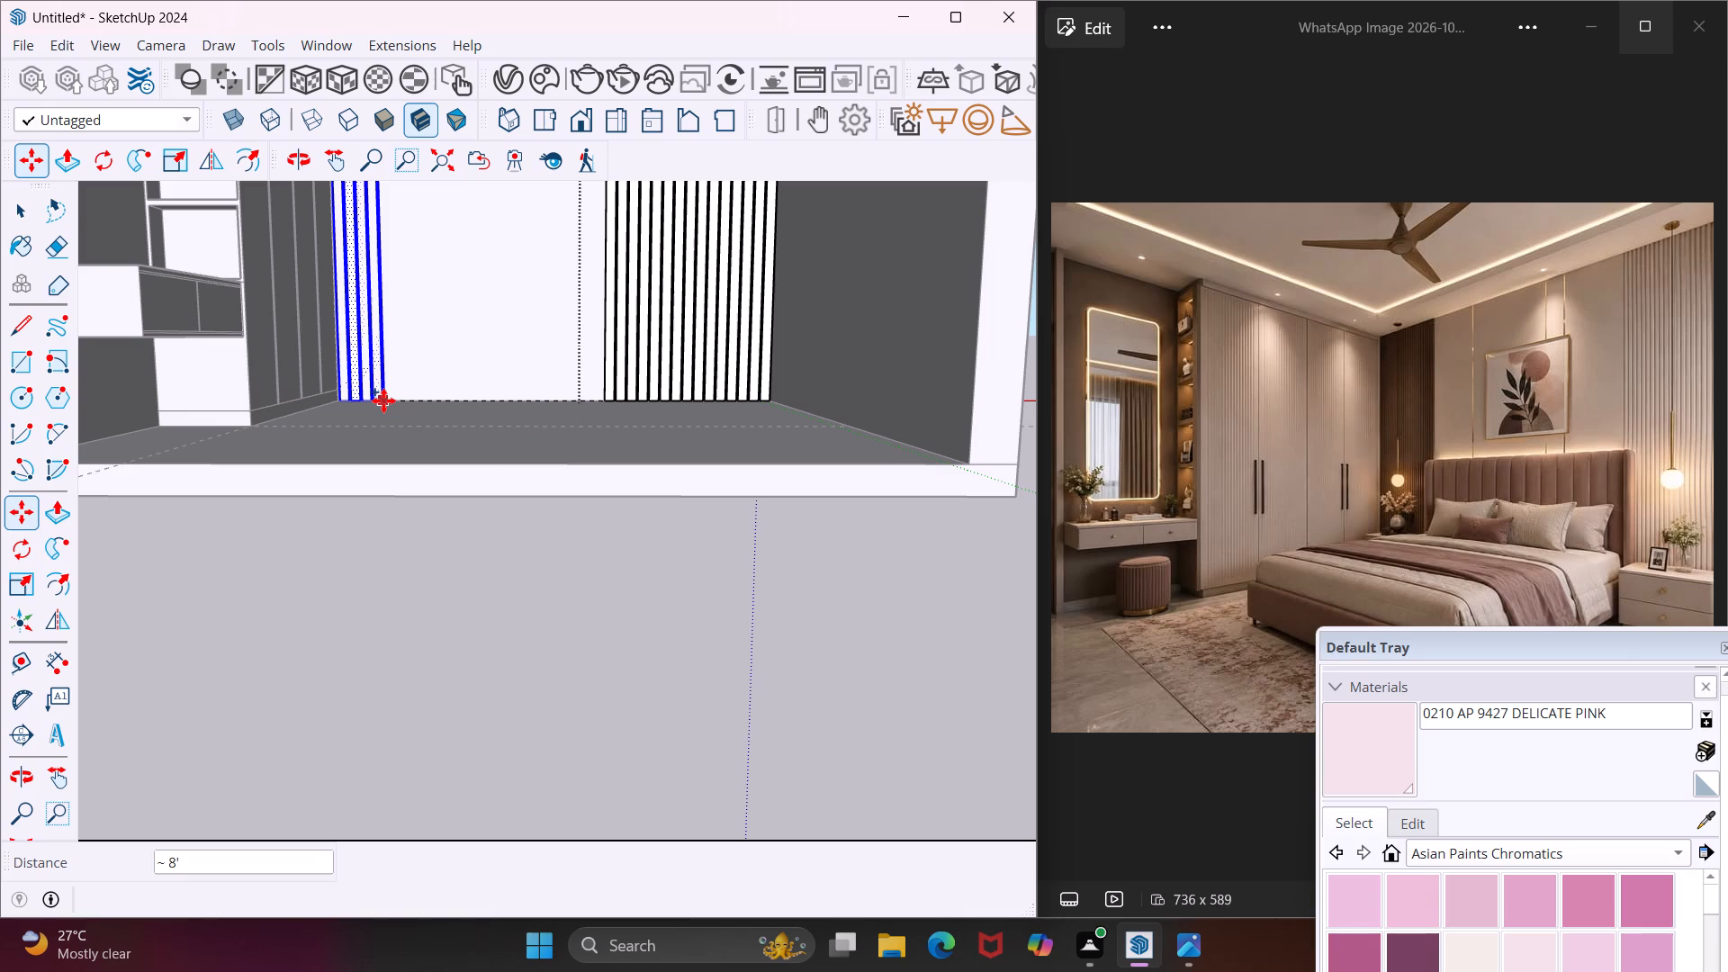
pyautogui.click(382, 400)
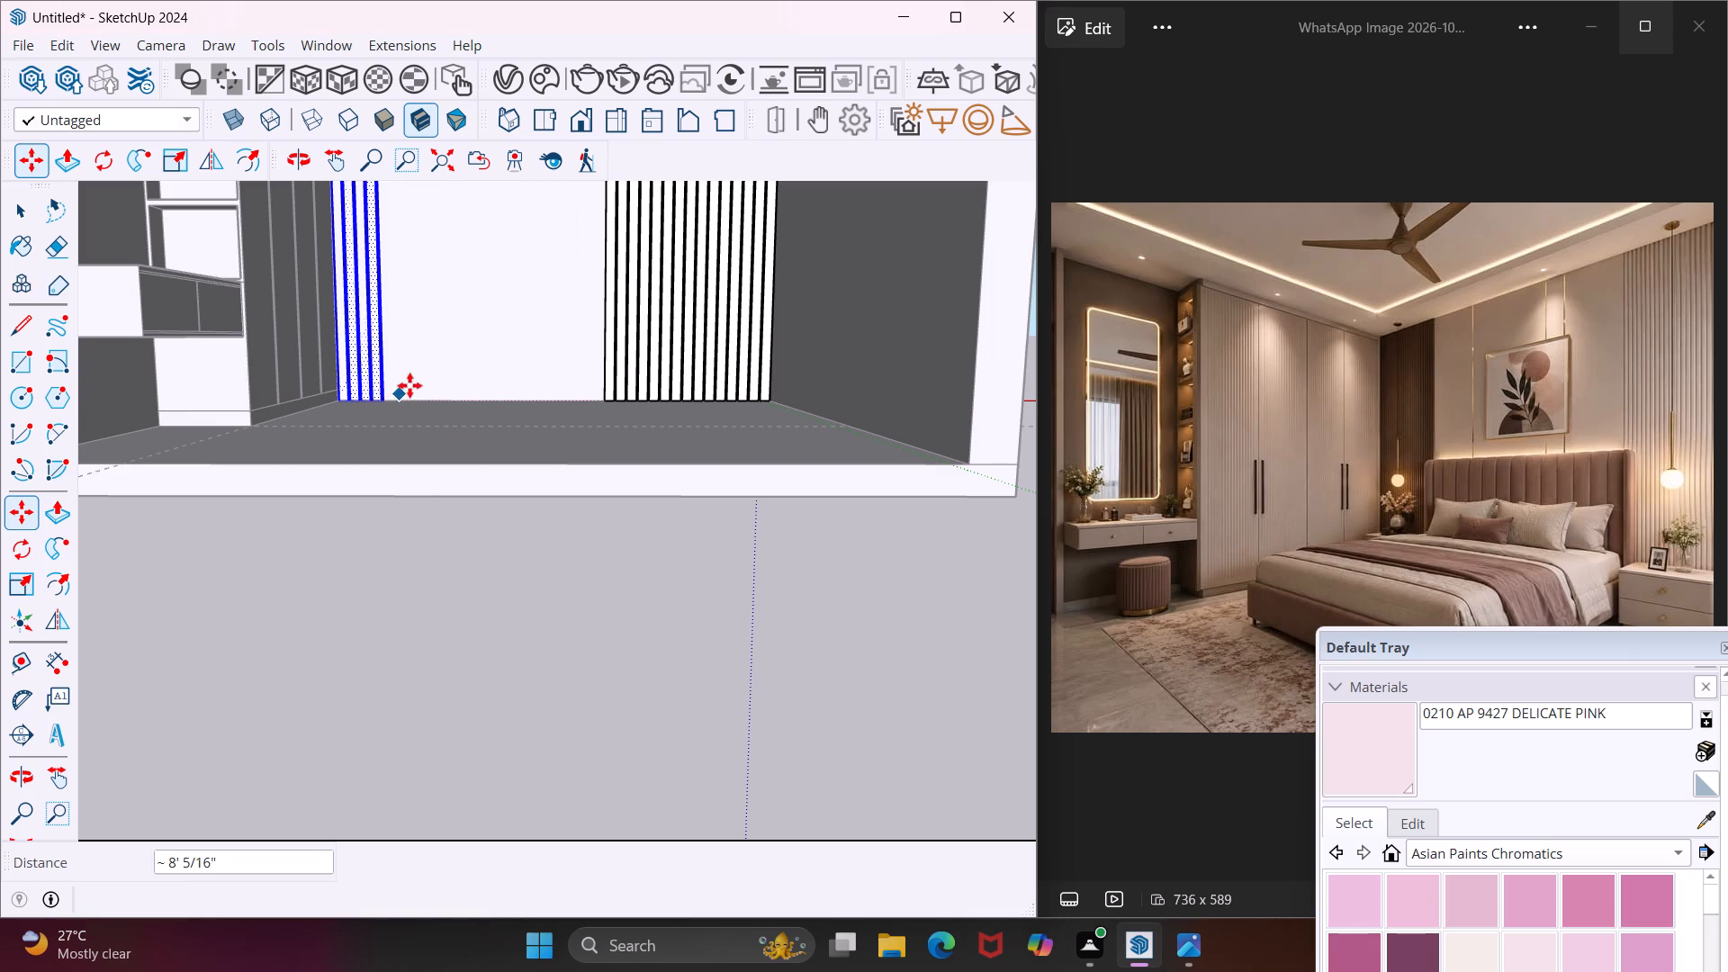
# Copy the four wardrobe-corner slats about 1' 4 1/16" along the back wall, continuing the row away from the wardrobe.
pyautogui.scroll(-6, 423, 361)
pyautogui.moveTo(439, 290); pyautogui.dragTo(504, 423, button='middle')
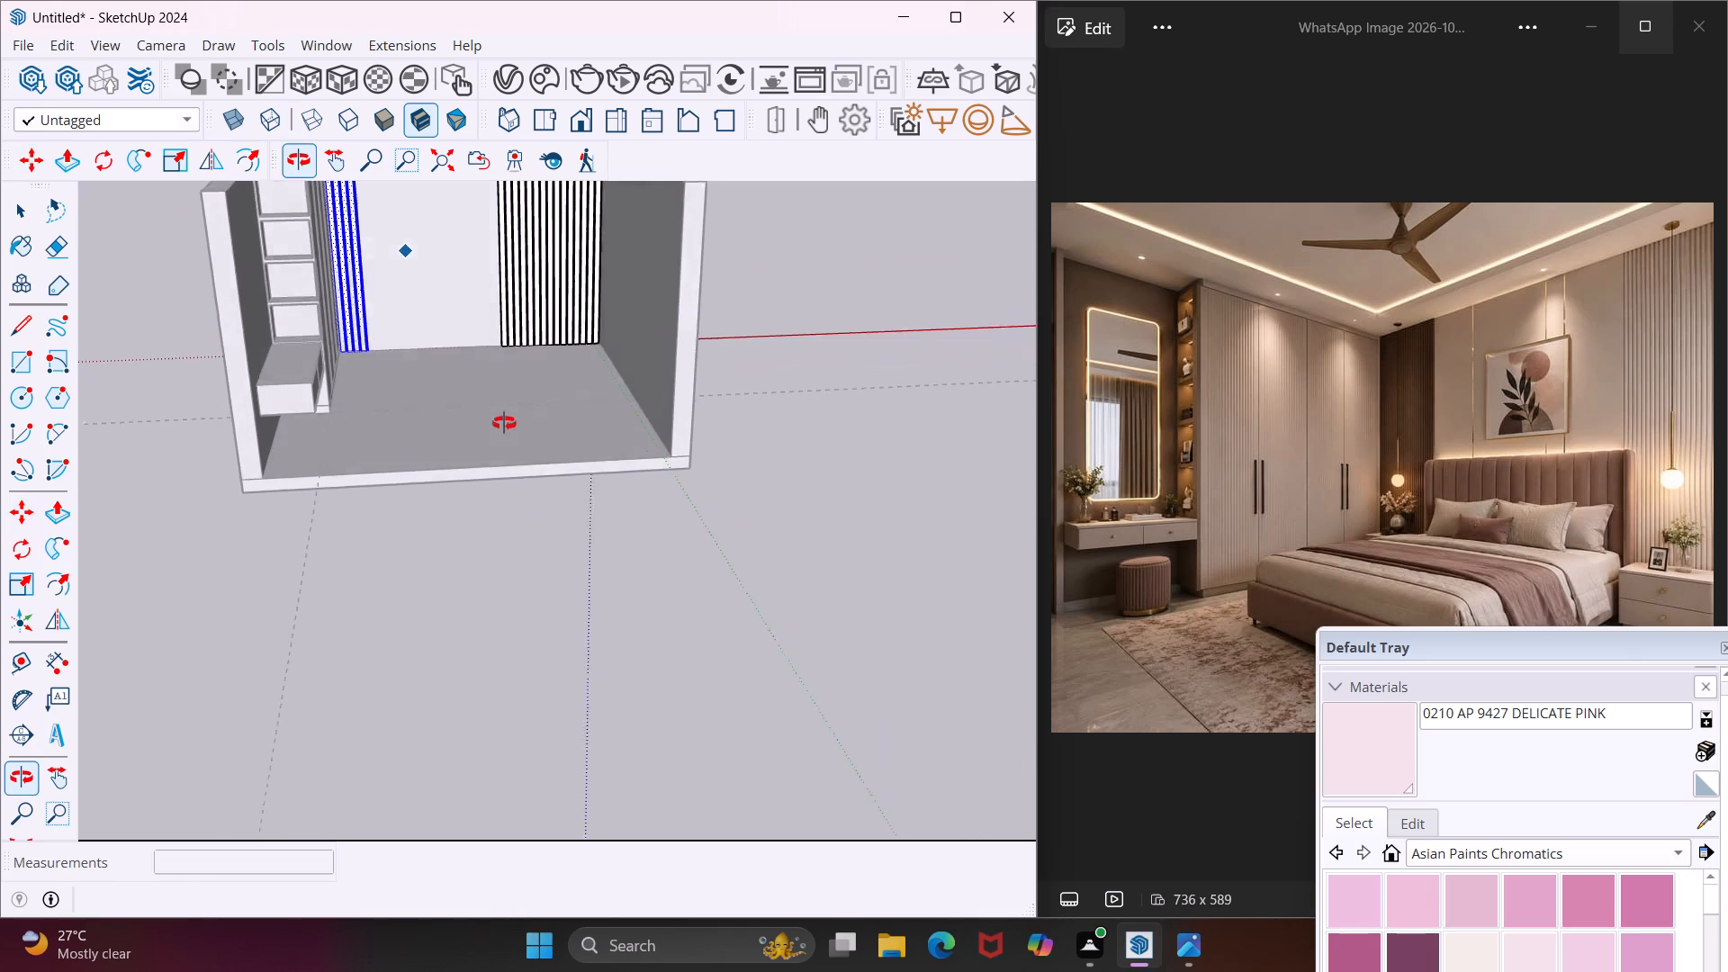
pyautogui.moveTo(504, 423); pyautogui.dragTo(505, 426, button='middle')
pyautogui.scroll(-9, 477, 378)
pyautogui.scroll(16, 432, 288)
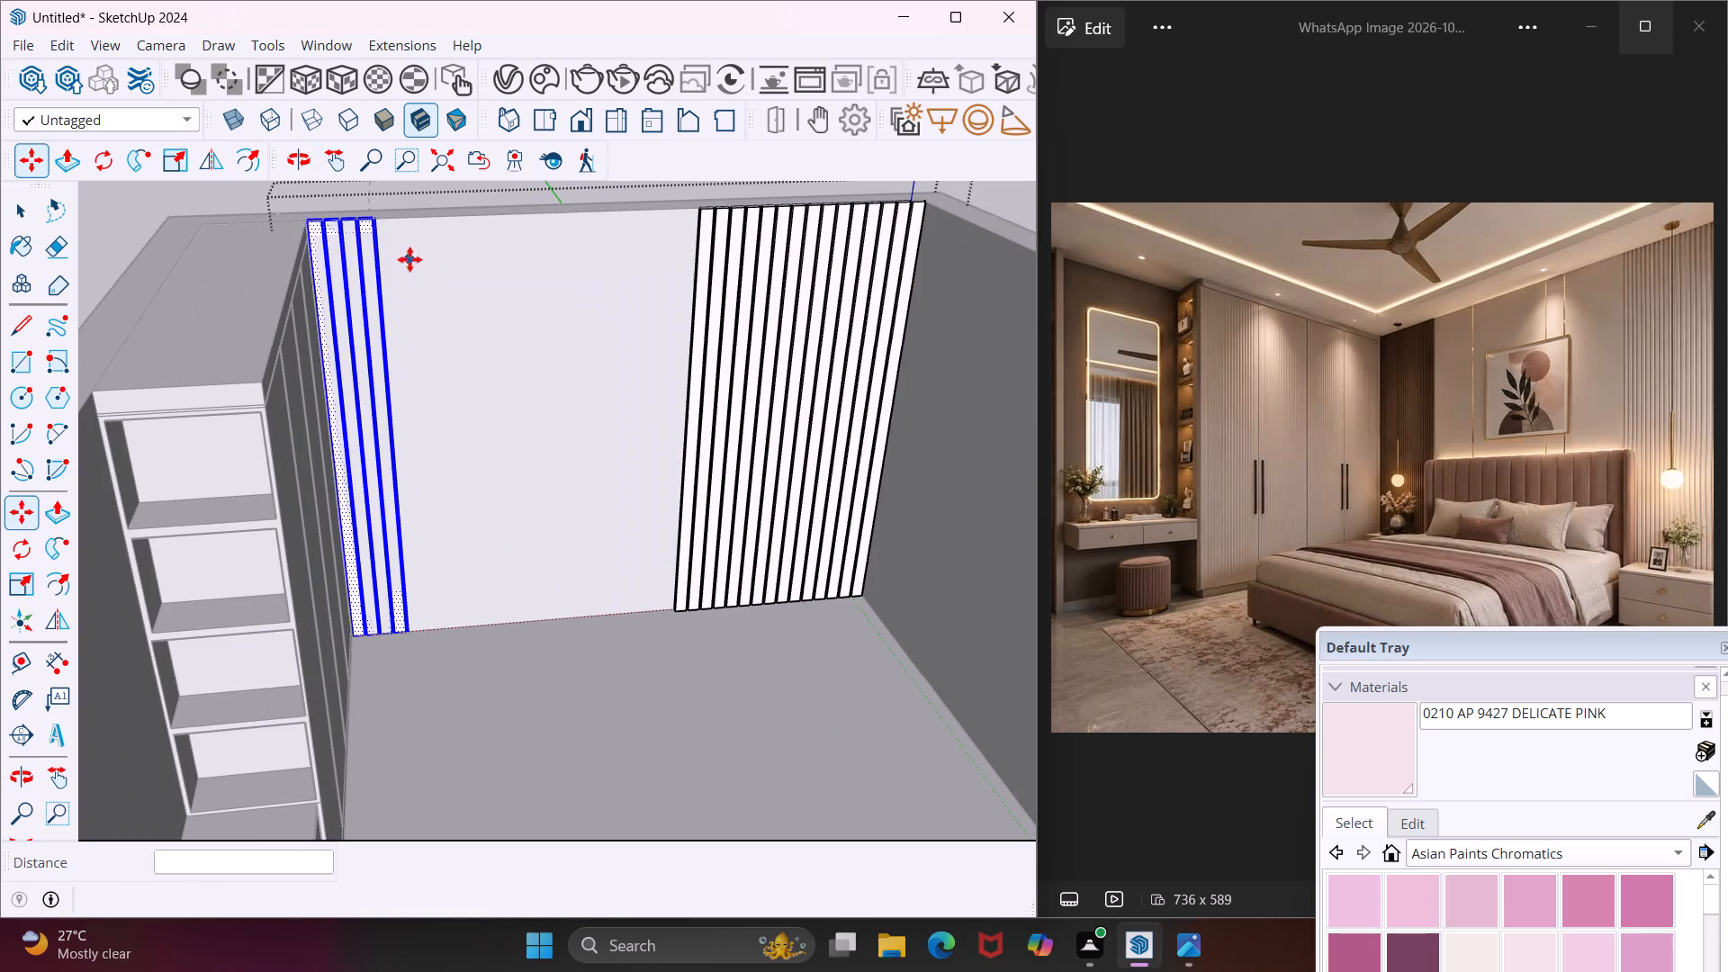
pyautogui.moveTo(409, 259); pyautogui.dragTo(280, 275, button='middle')
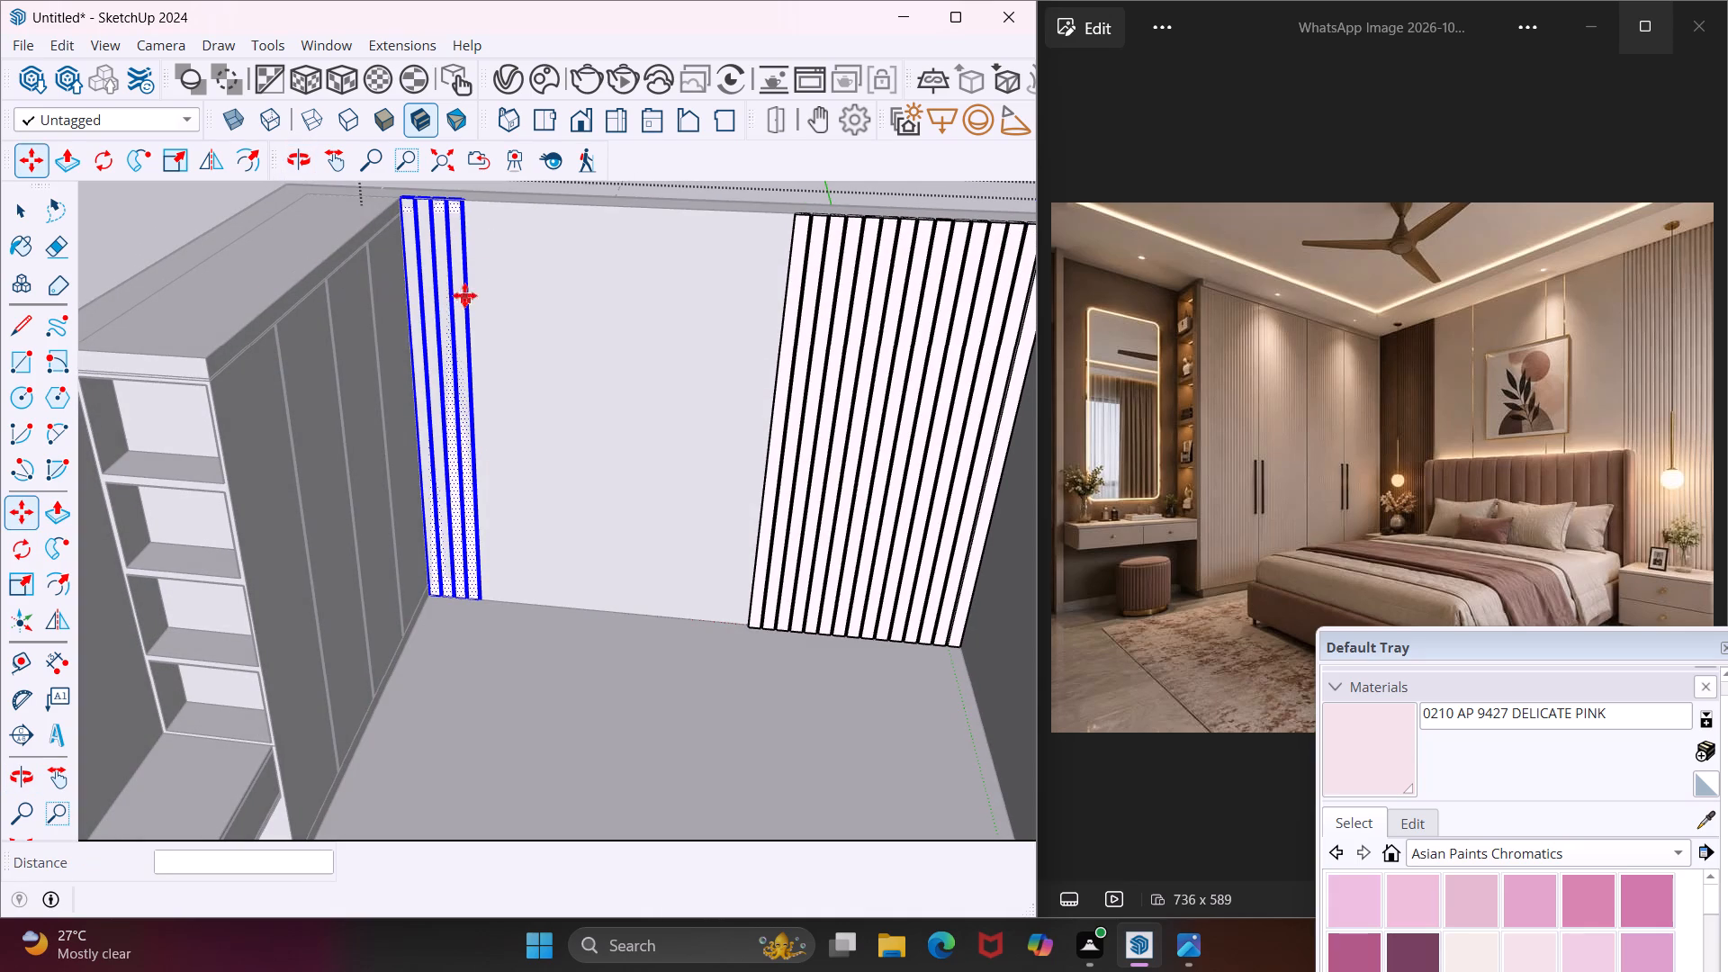
pyautogui.scroll(13, 469, 236)
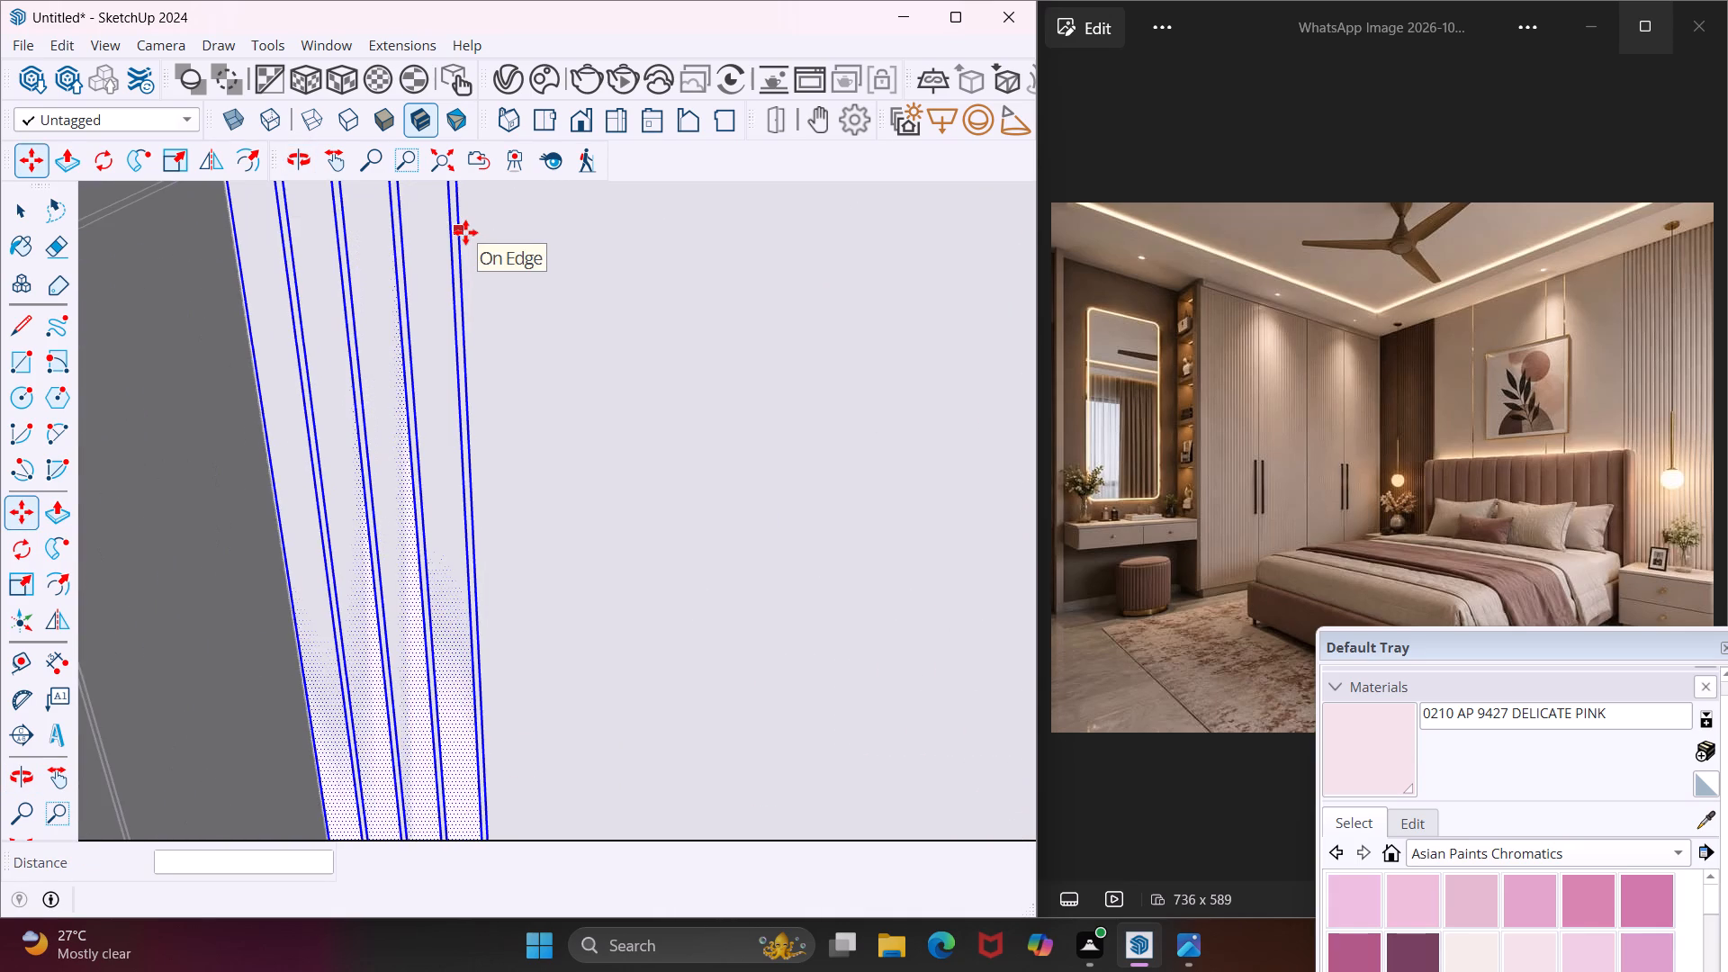
pyautogui.moveTo(465, 232); pyautogui.dragTo(707, 121, button='middle')
pyautogui.moveTo(686, 243); pyautogui.dragTo(461, 301, button='middle')
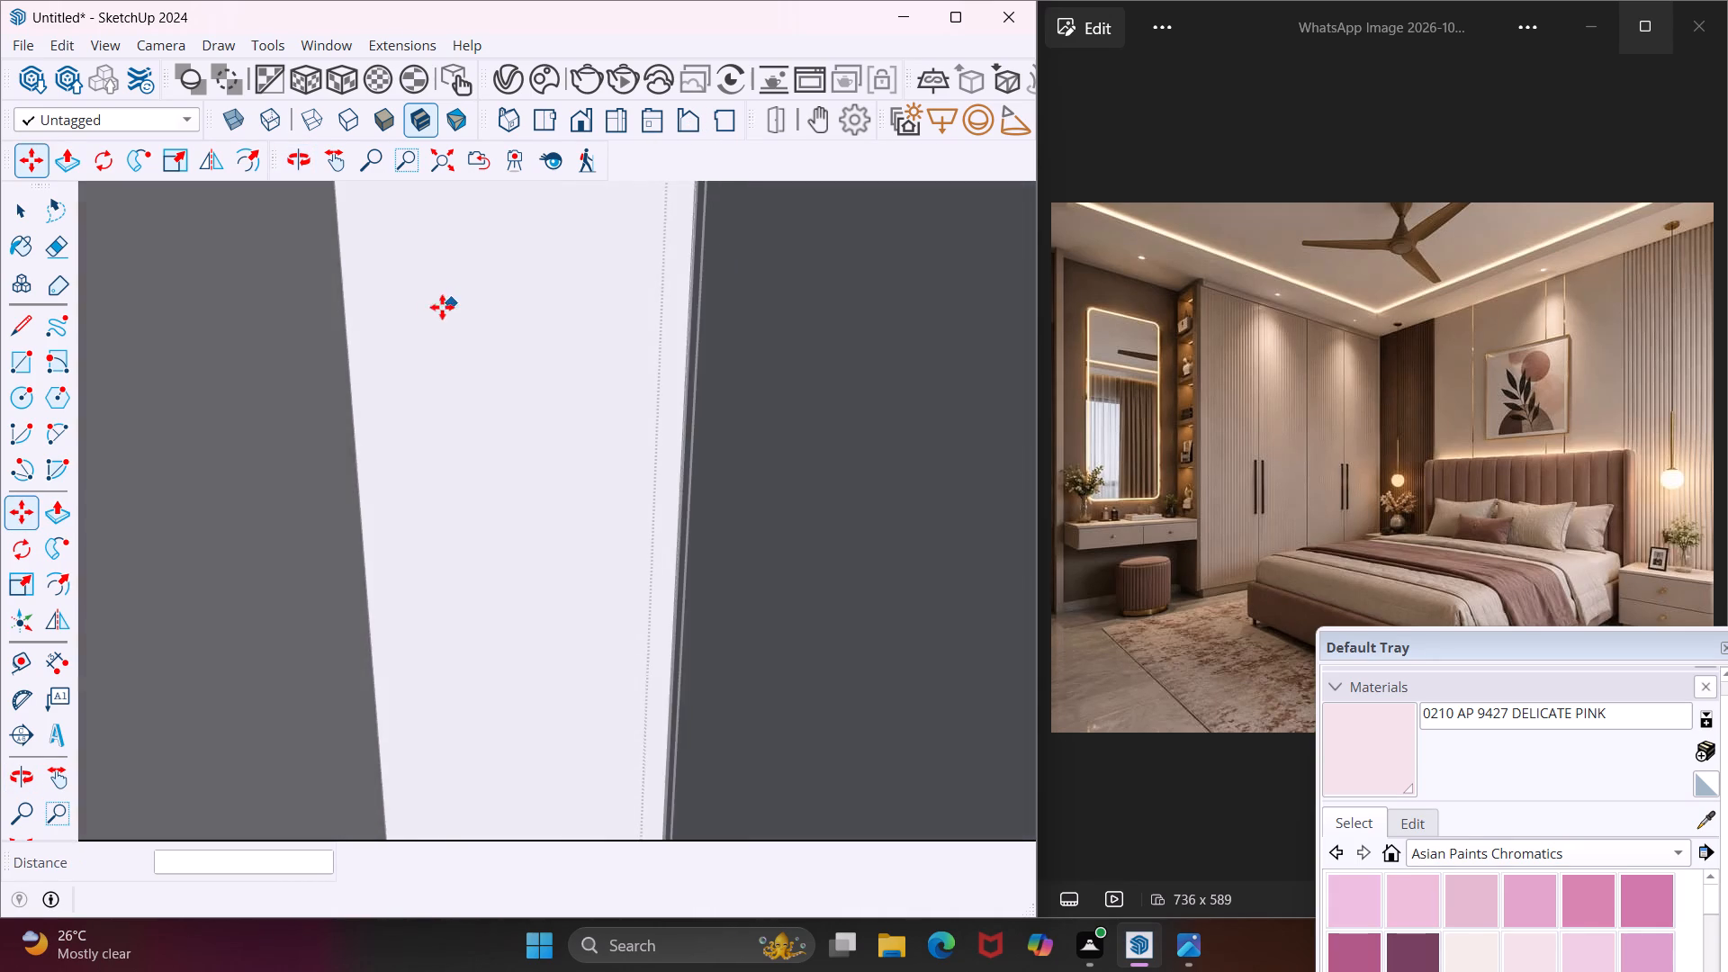
pyautogui.scroll(-18, 435, 310)
pyautogui.scroll(-12, 459, 322)
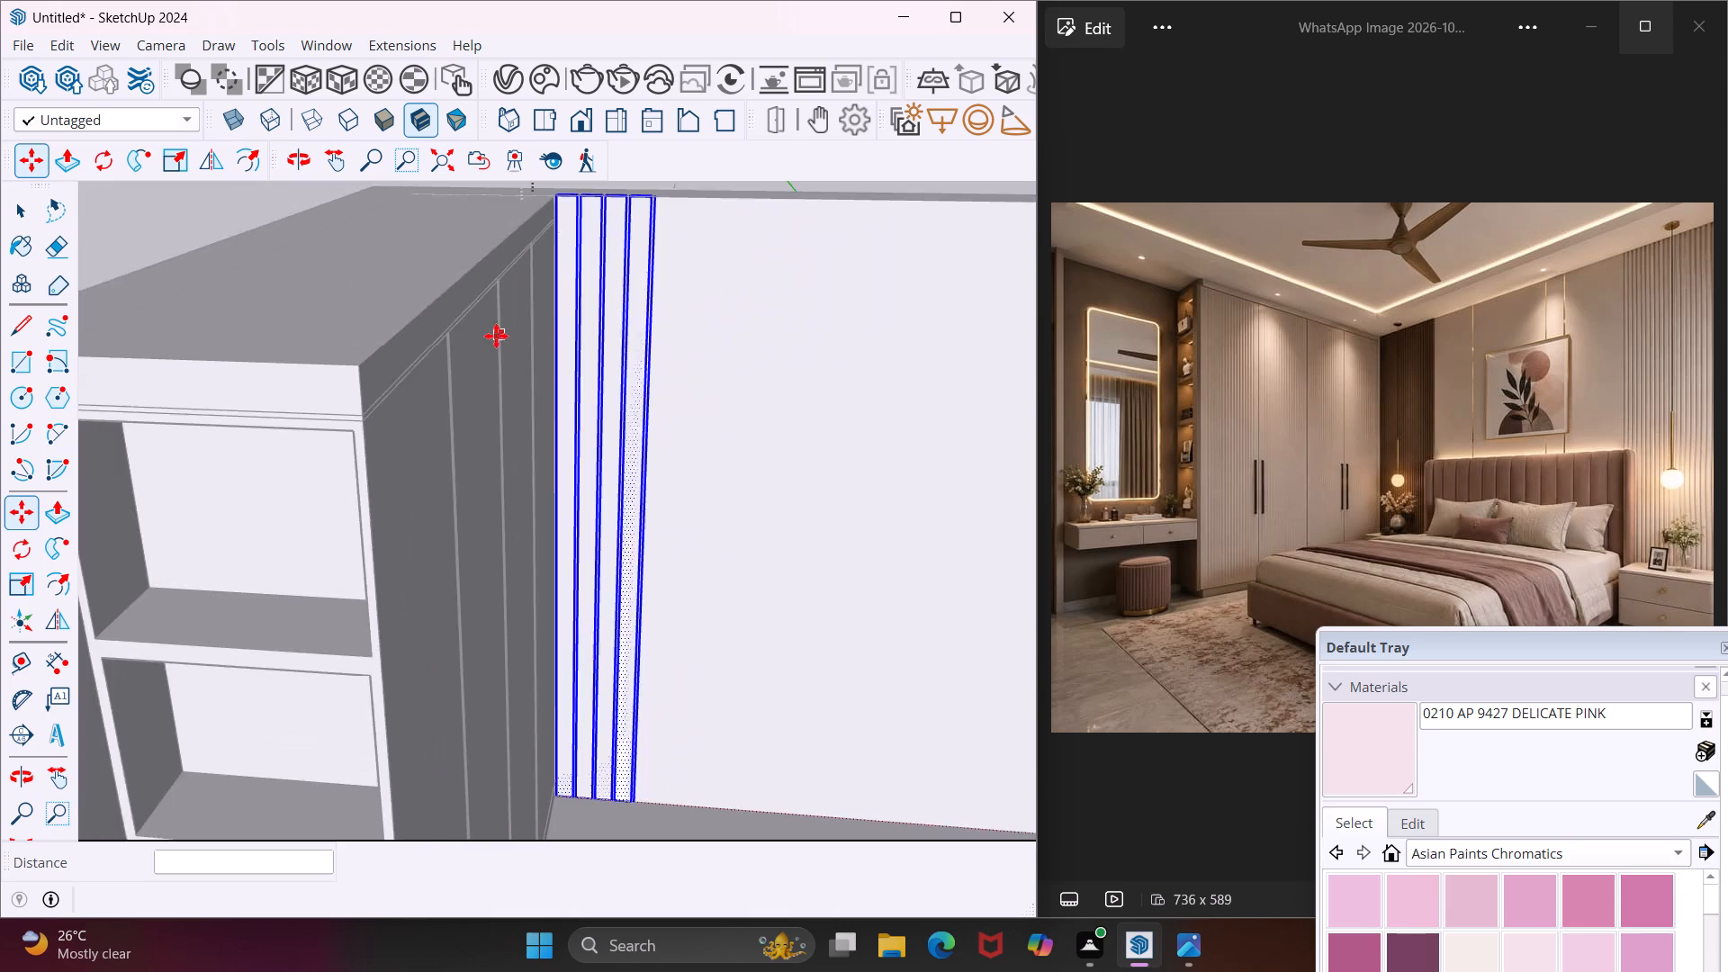
pyautogui.scroll(-5, 496, 336)
pyautogui.scroll(10, 602, 701)
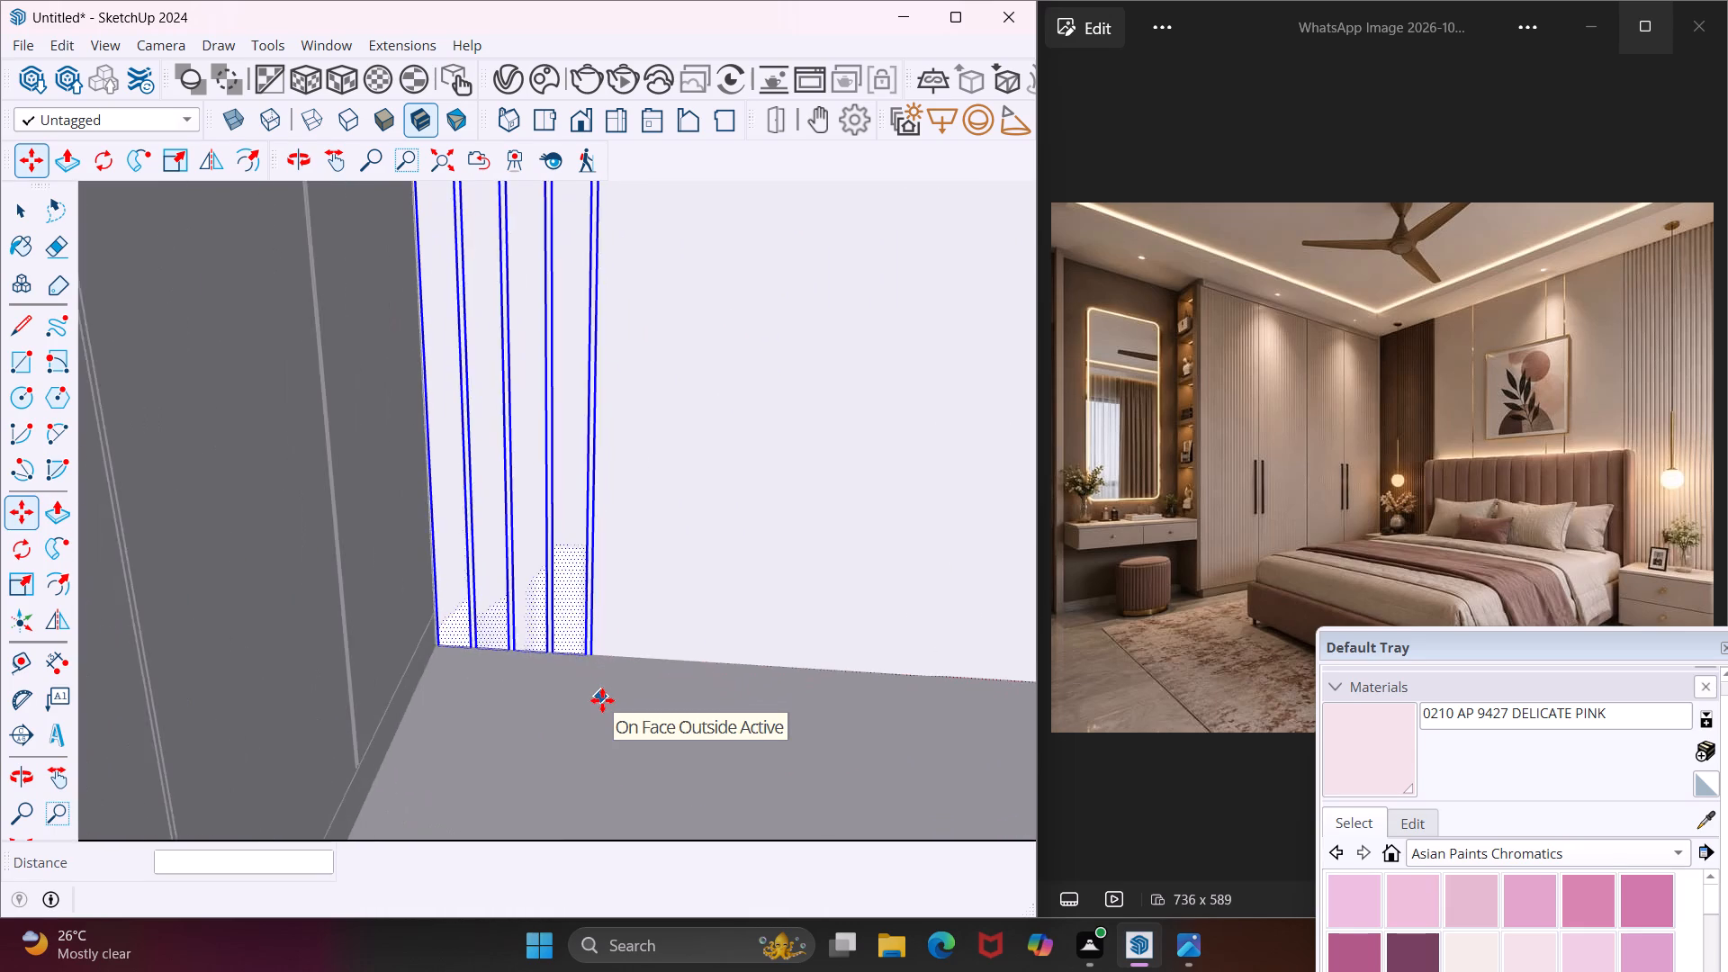
pyautogui.scroll(11, 602, 700)
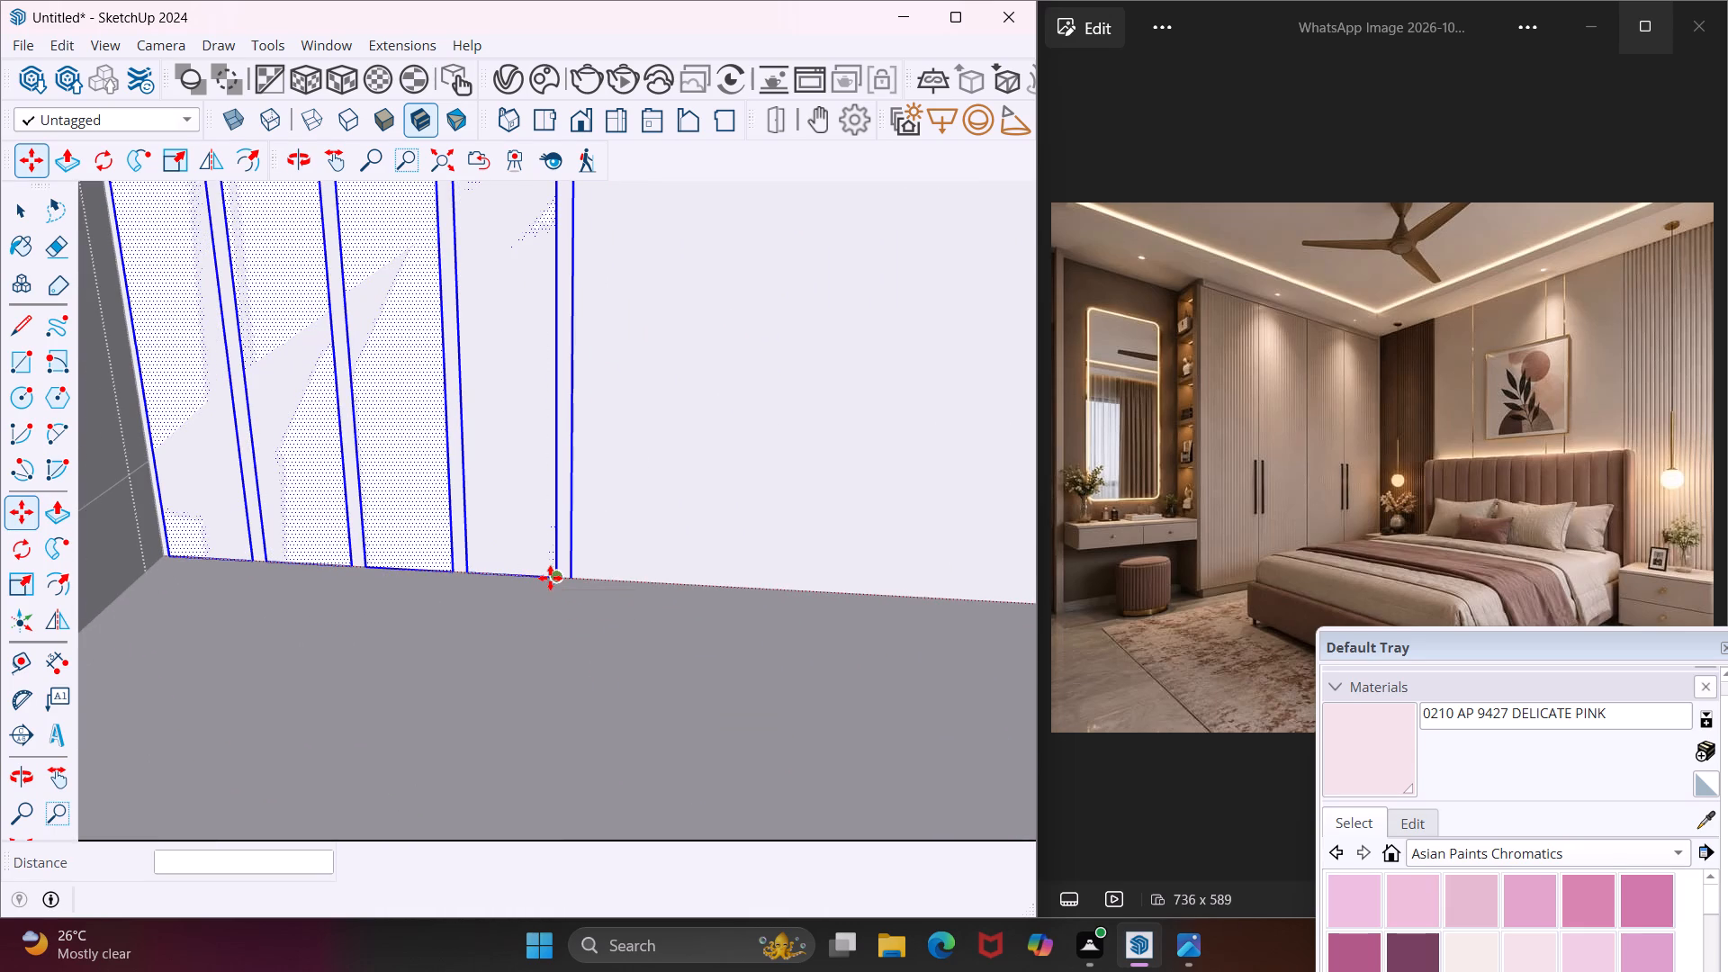
pyautogui.click(559, 579)
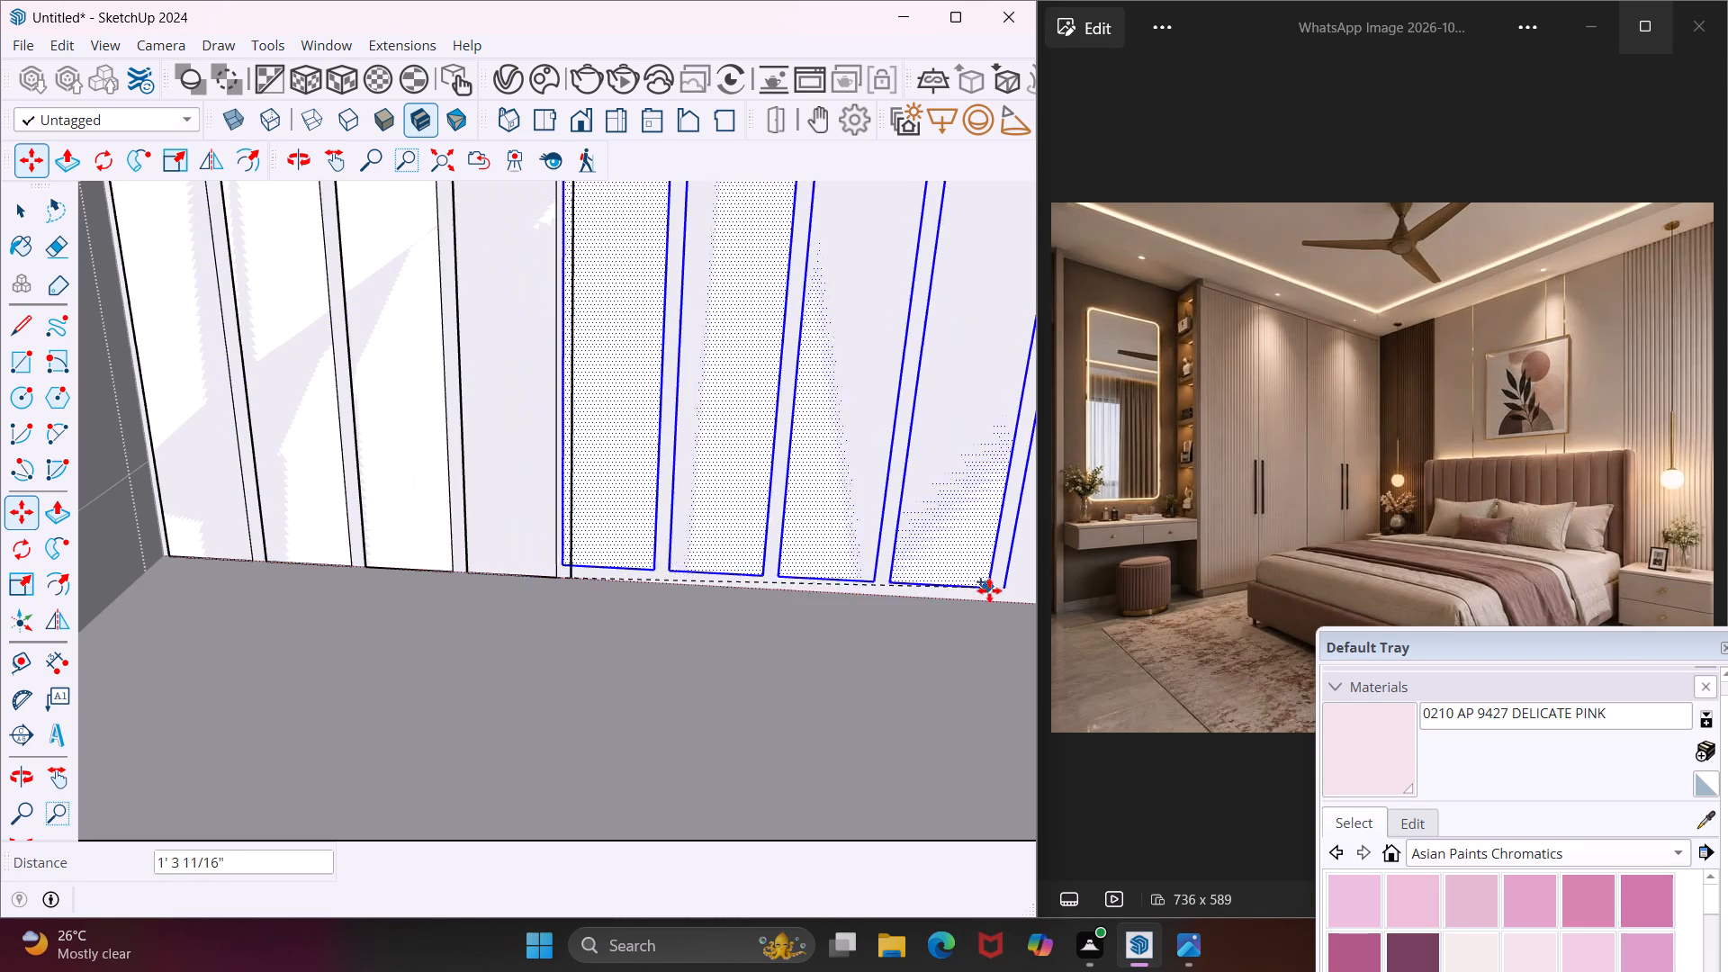
pyautogui.click(997, 592)
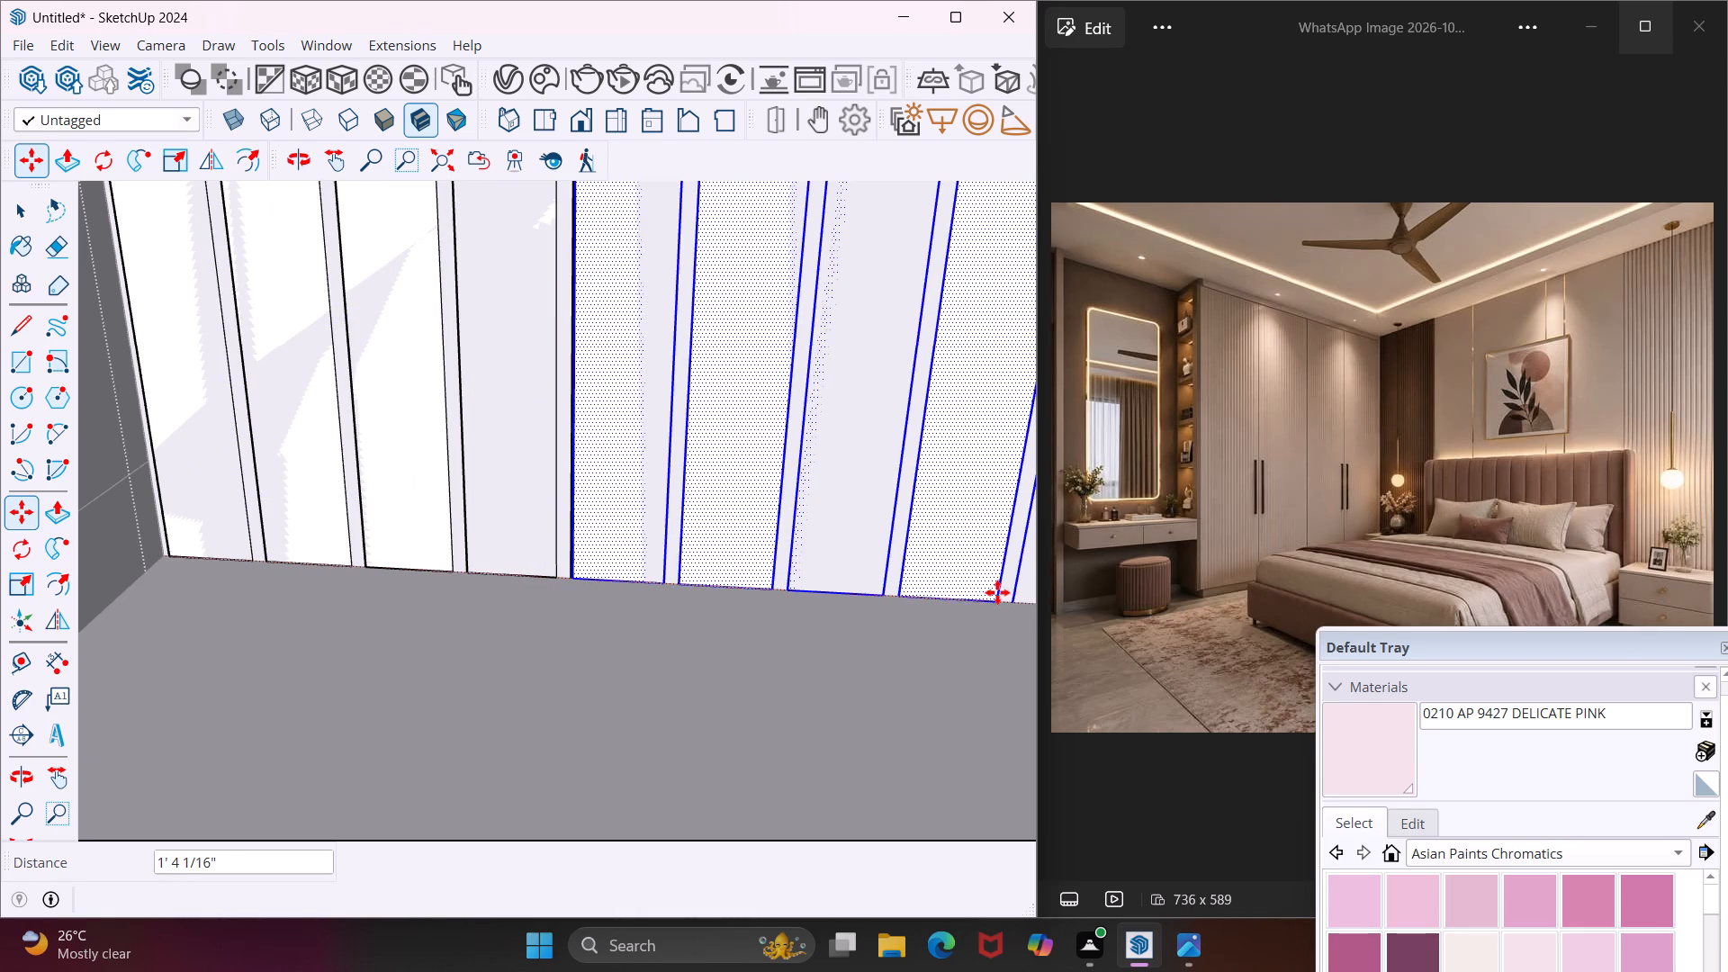
pyautogui.press('Escape')
pyautogui.press('space')
# Review both slatted sections of the back wall and close the panel group's editing.
pyautogui.scroll(-2, 662, 547)
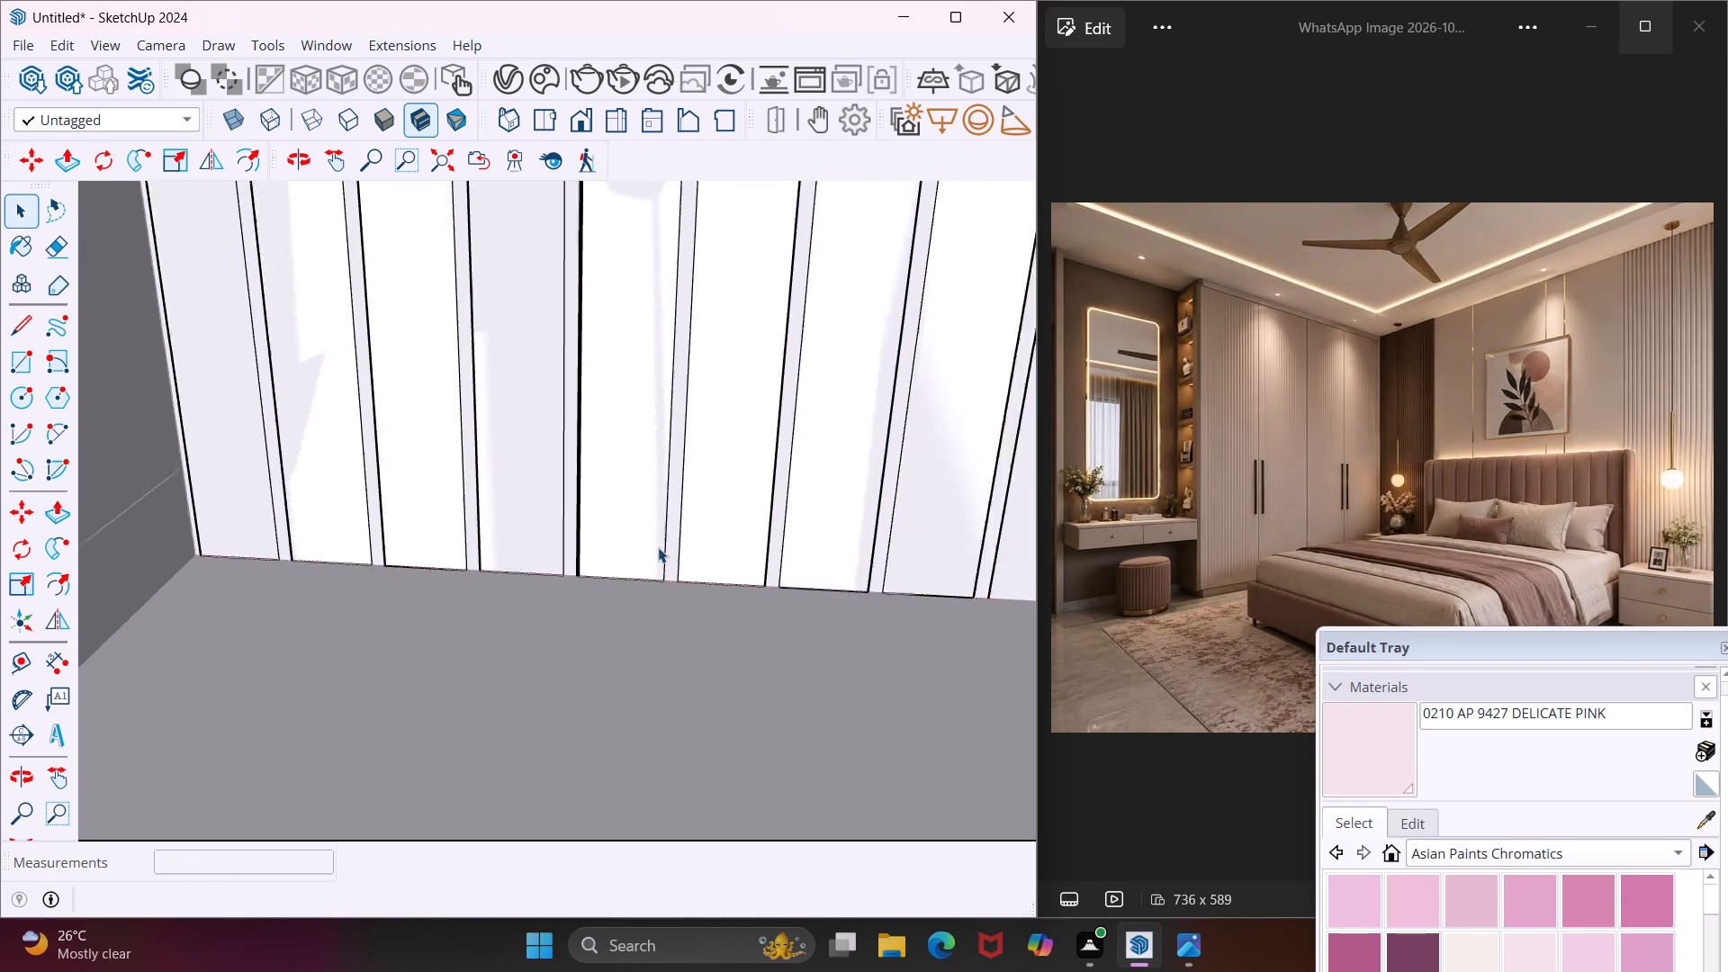
pyautogui.scroll(-17, 658, 547)
pyautogui.moveTo(638, 544); pyautogui.dragTo(606, 553, button='middle')
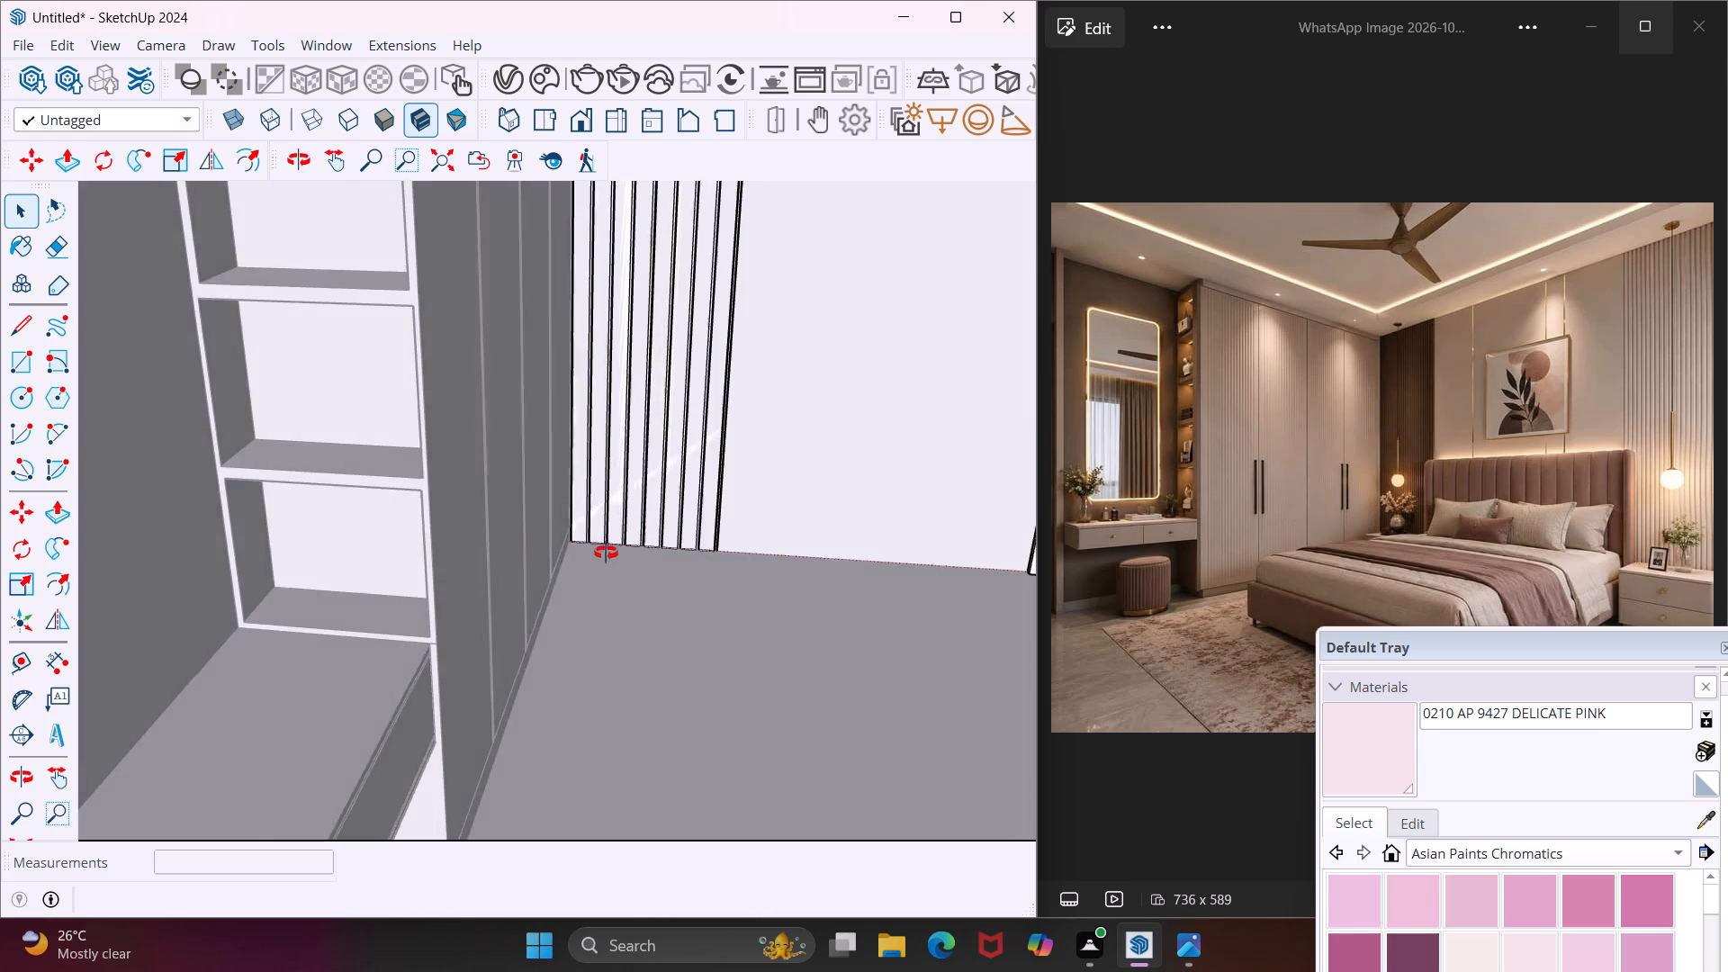
pyautogui.moveTo(606, 553); pyautogui.dragTo(466, 598, button='middle')
pyautogui.scroll(1, 466, 598)
pyautogui.scroll(-13, 382, 650)
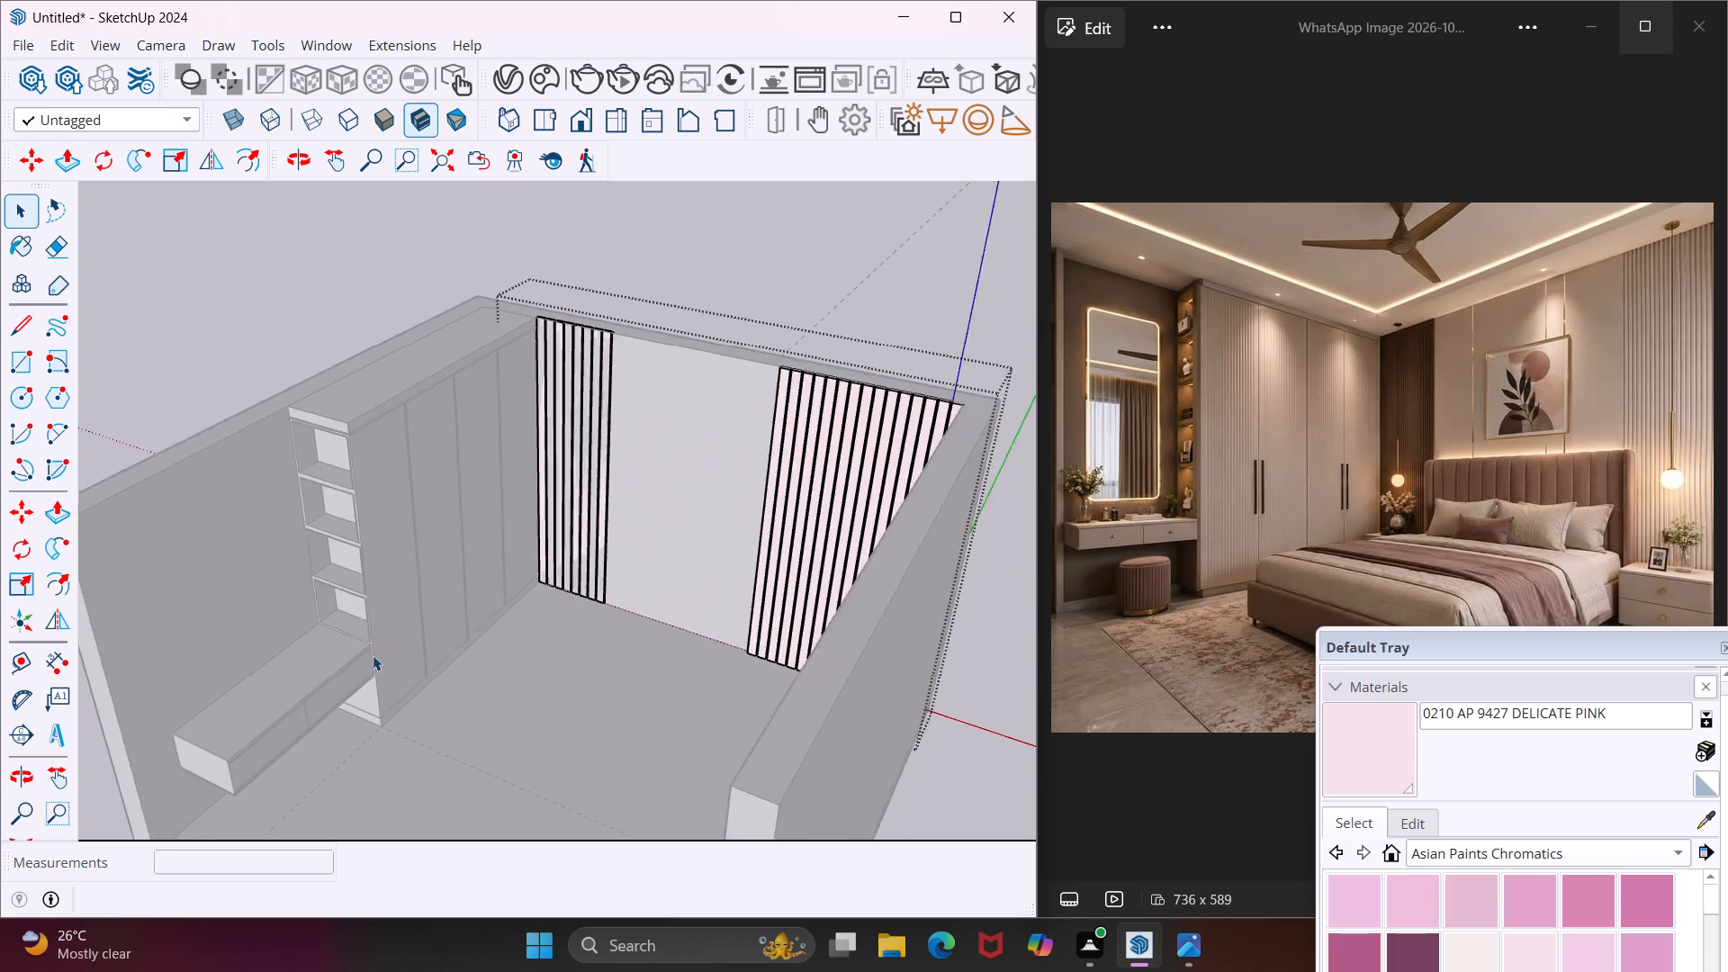
pyautogui.scroll(-1, 373, 655)
pyautogui.scroll(4, 587, 369)
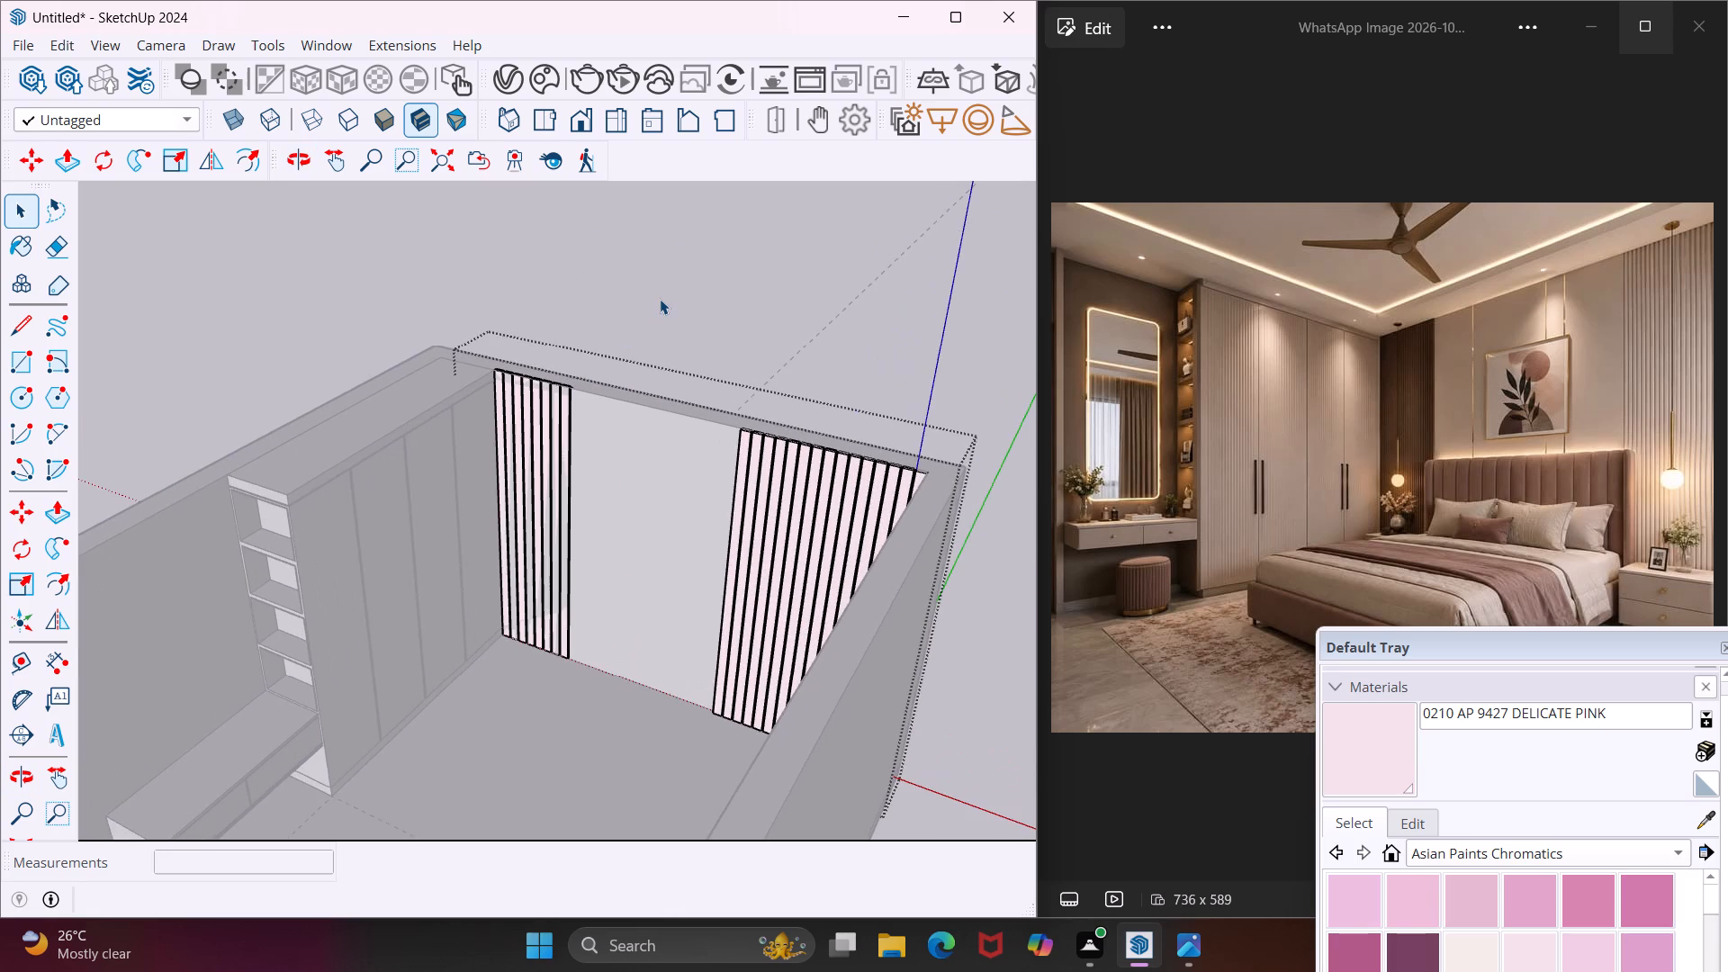
pyautogui.click(660, 299)
# Examine the tops and free edge of the slatted section beside the wardrobe corner on the back wall.
pyautogui.scroll(9, 577, 423)
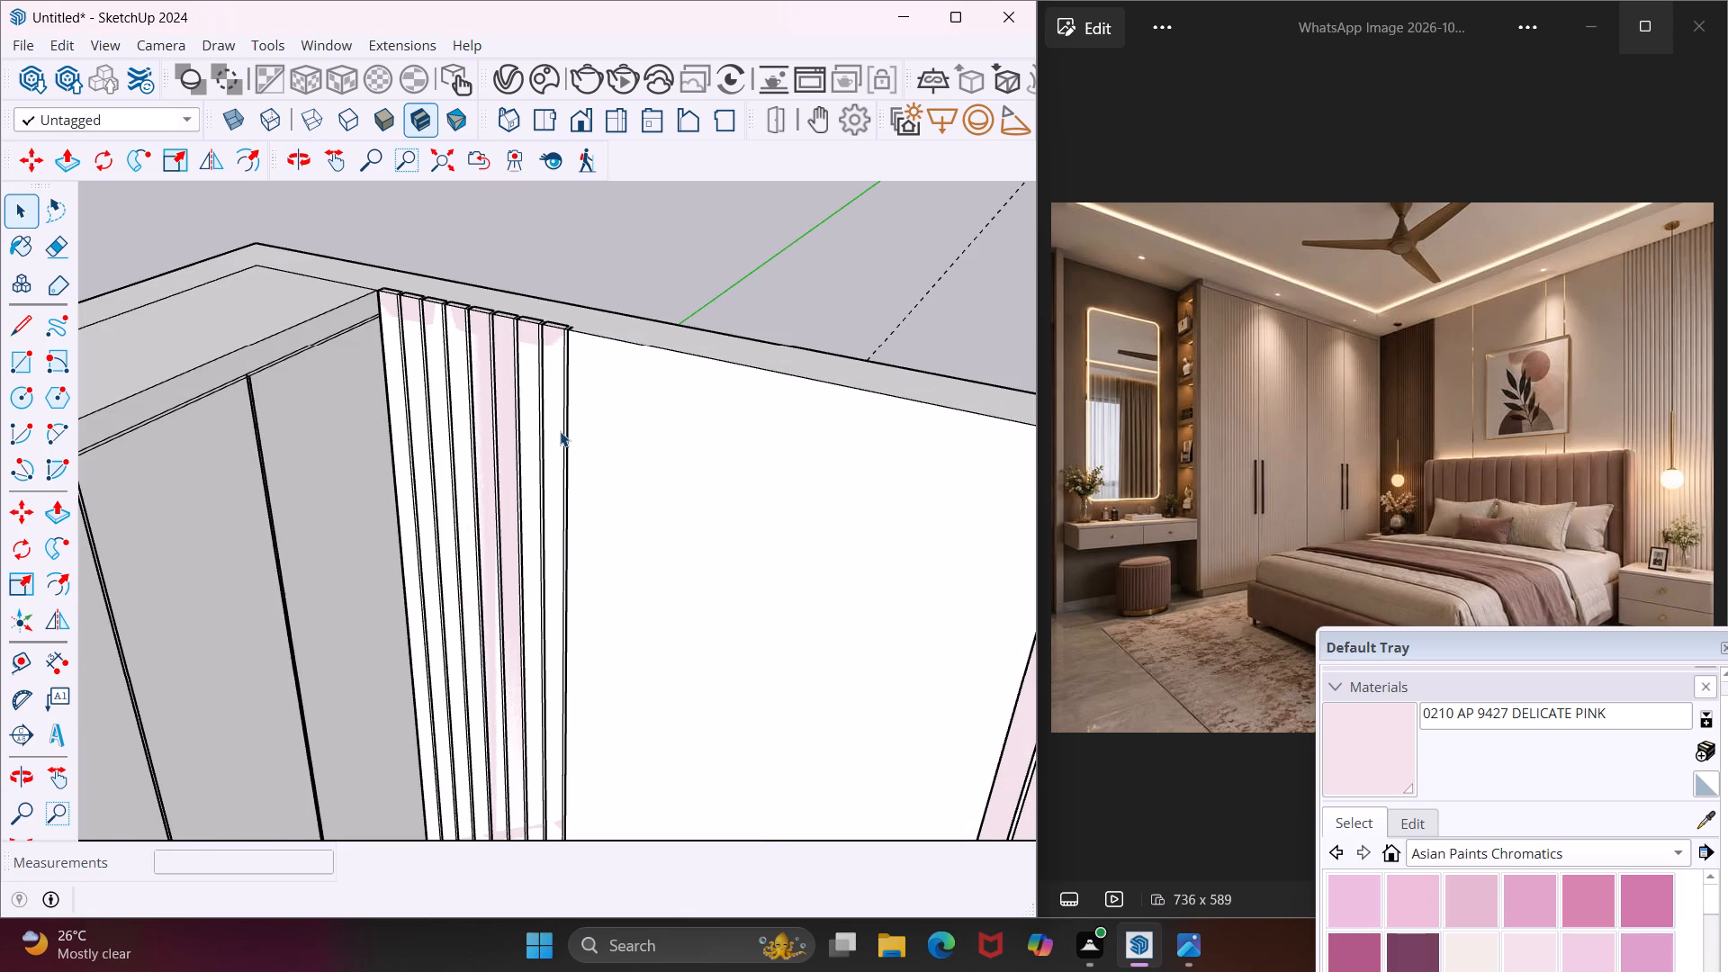
pyautogui.moveTo(562, 399); pyautogui.dragTo(441, 468, button='middle')
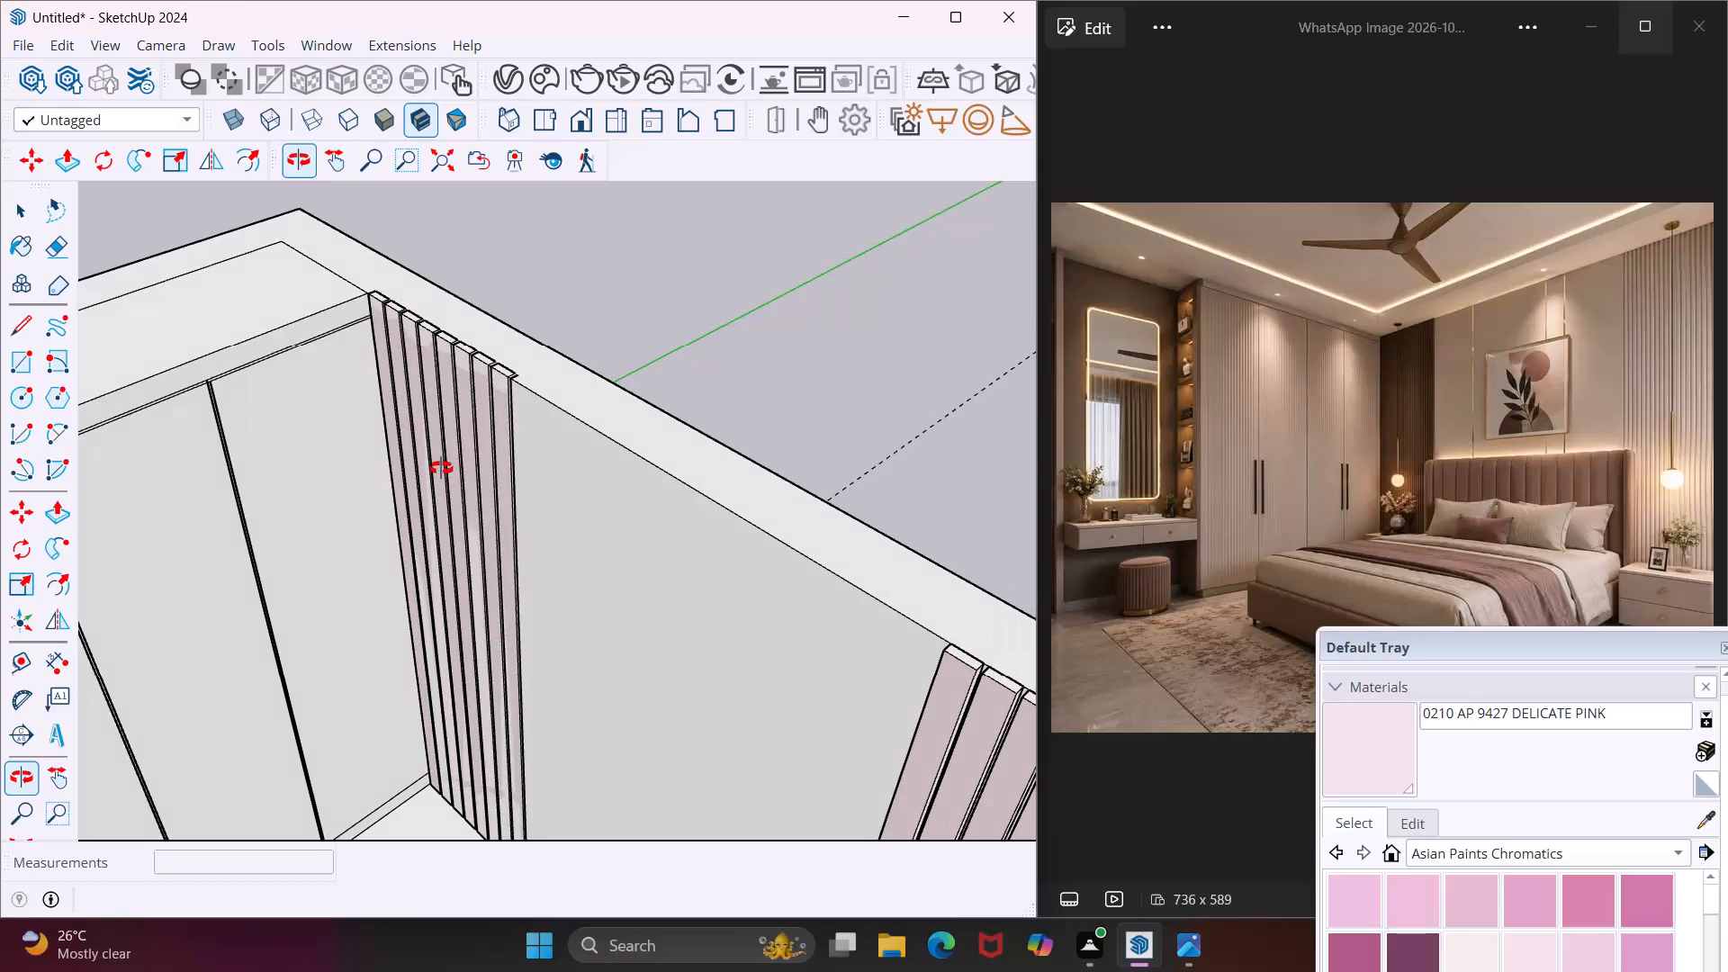
pyautogui.moveTo(441, 468); pyautogui.dragTo(411, 518, button='middle')
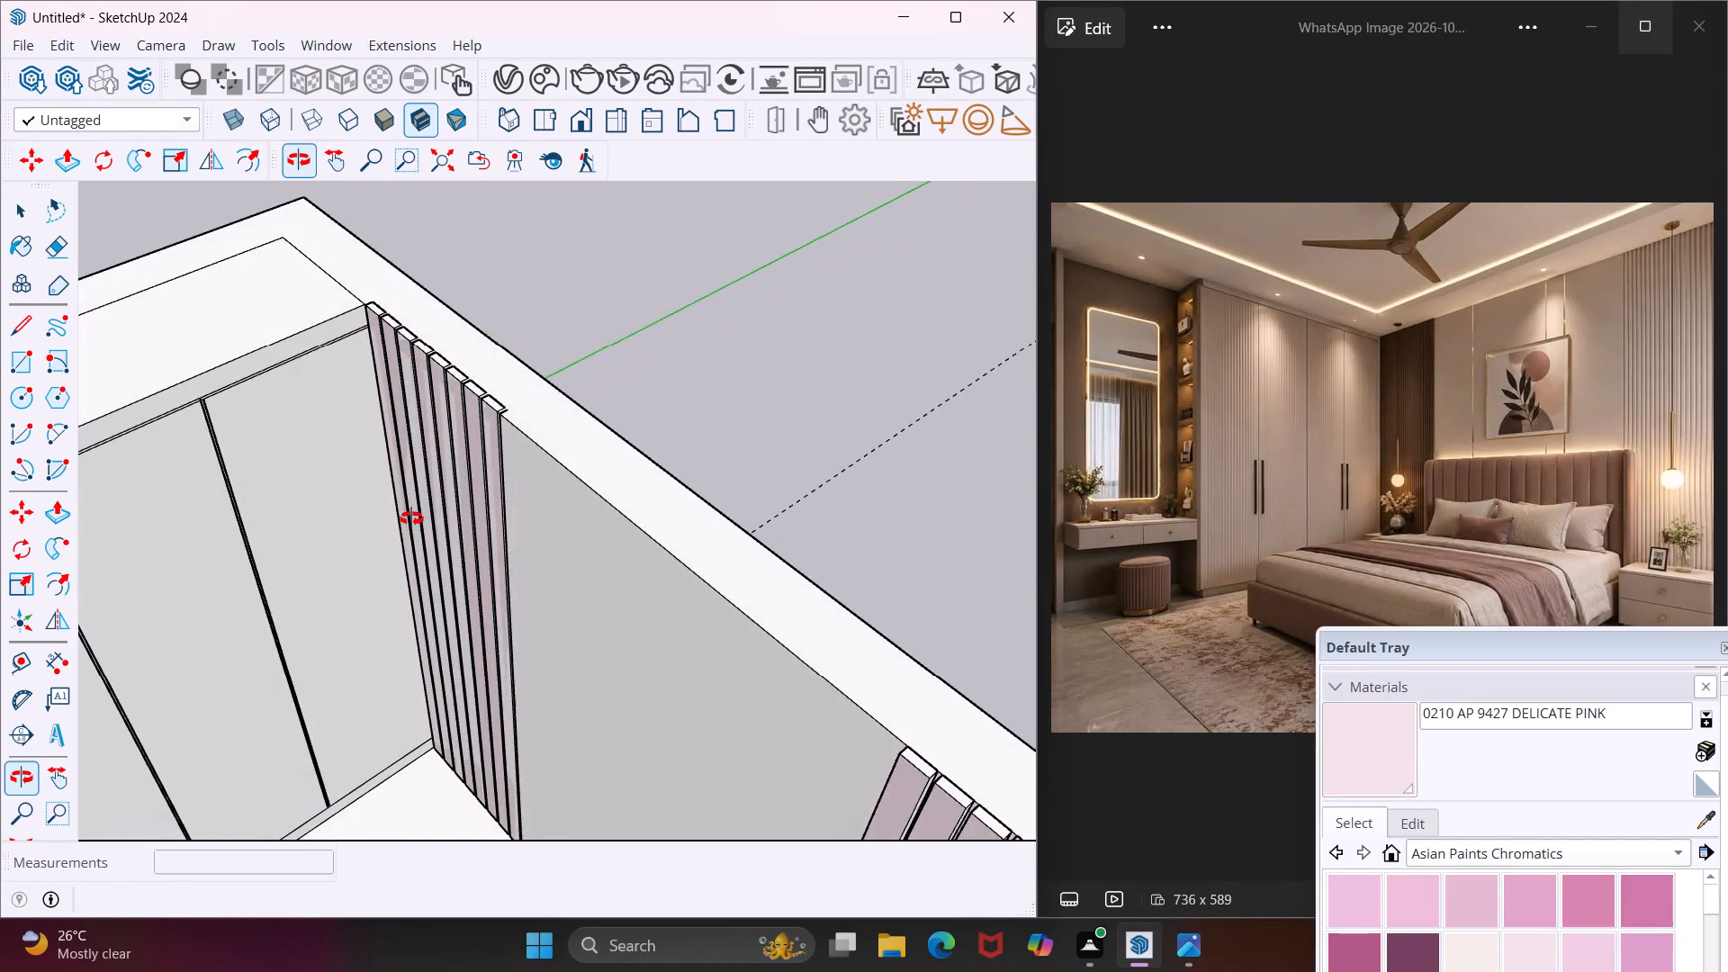
pyautogui.moveTo(411, 518); pyautogui.dragTo(397, 533, button='middle')
pyautogui.scroll(9, 488, 434)
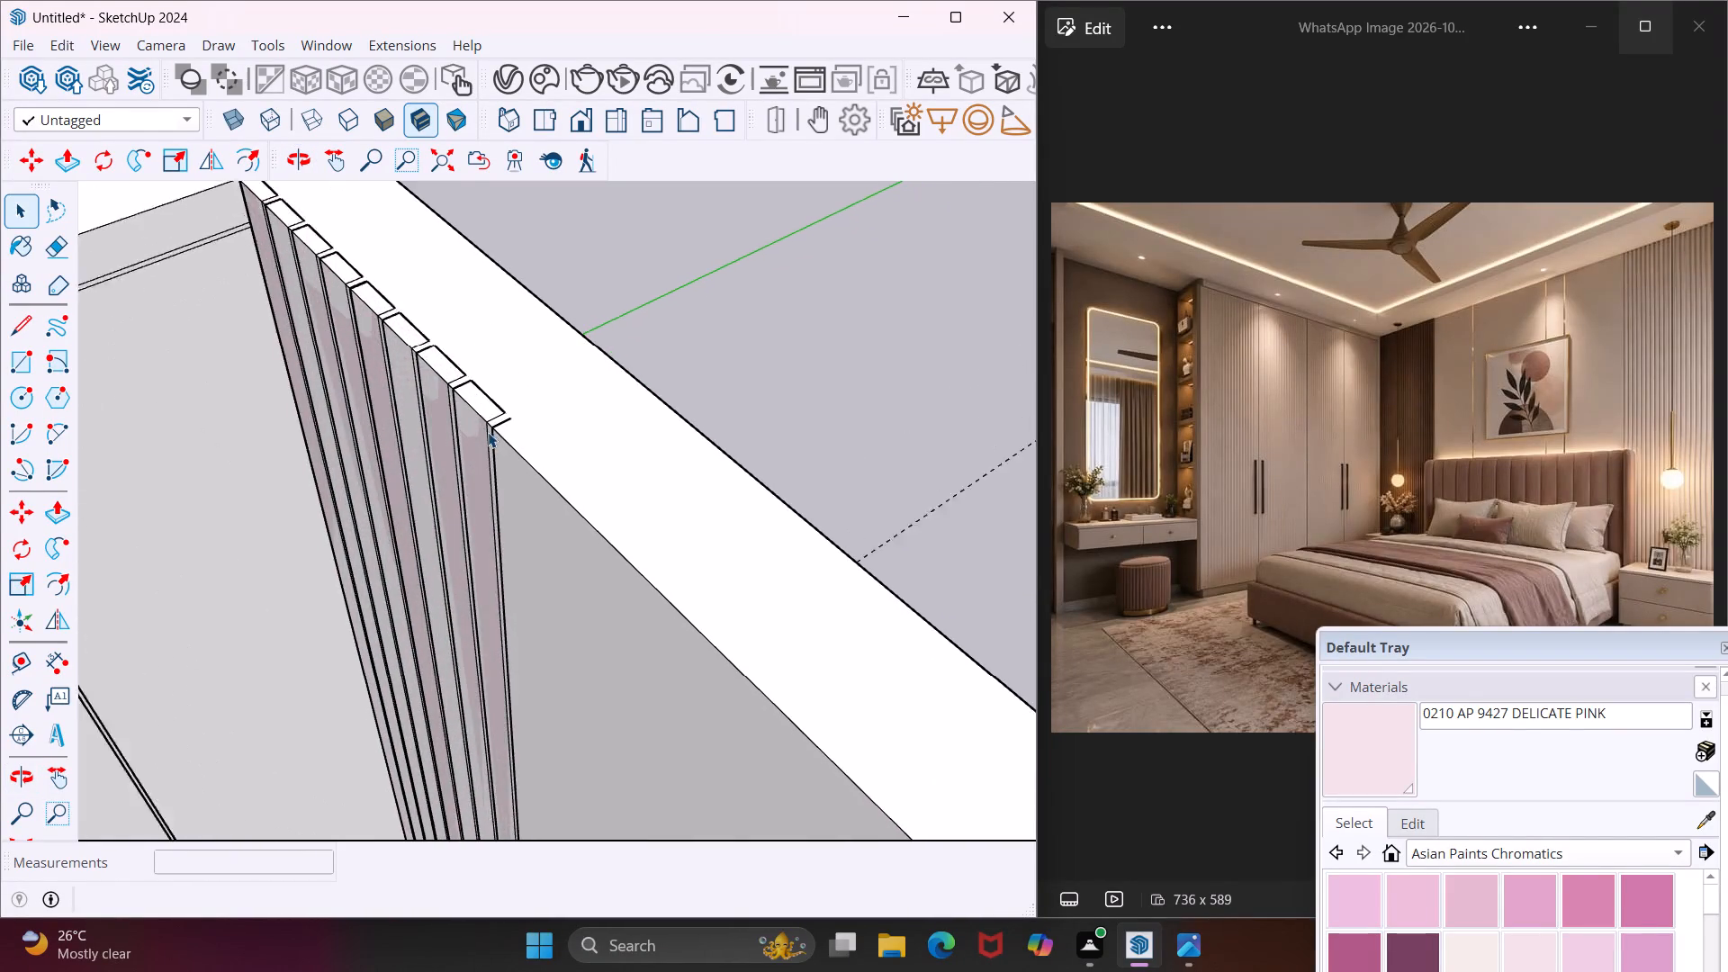
pyautogui.scroll(2, 488, 432)
pyautogui.moveTo(499, 404); pyautogui.dragTo(514, 404, button='middle')
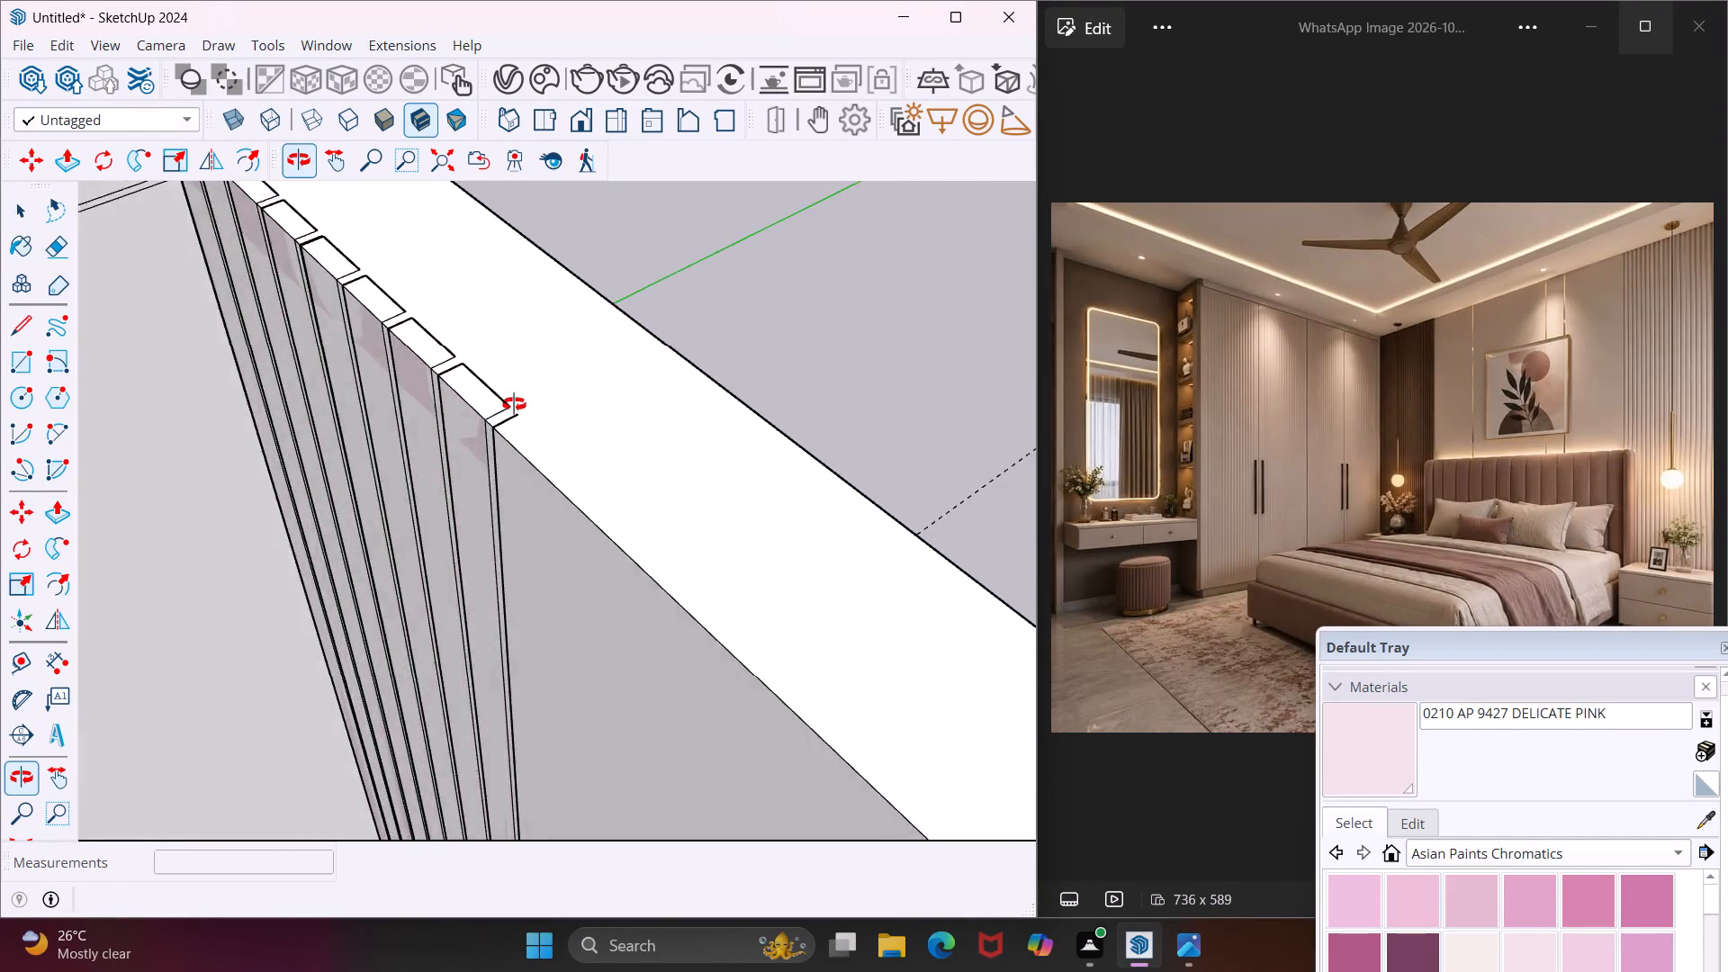
pyautogui.moveTo(514, 404); pyautogui.dragTo(680, 305, button='middle')
pyautogui.scroll(-4, 461, 466)
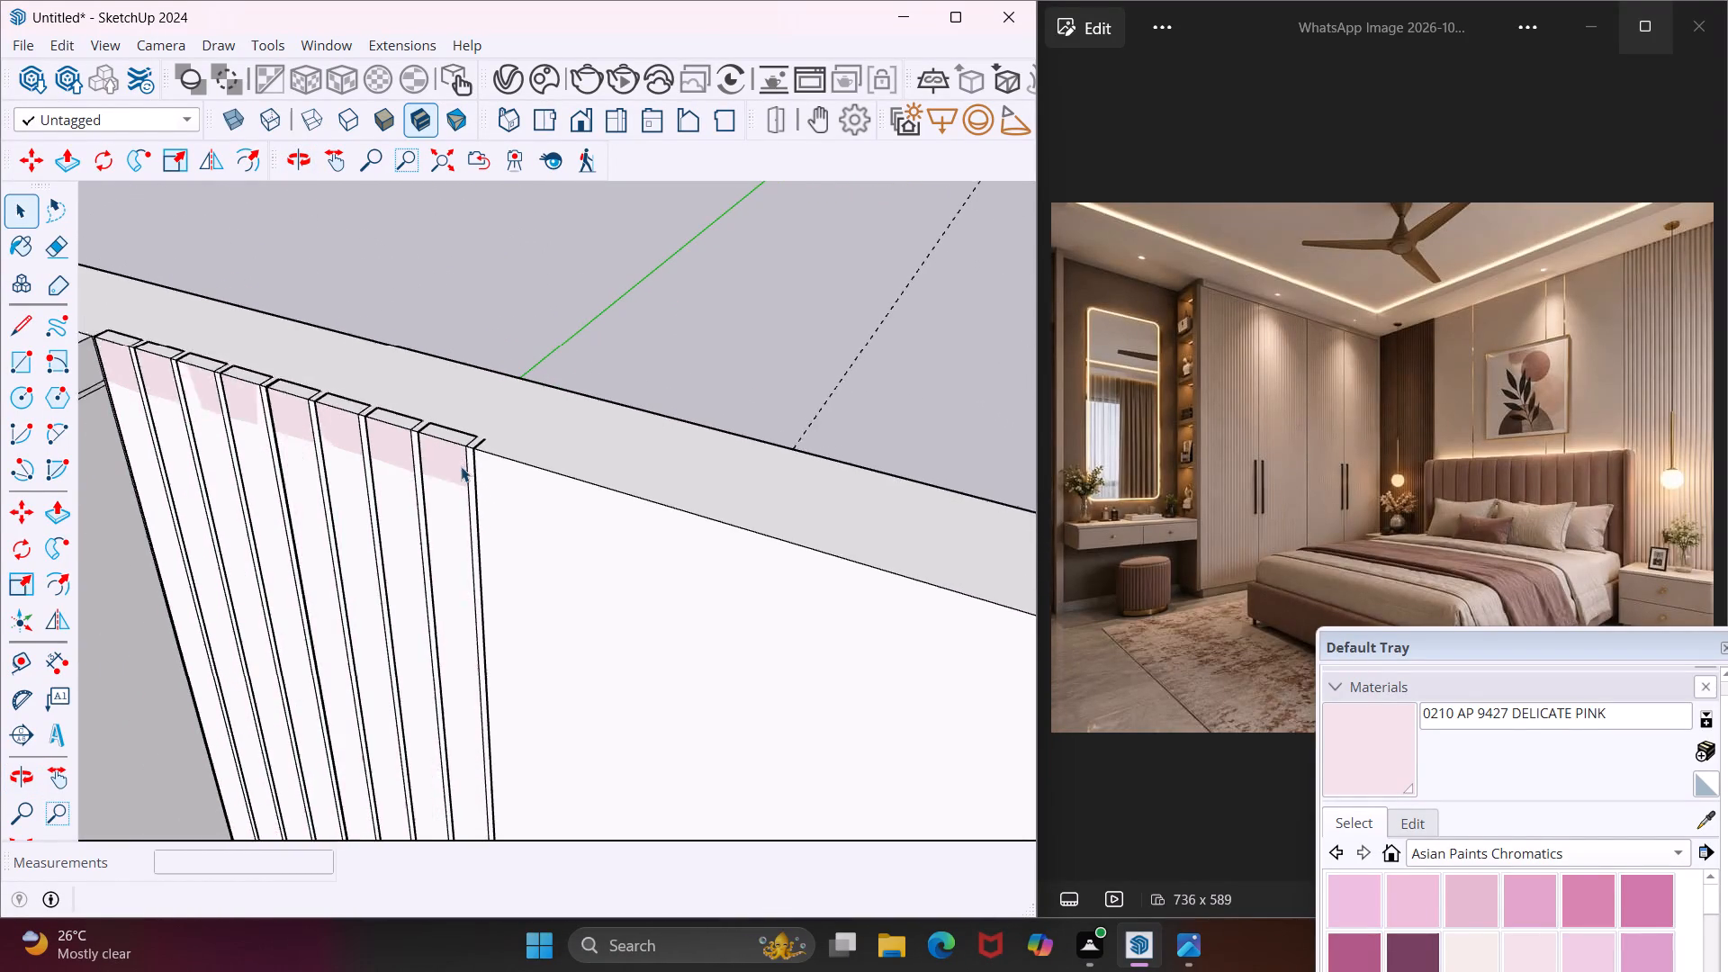
pyautogui.scroll(-1, 461, 466)
pyautogui.moveTo(399, 529); pyautogui.dragTo(583, 372, button='middle')
pyautogui.scroll(-3, 531, 405)
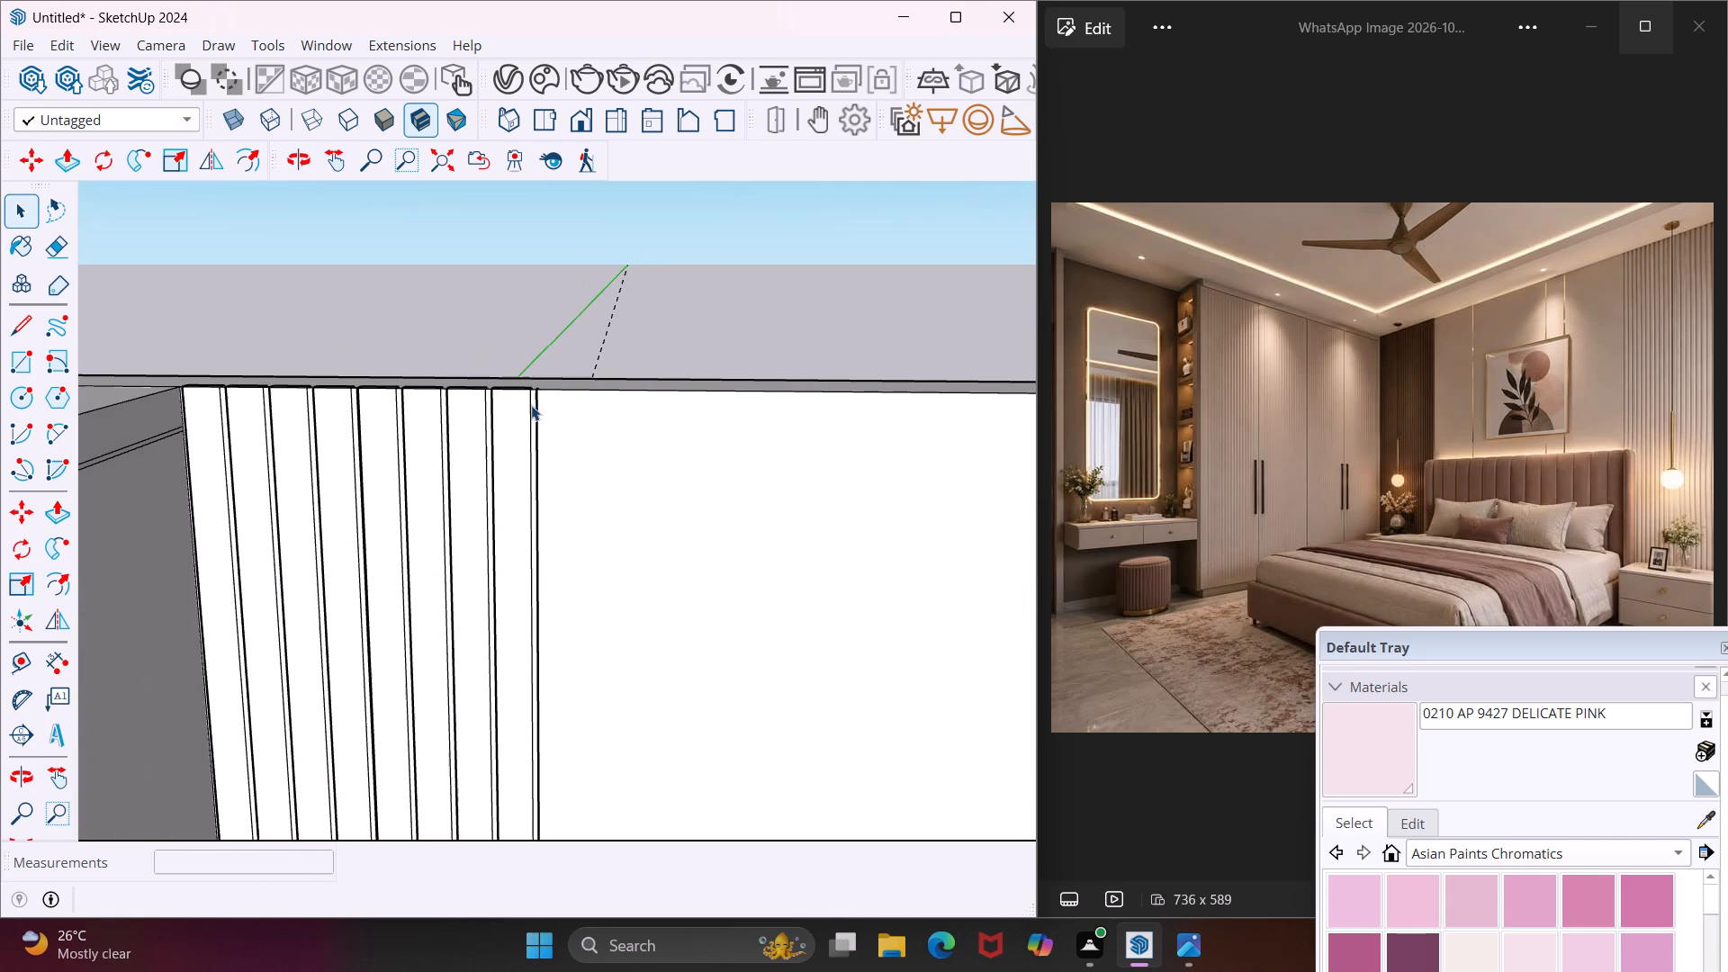
# Move the Default Tray up so the material swatches are fully accessible and switch to the Wood collection.
pyautogui.moveTo(1444, 651); pyautogui.dragTo(1444, 646)
pyautogui.moveTo(1444, 646); pyautogui.dragTo(1417, 682)
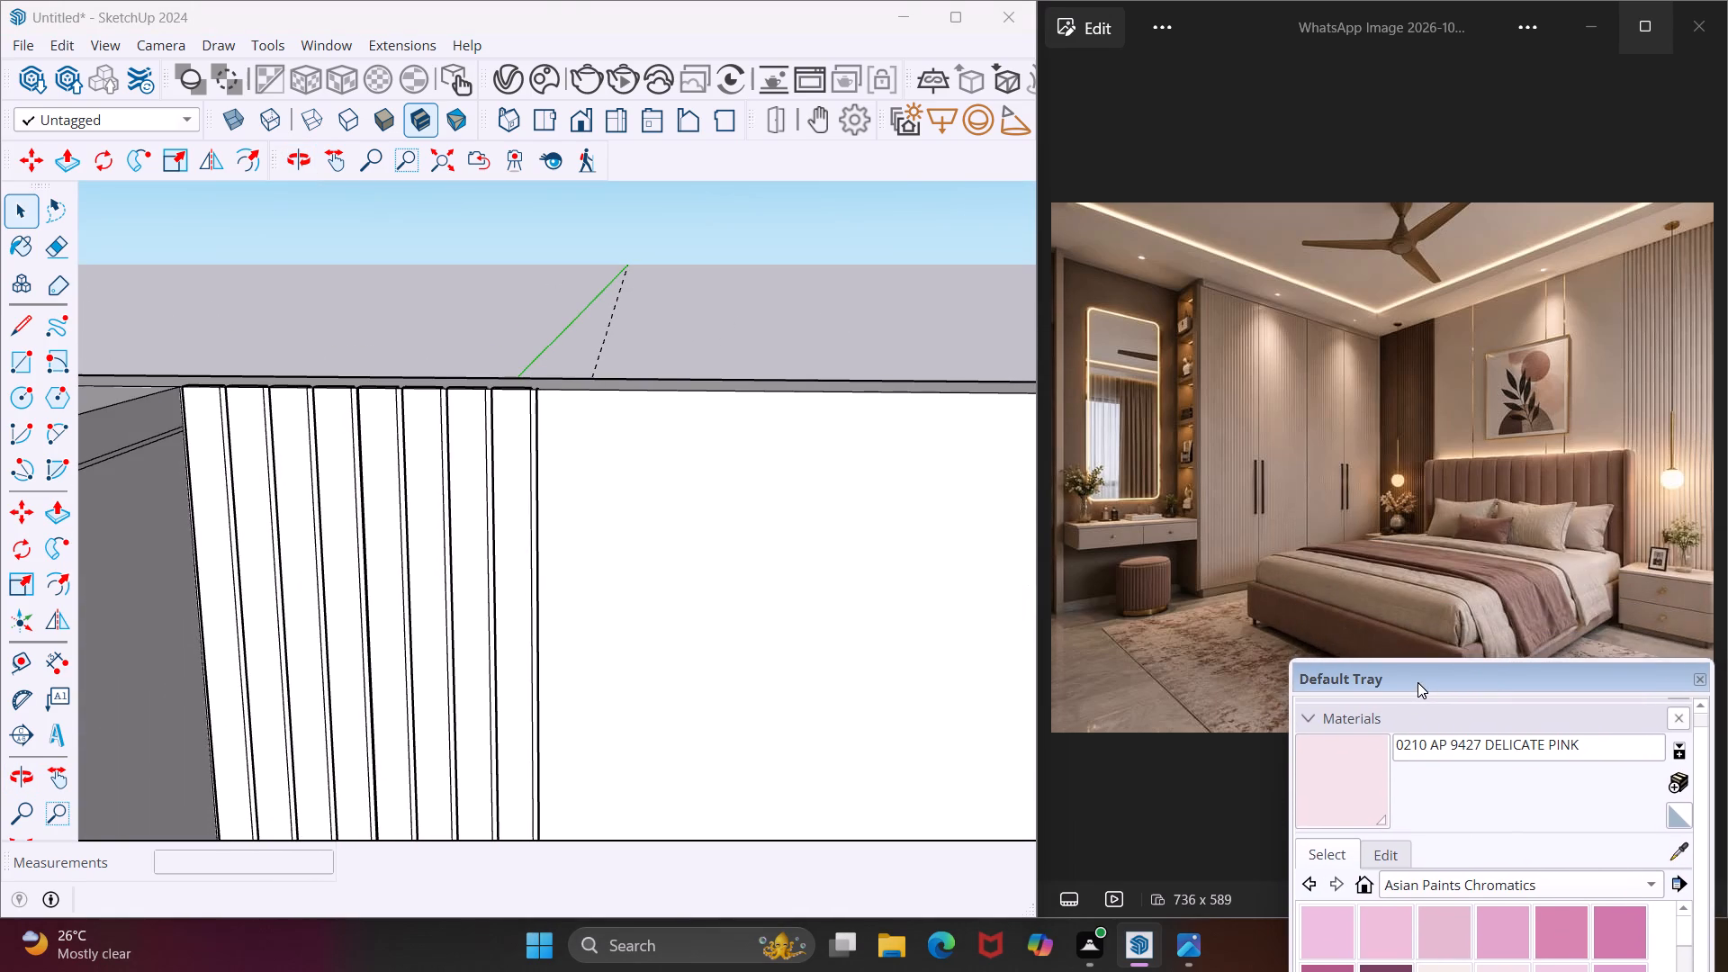
pyautogui.moveTo(1417, 682); pyautogui.dragTo(1323, 483)
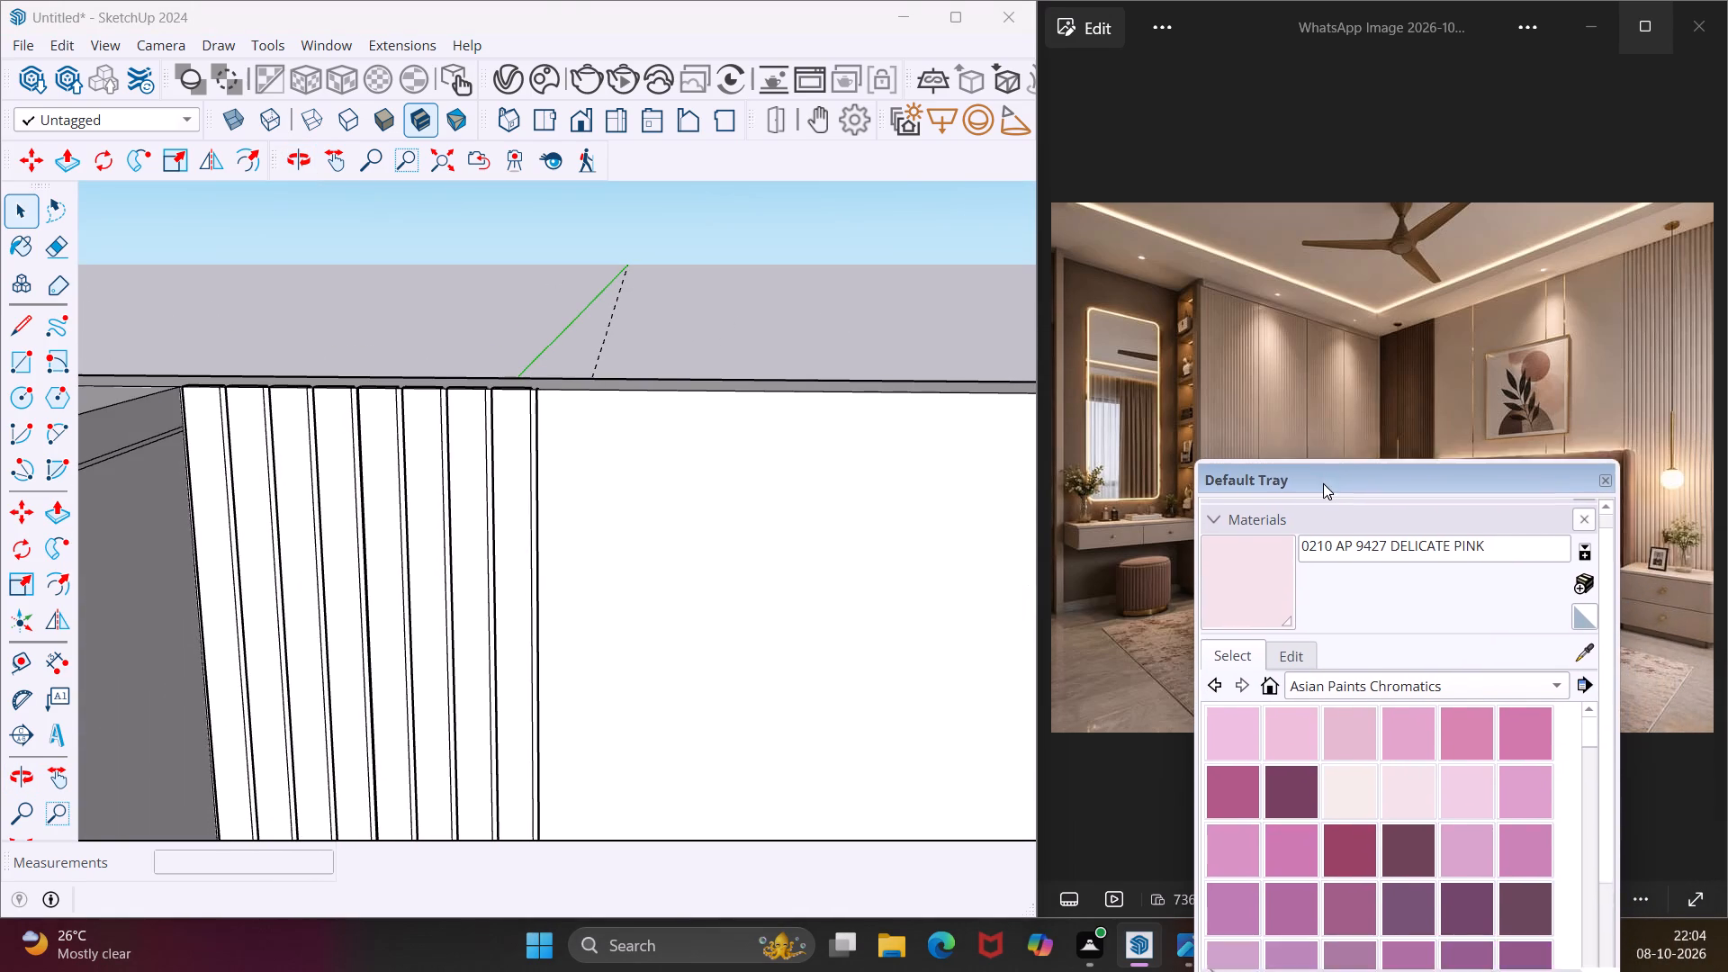
pyautogui.moveTo(1323, 483); pyautogui.dragTo(1321, 389)
pyautogui.click(1507, 585)
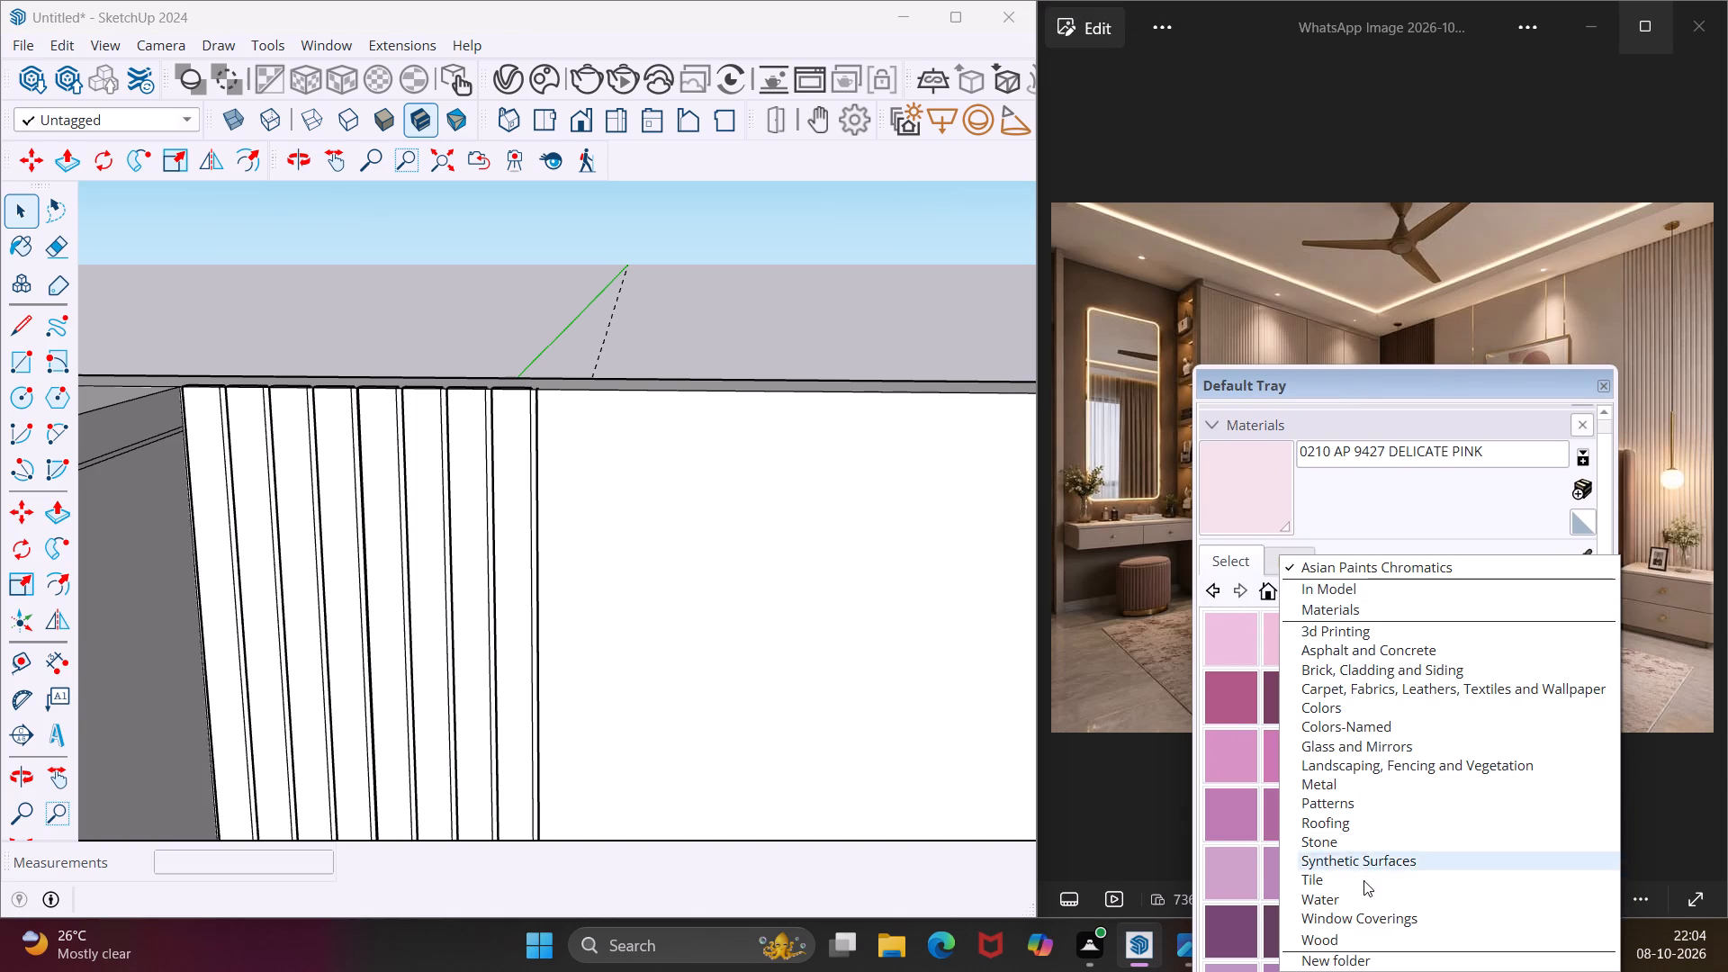
pyautogui.click(1363, 941)
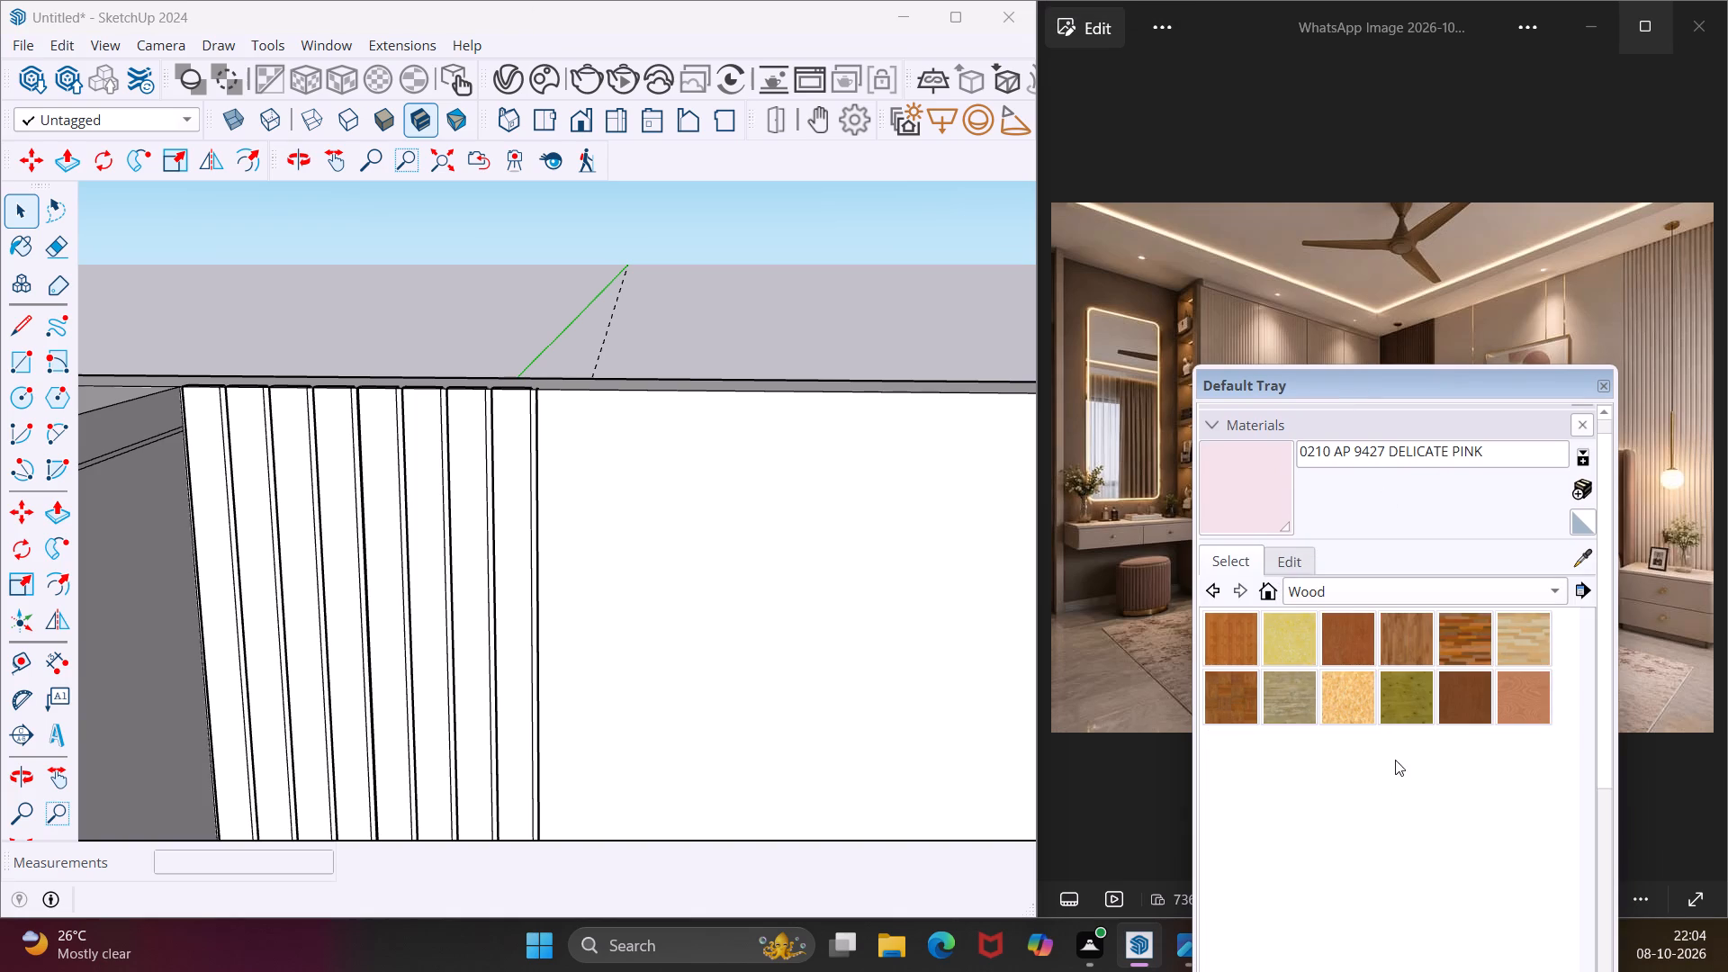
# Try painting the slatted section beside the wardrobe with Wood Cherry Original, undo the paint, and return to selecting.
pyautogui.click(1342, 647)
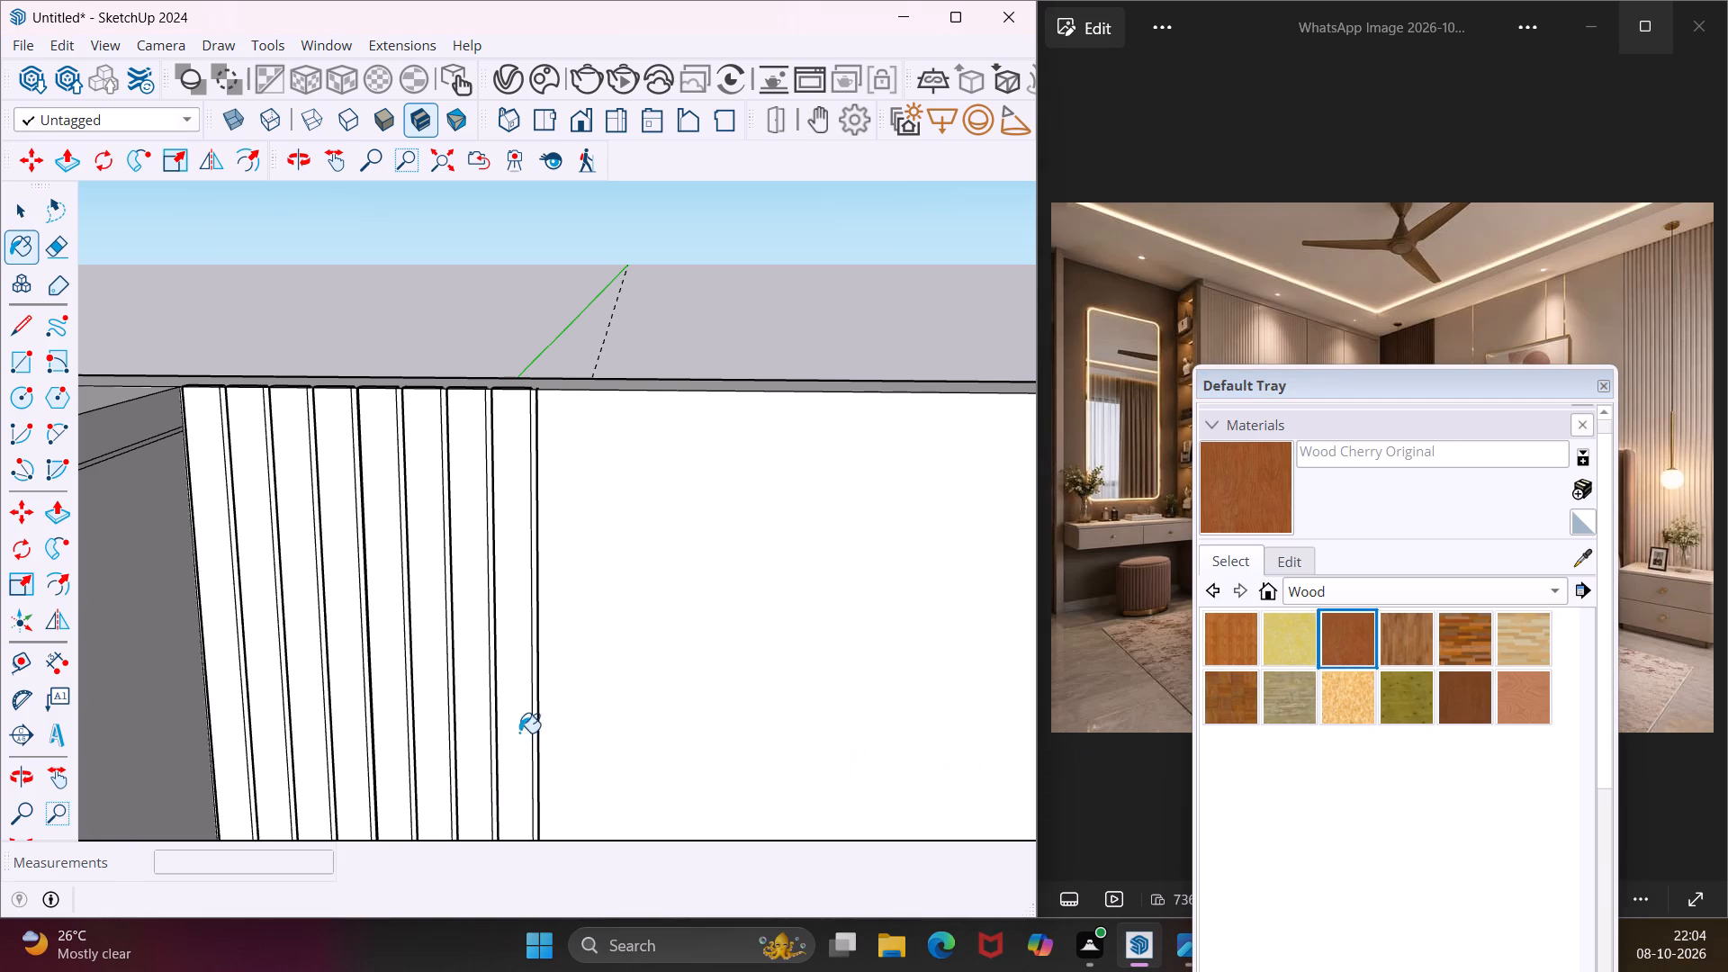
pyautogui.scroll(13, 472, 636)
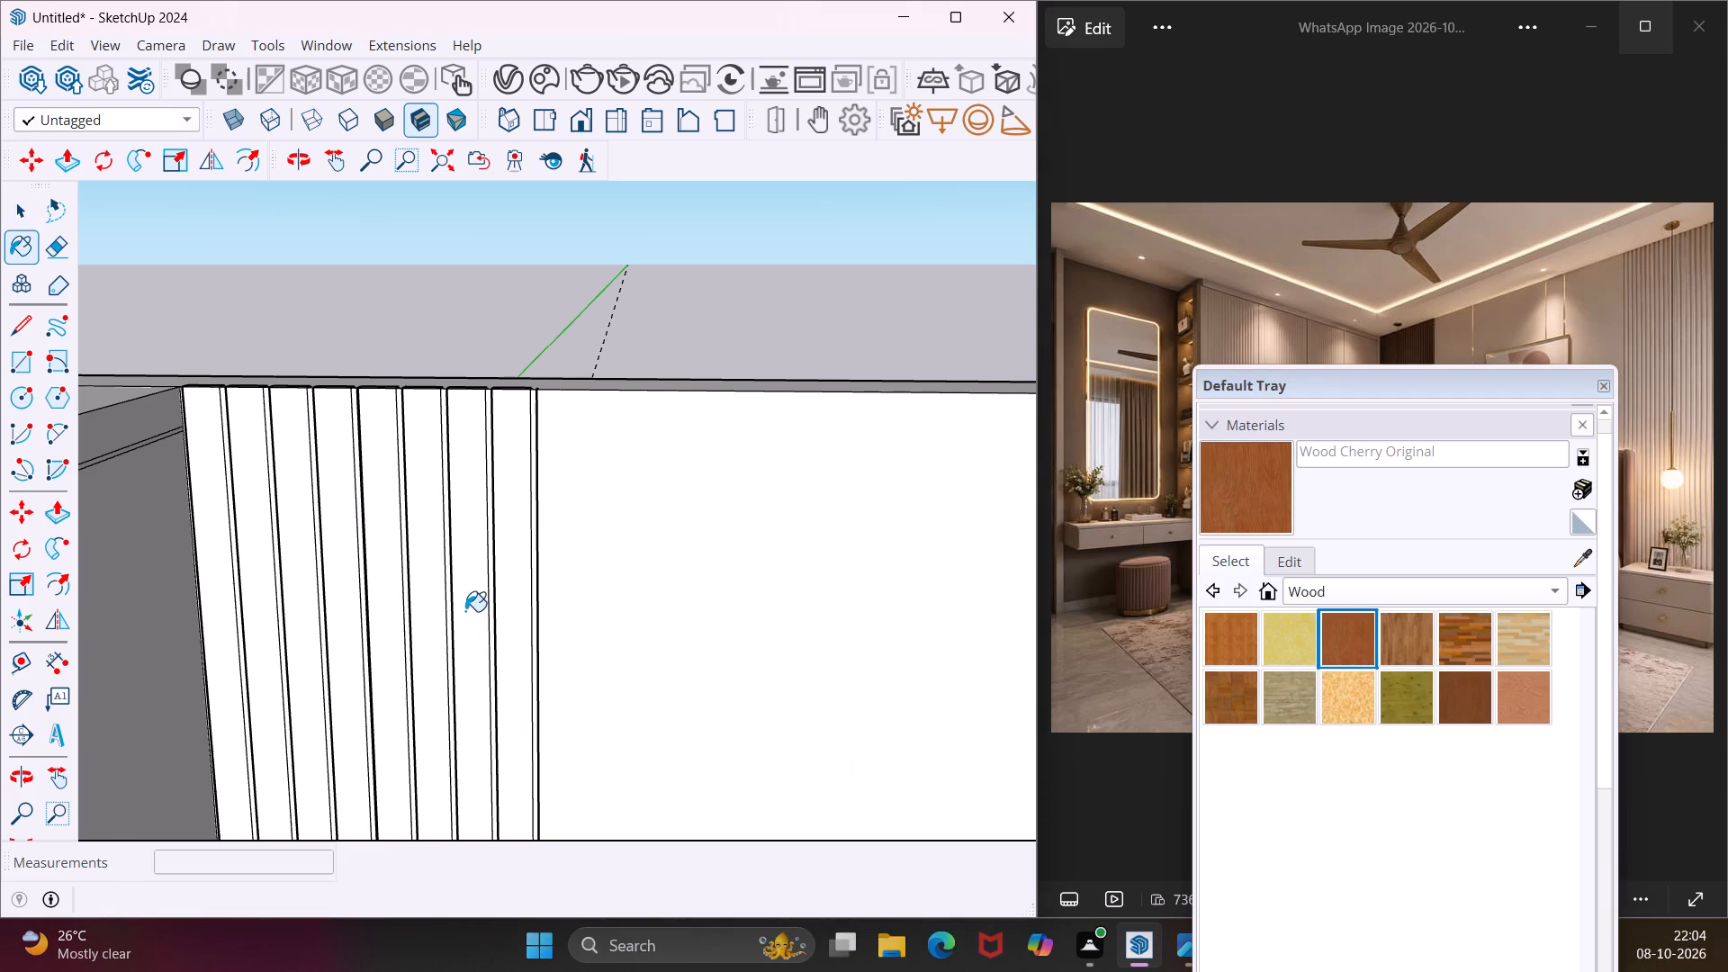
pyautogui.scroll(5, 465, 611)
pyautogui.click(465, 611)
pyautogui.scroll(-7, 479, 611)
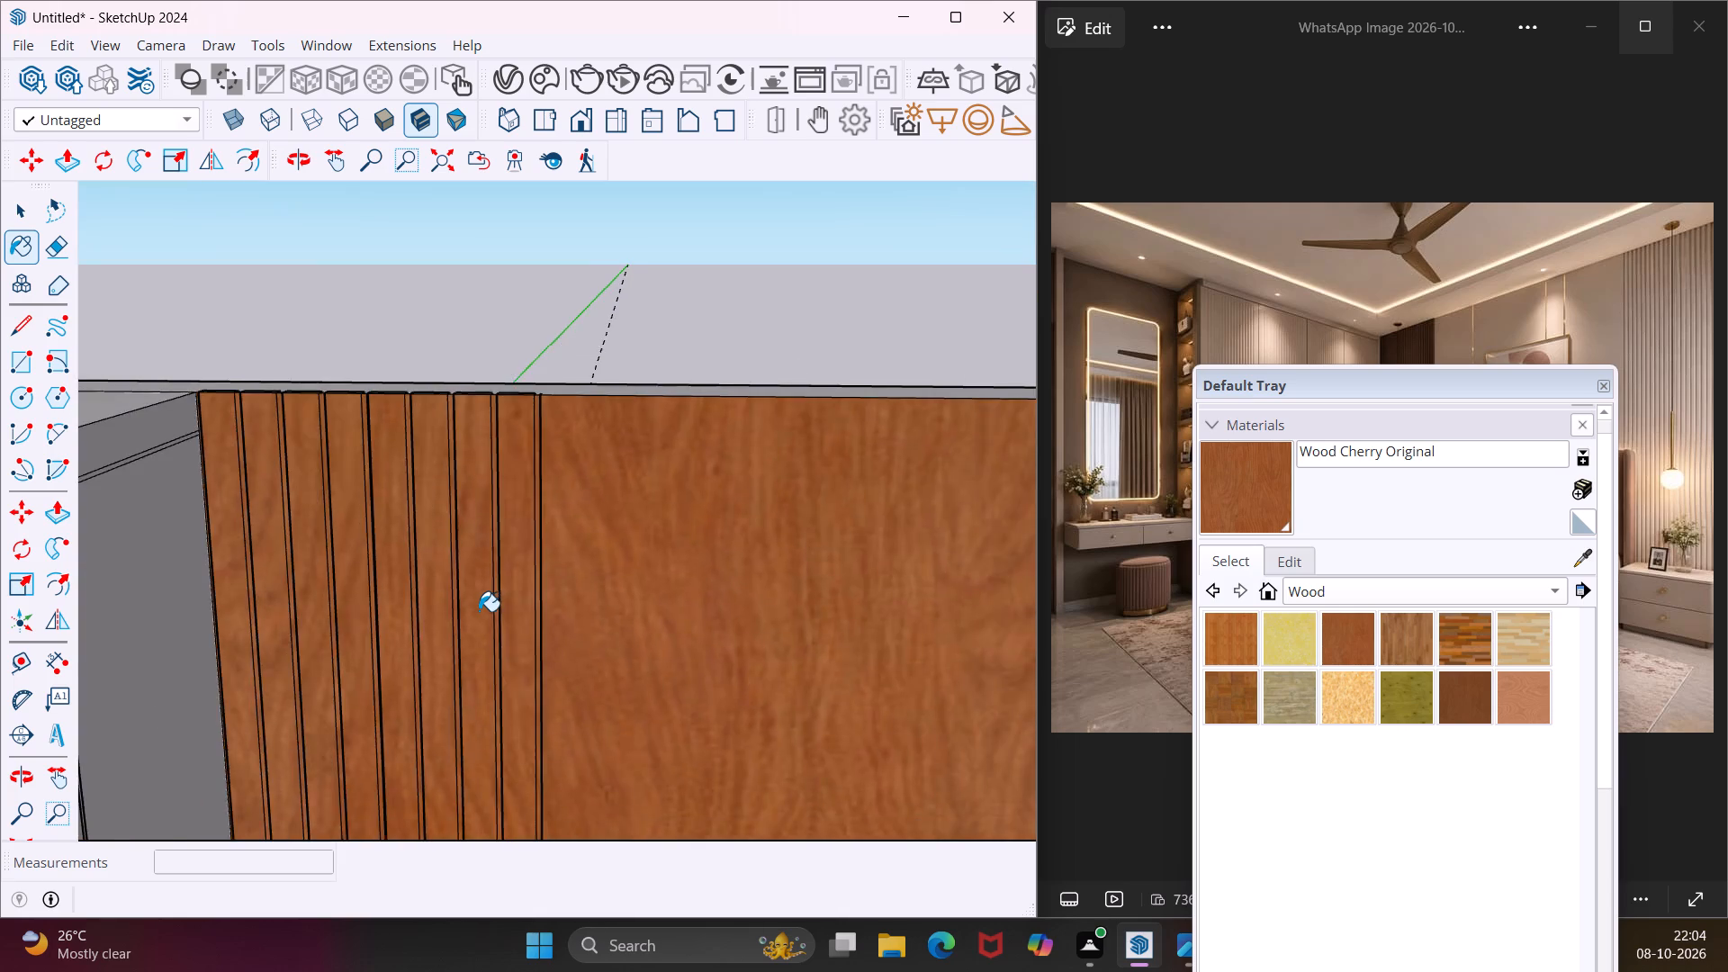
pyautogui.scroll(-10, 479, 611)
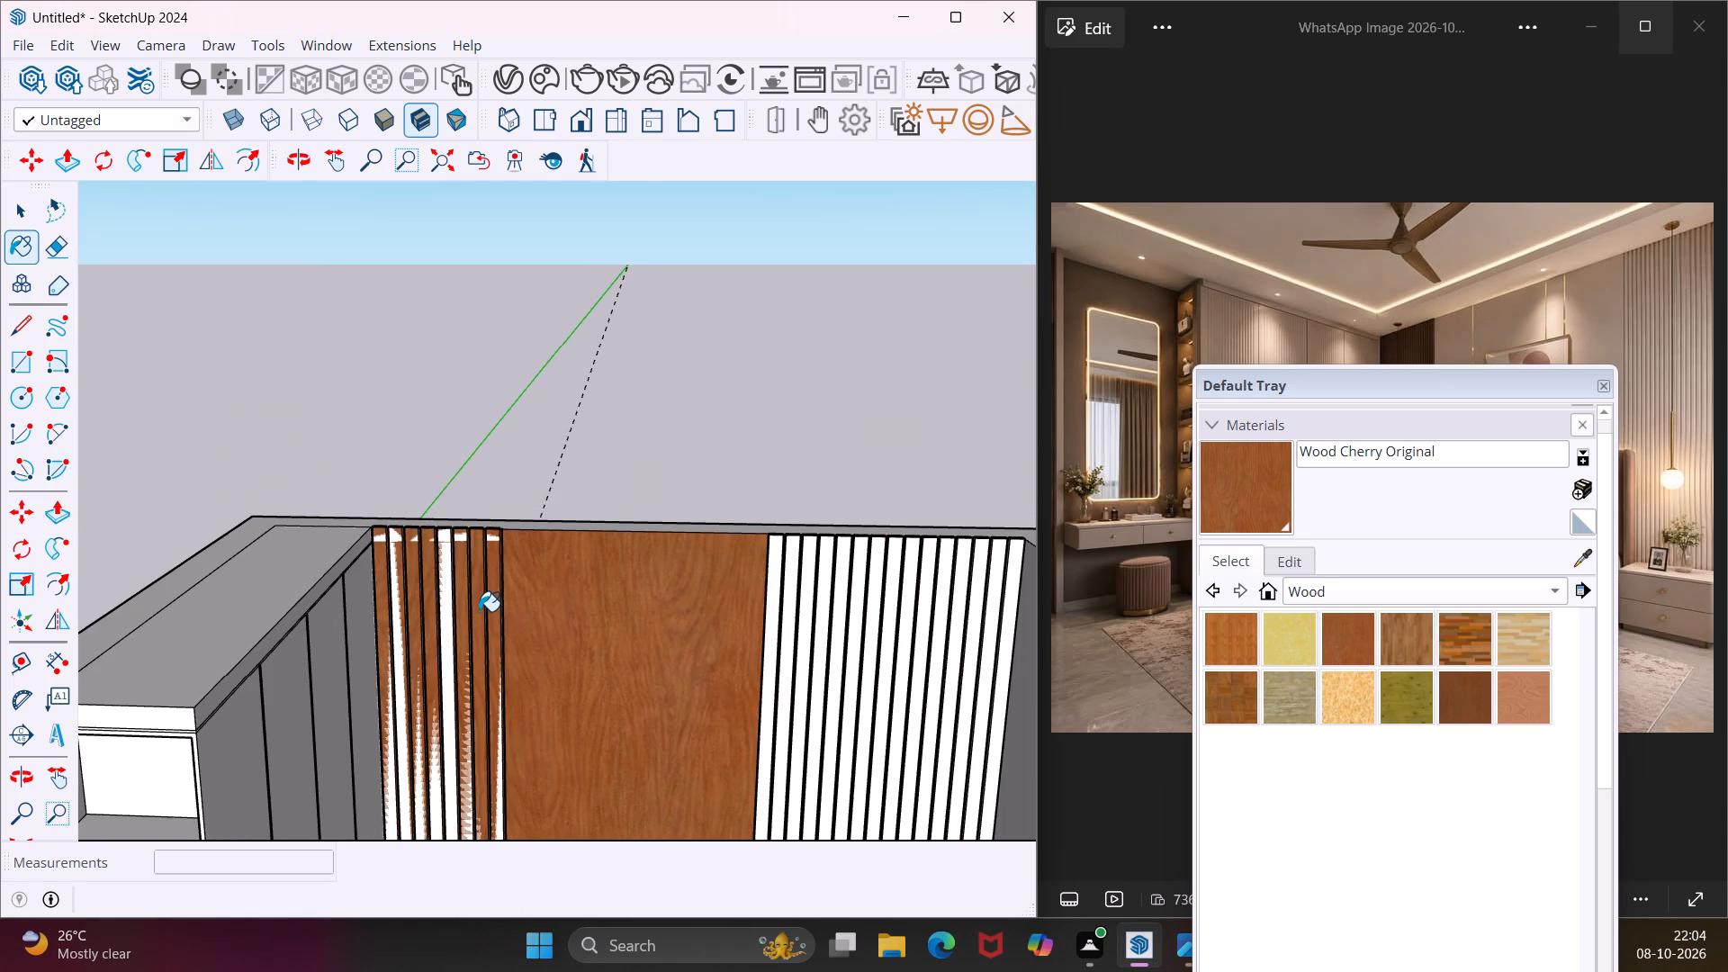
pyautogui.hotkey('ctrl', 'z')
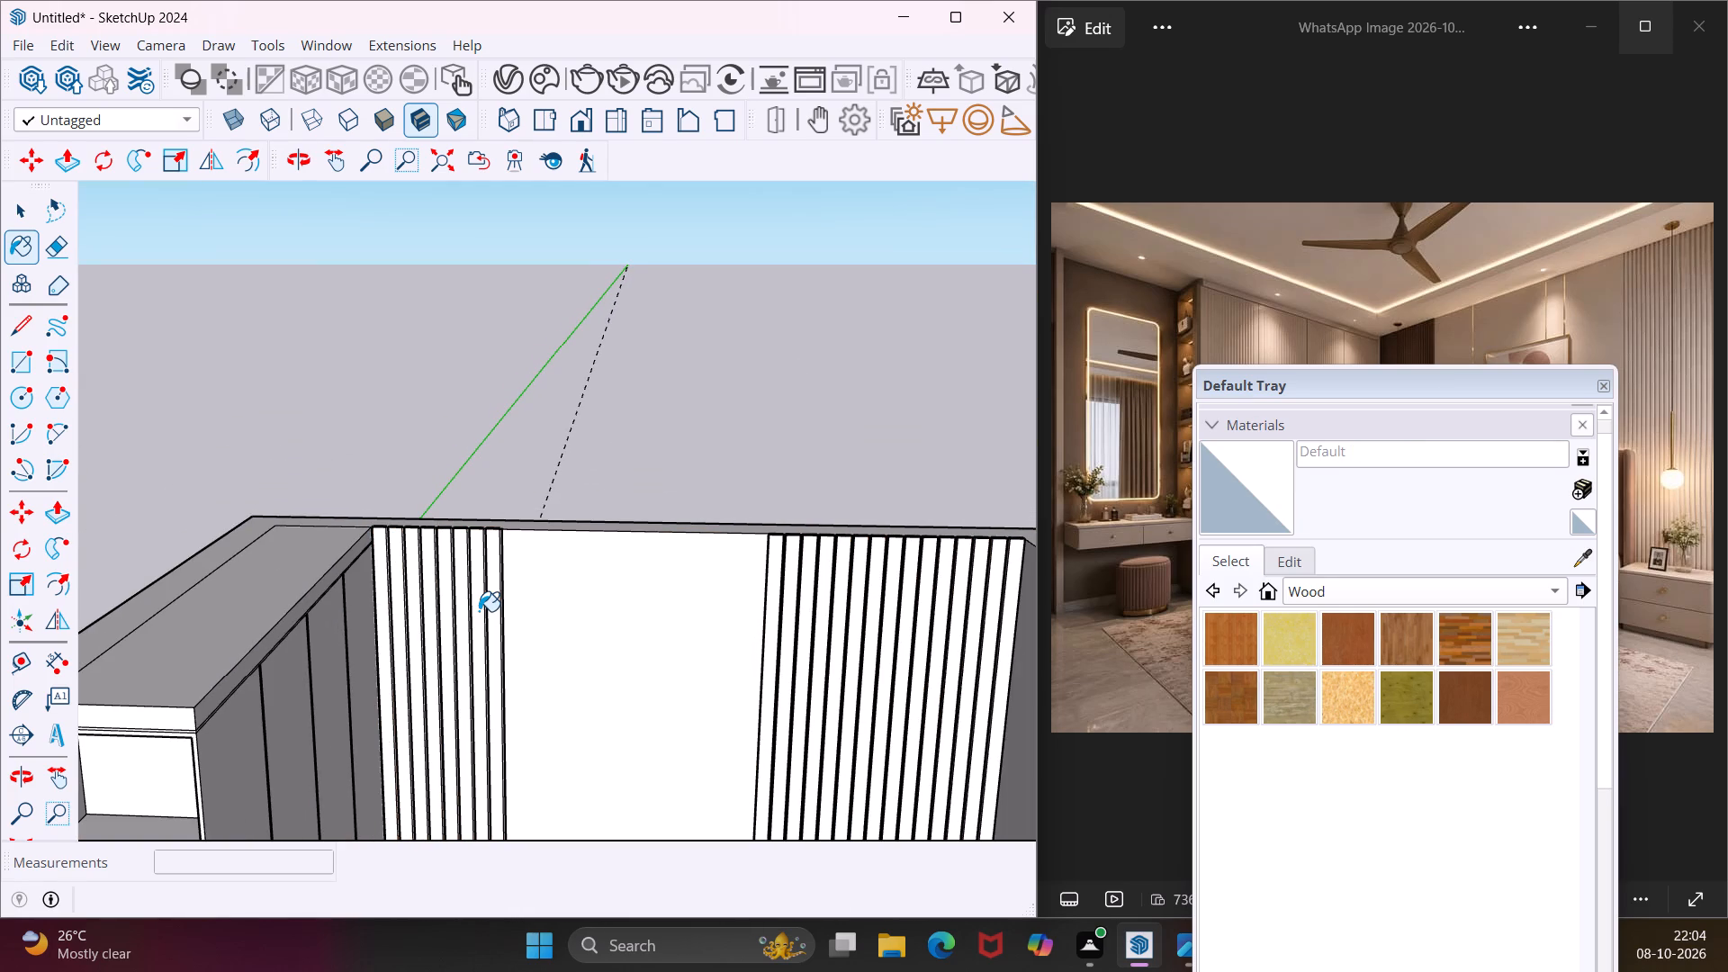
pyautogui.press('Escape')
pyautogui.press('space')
# Select the slatted panel group at the wardrobe corner and check which slats on the back wall it includes.
pyautogui.doubleClick(479, 611)
pyautogui.doubleClick(479, 611)
pyautogui.click(479, 611)
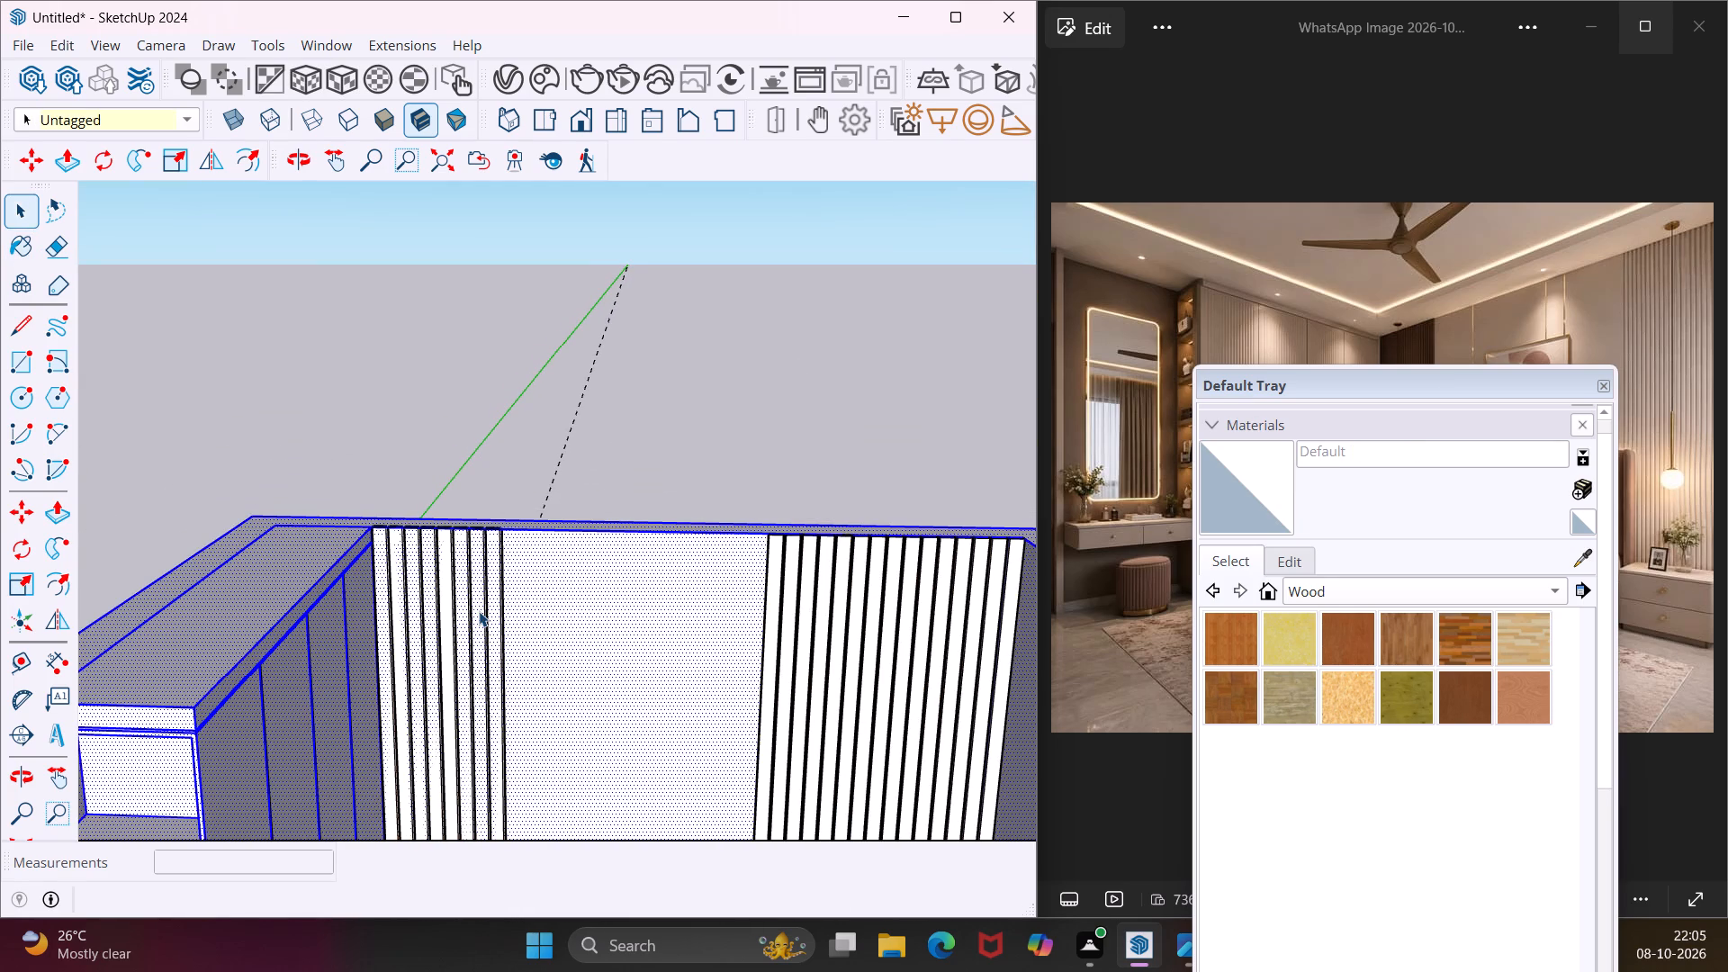
pyautogui.scroll(9, 479, 611)
pyautogui.doubleClick(477, 609)
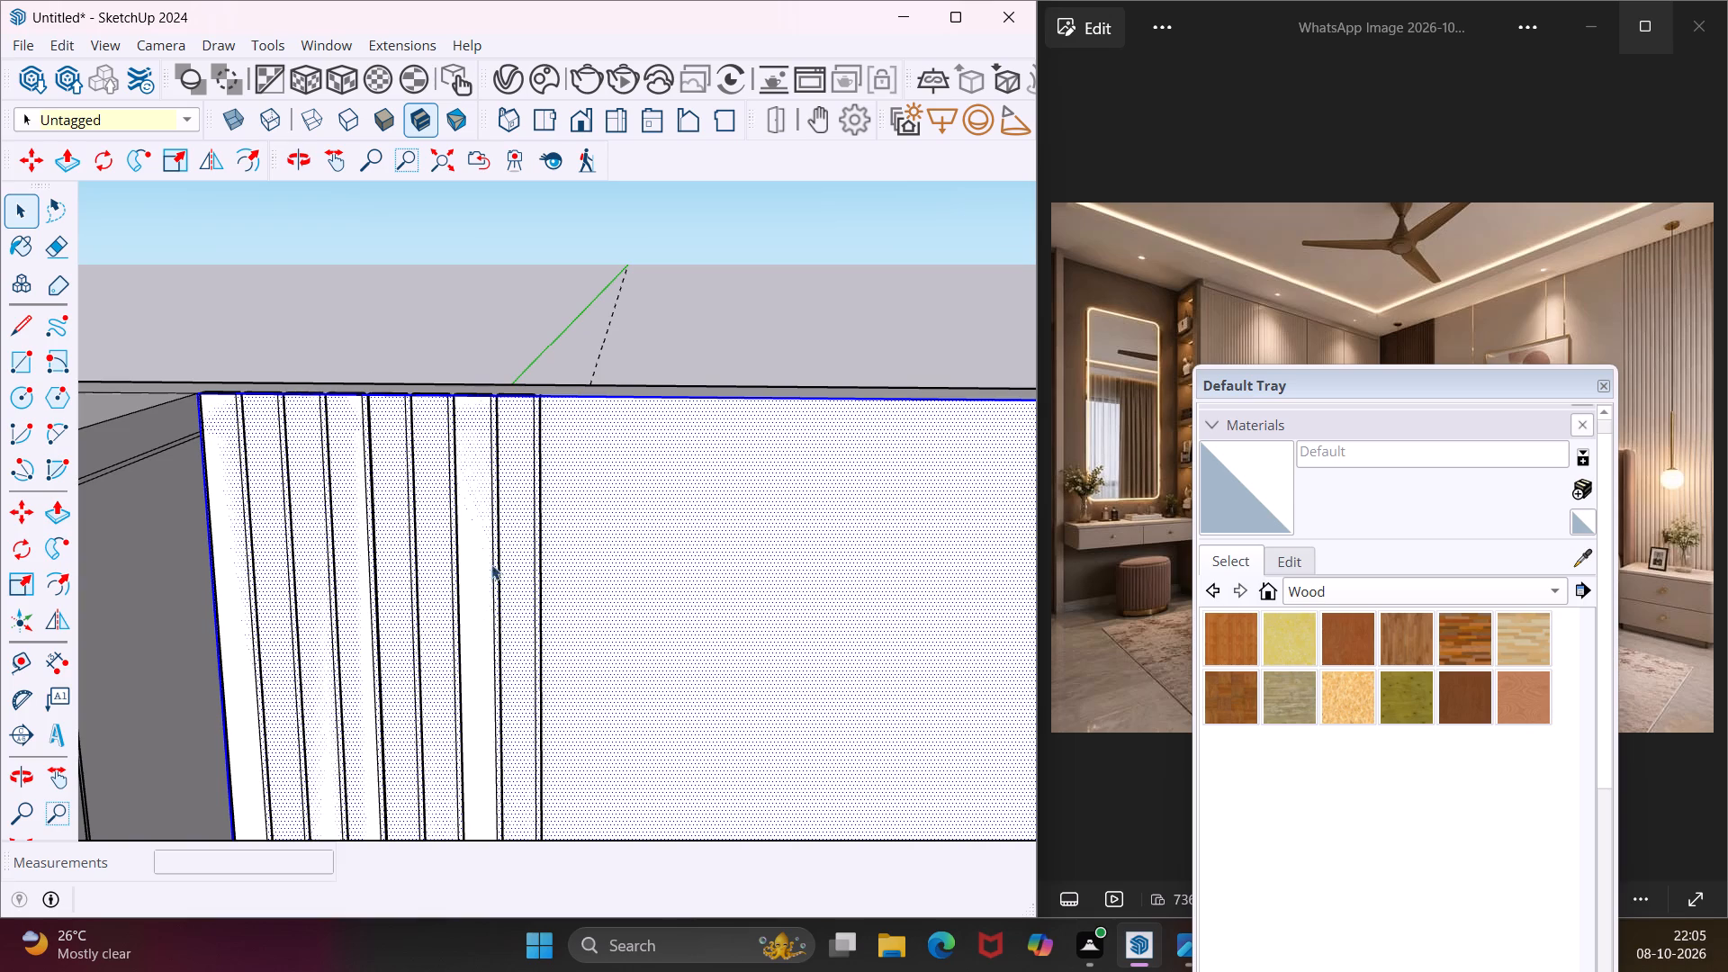
pyautogui.moveTo(491, 564); pyautogui.dragTo(358, 740, button='middle')
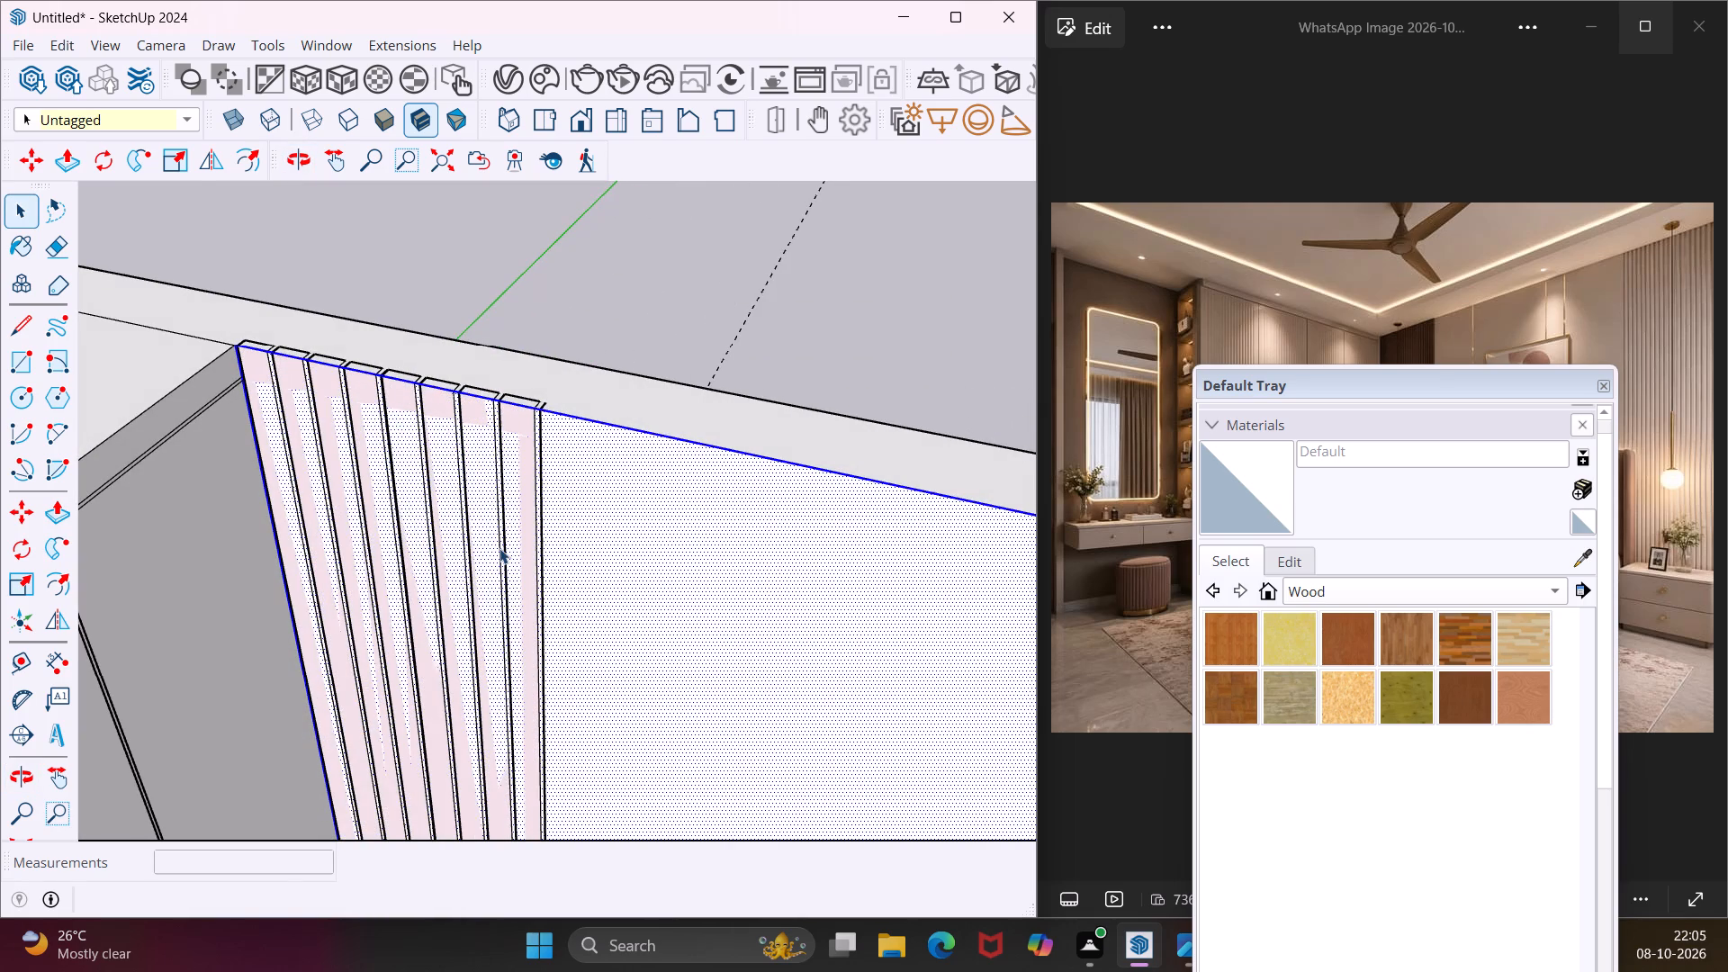
pyautogui.click(492, 537)
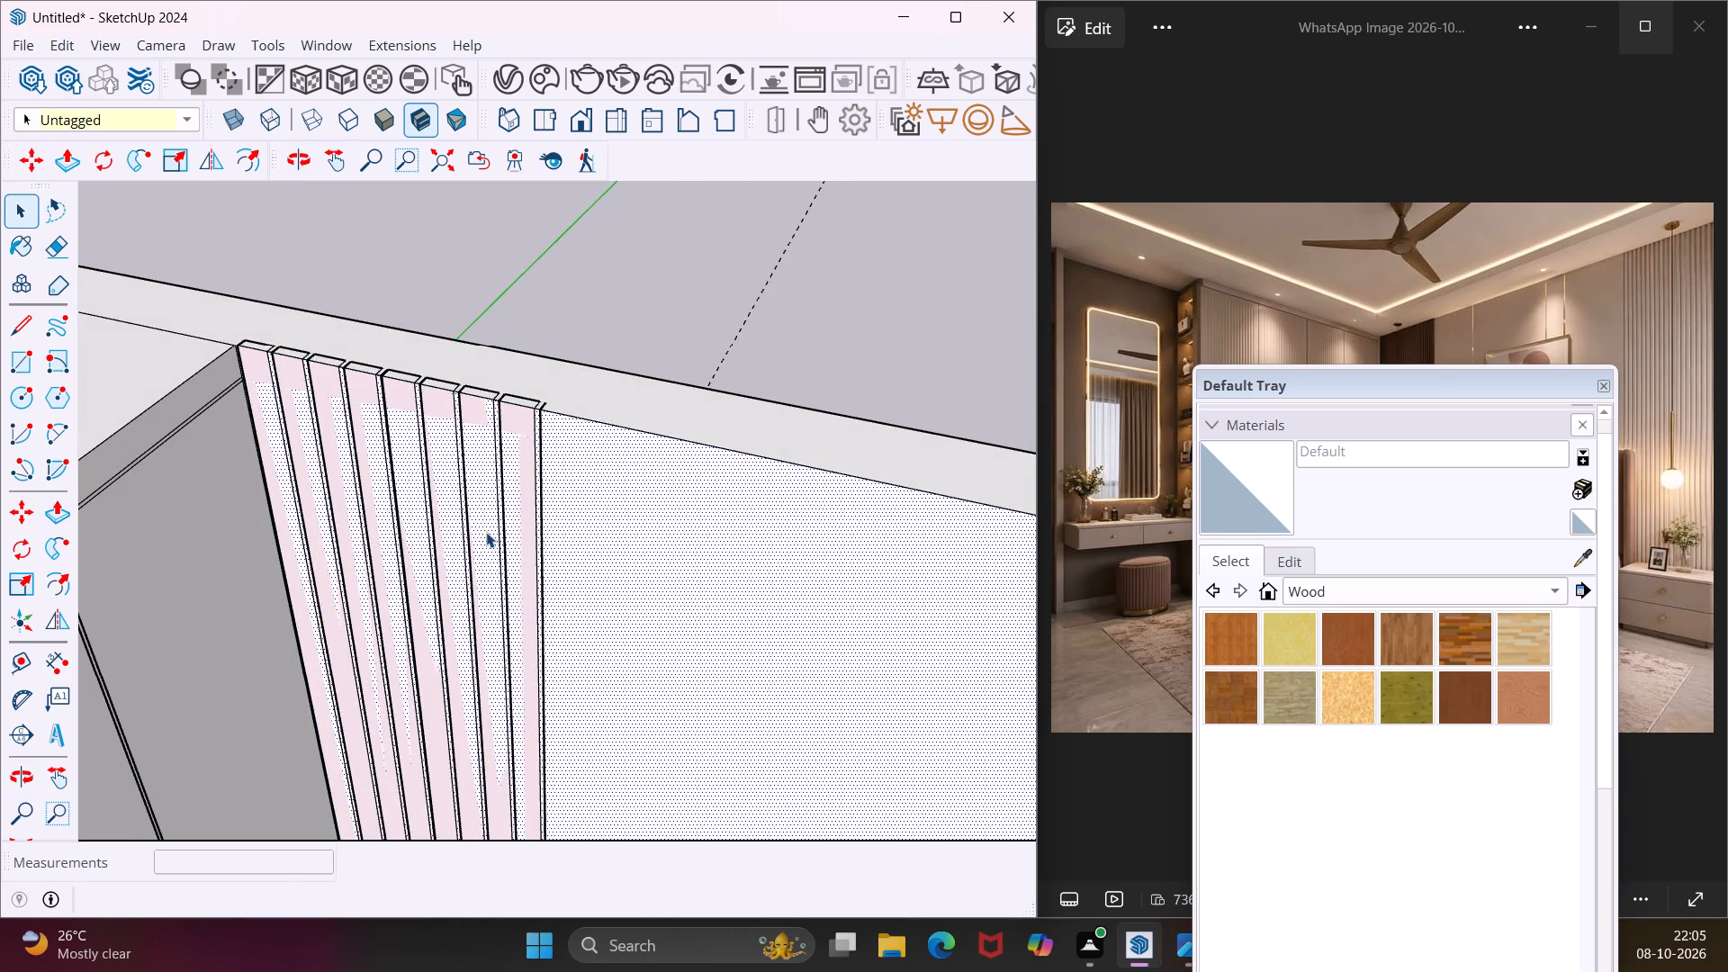
pyautogui.scroll(4, 484, 532)
pyautogui.click(484, 532)
pyautogui.moveTo(552, 490); pyautogui.dragTo(417, 592, button='middle')
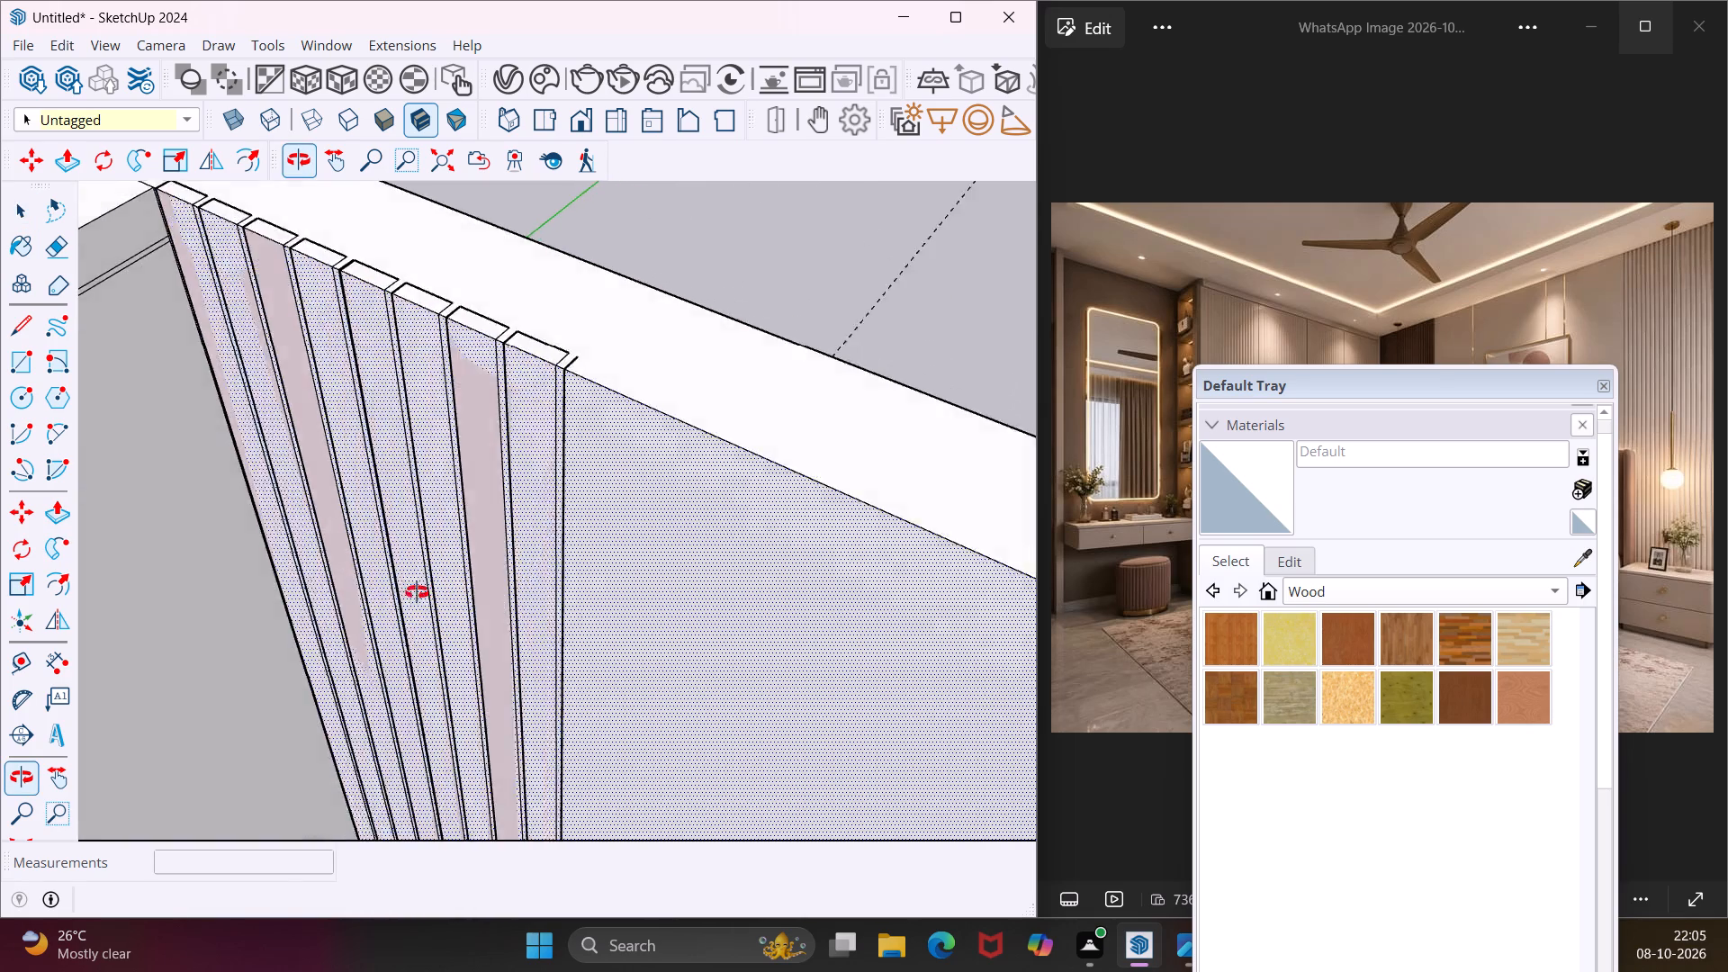
pyautogui.moveTo(417, 592); pyautogui.dragTo(357, 631, button='middle')
pyautogui.scroll(4, 526, 396)
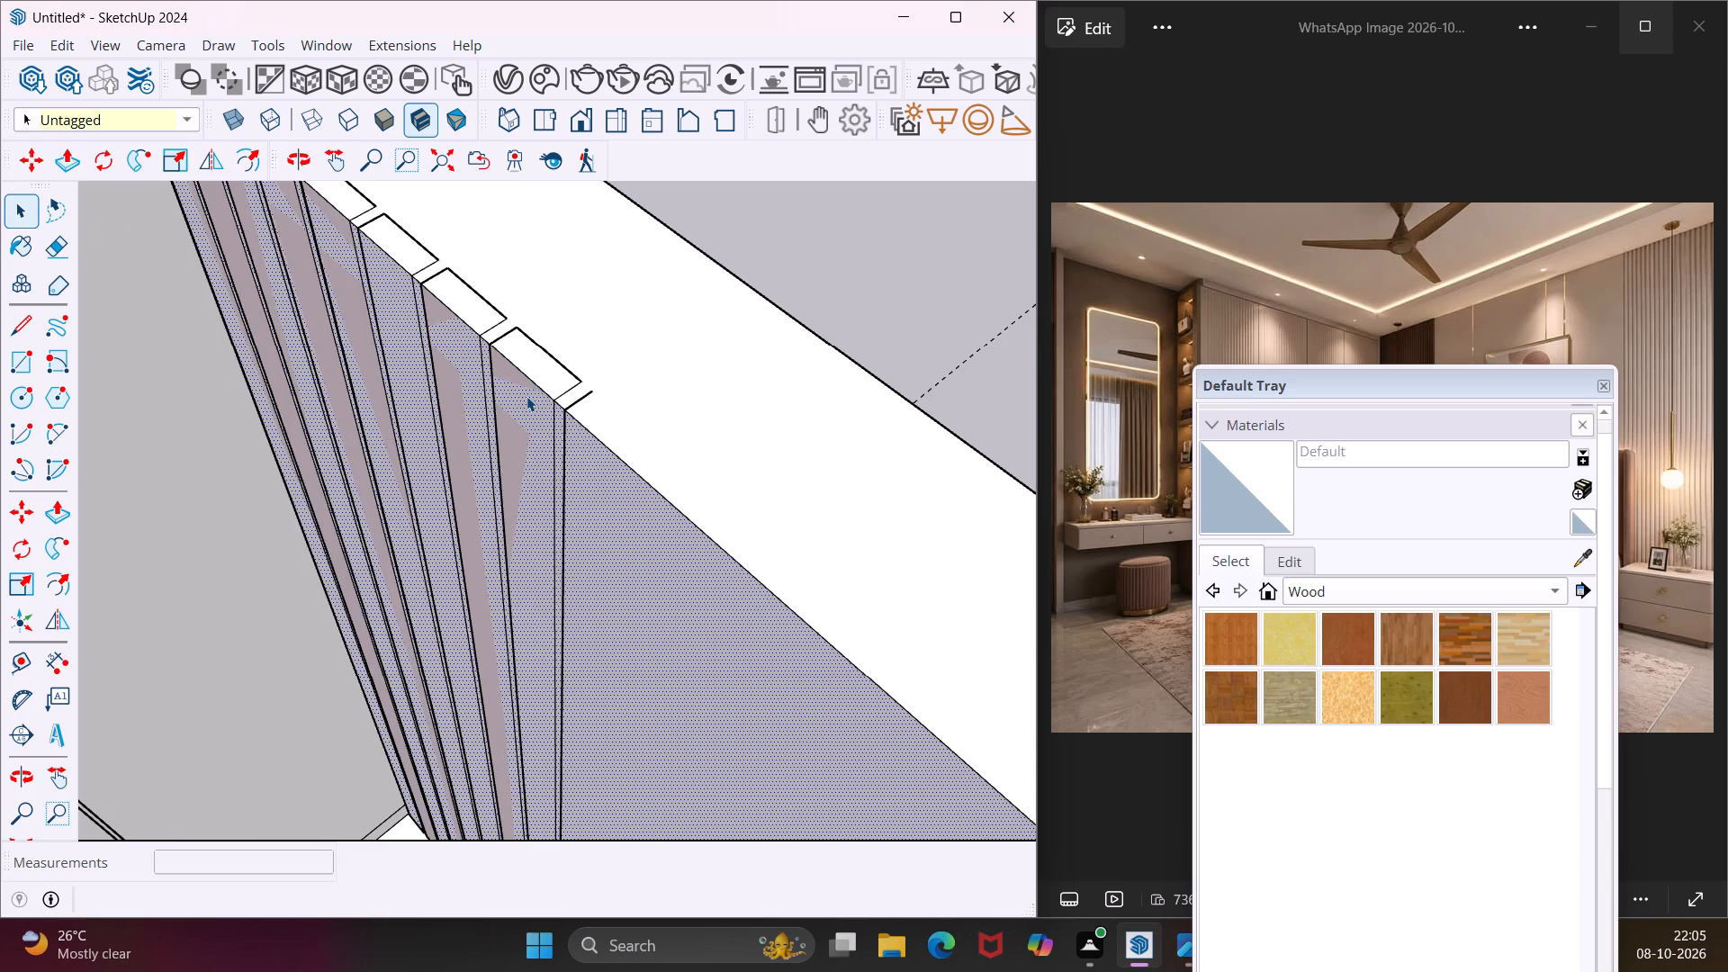
pyautogui.click(542, 380)
pyautogui.moveTo(546, 379); pyautogui.dragTo(553, 379, button='middle')
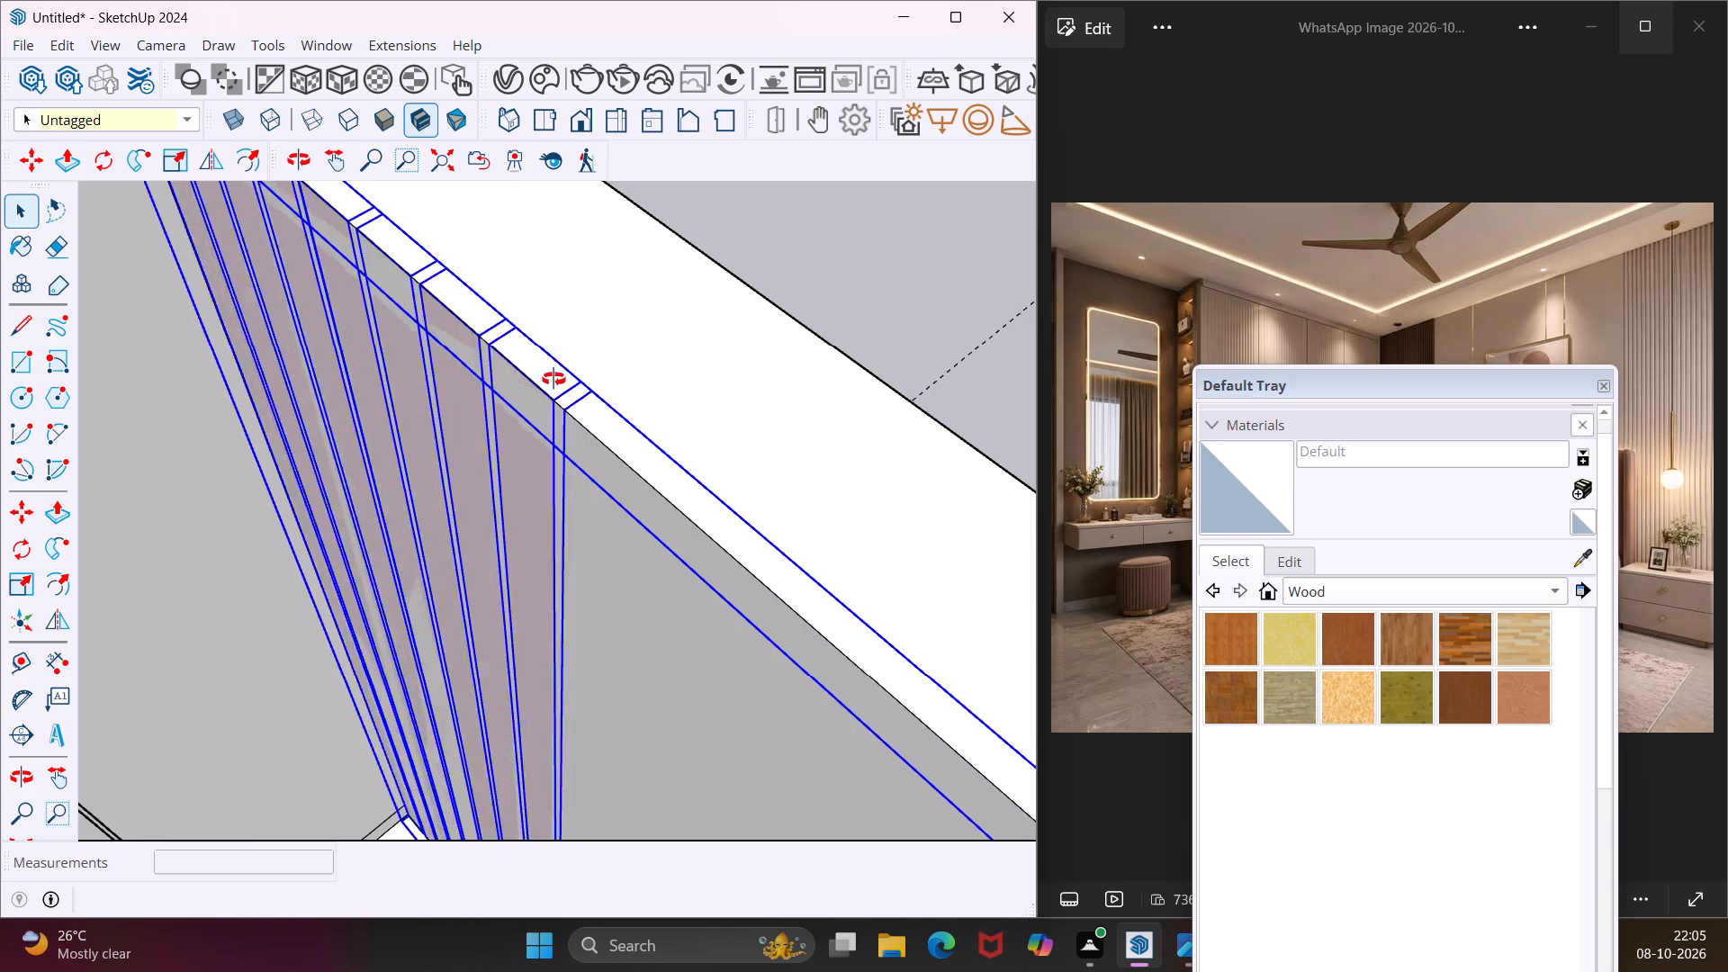
pyautogui.moveTo(553, 379); pyautogui.dragTo(662, 264, button='middle')
pyautogui.scroll(-9, 583, 332)
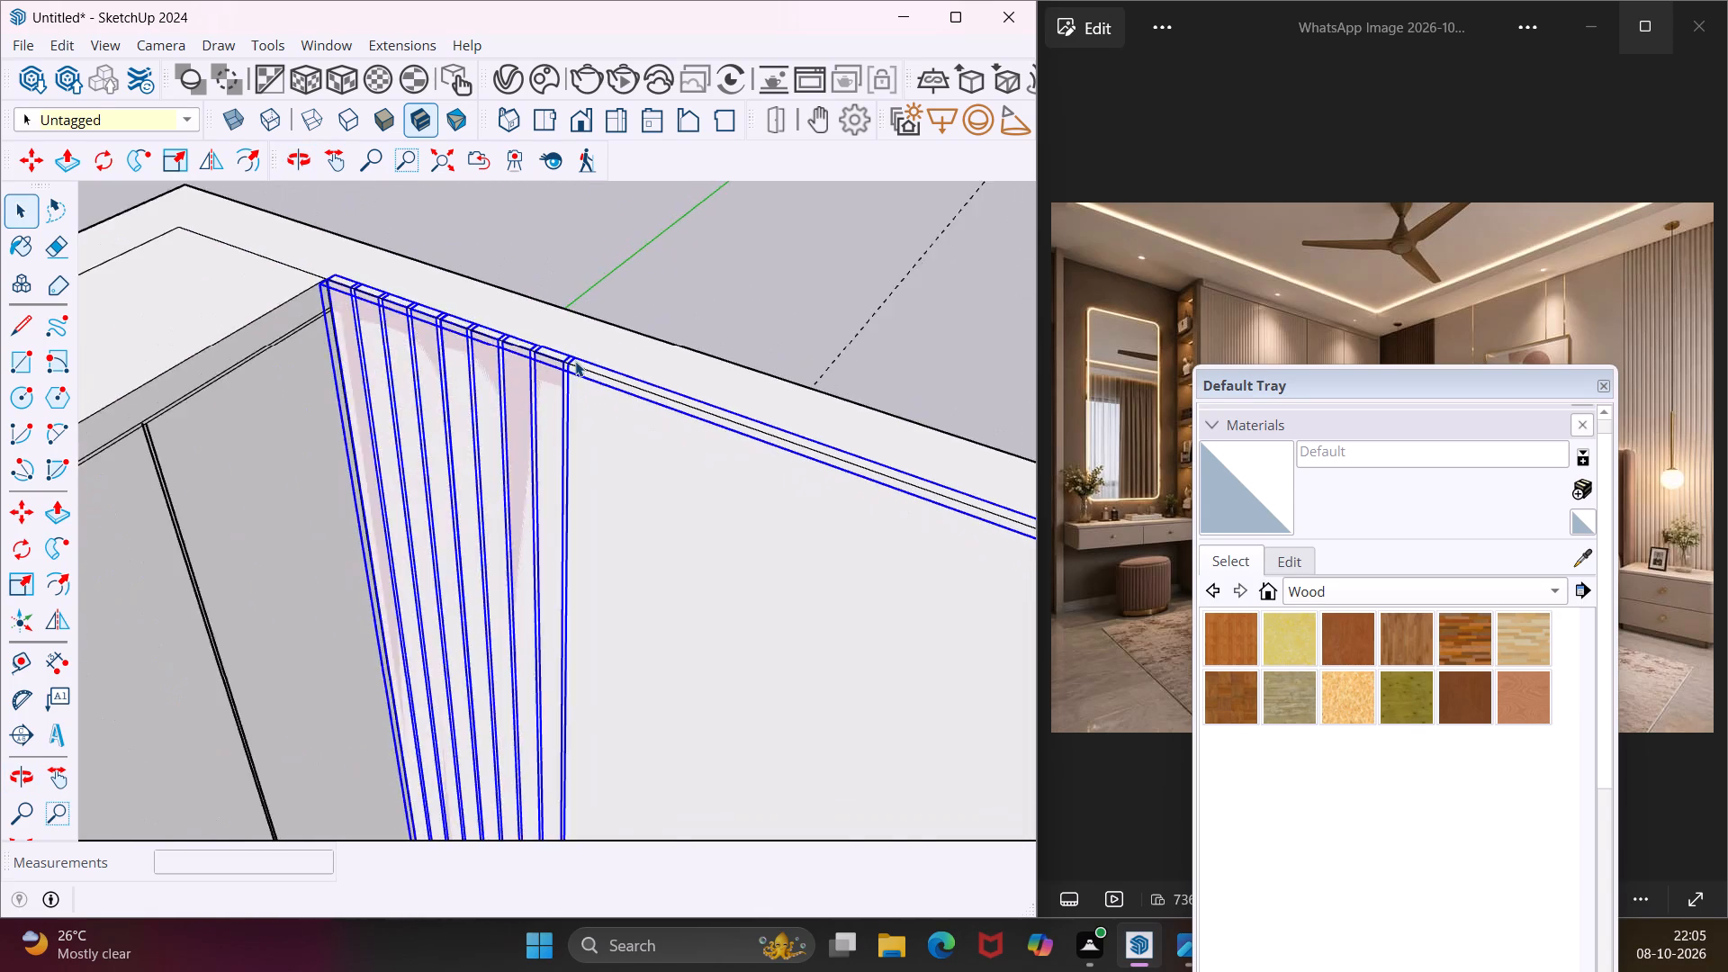
pyautogui.scroll(-13, 575, 361)
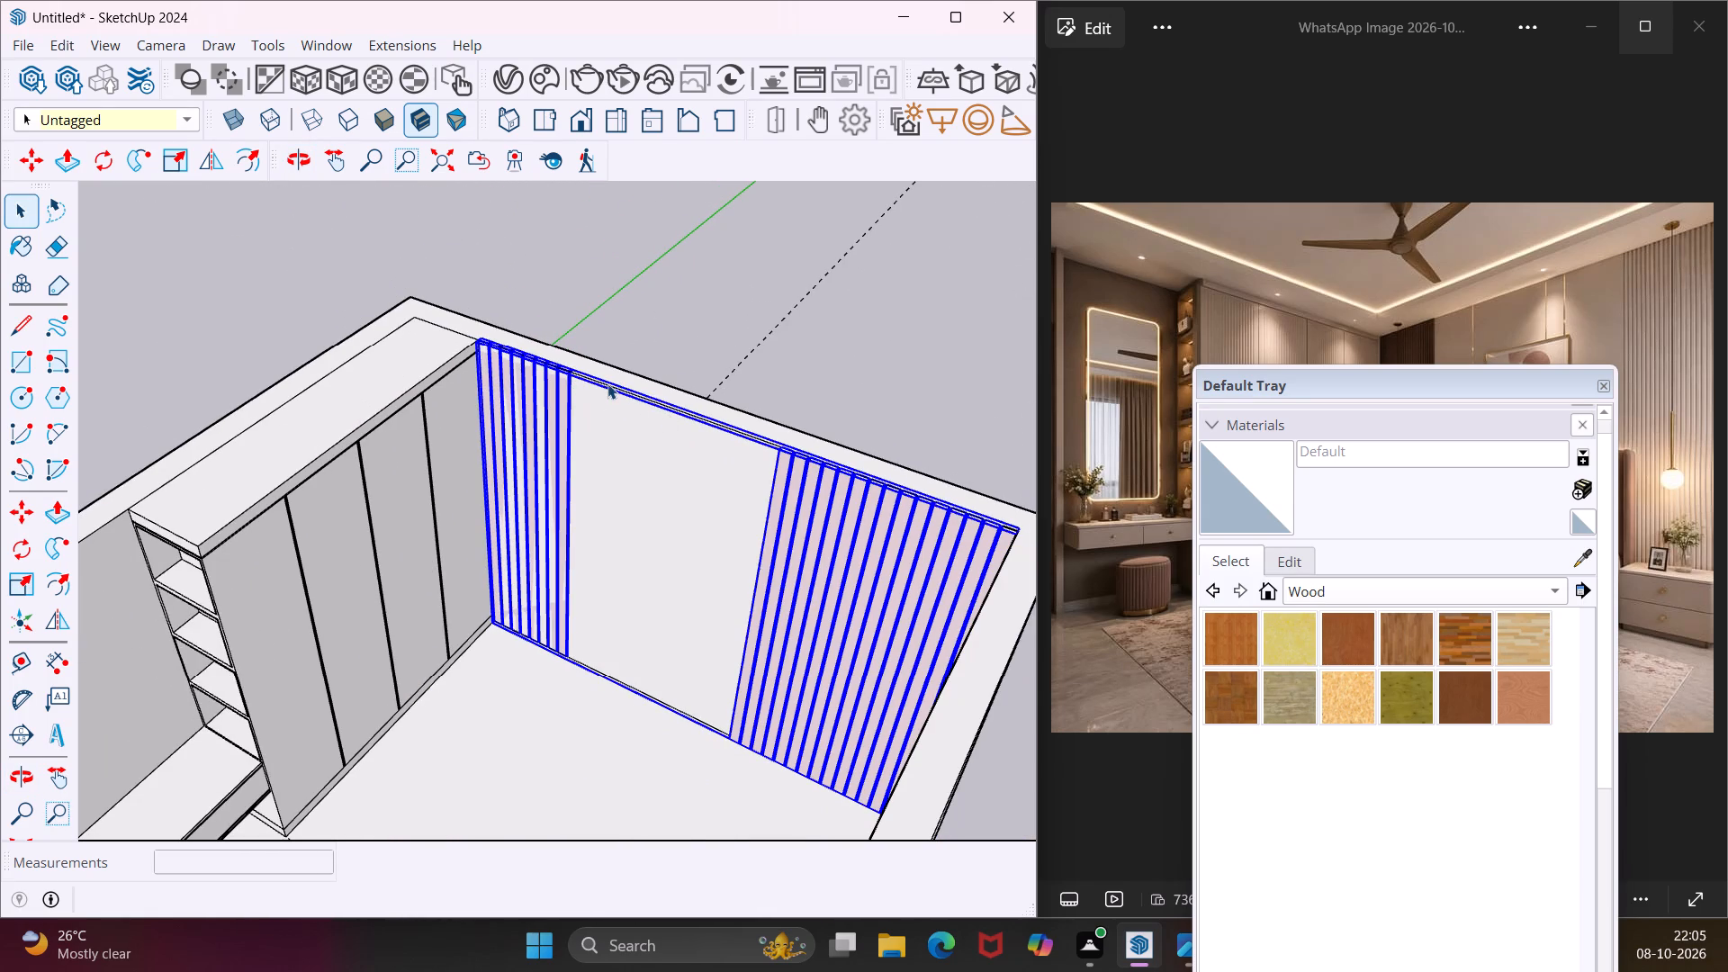
# Select the back wall surface between the wardrobe-corner slats and check which geometry is connected to it.
pyautogui.scroll(16, 553, 397)
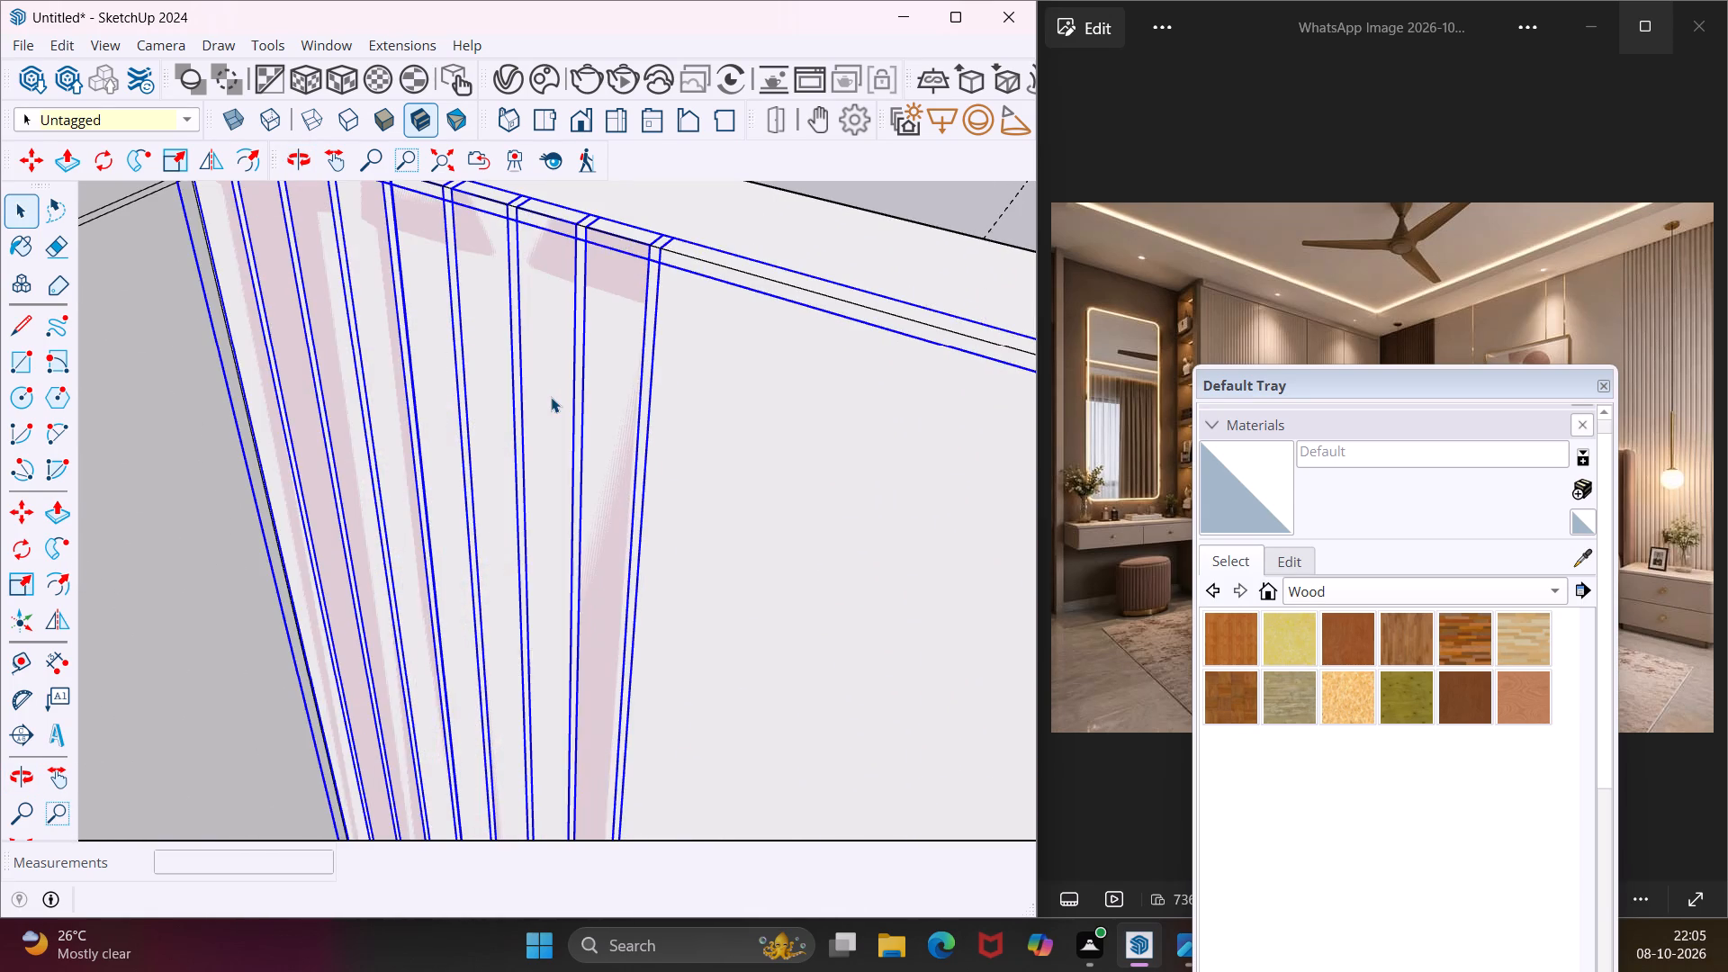
pyautogui.click(551, 397)
pyautogui.click(551, 397)
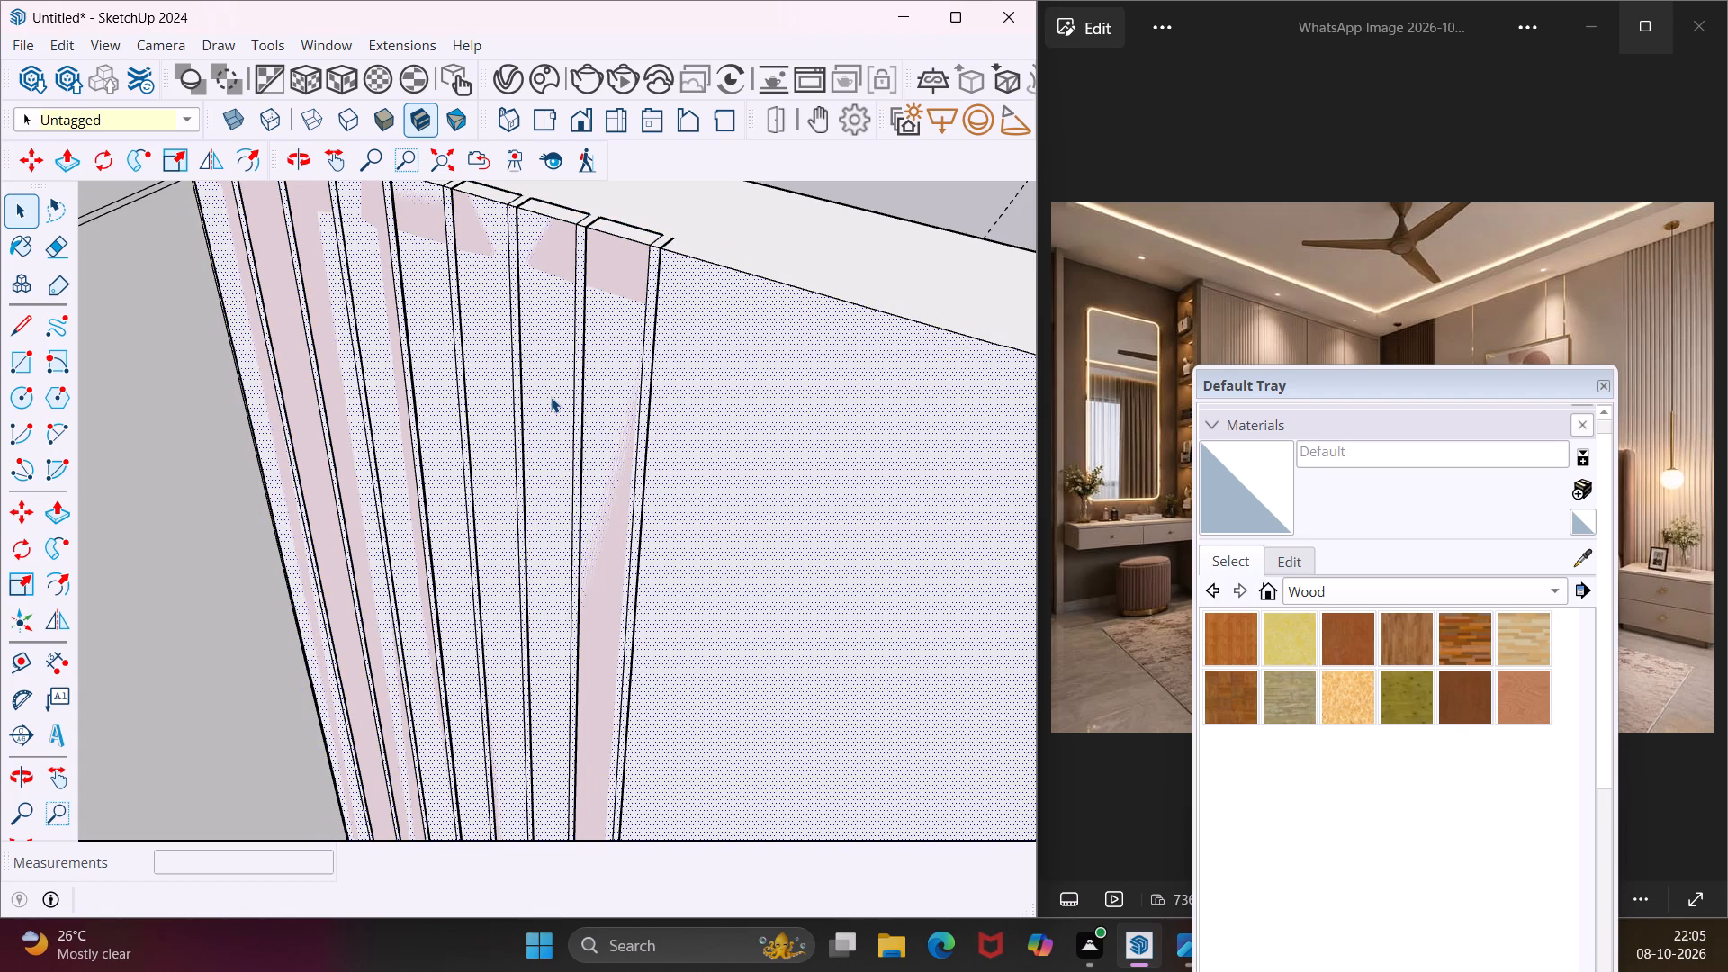
pyautogui.doubleClick(551, 397)
pyautogui.tripleClick(551, 397)
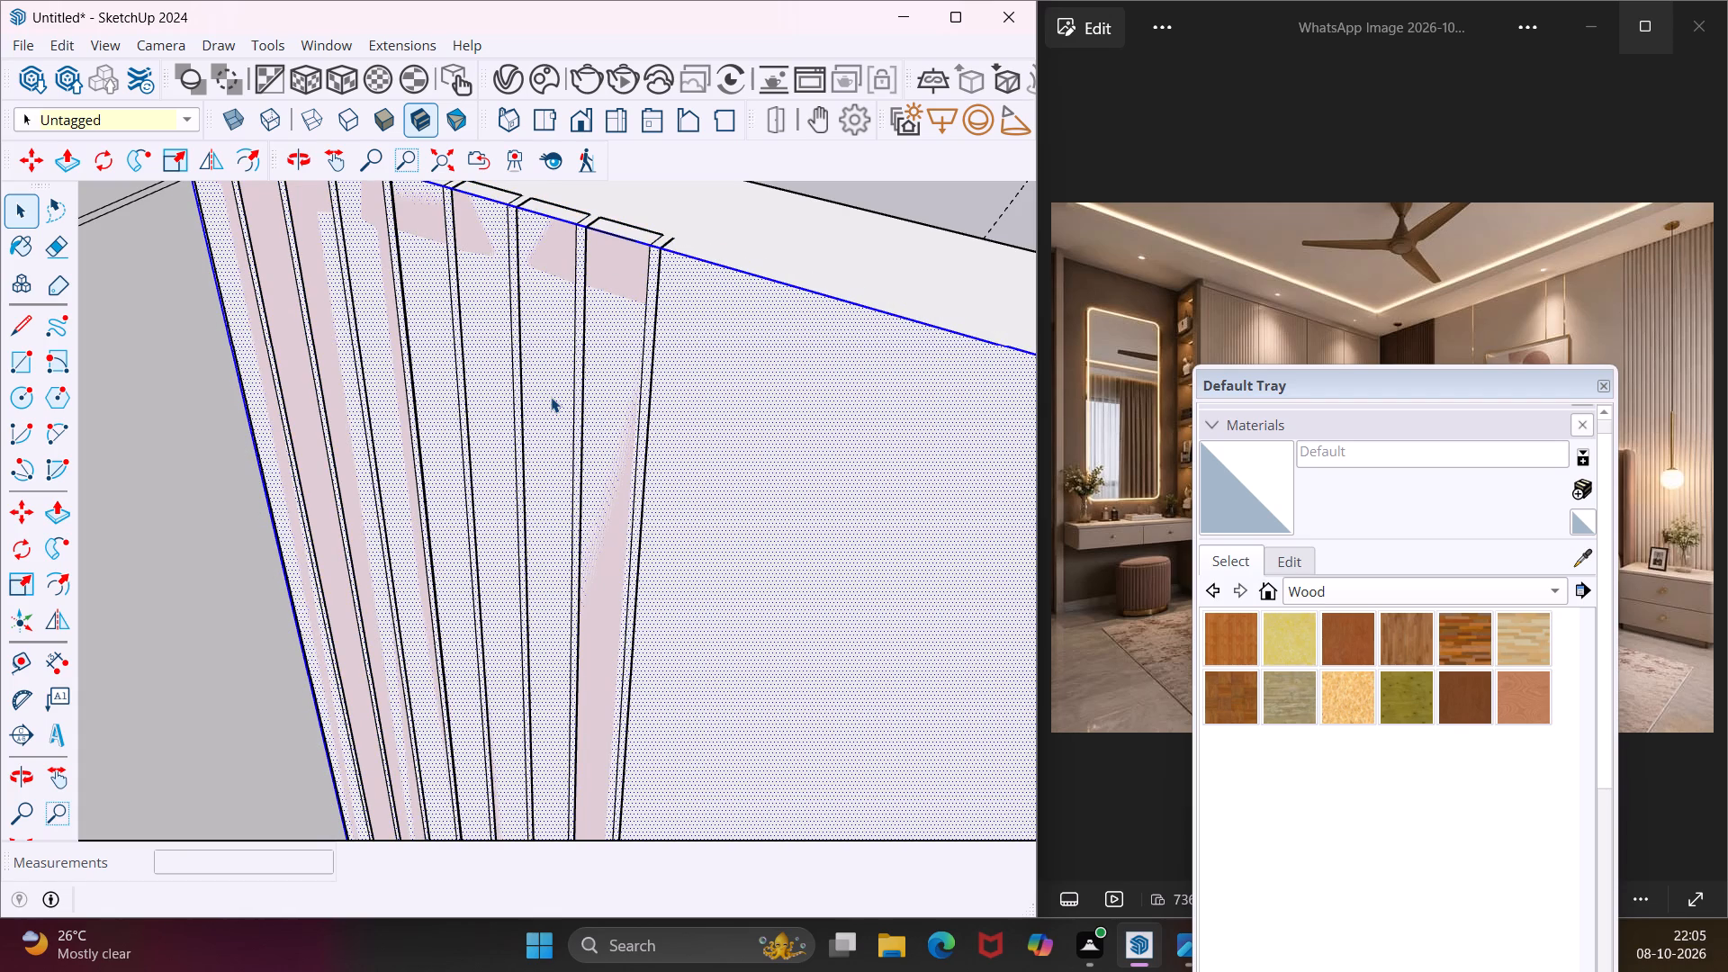
pyautogui.scroll(-16, 559, 403)
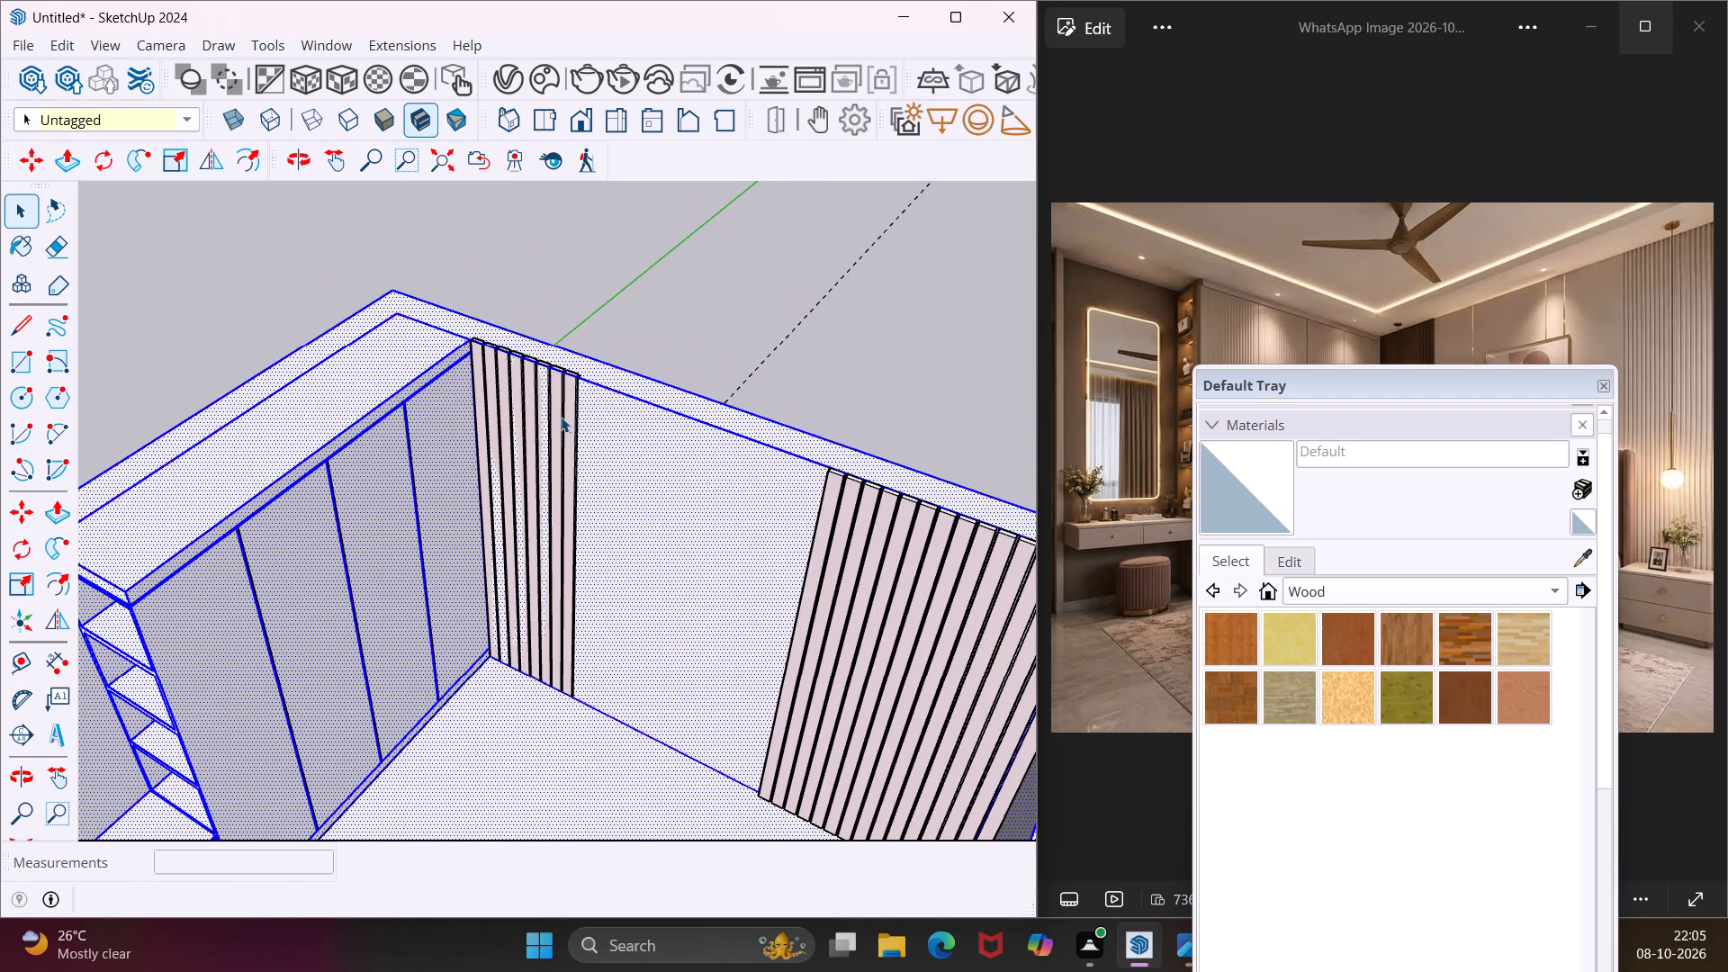
pyautogui.moveTo(535, 545); pyautogui.dragTo(675, 423, button='middle')
pyautogui.scroll(-1, 675, 423)
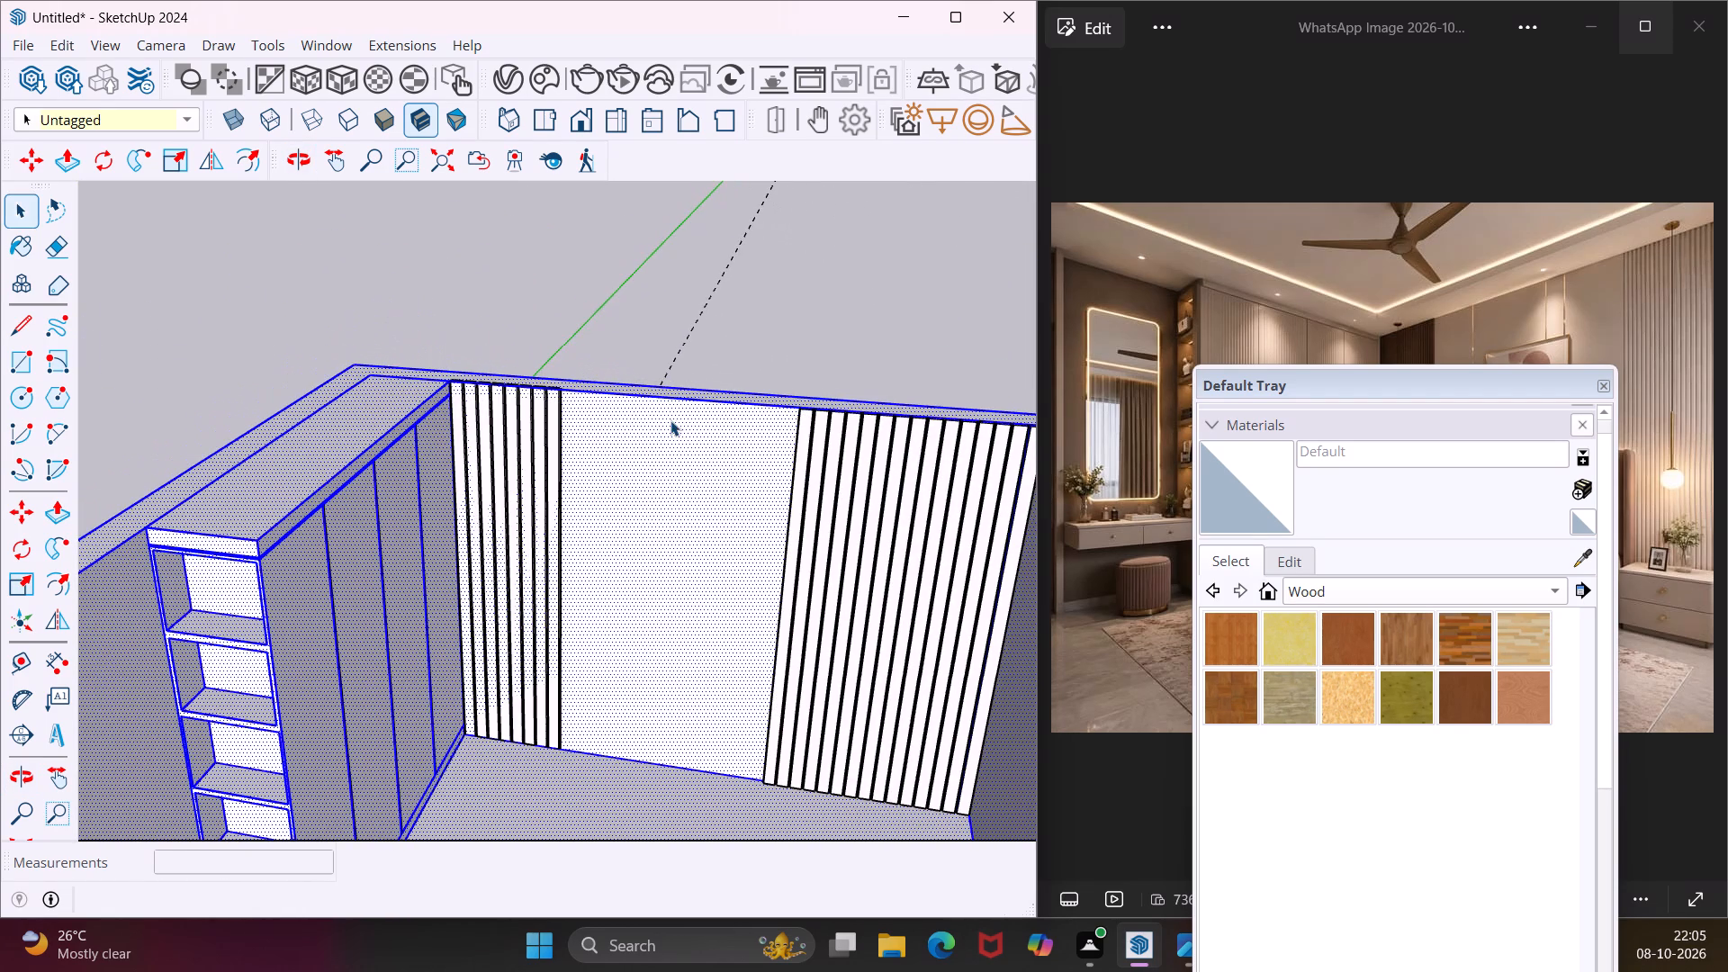
# Undo both four-slat copies beside the wardrobe on the back wall and close the panel group's editing.
pyautogui.hotkey('ctrl', 'z')
pyautogui.hotkey('ctrl', 'z')
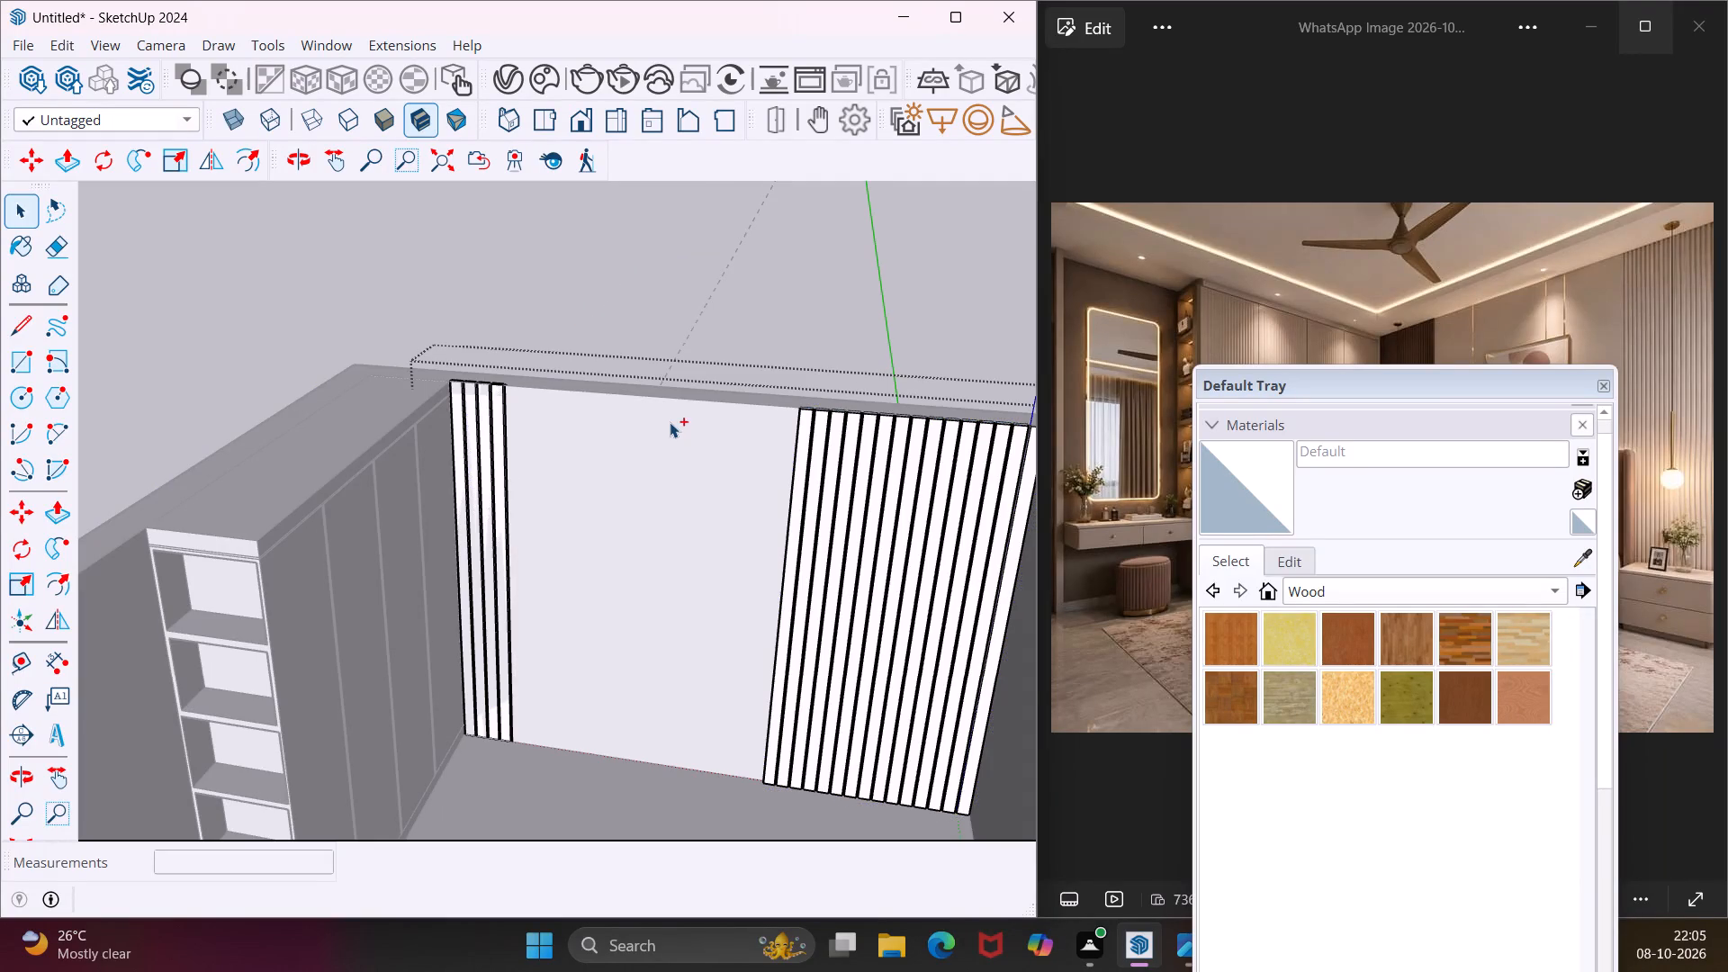
pyautogui.hotkey('ctrl', 'z')
pyautogui.moveTo(747, 642); pyautogui.dragTo(747, 628, button='middle')
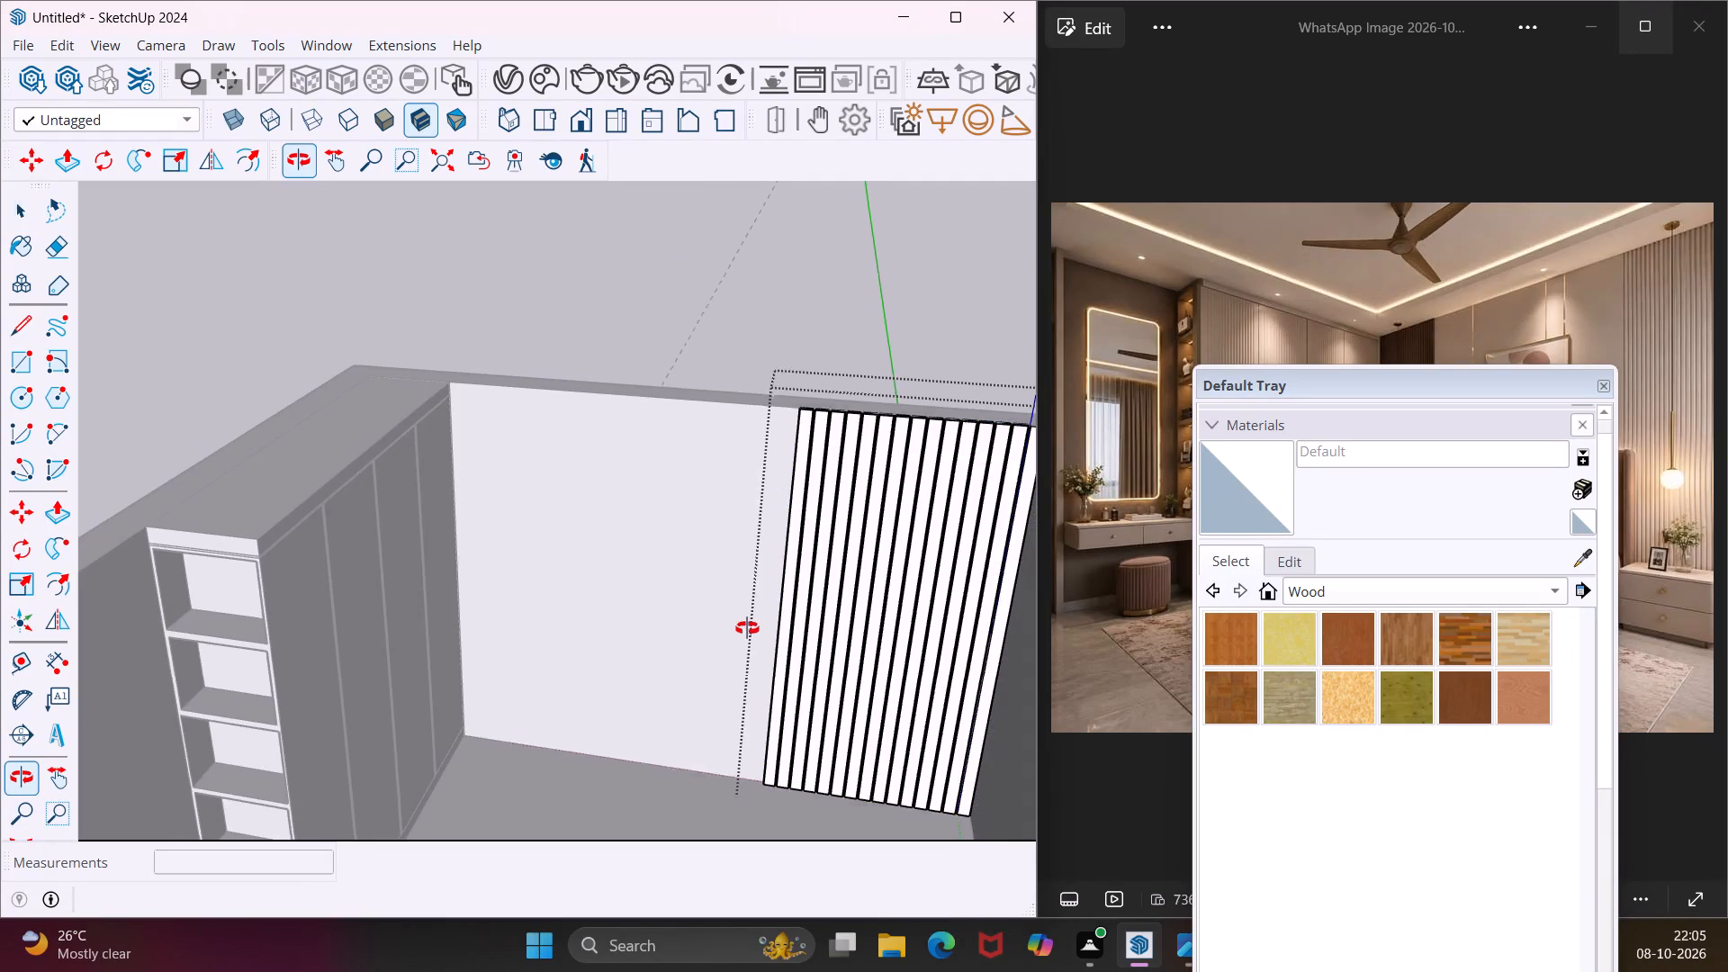
pyautogui.moveTo(747, 628); pyautogui.dragTo(754, 535, button='middle')
pyautogui.scroll(-5, 754, 535)
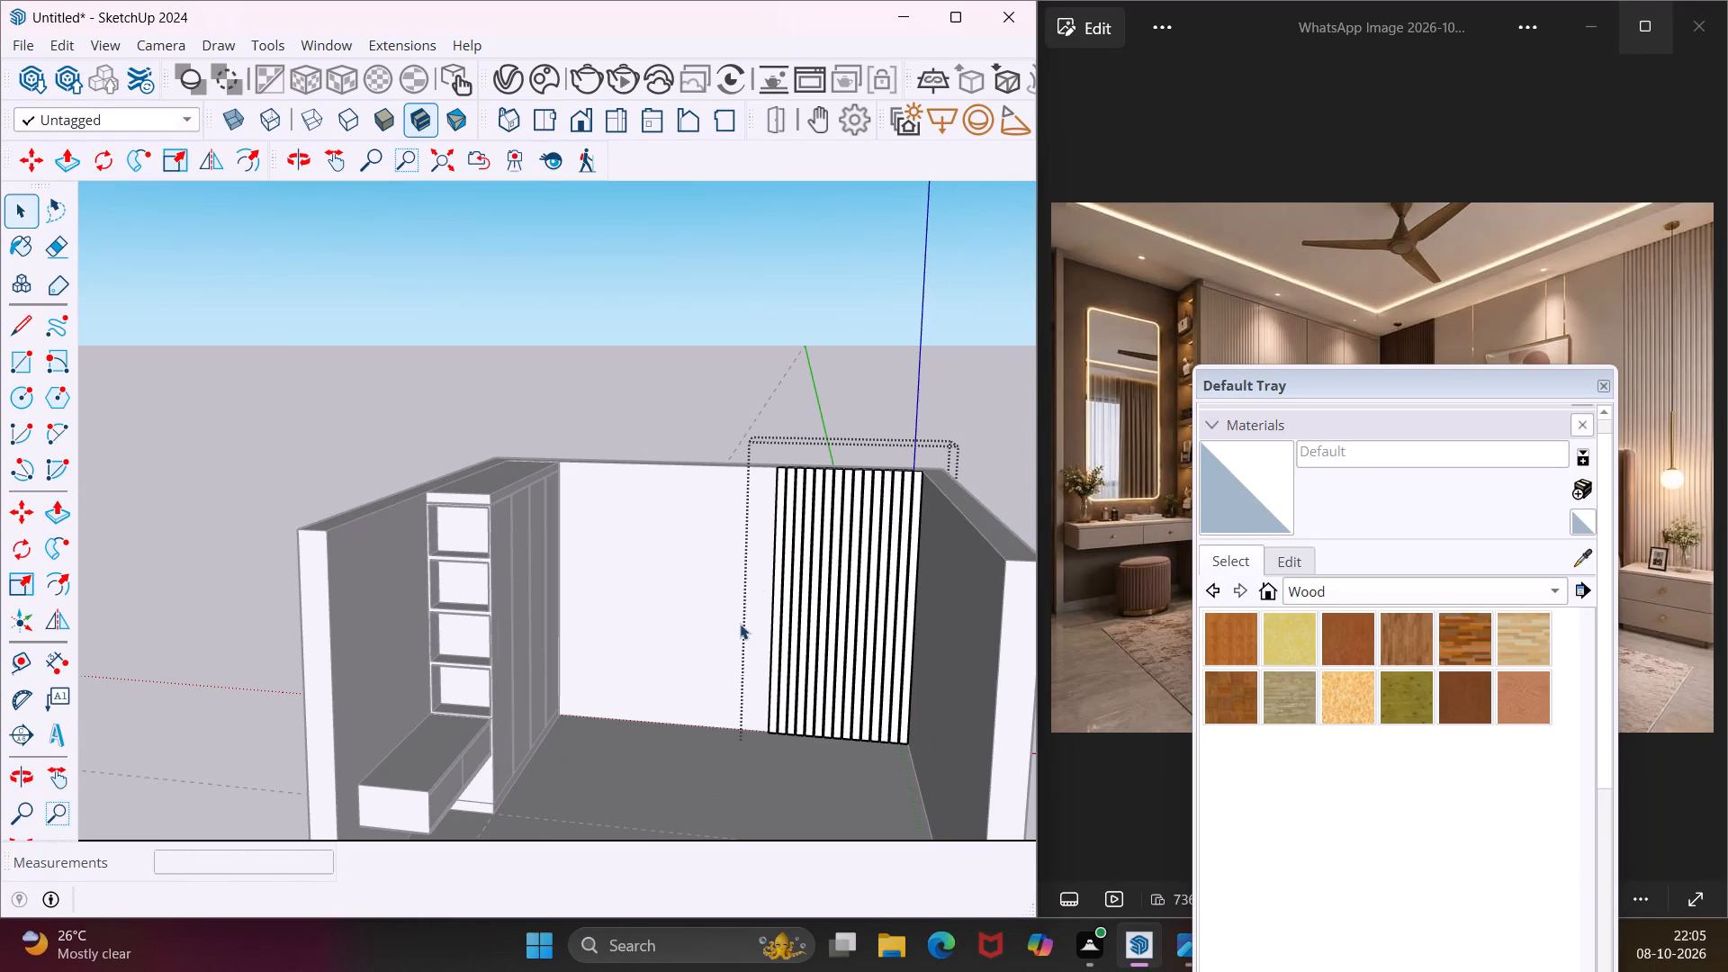
pyautogui.click(635, 406)
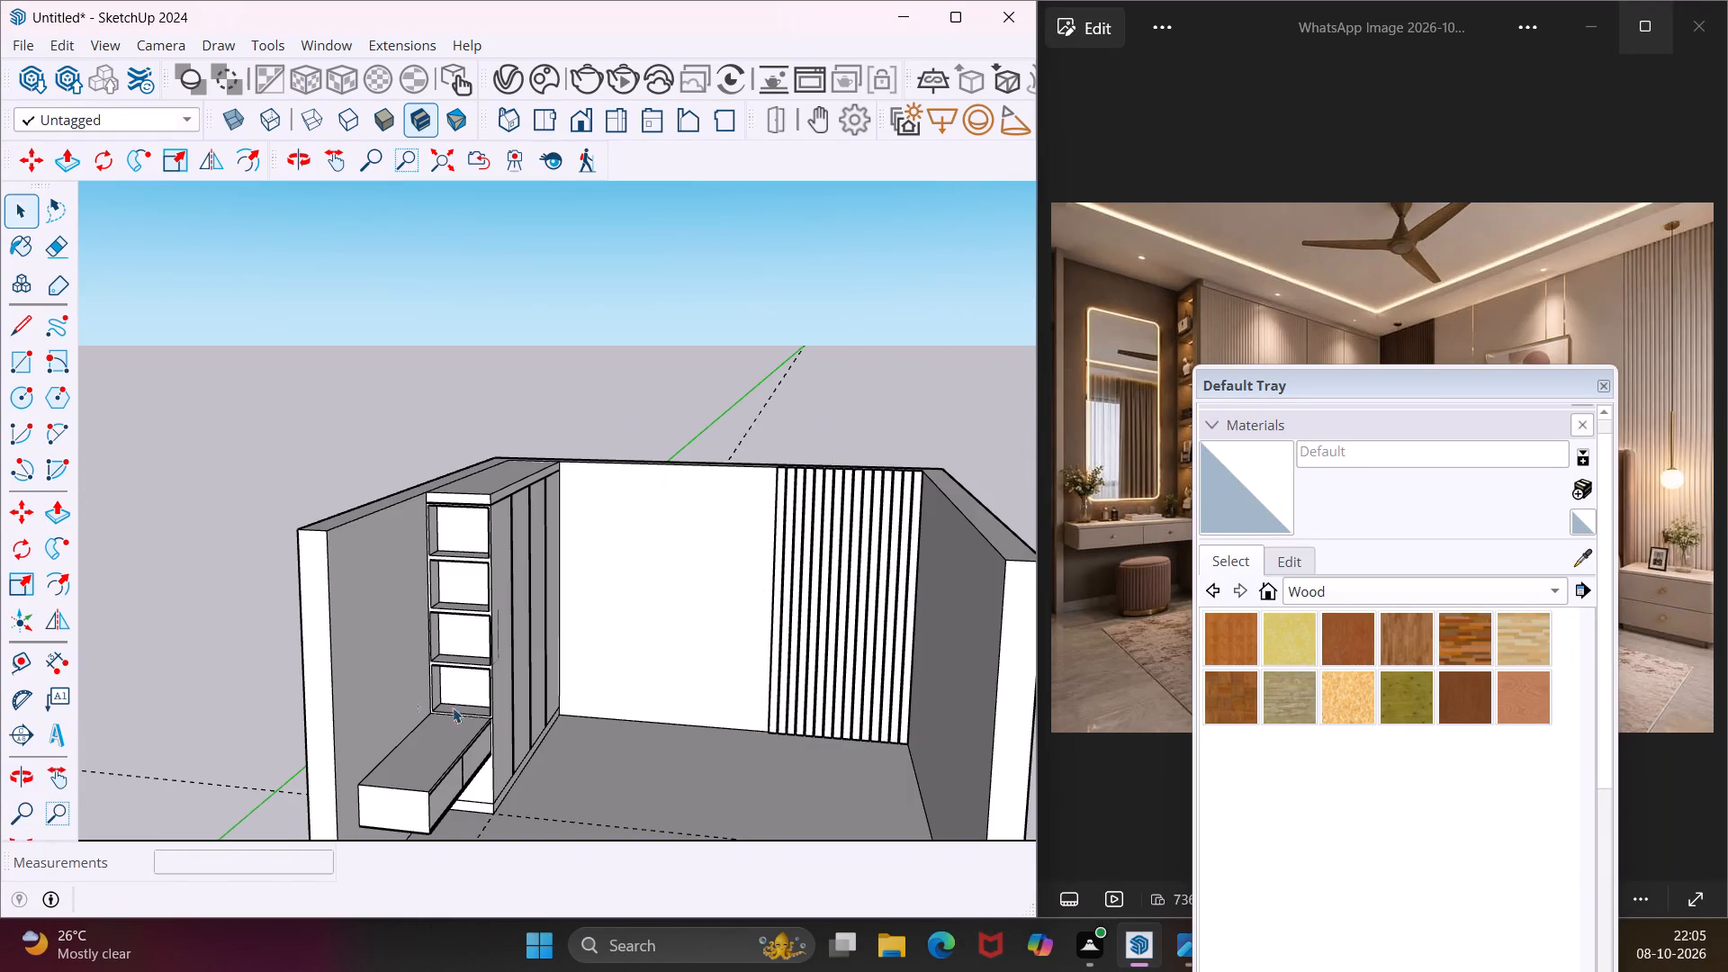
# Draw a narrow full-height rectangle about 1 7/16" wide and 10' tall on the back wall at the wardrobe corner.
pyautogui.click(24, 364)
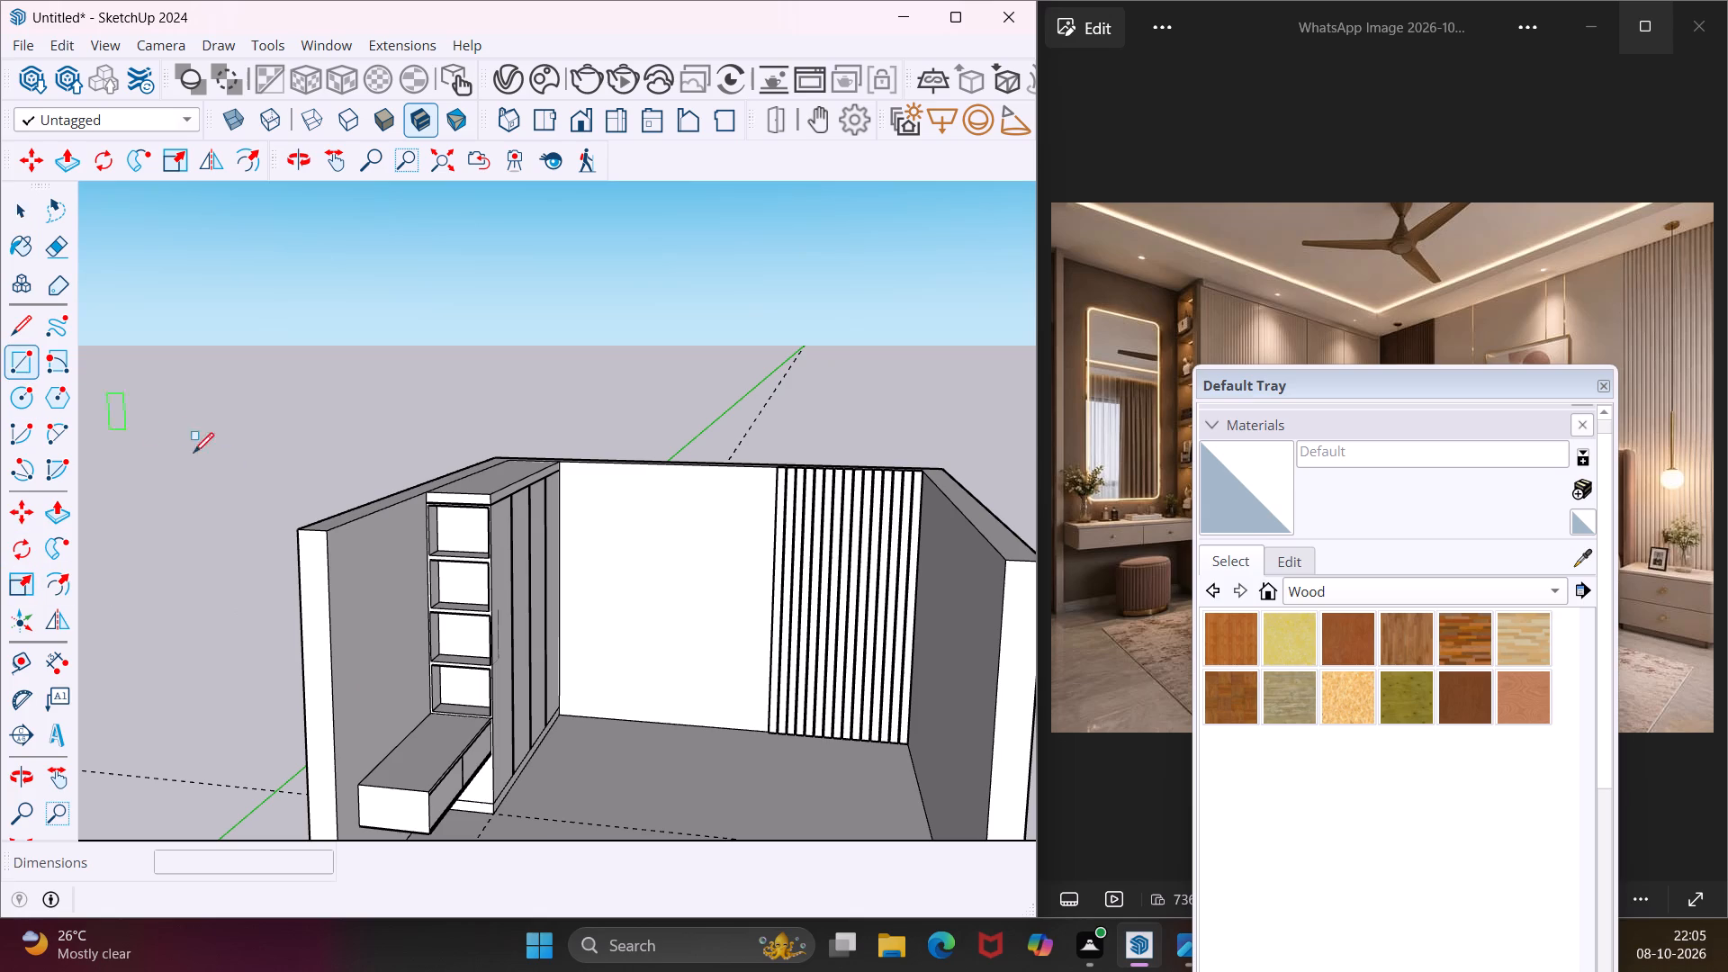
pyautogui.click(568, 712)
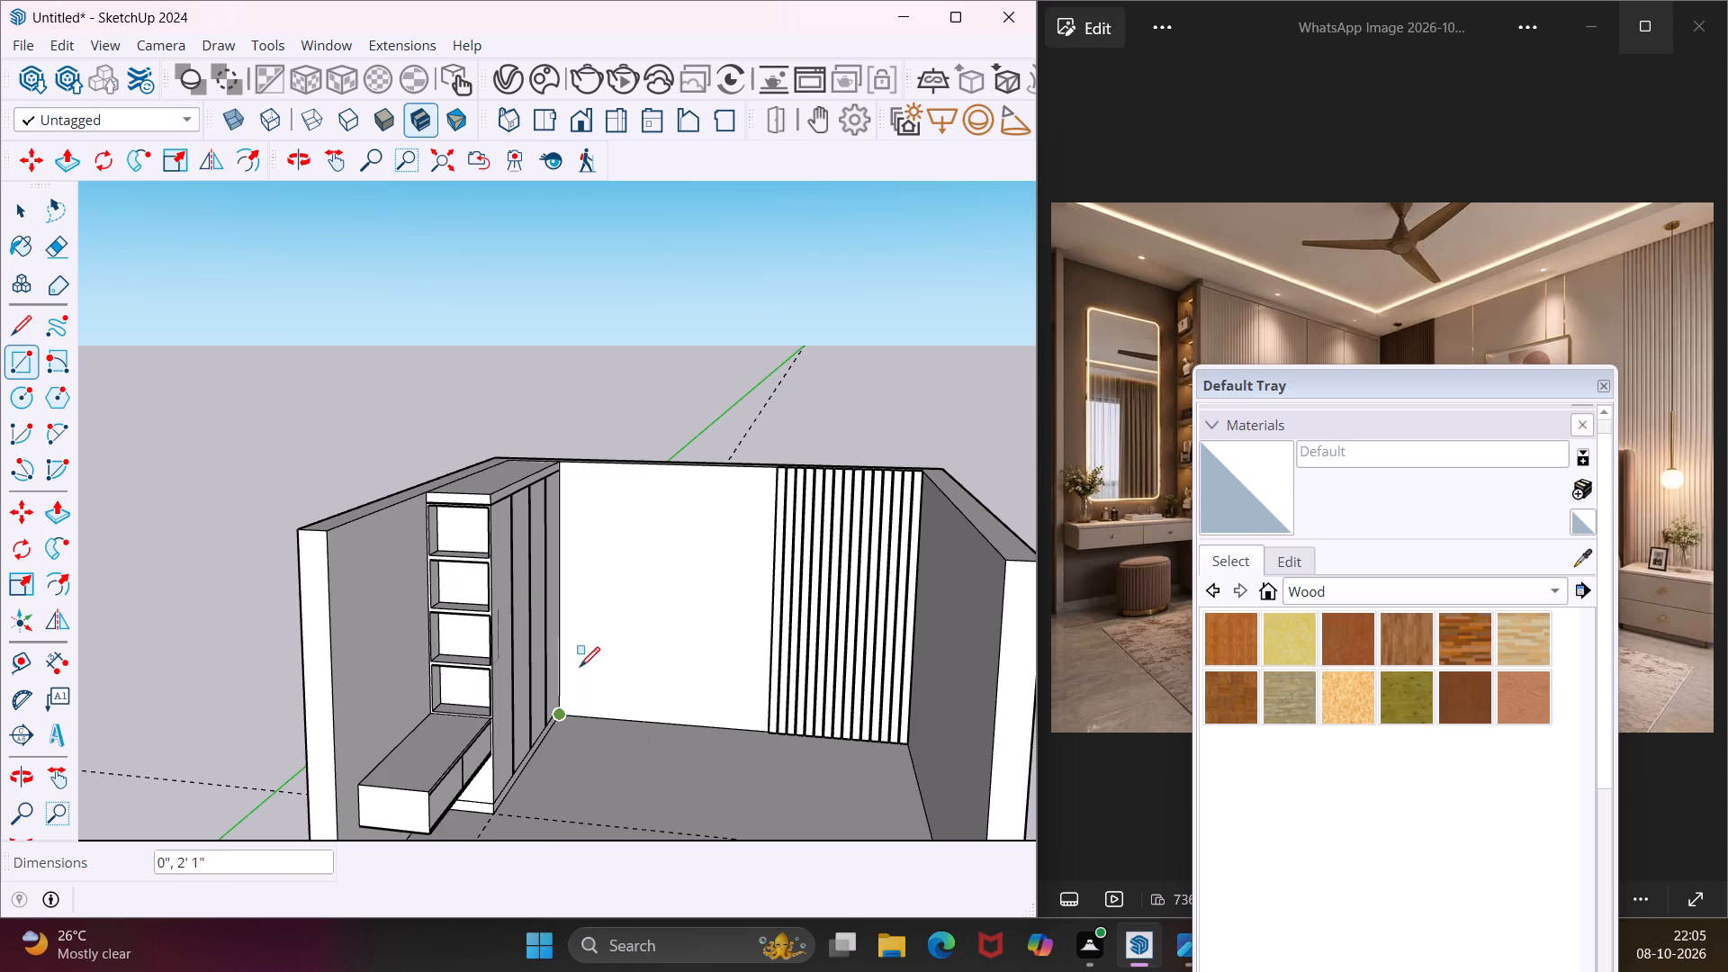
pyautogui.scroll(3, 561, 467)
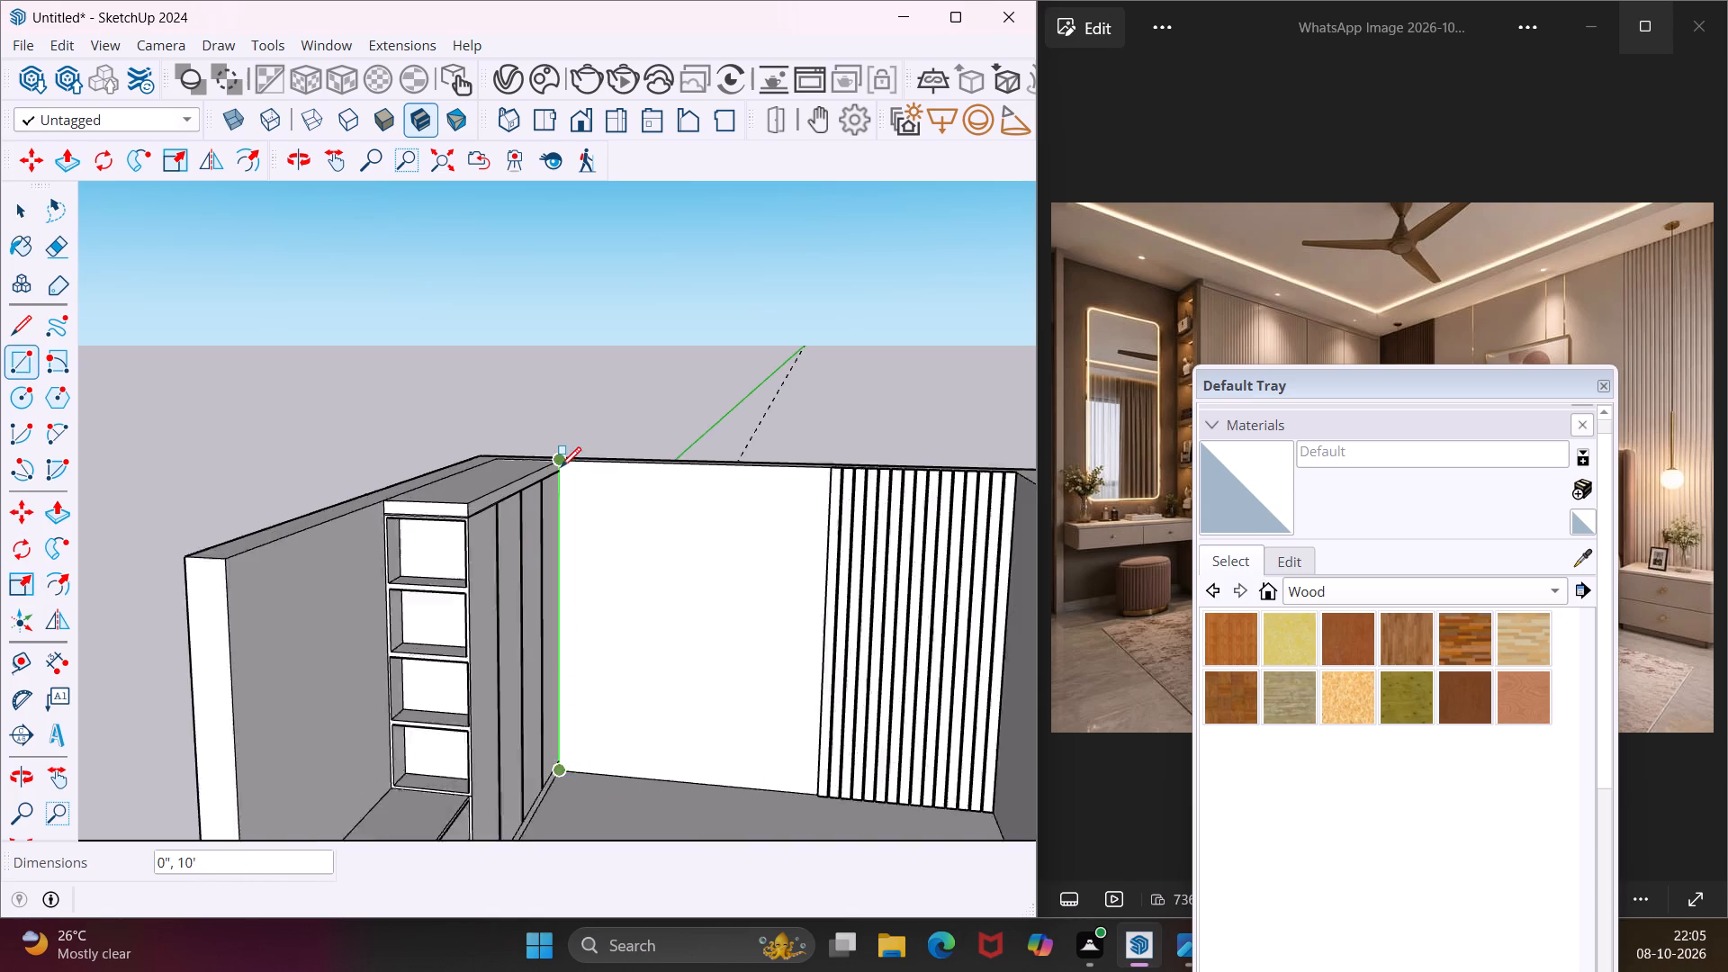
pyautogui.scroll(17, 561, 467)
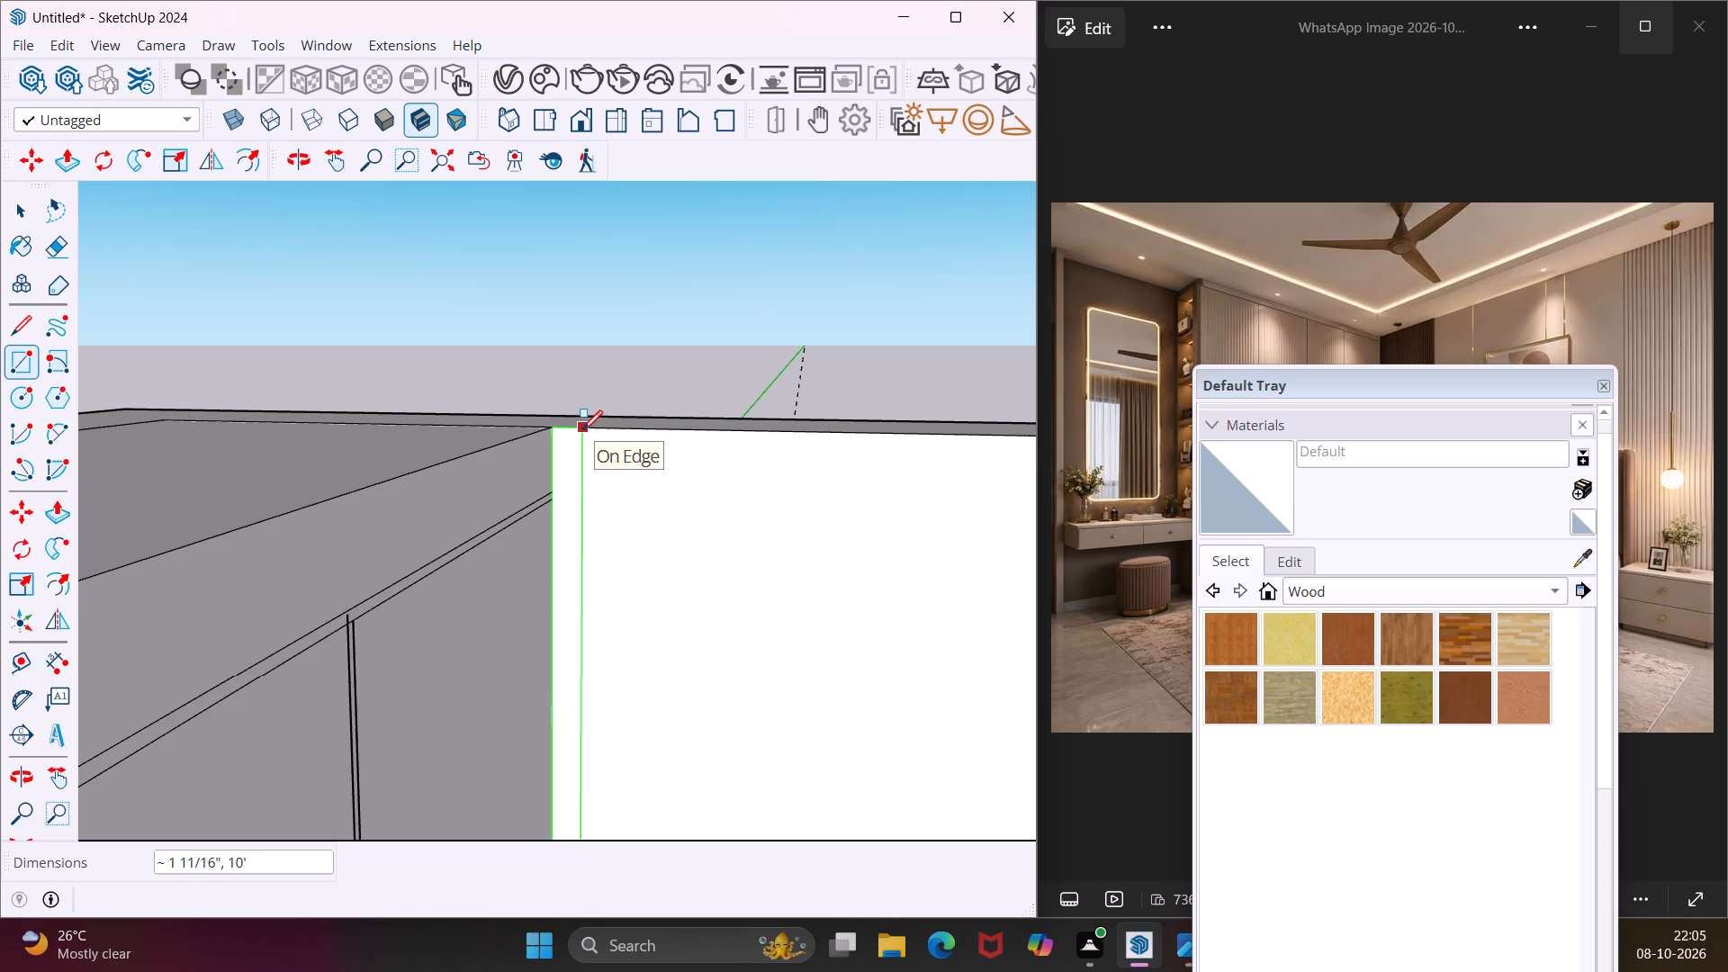
pyautogui.click(578, 435)
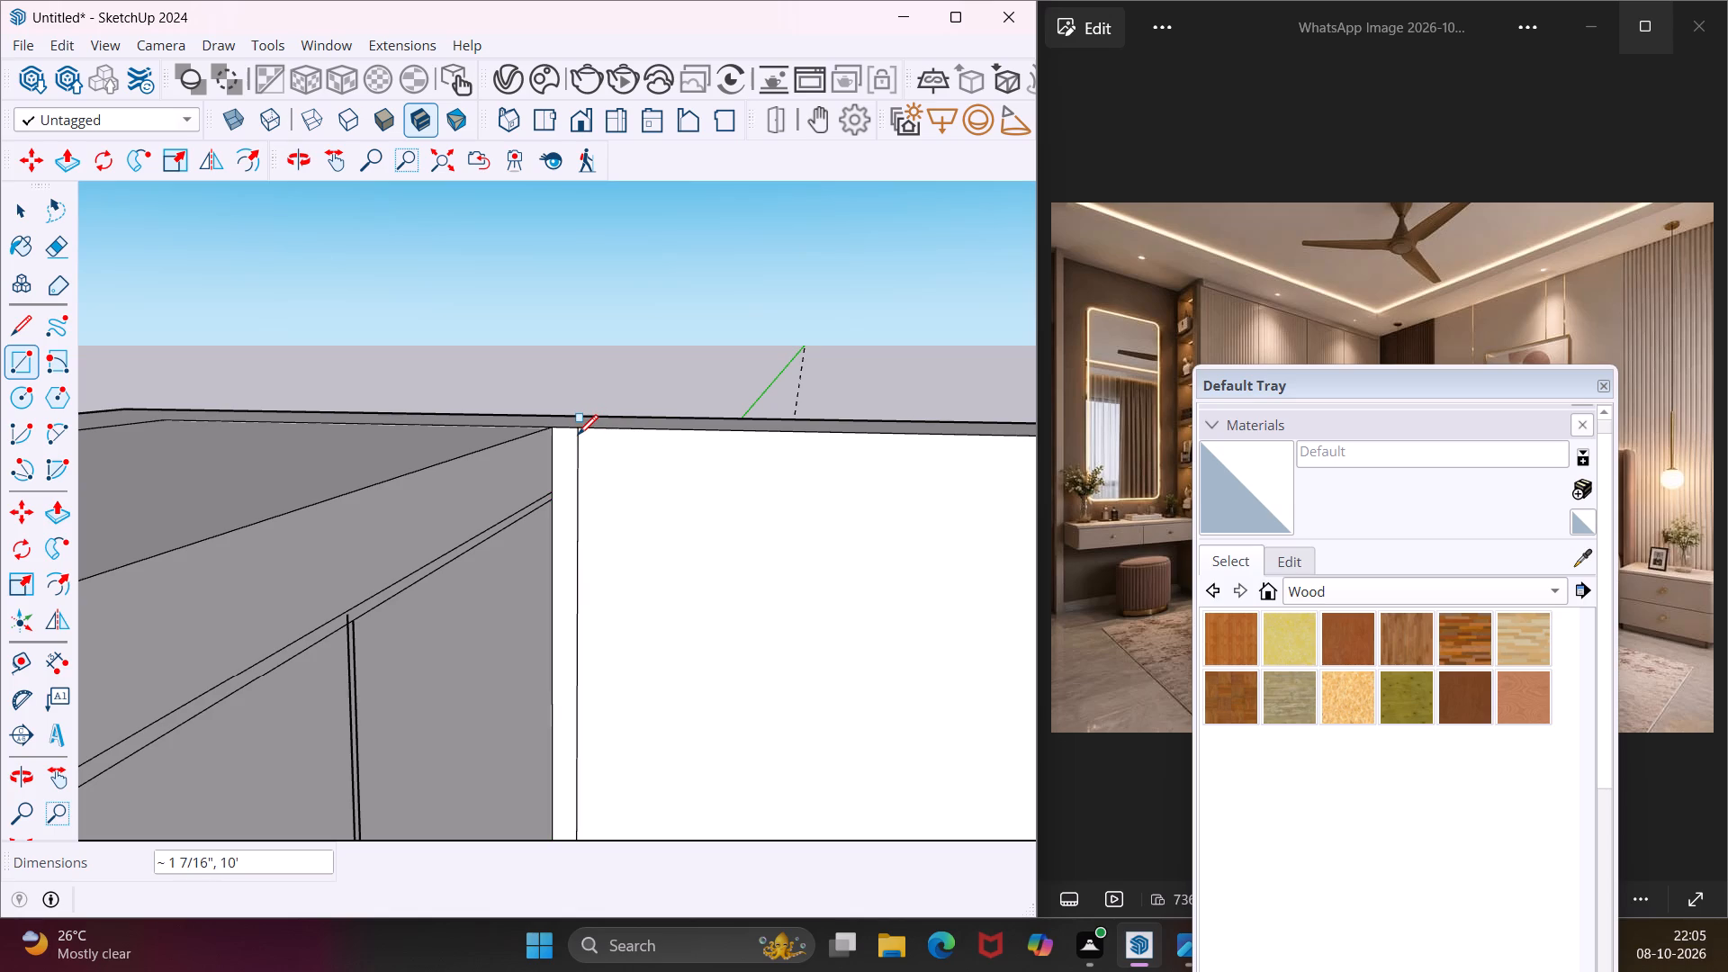
pyautogui.press('Escape')
pyautogui.press('space')
# Make the narrow strip face beside the wardrobe into a group.
pyautogui.click(568, 469)
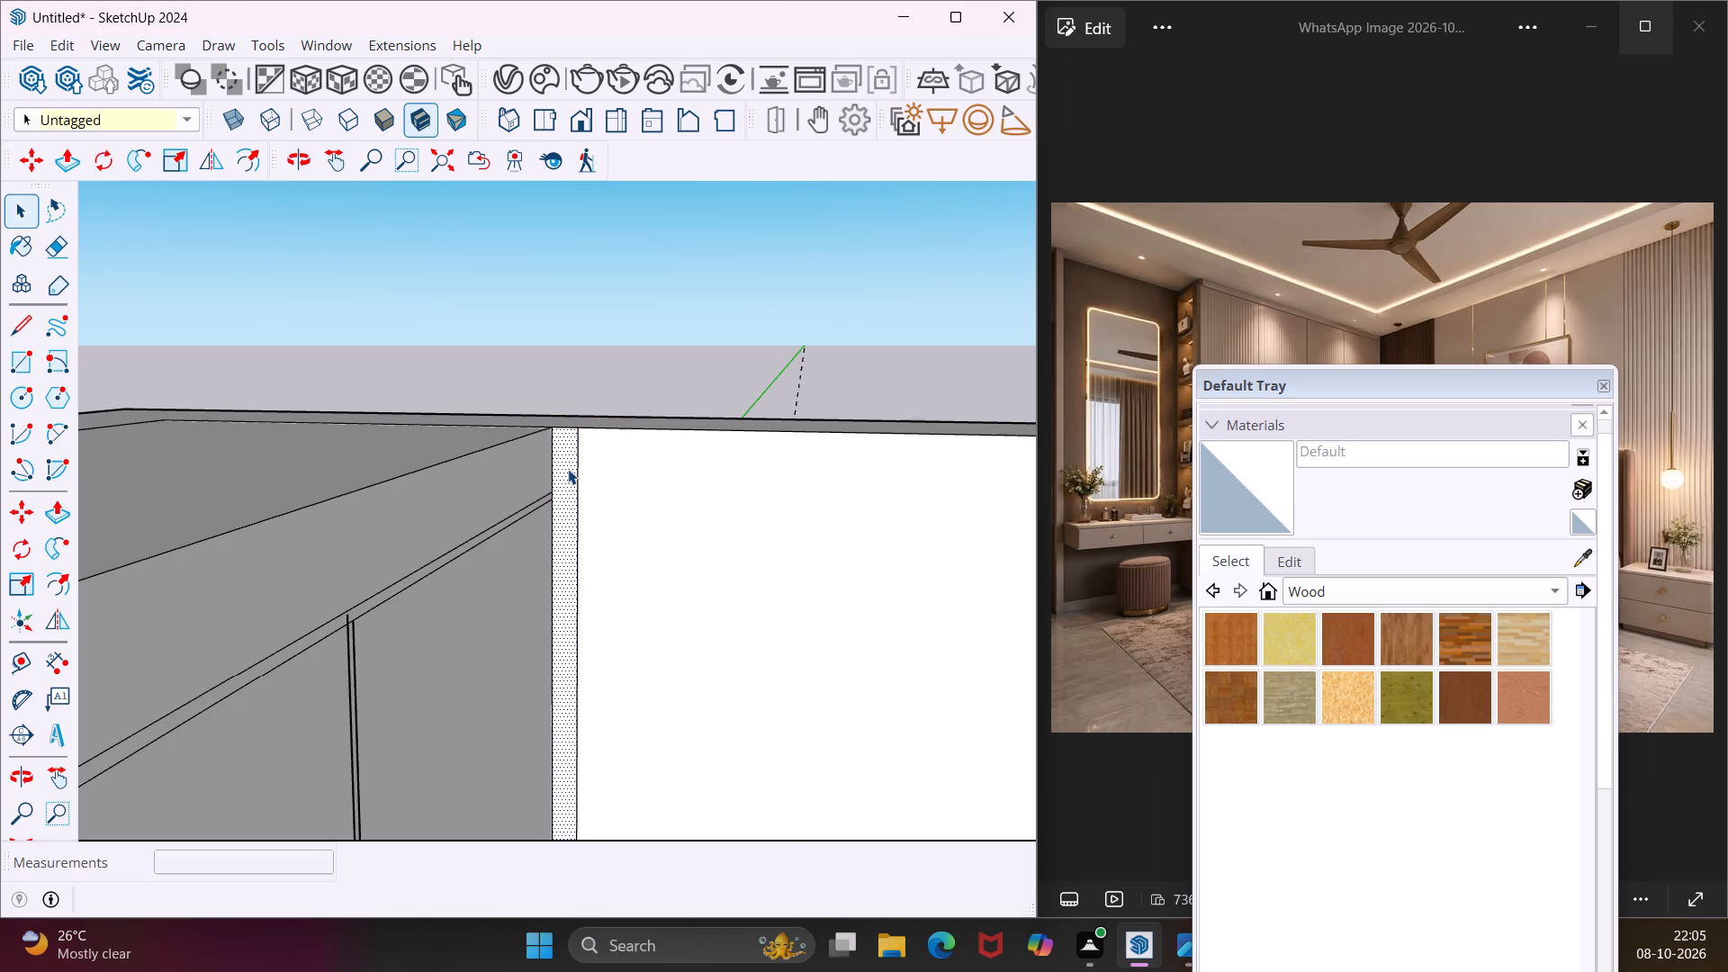
pyautogui.rightClick(568, 469)
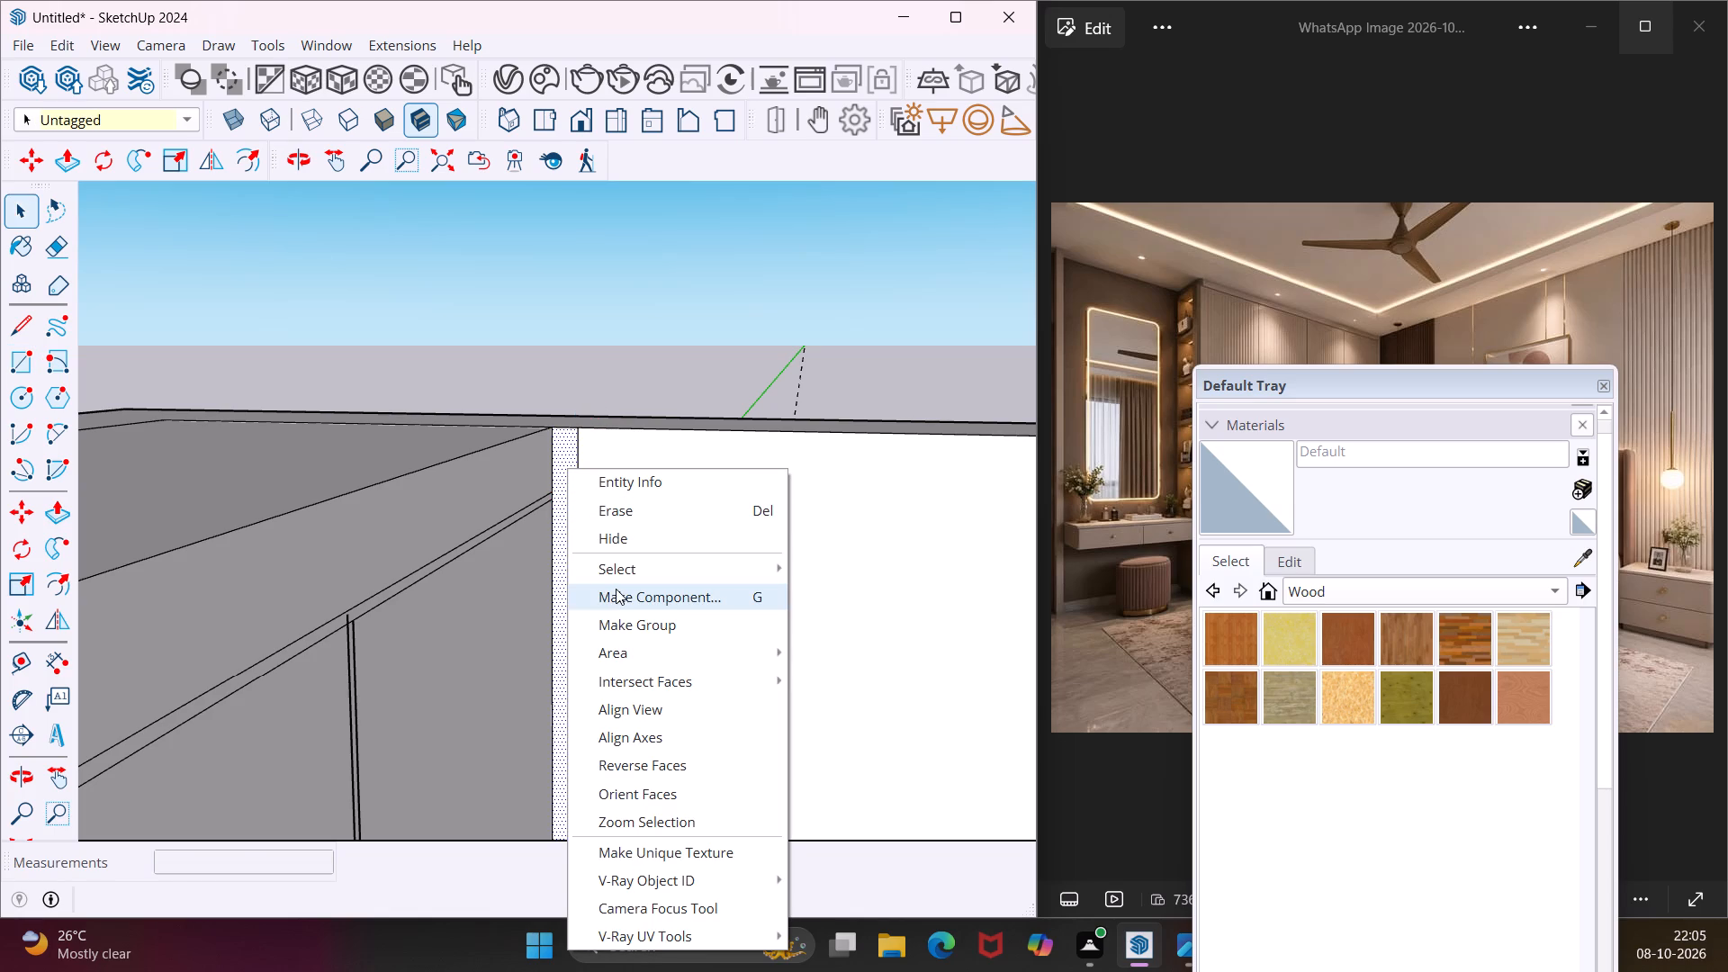
pyautogui.click(621, 615)
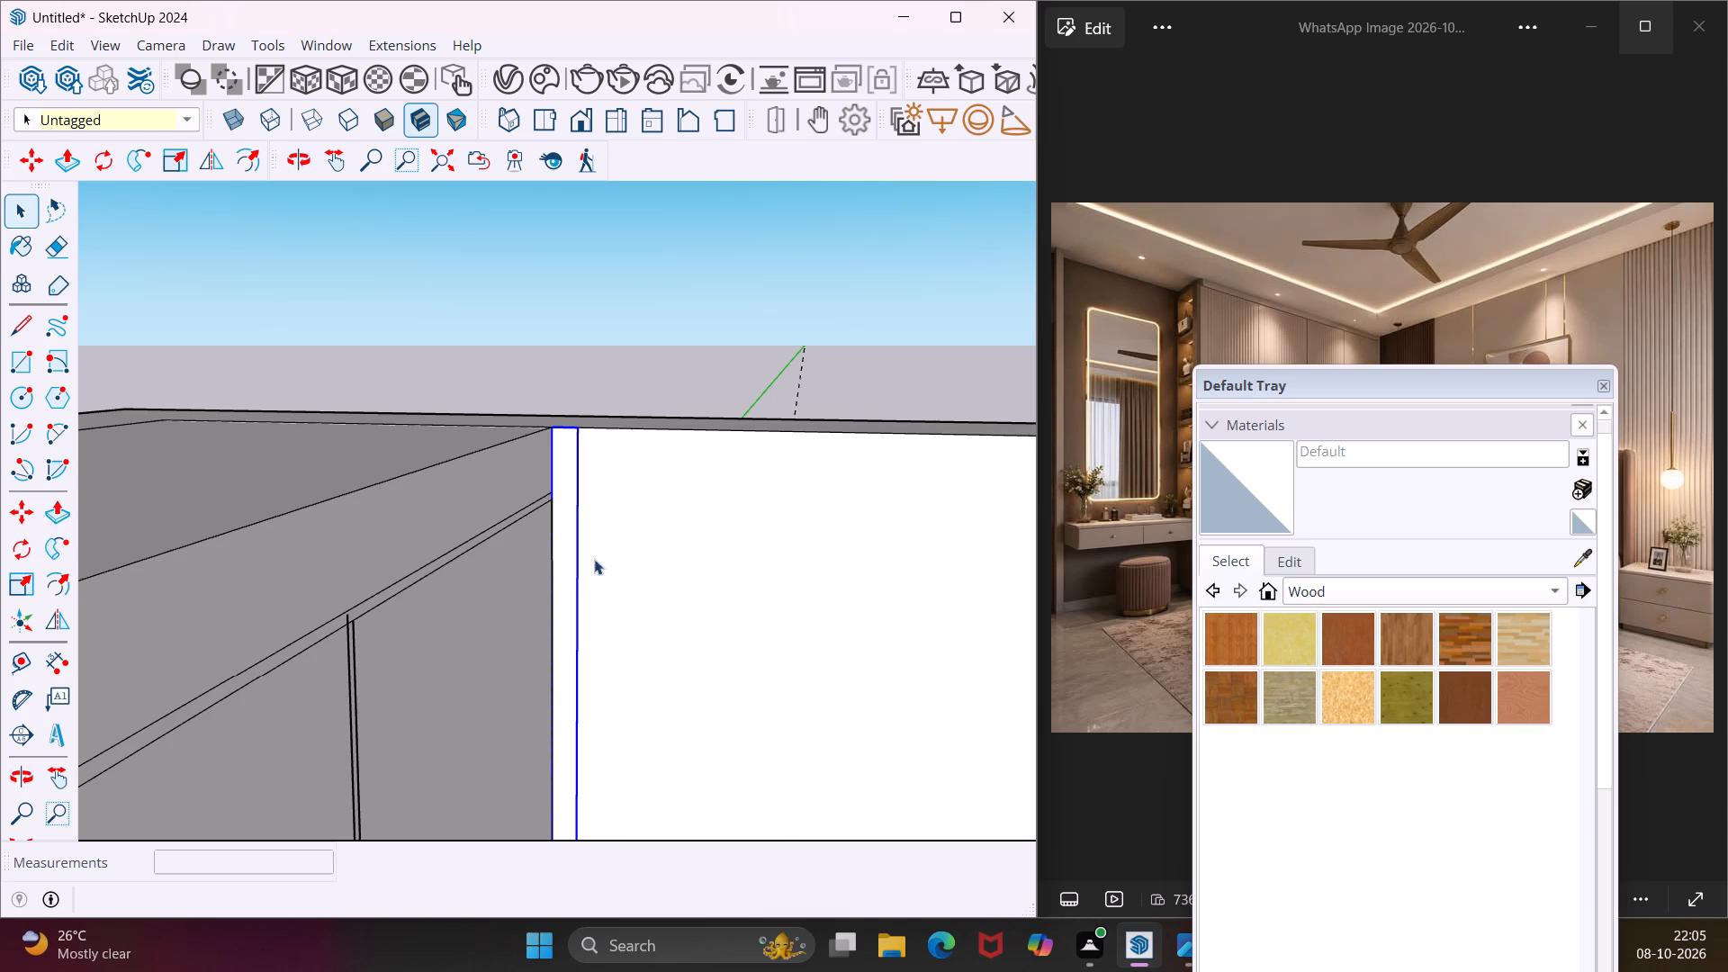
# Open the strip group for editing and Push/Pull its face outward about 13/16" to form a slat.
pyautogui.click(572, 444)
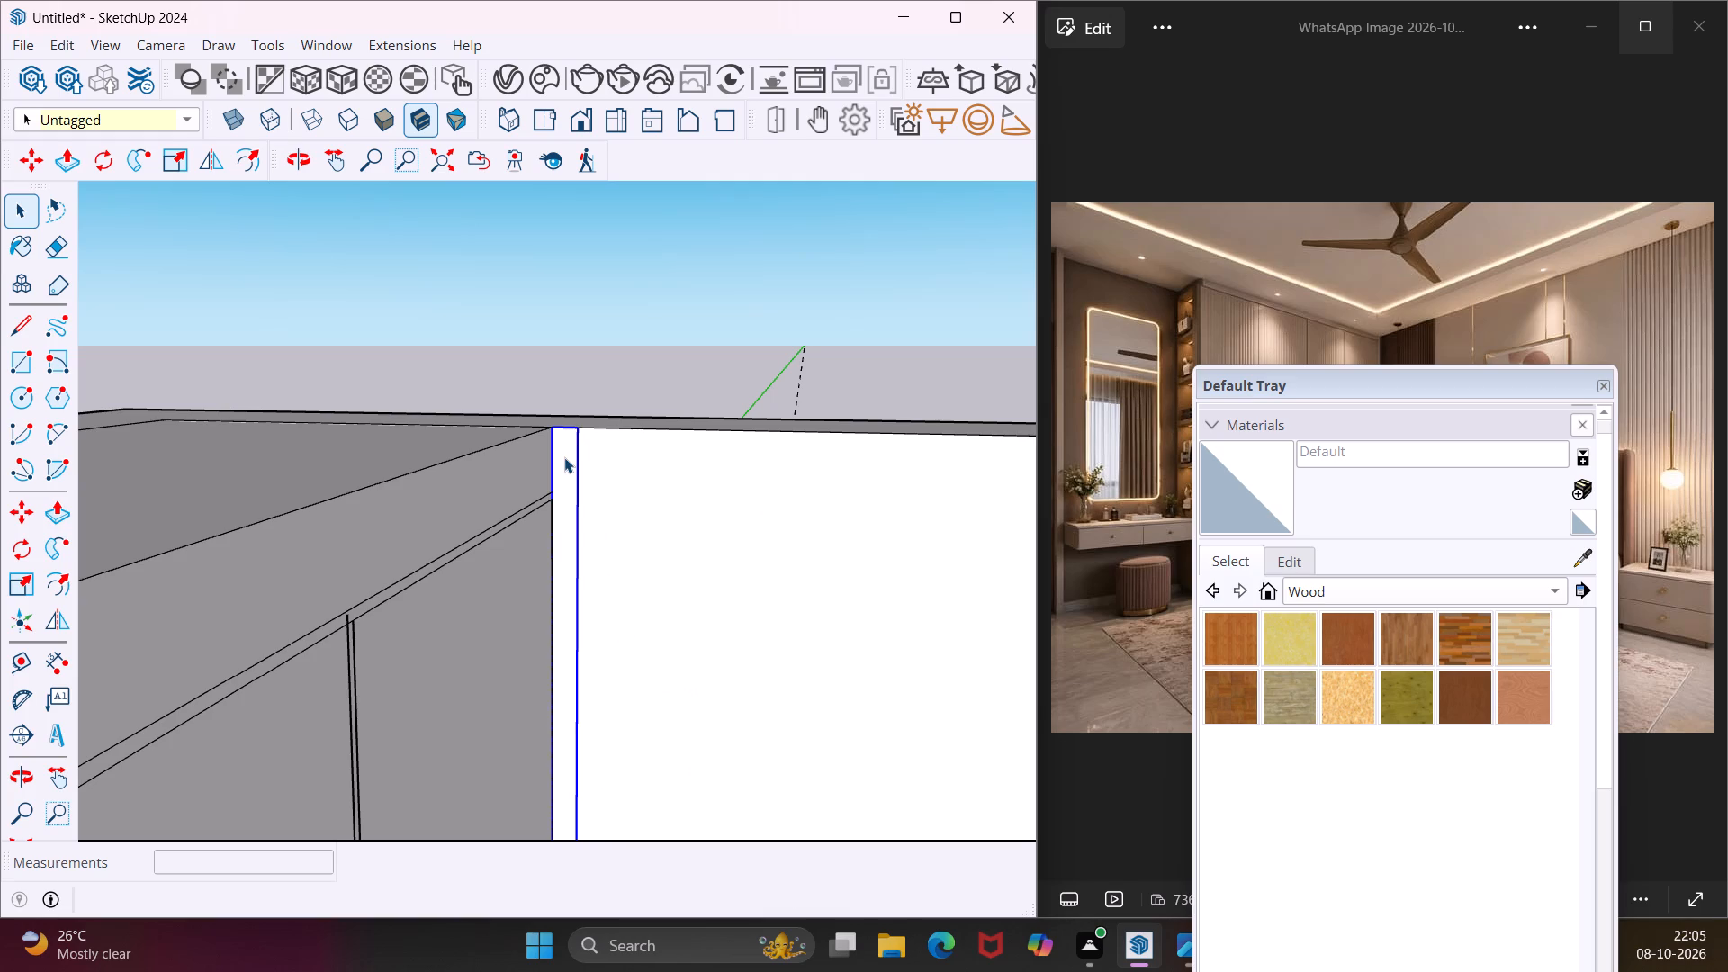
pyautogui.click(564, 457)
pyautogui.doubleClick(564, 457)
pyautogui.click(564, 457)
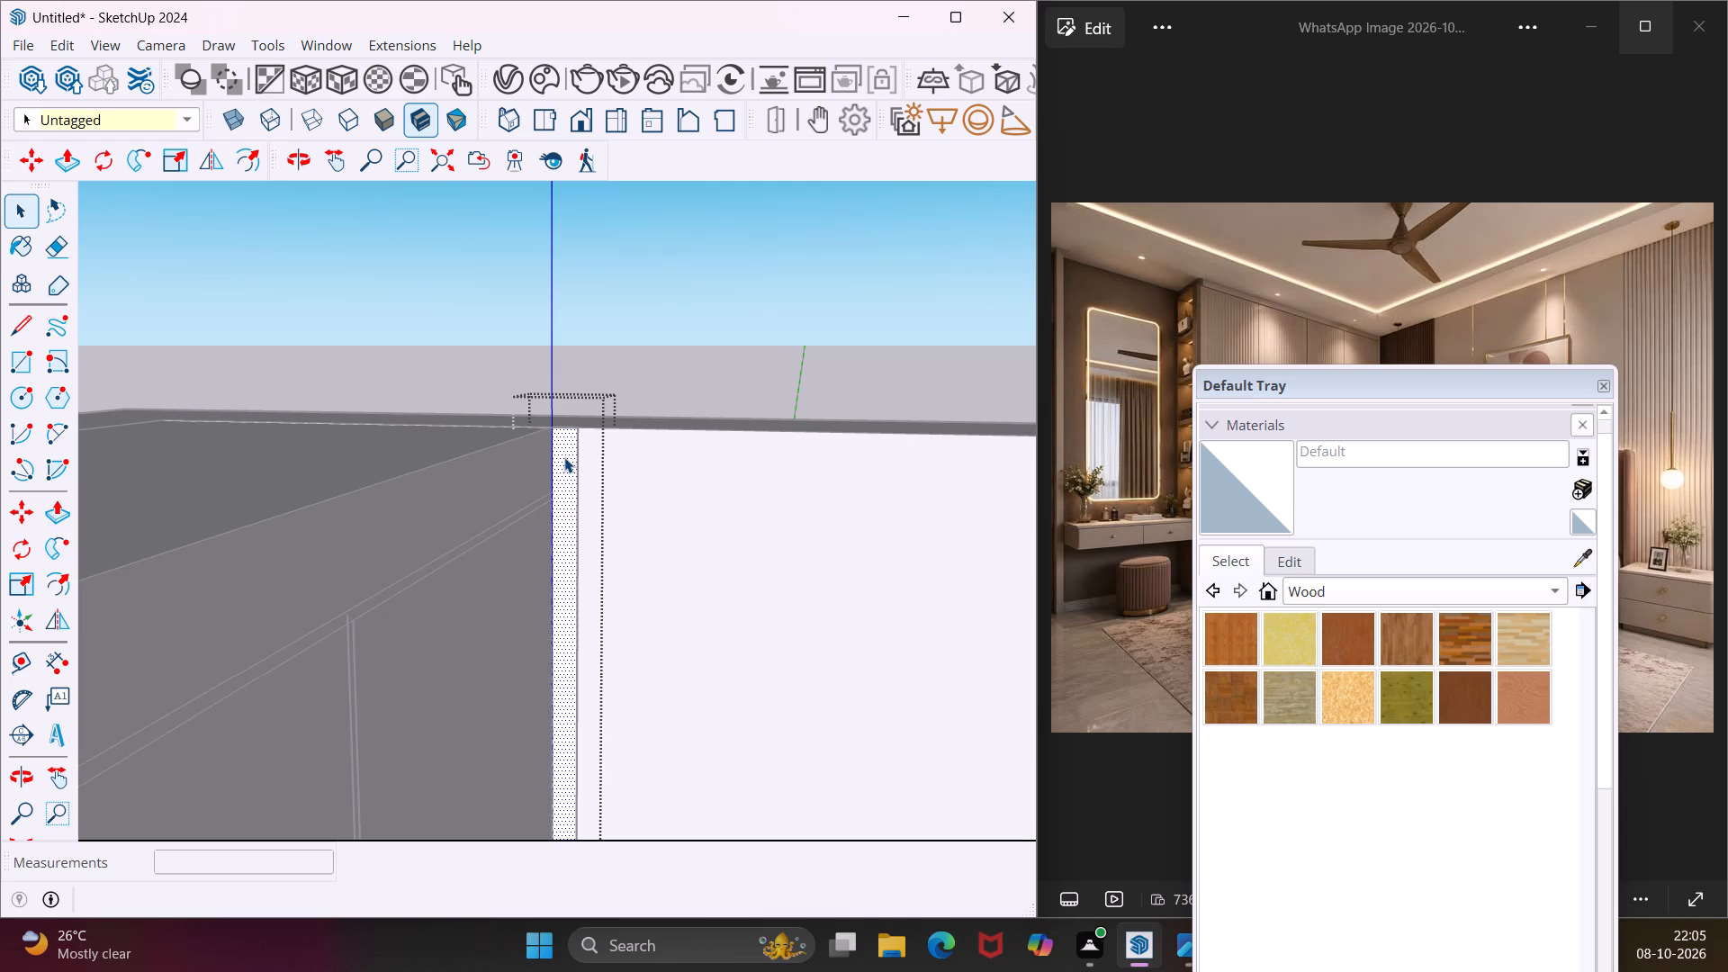
pyautogui.press('p')
pyautogui.click(564, 457)
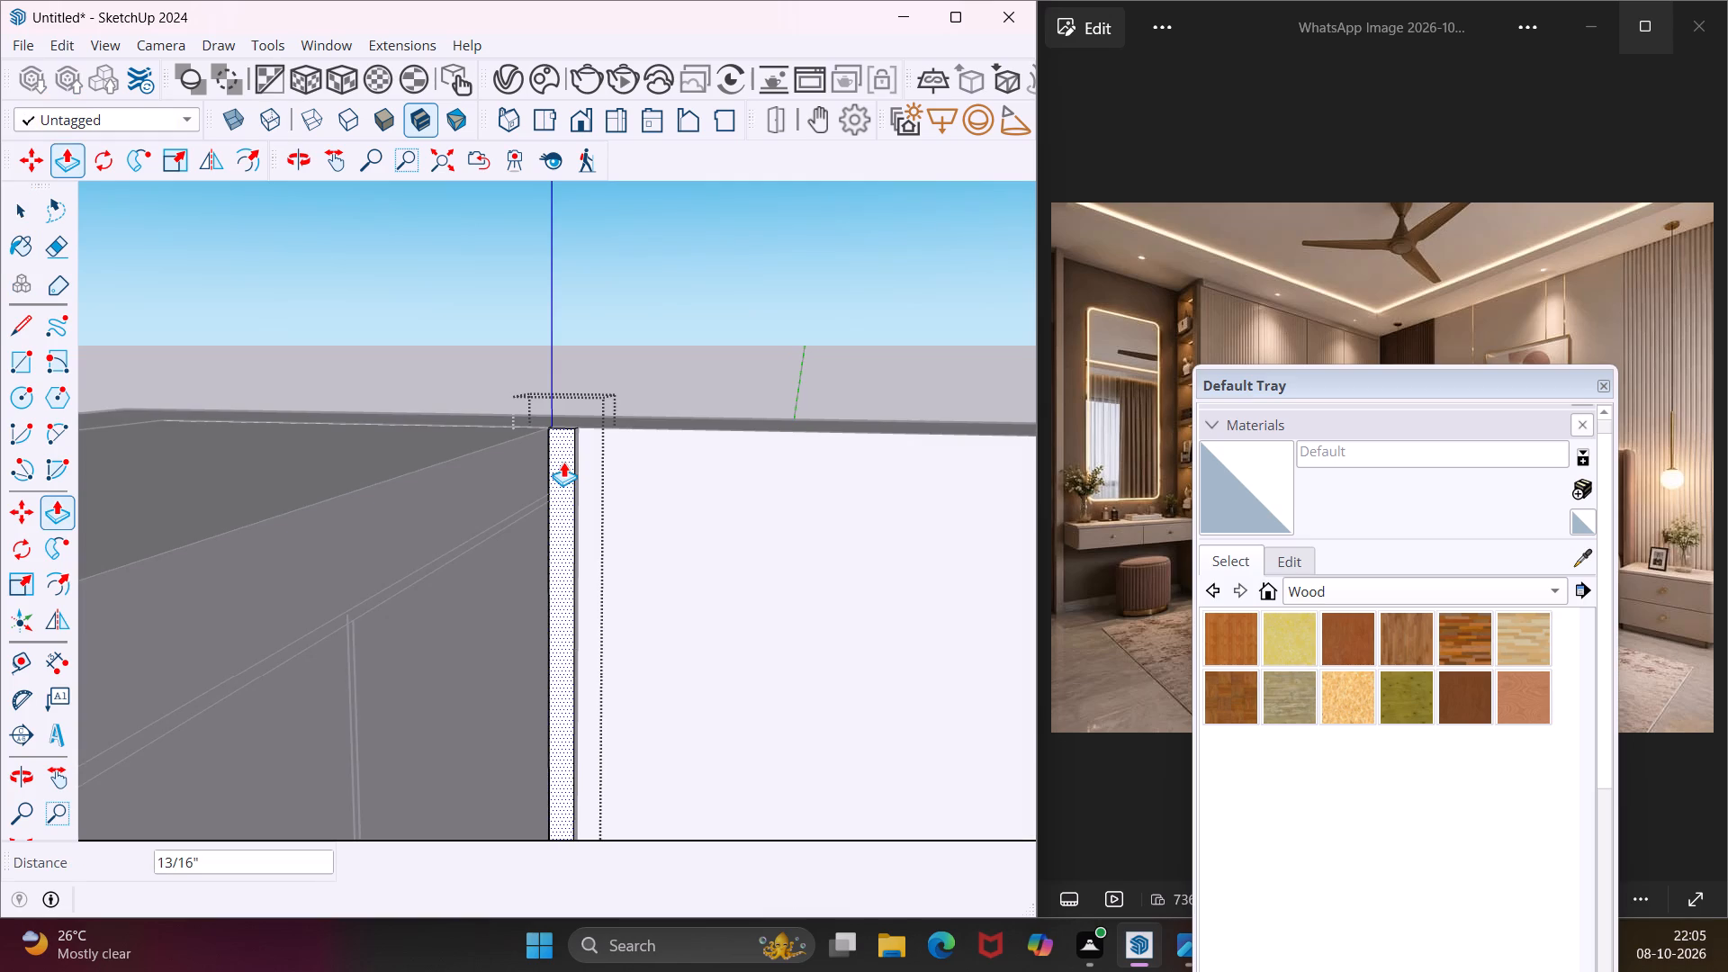
pyautogui.click(563, 462)
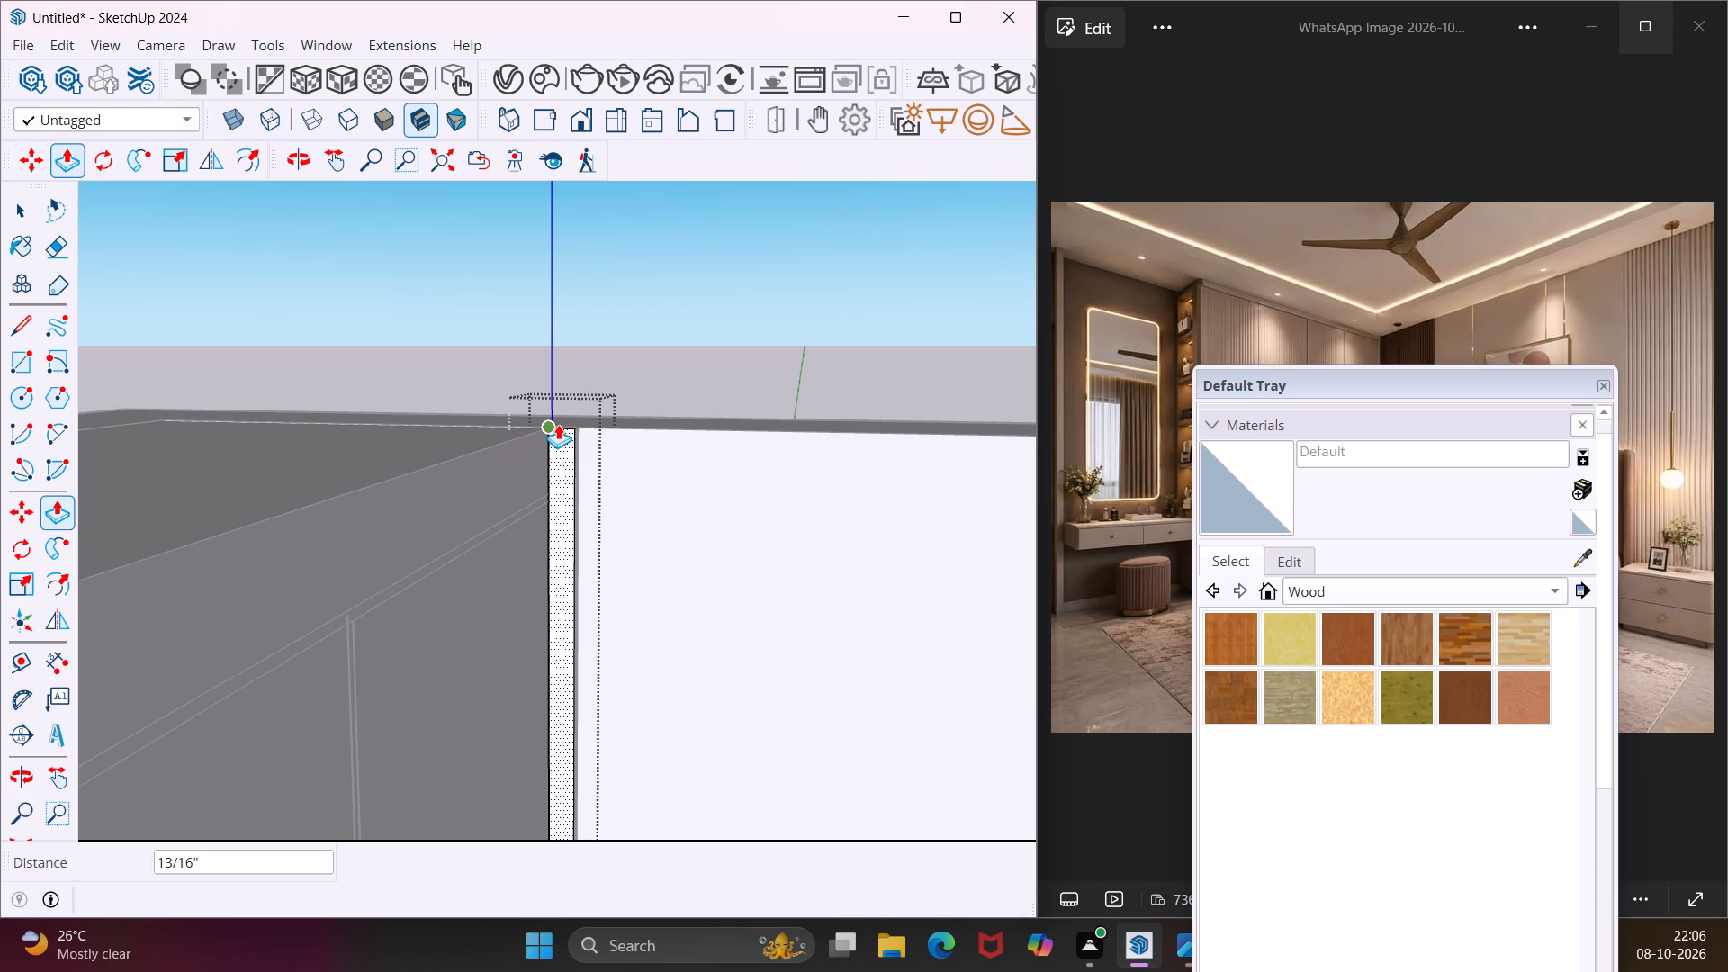
pyautogui.scroll(-14, 558, 424)
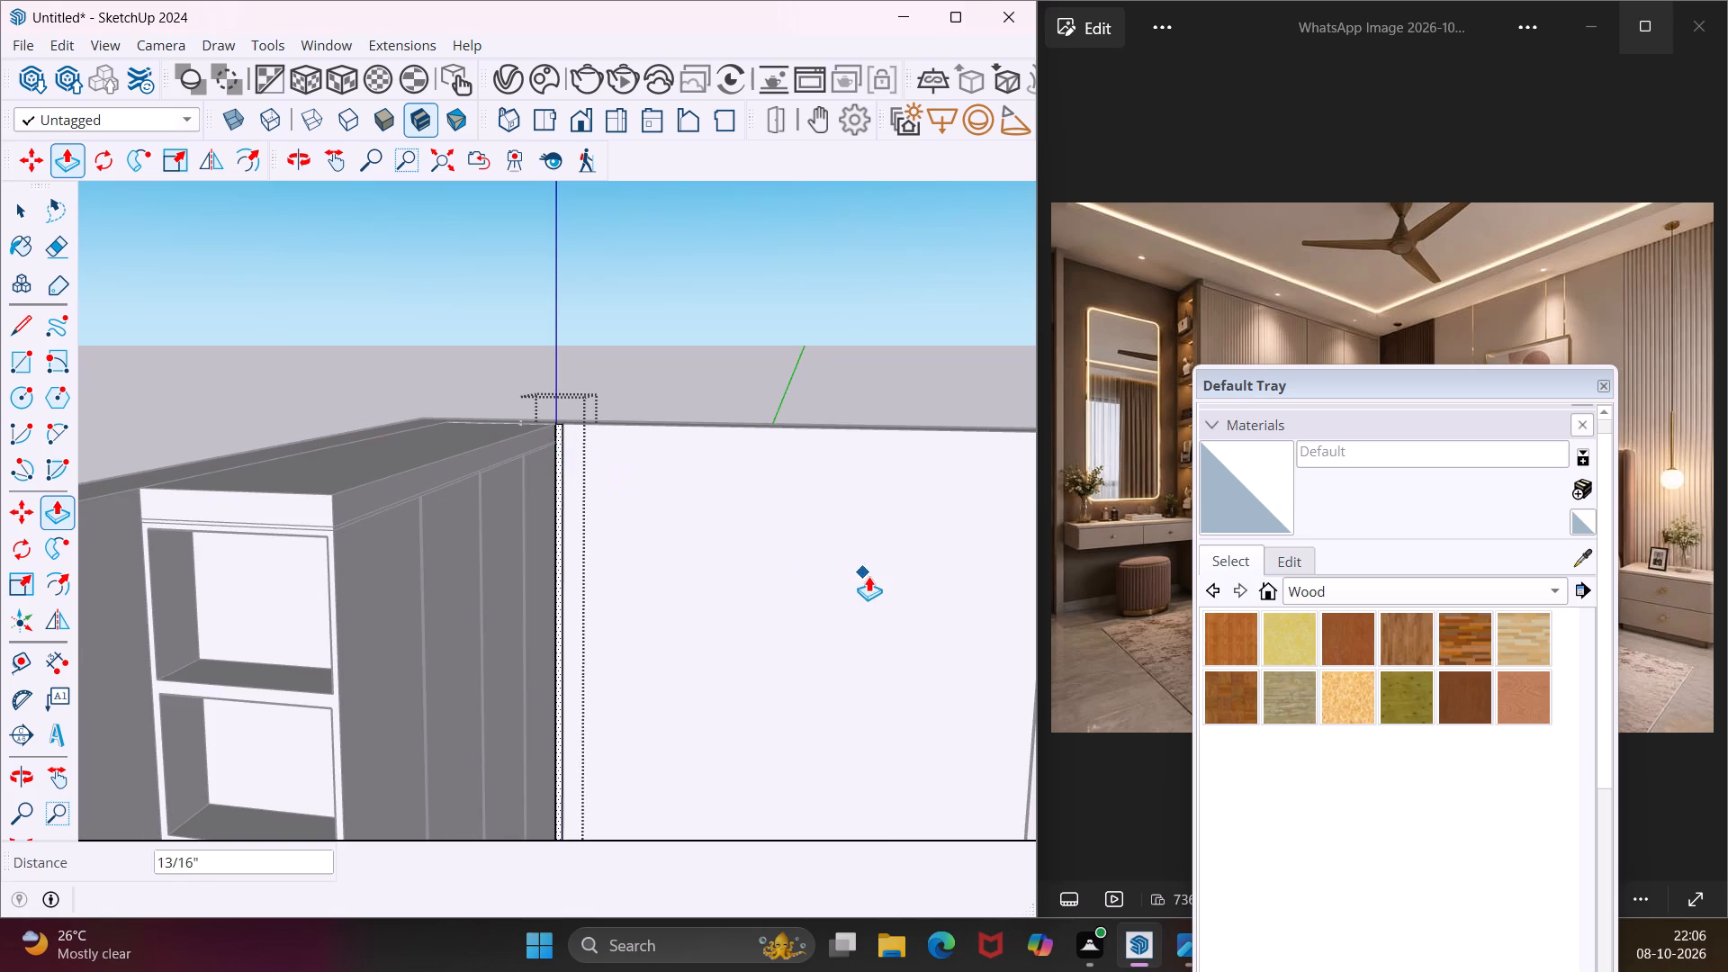
pyautogui.press('Escape')
pyautogui.press('space')
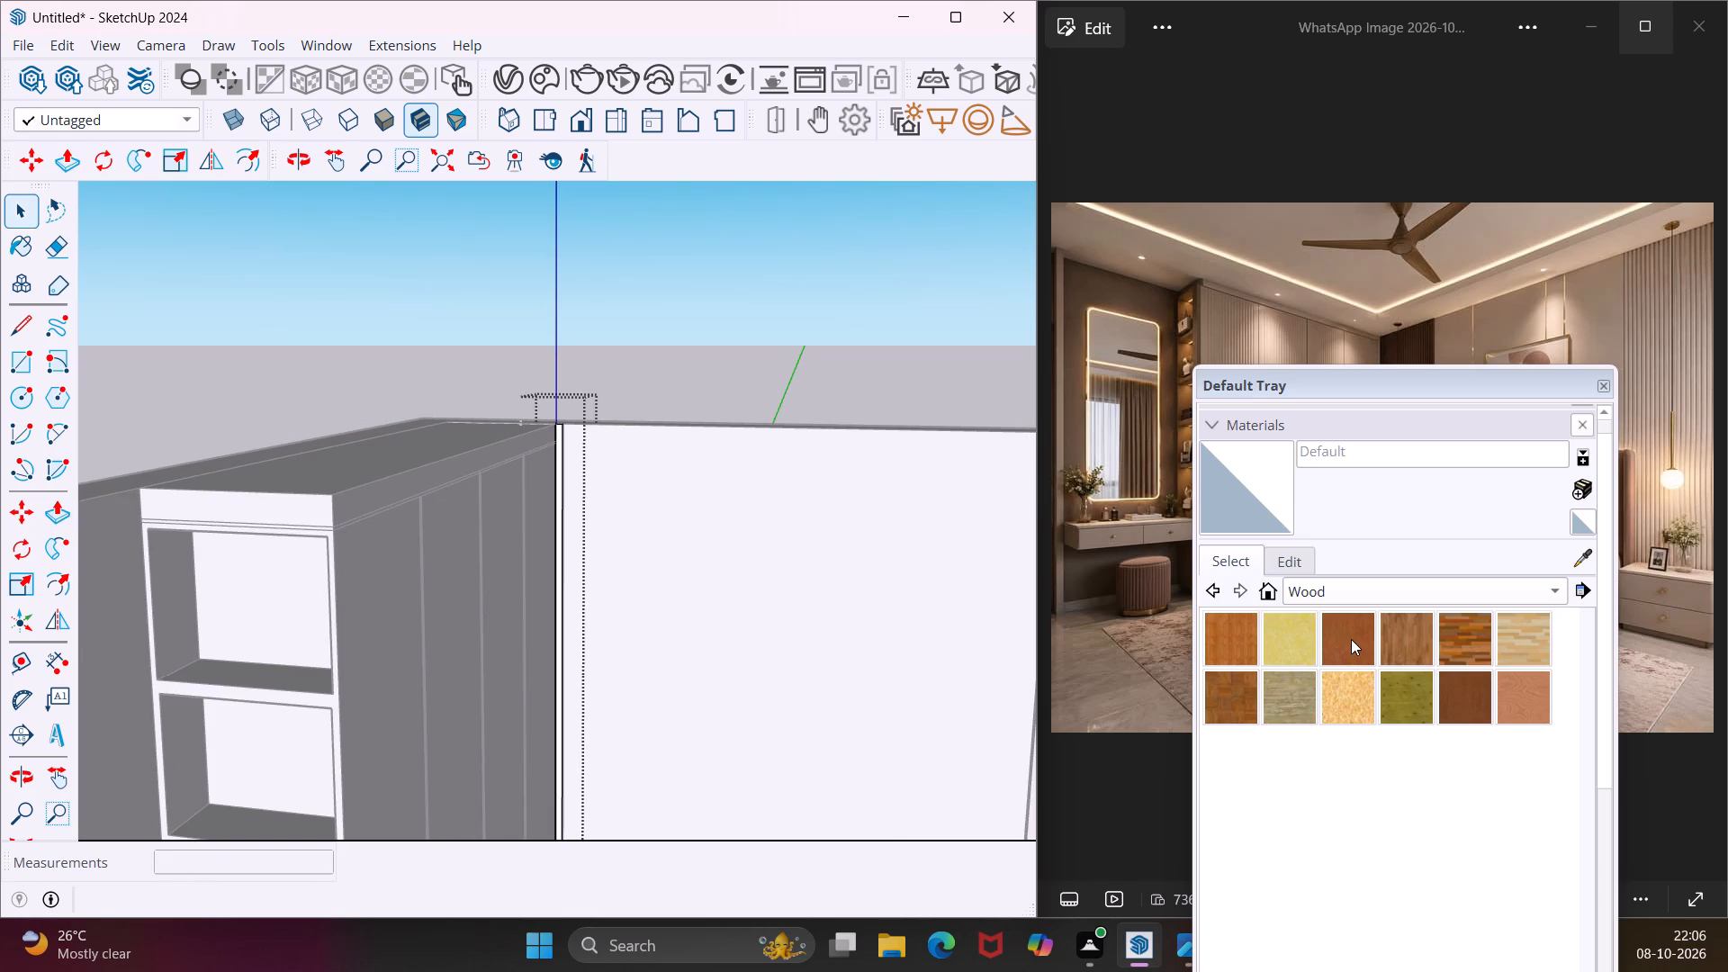
# Paint the slat's front and exposed side faces with Wood Cherry Original.
pyautogui.click(1351, 639)
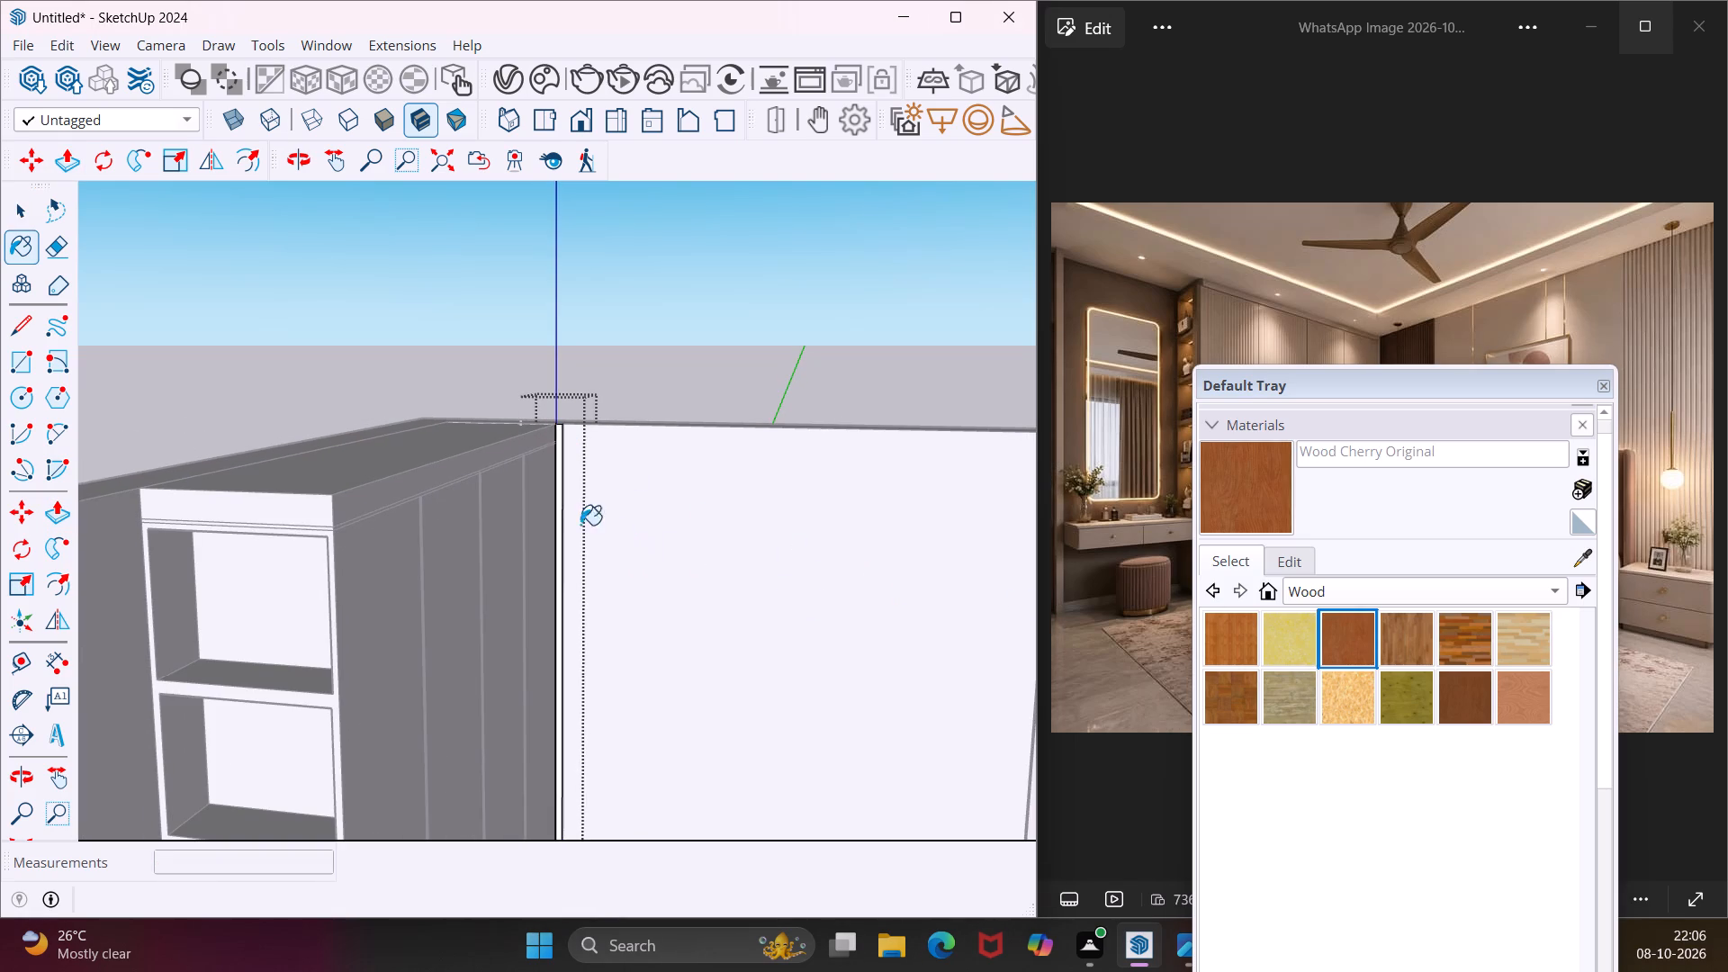
pyautogui.scroll(20, 564, 513)
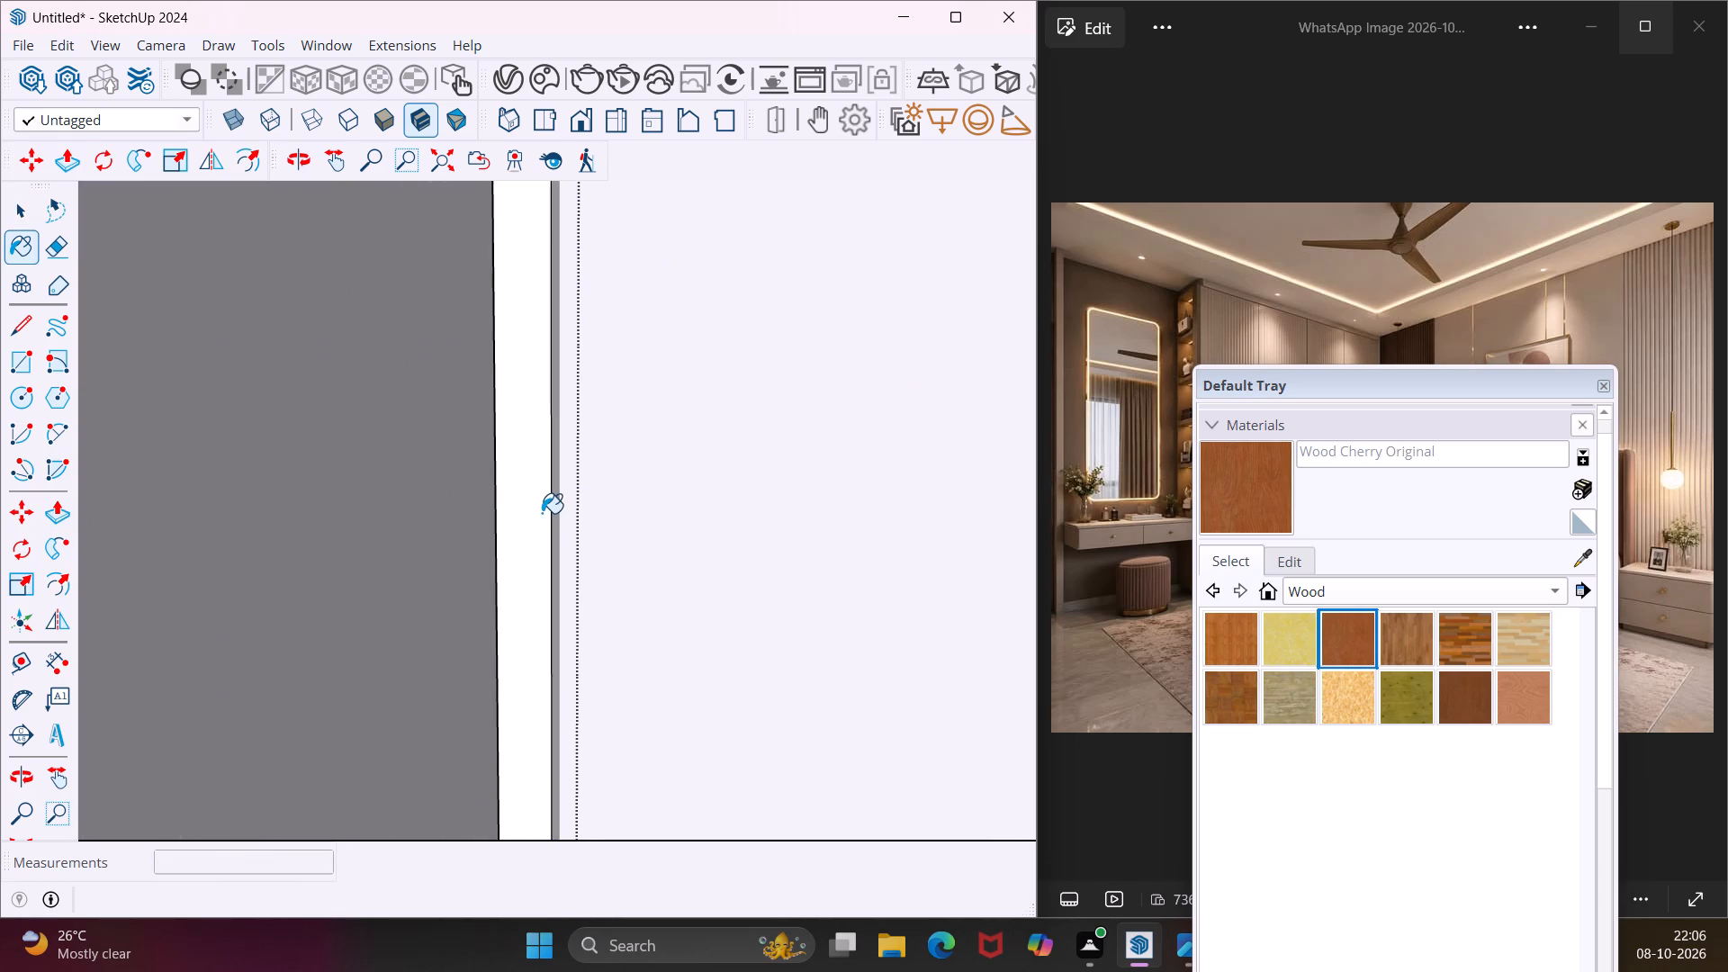
pyautogui.click(539, 513)
pyautogui.moveTo(557, 509); pyautogui.dragTo(466, 533, button='middle')
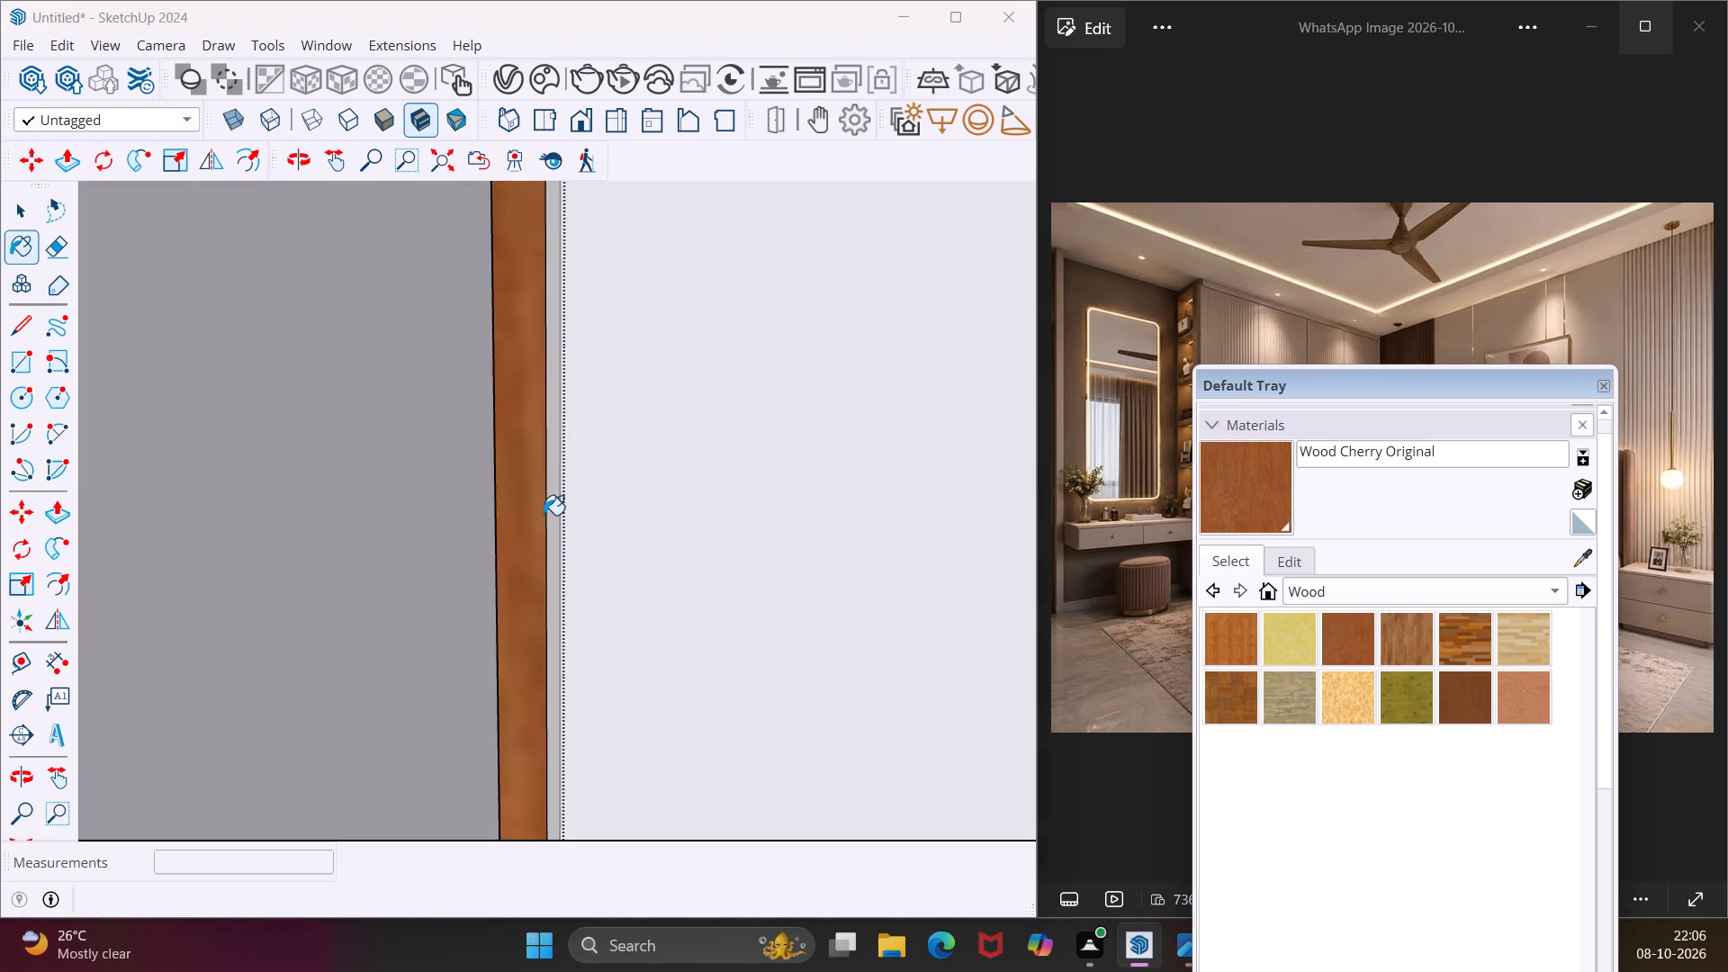
pyautogui.scroll(8, 544, 515)
pyautogui.click(566, 513)
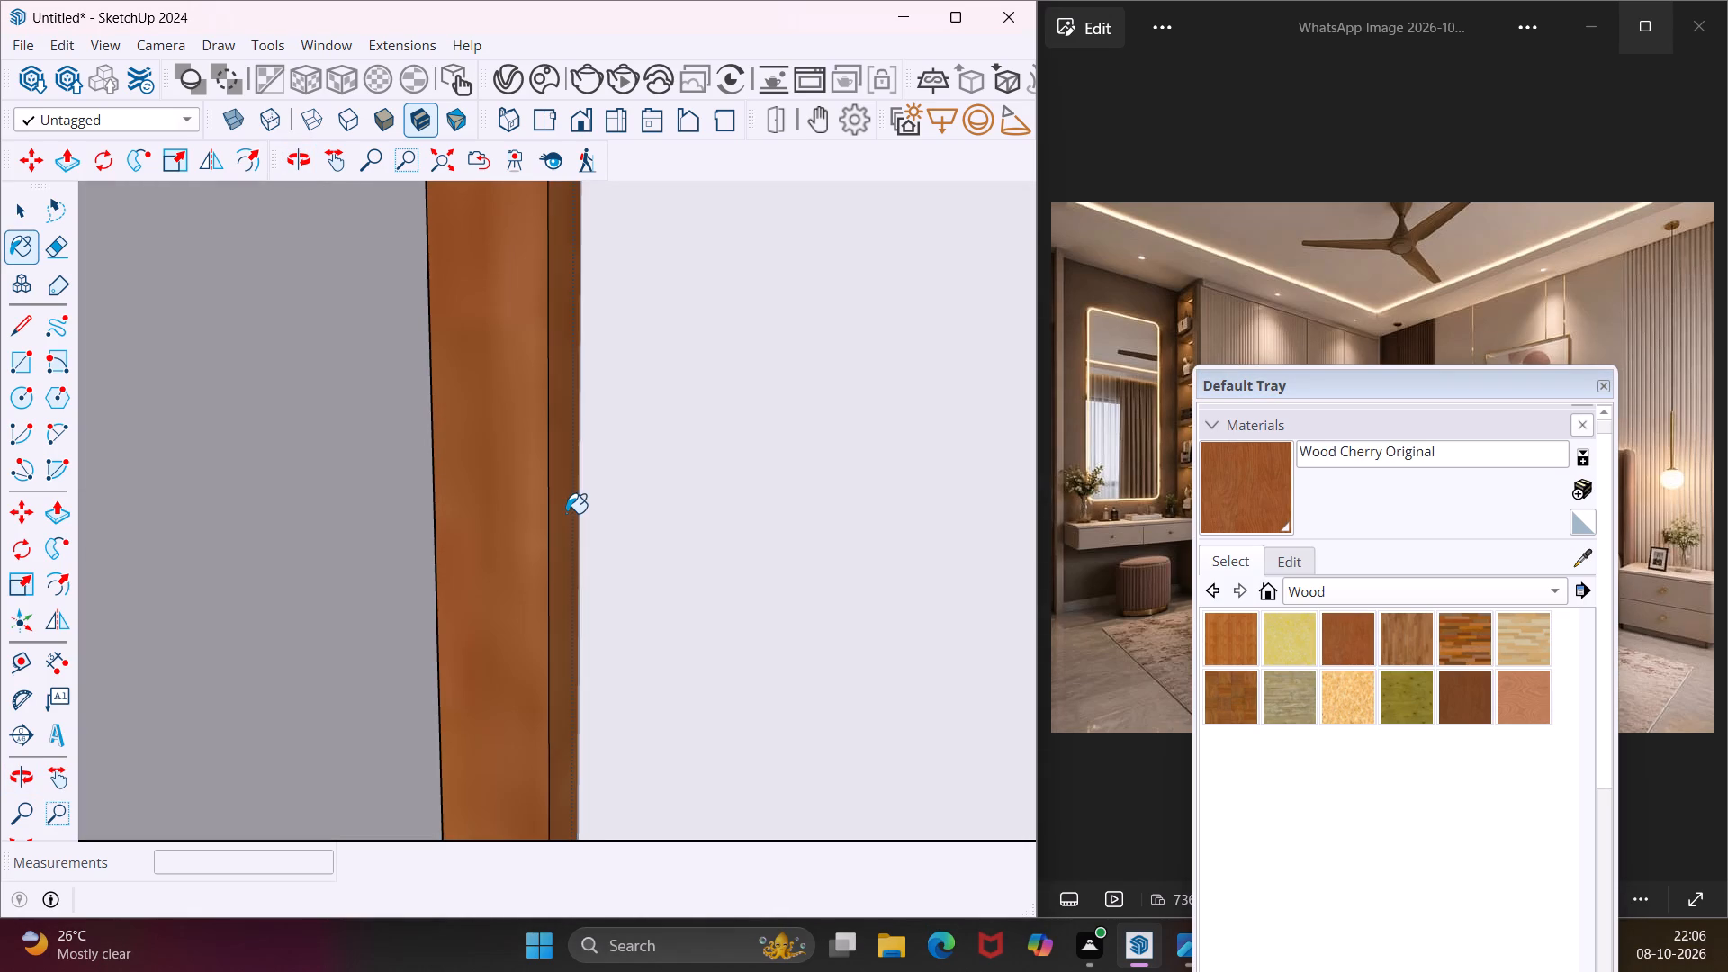
pyautogui.scroll(-20, 565, 513)
pyautogui.scroll(-13, 565, 513)
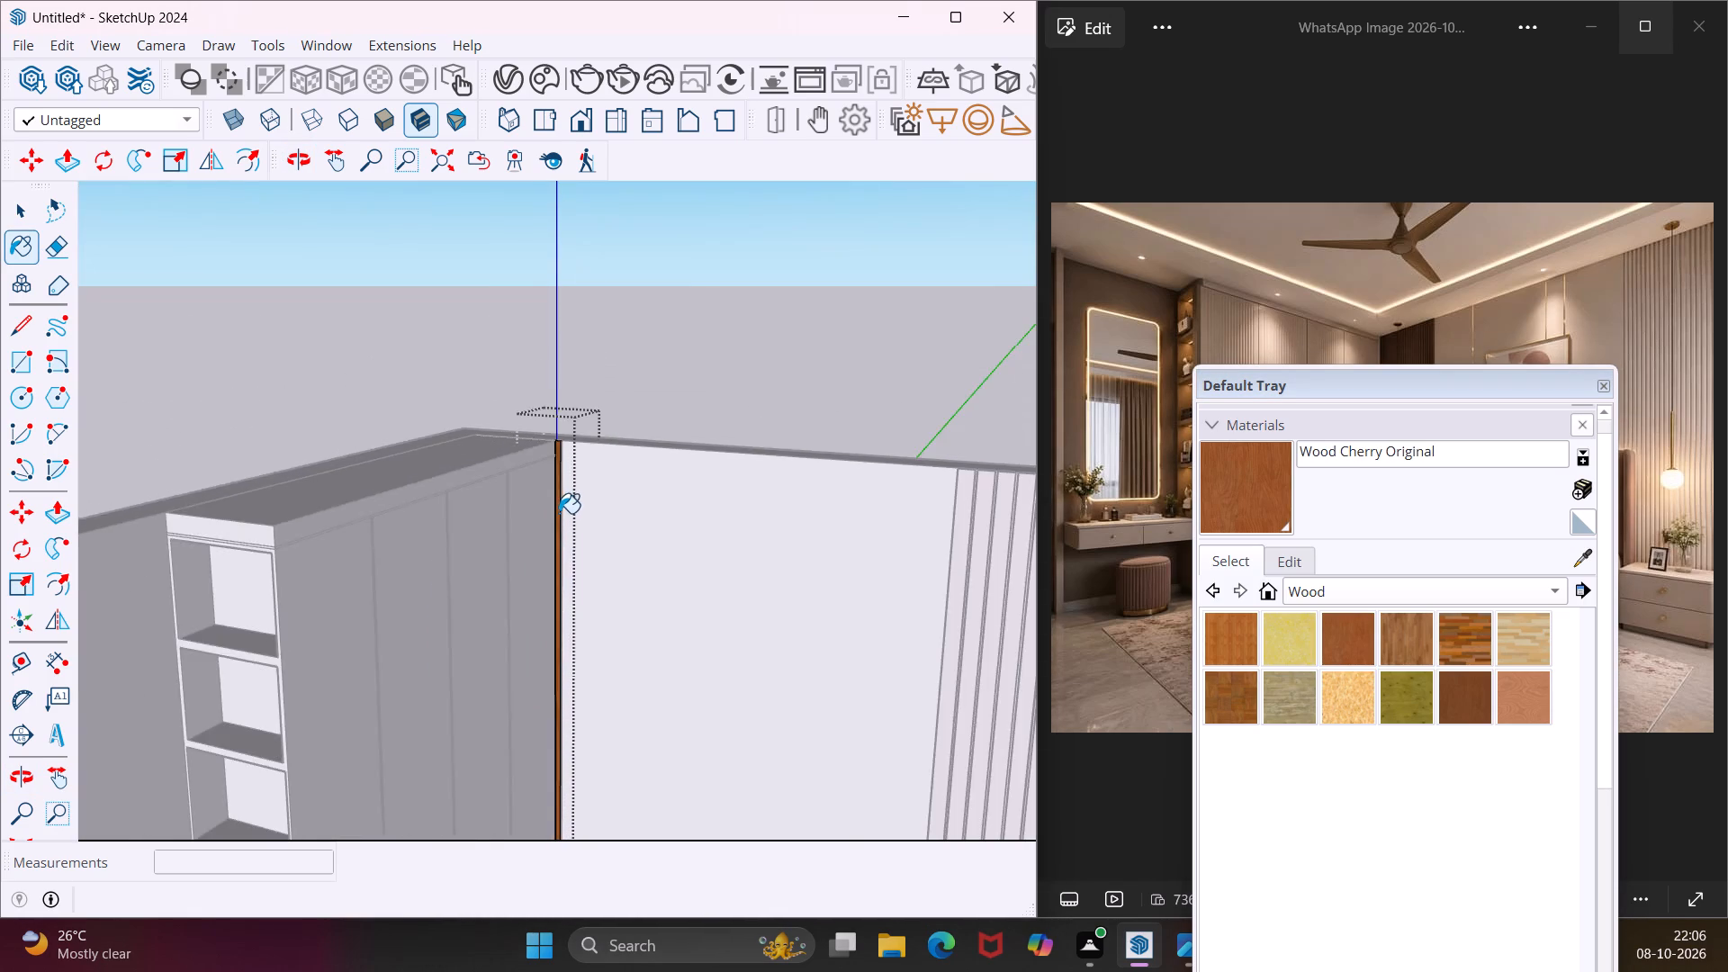
pyautogui.scroll(-3, 559, 513)
pyautogui.press('Escape')
pyautogui.press('space')
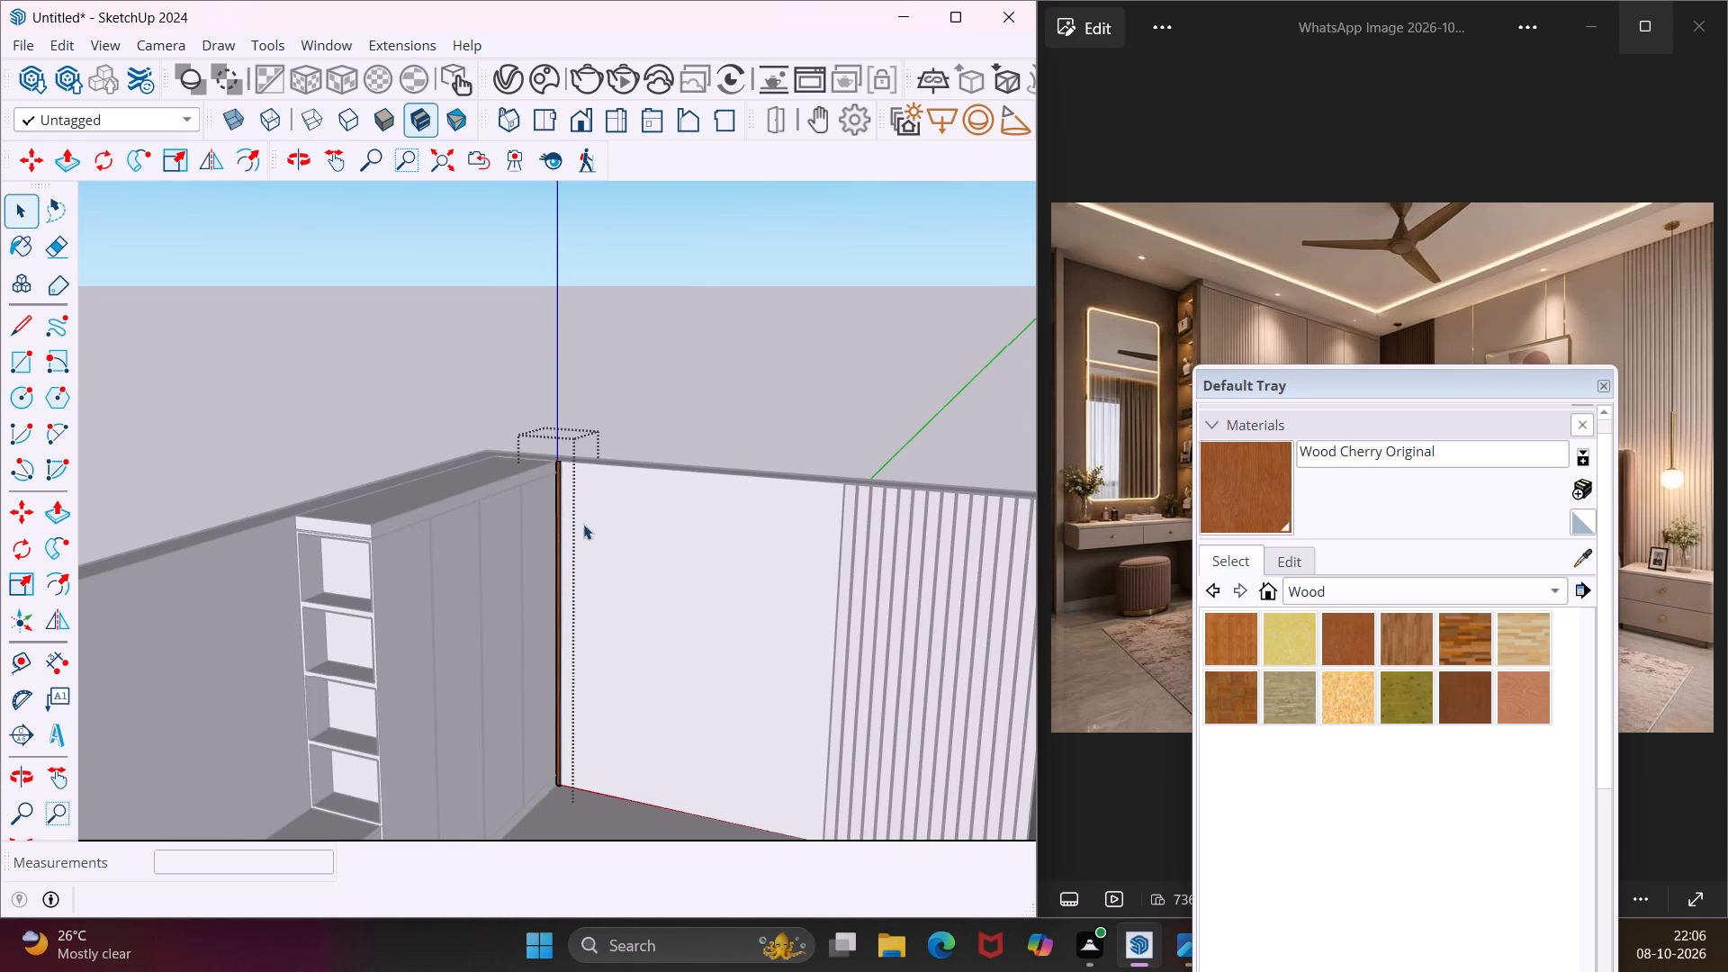
# Select the whole cherry slat and copy it about 1 9/16" along the back wall, leaving a thin gap.
pyautogui.moveTo(595, 443); pyautogui.dragTo(536, 775)
pyautogui.moveTo(536, 775); pyautogui.dragTo(536, 809)
pyautogui.scroll(10, 556, 796)
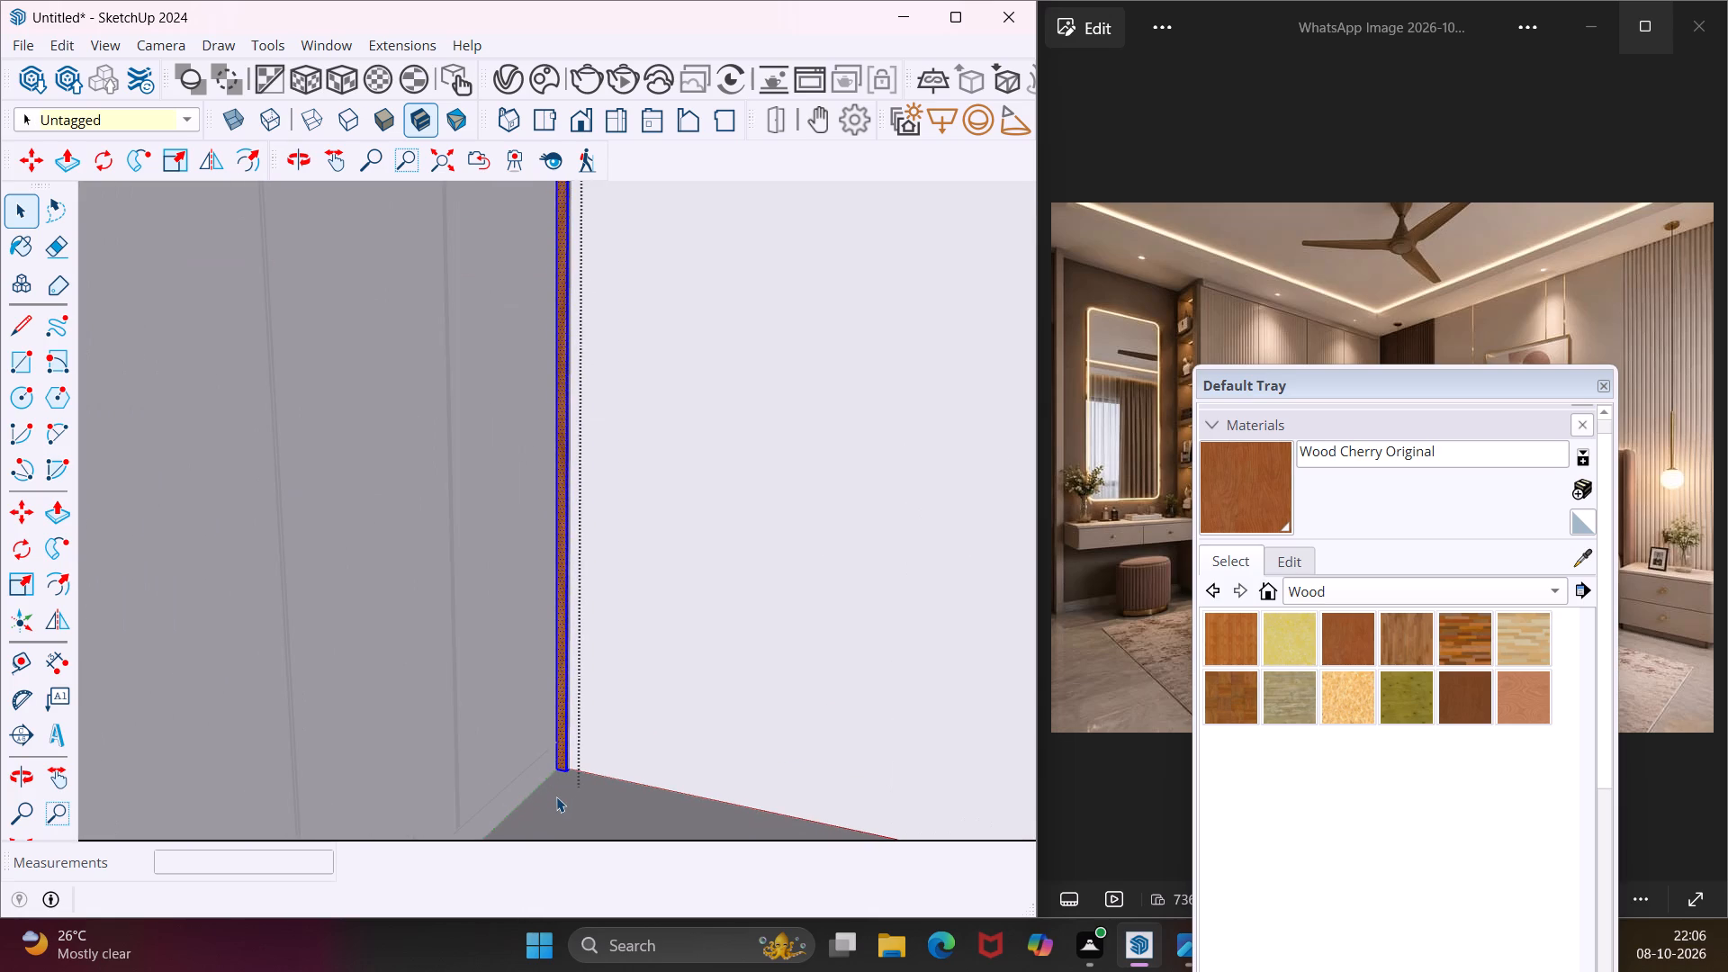
pyautogui.press('m')
pyautogui.scroll(2, 575, 781)
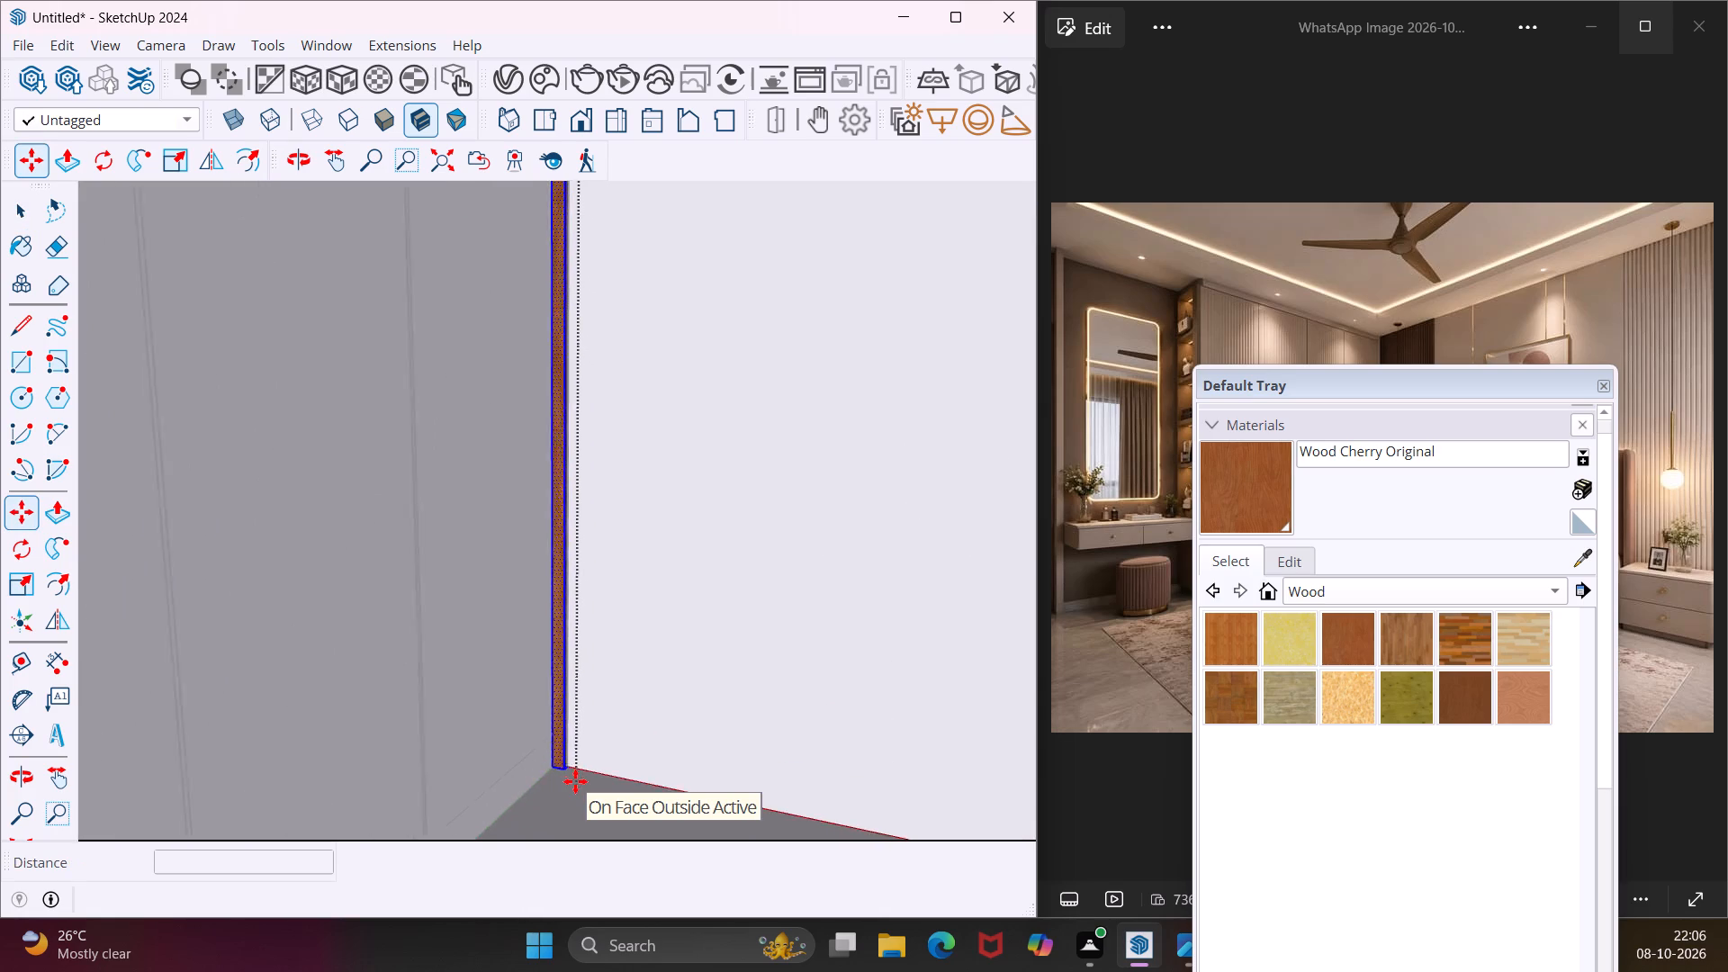
pyautogui.scroll(18, 575, 781)
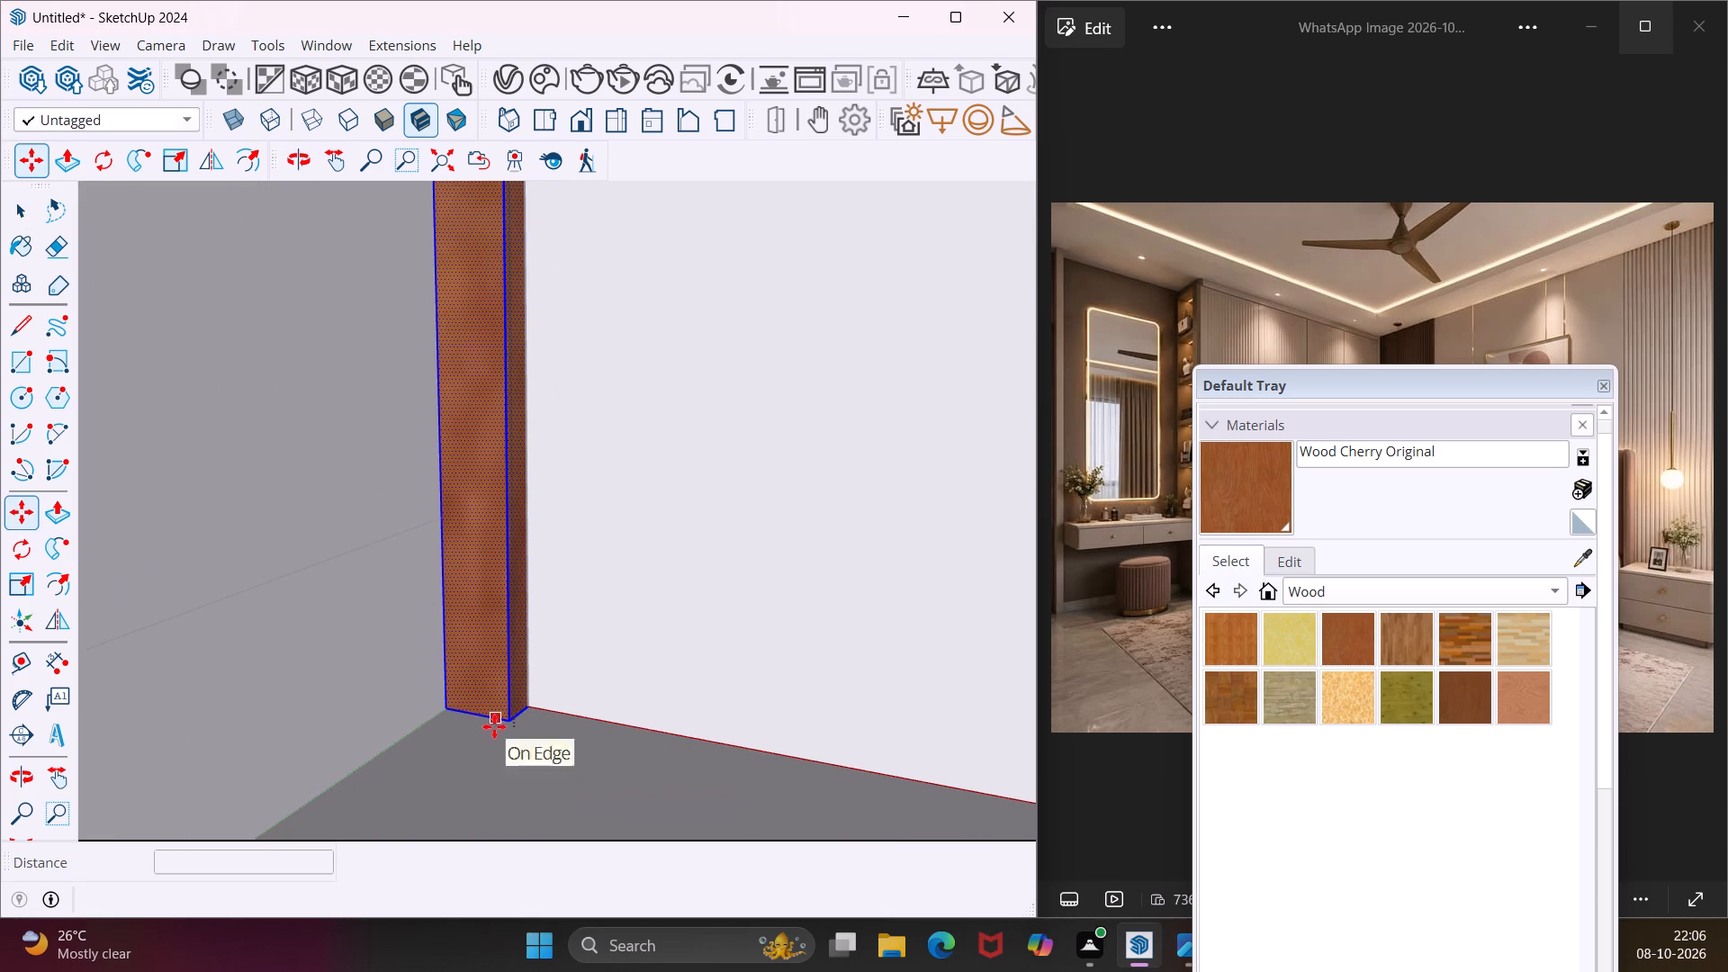
pyautogui.click(515, 722)
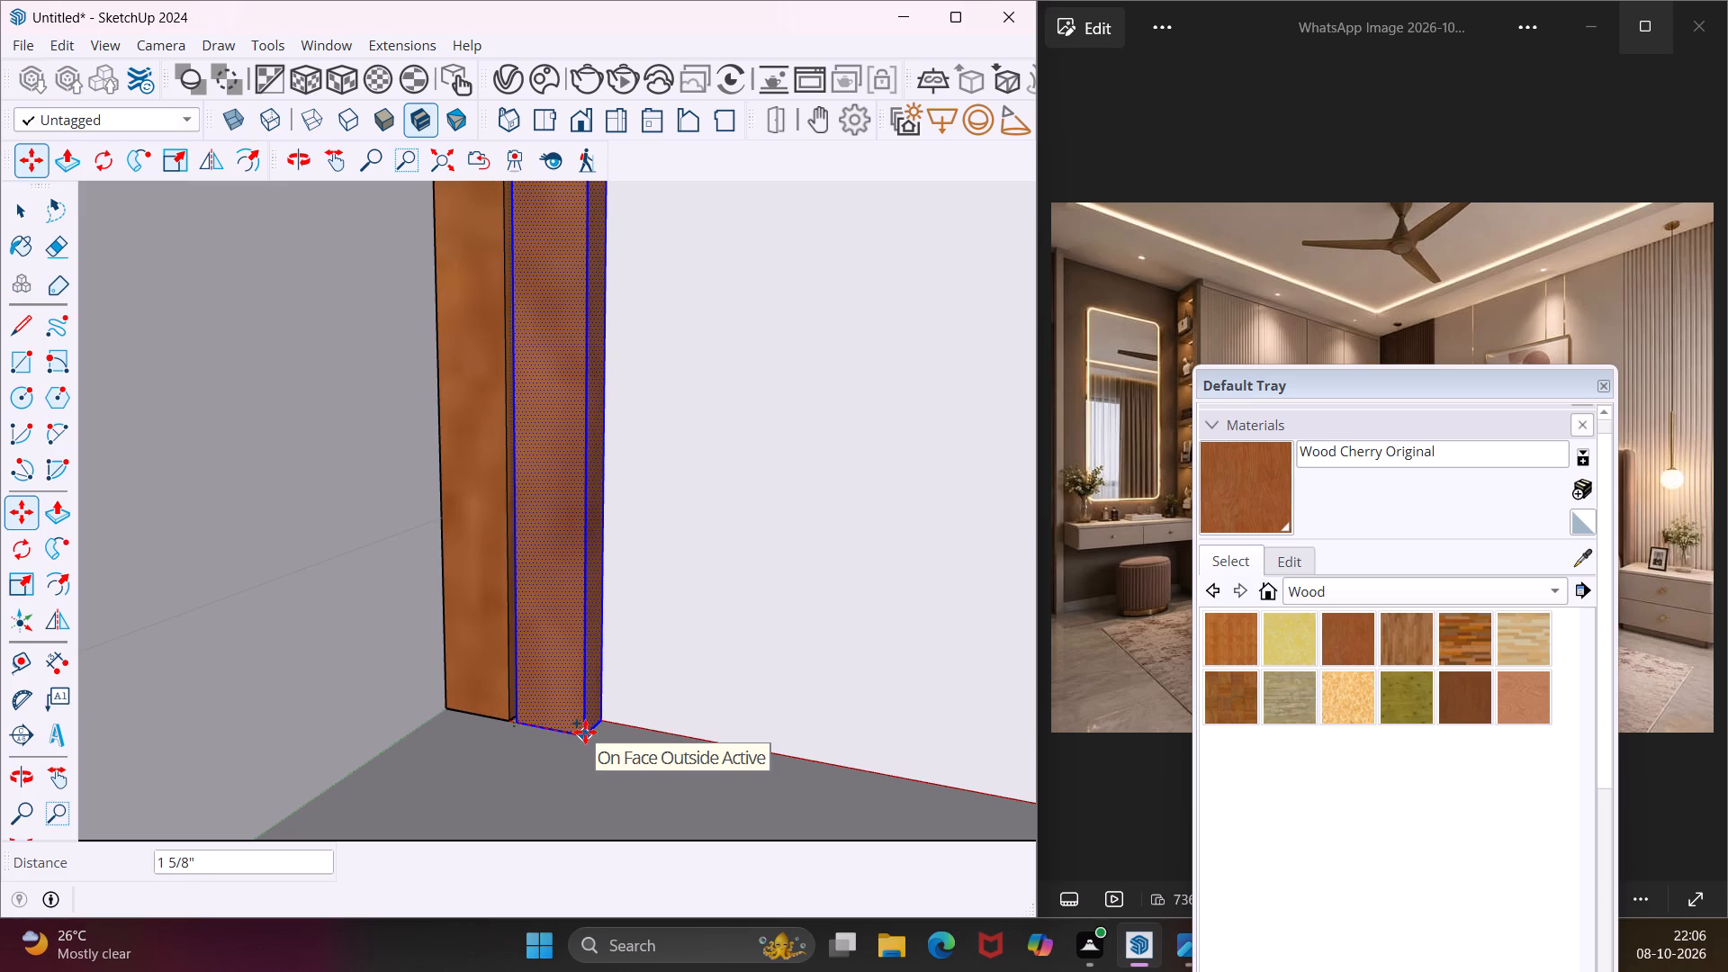
pyautogui.moveTo(585, 732); pyautogui.dragTo(716, 732, button='middle')
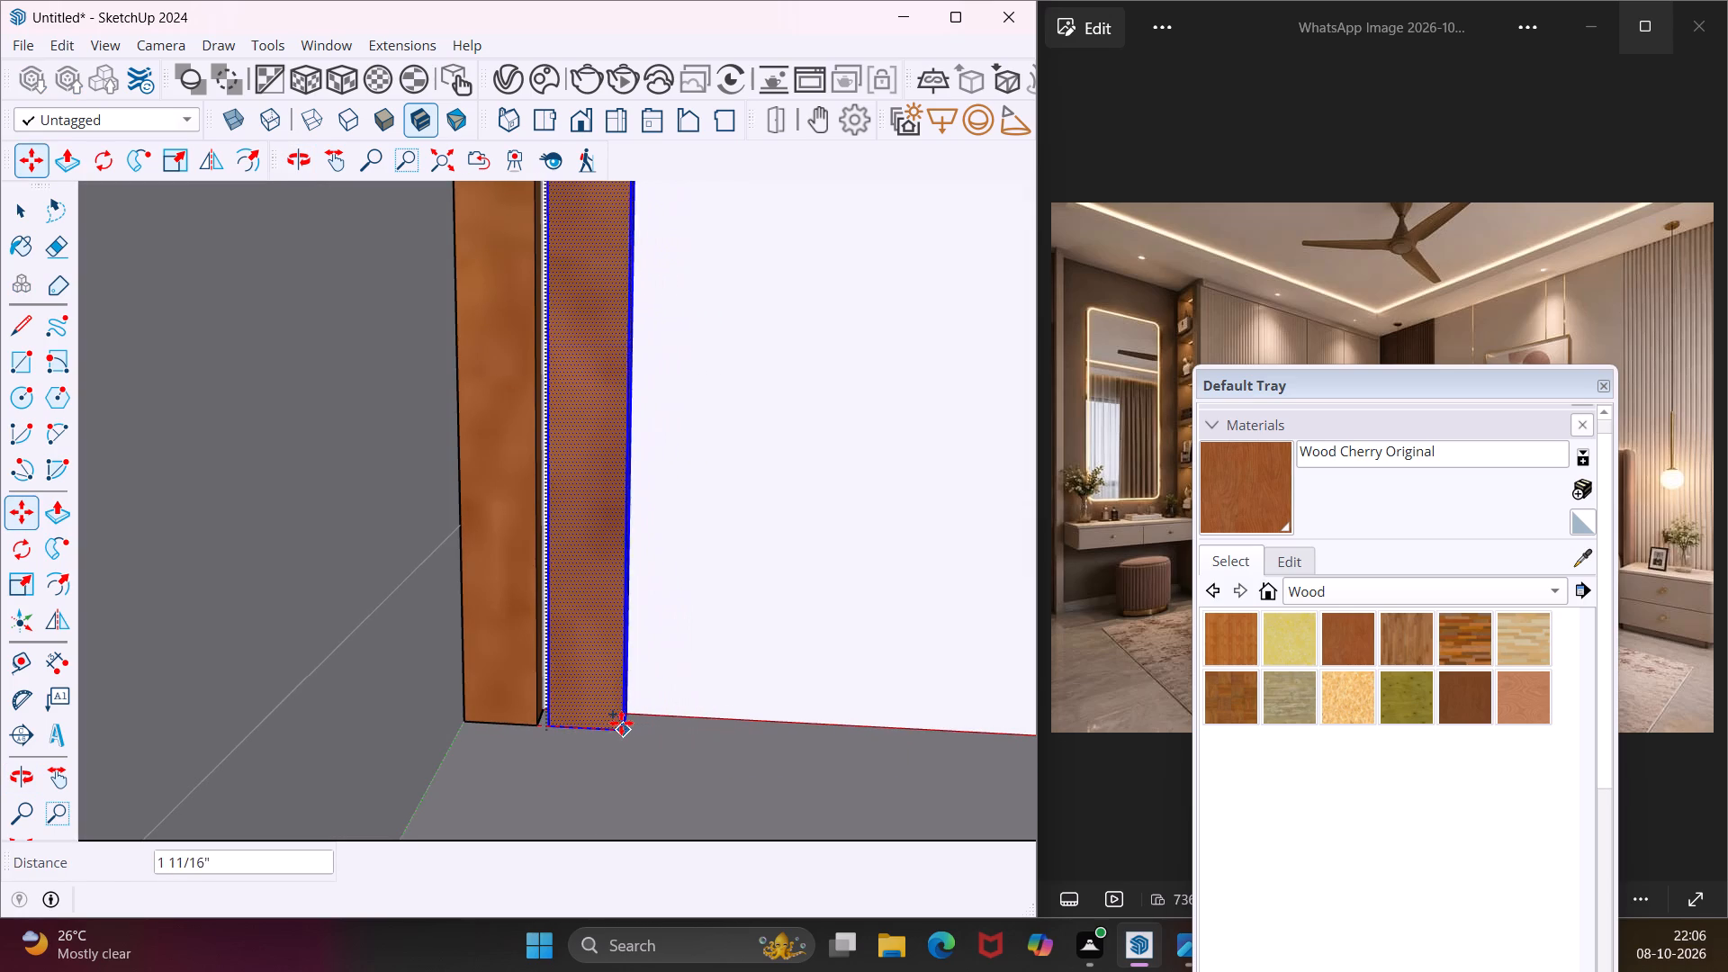
pyautogui.click(617, 724)
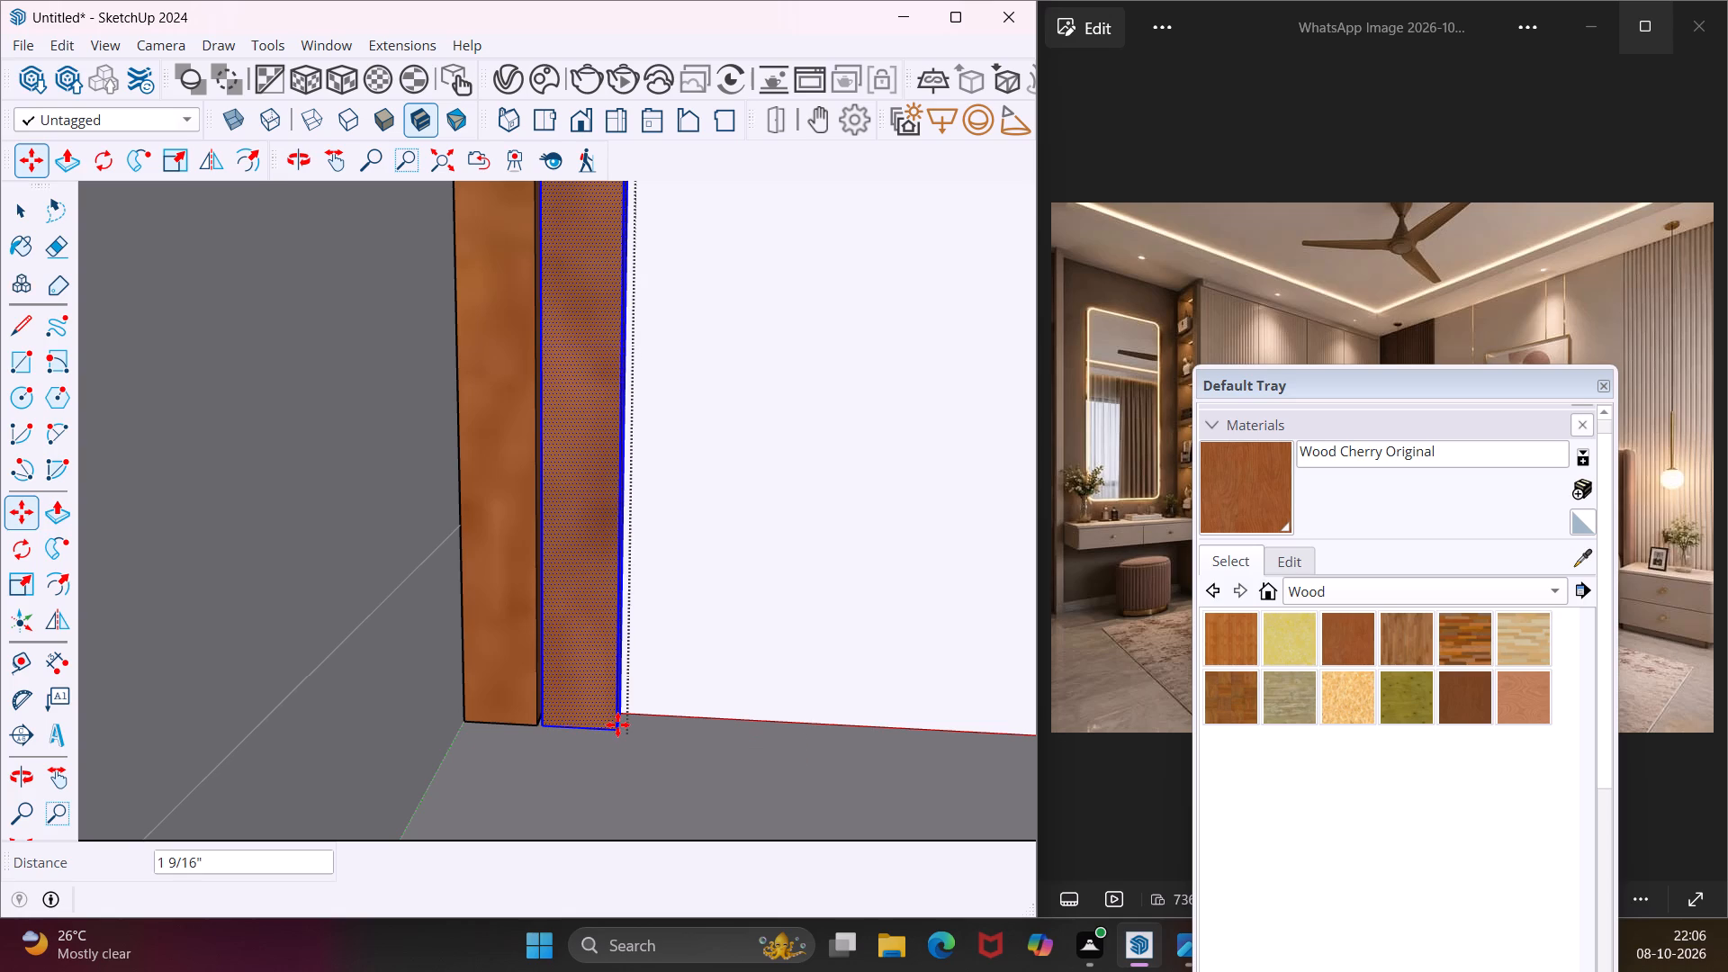
# Repeat the slat copy 20 times along the back wall and close the group's editing.
pyautogui.press('*')
pyautogui.write('20')
pyautogui.press('Return')
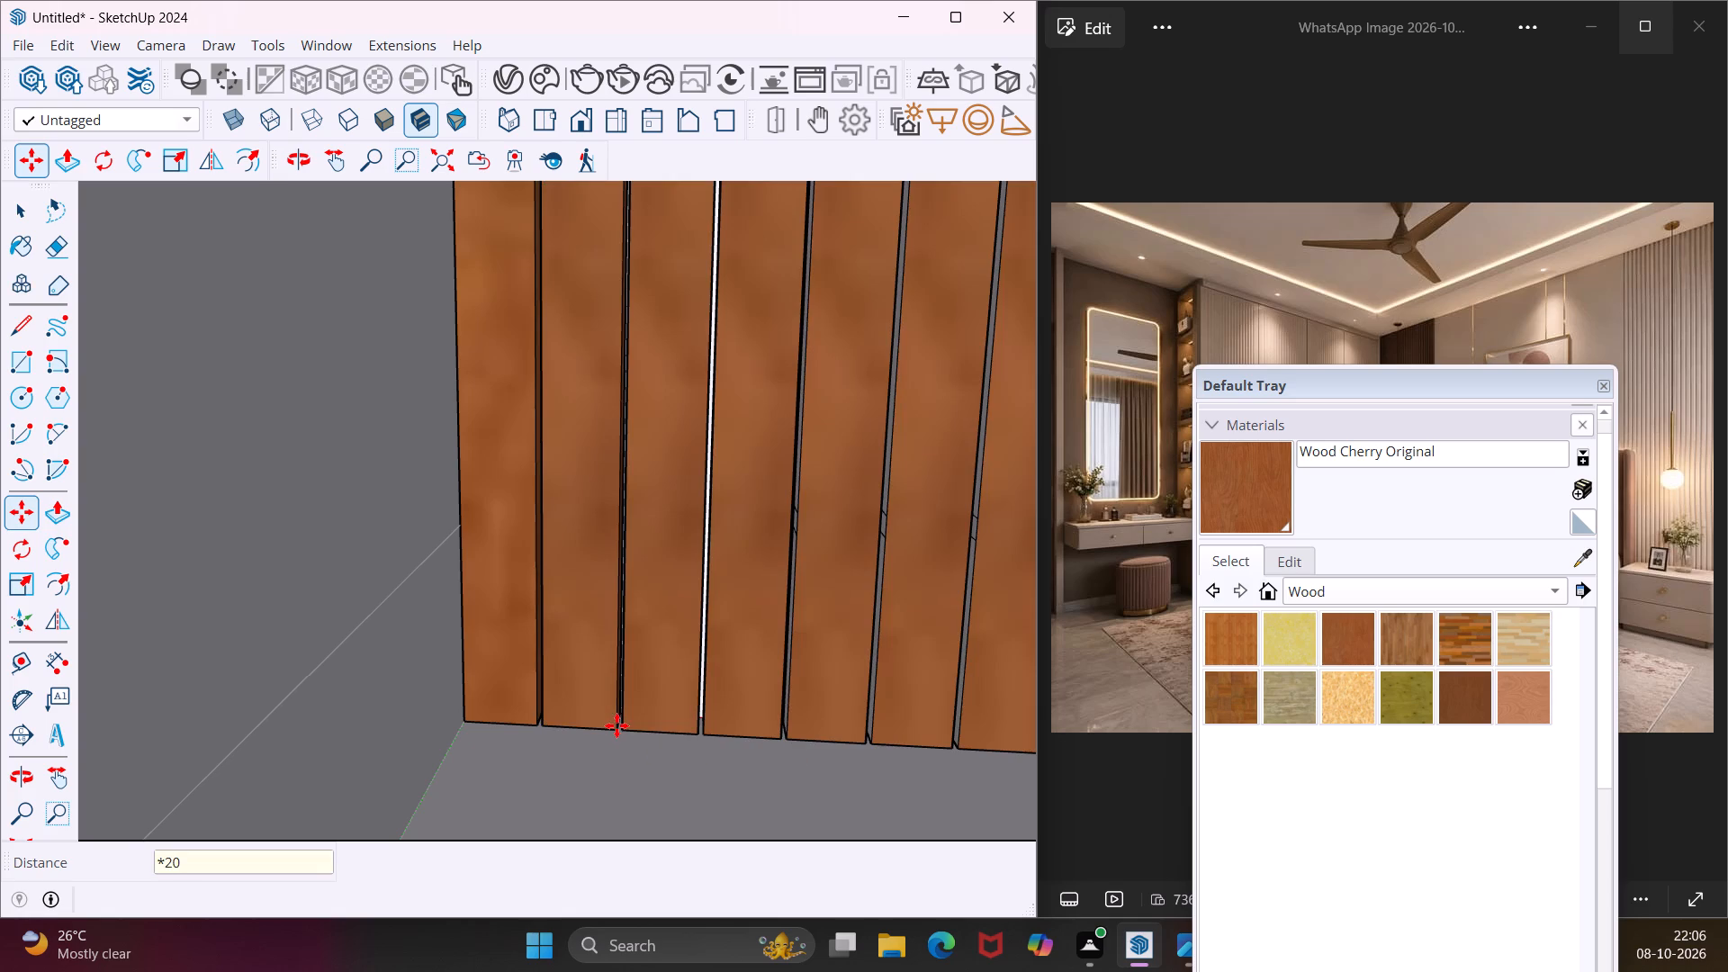
pyautogui.scroll(-20, 500, 687)
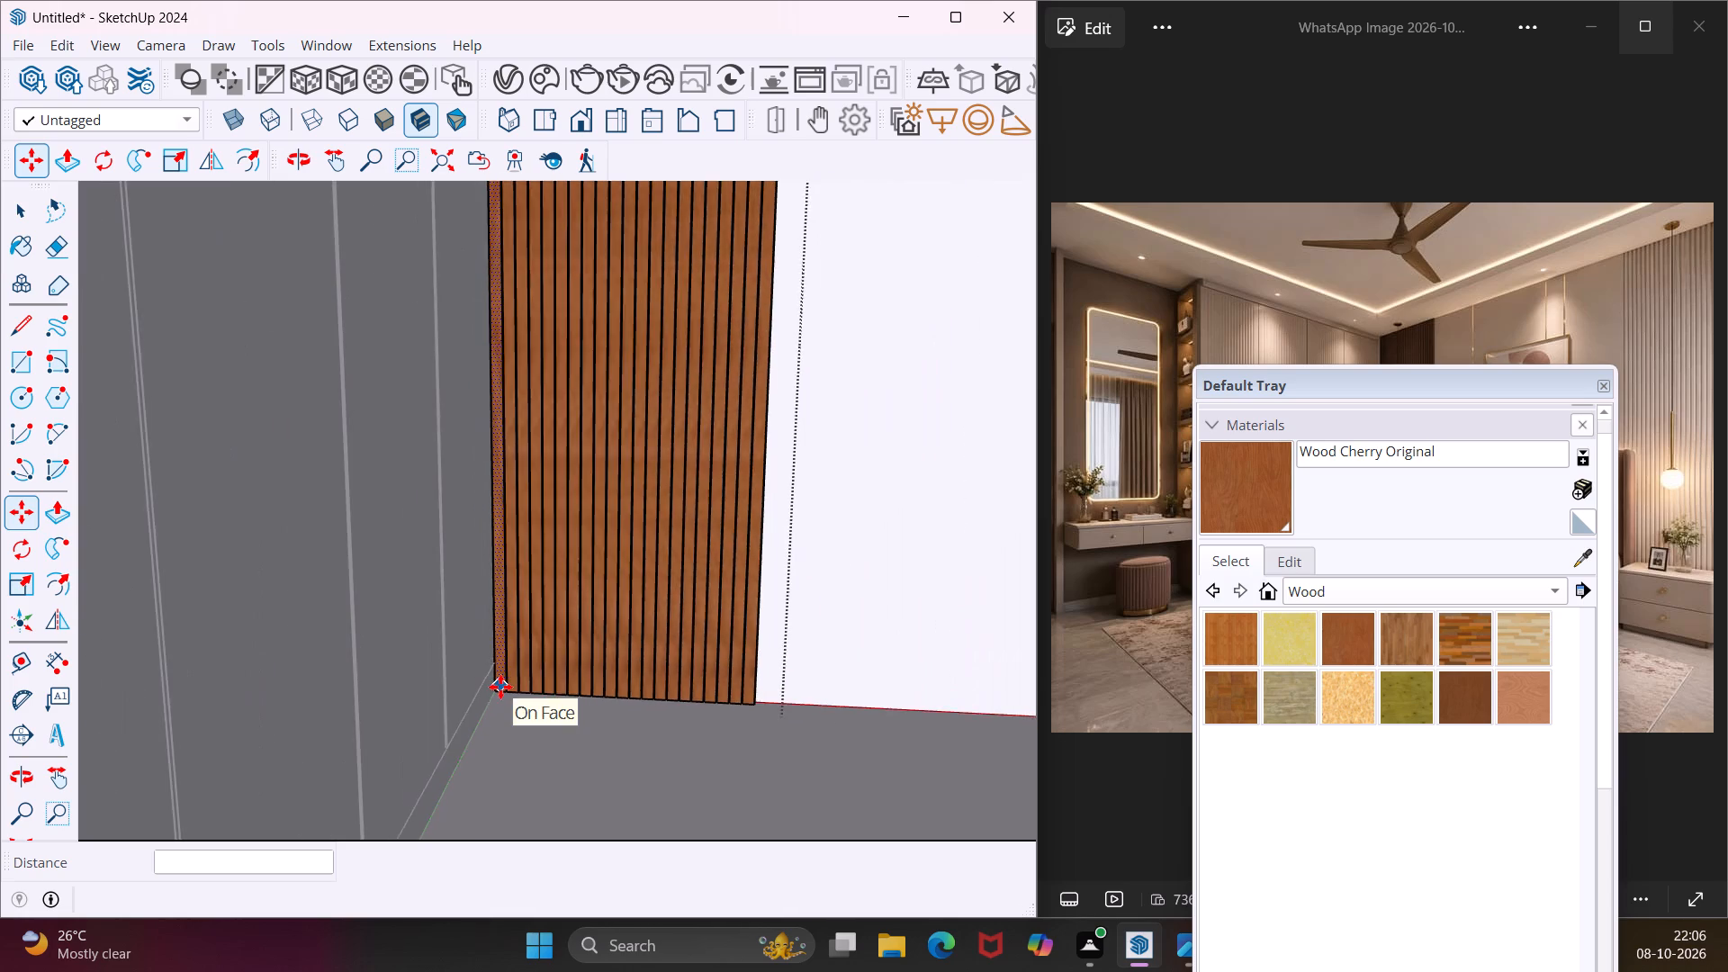
pyautogui.scroll(-14, 500, 687)
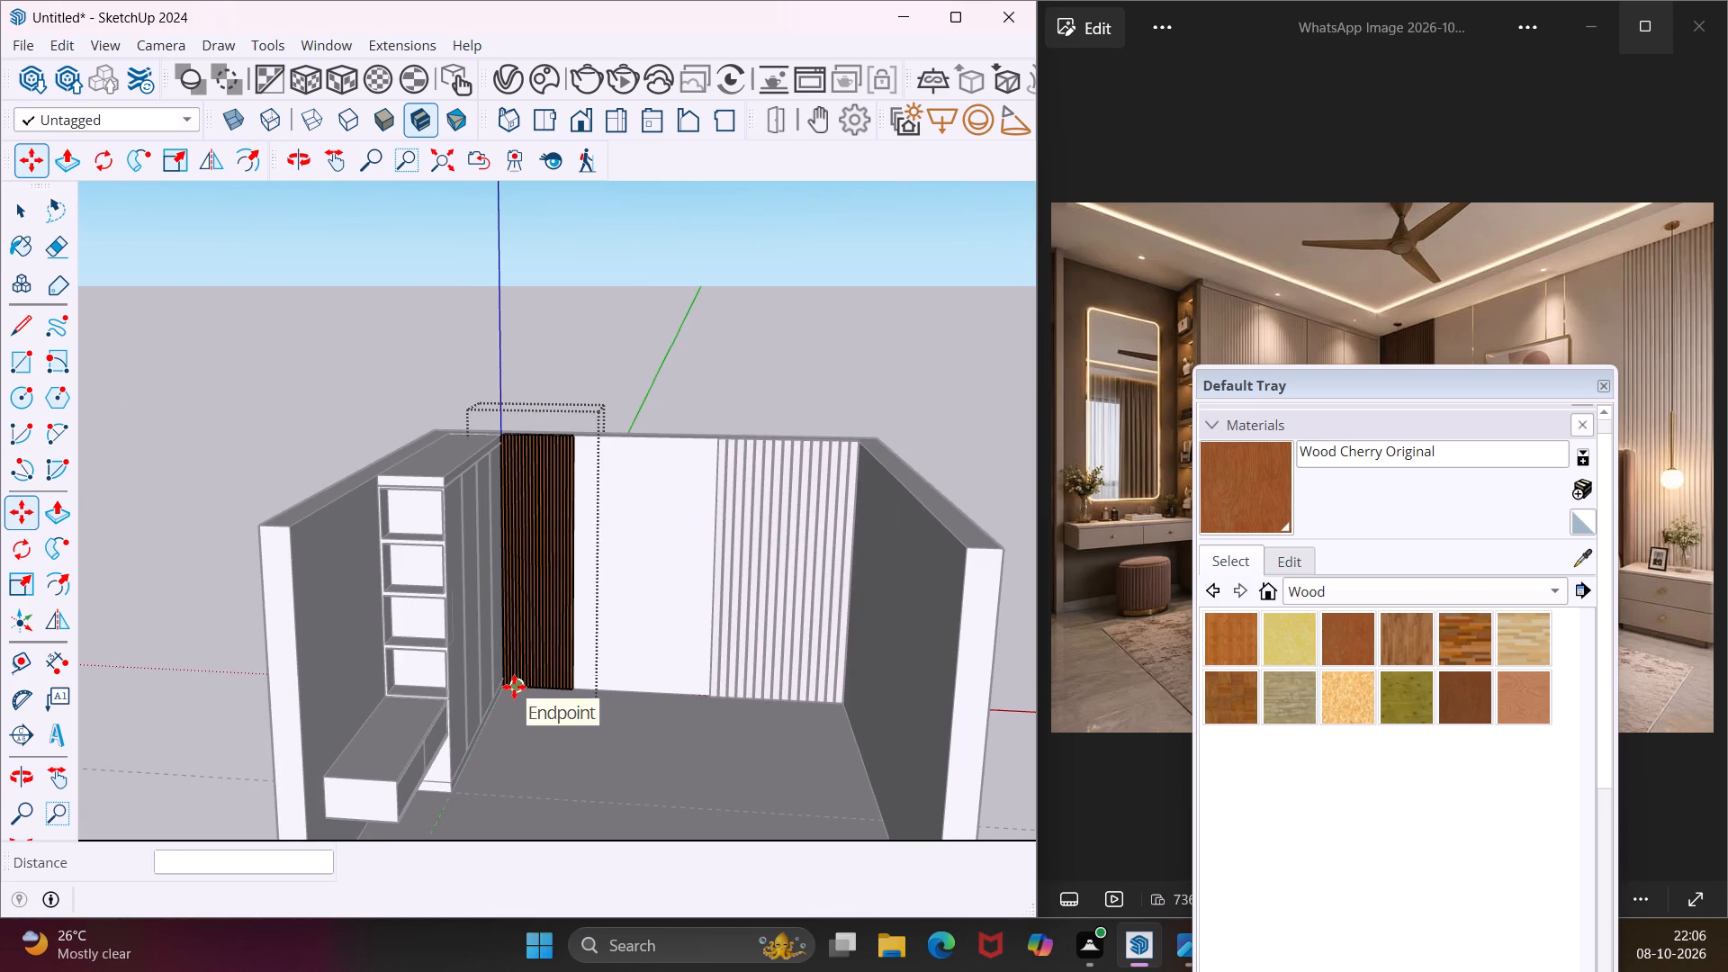
pyautogui.press('Escape')
pyautogui.press('space')
pyautogui.click(649, 385)
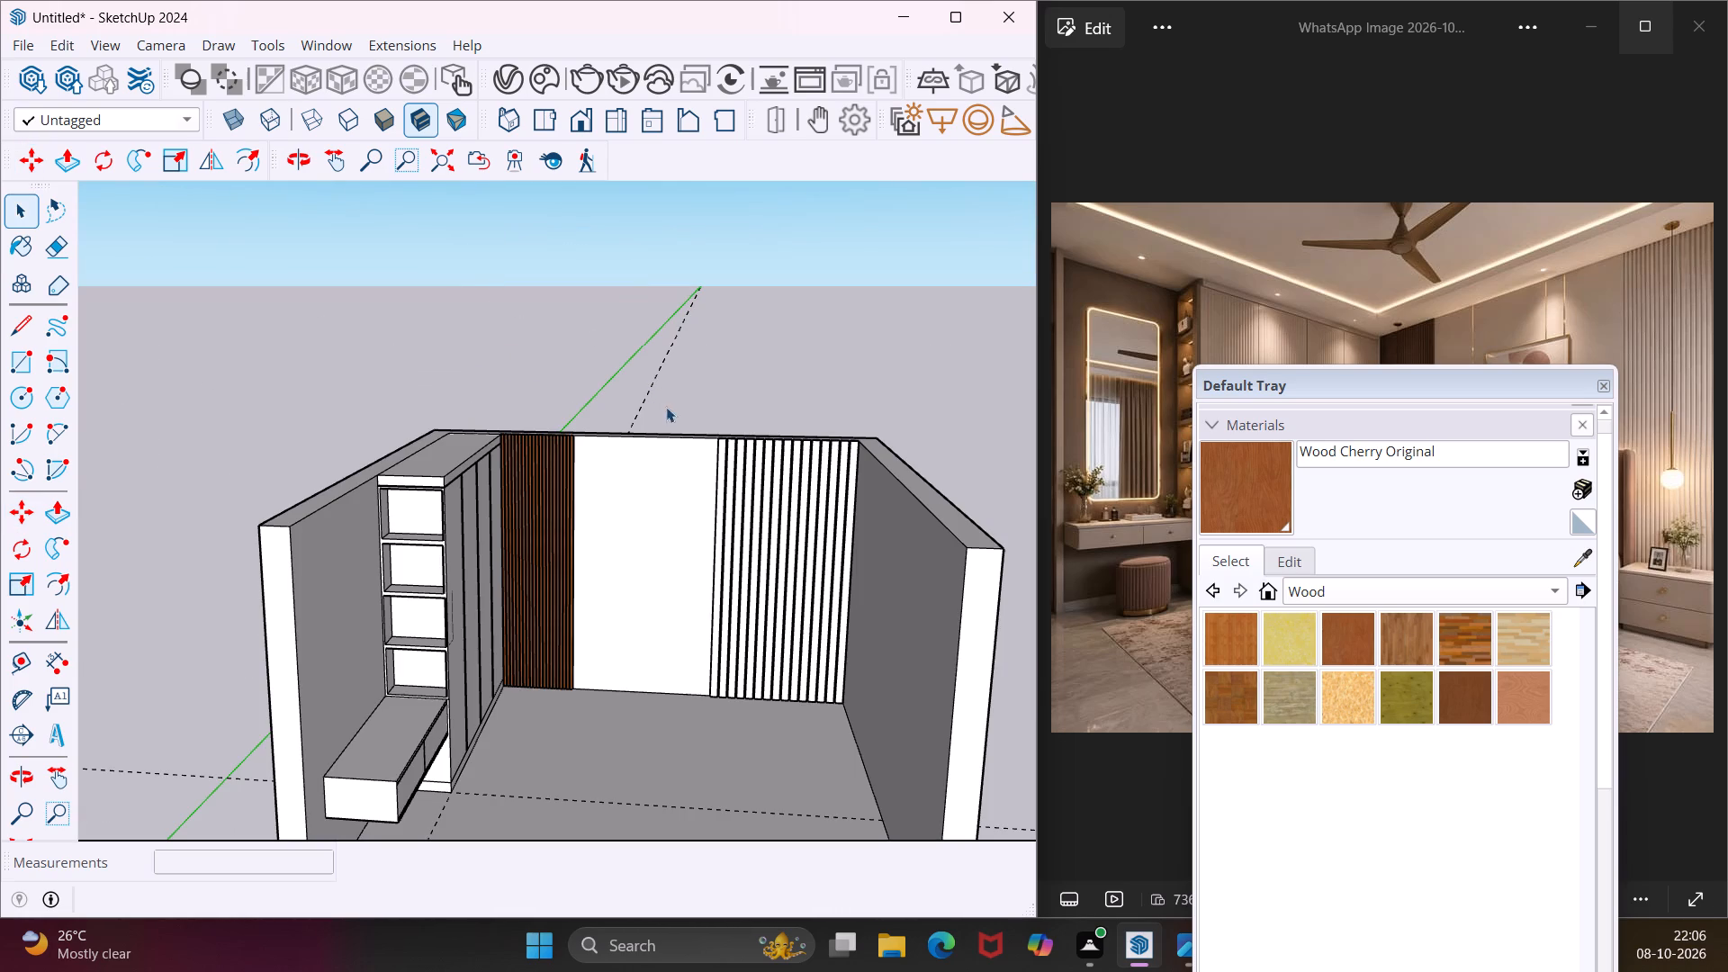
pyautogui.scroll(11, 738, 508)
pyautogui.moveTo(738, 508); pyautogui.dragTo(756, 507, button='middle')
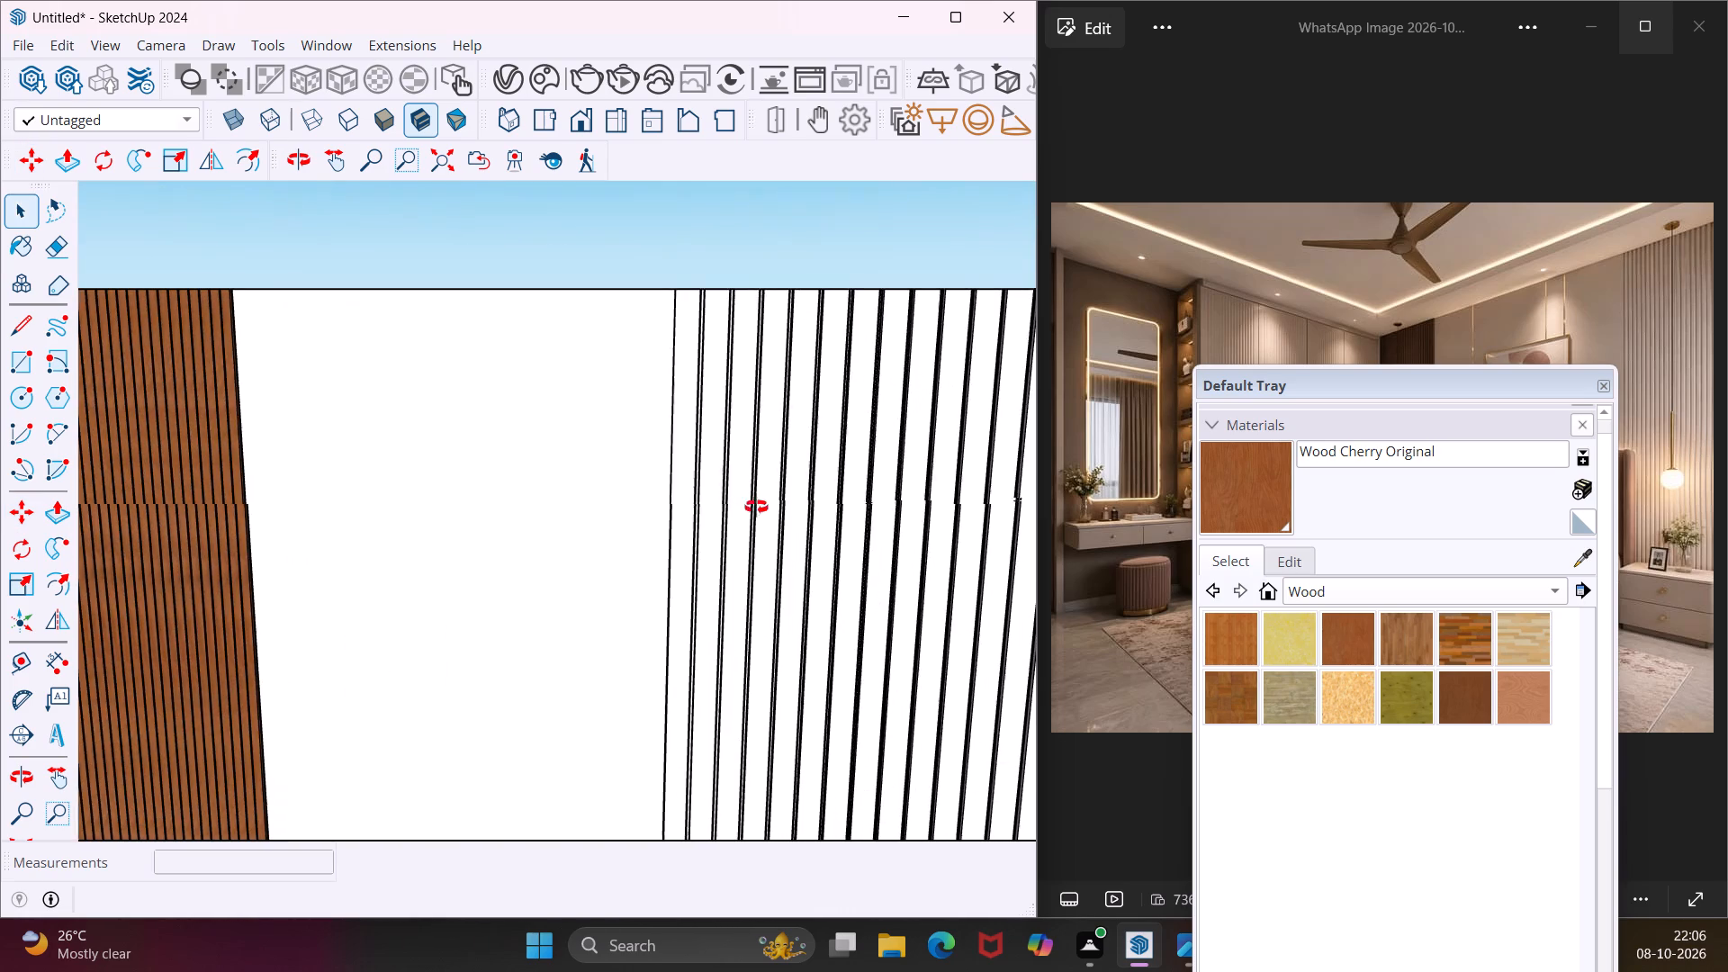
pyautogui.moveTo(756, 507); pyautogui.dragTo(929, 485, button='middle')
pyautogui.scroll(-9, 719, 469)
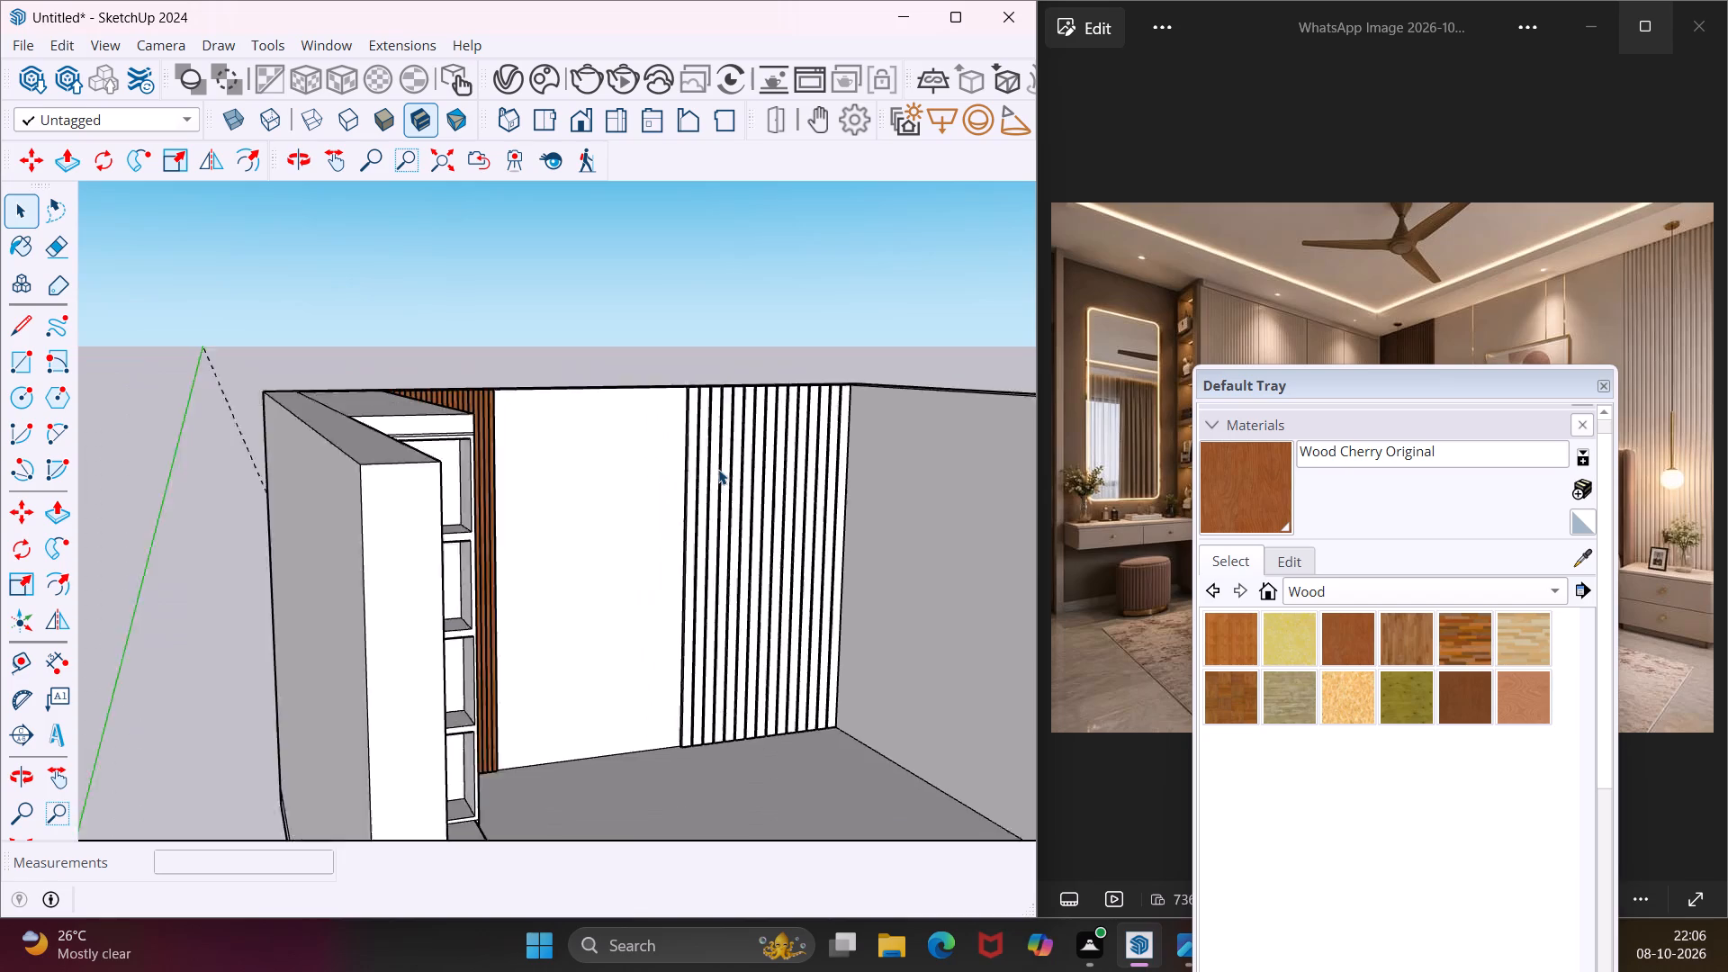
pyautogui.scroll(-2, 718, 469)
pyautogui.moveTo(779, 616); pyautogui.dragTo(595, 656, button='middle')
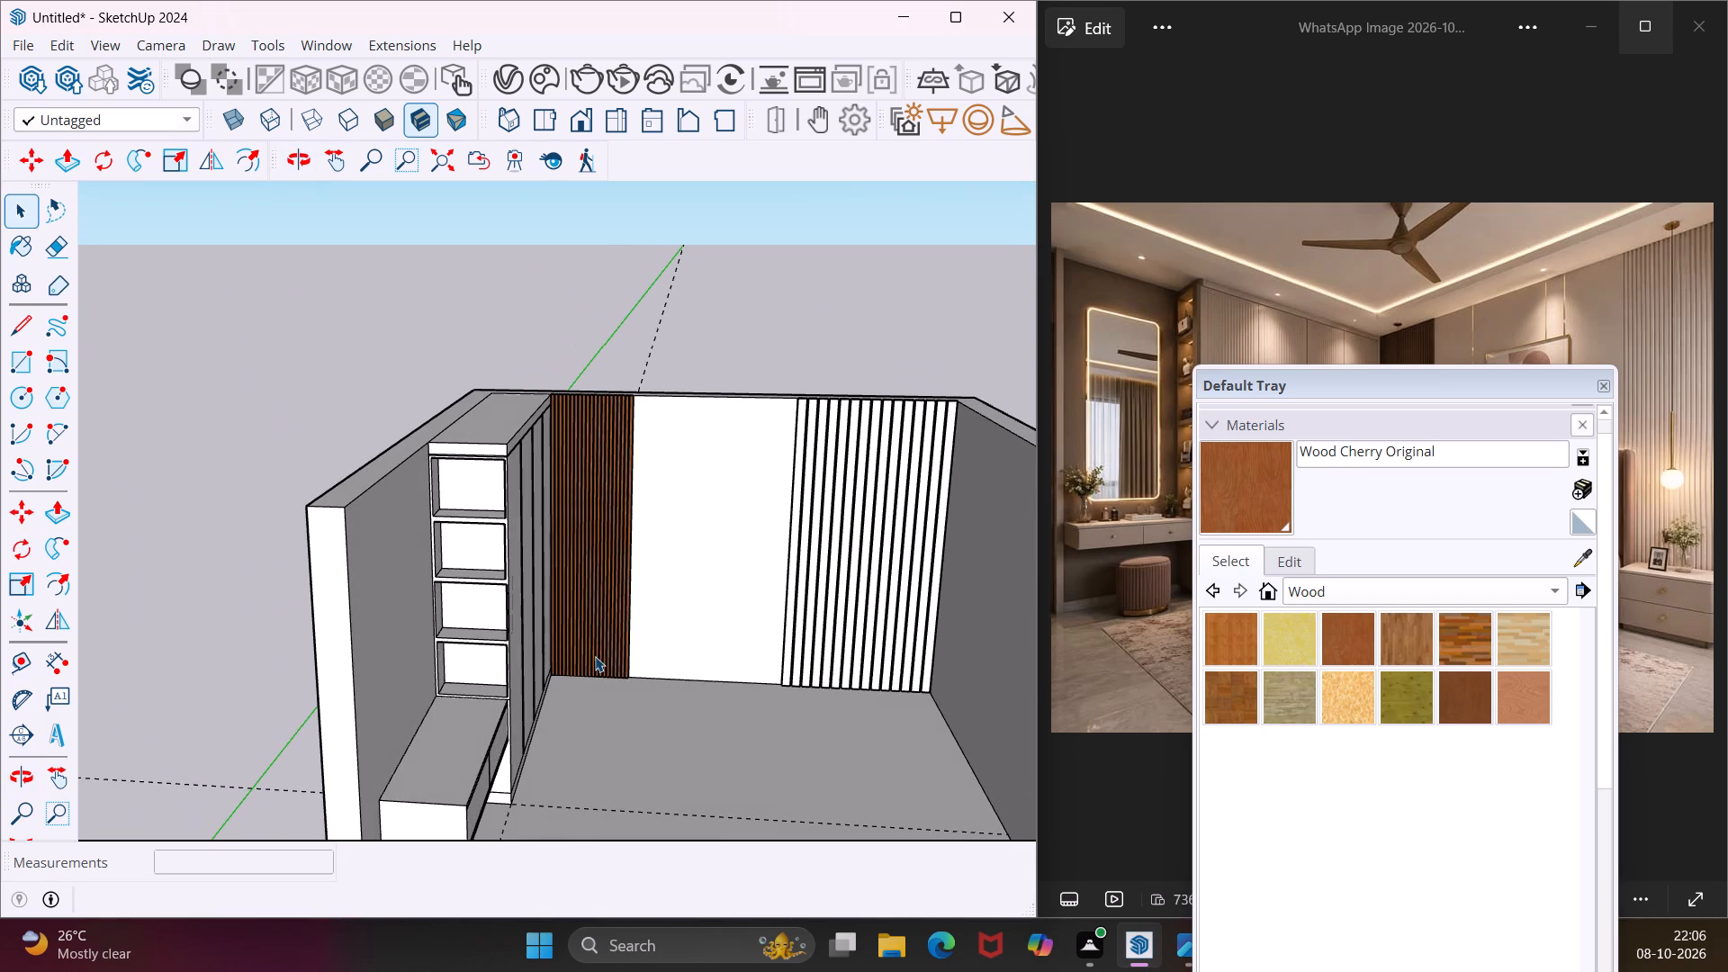
# Draw a full-height rectangle about 2 5/8" wide and 10' tall on the blank section of the back wall.
pyautogui.scroll(-5, 669, 593)
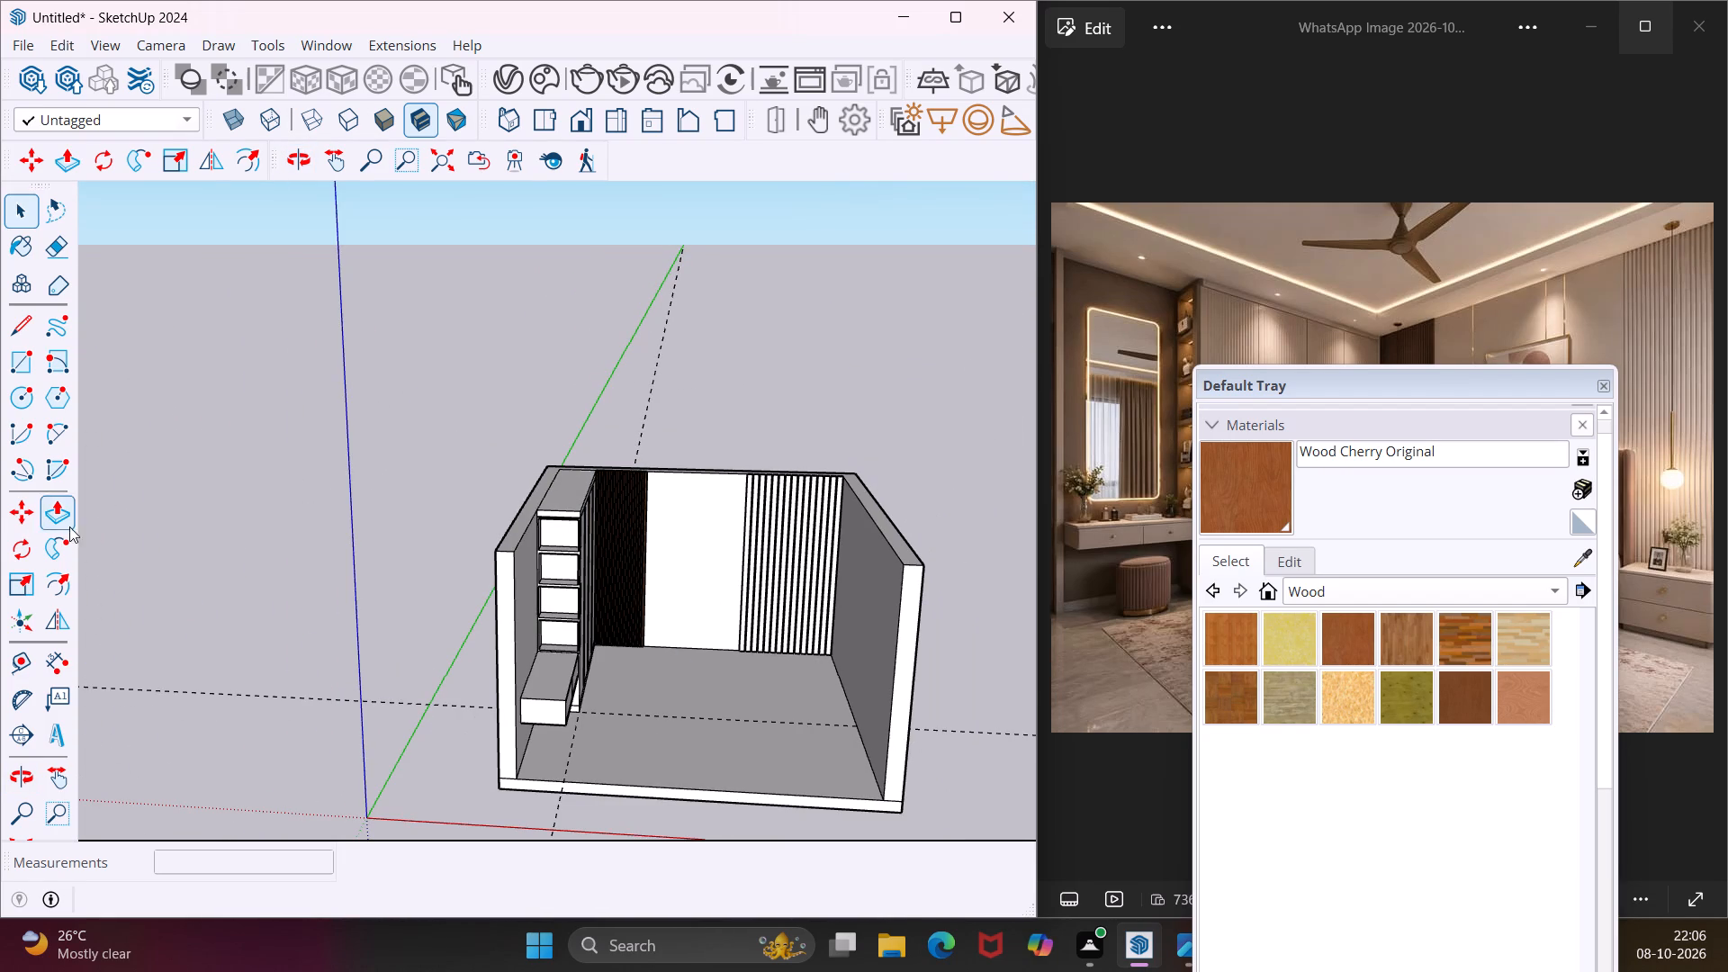
pyautogui.click(25, 373)
pyautogui.scroll(4, 664, 644)
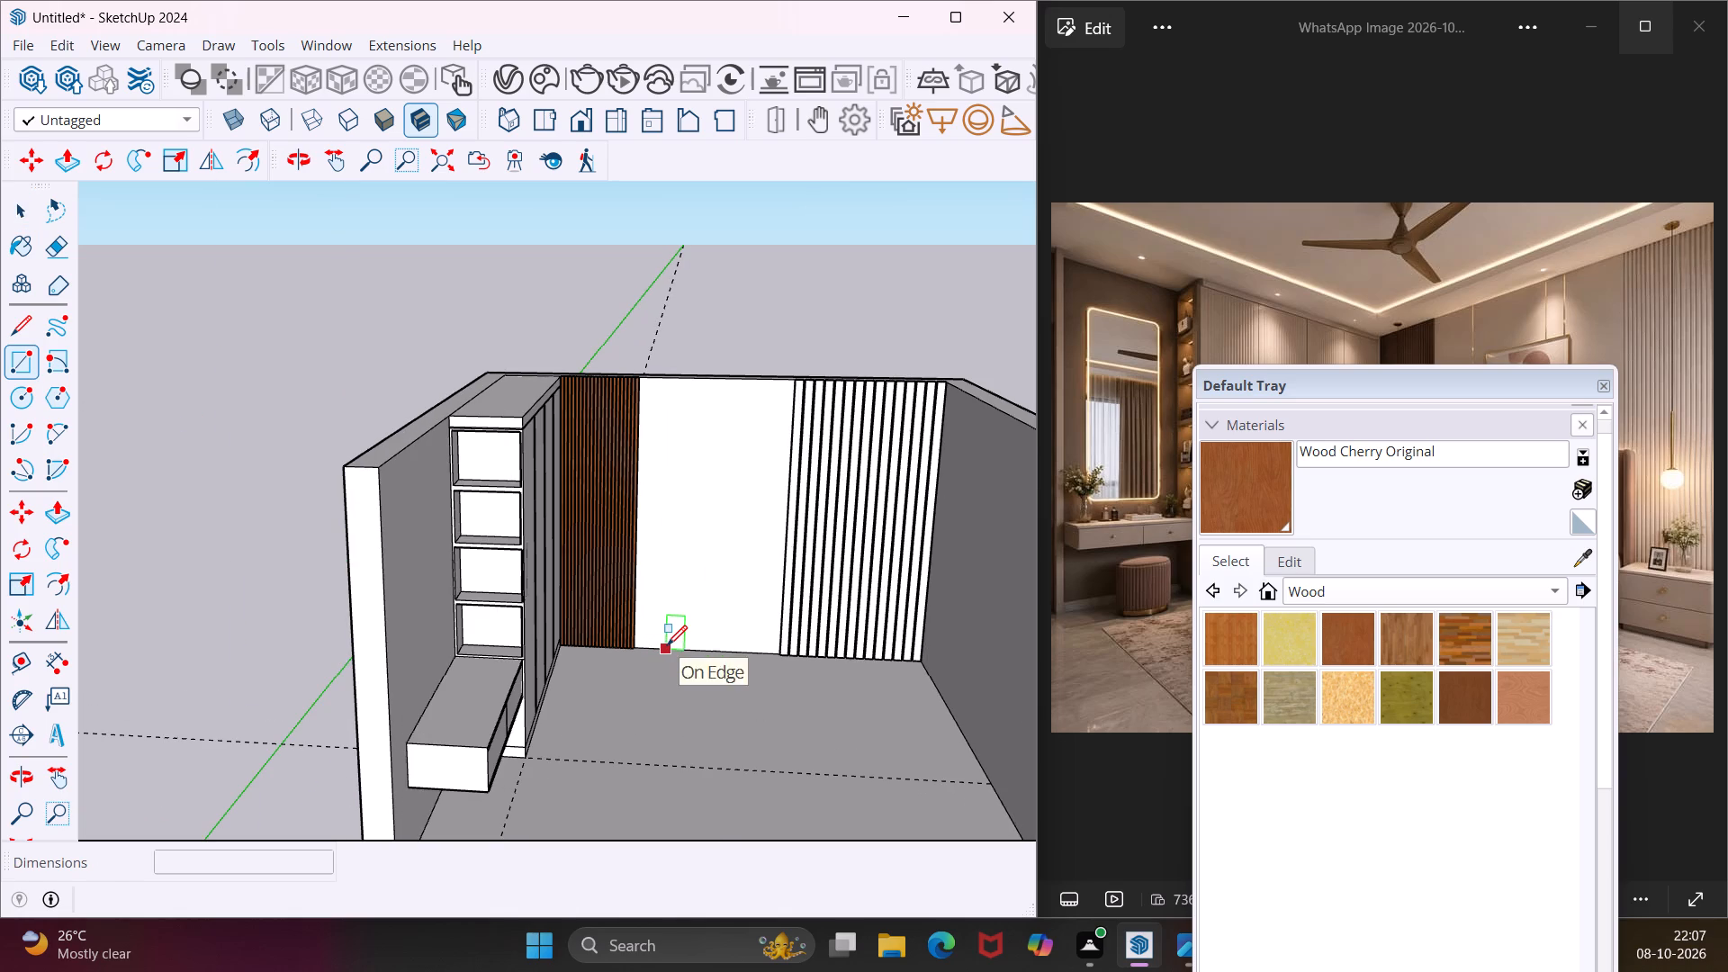
pyautogui.click(667, 645)
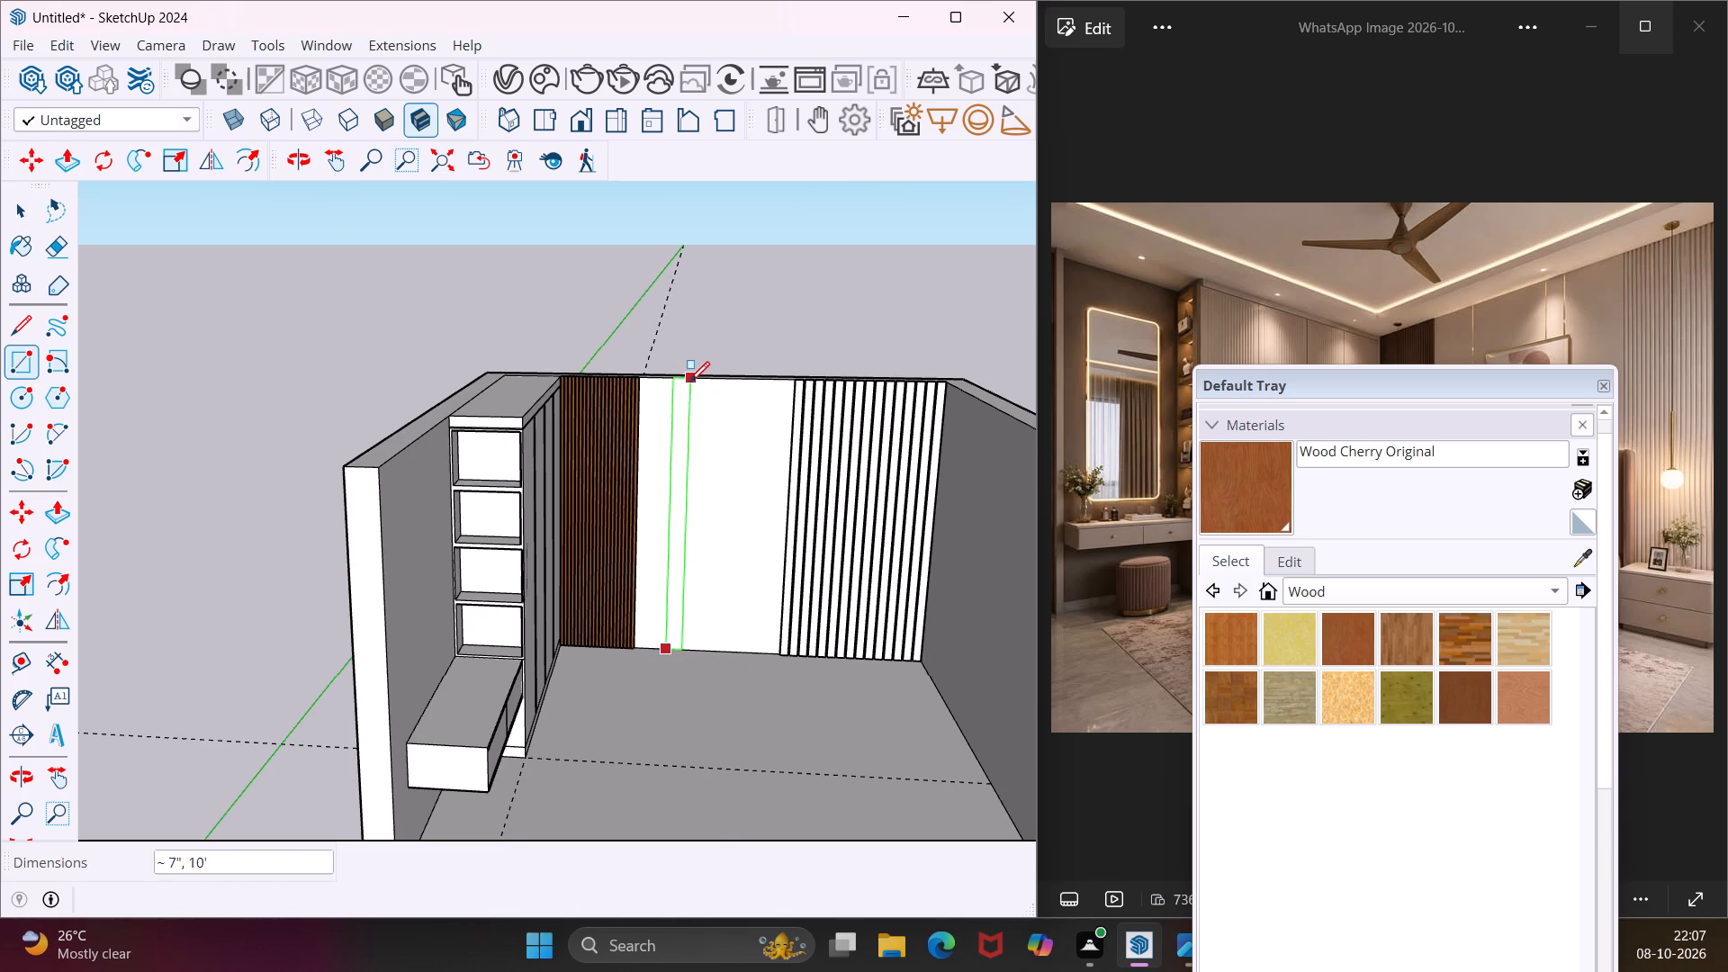
pyautogui.scroll(13, 688, 382)
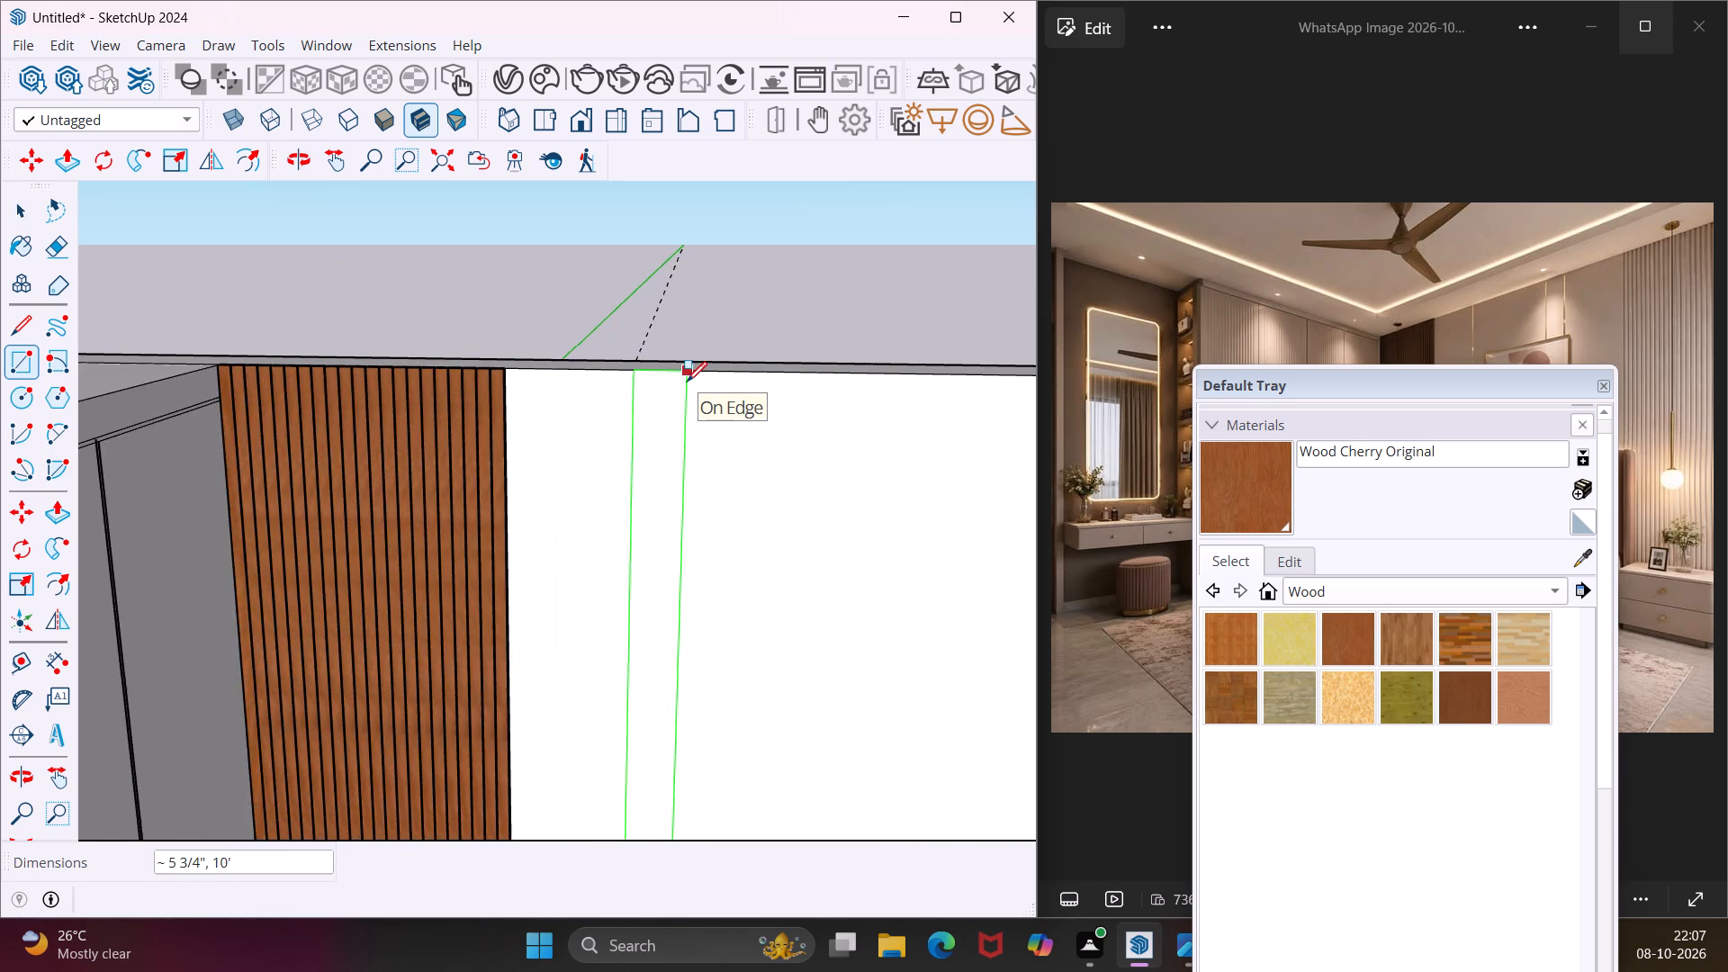
pyautogui.scroll(5, 687, 382)
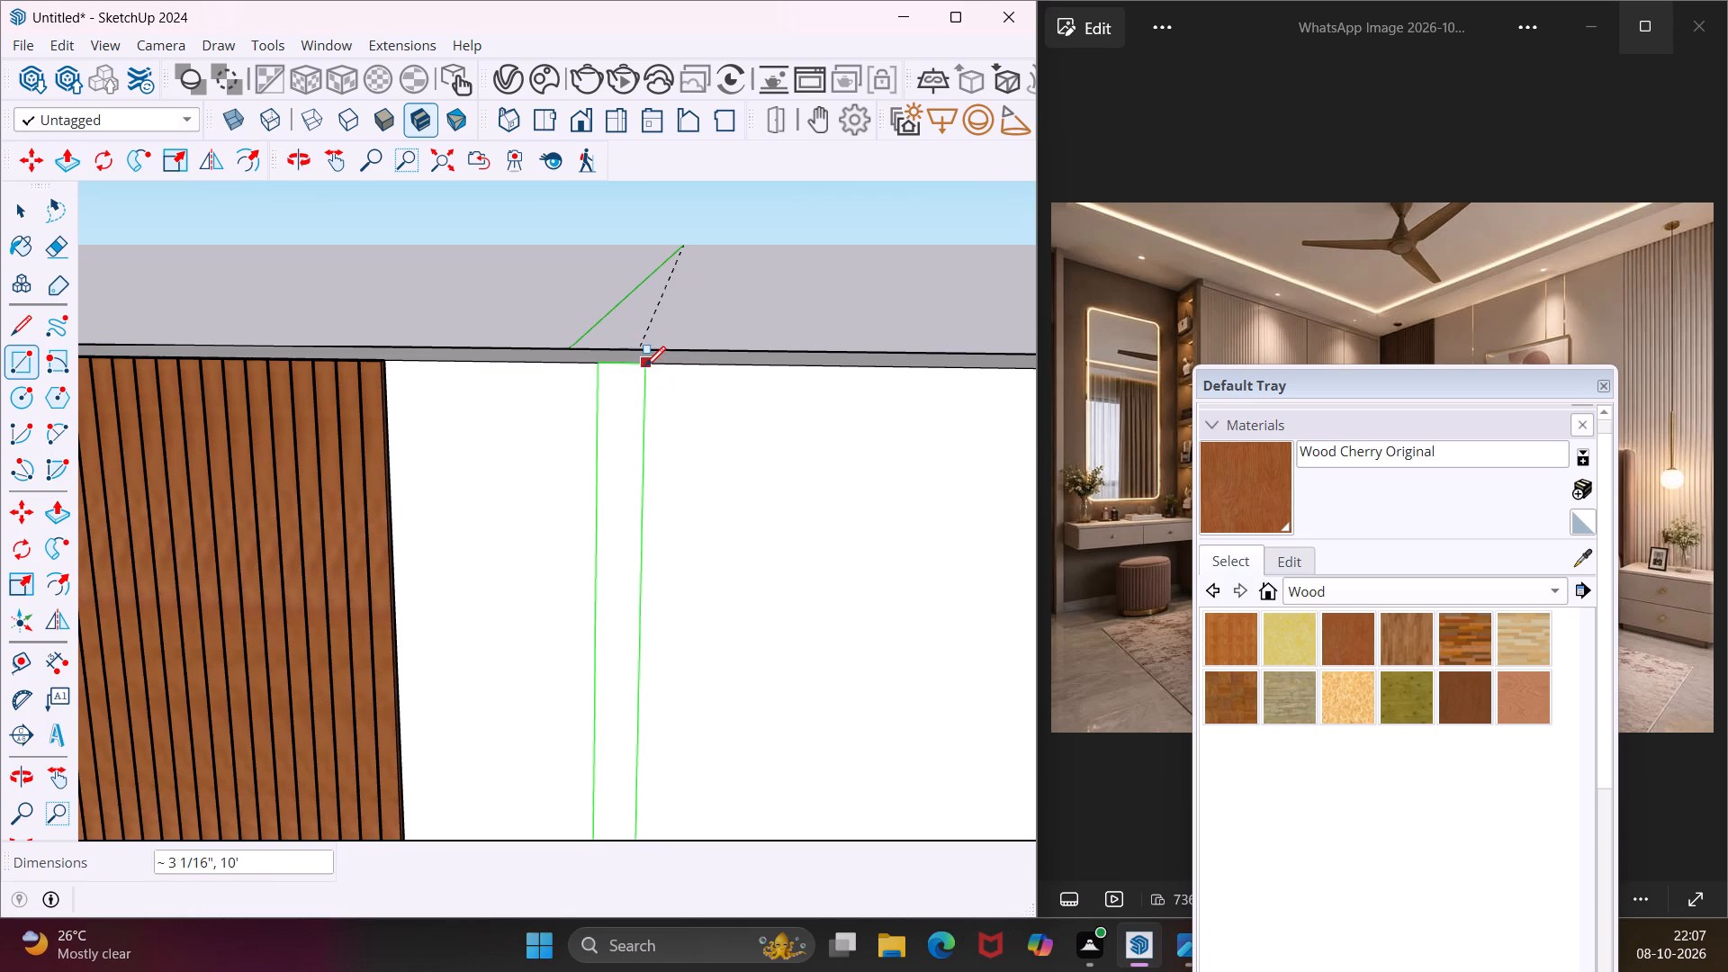
pyautogui.click(638, 366)
pyautogui.scroll(-2, 643, 360)
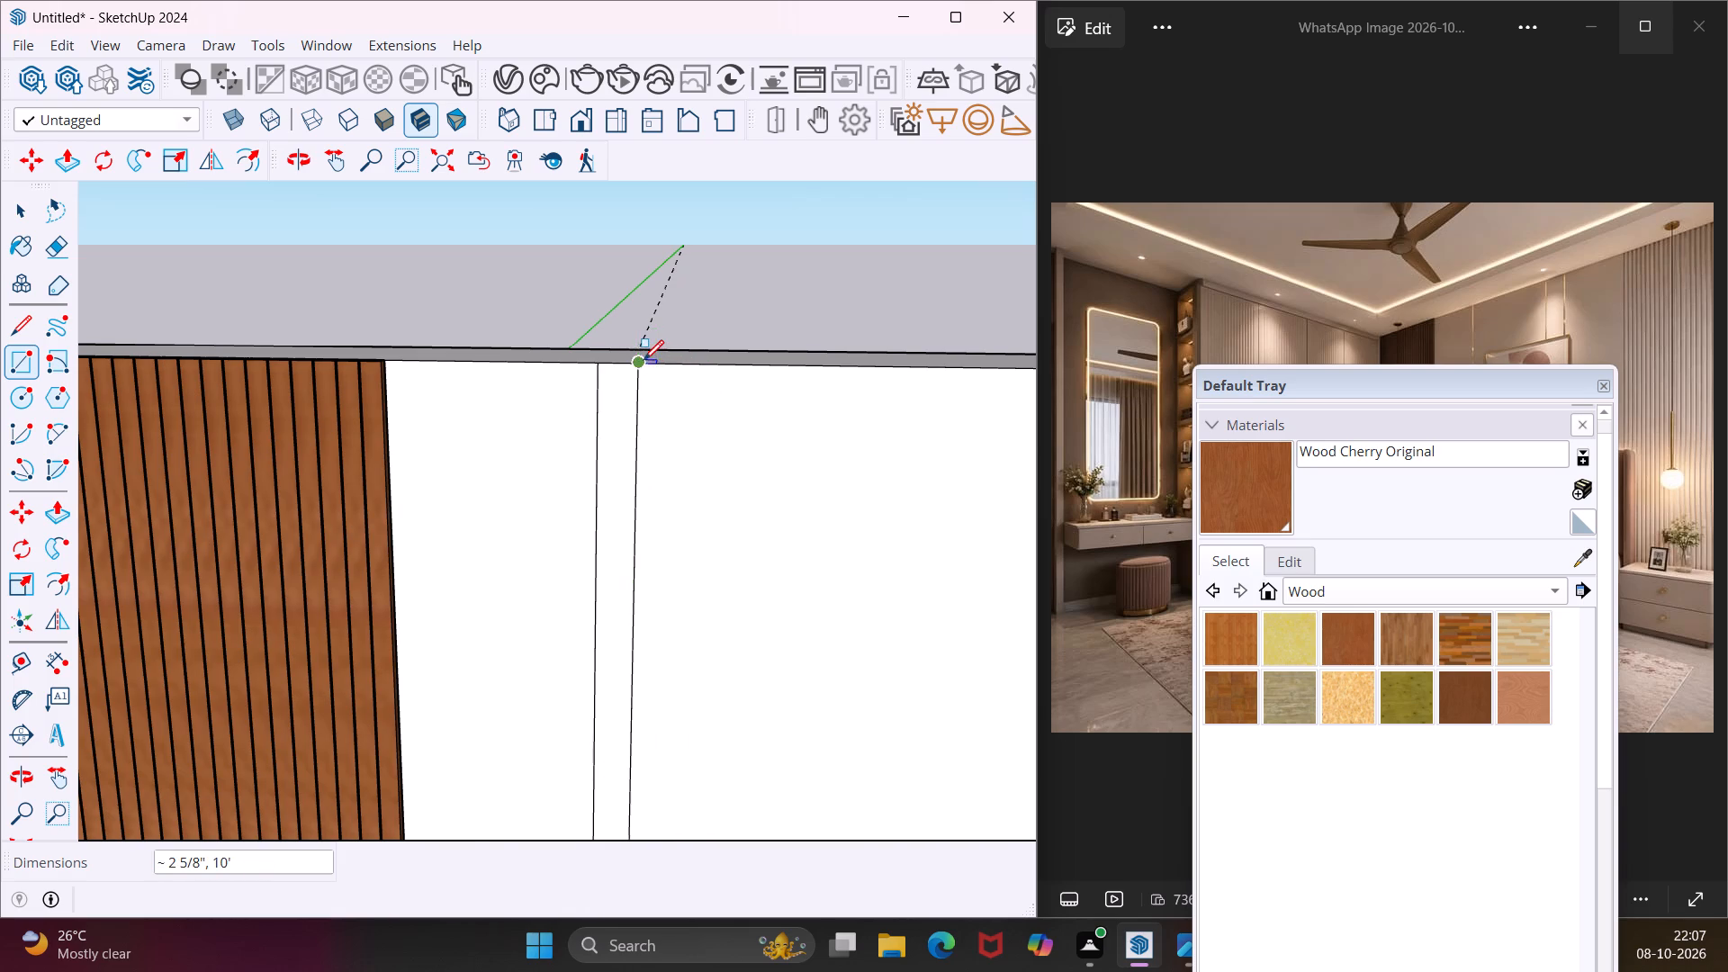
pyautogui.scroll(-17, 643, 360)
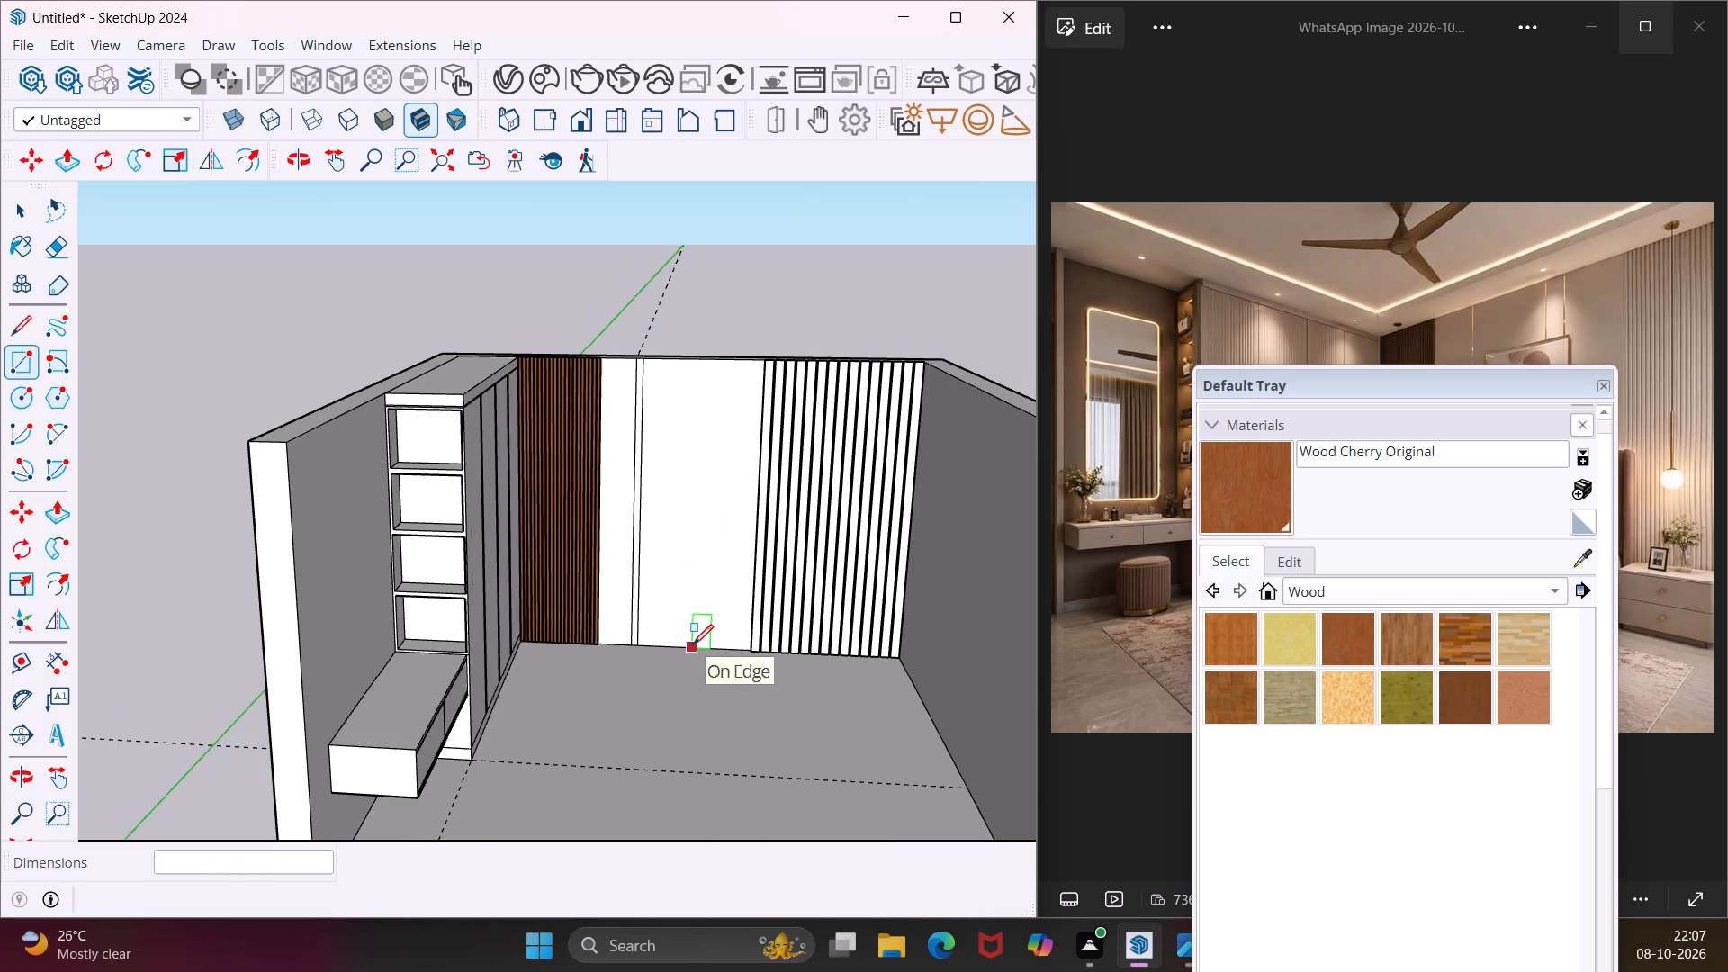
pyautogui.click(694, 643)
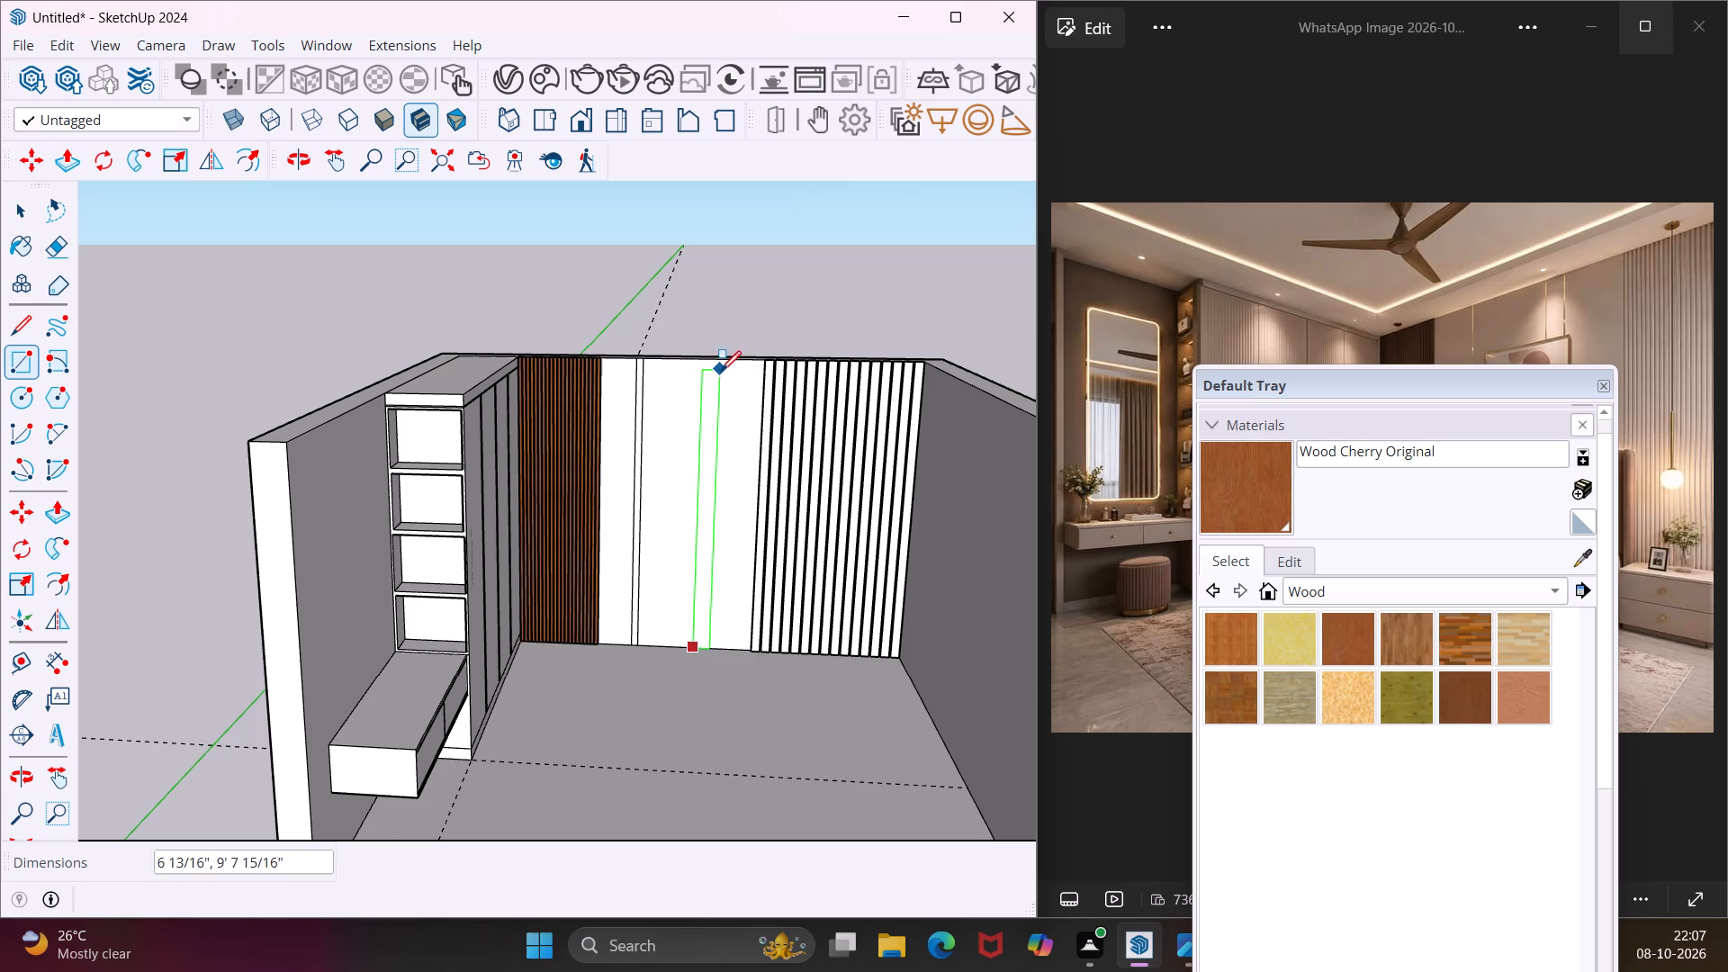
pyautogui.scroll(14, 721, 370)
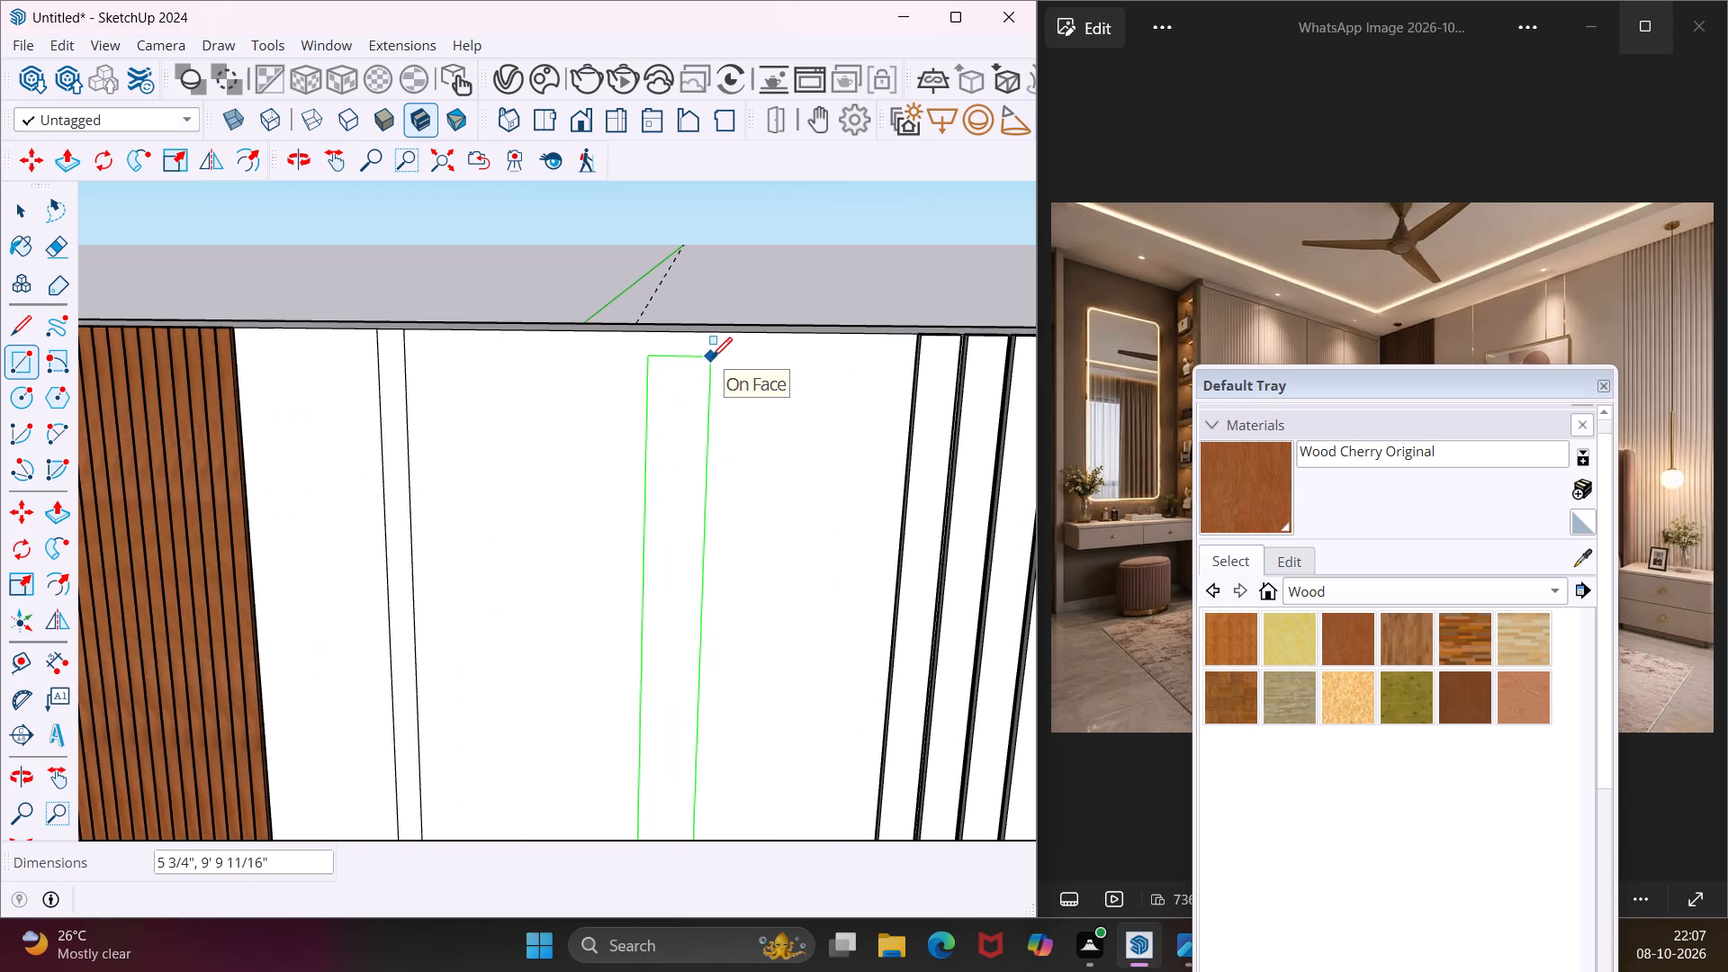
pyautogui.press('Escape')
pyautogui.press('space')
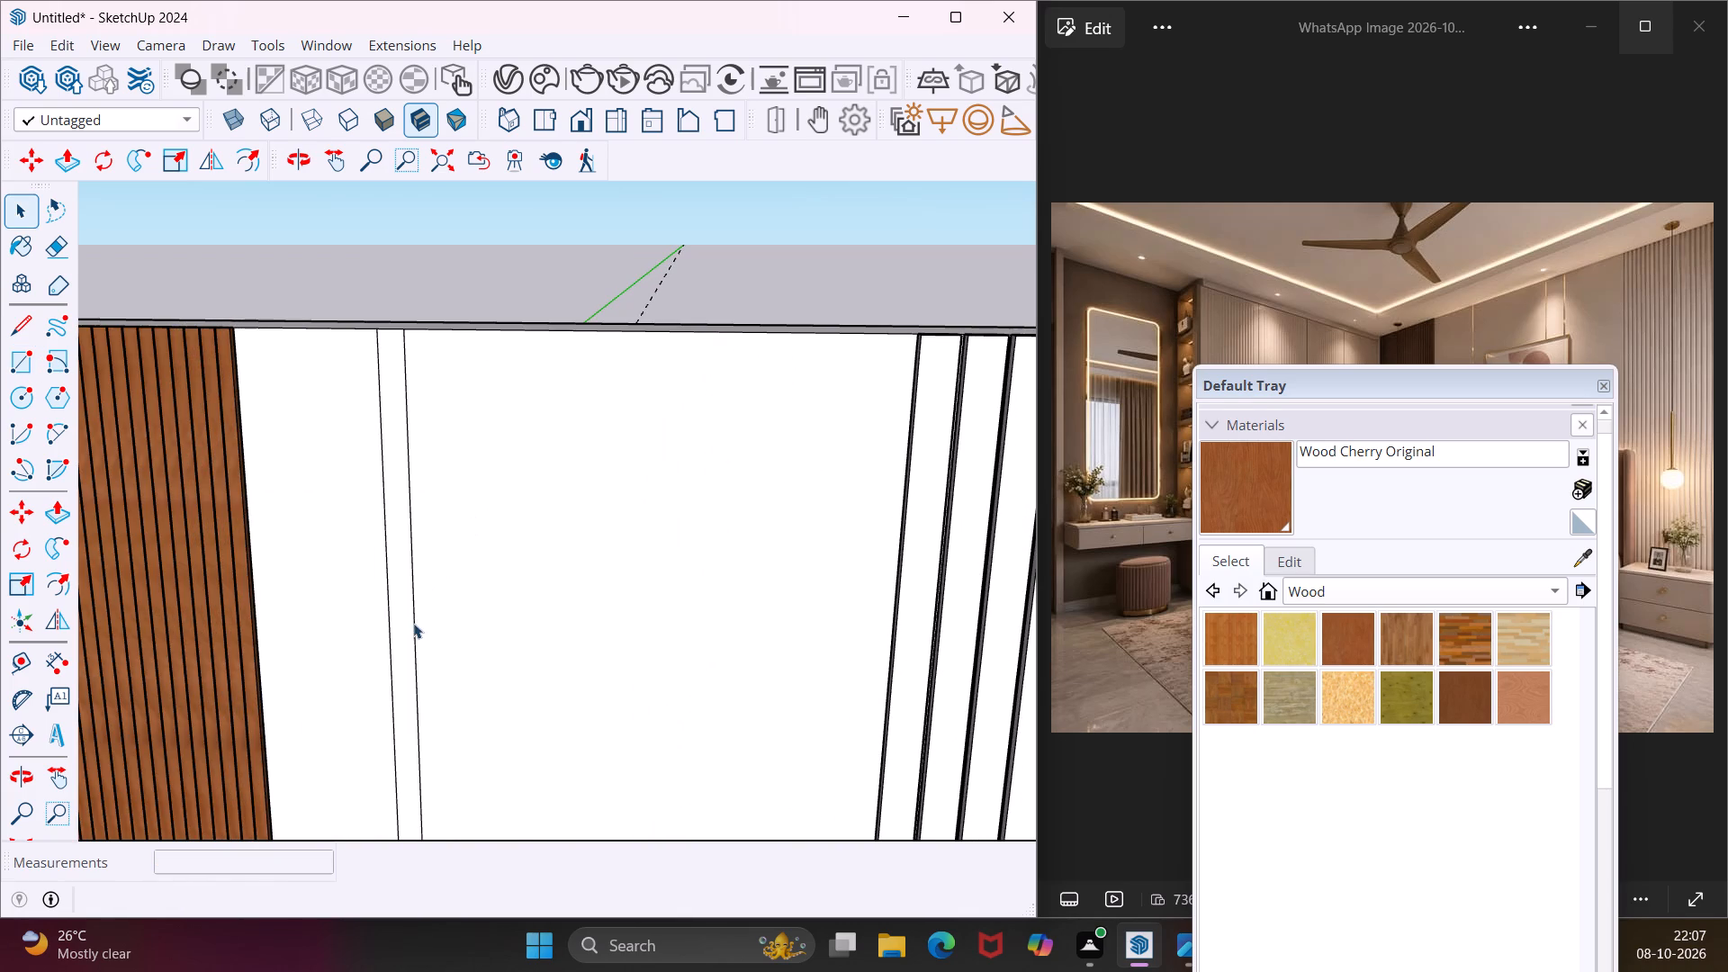
# Copy the strip face about 2' 5 1/16" along the back wall towards the plain slats, and again about 8 1/16" further.
pyautogui.click(400, 647)
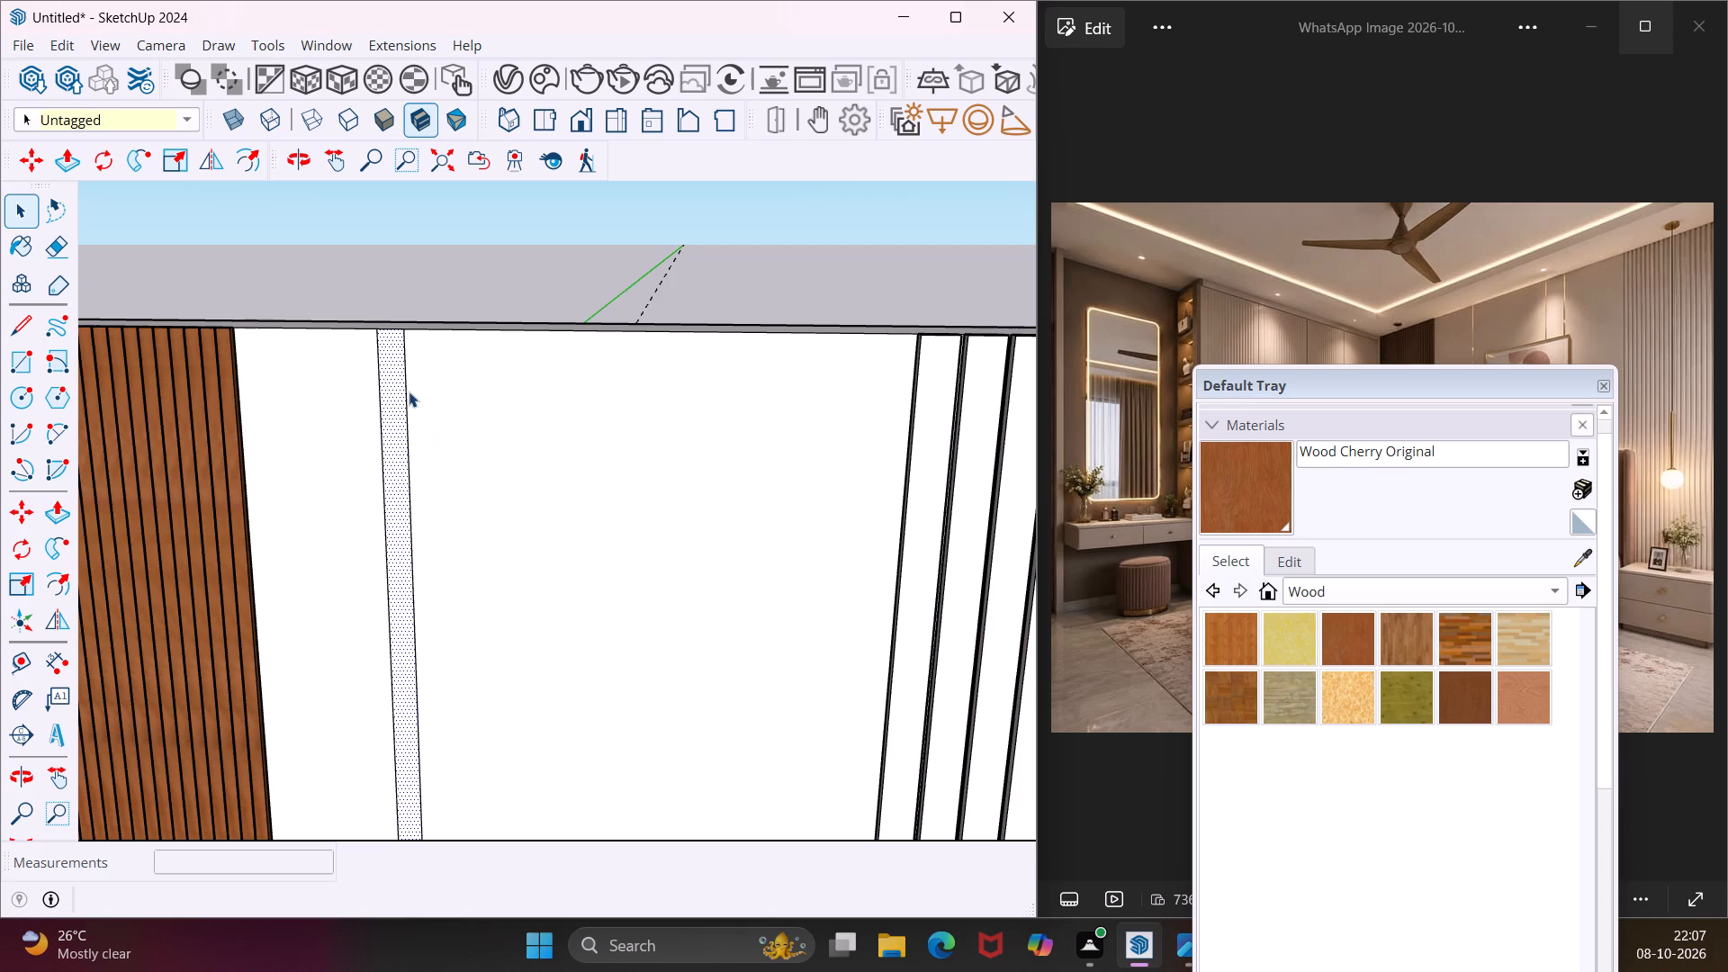
pyautogui.press('m')
pyautogui.click(408, 337)
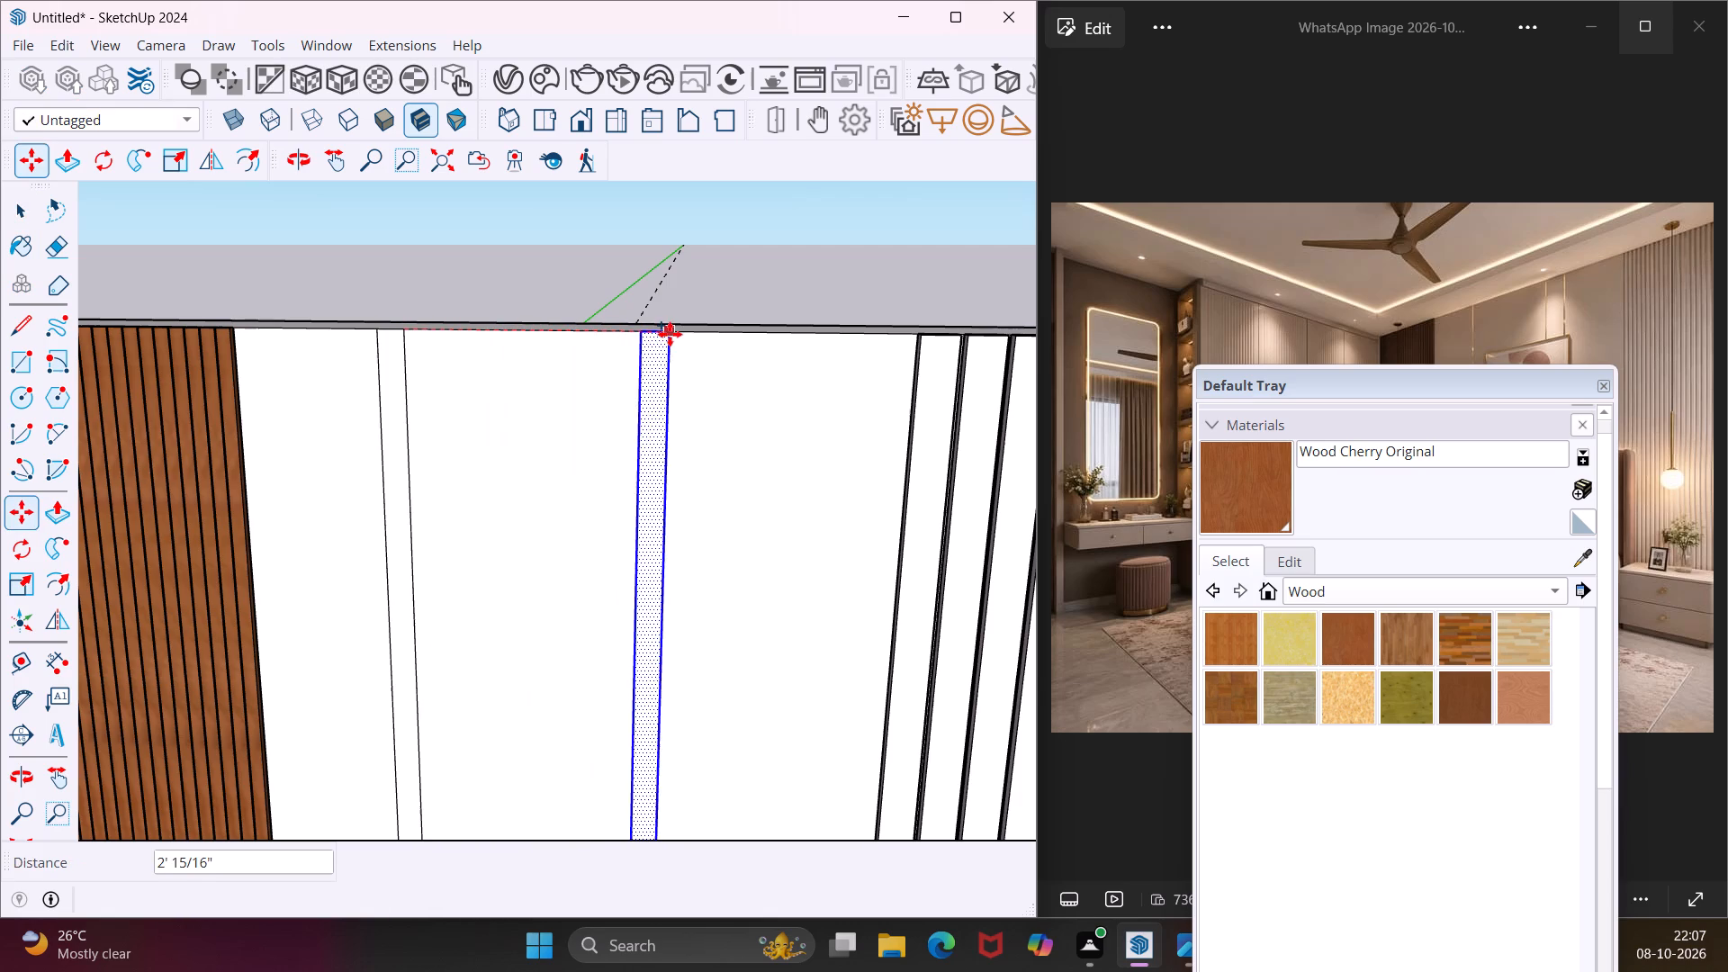
pyautogui.click(715, 332)
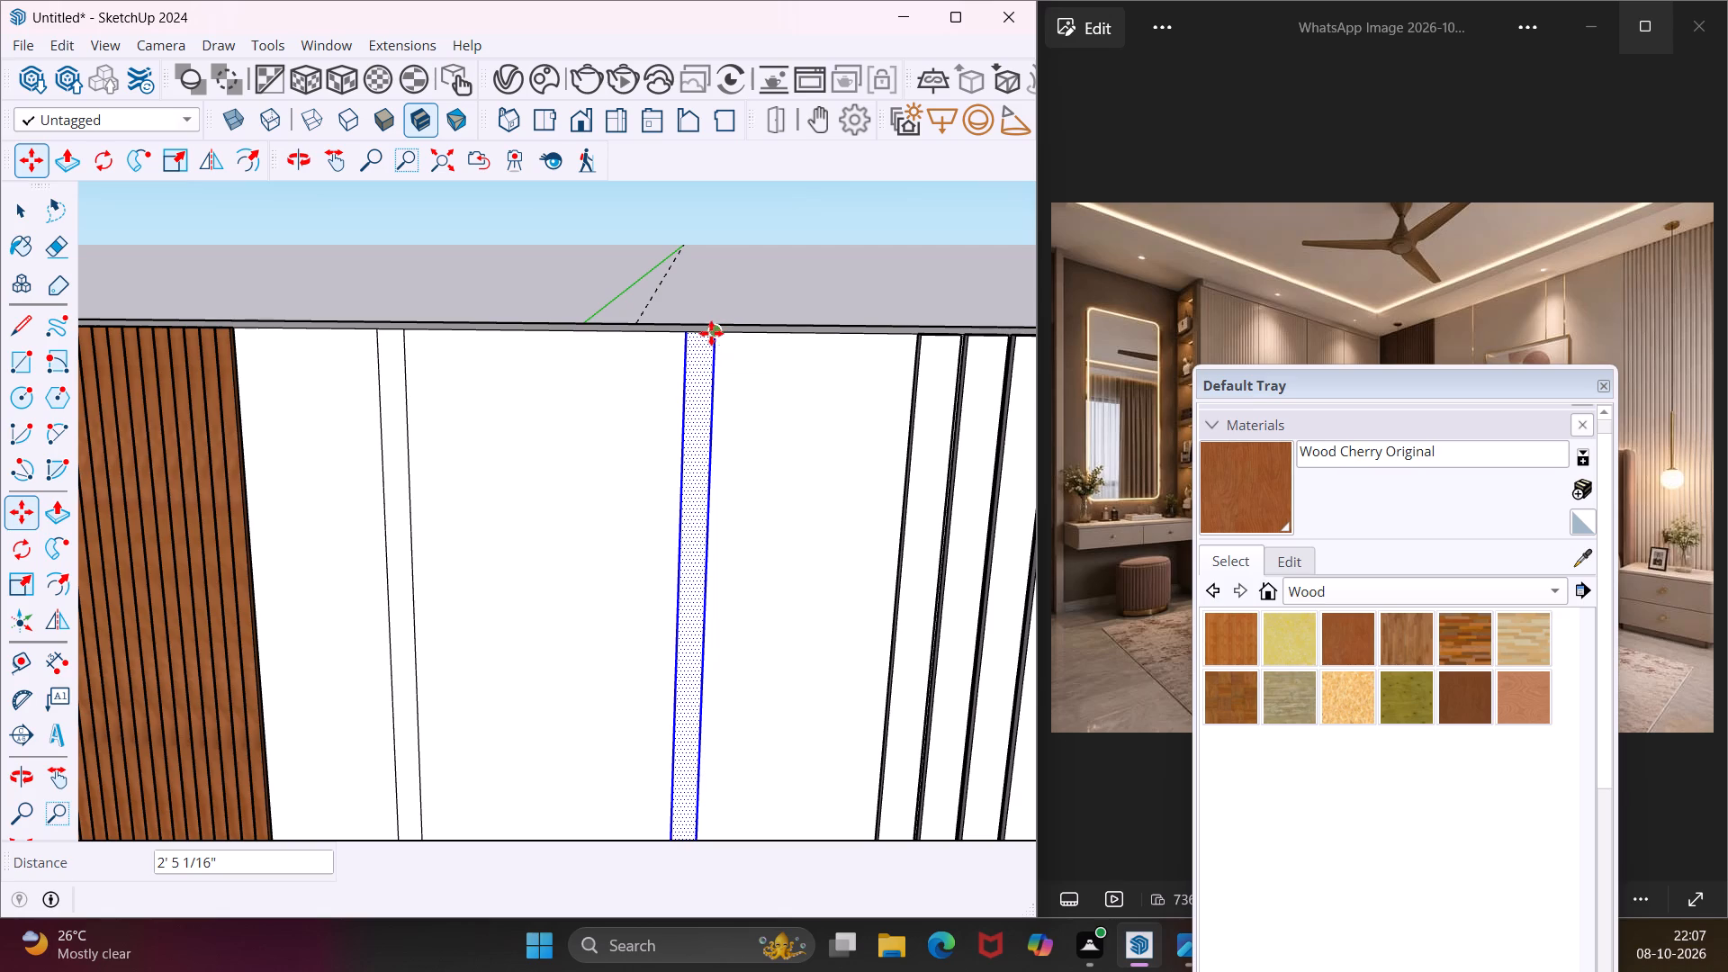
pyautogui.click(715, 333)
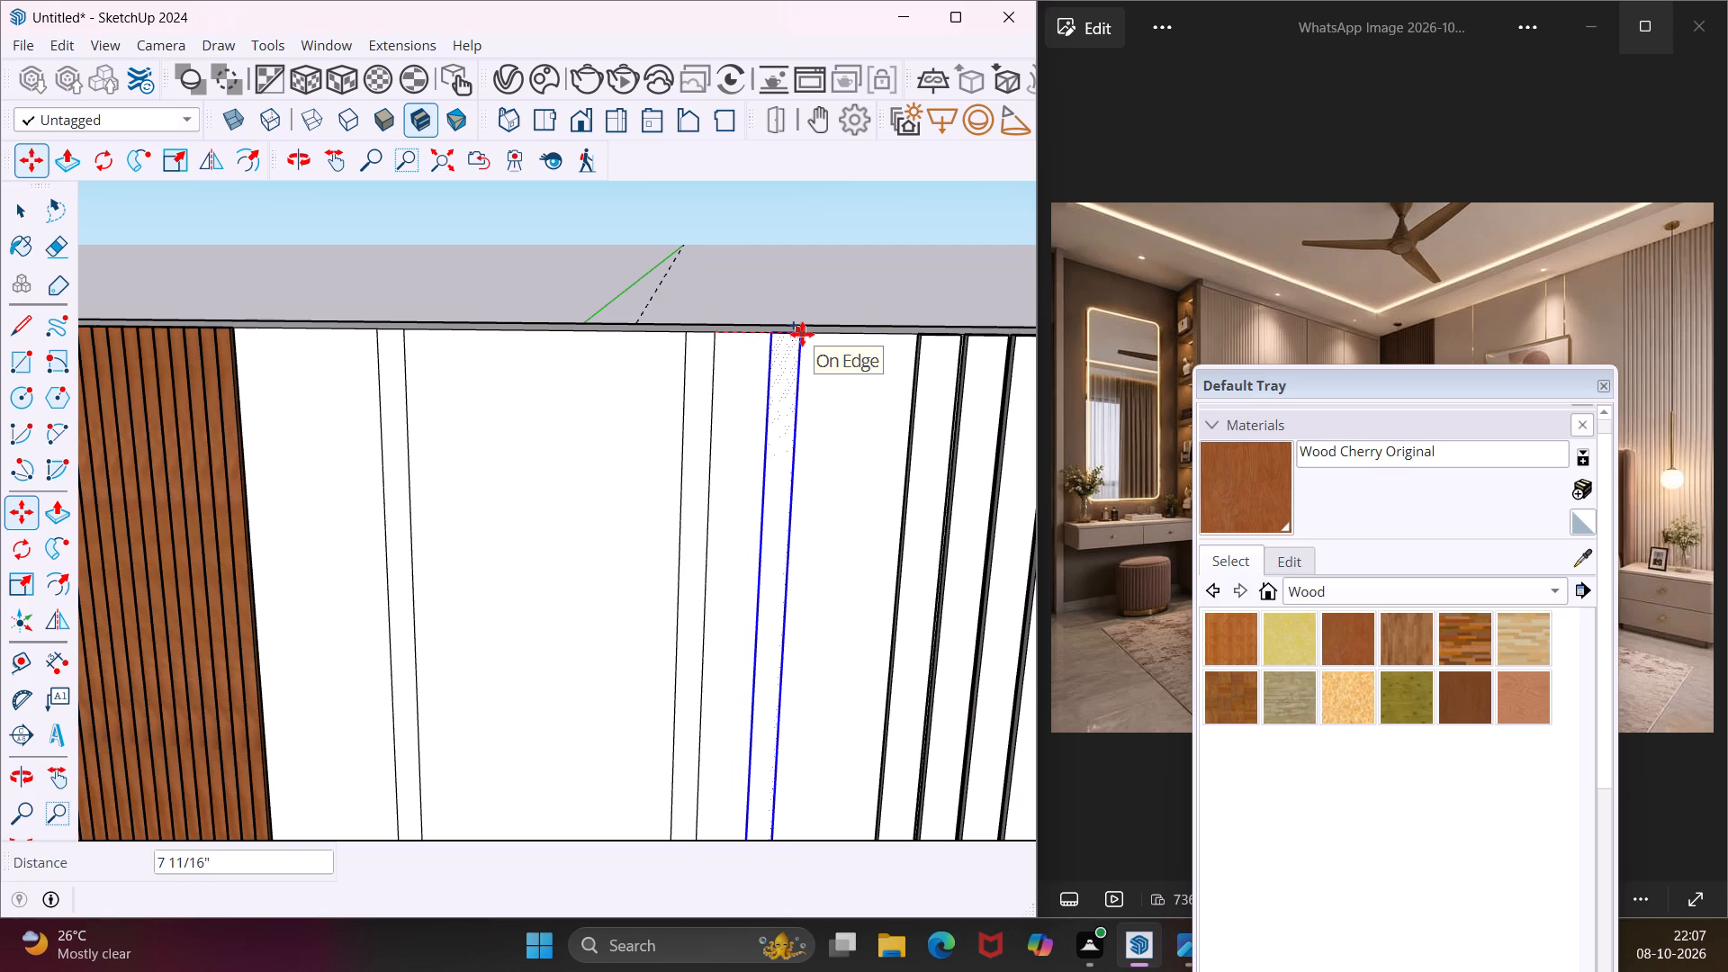
pyautogui.click(805, 334)
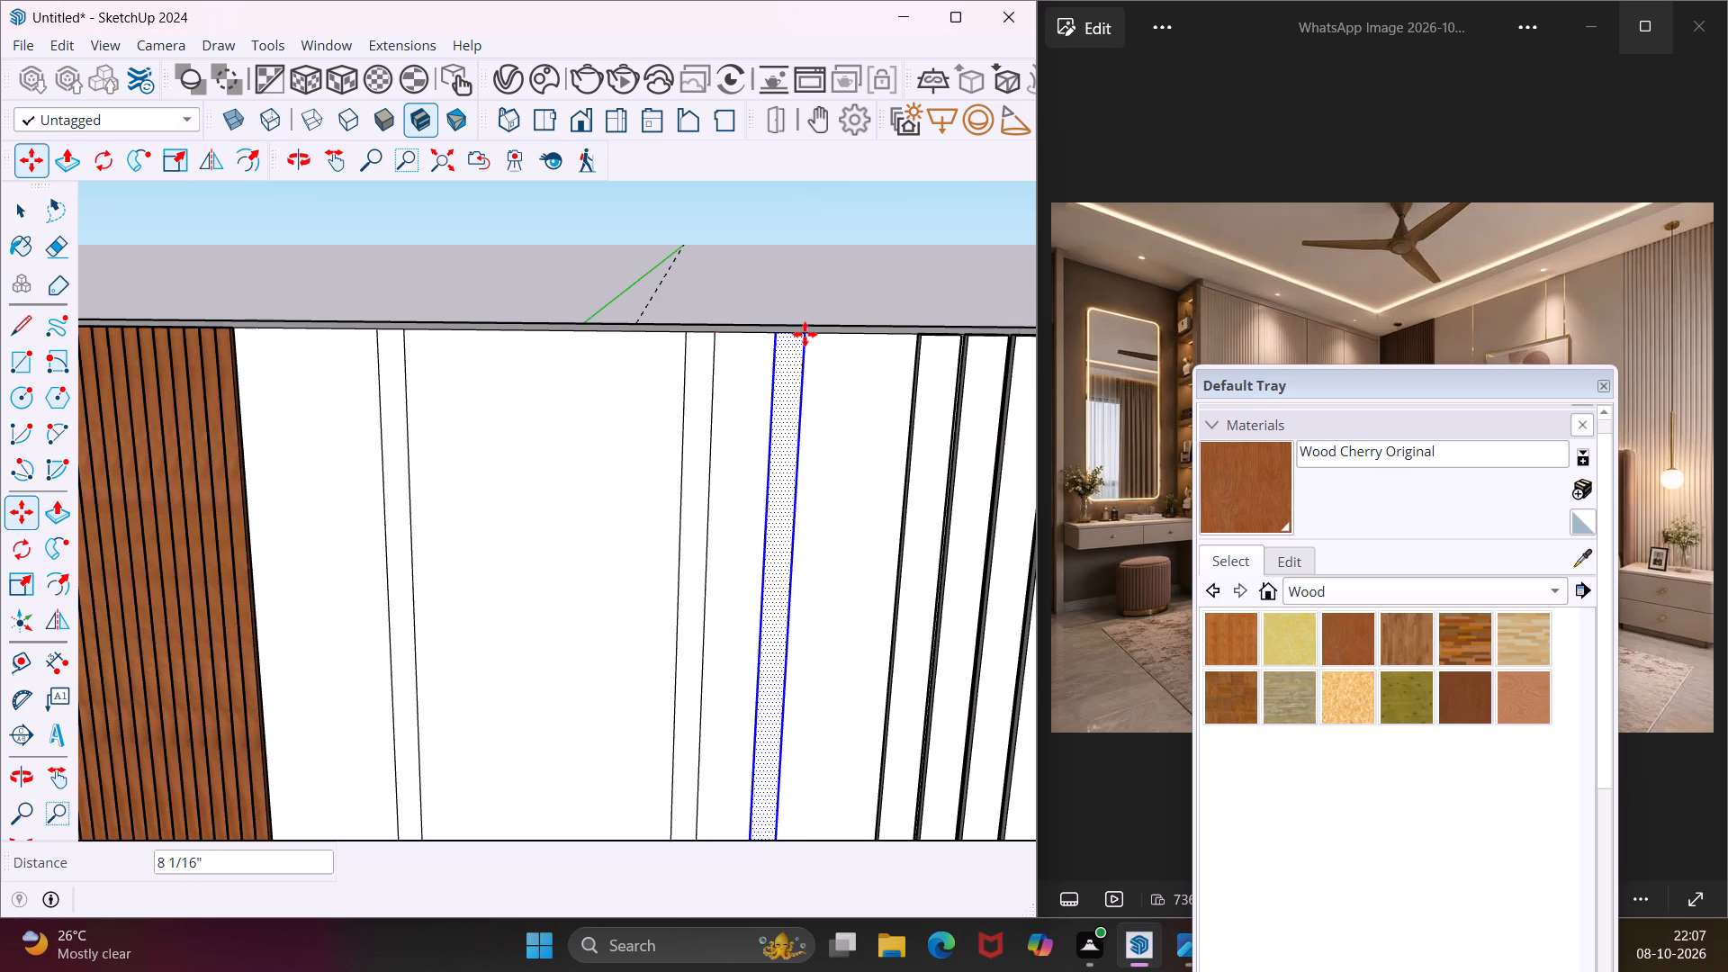
pyautogui.press('Escape')
pyautogui.press('space')
# Push/Pull the three full-height strips on the back wall's blank section outward by 0.75".
pyautogui.scroll(-4, 646, 442)
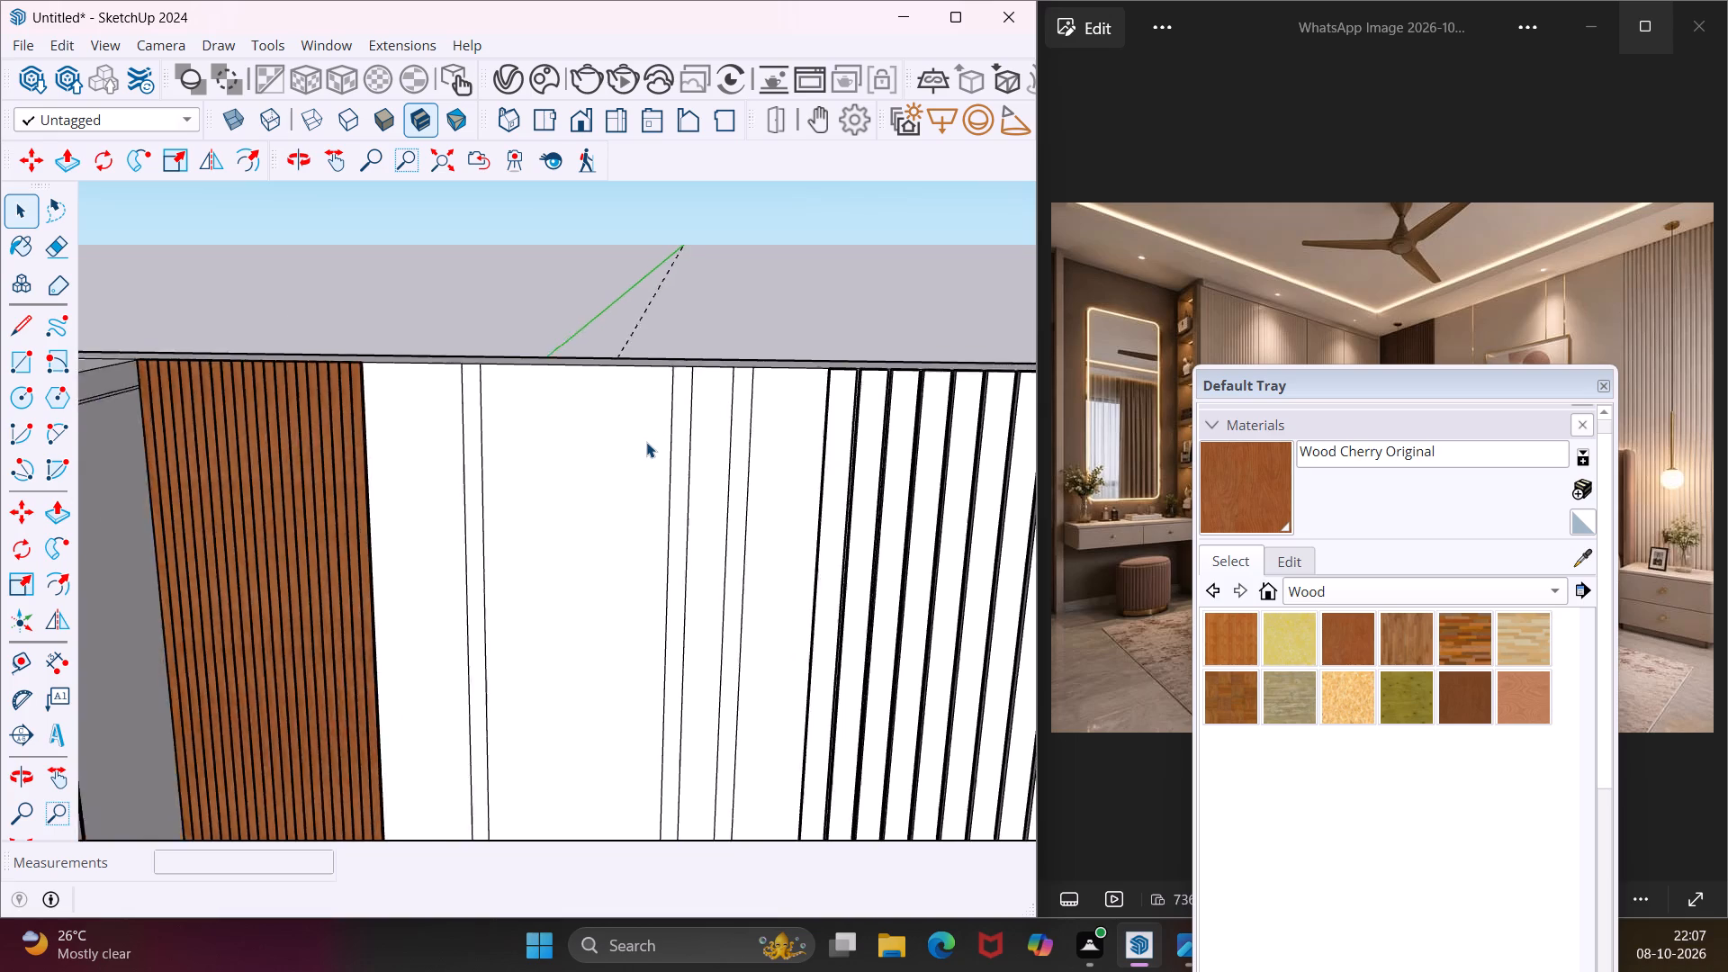
pyautogui.scroll(-4, 646, 442)
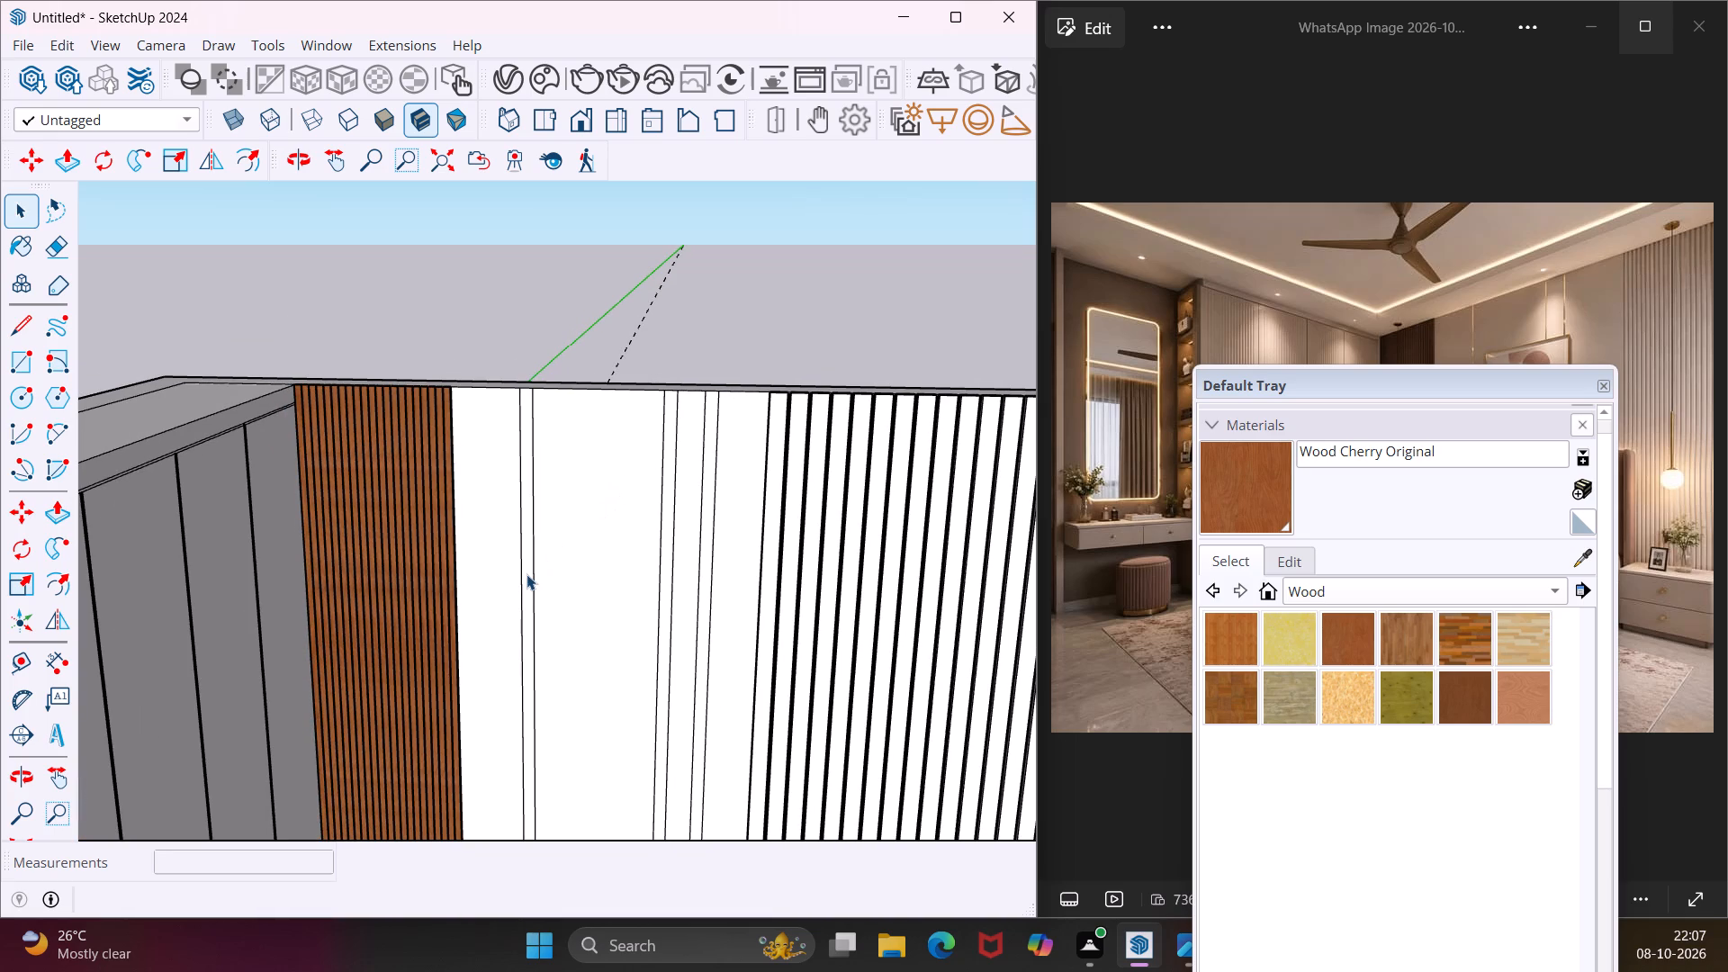
pyautogui.click(525, 575)
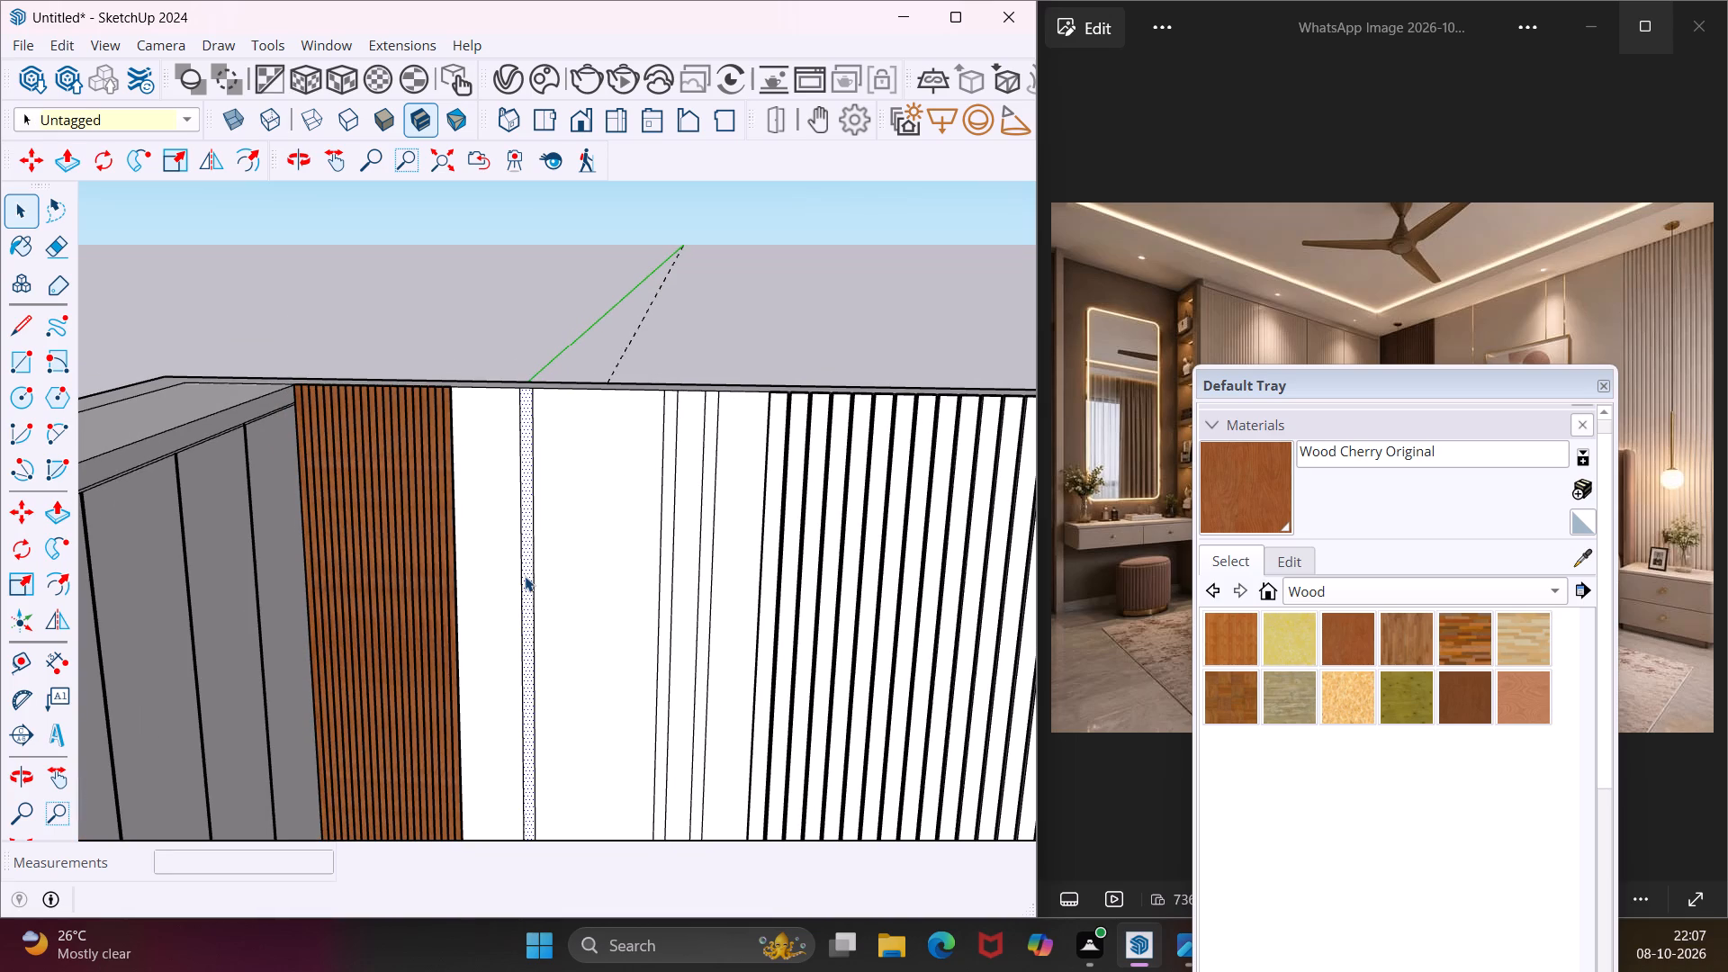
pyautogui.press('p')
pyautogui.click(525, 576)
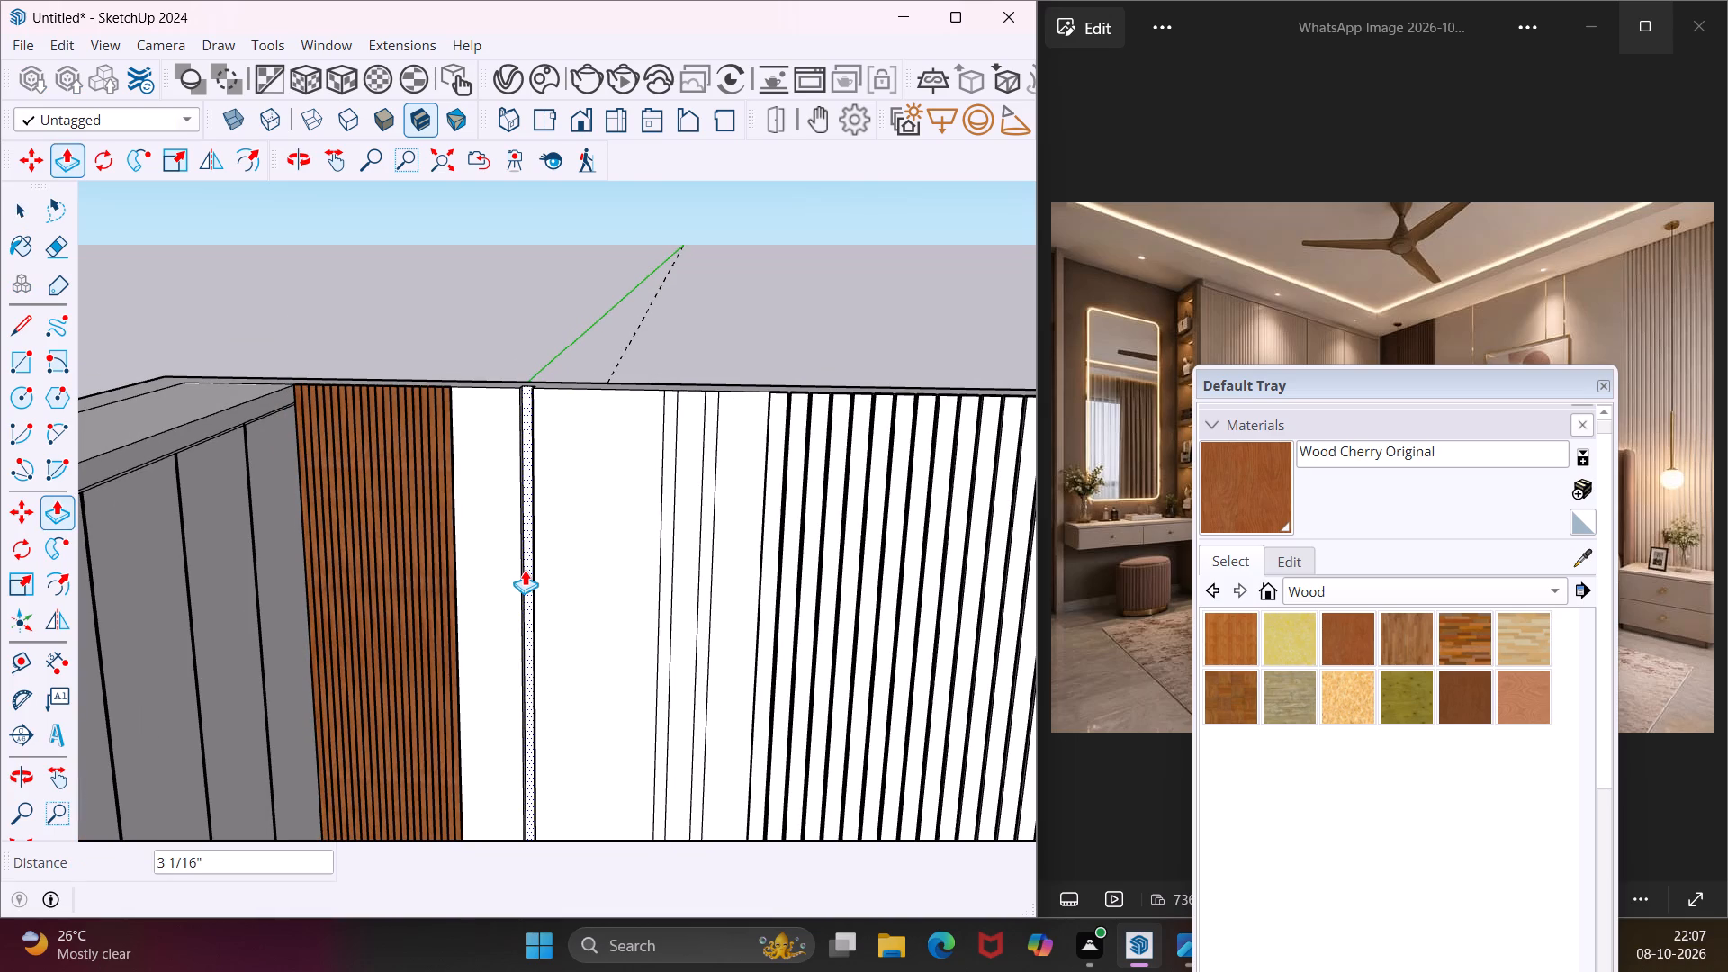
pyautogui.write('.75"')
pyautogui.press('Return')
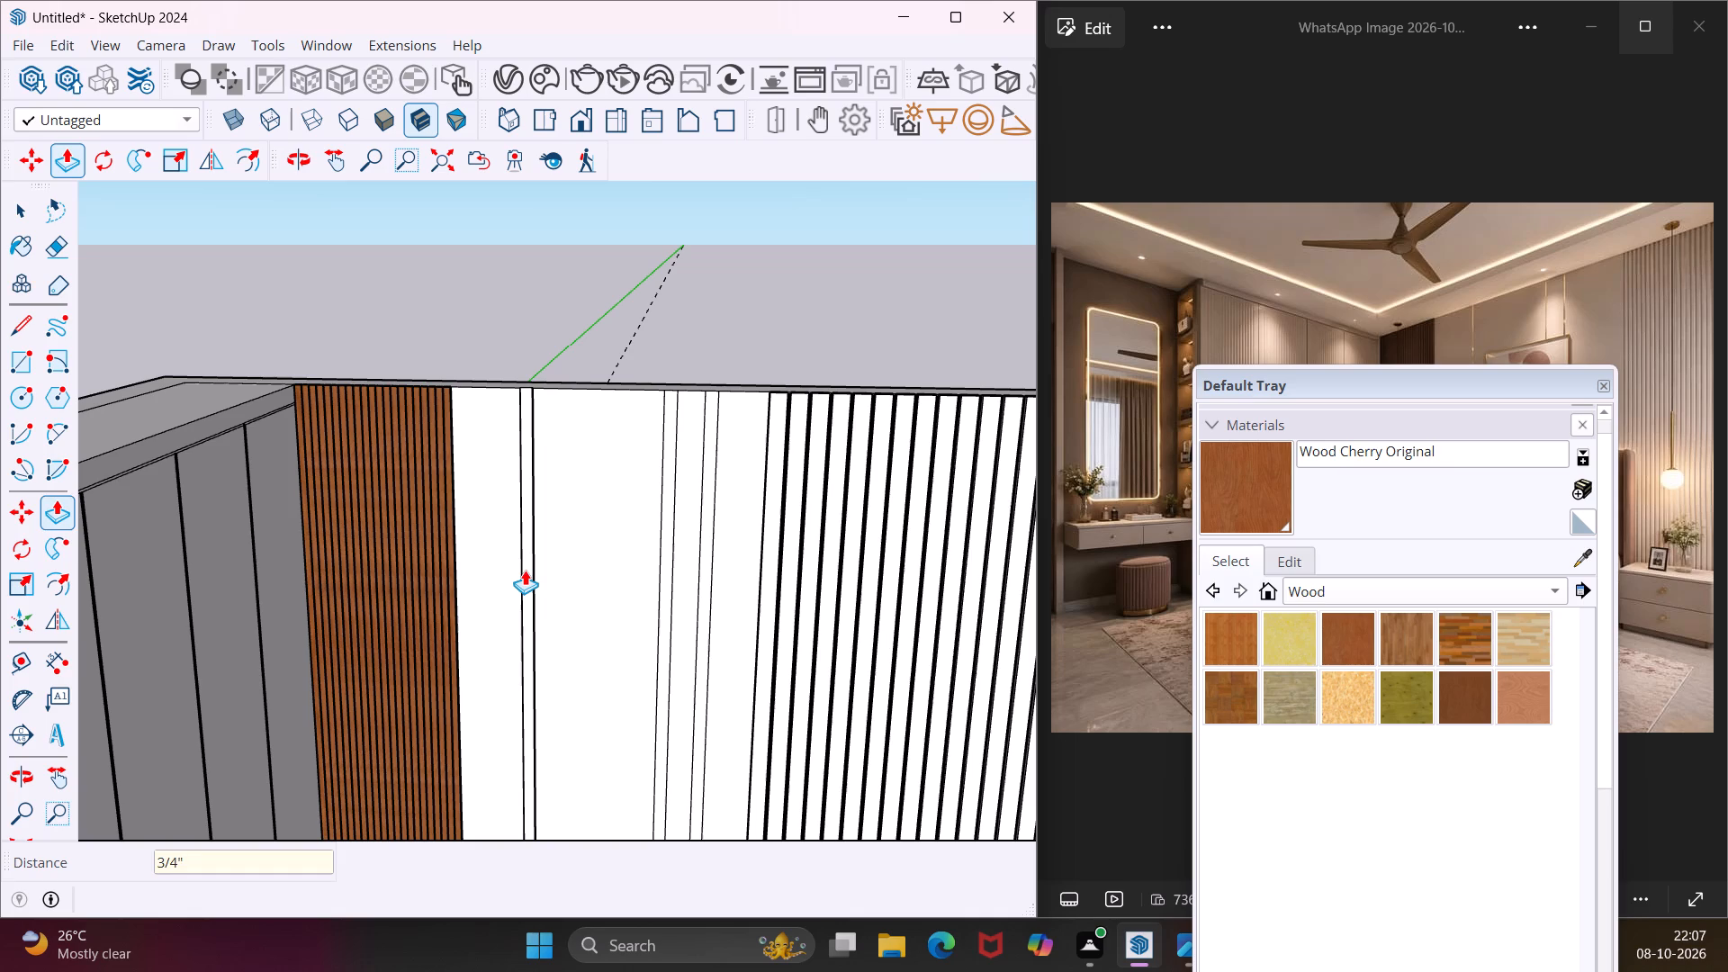
pyautogui.scroll(7, 660, 602)
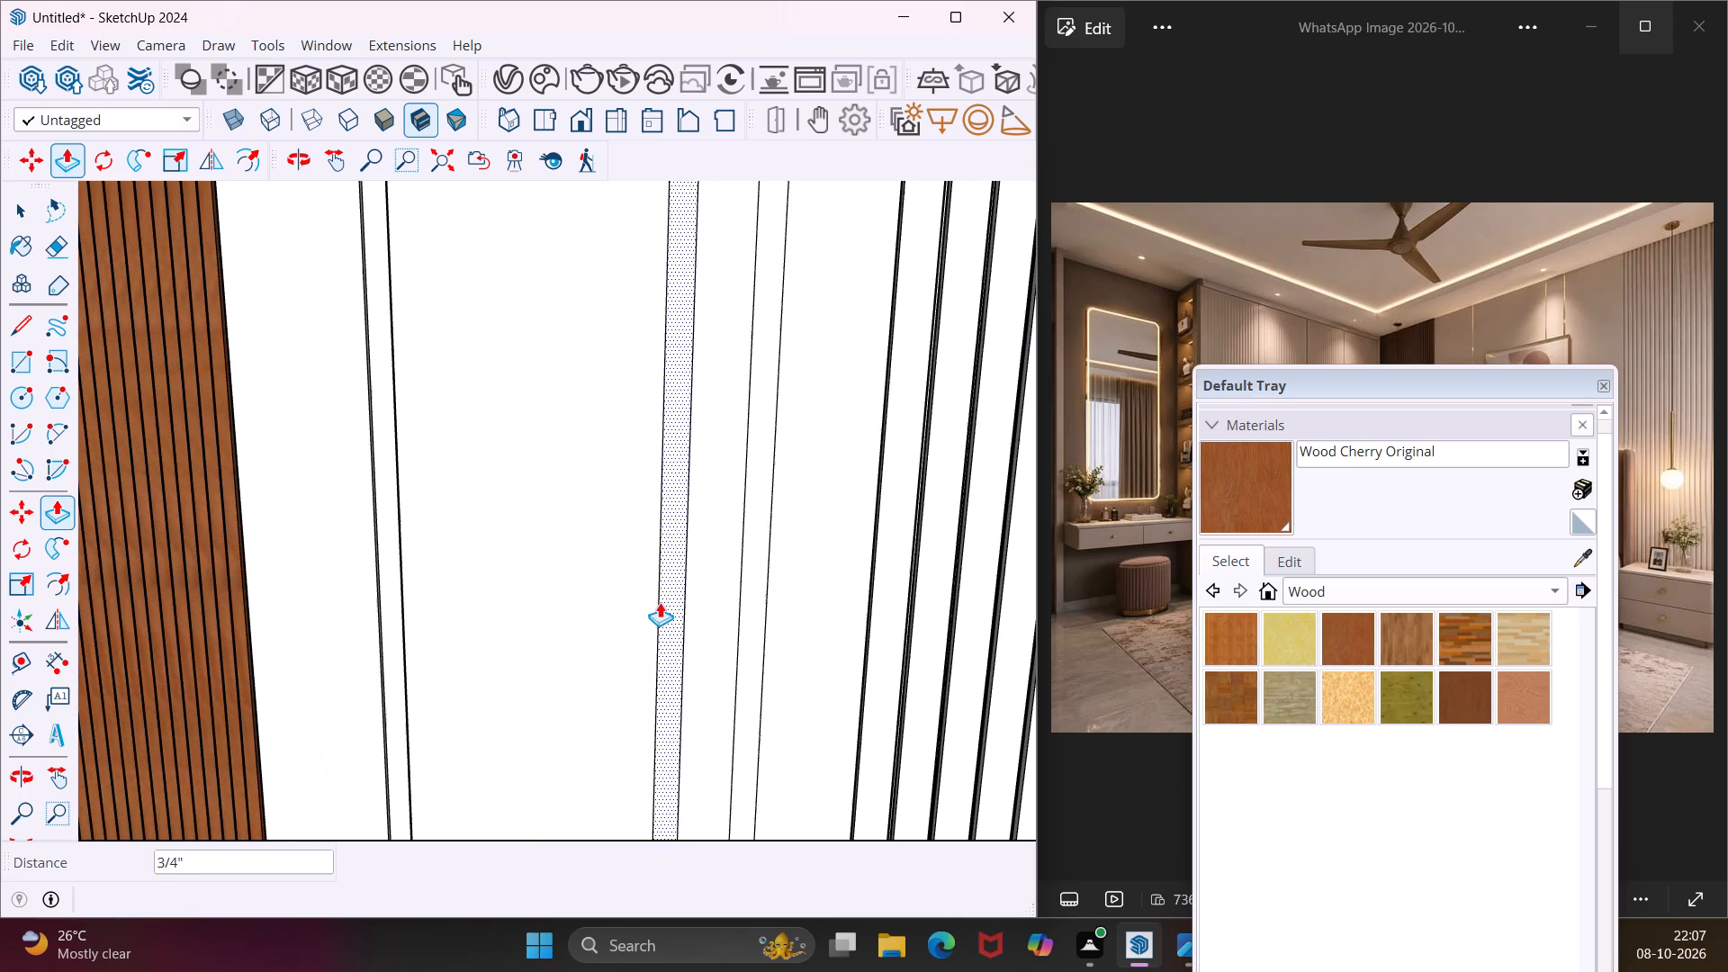
pyautogui.doubleClick(666, 621)
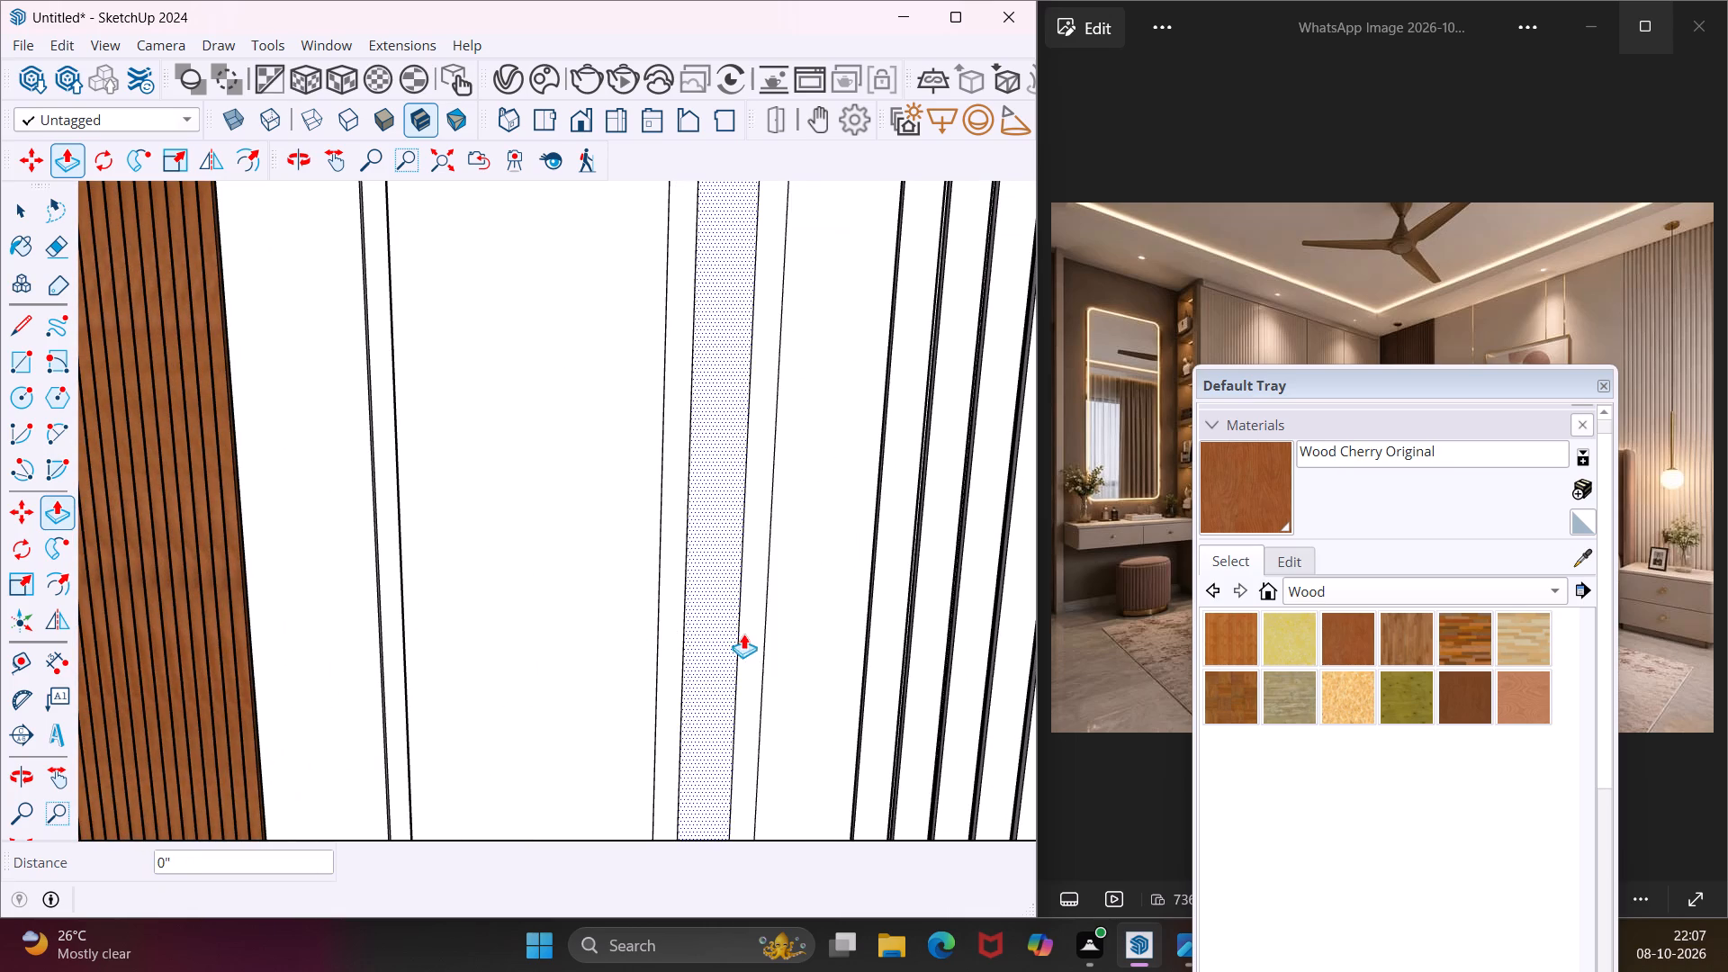
pyautogui.doubleClick(749, 636)
pyautogui.moveTo(749, 636); pyautogui.dragTo(688, 879, button='middle')
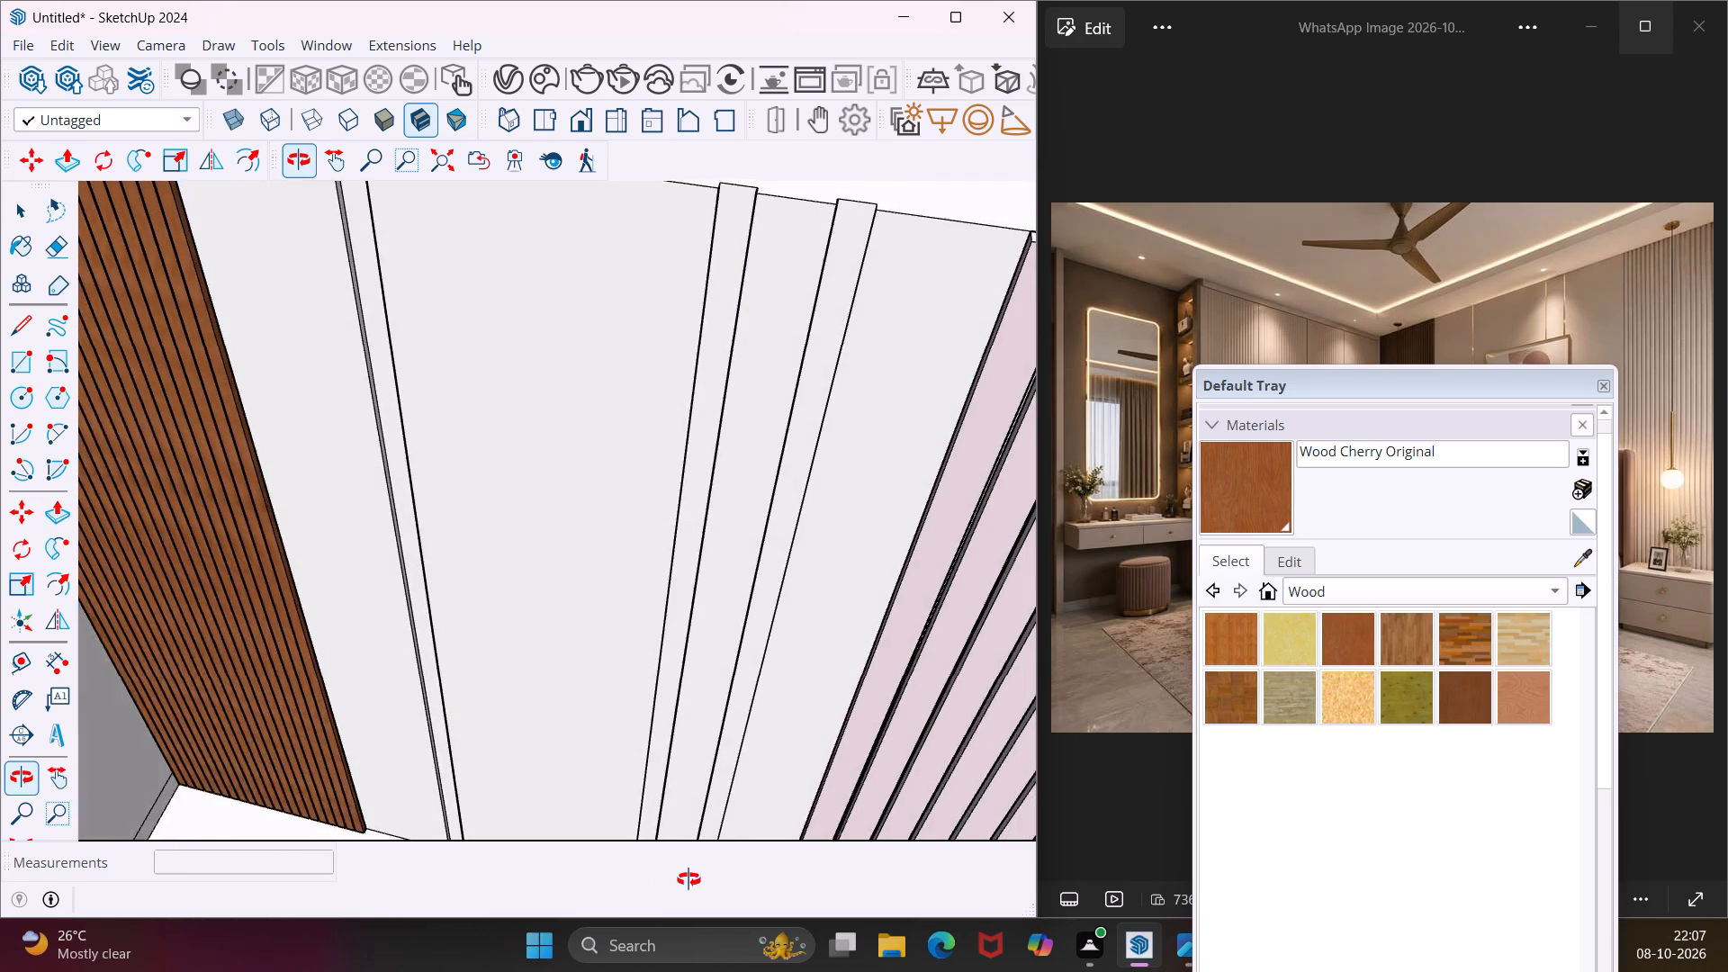
pyautogui.moveTo(688, 879); pyautogui.dragTo(761, 803, button='middle')
pyautogui.scroll(-9, 714, 747)
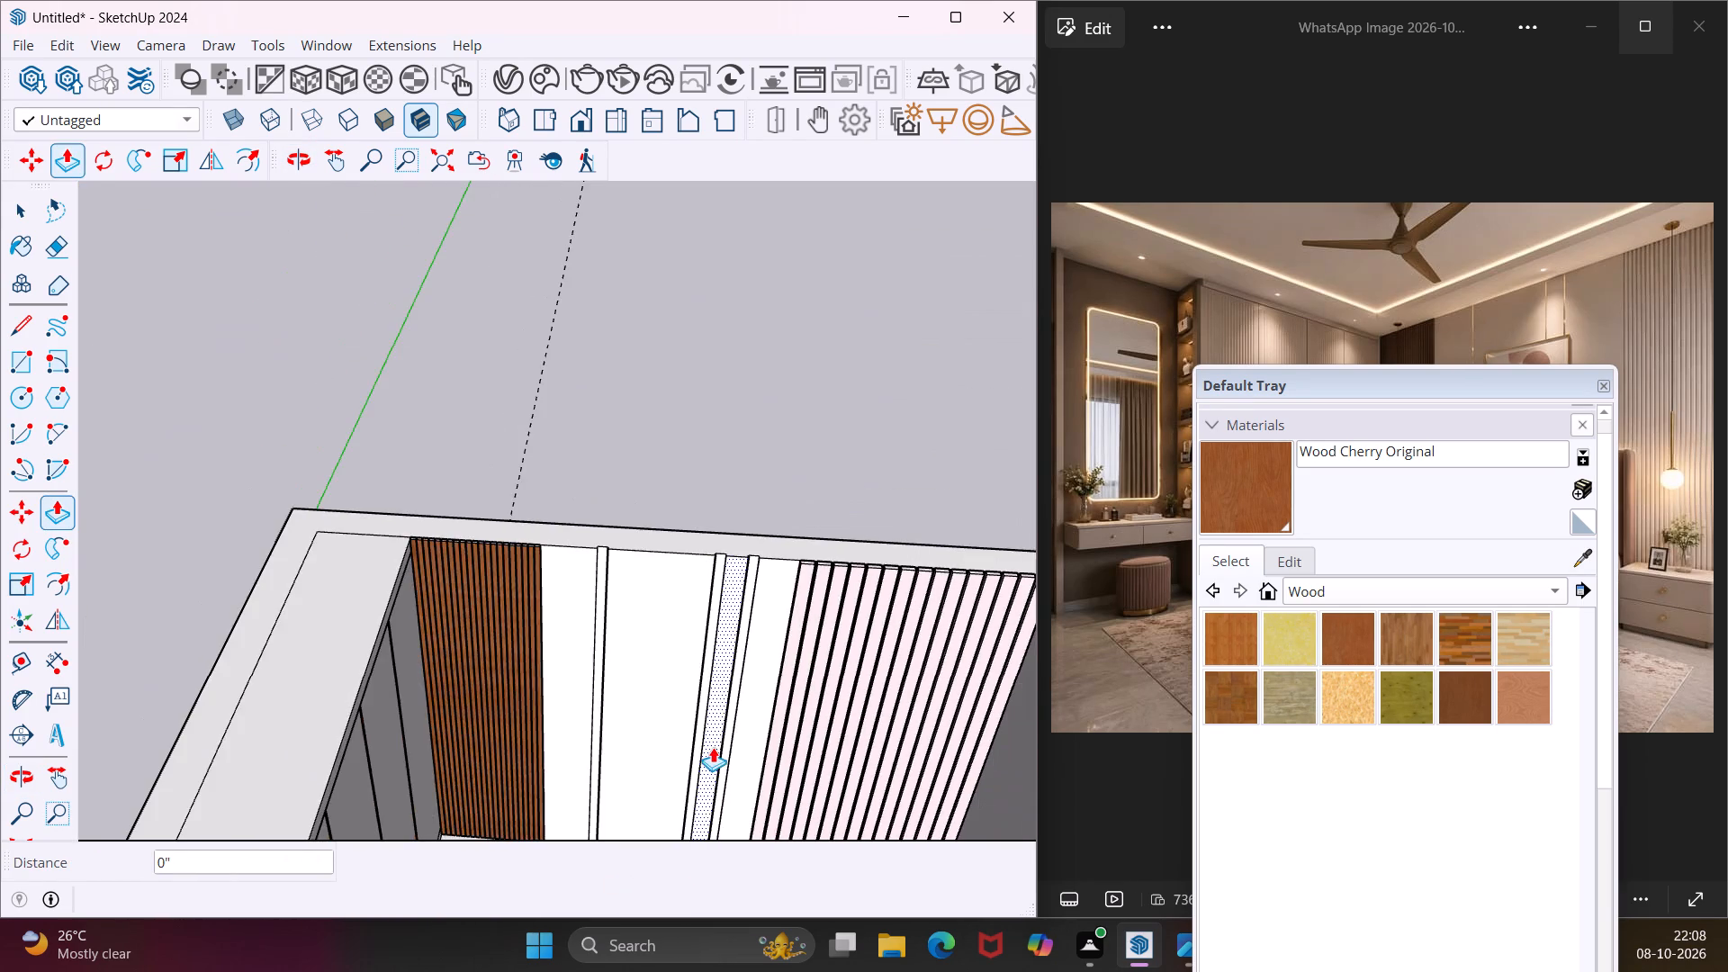
pyautogui.scroll(-5, 713, 747)
pyautogui.press('Escape')
pyautogui.press('space')
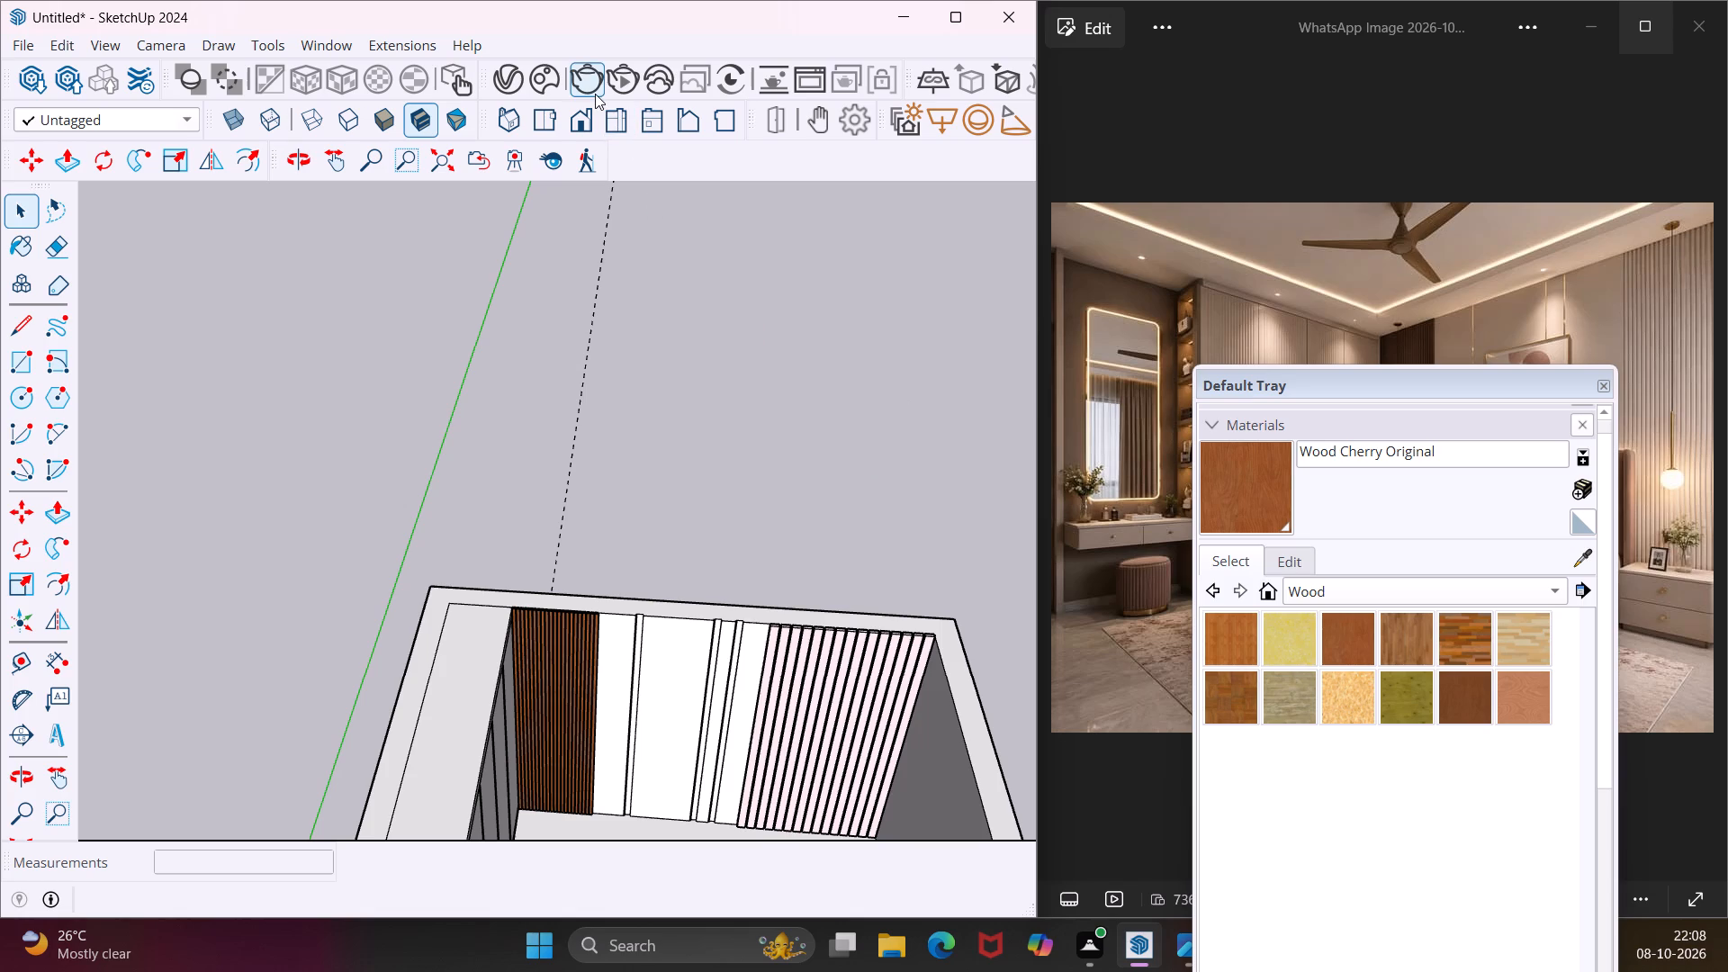
# Open the V-Ray Asset Editor with its material library and properties areas expanded, and open the Chaos Cosmos materials browser.
pyautogui.click(510, 86)
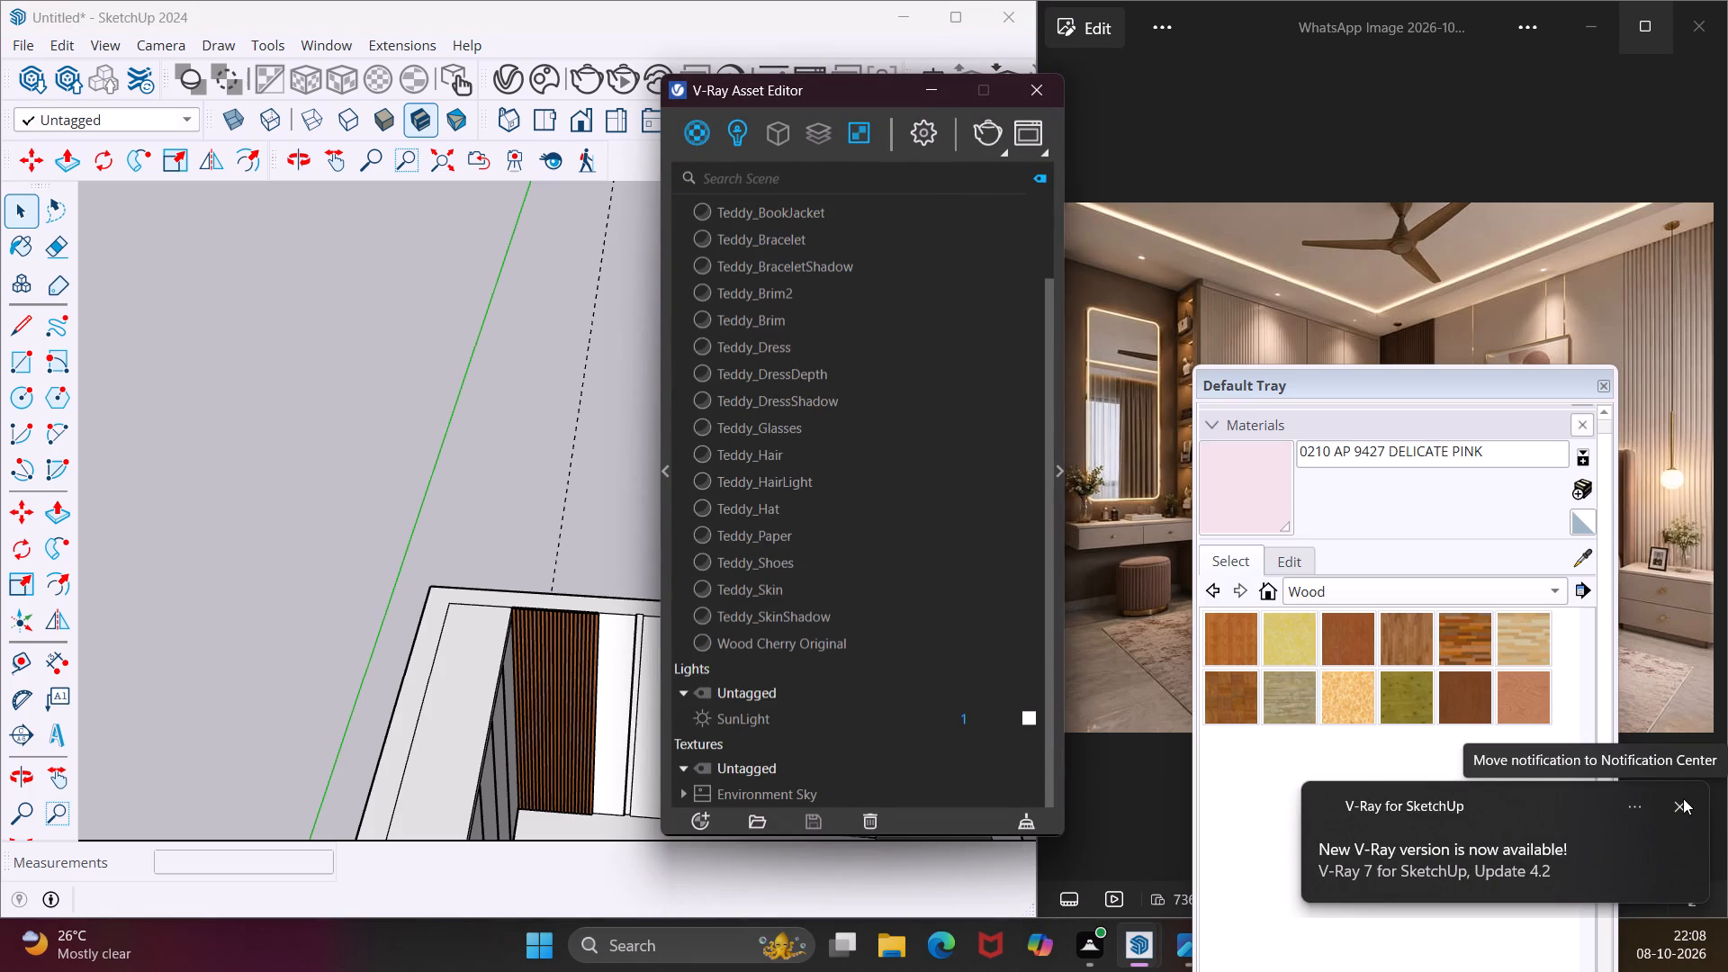
pyautogui.click(1683, 798)
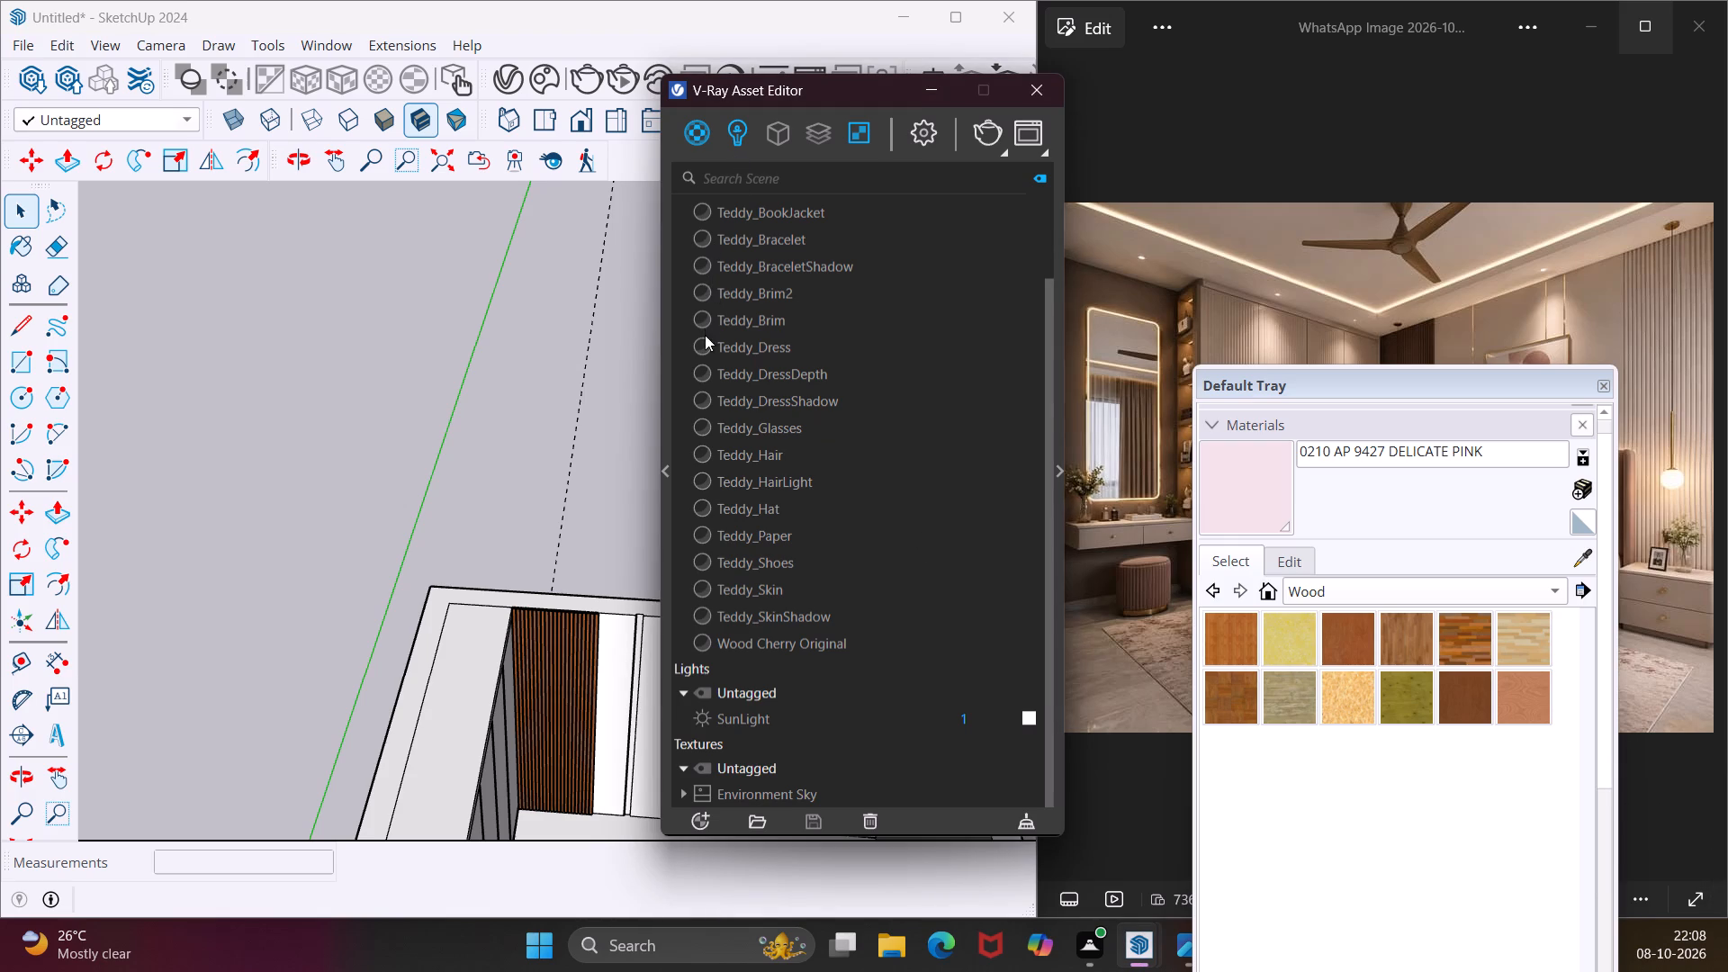
pyautogui.click(664, 472)
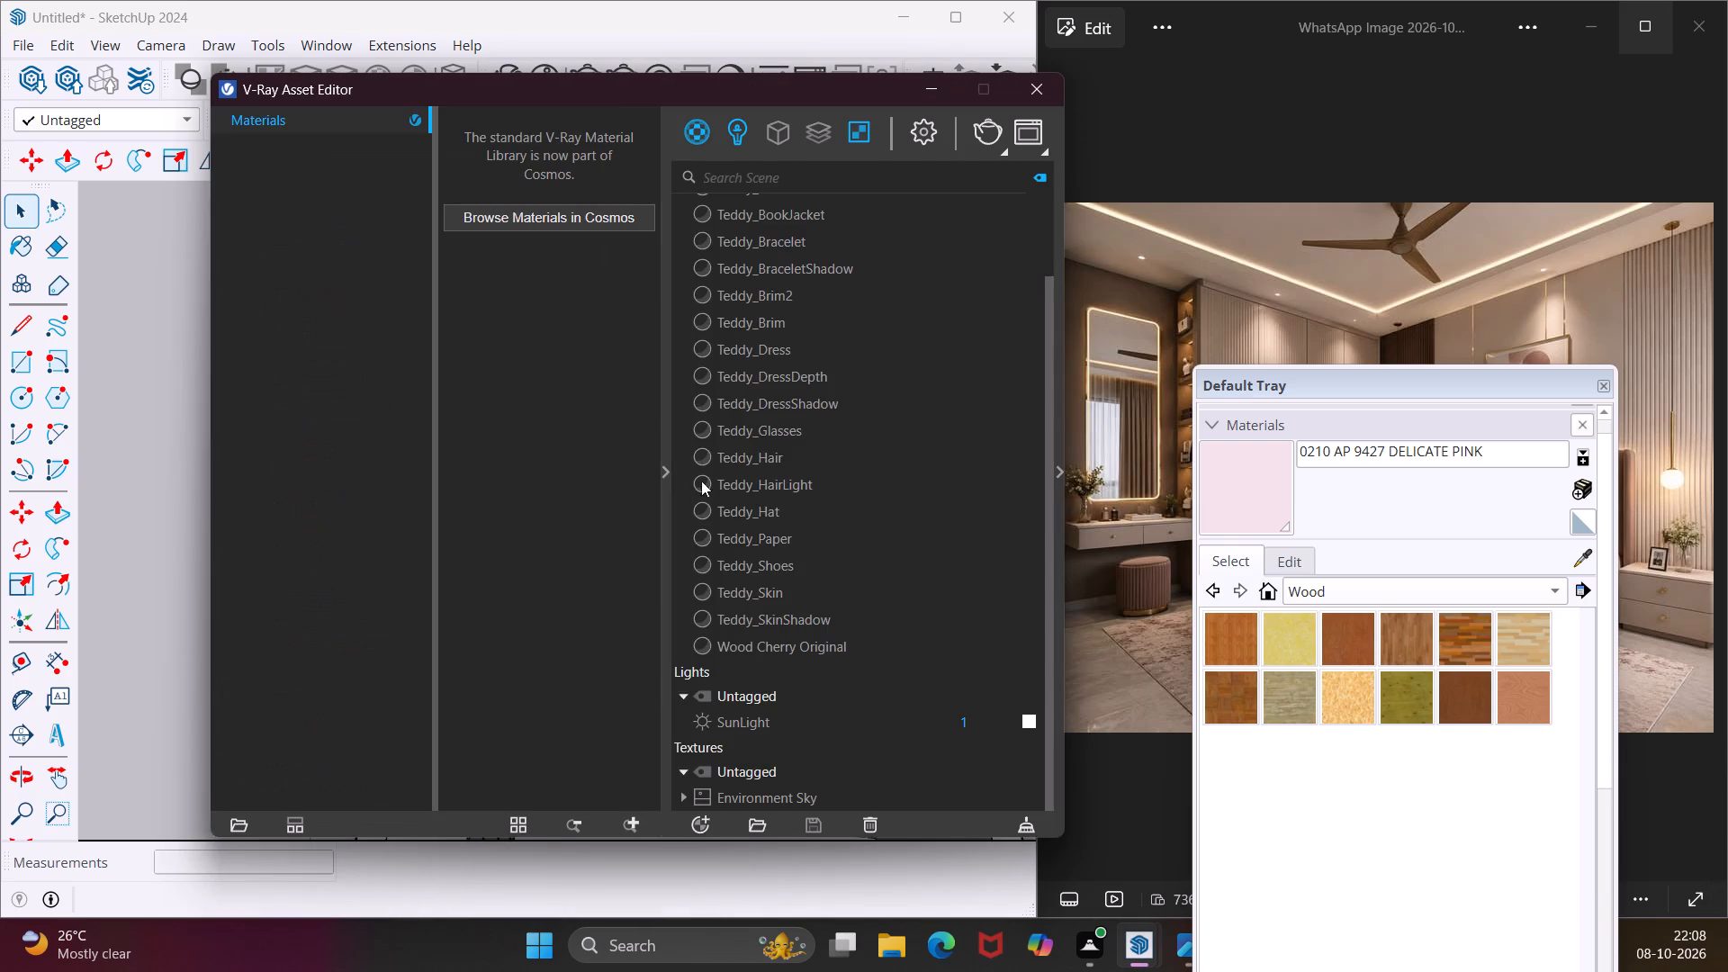
pyautogui.click(1059, 478)
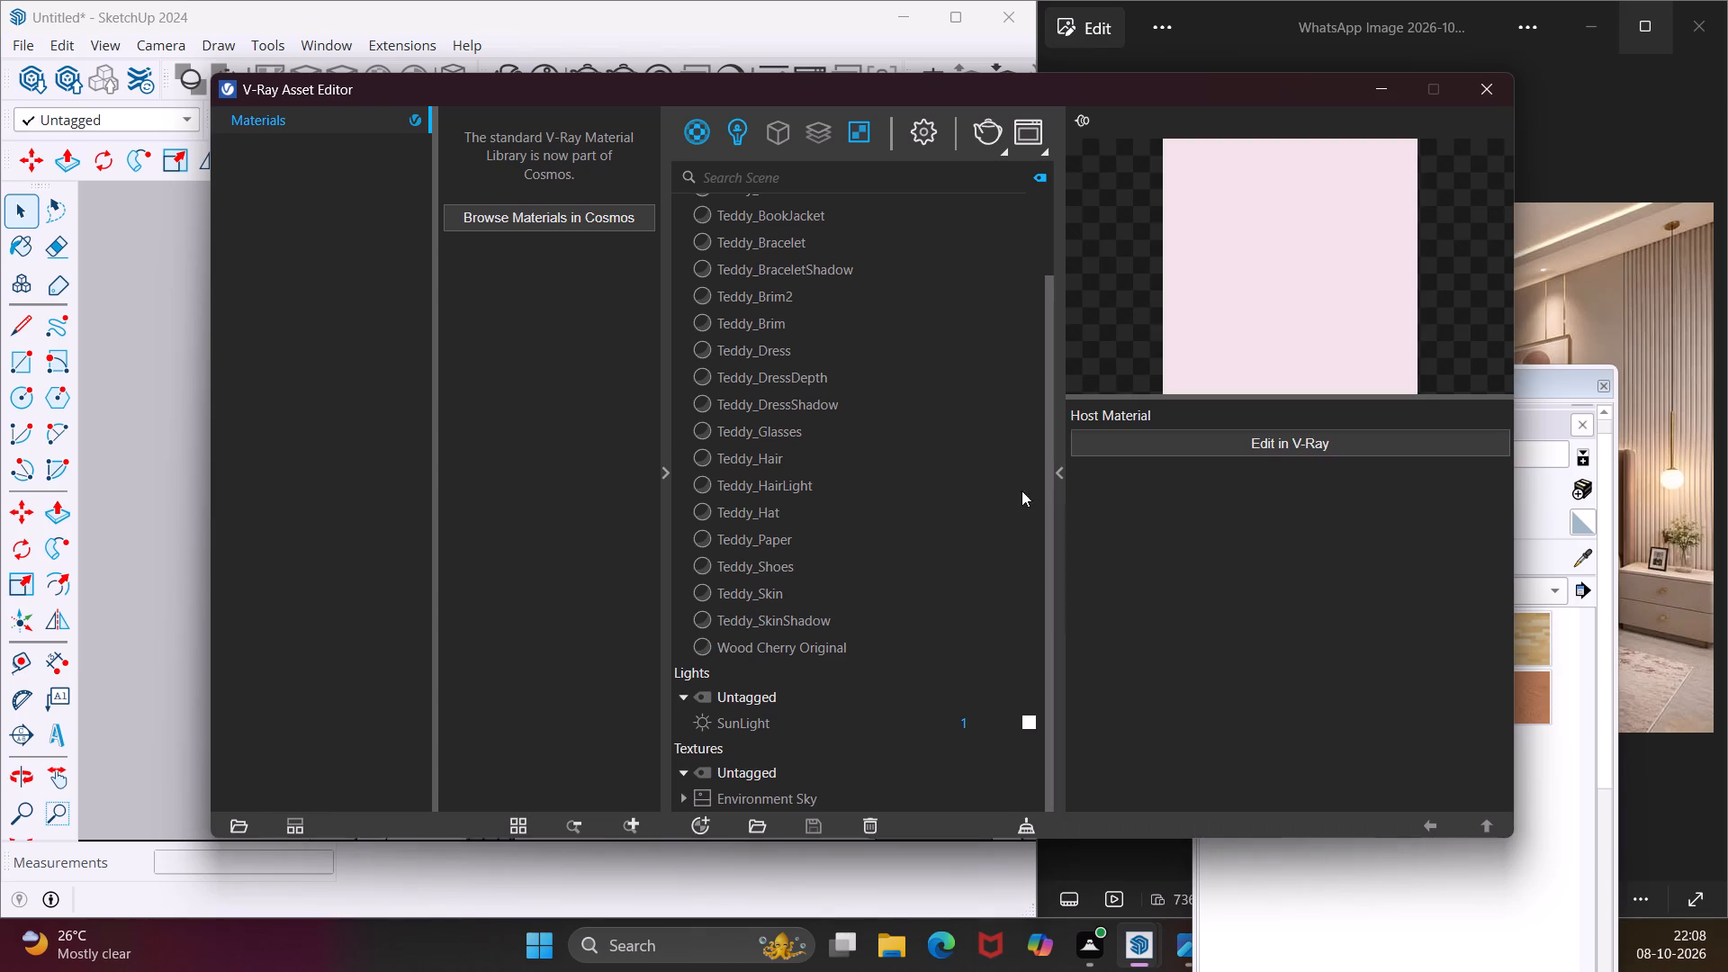
pyautogui.click(495, 226)
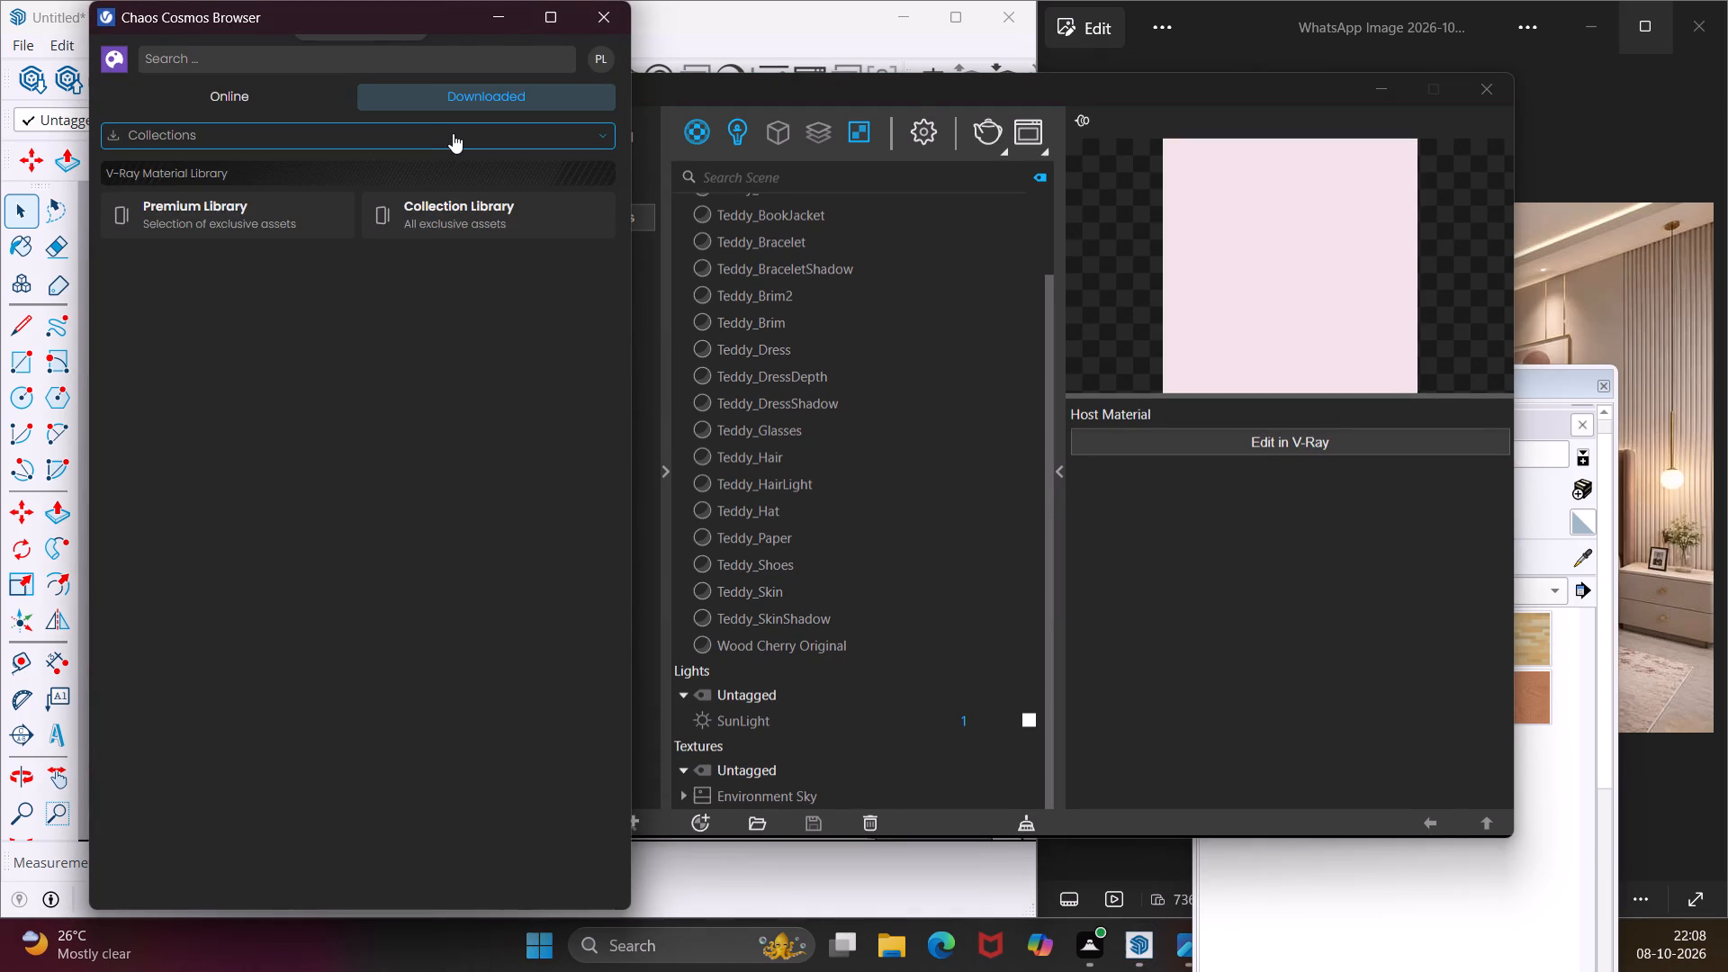
# Search the downloaded Chaos Cosmos materials for "gold".
pyautogui.click(453, 133)
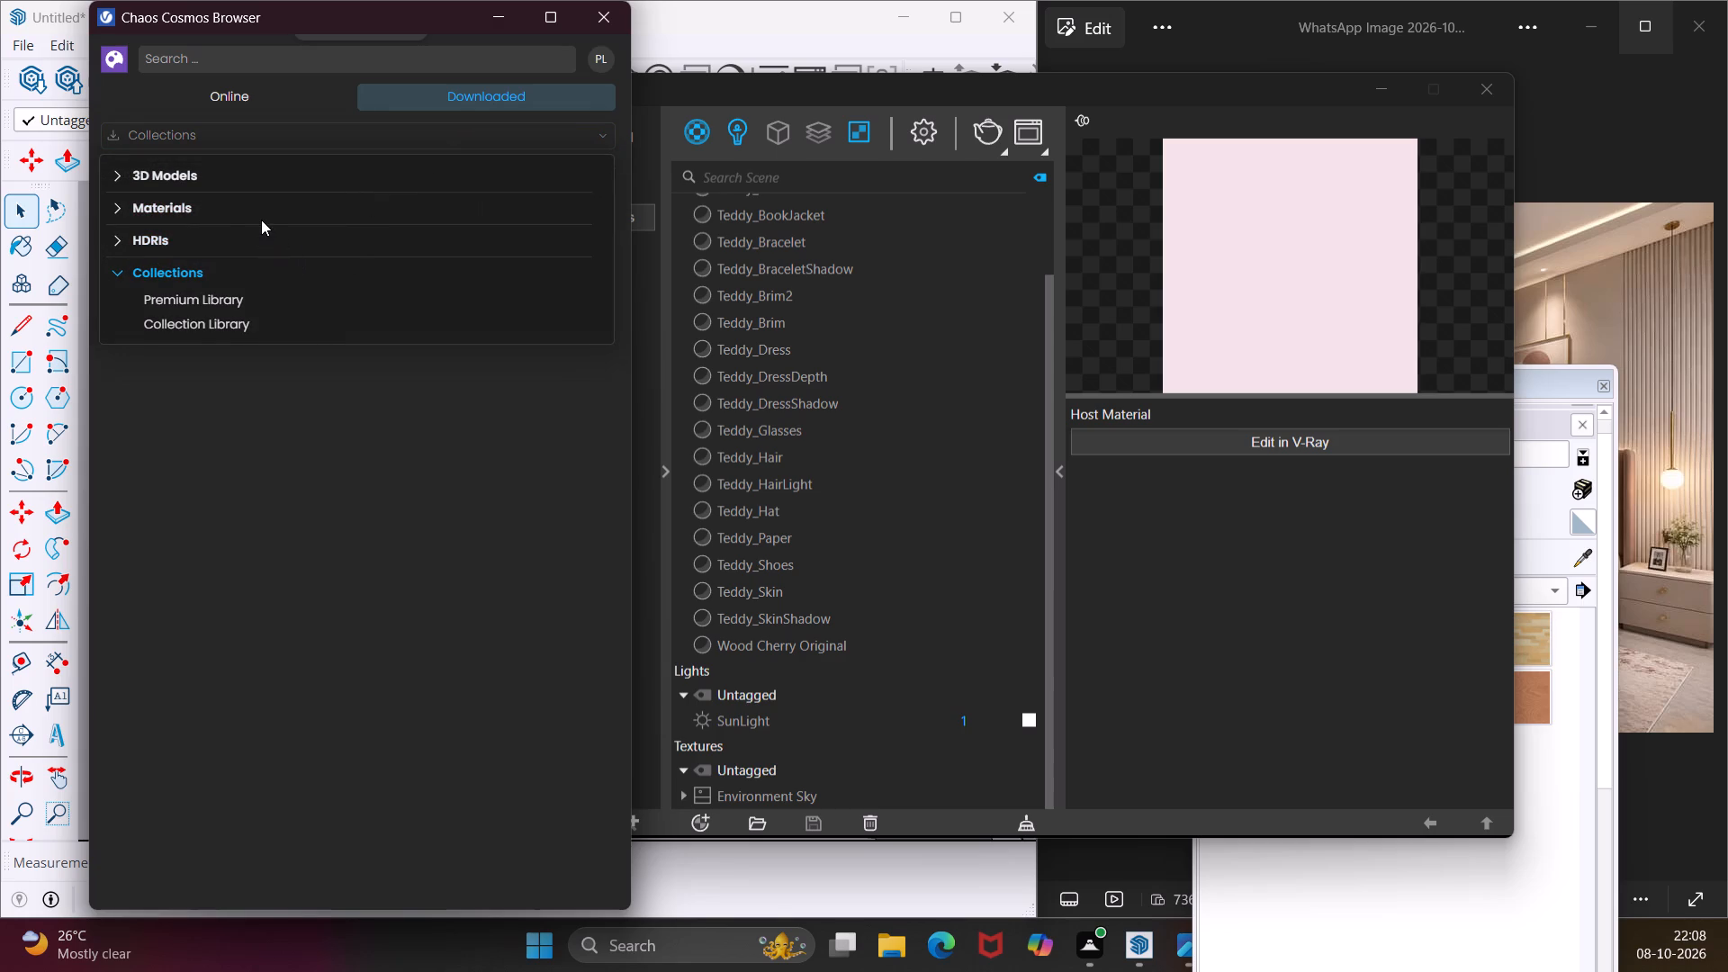
pyautogui.click(241, 202)
pyautogui.click(316, 58)
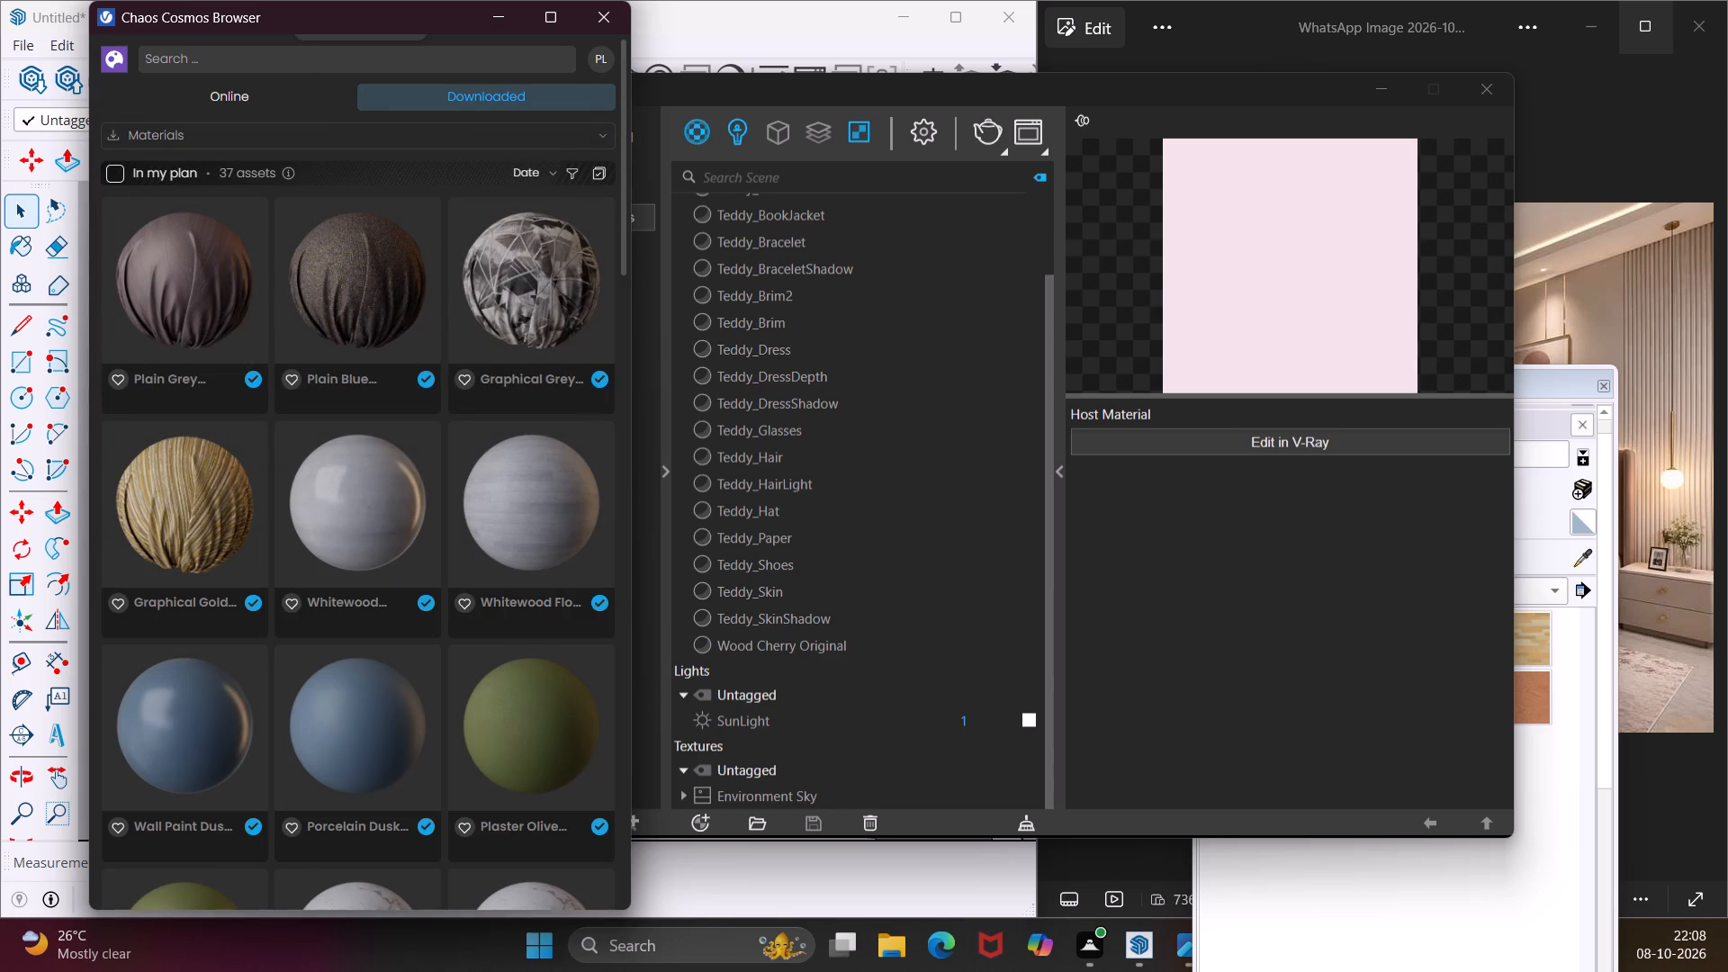
pyautogui.write('gol')
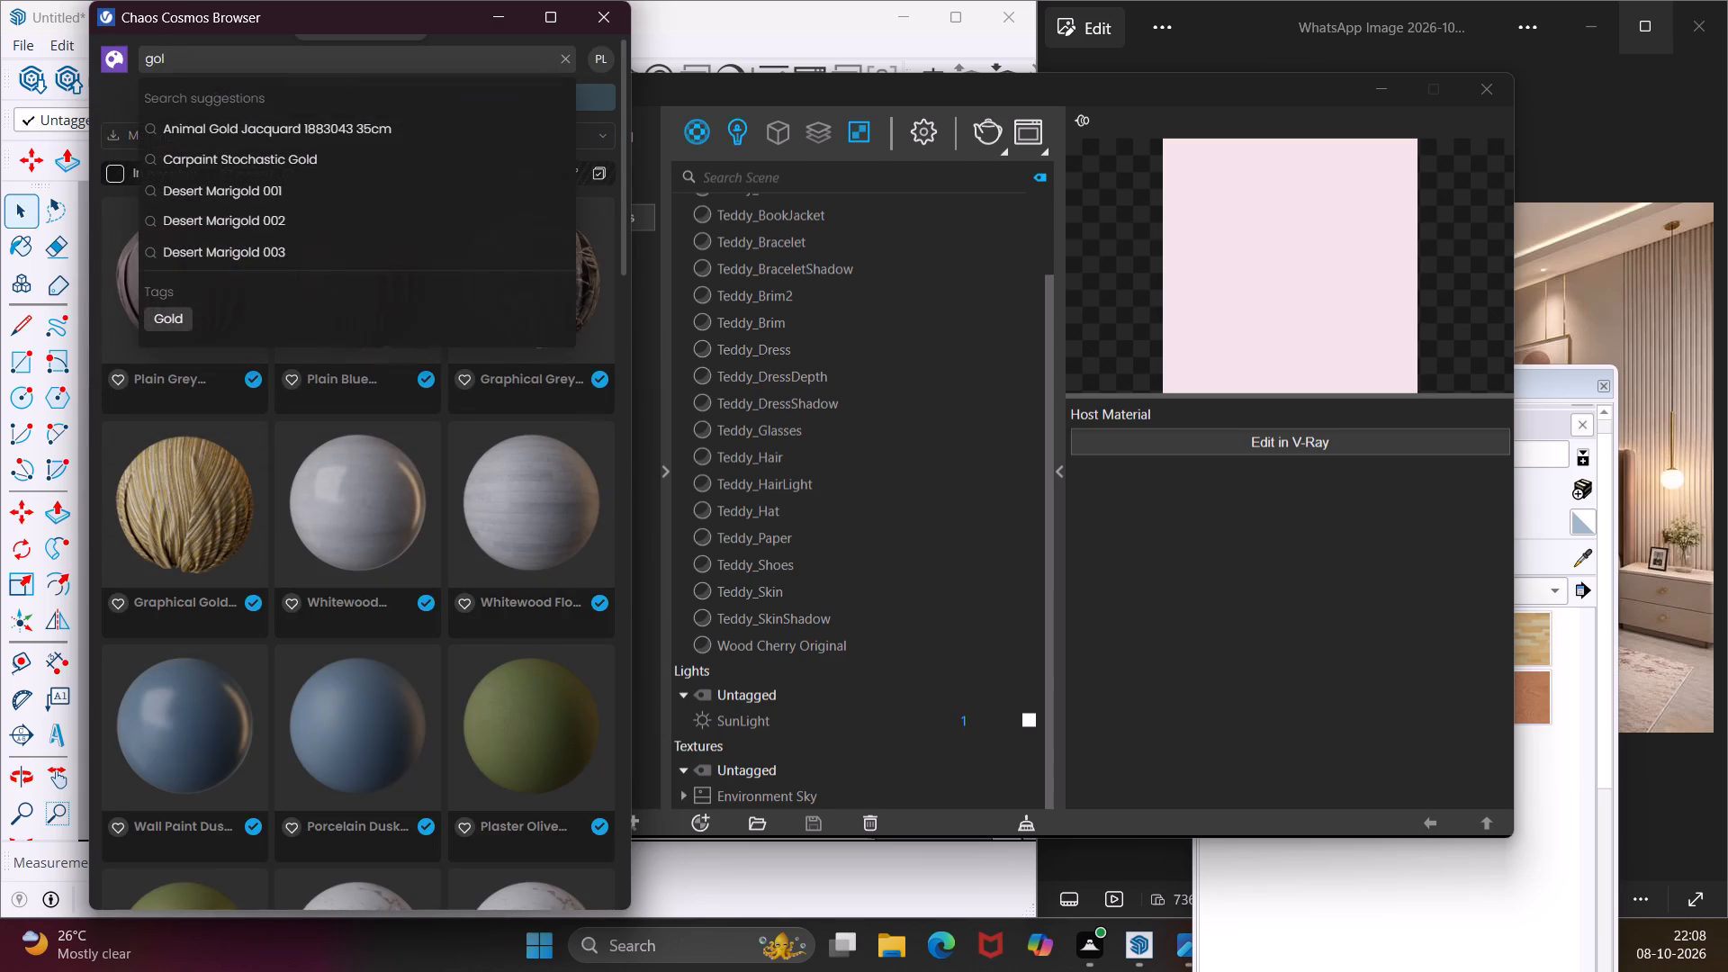
pyautogui.press('d')
pyautogui.press('Return')
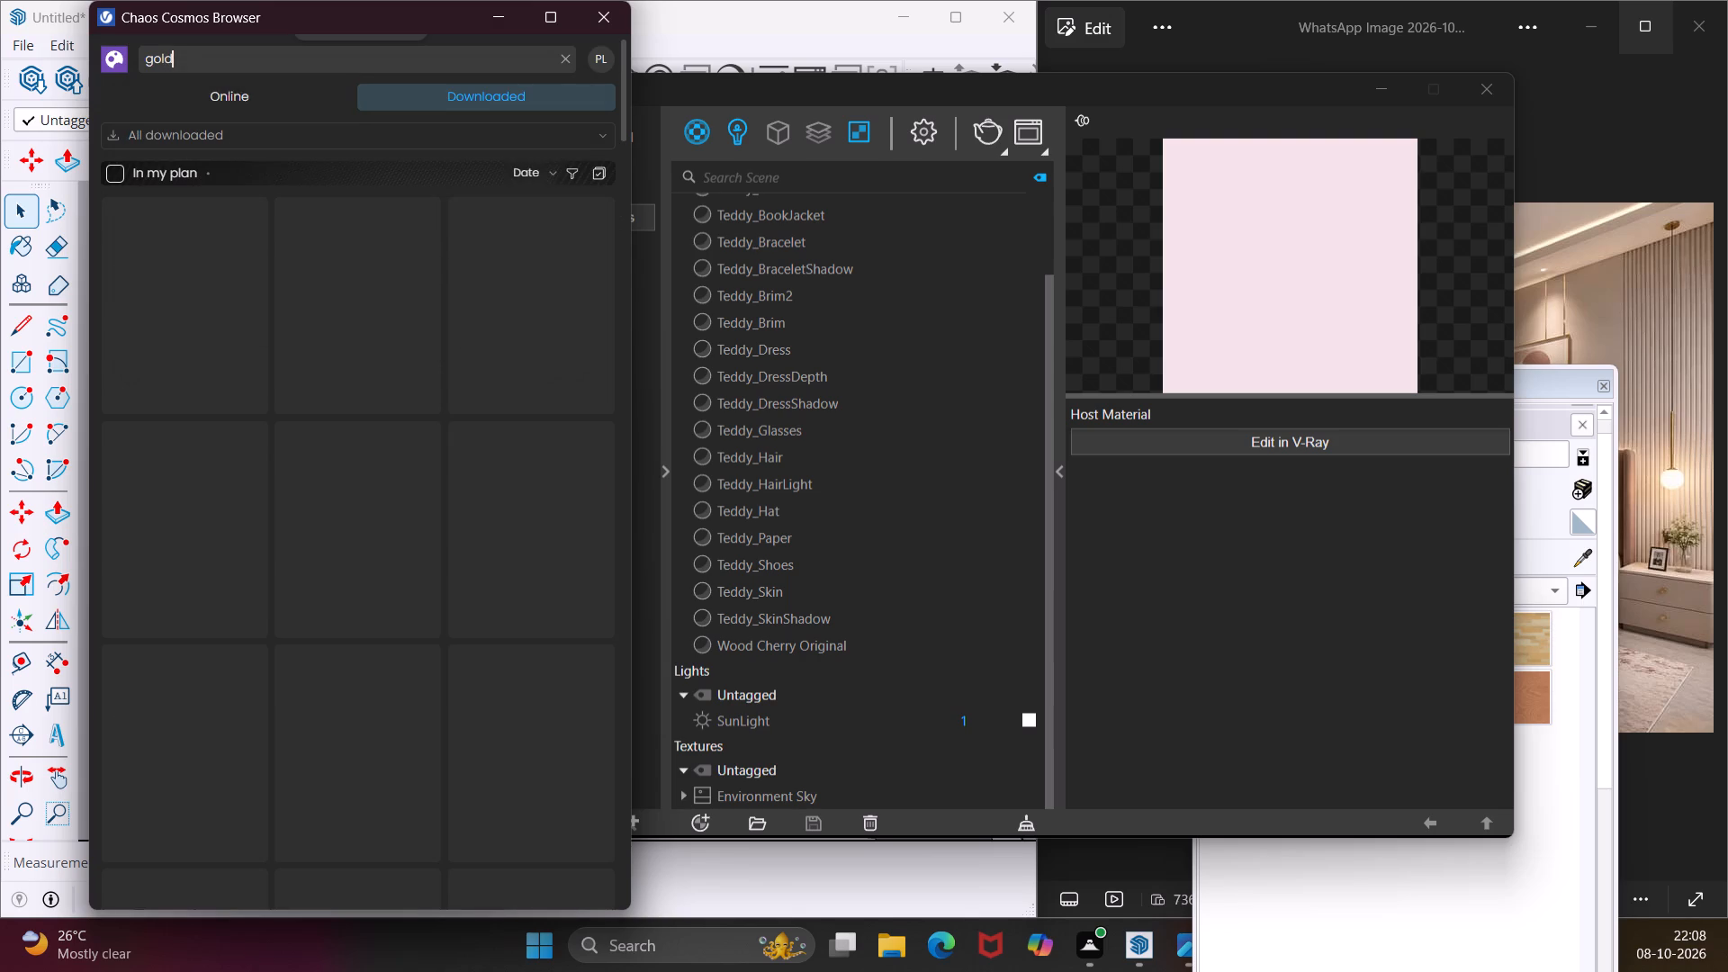
pyautogui.click(427, 139)
pyautogui.click(320, 202)
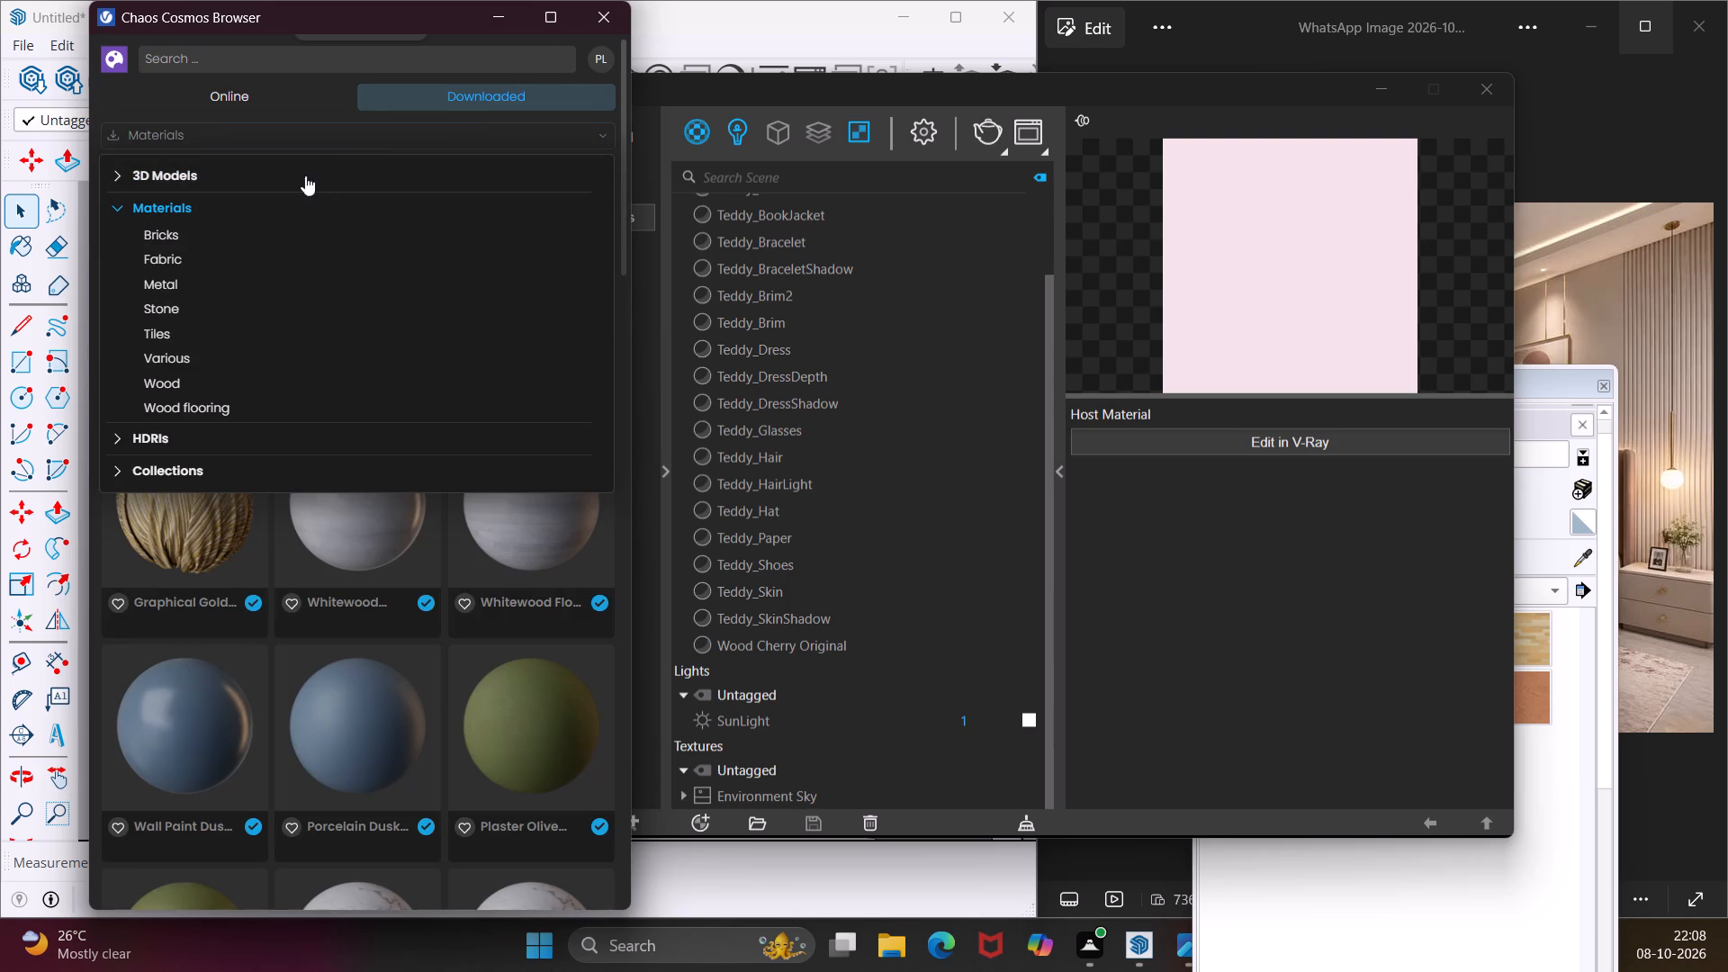
pyautogui.click(283, 54)
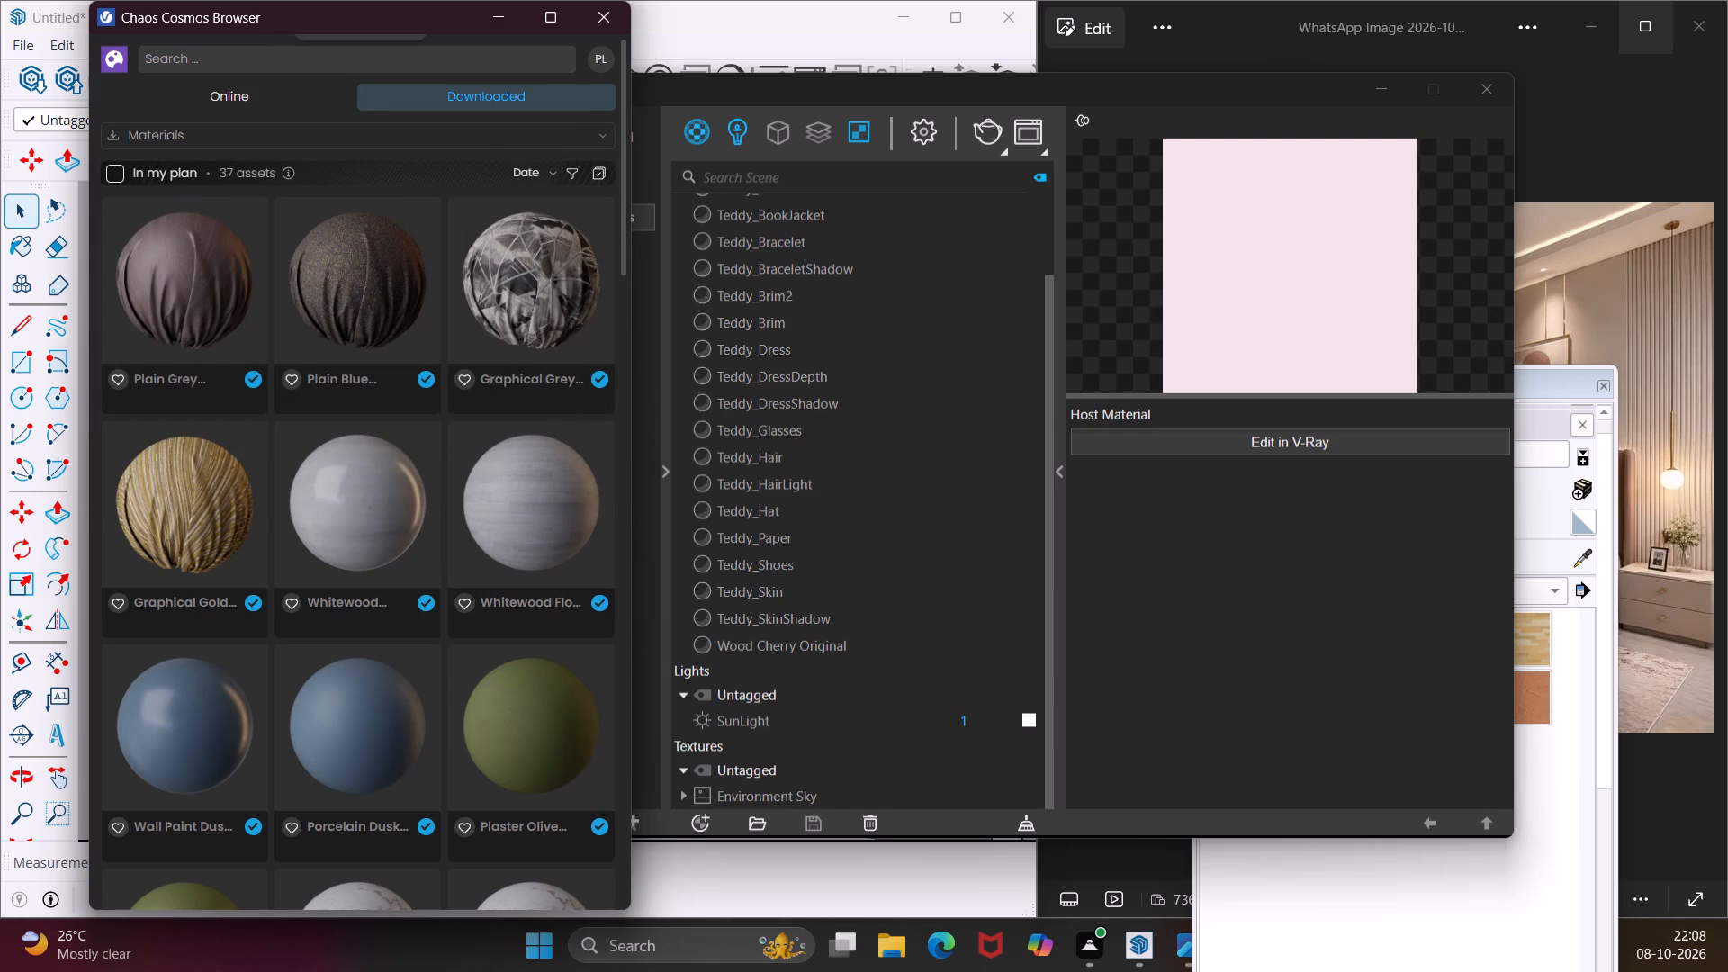
pyautogui.press('g')
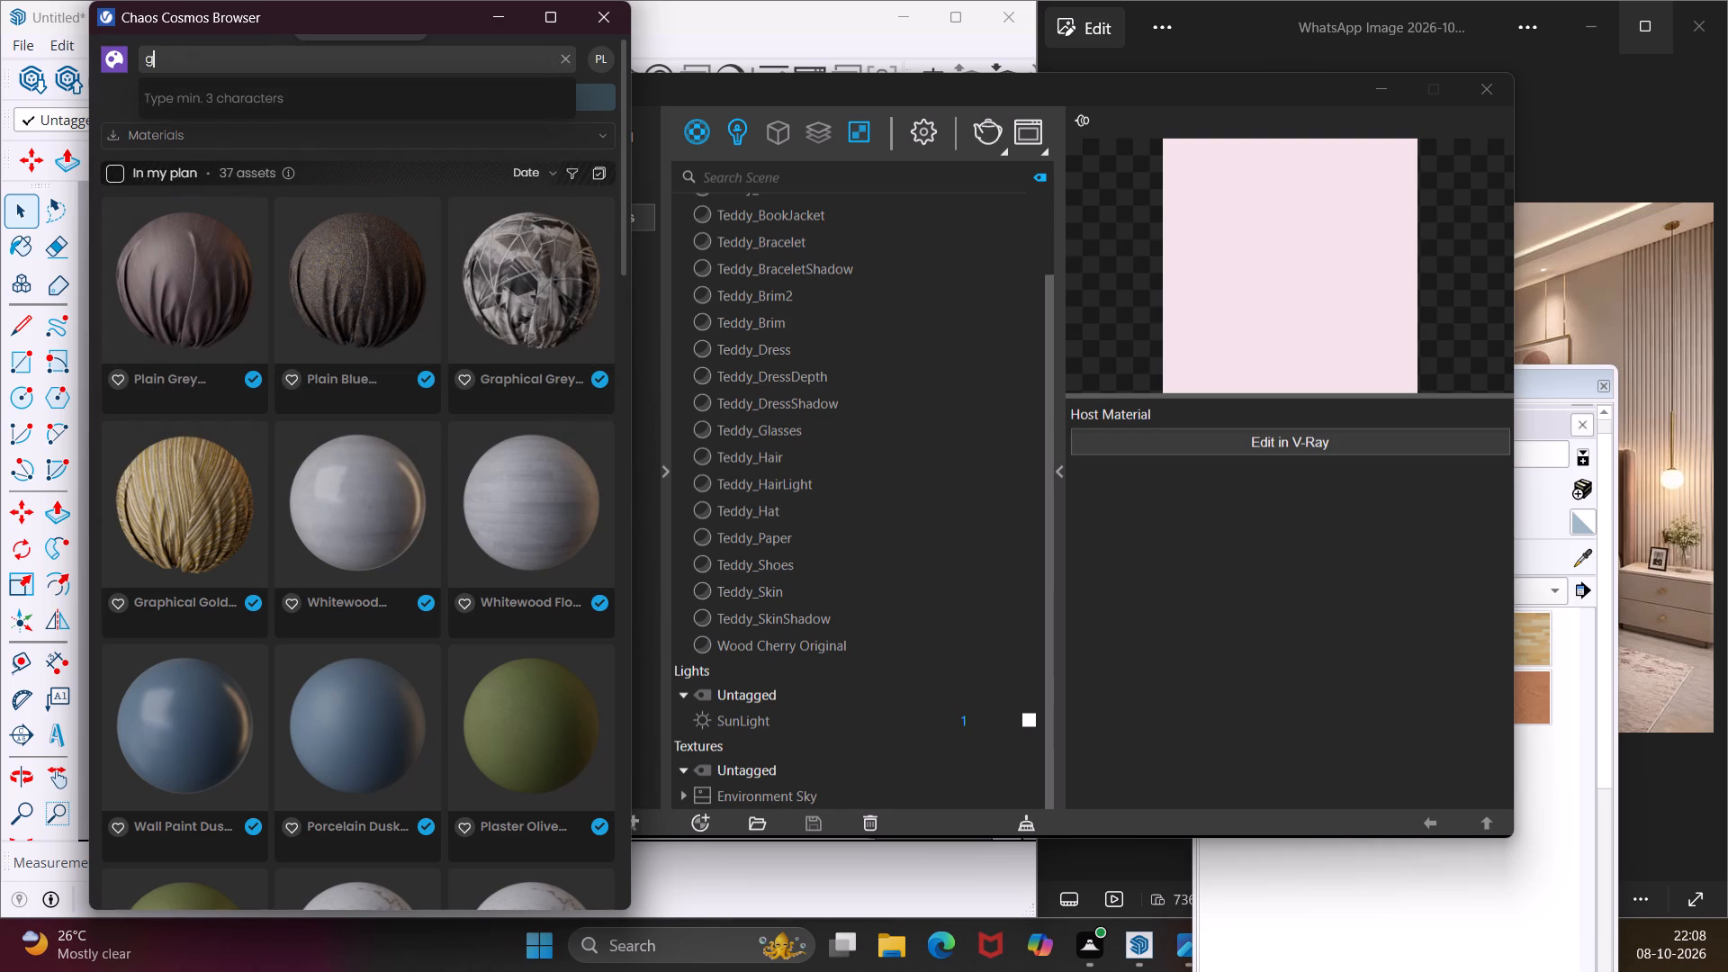
pyautogui.write('ol')
pyautogui.press('d')
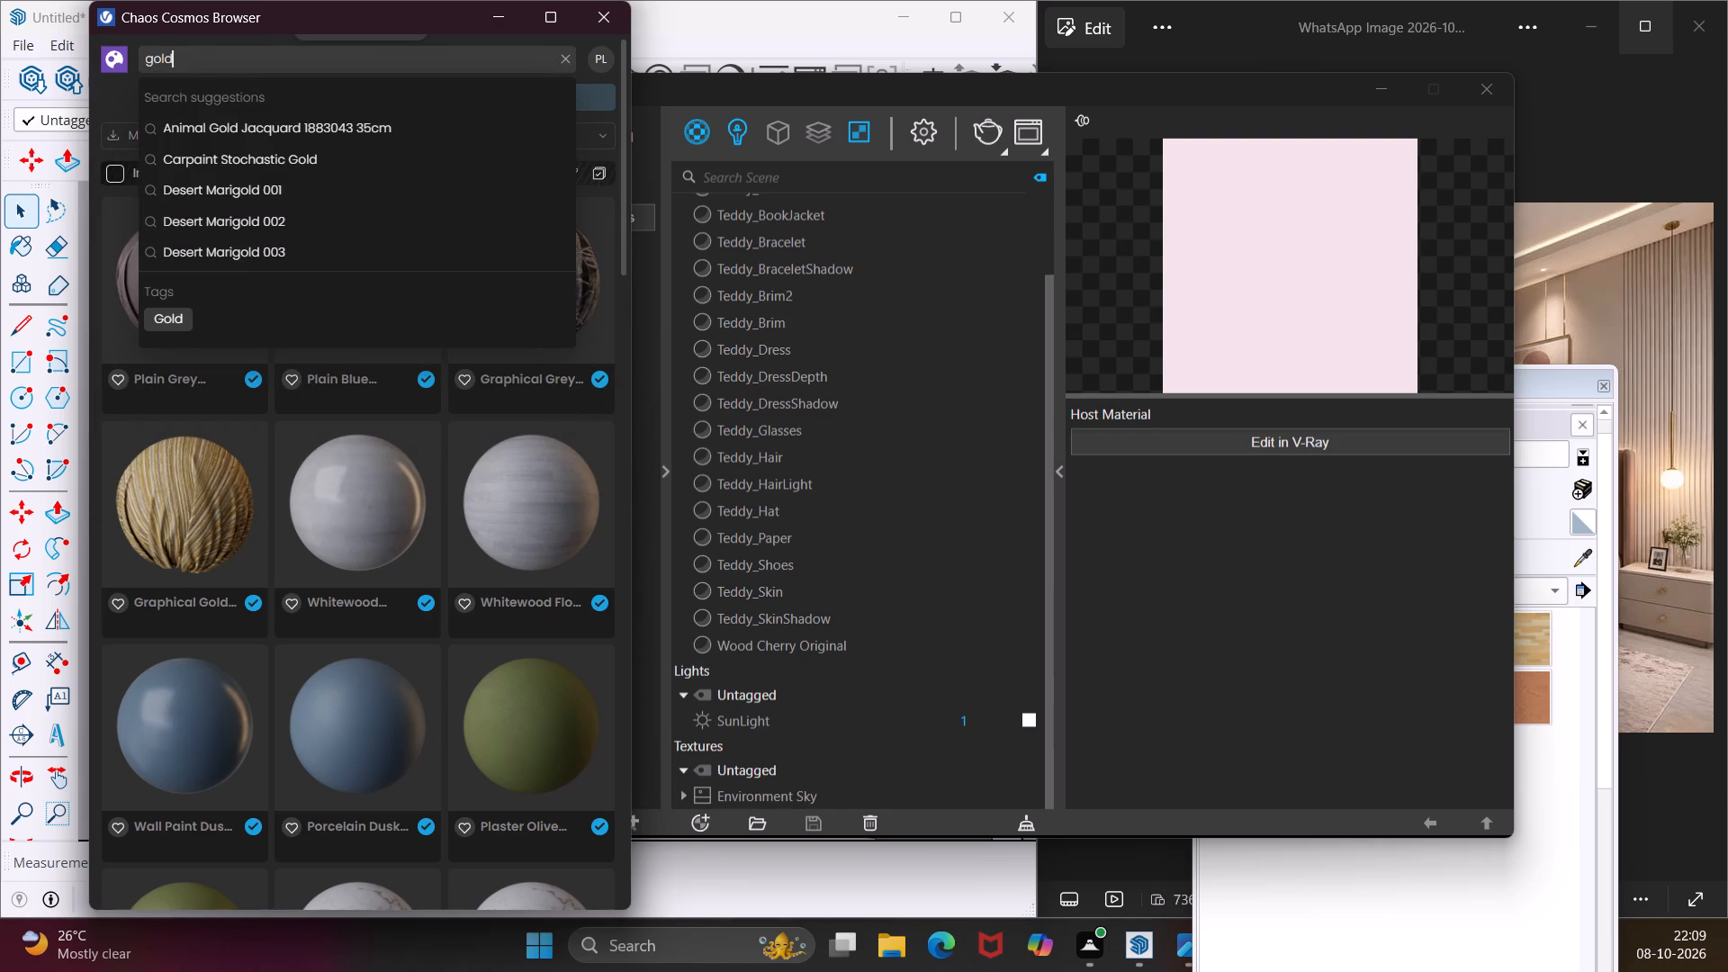
pyautogui.press('Return')
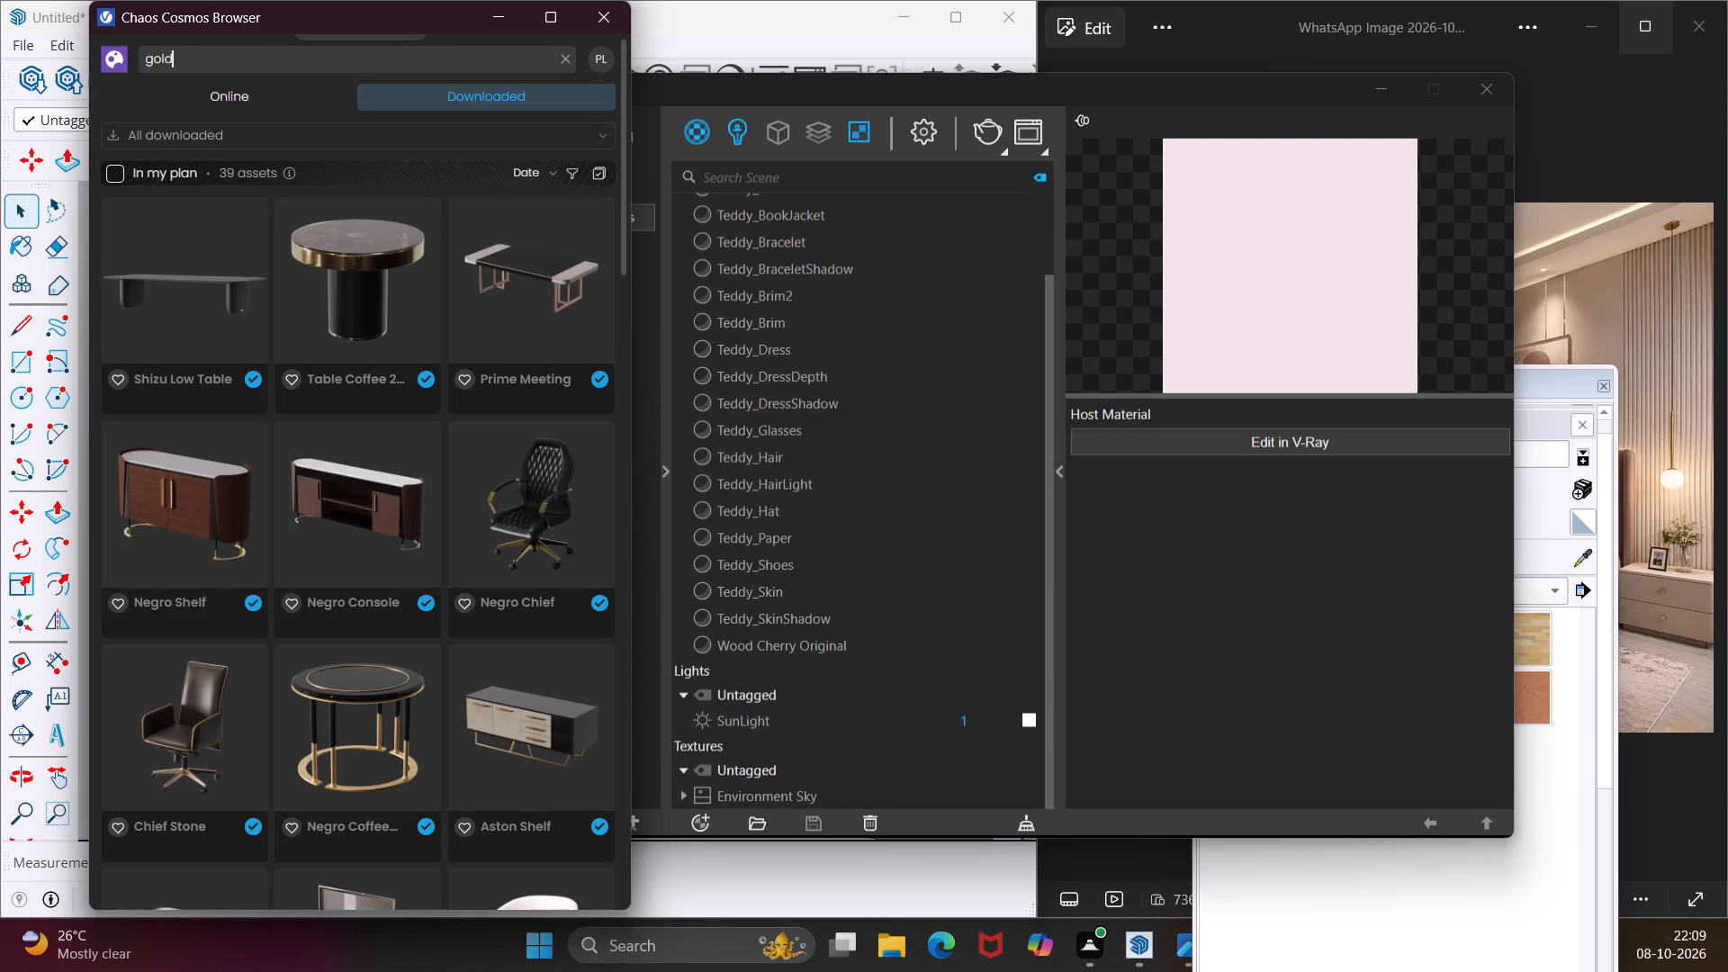
# Filter the downloaded Cosmos materials to the Metal category and import Gold 10k into the scene.
pyautogui.click(330, 128)
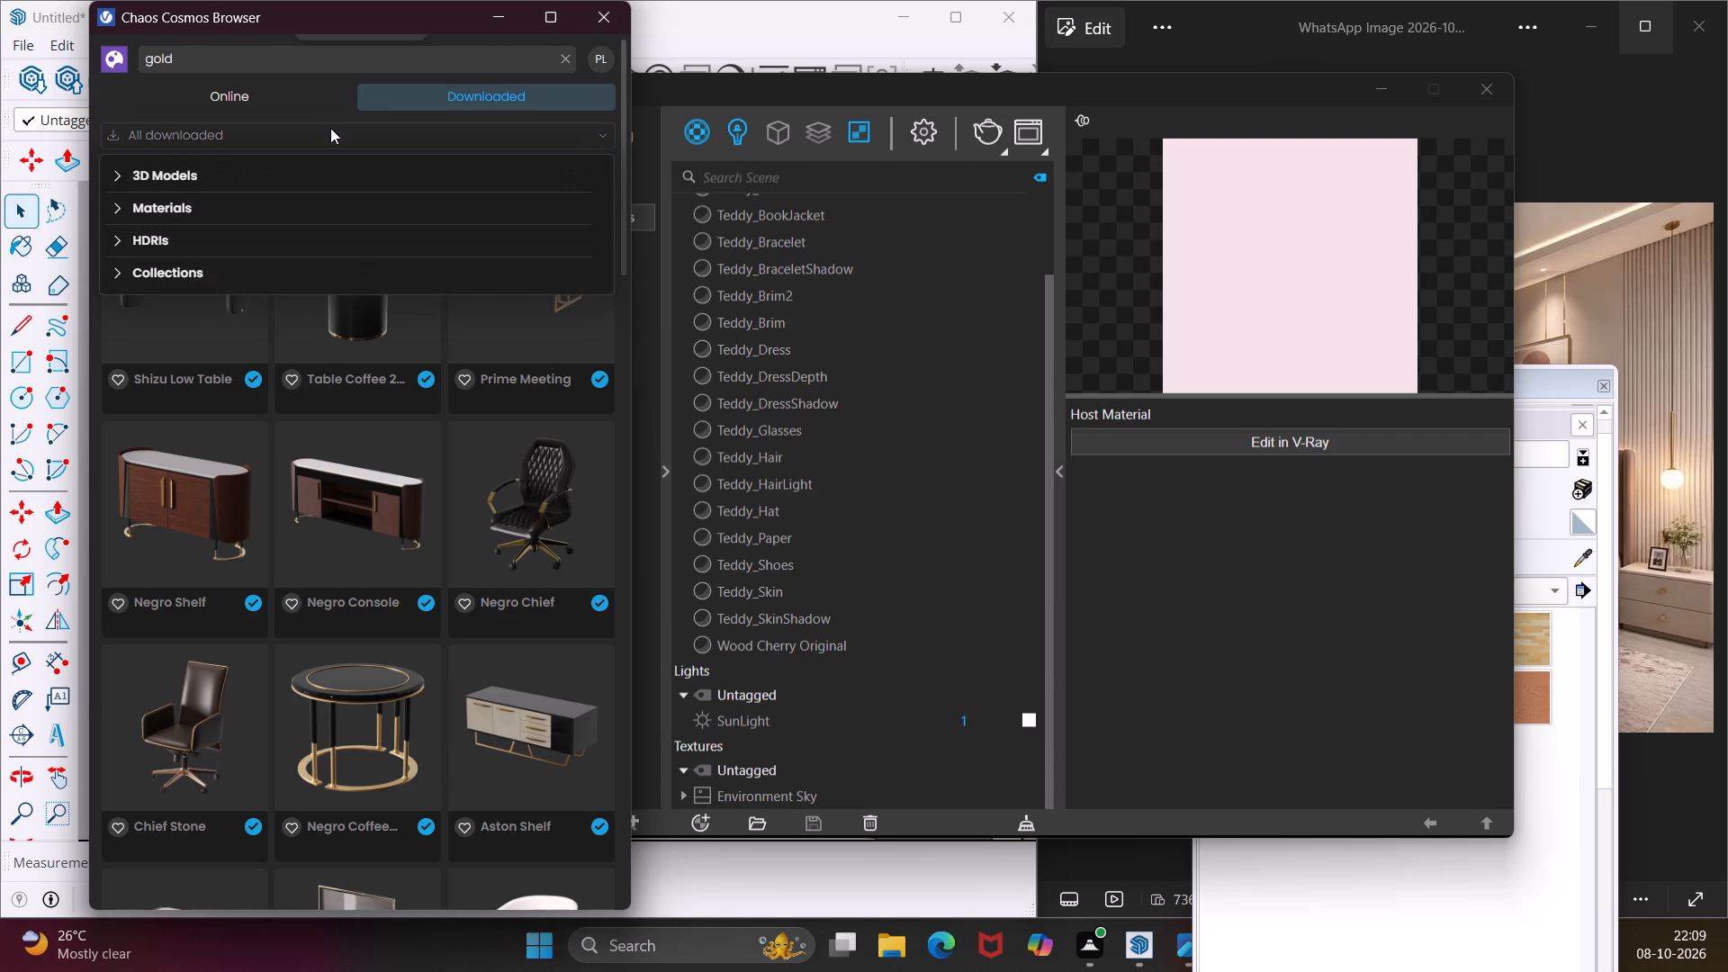
pyautogui.click(274, 202)
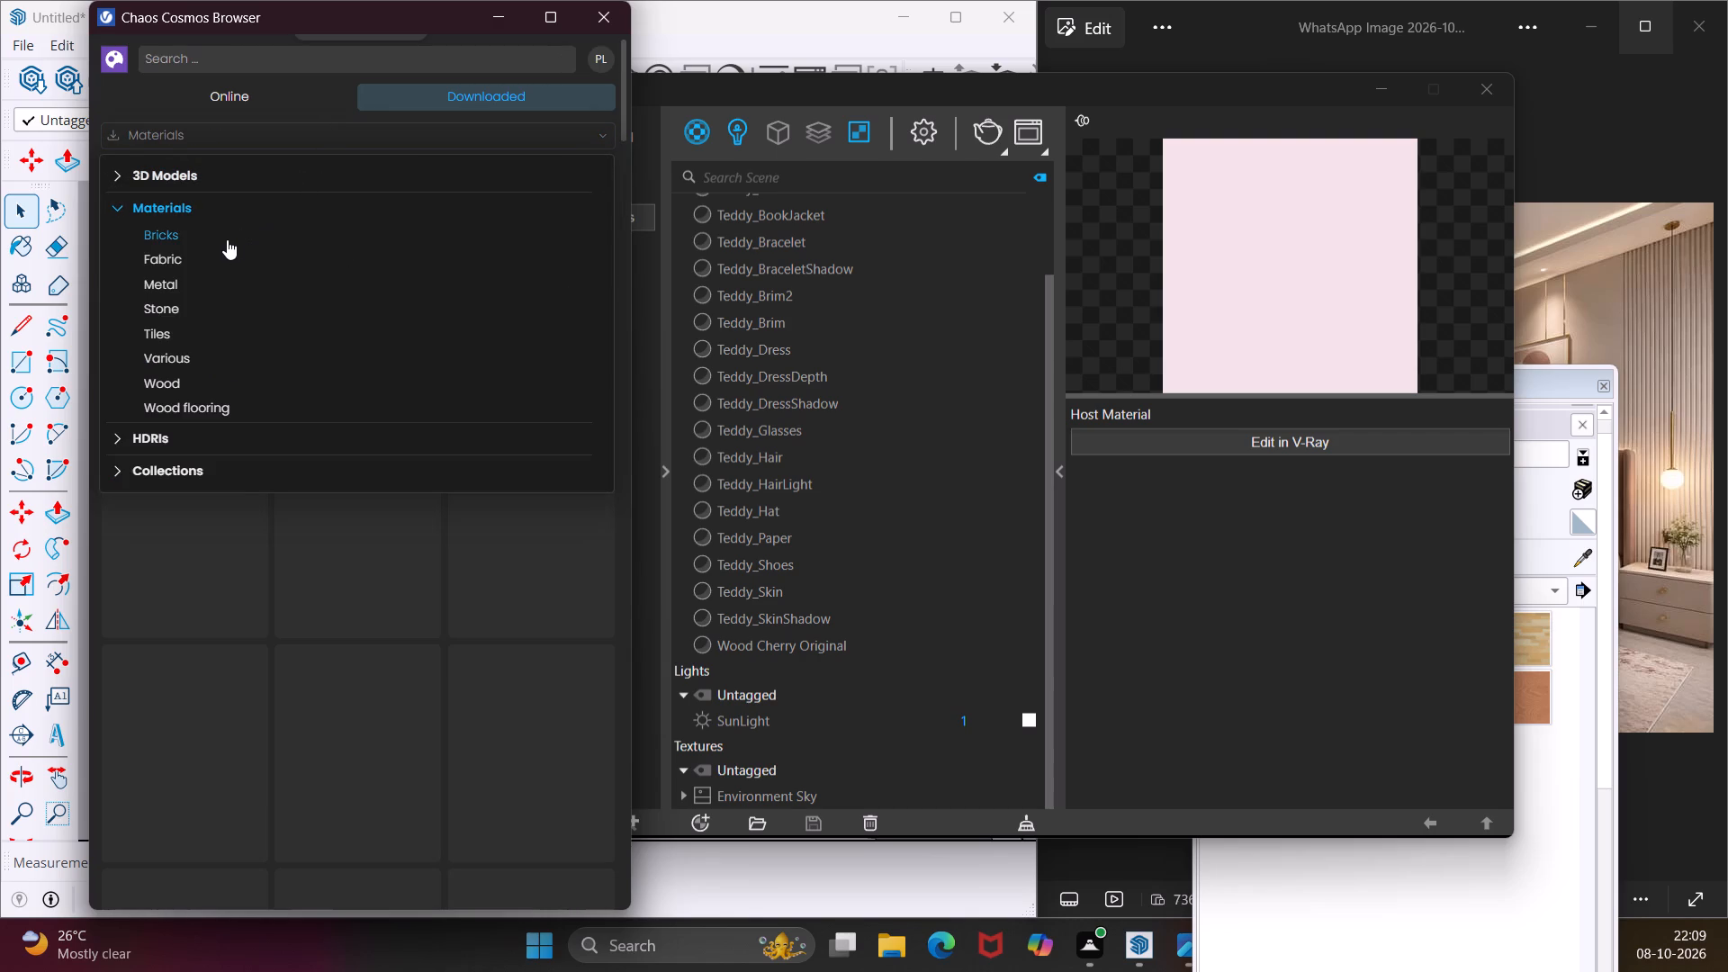
pyautogui.click(225, 250)
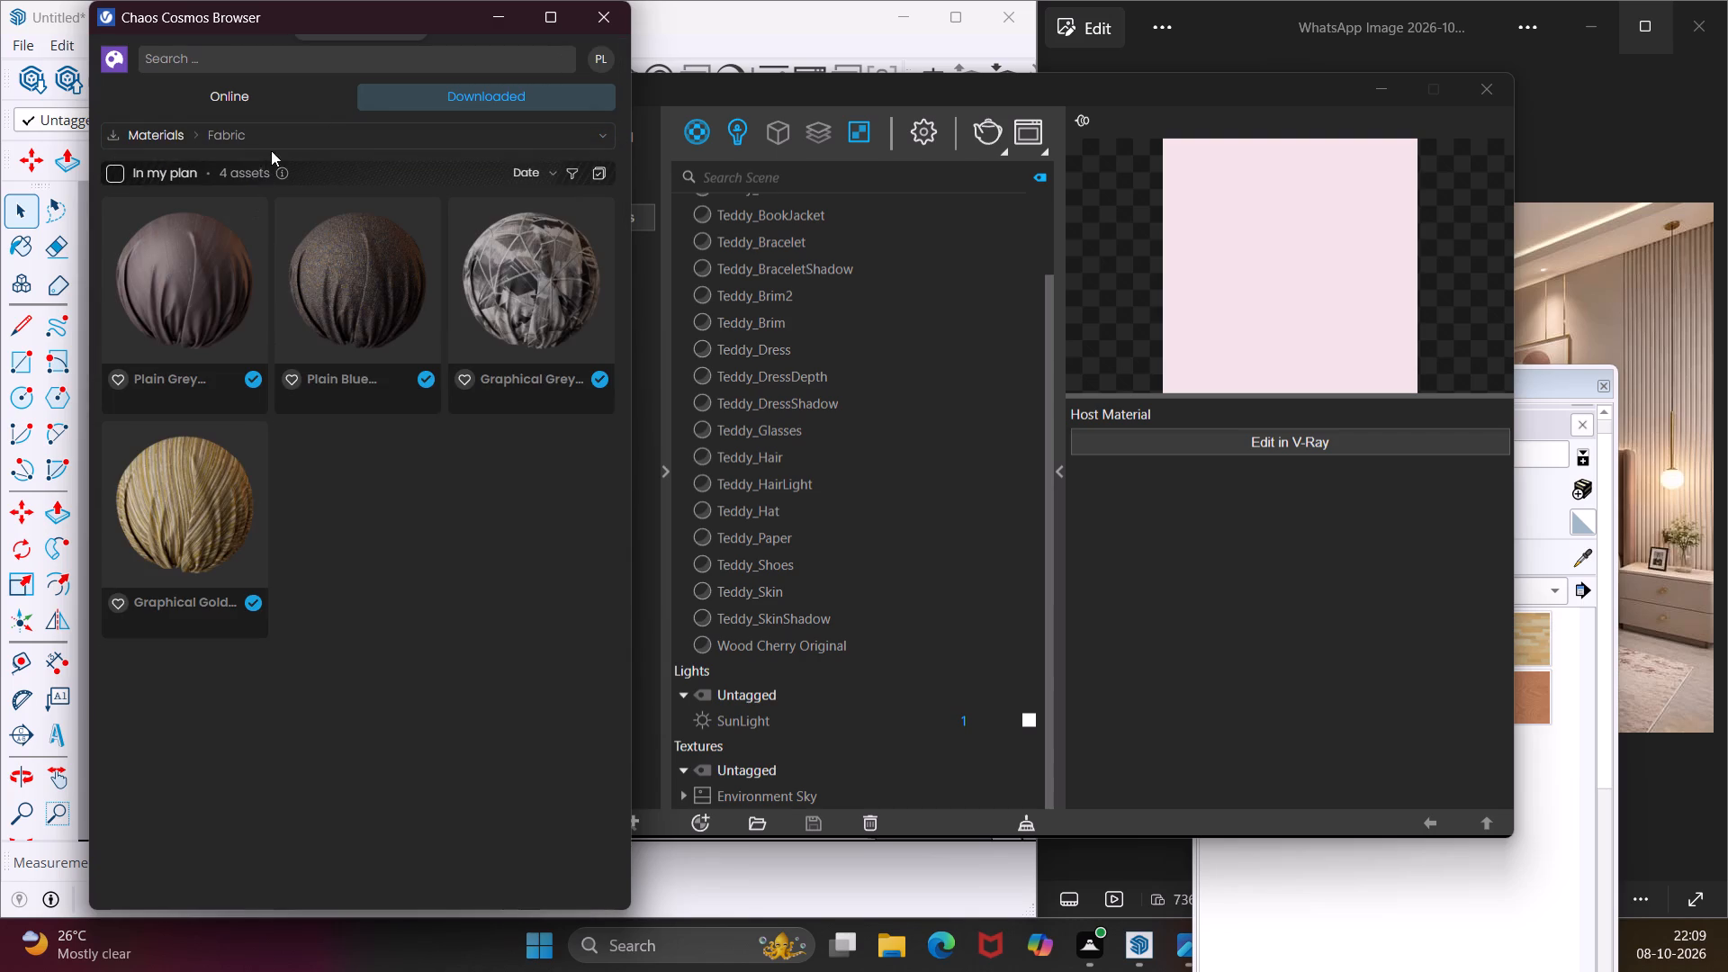
pyautogui.click(271, 137)
pyautogui.click(230, 278)
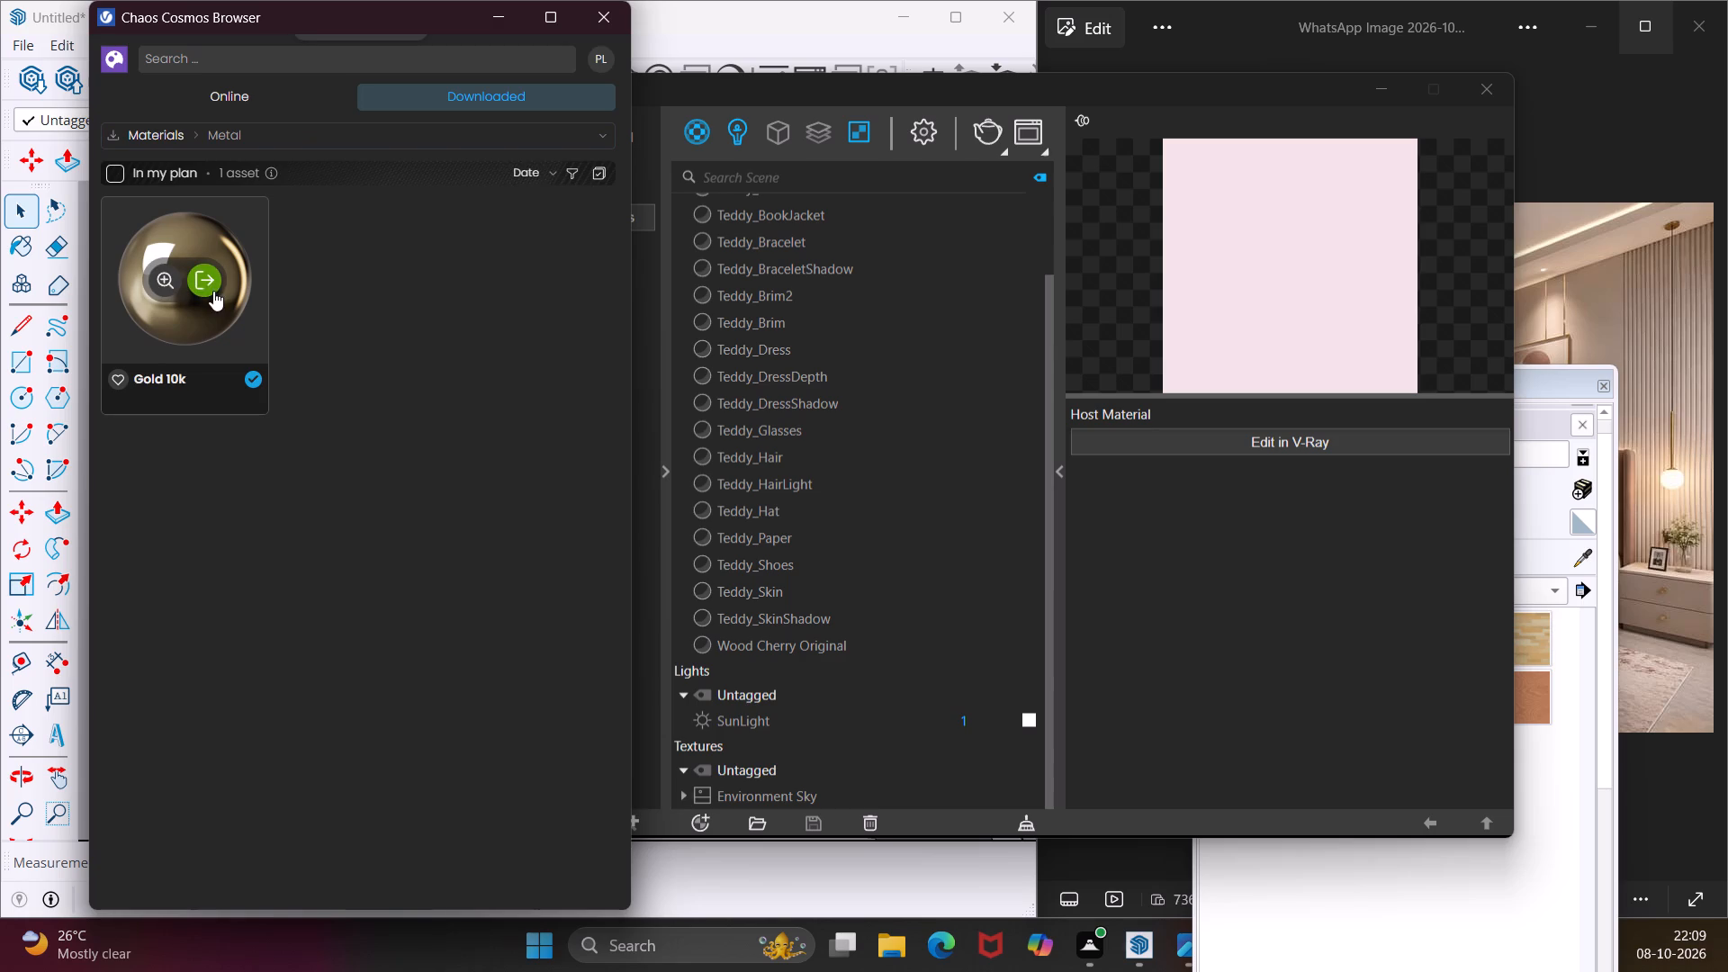
pyautogui.click(204, 275)
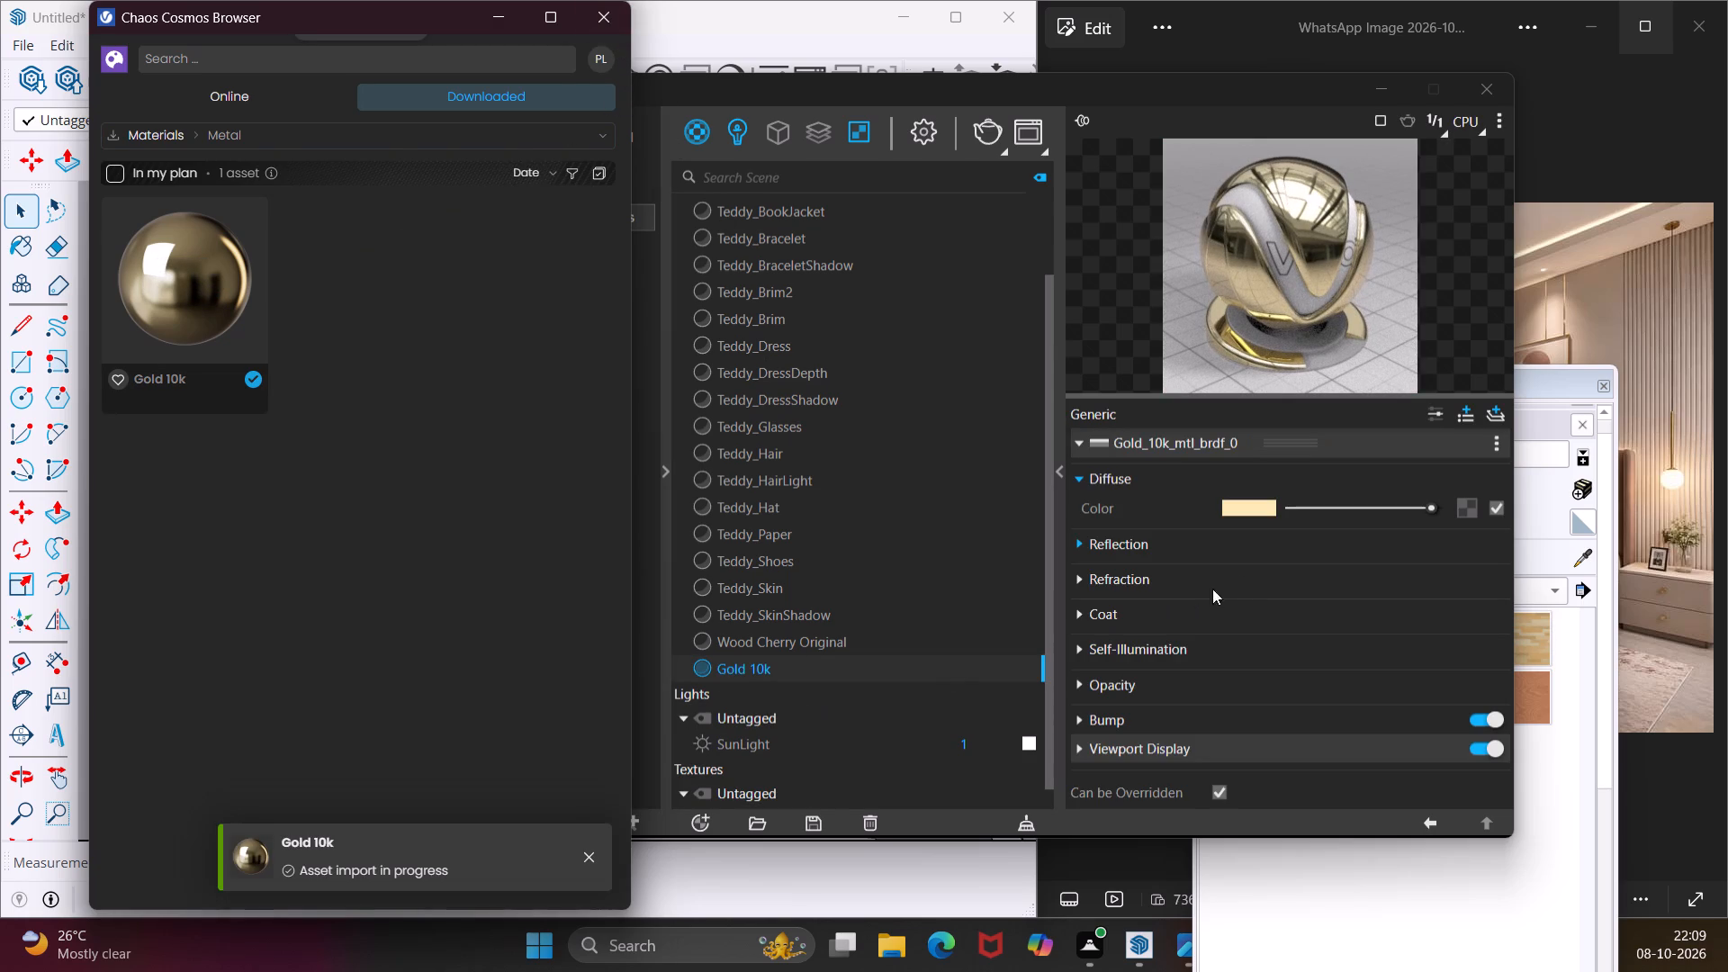
# Set the Reflection Roughness of the Gold 10k material to 0.94.
pyautogui.click(1077, 540)
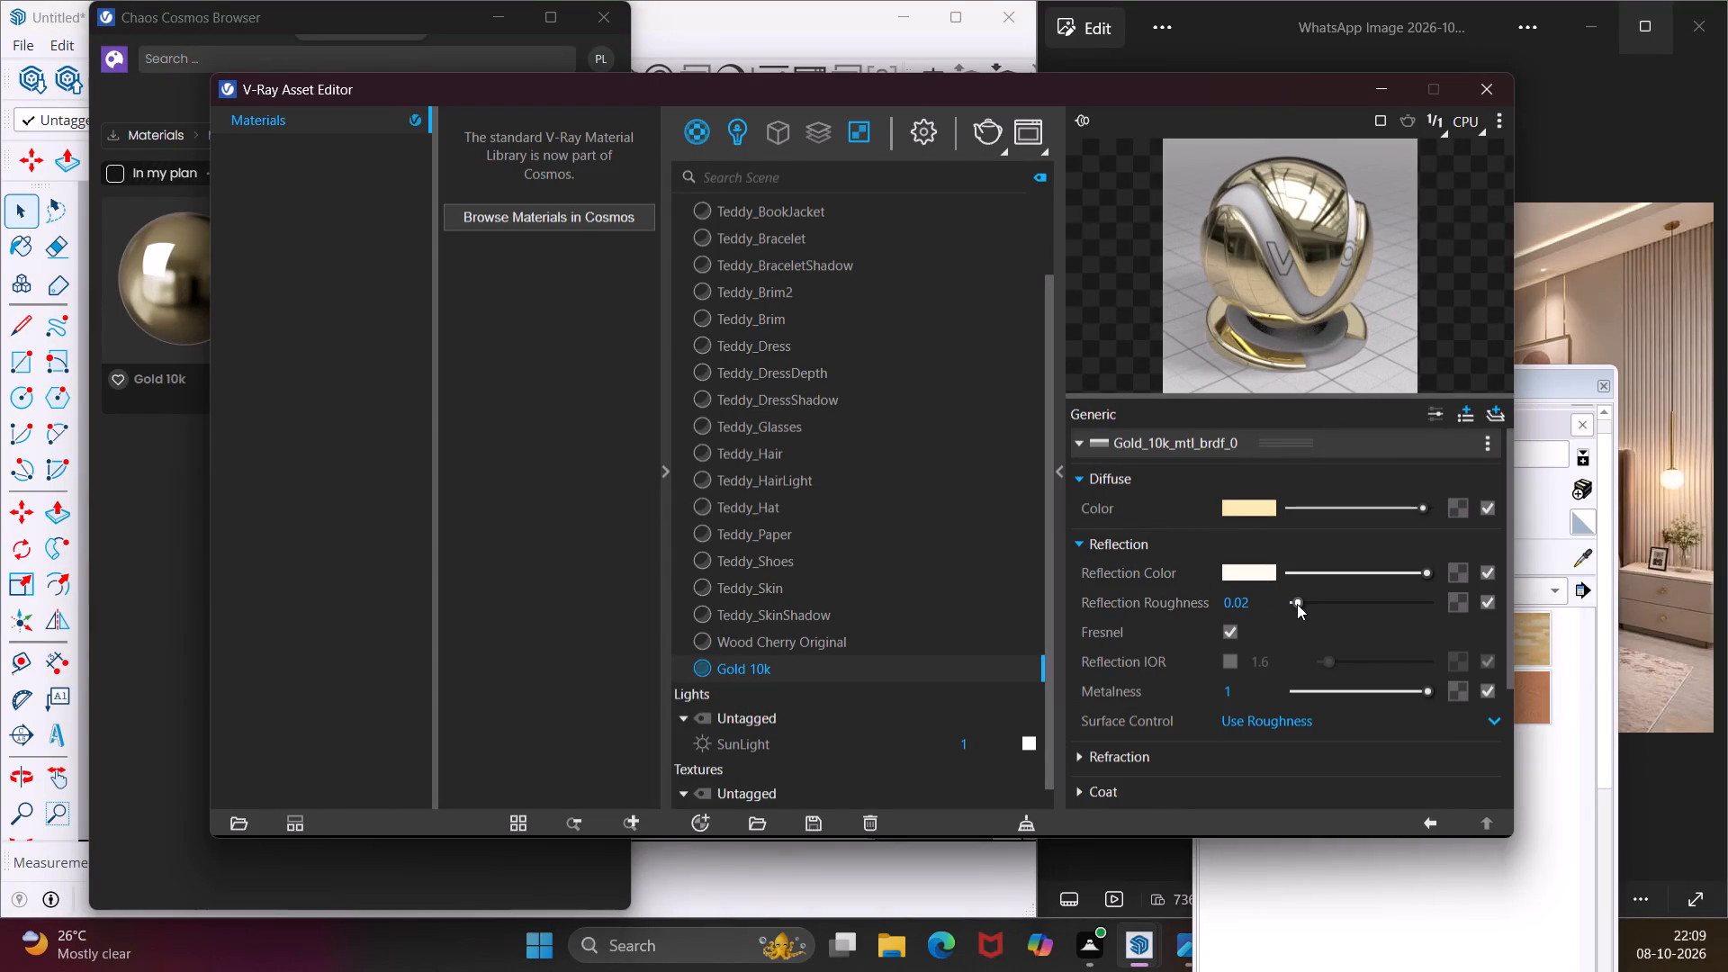
pyautogui.moveTo(1297, 604); pyautogui.dragTo(1422, 589)
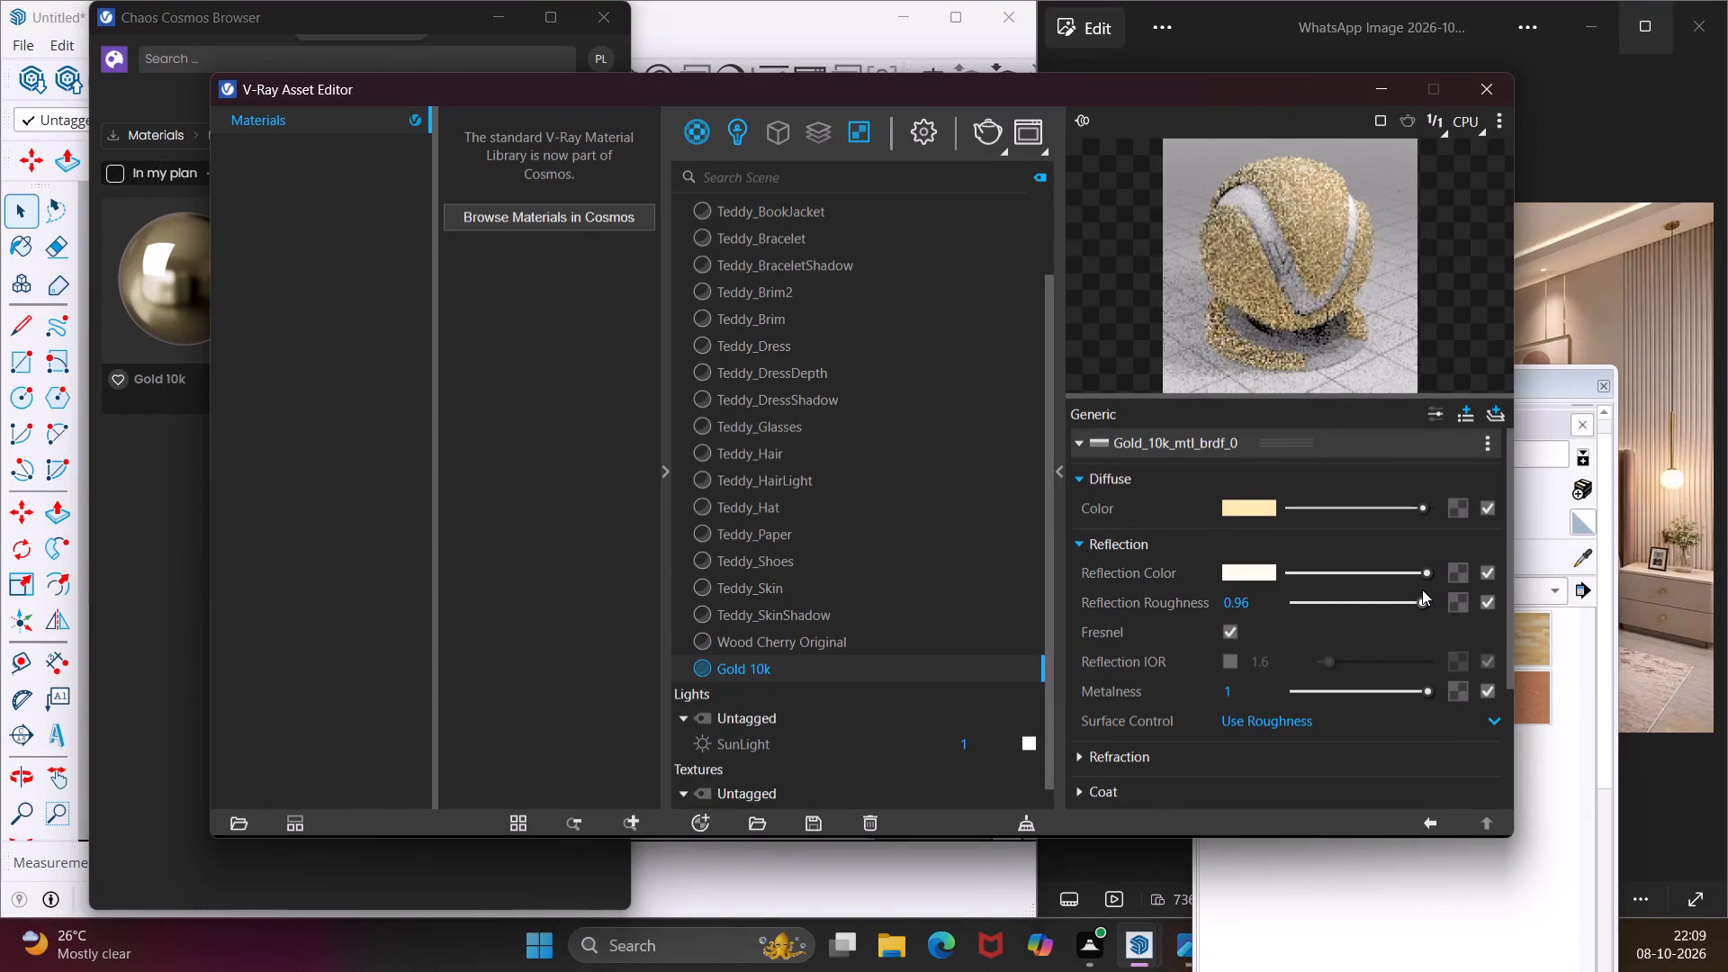
pyautogui.moveTo(1422, 589); pyautogui.dragTo(1419, 593)
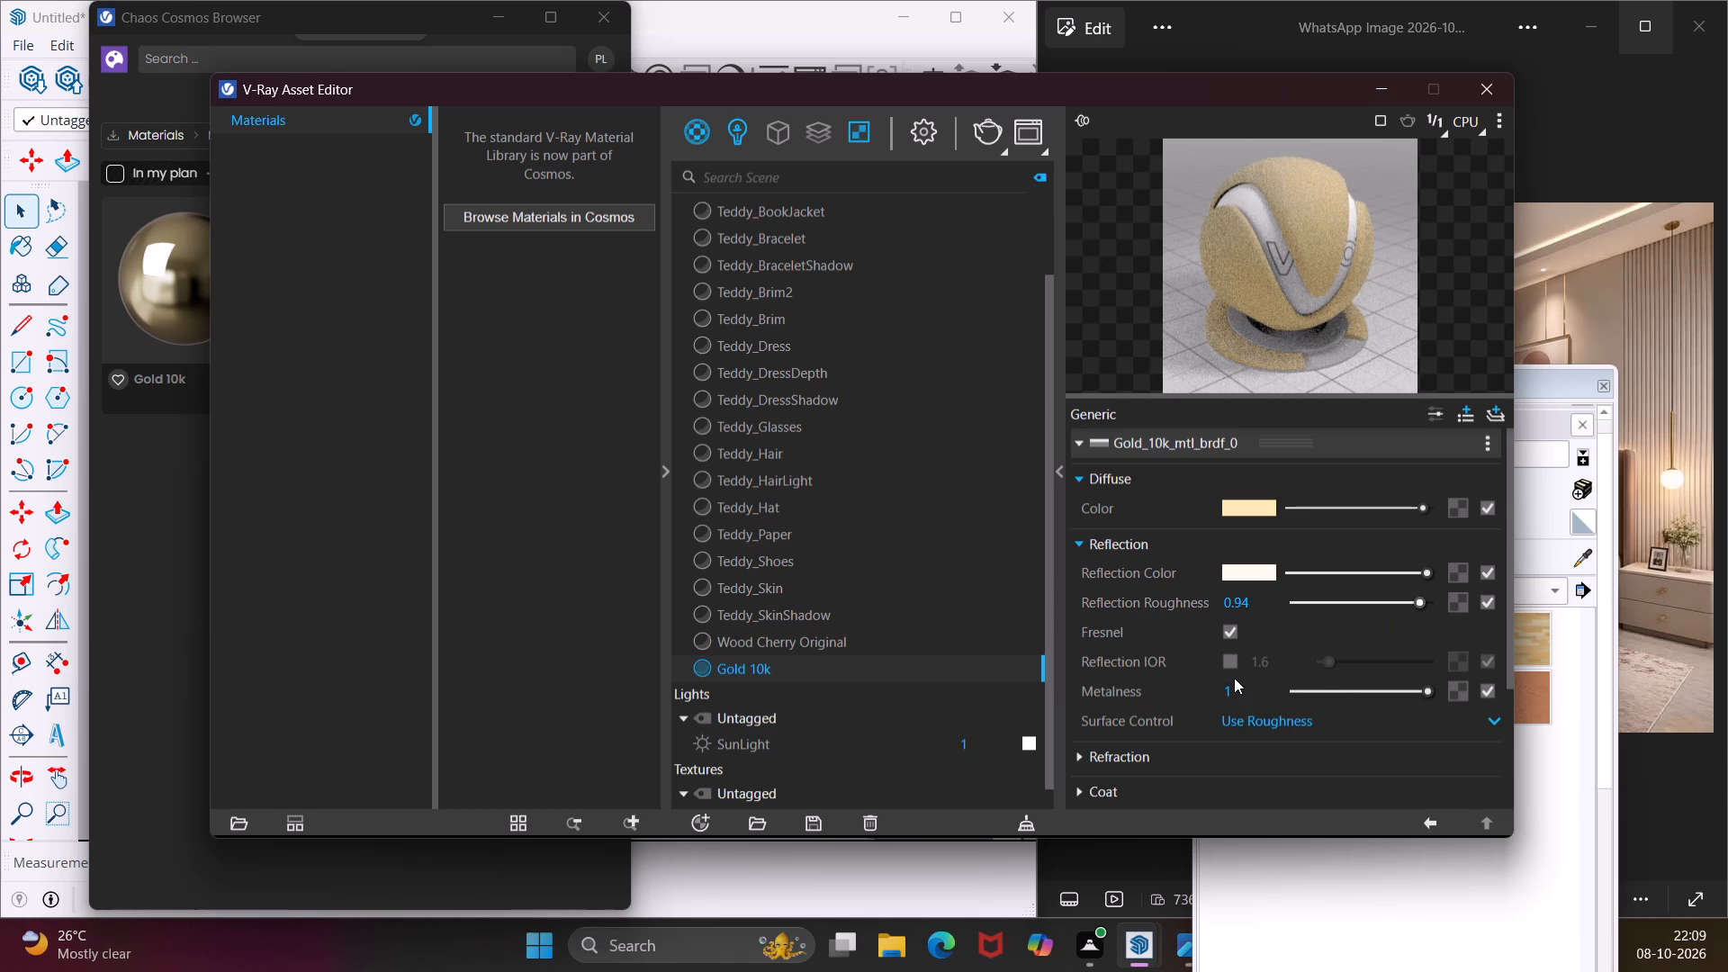
# Enable Reflection IOR on Gold 10k, trying 47 before setting it to 4, and put the V-Ray Asset Editor away.
pyautogui.click(1232, 666)
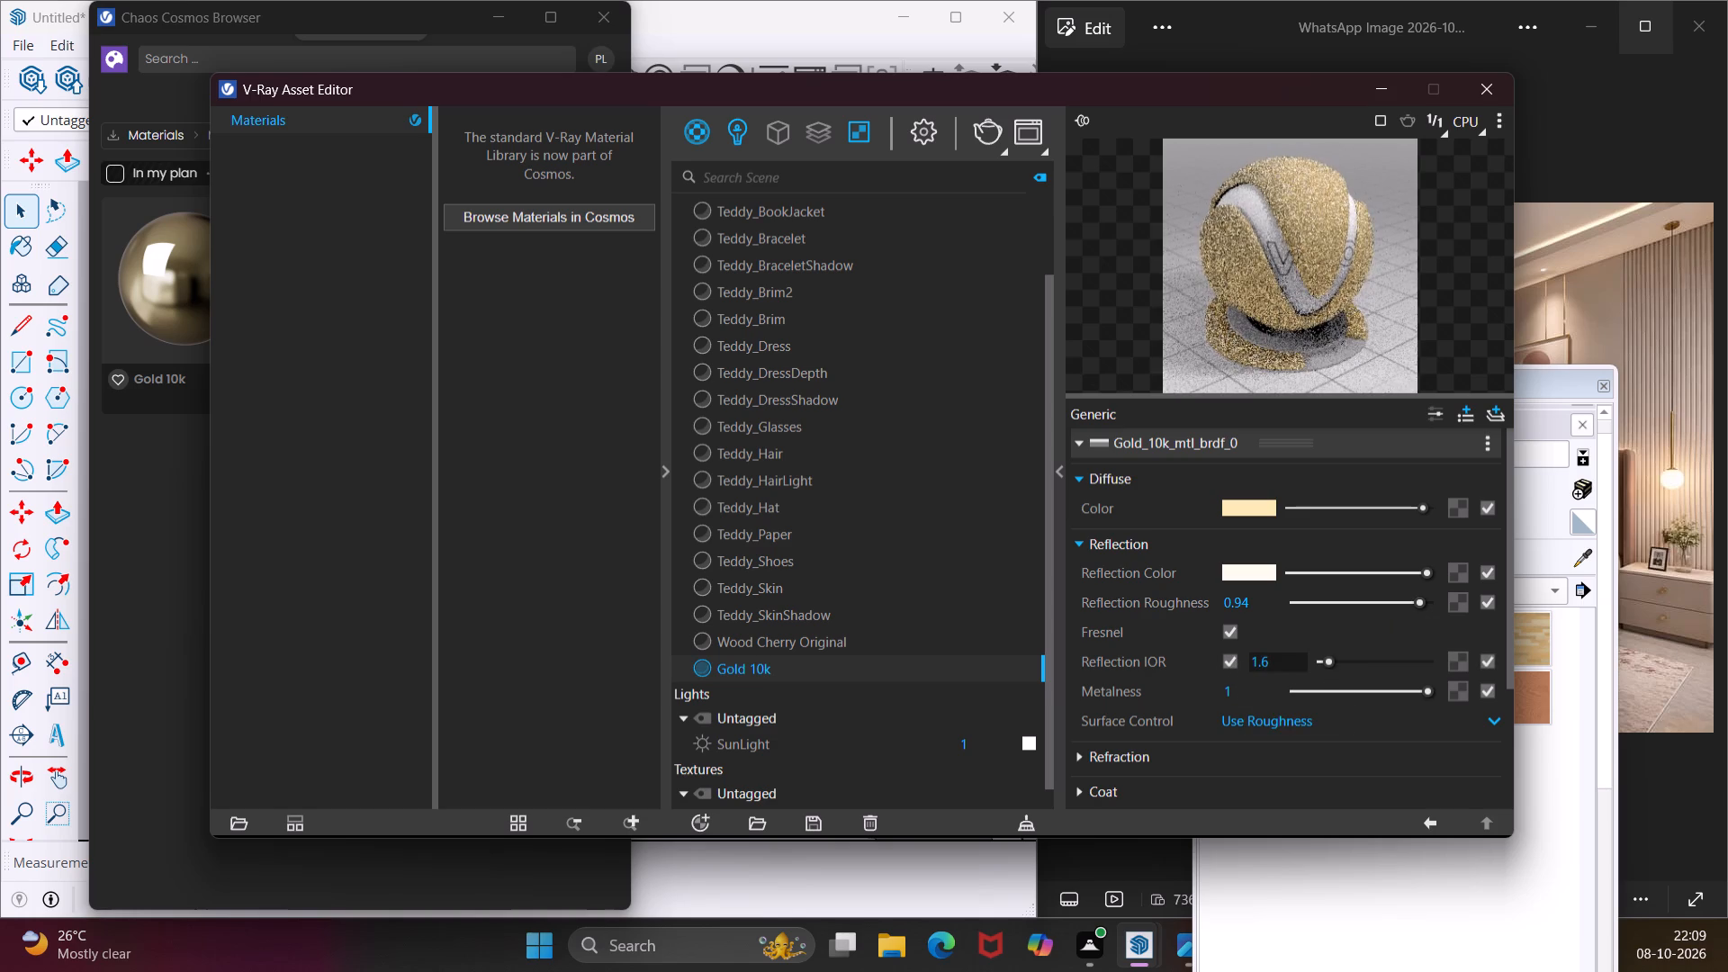
pyautogui.click(1272, 663)
pyautogui.press('BackSpace')
pyautogui.press('BackSpace')
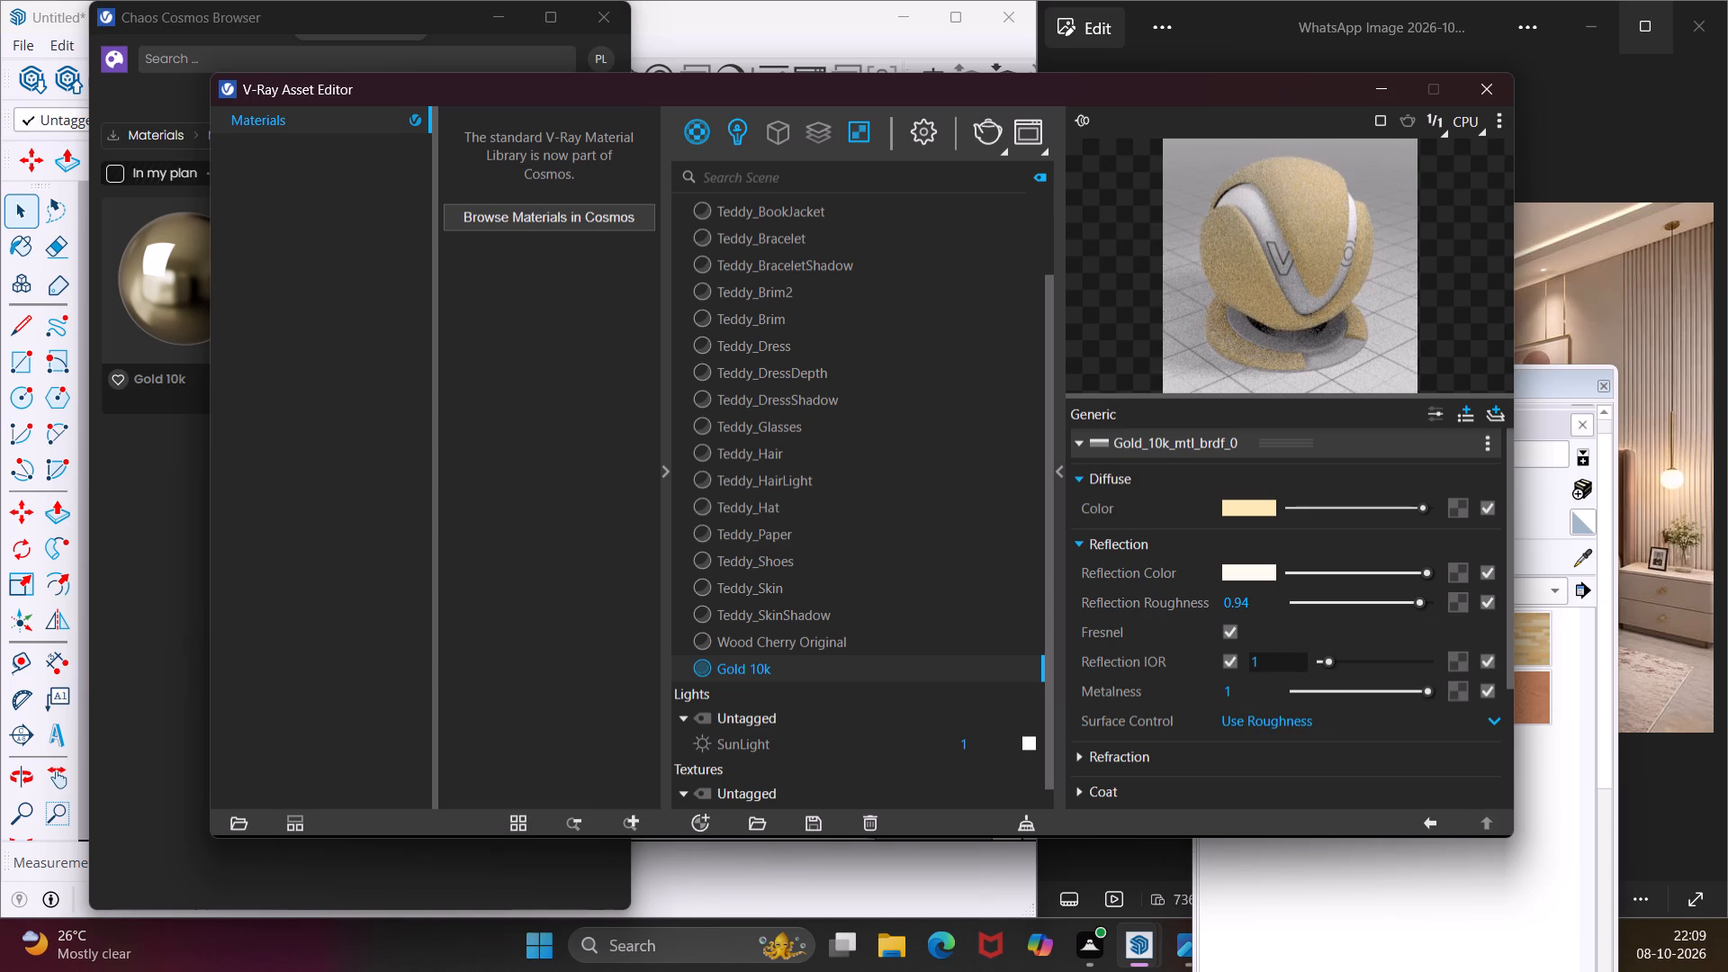
pyautogui.press('BackSpace')
pyautogui.write('47')
pyautogui.press('Return')
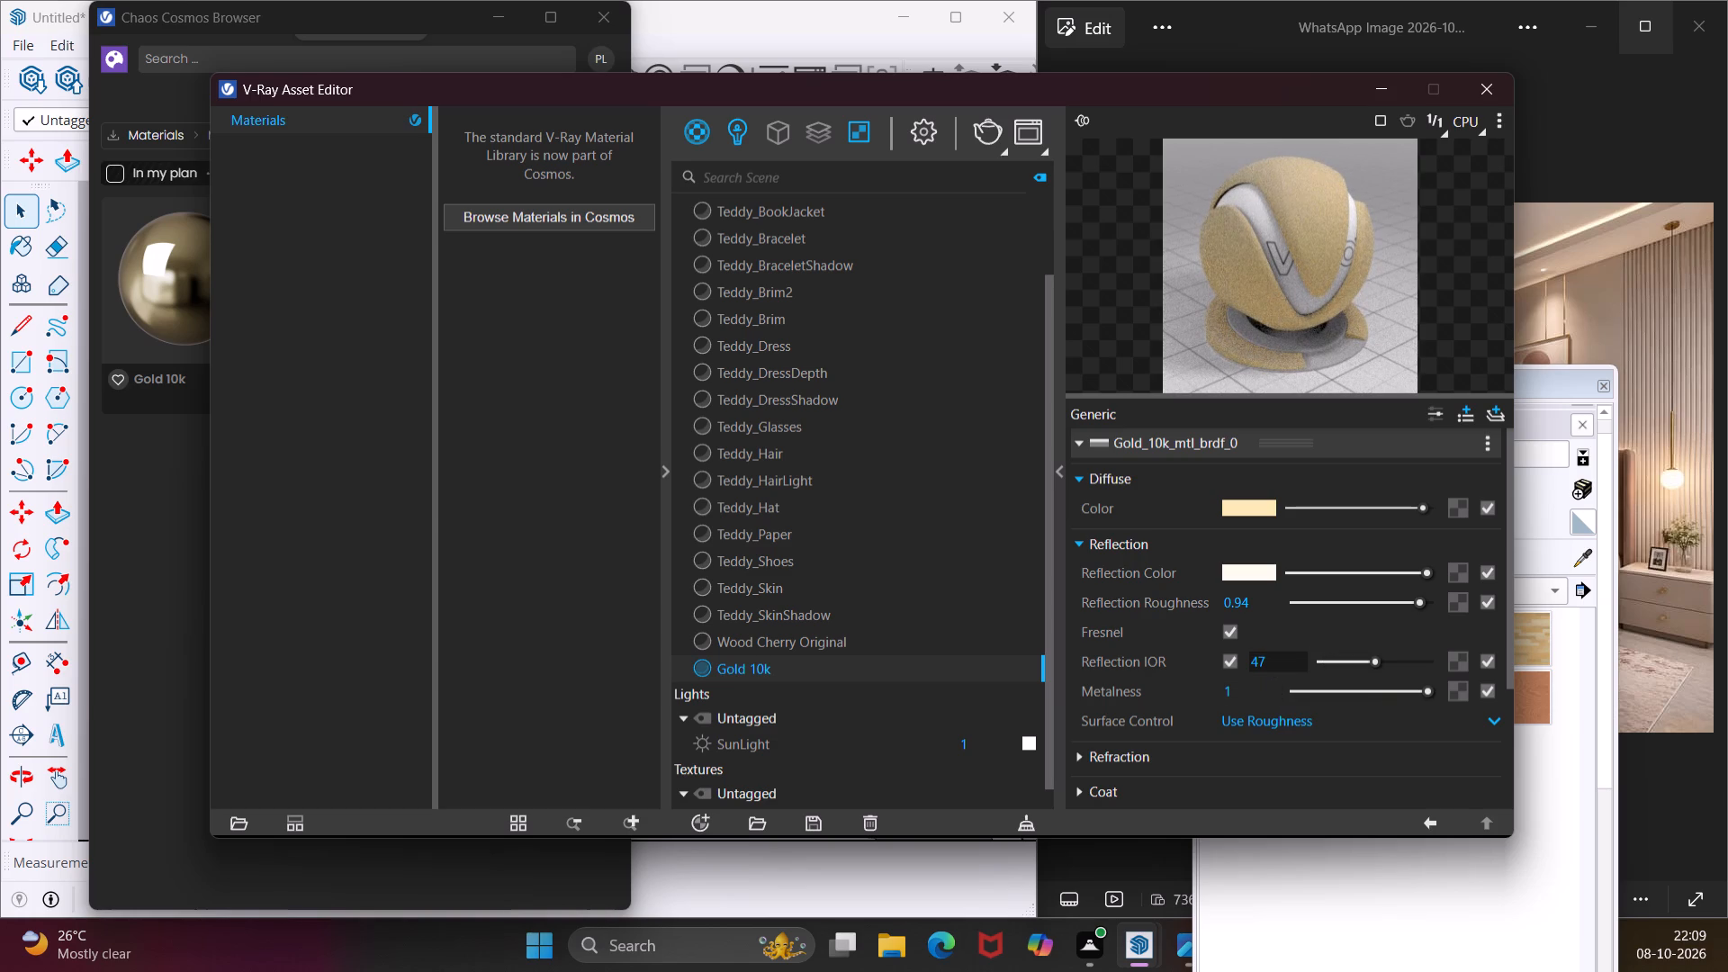
pyautogui.click(1270, 663)
pyautogui.press('BackSpace')
pyautogui.press('Return')
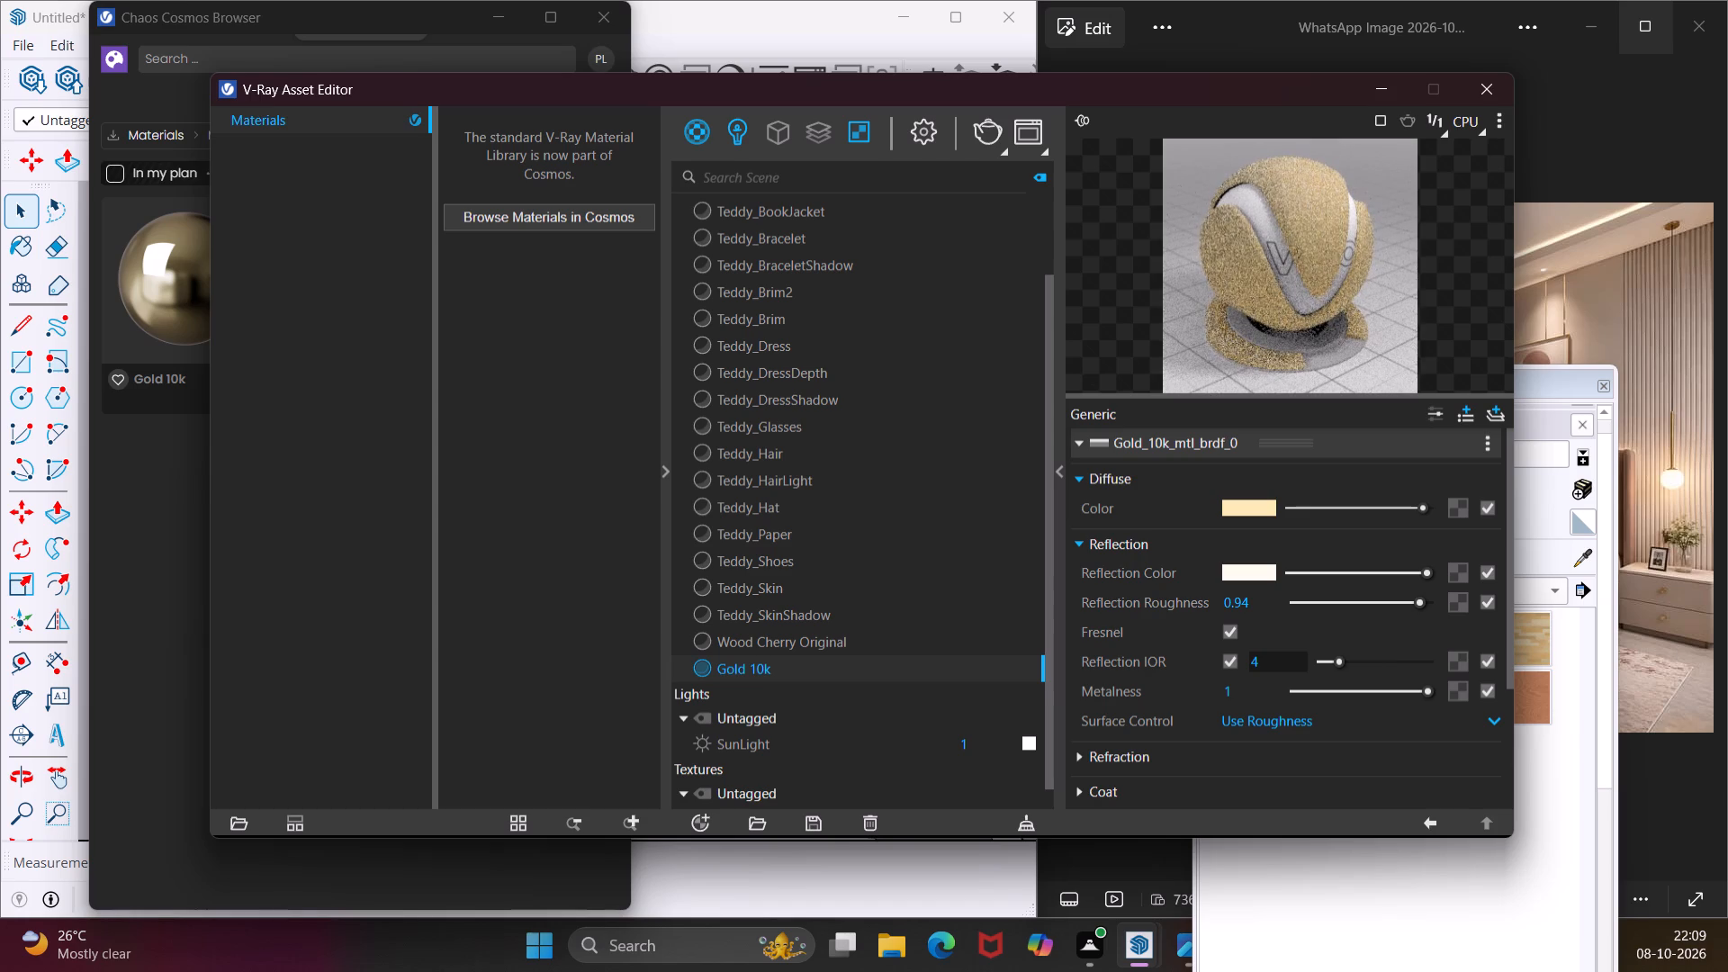
pyautogui.click(931, 665)
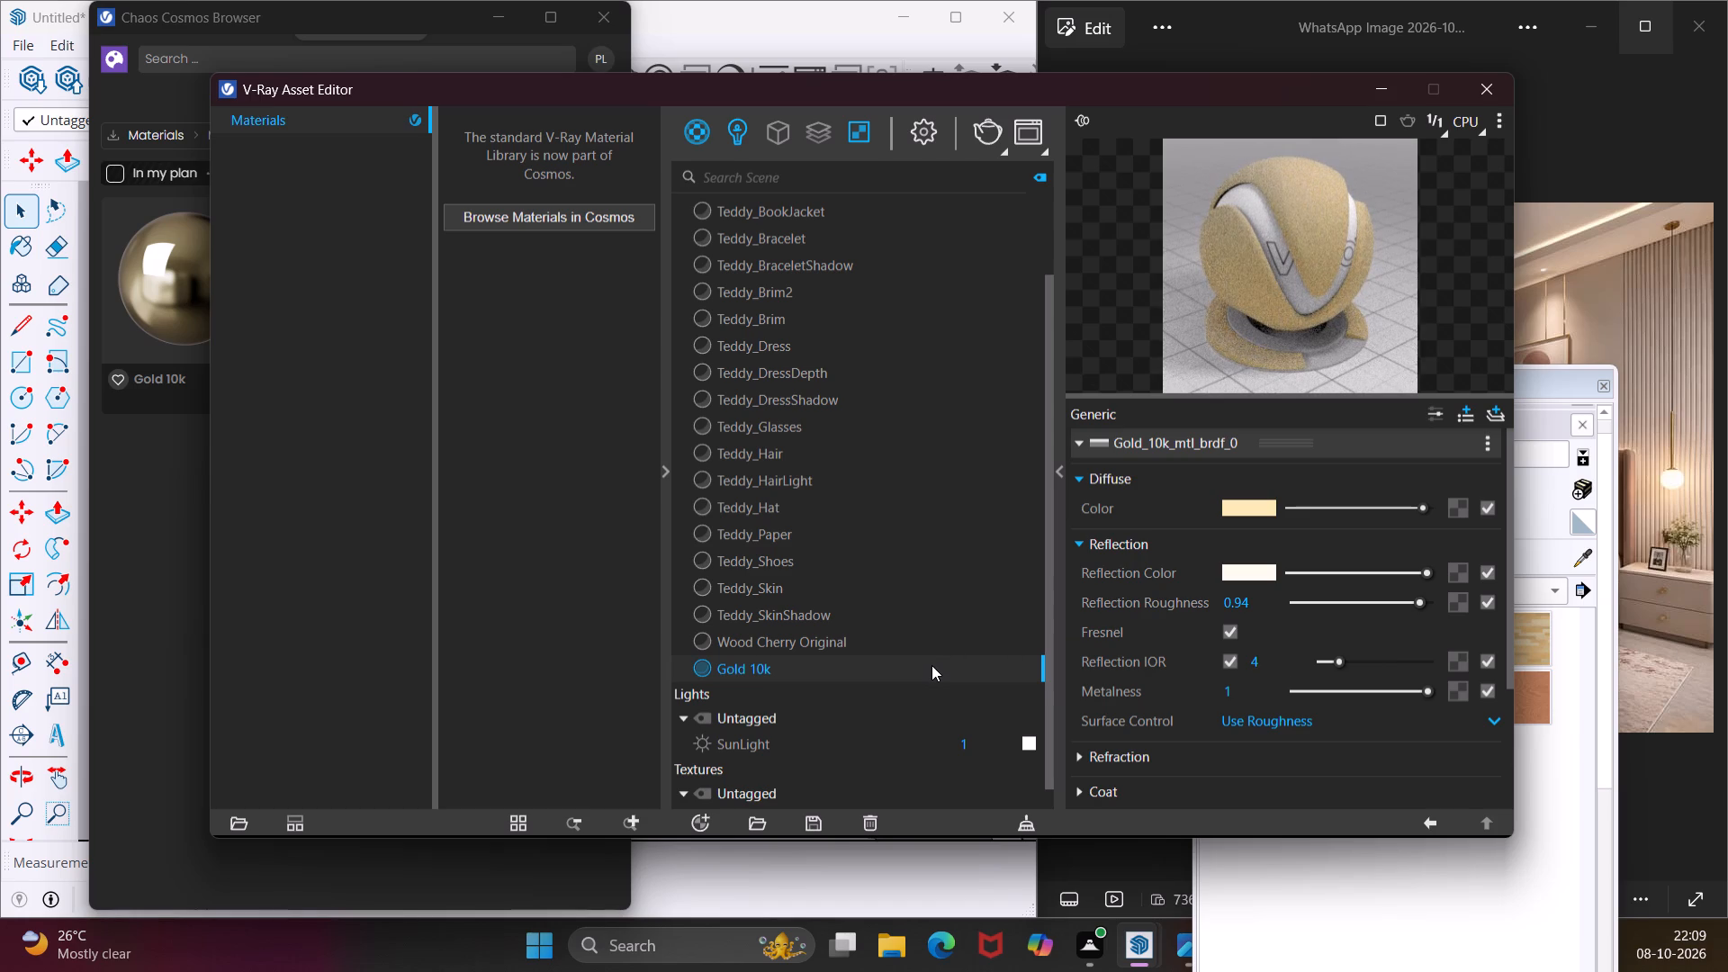
pyautogui.click(931, 665)
pyautogui.click(1398, 100)
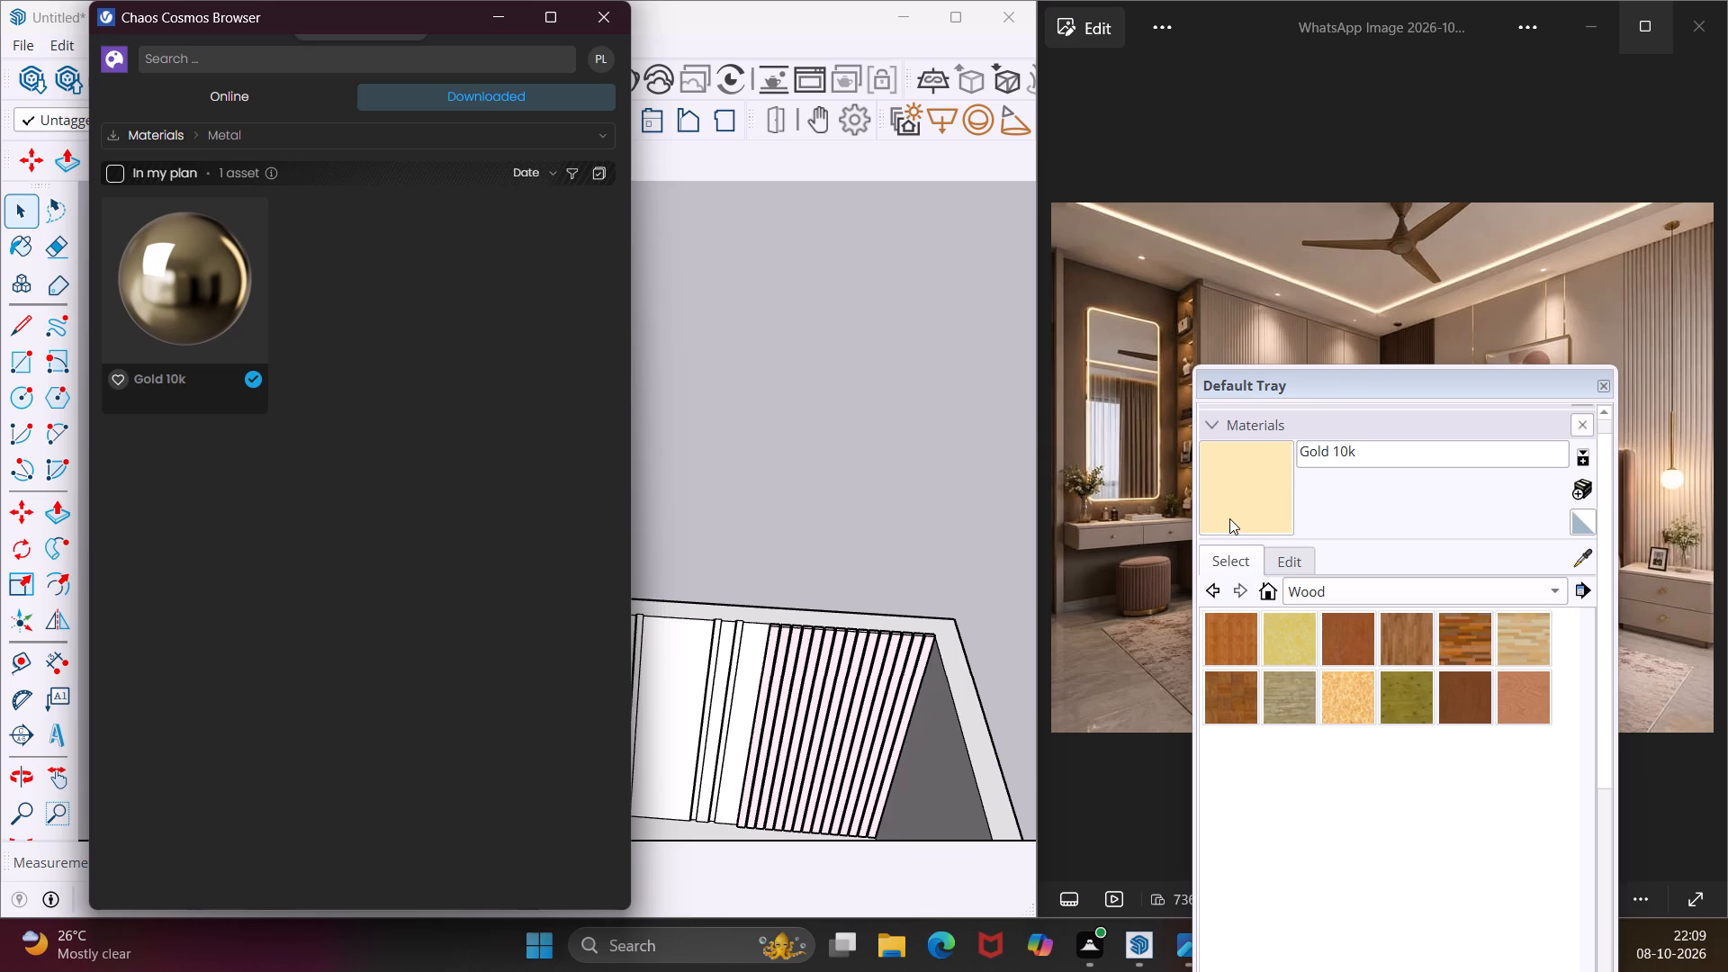
# Paint the front and exposed side face of the middle full-height back-wall strip with Gold 10k, closing the Cosmos browser along the way.
pyautogui.click(1229, 518)
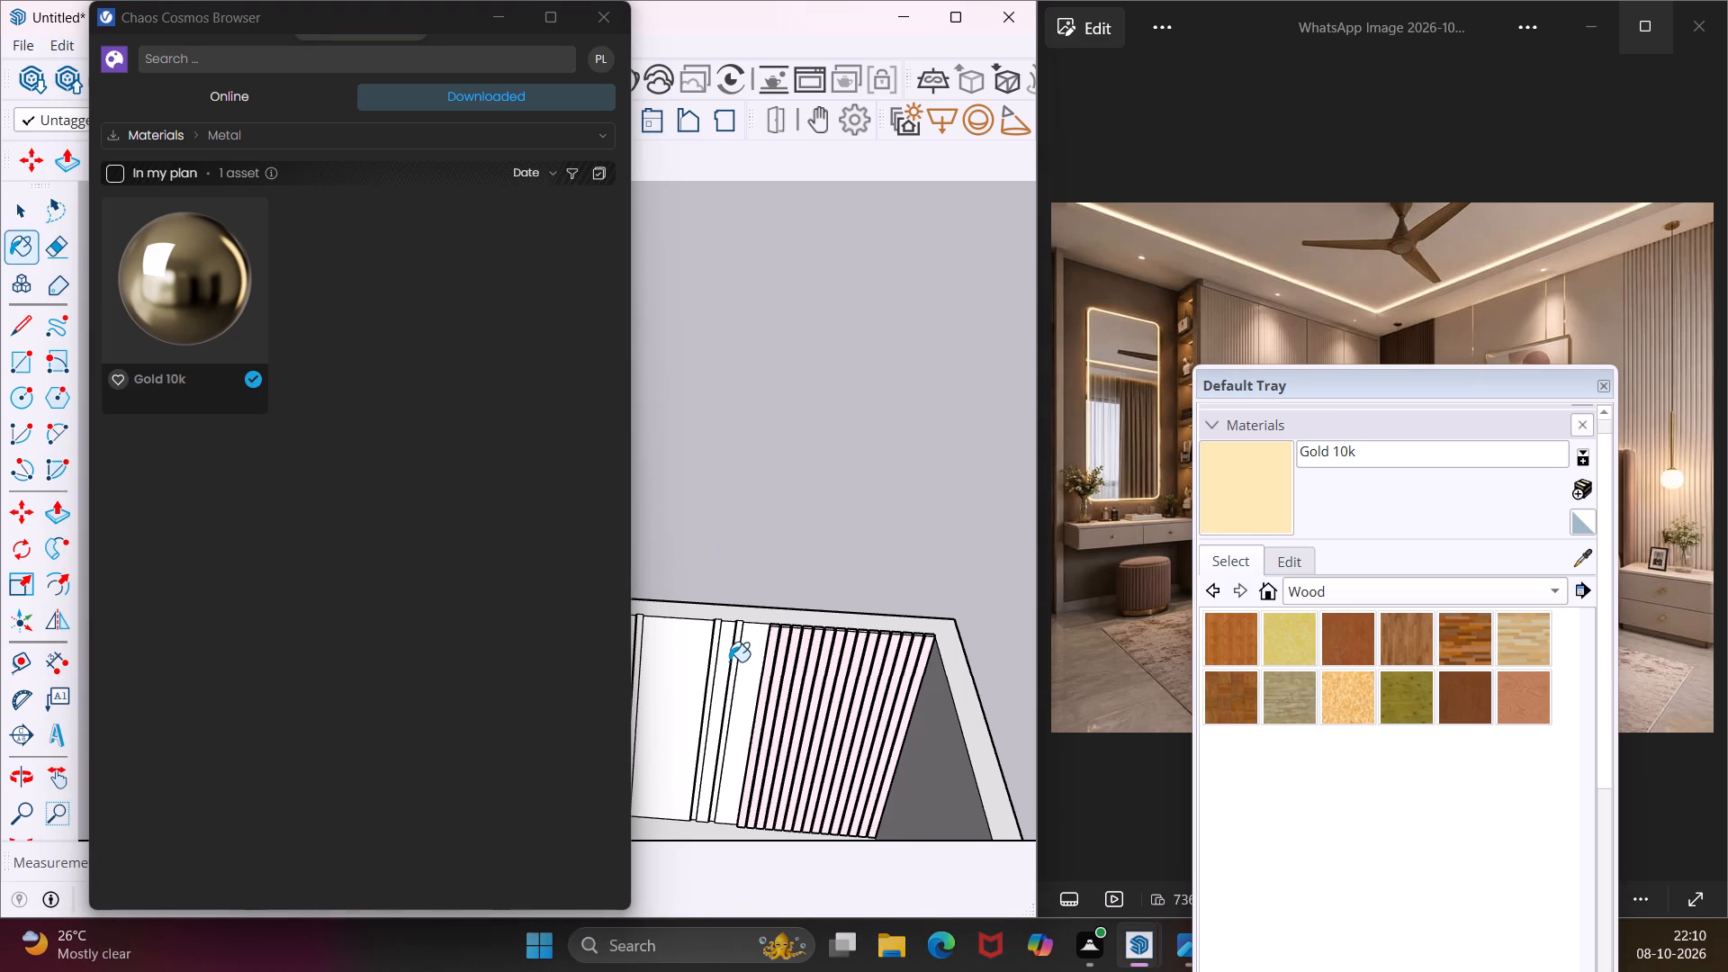
pyautogui.scroll(13, 713, 671)
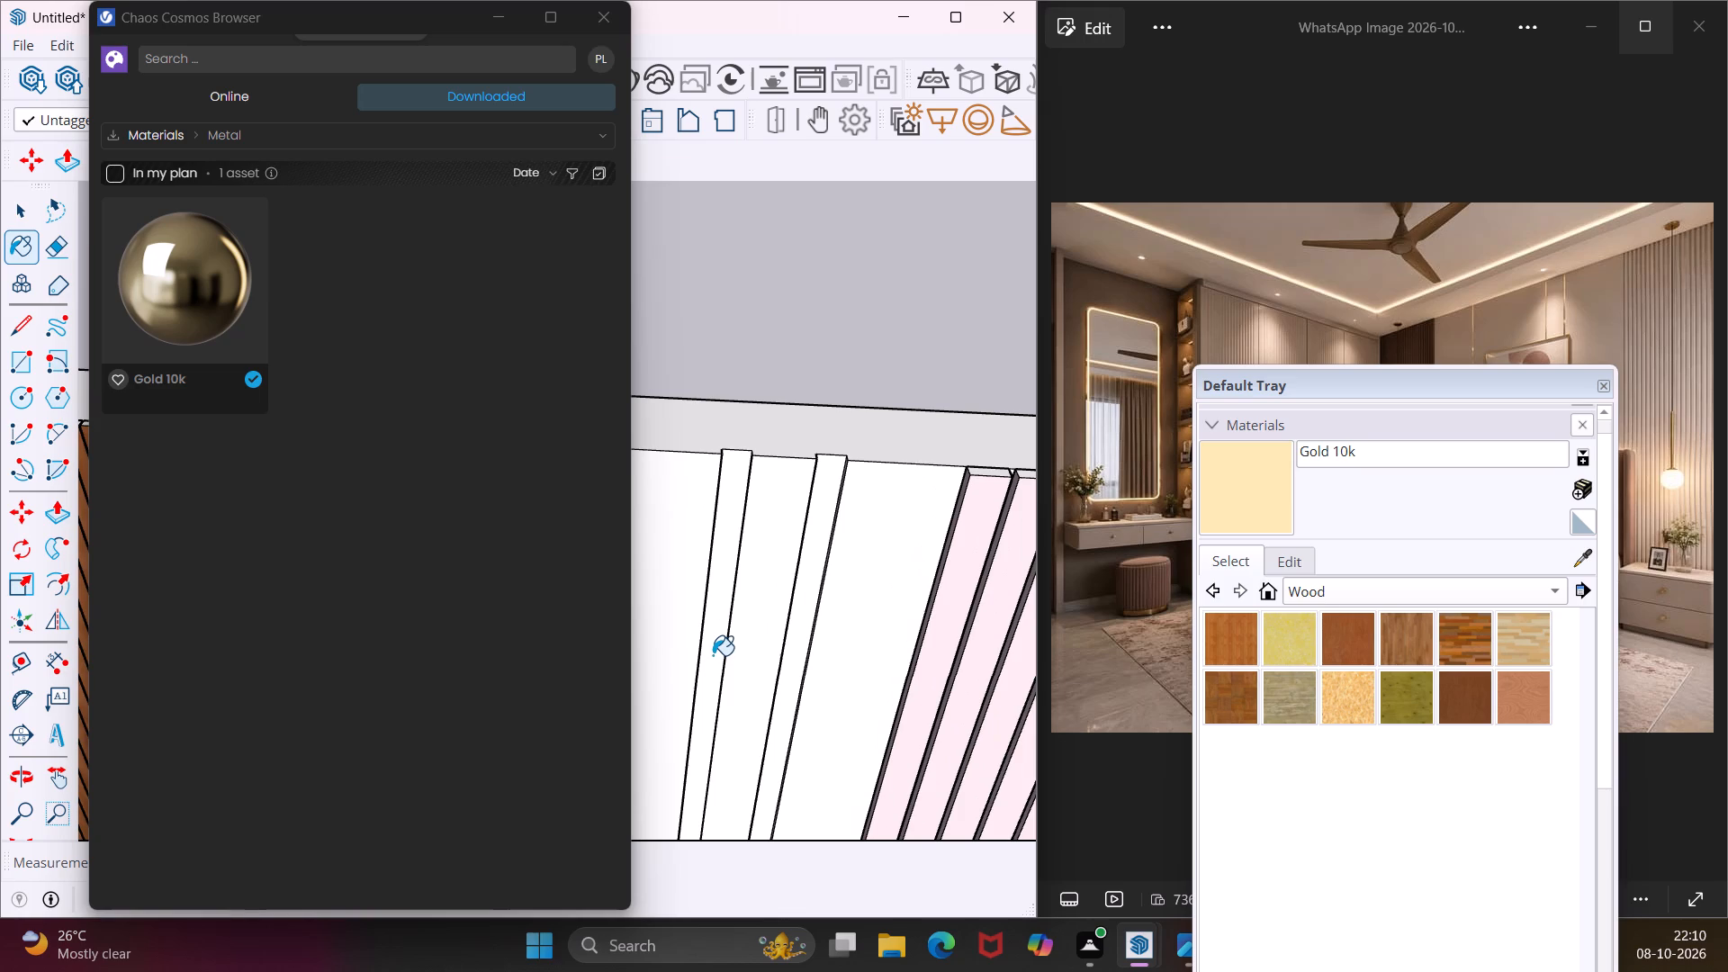
pyautogui.click(713, 652)
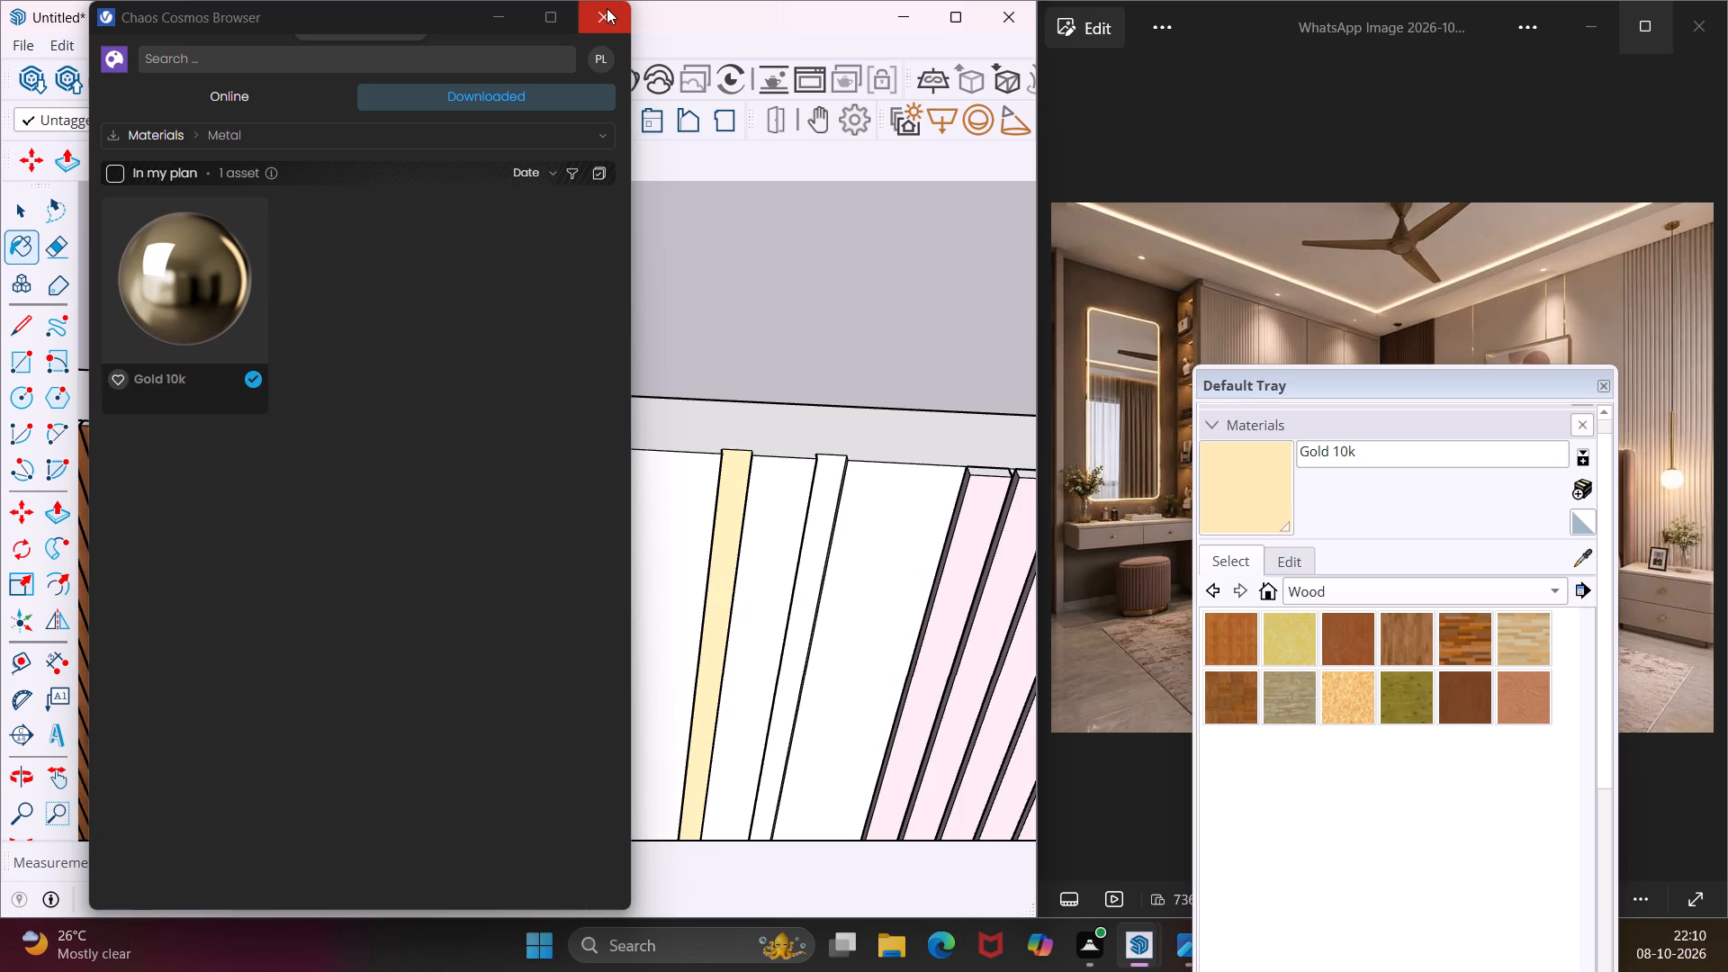
pyautogui.click(607, 8)
pyautogui.scroll(9, 730, 483)
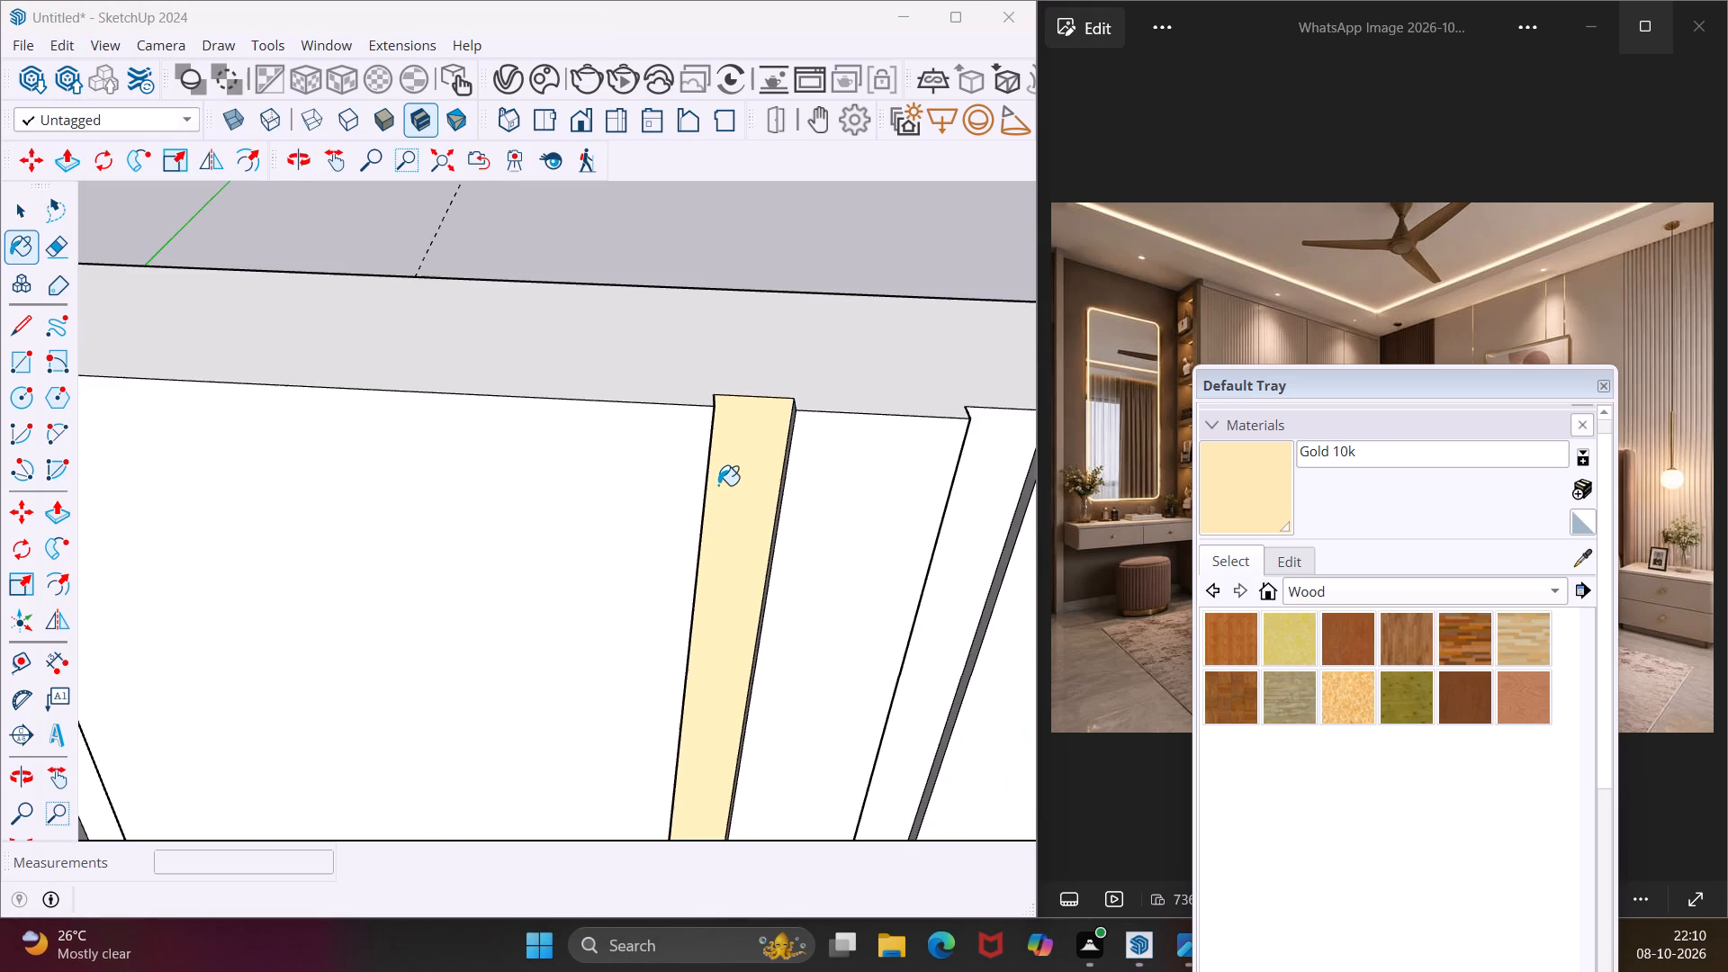
pyautogui.moveTo(718, 485); pyautogui.dragTo(506, 520, button='middle')
pyautogui.scroll(1, 509, 517)
pyautogui.scroll(4, 774, 473)
pyautogui.click(774, 473)
pyautogui.scroll(-10, 774, 473)
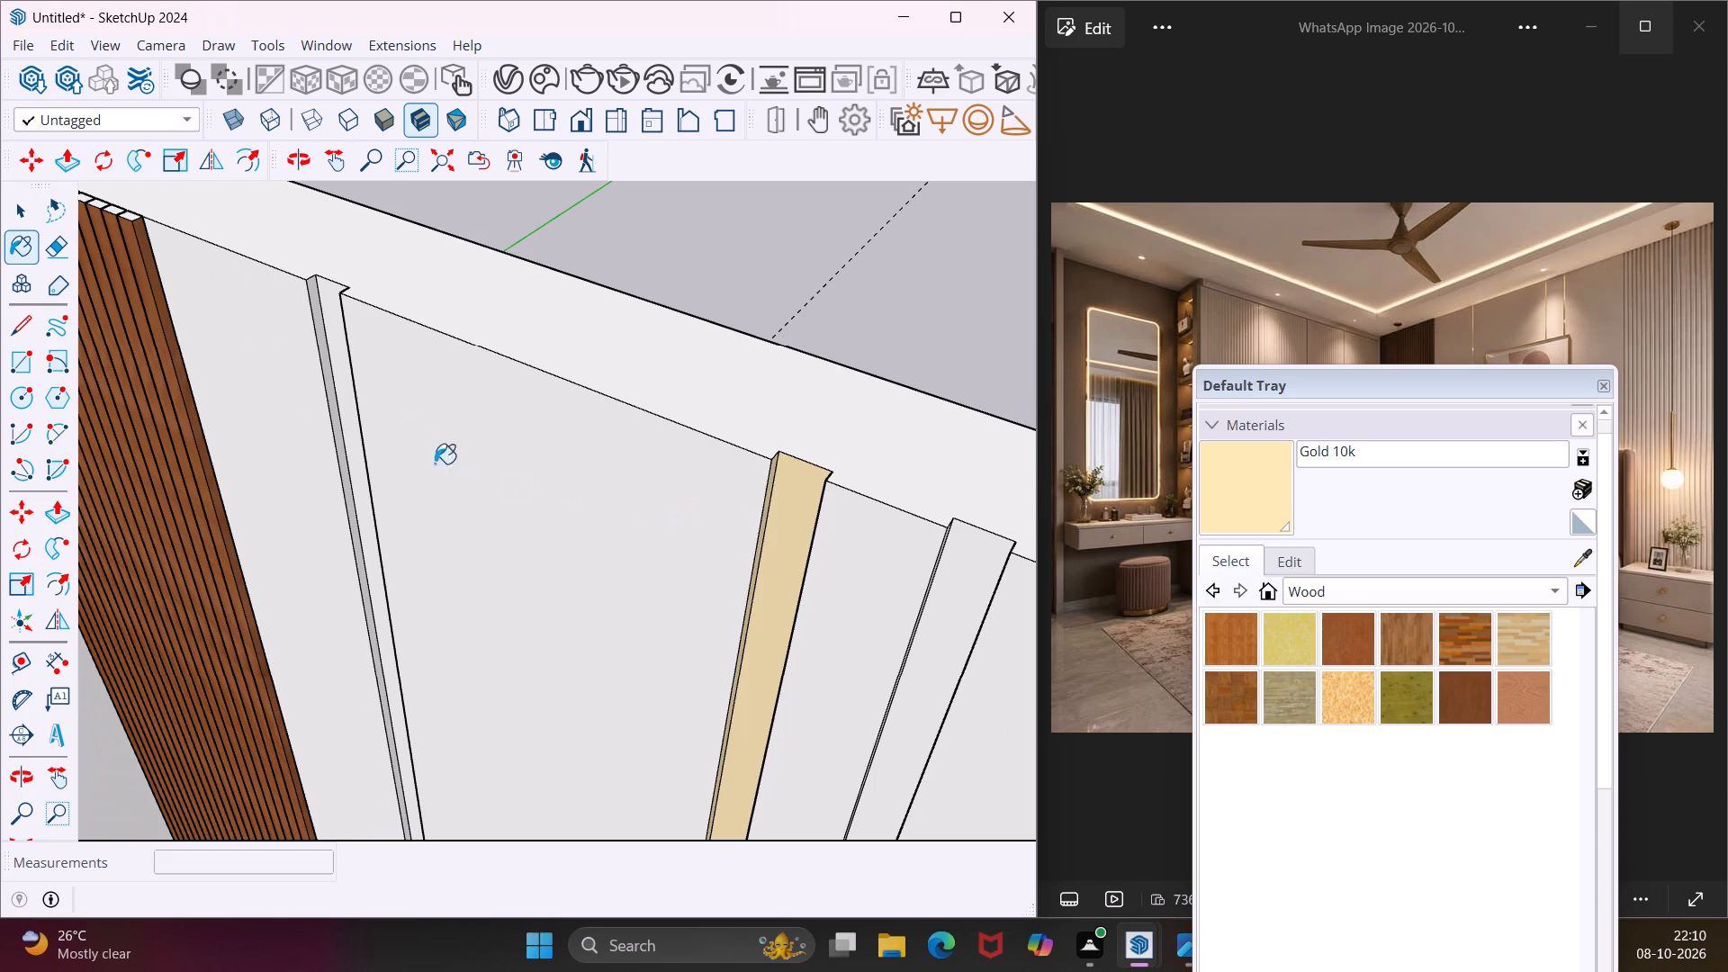
# Paint the front and visible side faces of the other two full-height back-wall strips with Gold 10k.
pyautogui.click(330, 376)
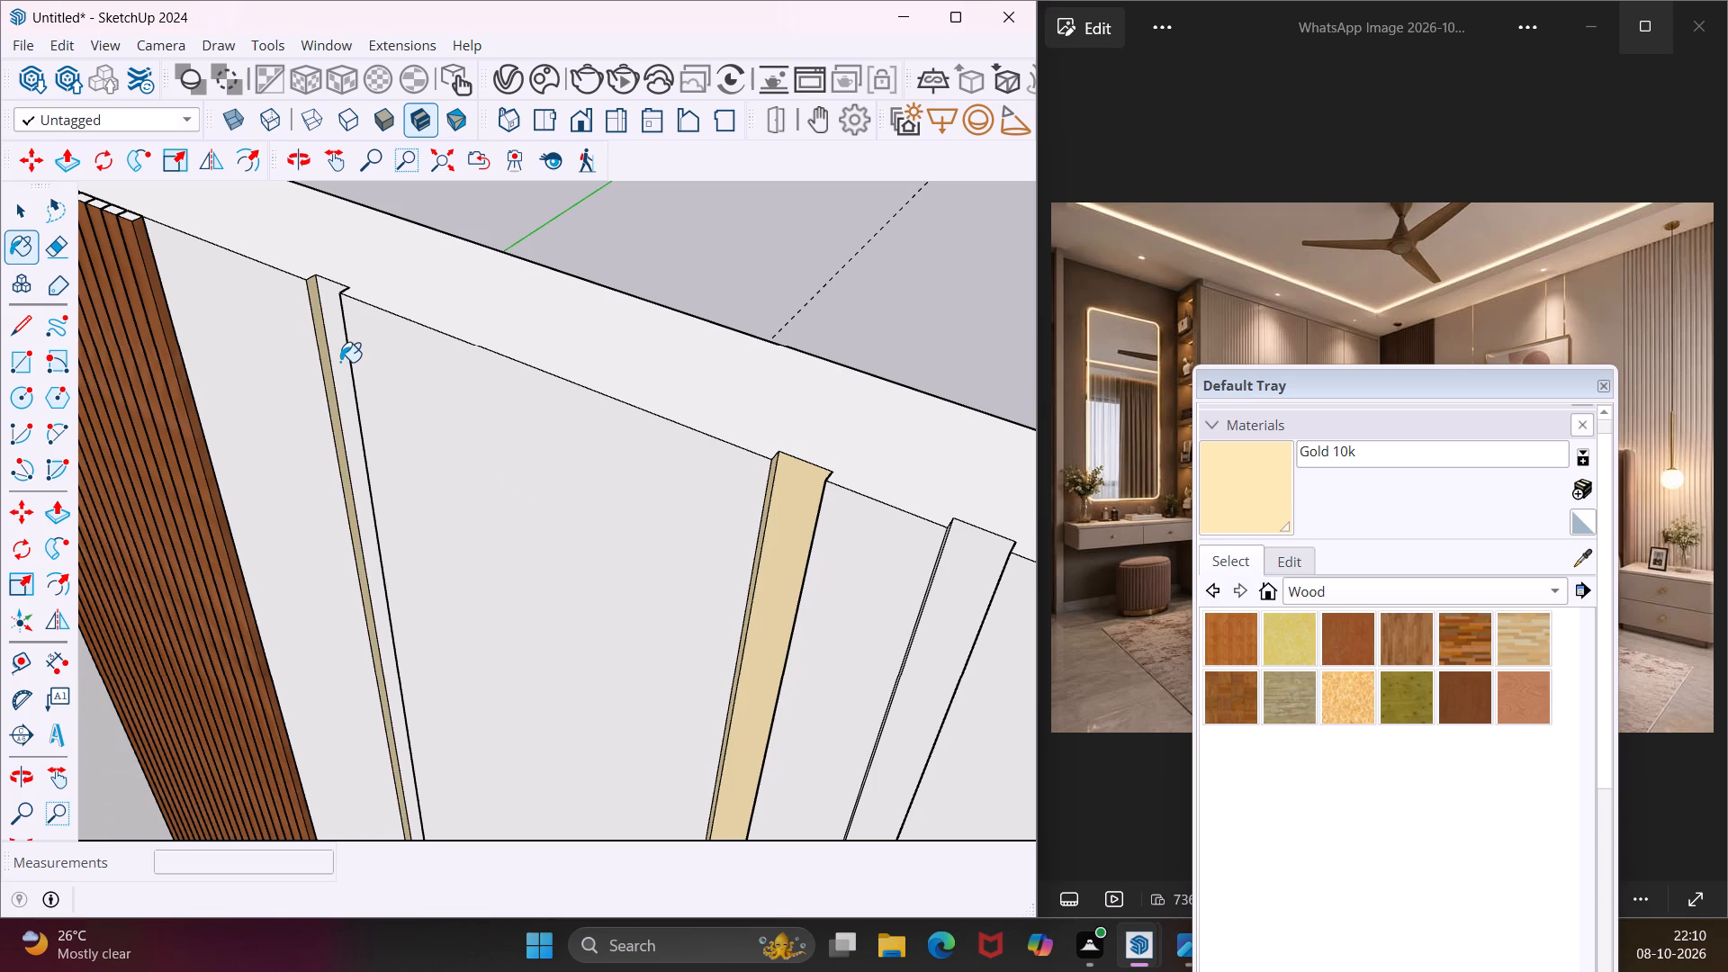
pyautogui.click(340, 362)
pyautogui.click(951, 571)
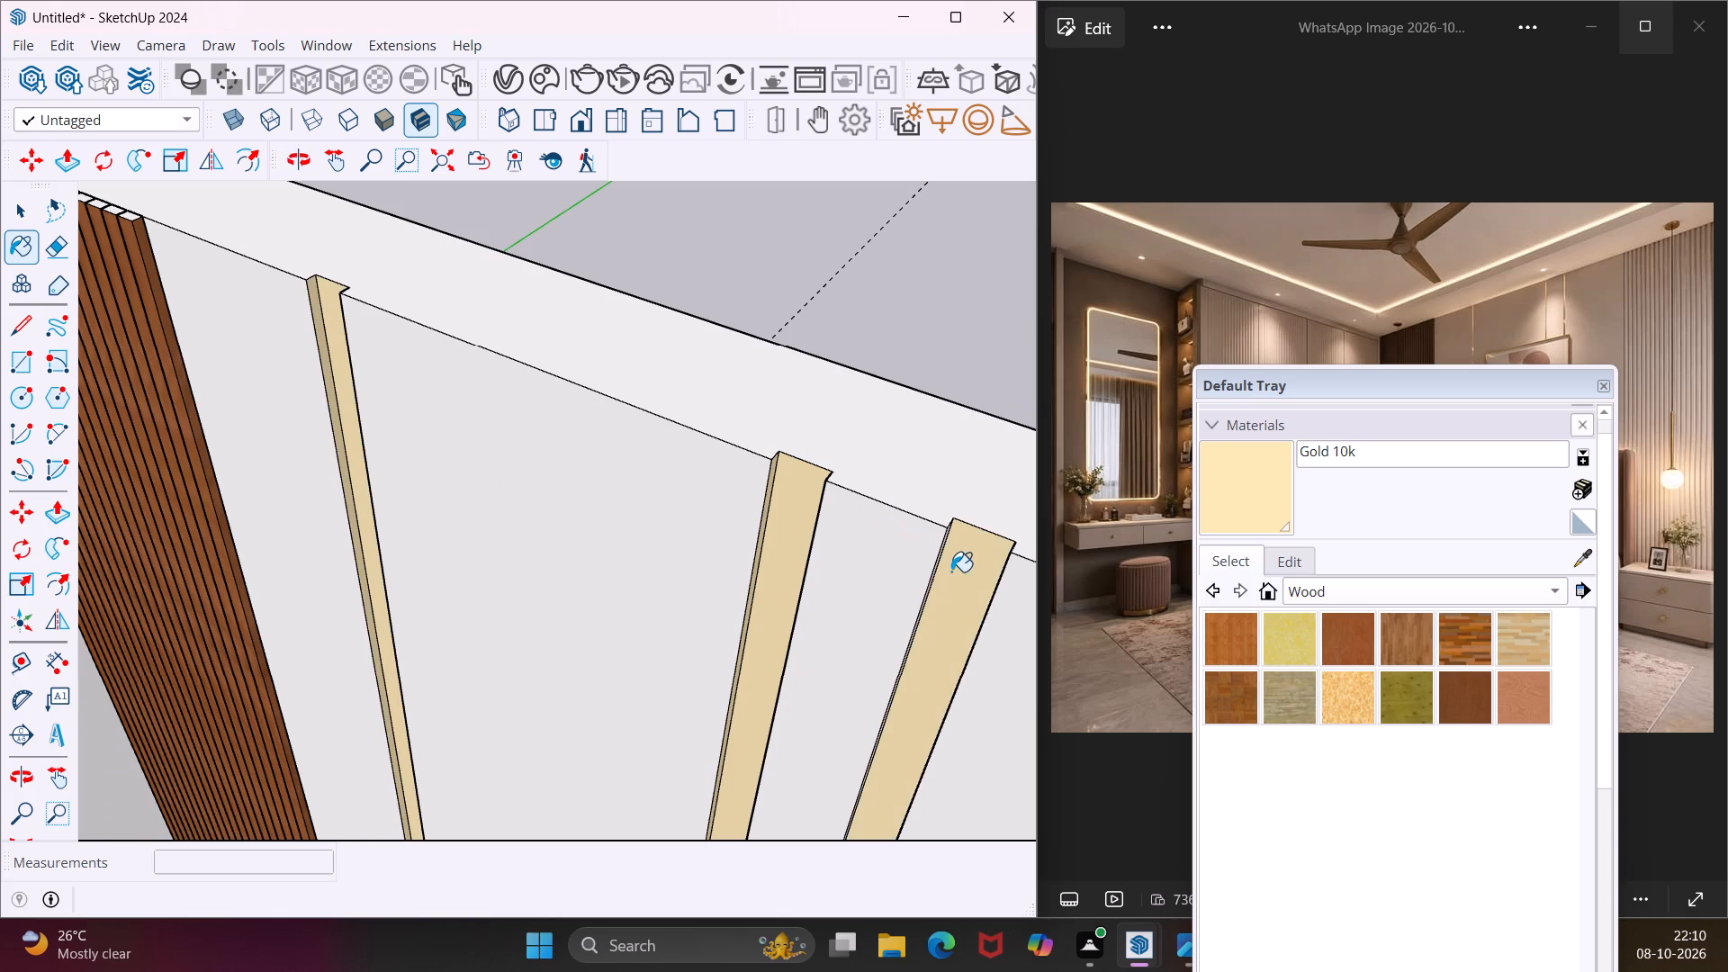
pyautogui.scroll(8, 959, 571)
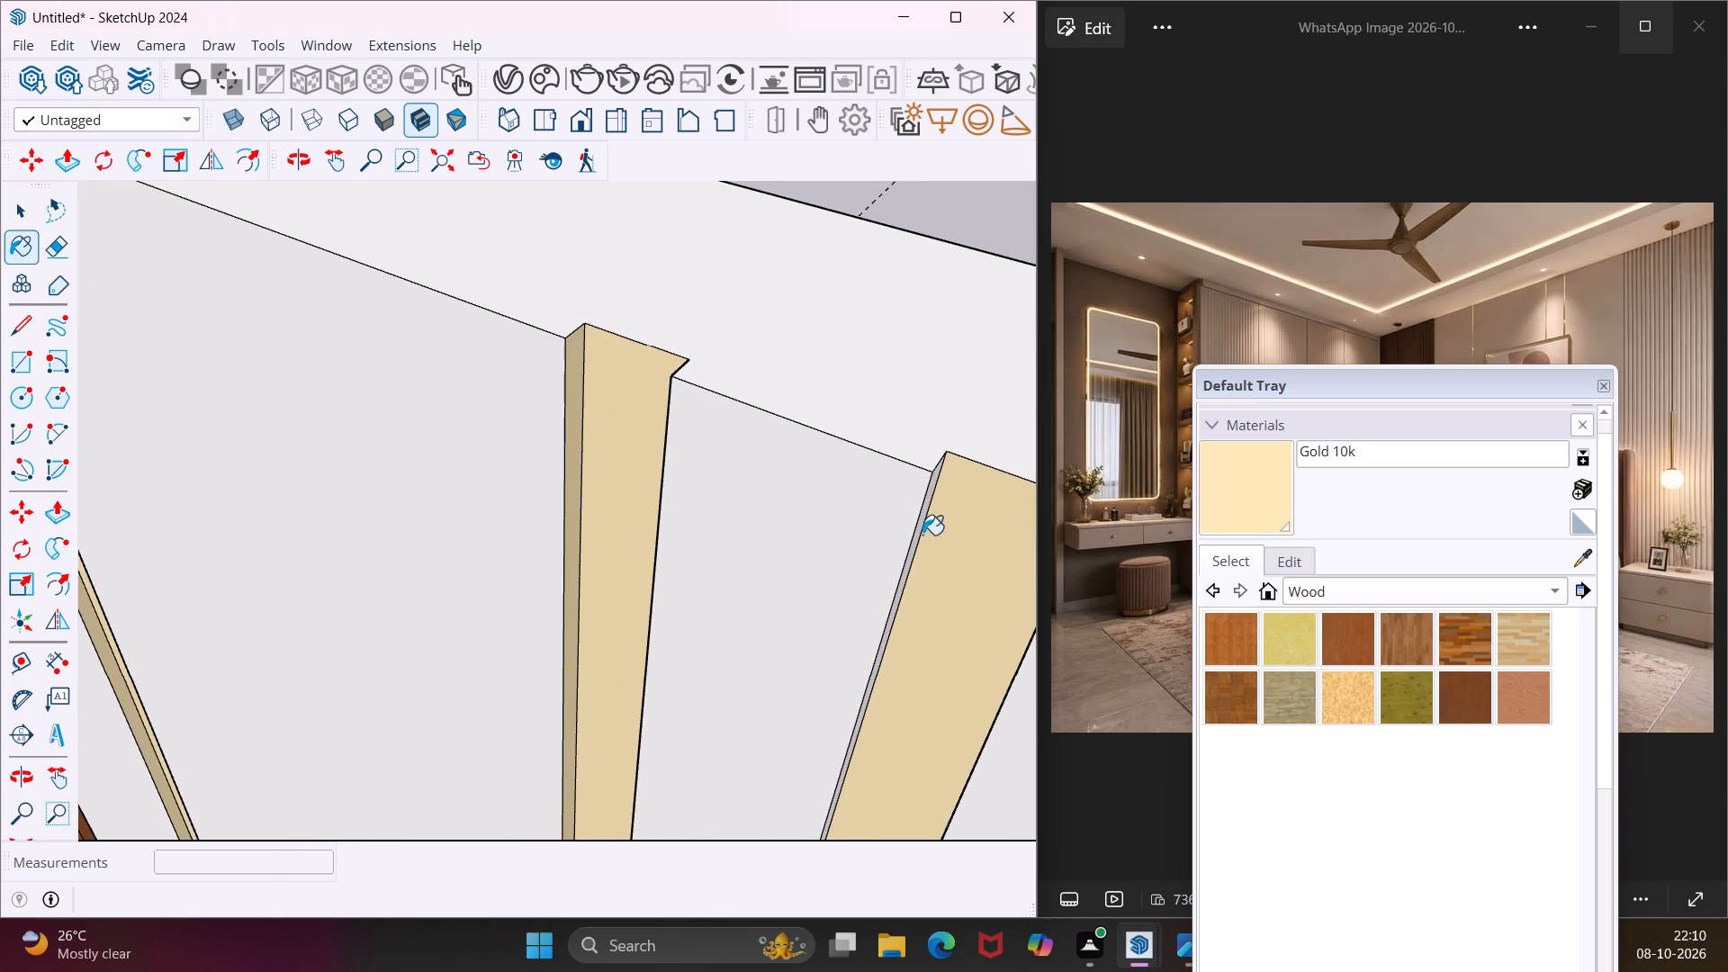
pyautogui.click(922, 535)
pyautogui.click(923, 523)
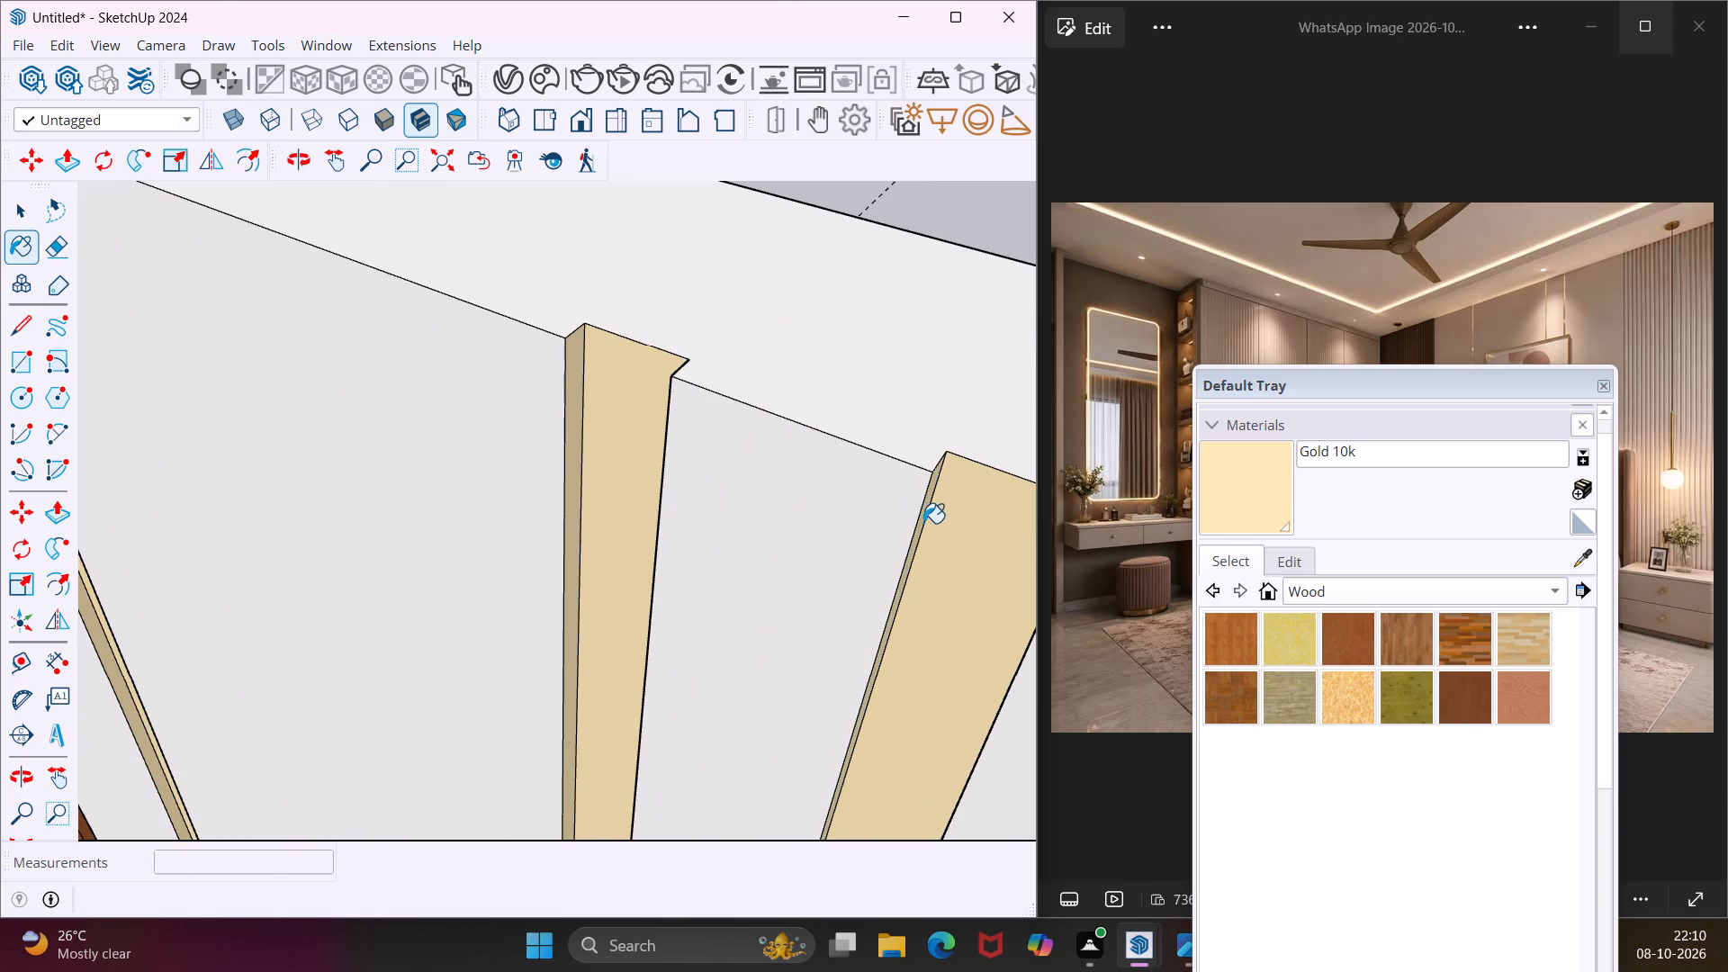
# Paint the unpainted opposite side faces of all three full-height back-wall strips with Gold 10k.
pyautogui.scroll(-12, 923, 523)
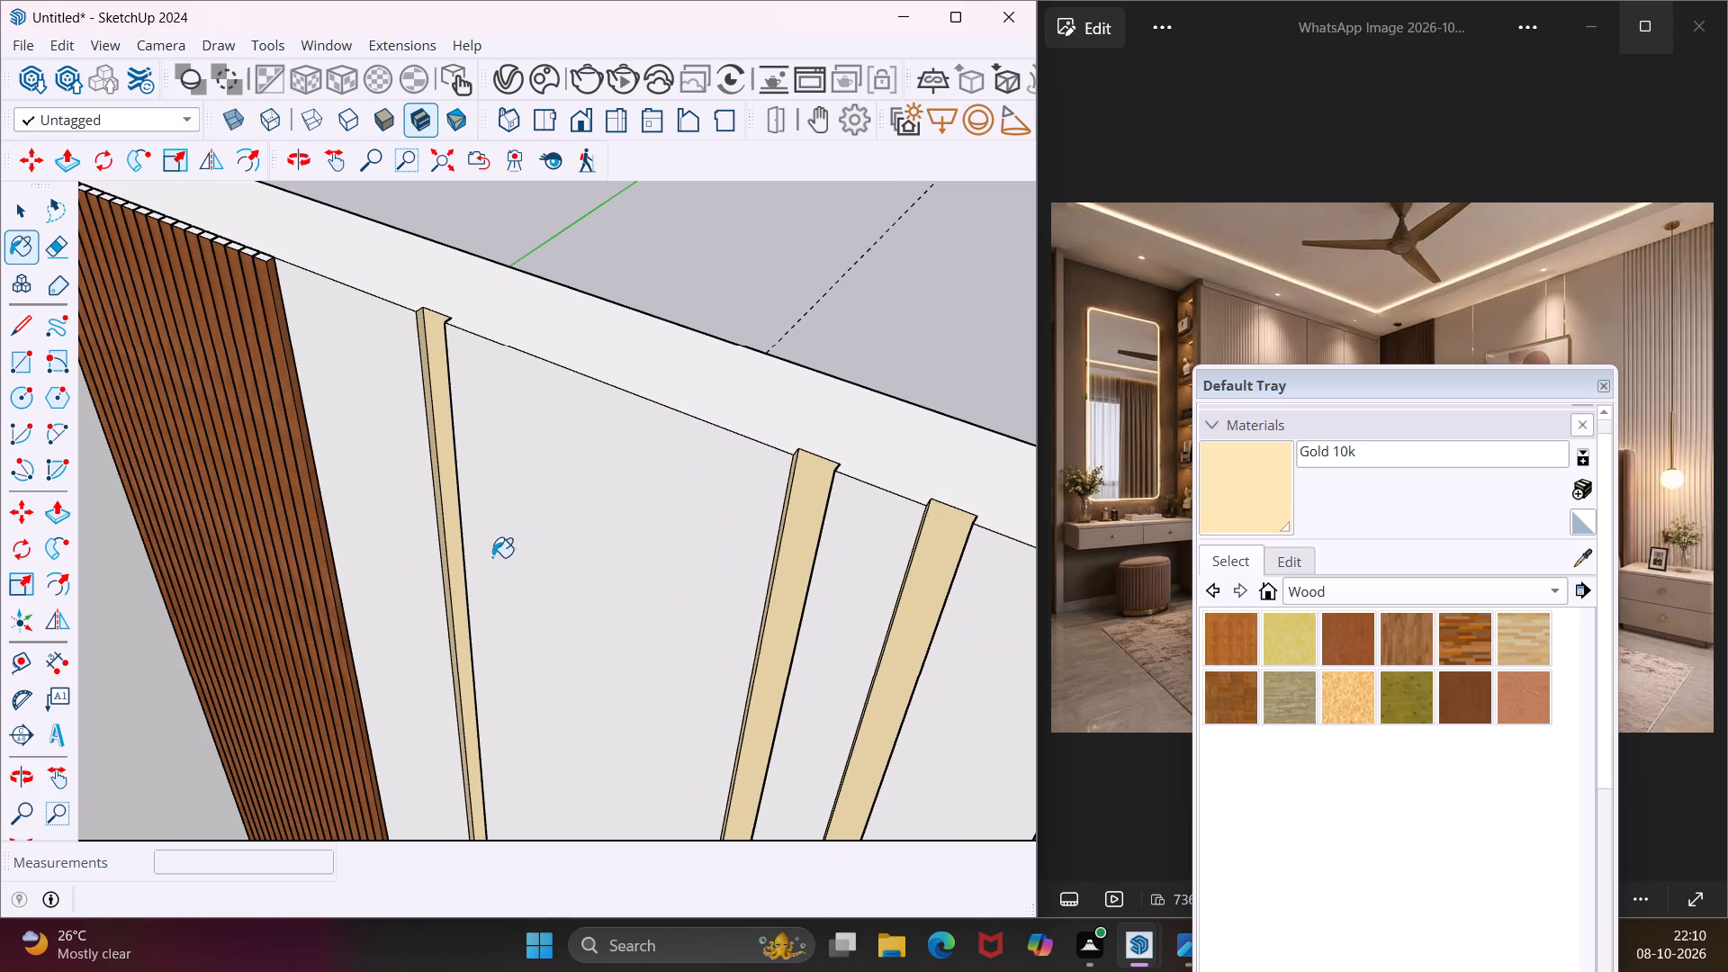
pyautogui.moveTo(492, 556); pyautogui.dragTo(987, 457, button='middle')
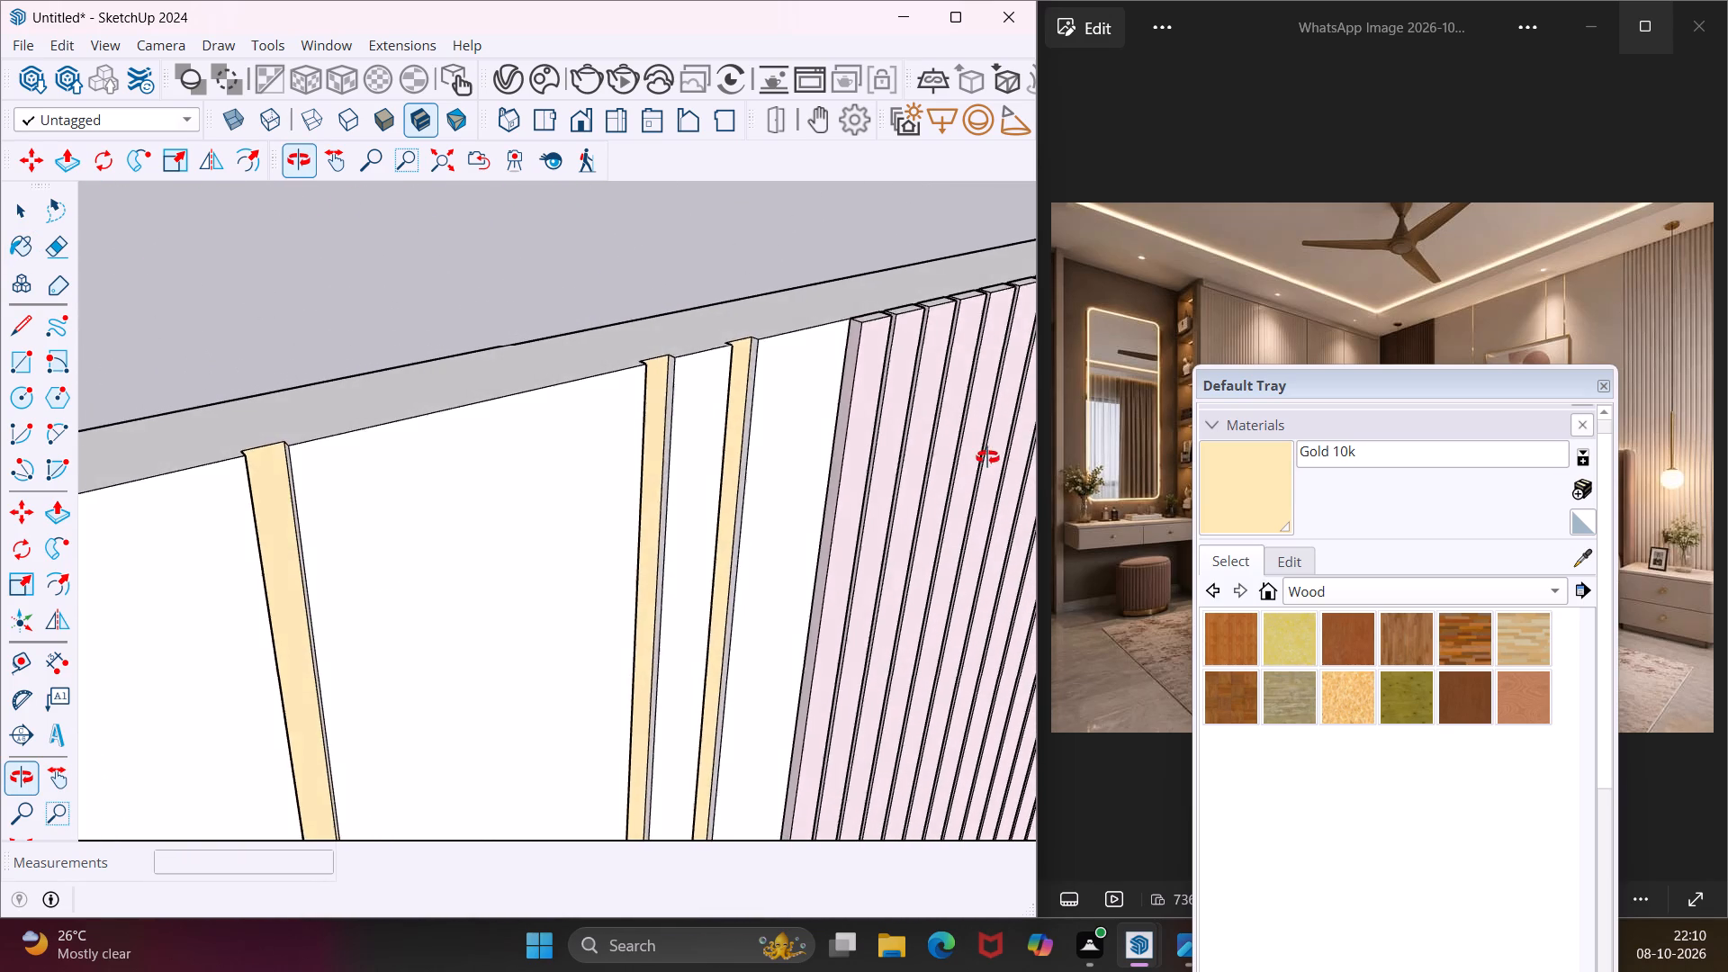
pyautogui.moveTo(987, 457); pyautogui.dragTo(1084, 428, button='middle')
pyautogui.scroll(2, 688, 452)
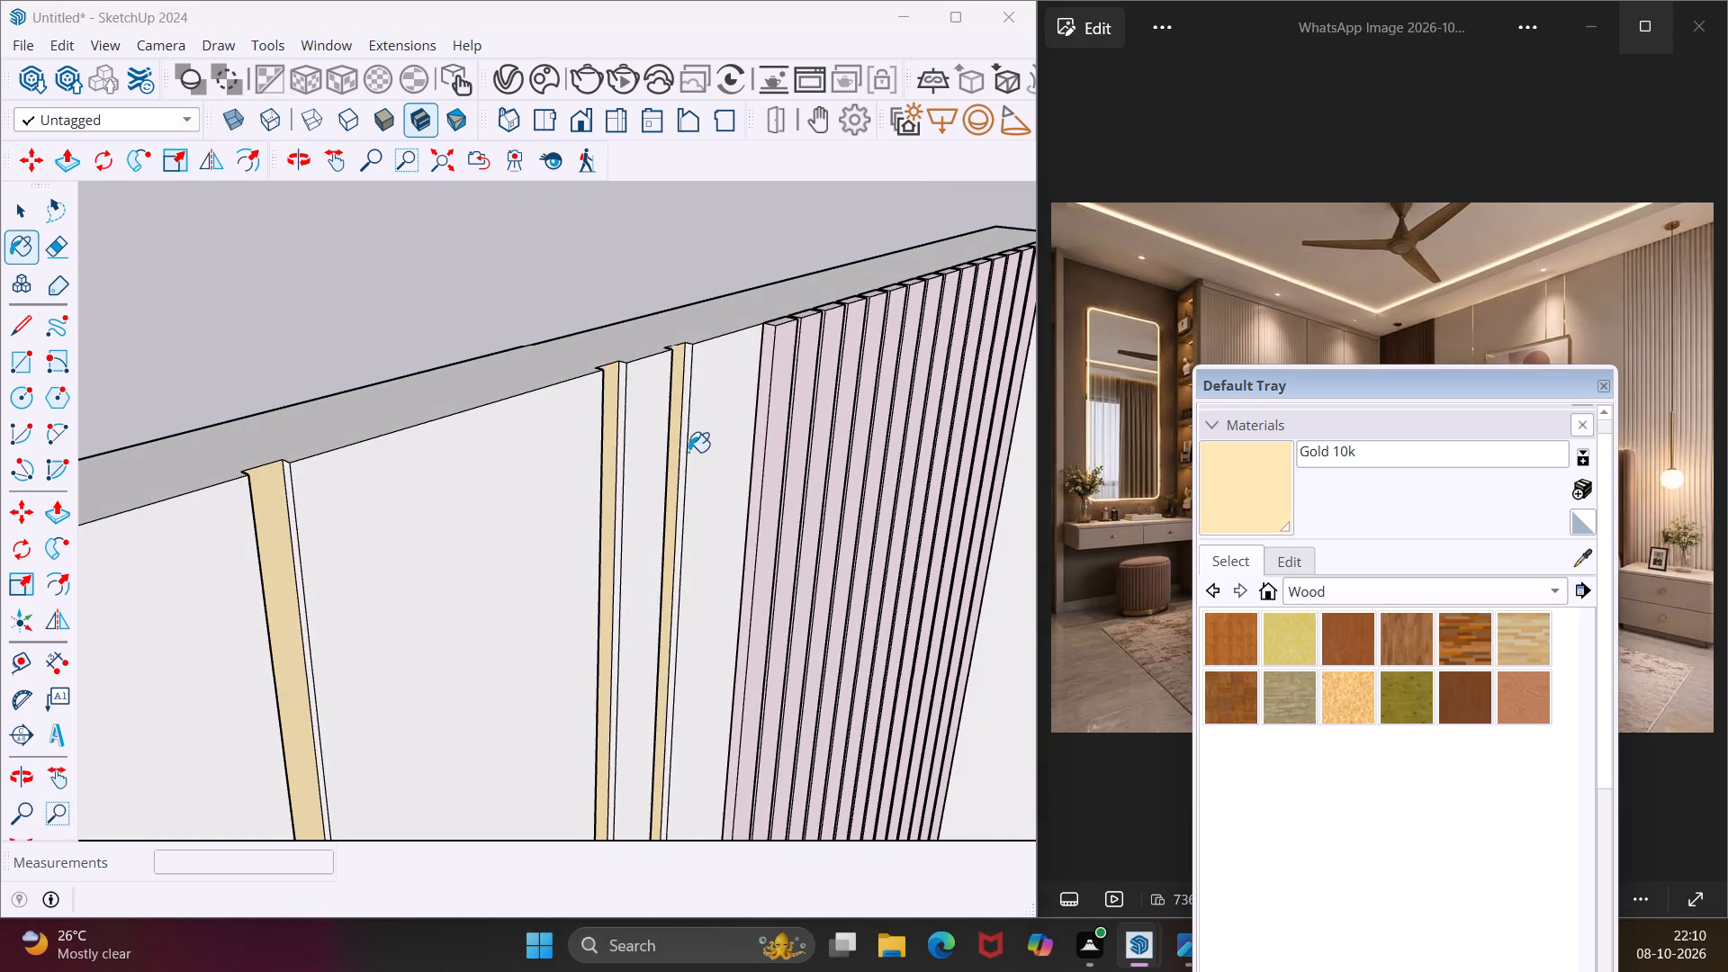
pyautogui.scroll(2, 688, 452)
pyautogui.click(682, 428)
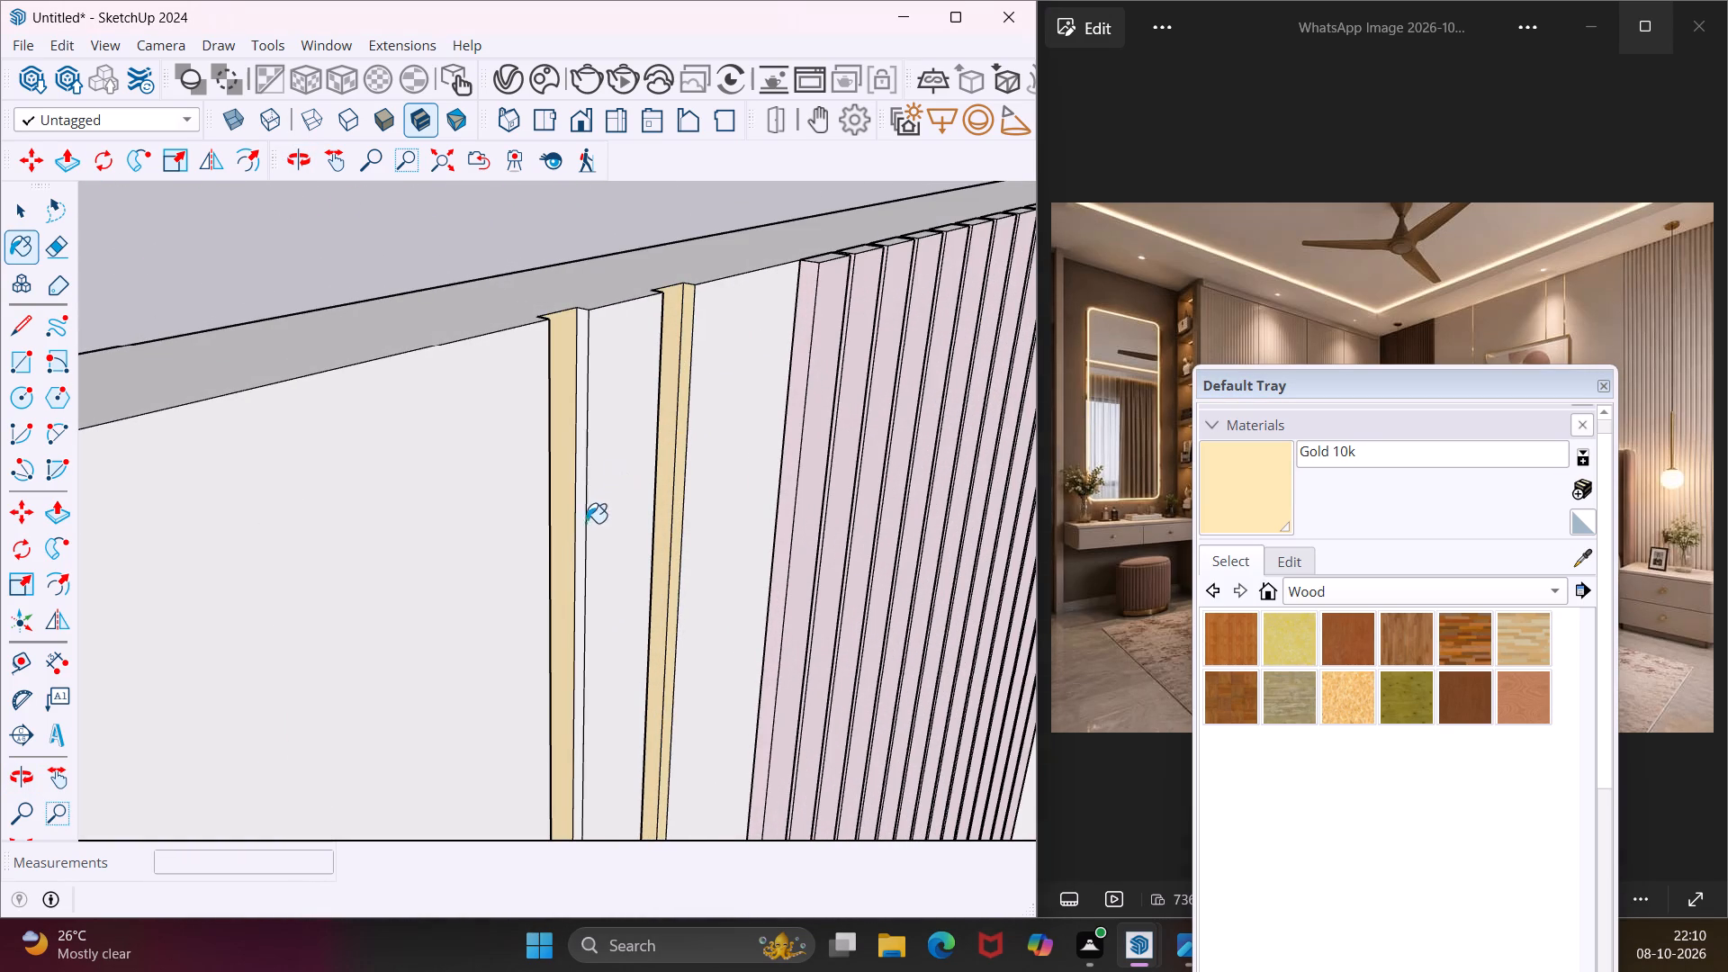
pyautogui.click(580, 539)
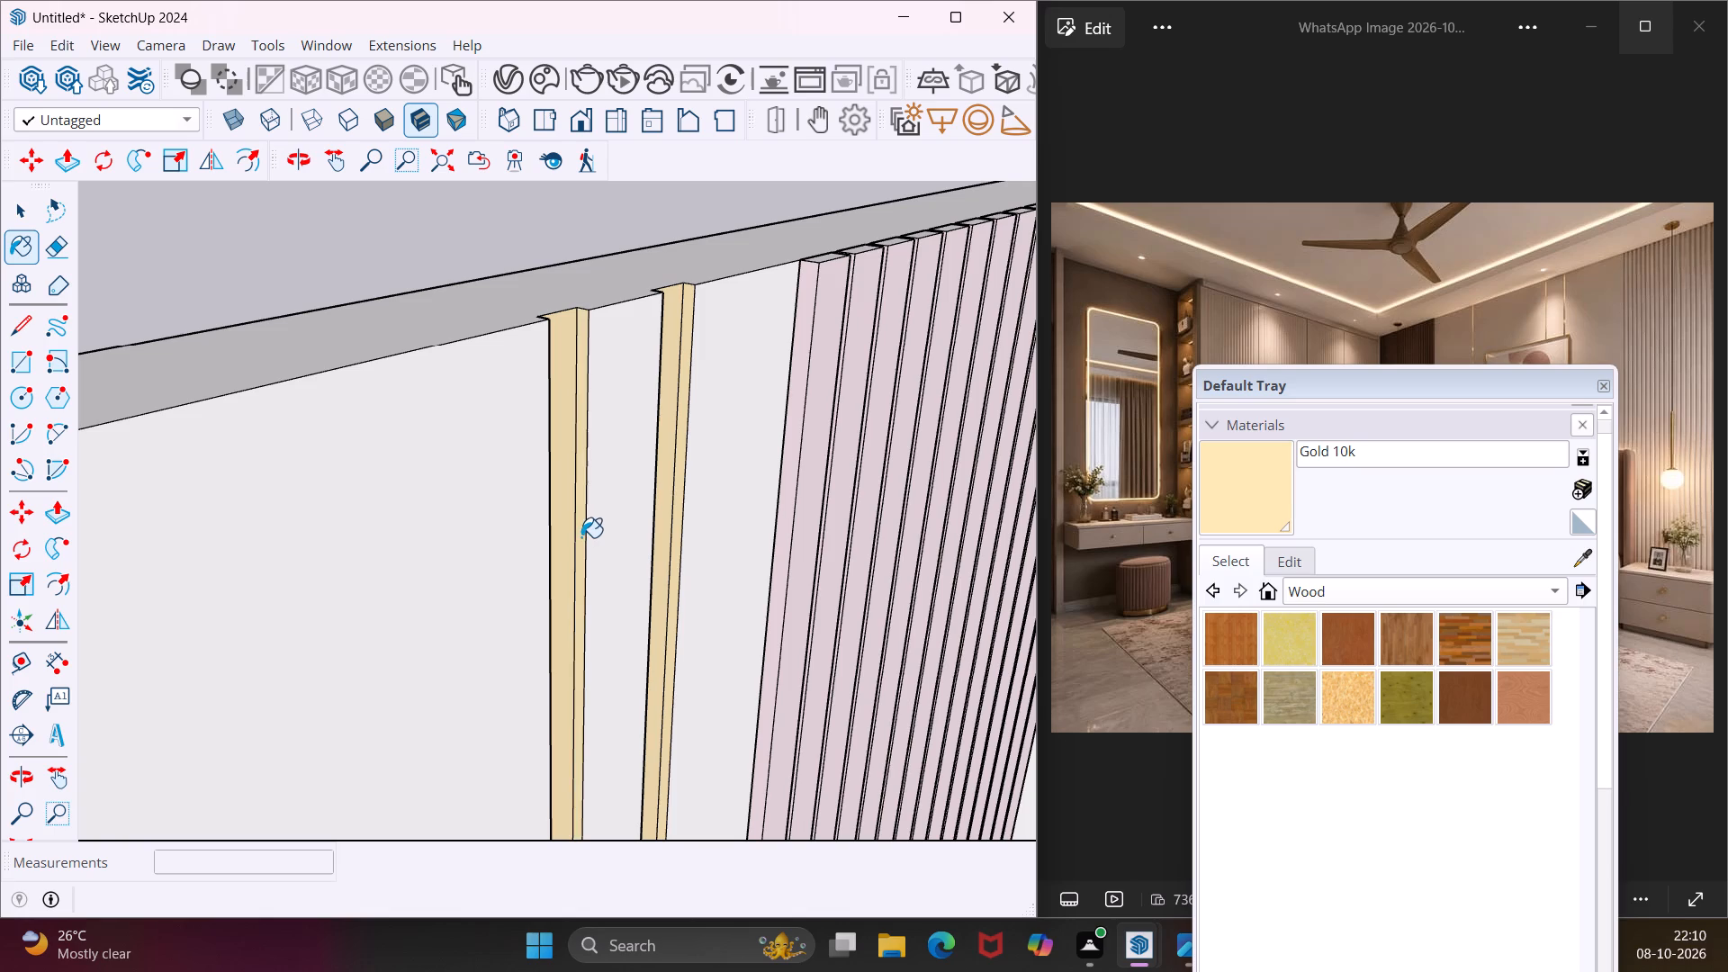
pyautogui.scroll(-9, 581, 537)
pyautogui.scroll(3, 377, 612)
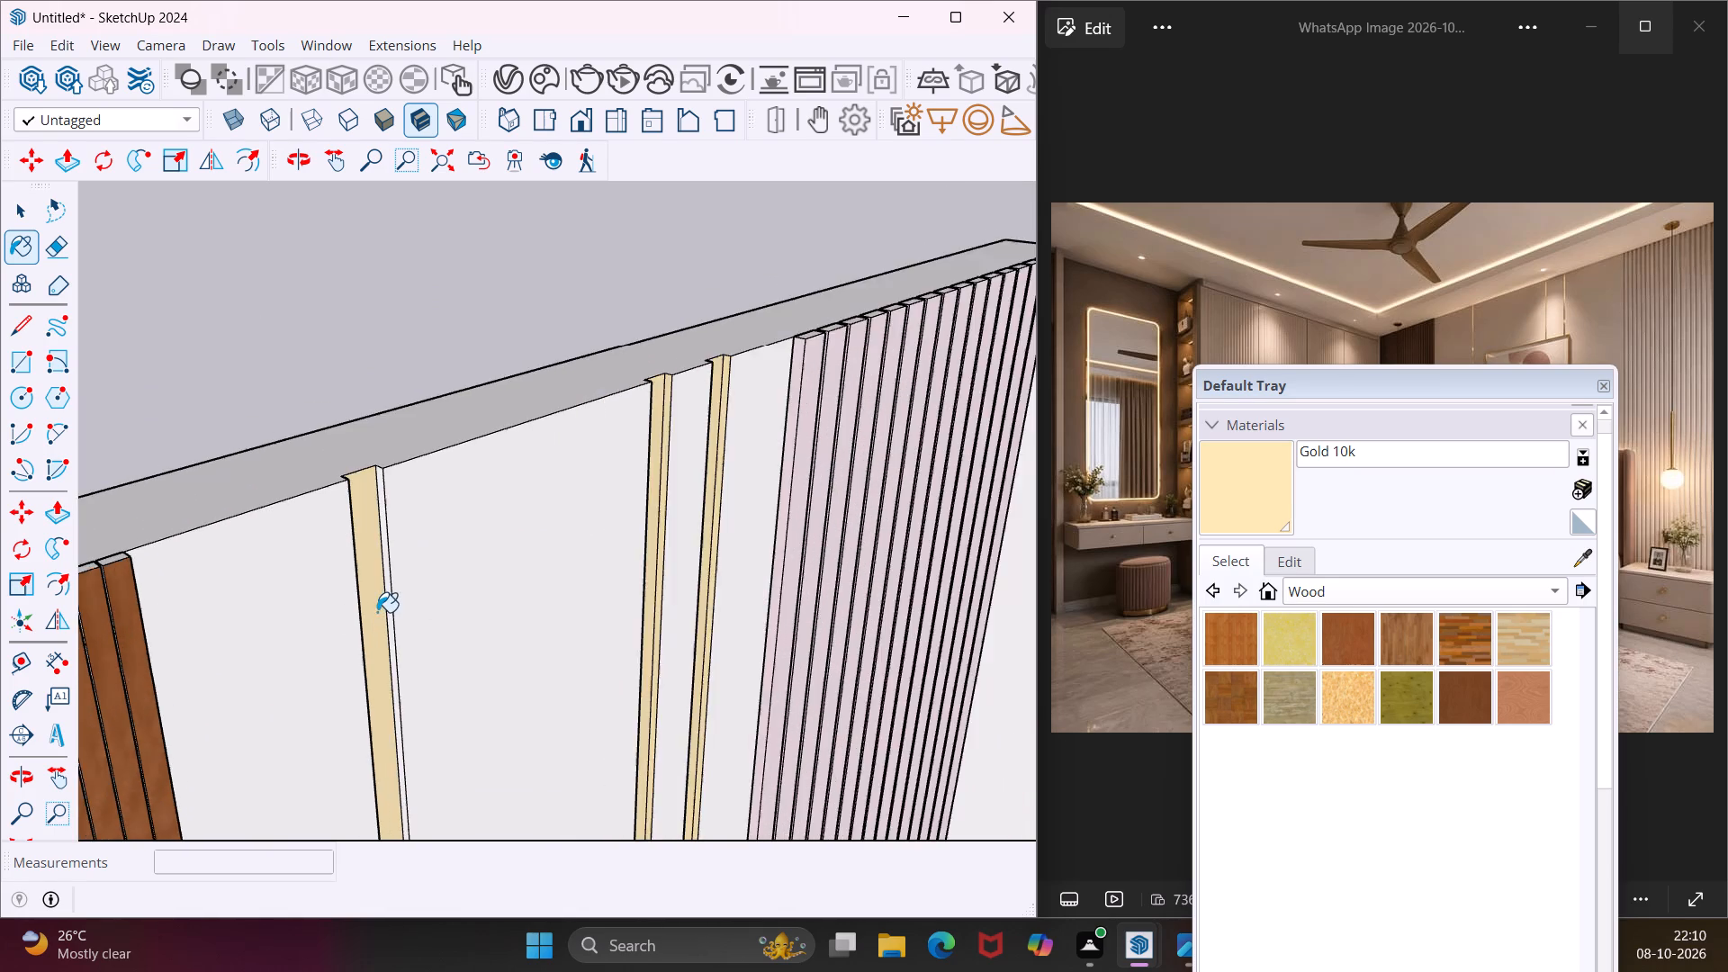
pyautogui.scroll(11, 377, 612)
pyautogui.click(411, 582)
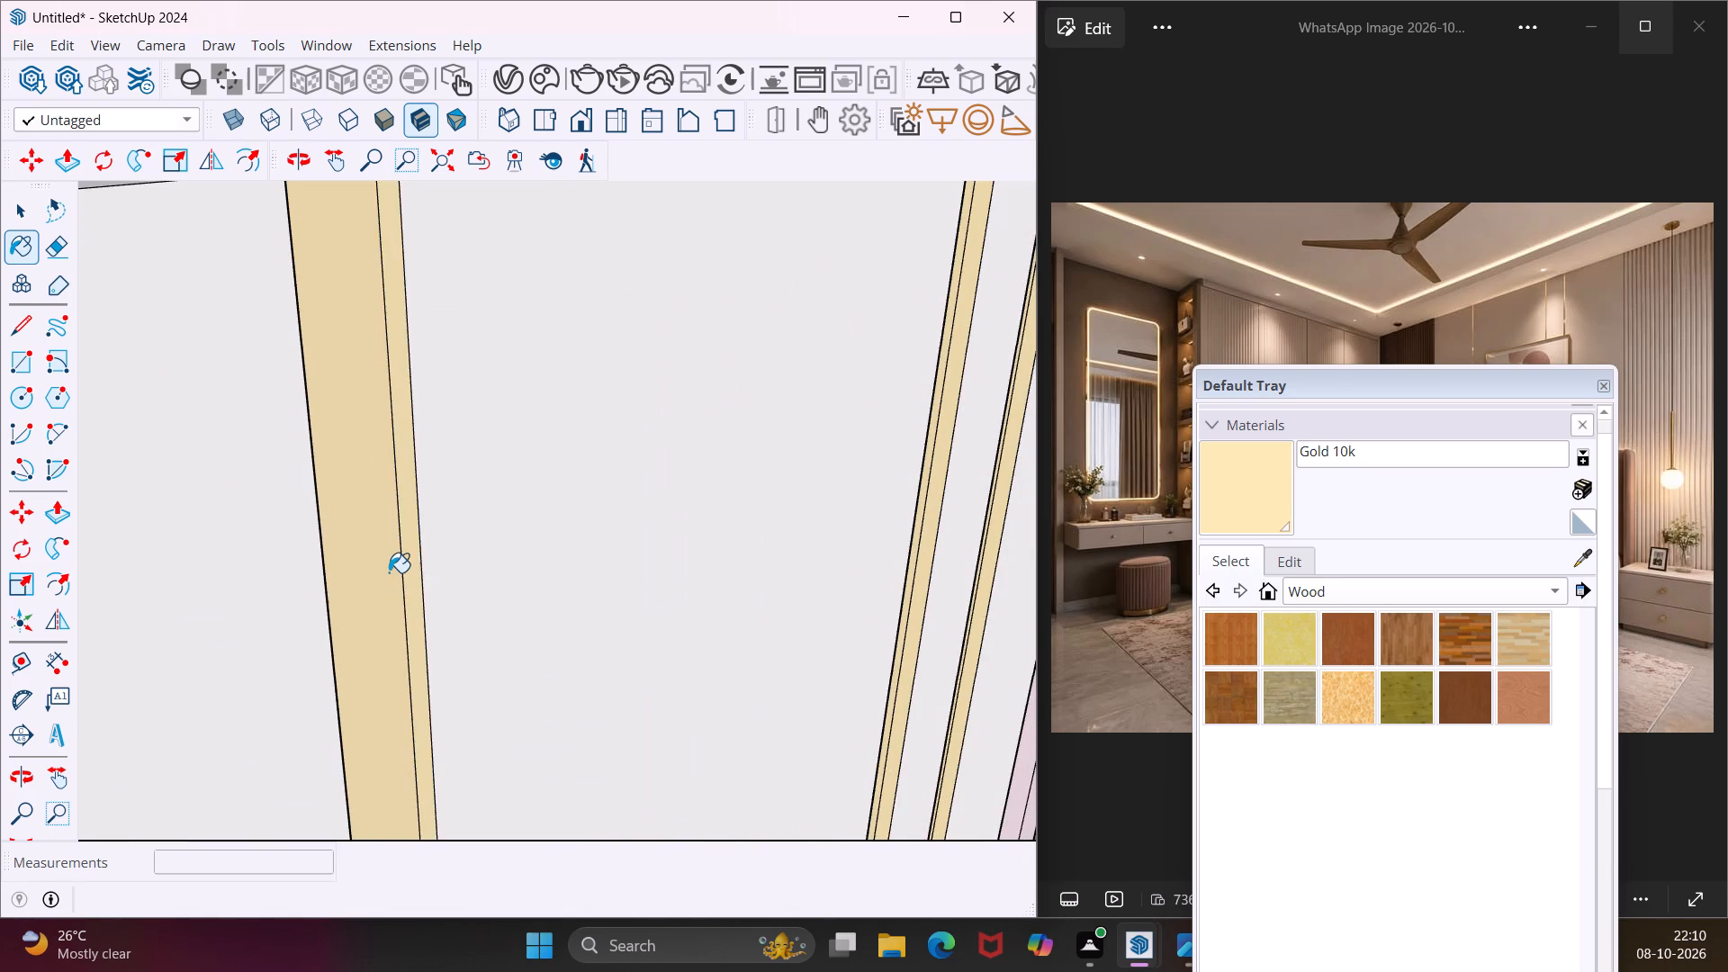
pyautogui.scroll(-17, 389, 572)
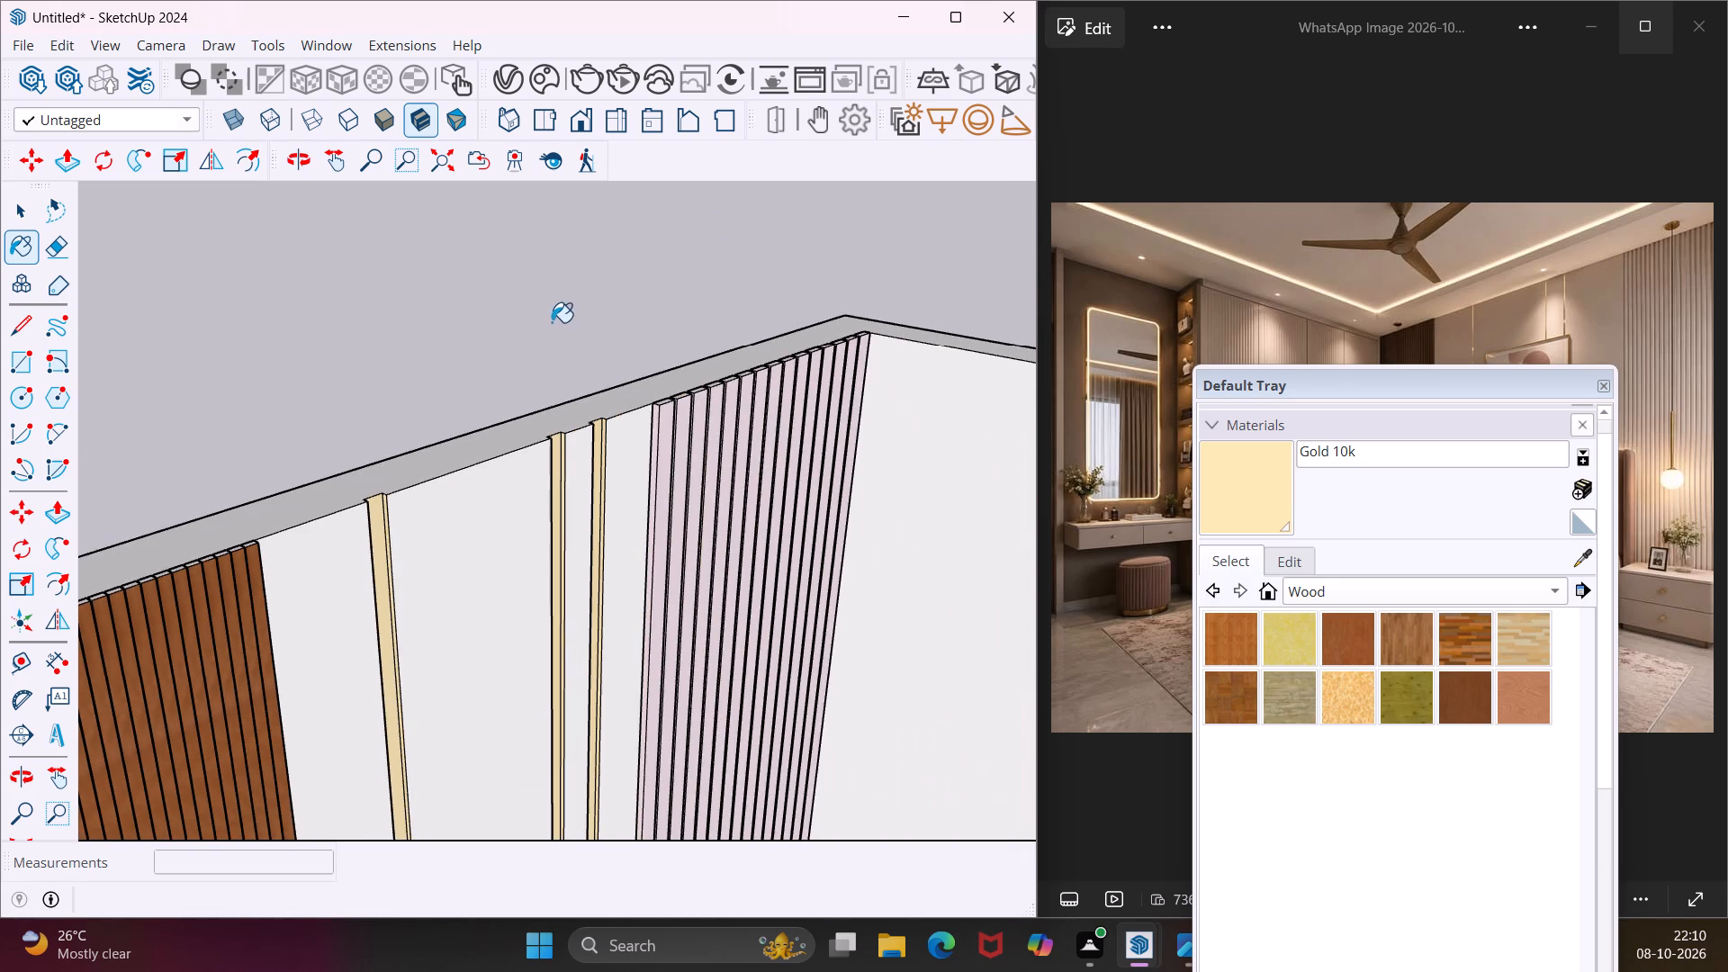
pyautogui.moveTo(552, 322); pyautogui.dragTo(405, 342, button='middle')
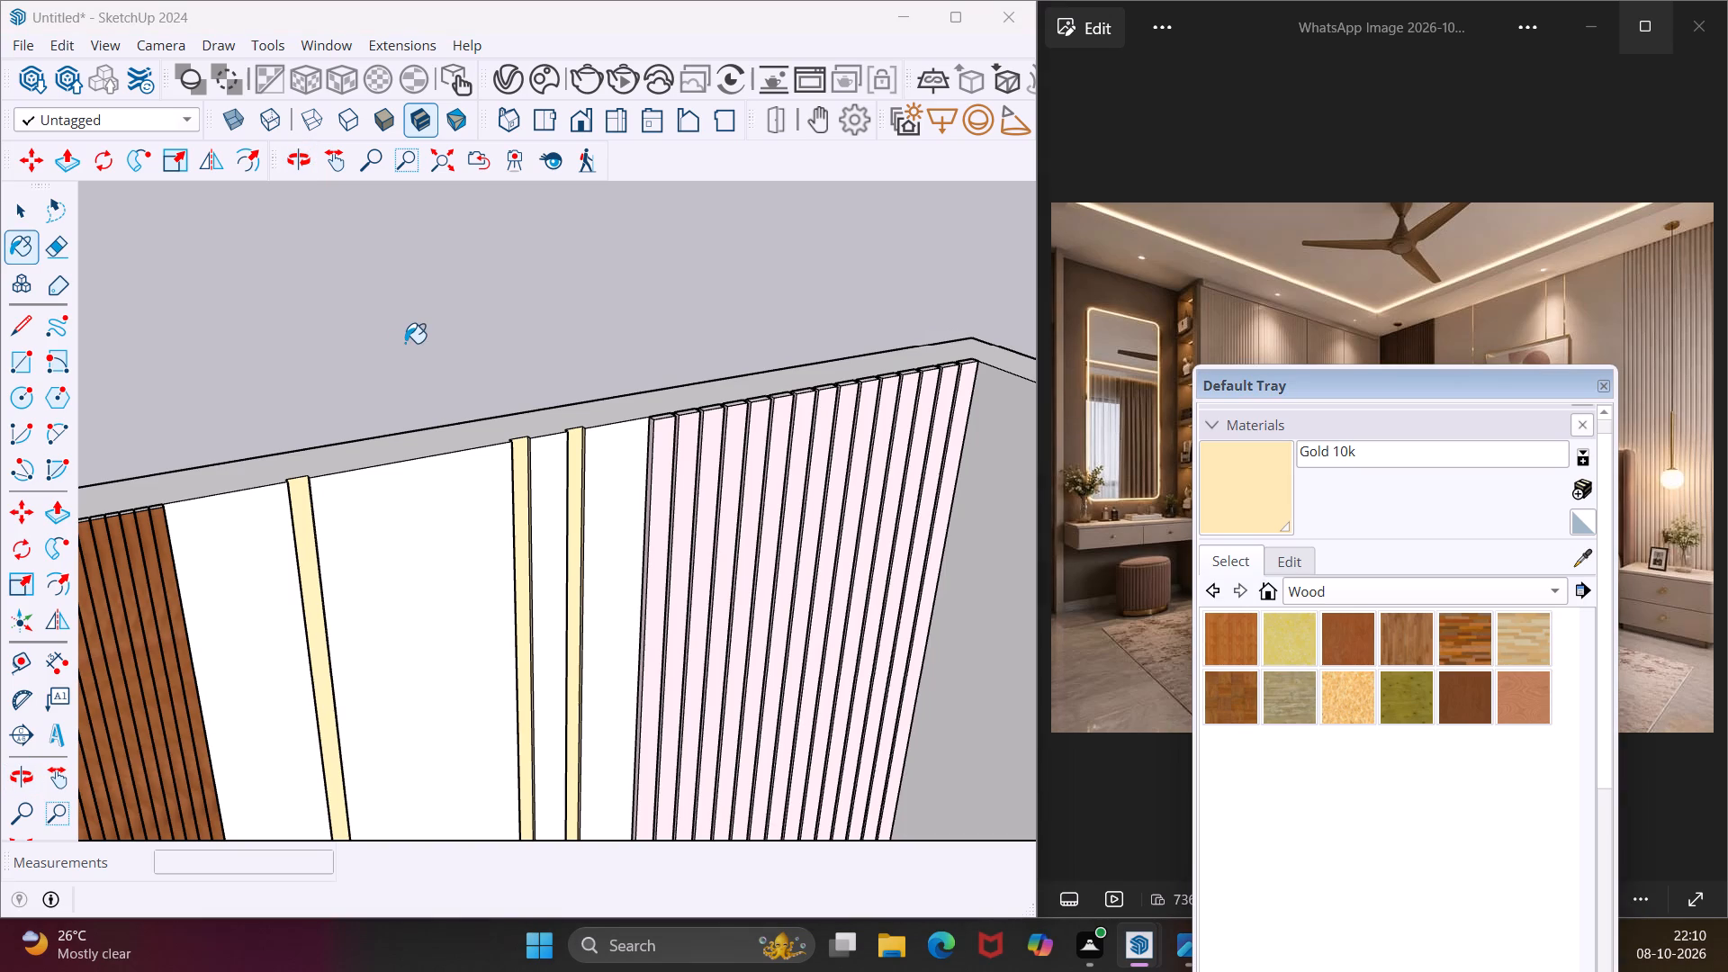
pyautogui.press('Escape')
pyautogui.press('space')
# Move the Default Tray aside to uncover more of the reference picture, with the back wall in full view.
pyautogui.scroll(-10, 445, 324)
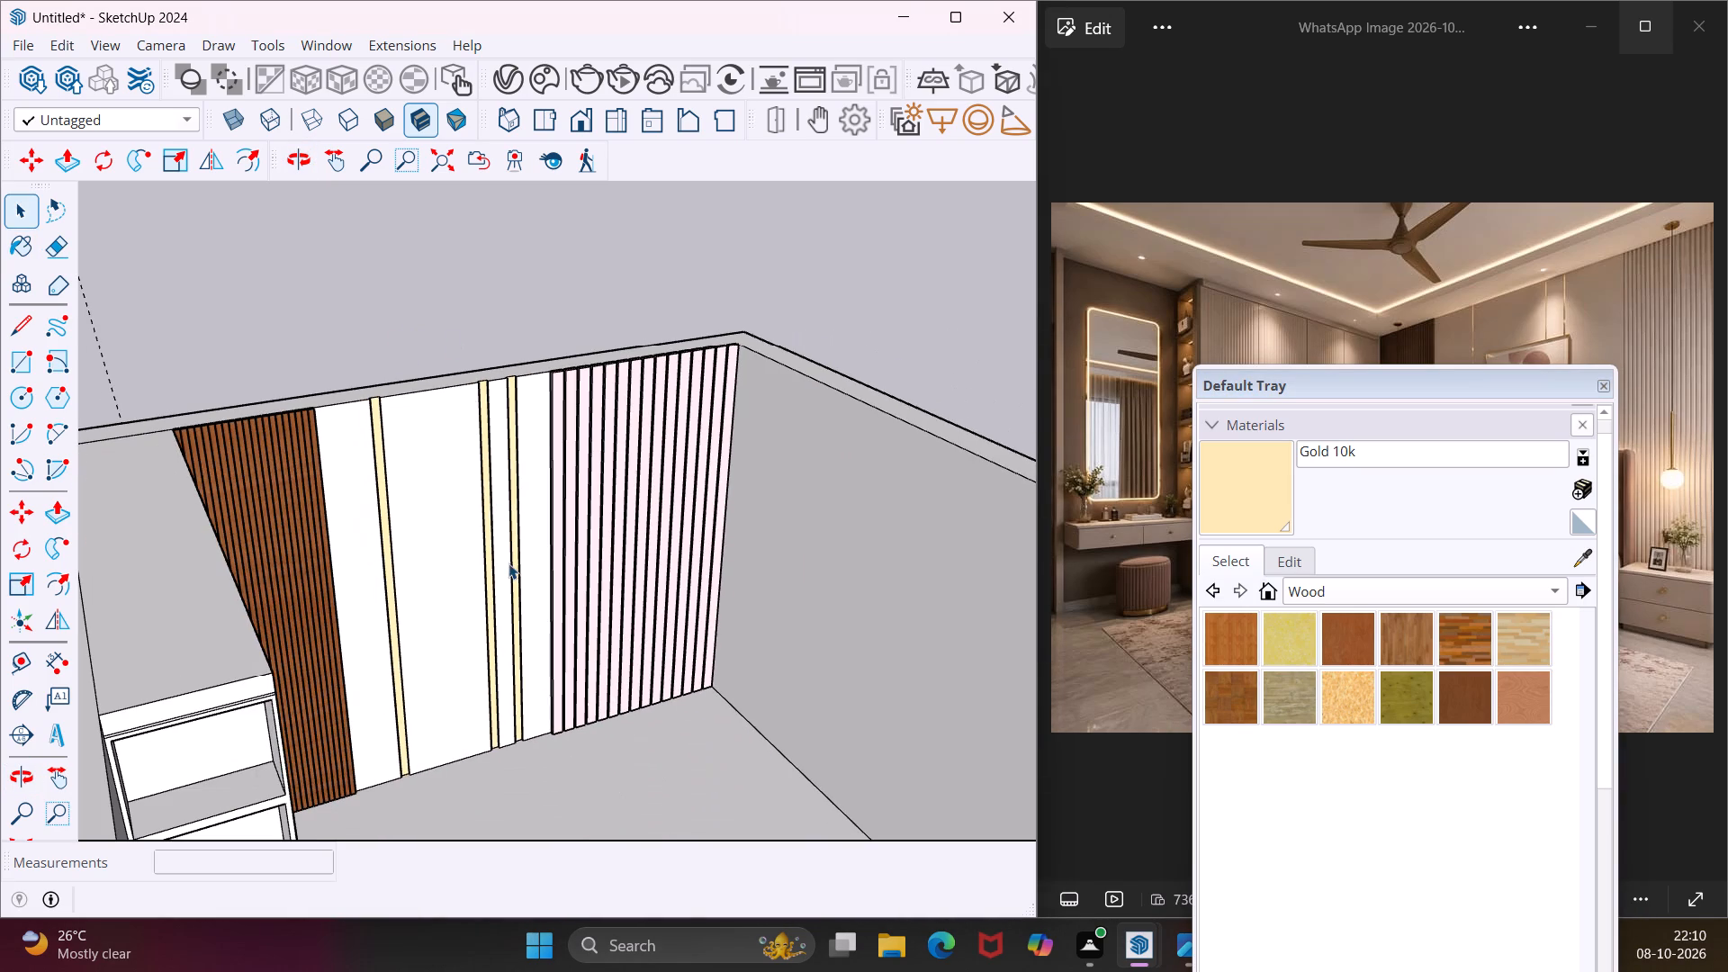
pyautogui.moveTo(509, 572); pyautogui.dragTo(391, 454, button='middle')
pyautogui.scroll(-4, 391, 454)
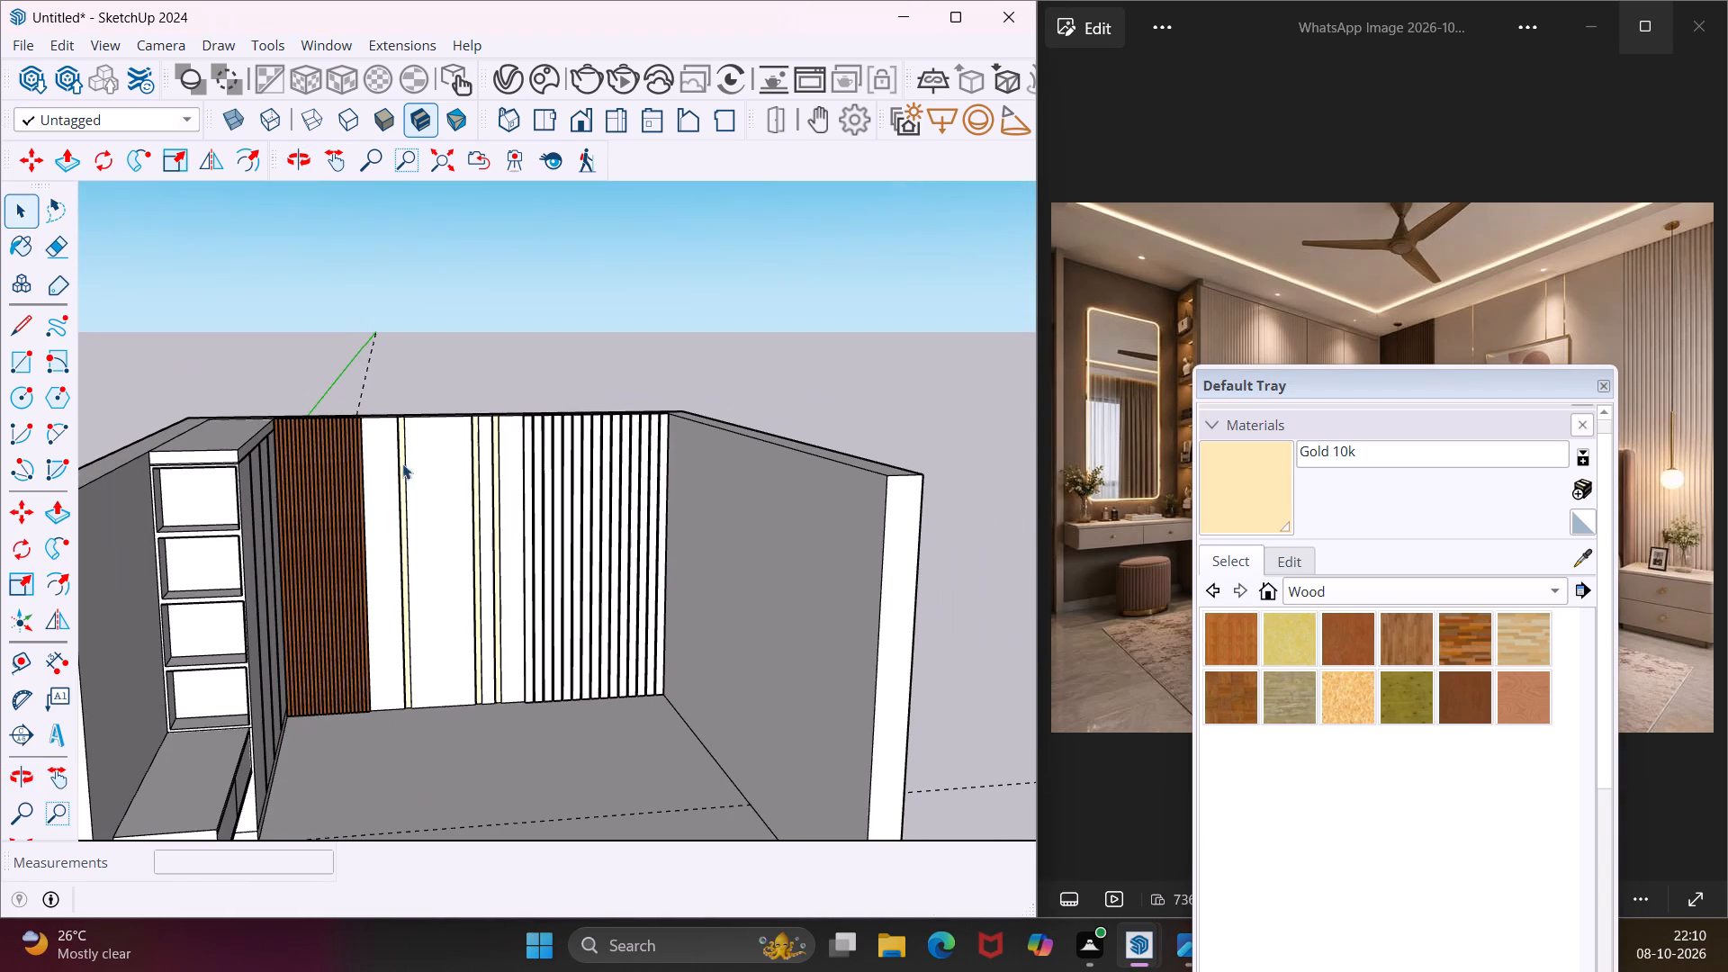
pyautogui.moveTo(503, 620); pyautogui.dragTo(429, 605, button='middle')
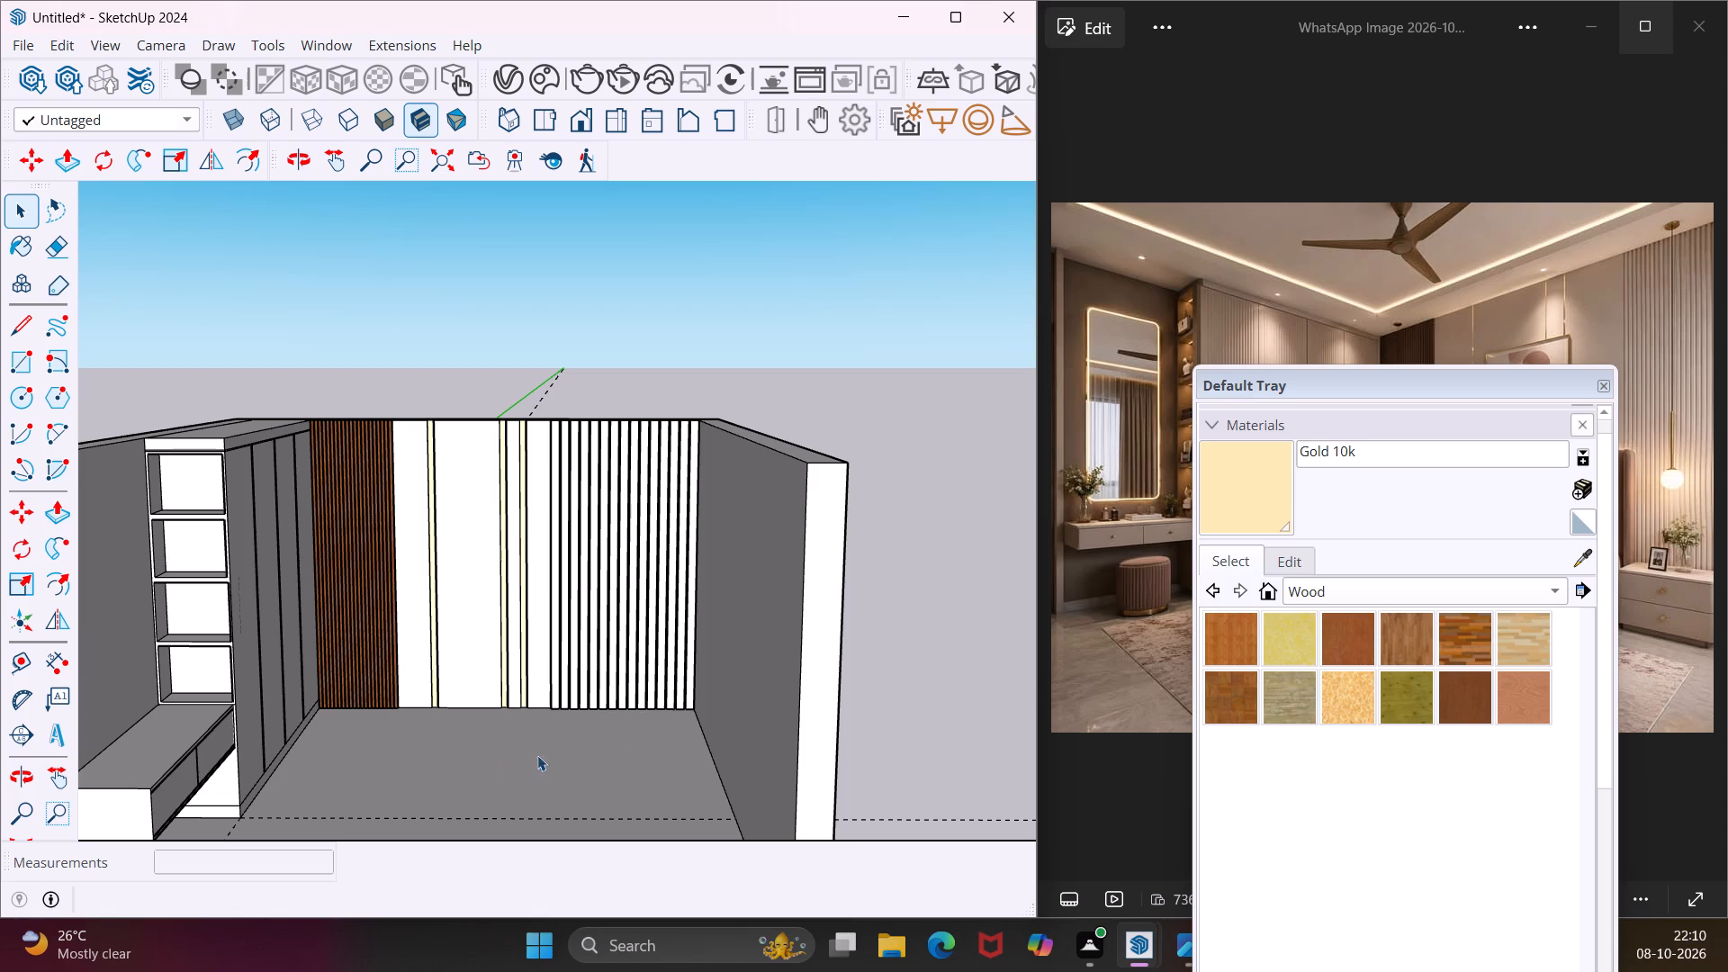
pyautogui.moveTo(1322, 384); pyautogui.dragTo(1454, 435)
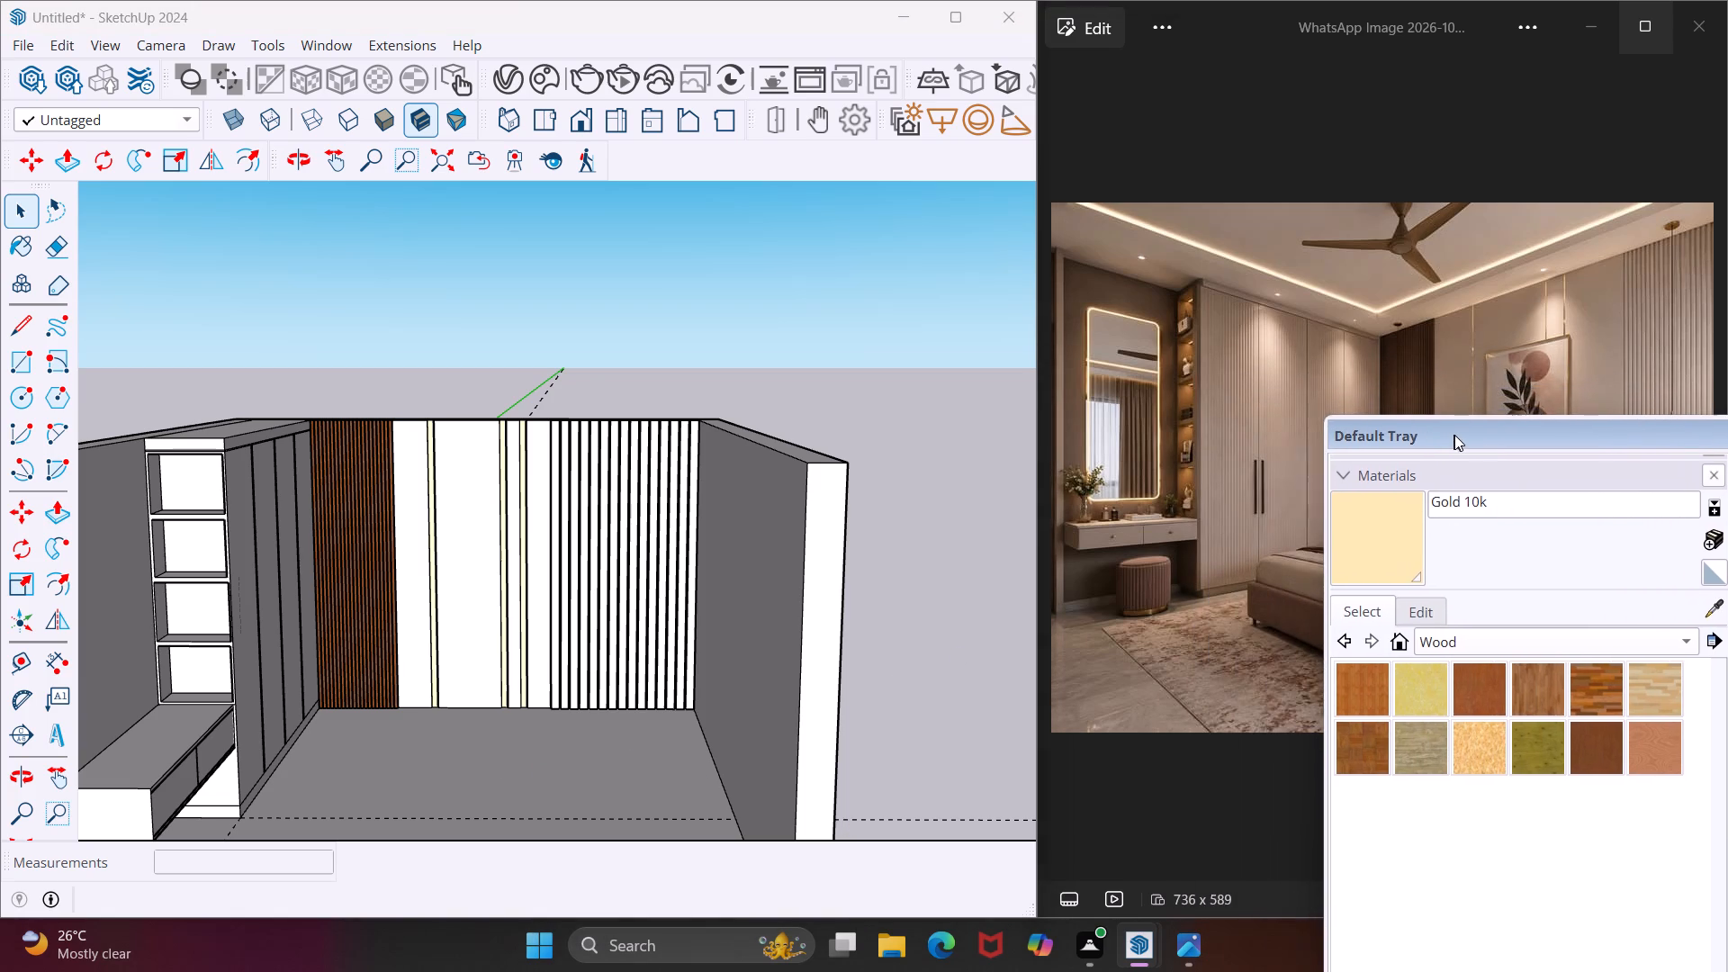
pyautogui.moveTo(1454, 435); pyautogui.dragTo(1523, 440)
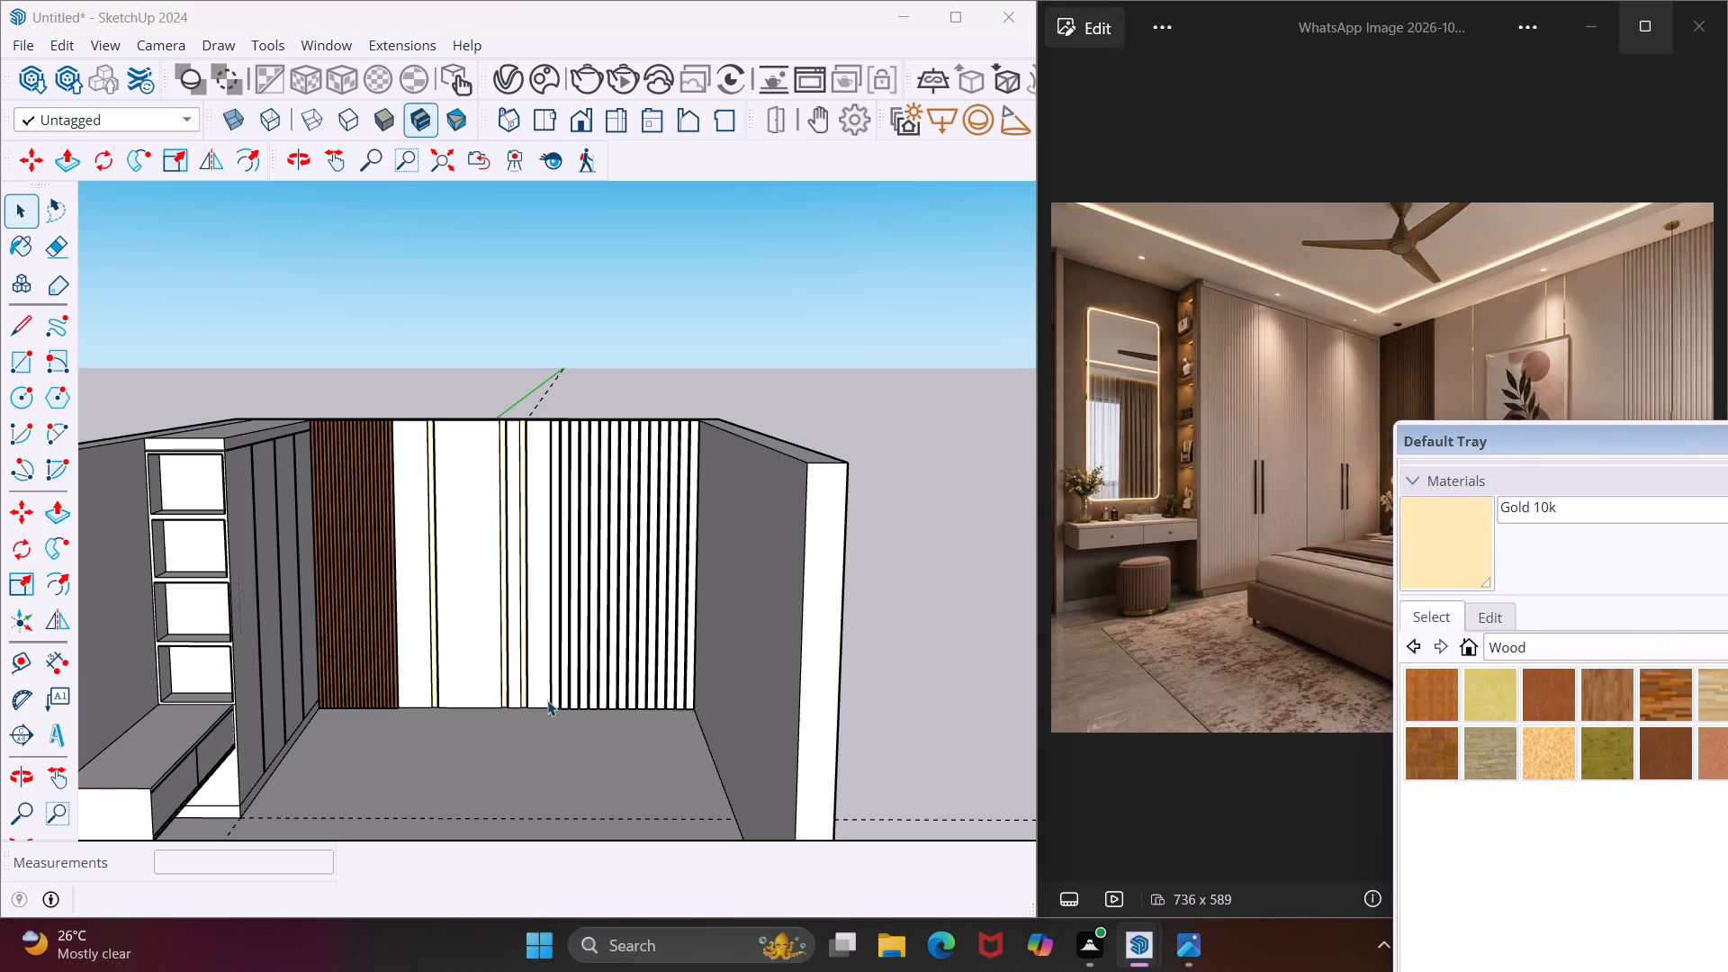
# Draw a wall-art rectangle about 3' 9" high by 3' wide on the back wall, across the two closely spaced gold strips.
pyautogui.moveTo(521, 692); pyautogui.dragTo(629, 670, button='middle')
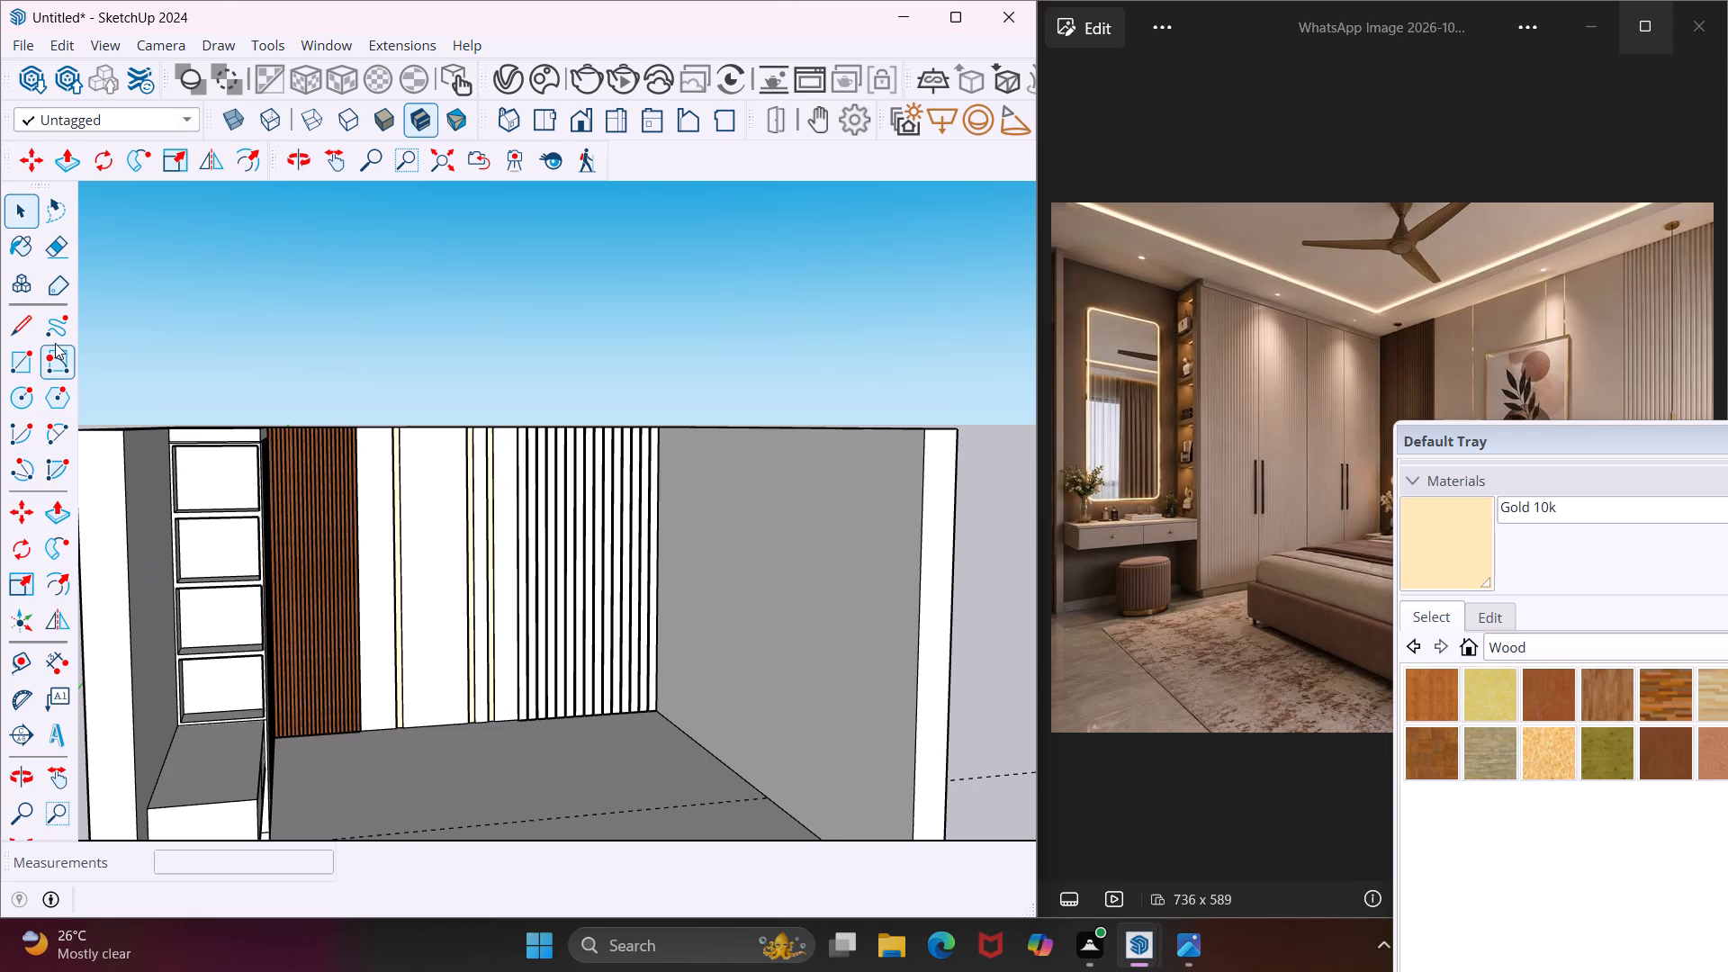
pyautogui.click(19, 349)
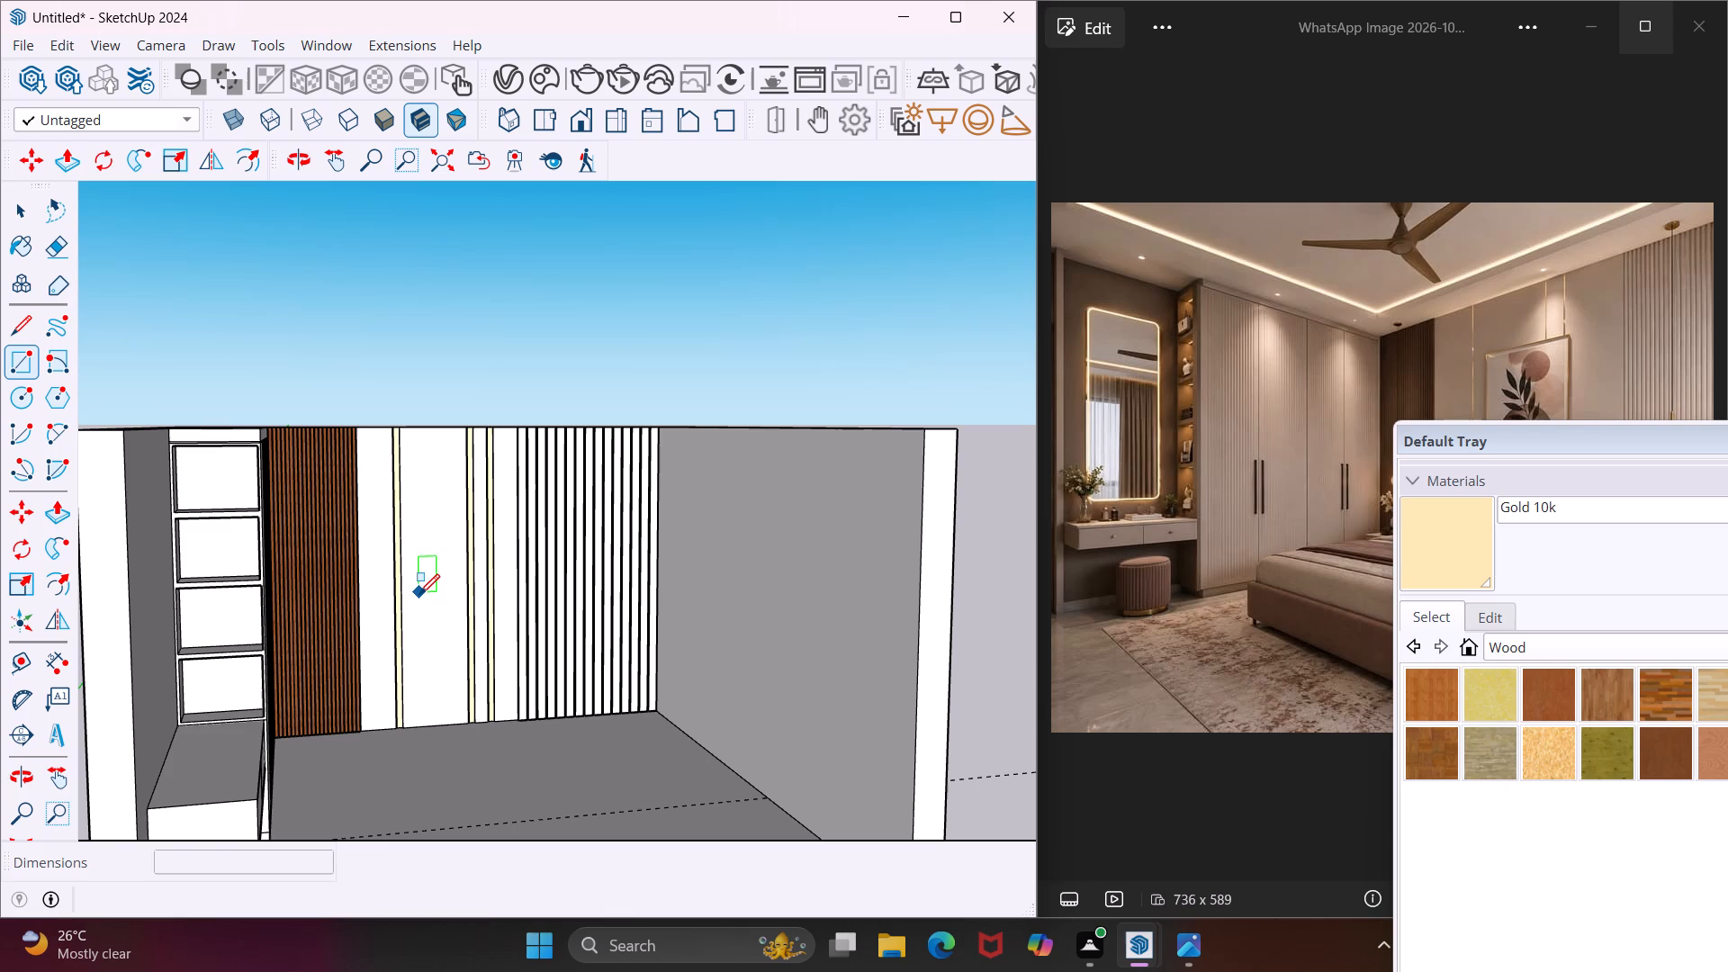
pyautogui.moveTo(419, 594); pyautogui.dragTo(490, 549)
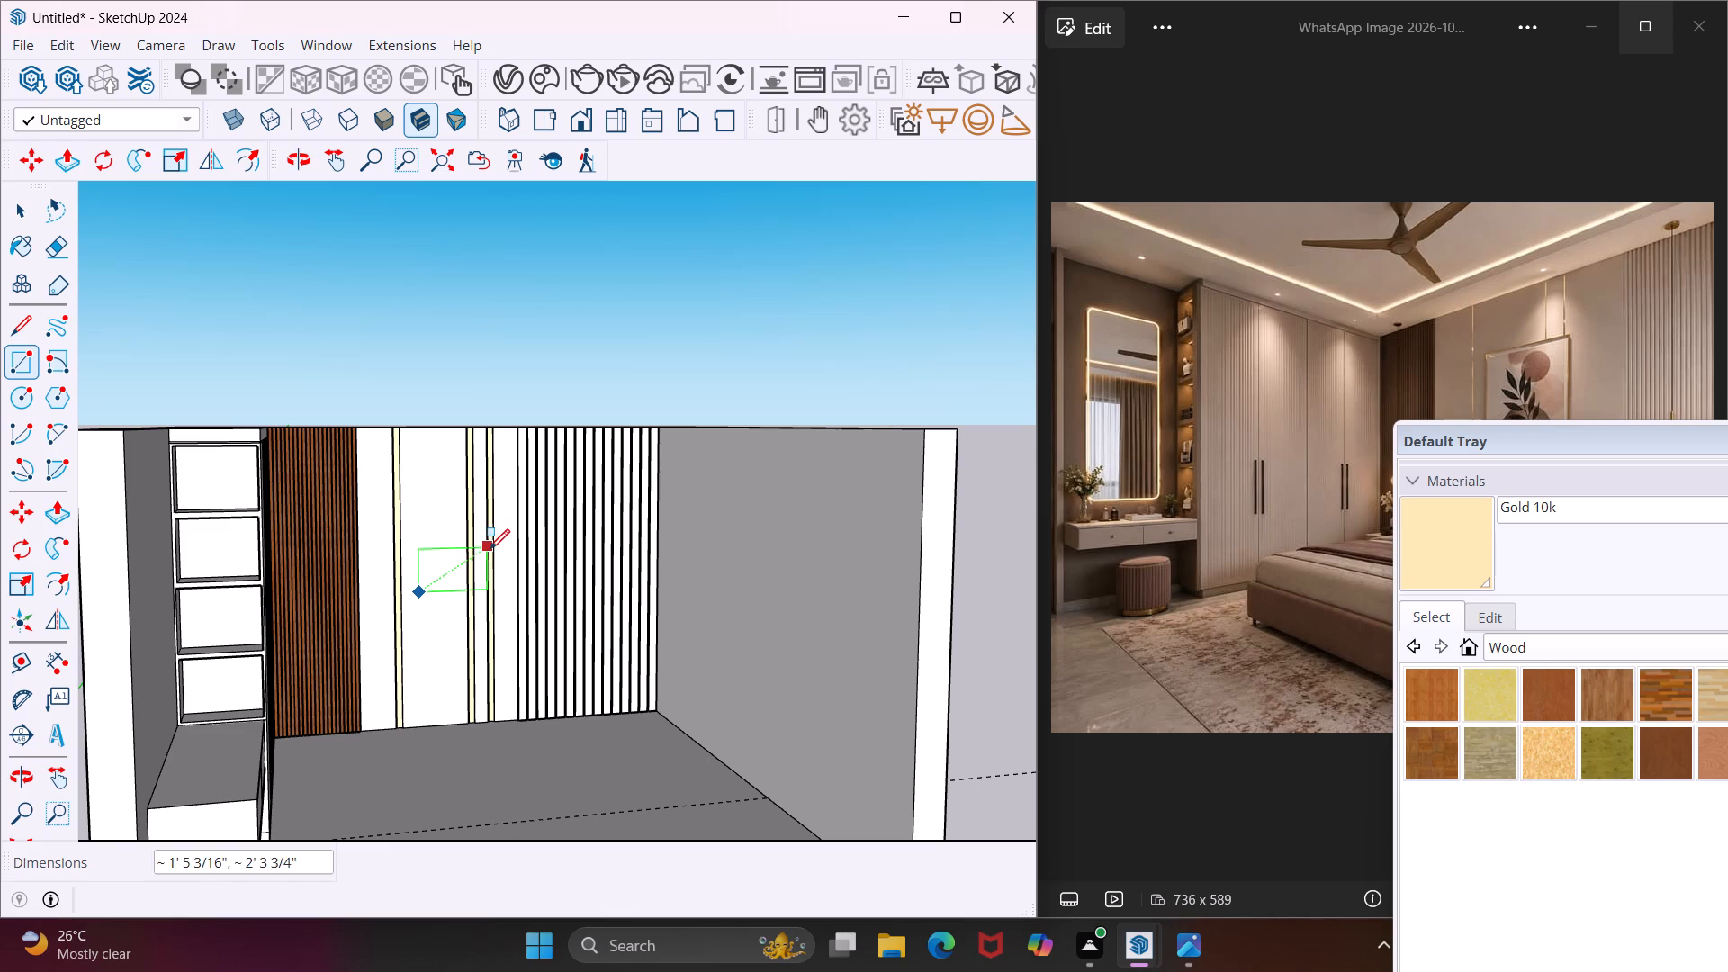
pyautogui.moveTo(490, 549); pyautogui.dragTo(506, 493)
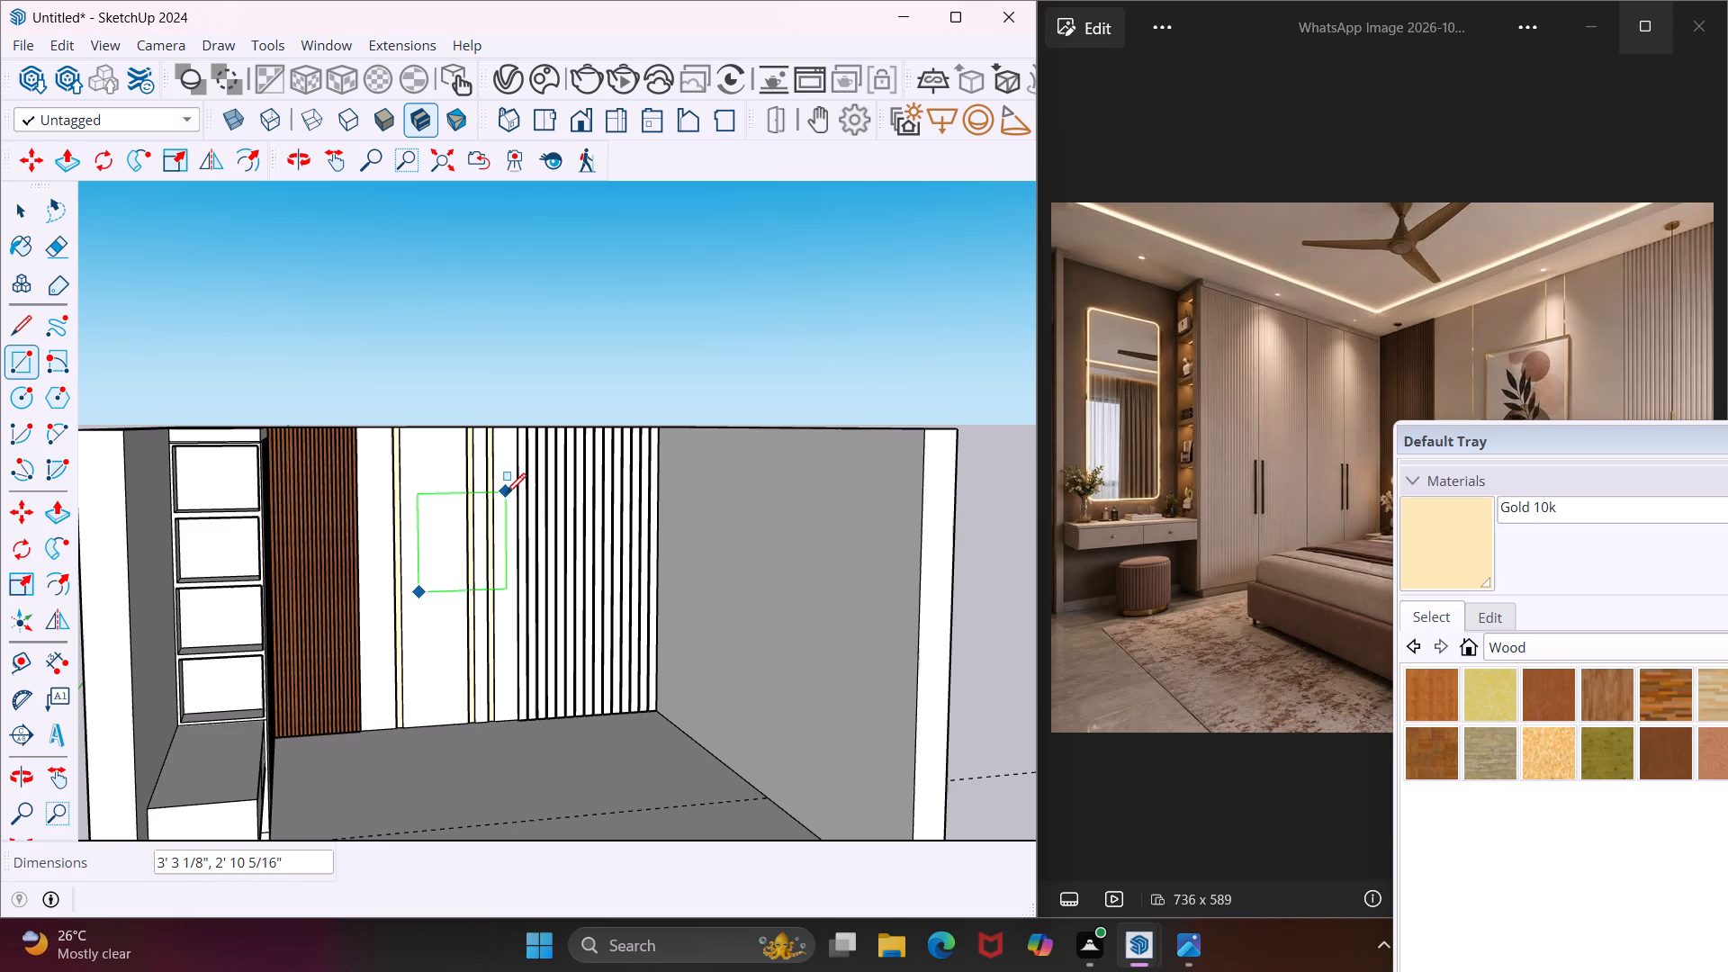
pyautogui.moveTo(506, 493); pyautogui.dragTo(507, 481)
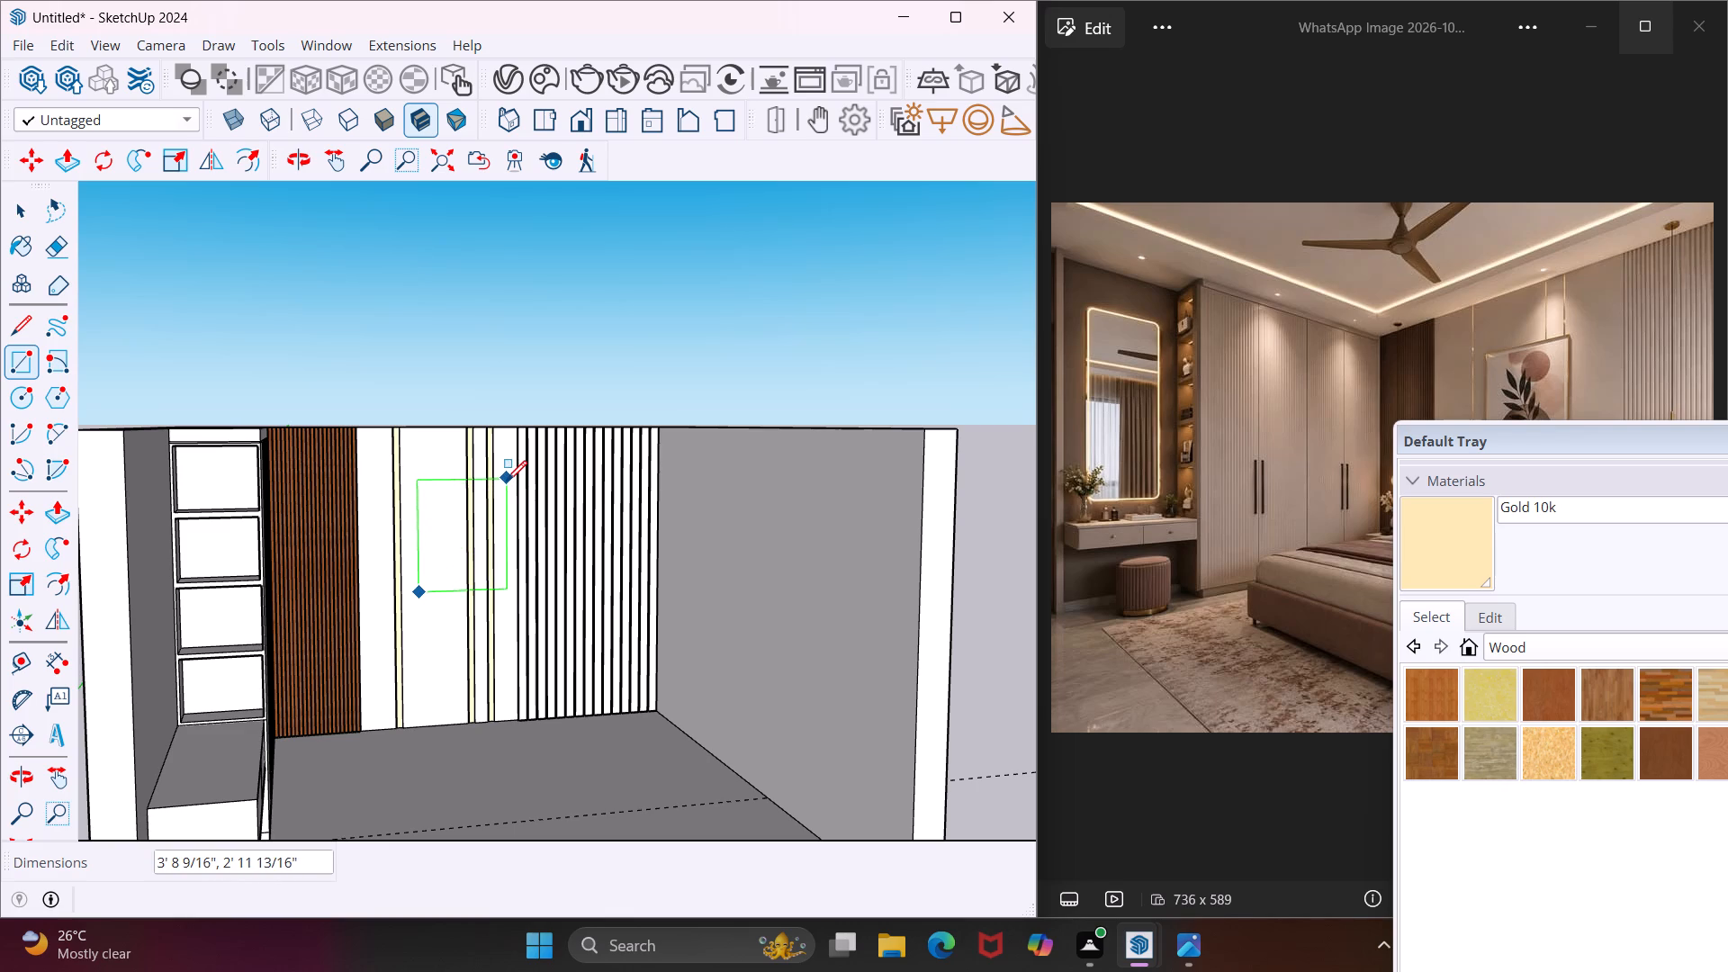
pyautogui.moveTo(507, 481); pyautogui.dragTo(507, 479)
pyautogui.press('Escape')
pyautogui.press('space')
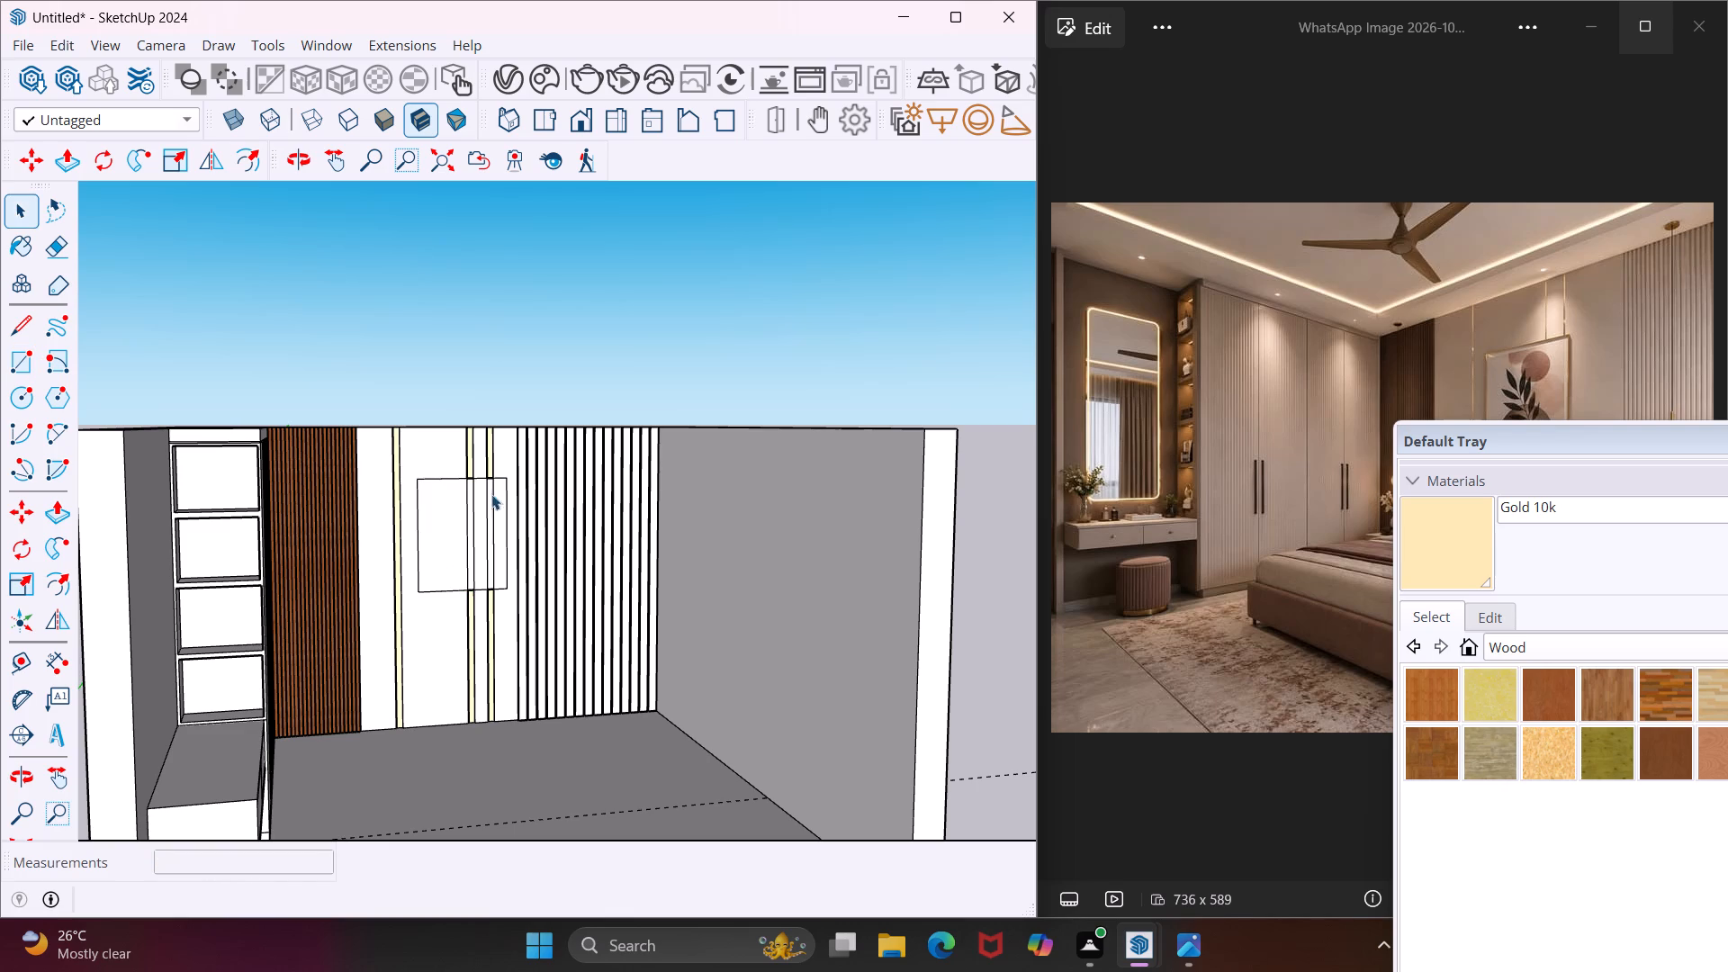
# Push/Pull the wall-art rectangle's section nearest the white slatted panelling outward by 1".
pyautogui.click(454, 512)
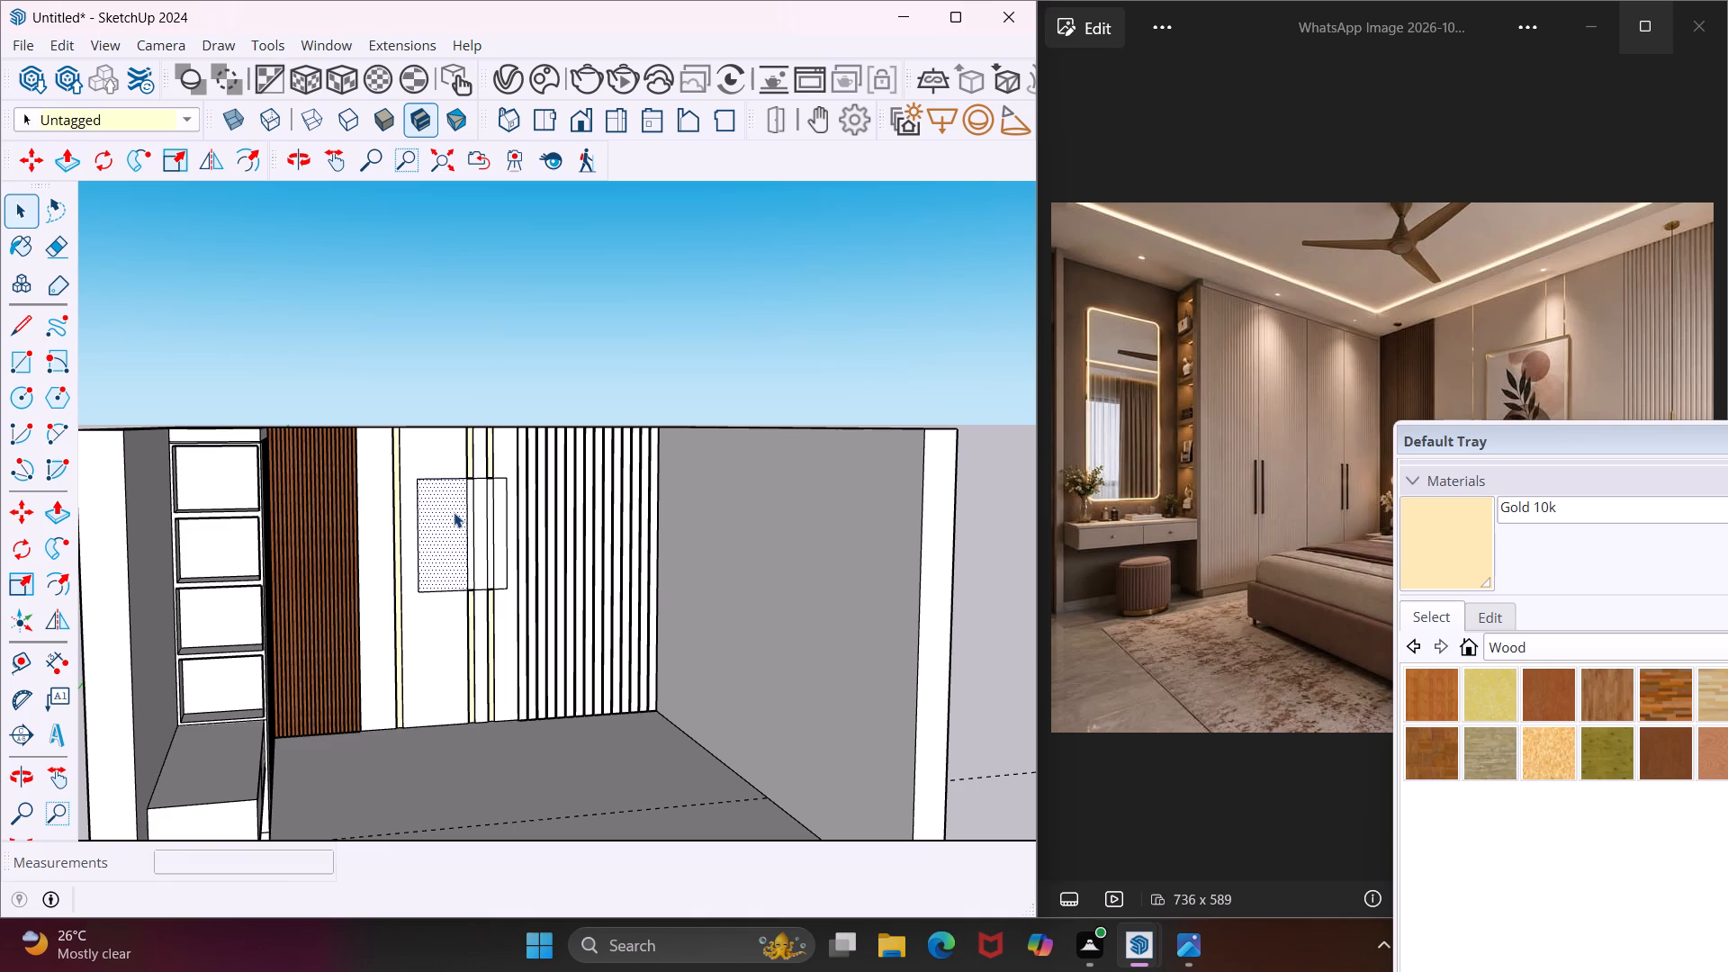
pyautogui.scroll(8, 454, 512)
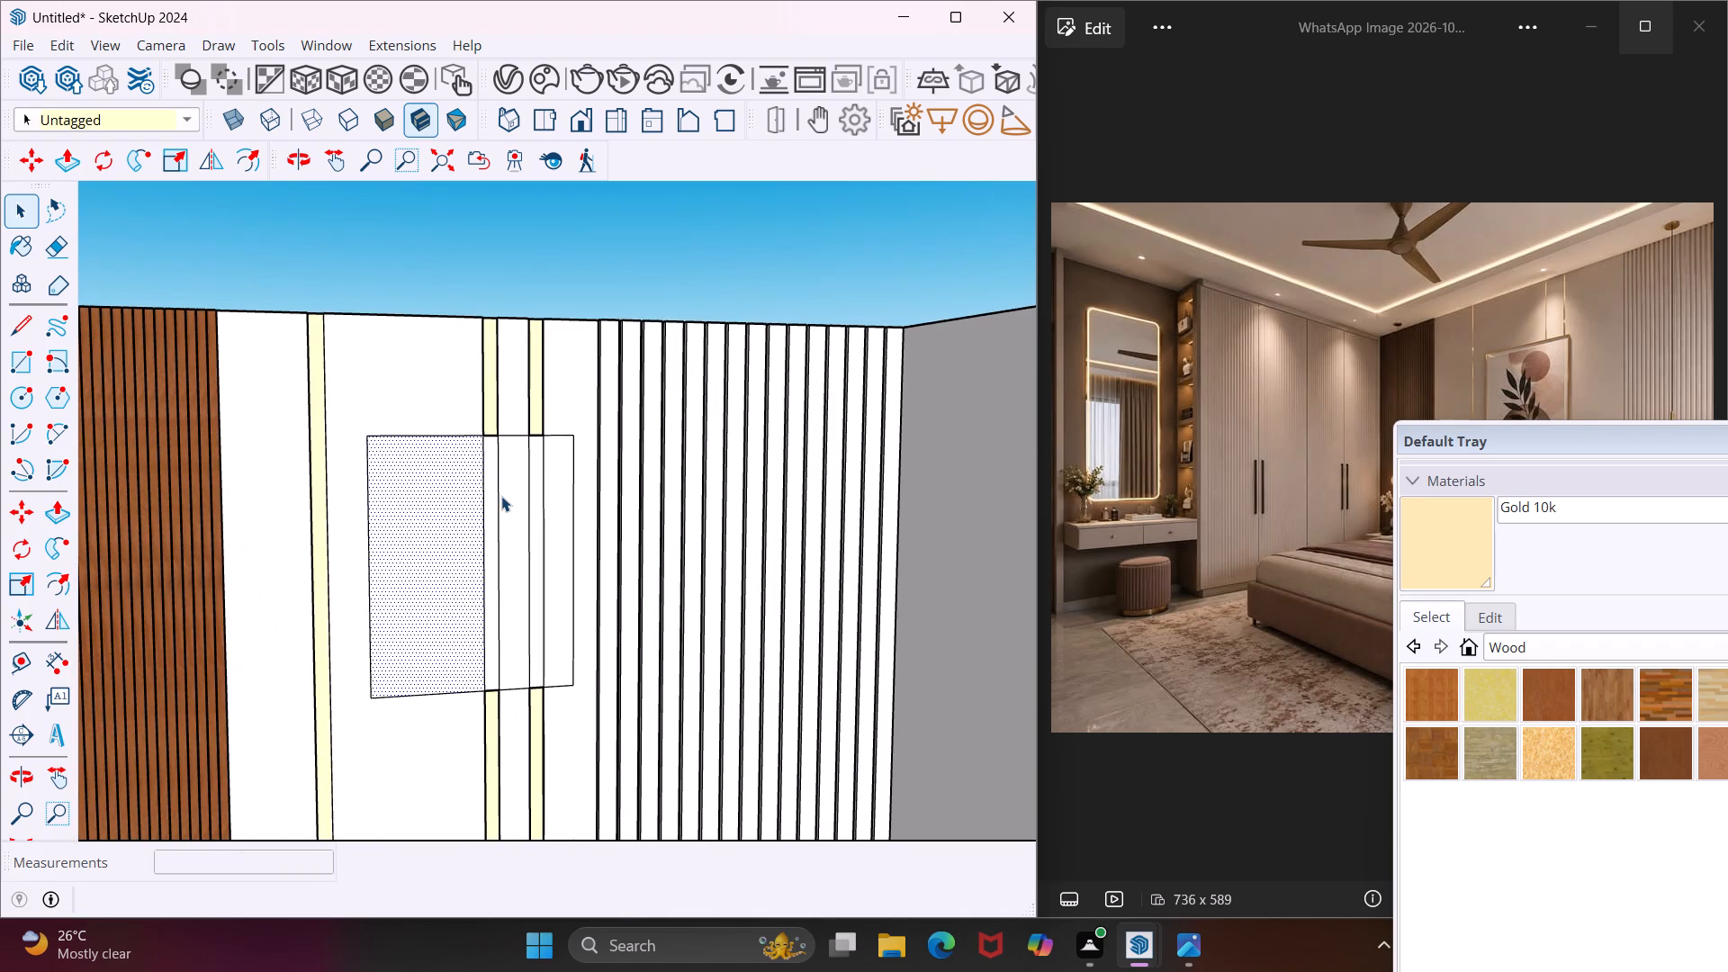
pyautogui.scroll(7, 498, 496)
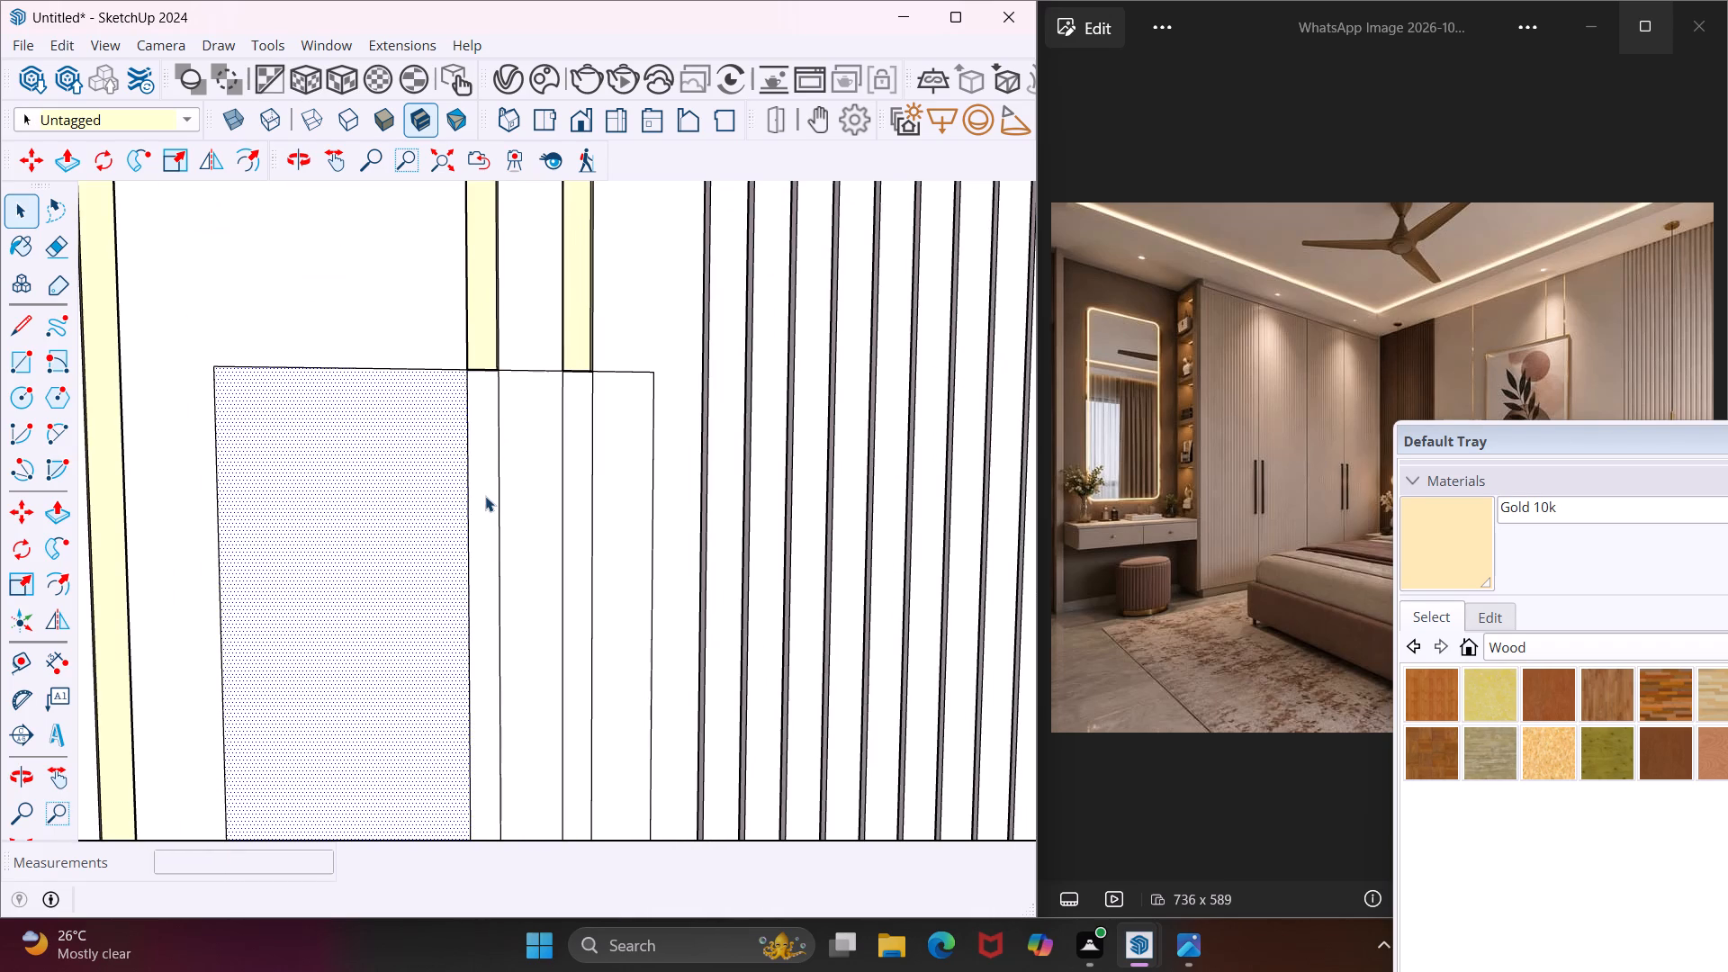
pyautogui.keyDown('ctrl'); pyautogui.click(481, 496); pyautogui.keyUp('ctrl')
pyautogui.keyDown('ctrl'); pyautogui.click(532, 480); pyautogui.keyUp('ctrl')
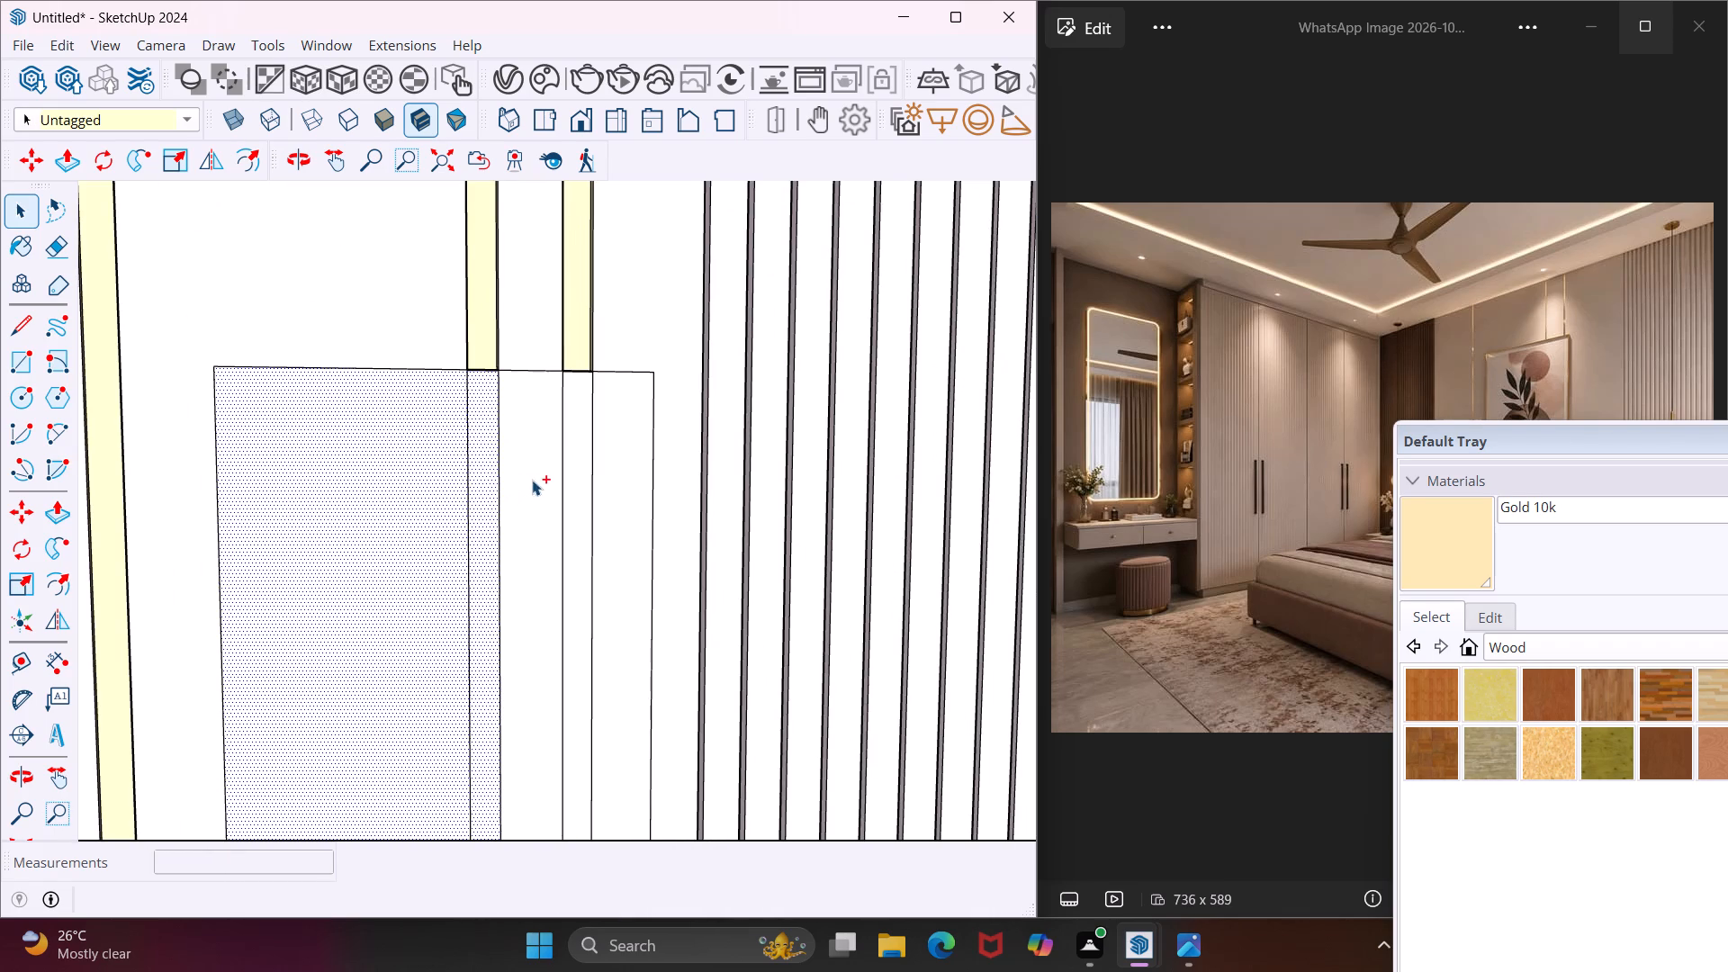
pyautogui.keyDown('ctrl'); pyautogui.click(582, 476); pyautogui.keyUp('ctrl')
pyautogui.keyDown('ctrl'); pyautogui.click(611, 470); pyautogui.keyUp('ctrl')
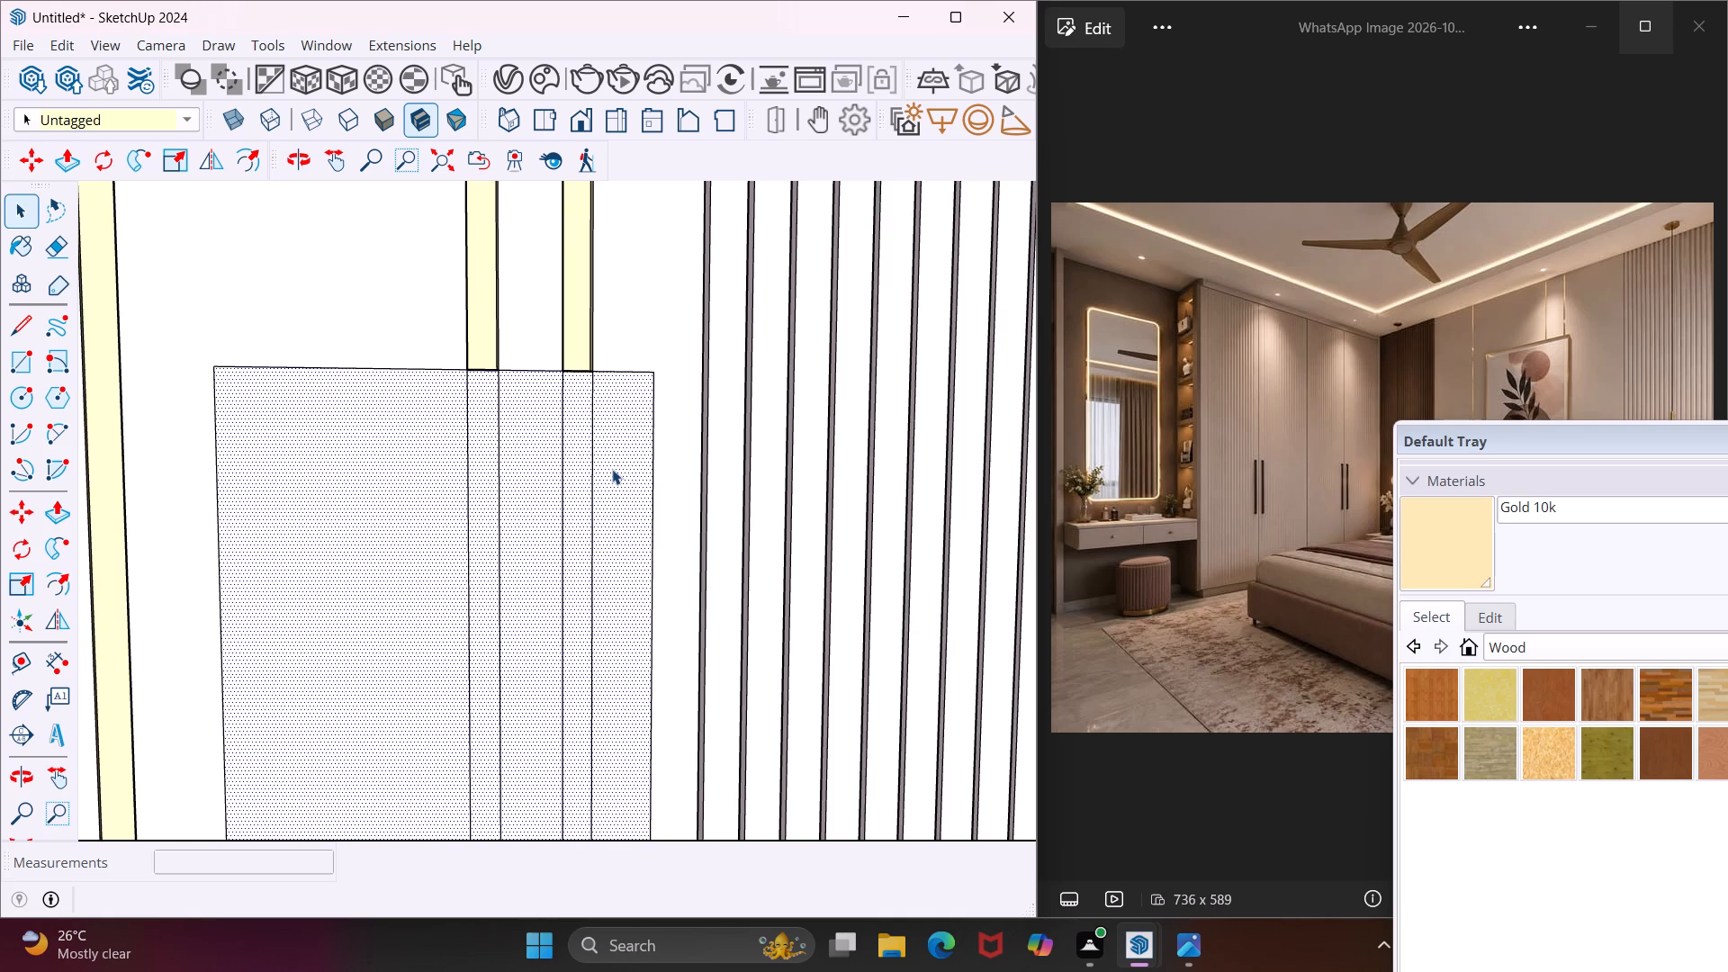
pyautogui.press('p')
pyautogui.click(612, 469)
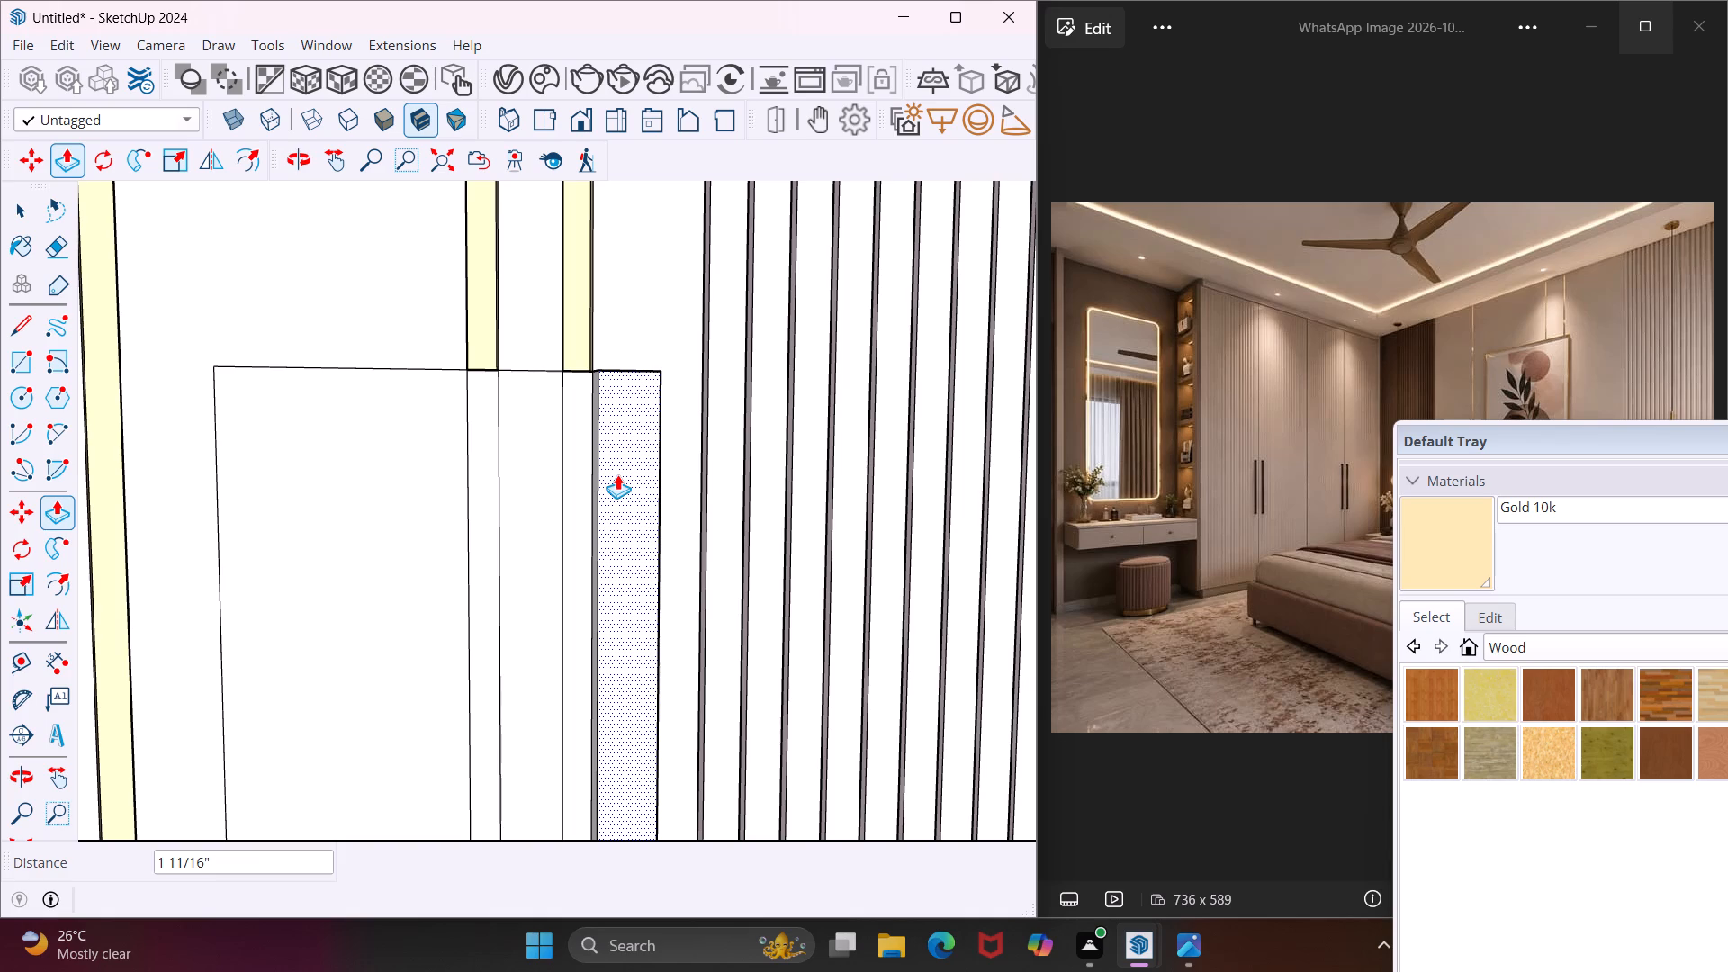
pyautogui.write('1"')
pyautogui.press('Return')
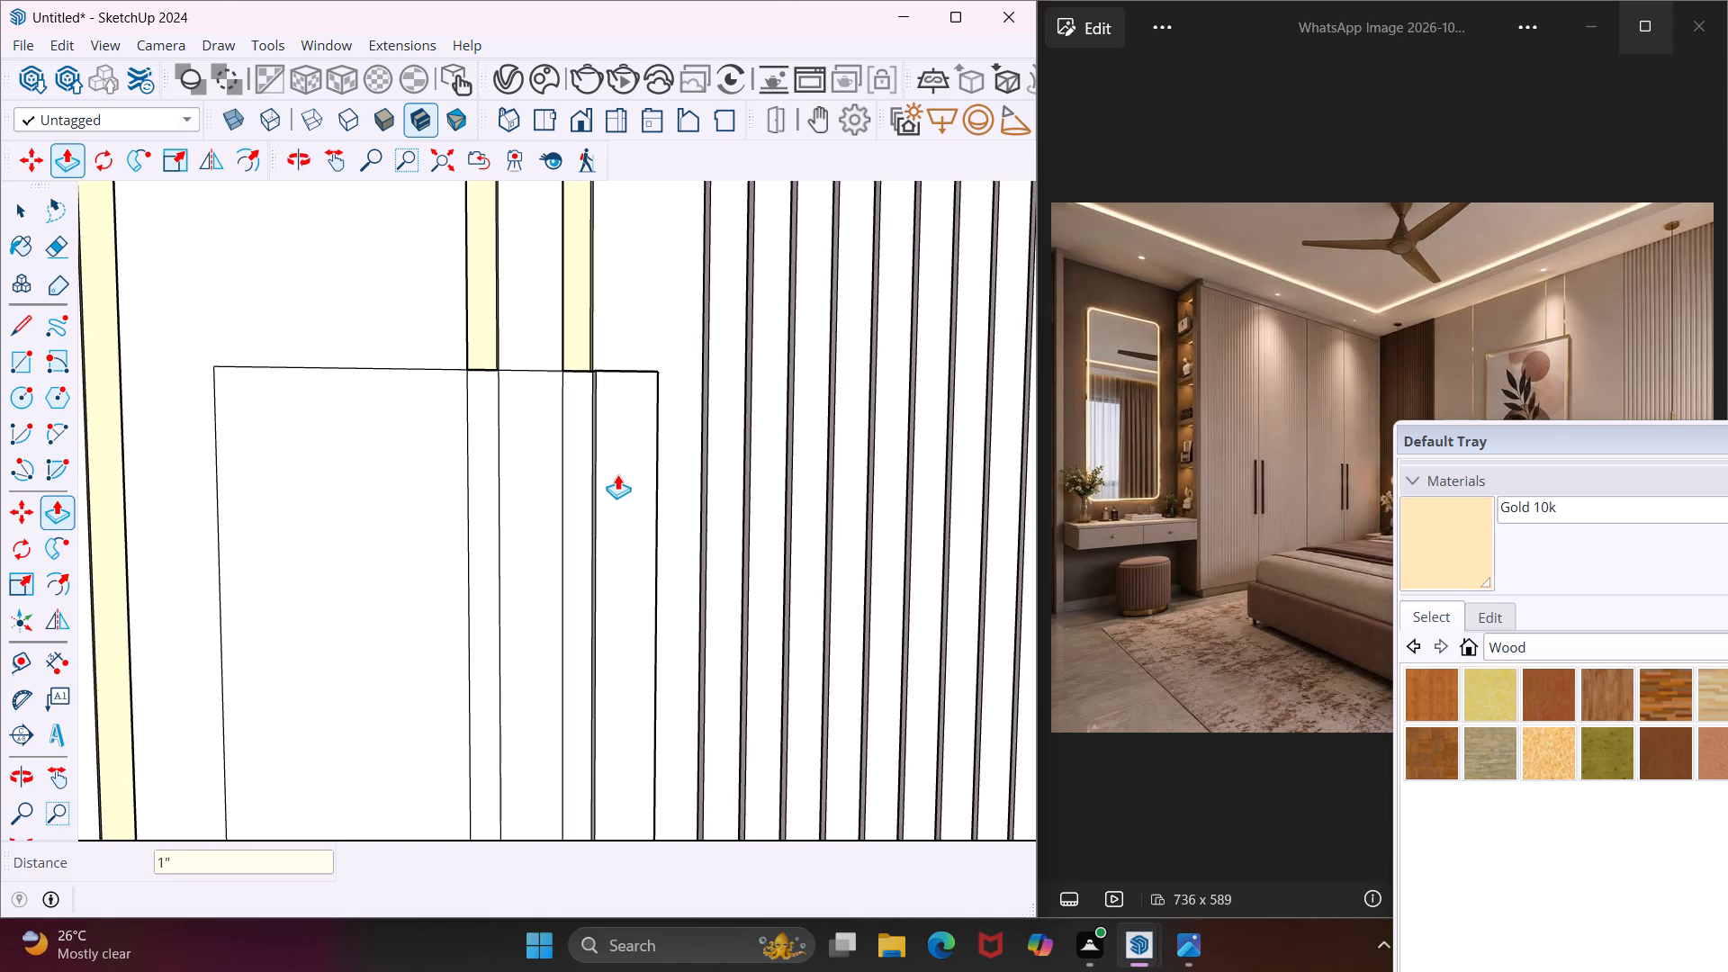
# Repeat the 1" extrusion on the remaining four sections of the wall-art rectangle.
pyautogui.scroll(-1, 617, 474)
pyautogui.scroll(3, 617, 474)
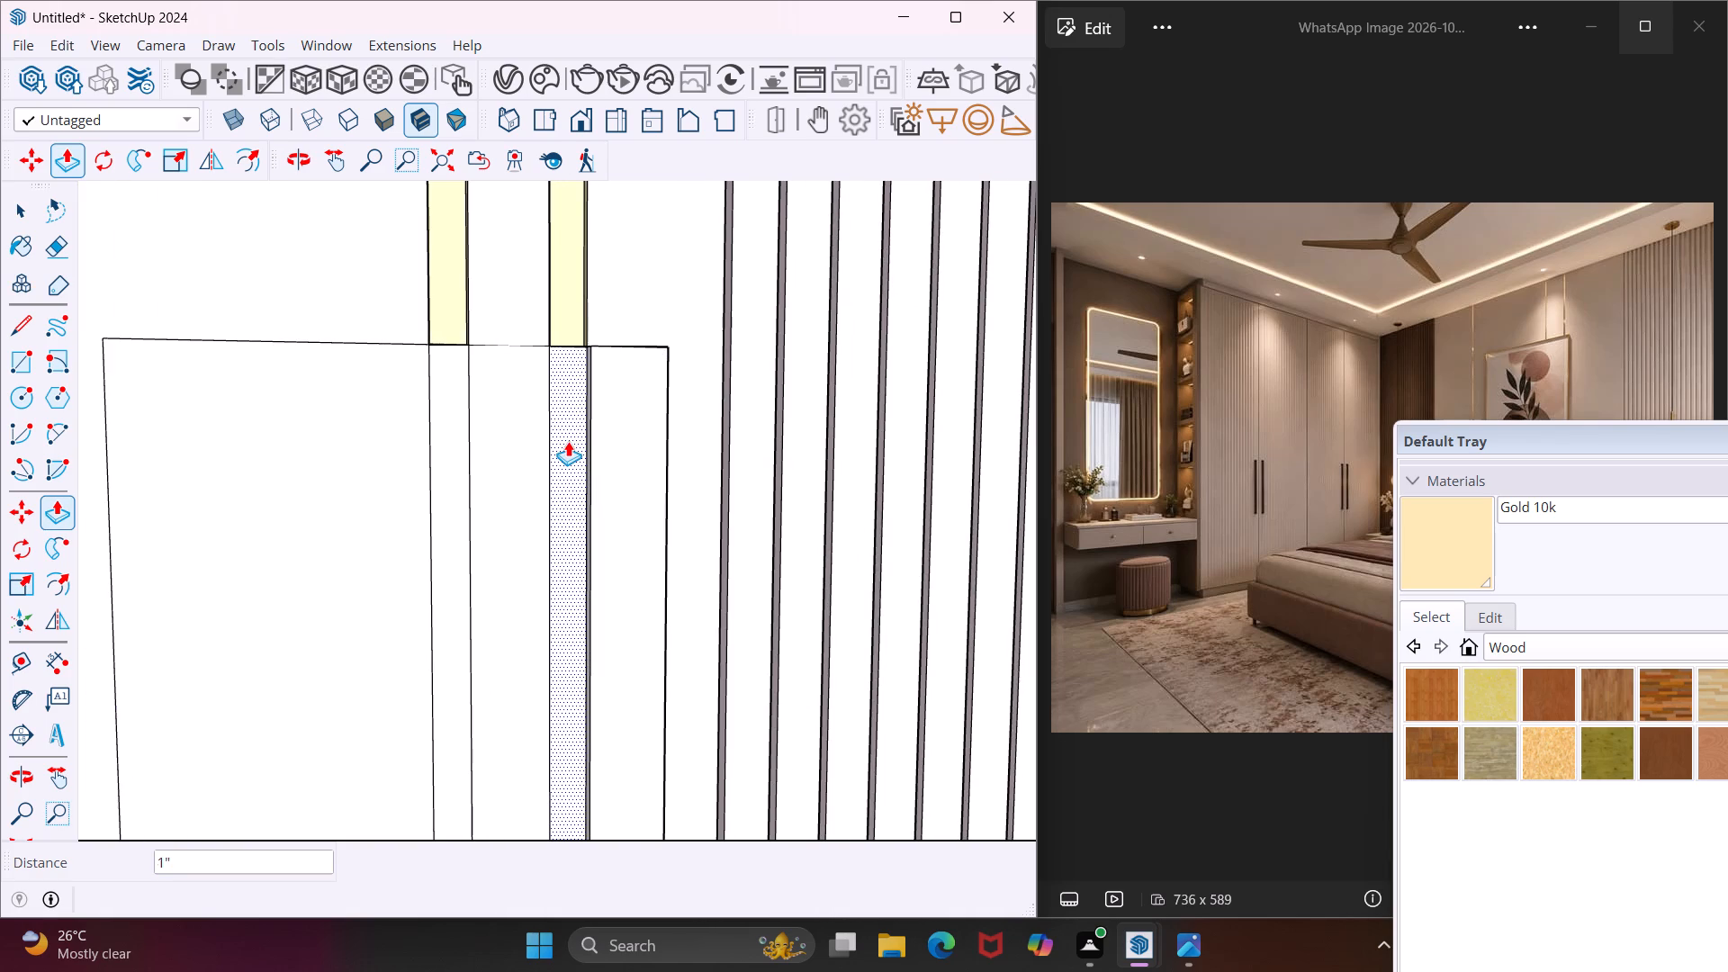
pyautogui.doubleClick(568, 441)
pyautogui.doubleClick(526, 435)
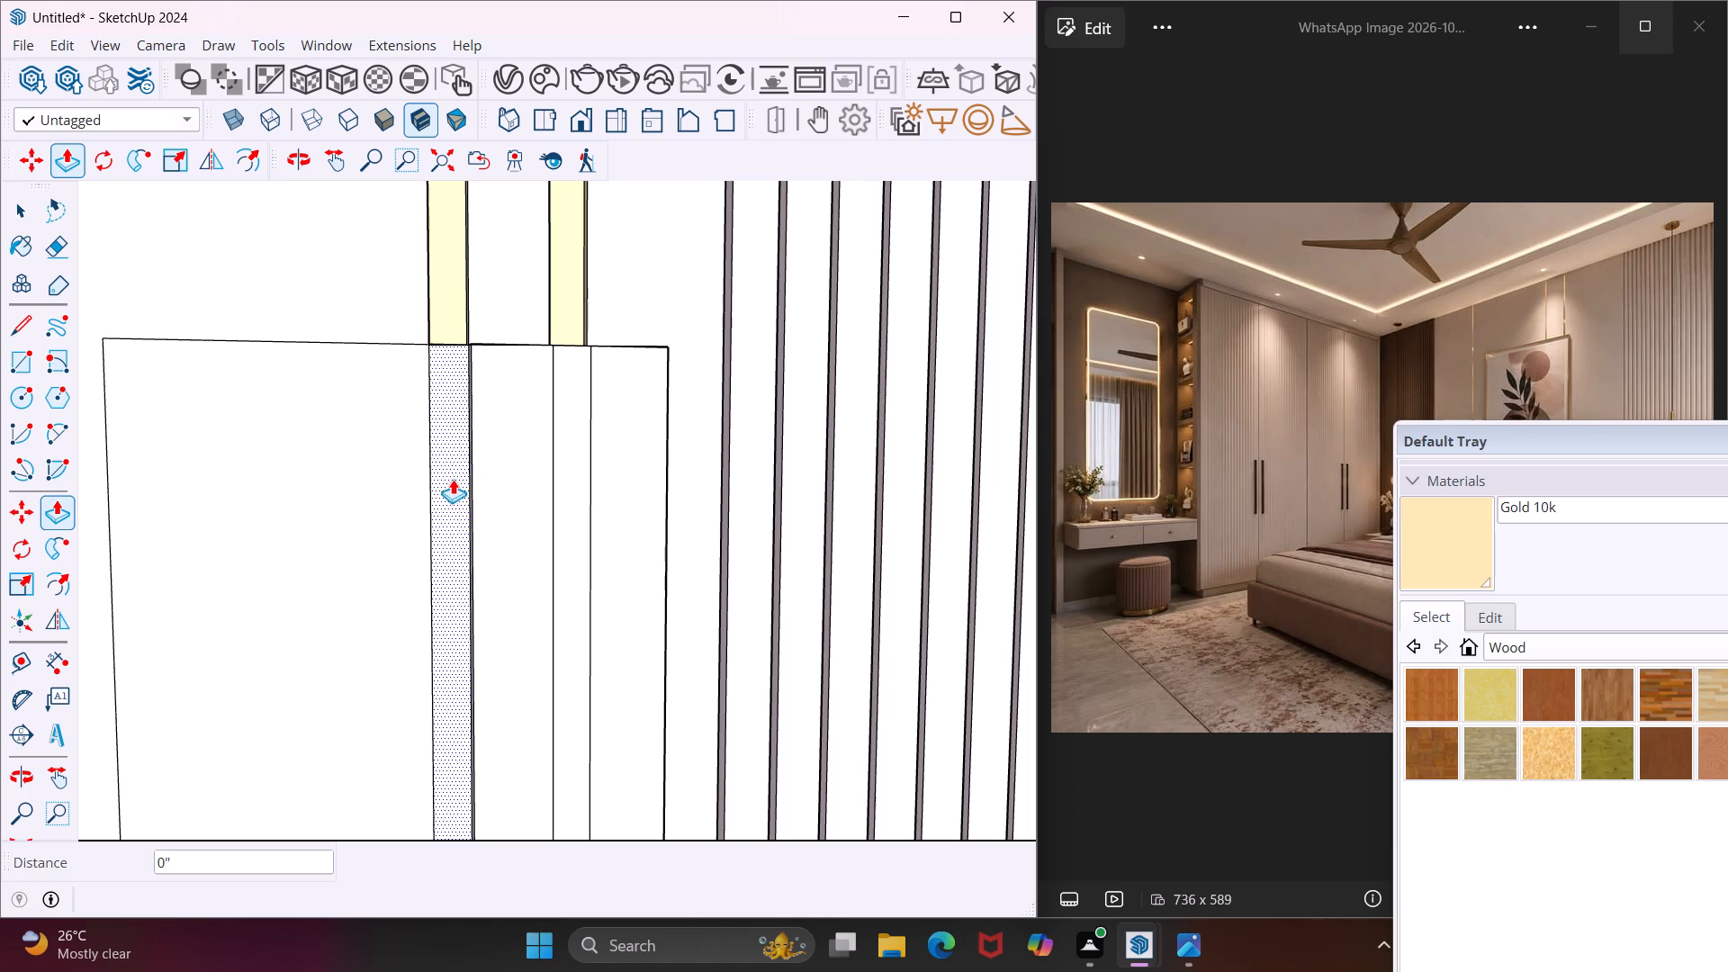
pyautogui.doubleClick(450, 481)
pyautogui.doubleClick(395, 513)
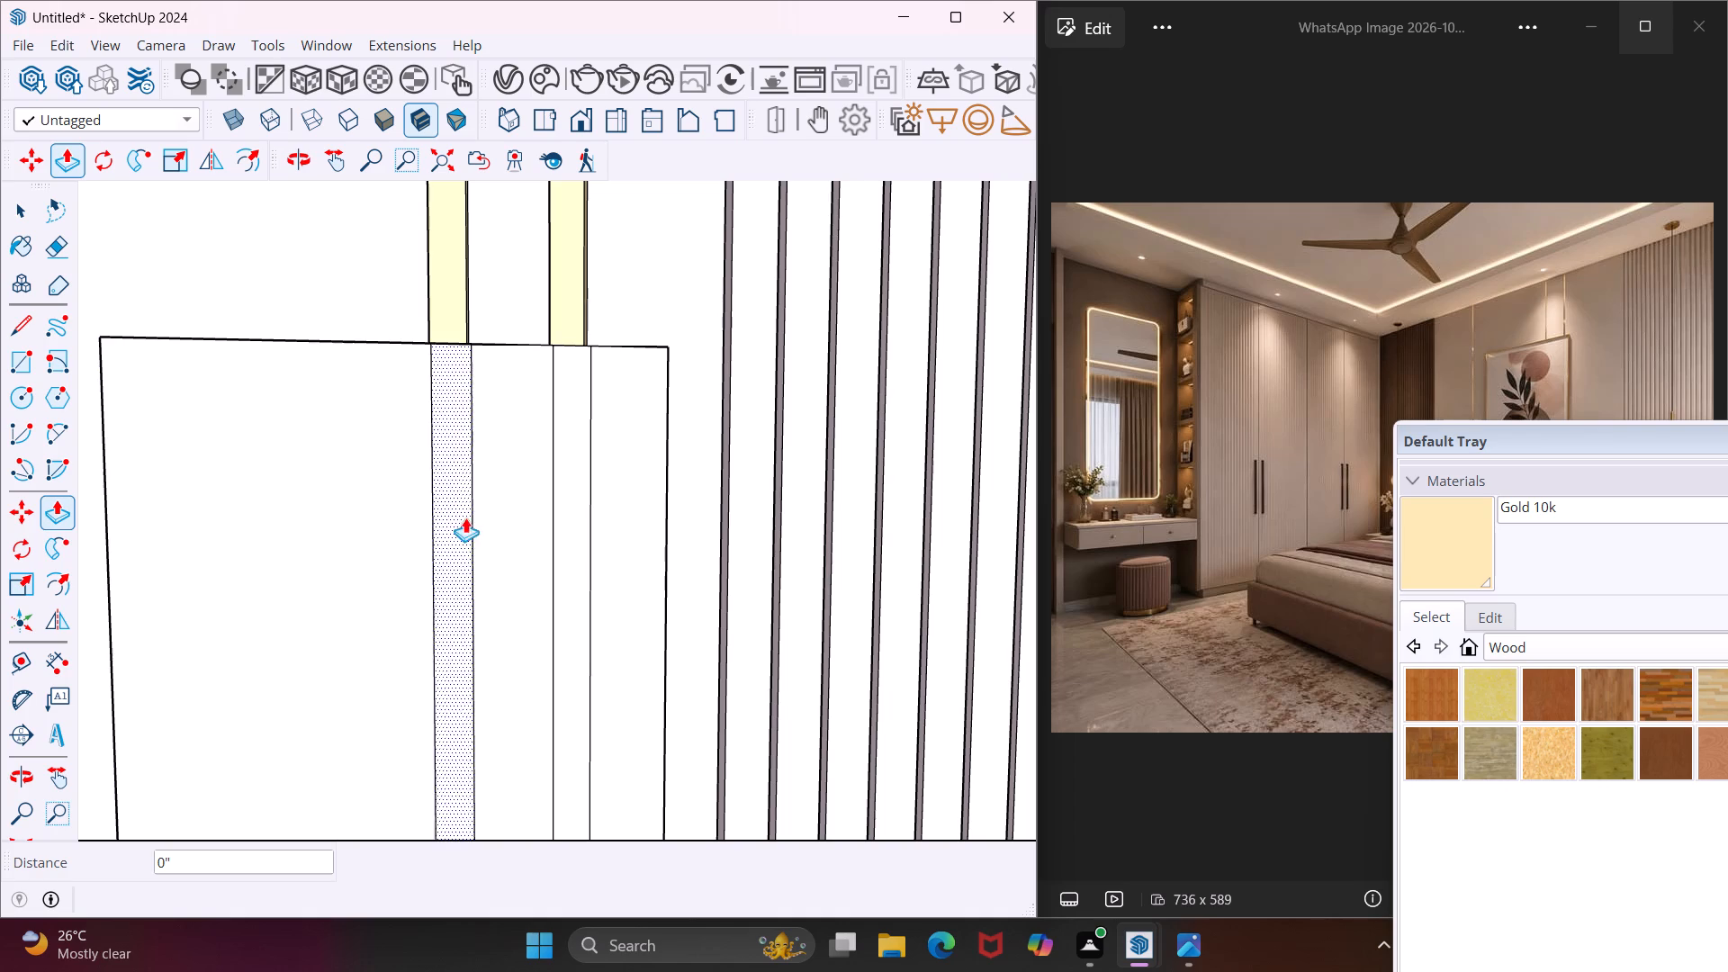
pyautogui.press('Escape')
pyautogui.press('space')
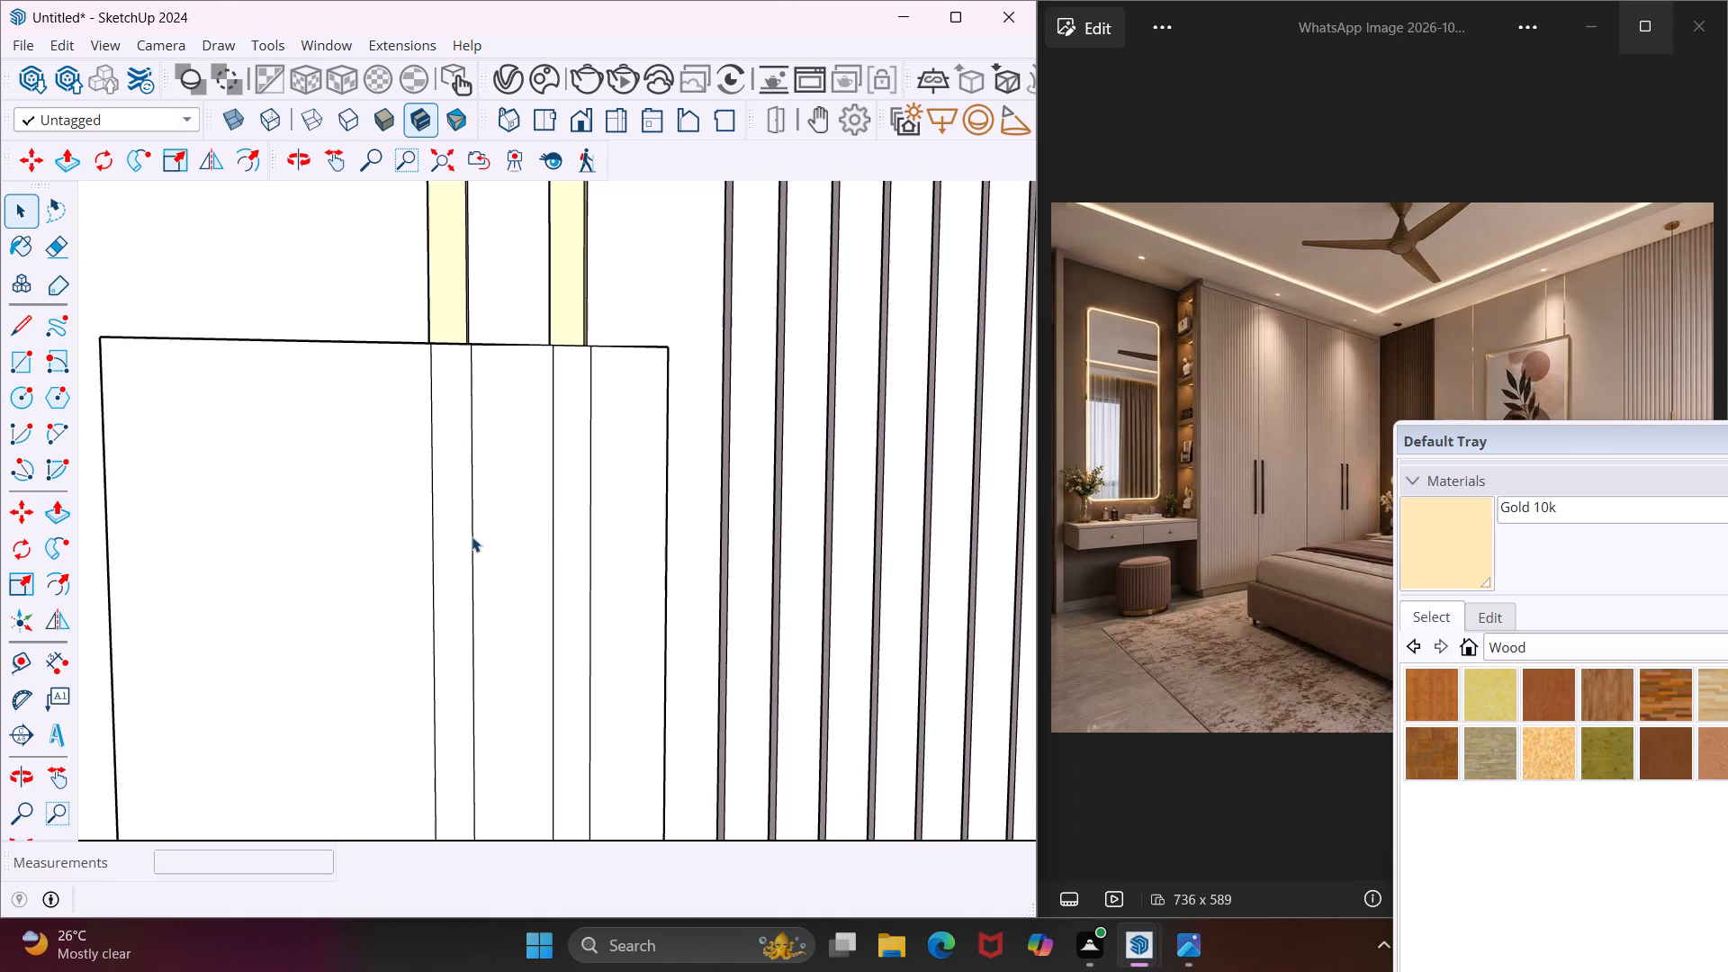
# Erase the four vertical dividing lines on the front of the wall-art panel to make it one face.
pyautogui.press('e')
pyautogui.click(471, 517)
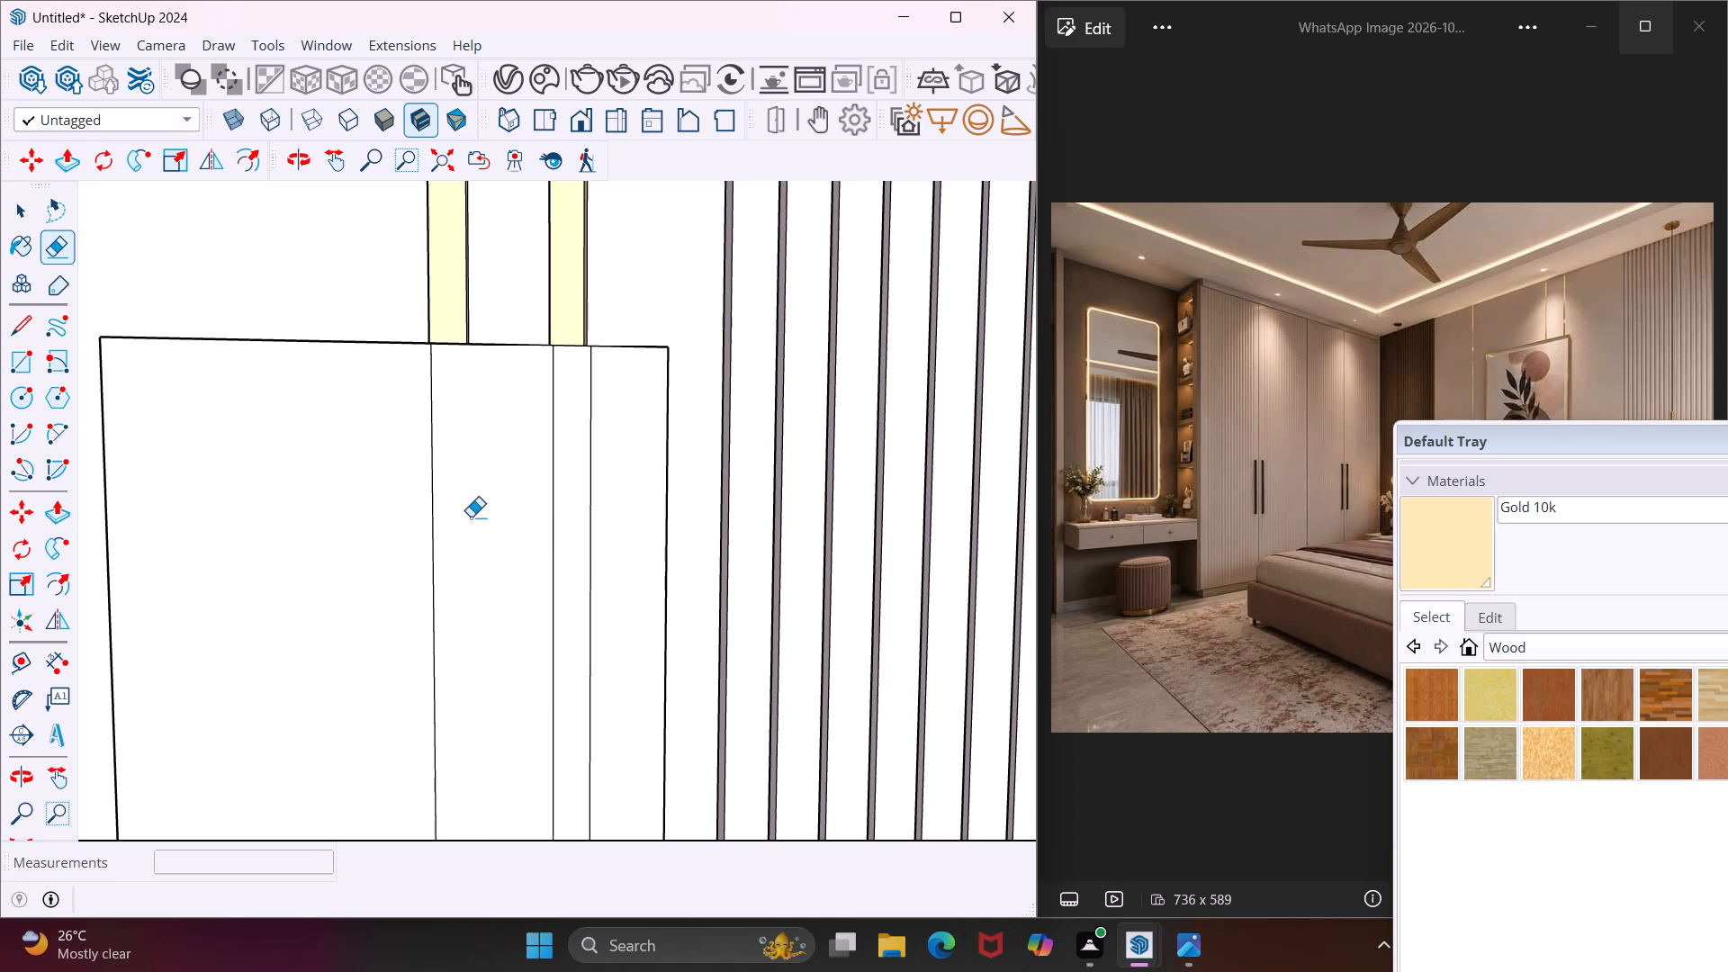
pyautogui.click(436, 540)
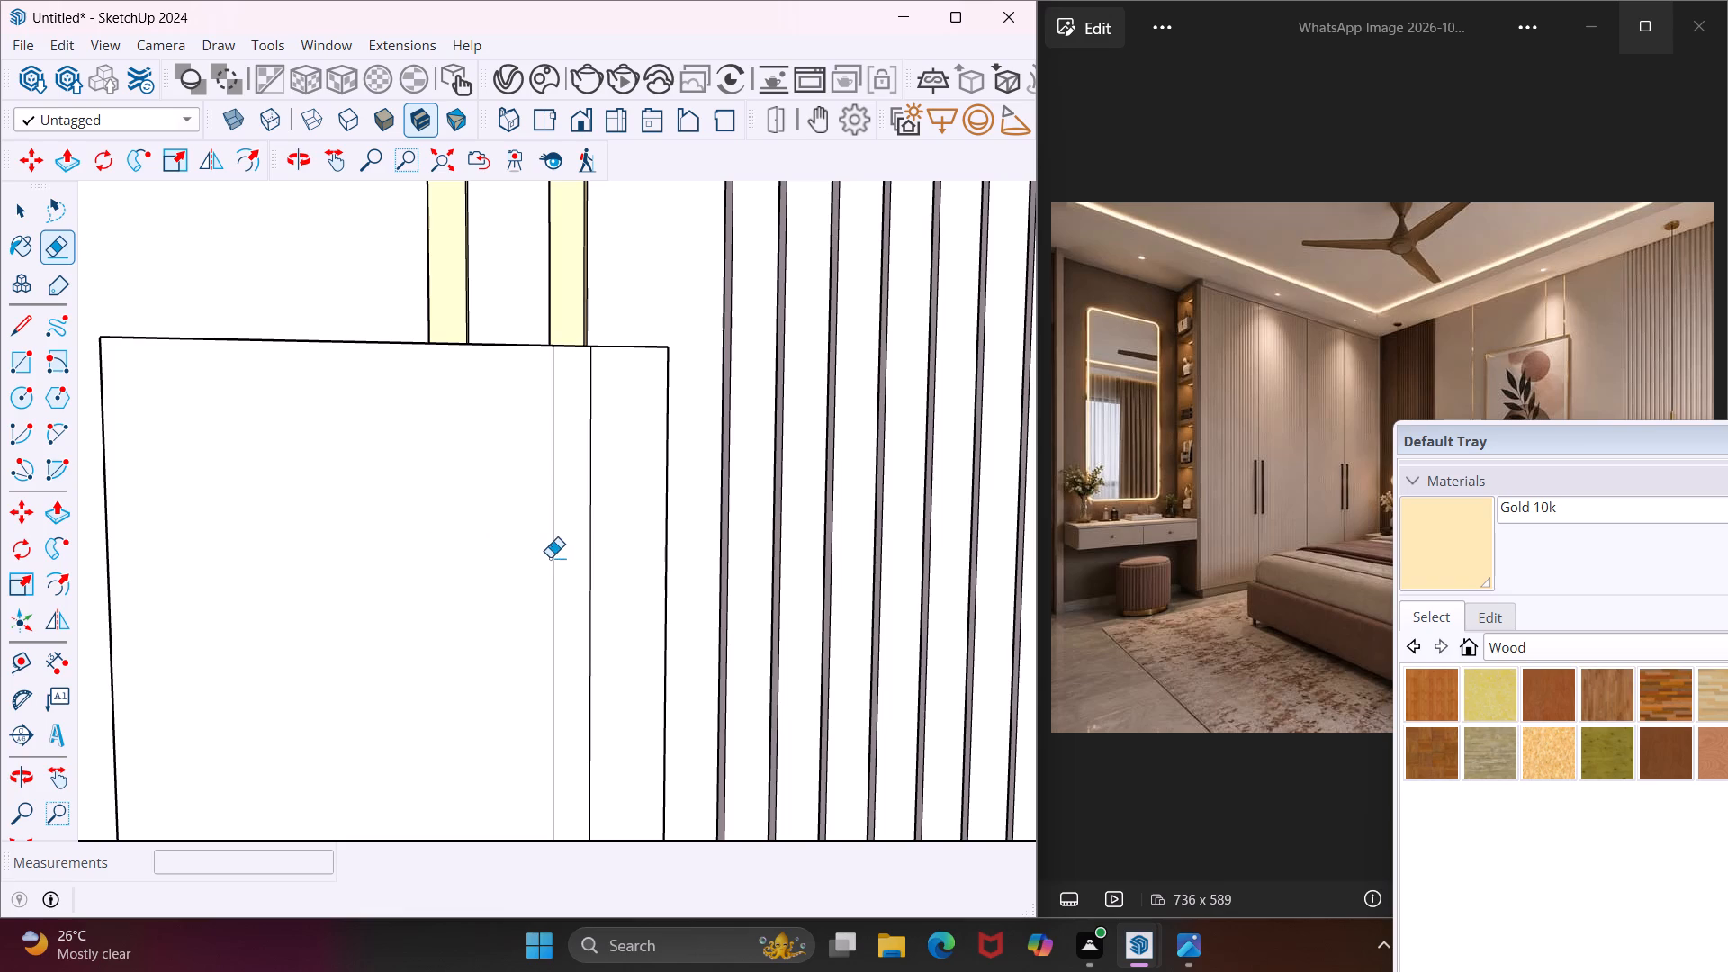
pyautogui.click(553, 559)
pyautogui.click(577, 558)
pyautogui.click(580, 558)
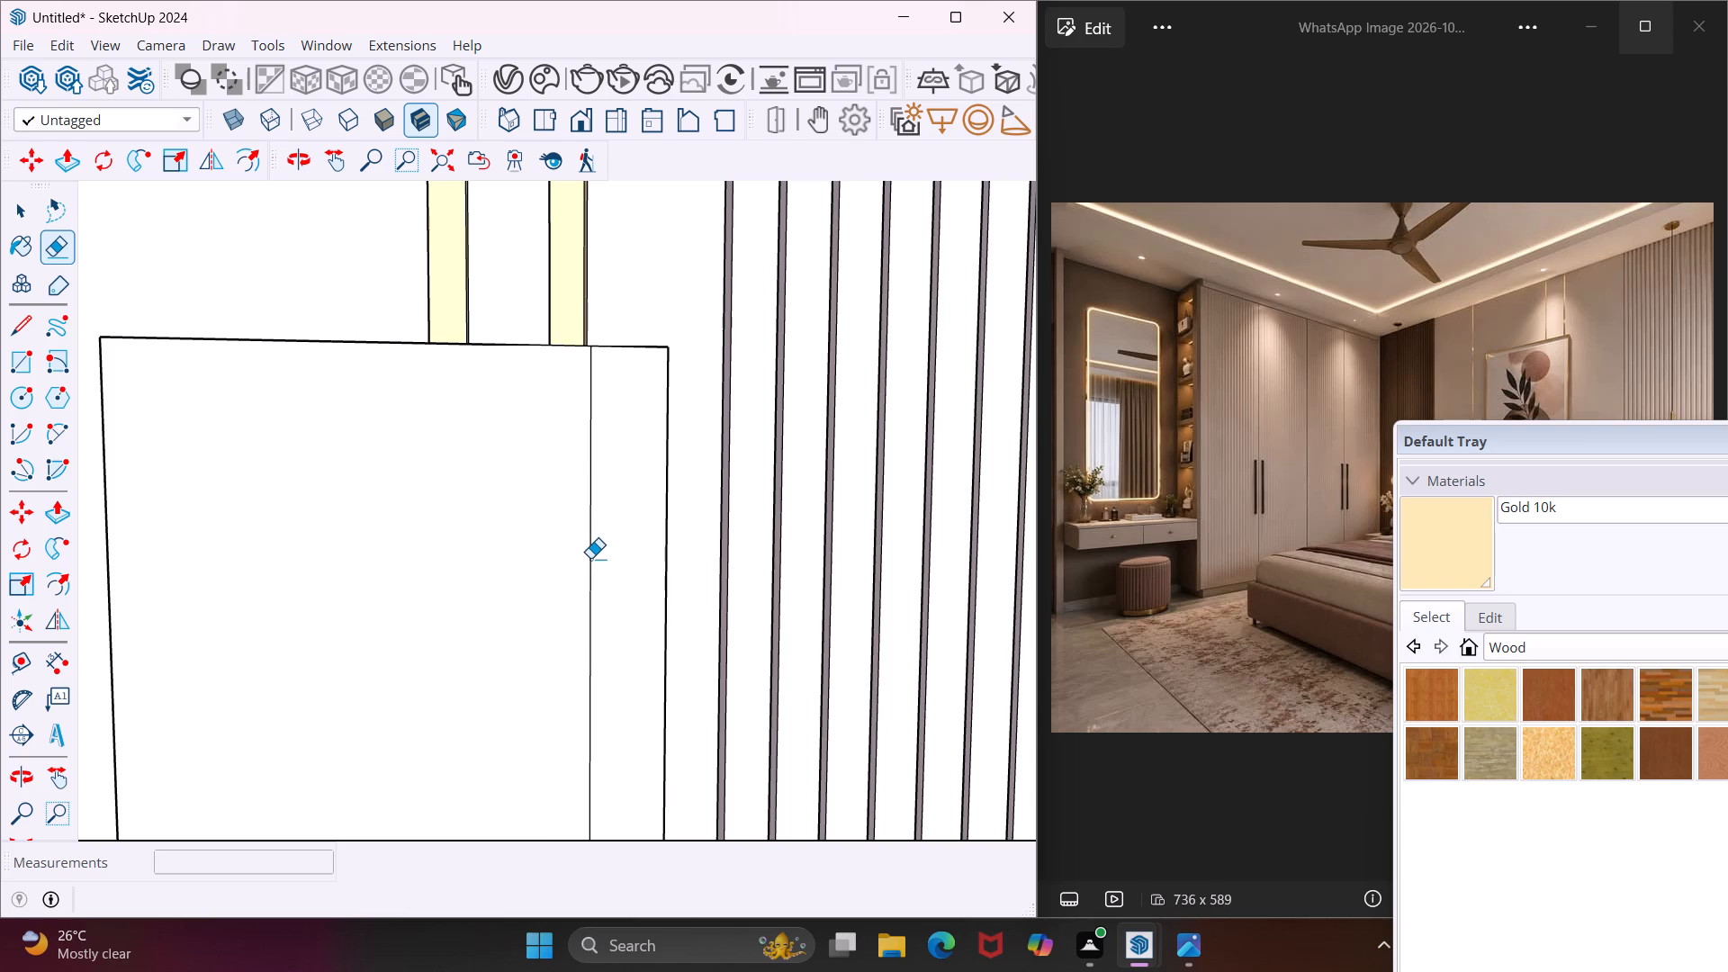
pyautogui.click(590, 558)
pyautogui.scroll(-10, 554, 535)
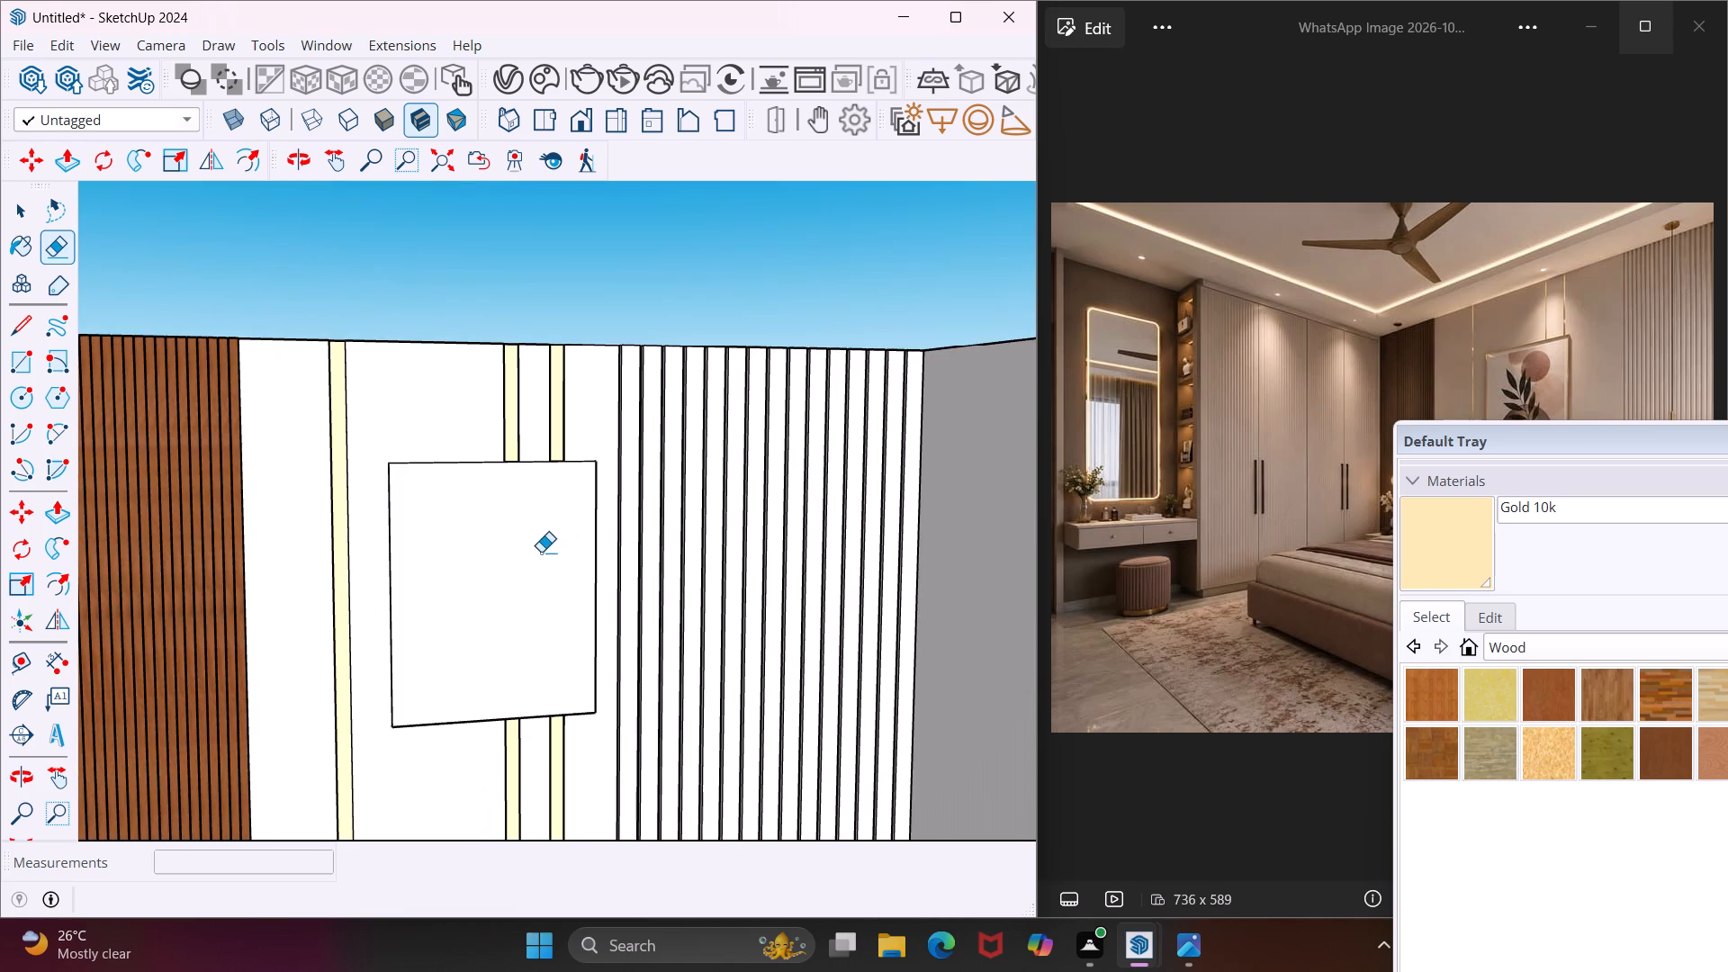
# Offset the wall-art panel's front face inward by about 1 15/16" to outline a frame border.
pyautogui.press('Escape')
pyautogui.press('space')
pyautogui.press('Escape')
pyautogui.press('space')
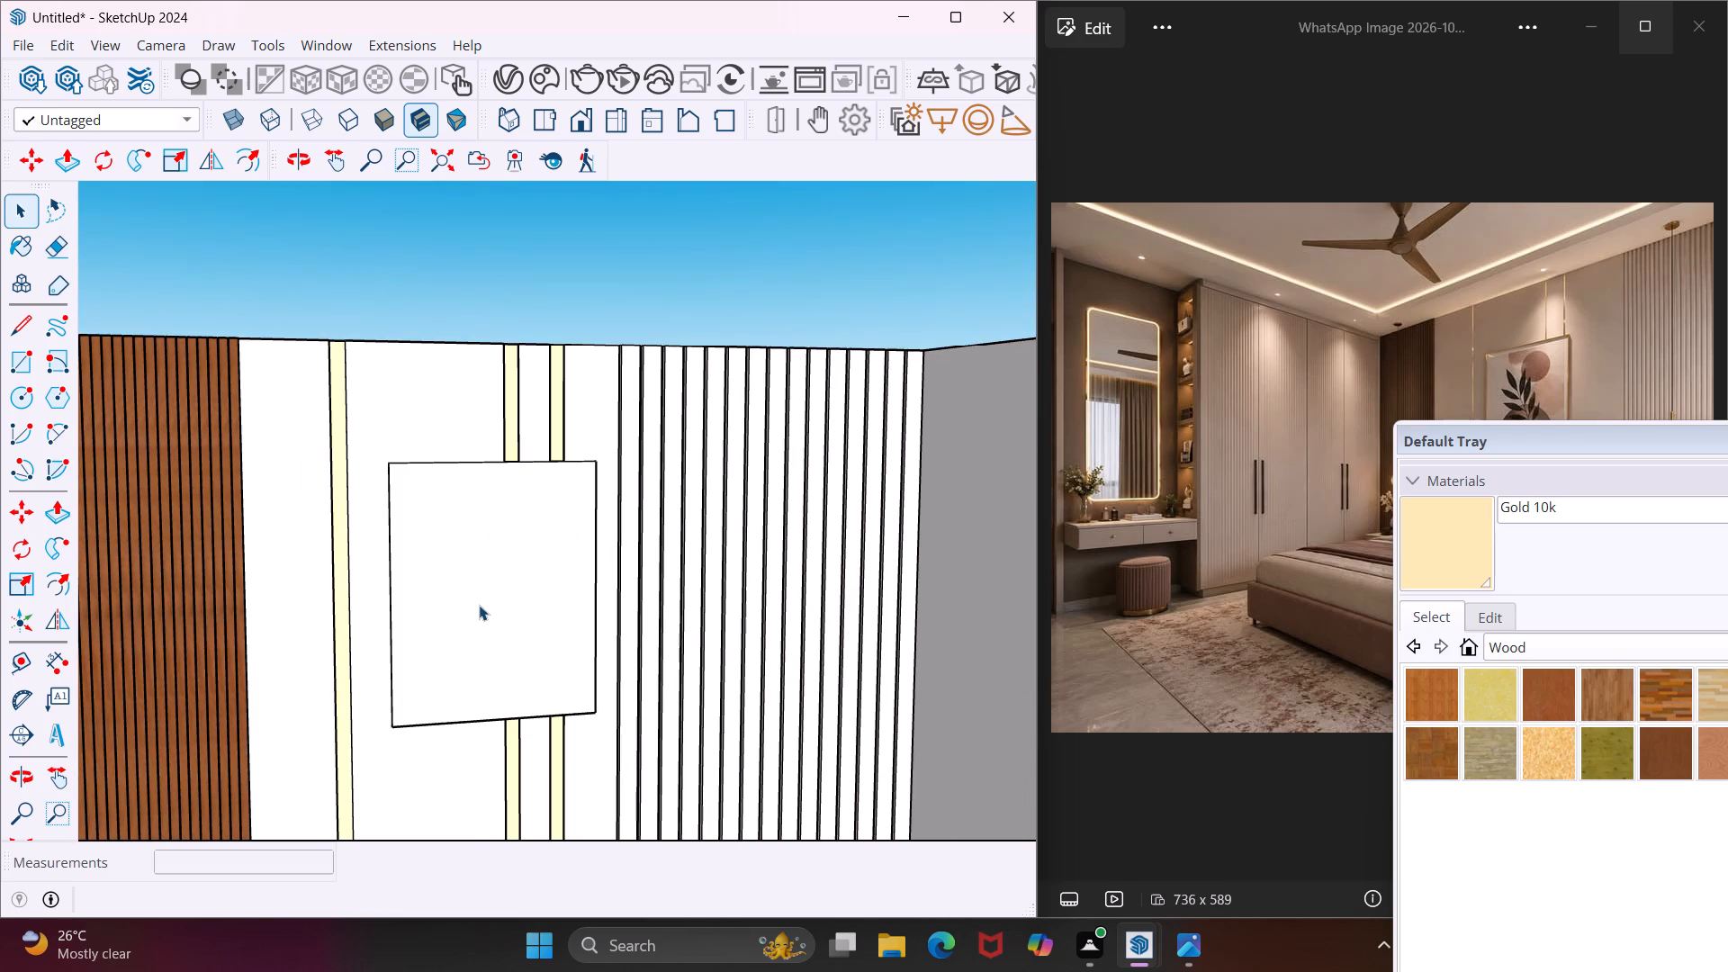
pyautogui.click(479, 605)
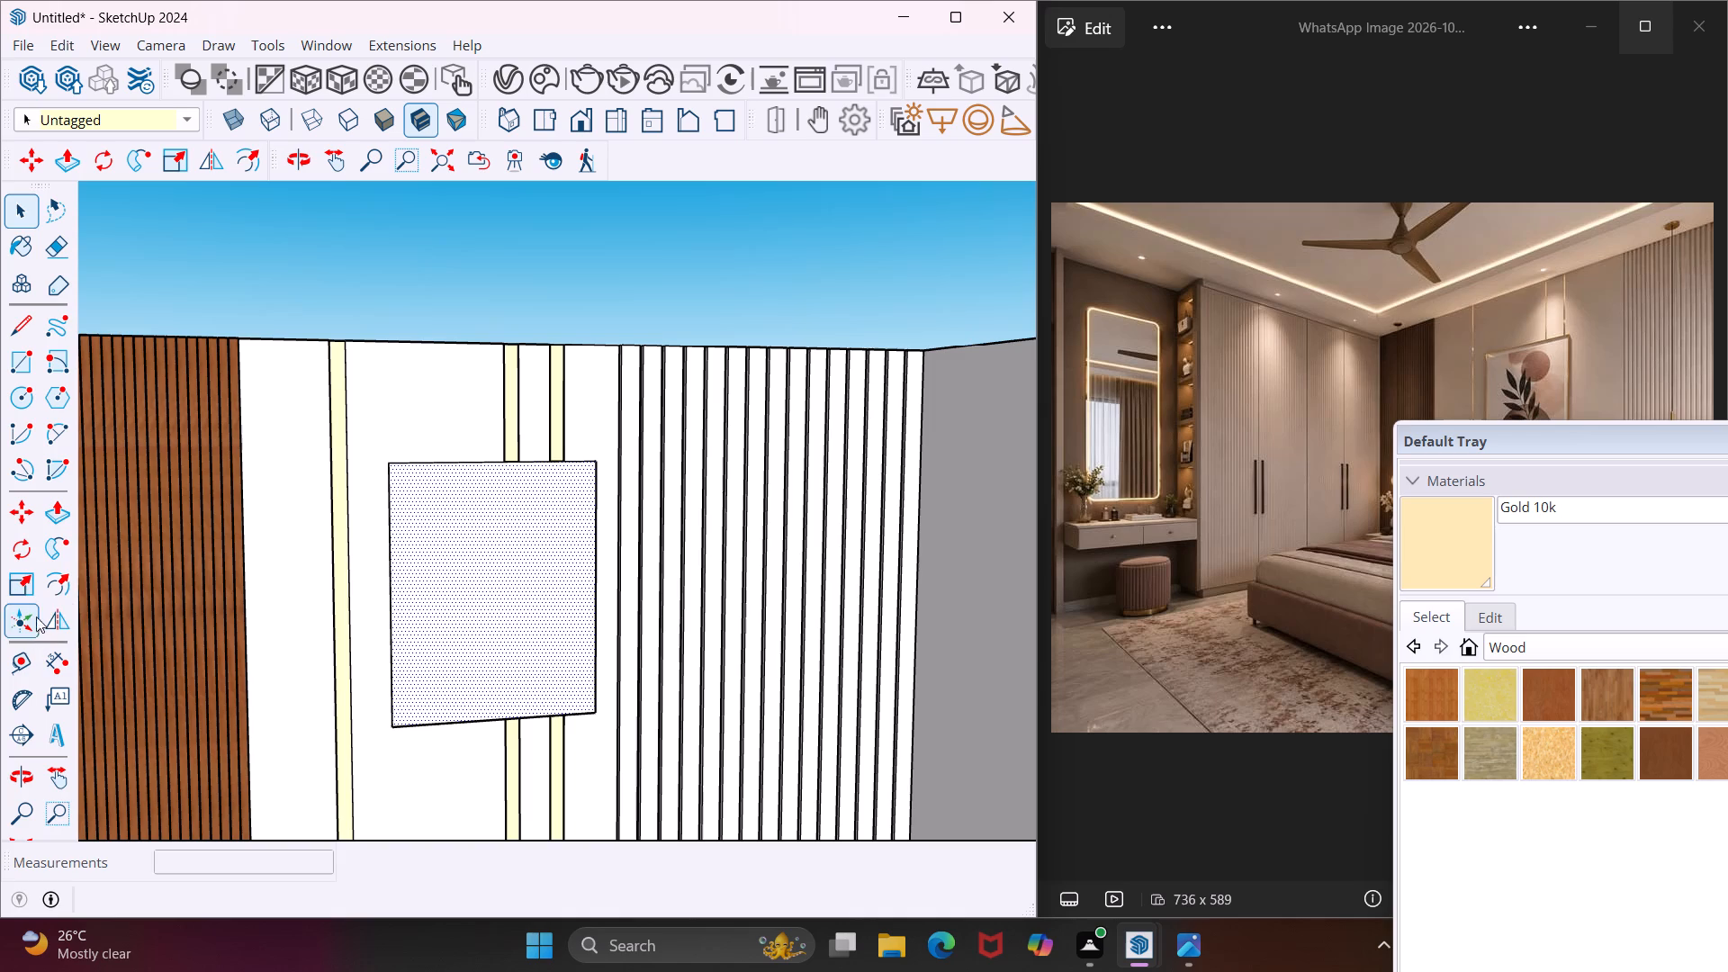
pyautogui.click(54, 596)
pyautogui.click(389, 580)
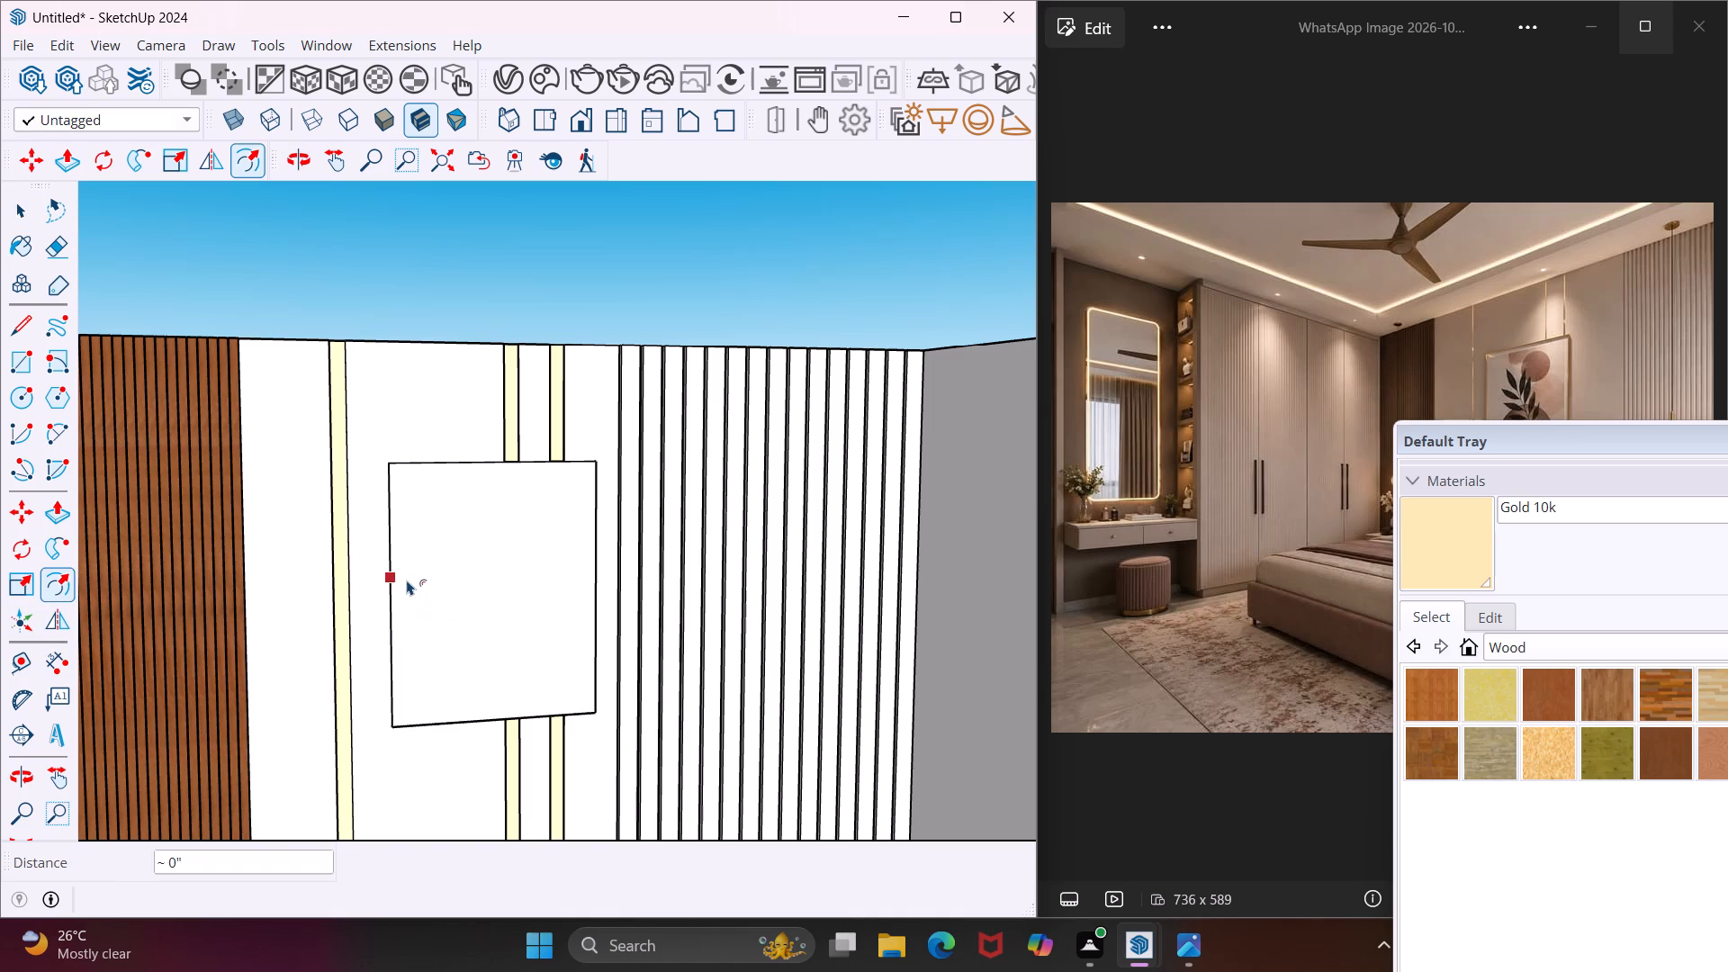
pyautogui.click(412, 583)
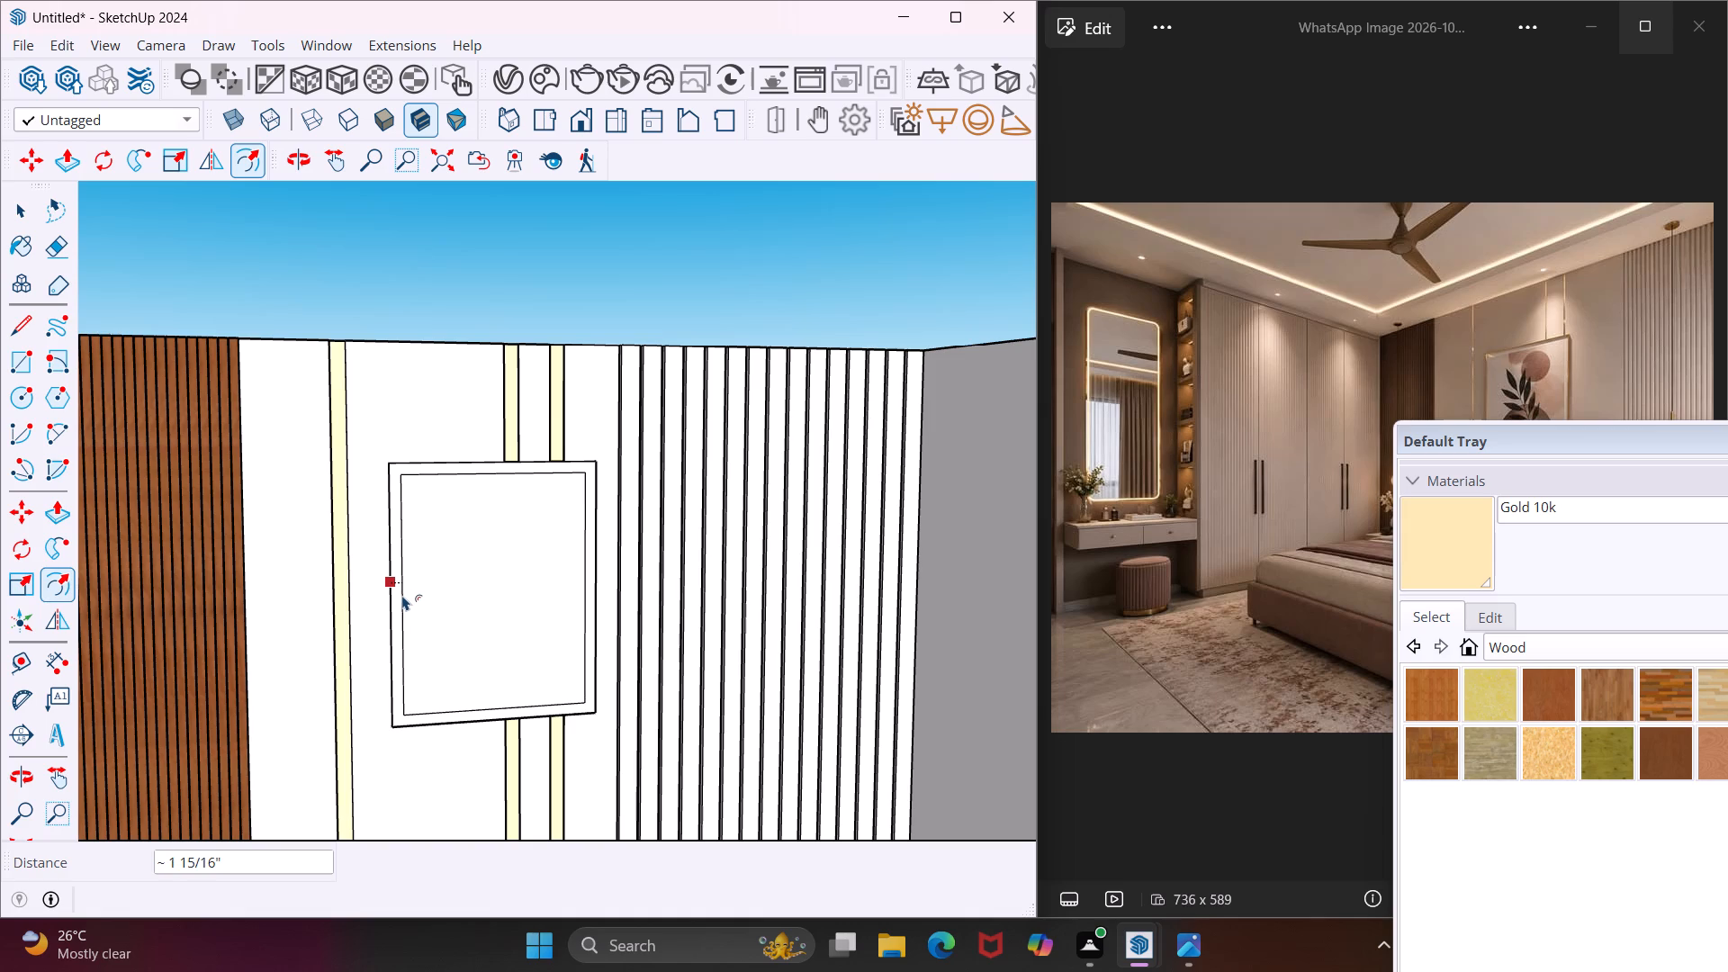
pyautogui.click(402, 595)
pyautogui.press('Escape')
pyautogui.press('space')
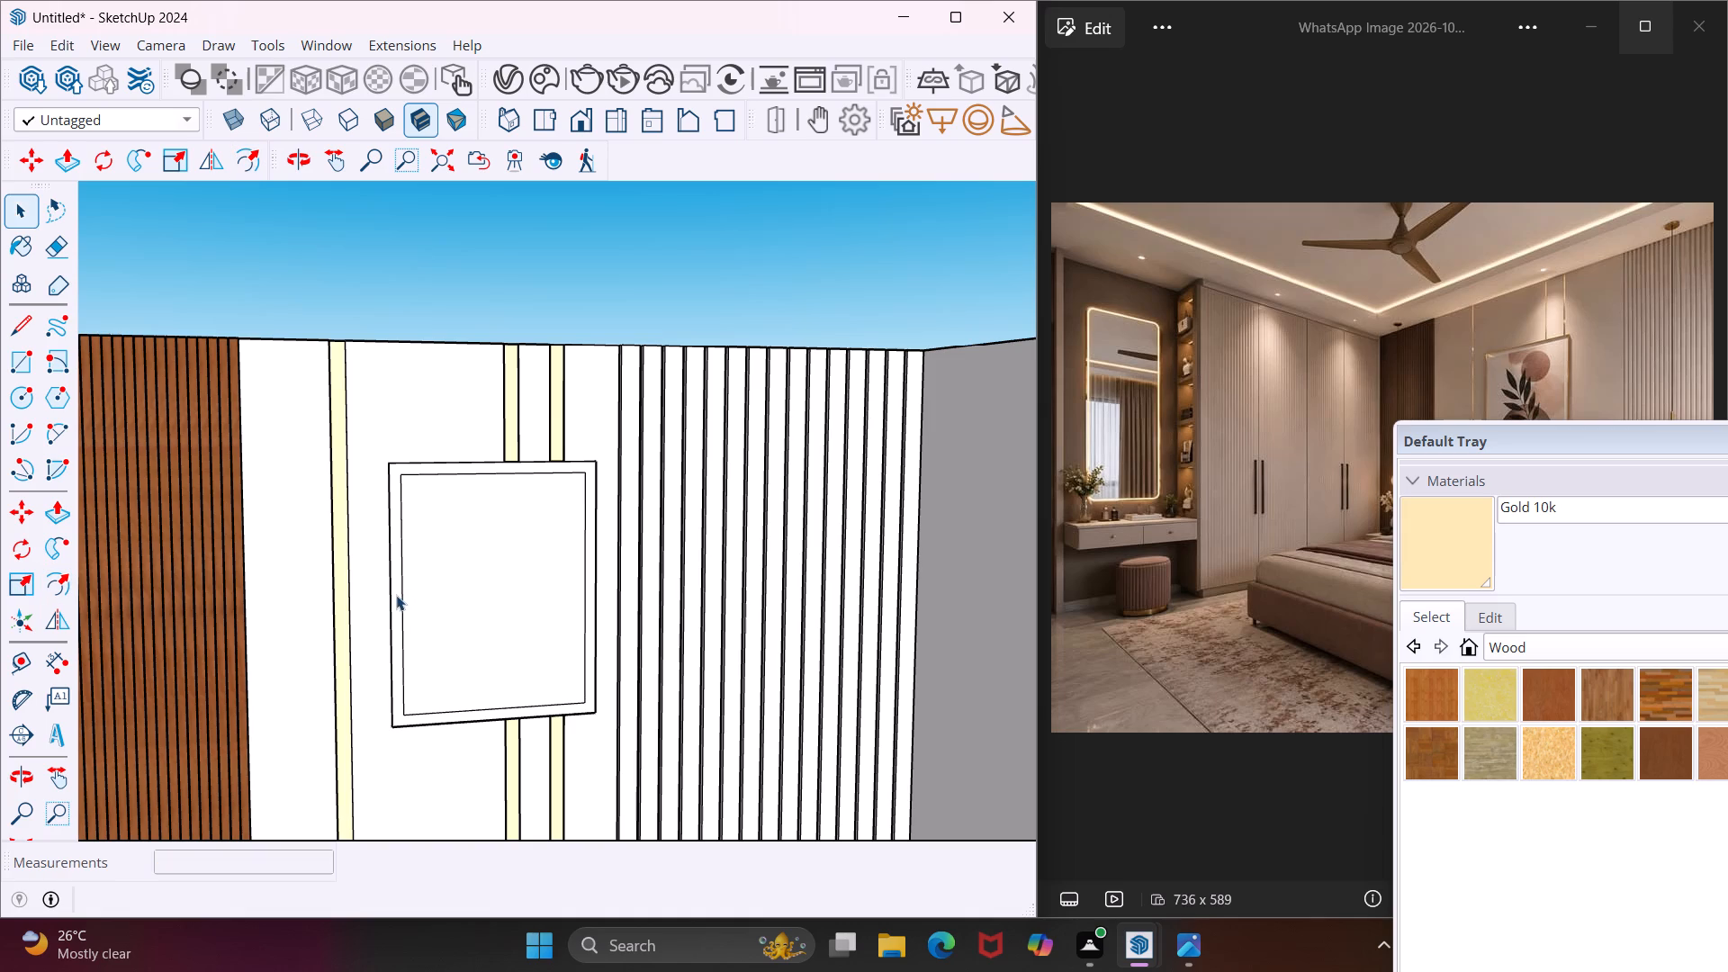
# Apply the Wood Board Cork material to the front face of the wall-art frame border.
pyautogui.click(1478, 688)
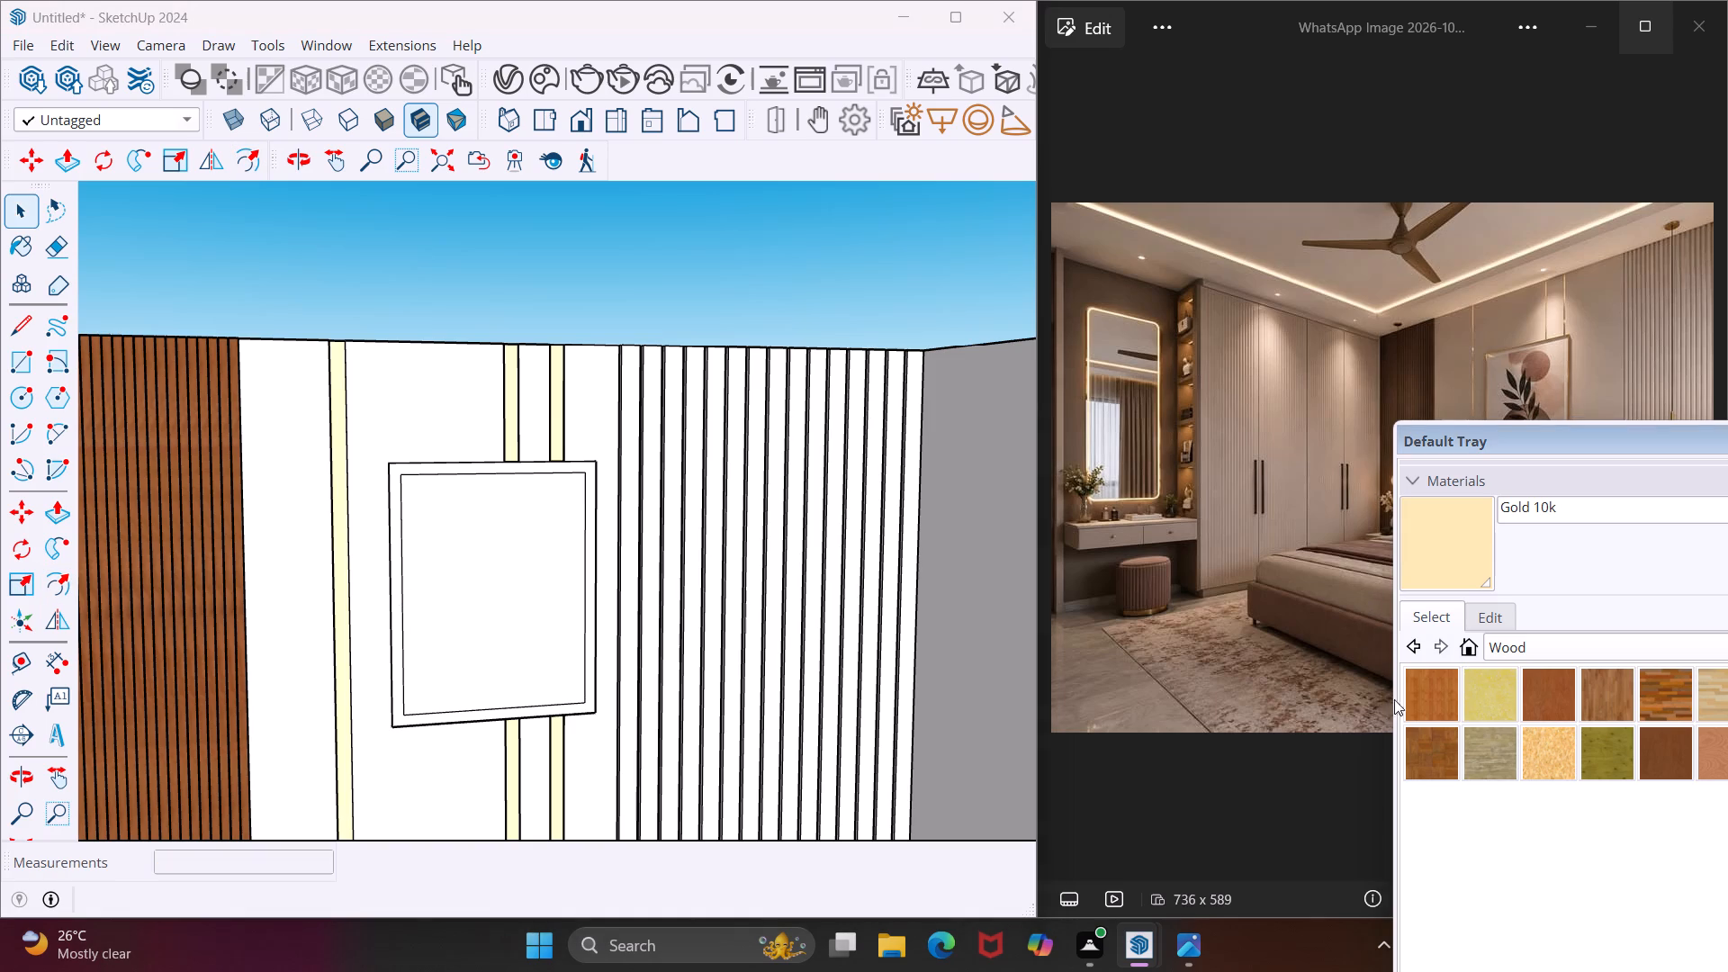
pyautogui.scroll(8, 403, 623)
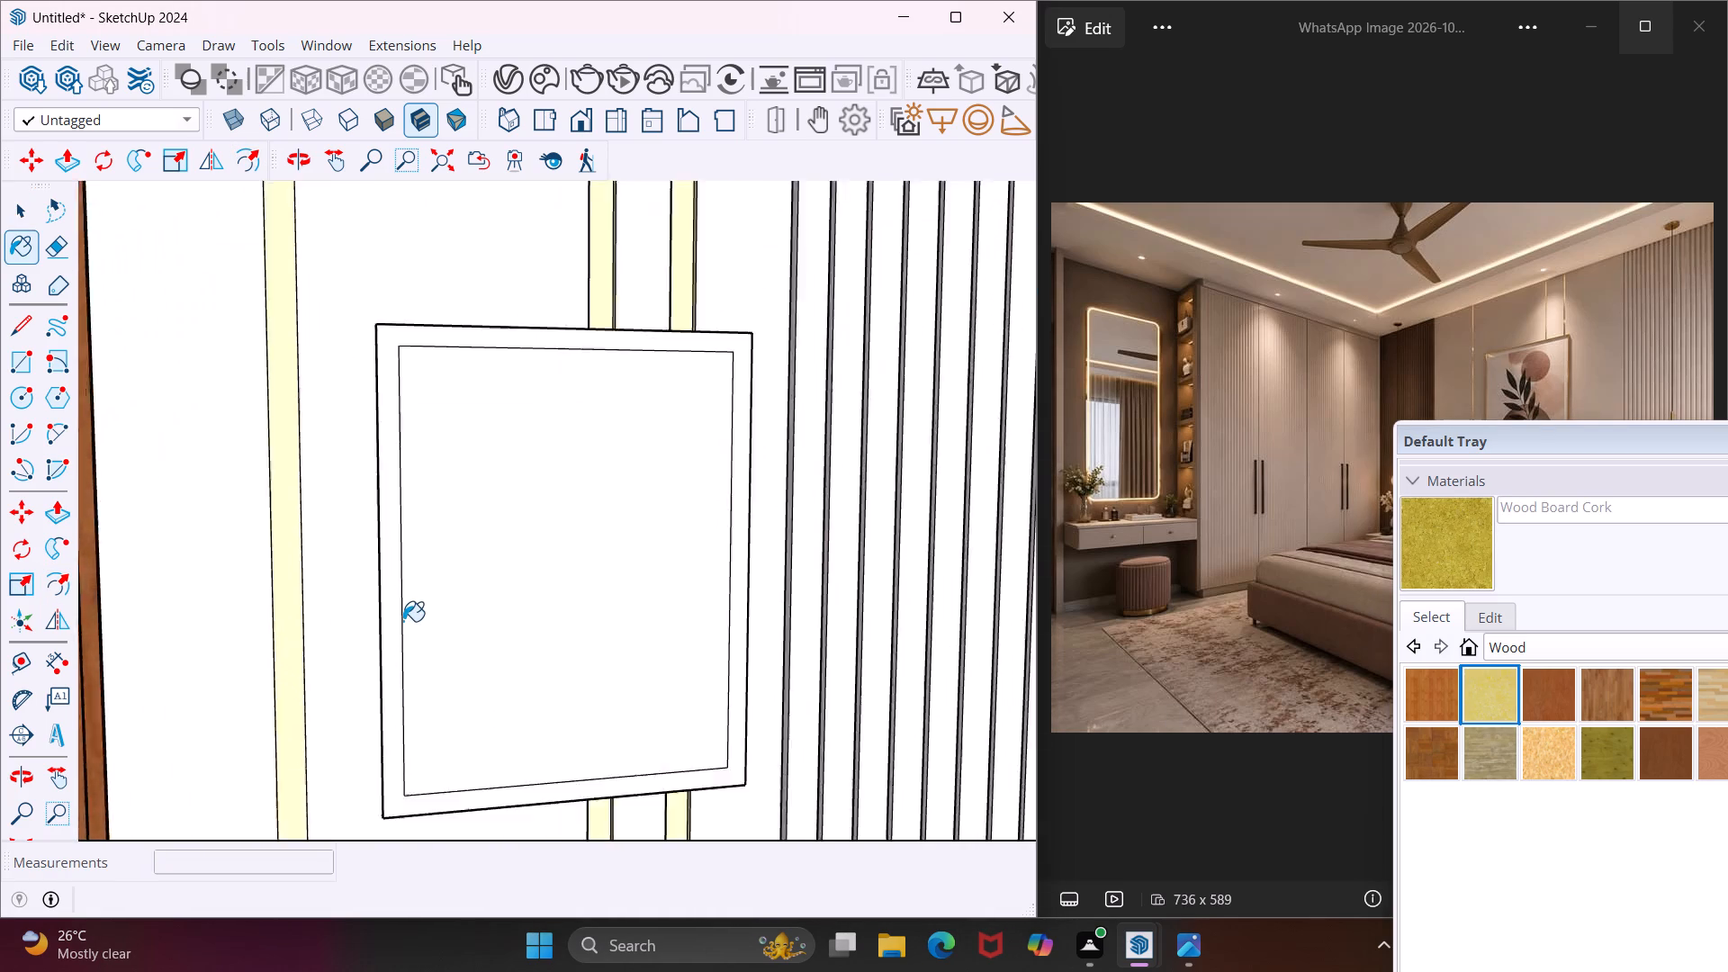
pyautogui.click(391, 580)
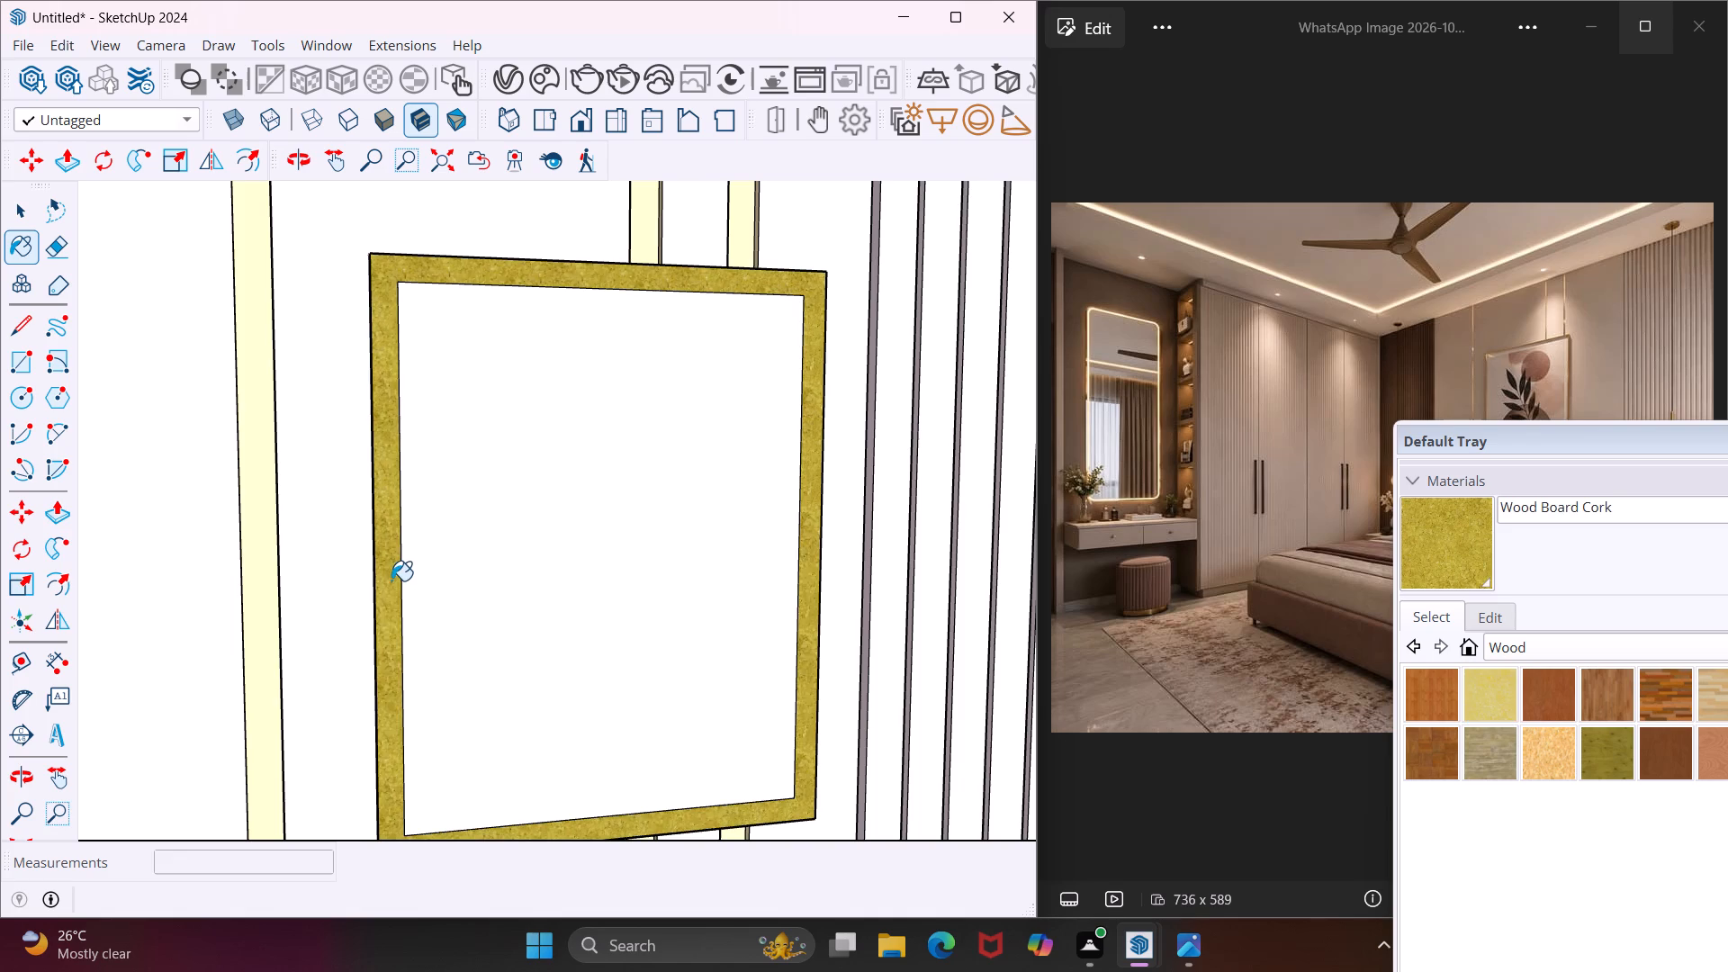
pyautogui.press('Escape')
pyautogui.press('space')
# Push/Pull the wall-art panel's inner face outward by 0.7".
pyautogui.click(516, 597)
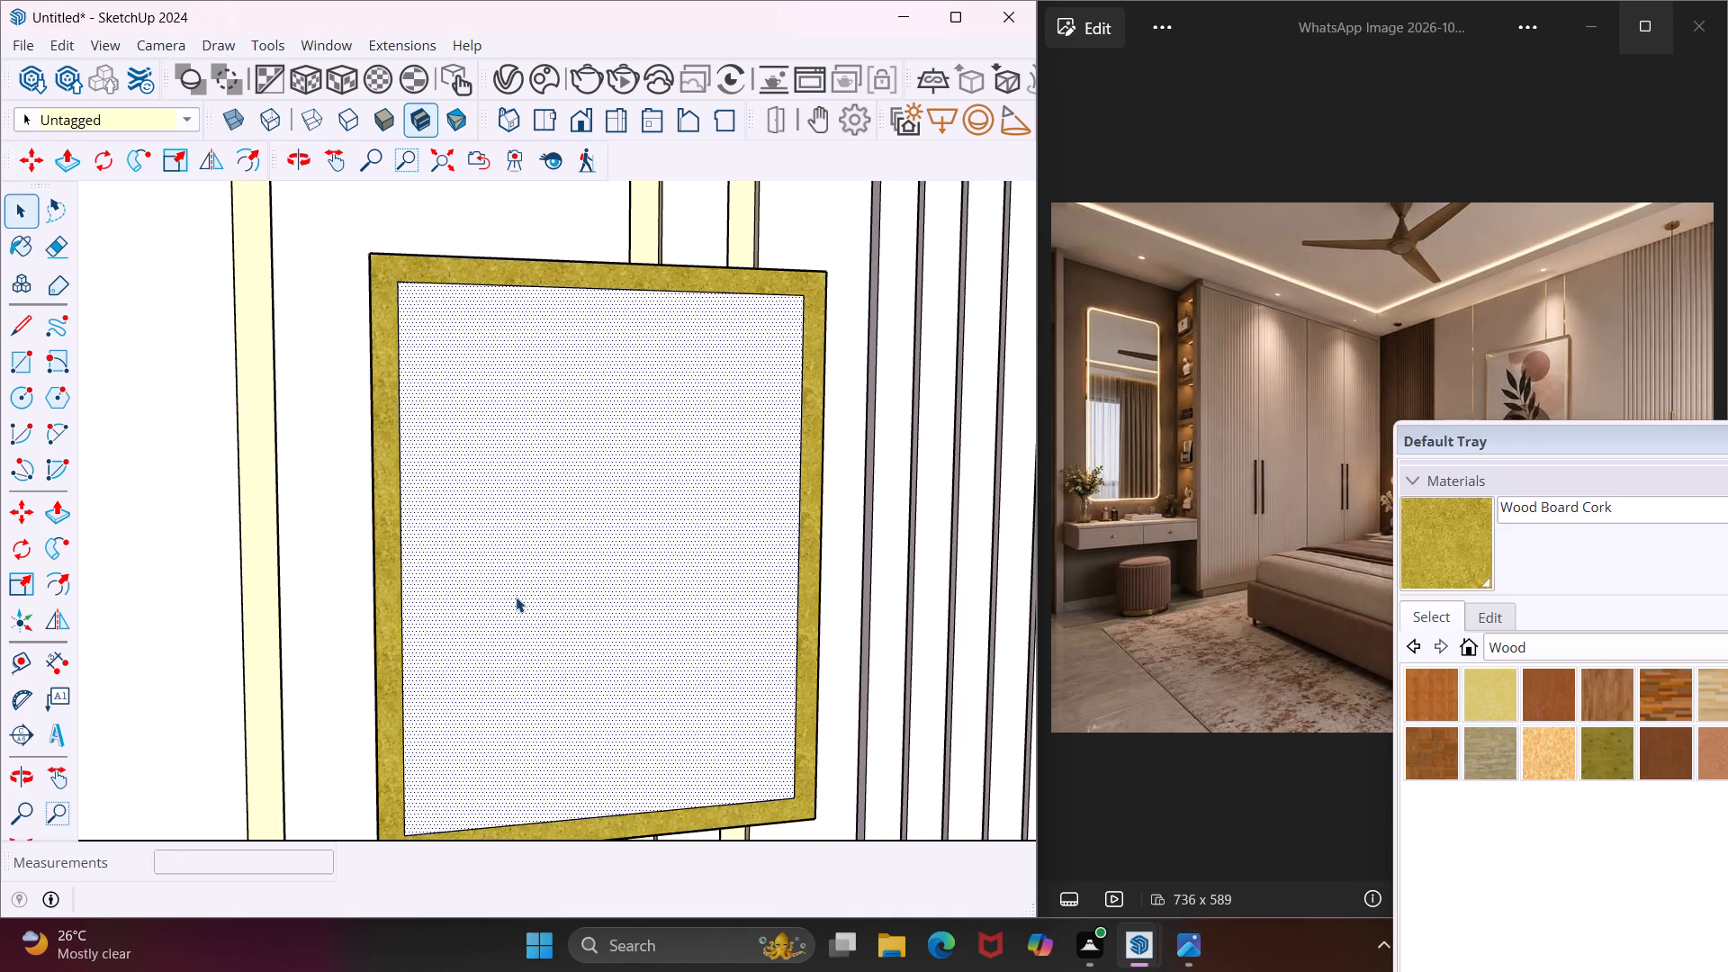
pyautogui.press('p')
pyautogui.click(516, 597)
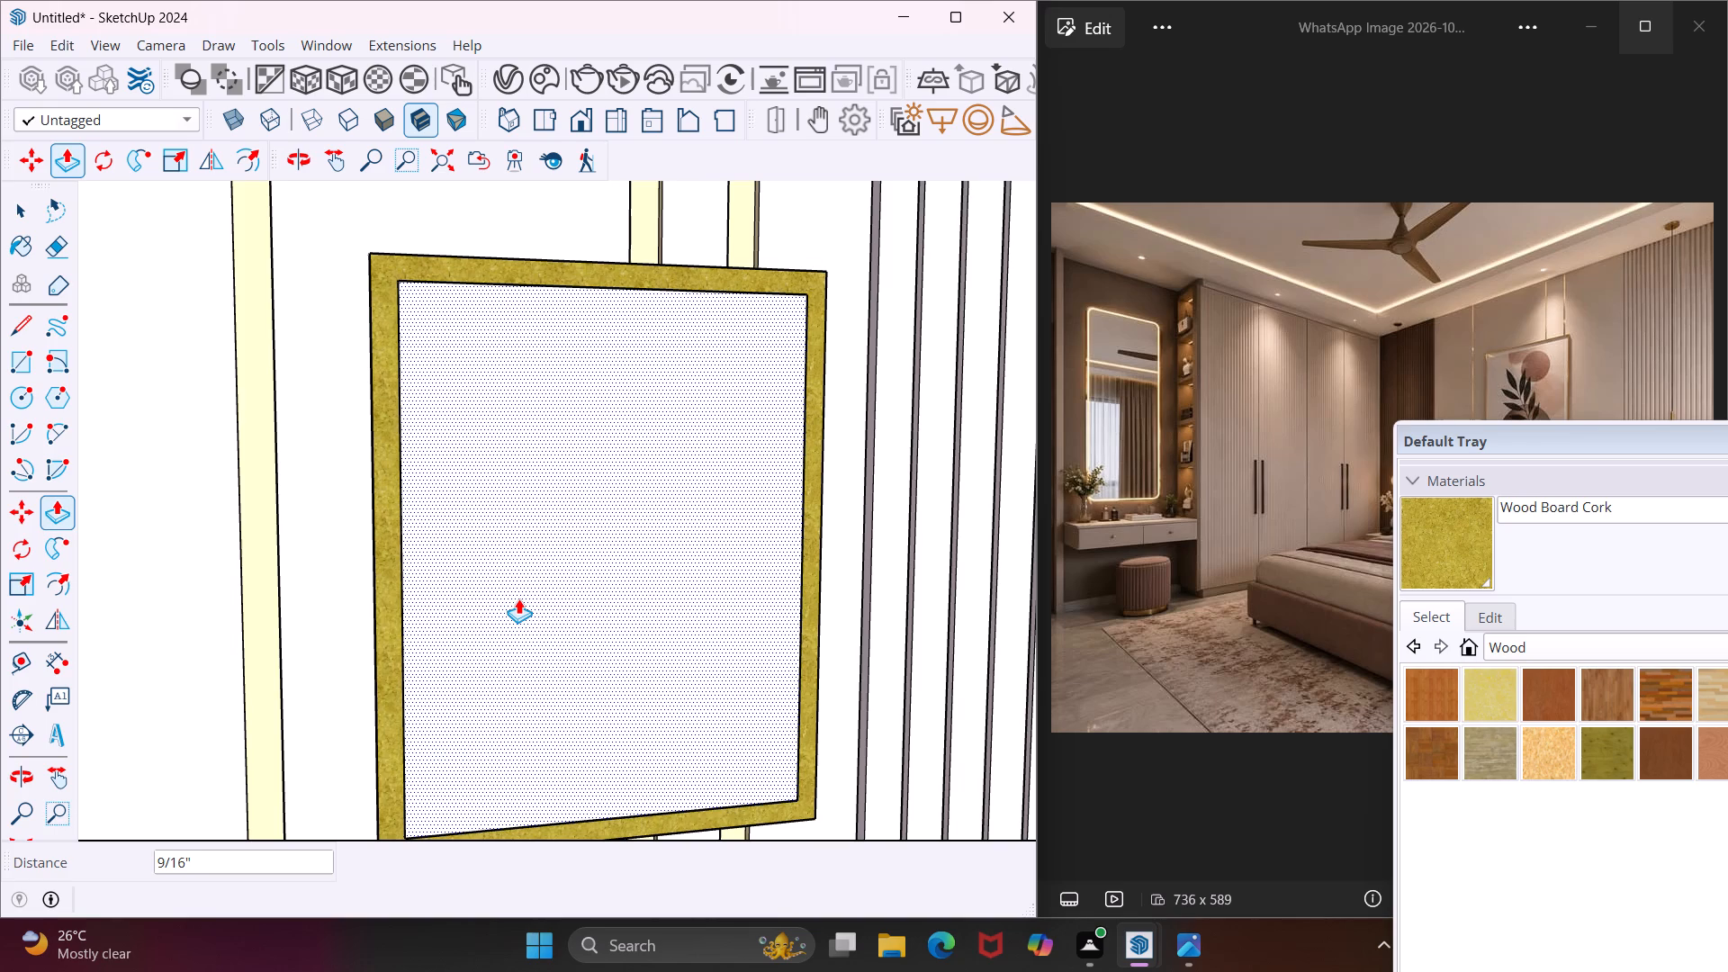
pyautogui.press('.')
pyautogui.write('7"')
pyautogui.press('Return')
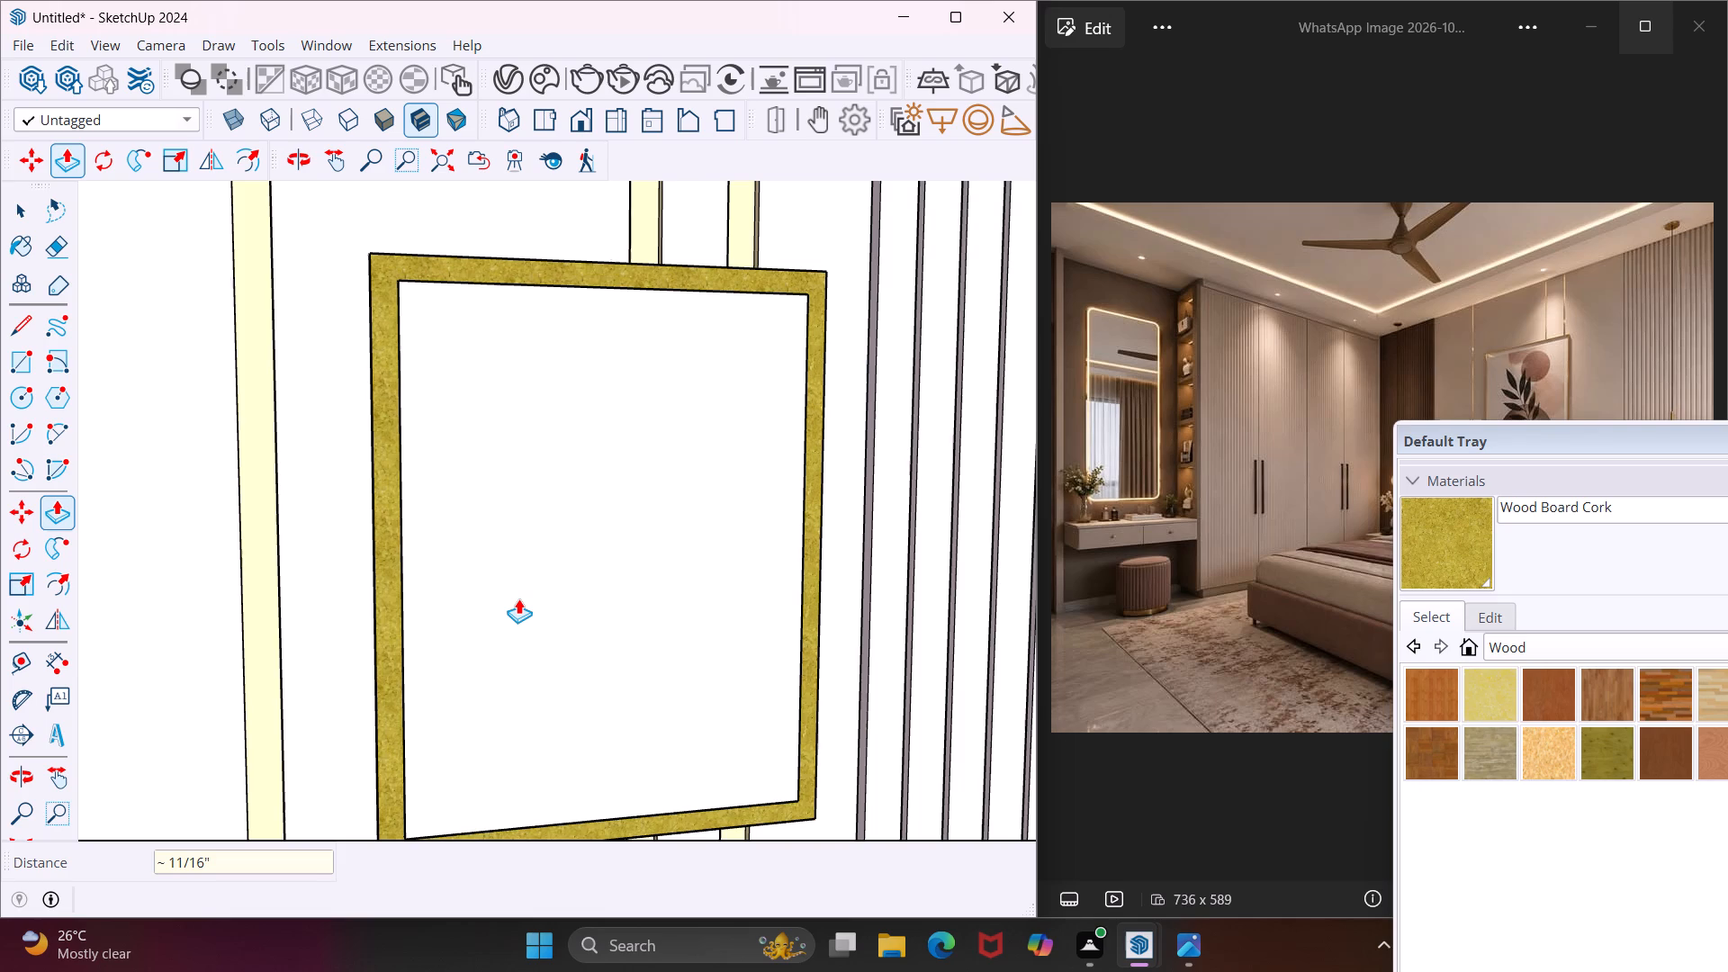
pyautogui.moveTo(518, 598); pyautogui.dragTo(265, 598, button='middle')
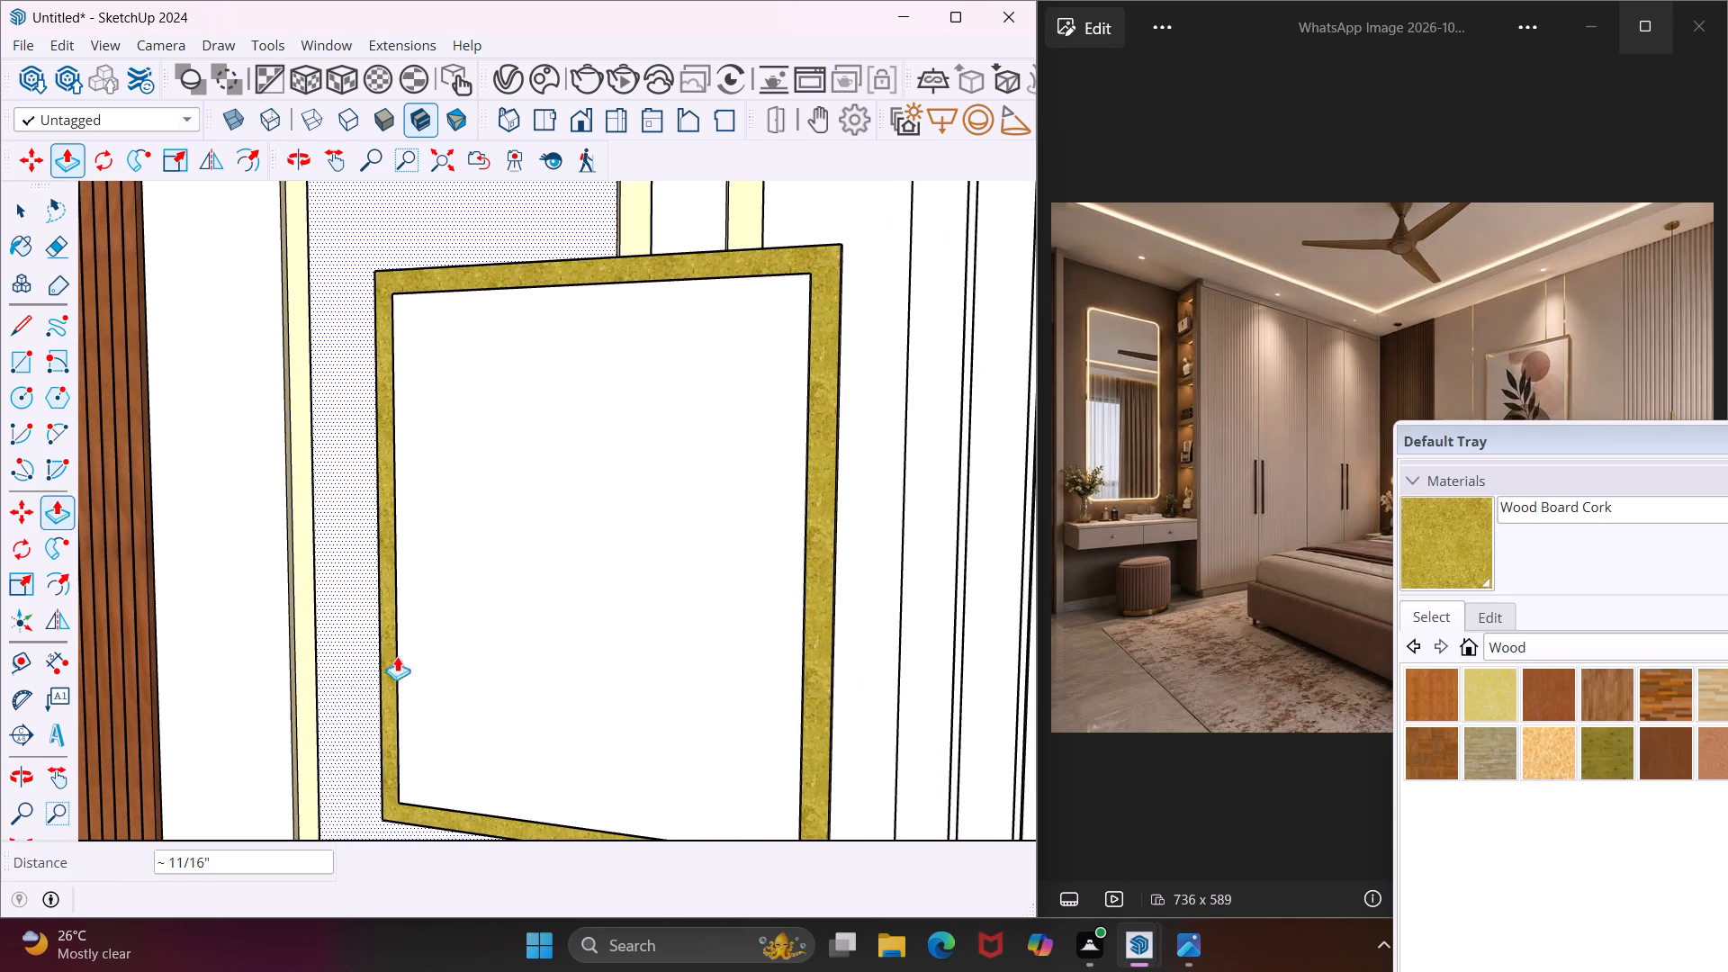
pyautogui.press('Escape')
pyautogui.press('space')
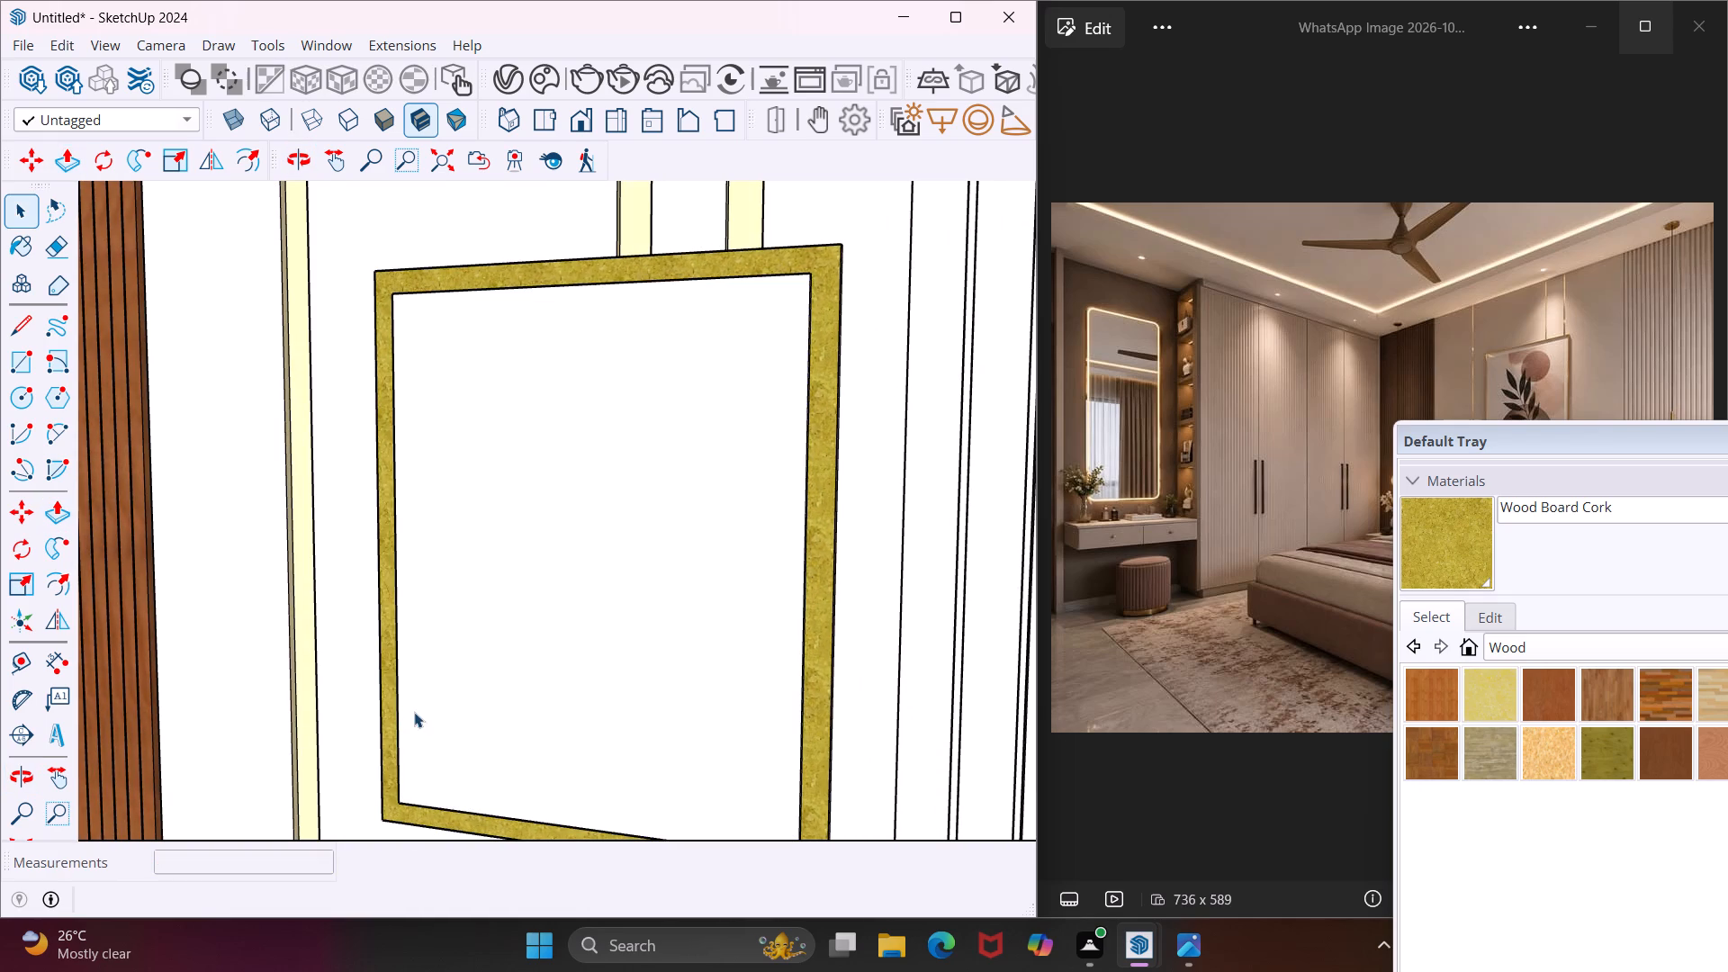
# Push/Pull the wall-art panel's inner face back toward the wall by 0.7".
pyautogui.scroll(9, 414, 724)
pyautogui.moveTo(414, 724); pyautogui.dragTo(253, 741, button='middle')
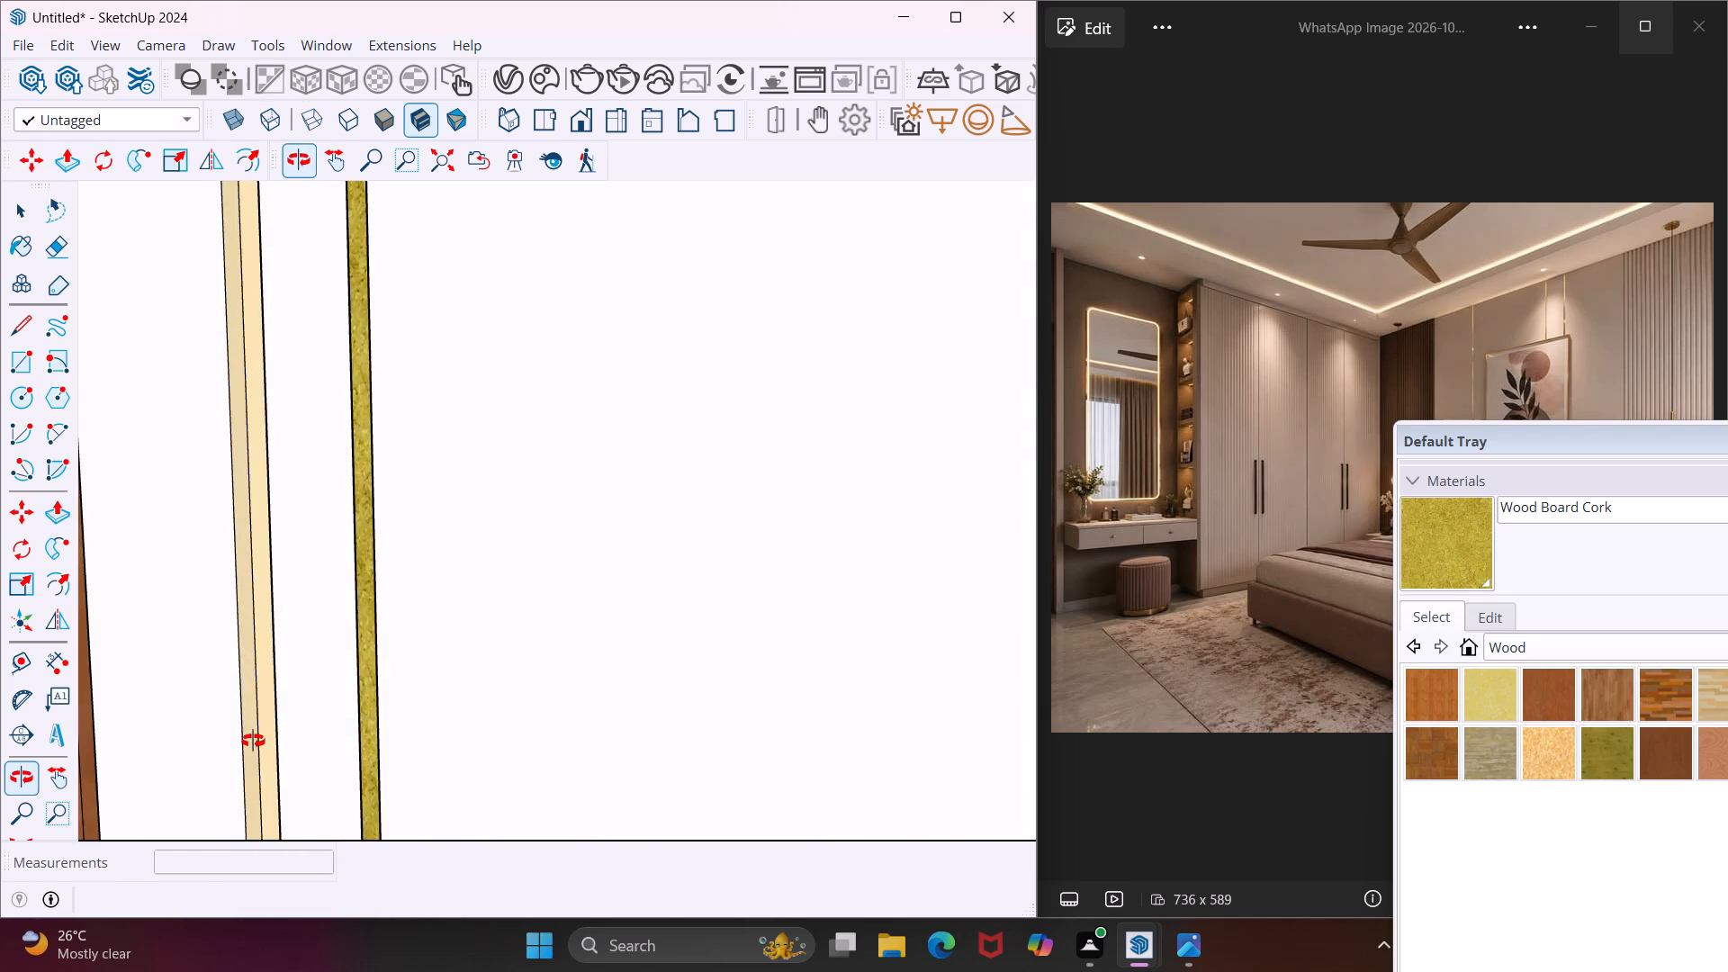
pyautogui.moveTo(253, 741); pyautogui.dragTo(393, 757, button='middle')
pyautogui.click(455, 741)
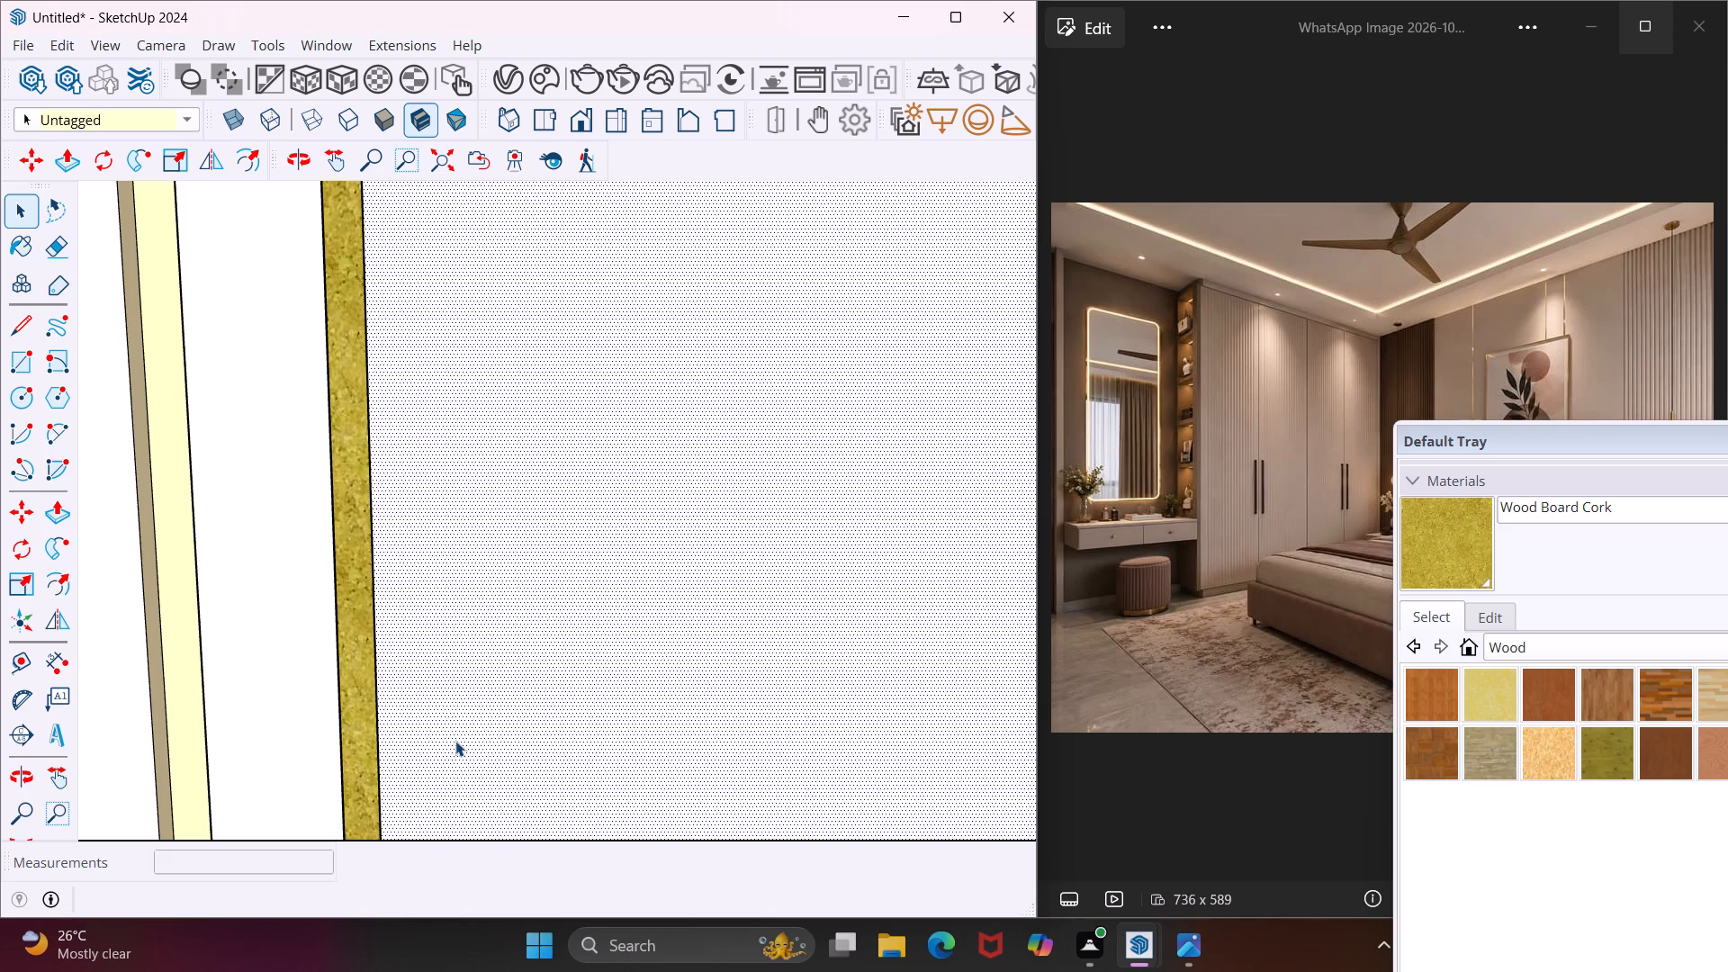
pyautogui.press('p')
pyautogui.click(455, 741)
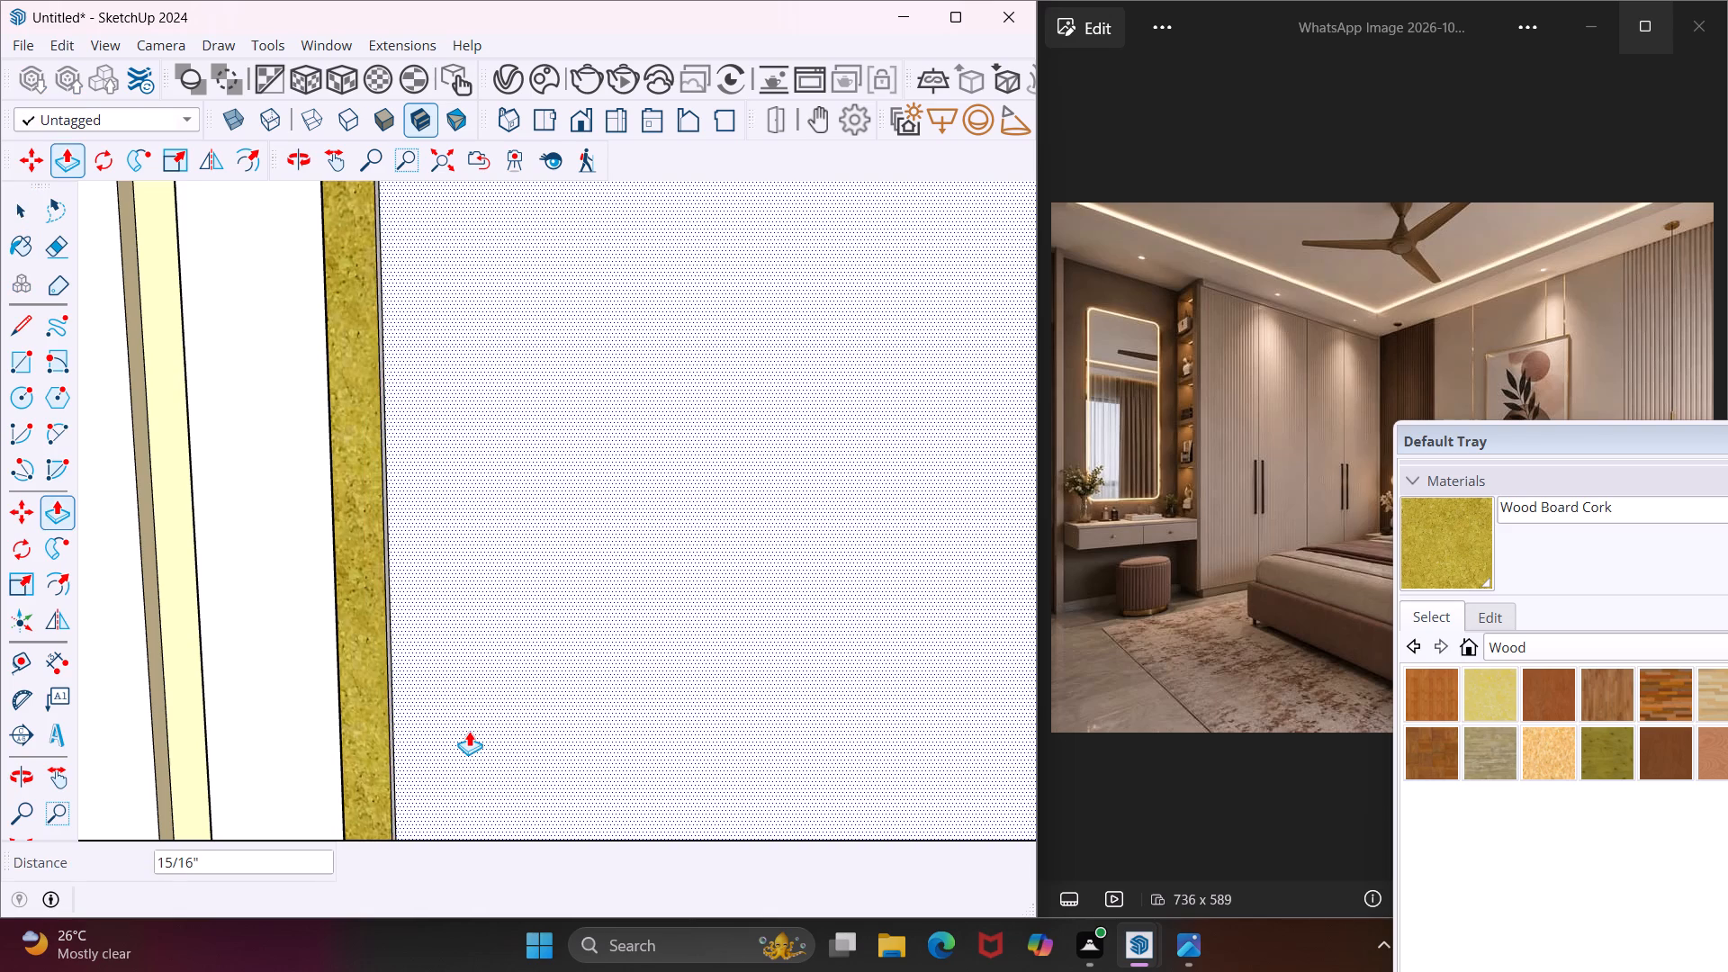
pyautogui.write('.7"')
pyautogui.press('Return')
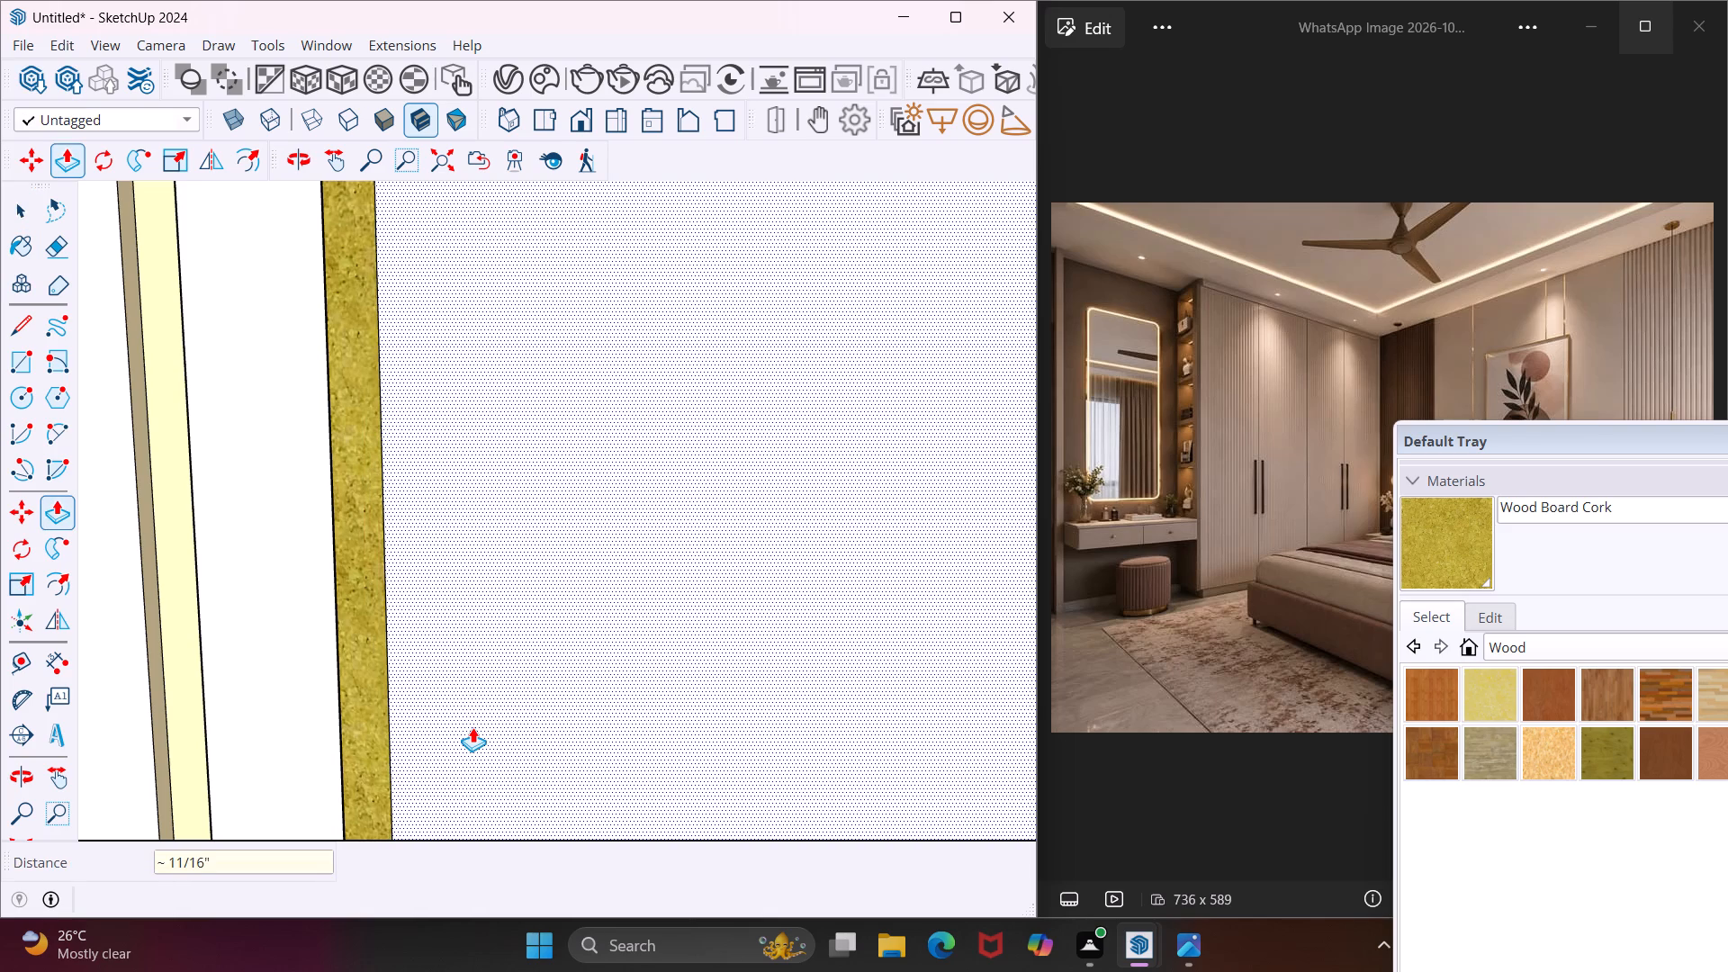
# Push/Pull the inner face toward the wall by 11/16" to recess it behind the frame border.
pyautogui.scroll(-4, 472, 727)
pyautogui.click(562, 708)
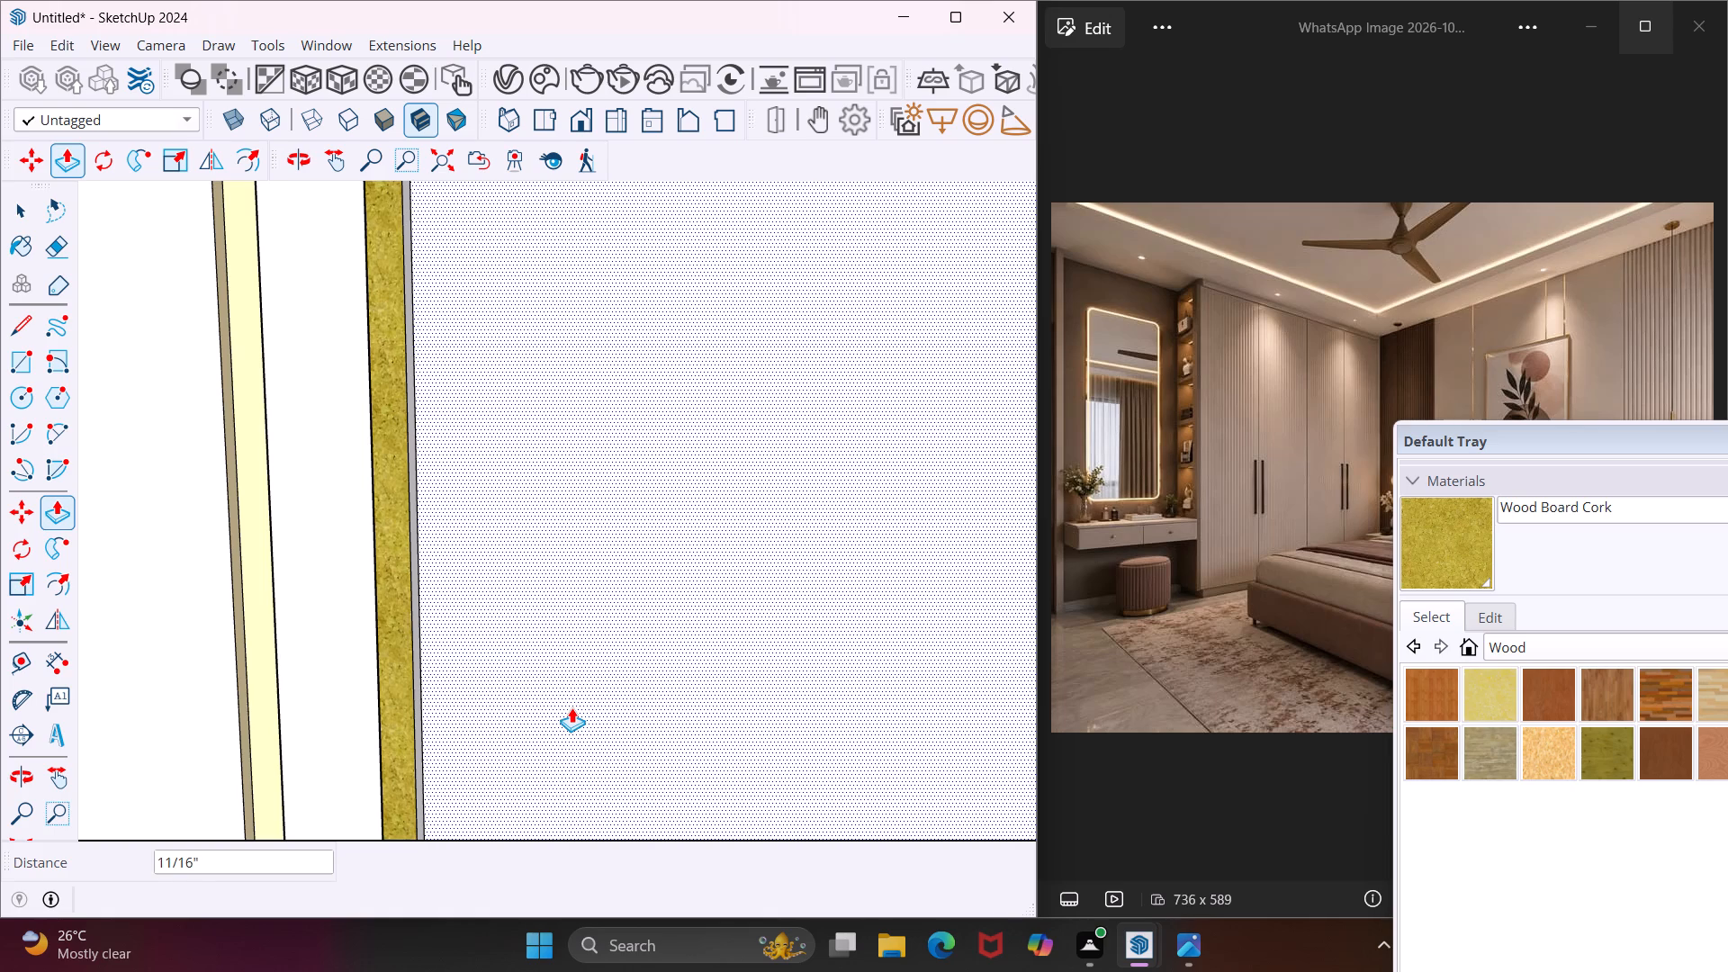
pyautogui.click(571, 707)
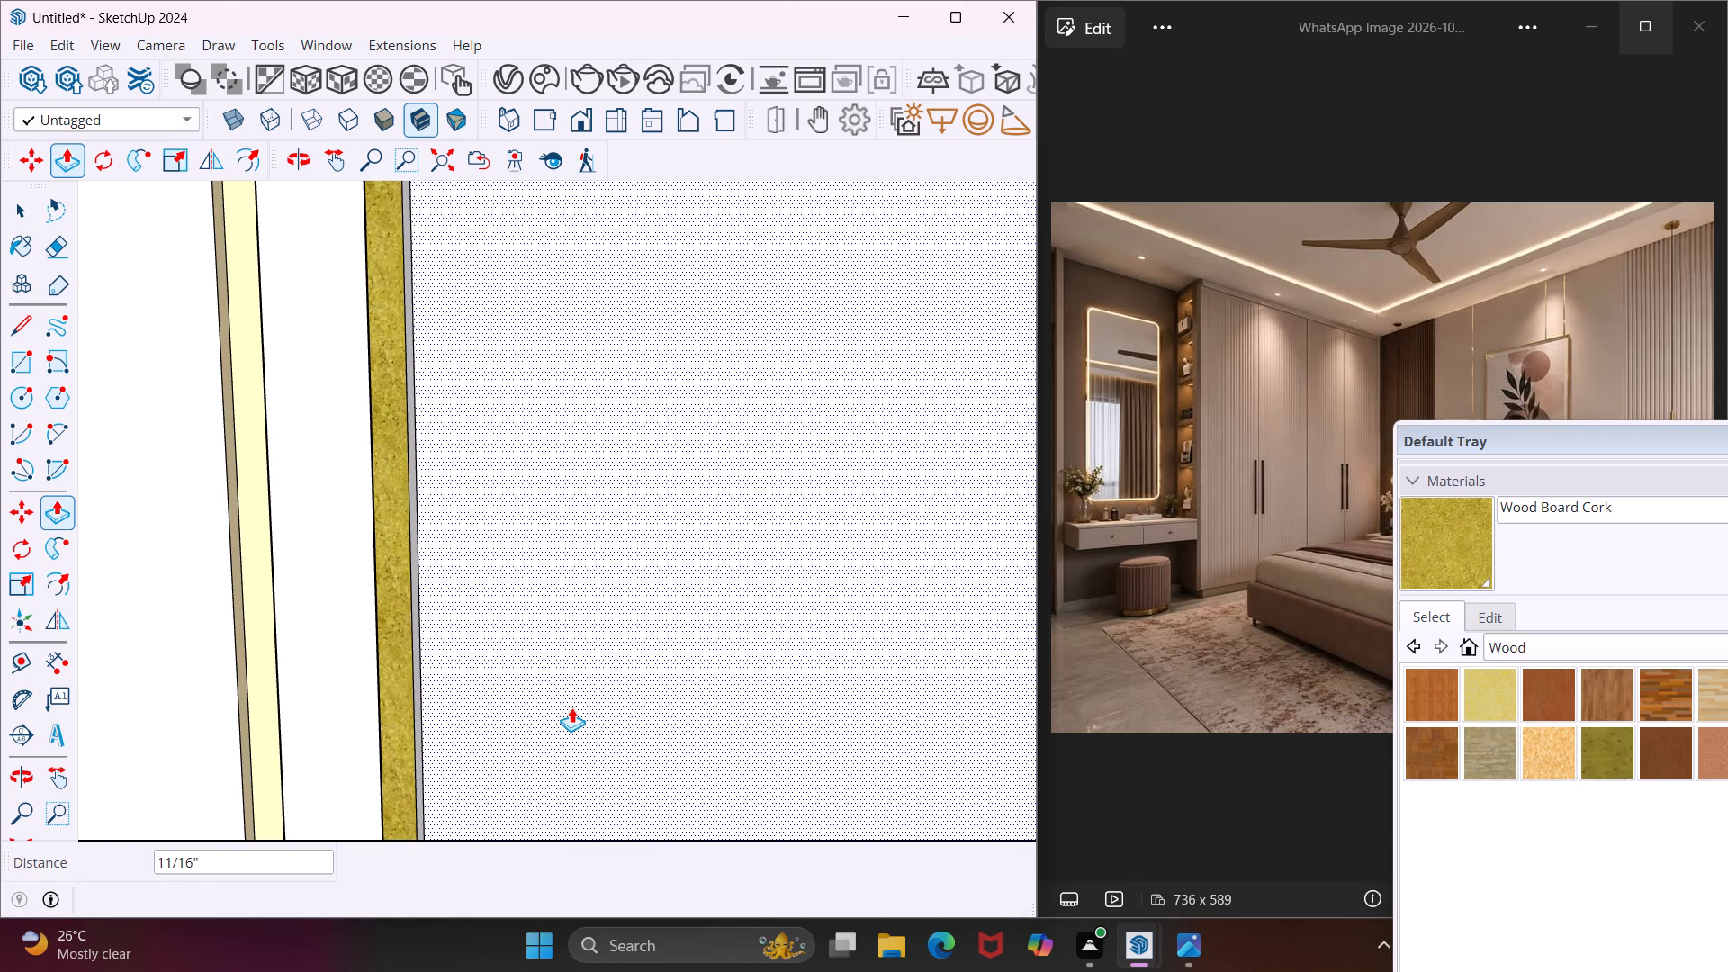
# Apply Wood Board Cork to the frame's inner side edge nearest the single gold strip.
pyautogui.click(1429, 546)
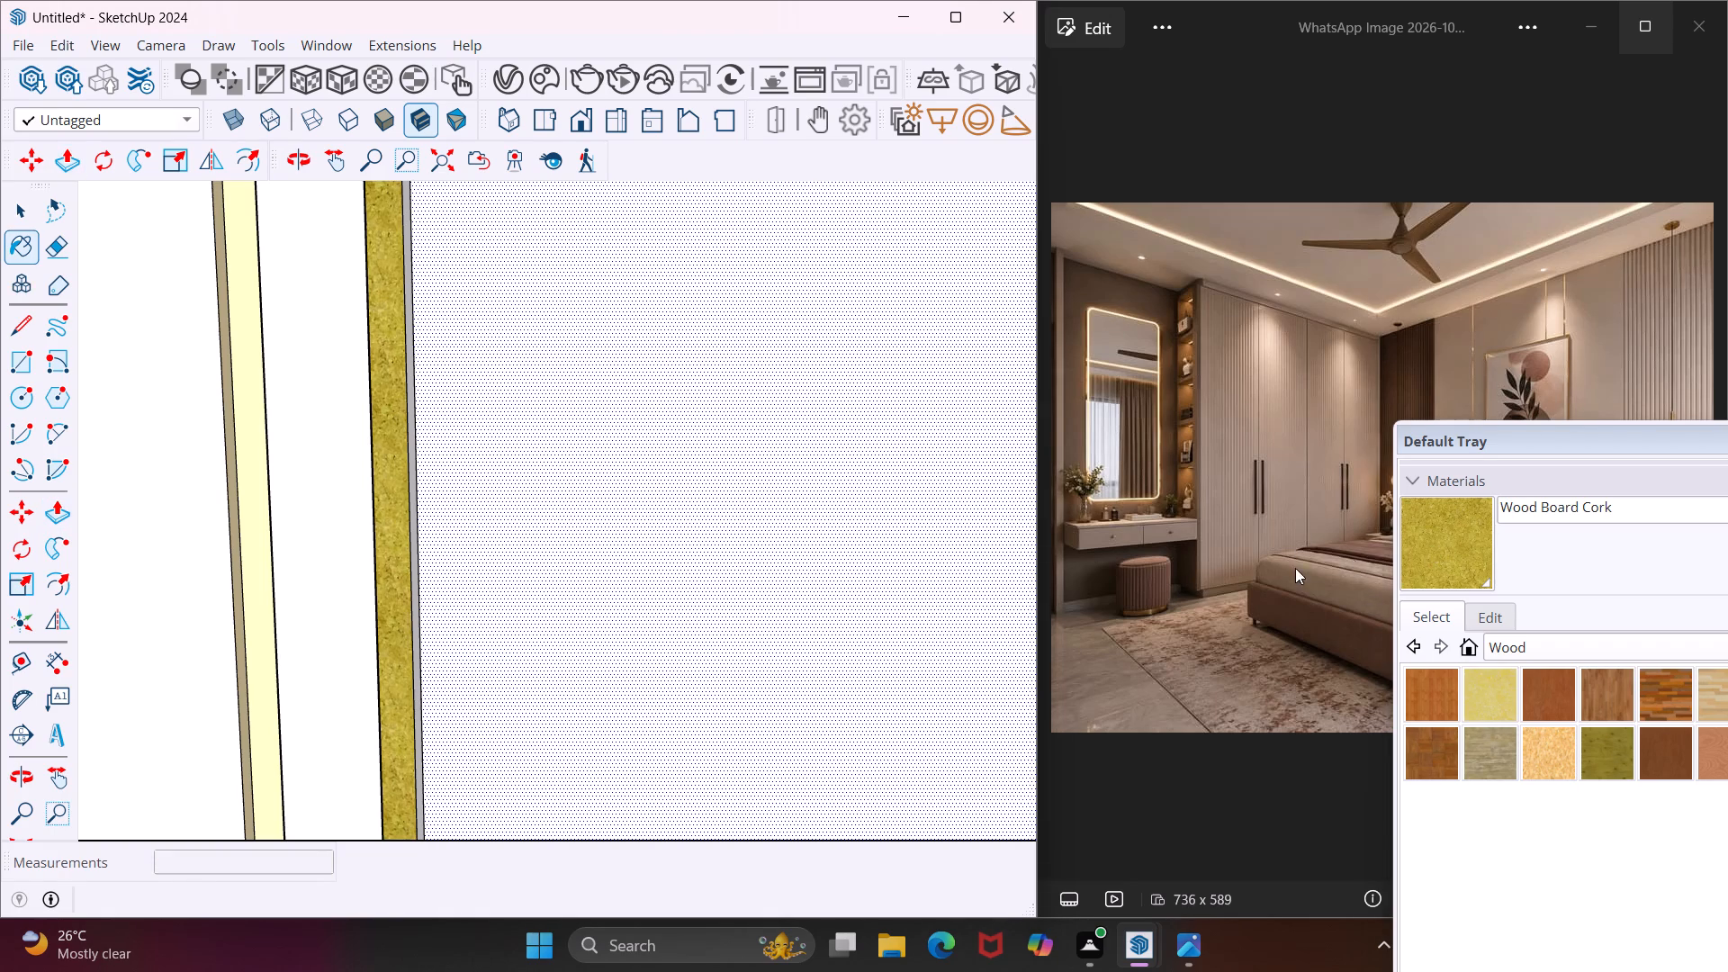
pyautogui.scroll(5, 422, 585)
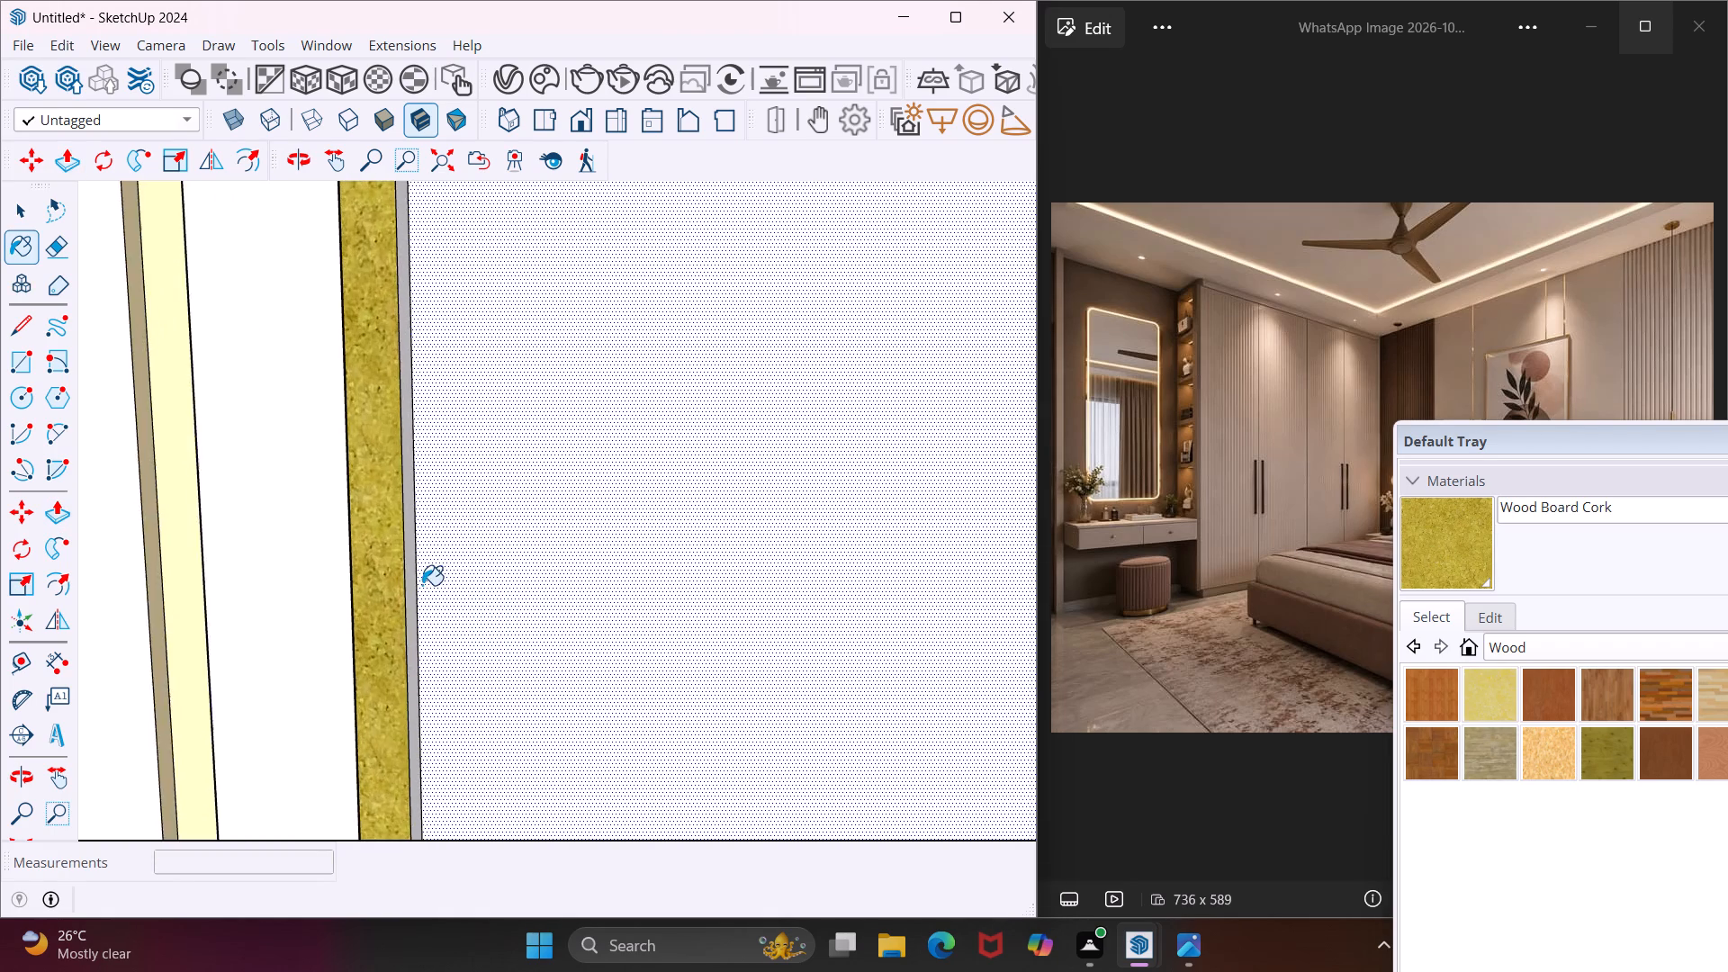
pyautogui.scroll(6, 422, 585)
pyautogui.click(399, 597)
pyautogui.scroll(-3, 399, 597)
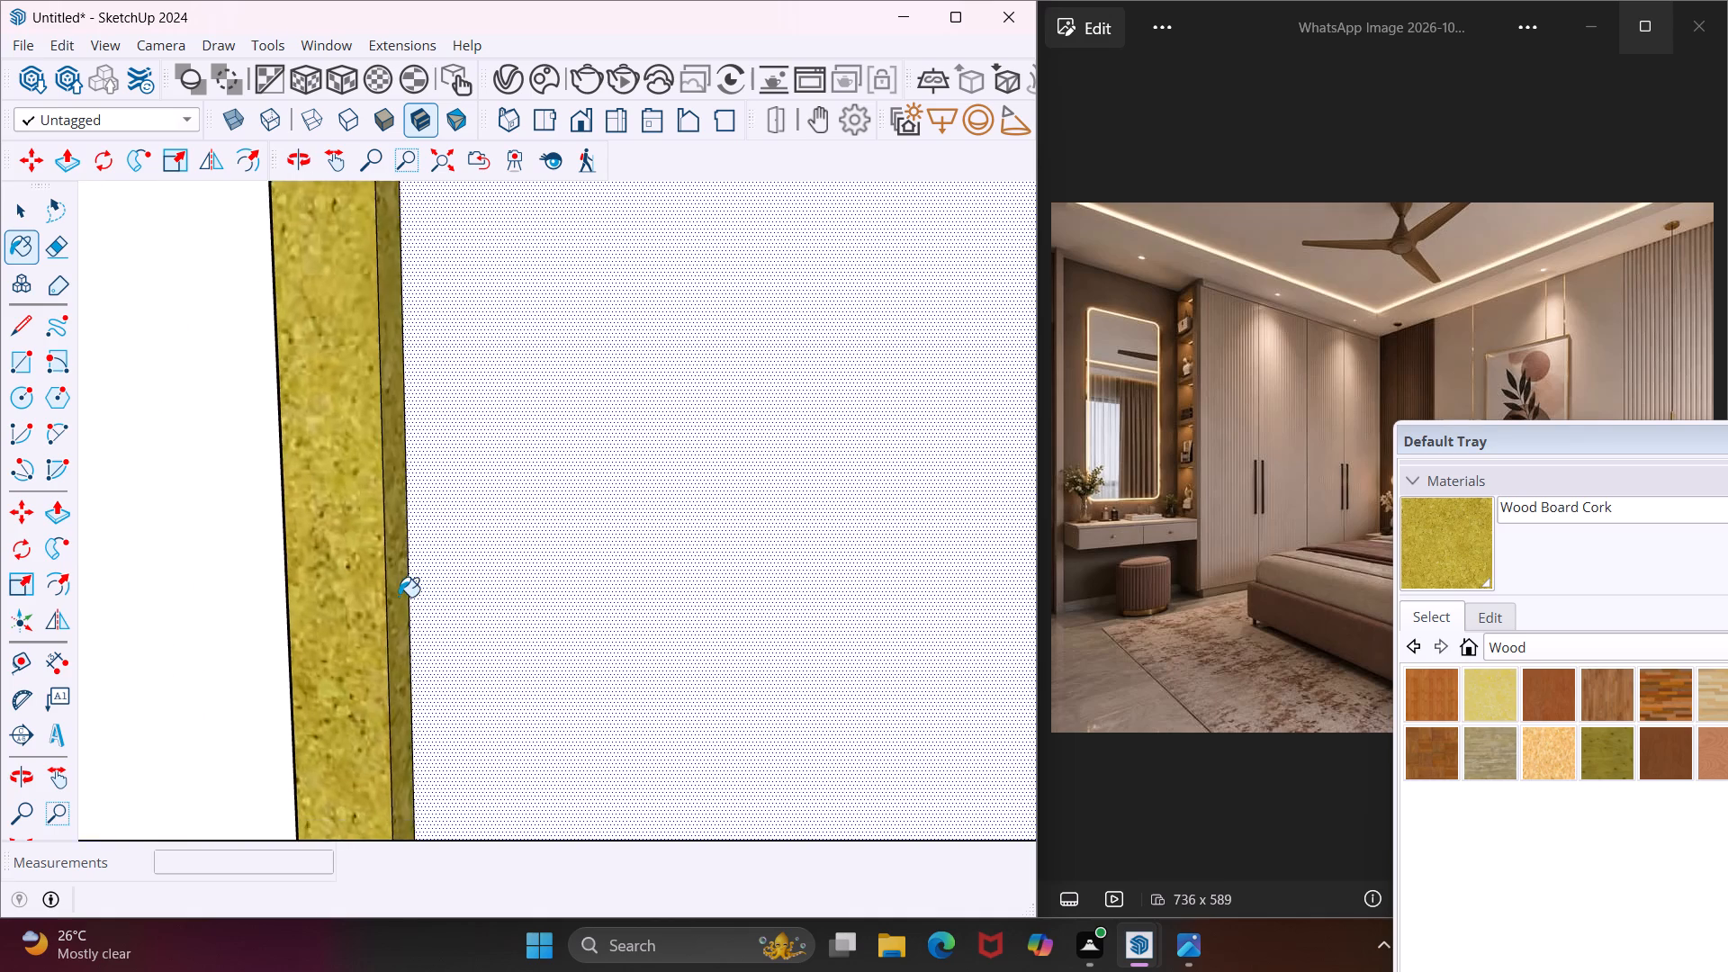
# Apply Wood Board Cork to all sections of the frame's upper inner edge and the inner side edge nearest the white slatted panelling.
pyautogui.scroll(-17, 399, 597)
pyautogui.moveTo(399, 597); pyautogui.dragTo(580, 269, button='middle')
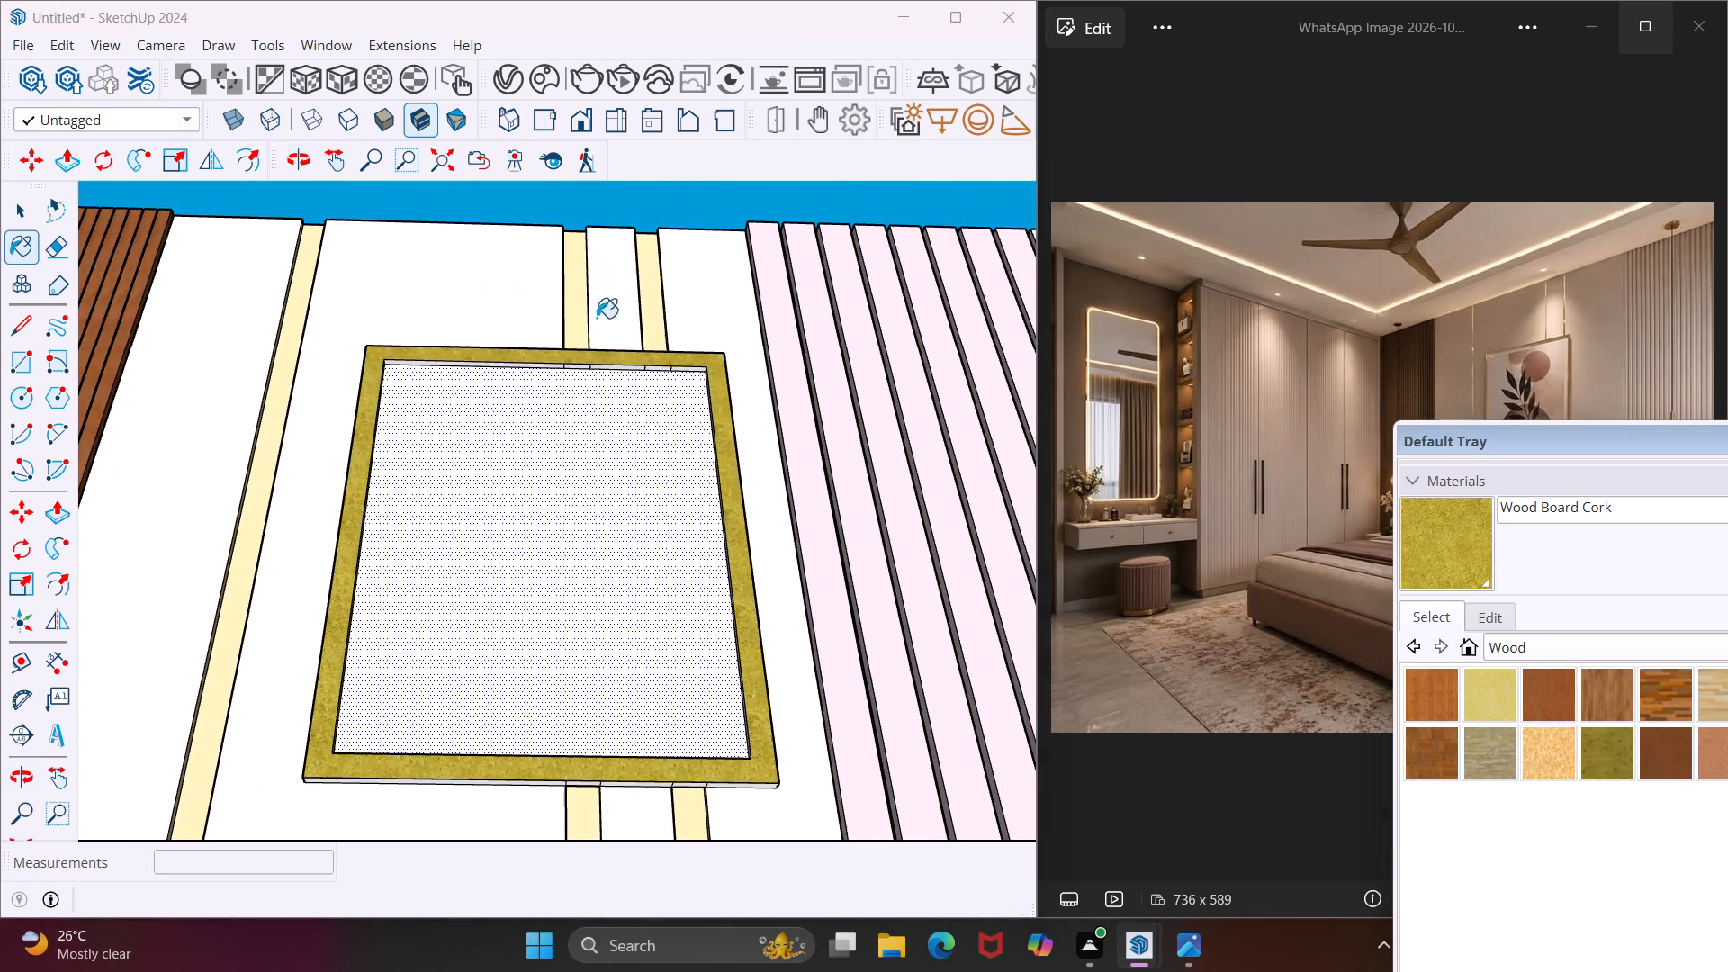
pyautogui.scroll(12, 617, 378)
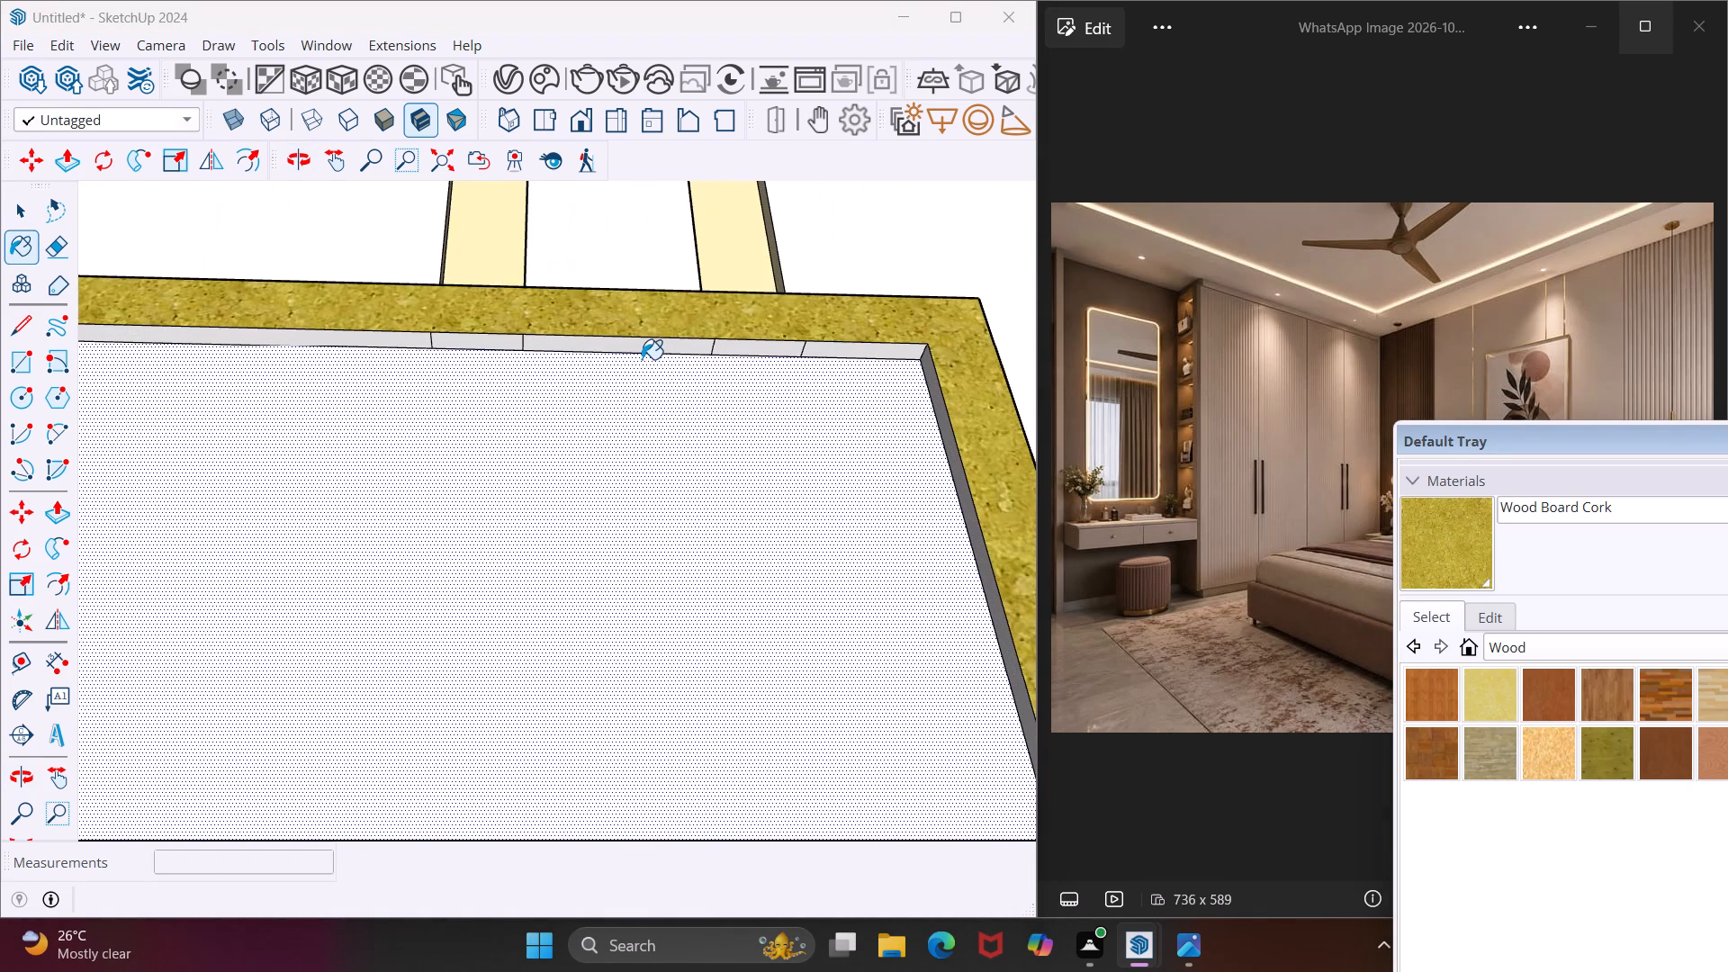
pyautogui.click(641, 353)
pyautogui.click(503, 345)
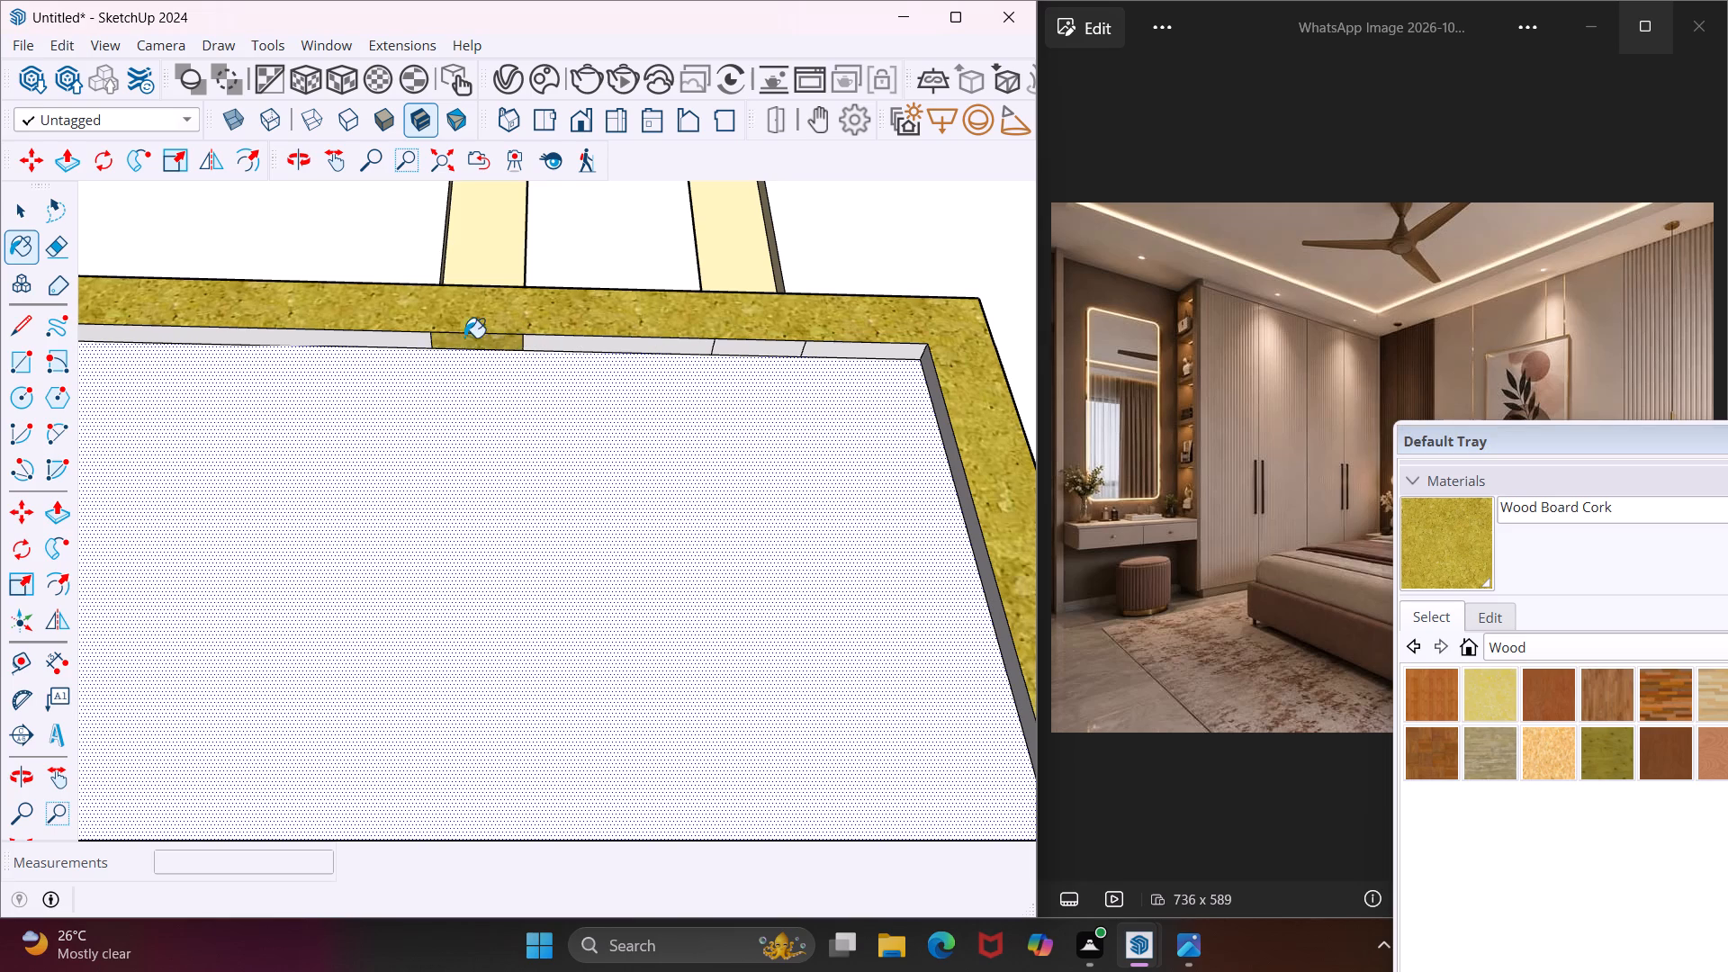
pyautogui.click(420, 341)
pyautogui.click(535, 341)
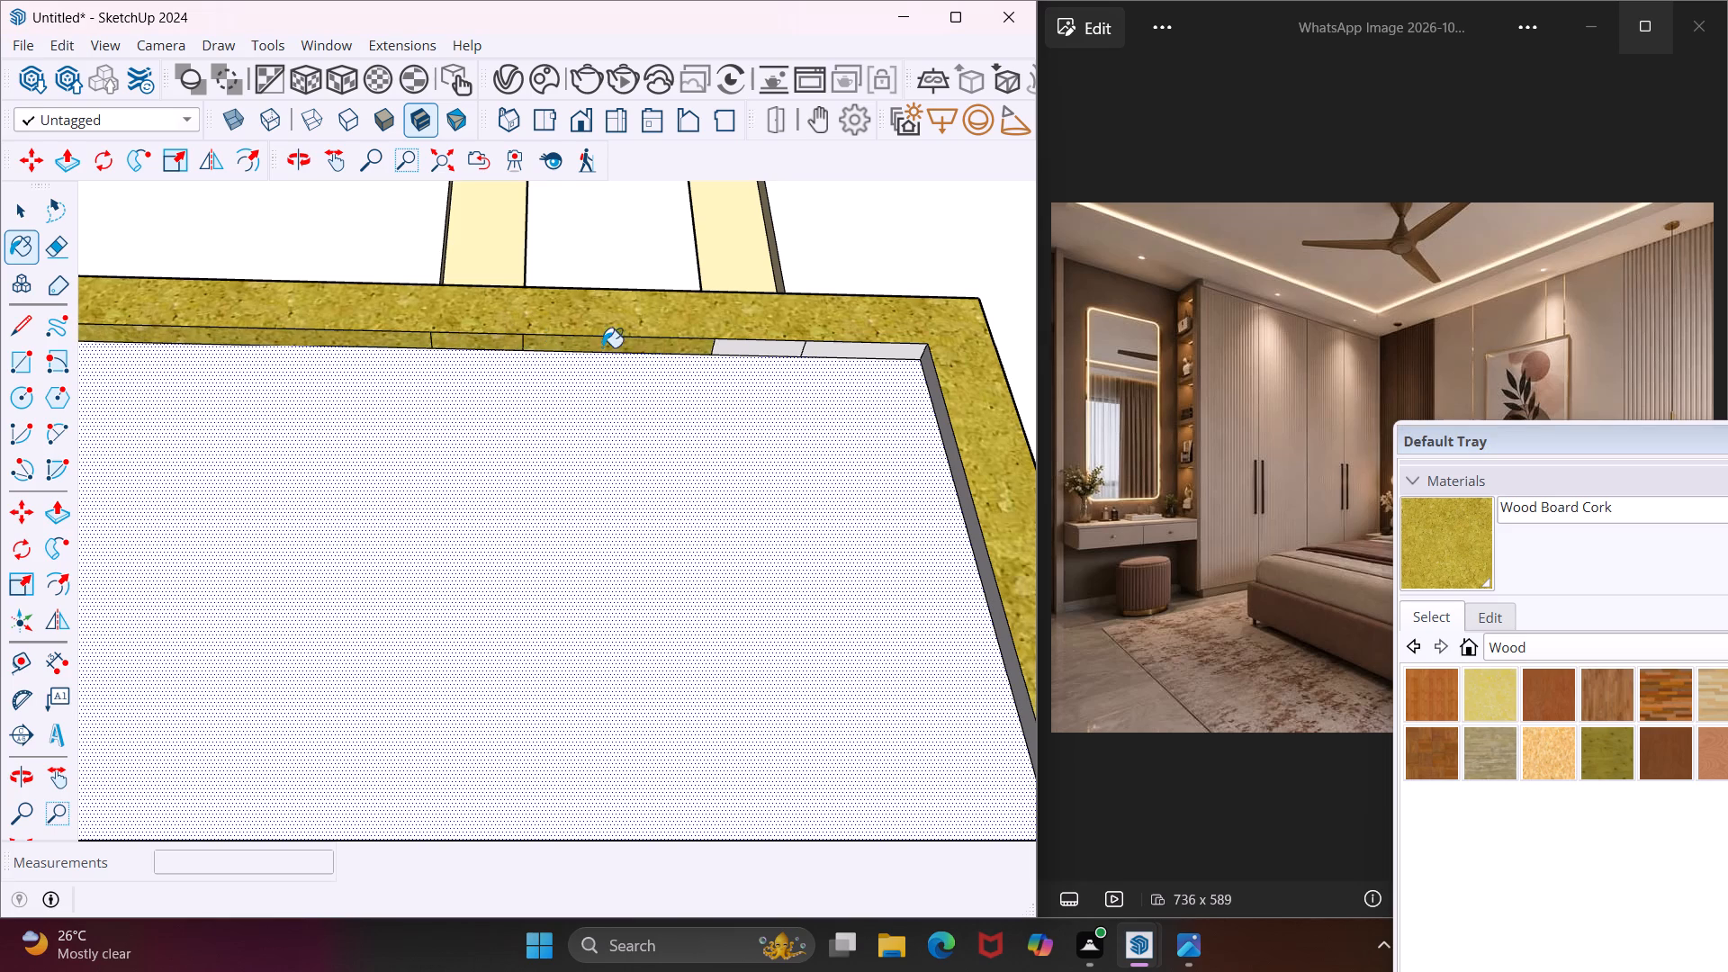
pyautogui.click(732, 349)
pyautogui.click(820, 347)
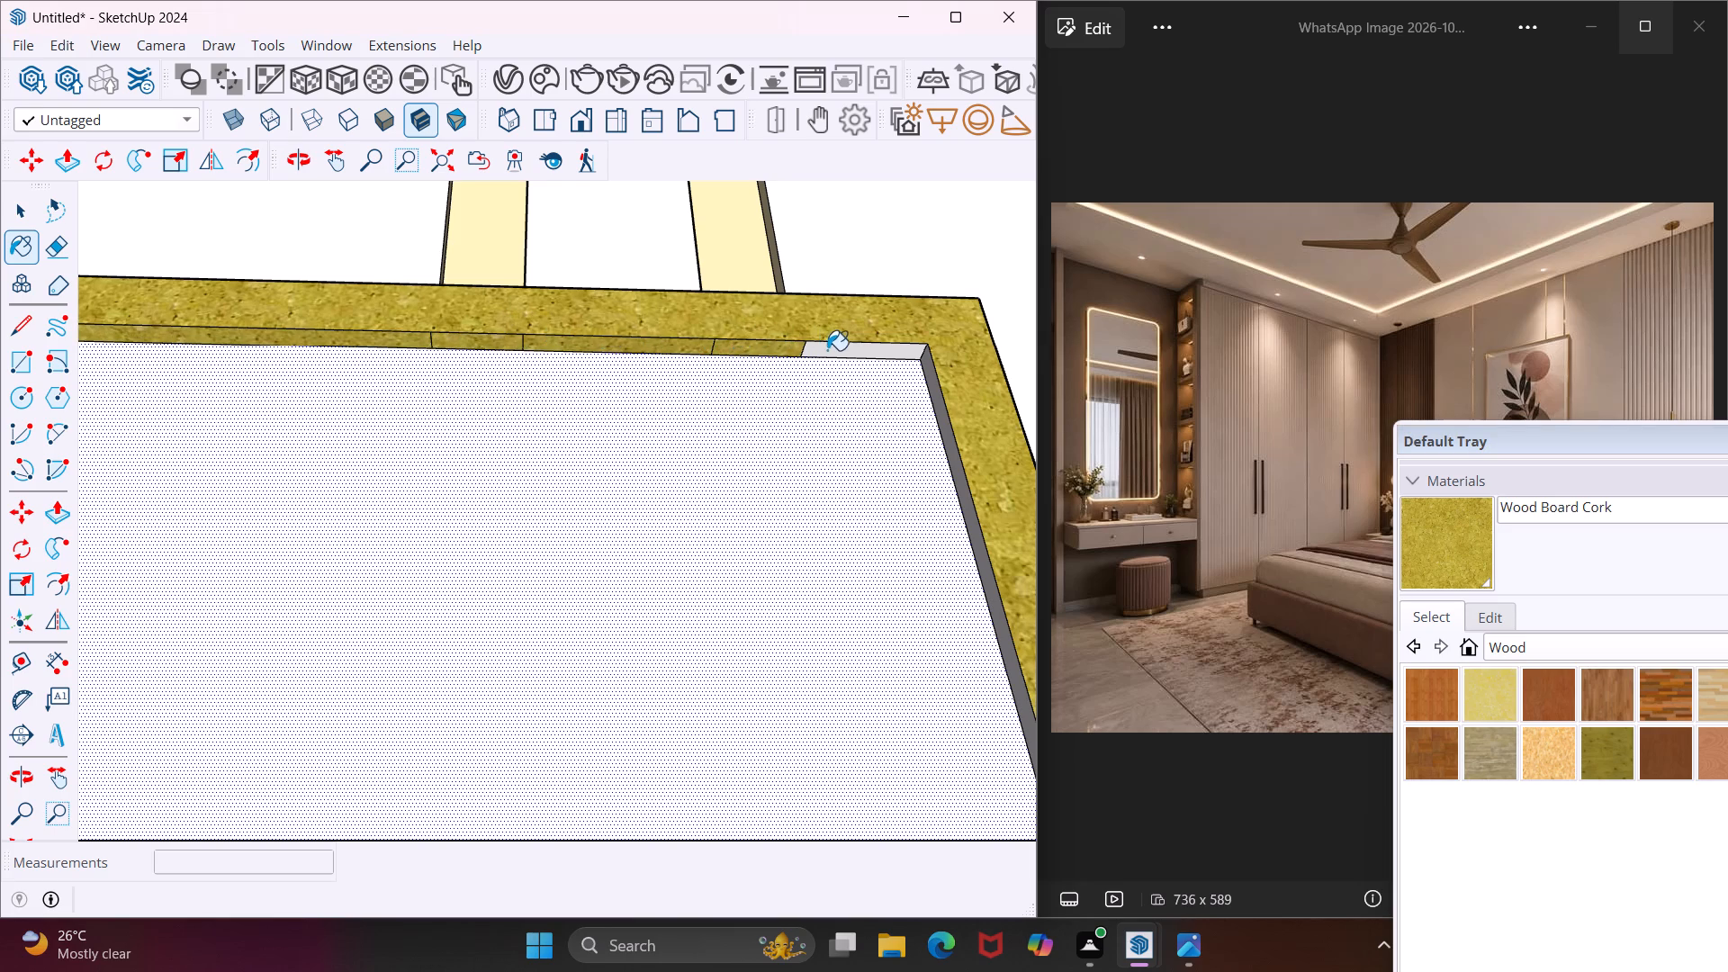
pyautogui.click(930, 388)
# Apply Wood Board Cork to the frame's outer side edge nearest the white slatted panelling and the five sections of its outer top edge.
pyautogui.moveTo(946, 359); pyautogui.dragTo(728, 517, button='middle')
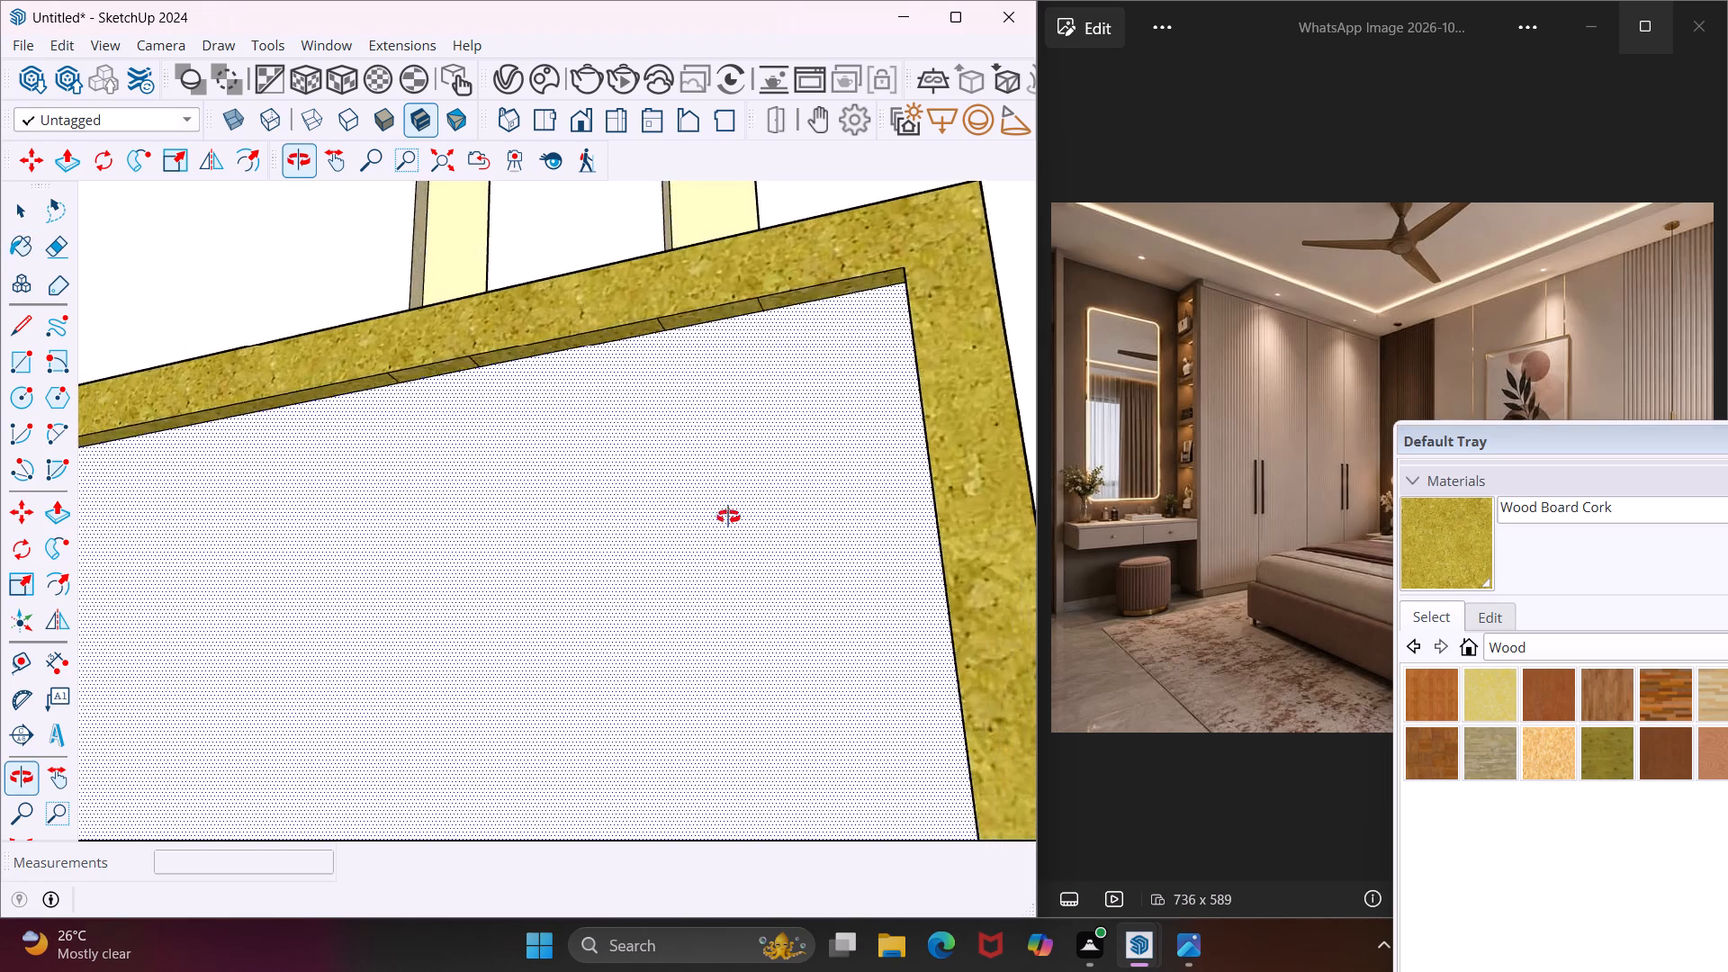
pyautogui.moveTo(728, 517); pyautogui.dragTo(598, 620, button='middle')
pyautogui.click(895, 389)
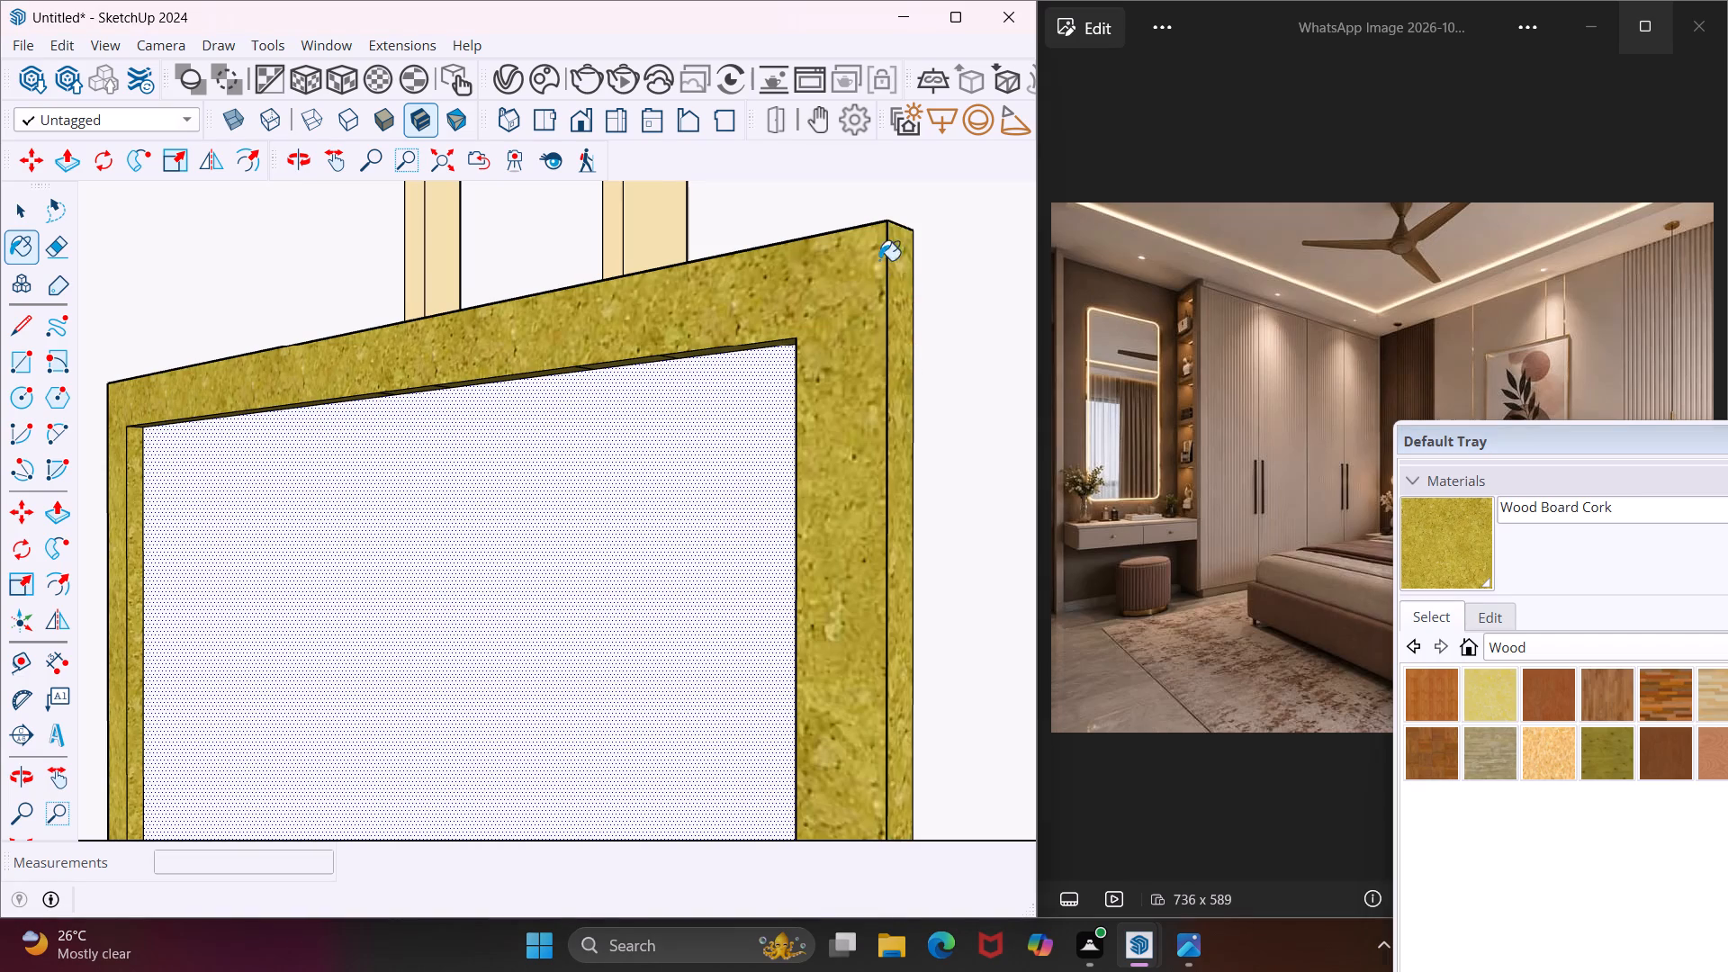
pyautogui.moveTo(876, 257); pyautogui.dragTo(901, 489, button='middle')
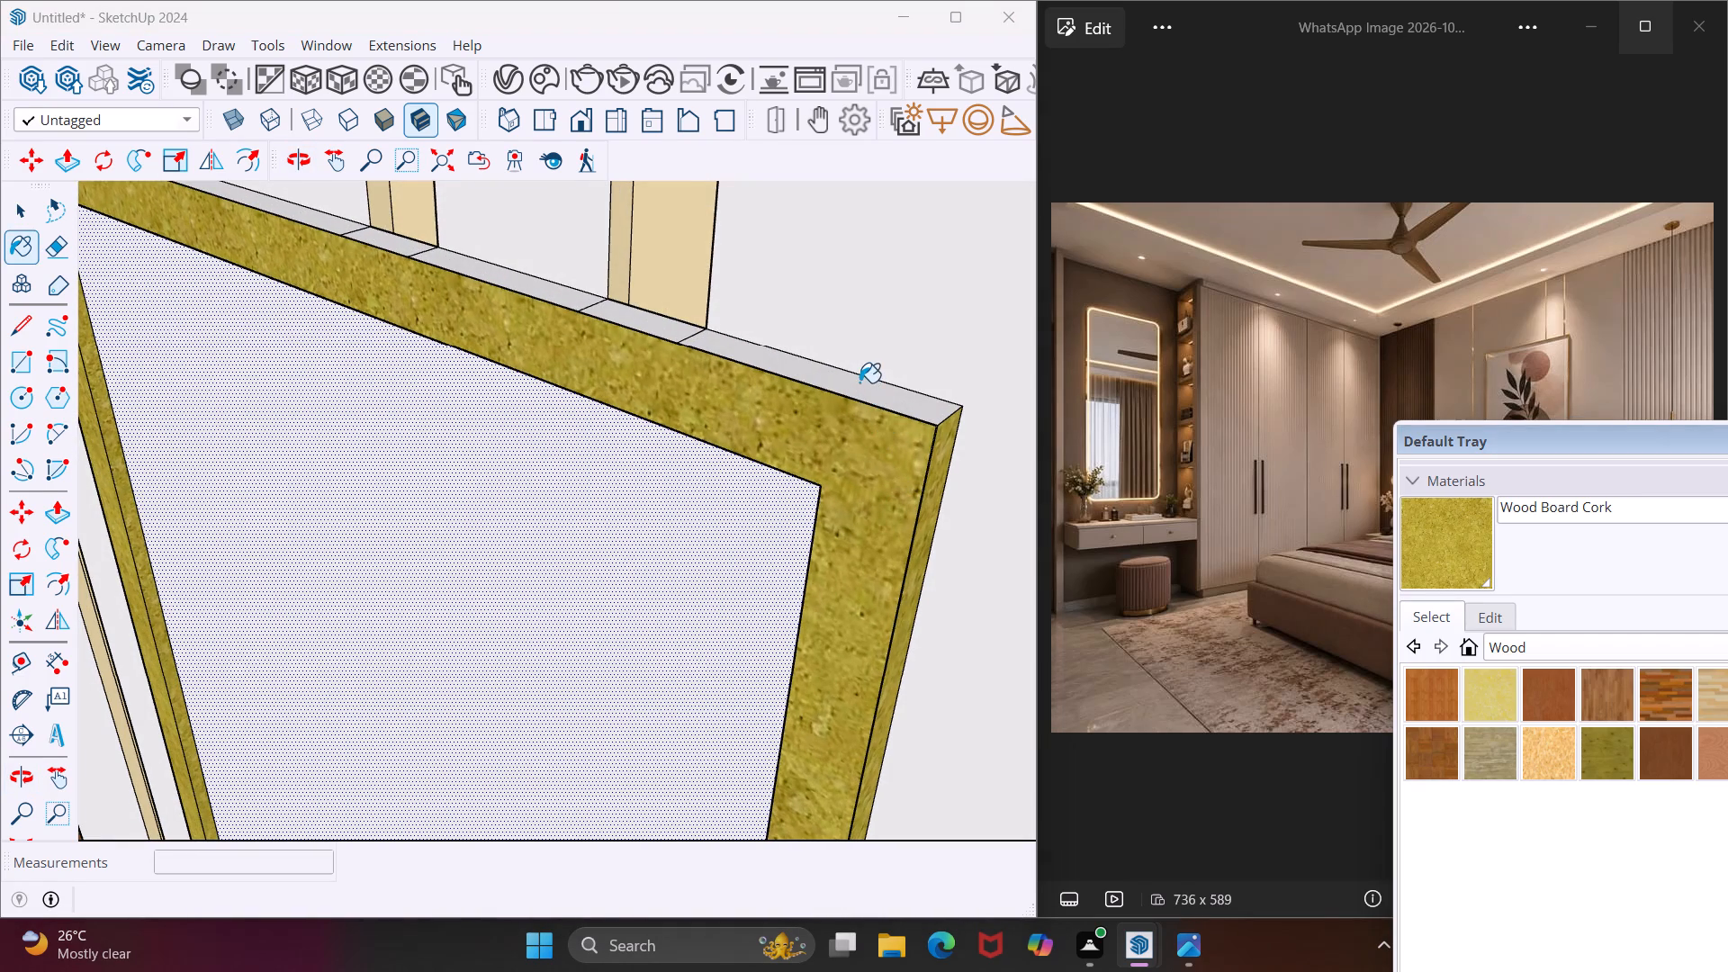
pyautogui.click(859, 382)
pyautogui.click(679, 332)
pyautogui.click(571, 291)
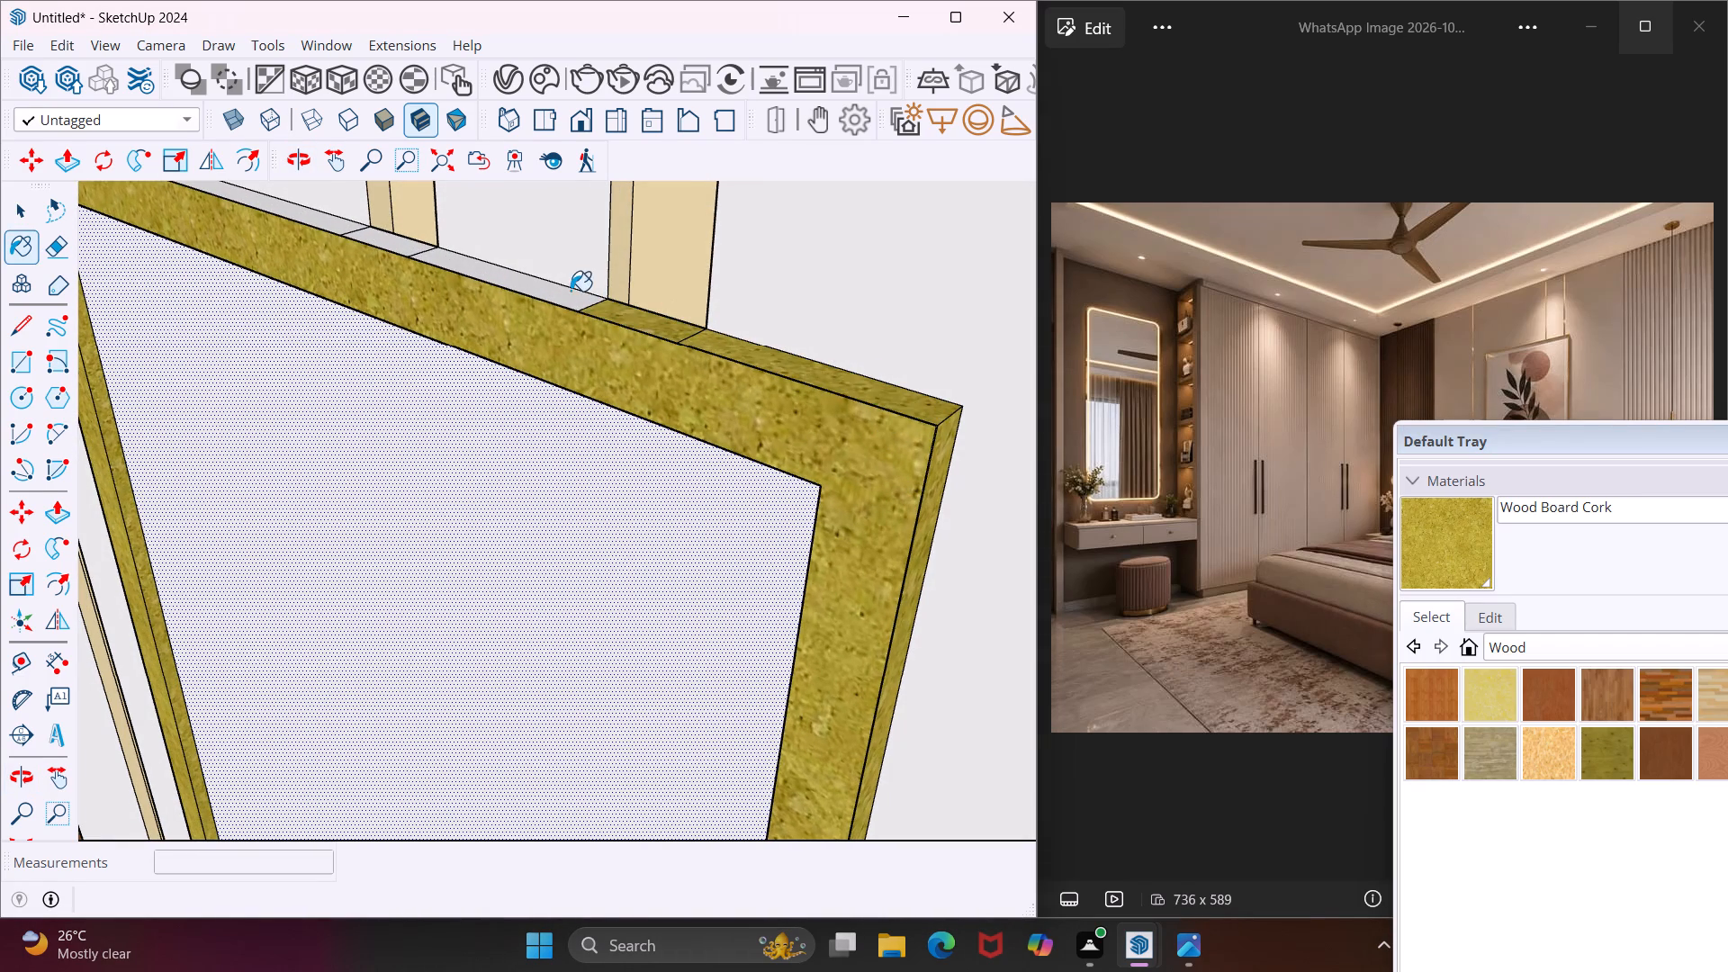
pyautogui.click(420, 249)
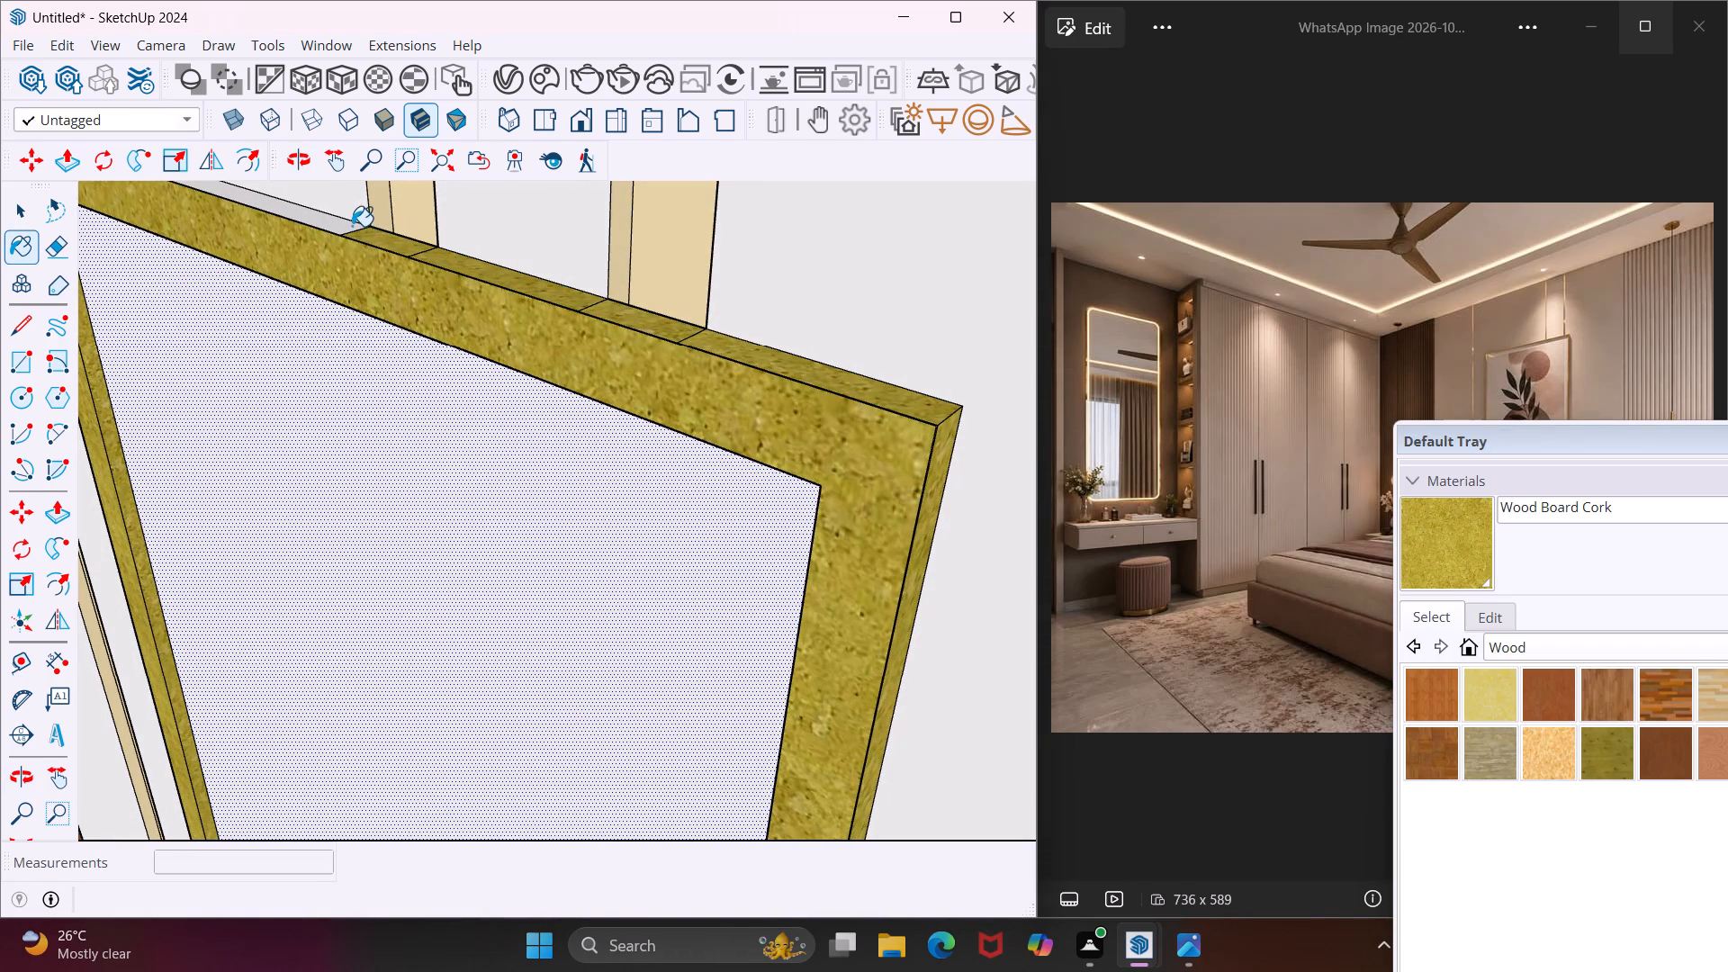
pyautogui.click(348, 224)
pyautogui.moveTo(348, 224); pyautogui.dragTo(544, 183, button='middle')
pyautogui.scroll(-5, 546, 179)
pyautogui.moveTo(841, 585); pyautogui.dragTo(1000, 453, button='middle')
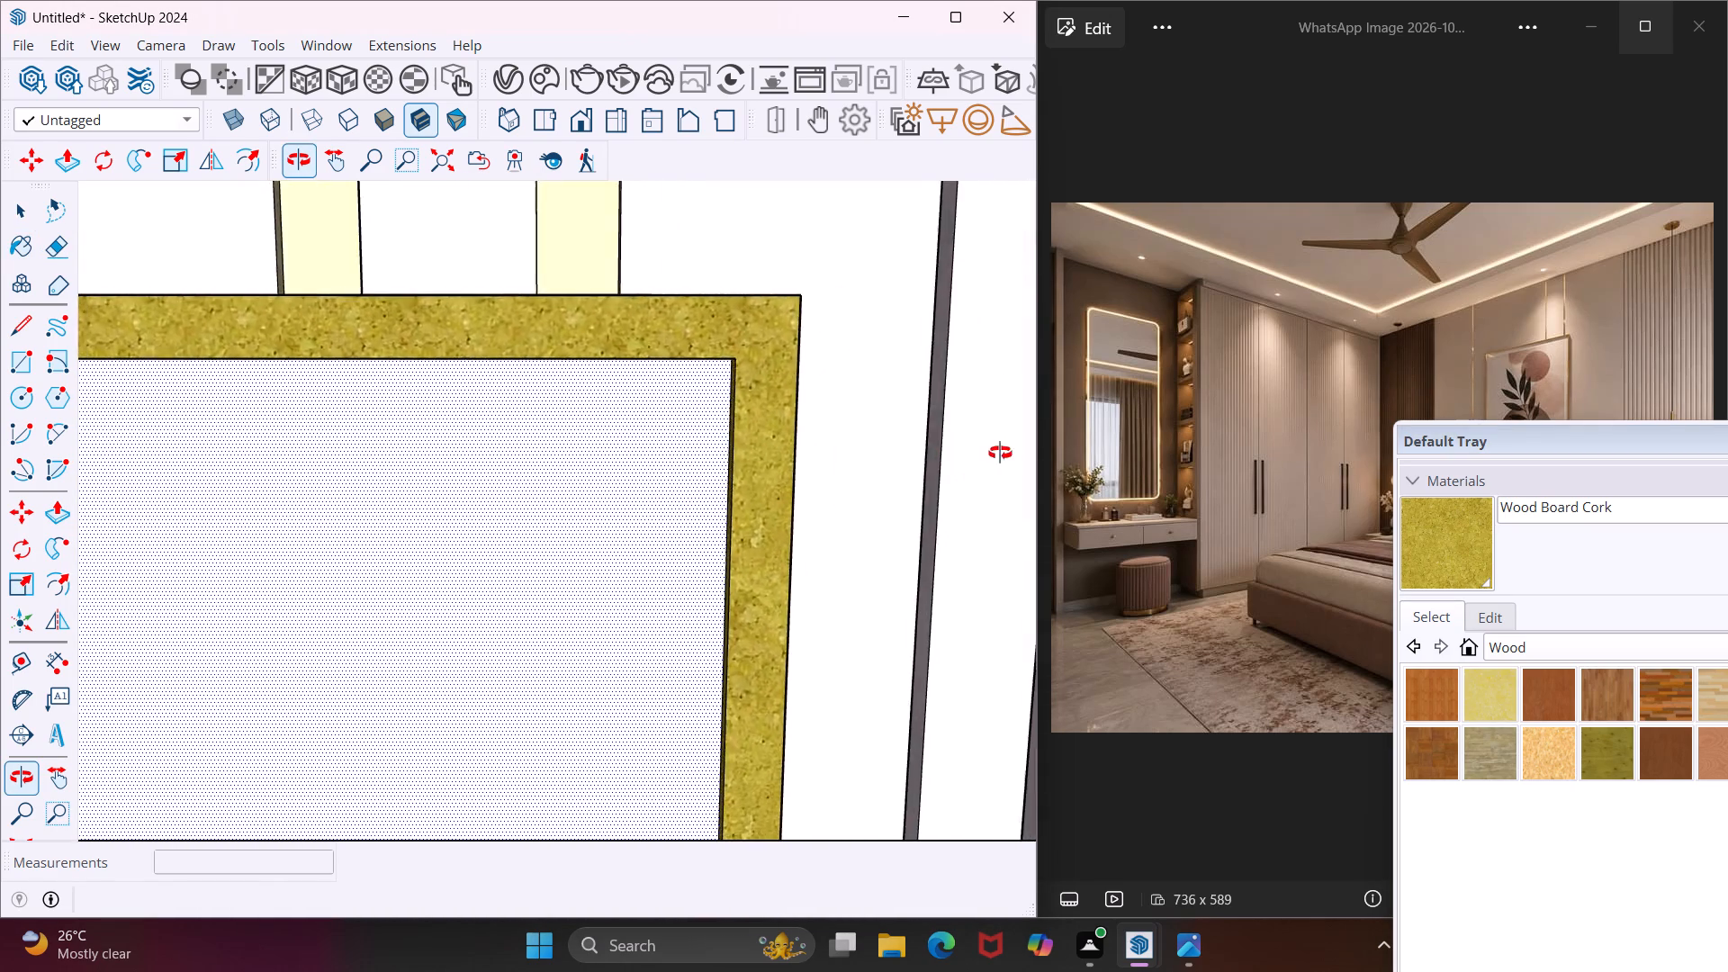
pyautogui.moveTo(1000, 453); pyautogui.dragTo(1004, 451, button='middle')
pyautogui.scroll(-14, 718, 463)
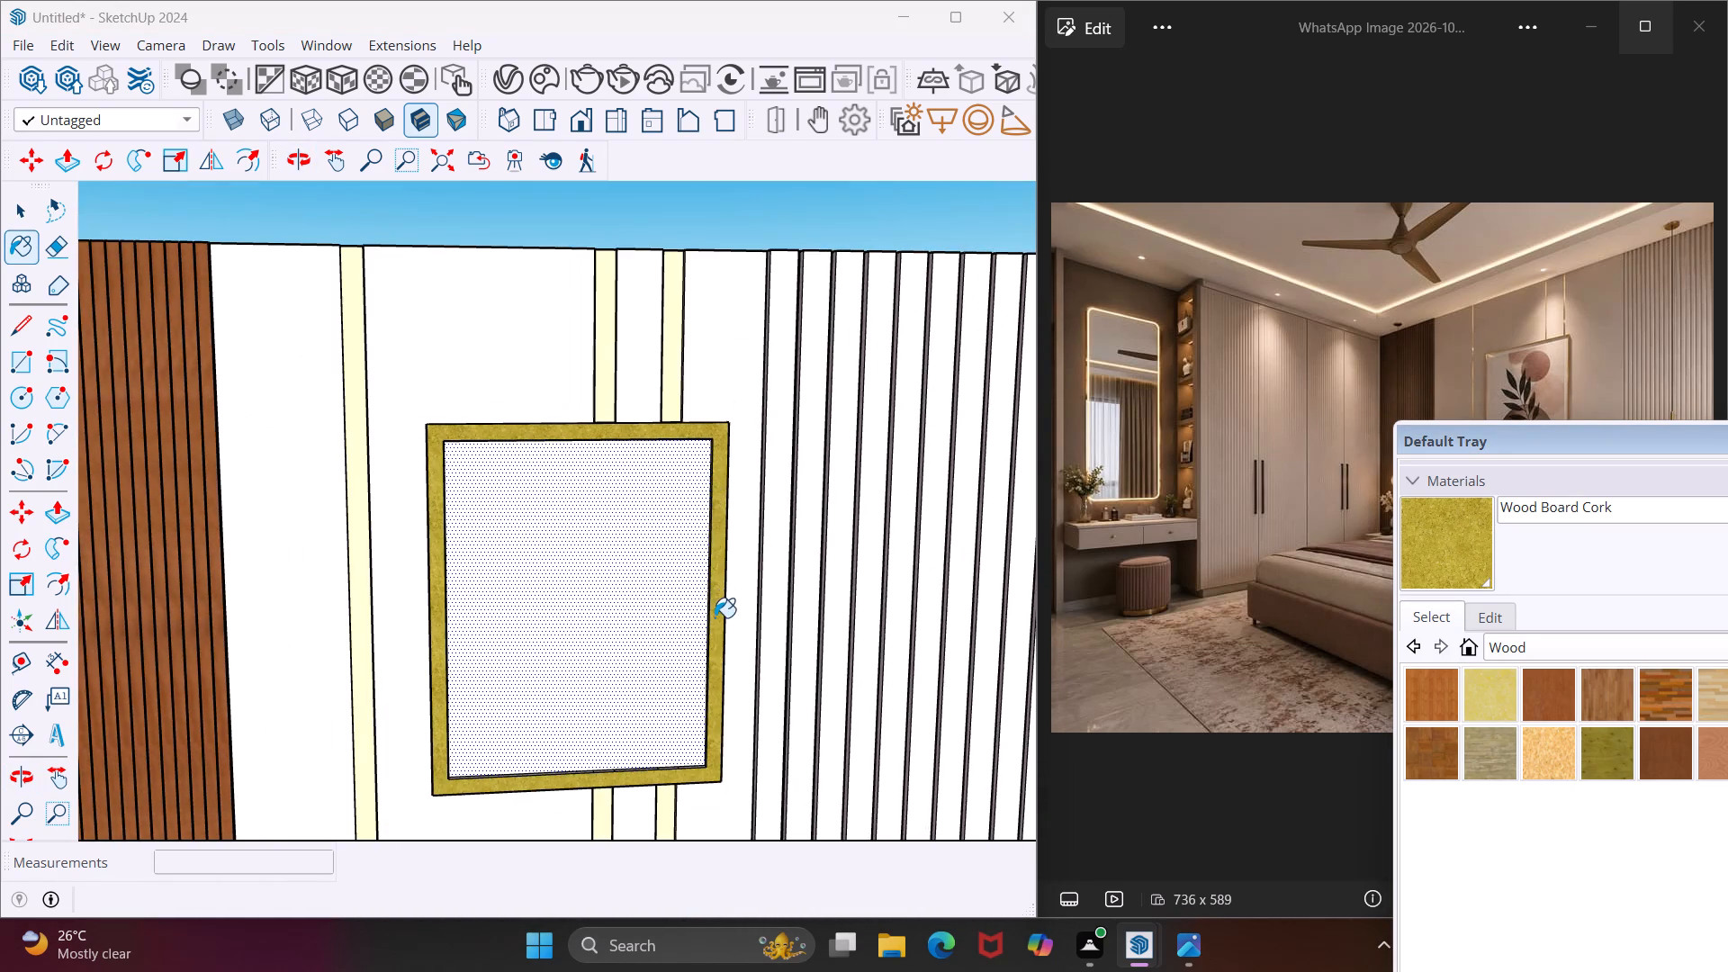
# Apply Wood Board Cork to the frame's outer side edge nearest the single gold strip.
pyautogui.moveTo(715, 617); pyautogui.dragTo(812, 568, button='middle')
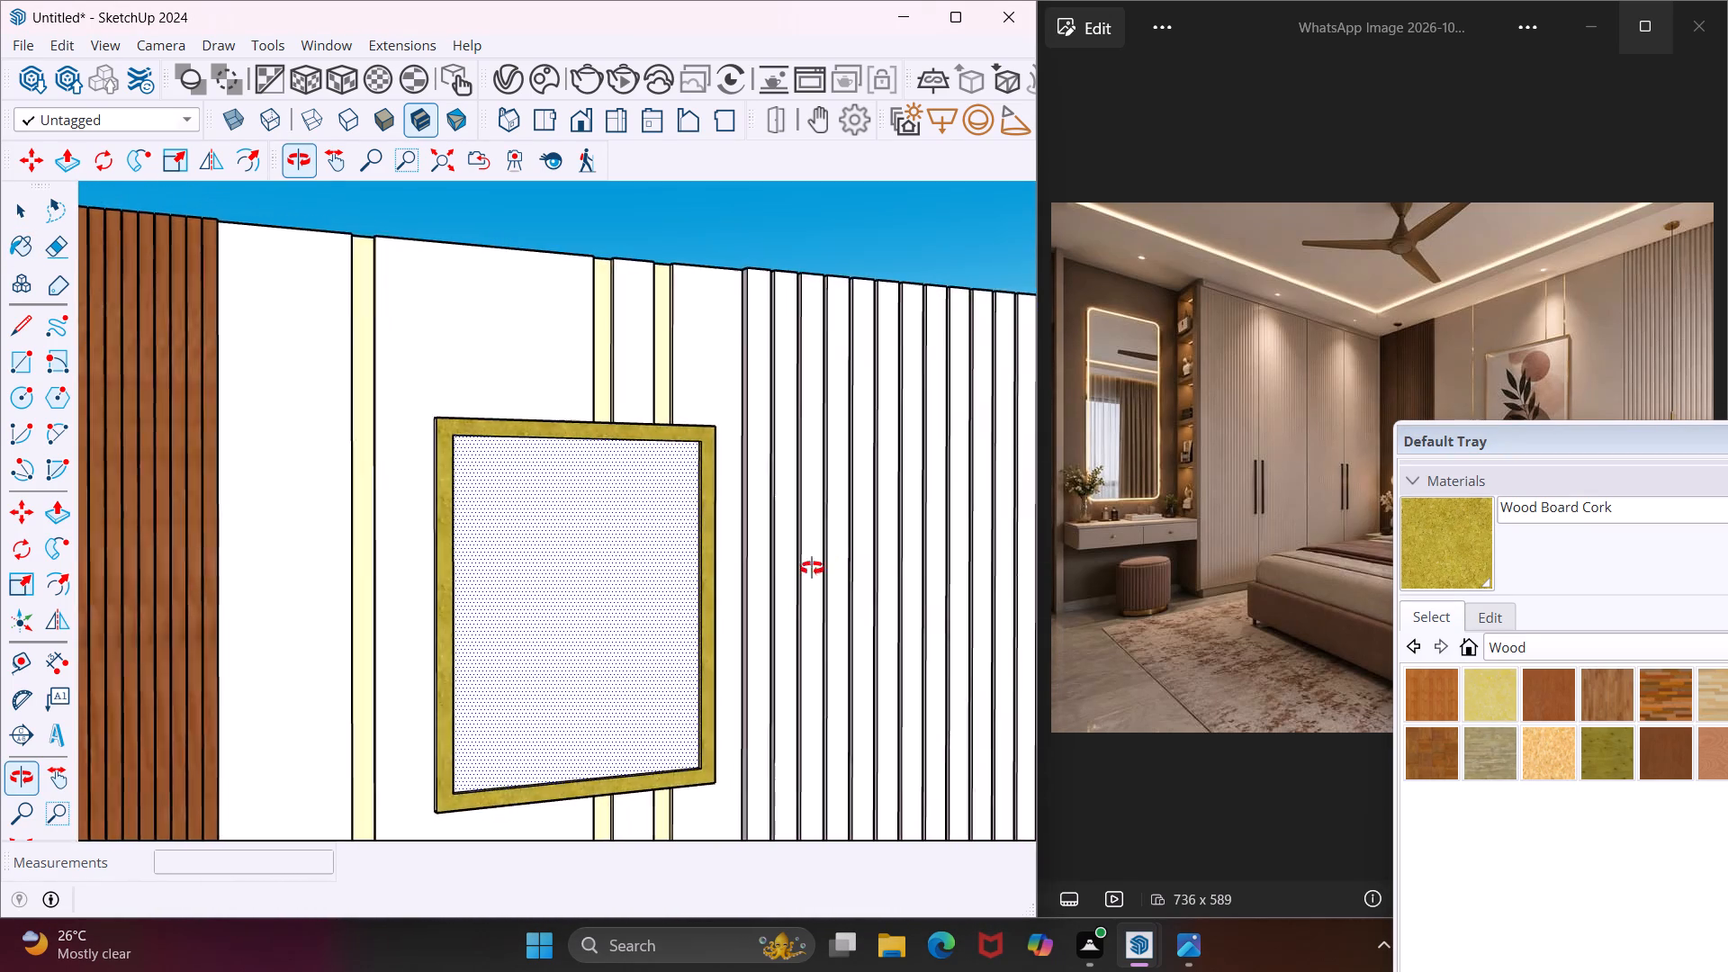
pyautogui.moveTo(812, 568); pyautogui.dragTo(755, 583, button='middle')
pyautogui.scroll(8, 719, 612)
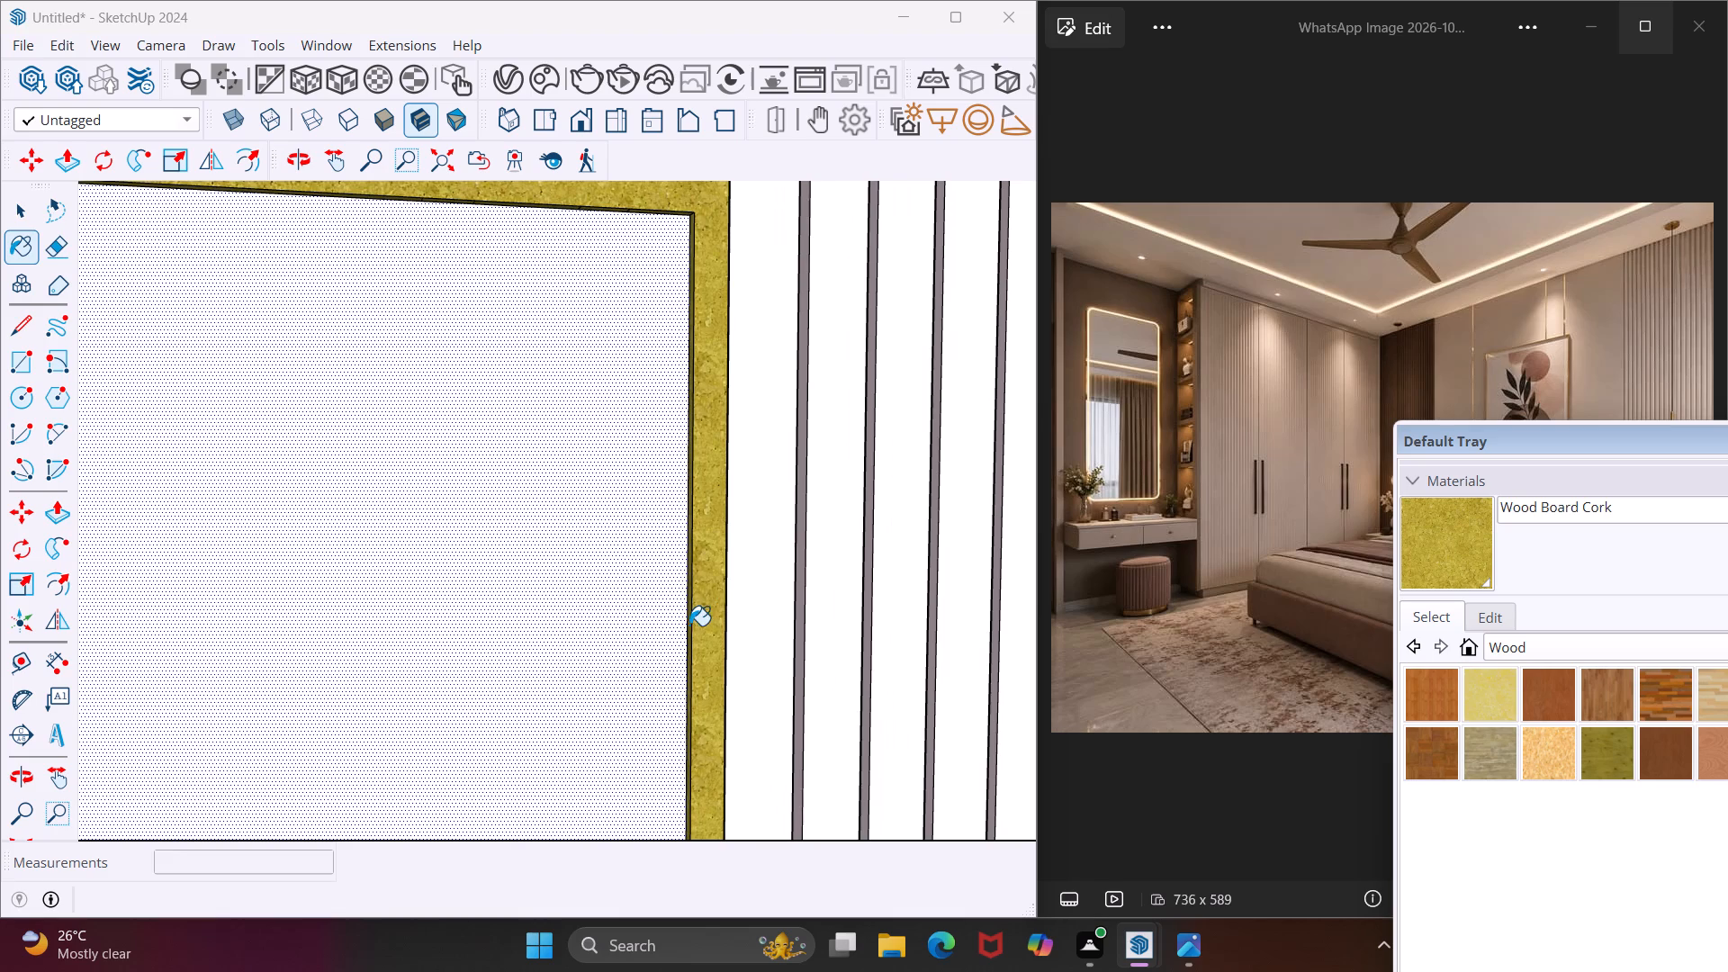
pyautogui.moveTo(689, 625); pyautogui.dragTo(872, 598, button='middle')
pyautogui.scroll(-7, 706, 476)
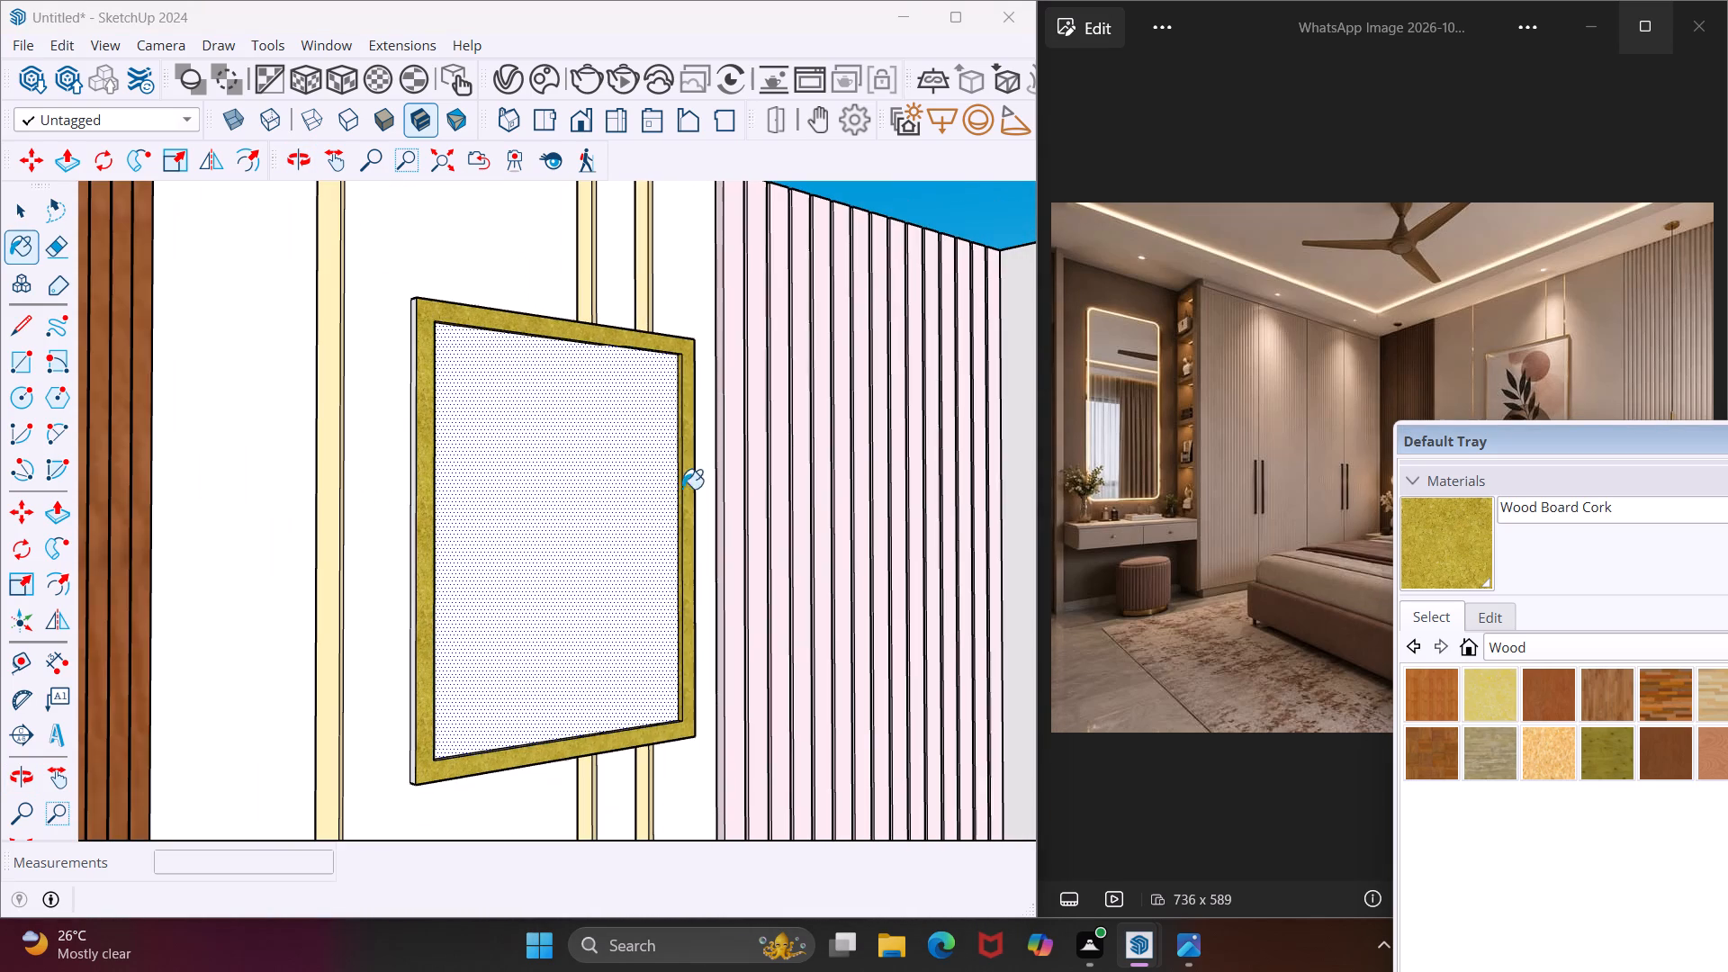
pyautogui.scroll(13, 401, 584)
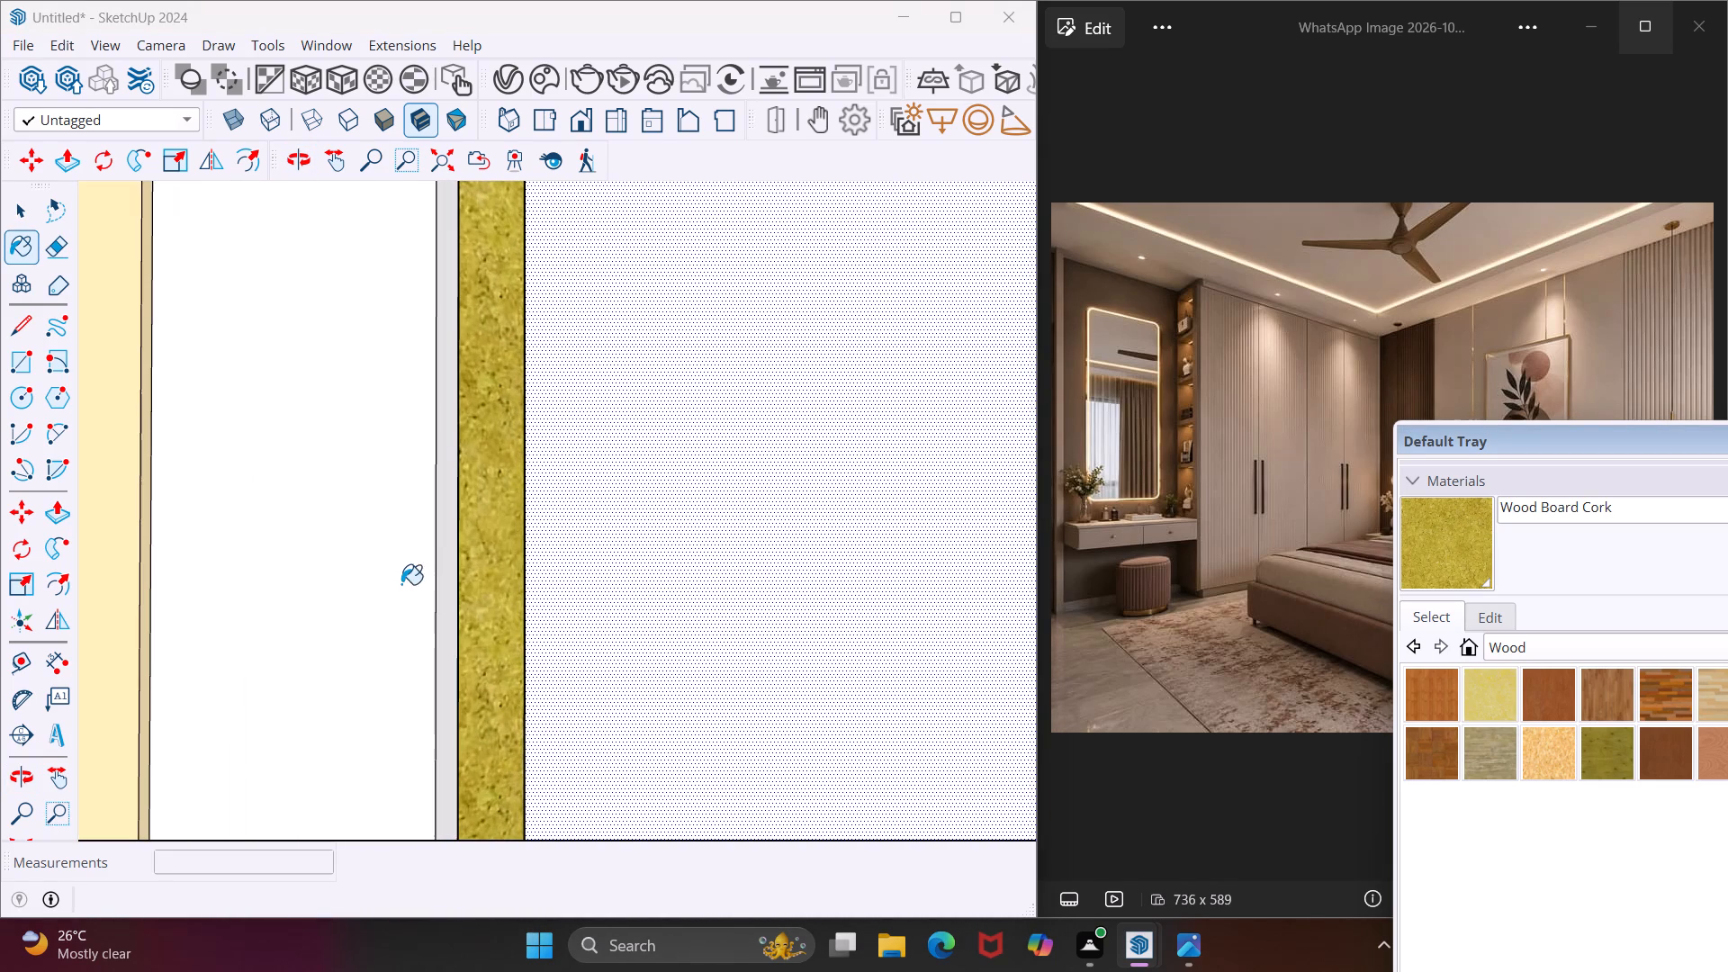
pyautogui.click(447, 570)
pyautogui.scroll(-6, 446, 569)
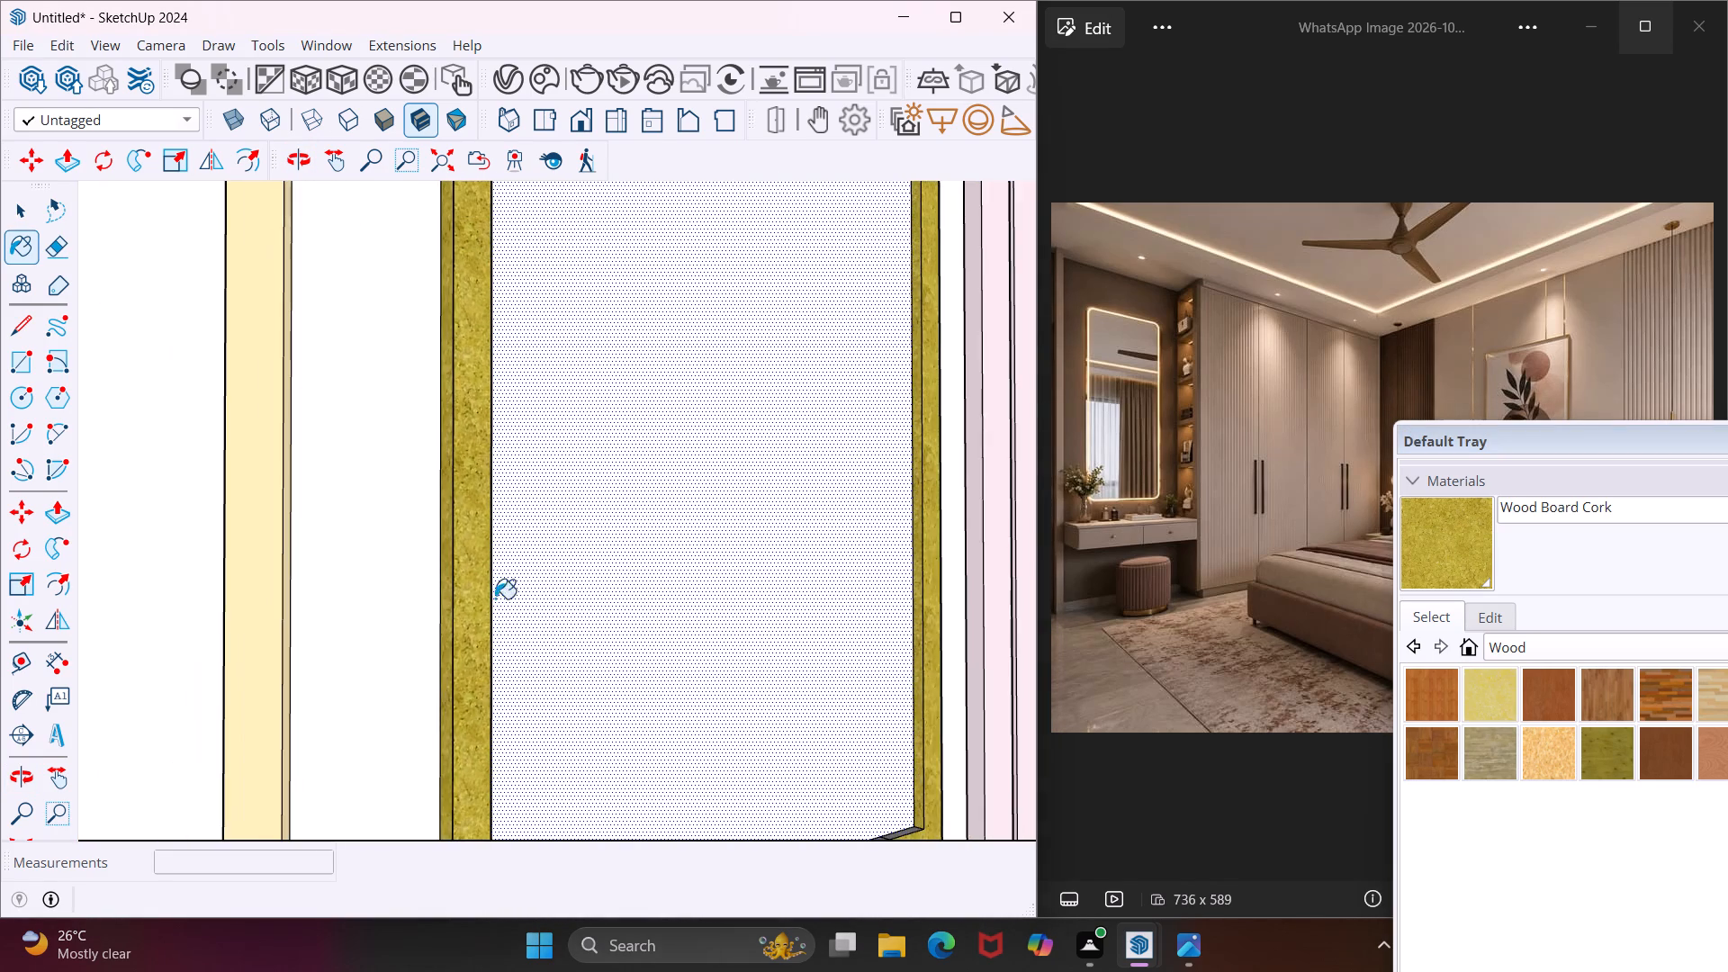
# Apply Wood Board Cork to all sections of the frame's outer bottom edge, including those over the two gold strips.
pyautogui.moveTo(495, 599); pyautogui.dragTo(338, 283, button='middle')
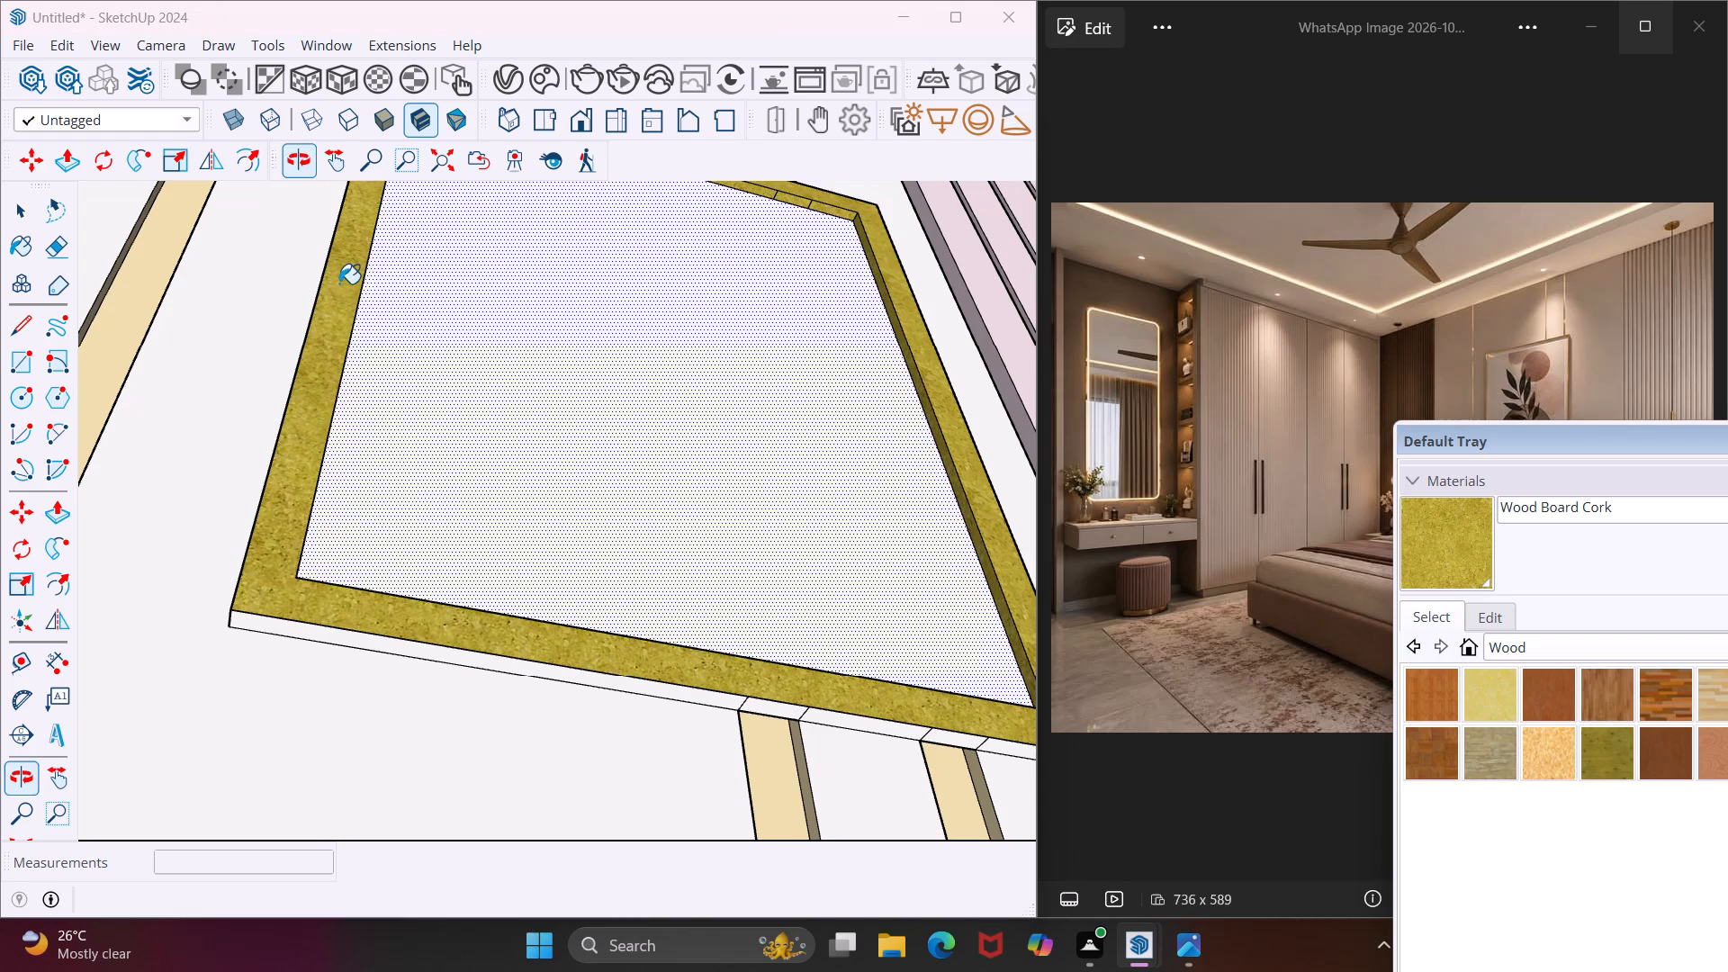
pyautogui.scroll(6, 427, 658)
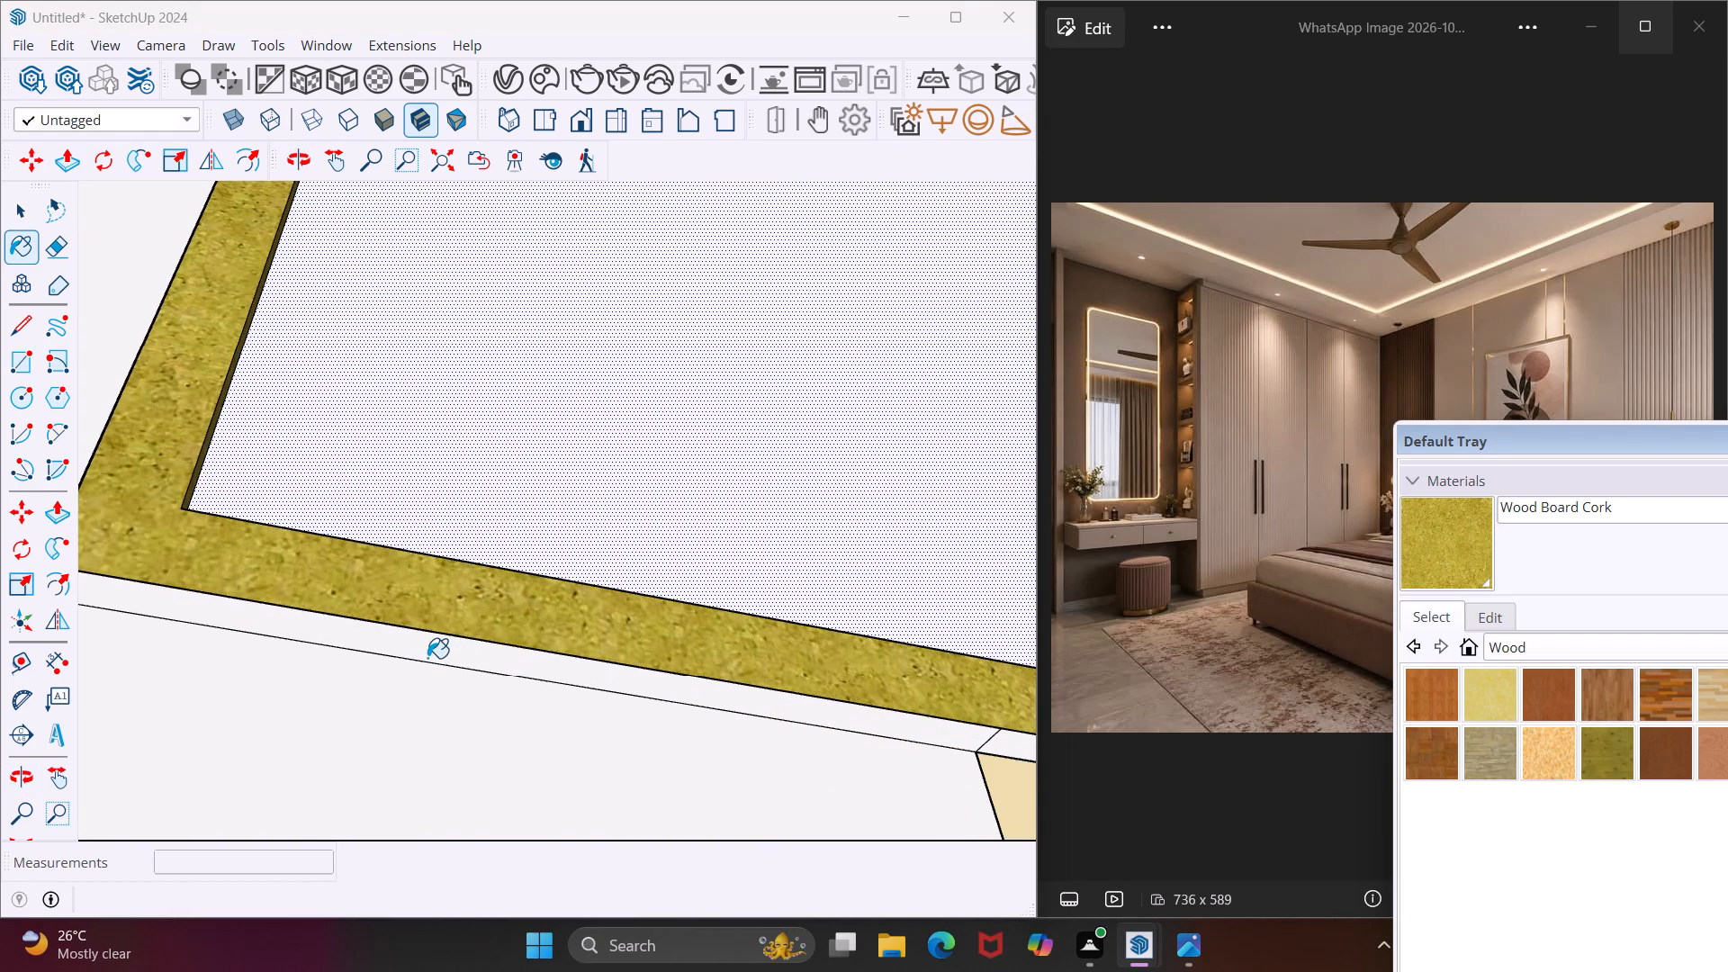
pyautogui.click(427, 658)
pyautogui.scroll(-4, 427, 658)
pyautogui.click(878, 735)
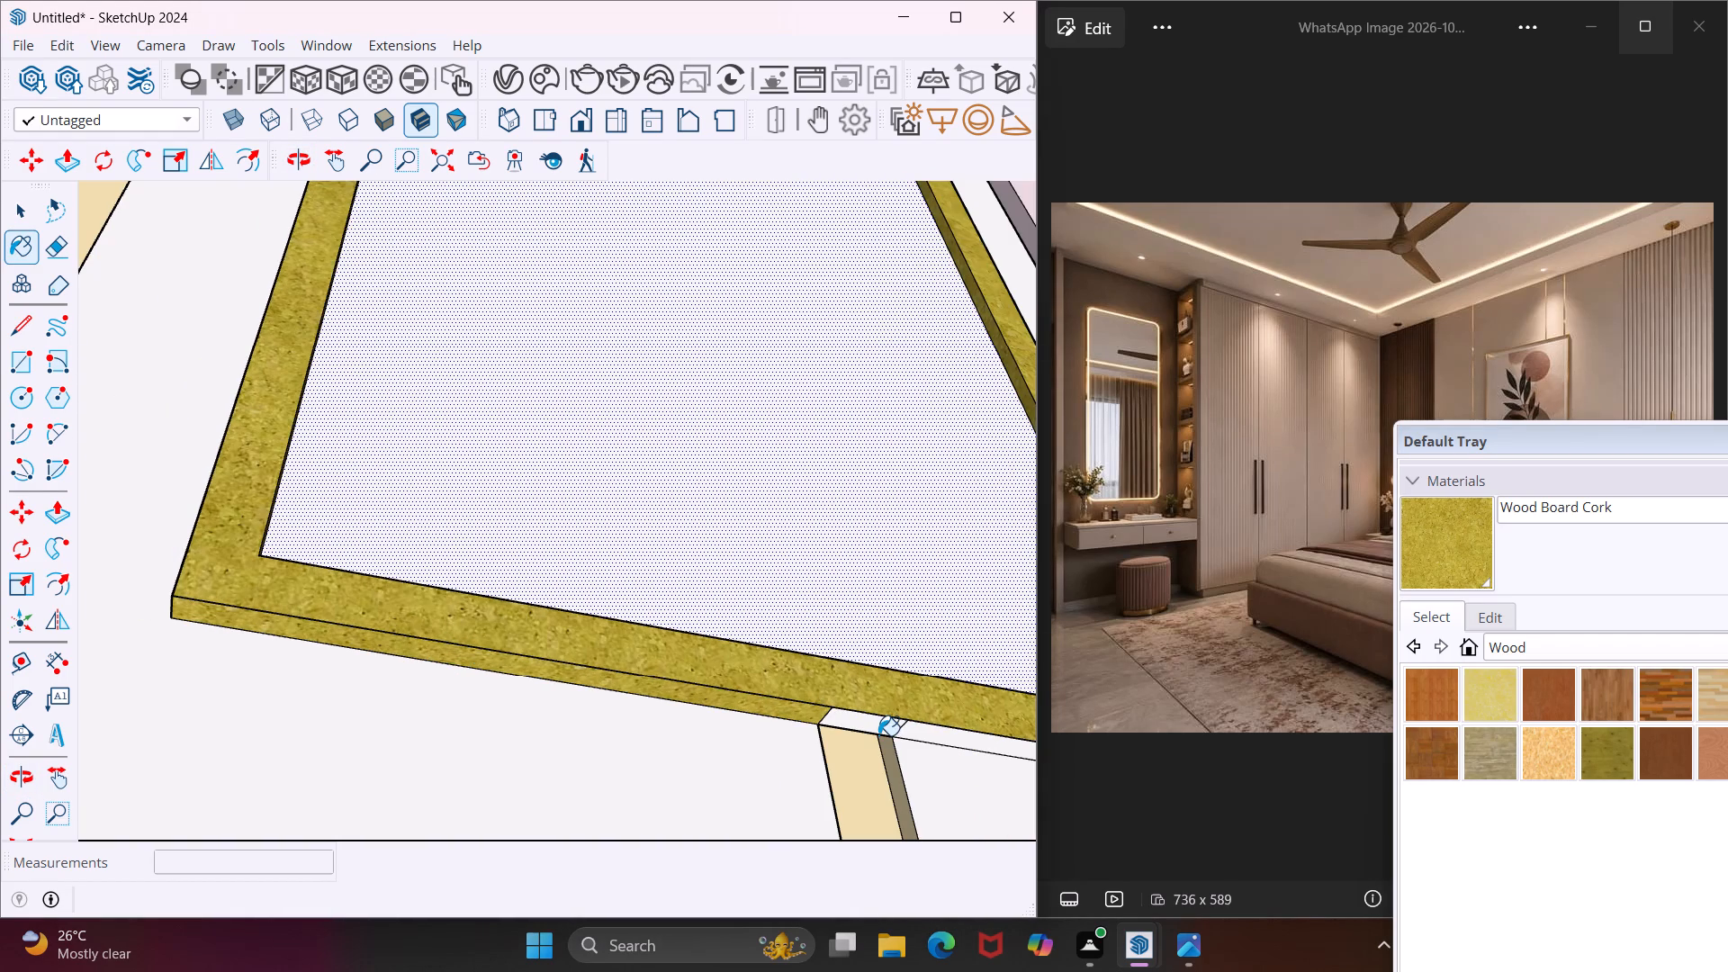
pyautogui.click(872, 730)
pyautogui.click(943, 737)
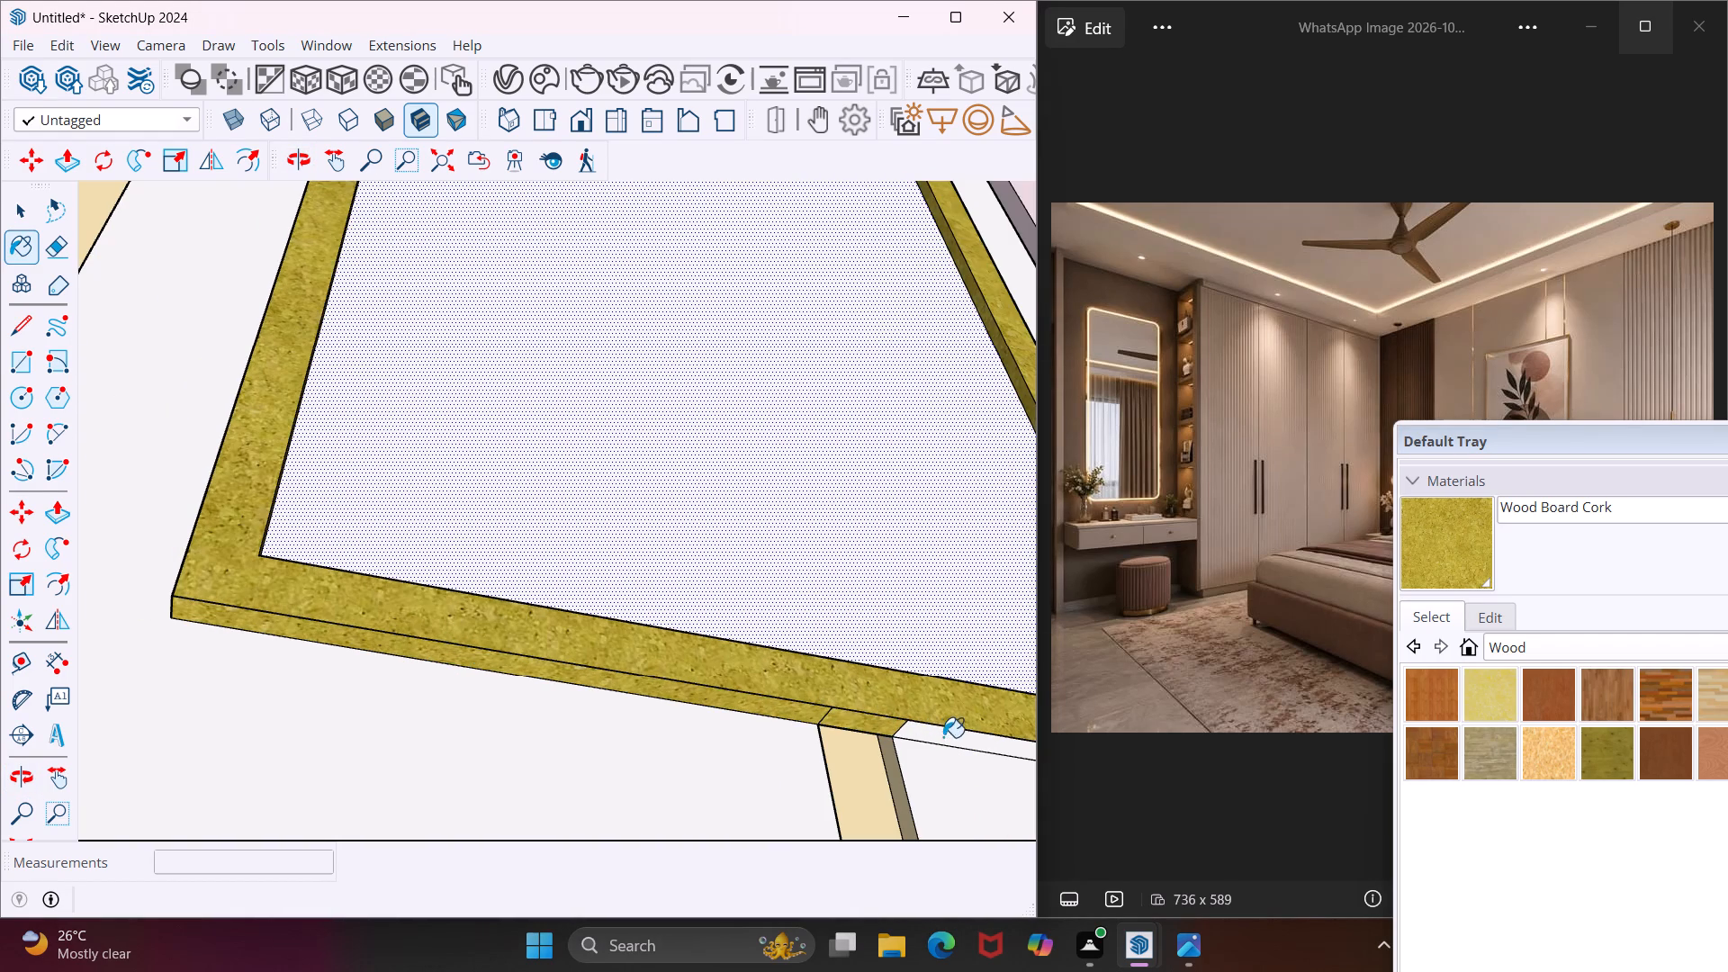
pyautogui.moveTo(922, 730); pyautogui.dragTo(482, 769, button='middle')
pyautogui.scroll(-6, 468, 759)
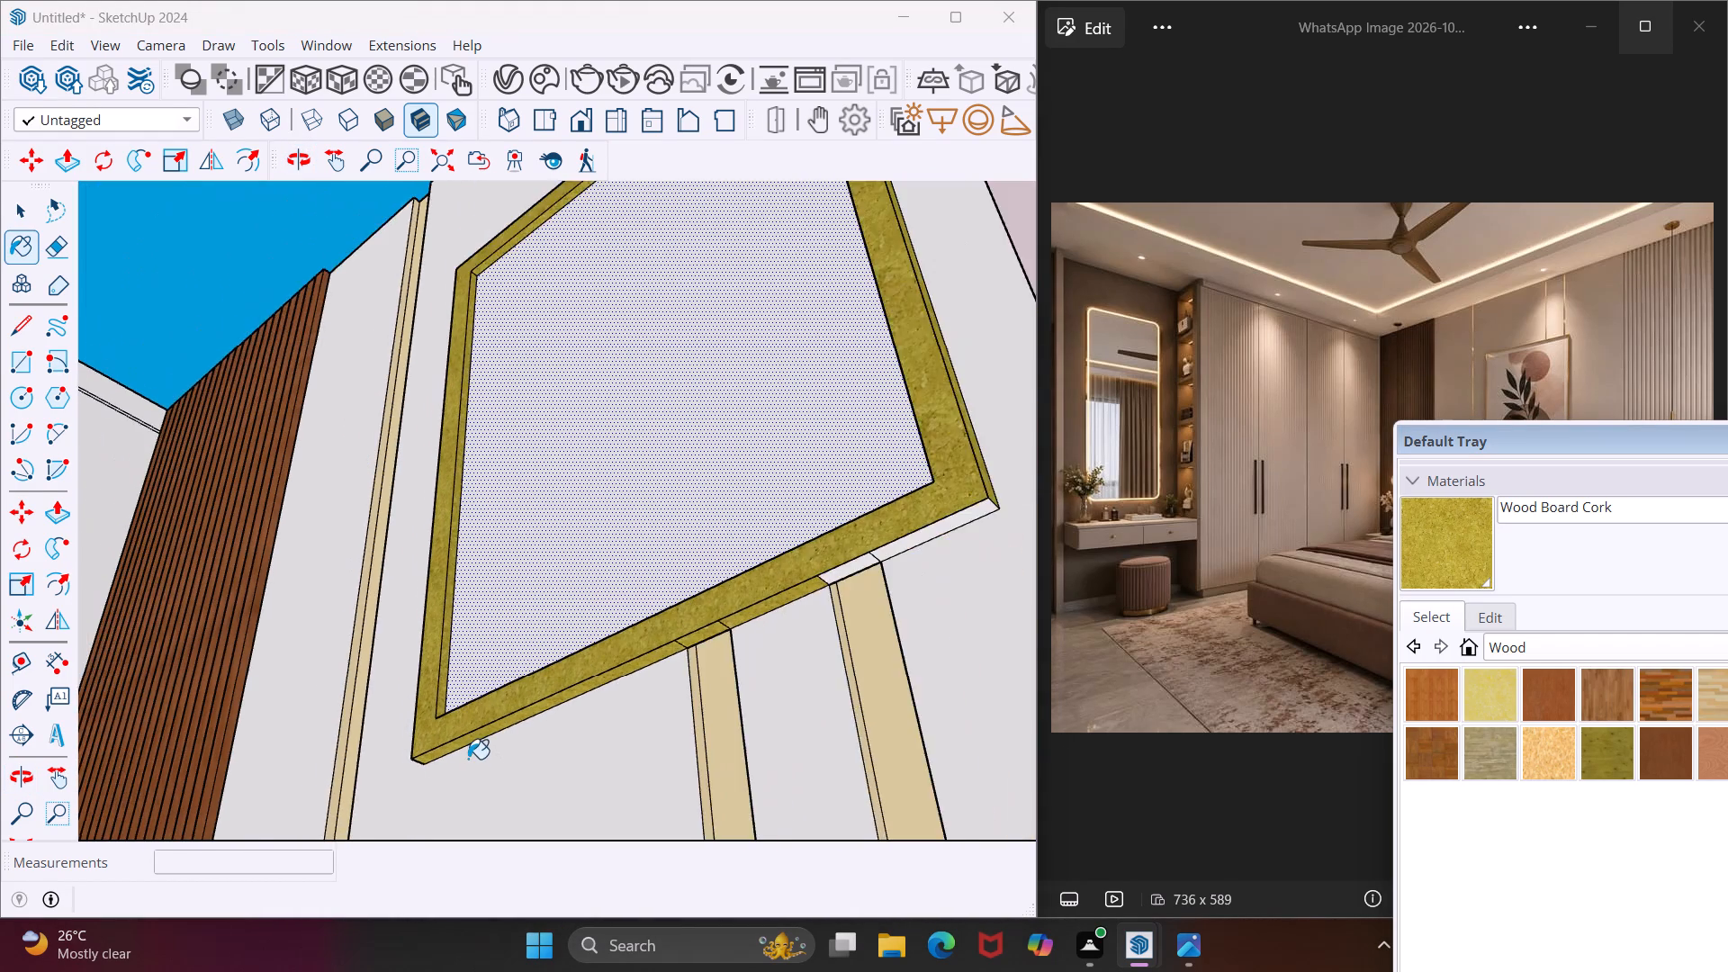
pyautogui.scroll(-3, 468, 759)
pyautogui.scroll(7, 794, 609)
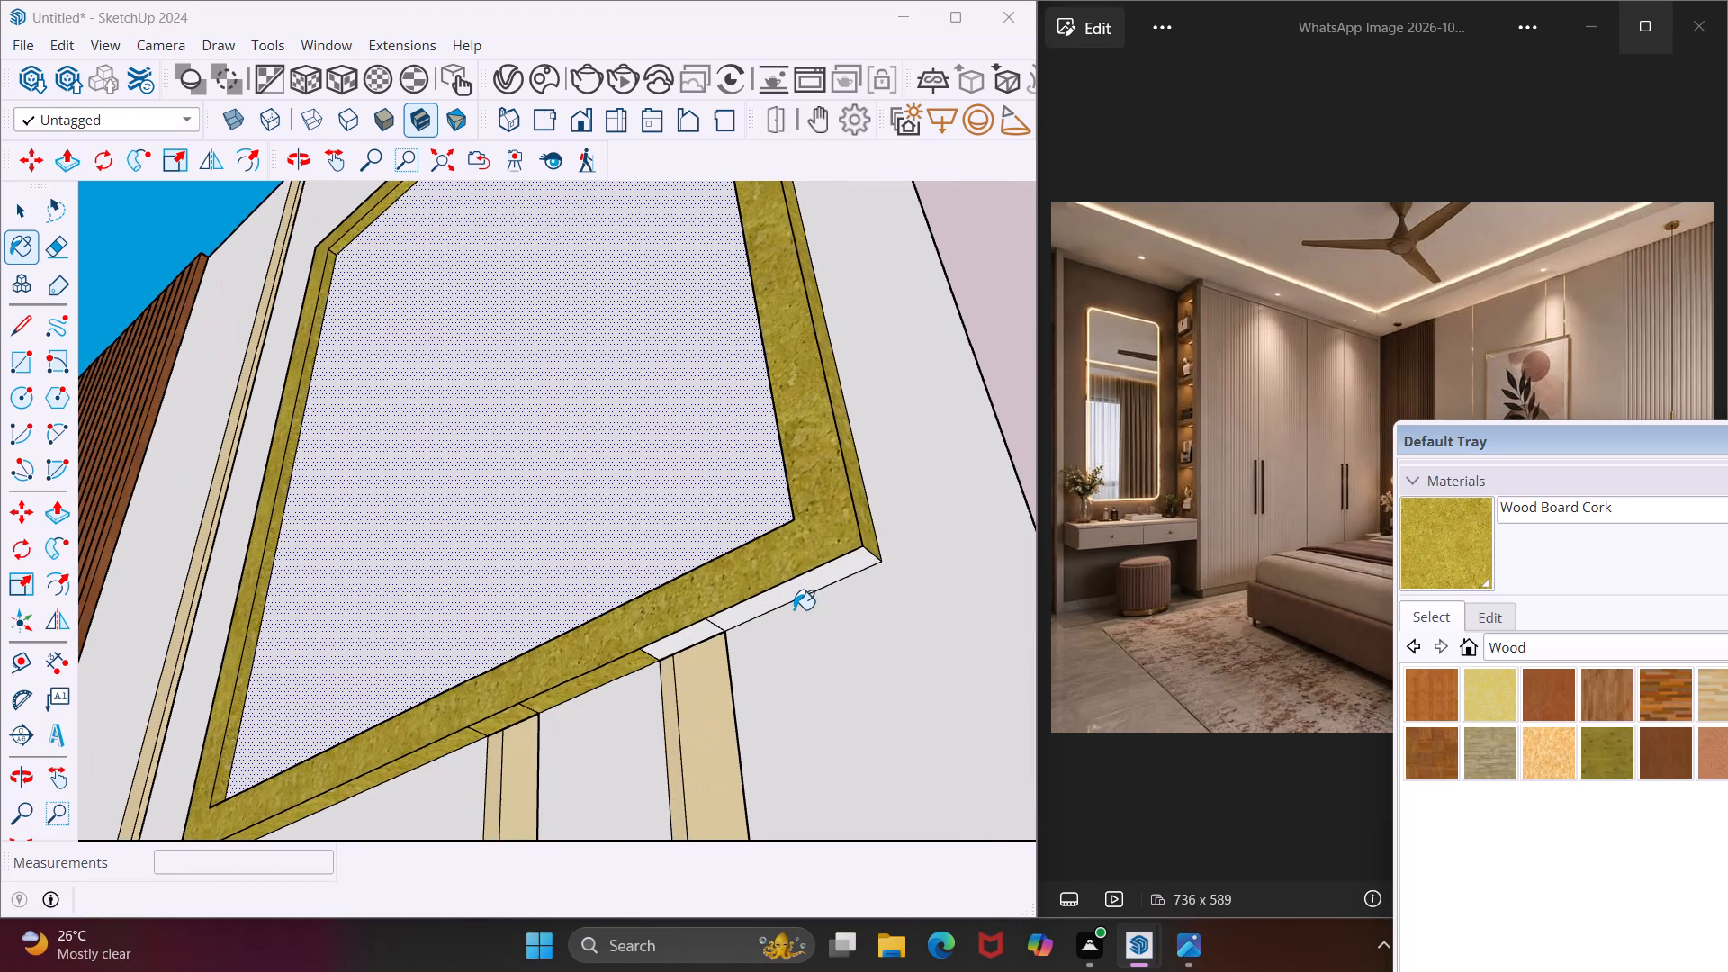
pyautogui.click(812, 576)
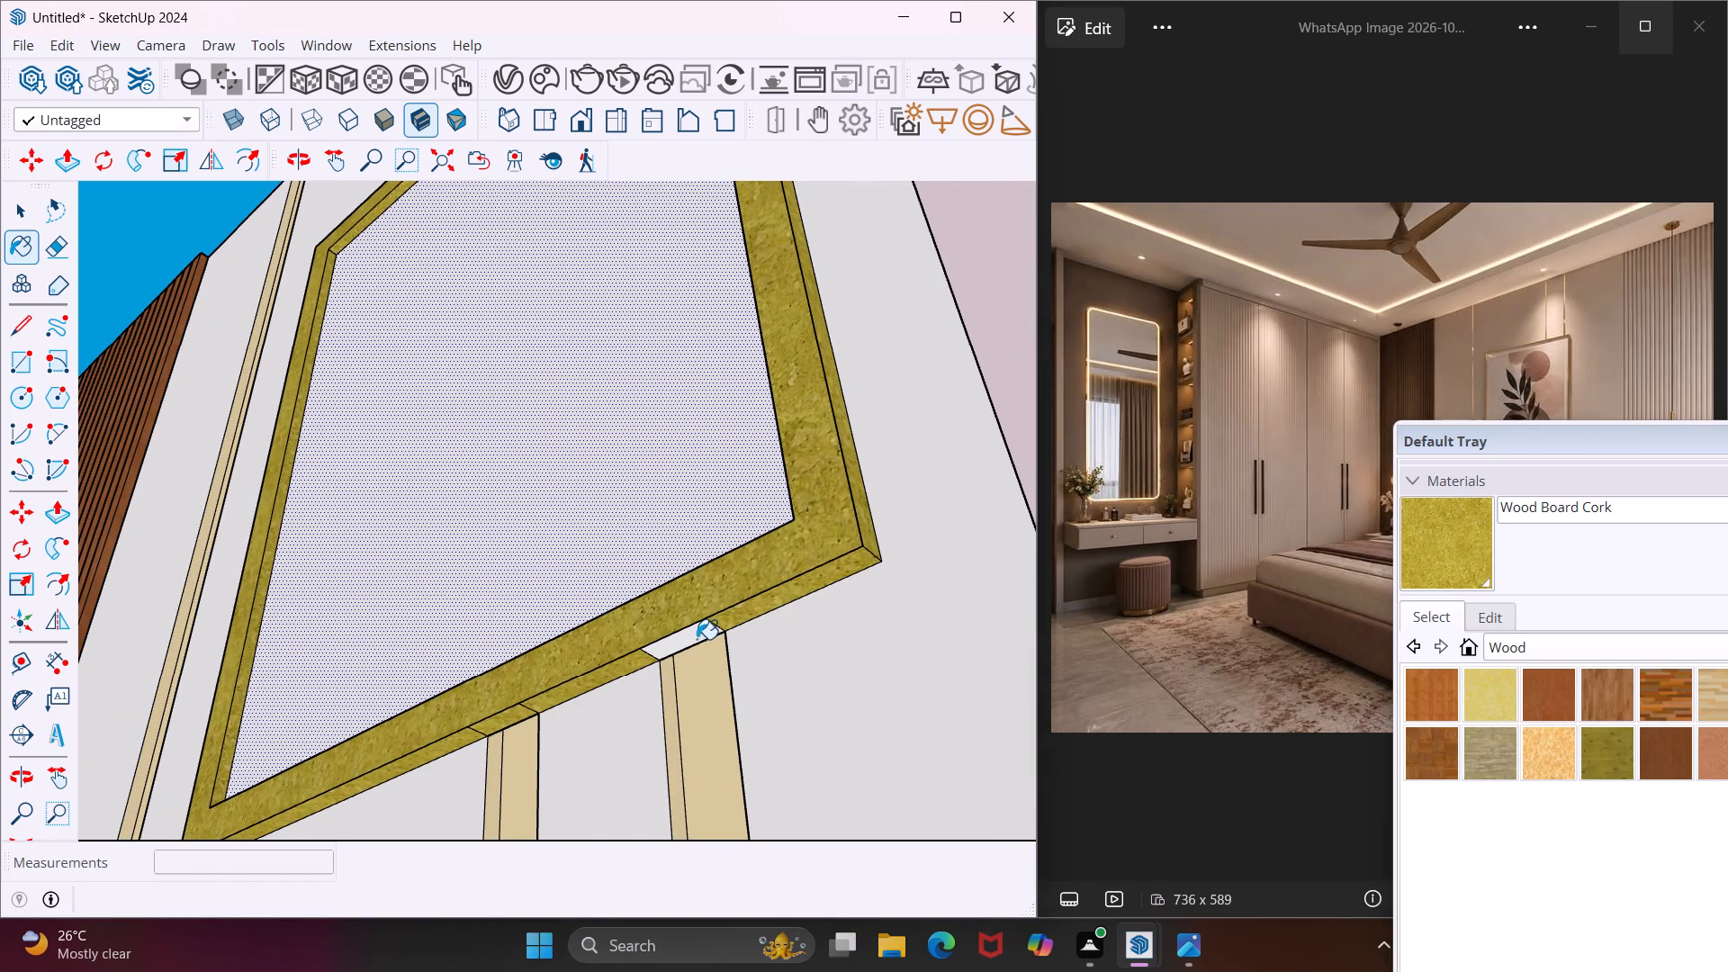
pyautogui.click(696, 639)
# Examine the painted frame in the context of the whole back wall and room.
pyautogui.moveTo(659, 607); pyautogui.dragTo(886, 694, button='middle')
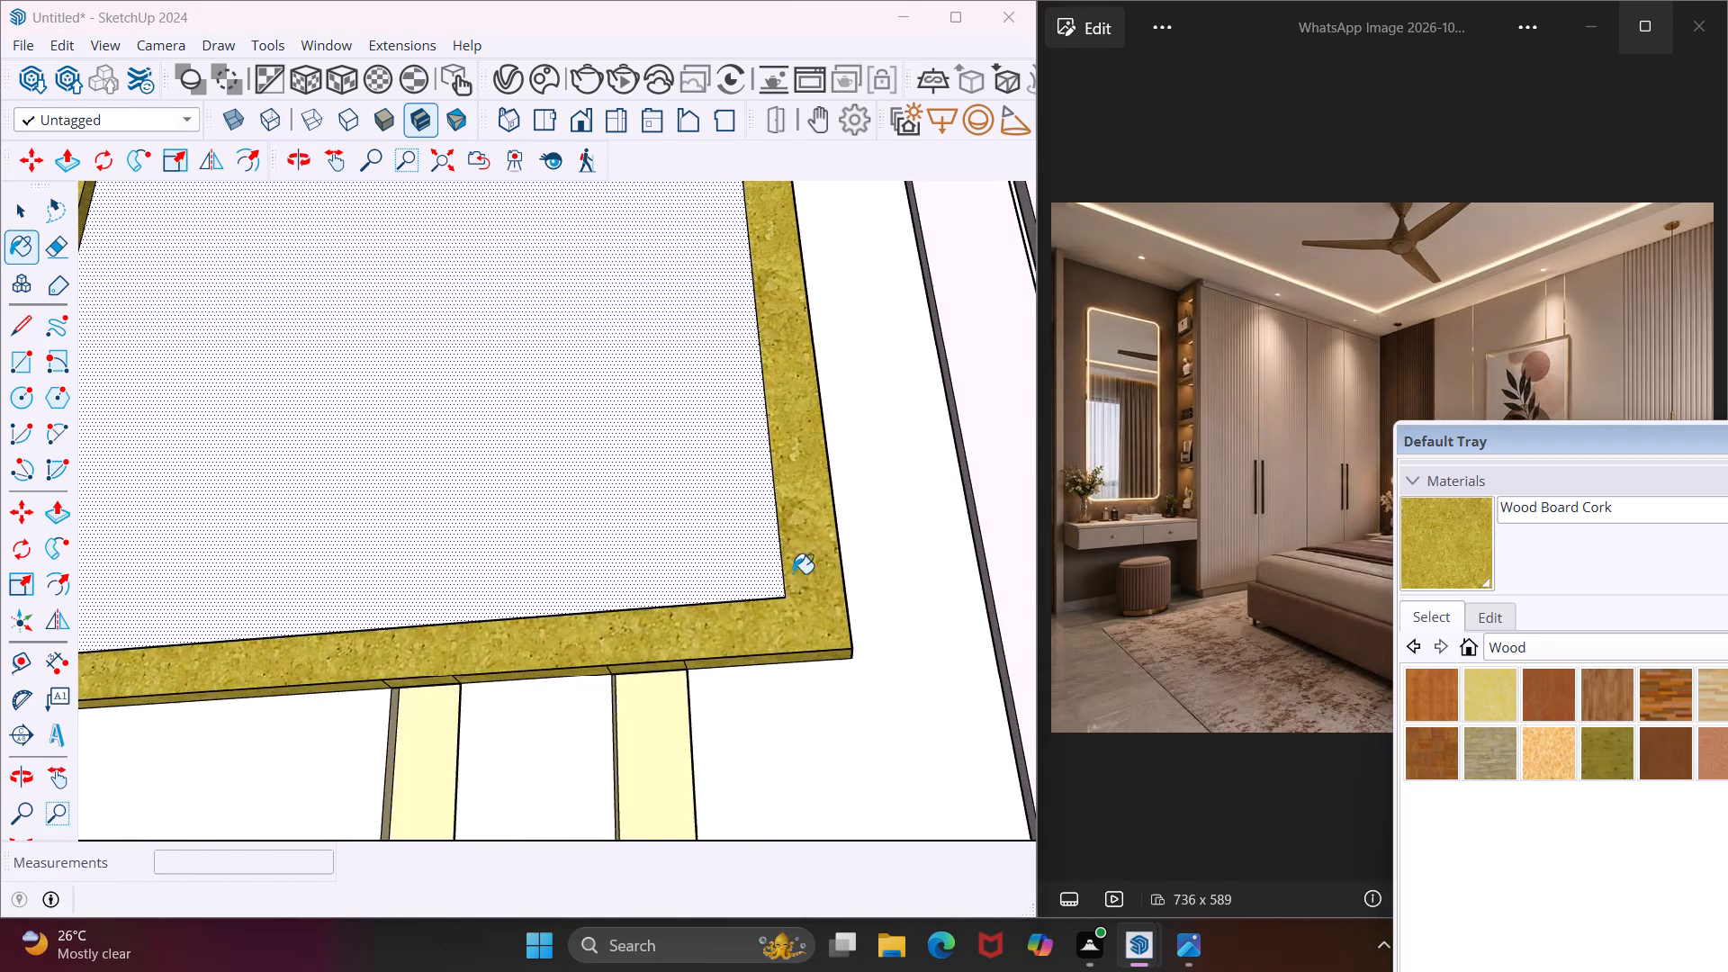
pyautogui.scroll(-15, 766, 549)
pyautogui.moveTo(707, 549); pyautogui.dragTo(776, 567, button='middle')
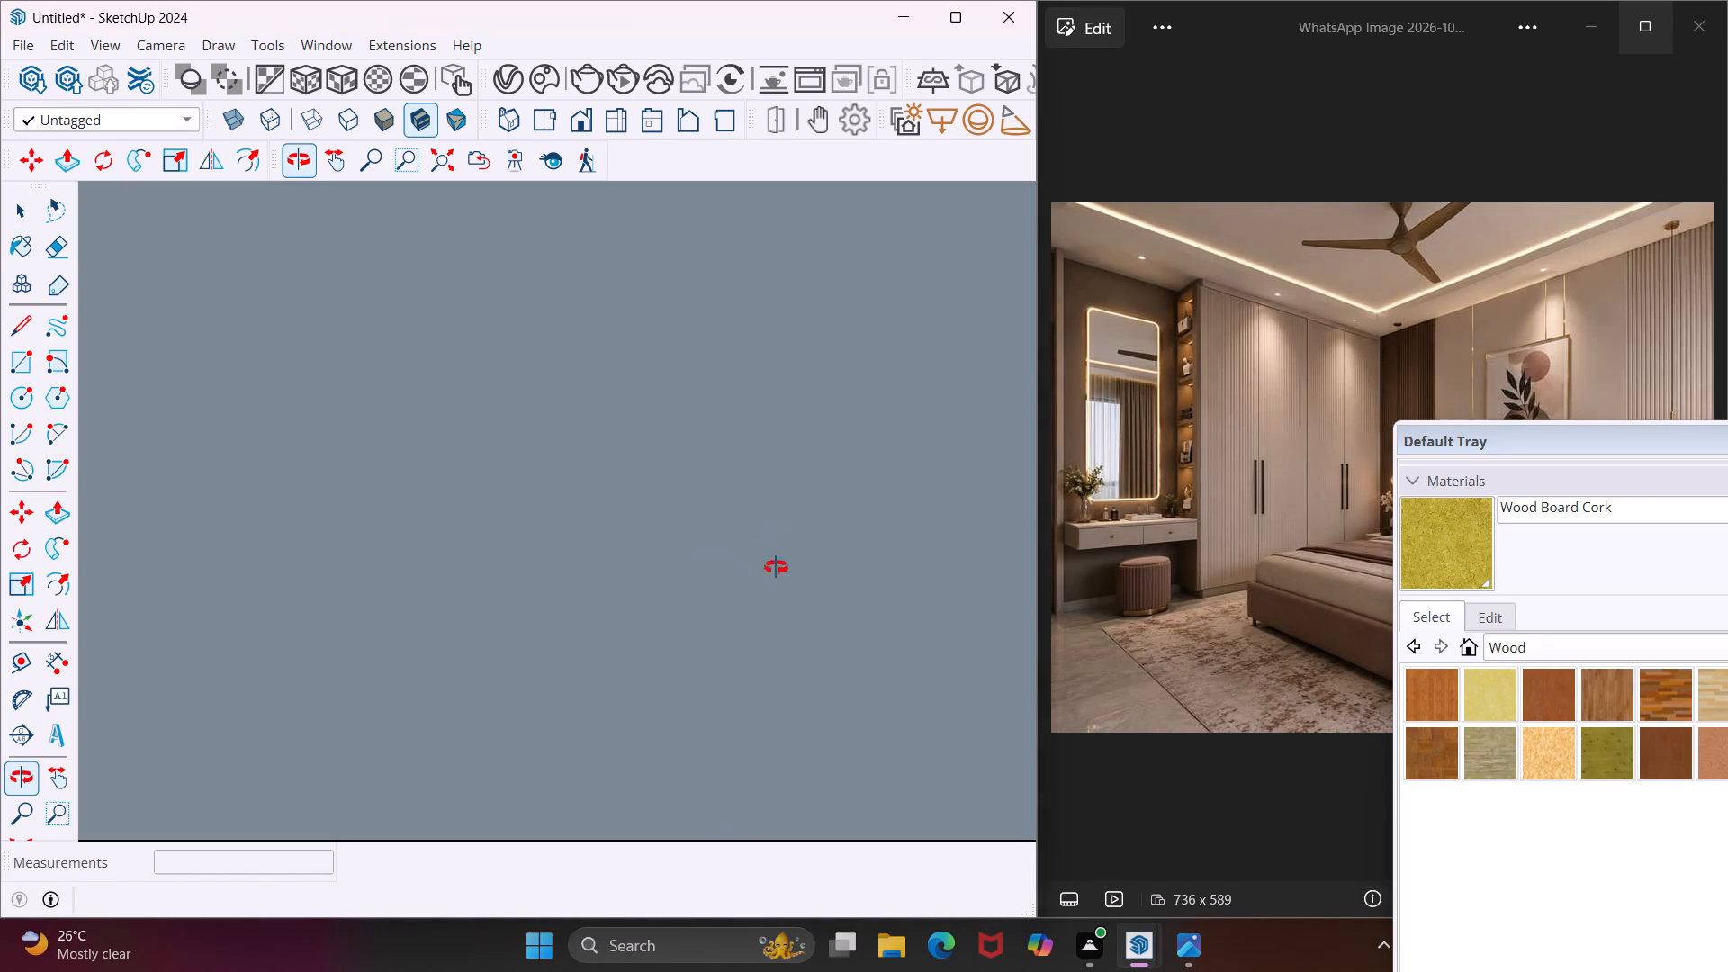
pyautogui.moveTo(776, 567); pyautogui.dragTo(1111, 645, button='middle')
pyautogui.scroll(-11, 821, 570)
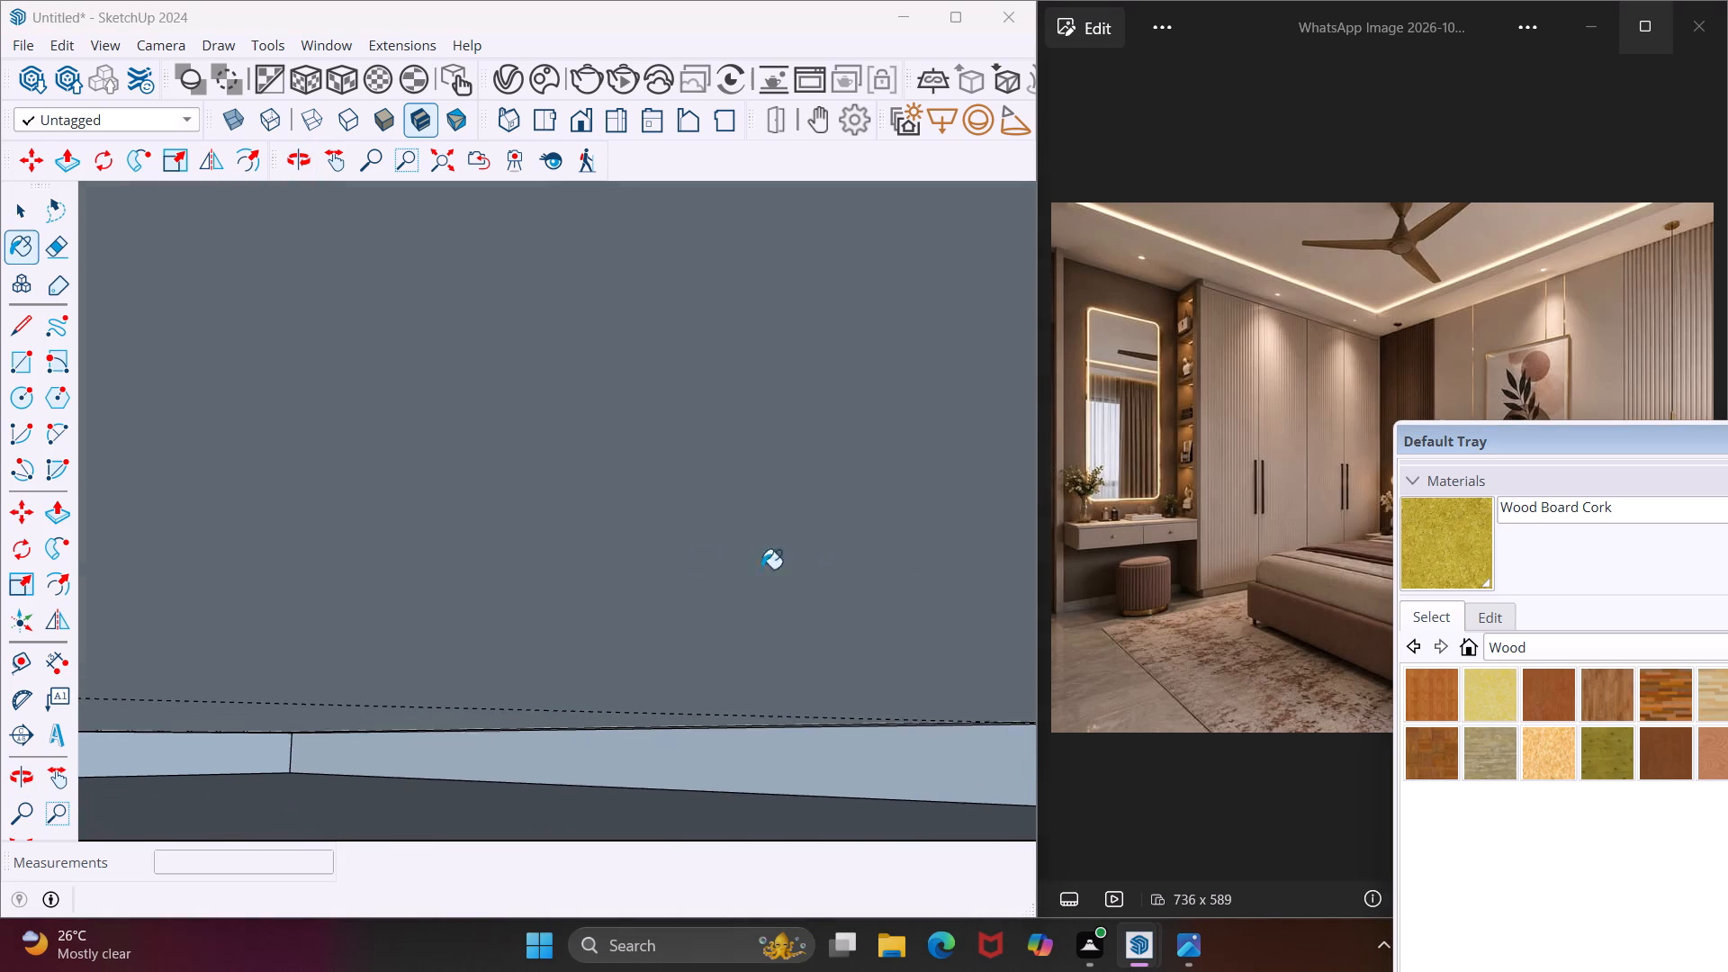
pyautogui.scroll(-11, 598, 578)
pyautogui.scroll(-18, 554, 600)
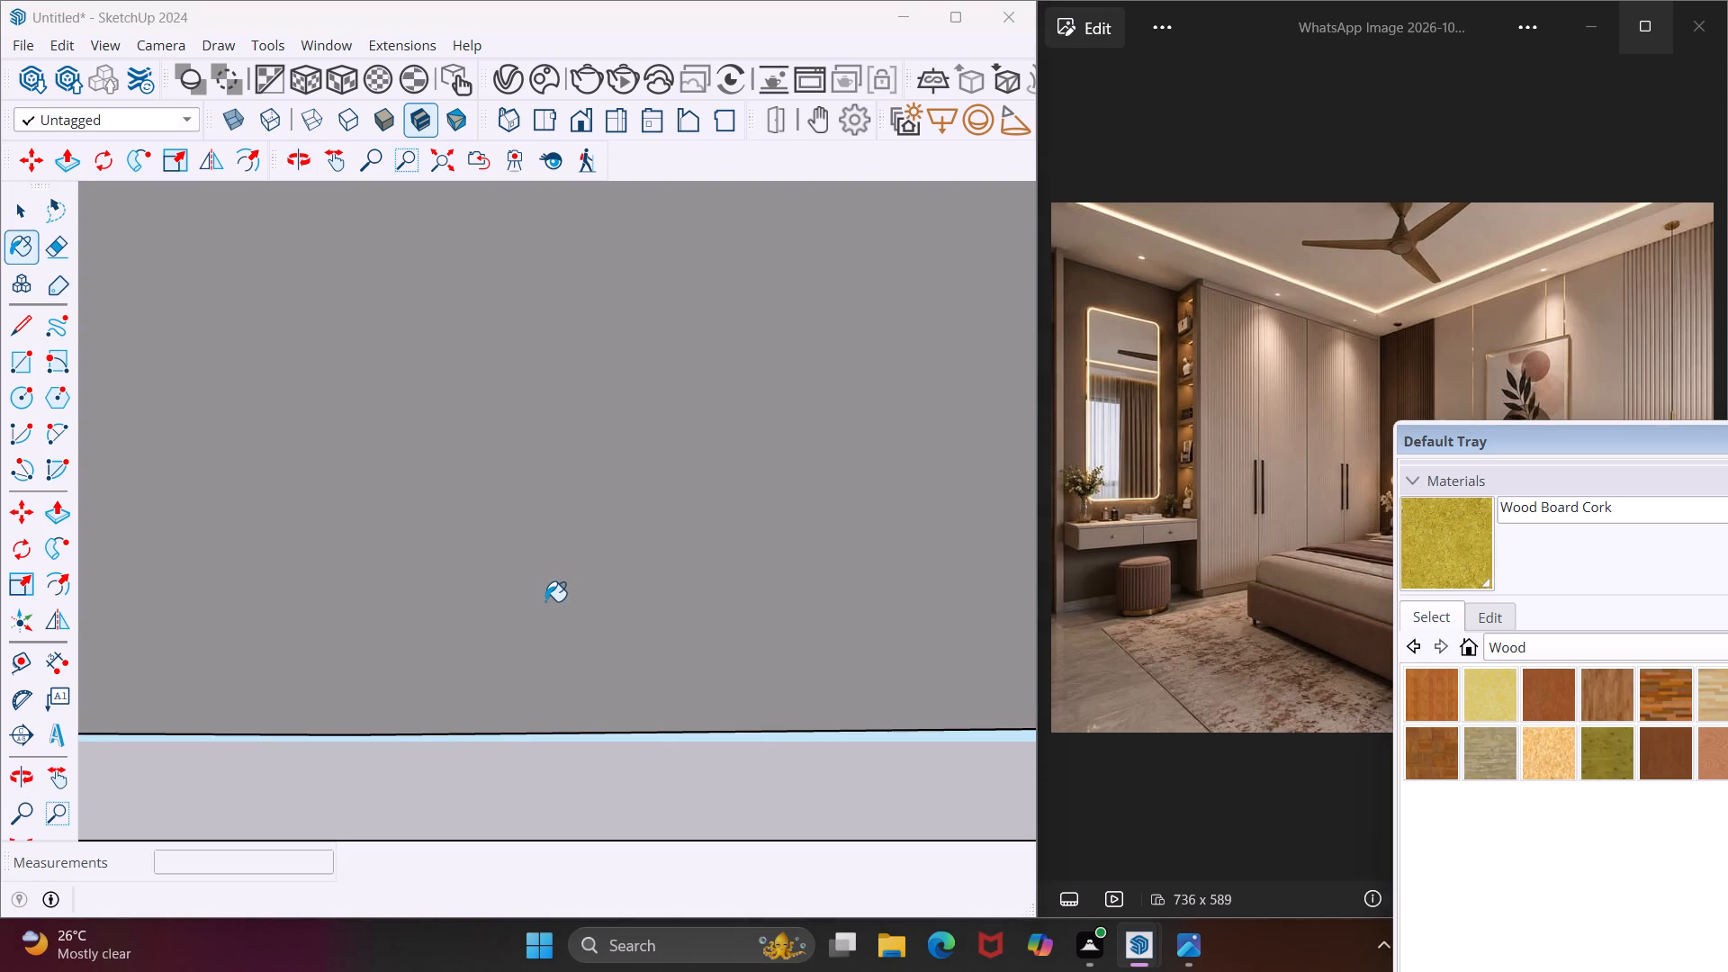
pyautogui.scroll(-17, 545, 601)
pyautogui.scroll(-16, 558, 605)
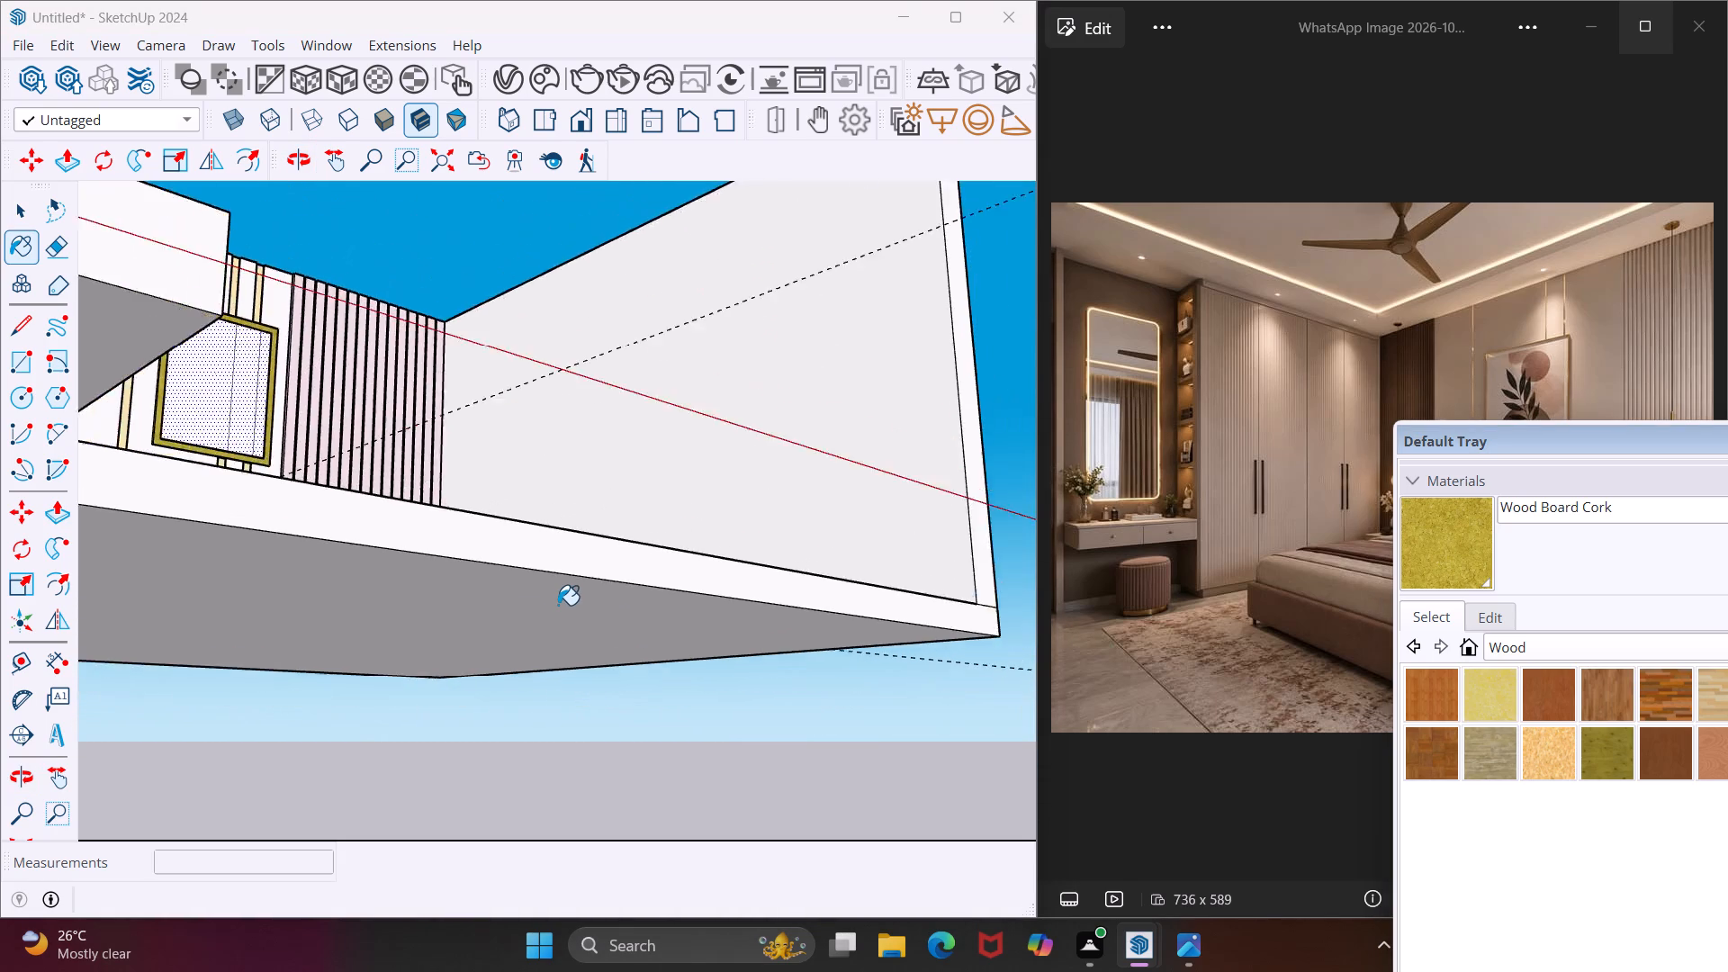
pyautogui.scroll(-1, 558, 605)
pyautogui.moveTo(513, 512); pyautogui.dragTo(285, 589, button='middle')
pyautogui.press('Escape')
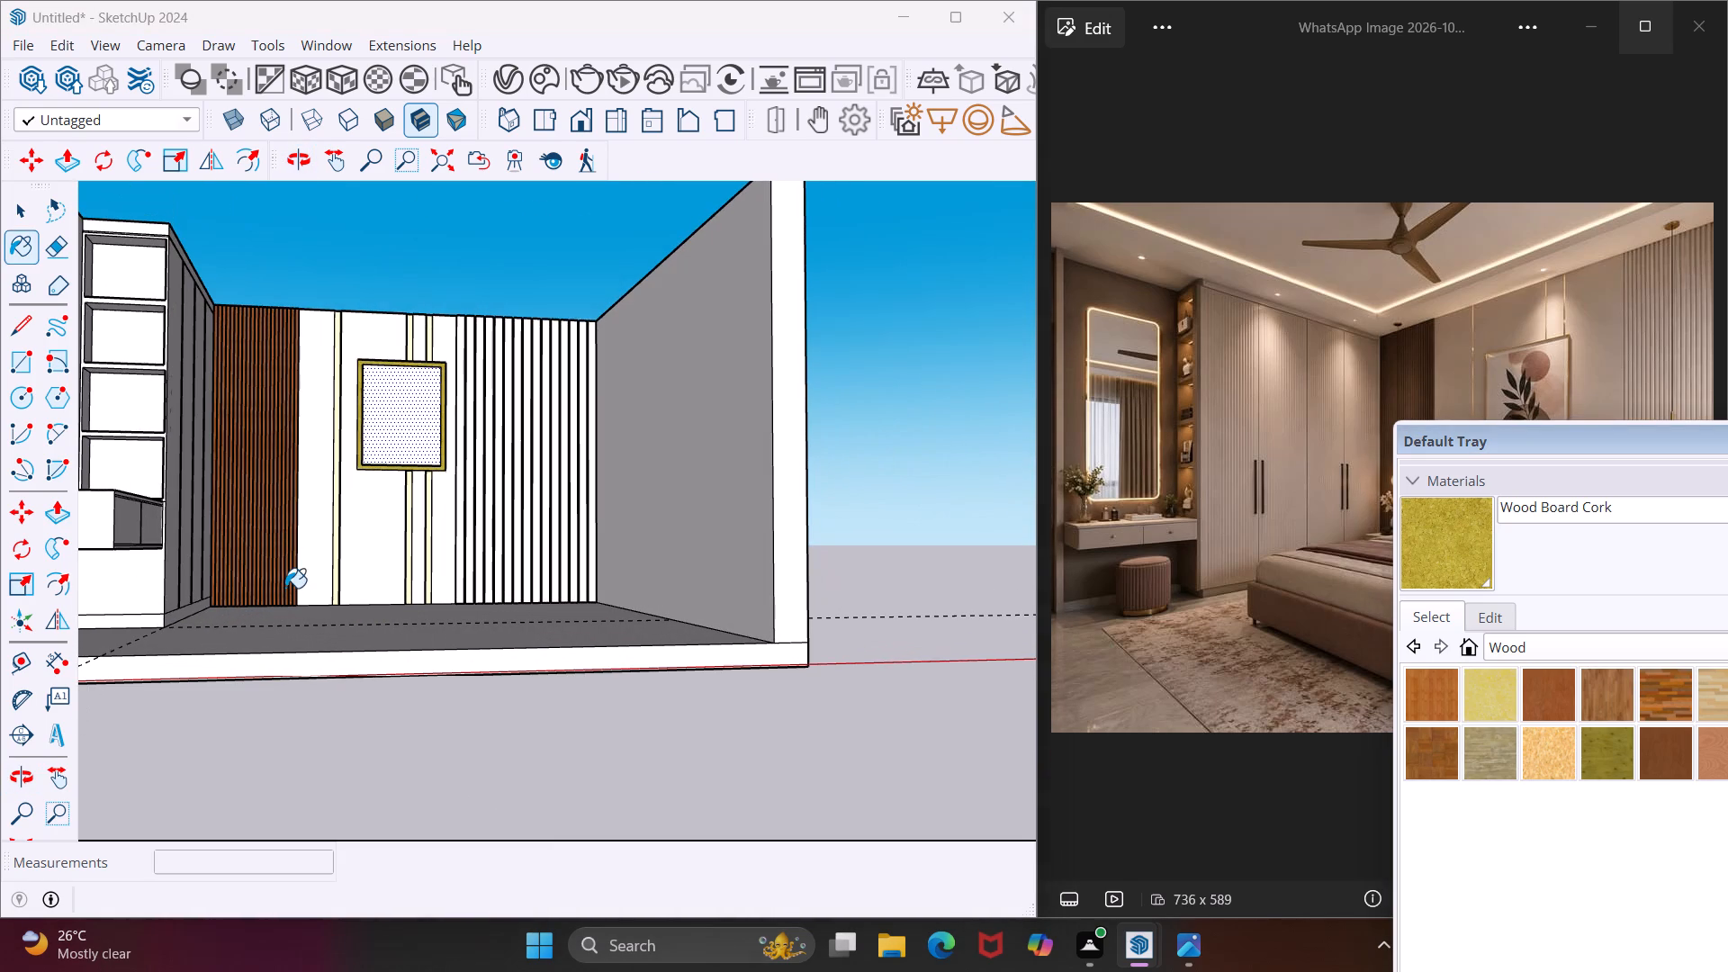
pyautogui.press('space')
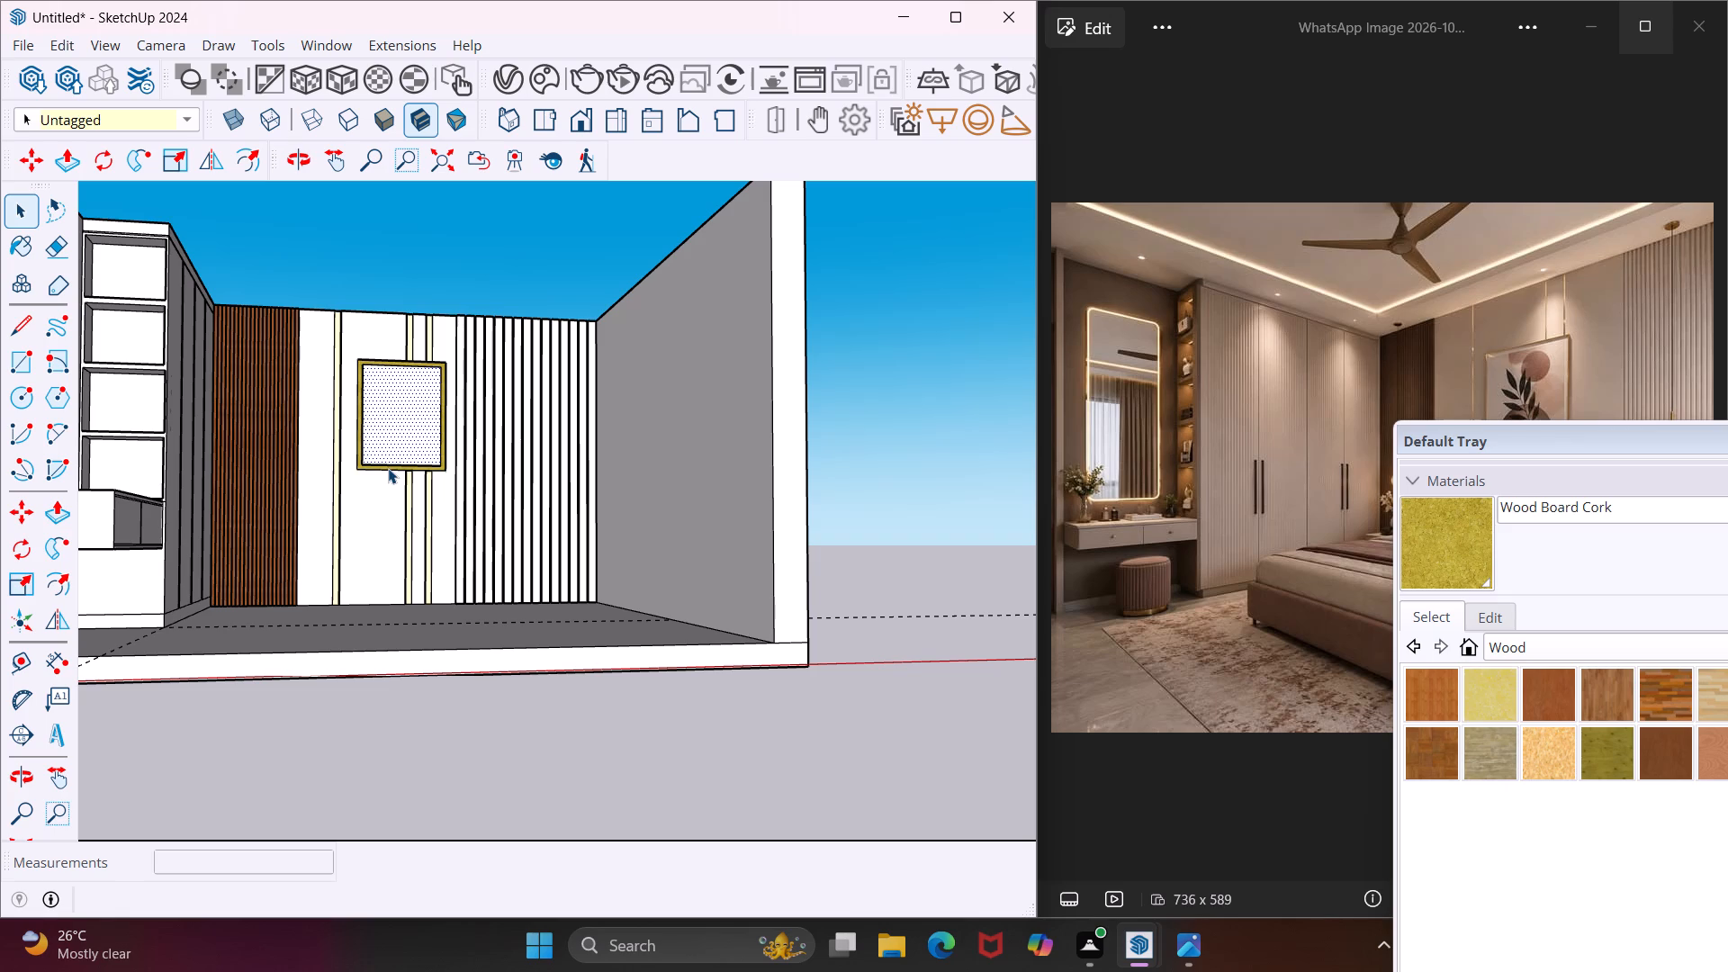
# Apply Wood Cherry Original to the recessed inner face of the wall-art frame.
pyautogui.scroll(3, 408, 445)
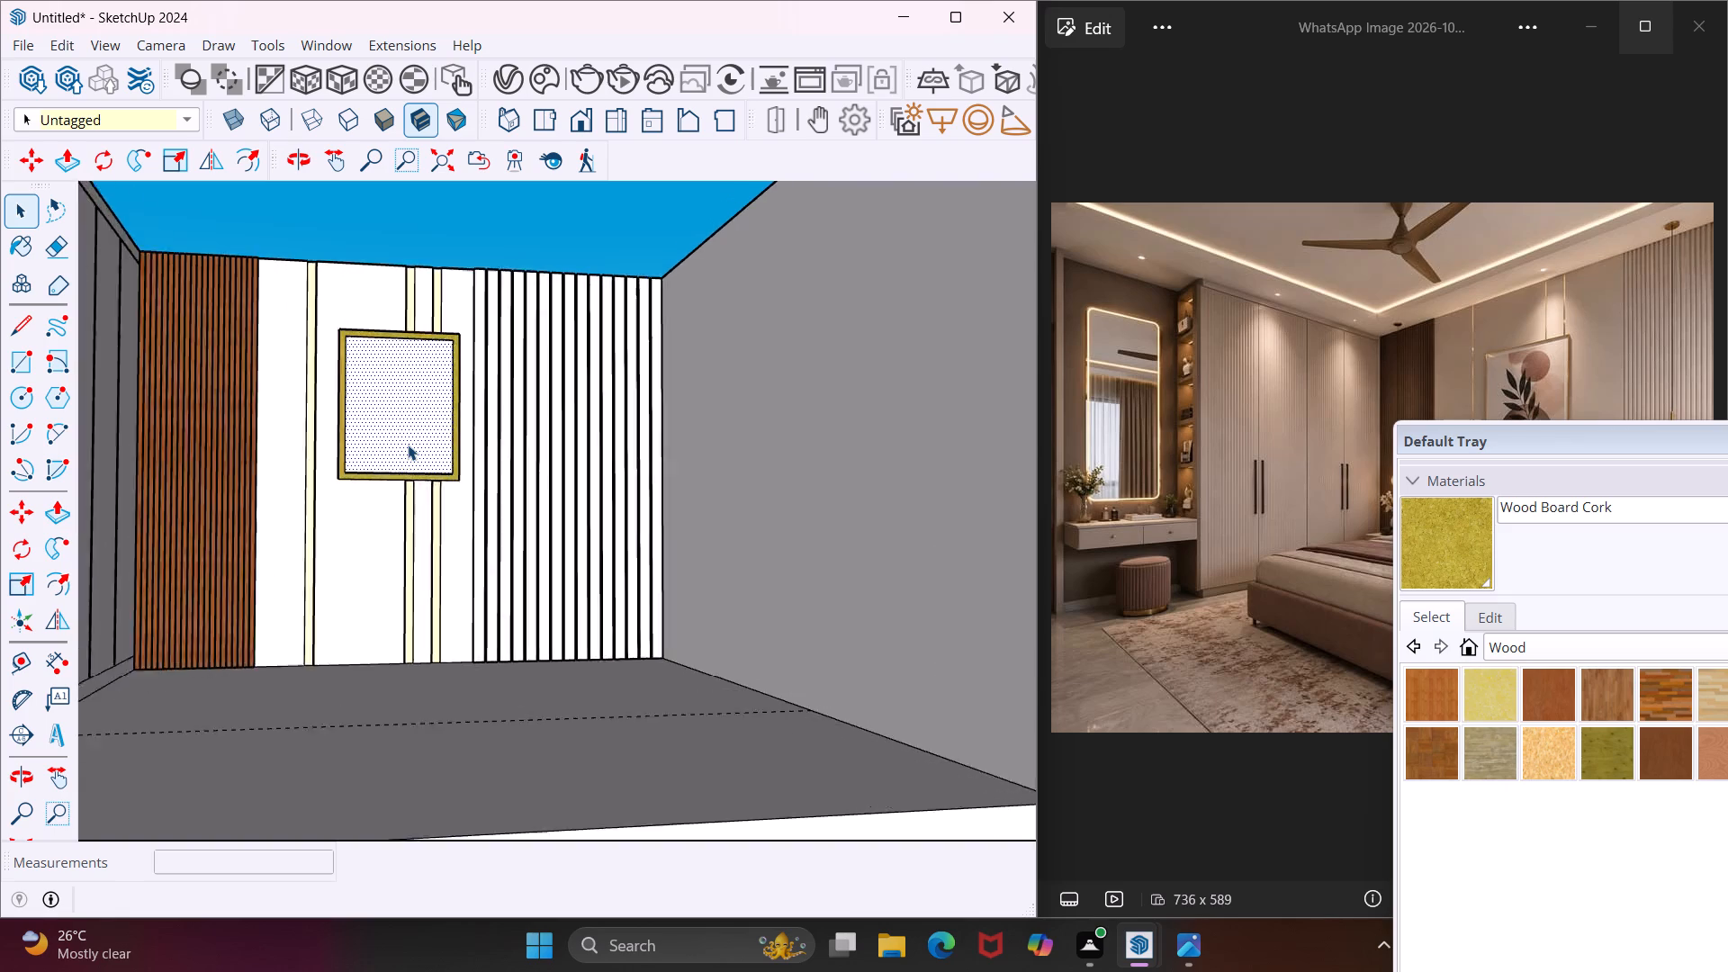
pyautogui.scroll(5, 408, 445)
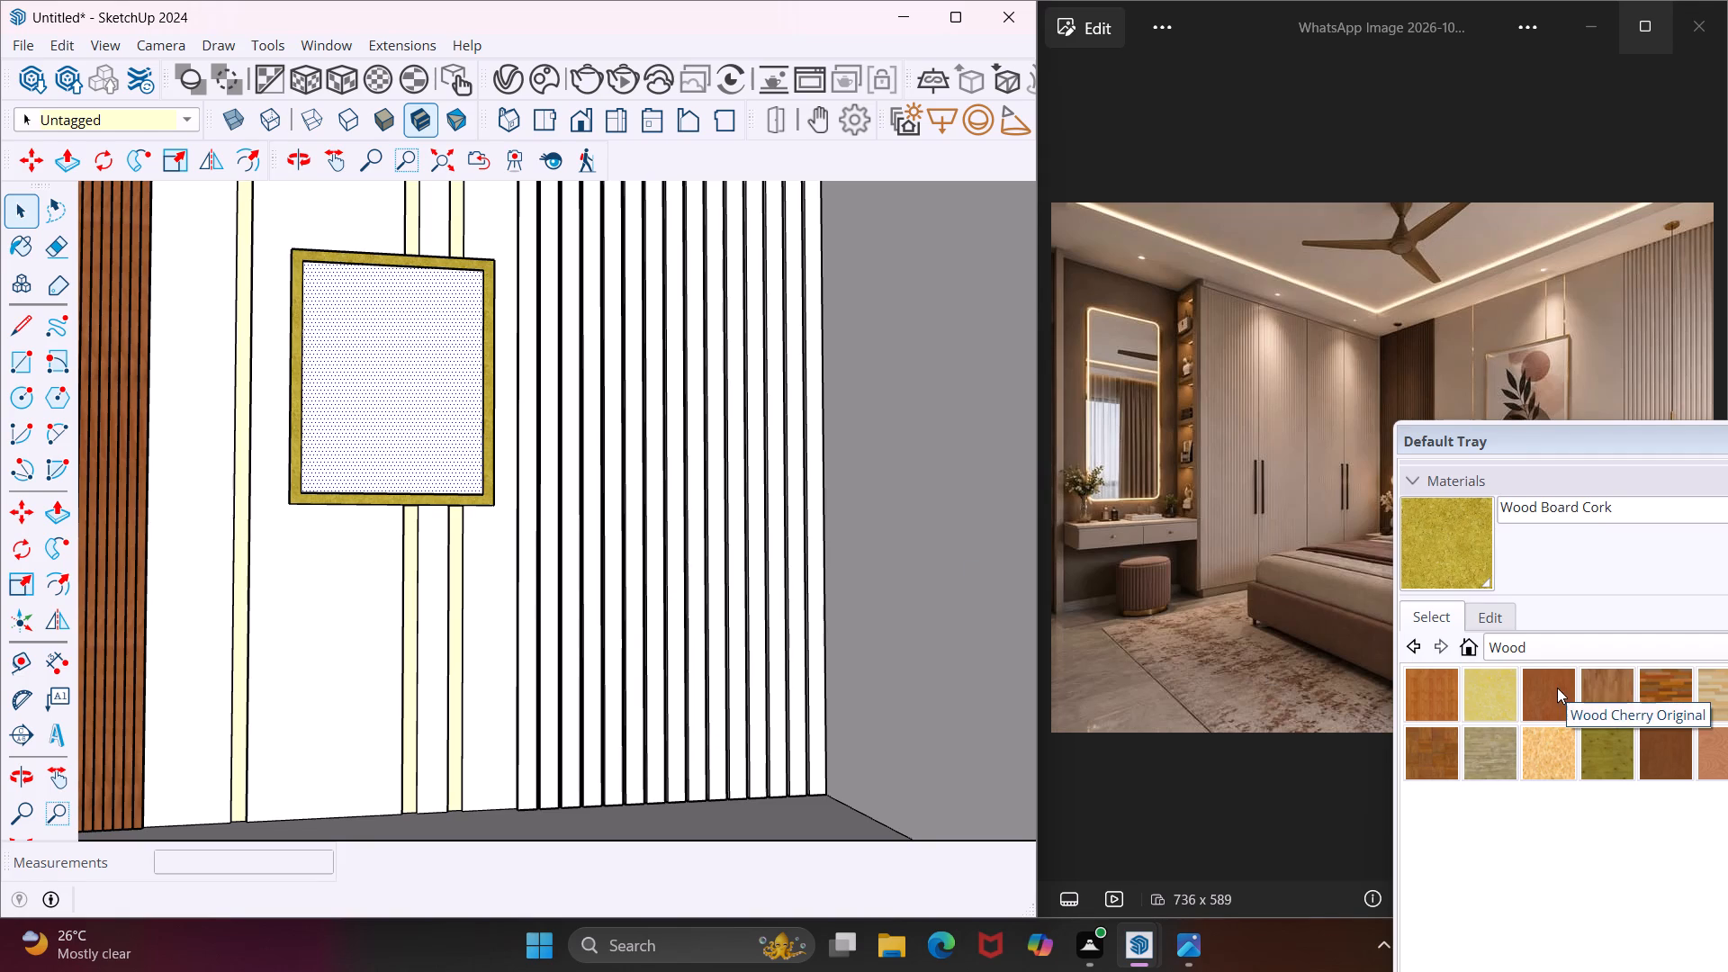
pyautogui.click(1535, 698)
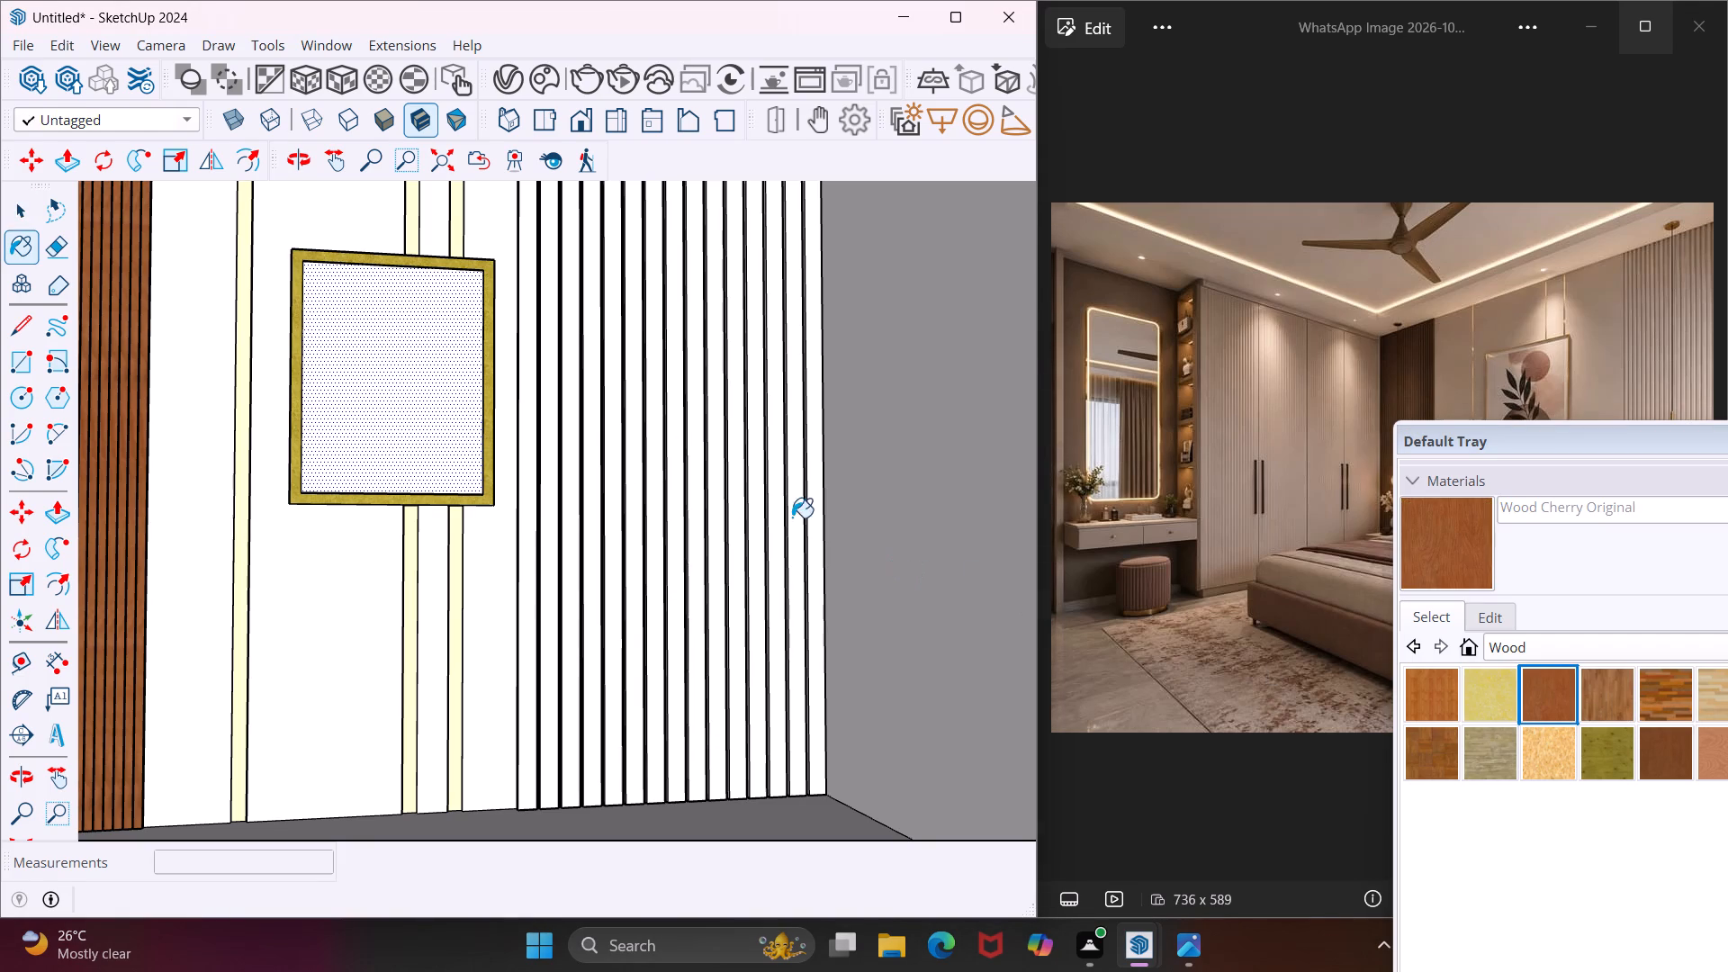
pyautogui.click(414, 355)
pyautogui.press('Escape')
pyautogui.press('space')
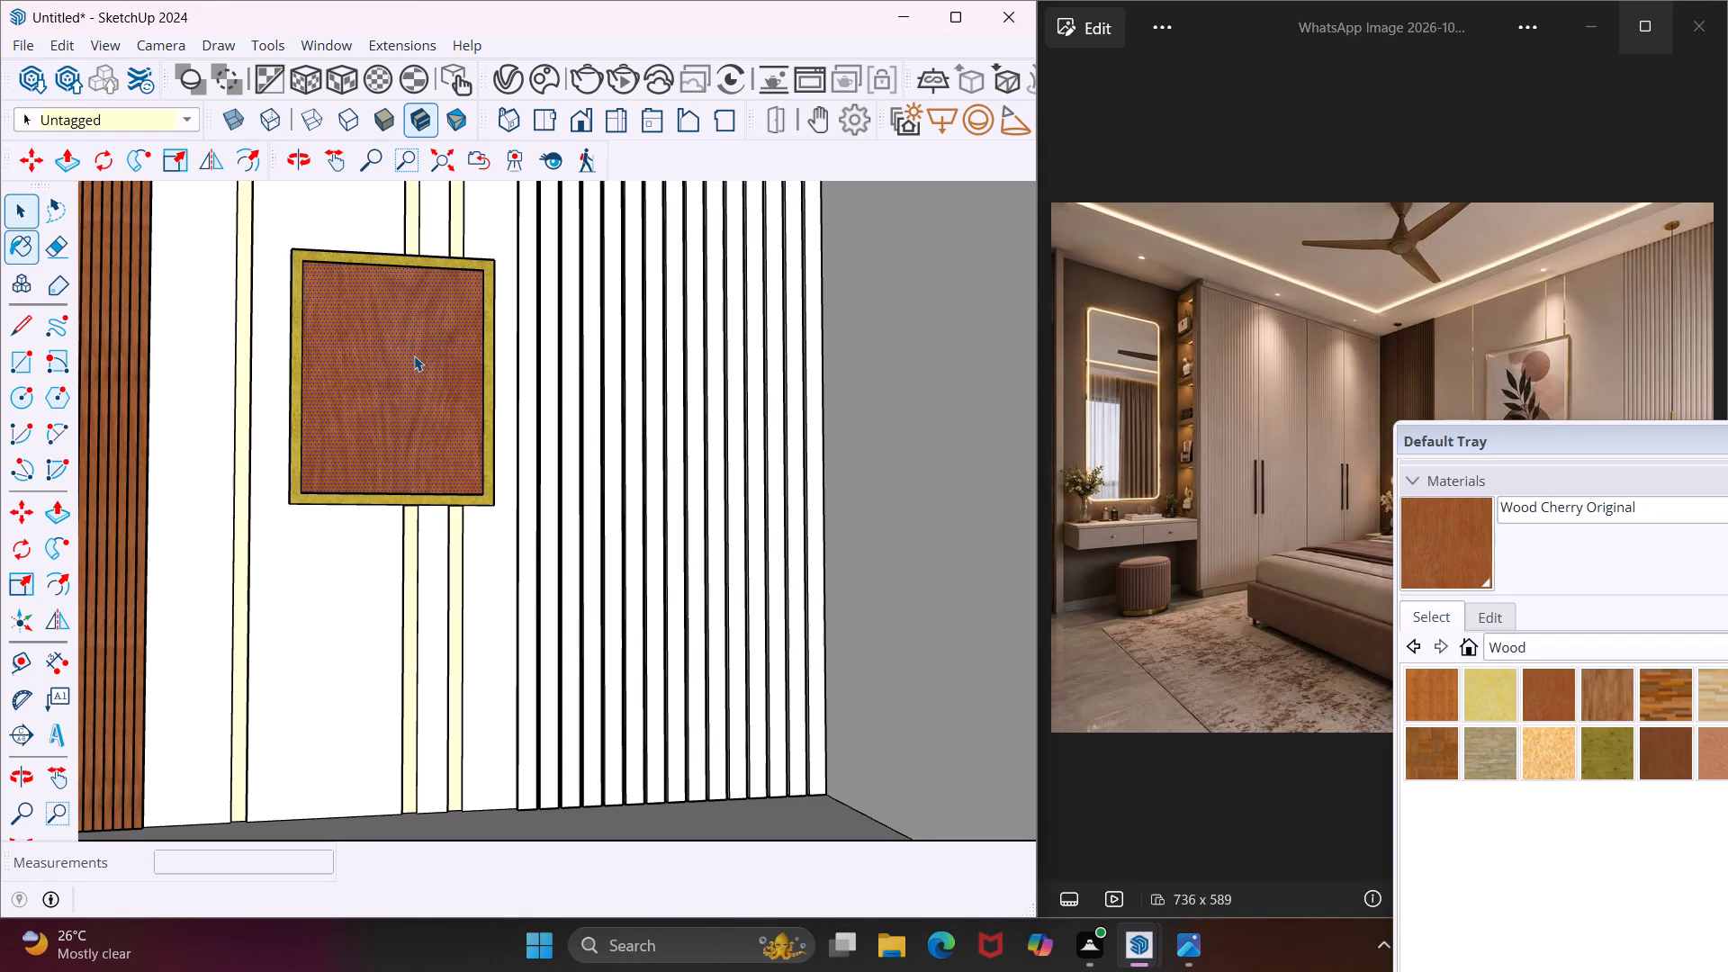
# Replace the Wood Cherry Original texture image with the leaf painting "download (1)" from the Desktop's "painting downloading" folder.
pyautogui.click(414, 355)
pyautogui.moveTo(1504, 451); pyautogui.dragTo(1374, 449)
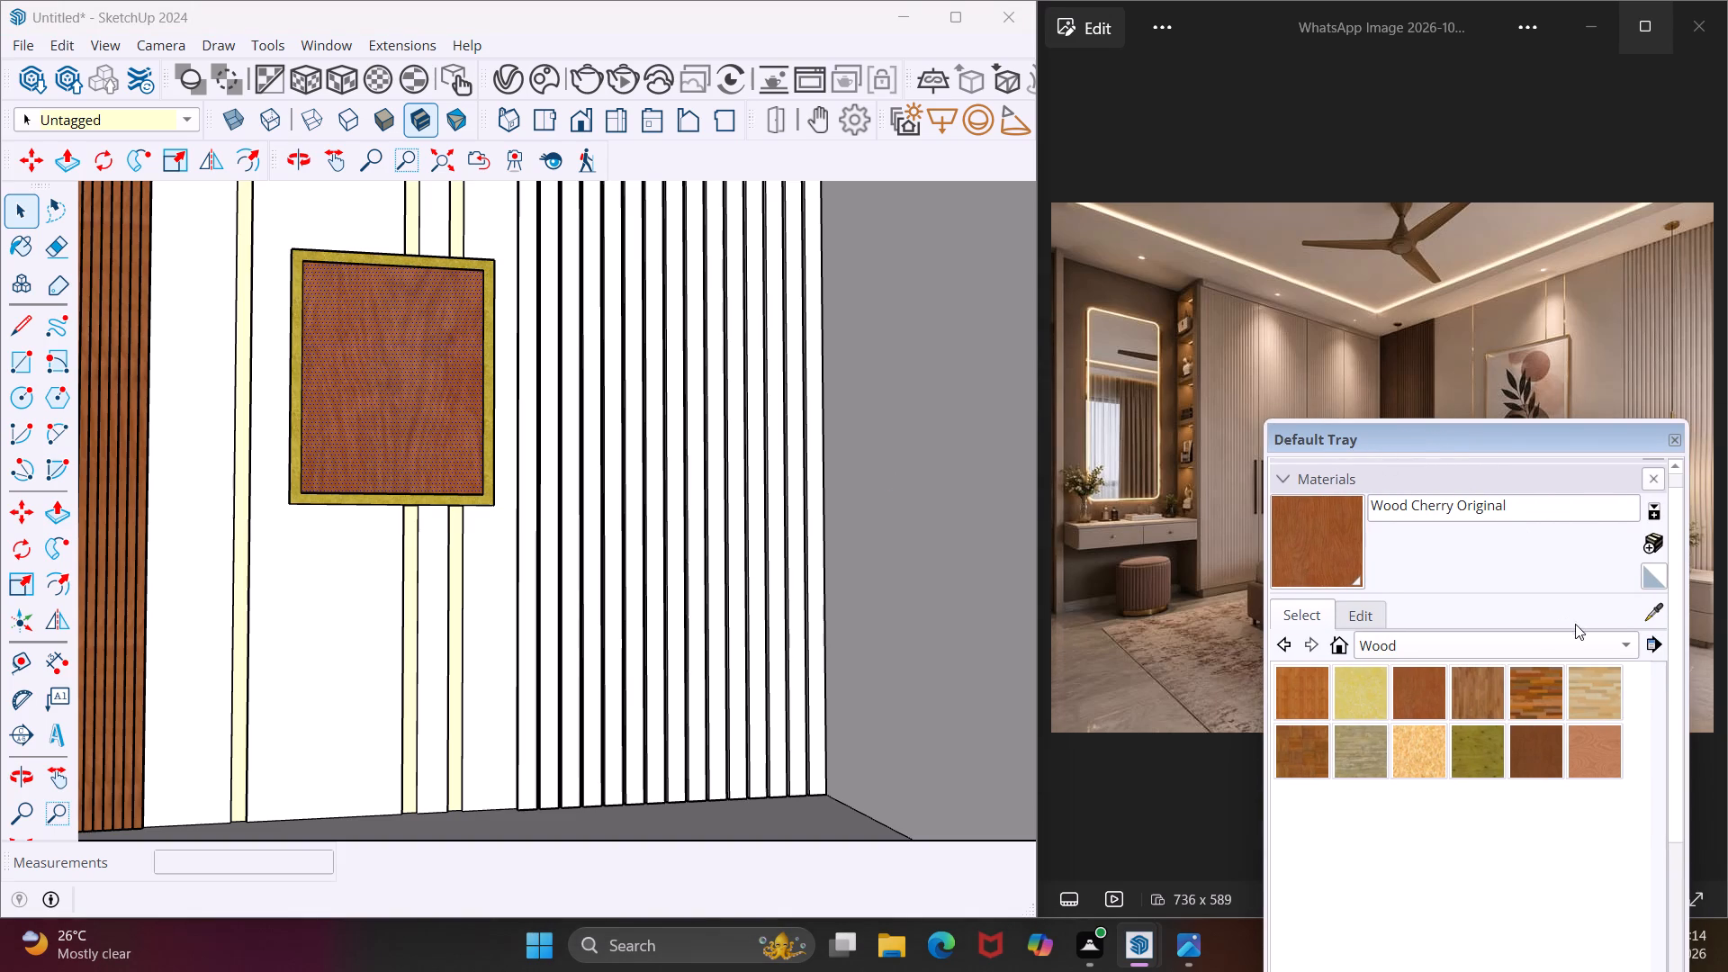
pyautogui.click(1369, 623)
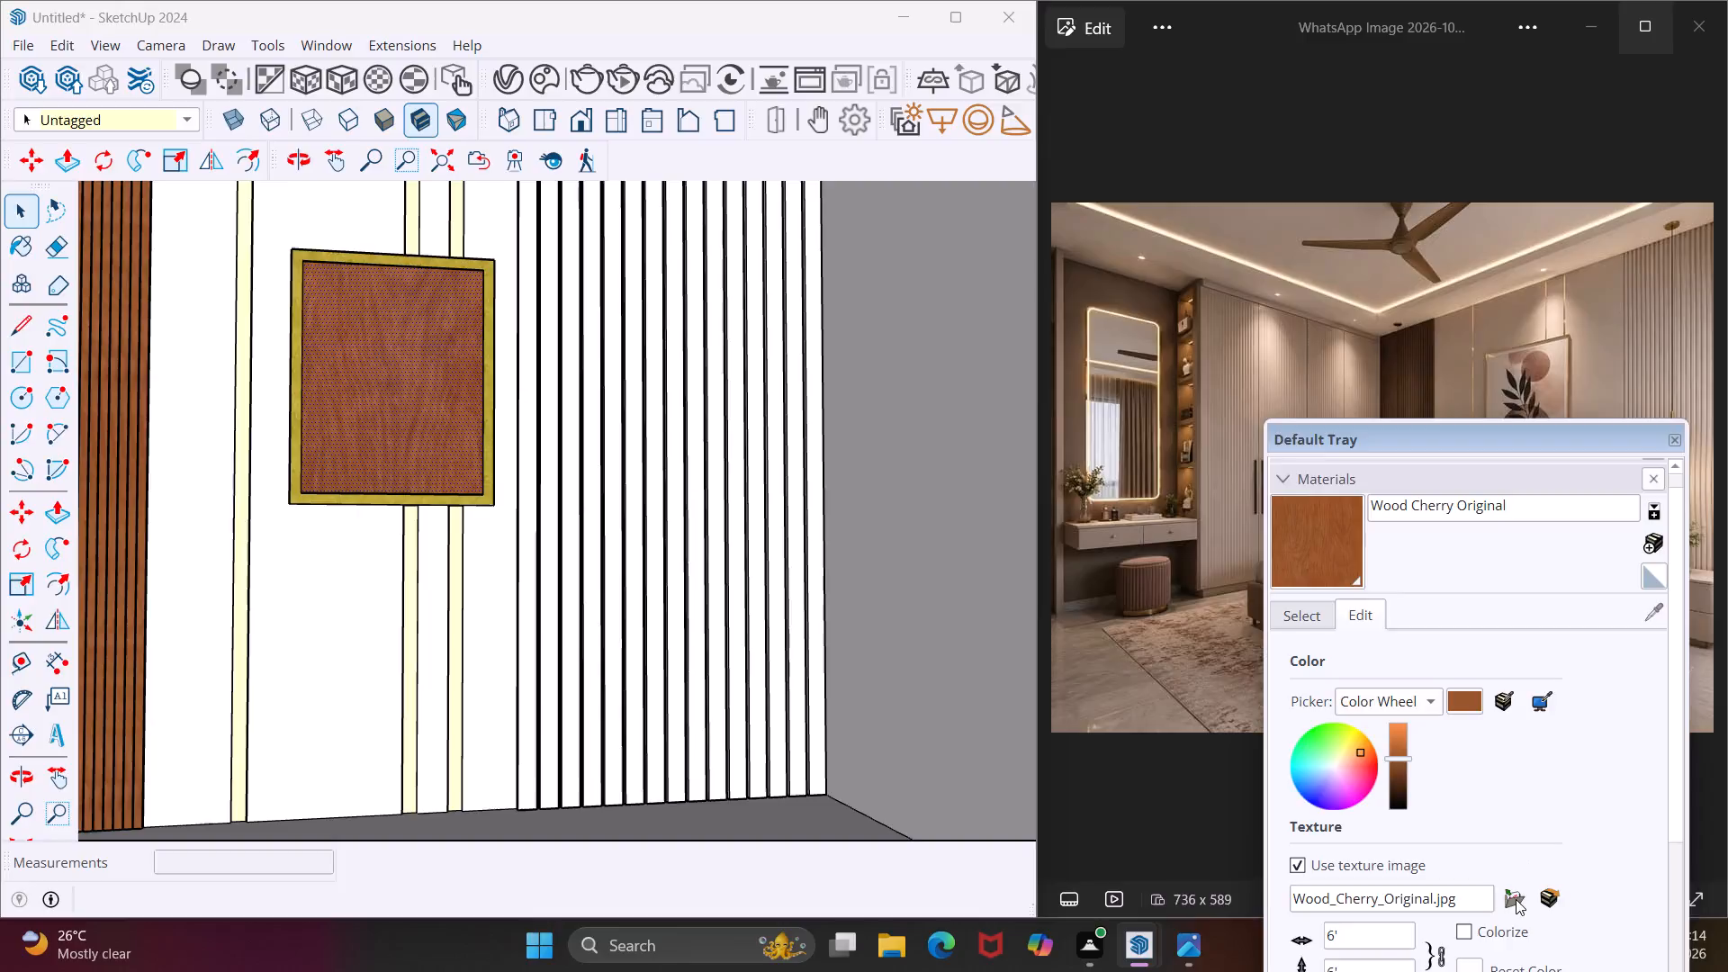
pyautogui.click(1516, 899)
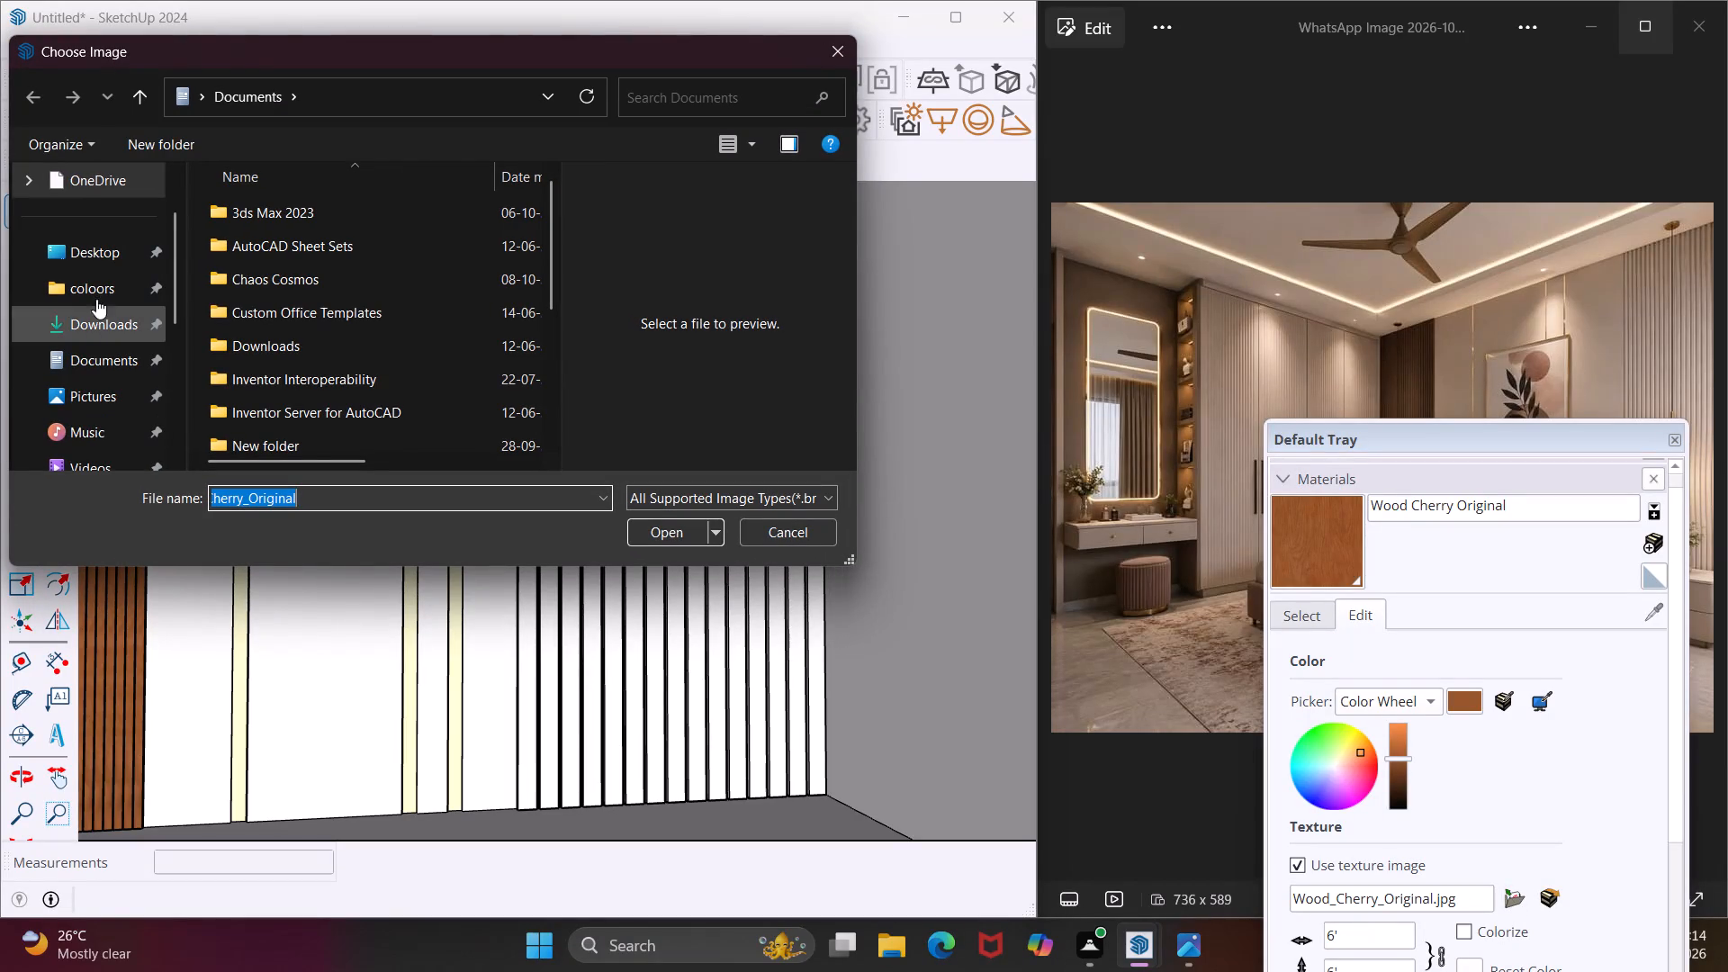
pyautogui.click(93, 260)
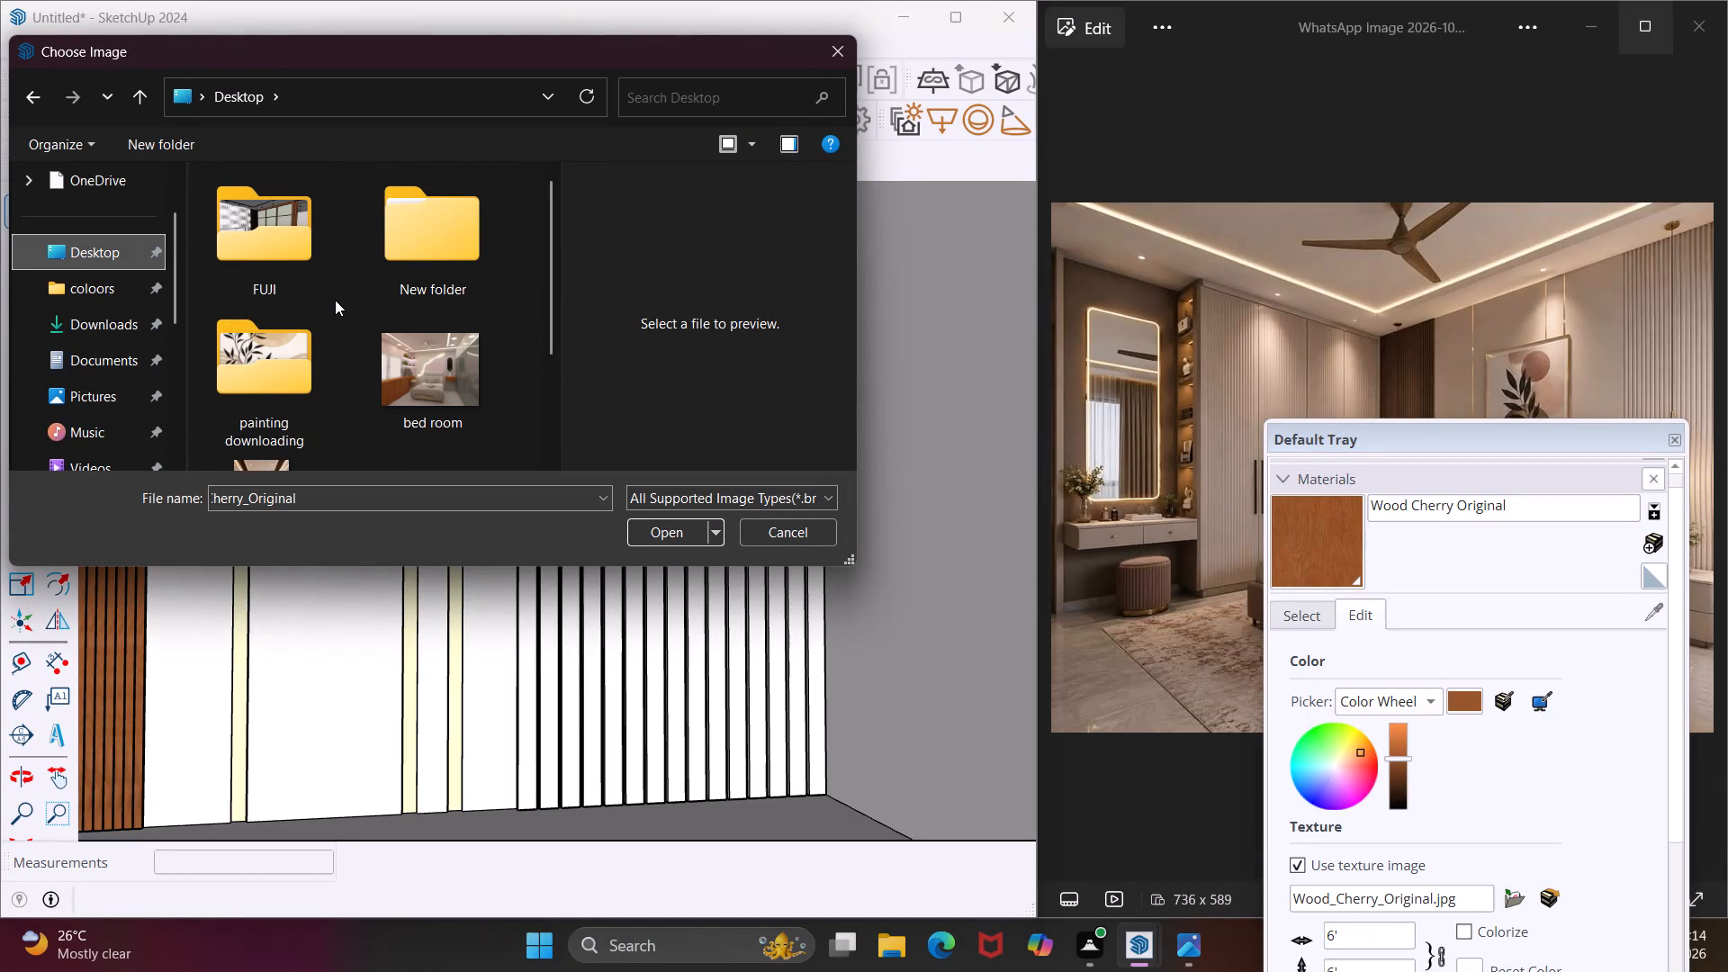
pyautogui.scroll(-1, 287, 383)
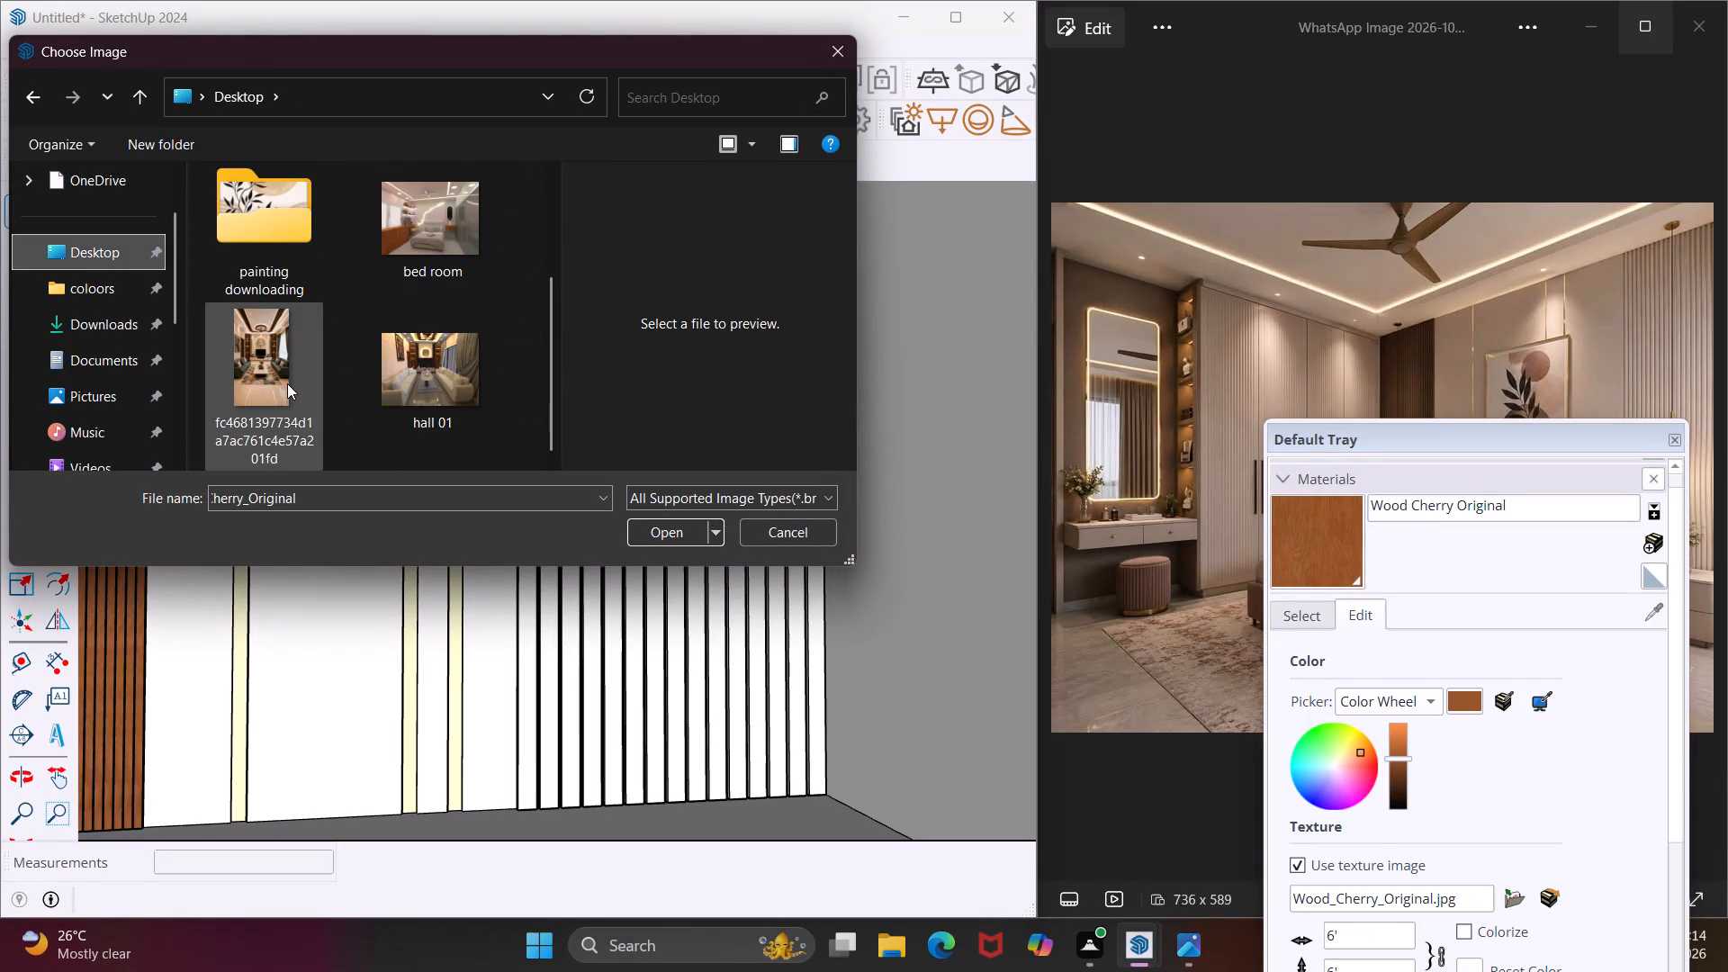
pyautogui.scroll(-5, 287, 383)
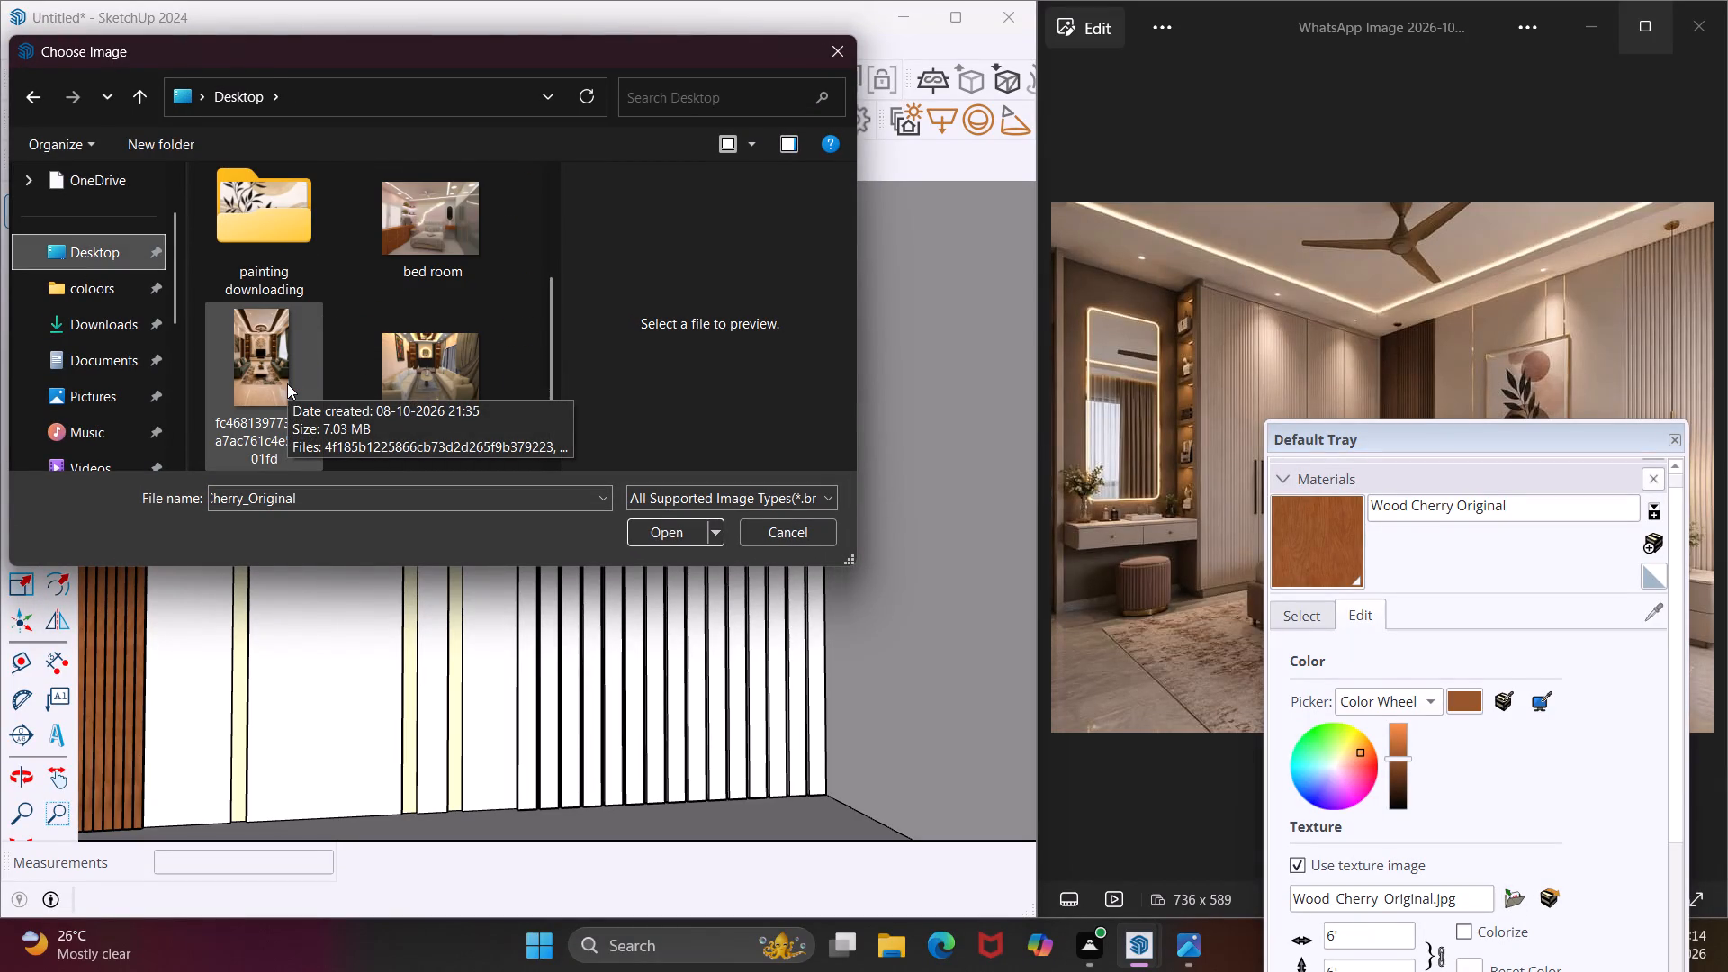
pyautogui.doubleClick(259, 280)
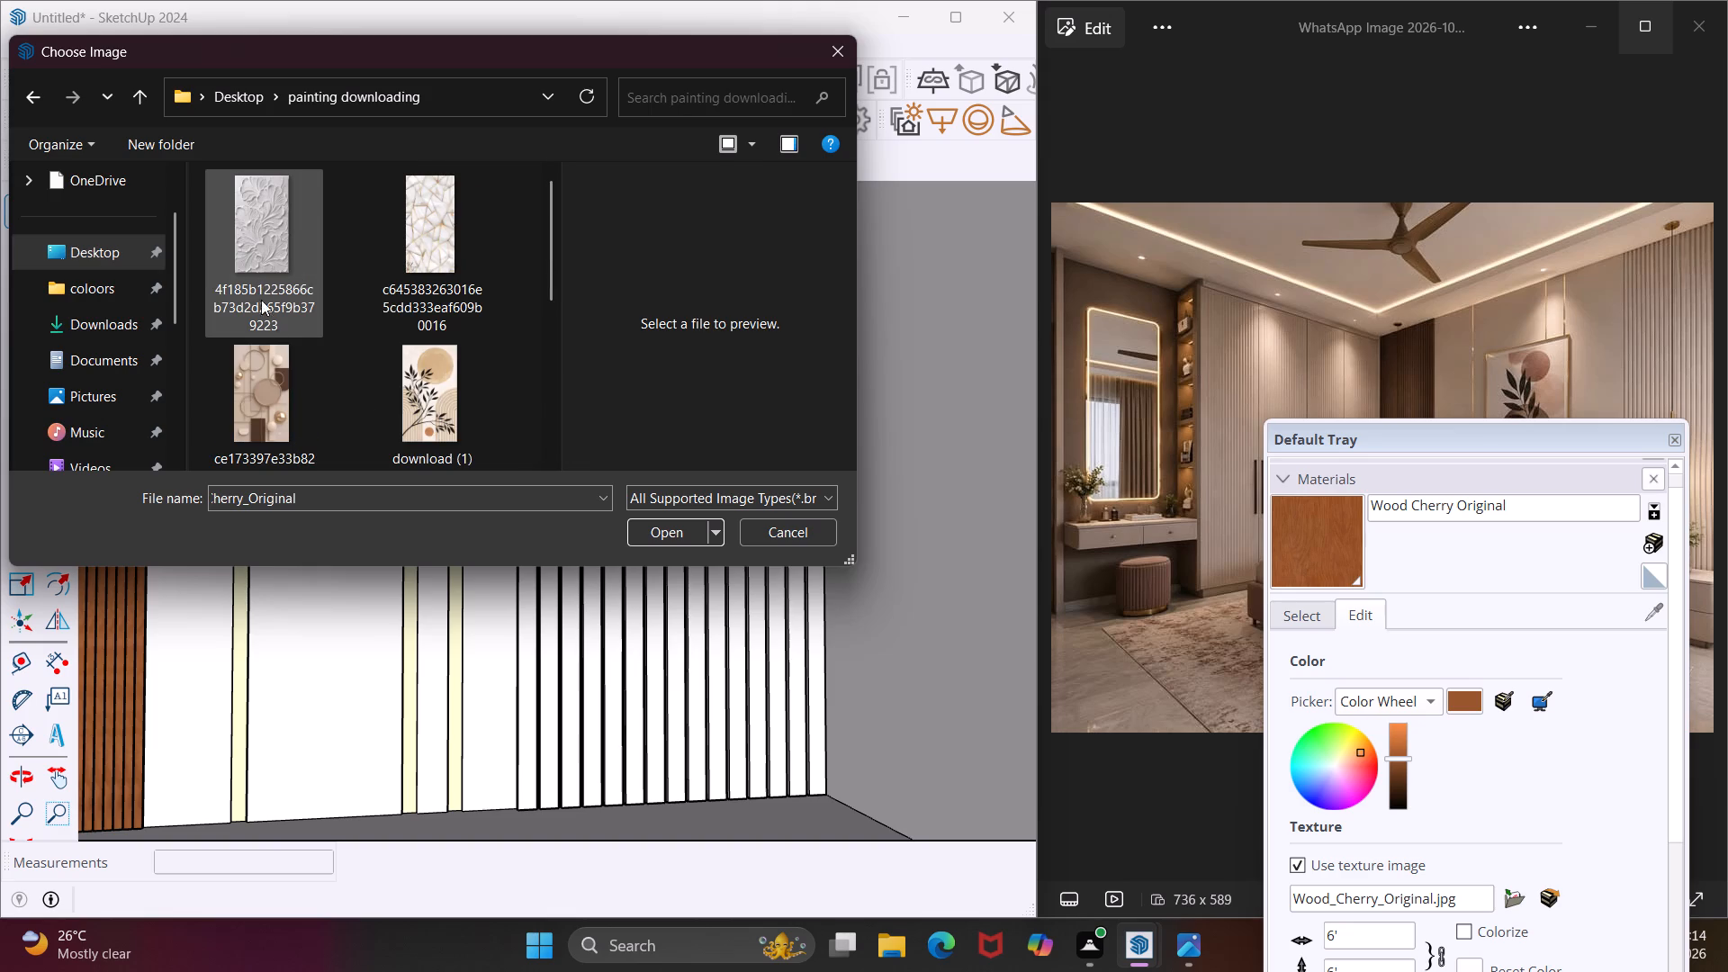
pyautogui.scroll(-3, 272, 406)
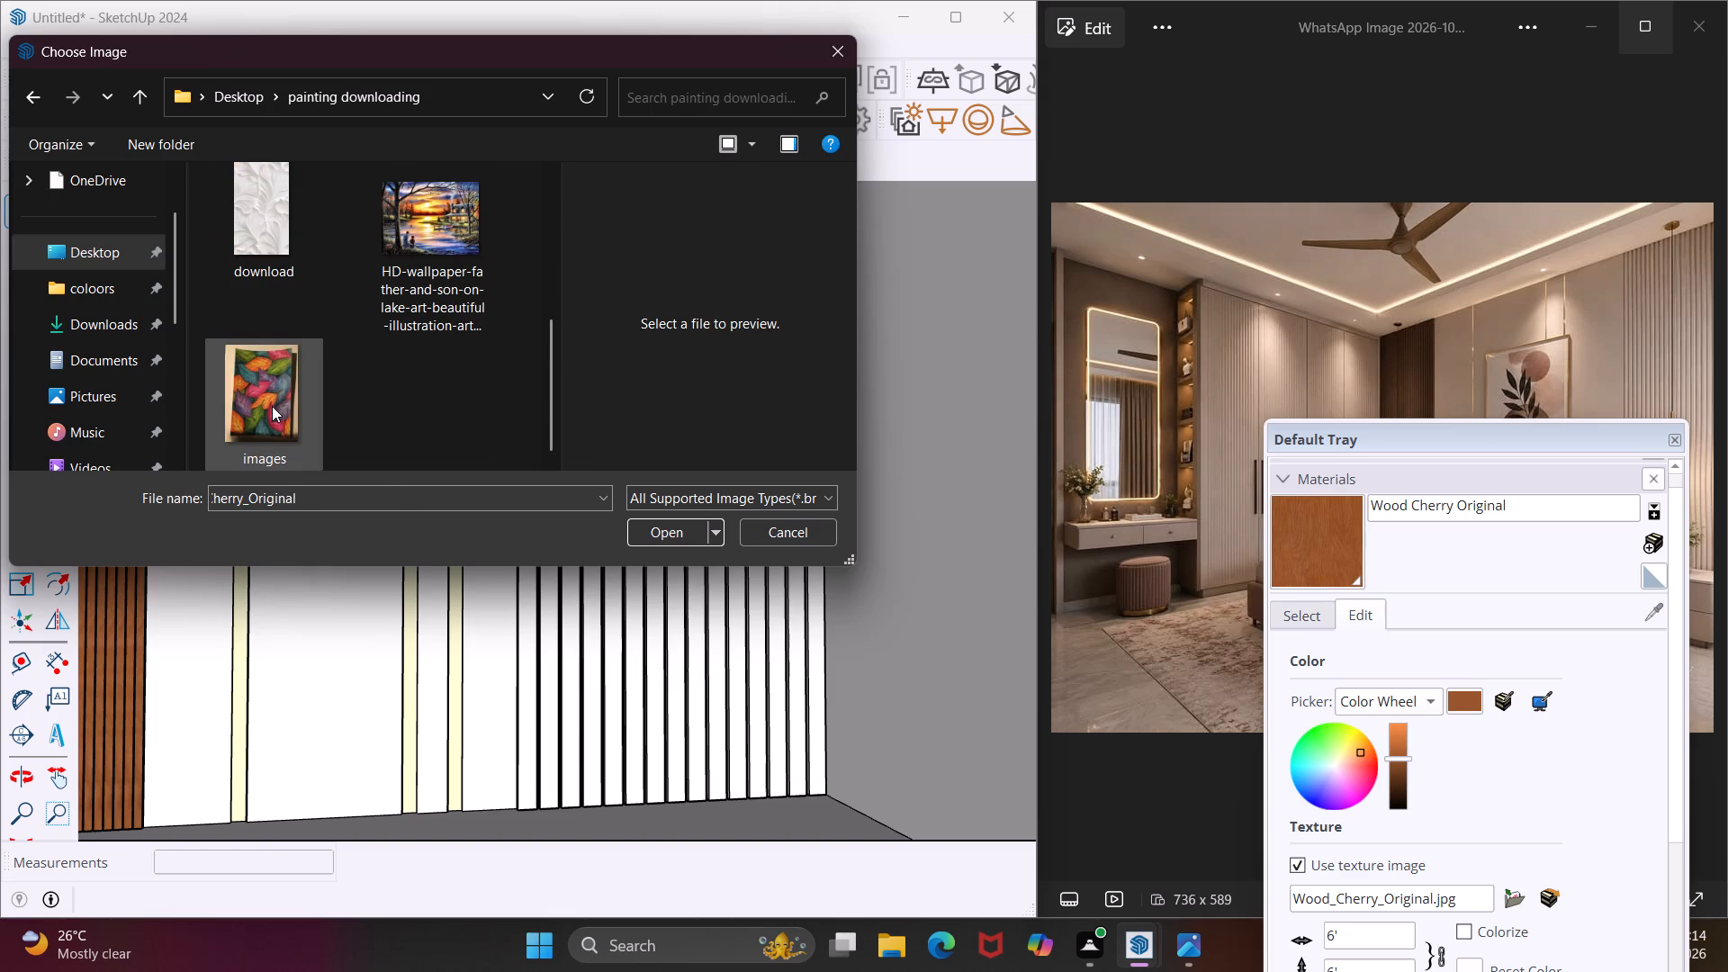
pyautogui.scroll(5, 270, 406)
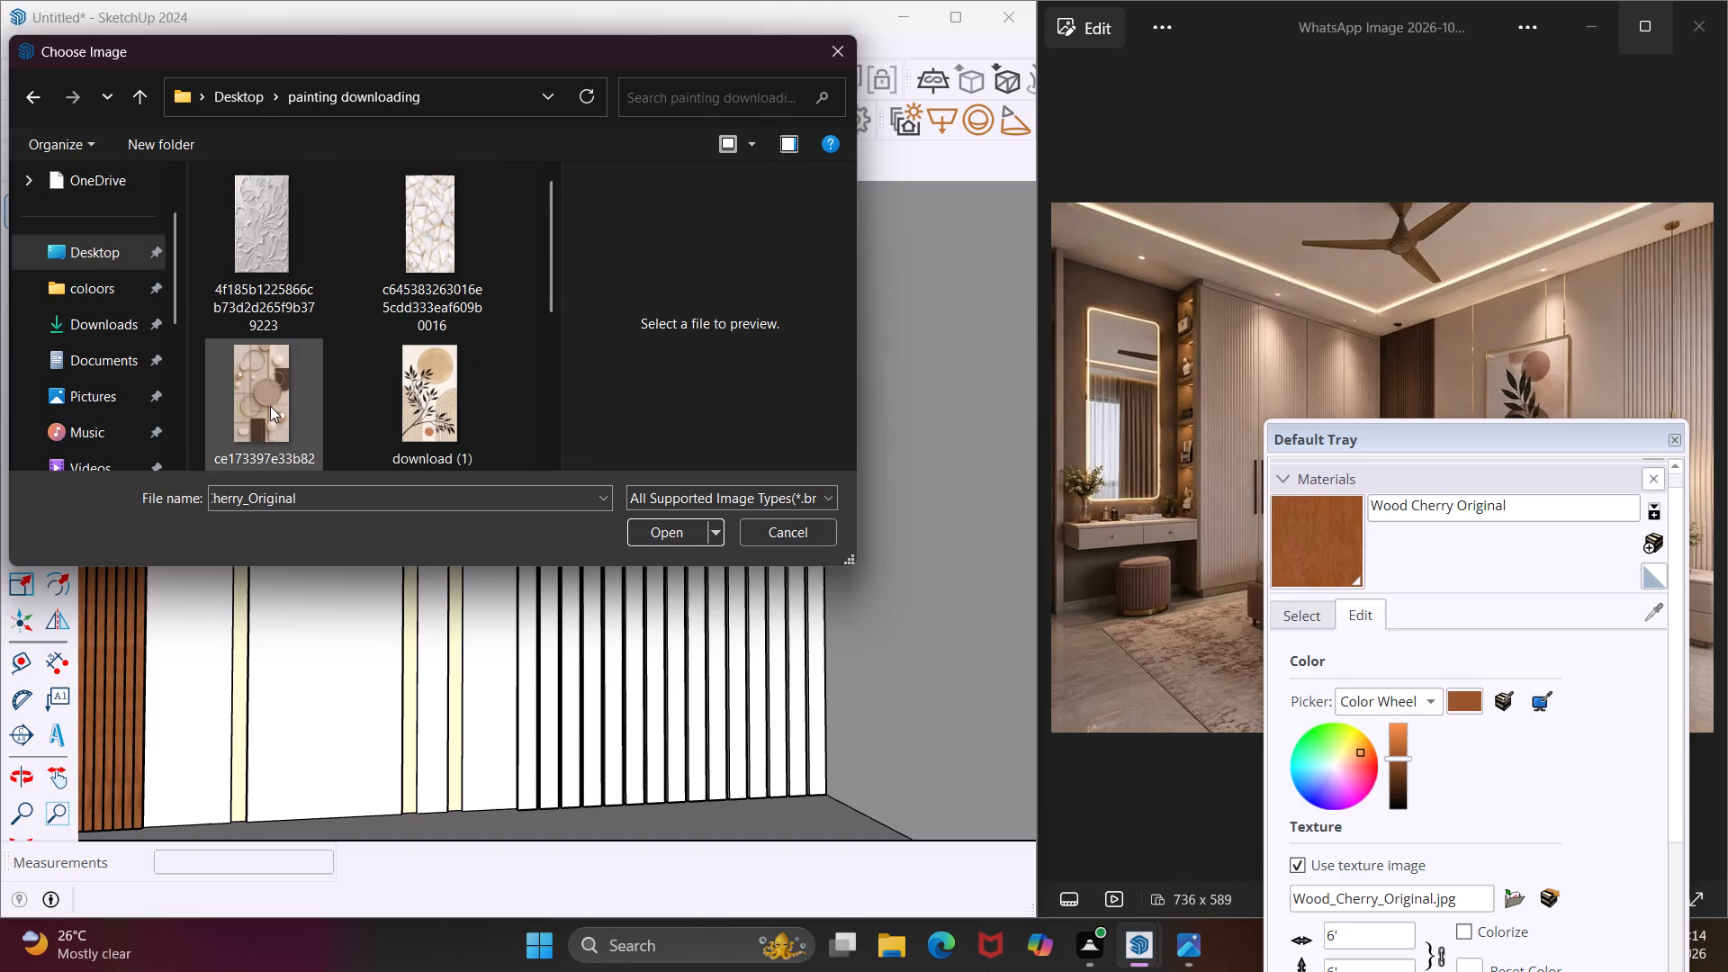
pyautogui.scroll(1, 270, 406)
pyautogui.click(413, 403)
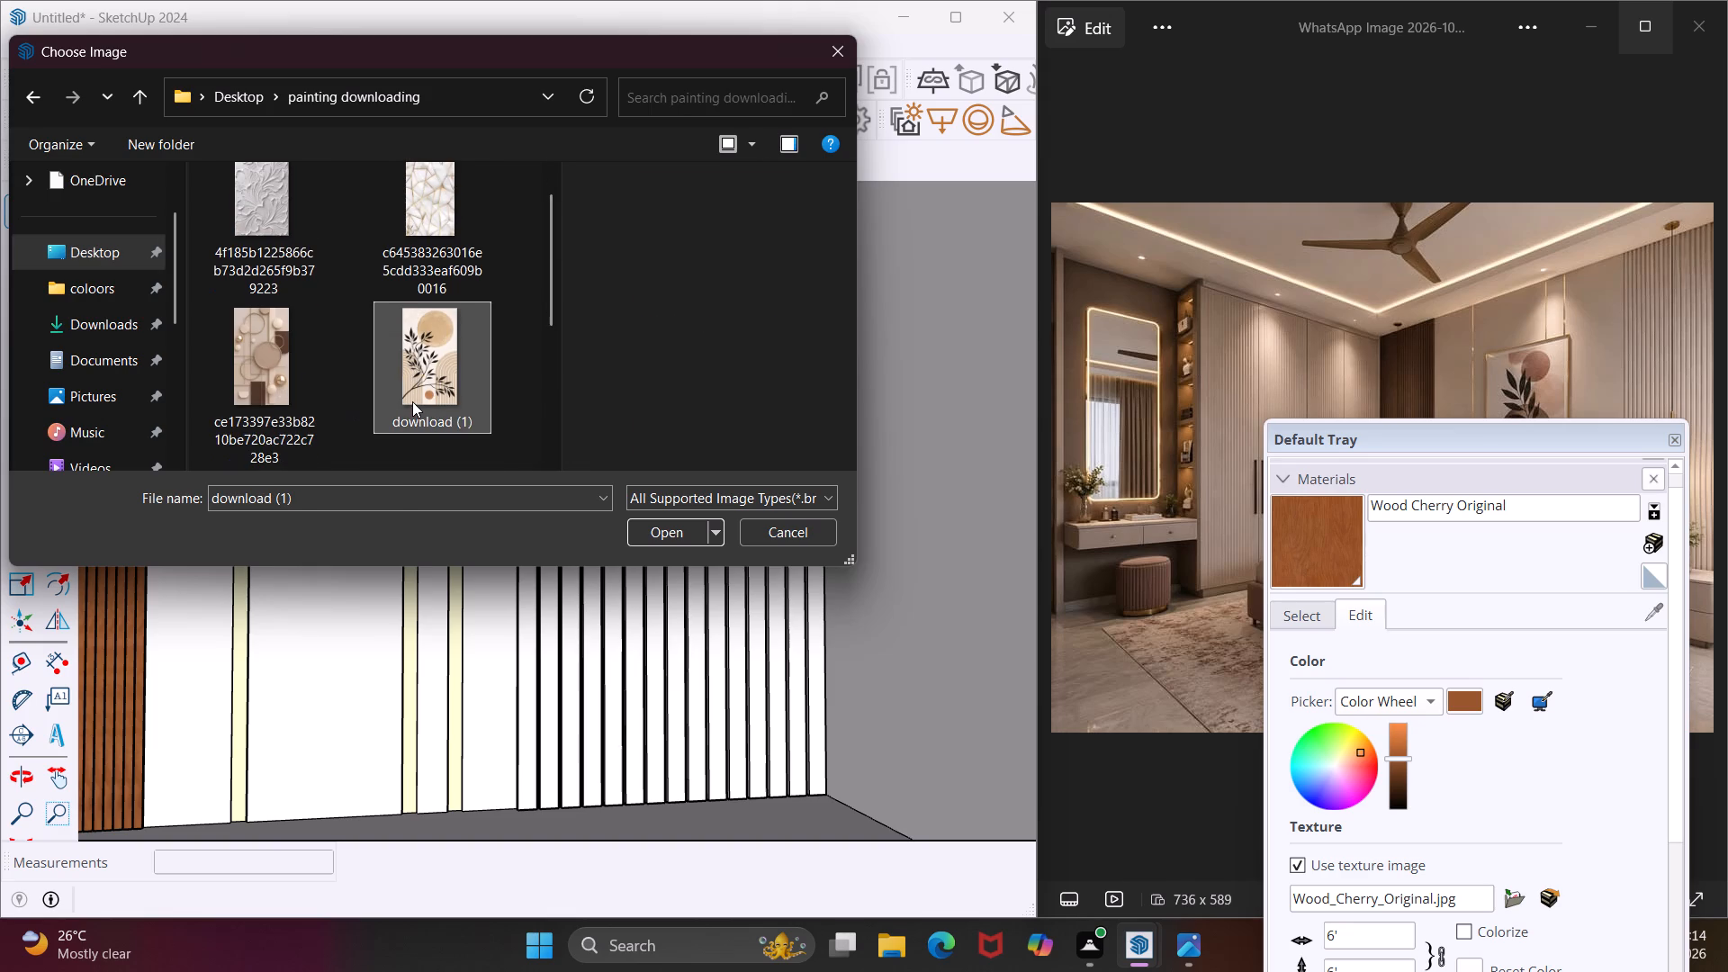
pyautogui.click(670, 525)
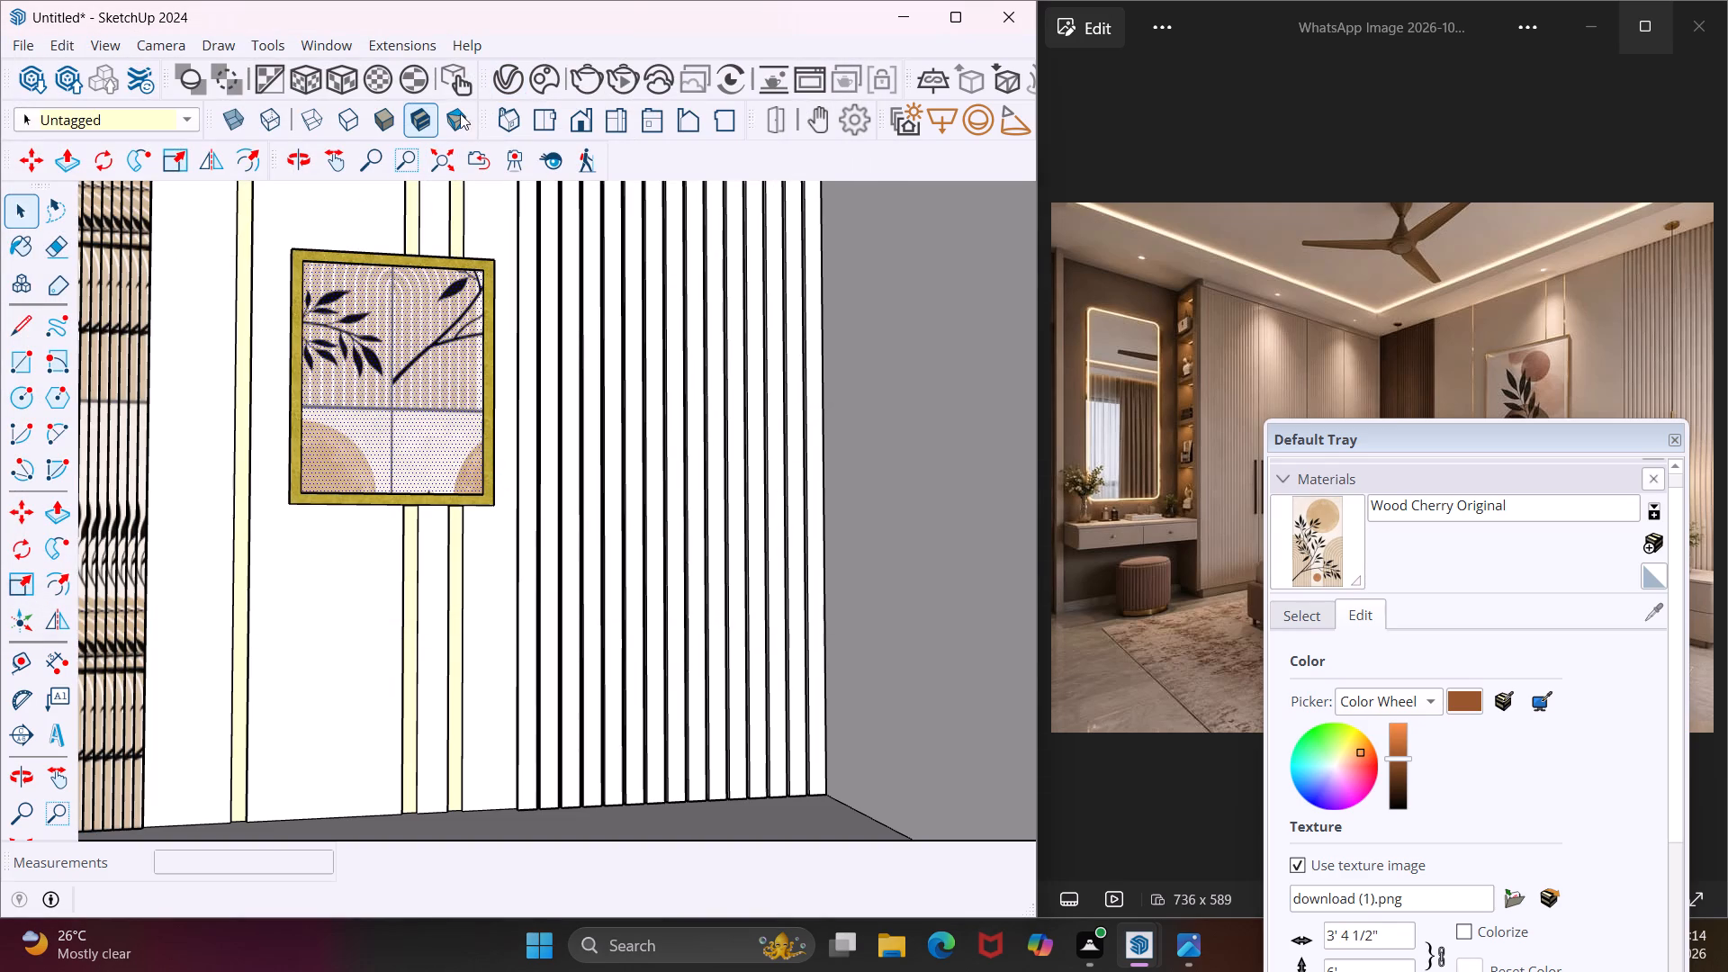
# Start positioning the leaf painting texture on the frame's inner face, anchoring it at the lower-left inner corner and scaling it towards the opening's width.
pyautogui.rightClick(383, 328)
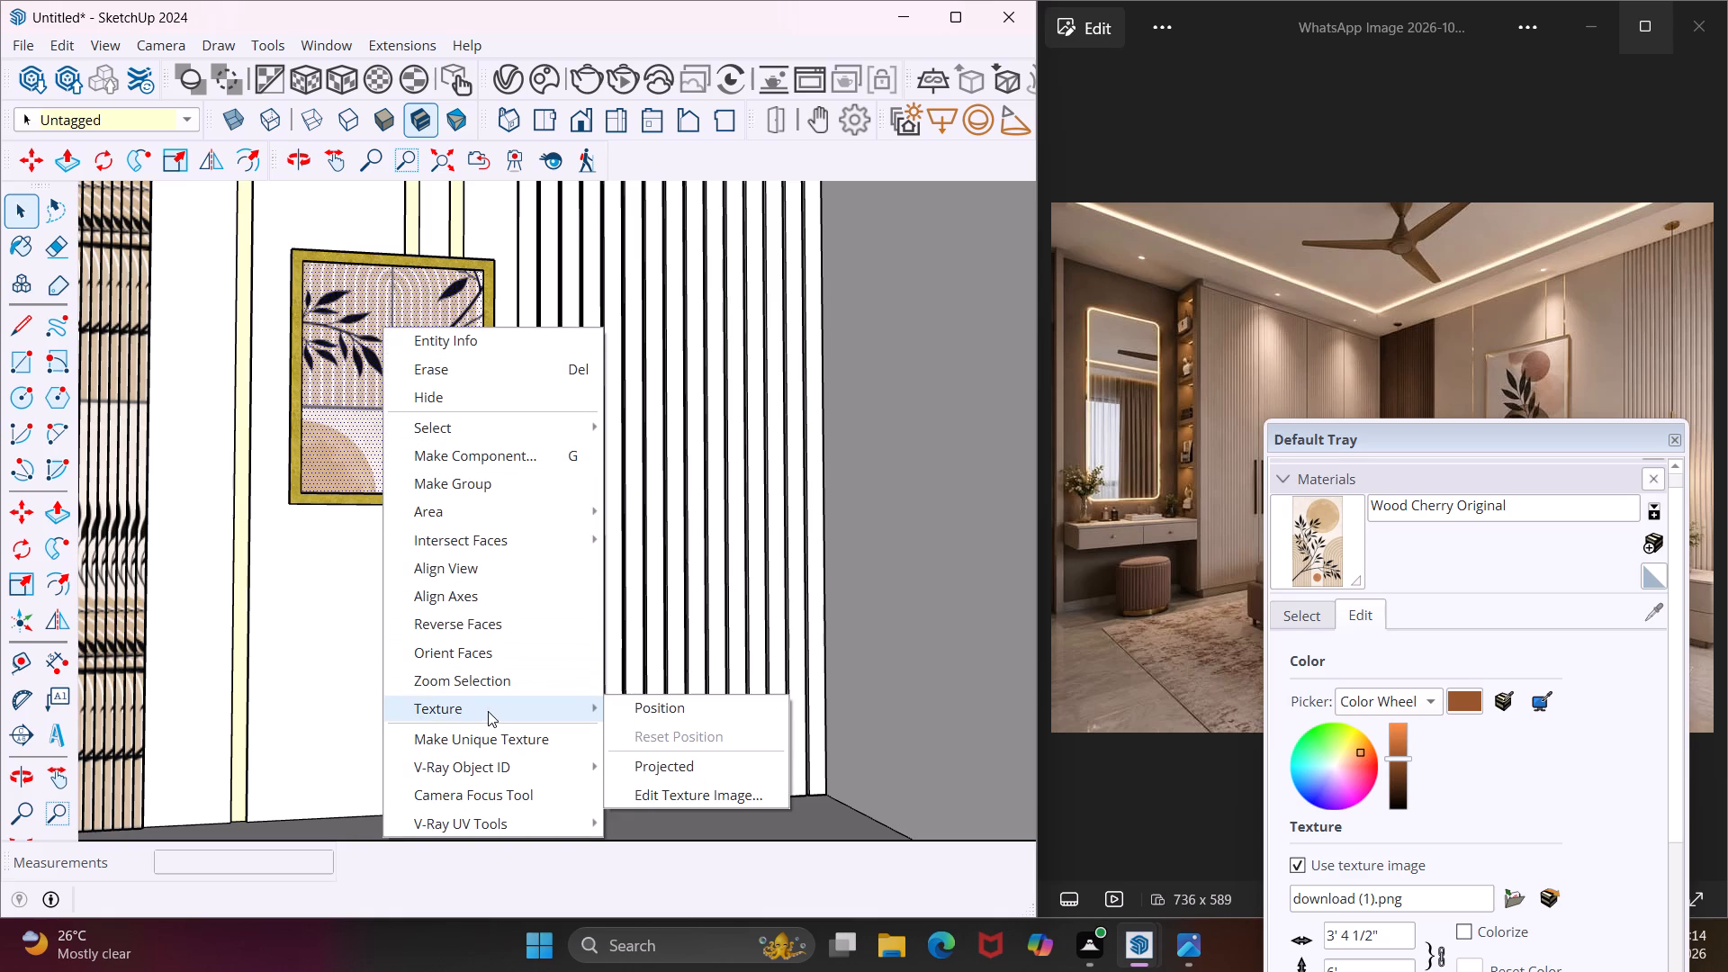
pyautogui.click(655, 703)
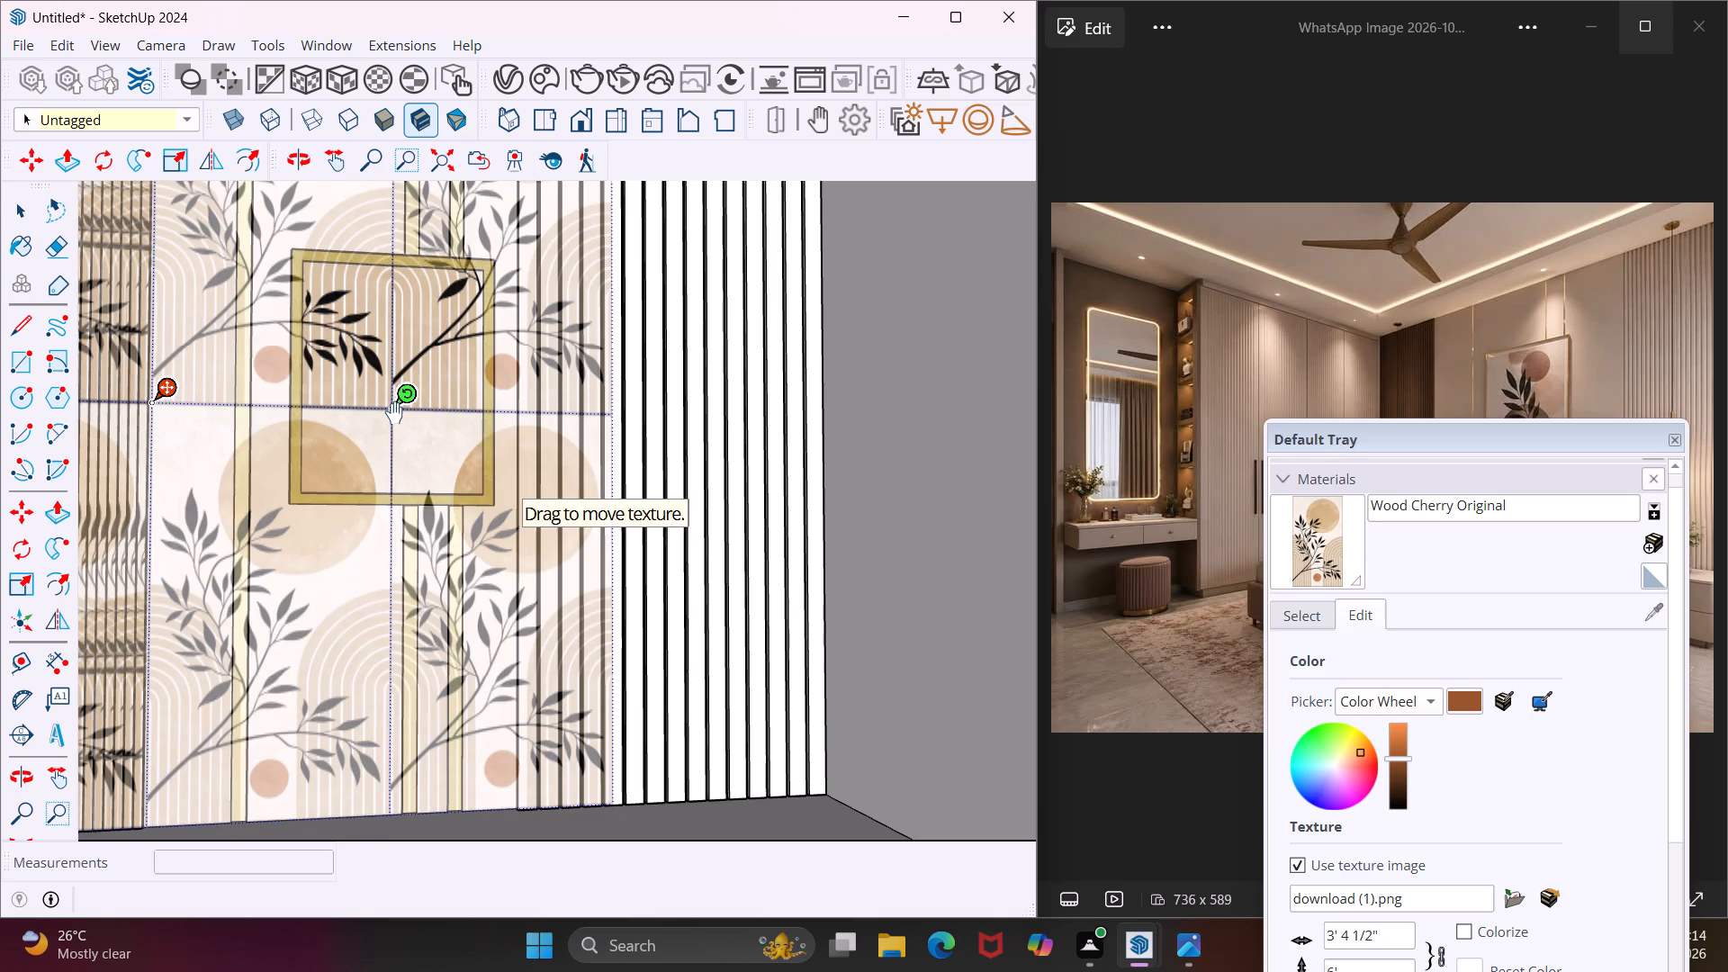
pyautogui.moveTo(163, 402); pyautogui.dragTo(301, 471)
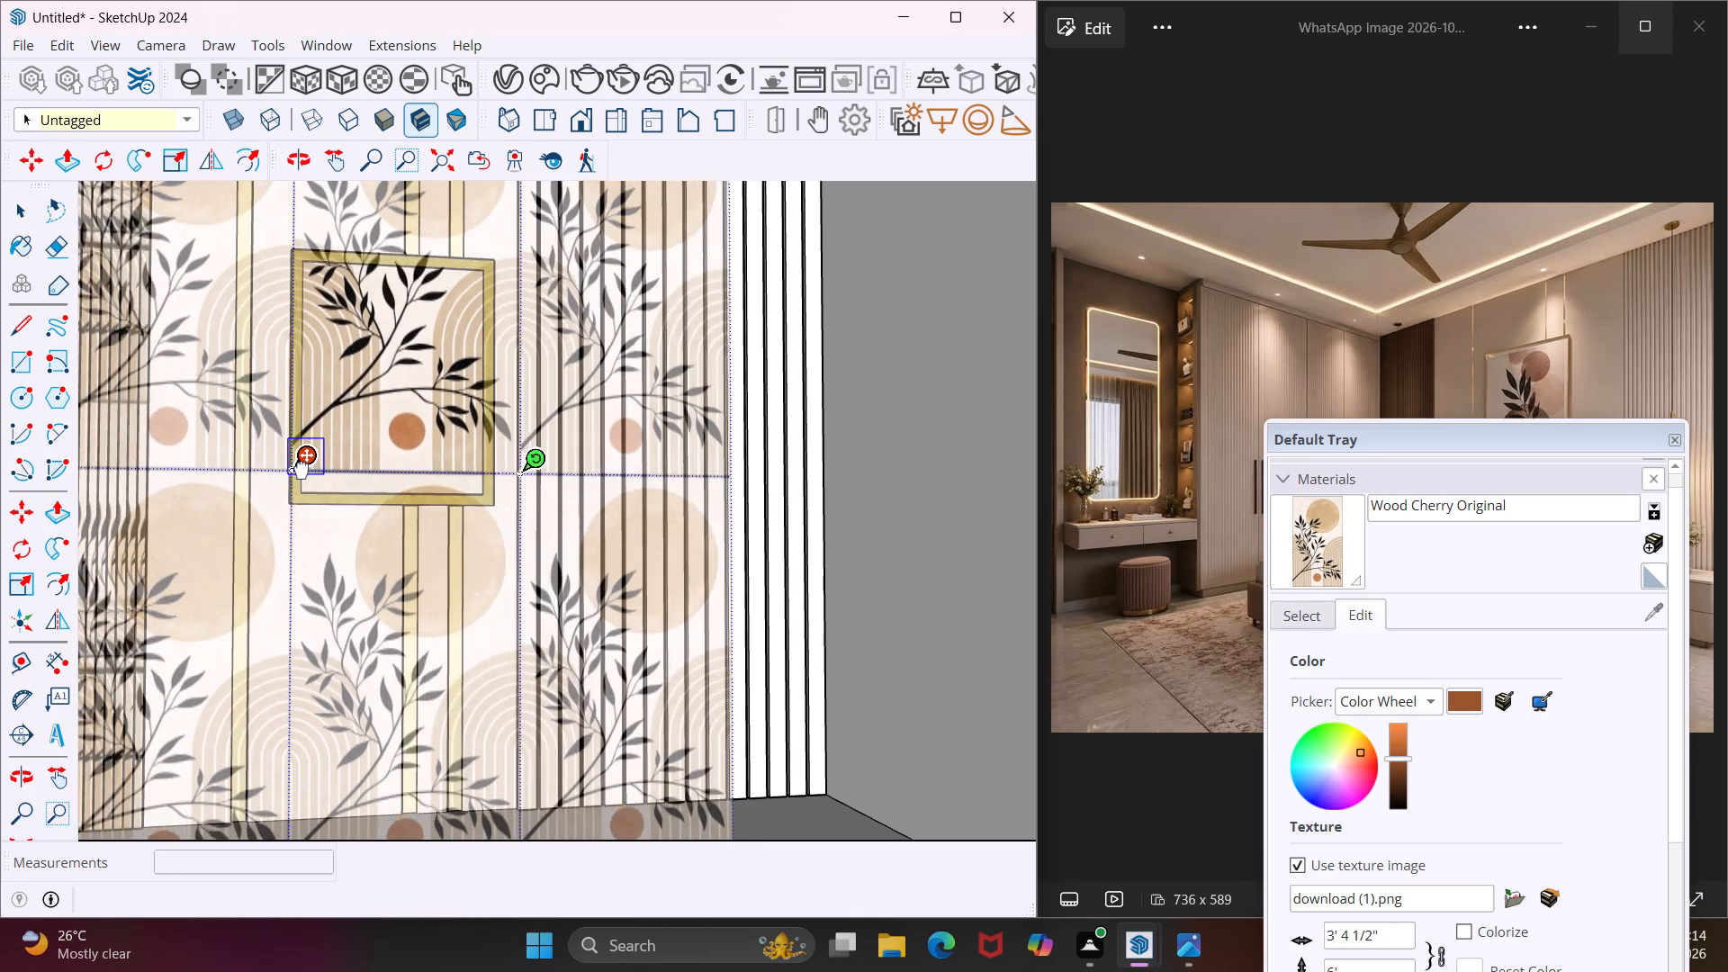
pyautogui.moveTo(301, 471); pyautogui.dragTo(308, 485)
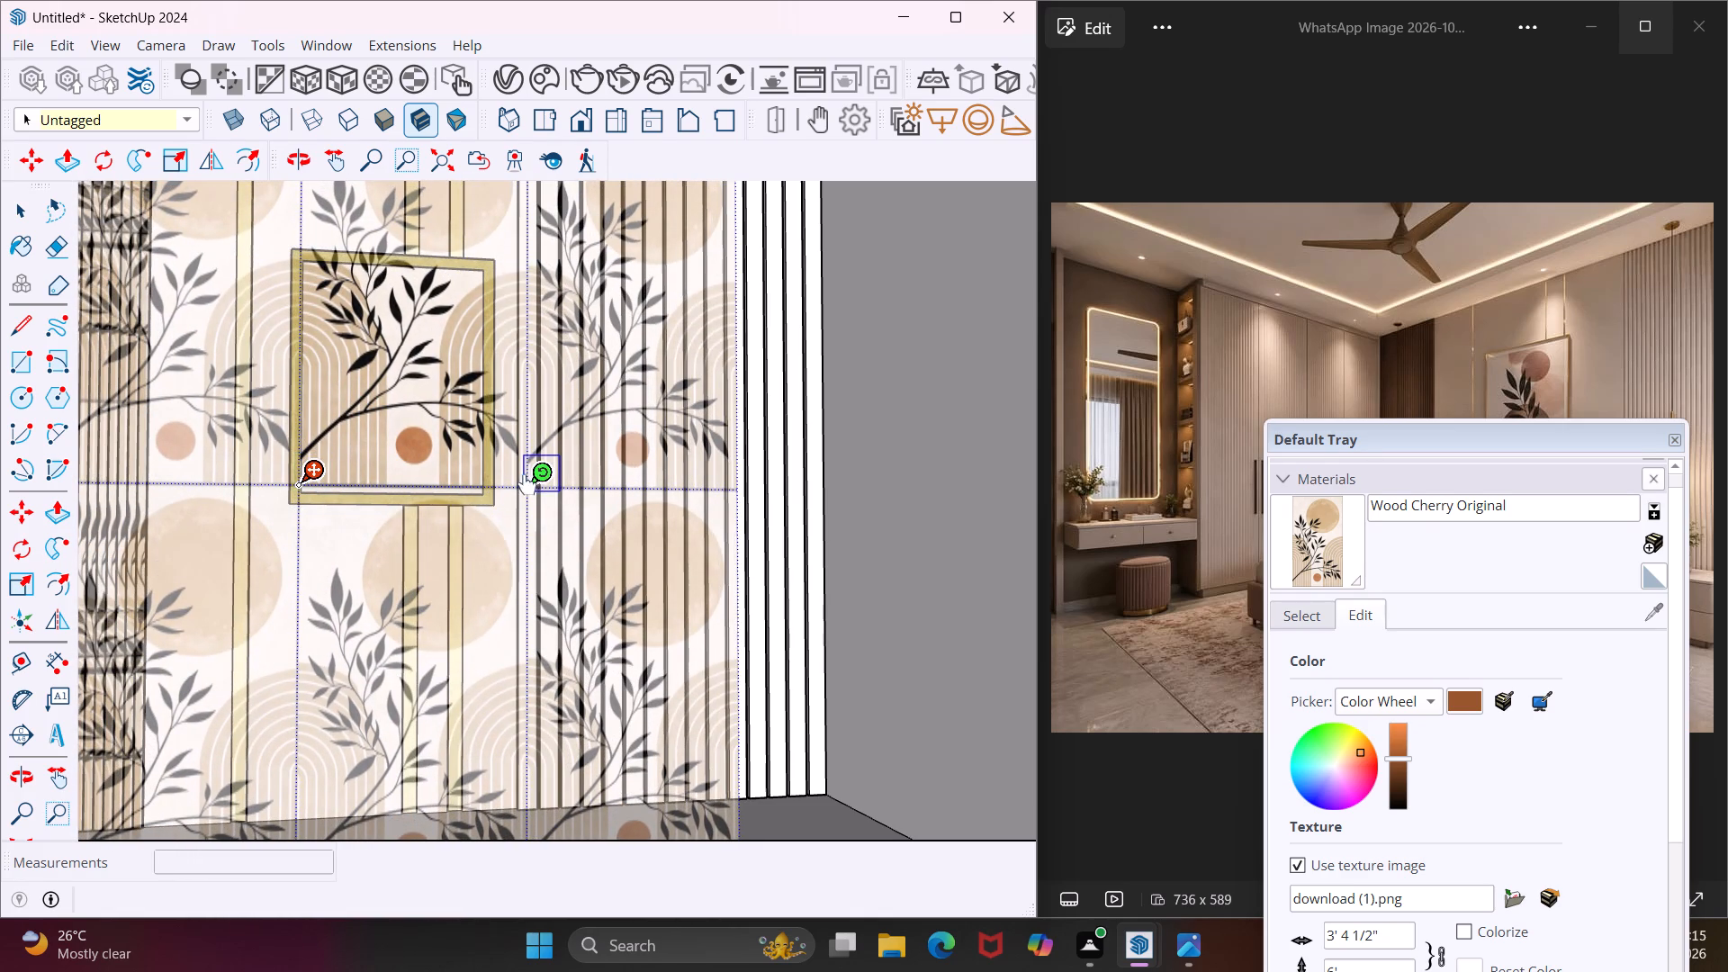
pyautogui.moveTo(533, 484); pyautogui.dragTo(487, 483)
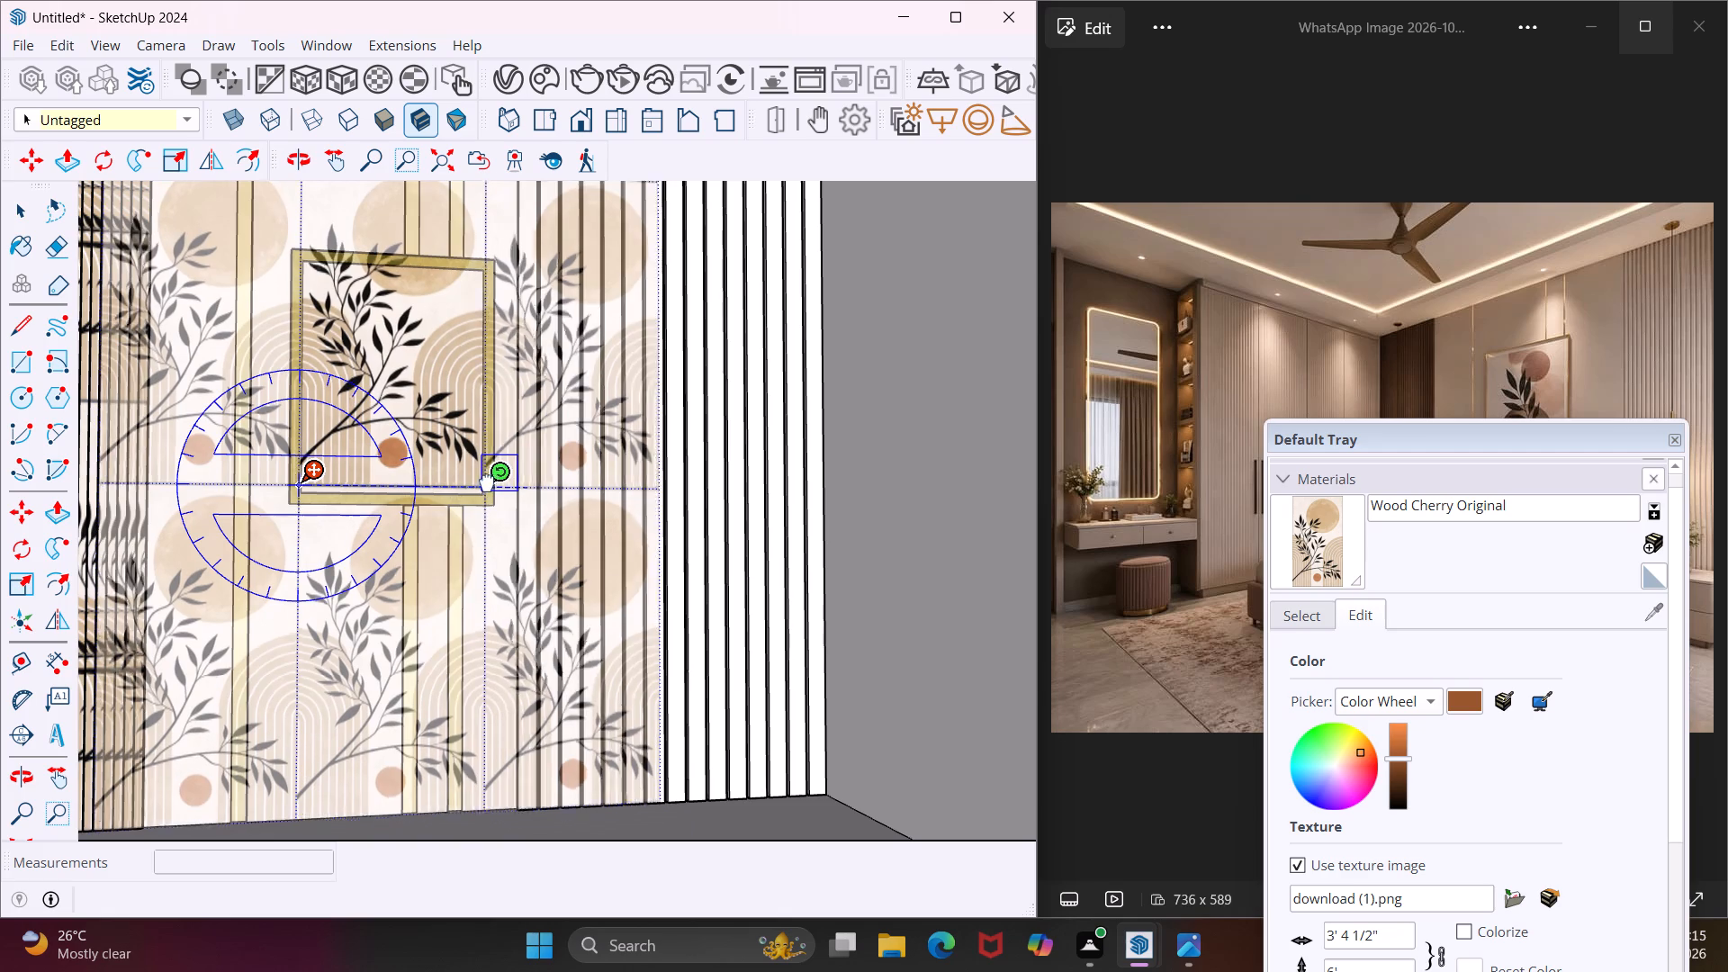
pyautogui.moveTo(487, 483); pyautogui.dragTo(465, 483)
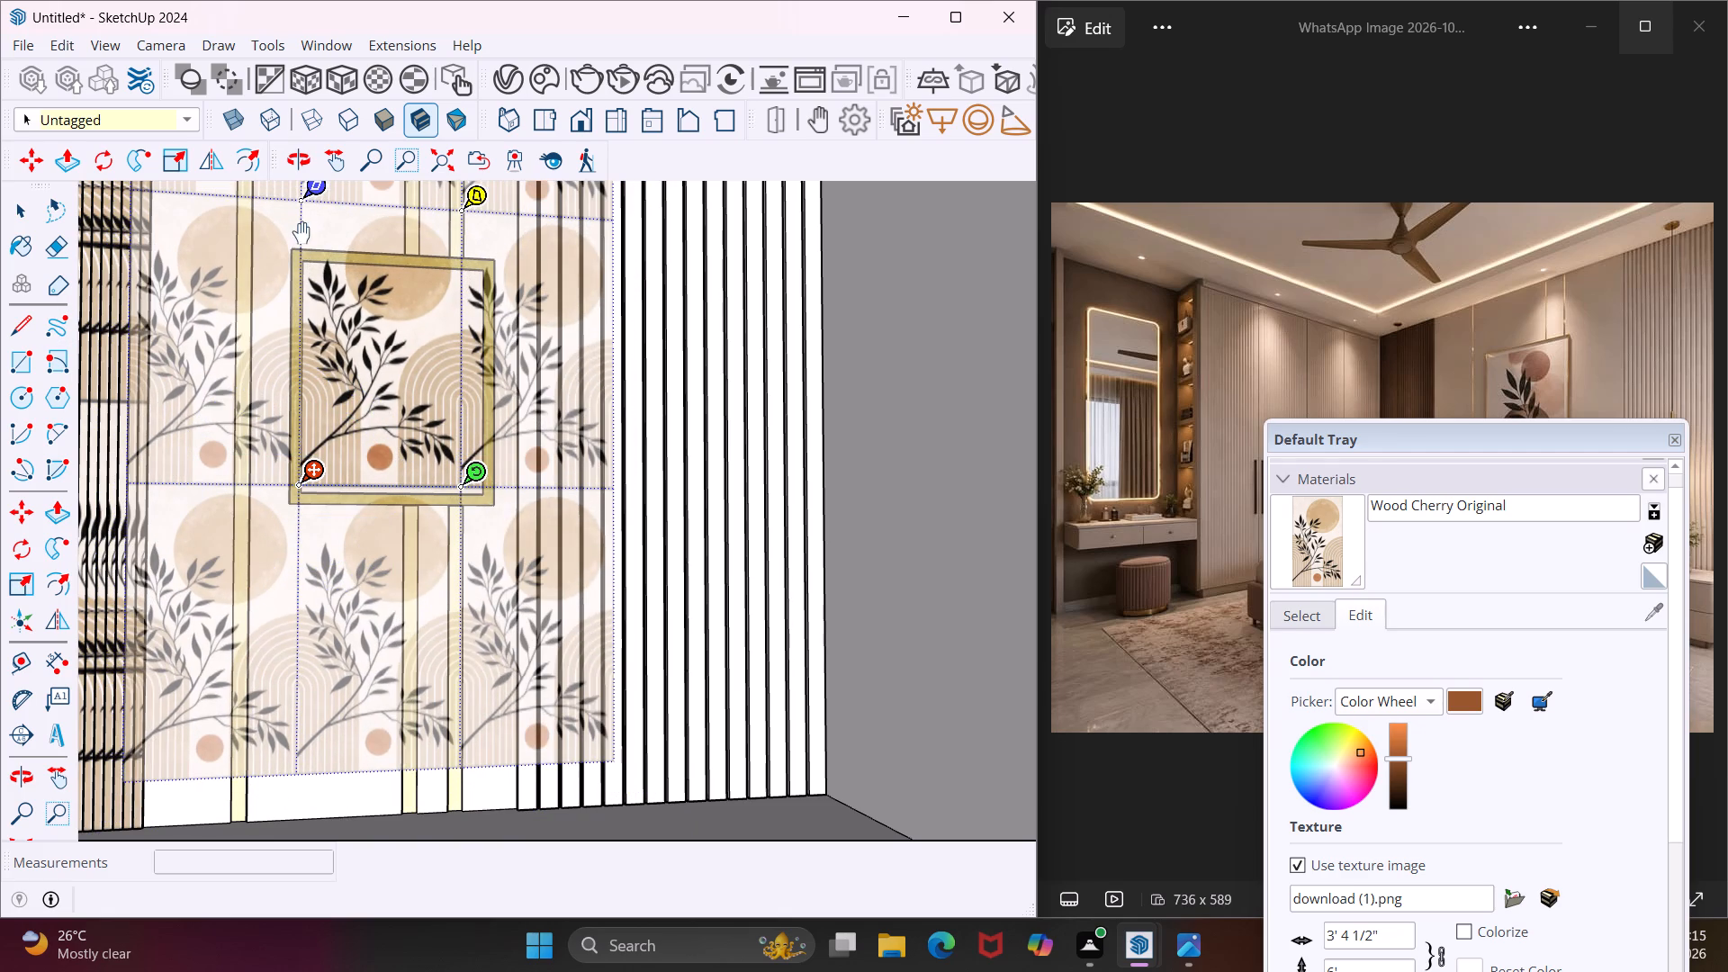
# Shift the painting texture down so its full circle sits inside the frame, and stretch it towards the frame's right edge.
pyautogui.moveTo(308, 211); pyautogui.dragTo(308, 228)
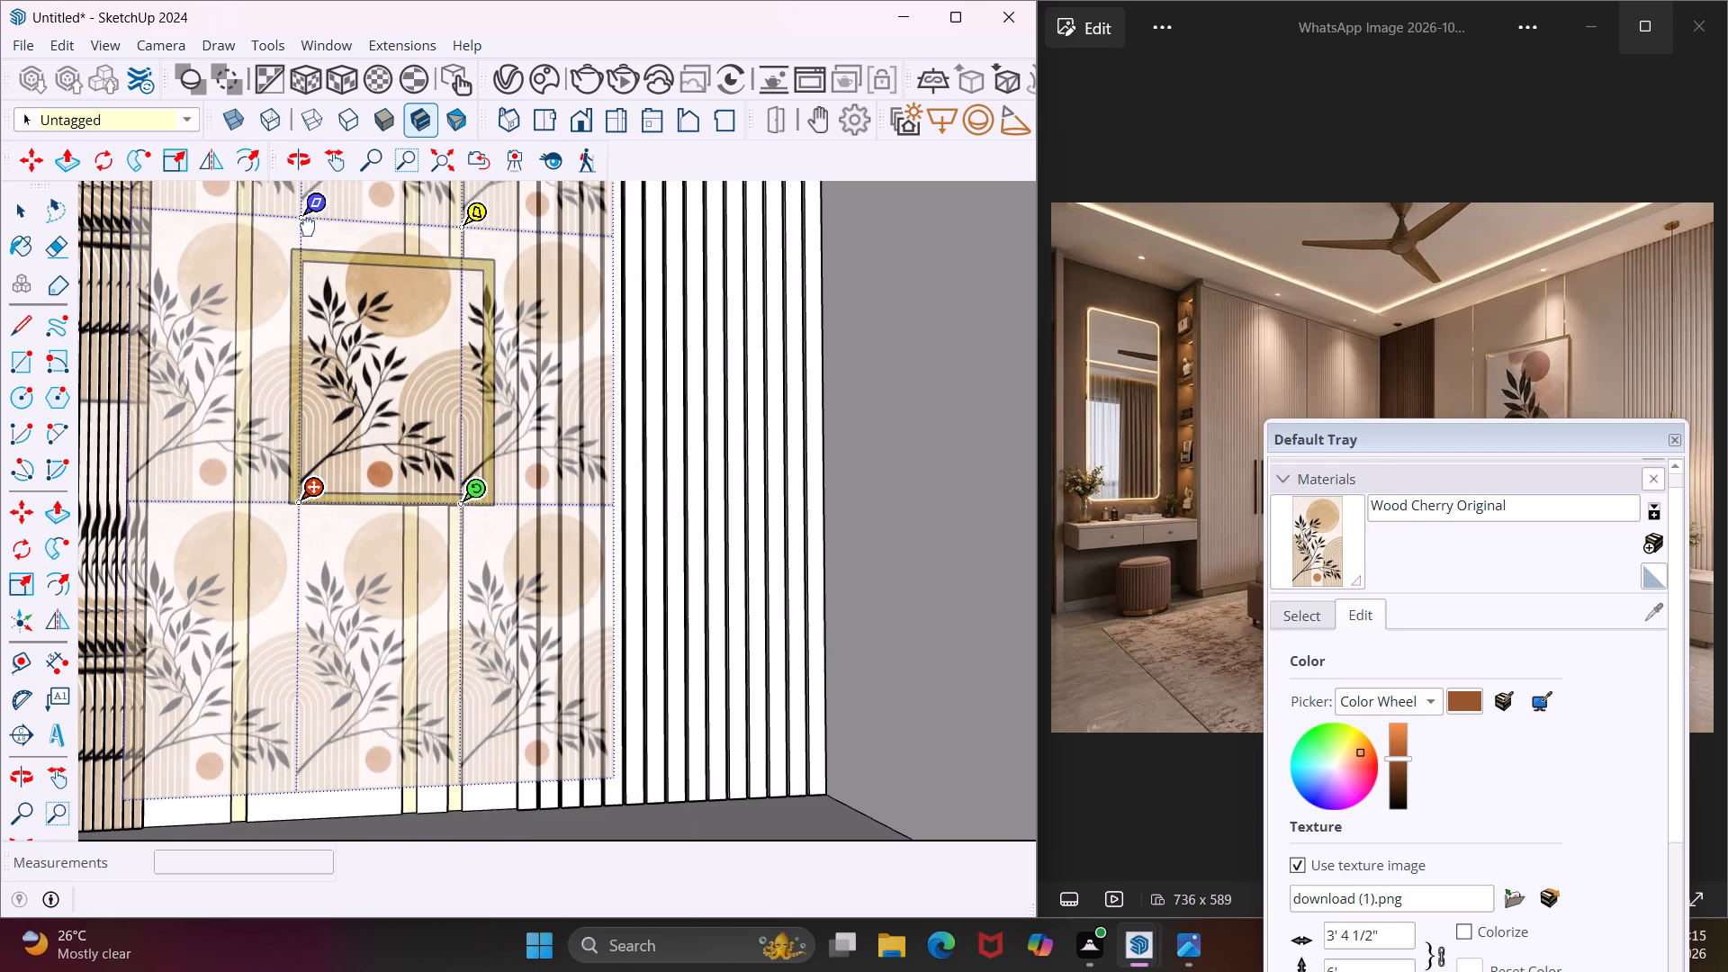
pyautogui.moveTo(308, 228); pyautogui.dragTo(313, 247)
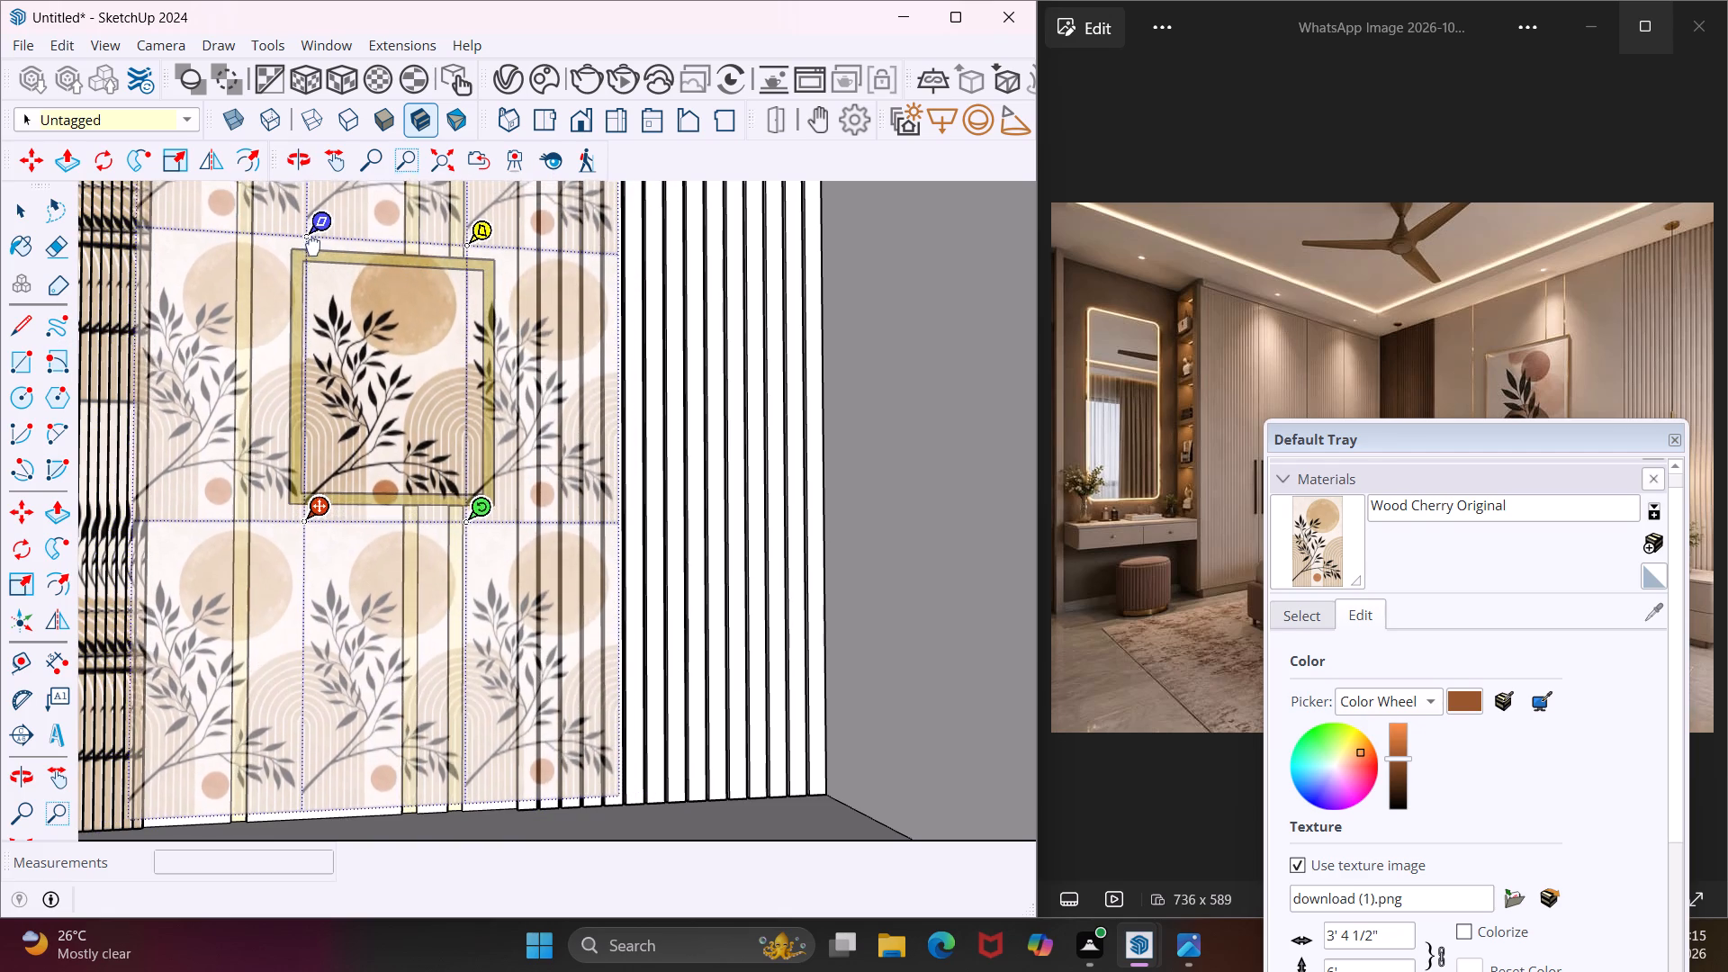
pyautogui.moveTo(313, 247); pyautogui.dragTo(313, 257)
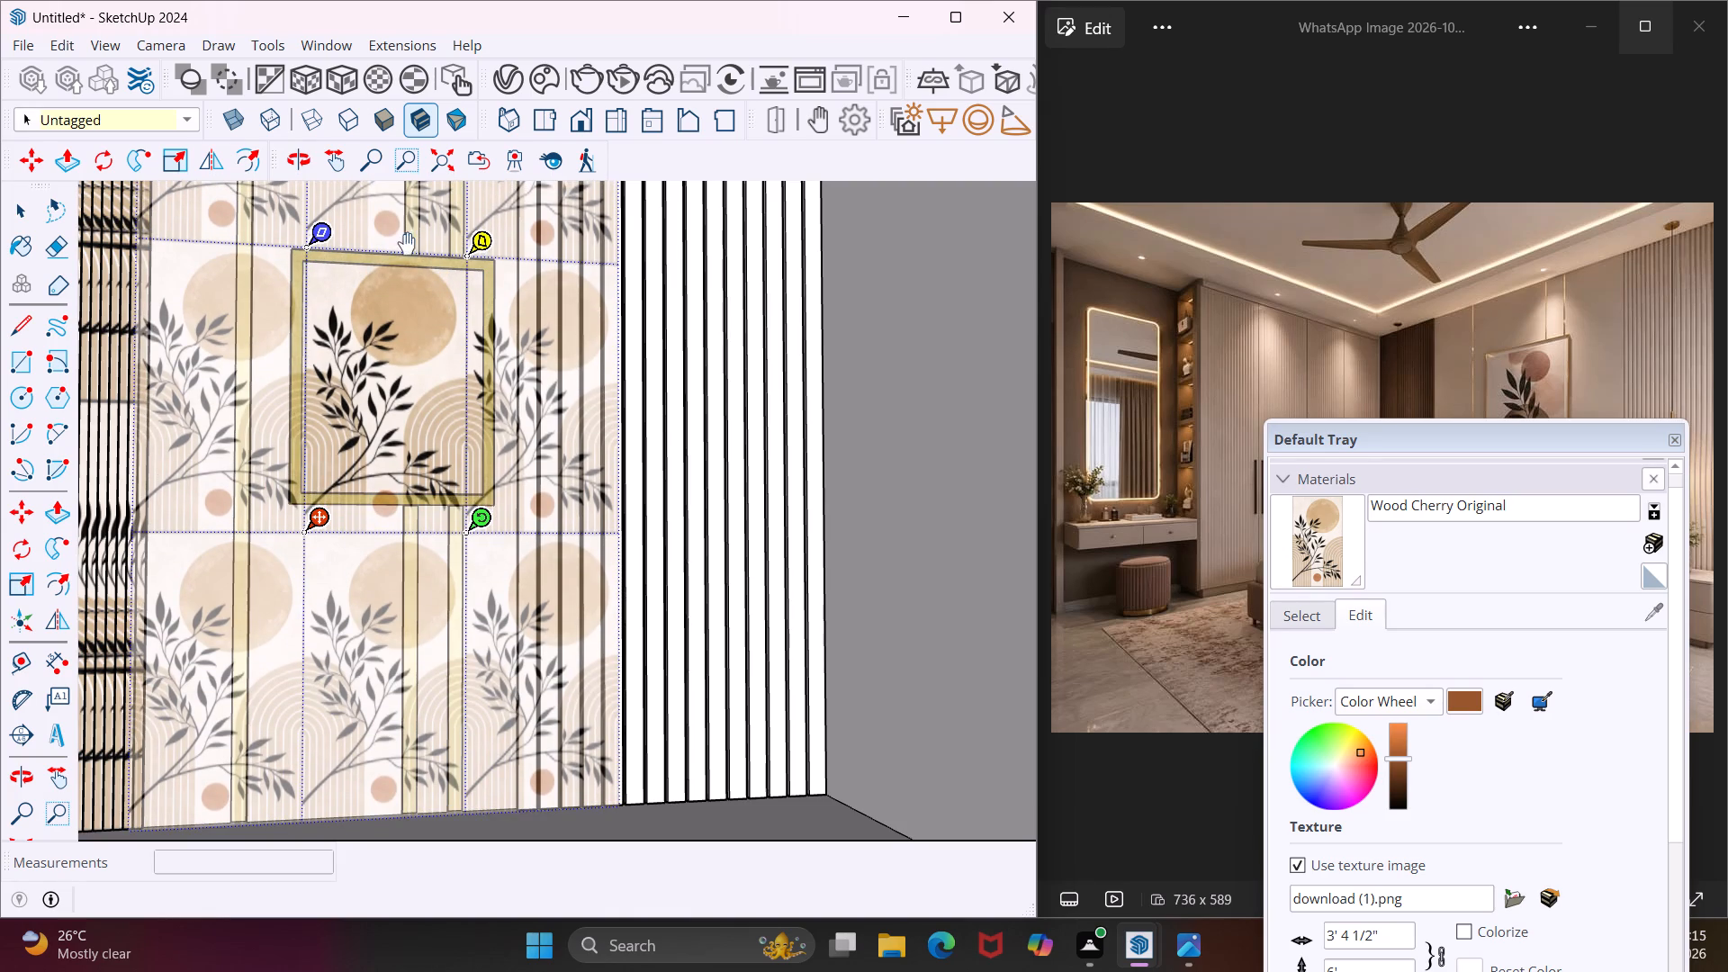
pyautogui.moveTo(477, 240); pyautogui.dragTo(494, 241)
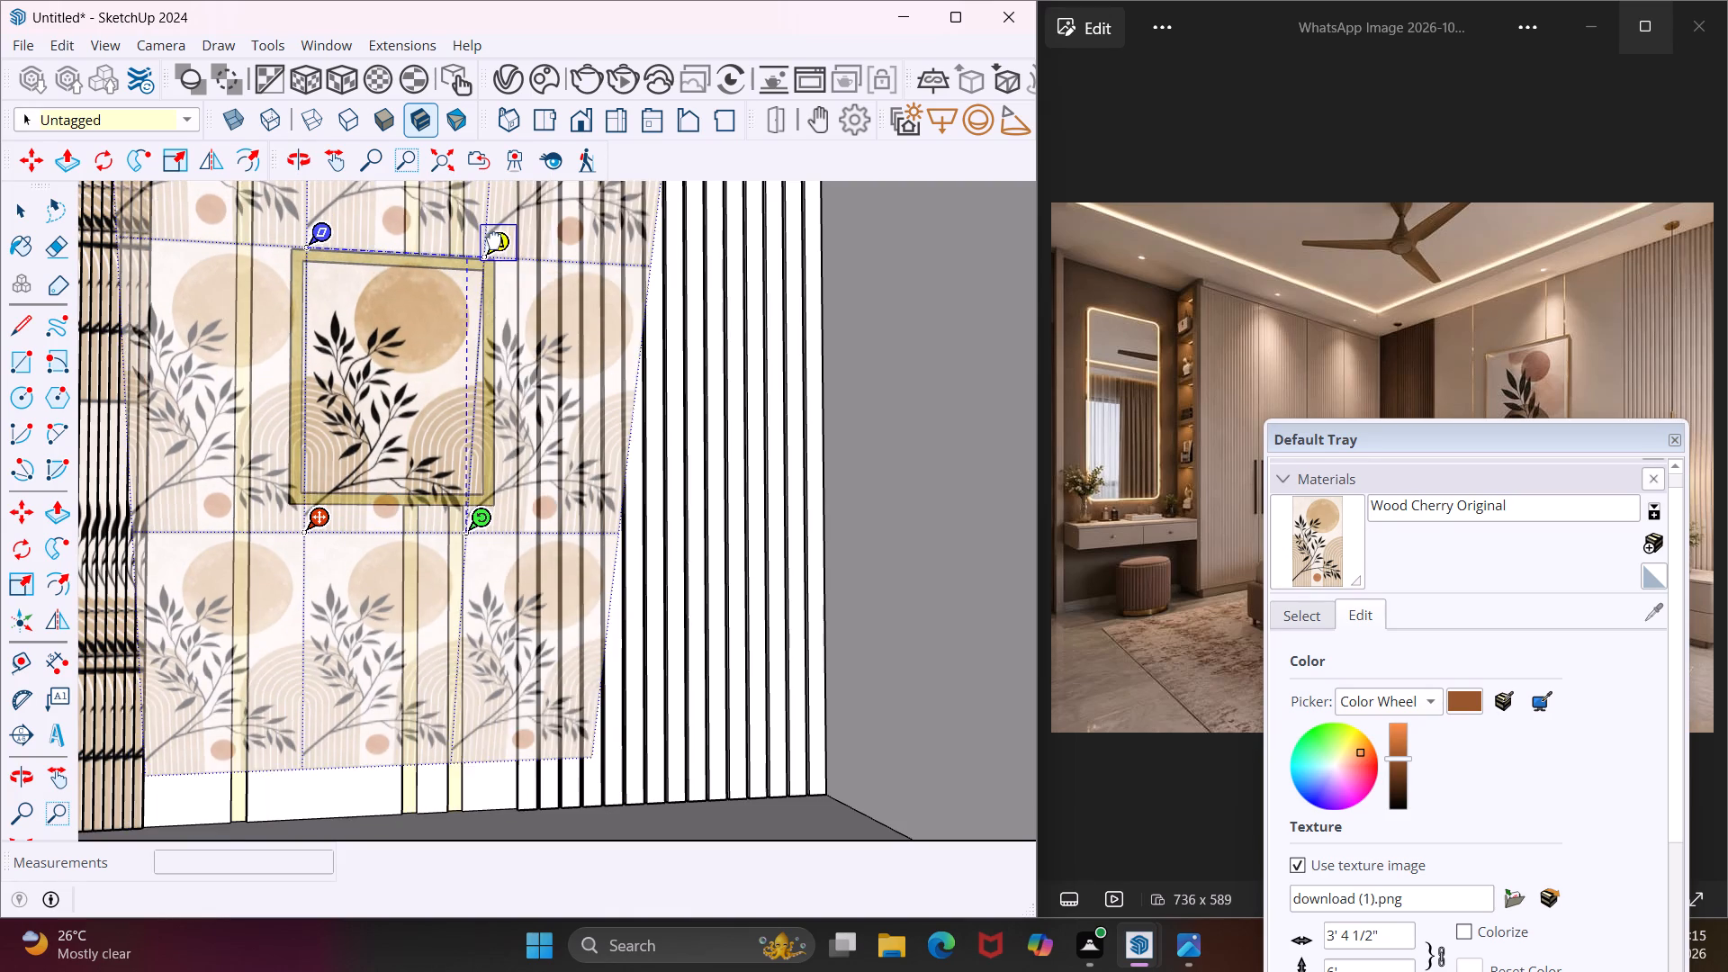
pyautogui.moveTo(494, 241); pyautogui.dragTo(497, 241)
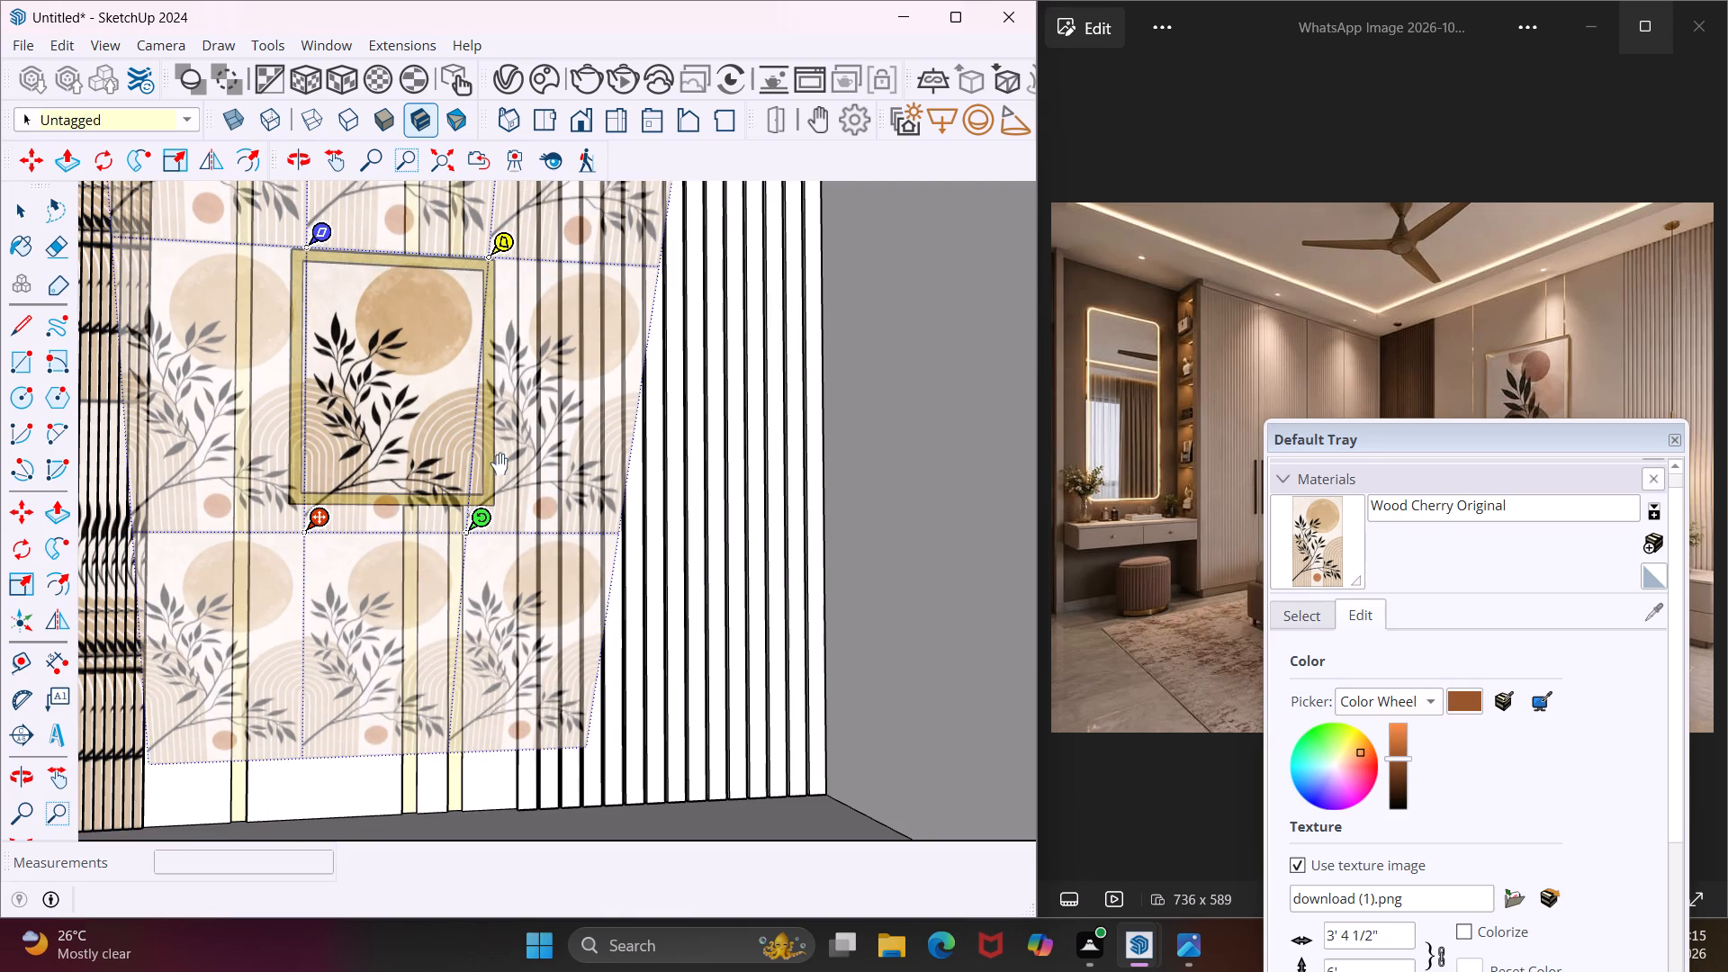
pyautogui.moveTo(473, 529); pyautogui.dragTo(490, 522)
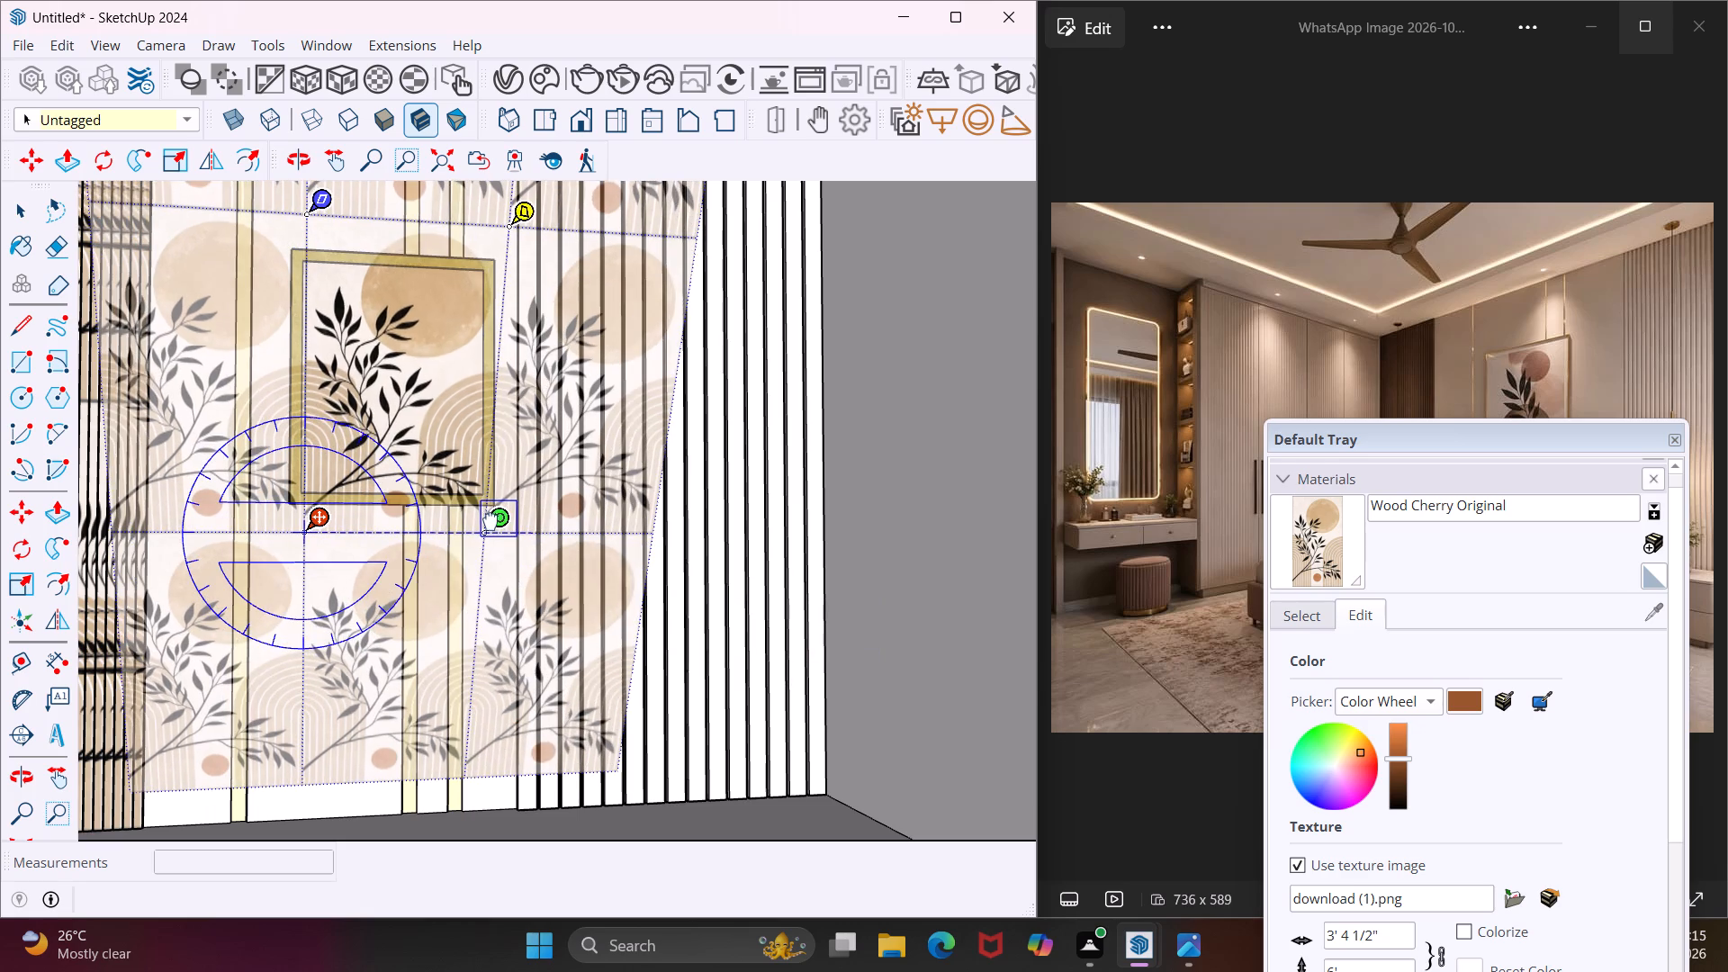
pyautogui.moveTo(490, 522); pyautogui.dragTo(490, 521)
# Align the painting texture's top corners with the frame's upper inner corners, straighten its right edge, finish positioning and clear the selection.
pyautogui.moveTo(315, 215); pyautogui.dragTo(315, 238)
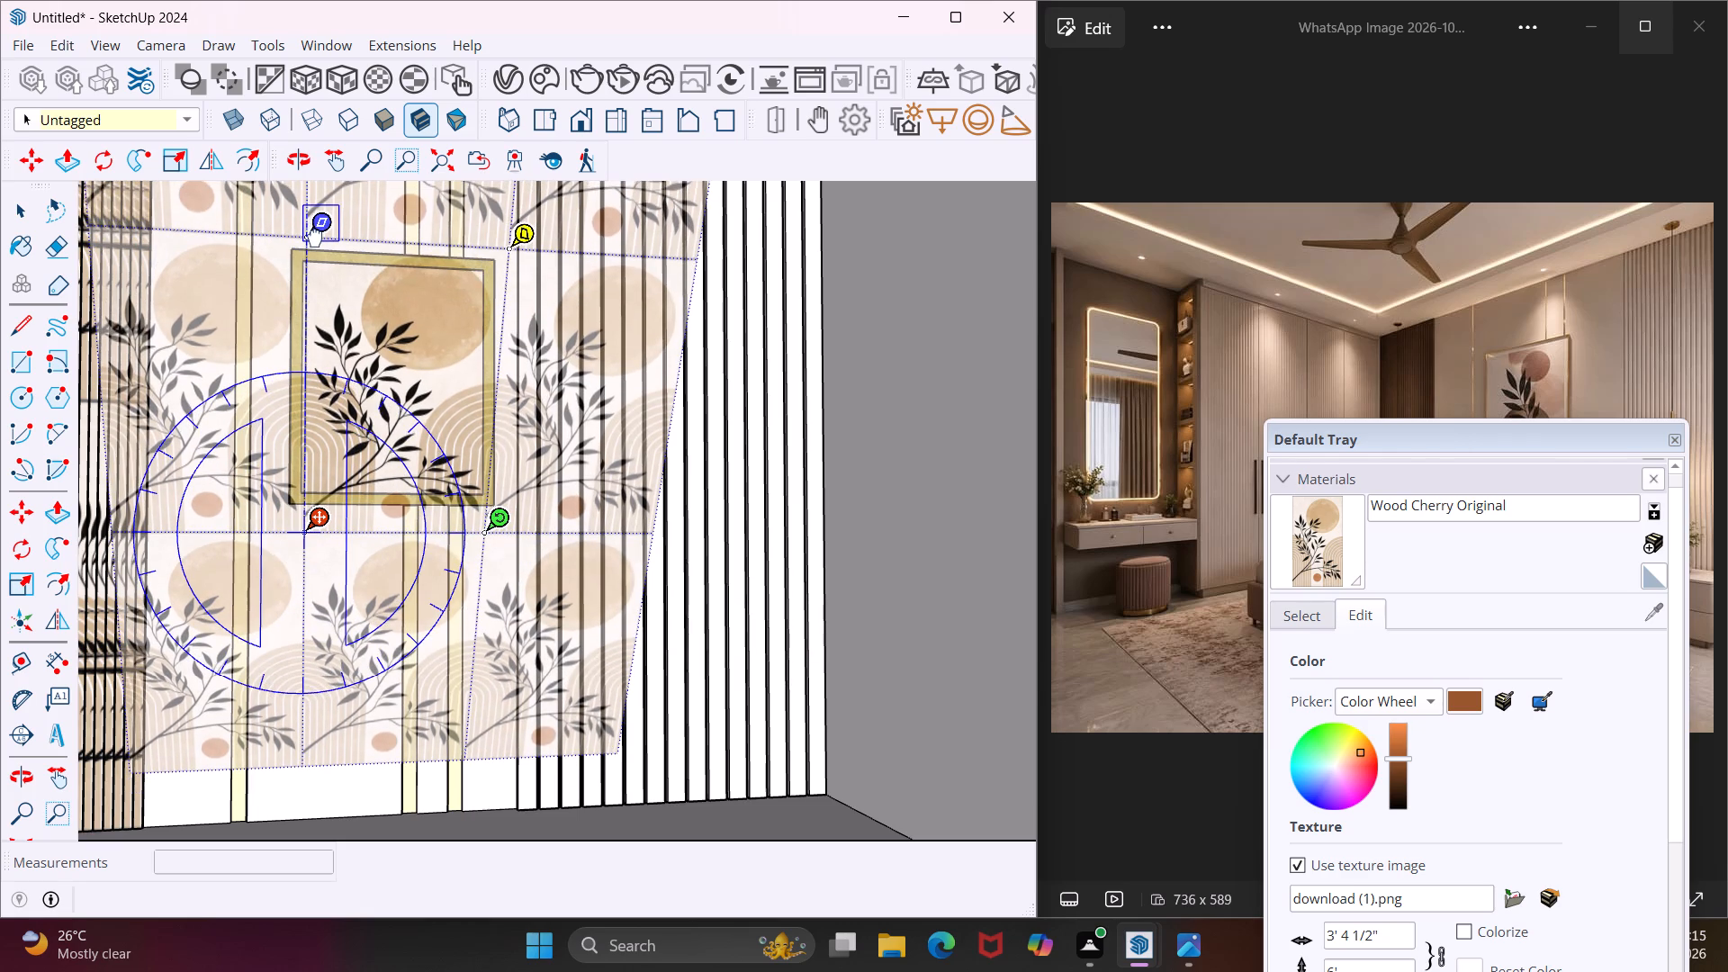
pyautogui.moveTo(315, 238); pyautogui.dragTo(308, 256)
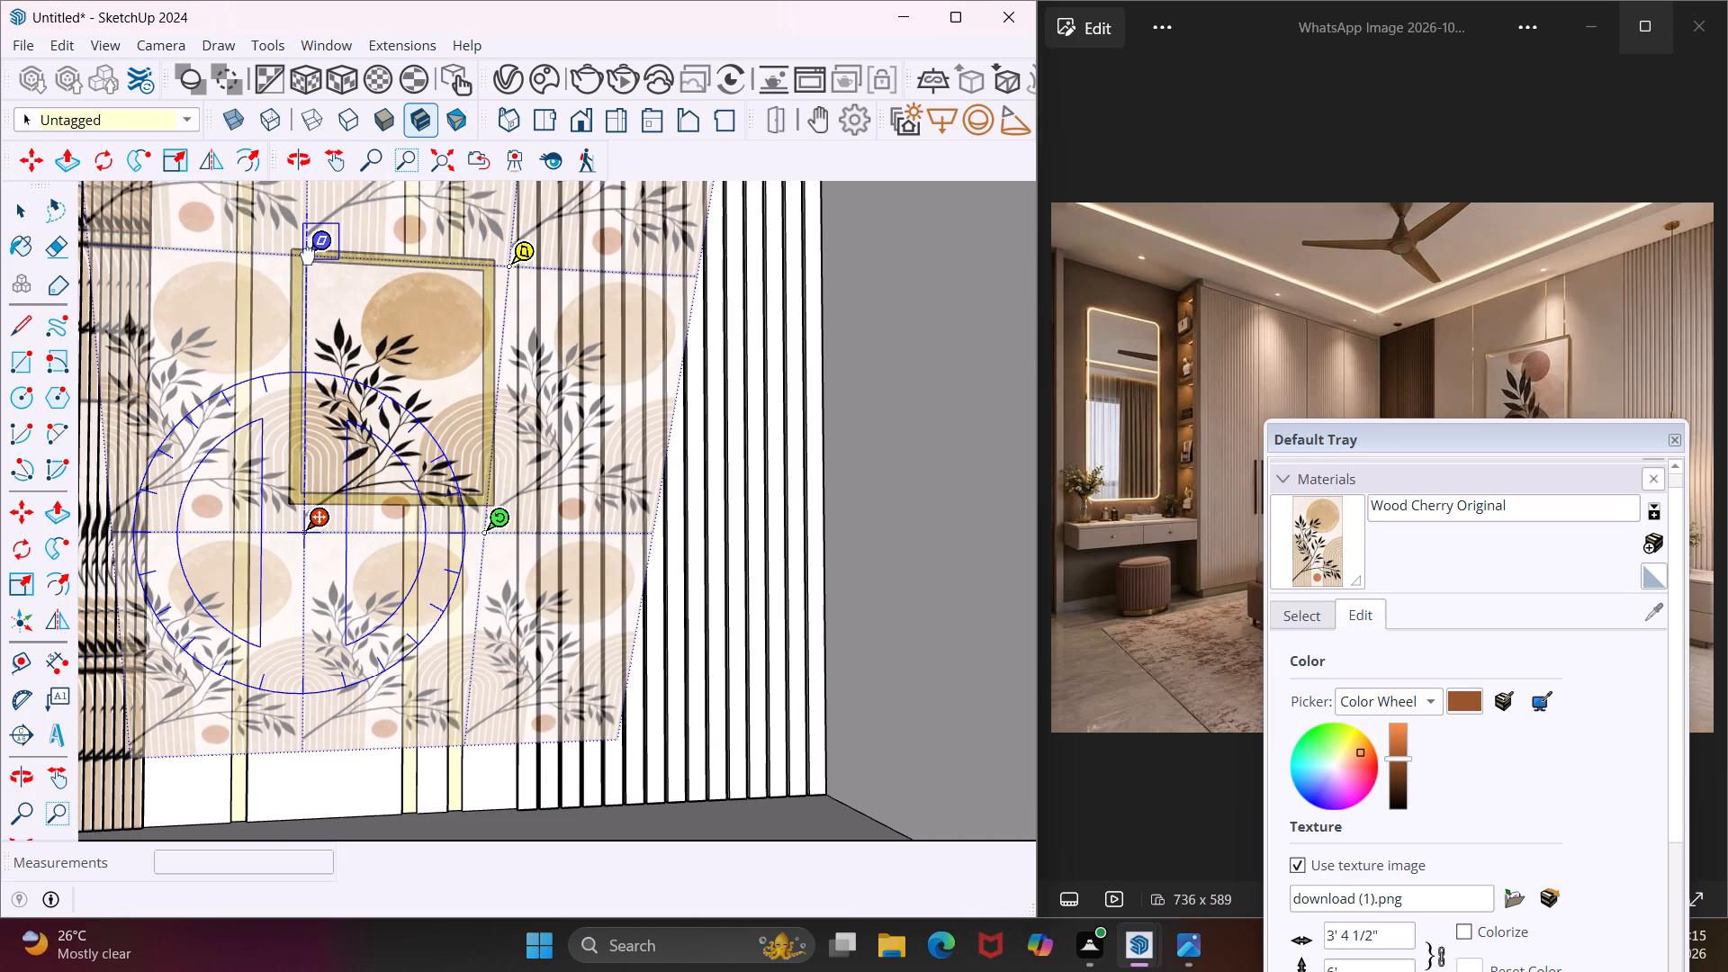
pyautogui.moveTo(308, 256); pyautogui.dragTo(301, 260)
pyautogui.moveTo(524, 259); pyautogui.dragTo(520, 259)
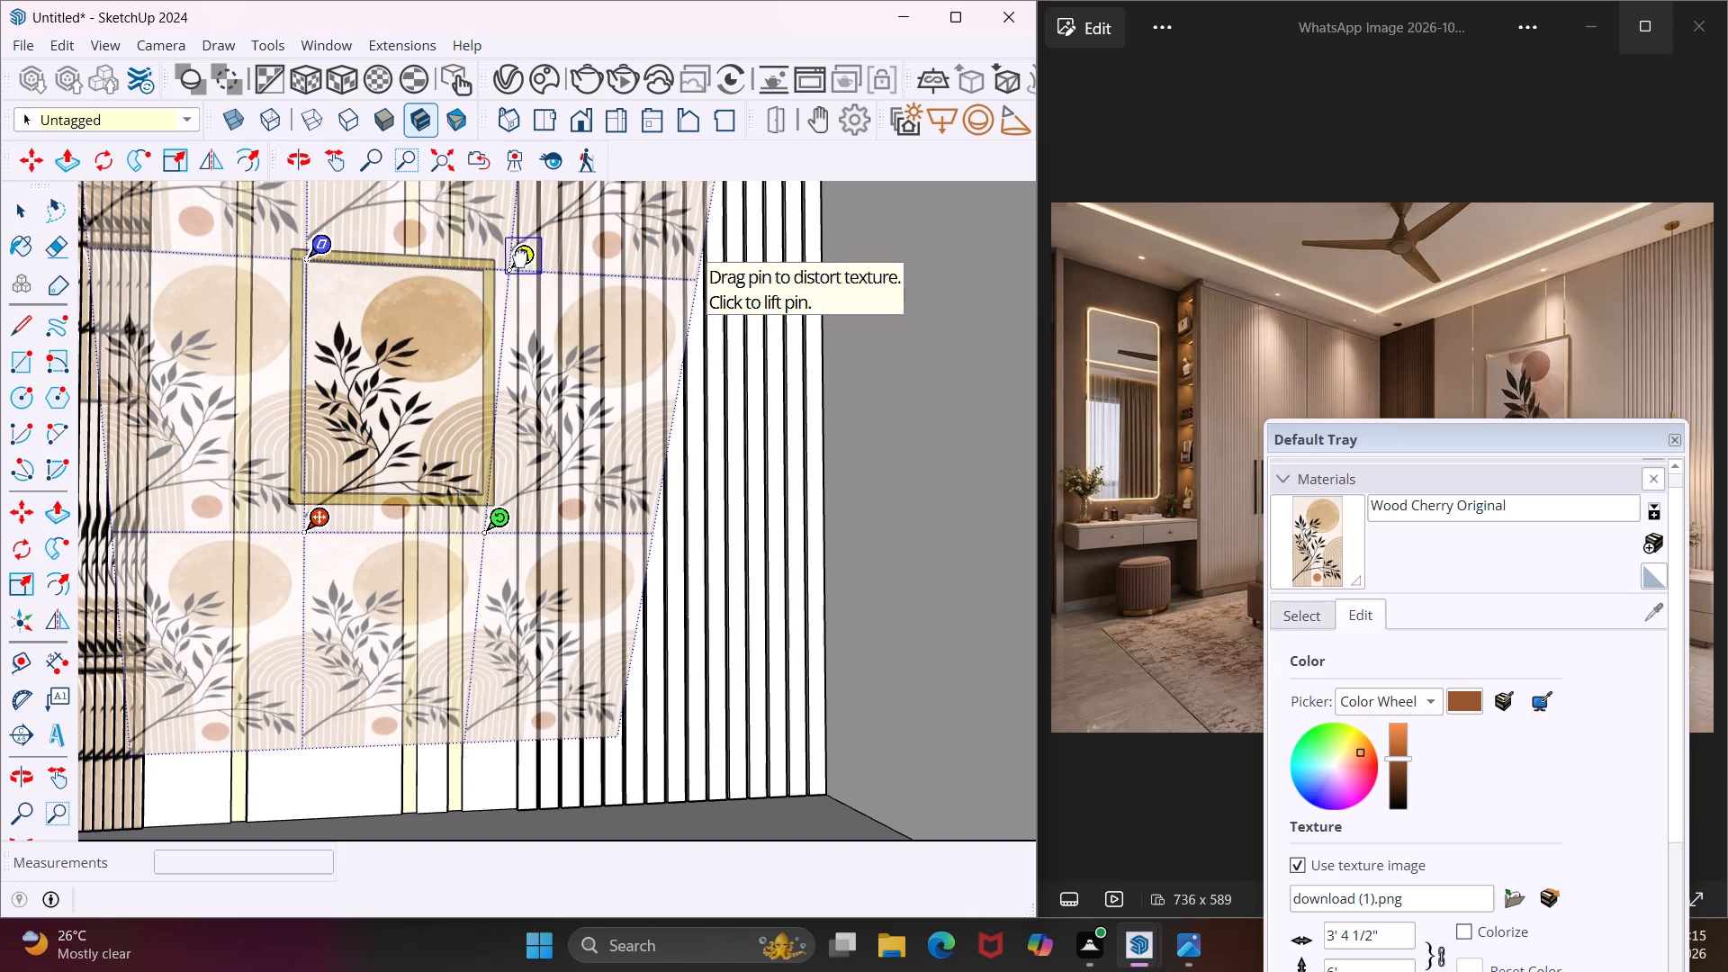
pyautogui.moveTo(520, 259); pyautogui.dragTo(508, 262)
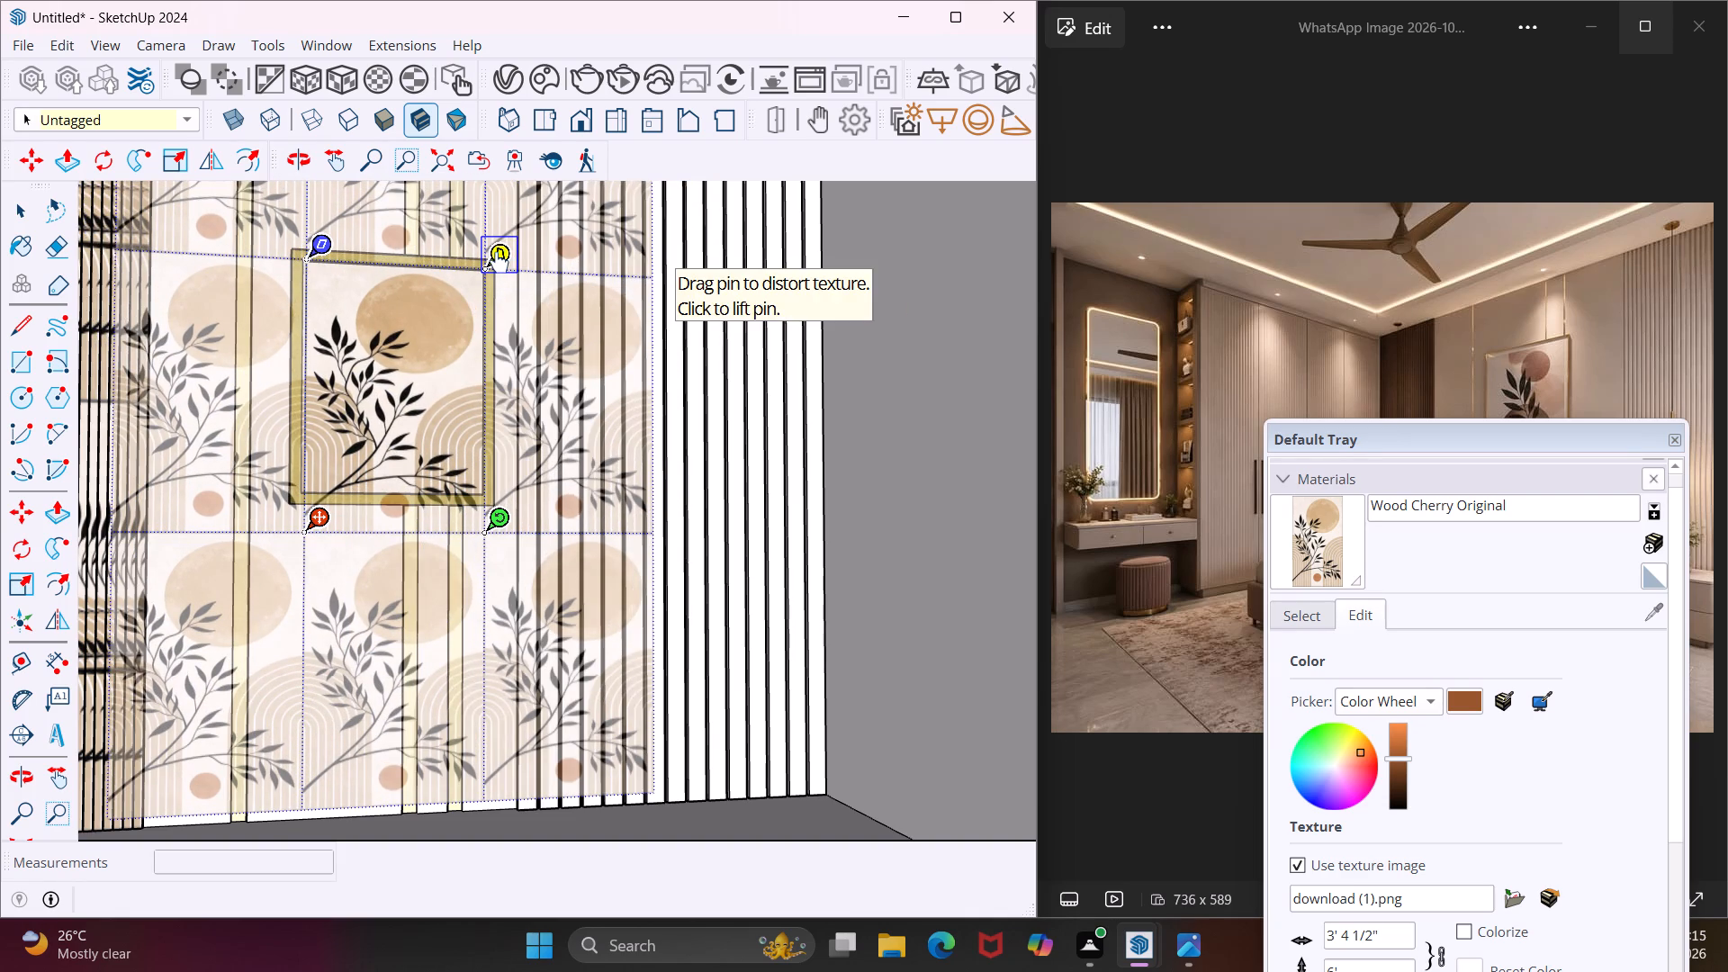
pyautogui.moveTo(508, 526); pyautogui.dragTo(508, 521)
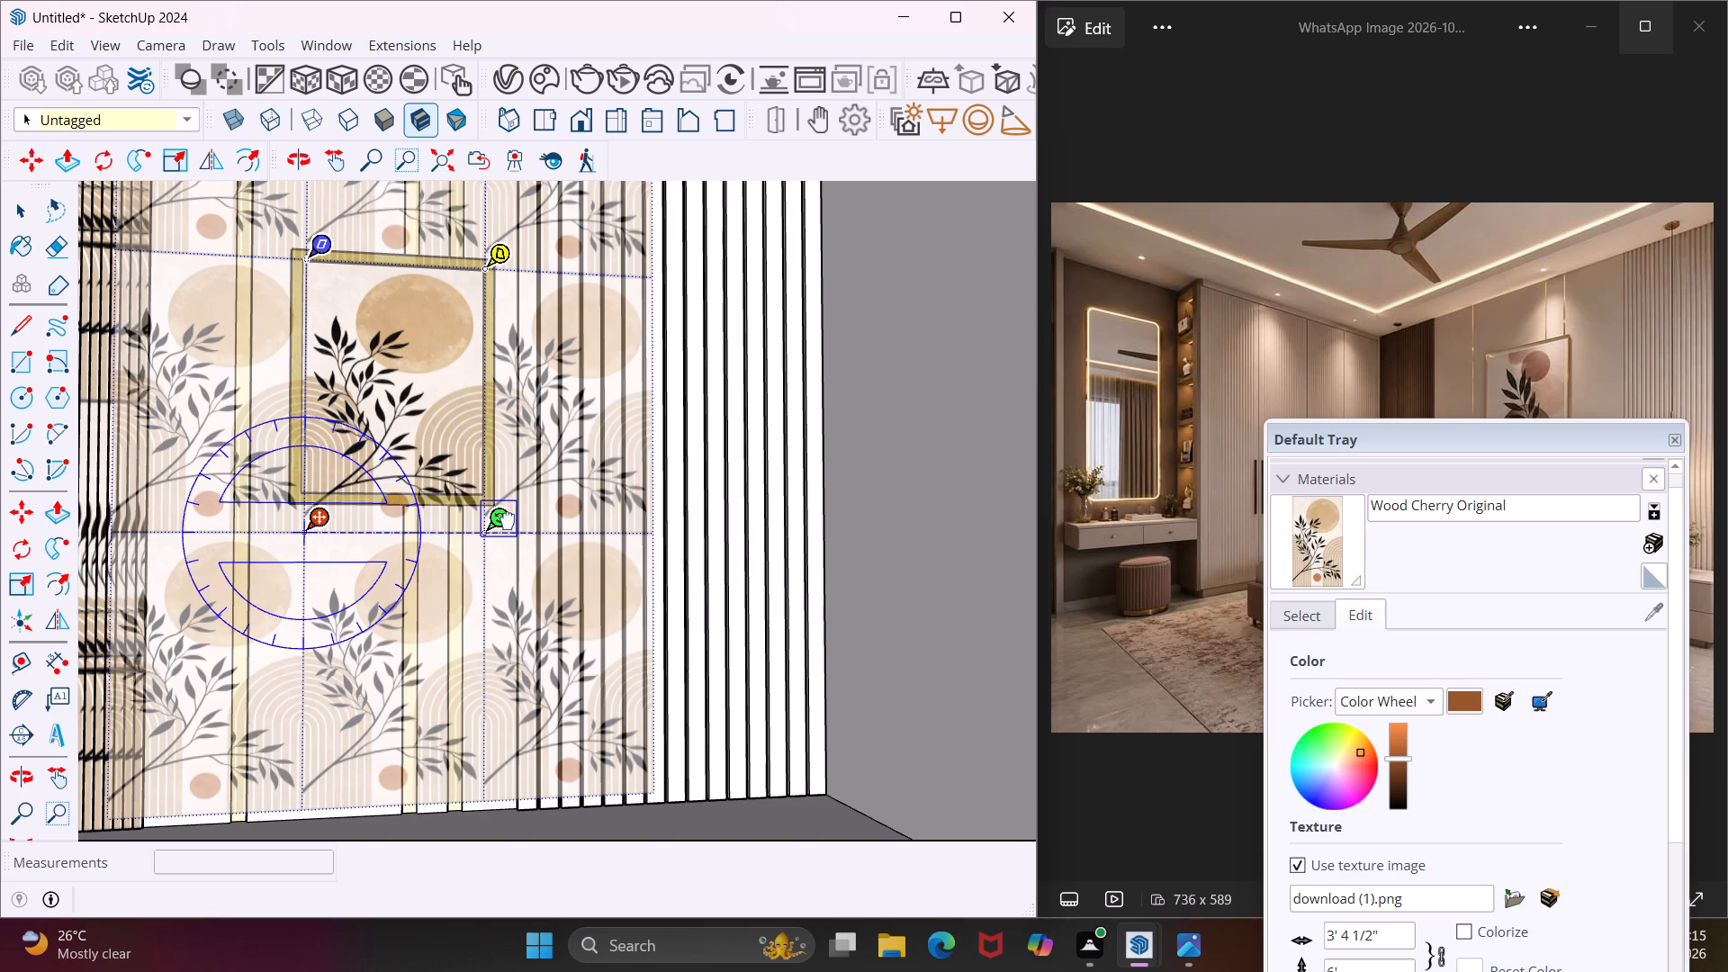
pyautogui.moveTo(508, 521); pyautogui.dragTo(503, 508)
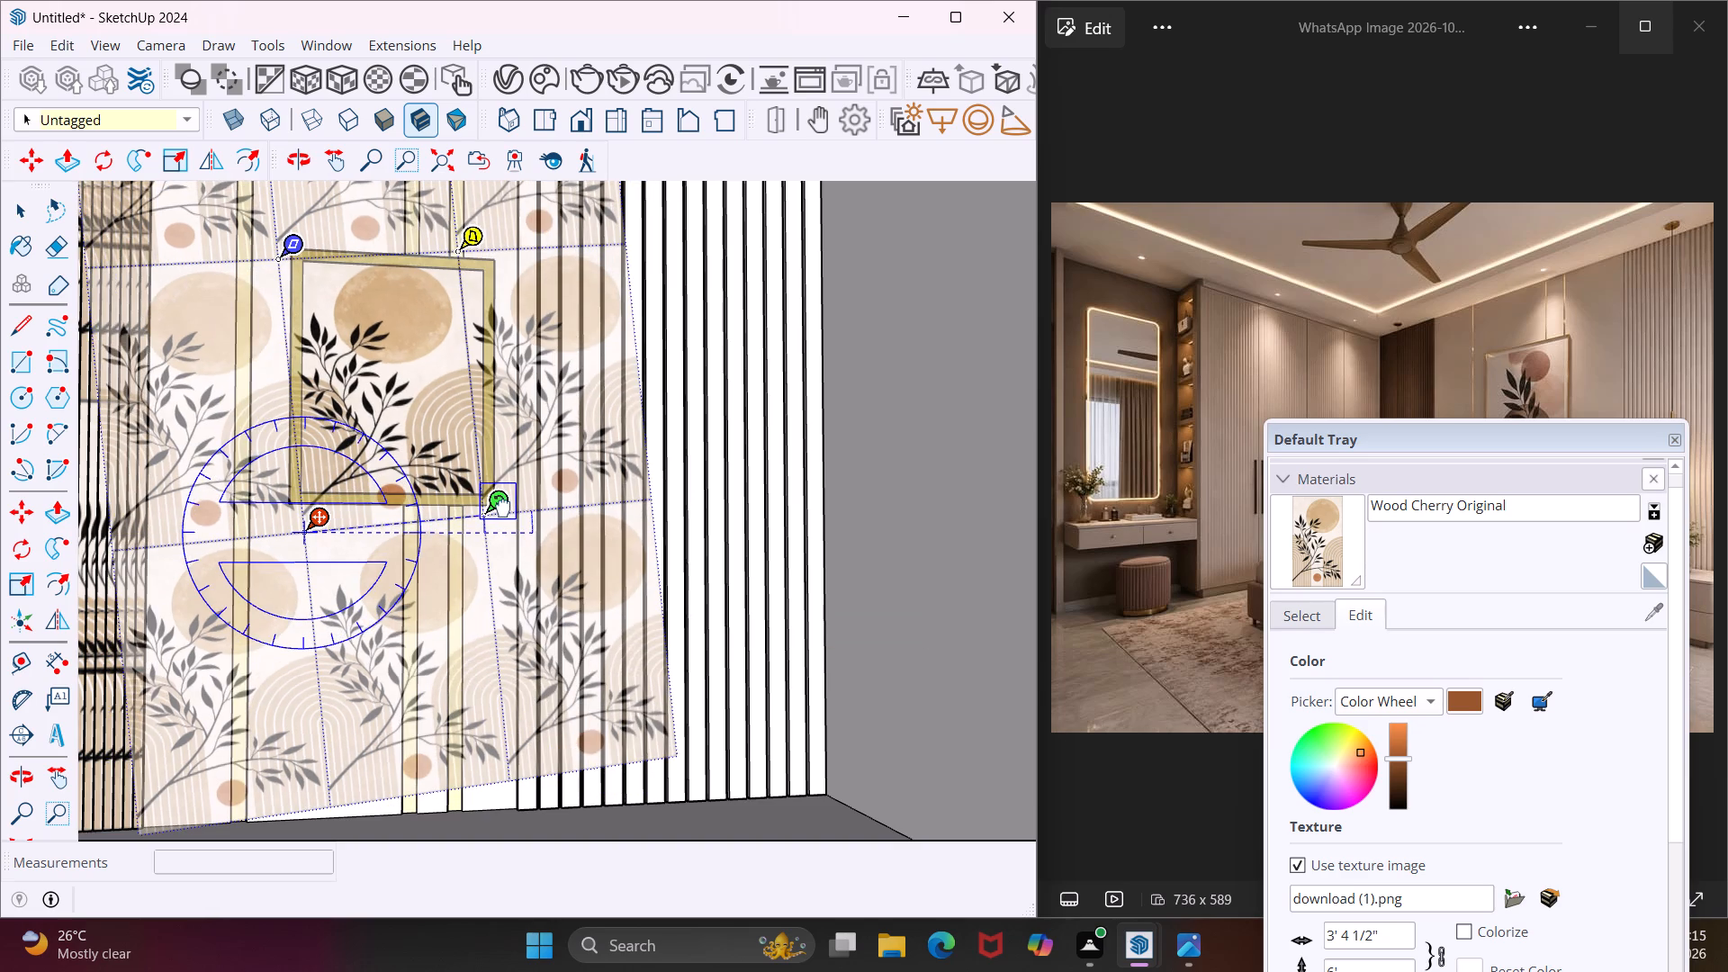
pyautogui.moveTo(503, 508); pyautogui.dragTo(506, 509)
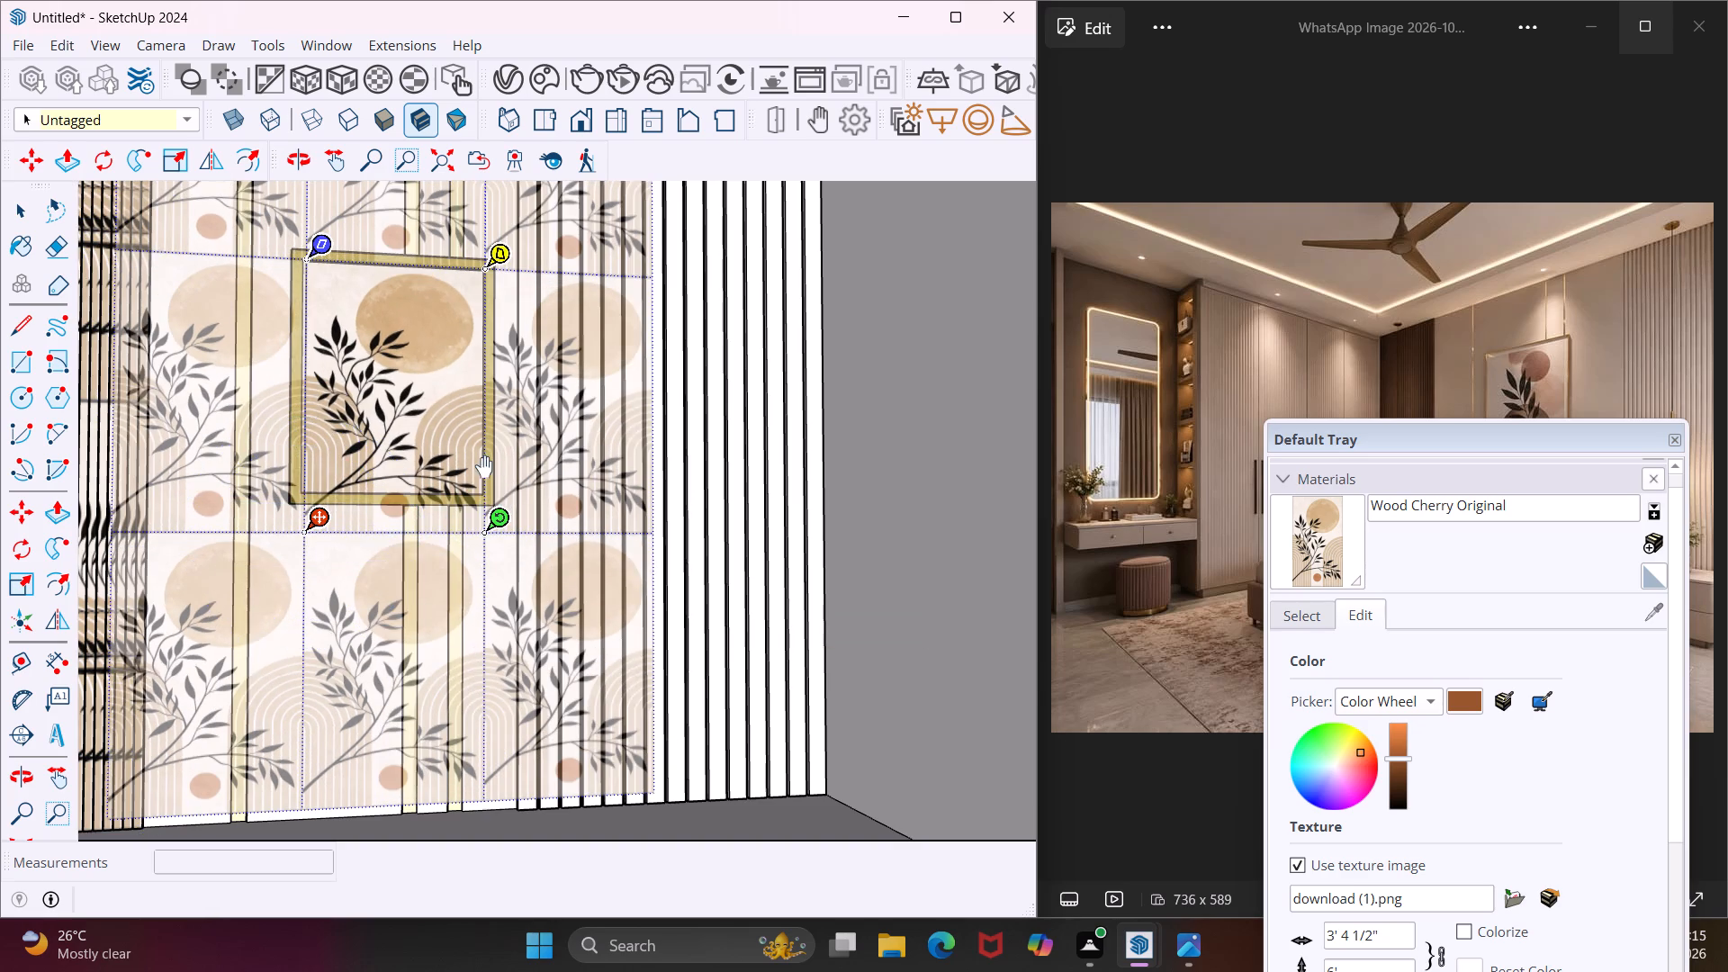
pyautogui.scroll(-10, 462, 434)
pyautogui.click(464, 688)
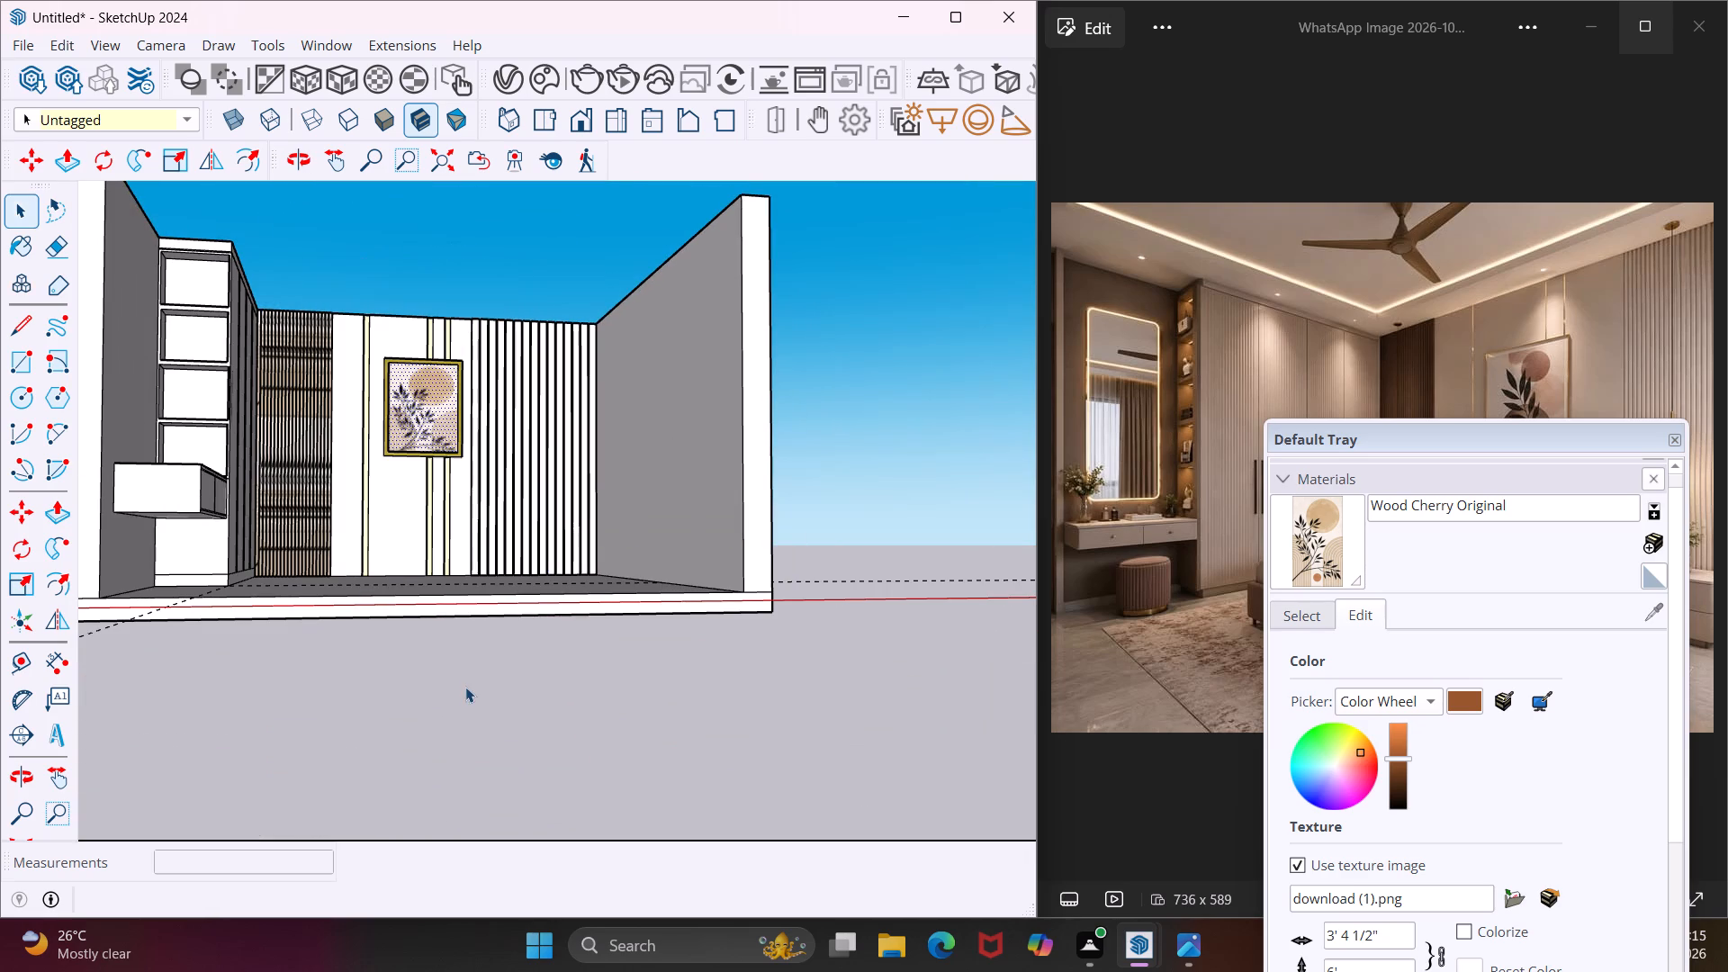
pyautogui.click(480, 282)
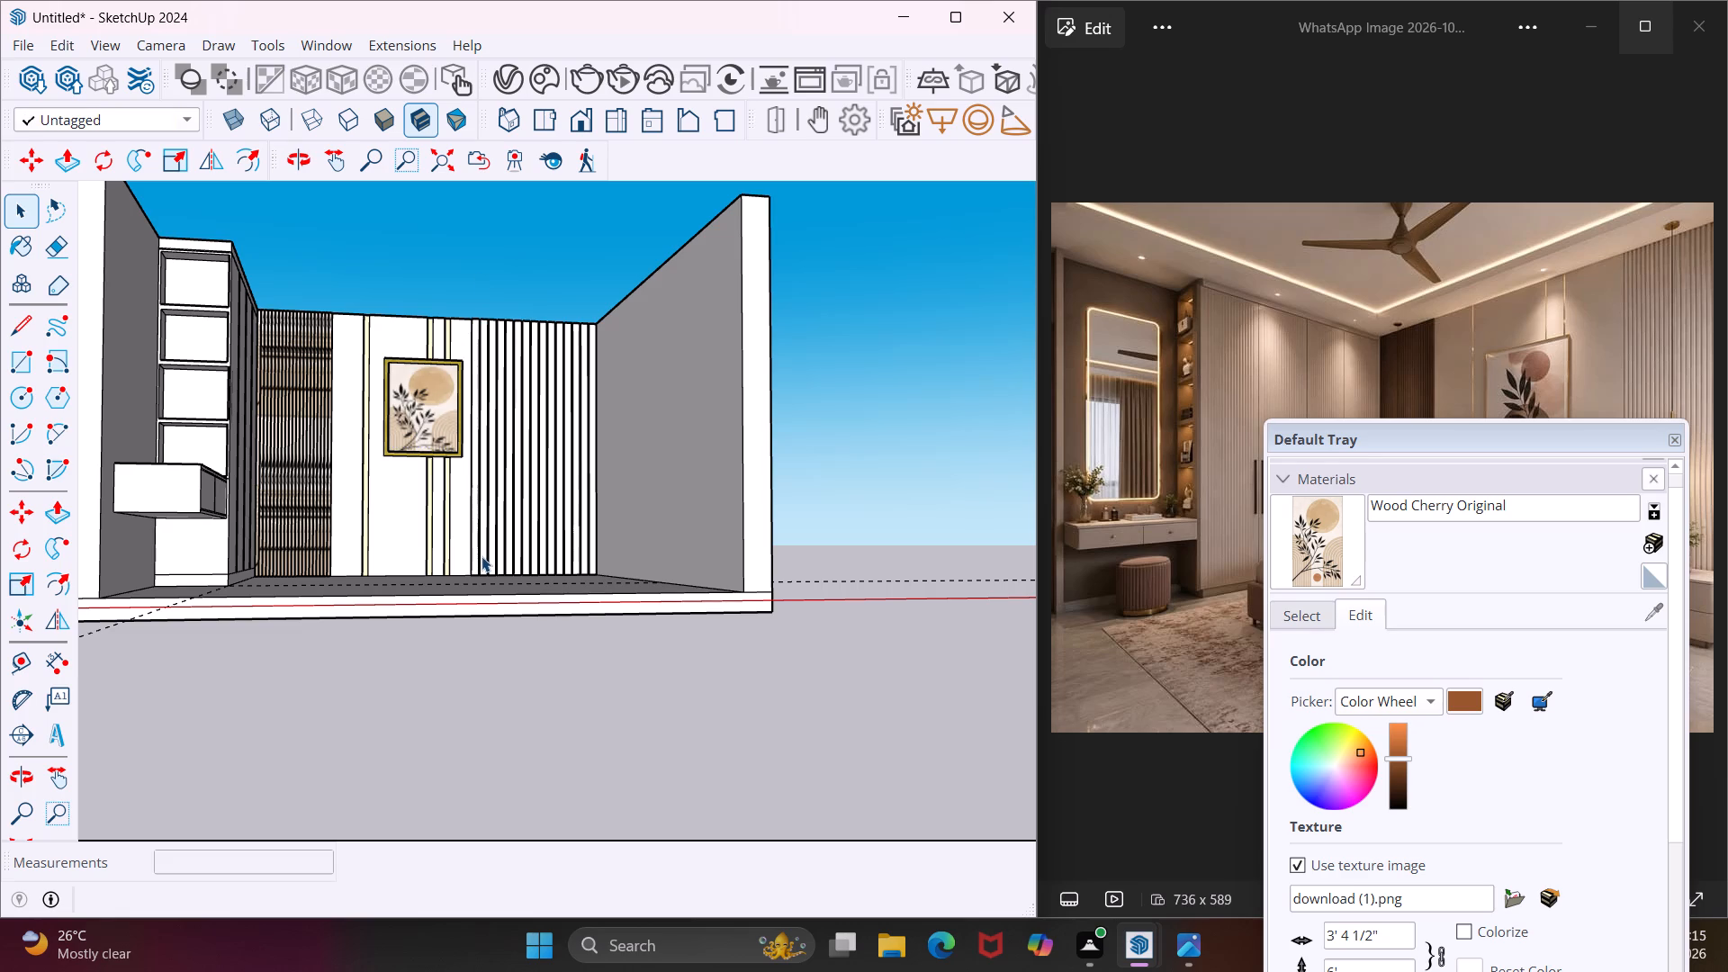
# Search the downloaded assets in Chaos Cosmos for "bed".
pyautogui.moveTo(481, 556); pyautogui.dragTo(467, 559, button='middle')
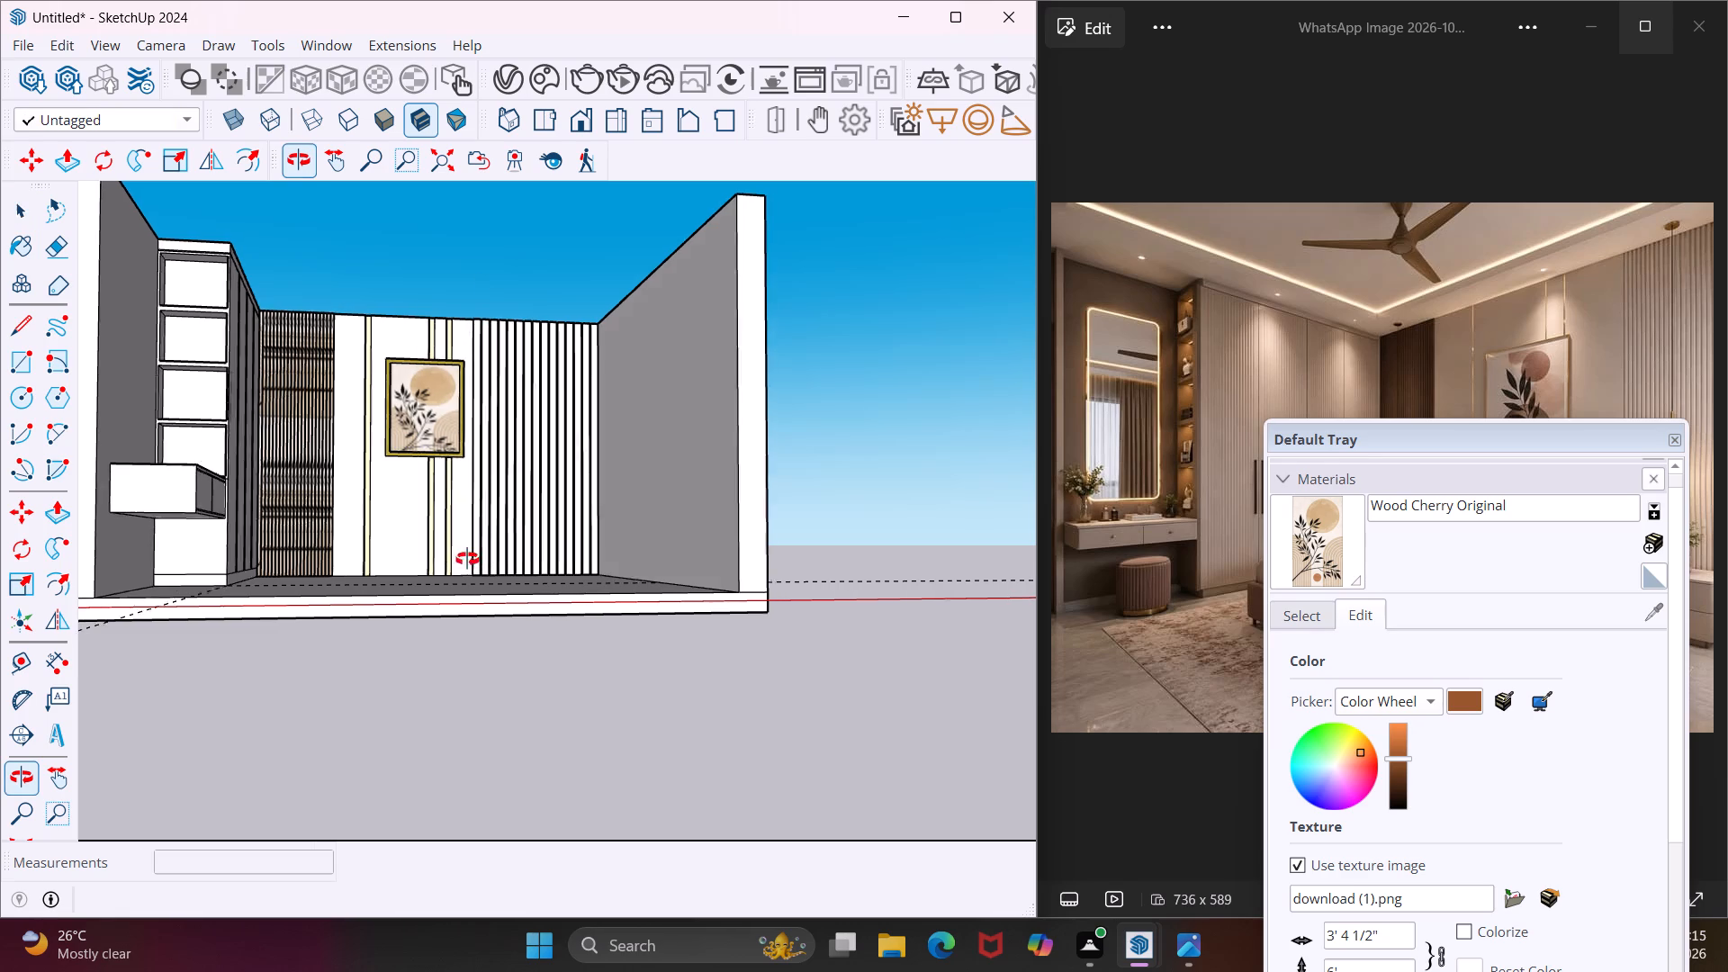
pyautogui.moveTo(467, 559); pyautogui.dragTo(436, 667, button='middle')
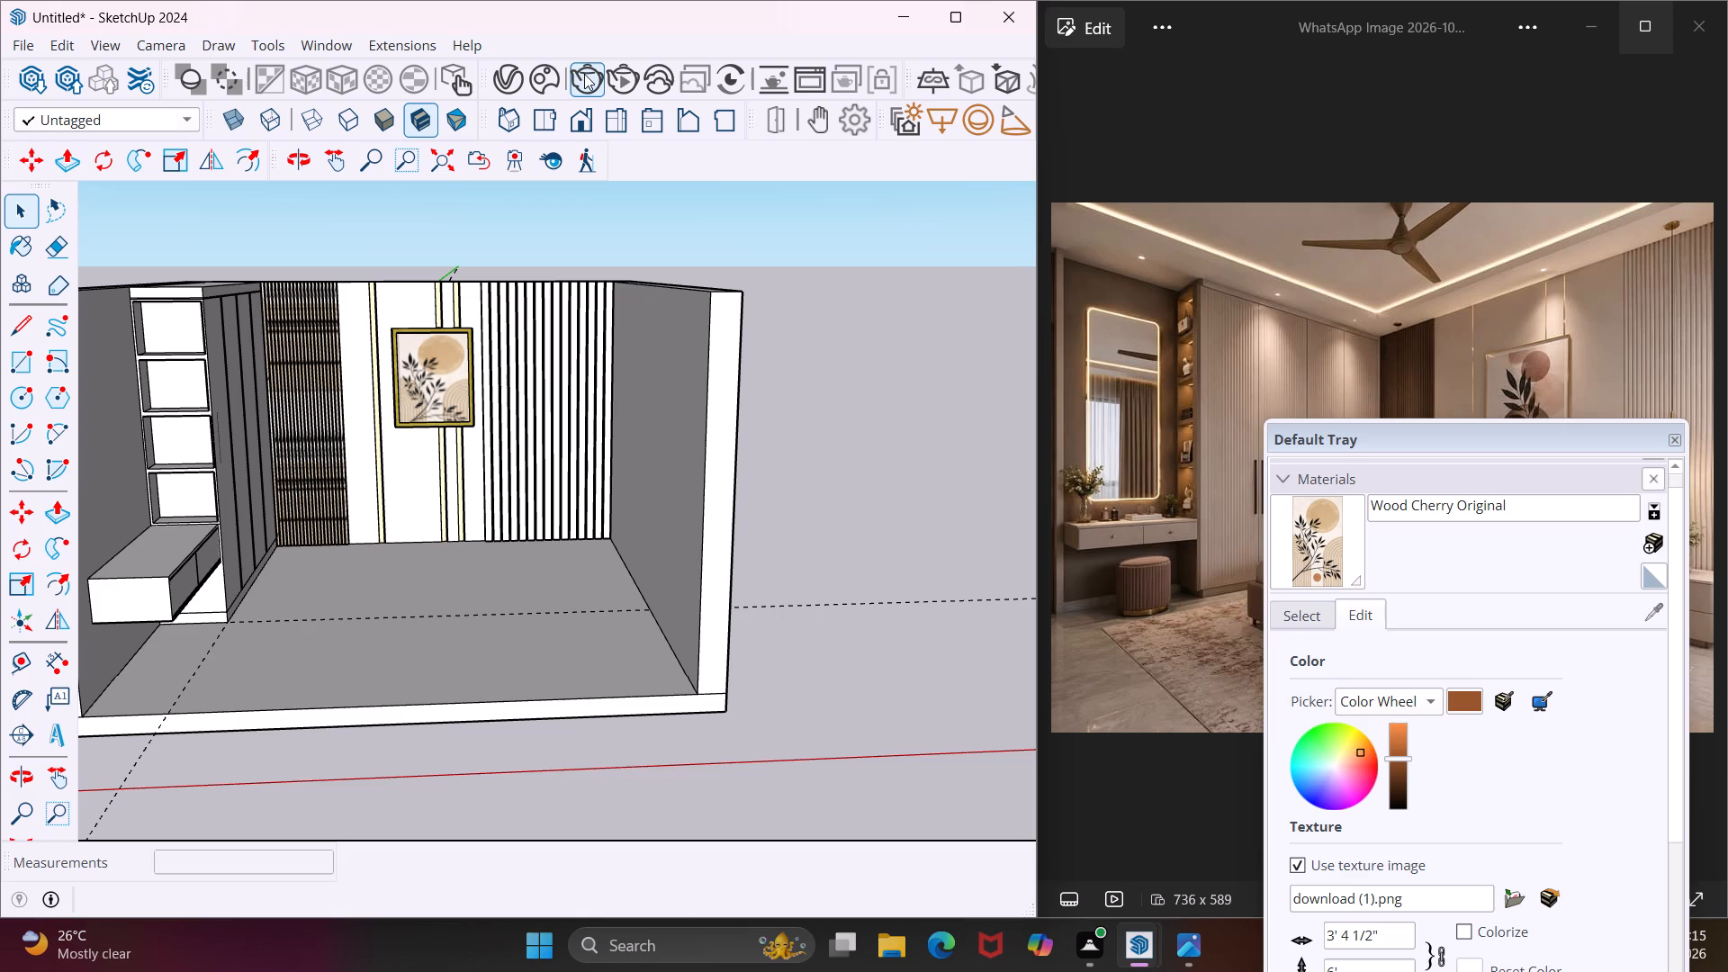
pyautogui.click(517, 91)
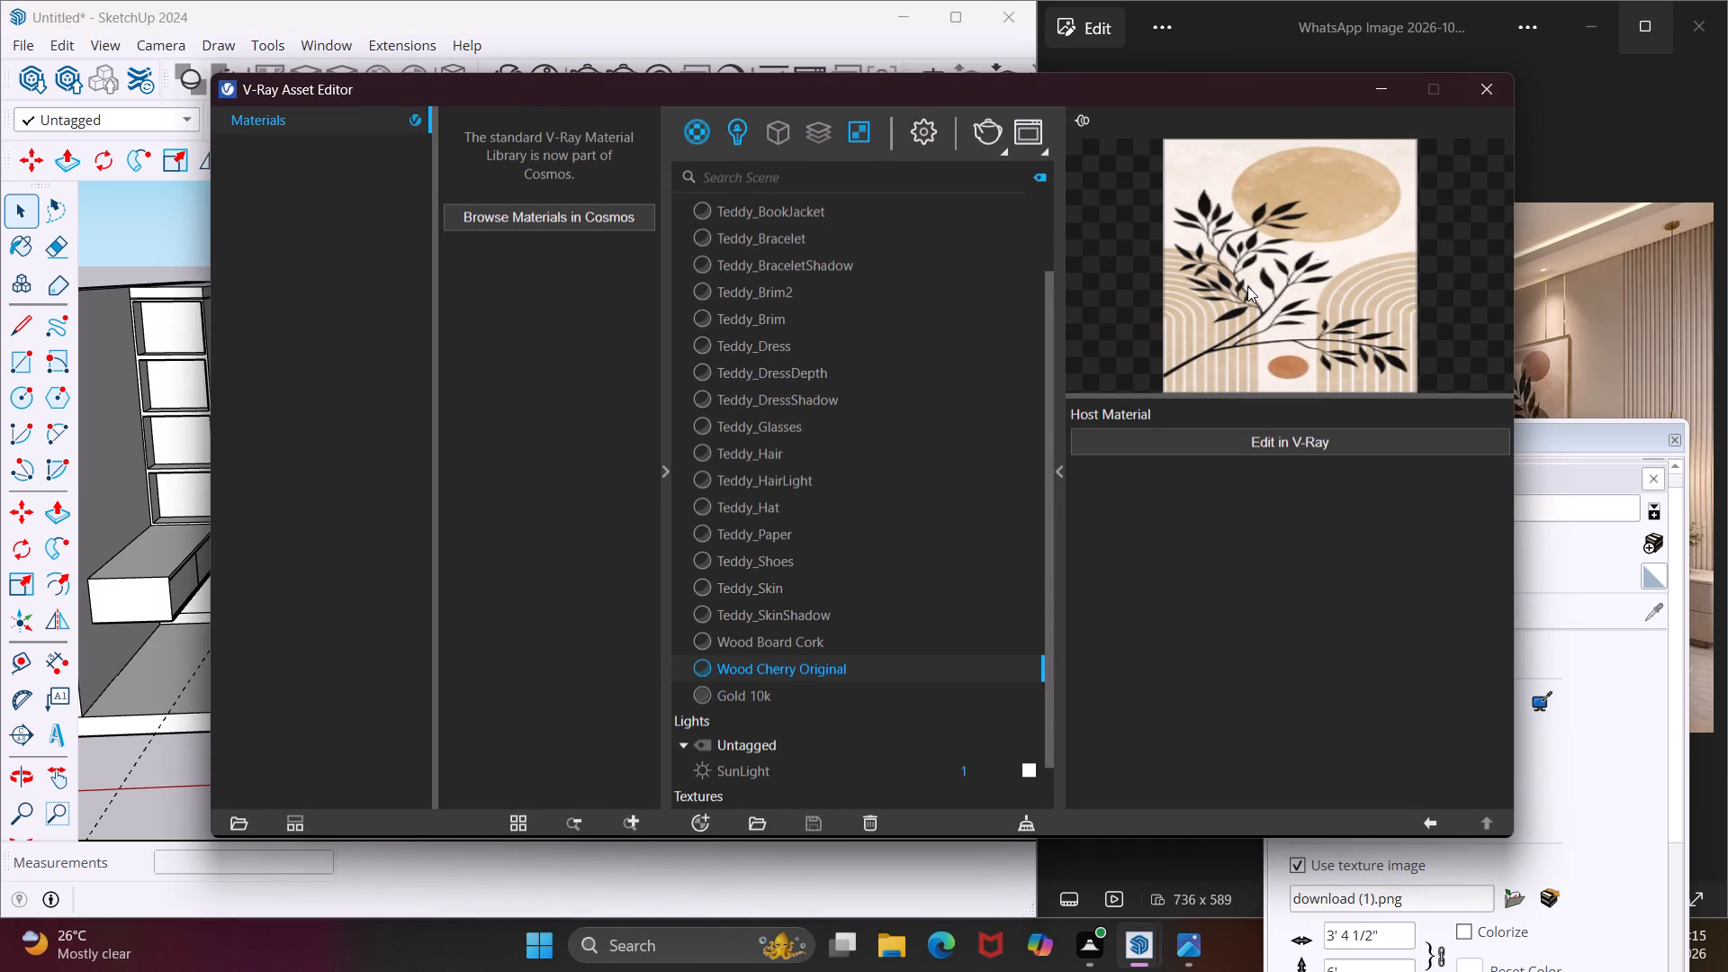
pyautogui.click(1505, 82)
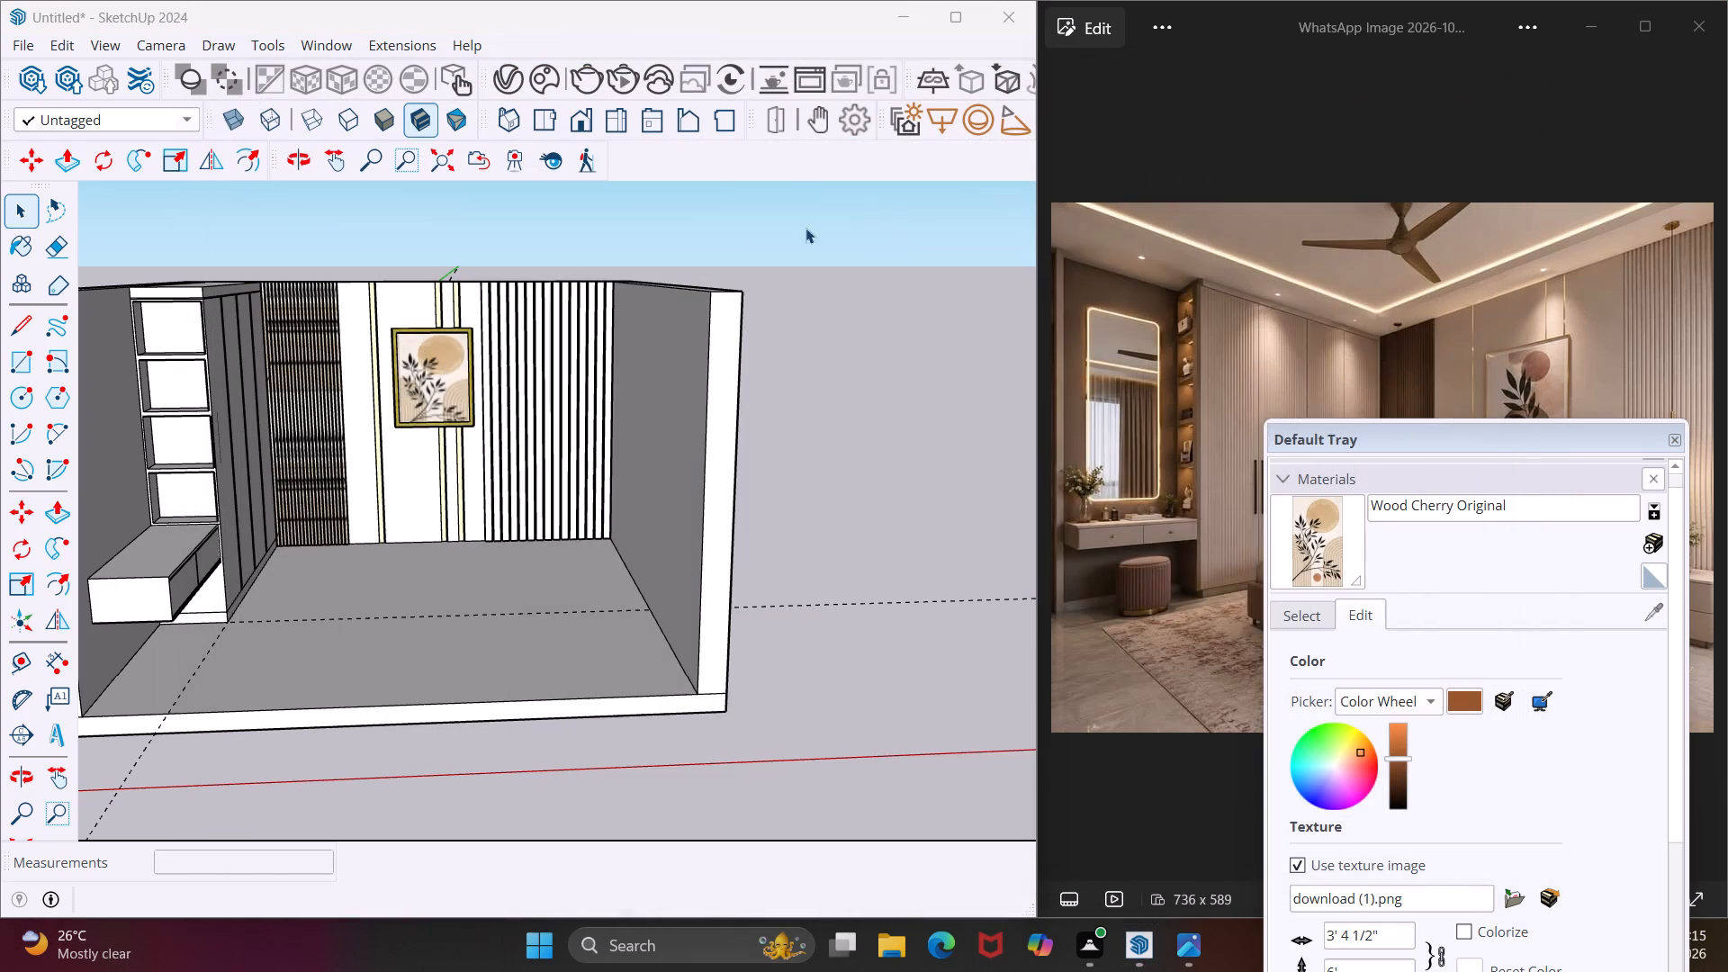
pyautogui.click(542, 85)
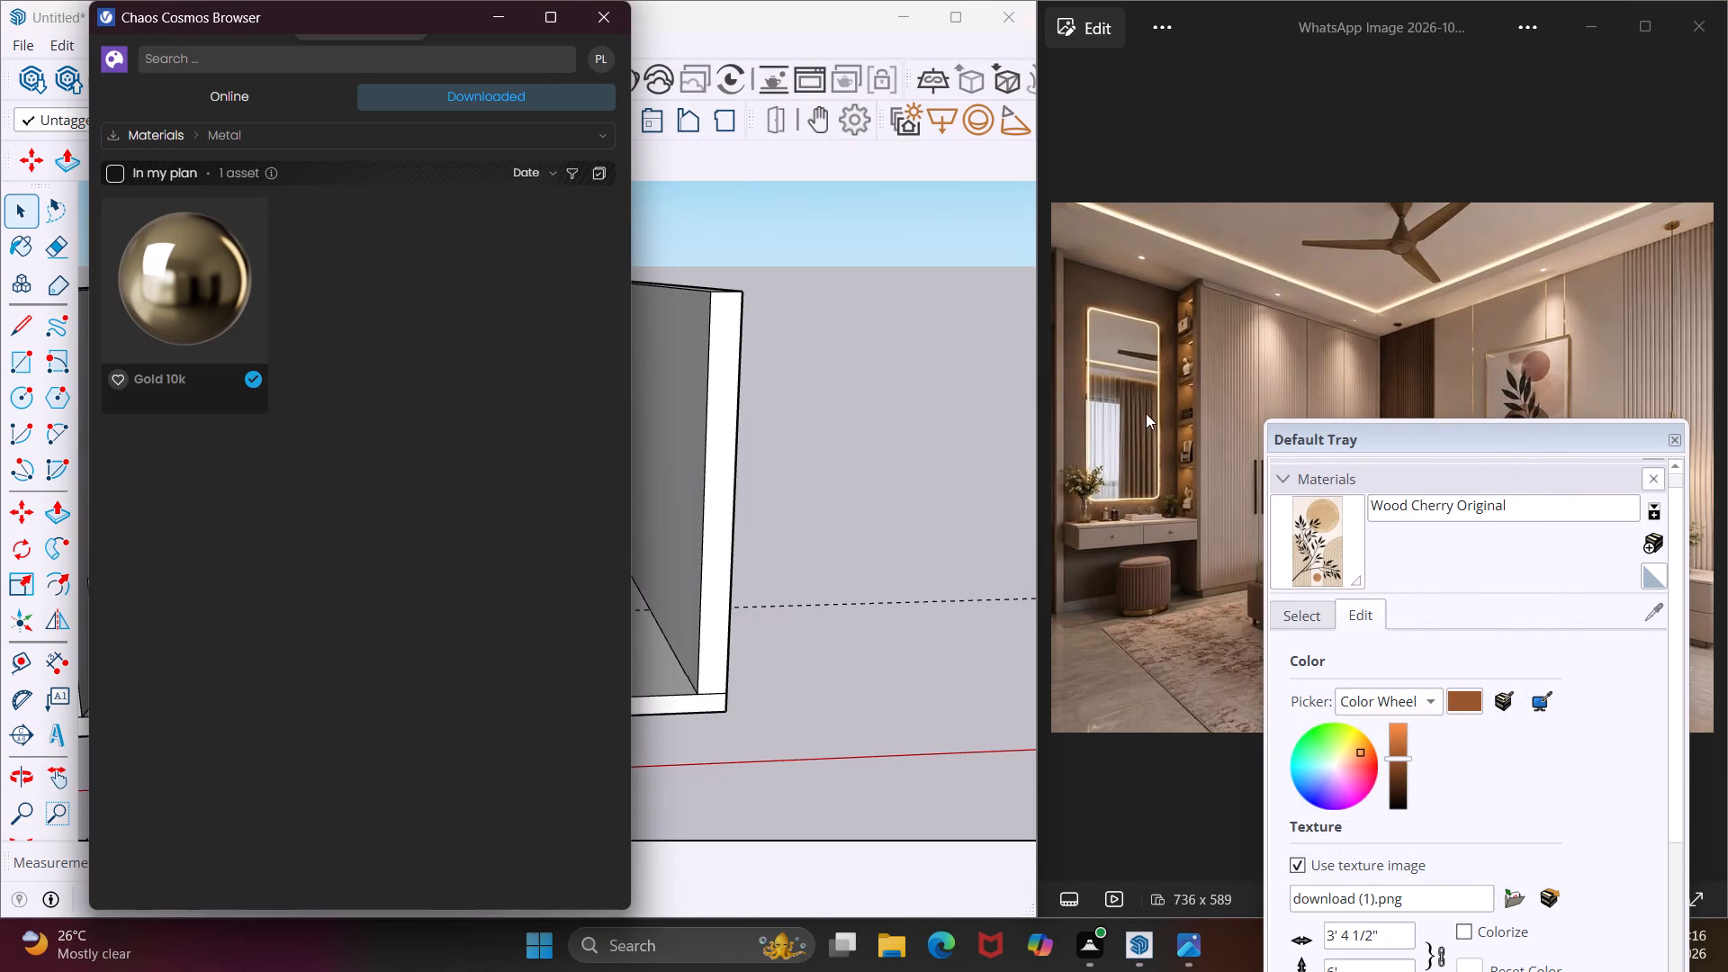
pyautogui.click(364, 130)
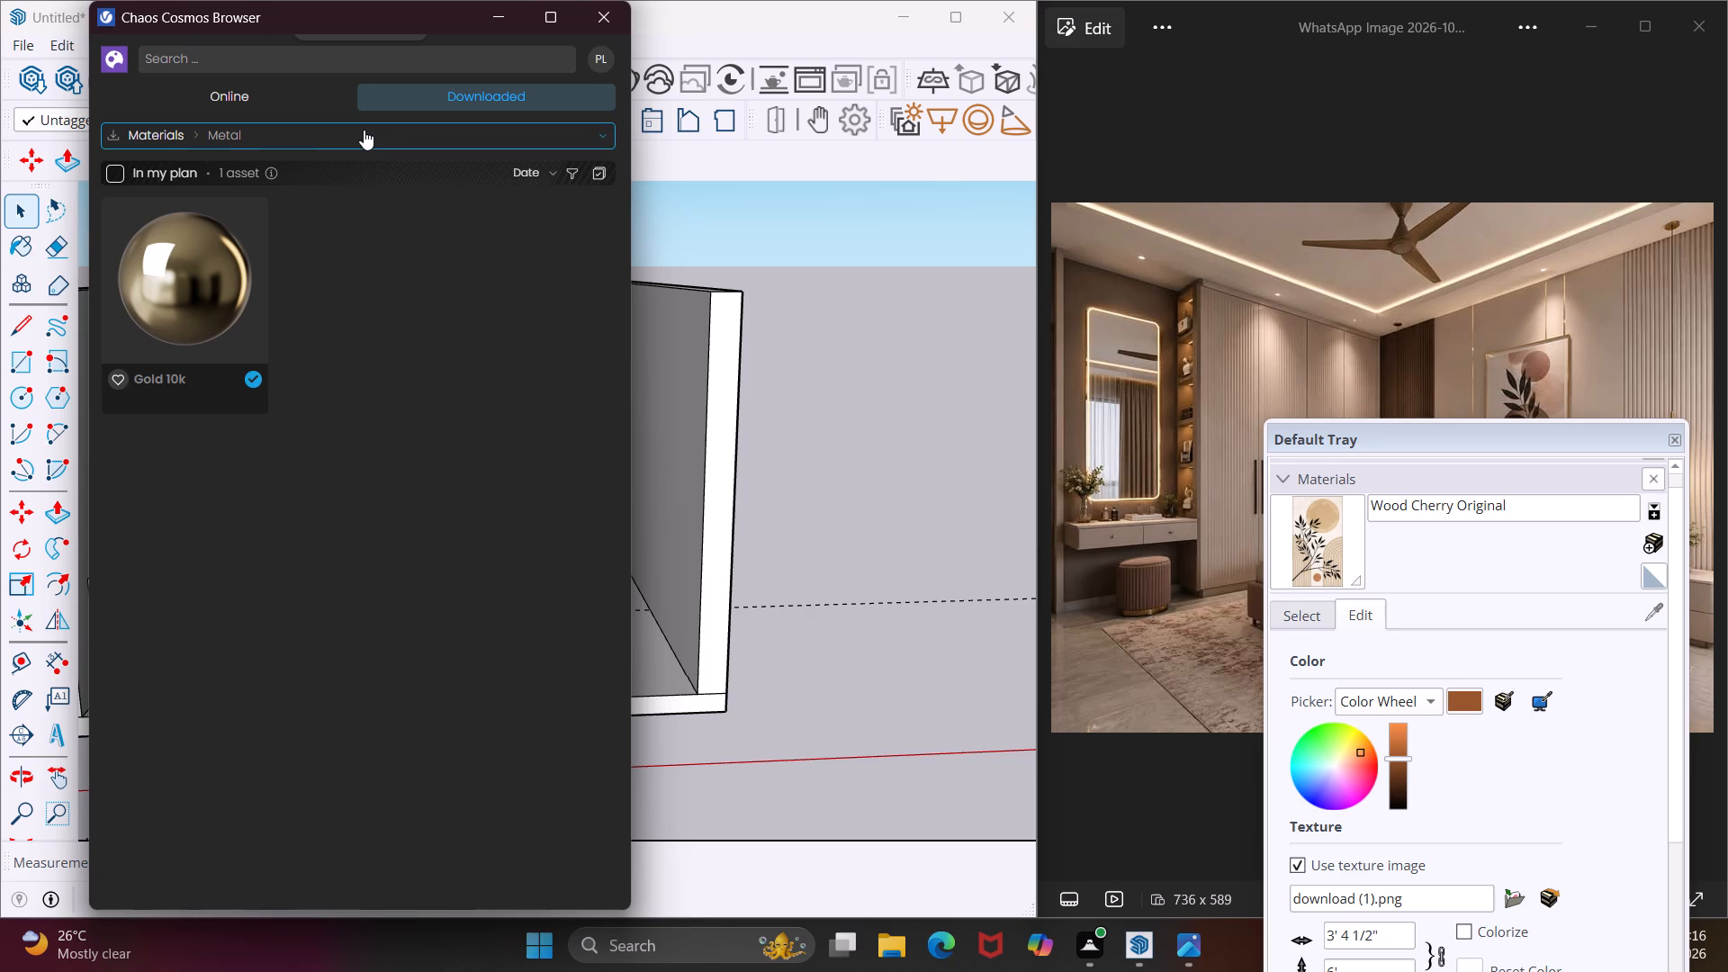
pyautogui.click(207, 177)
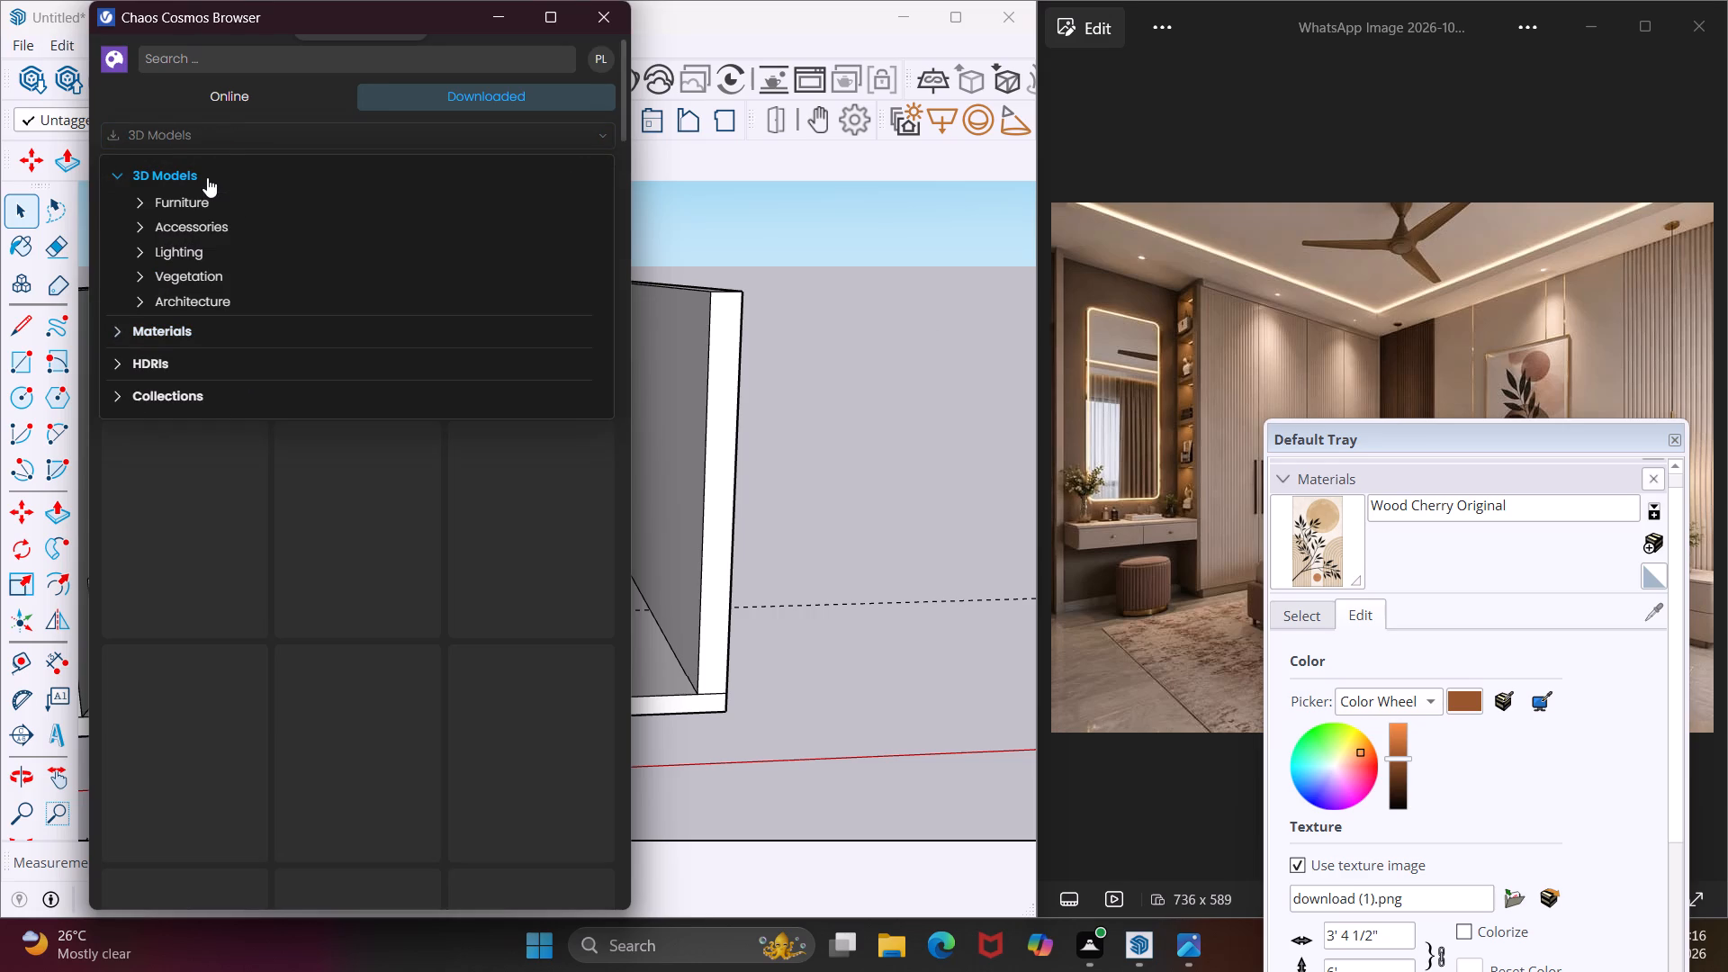
pyautogui.click(256, 62)
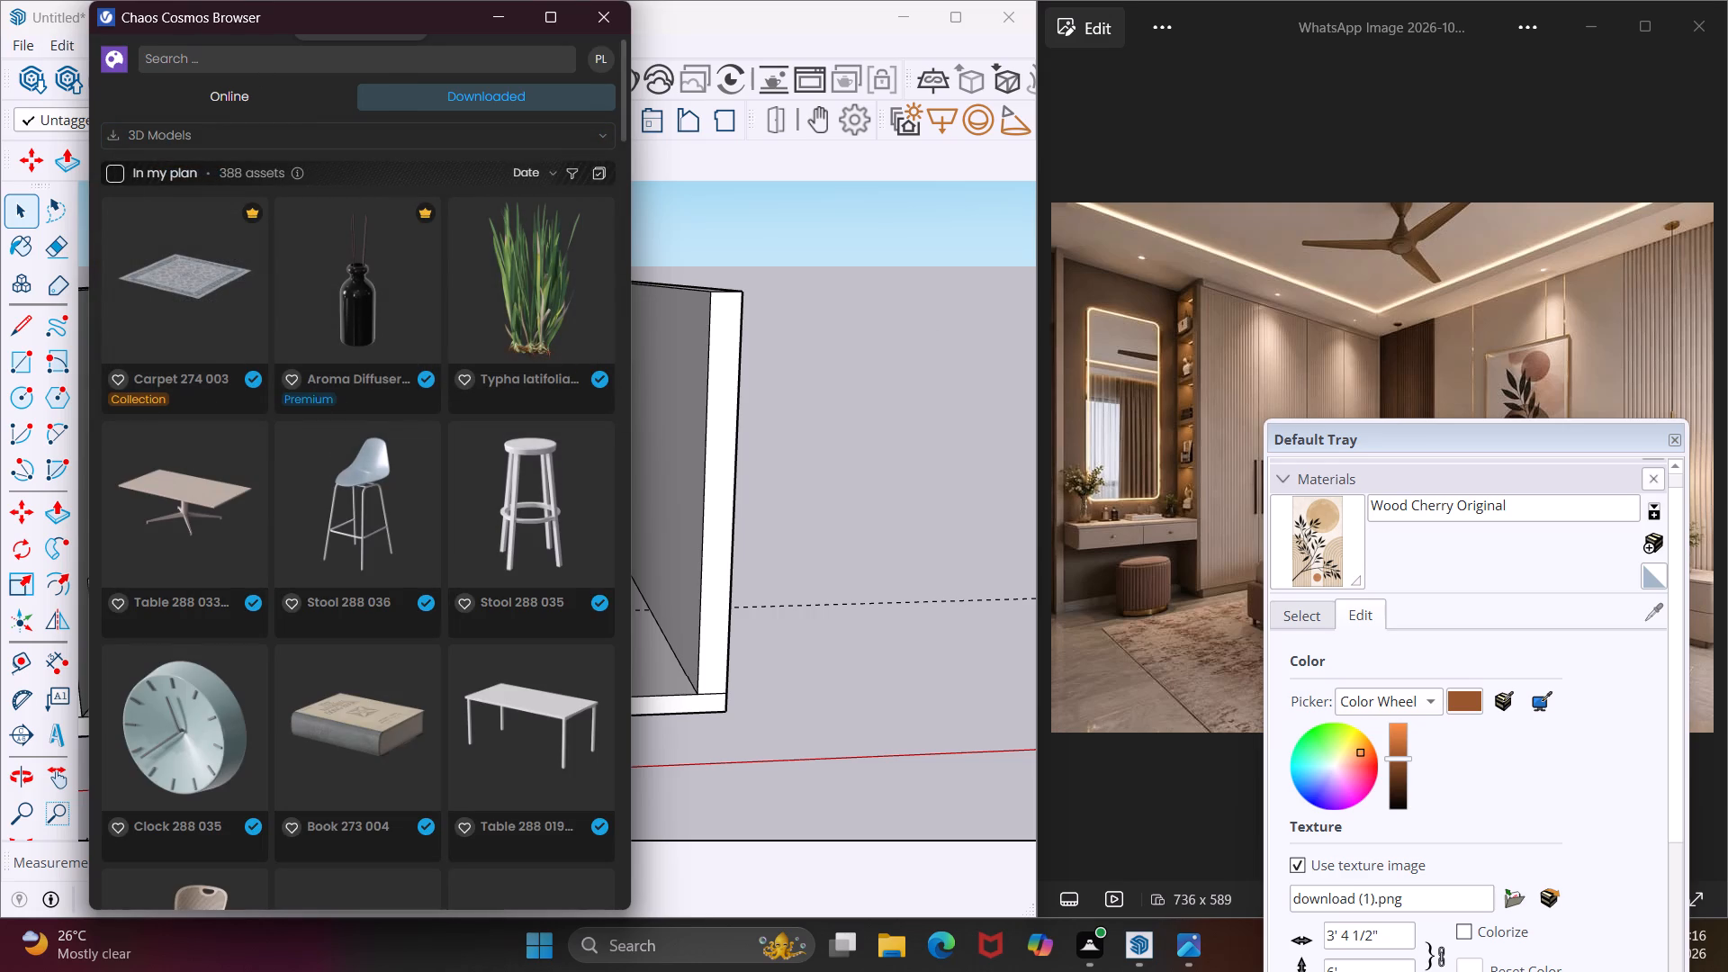
pyautogui.write('bed')
pyautogui.press('Return')
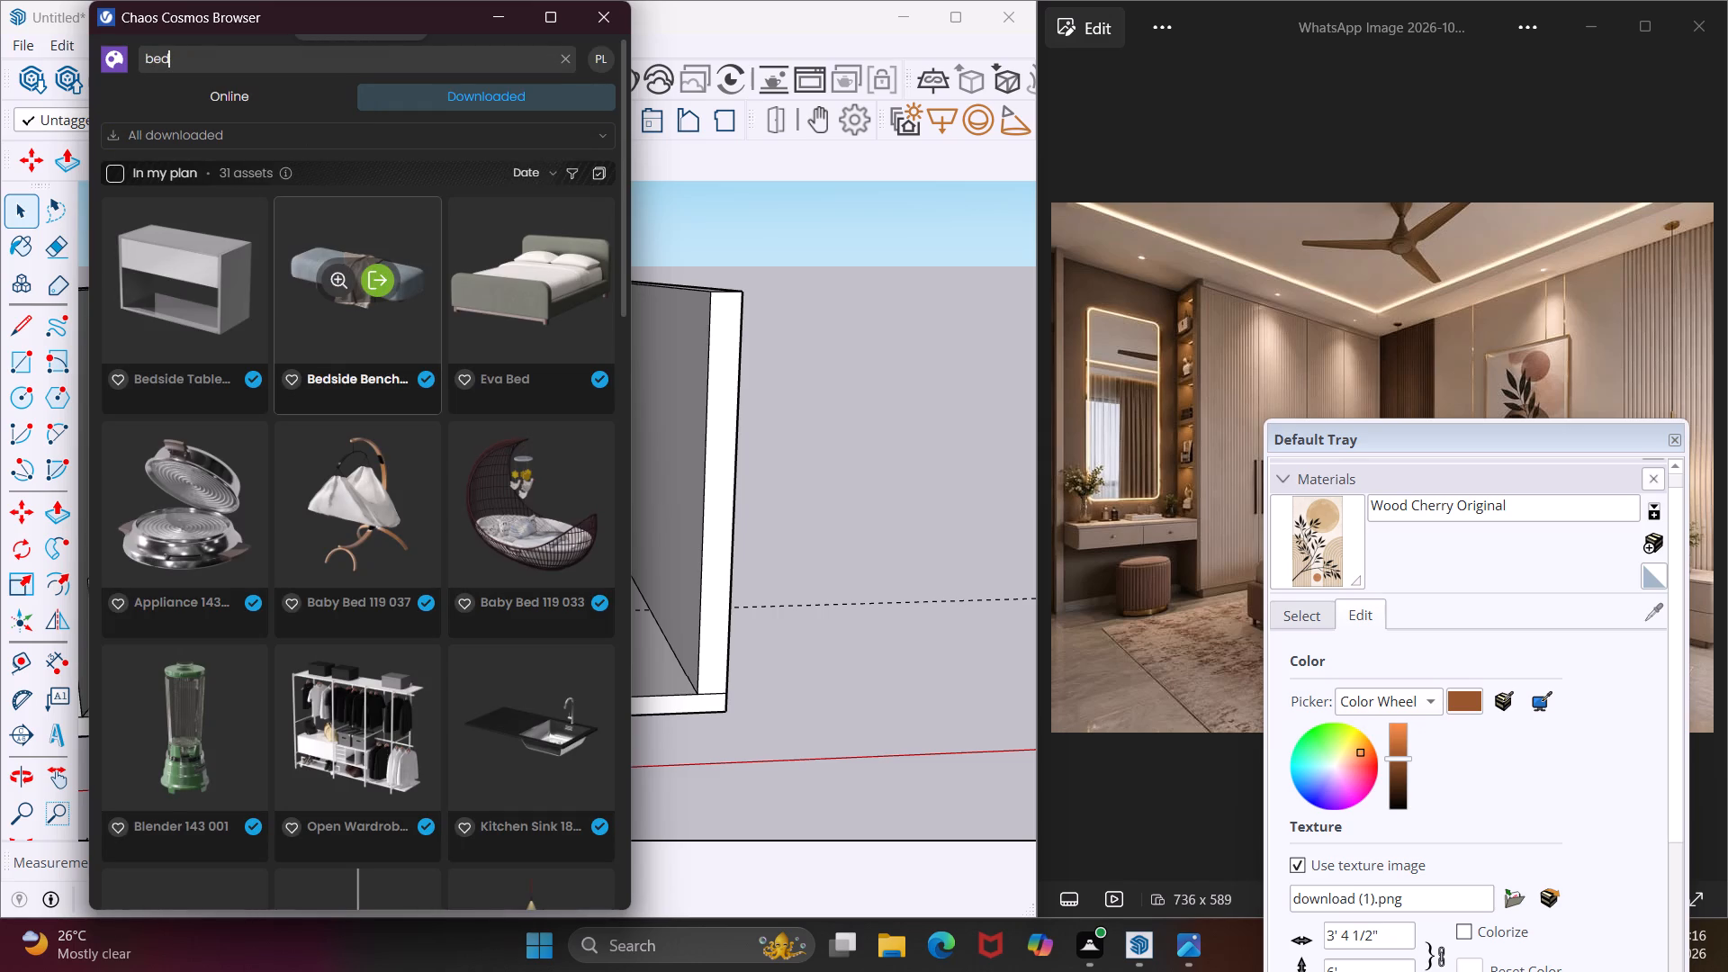
# Import Bed 003 from the downloaded assets, place it on the floor beneath the painting against the back wall, and close the asset browser.
pyautogui.moveTo(1413, 429); pyautogui.dragTo(1478, 647)
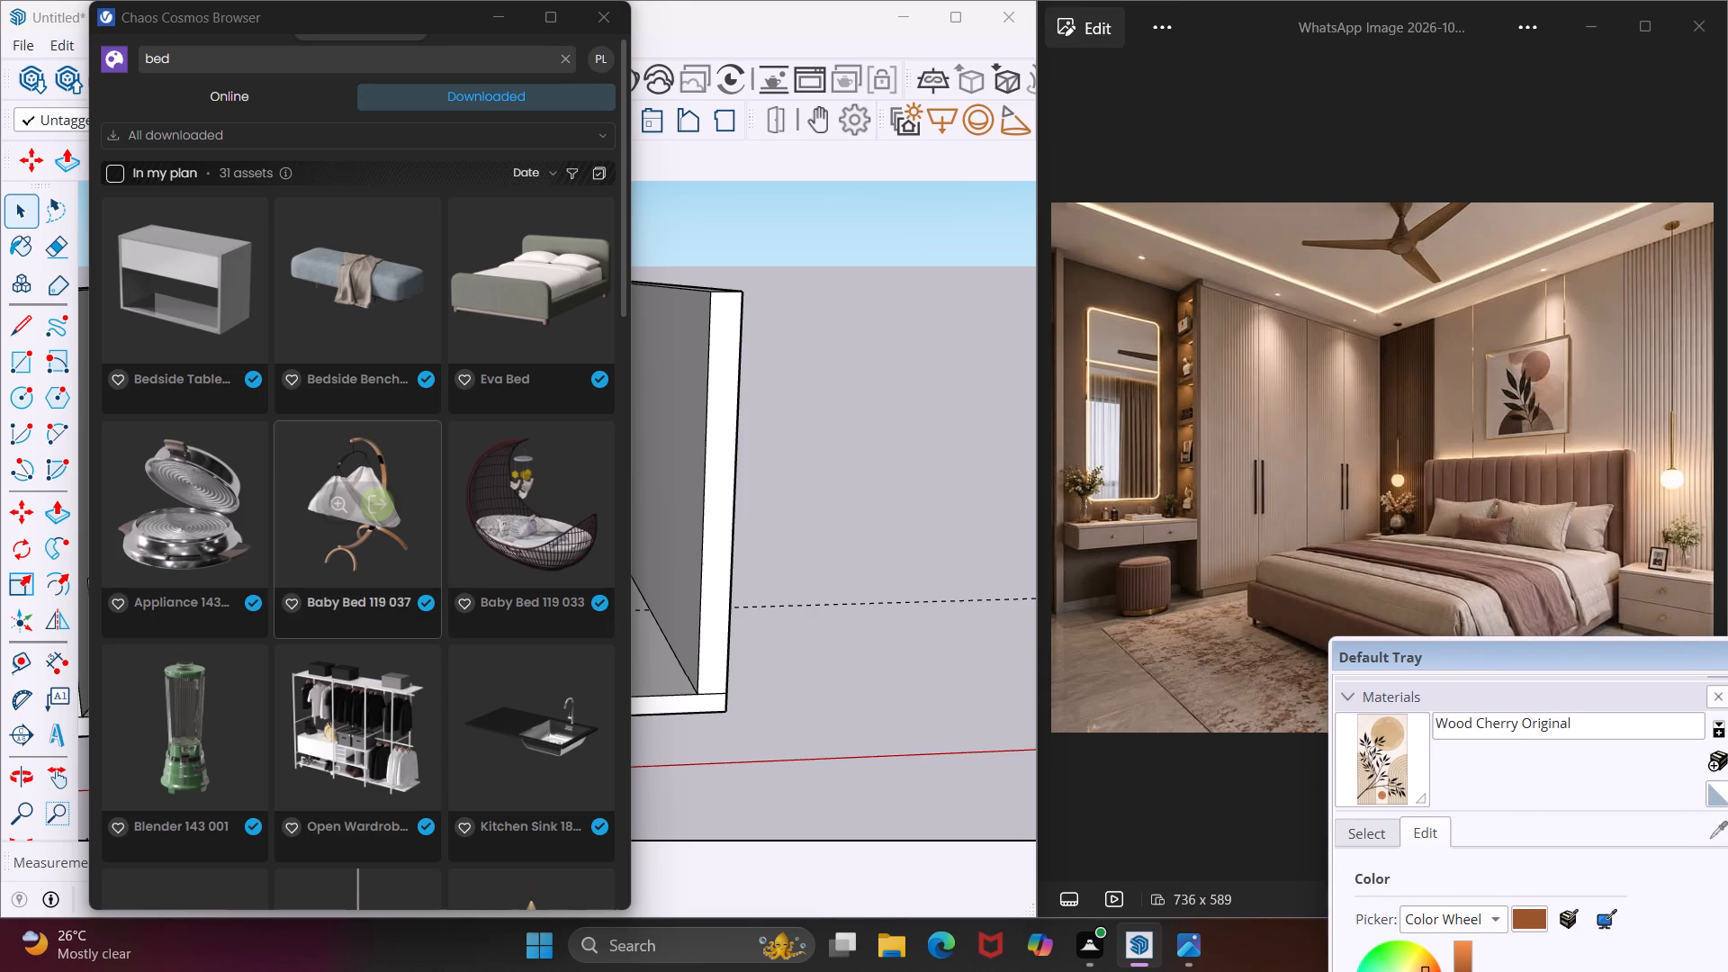
pyautogui.scroll(-6, 303, 426)
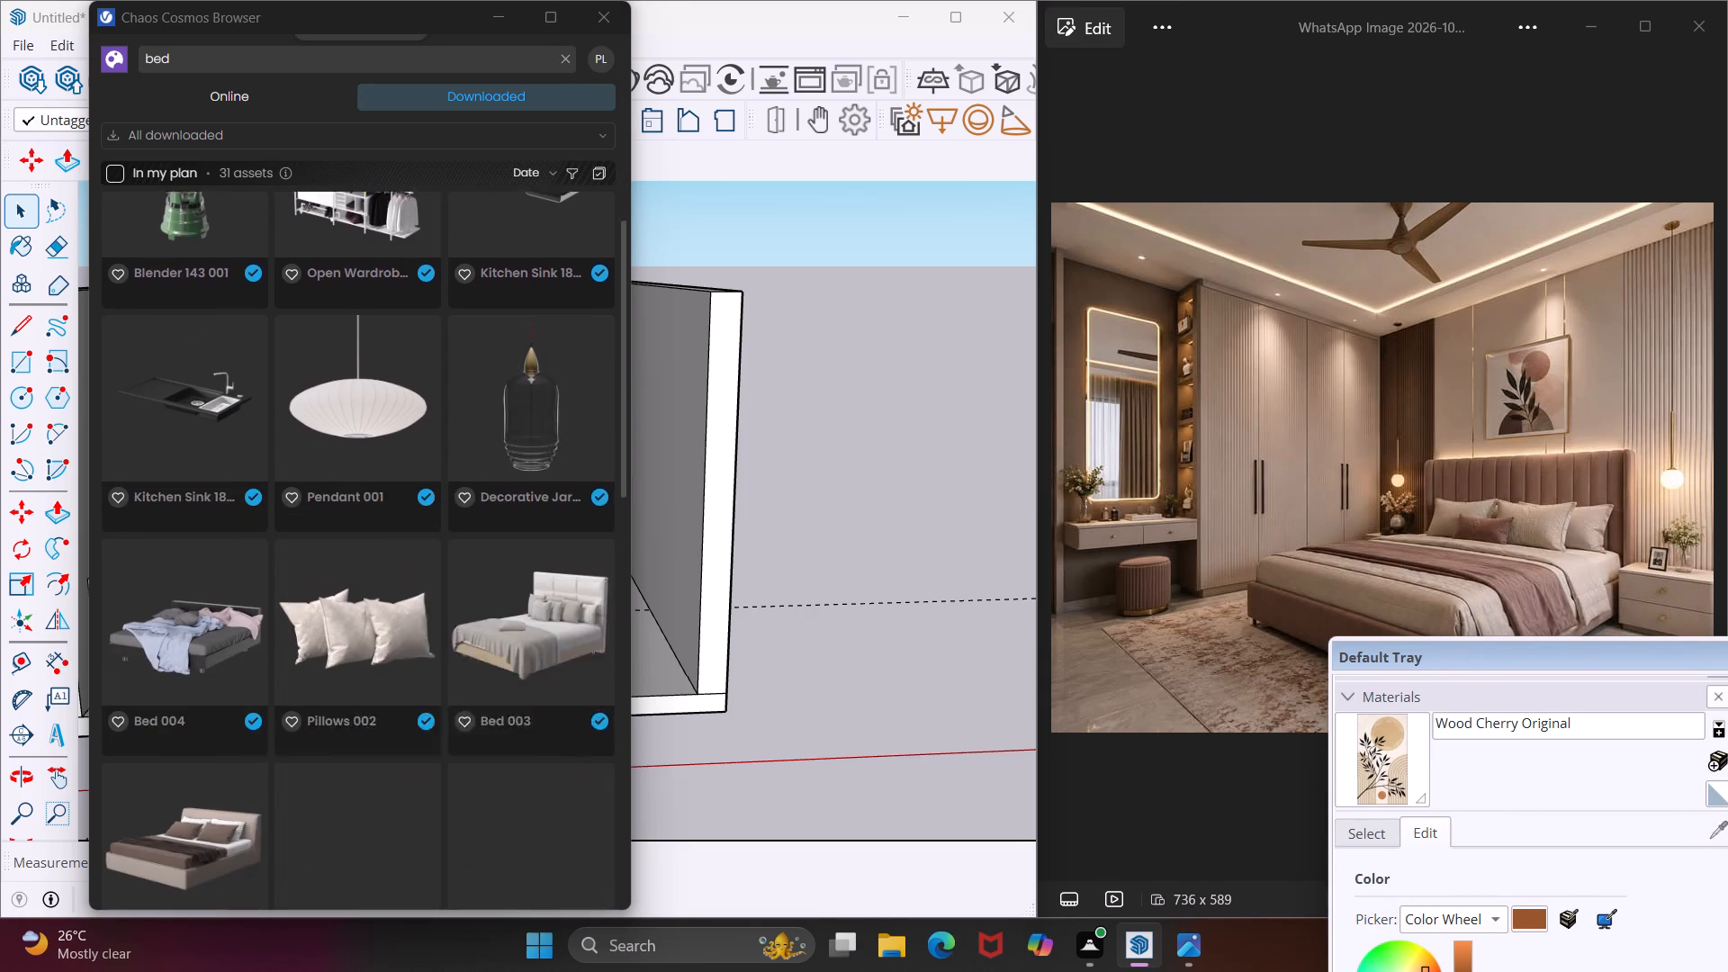
pyautogui.scroll(-2, 303, 426)
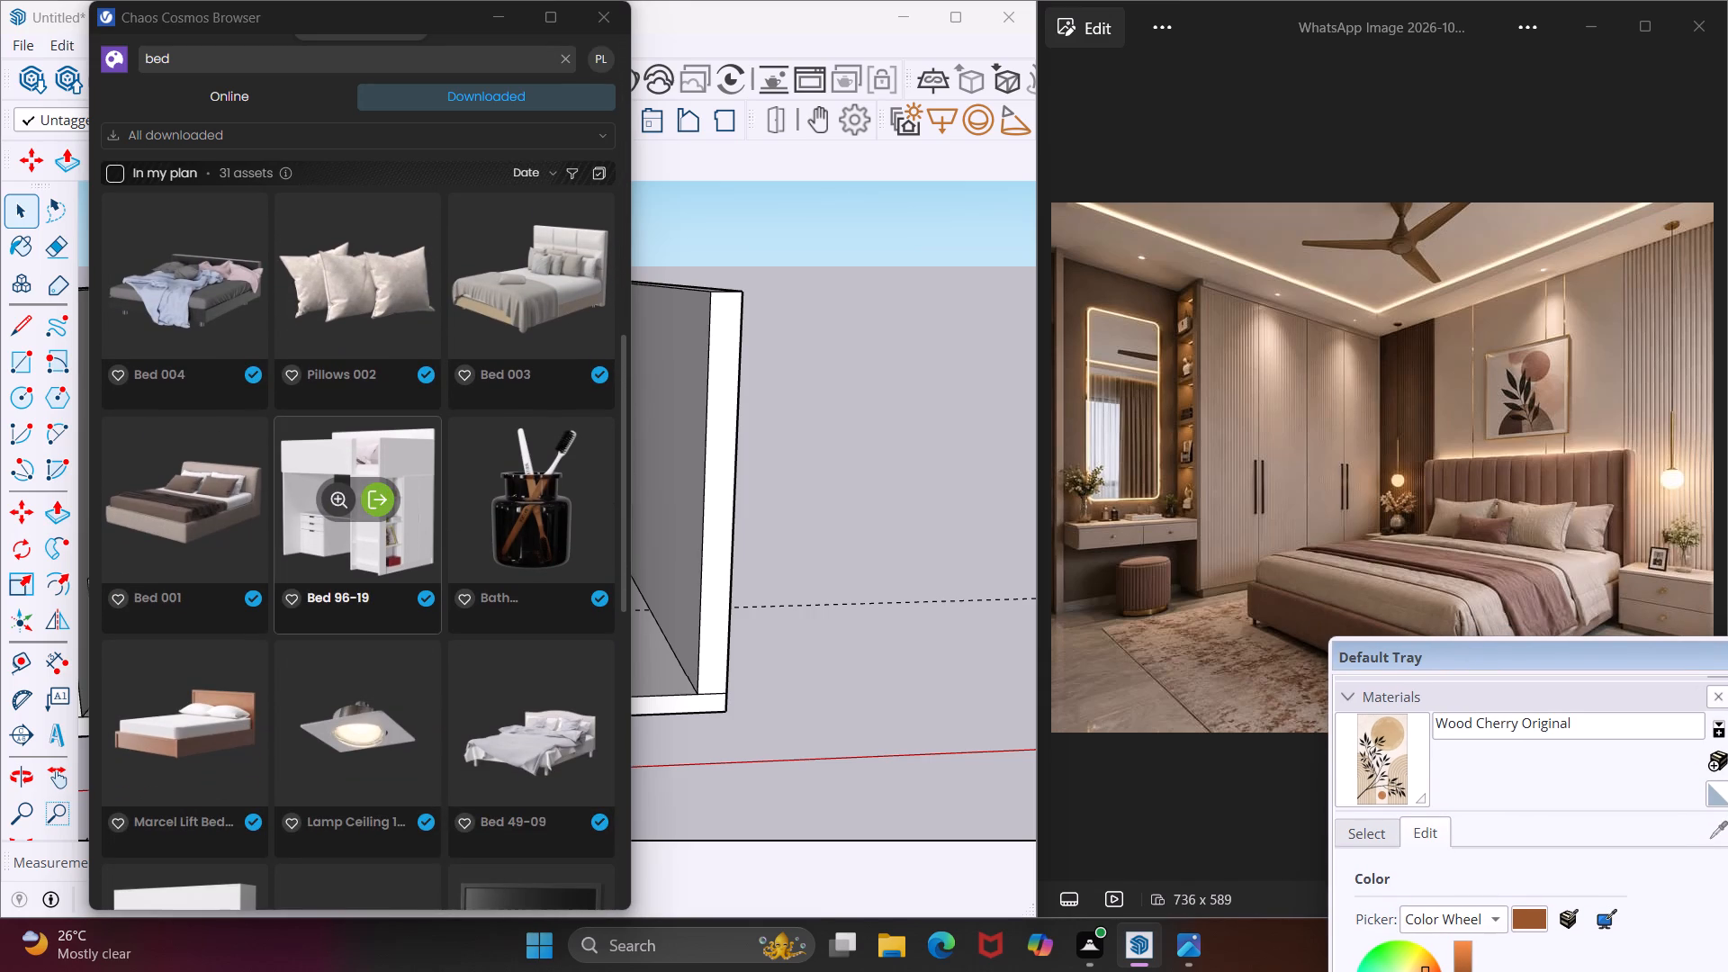
pyautogui.scroll(-2, 301, 426)
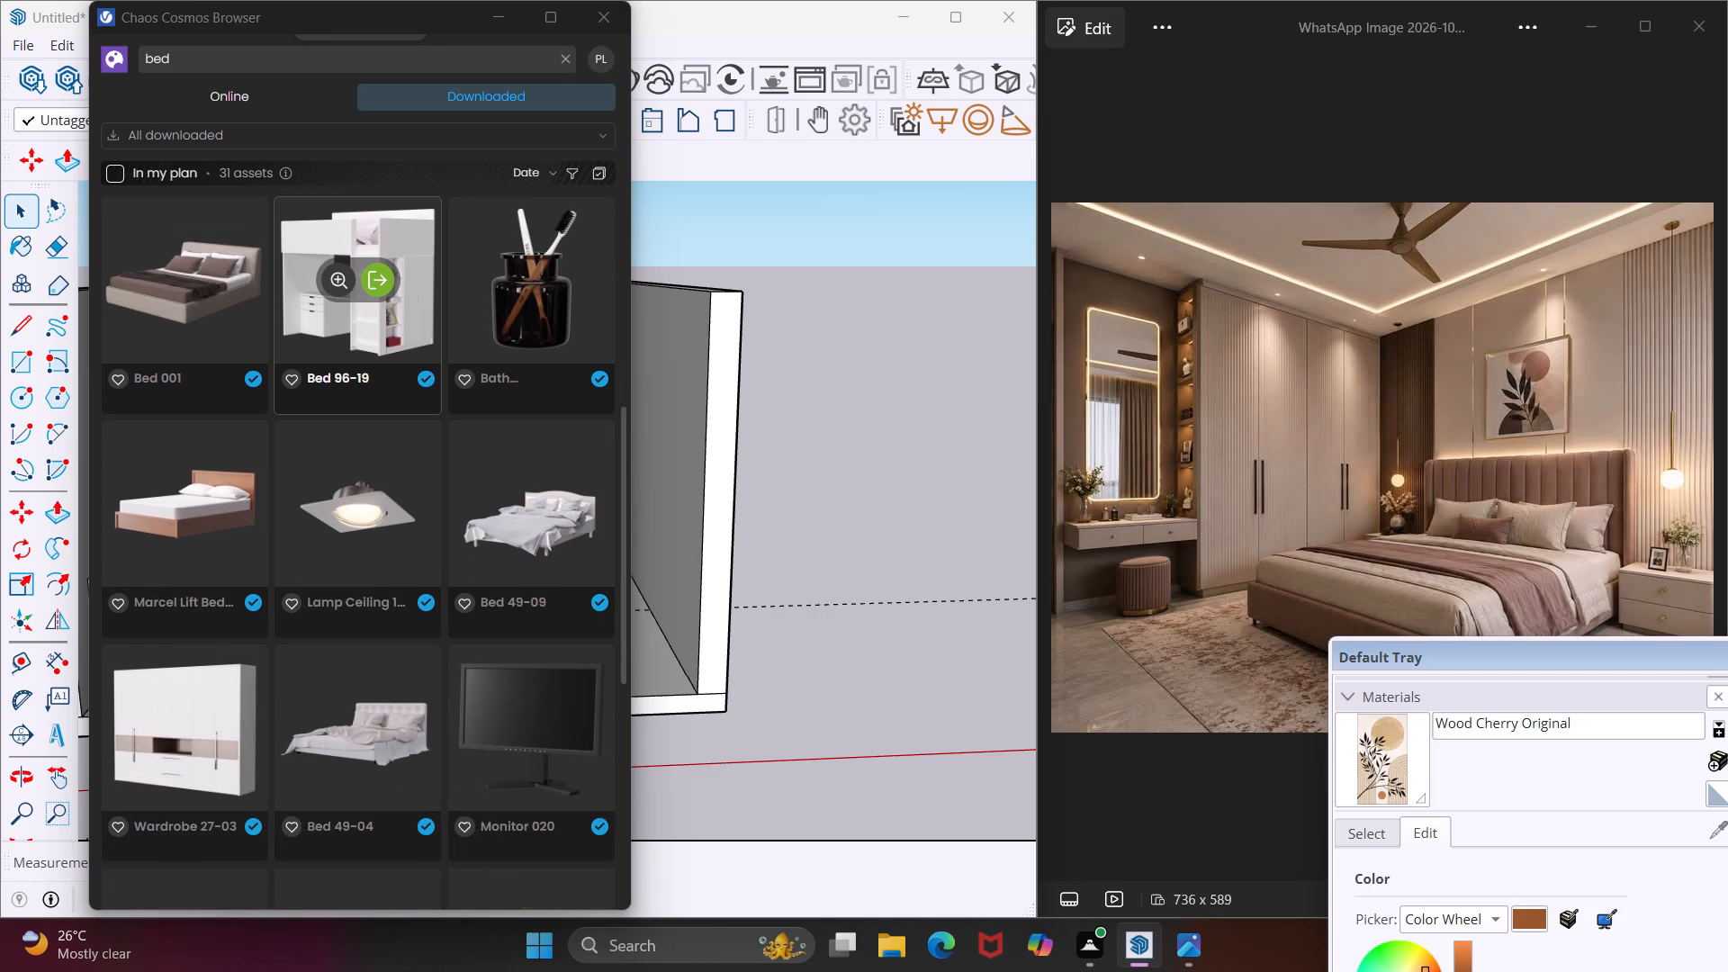
pyautogui.scroll(-4, 301, 426)
pyautogui.scroll(3, 301, 426)
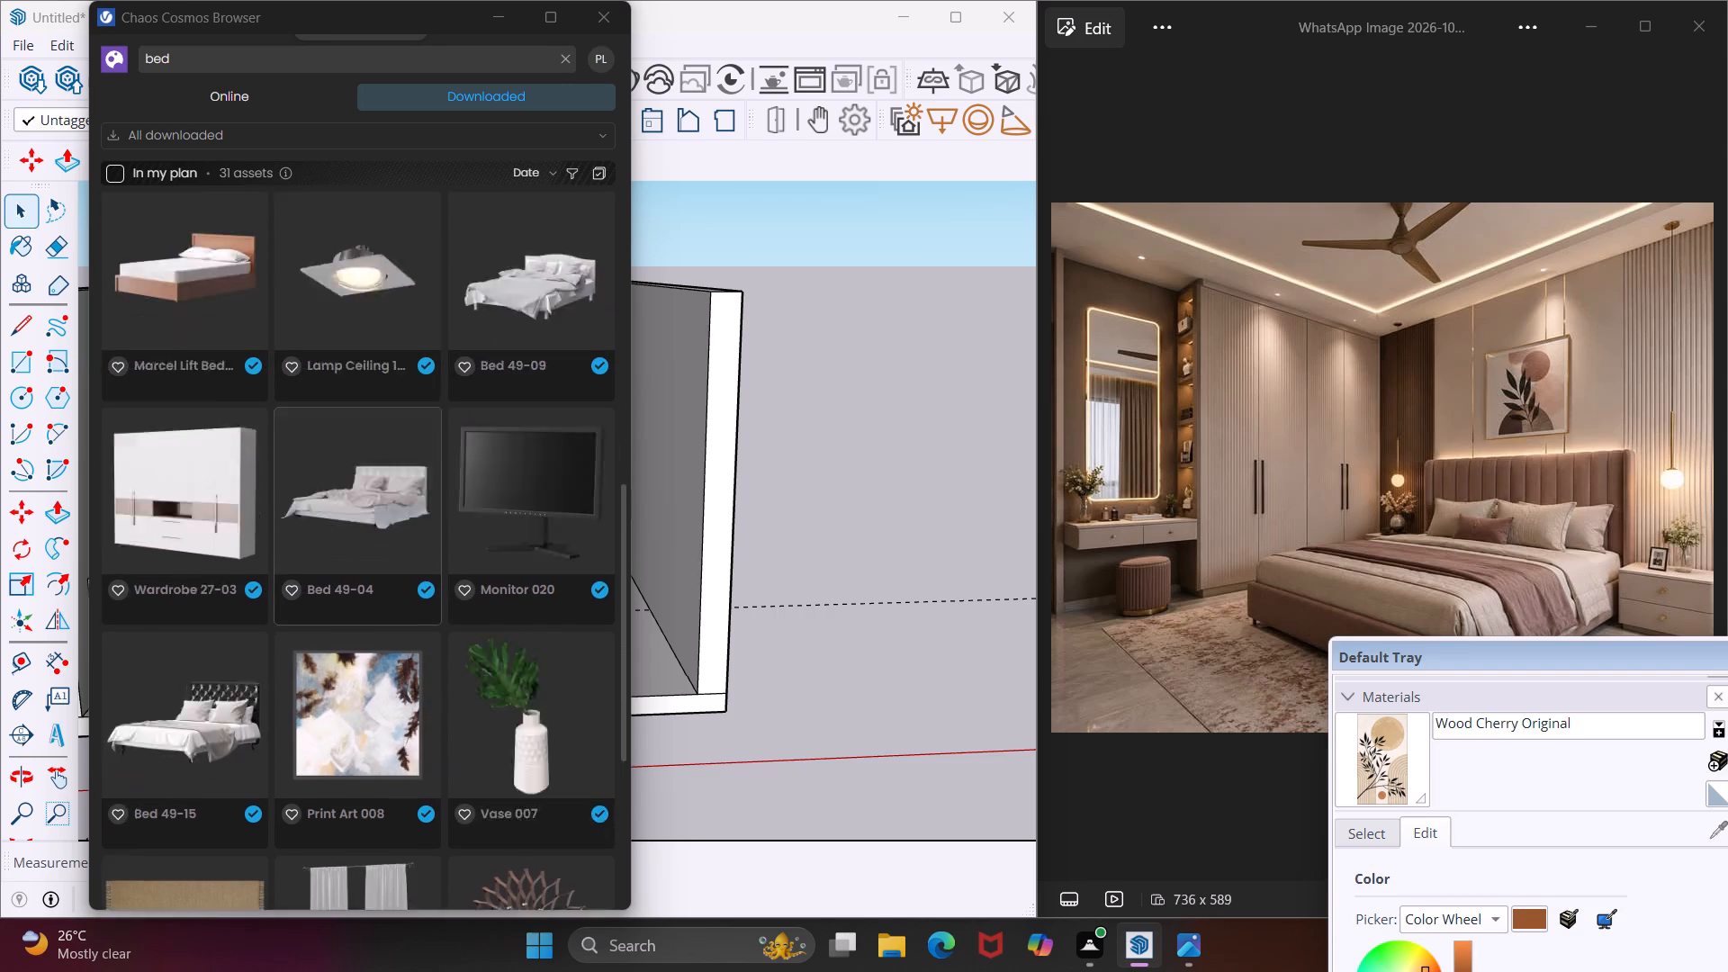
pyautogui.scroll(4, 301, 426)
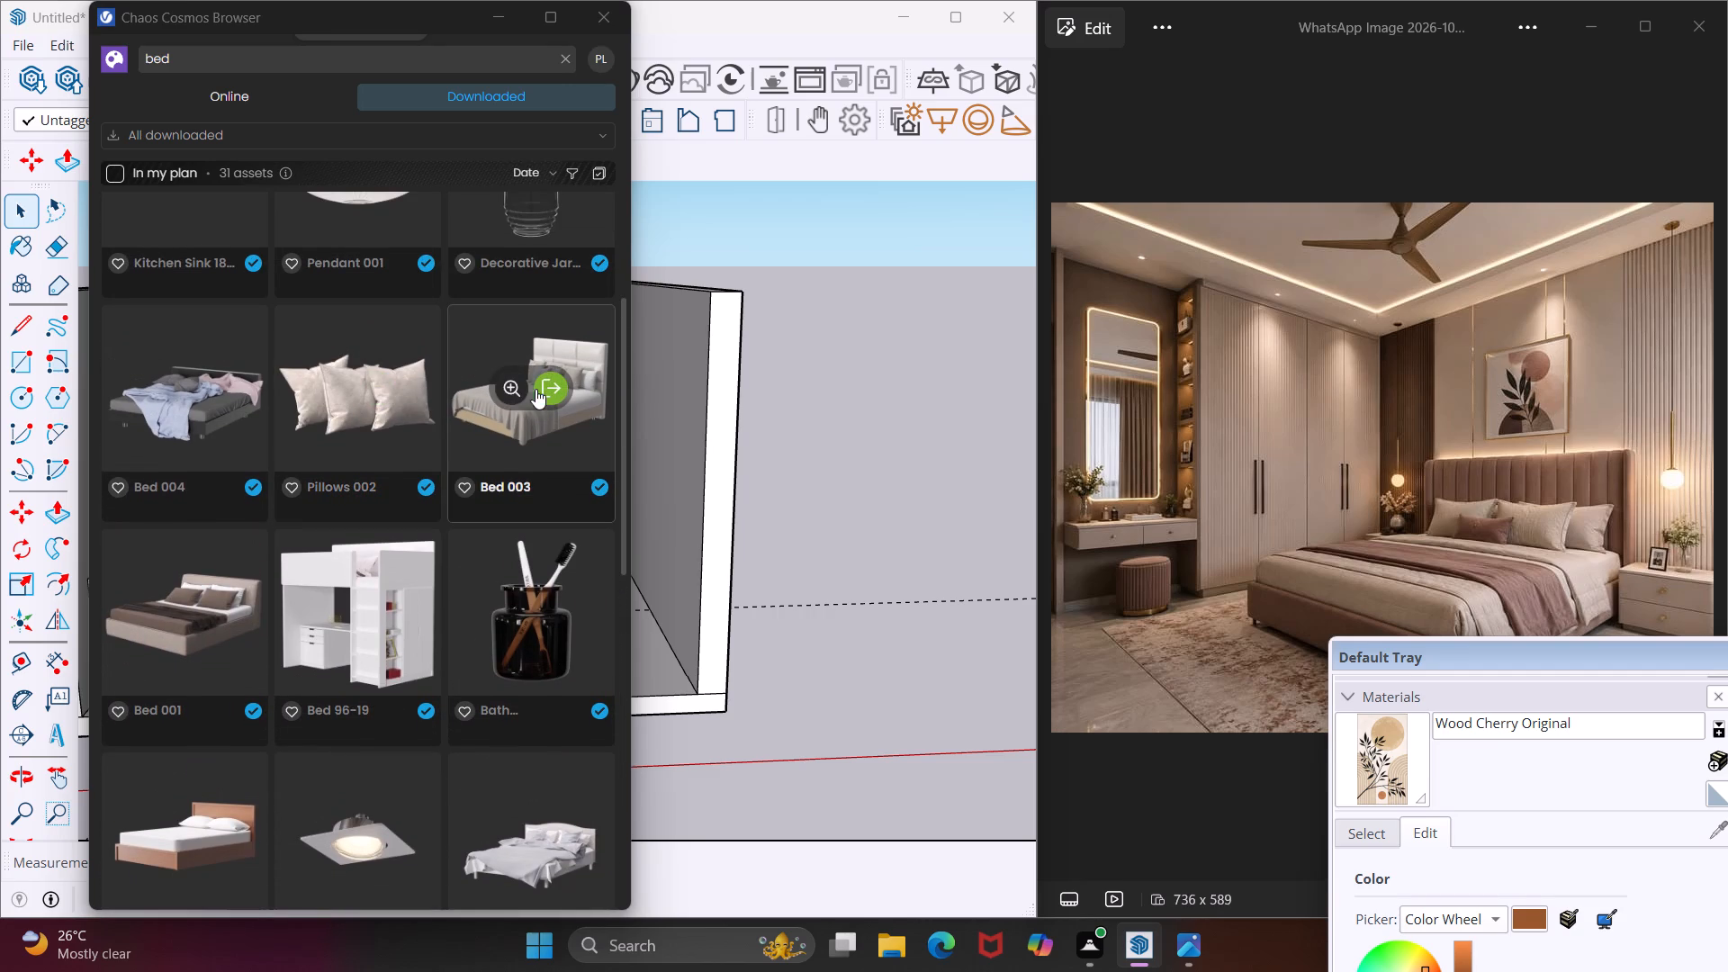
pyautogui.click(544, 387)
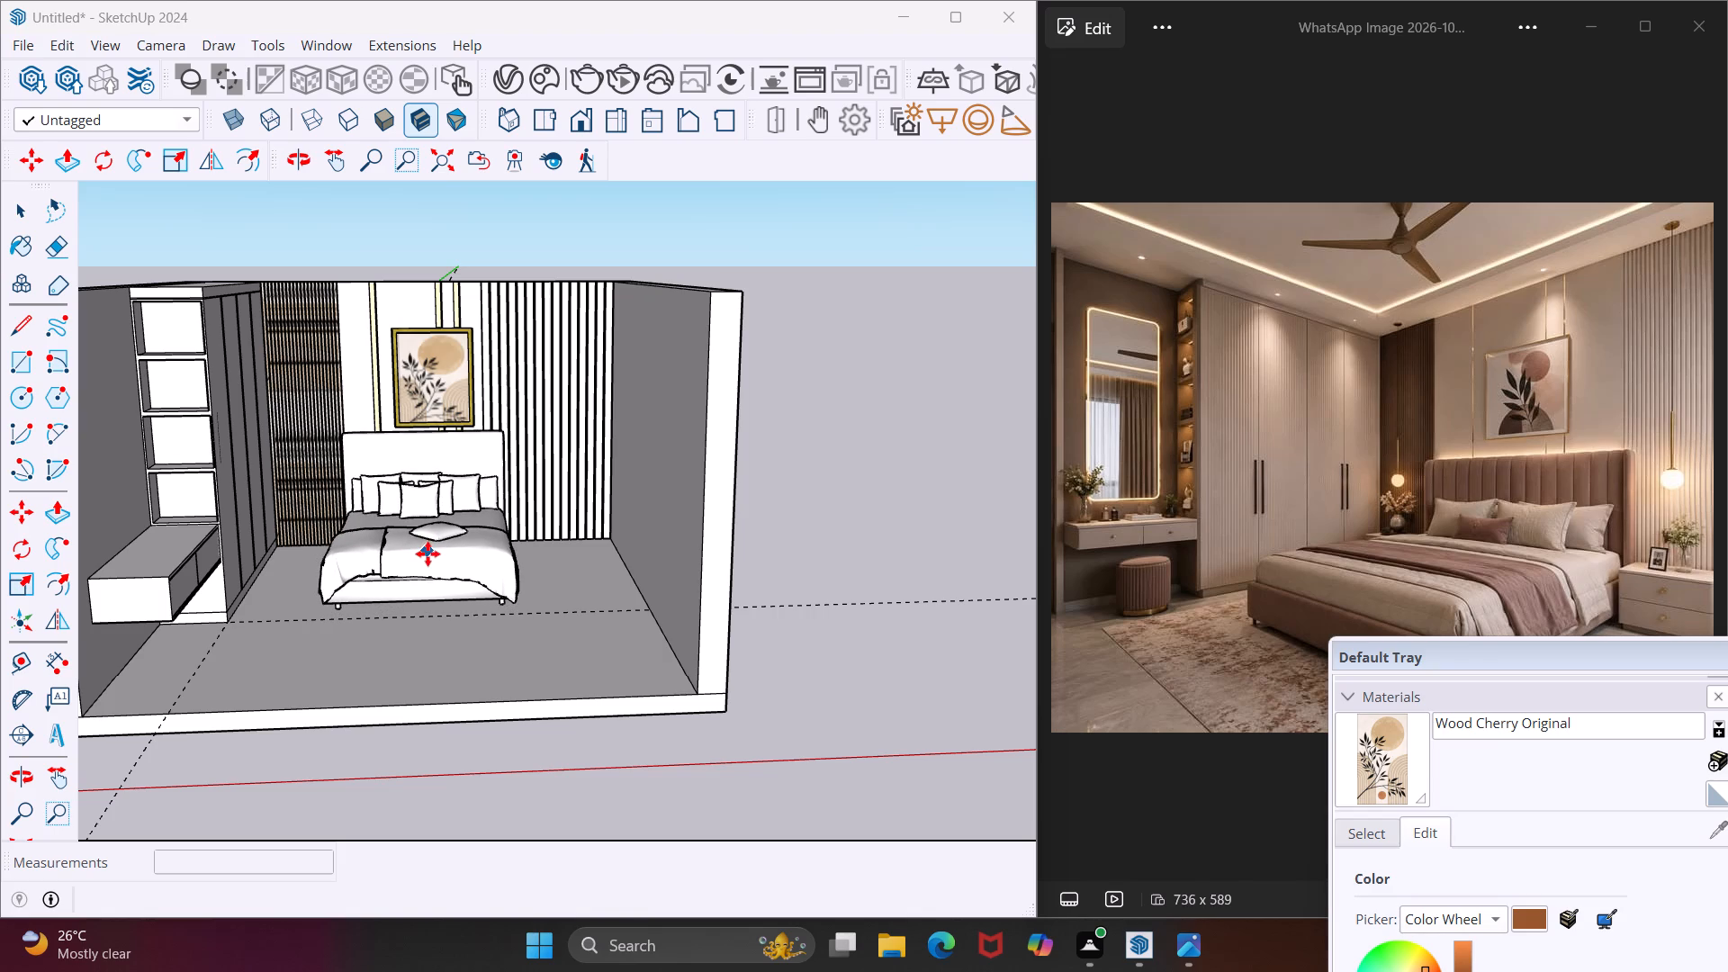
pyautogui.click(427, 553)
pyautogui.press('Escape')
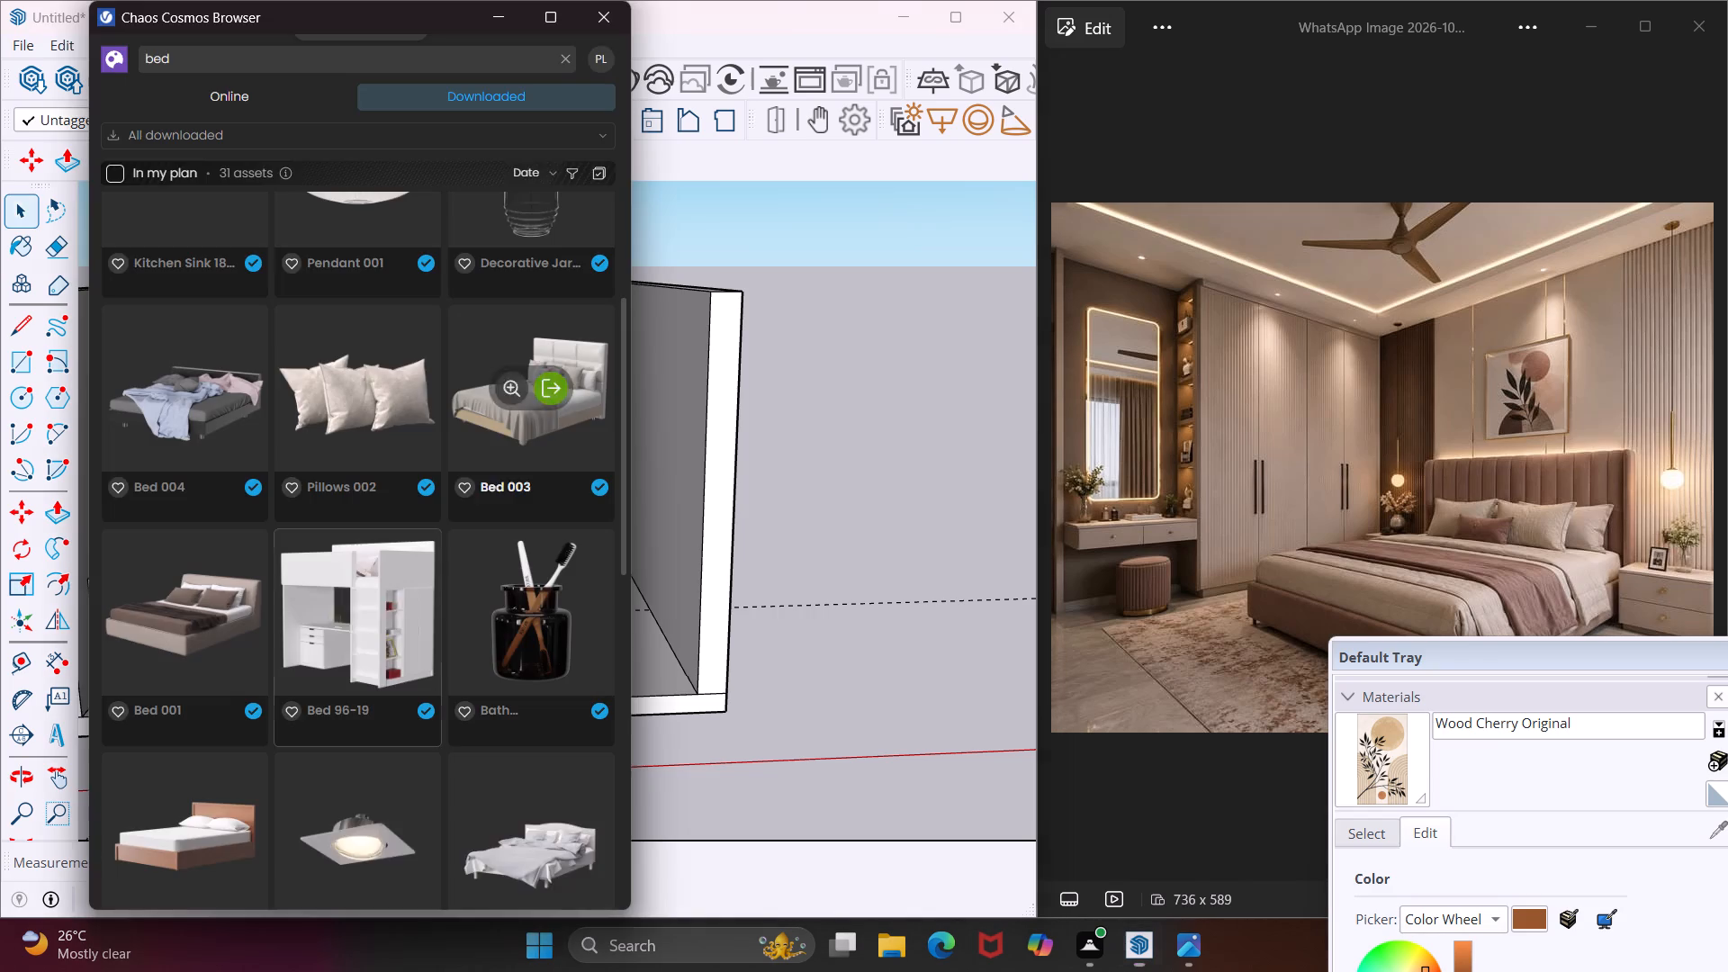
pyautogui.press('space')
pyautogui.press('Escape')
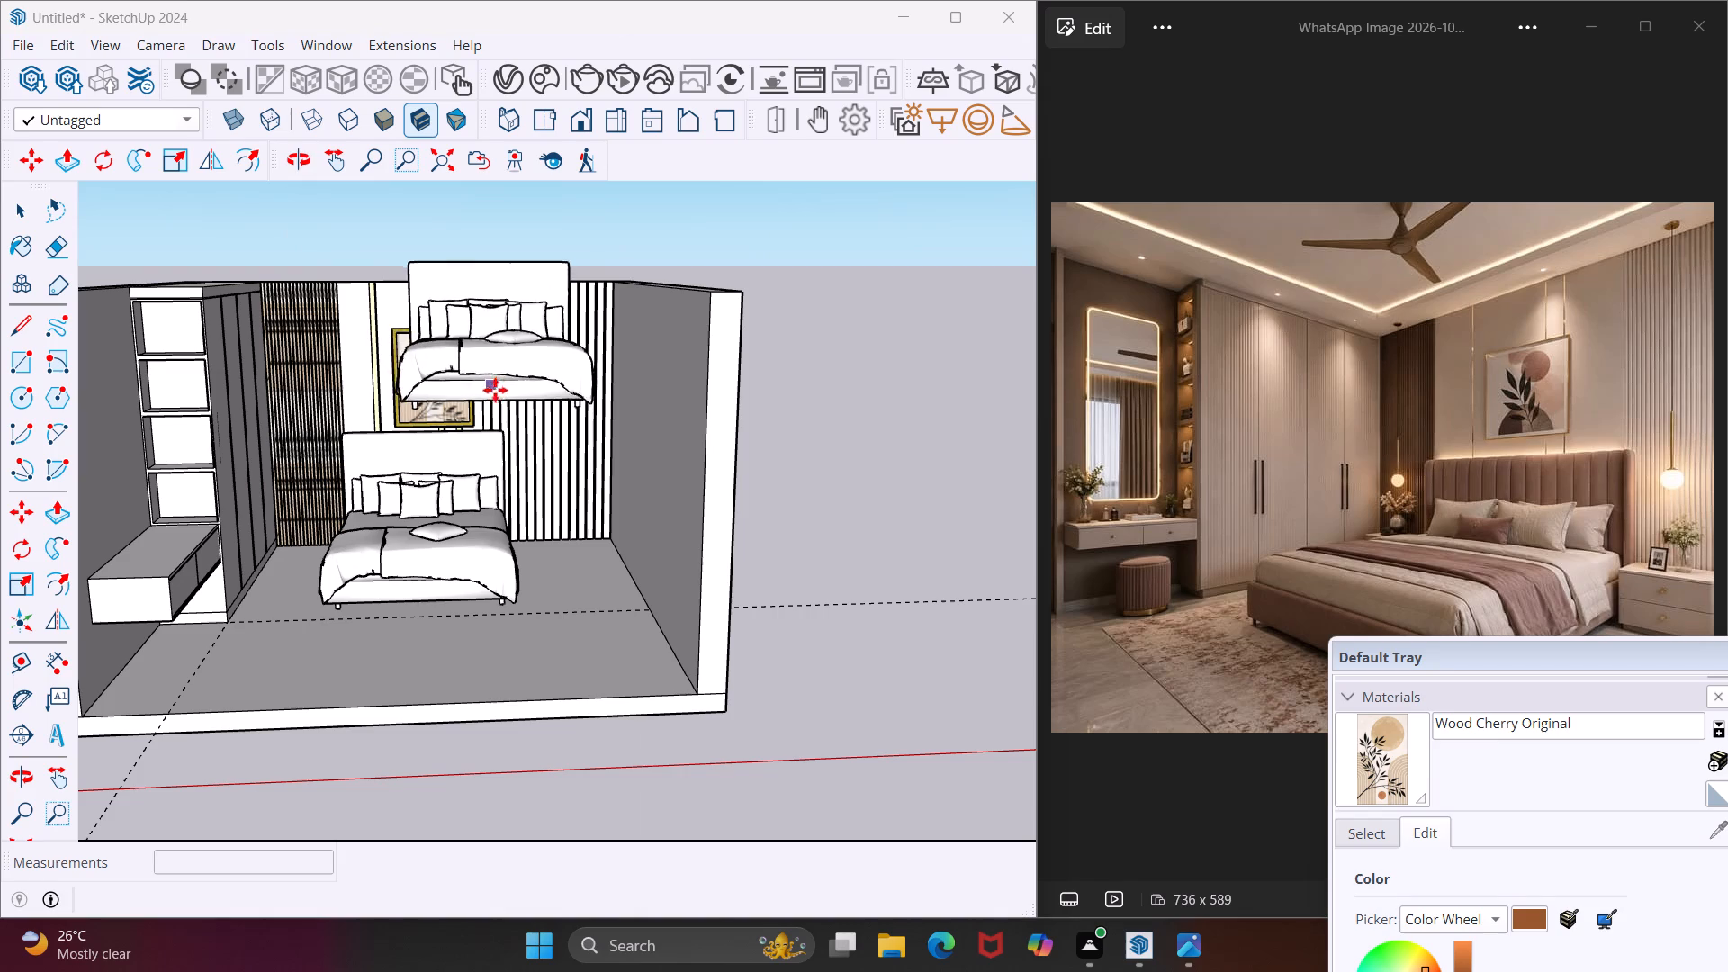
pyautogui.click(820, 611)
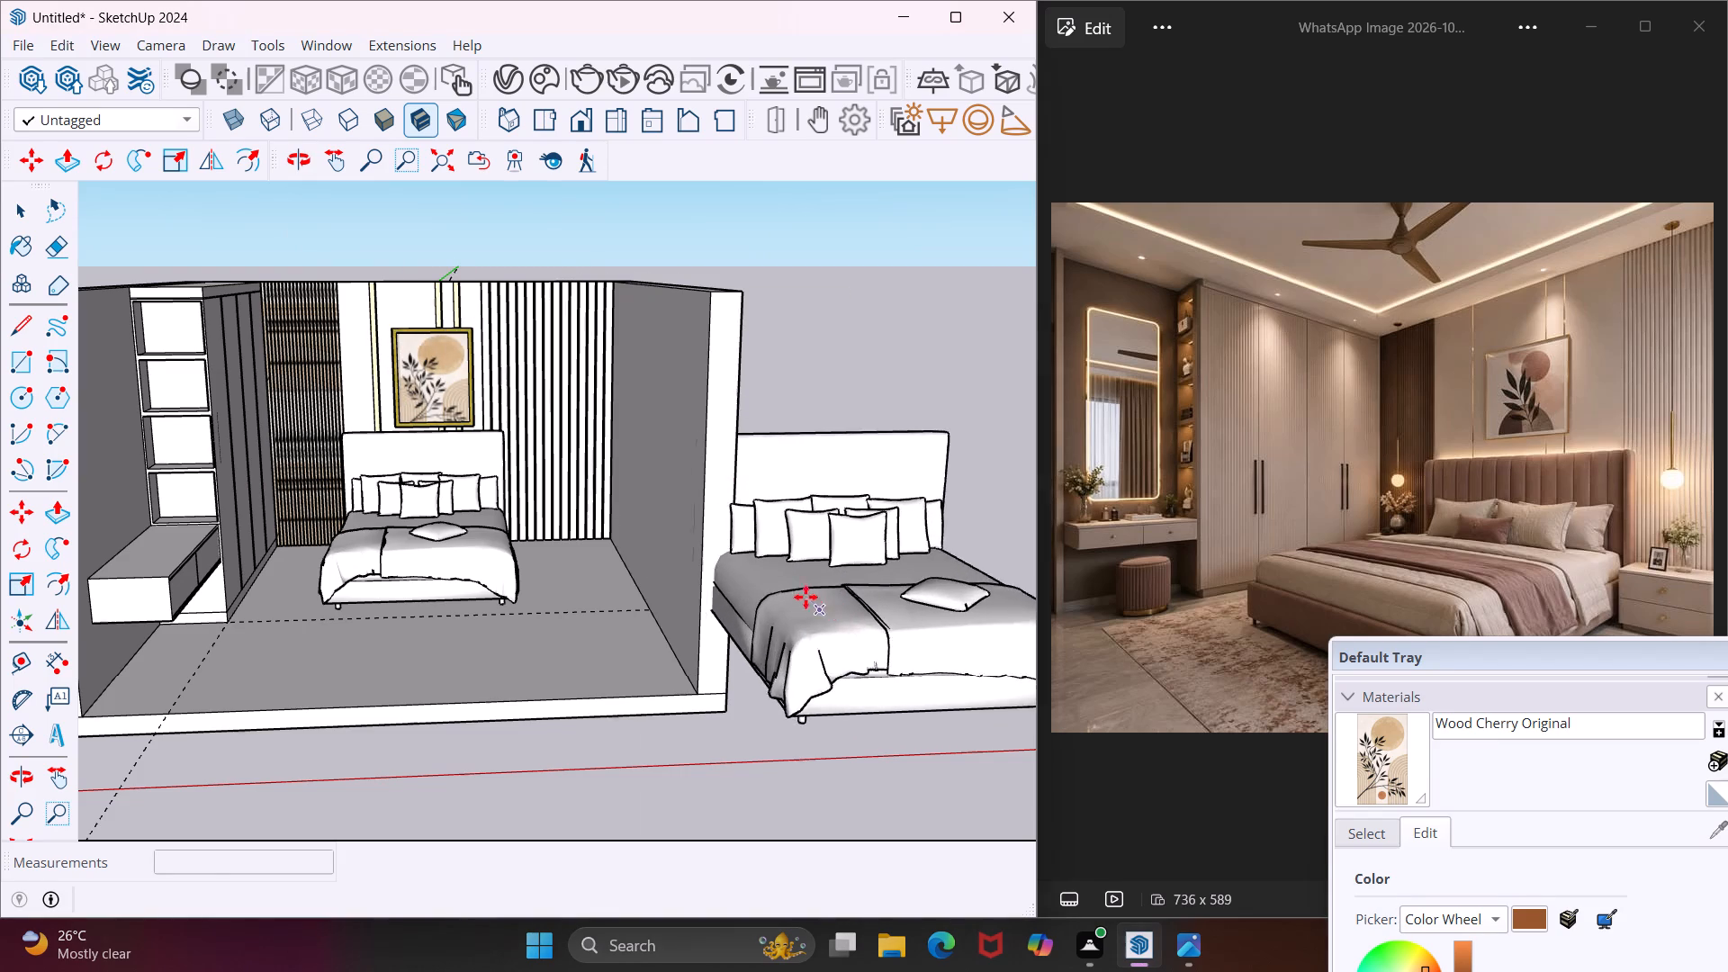
pyautogui.press('Escape')
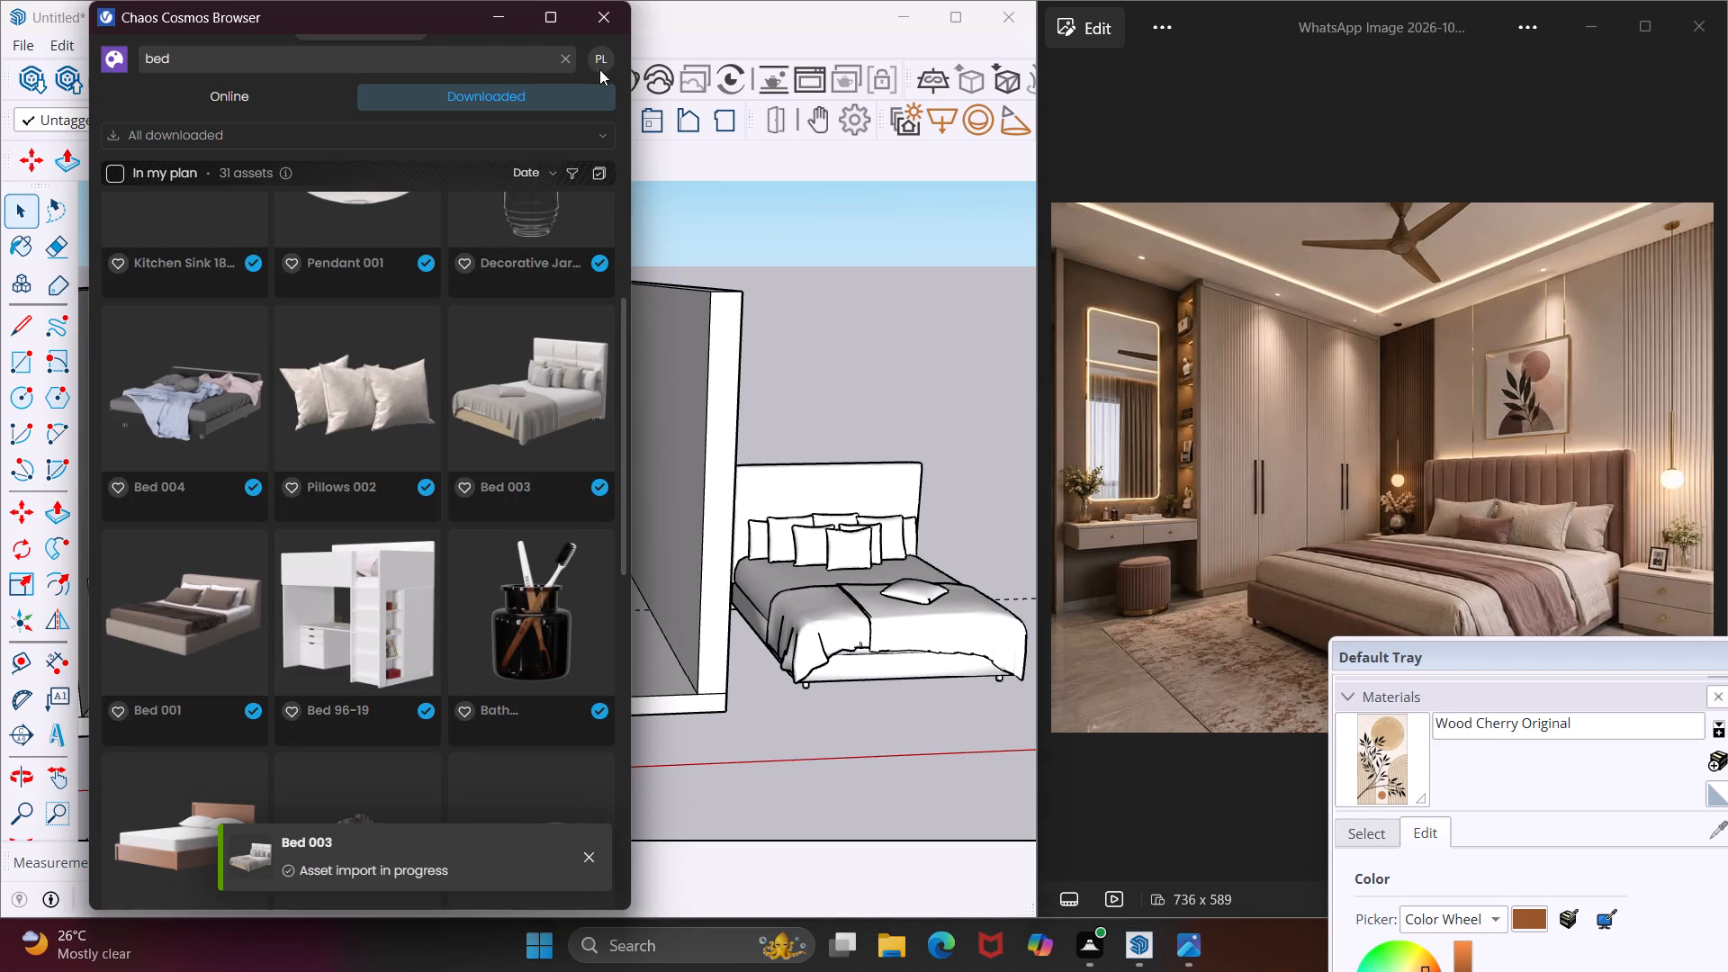
pyautogui.click(595, 31)
# Delete the duplicate bed standing outside the room.
pyautogui.click(808, 570)
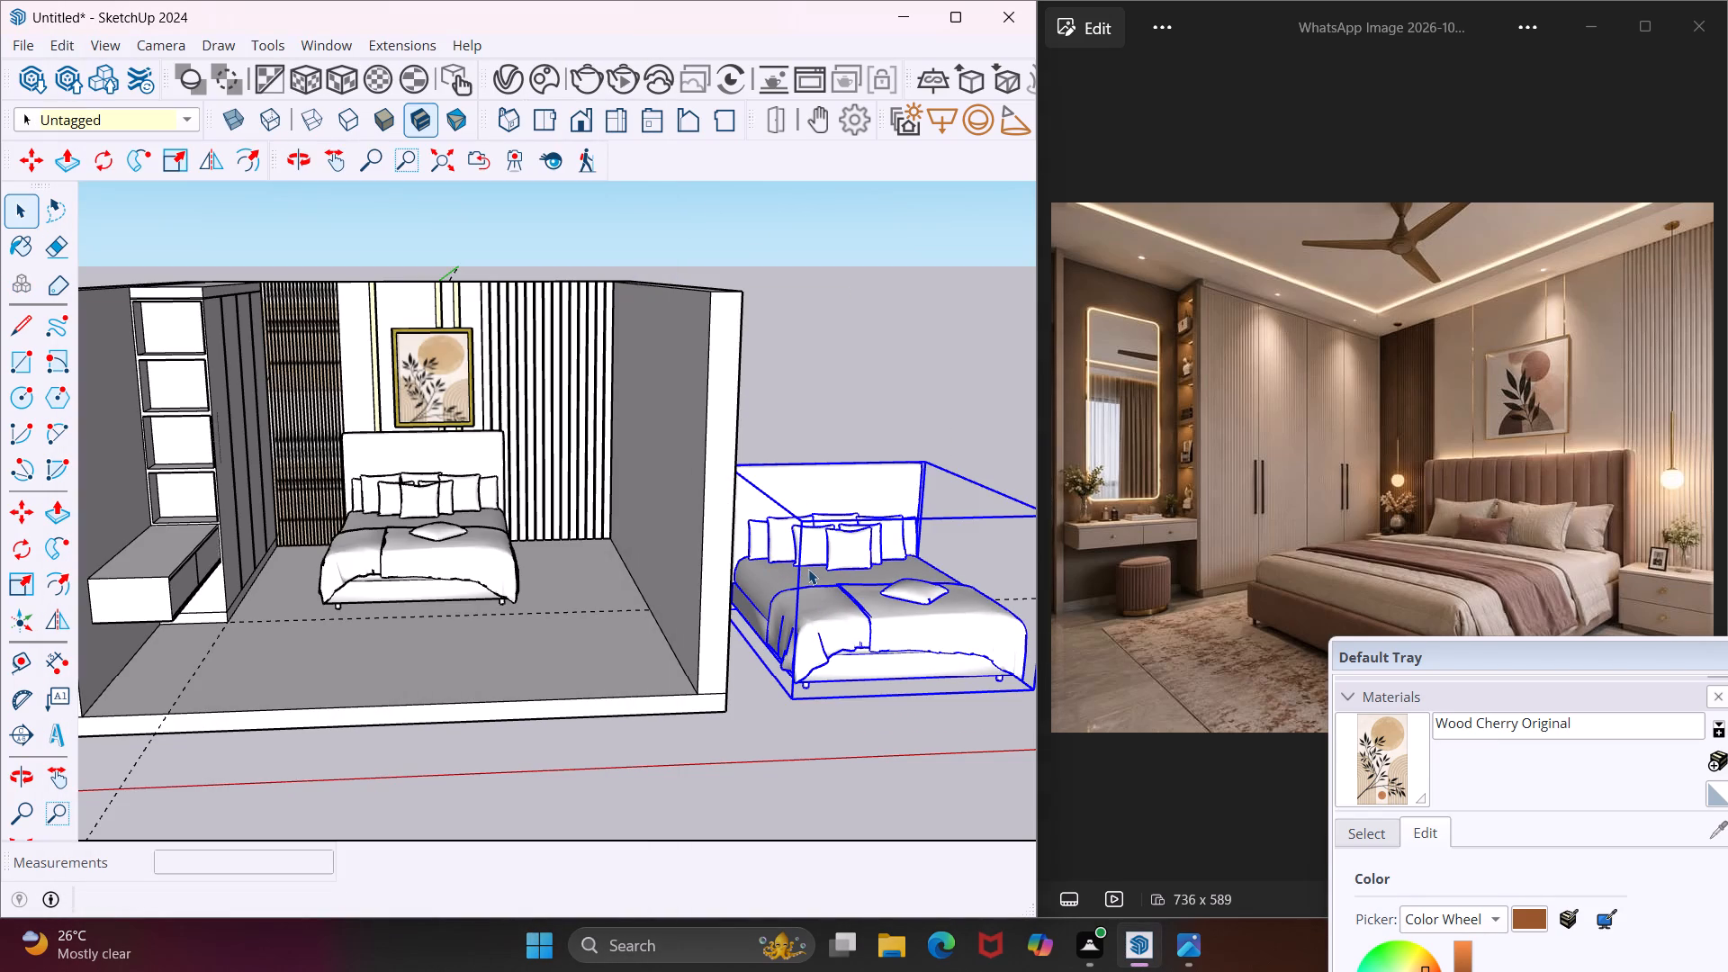
pyautogui.press('Delete')
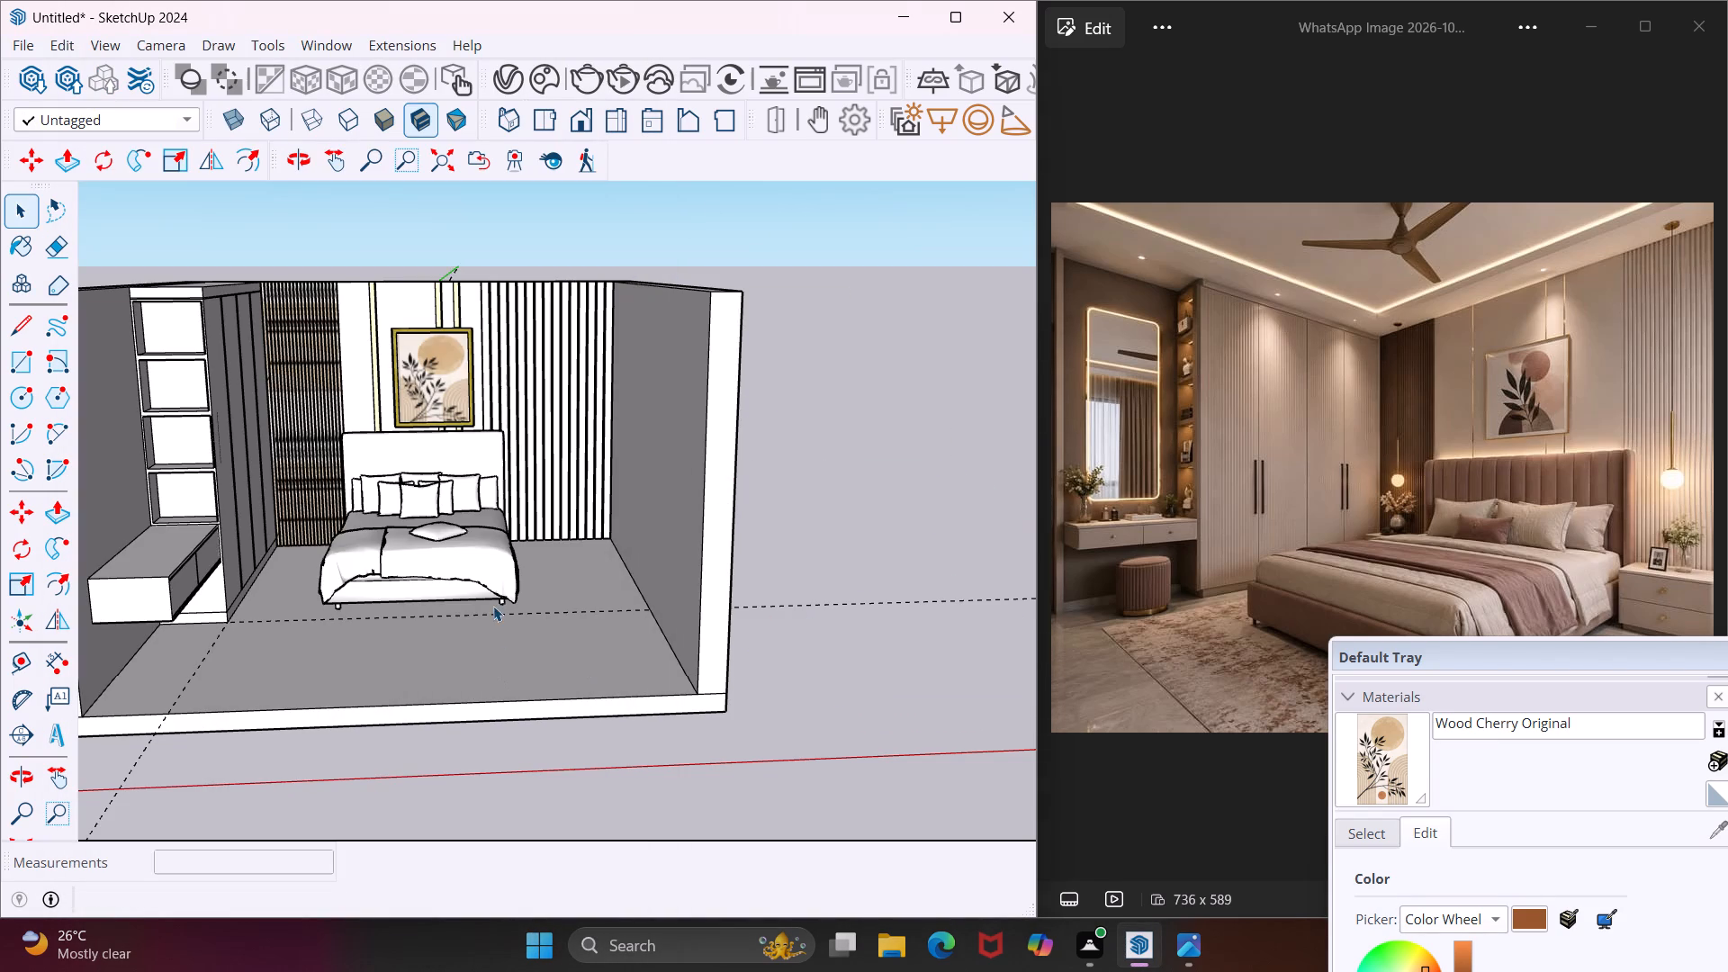
# Scale the bed under the painting to 6' along the red axis and 6' along the green axis, and clear the selection.
pyautogui.click(489, 600)
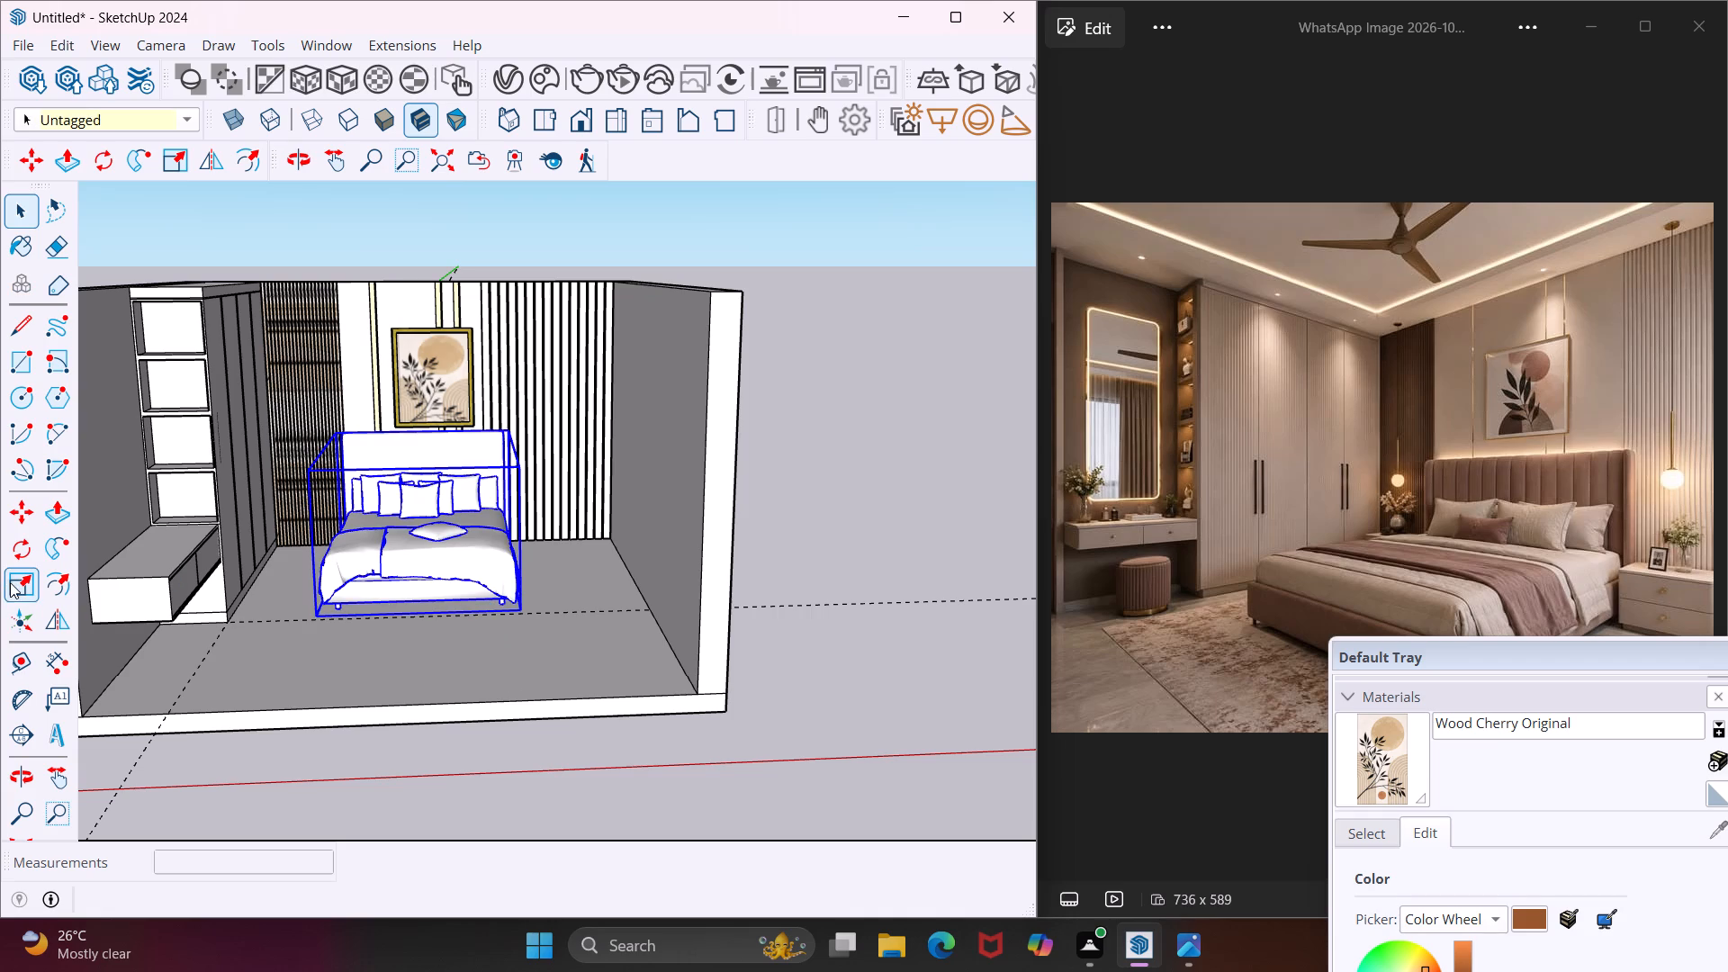
pyautogui.click(11, 582)
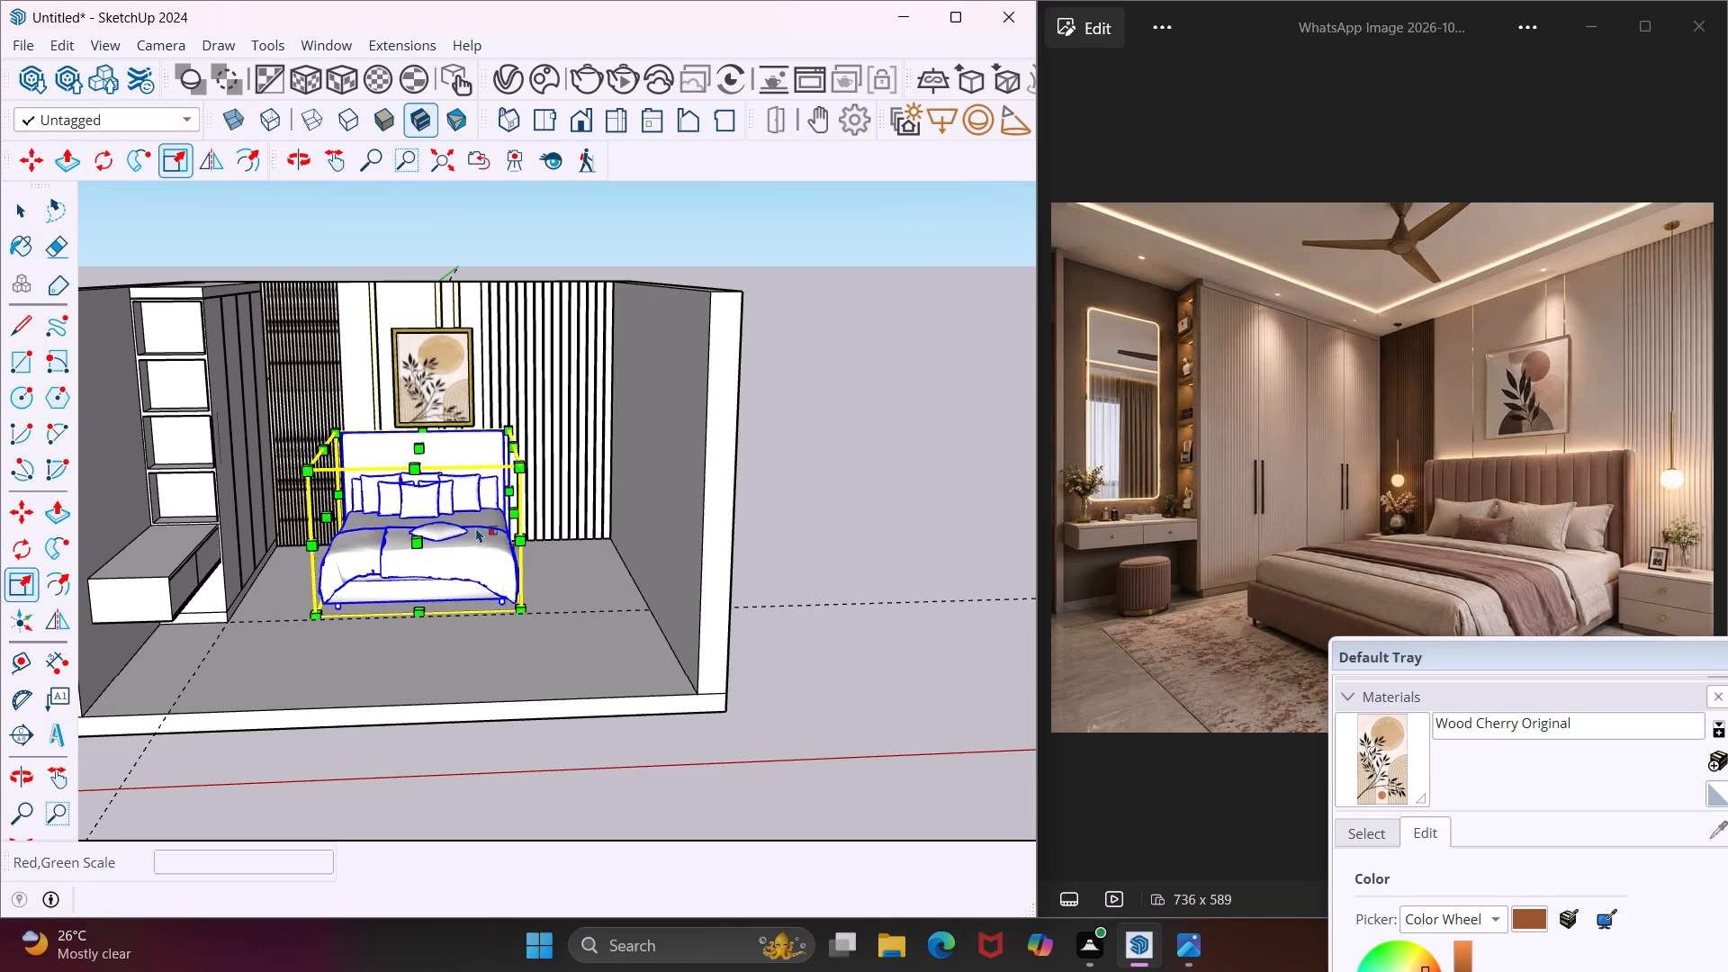
pyautogui.click(508, 518)
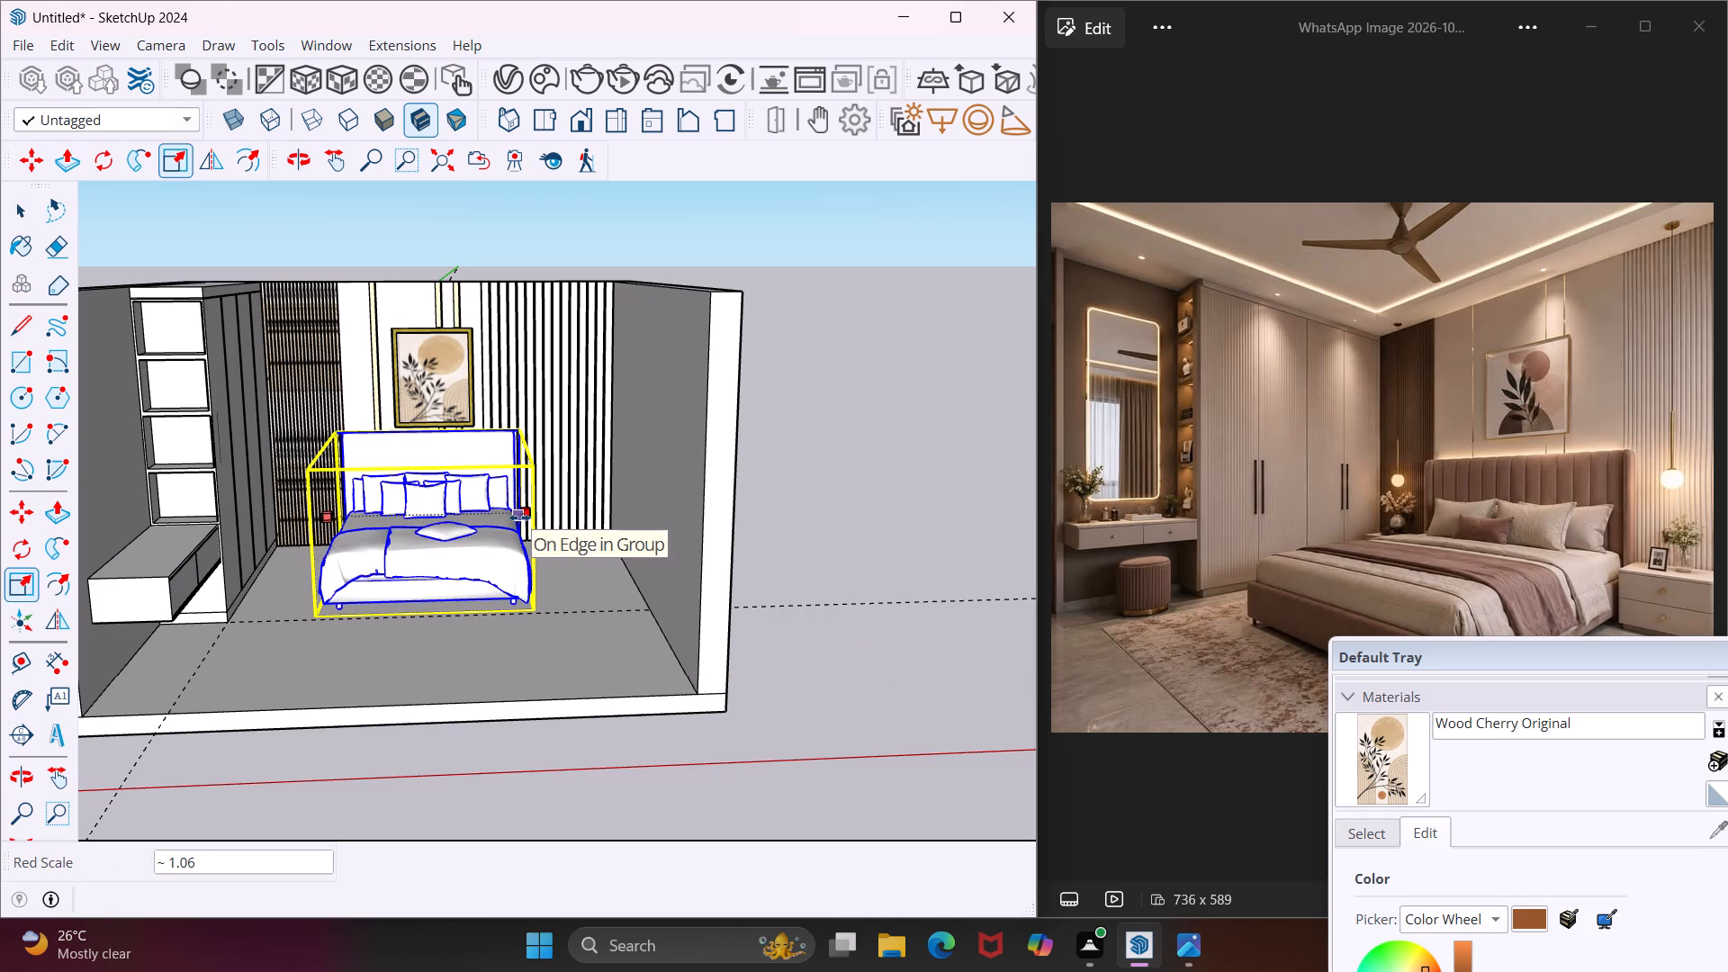
pyautogui.press('6')
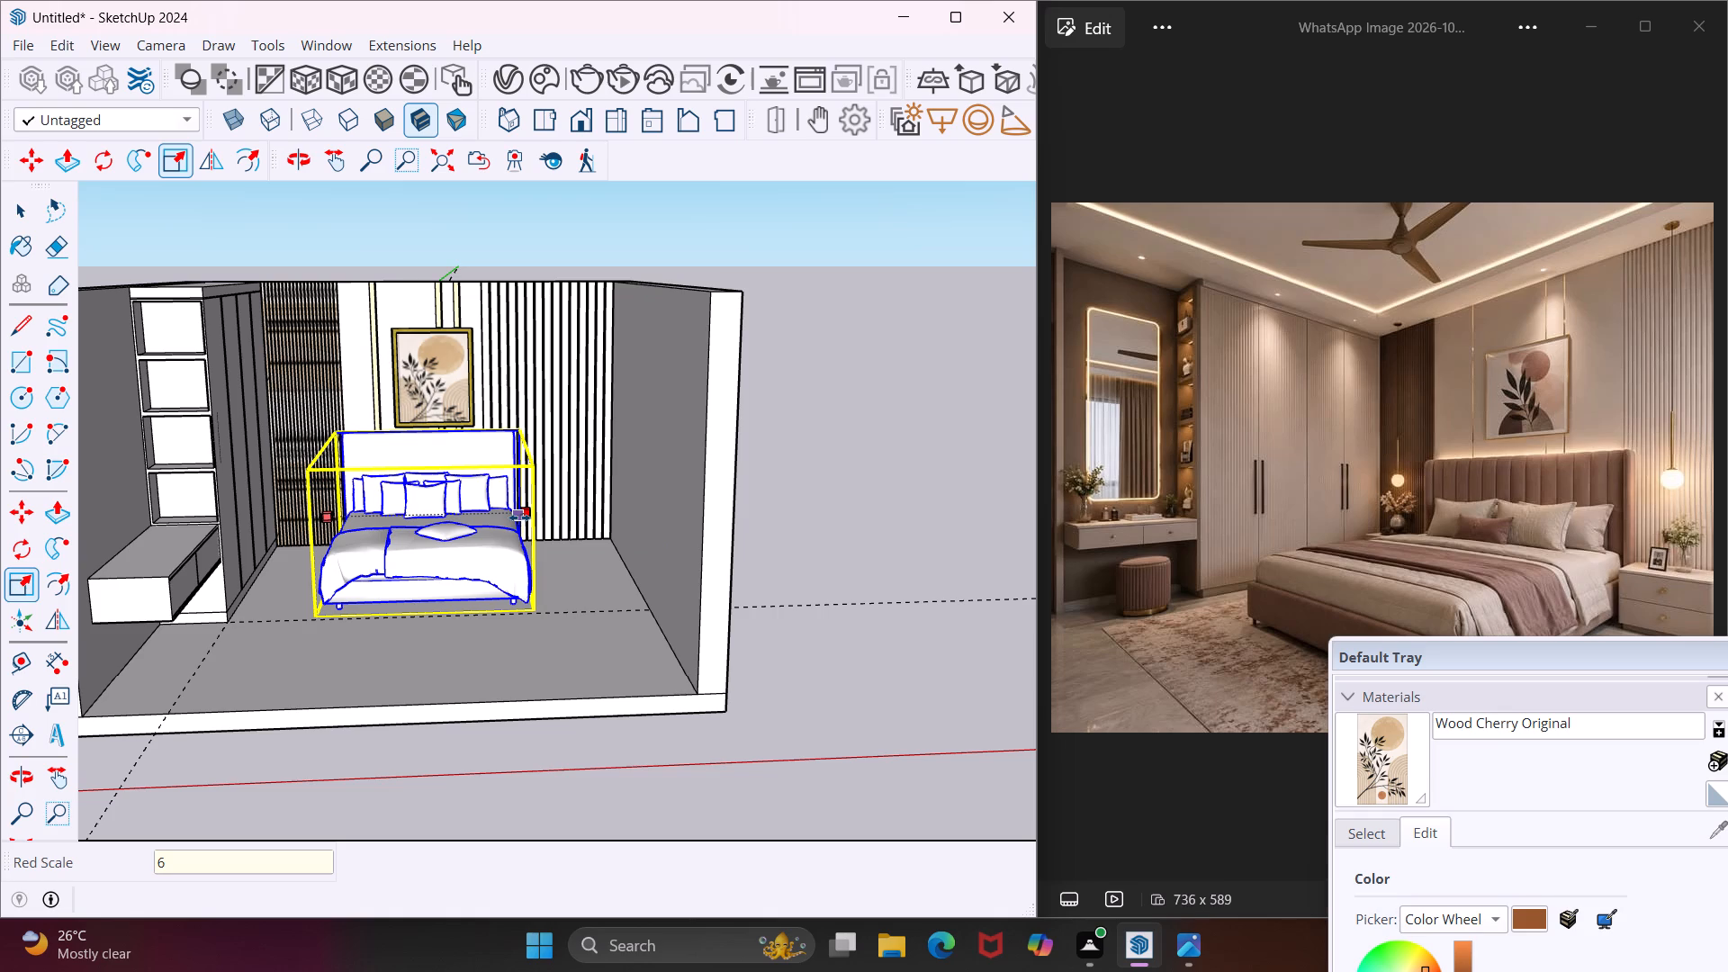
pyautogui.press("'")
pyautogui.press('Return')
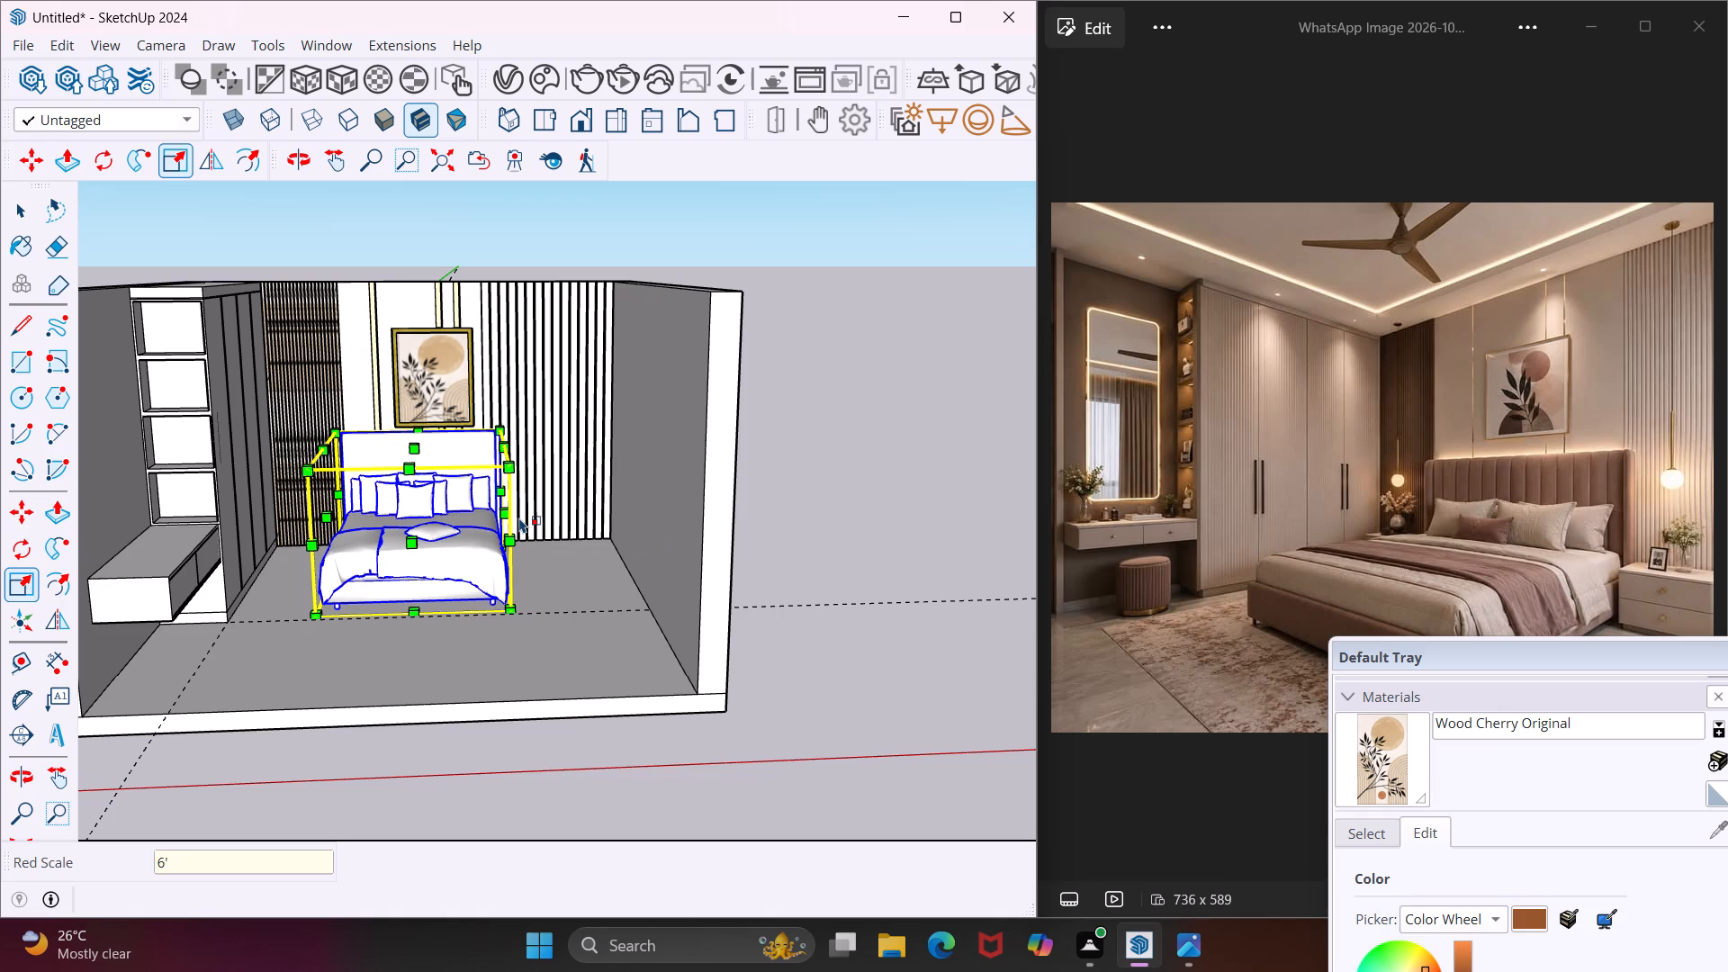
pyautogui.click(410, 538)
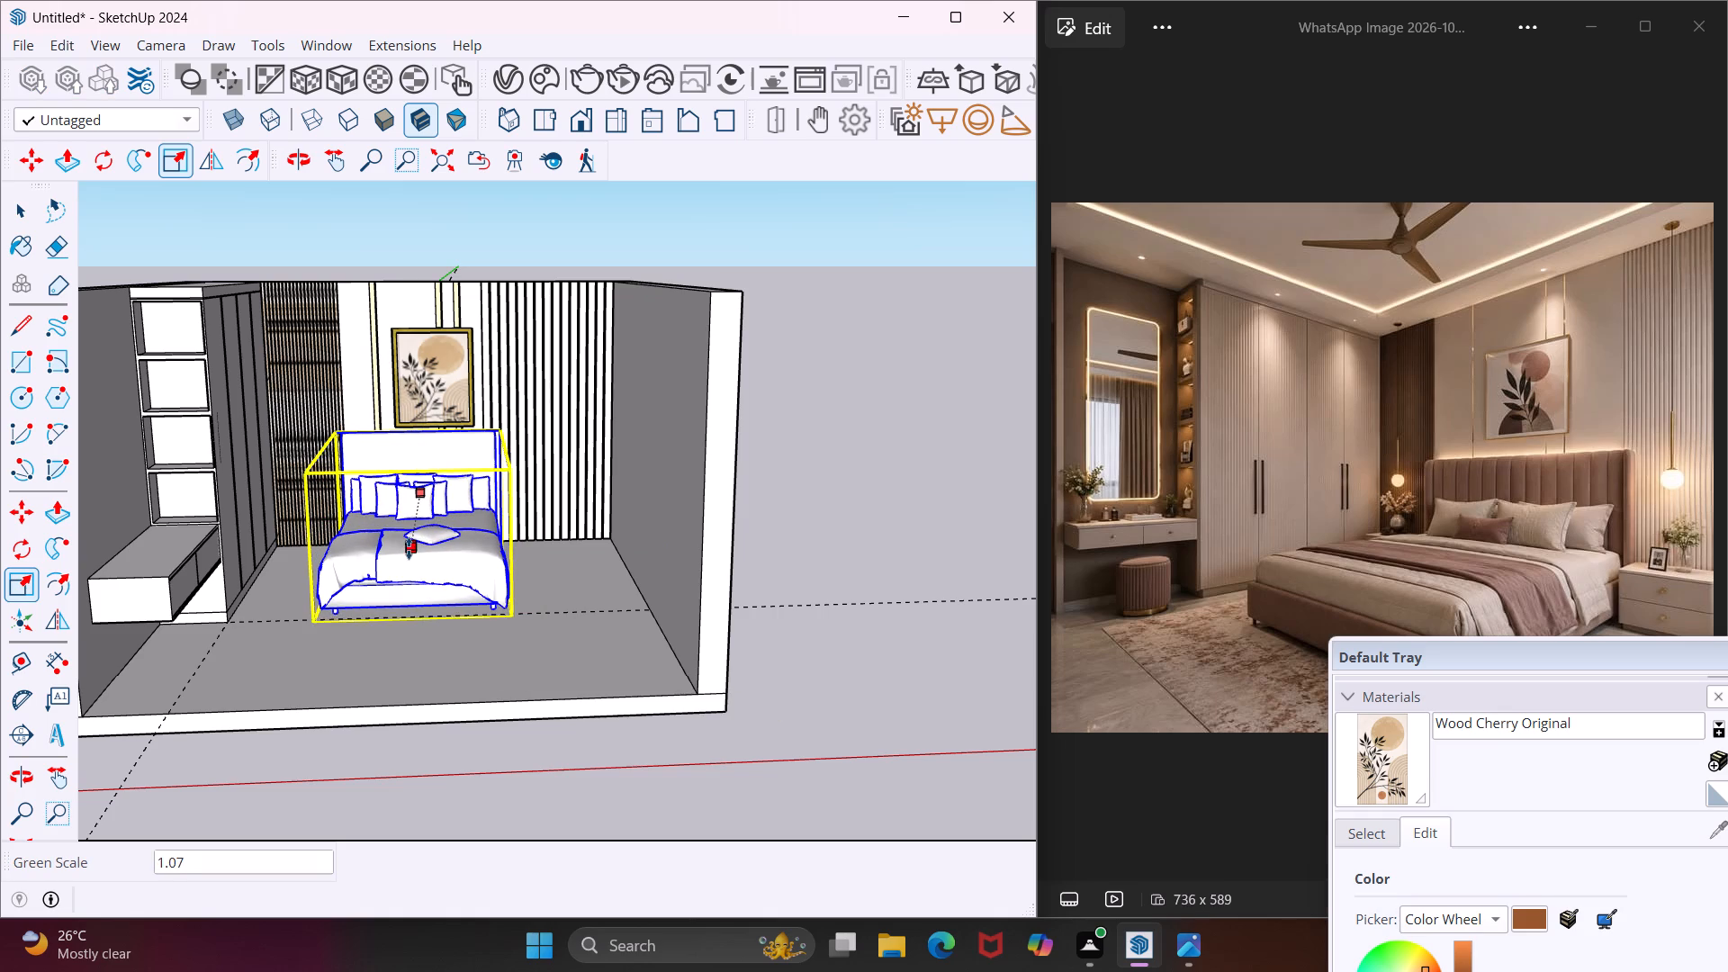
pyautogui.write("6'")
pyautogui.press('Return')
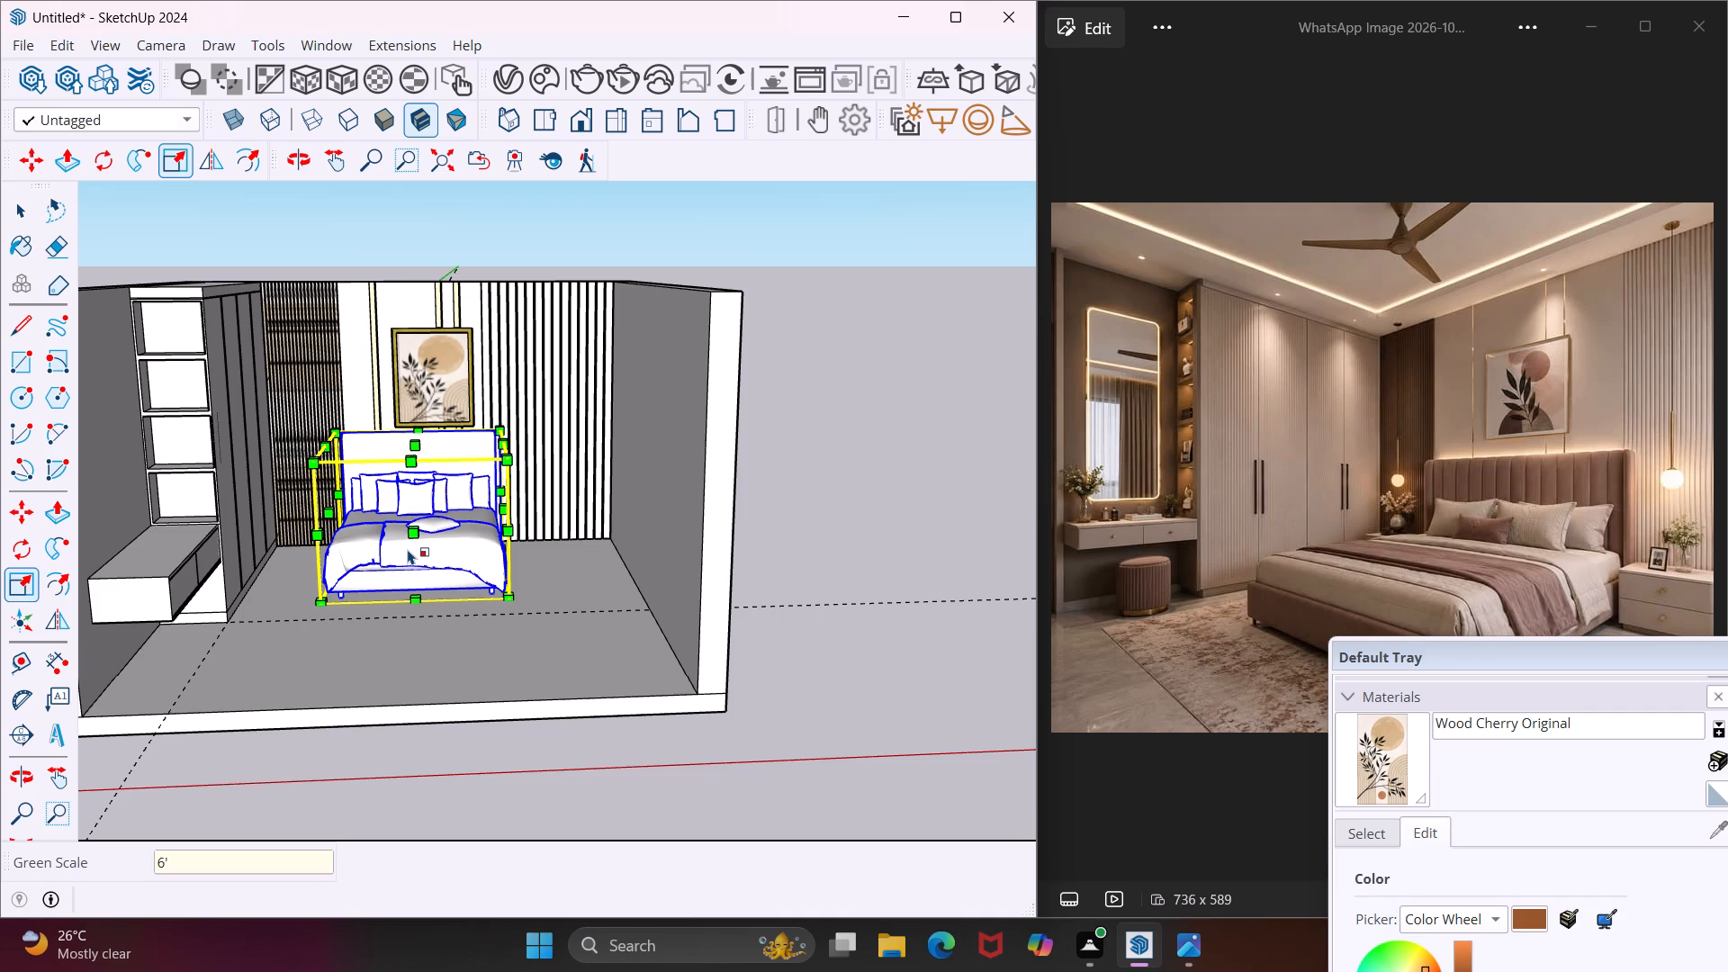
pyautogui.scroll(-2, 406, 549)
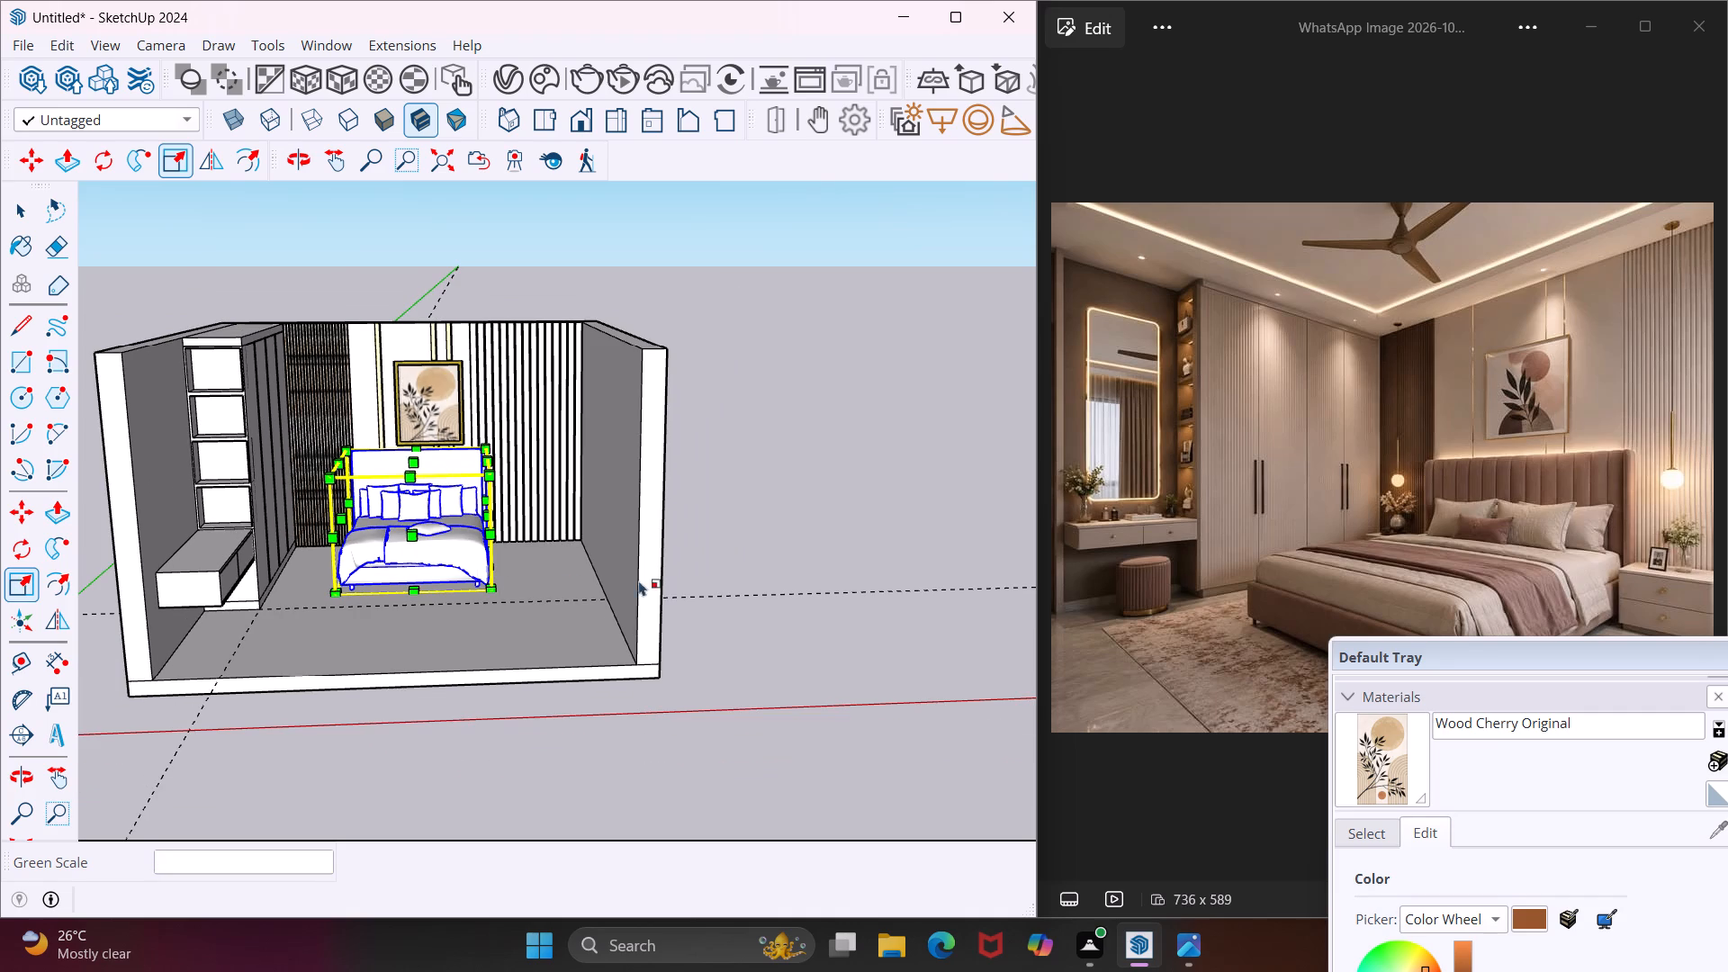
pyautogui.click(775, 551)
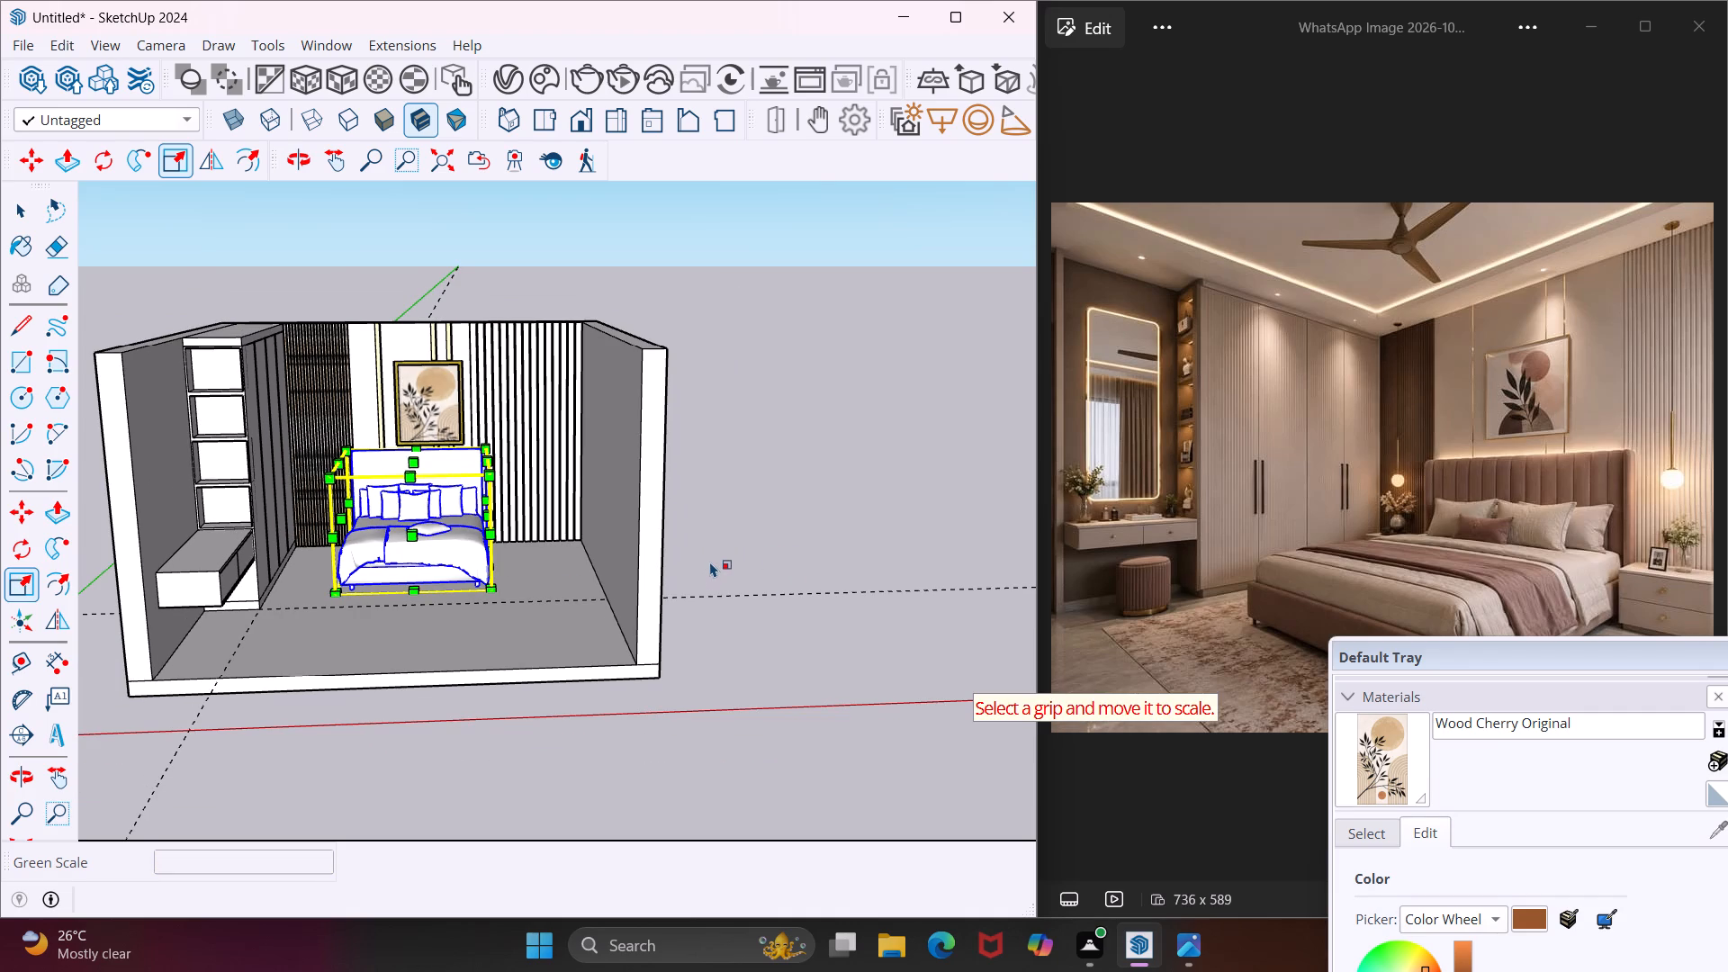
pyautogui.press('Escape')
pyautogui.press('space')
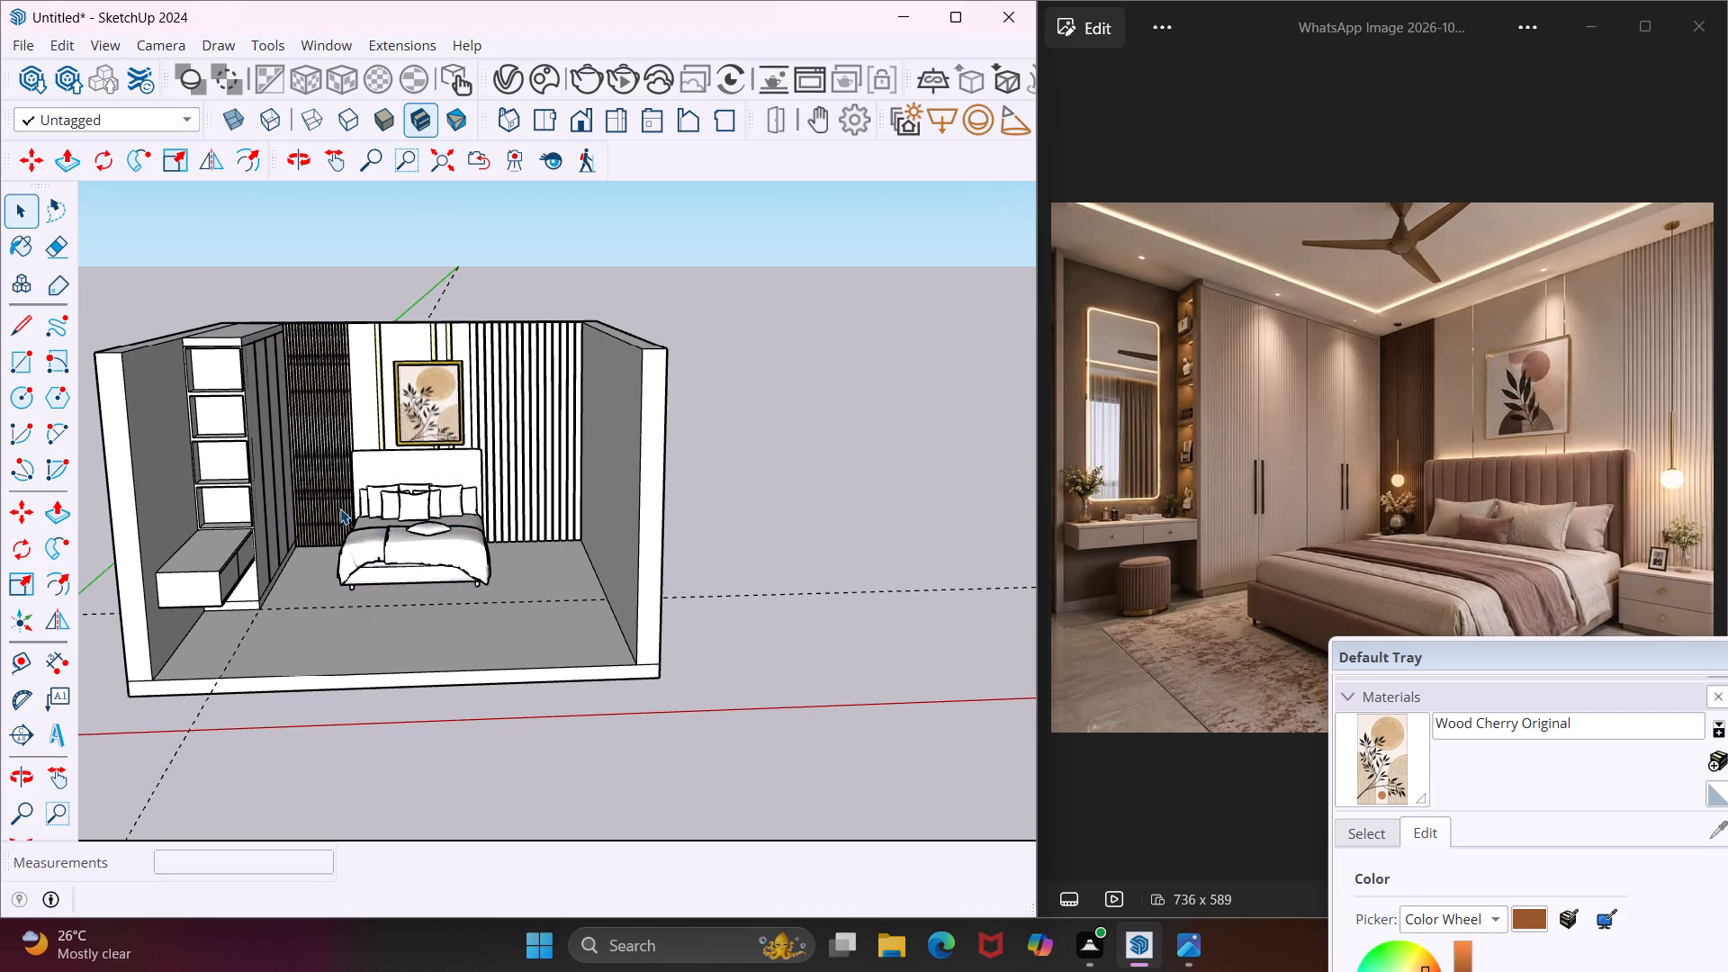
# Draw a rectangle about 2' 8" by 1' 10 1/2" on the floor beside the bed, in front of the fluted wall panel.
pyautogui.scroll(2, 340, 507)
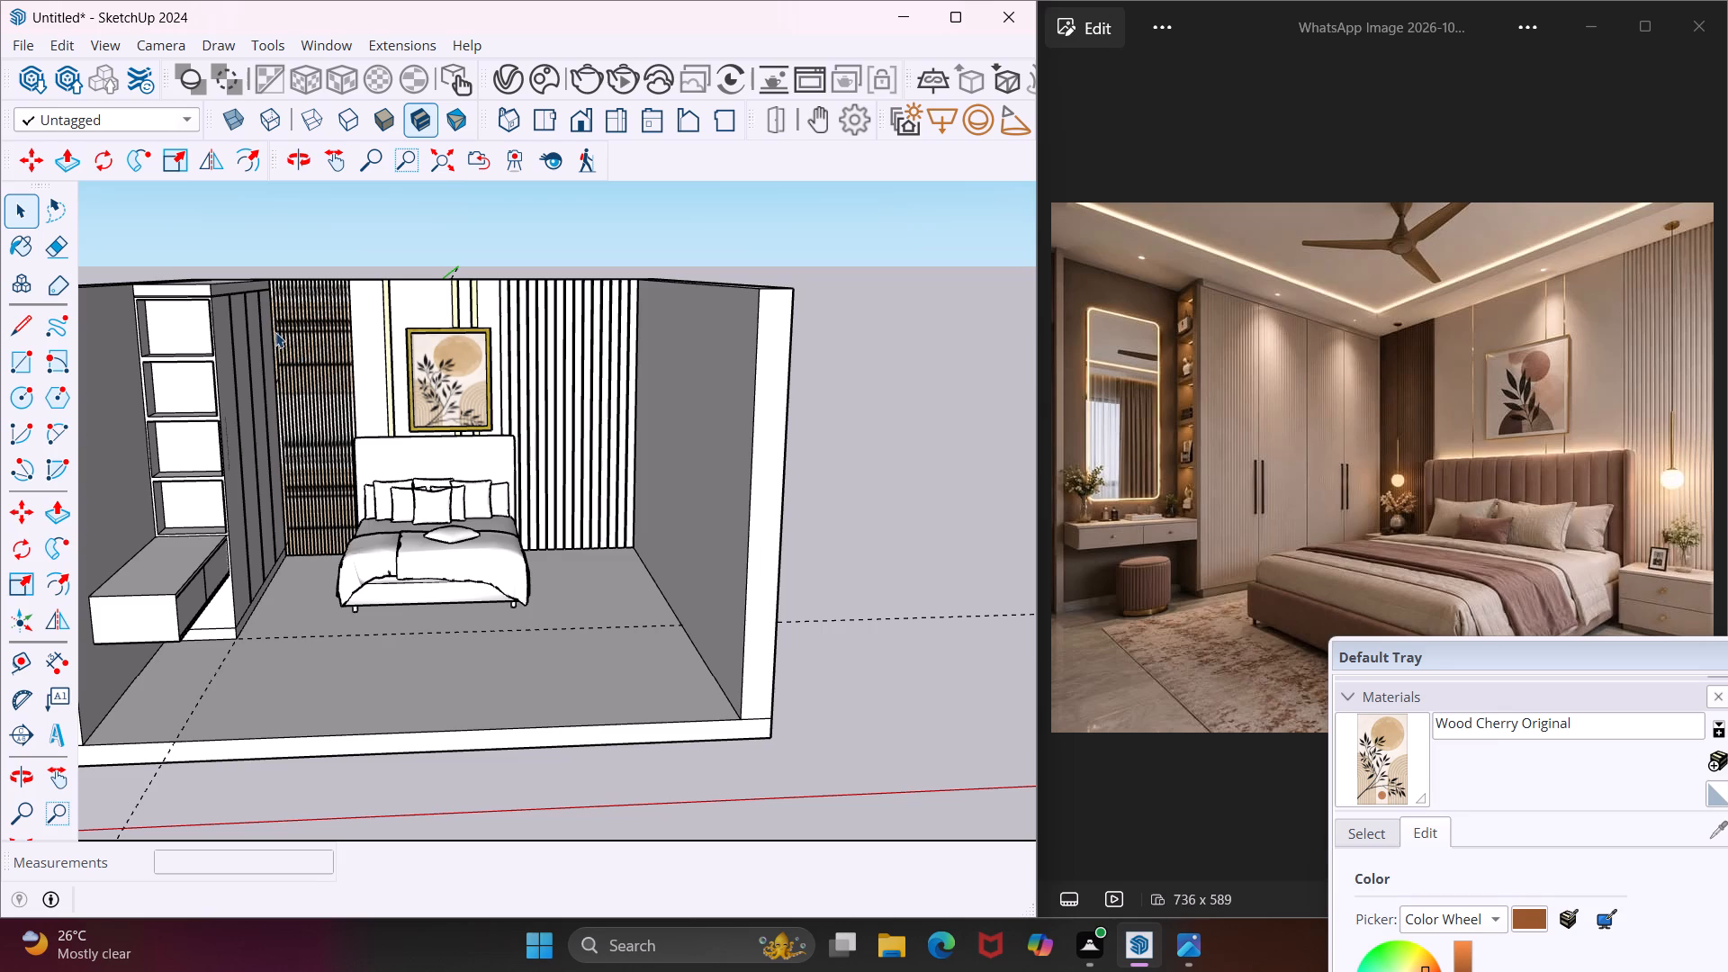
pyautogui.click(32, 347)
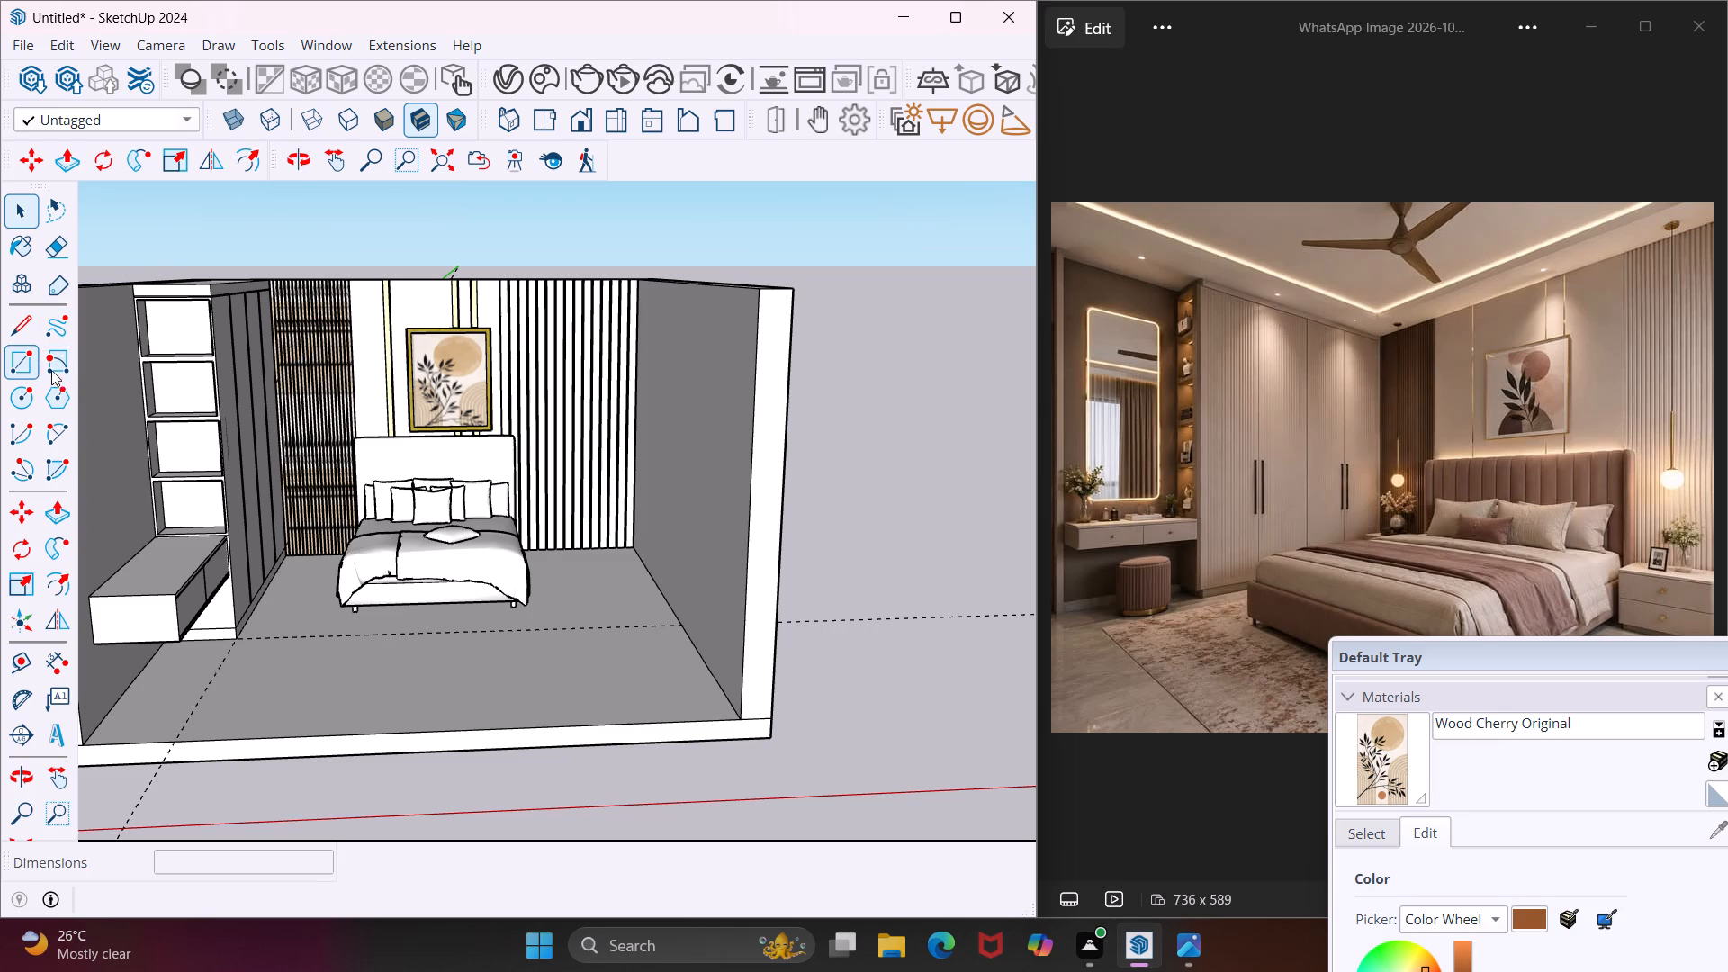
pyautogui.click(14, 362)
pyautogui.scroll(4, 546, 551)
pyautogui.moveTo(544, 551); pyautogui.dragTo(574, 711, button='middle')
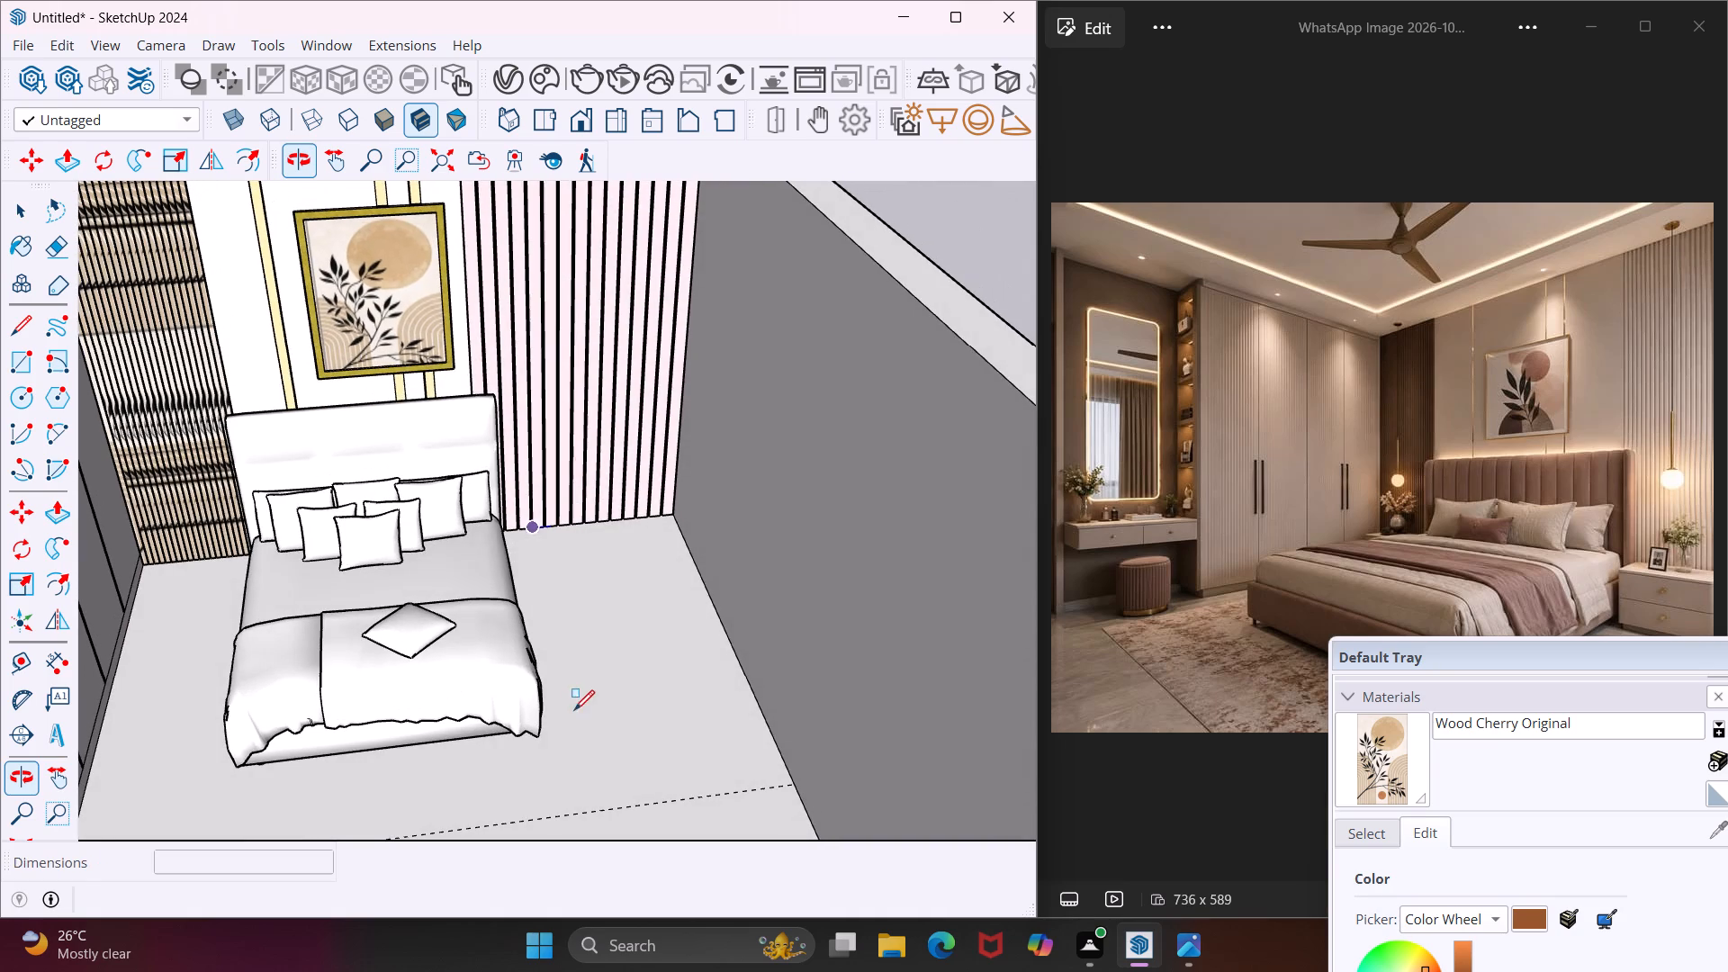
pyautogui.click(520, 544)
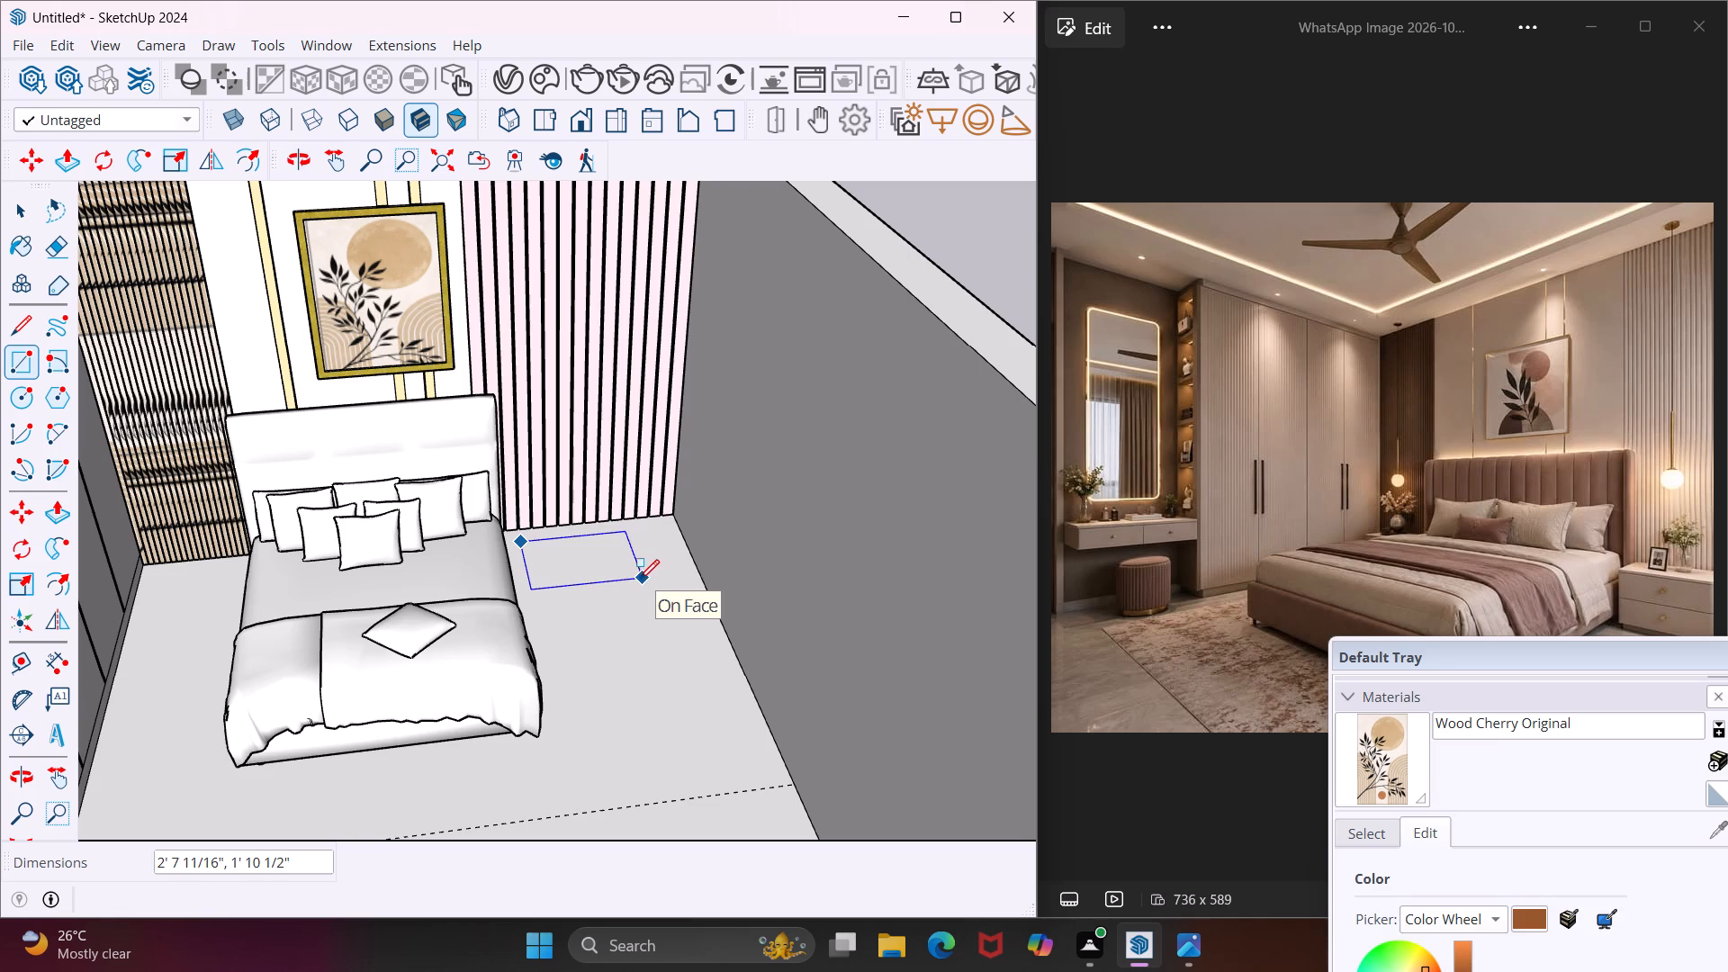
pyautogui.click(636, 578)
pyautogui.press('Escape')
pyautogui.press('space')
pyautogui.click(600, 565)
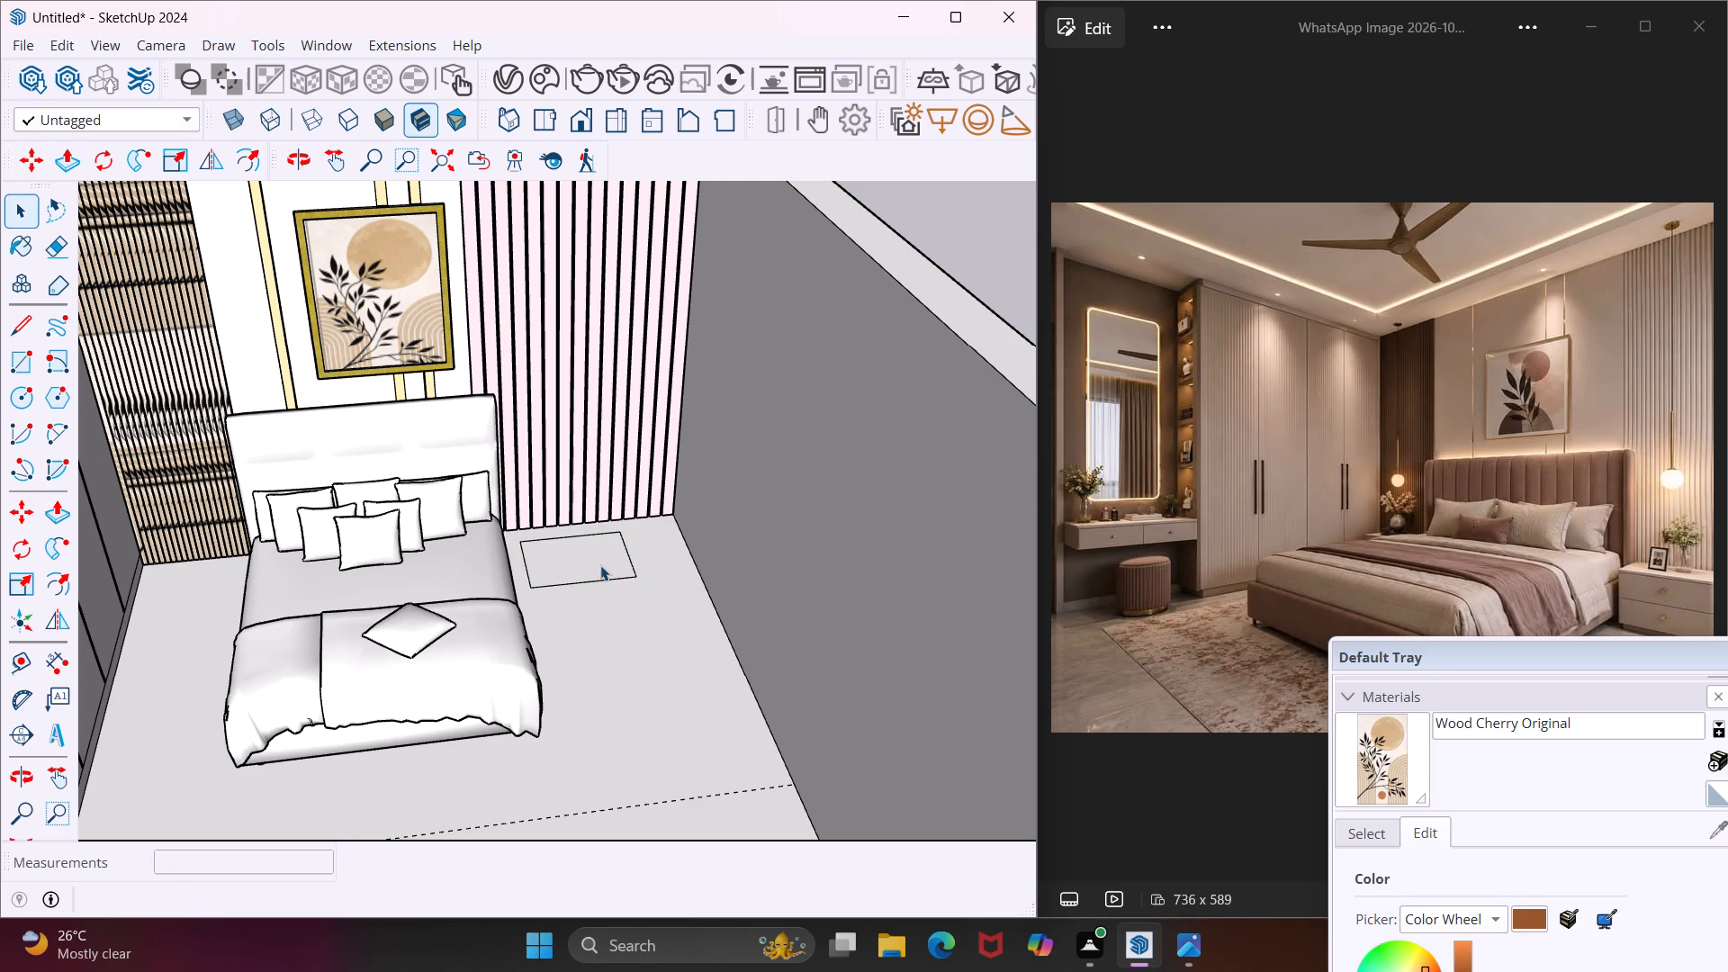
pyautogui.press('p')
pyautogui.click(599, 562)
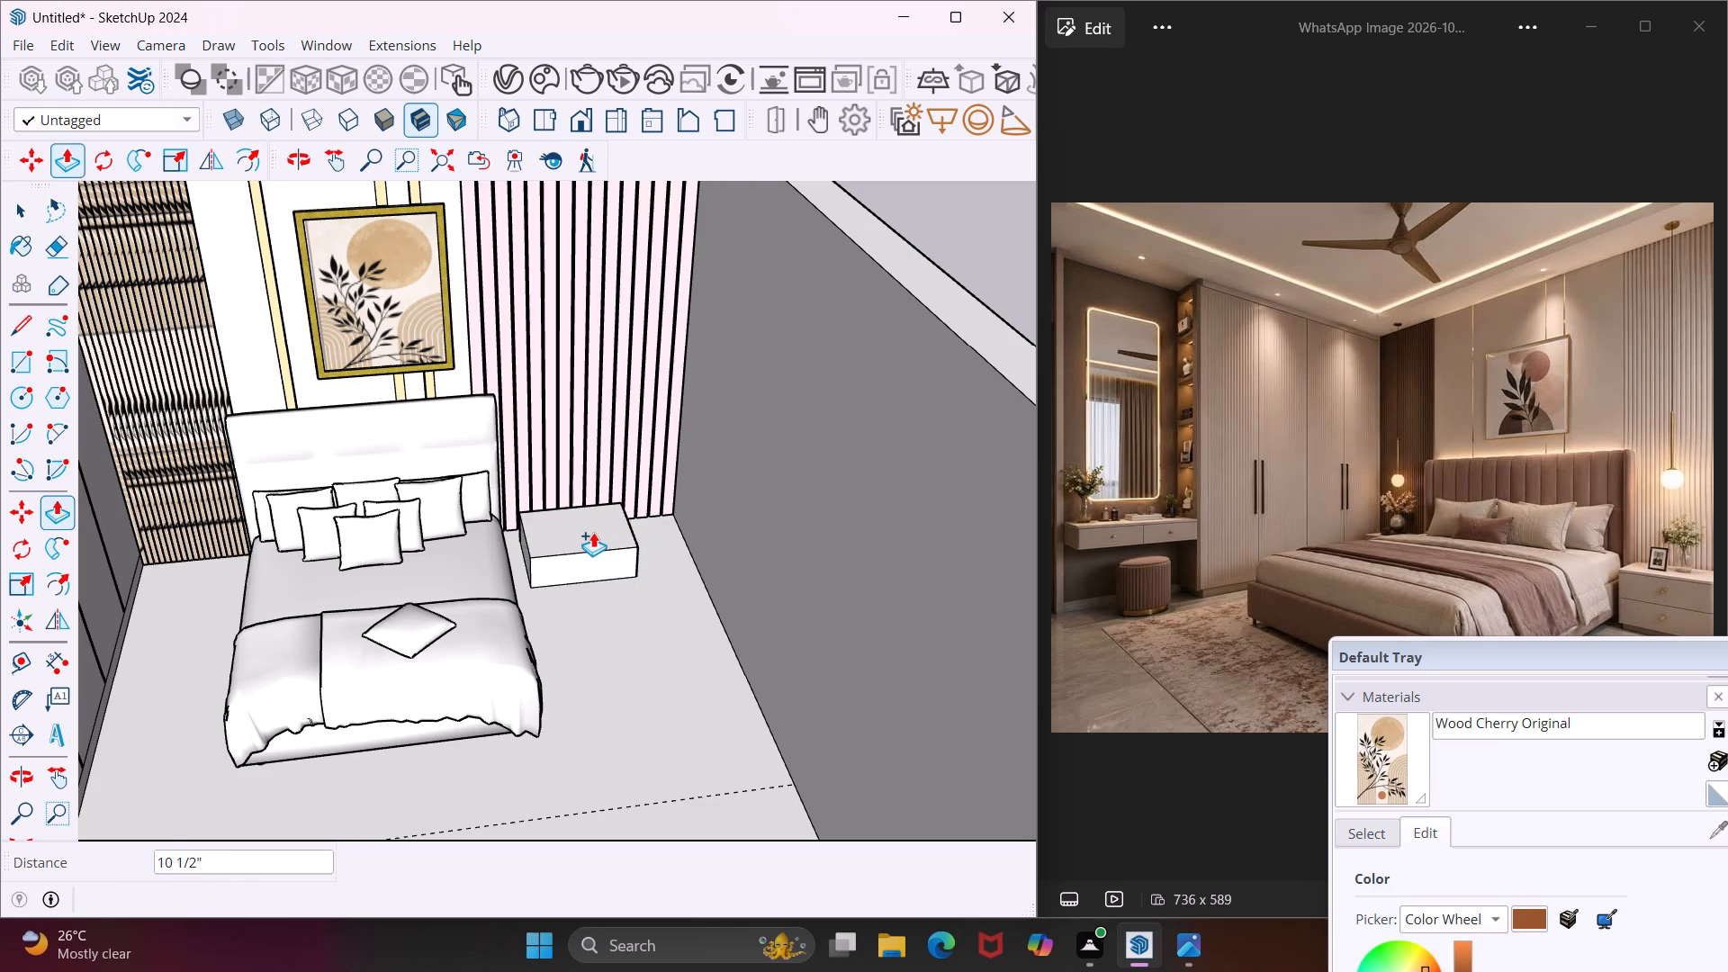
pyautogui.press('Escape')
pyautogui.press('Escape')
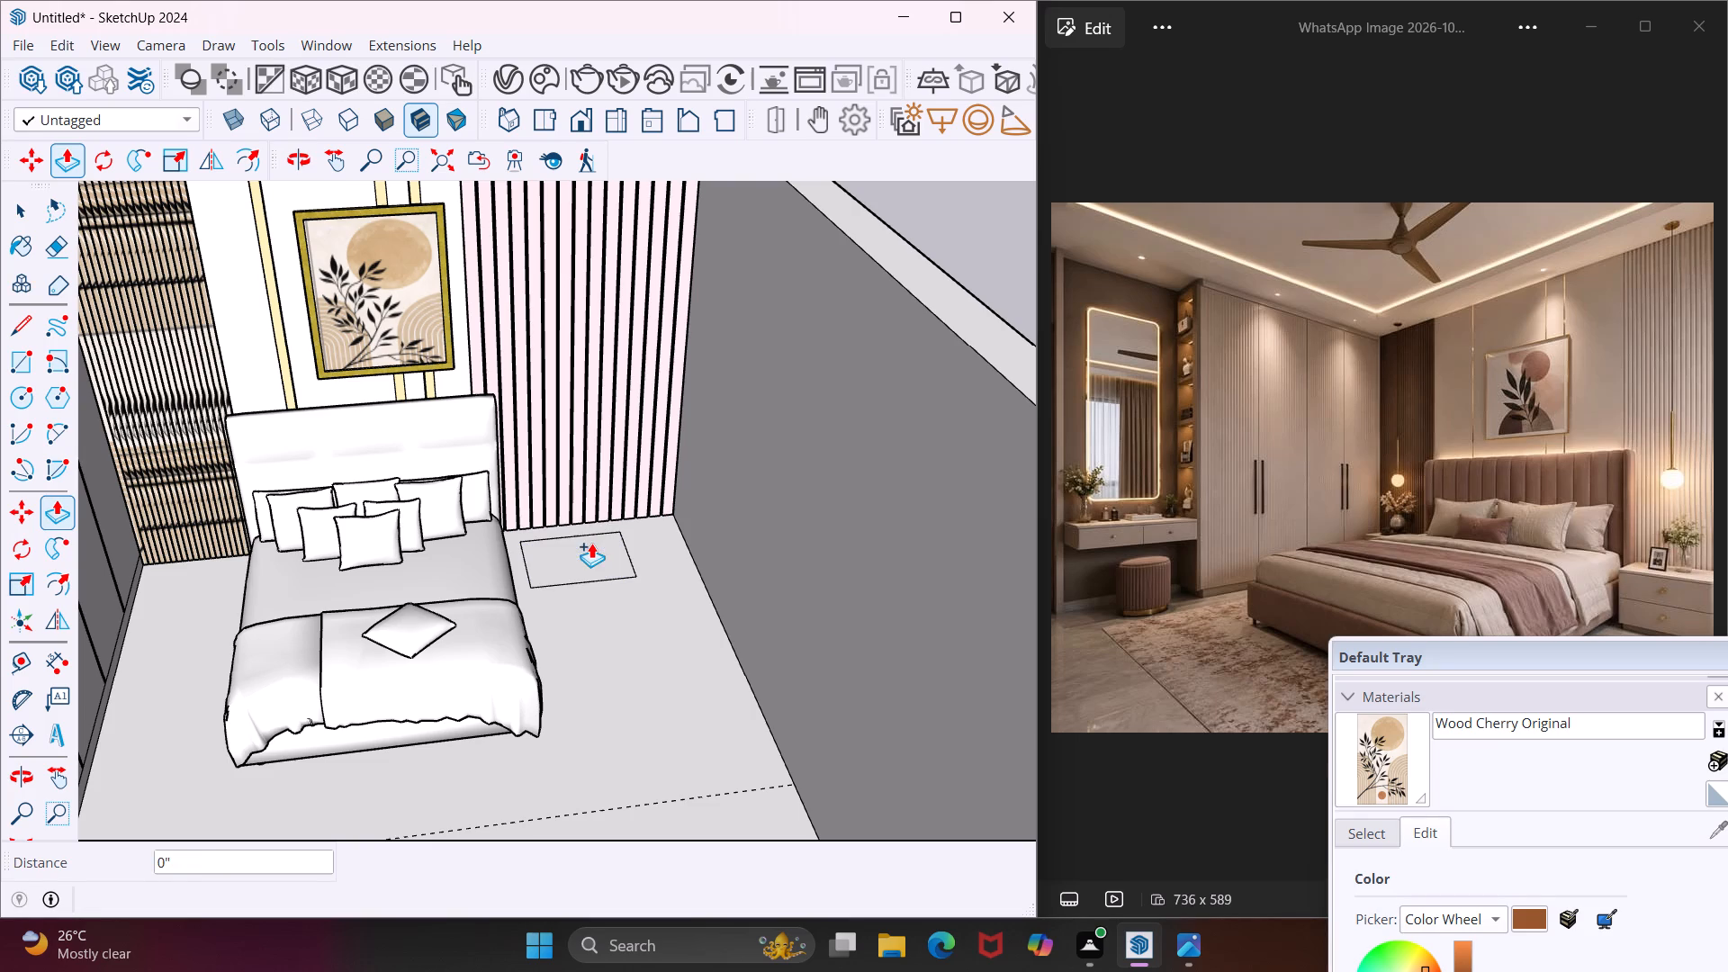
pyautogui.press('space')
# Make the floor rectangle beside the bed into a group.
pyautogui.rightClick(590, 548)
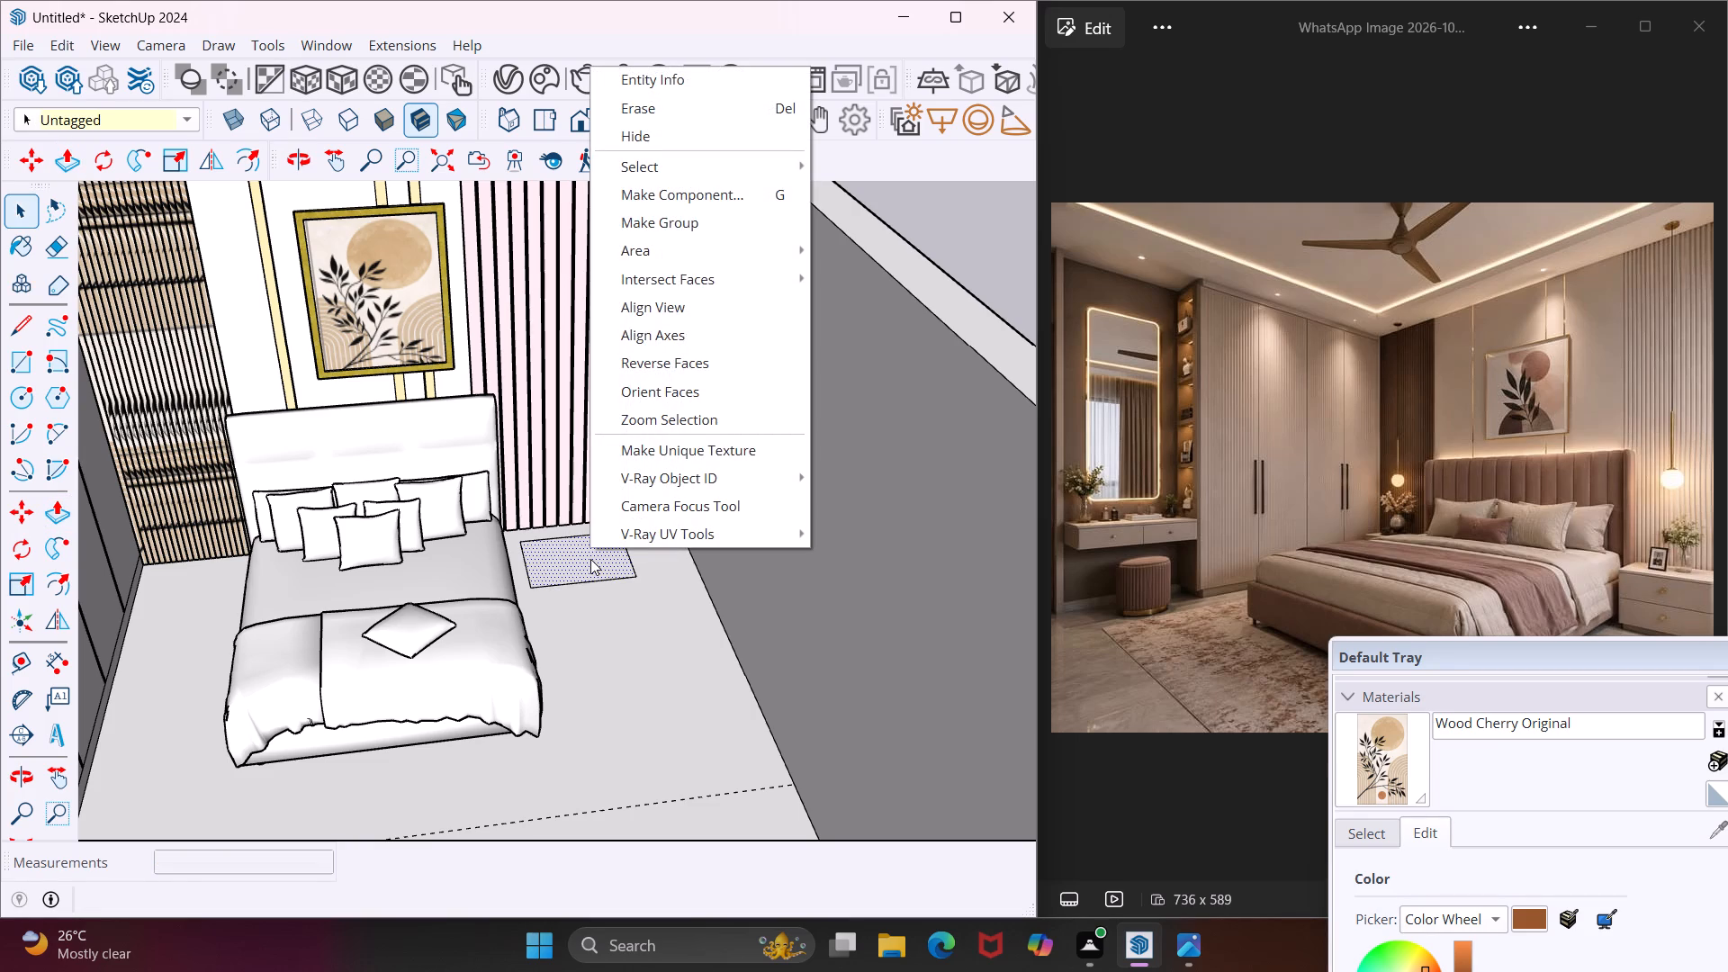
pyautogui.click(590, 560)
pyautogui.rightClick(590, 560)
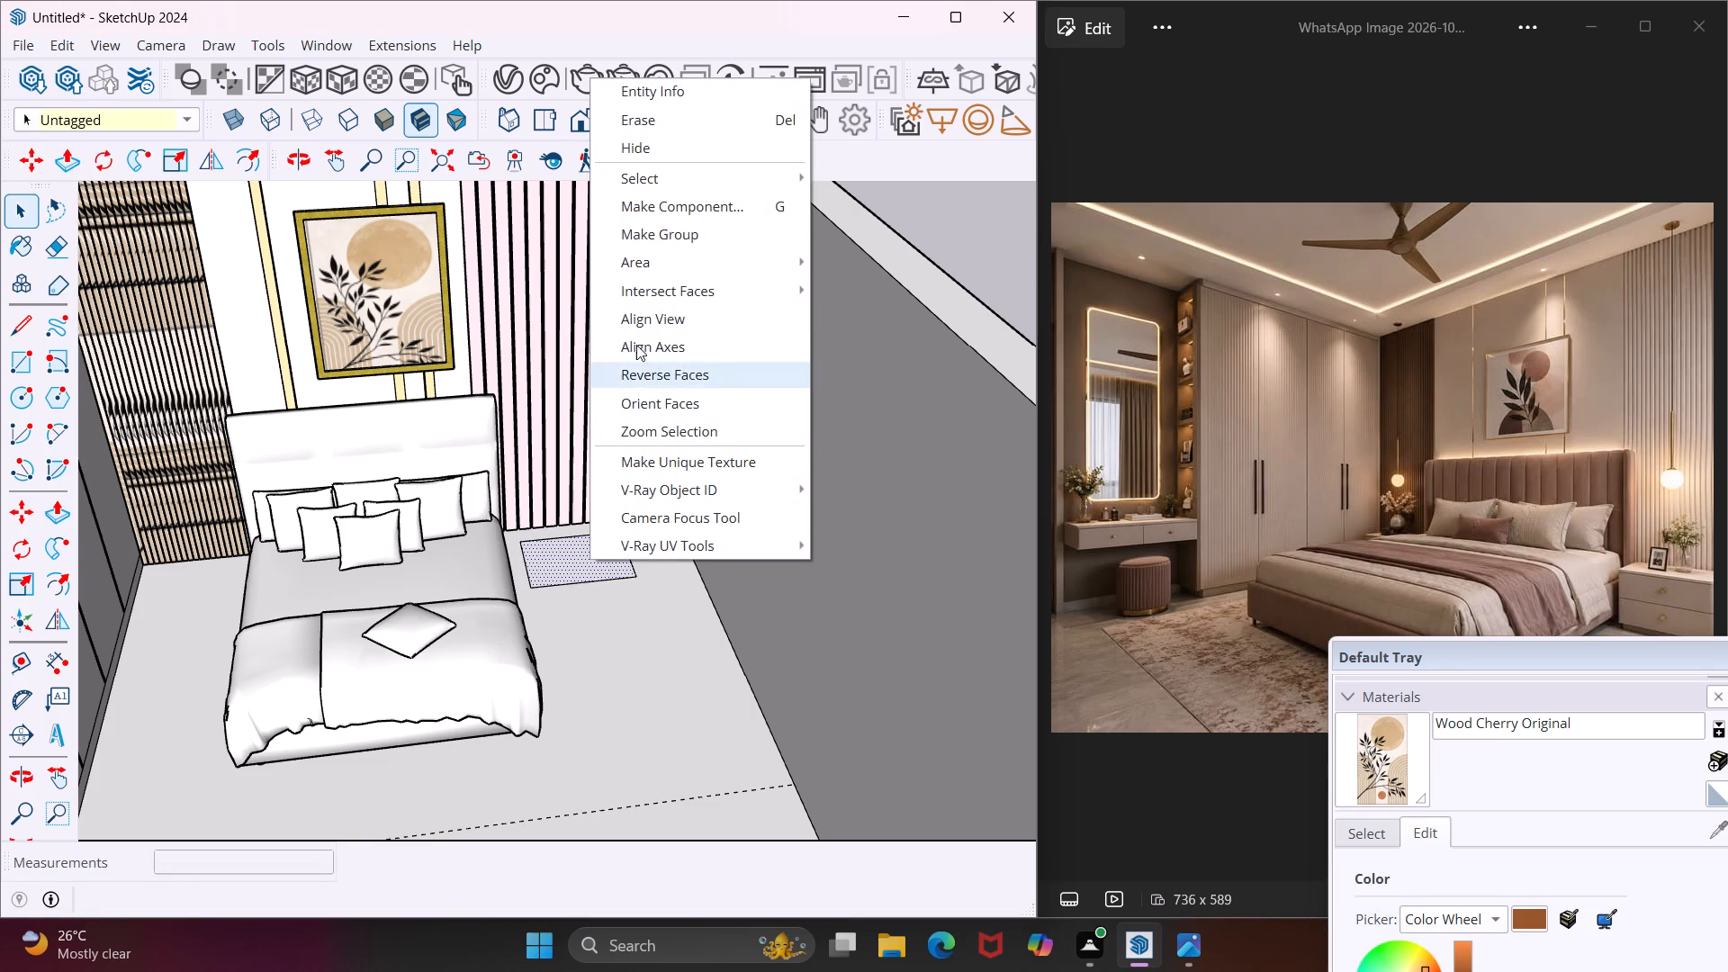
pyautogui.click(638, 241)
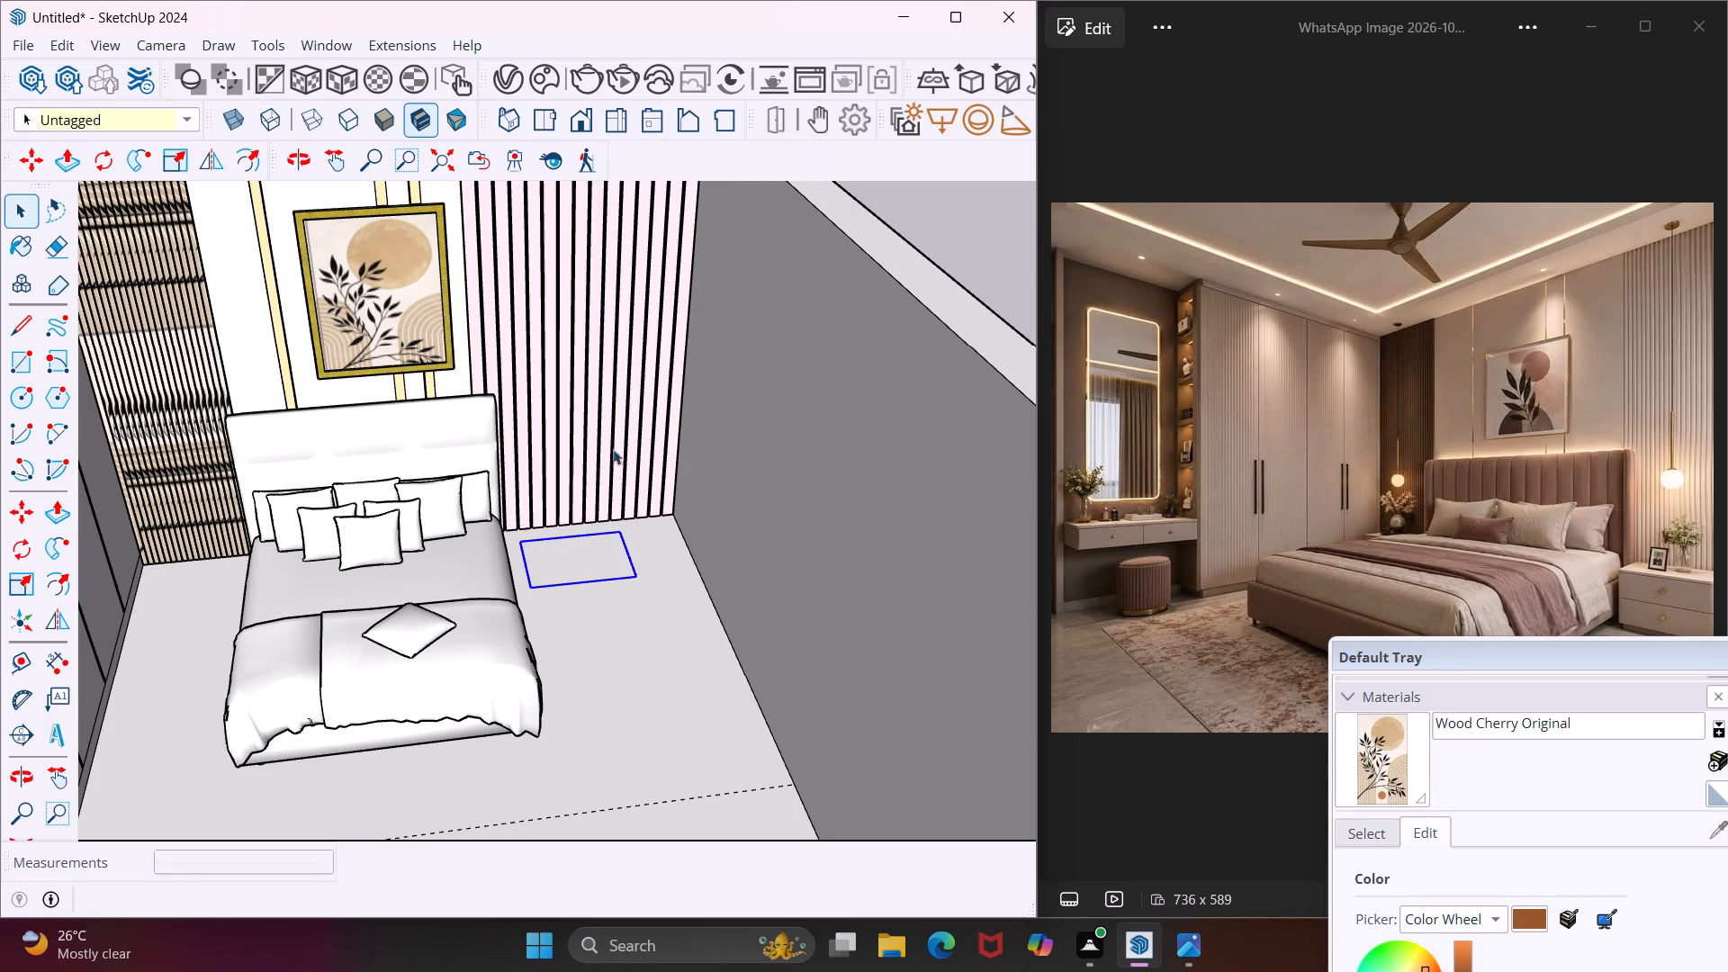
pyautogui.press('Escape')
pyautogui.press('space')
# Inside the floor rectangle's group, push/pull the face up about 1' 1 1/4" to form the bedside table box.
pyautogui.click(590, 553)
pyautogui.doubleClick(590, 553)
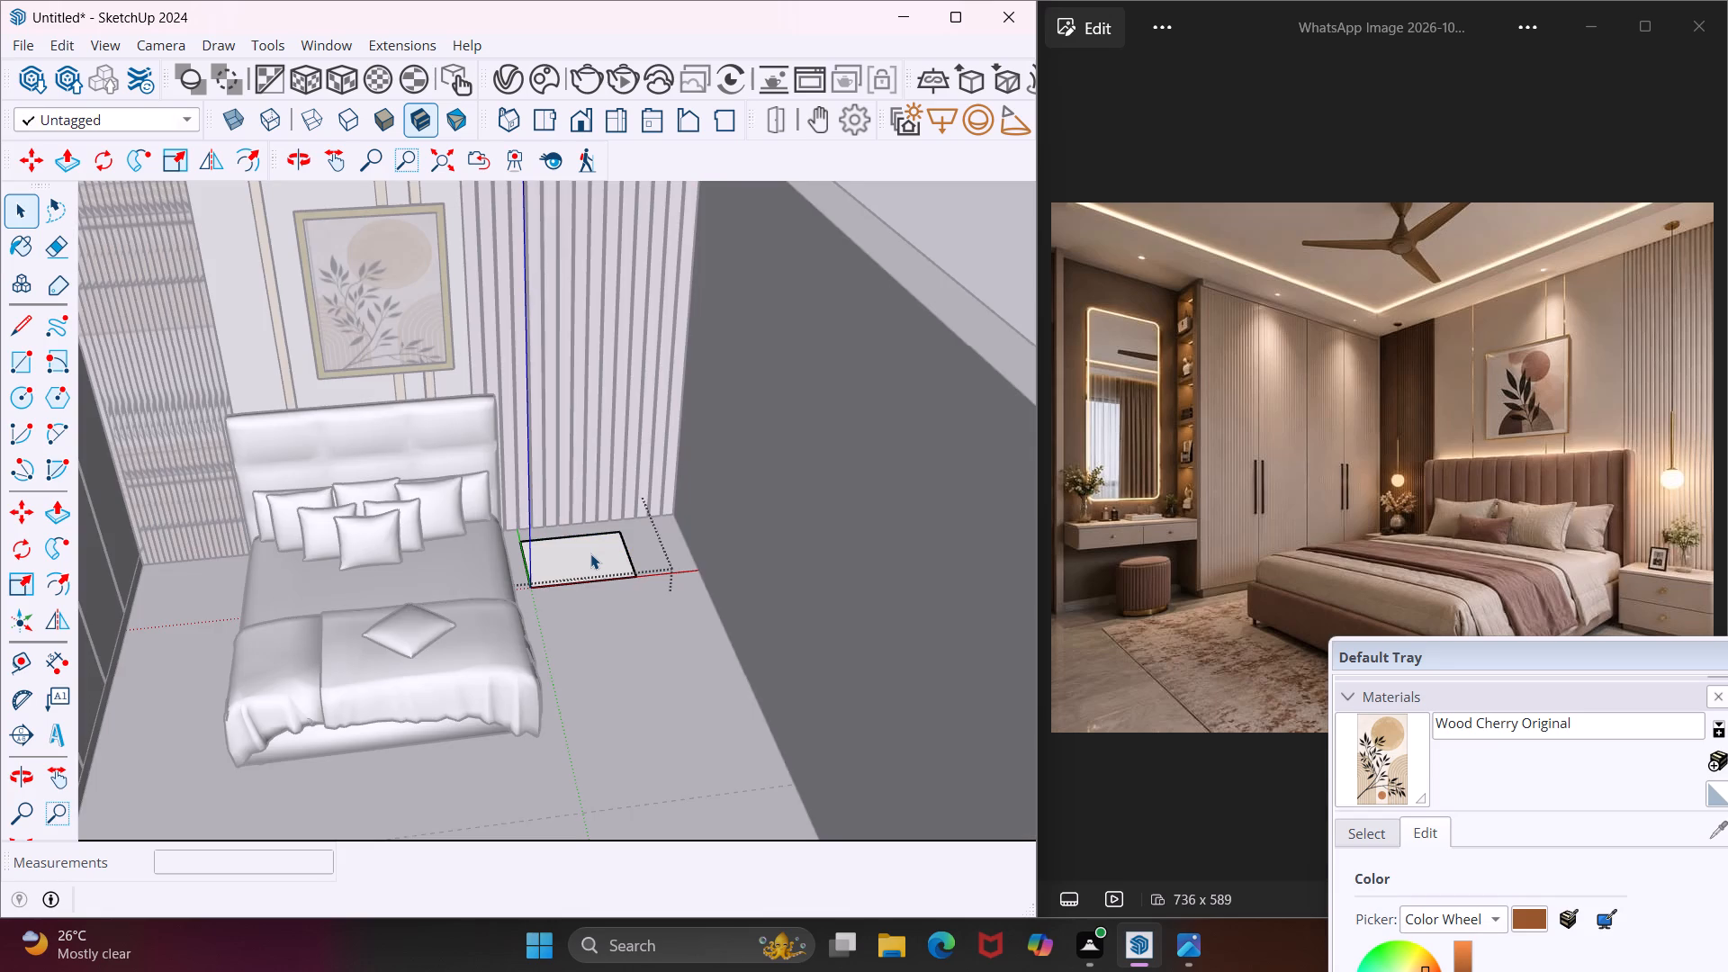
pyautogui.click(590, 555)
pyautogui.press('p')
pyautogui.click(589, 556)
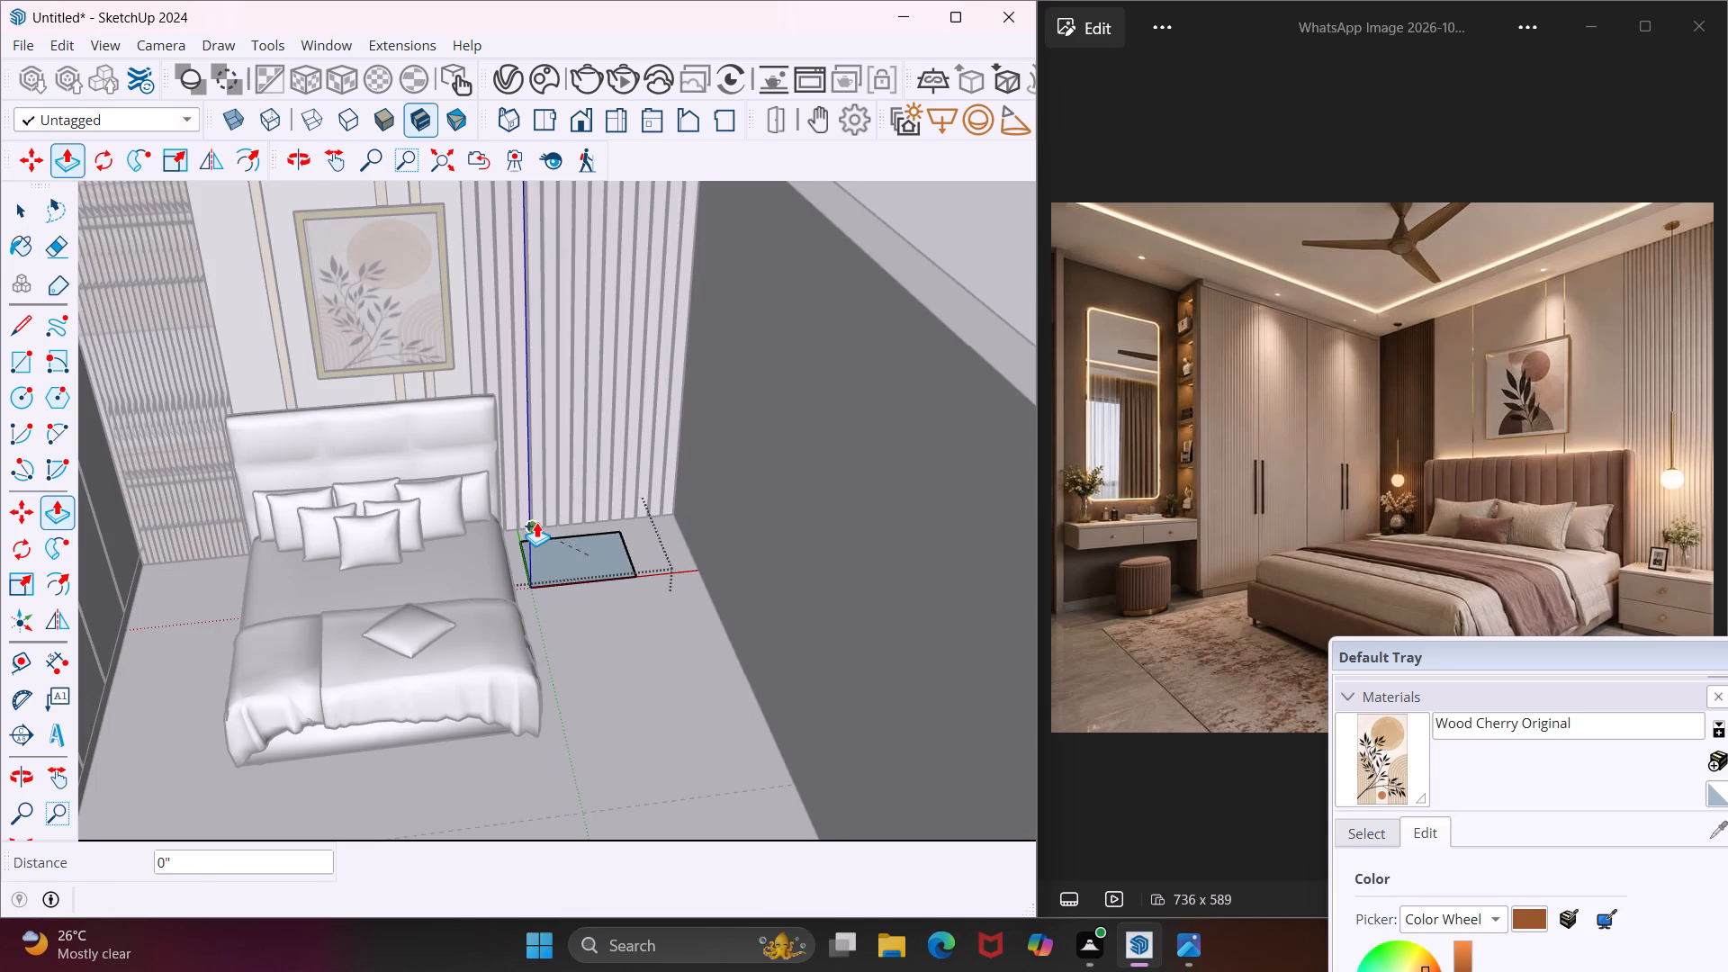
pyautogui.moveTo(536, 522); pyautogui.dragTo(642, 391, button='middle')
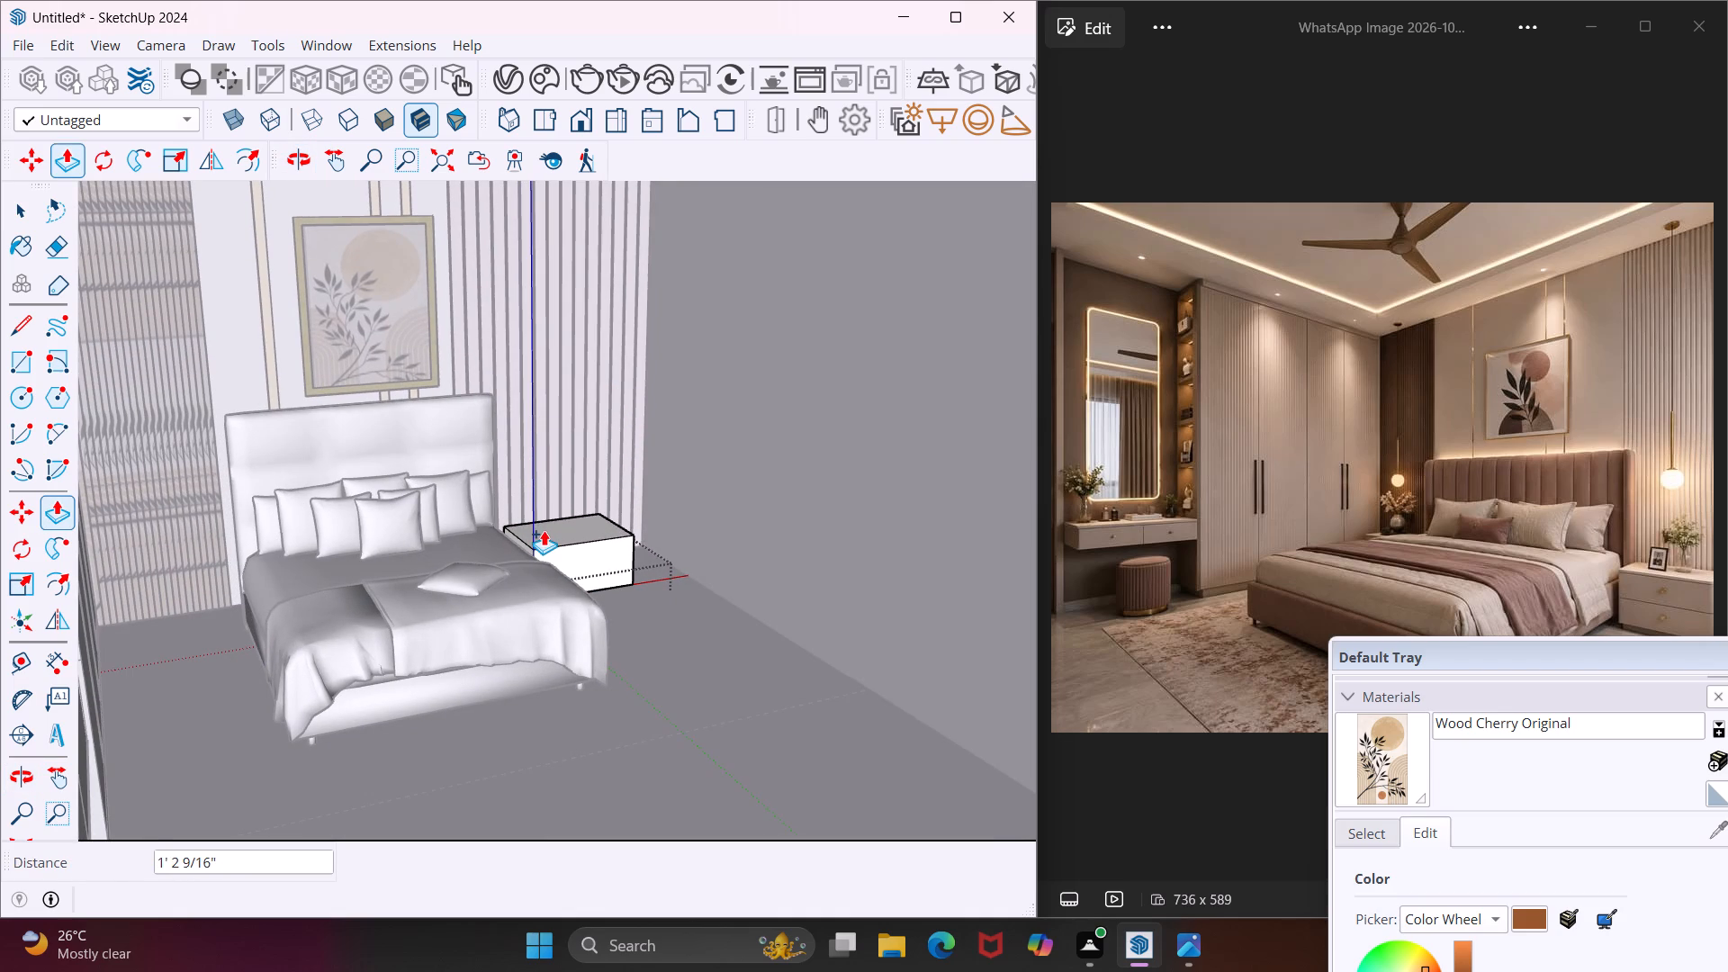
pyautogui.click(545, 535)
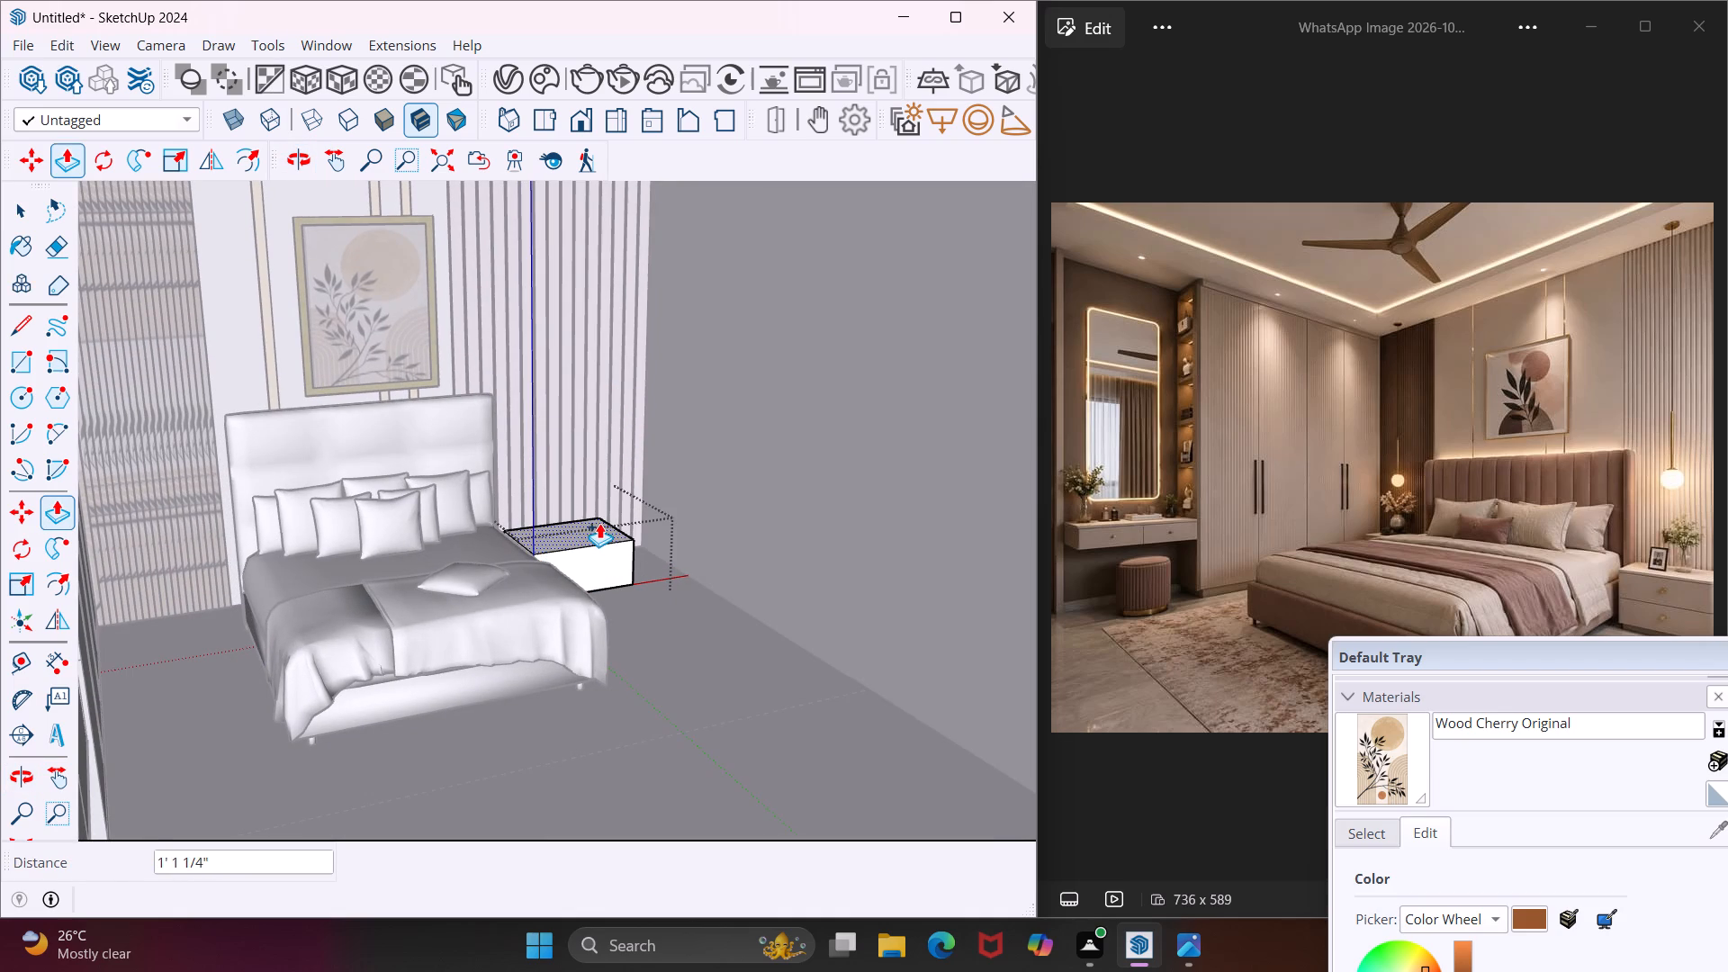
pyautogui.press('Escape')
pyautogui.press('space')
# Copy the bedside table's top front edge straight down about 6 5/8" to the middle of the front face.
pyautogui.moveTo(604, 556); pyautogui.dragTo(448, 590, button='middle')
pyautogui.scroll(1, 448, 590)
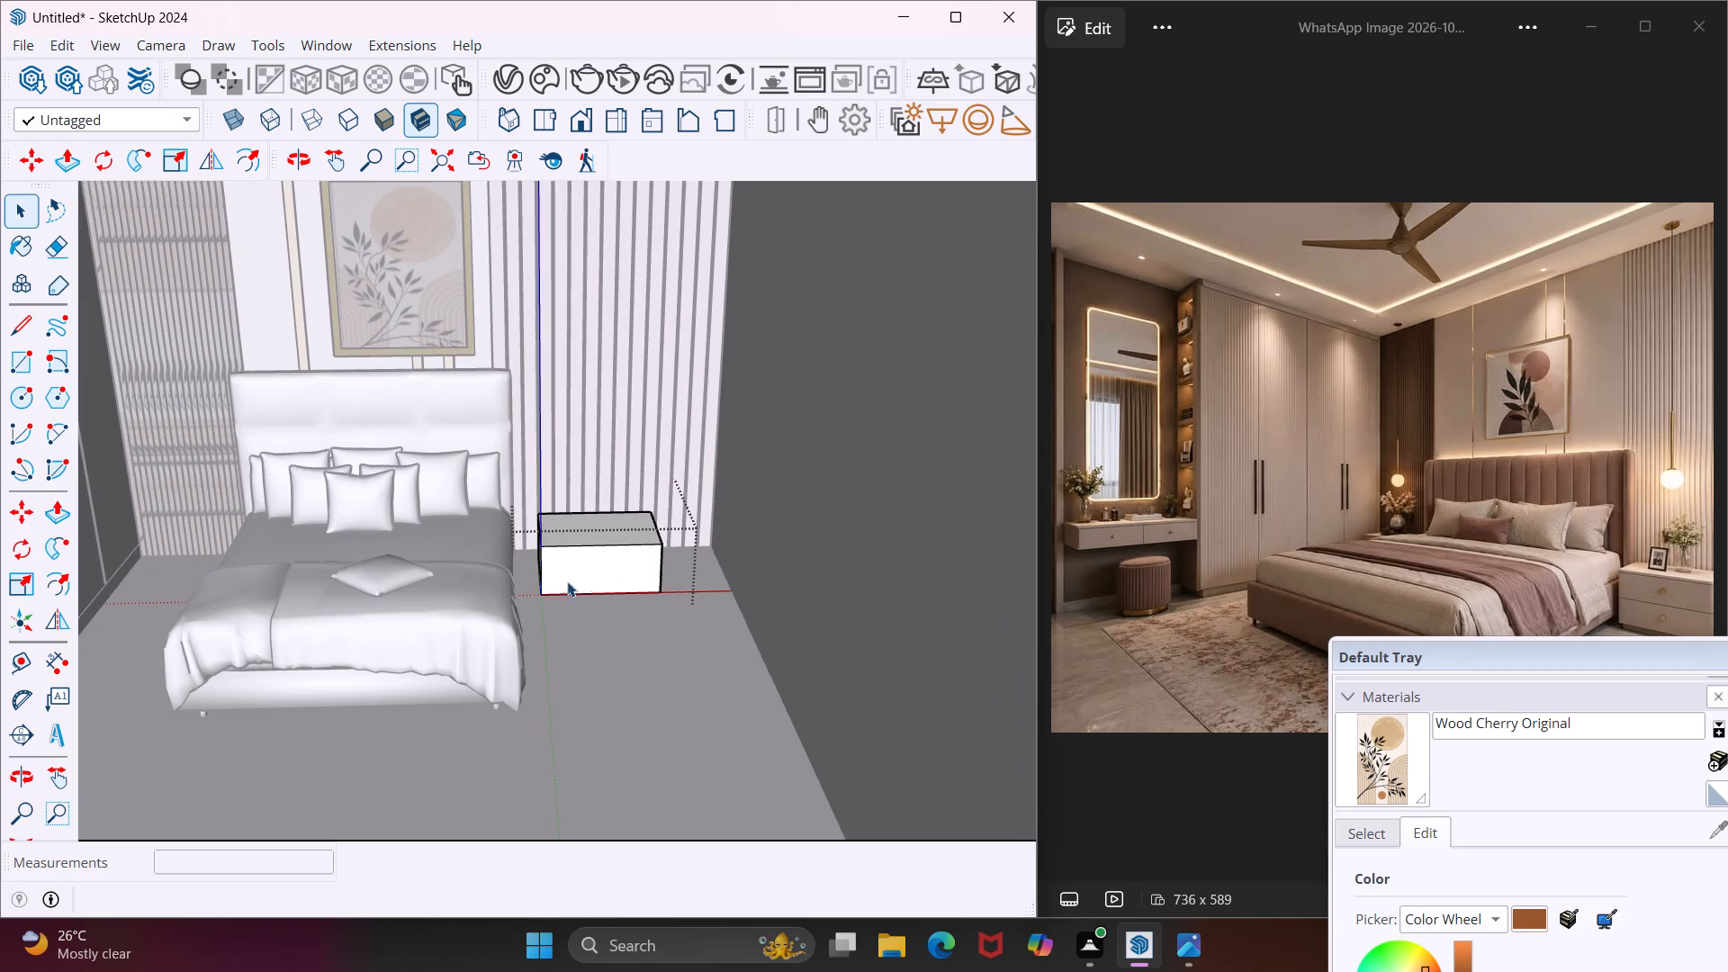
pyautogui.scroll(7, 616, 582)
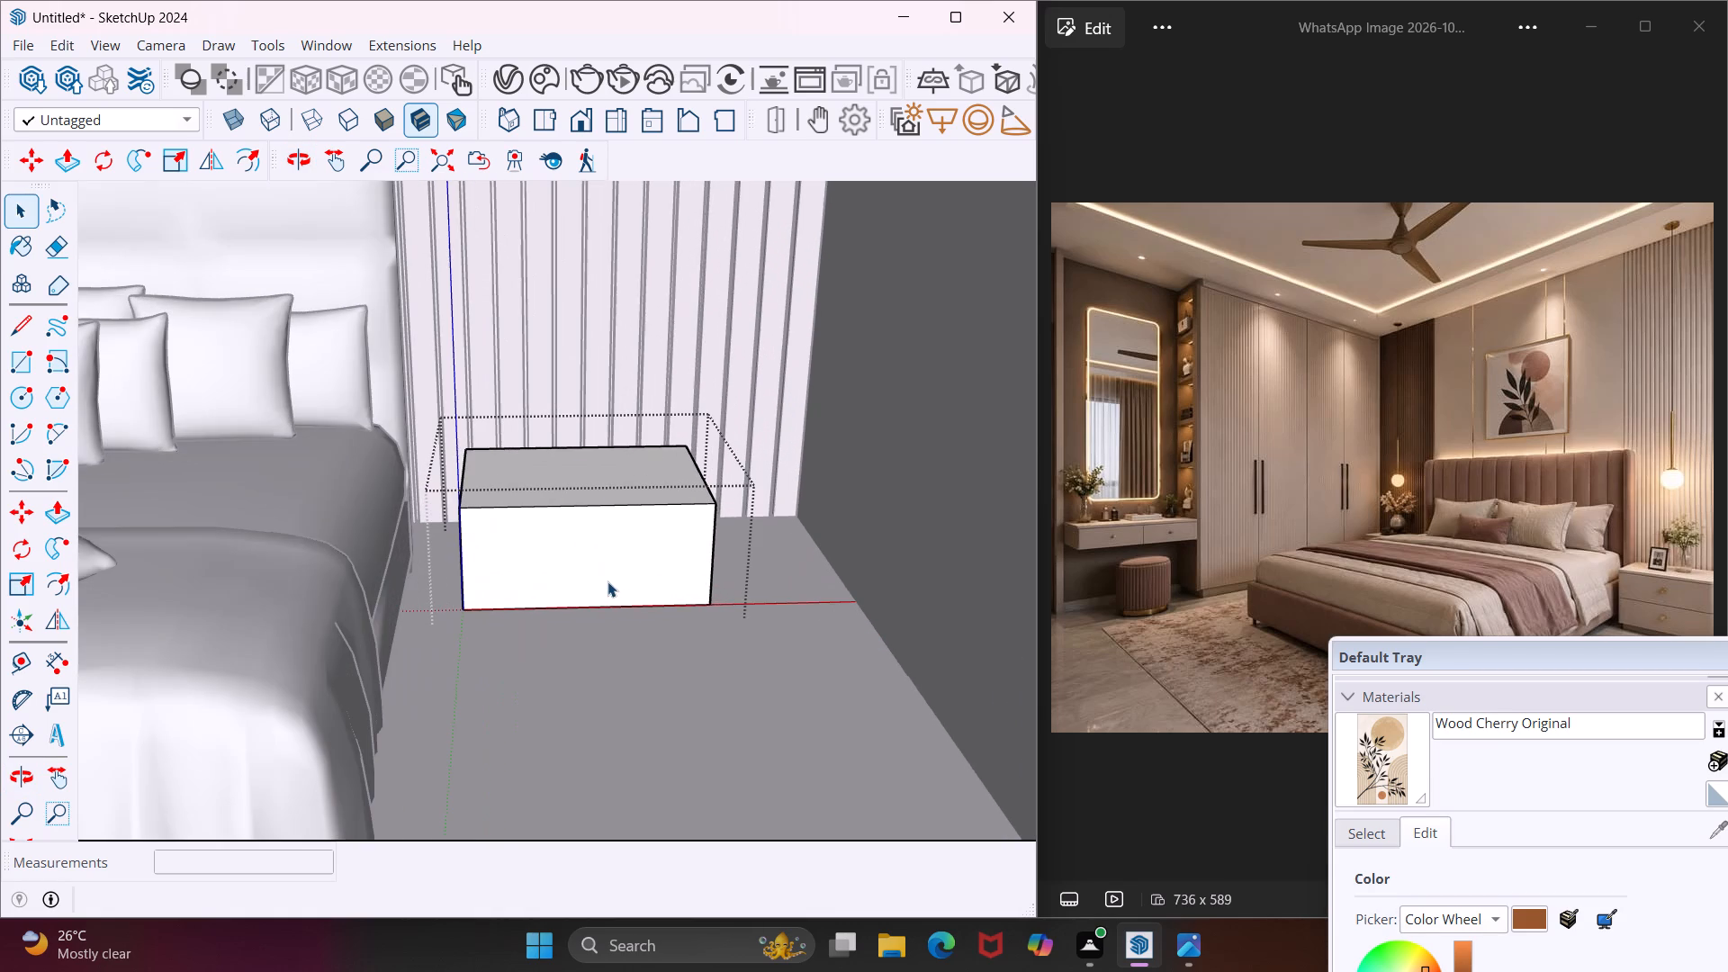
pyautogui.click(607, 603)
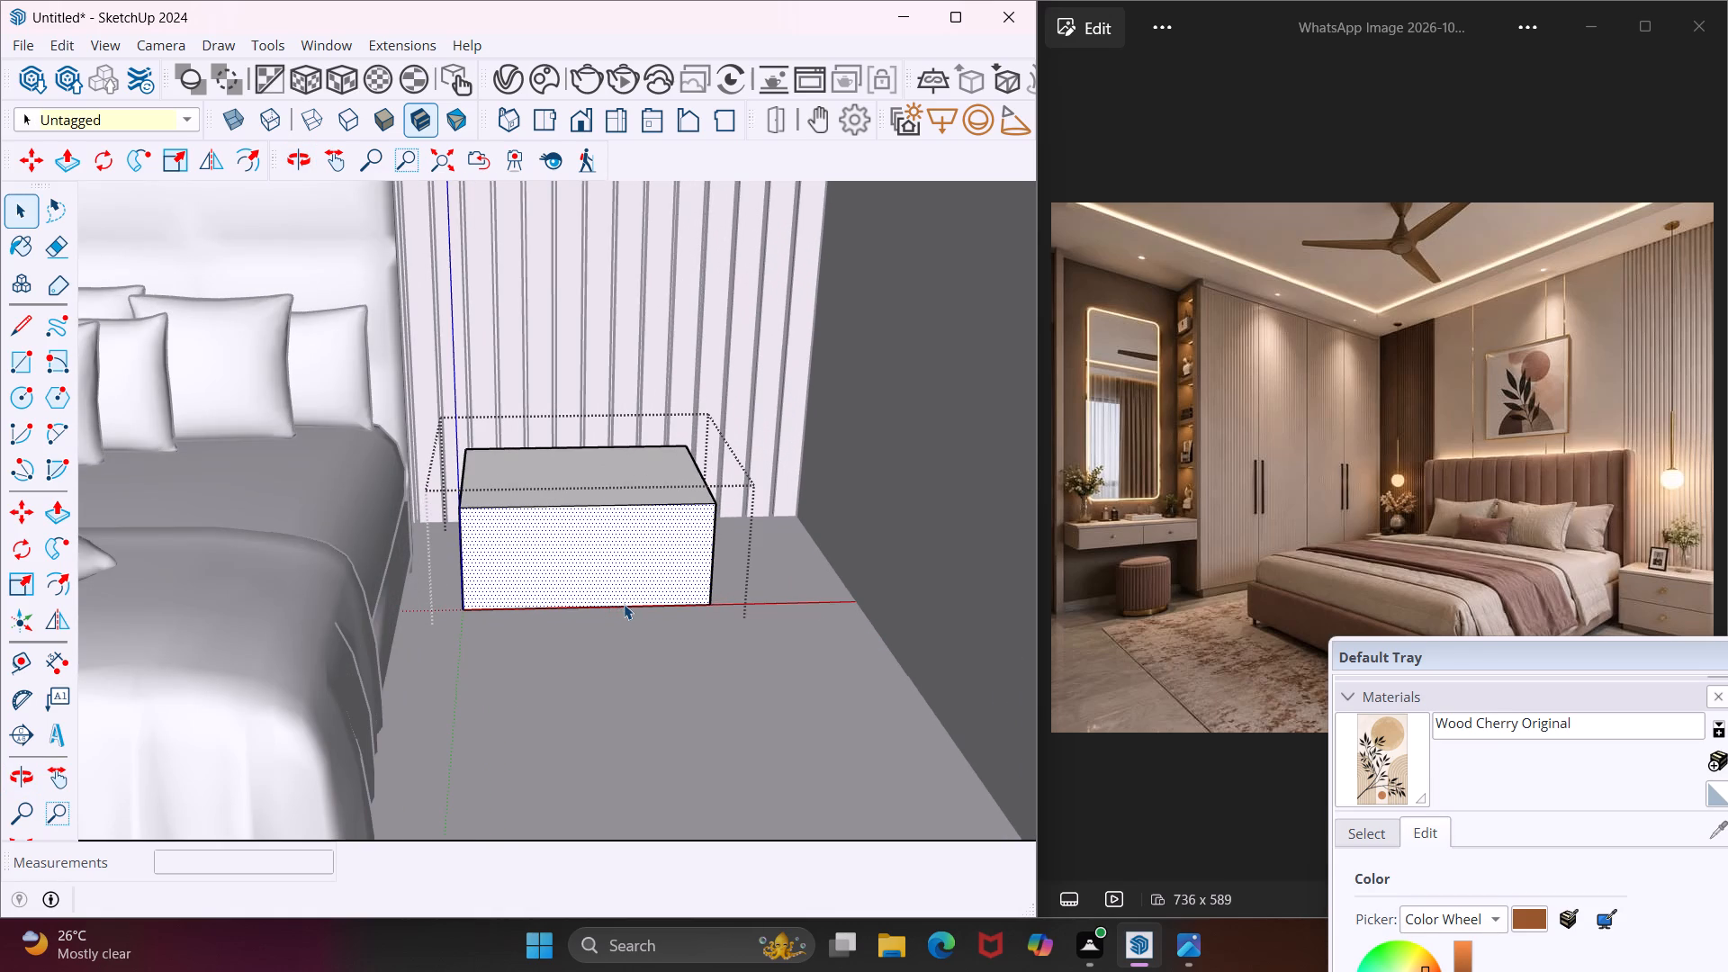
pyautogui.click(624, 604)
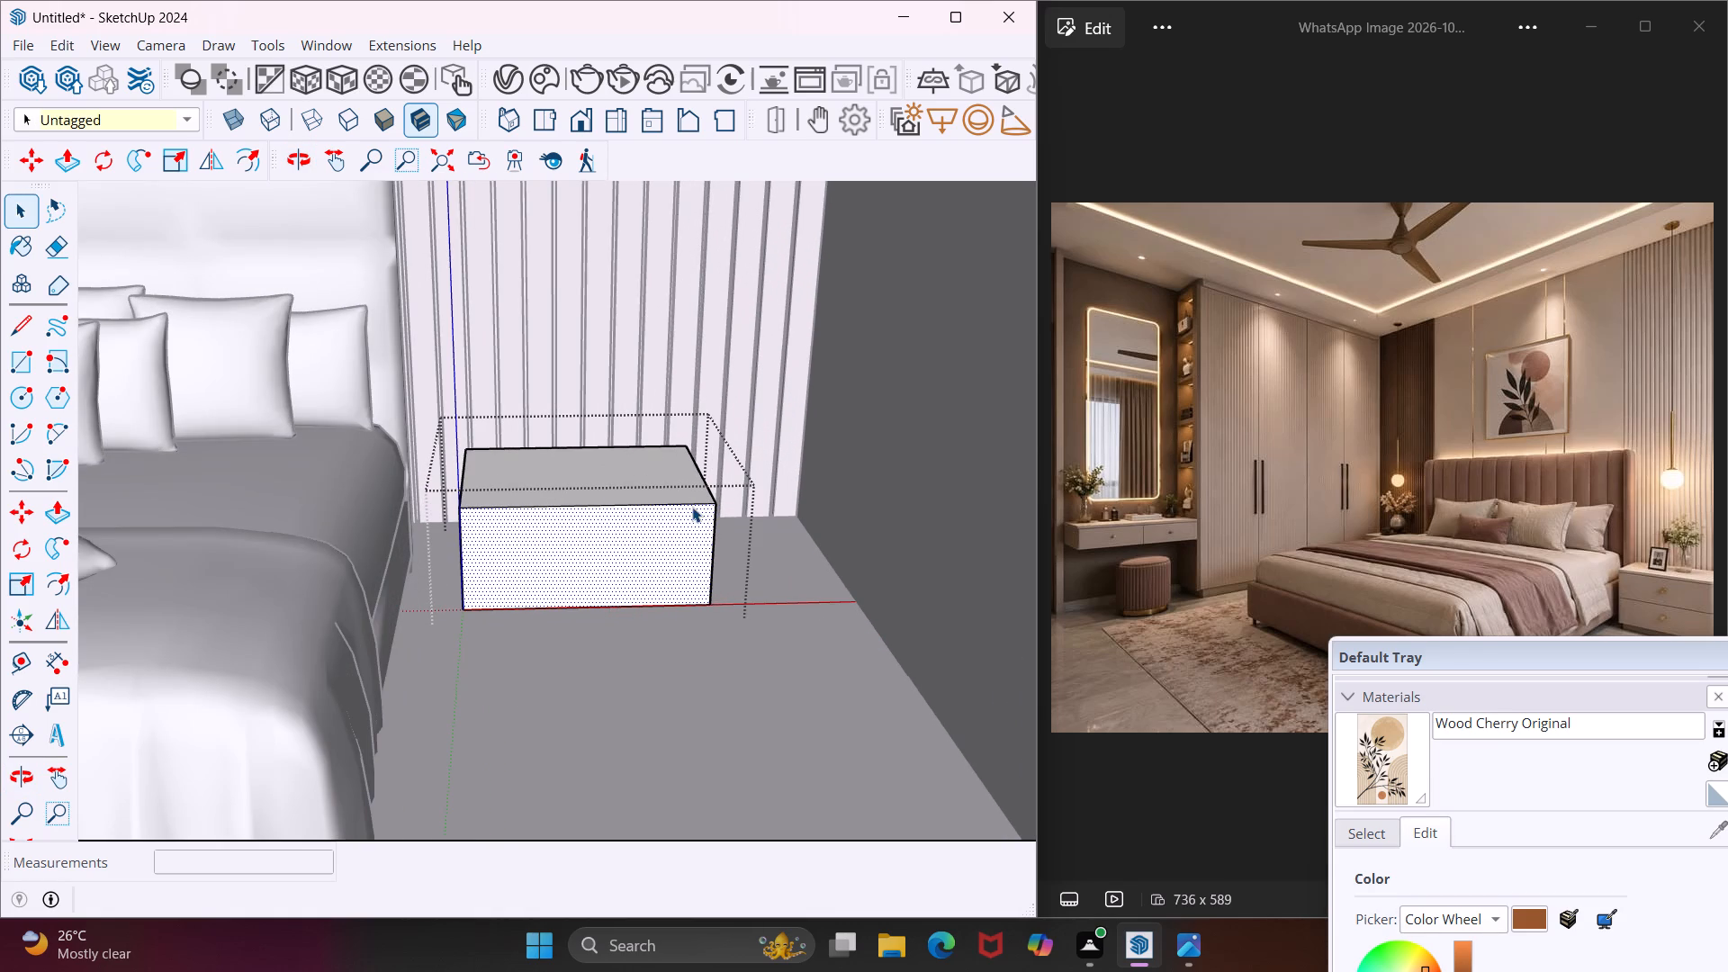
pyautogui.click(692, 505)
pyautogui.press('m')
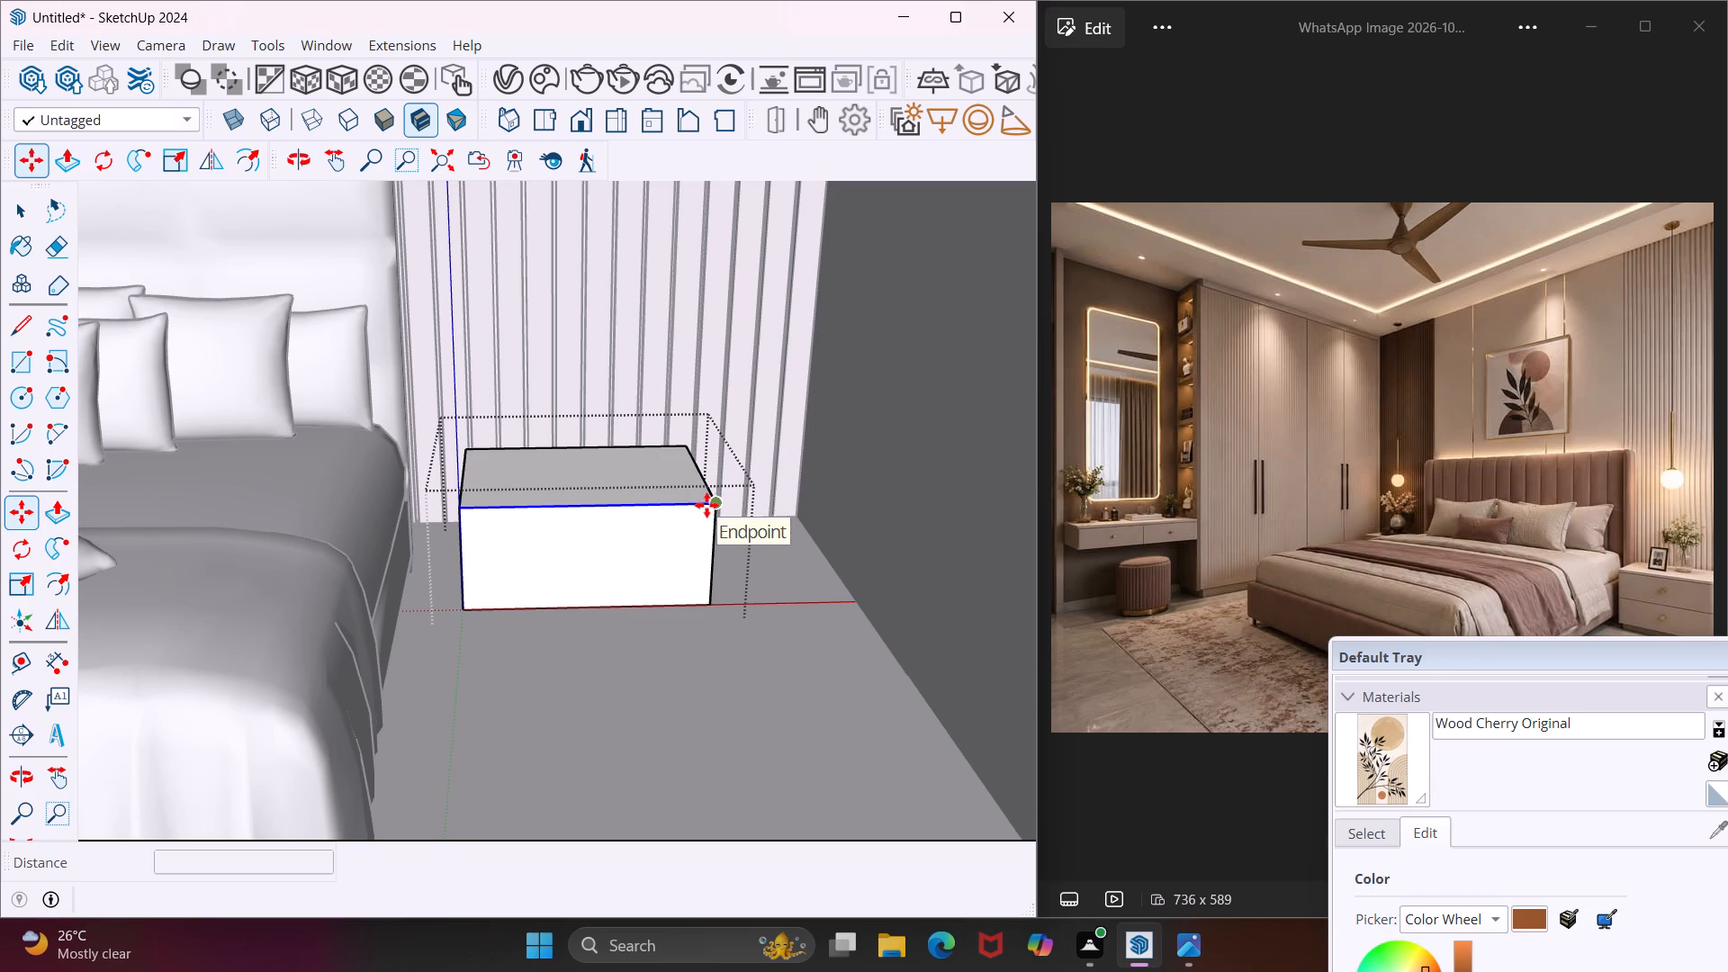
pyautogui.click(715, 505)
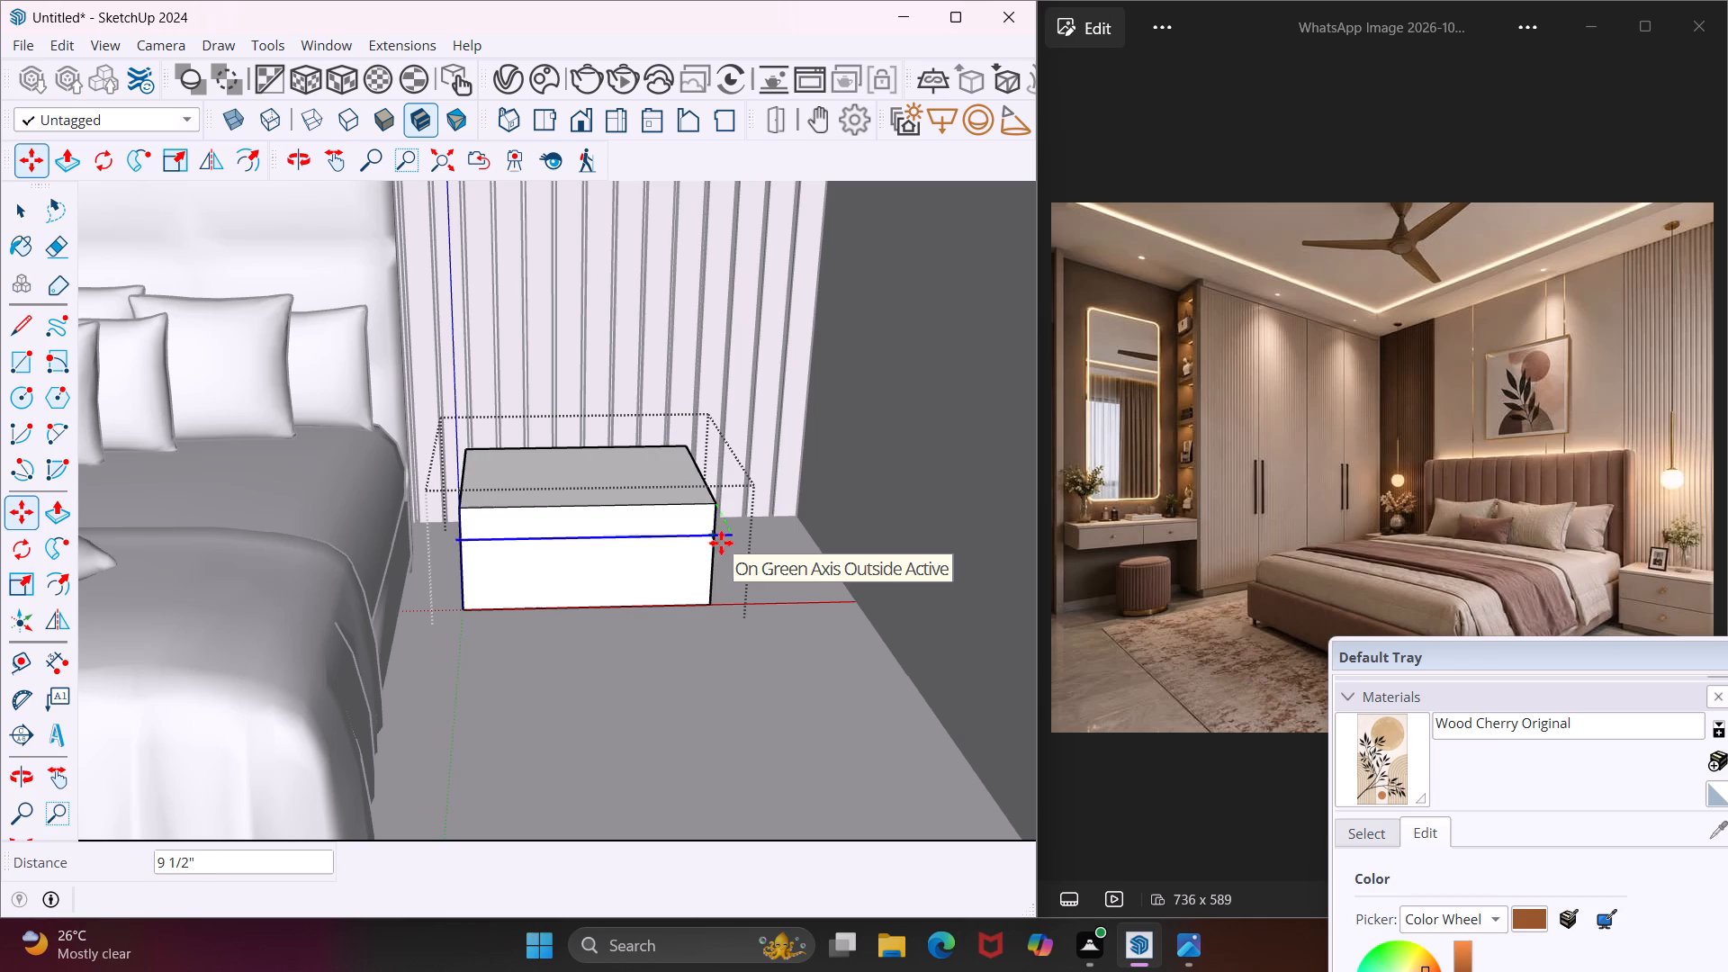
pyautogui.click(715, 561)
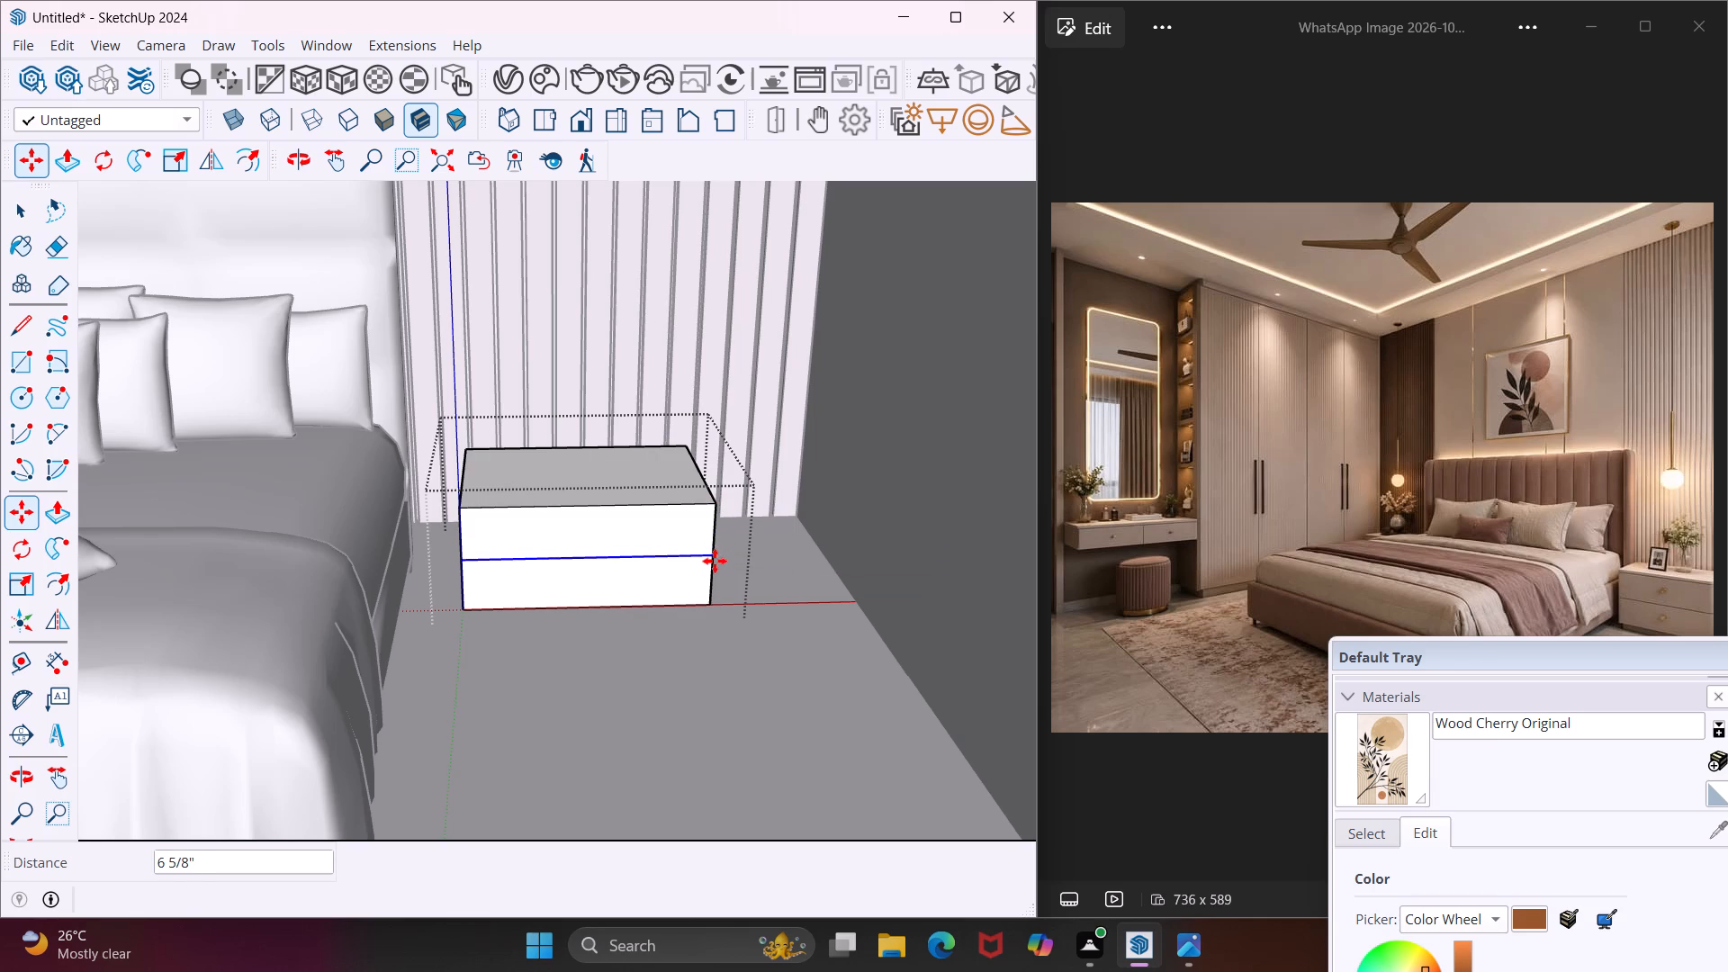
# Copy the middle line on the bedside table's front face up 0.4" to outline the gap between the drawers.
pyautogui.click(720, 561)
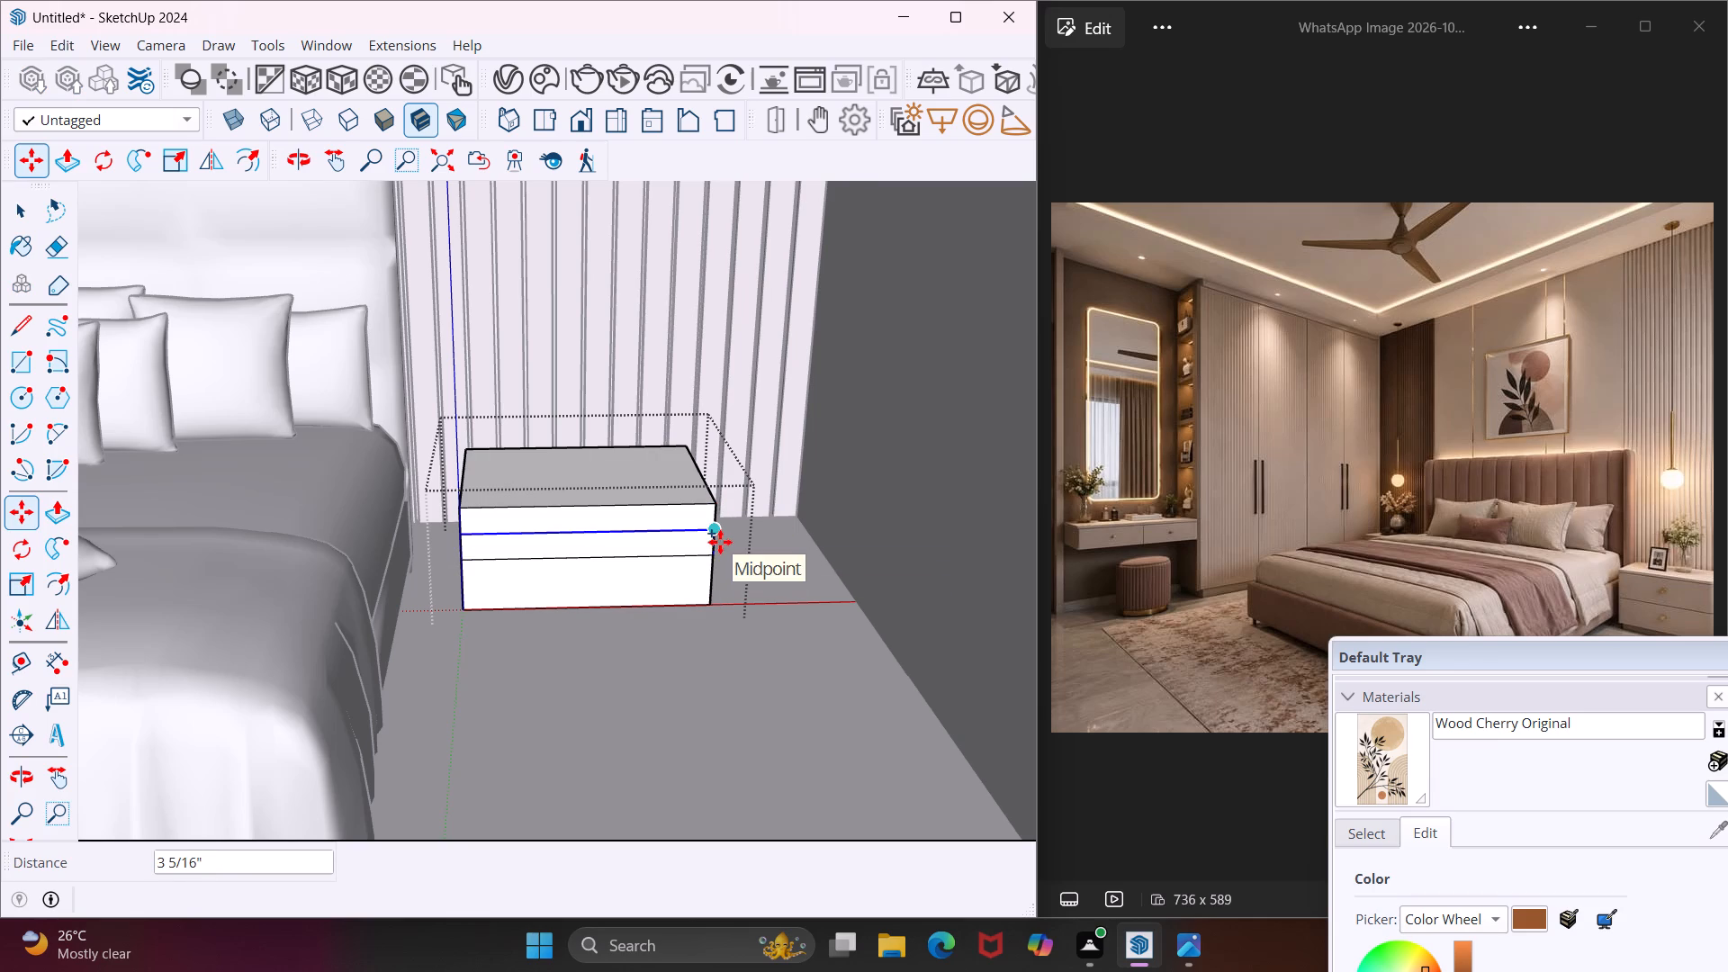
pyautogui.scroll(8, 715, 542)
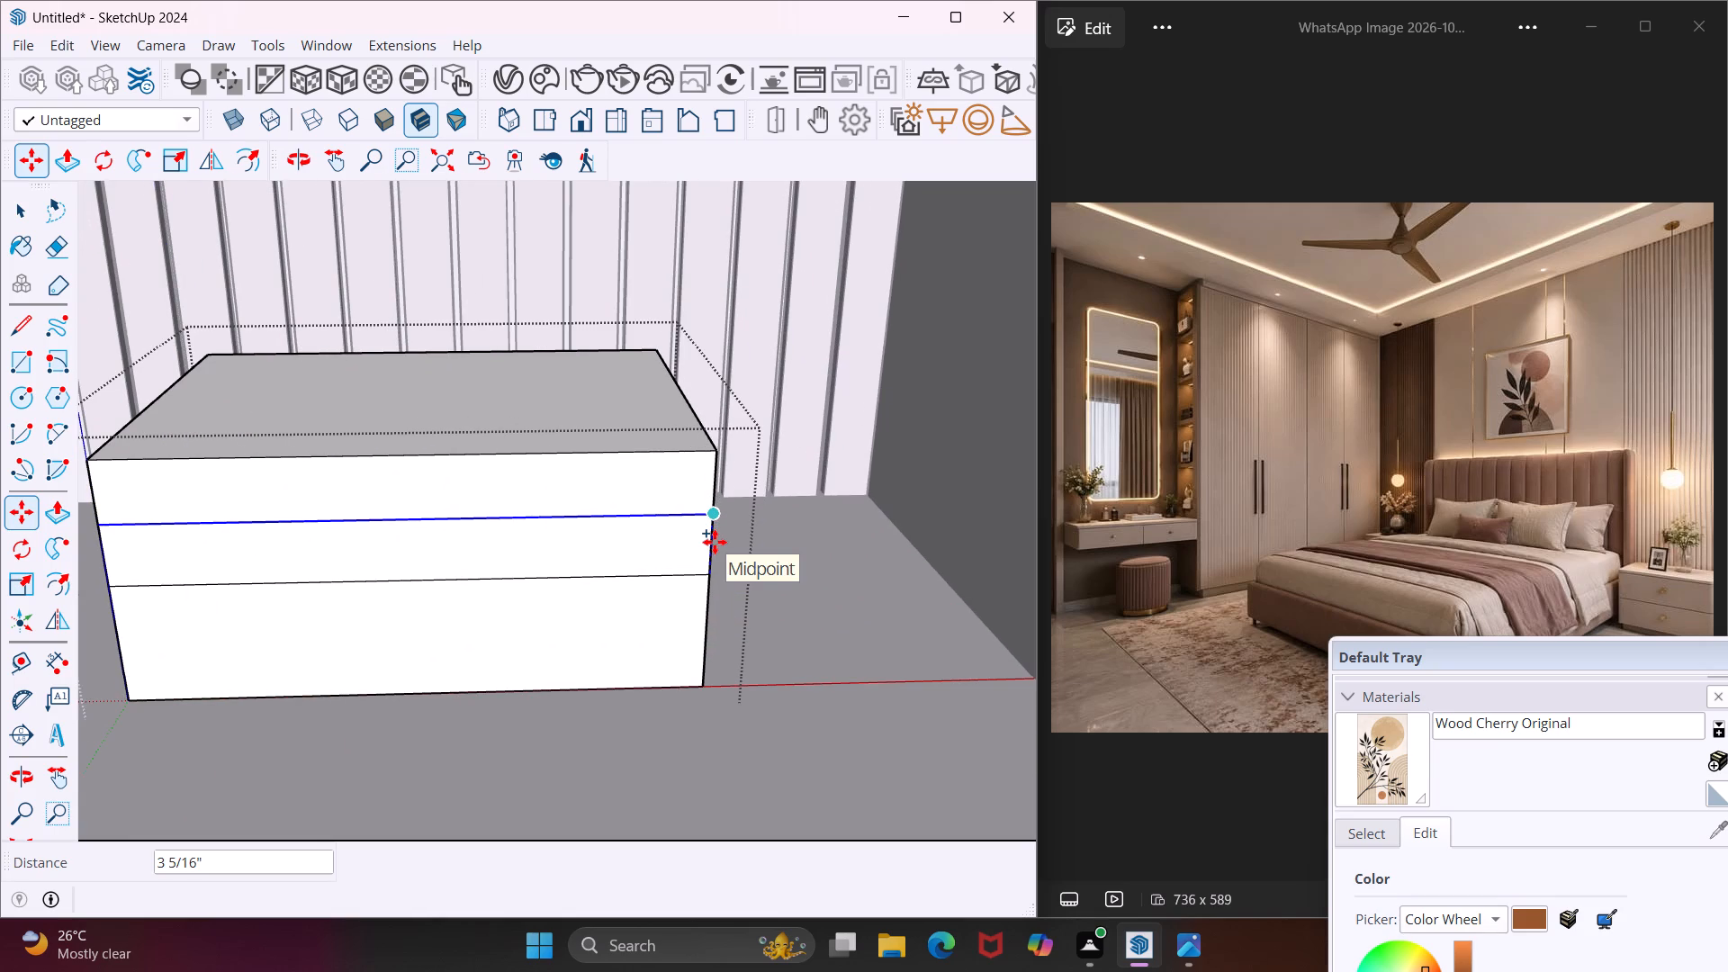
pyautogui.write('.4"')
pyautogui.press('Return')
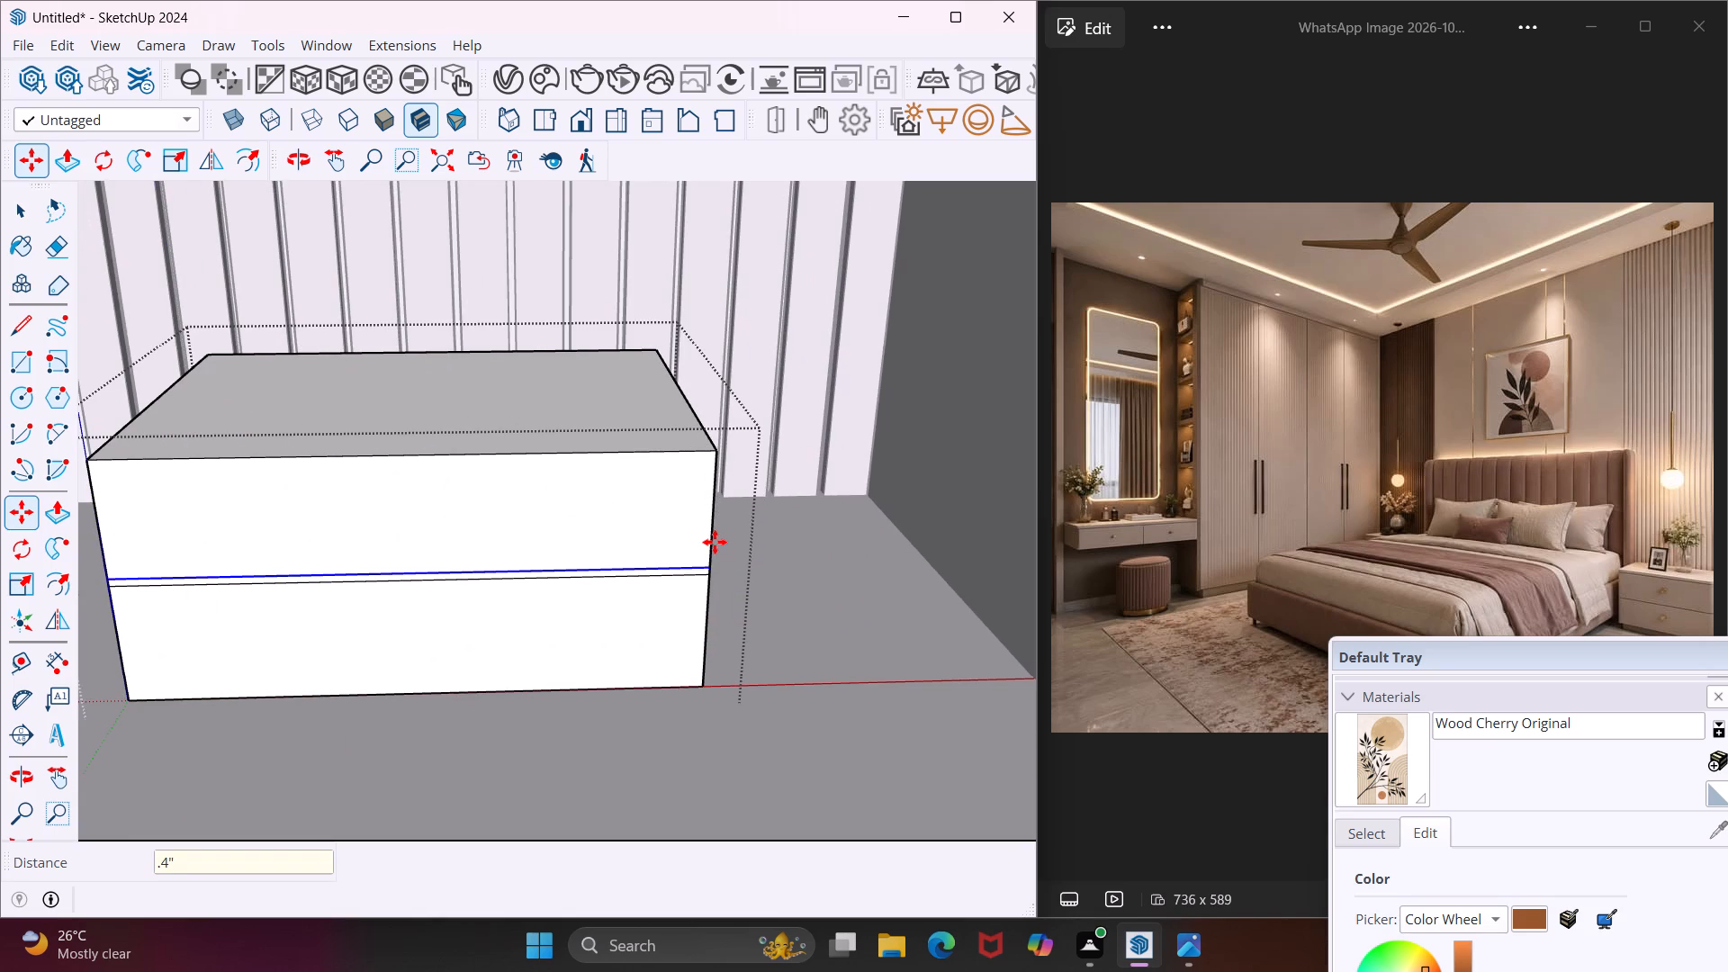
pyautogui.press('Escape')
pyautogui.press('space')
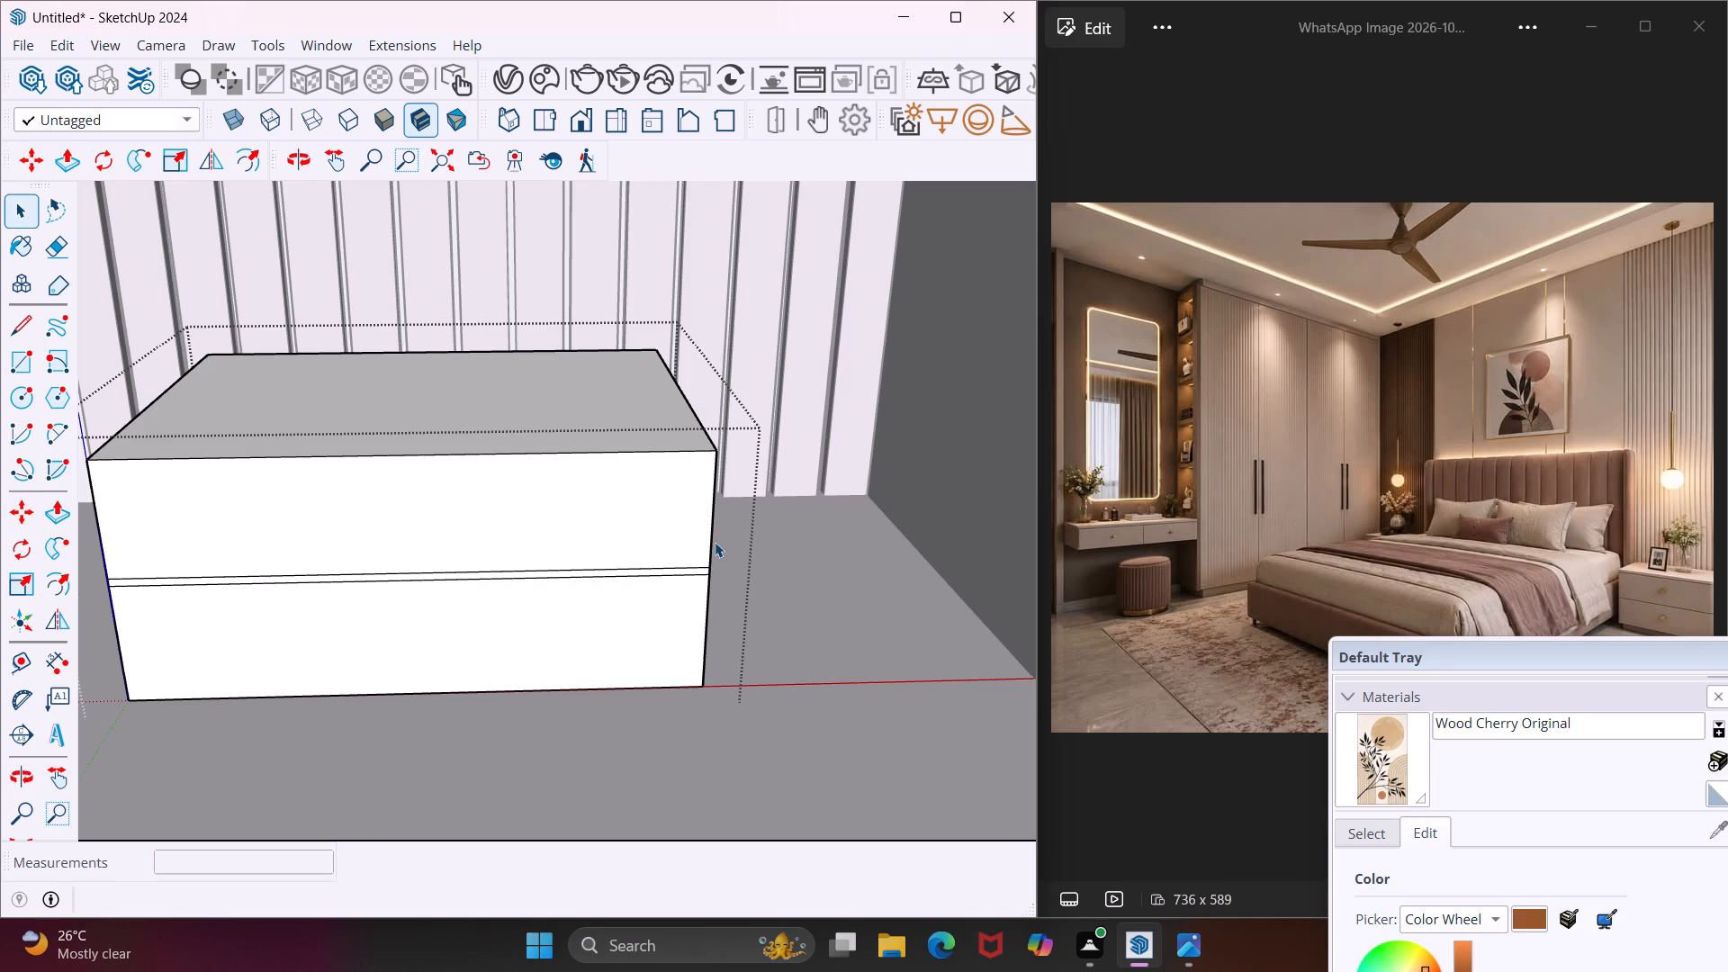
# Copy the bedside table's top front edge down about 3/8" on the front face to outline the tabletop strip.
pyautogui.click(705, 449)
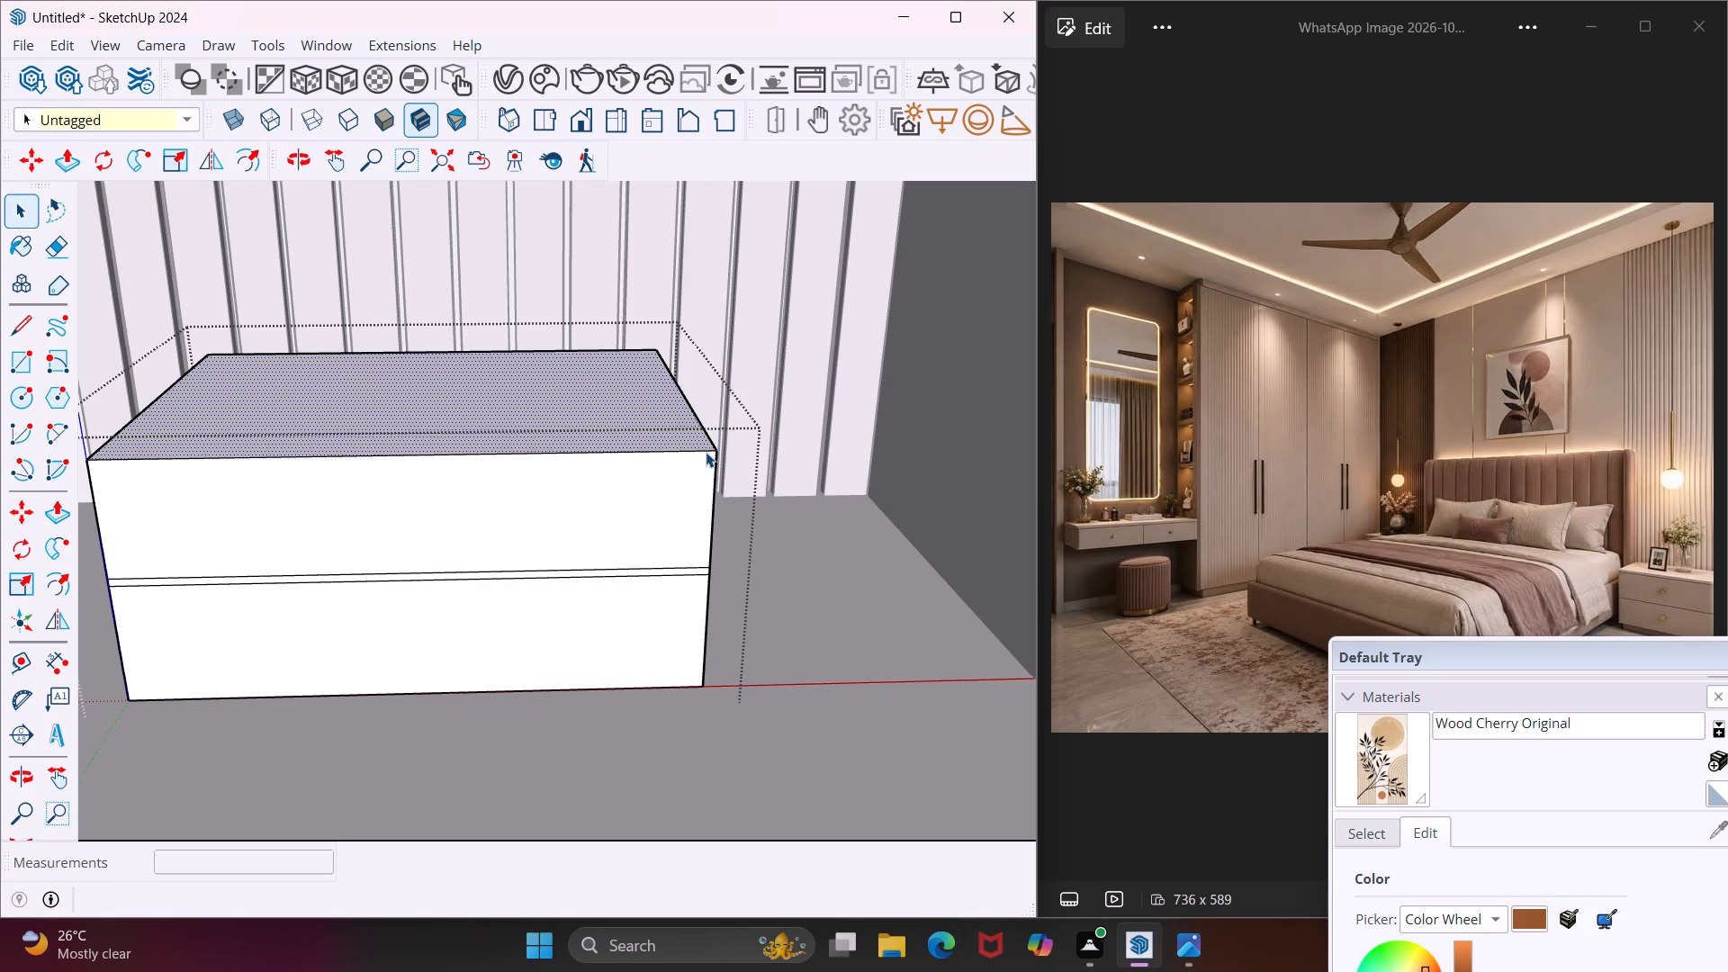
pyautogui.click(706, 452)
pyautogui.press('m')
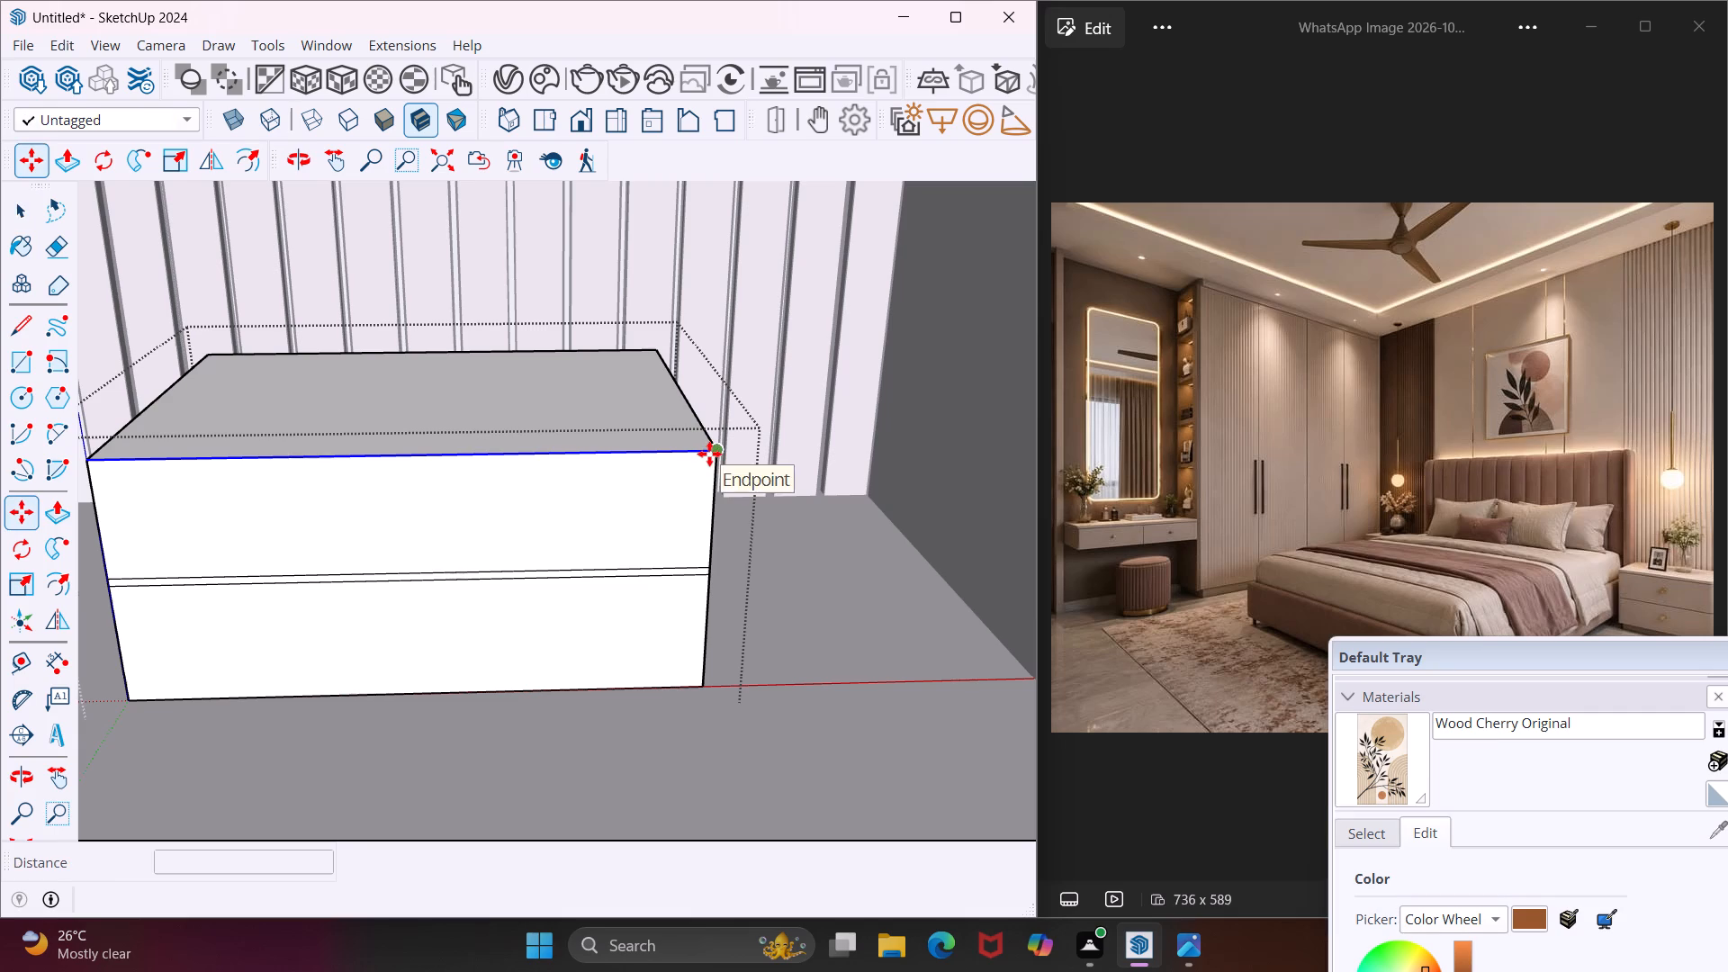
pyautogui.click(709, 454)
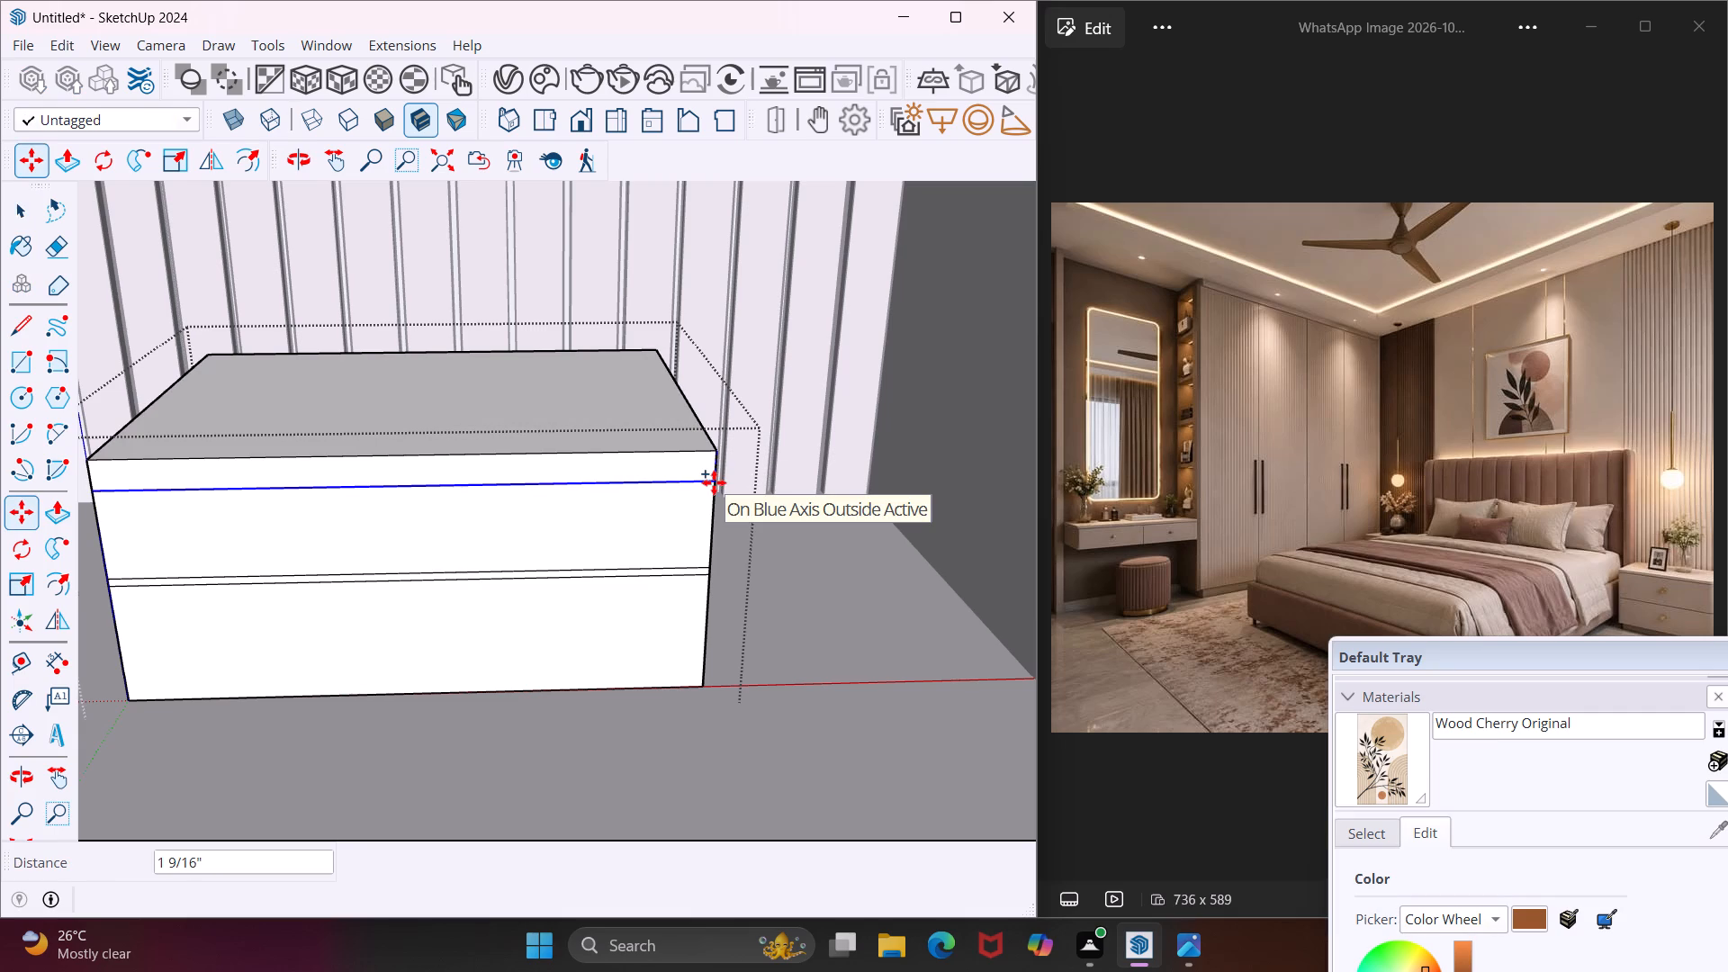
pyautogui.scroll(8, 714, 482)
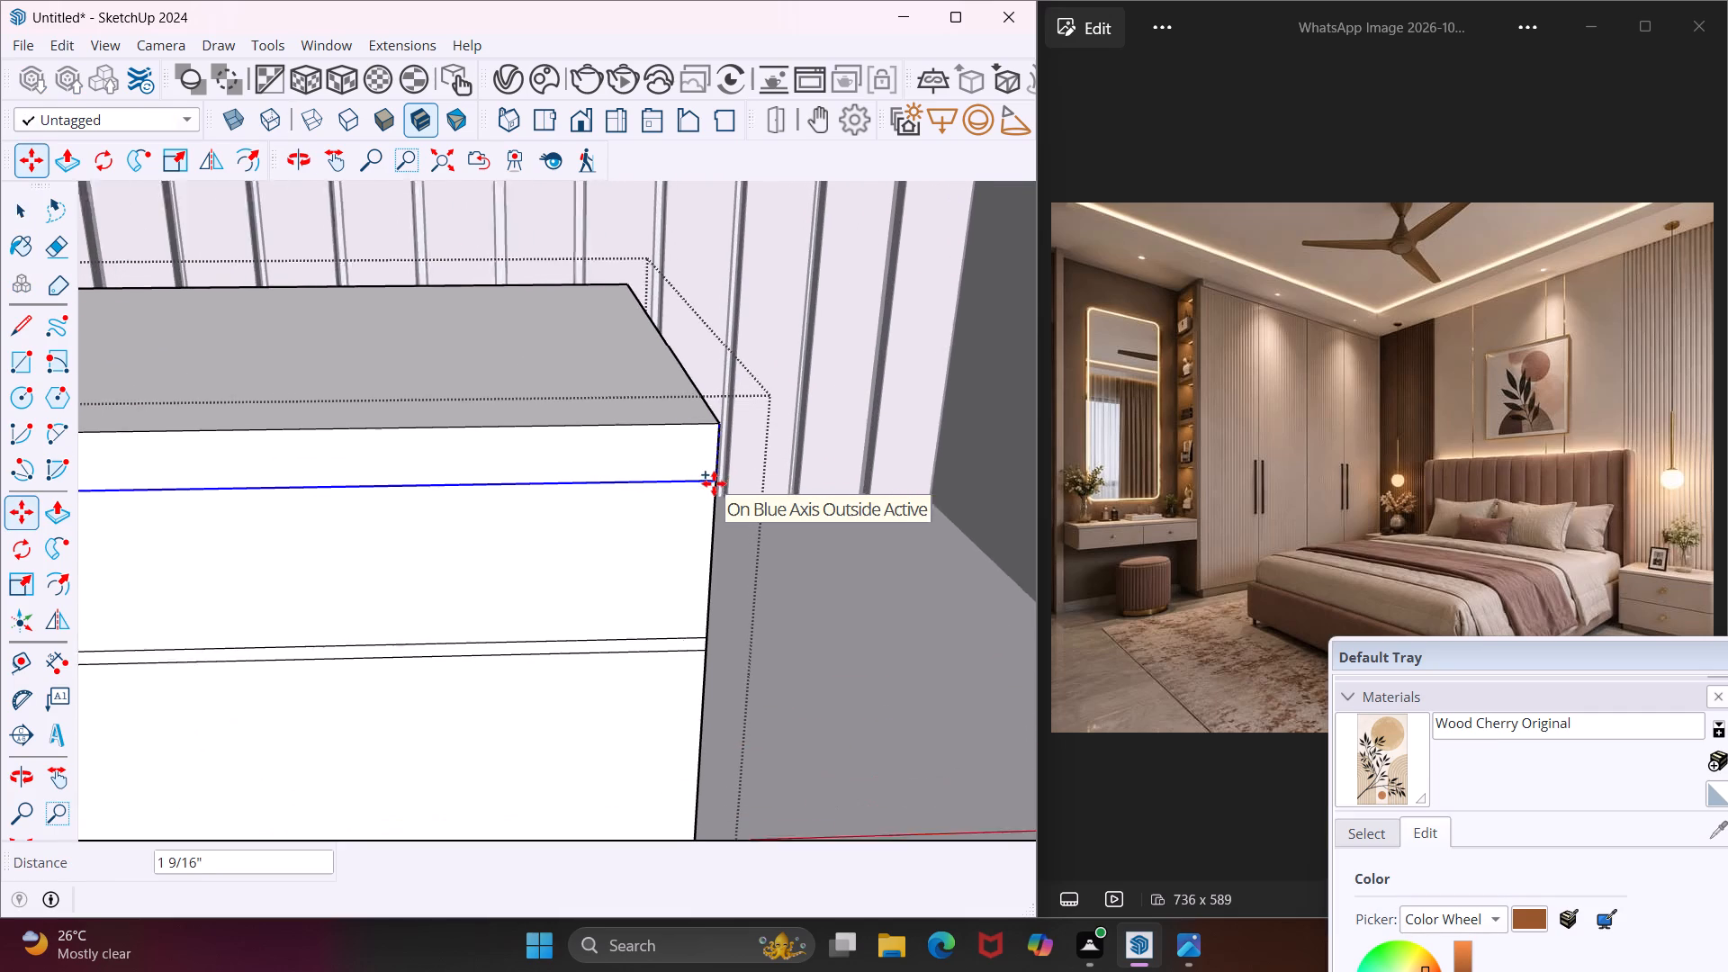
pyautogui.click(718, 439)
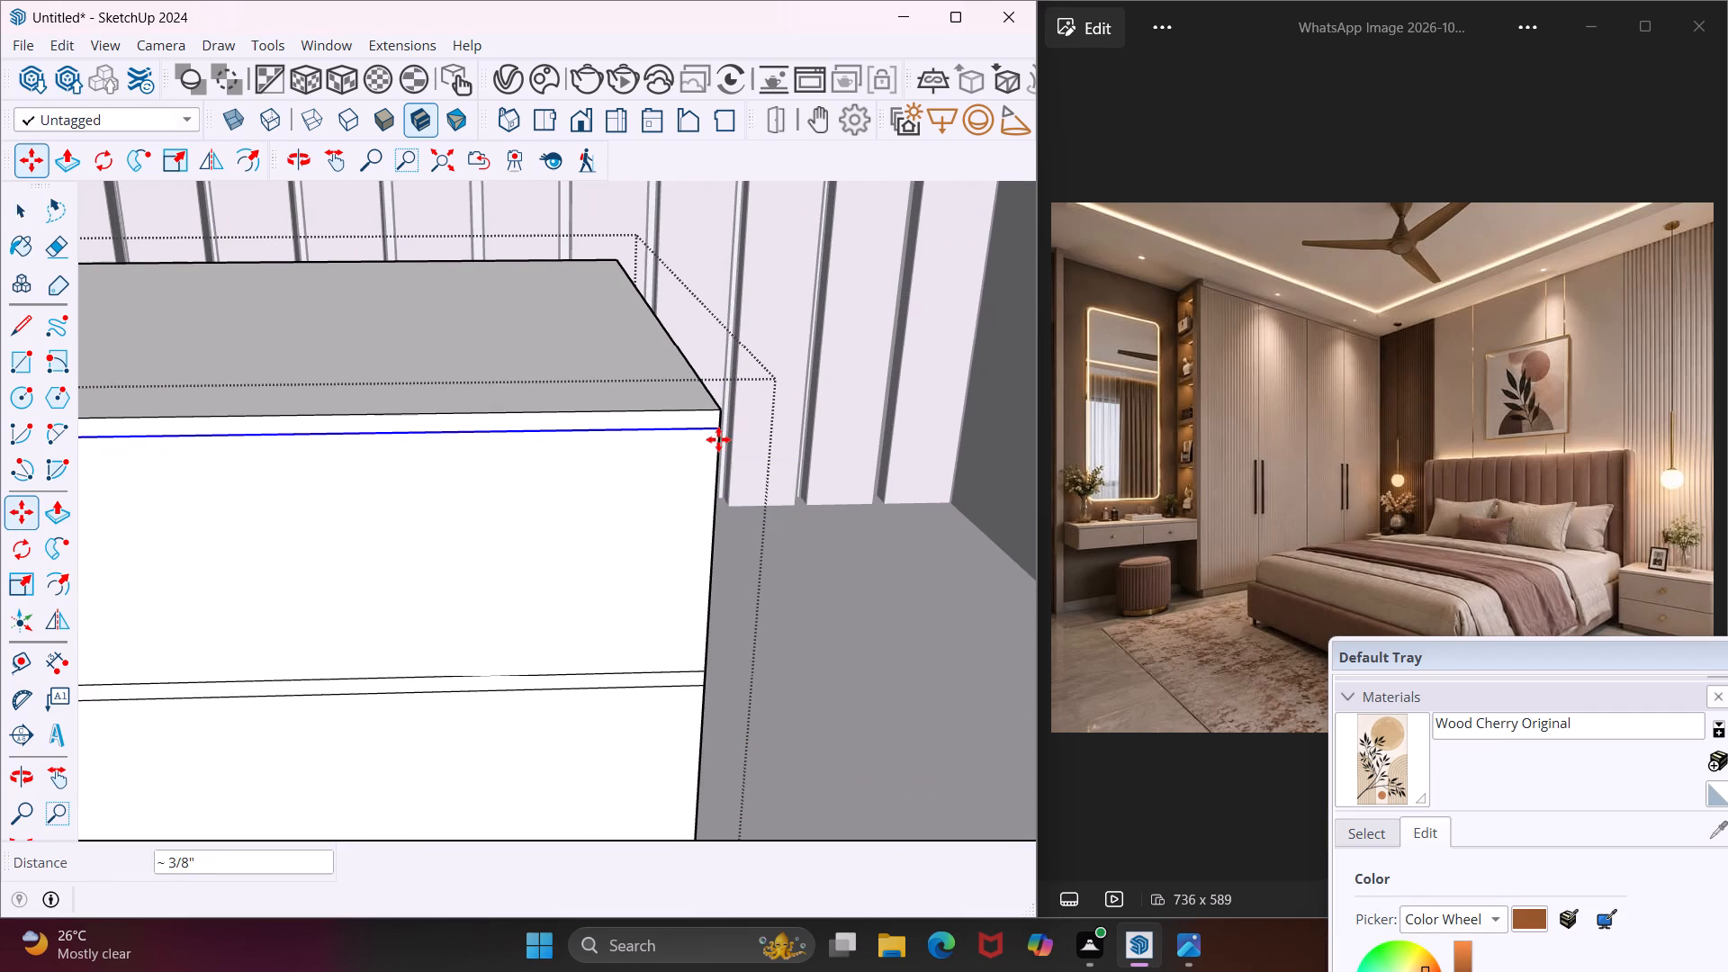
pyautogui.scroll(-10, 718, 439)
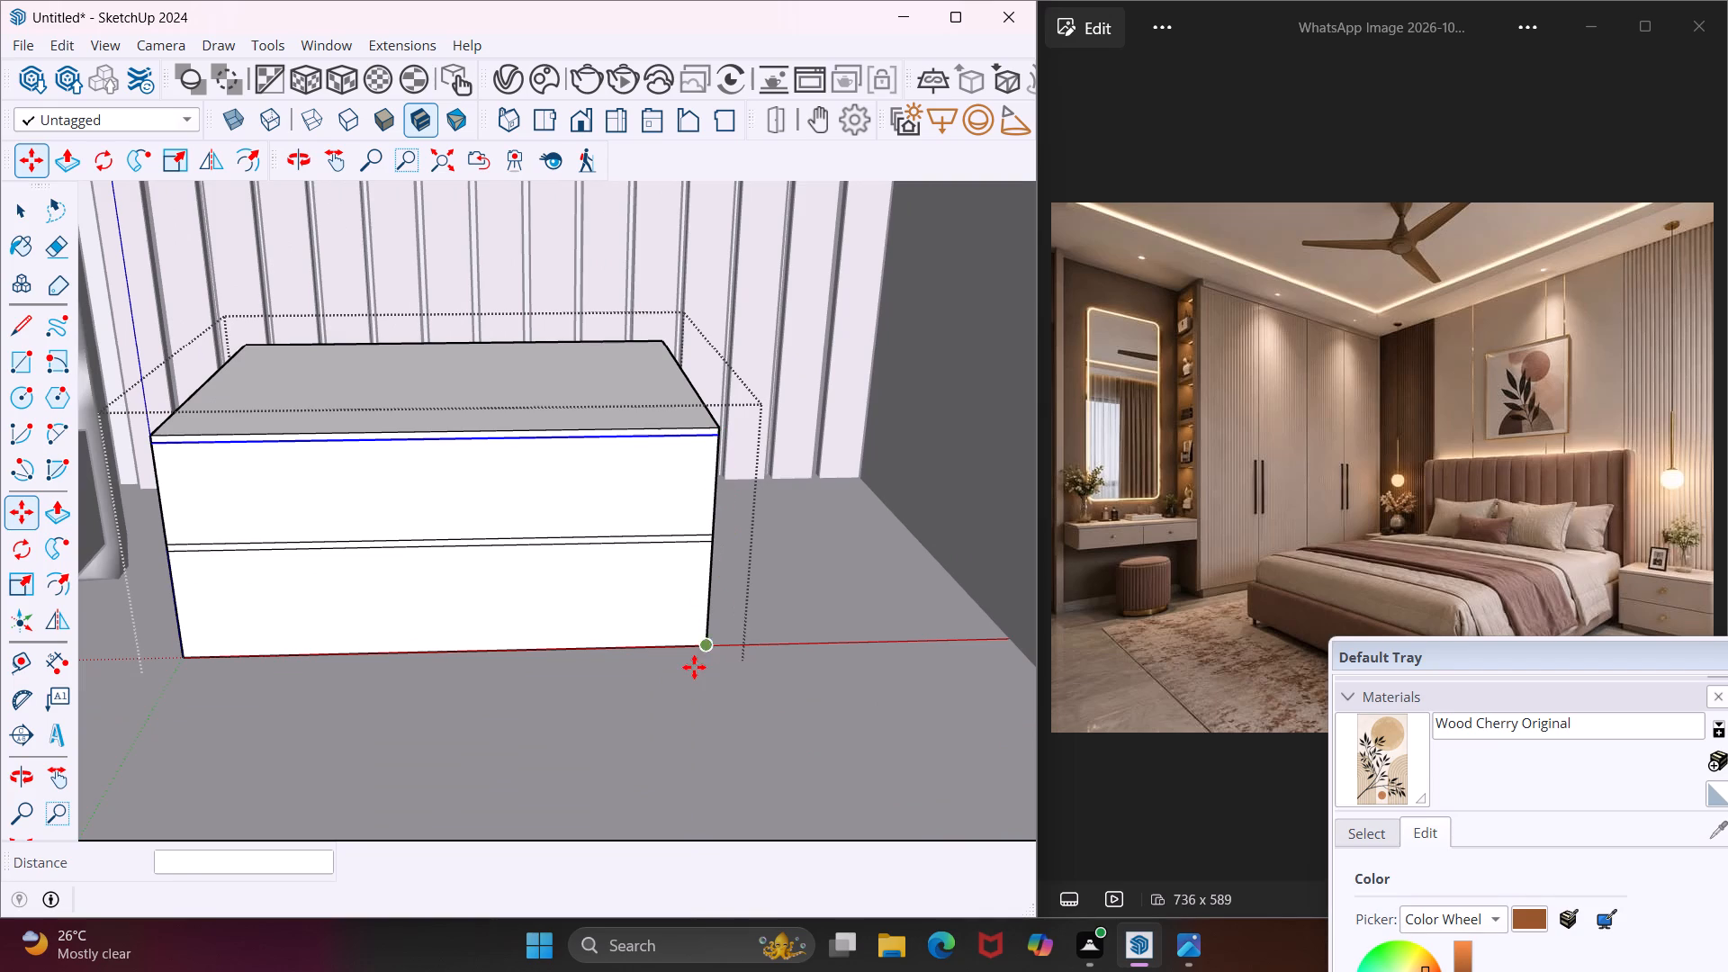
pyautogui.press('Escape')
pyautogui.press('space')
# Copy the bedside table's bottom front edge up about 1/4" on the front face.
pyautogui.scroll(3, 711, 629)
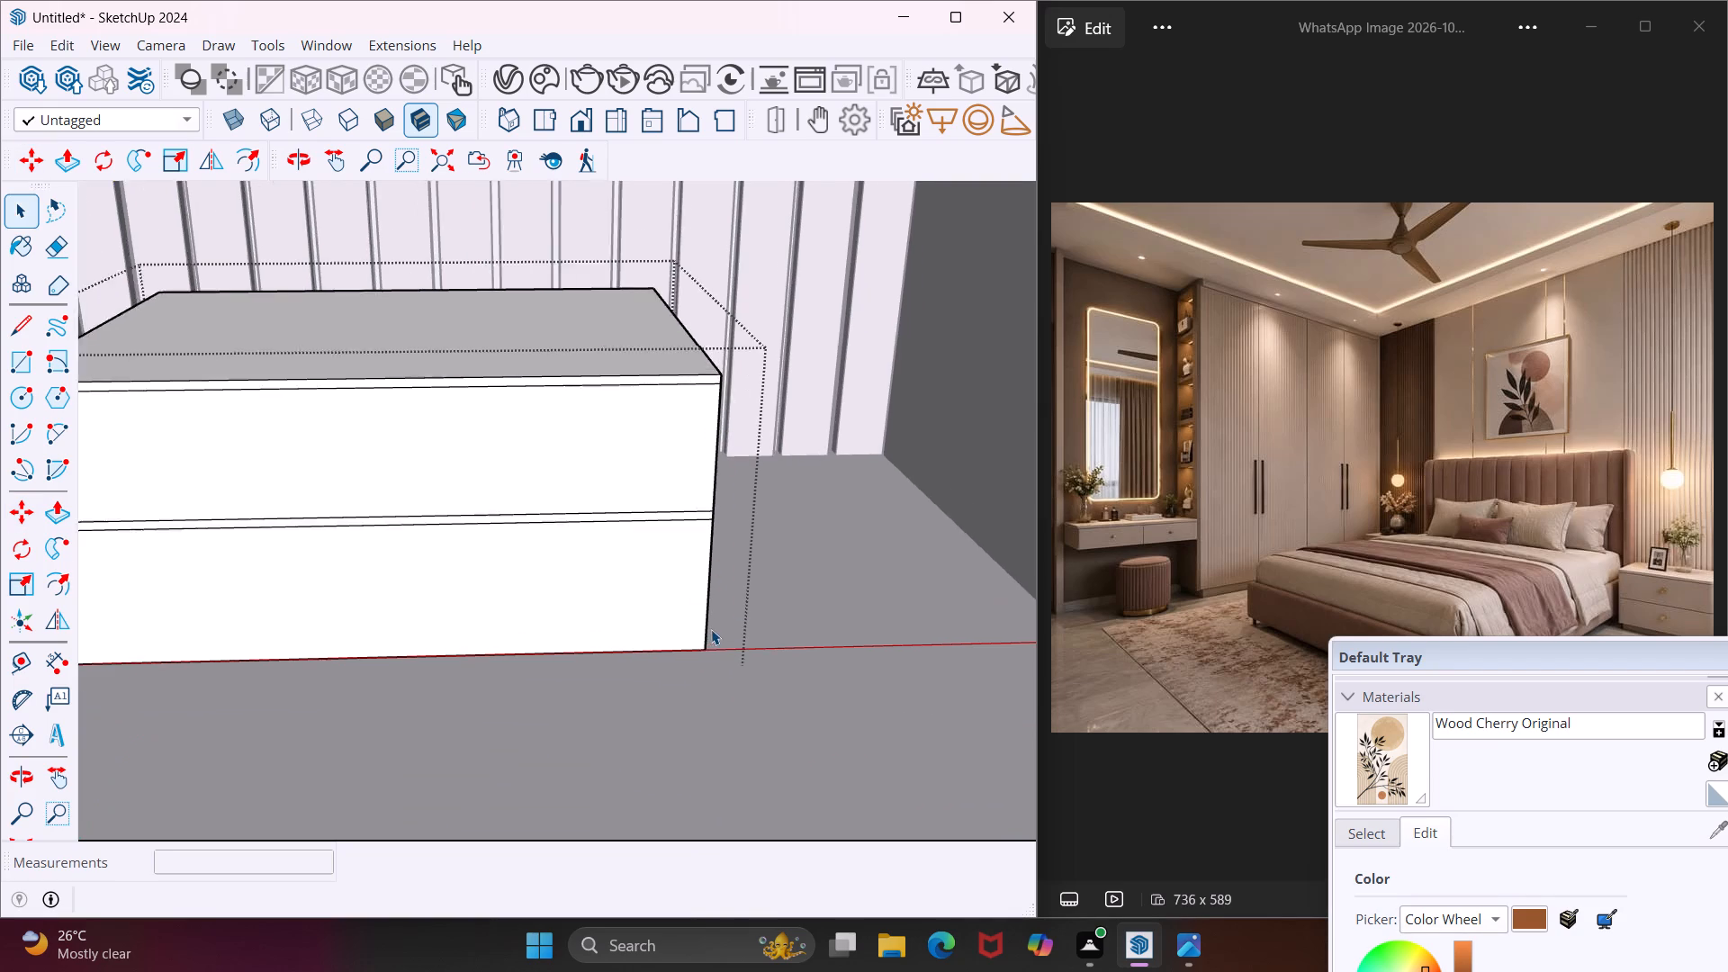
pyautogui.scroll(5, 710, 627)
pyautogui.click(684, 670)
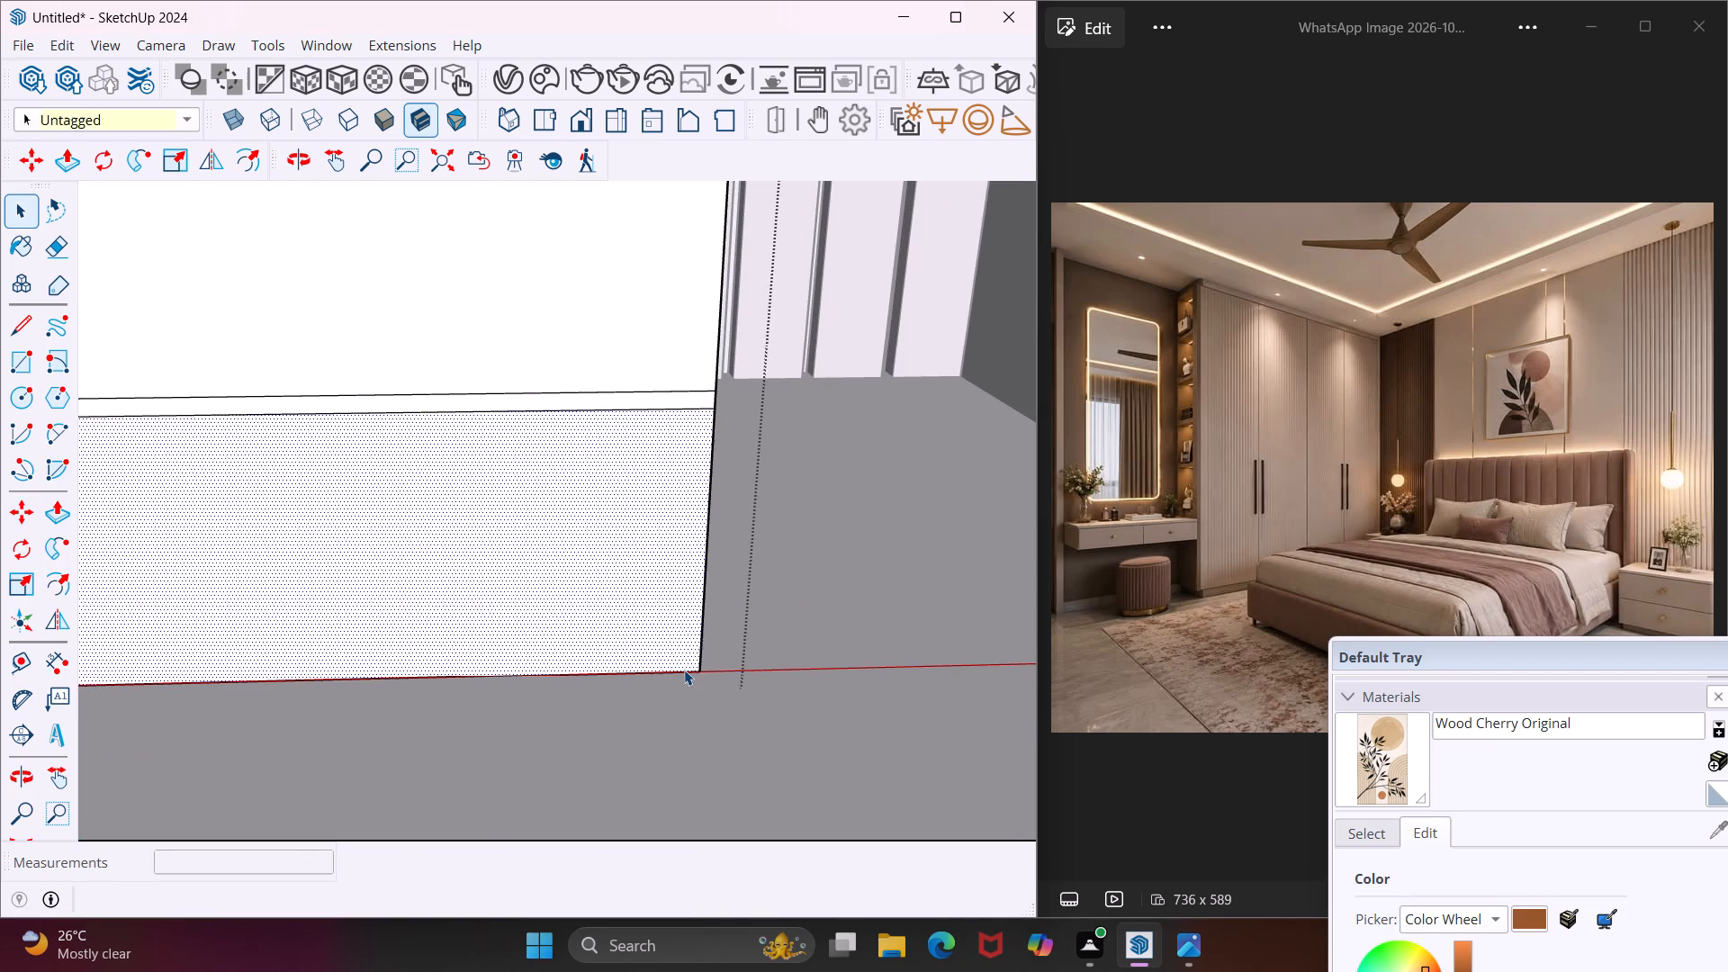
pyautogui.click(685, 670)
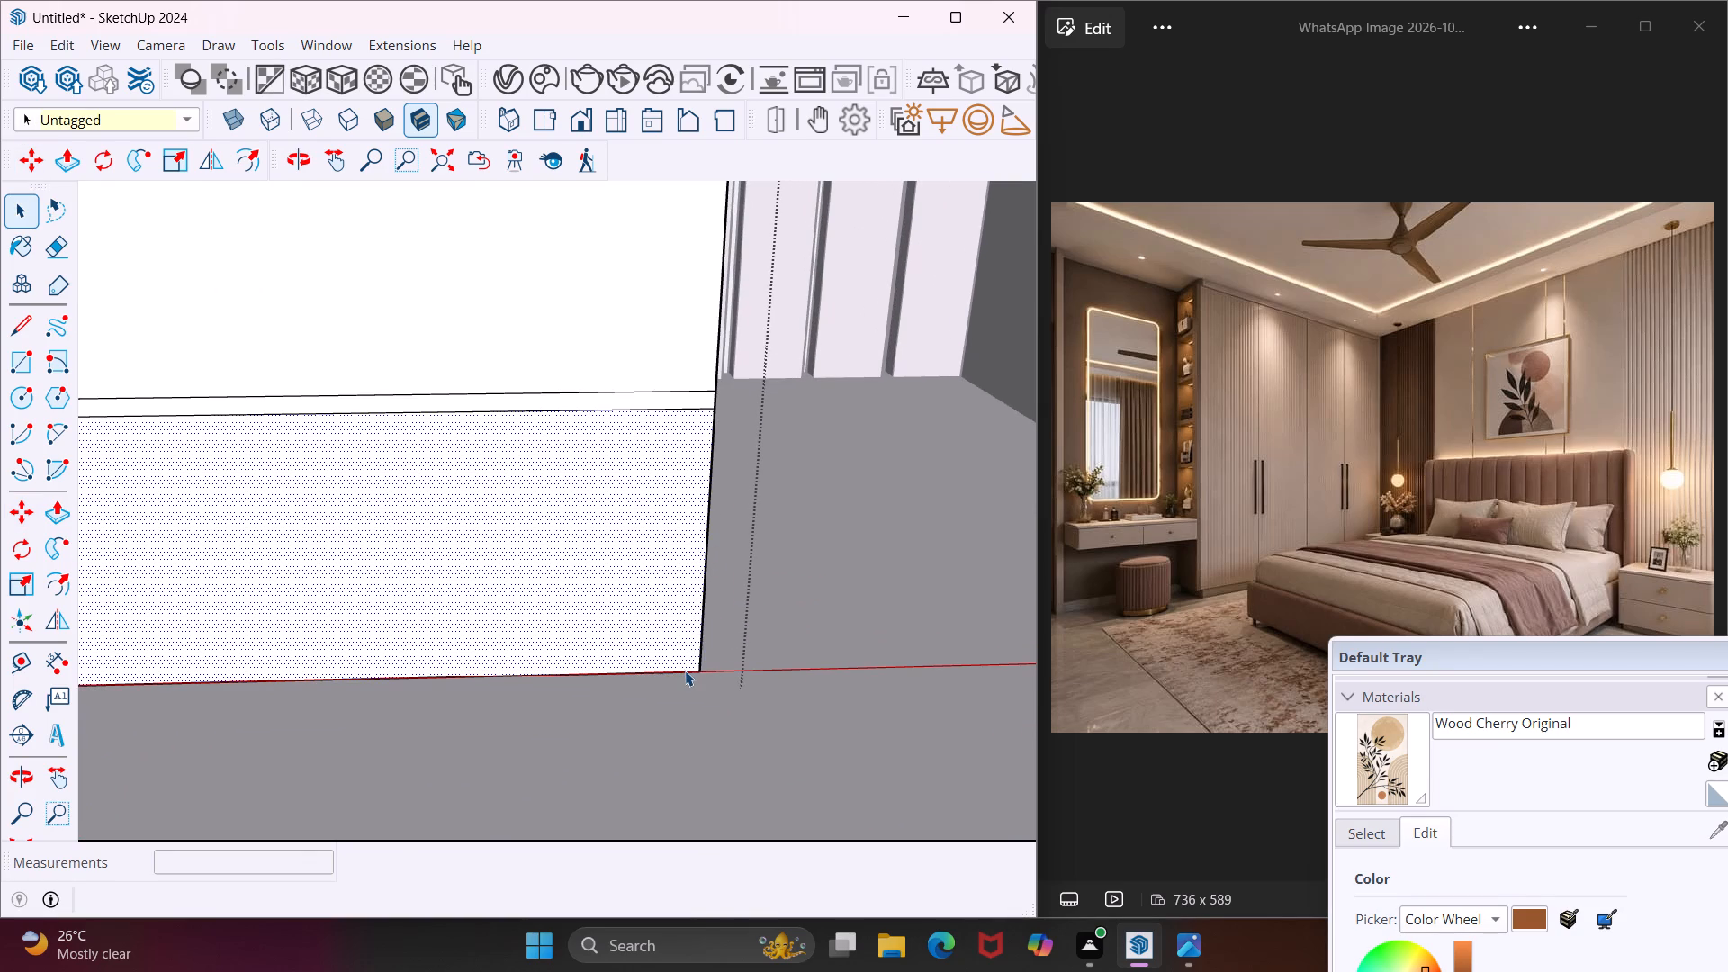
pyautogui.click(685, 670)
pyautogui.click(686, 670)
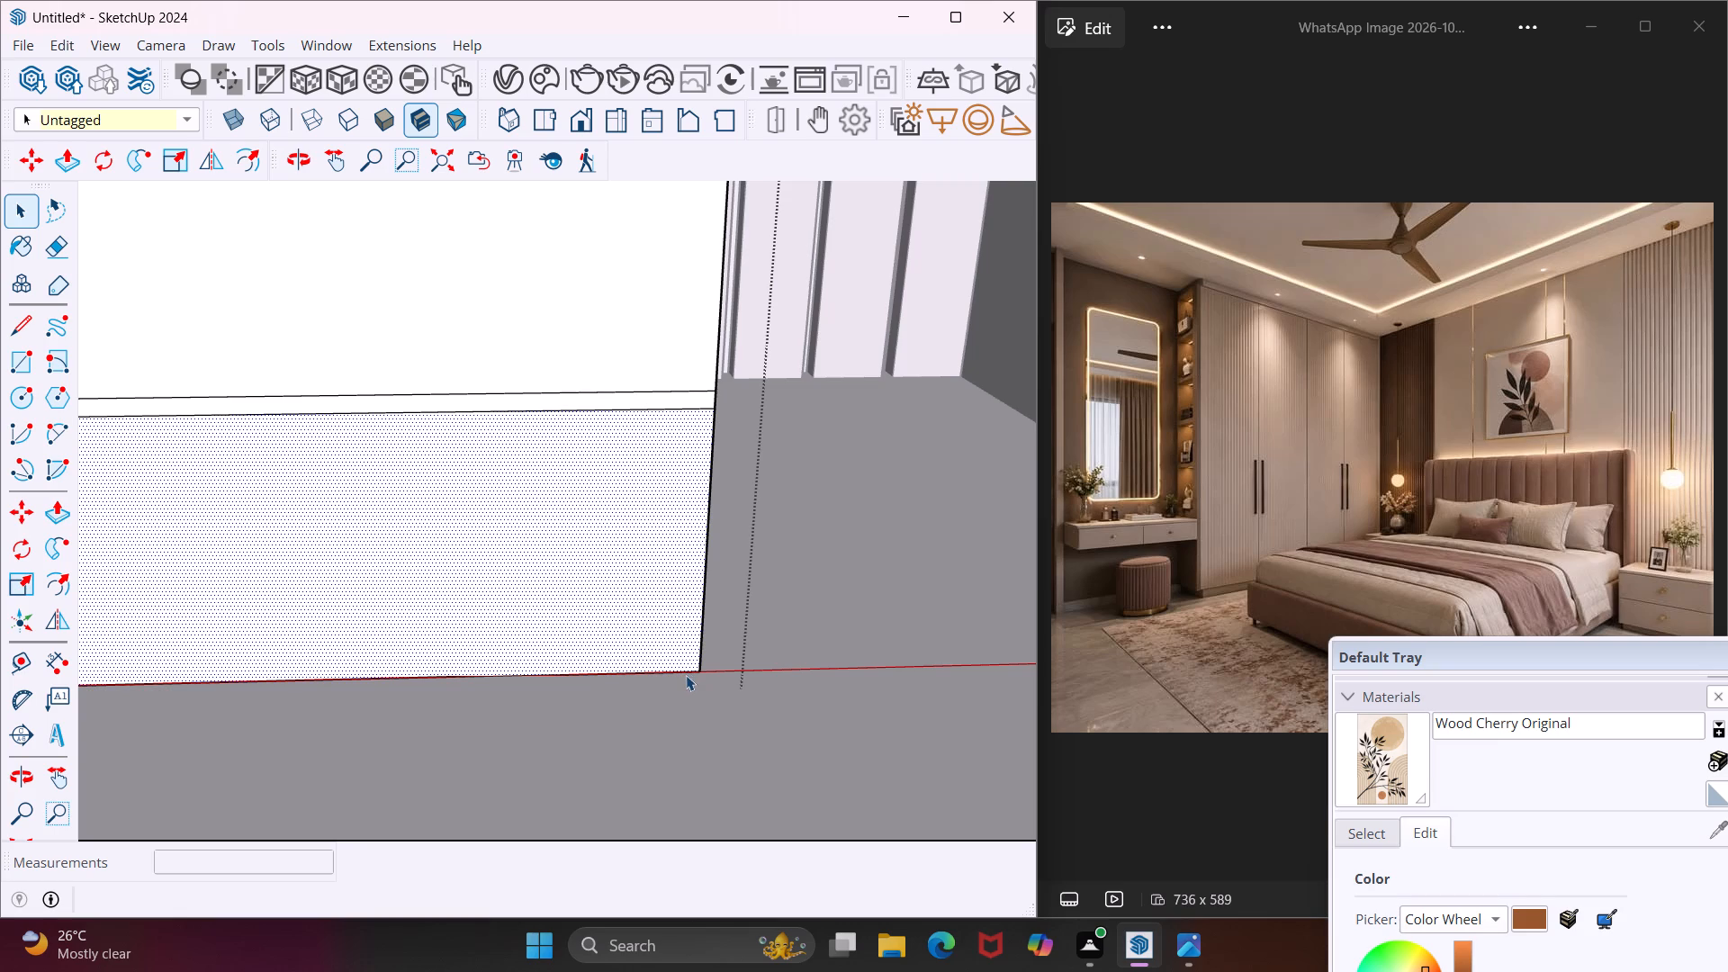
pyautogui.click(688, 671)
pyautogui.click(688, 671)
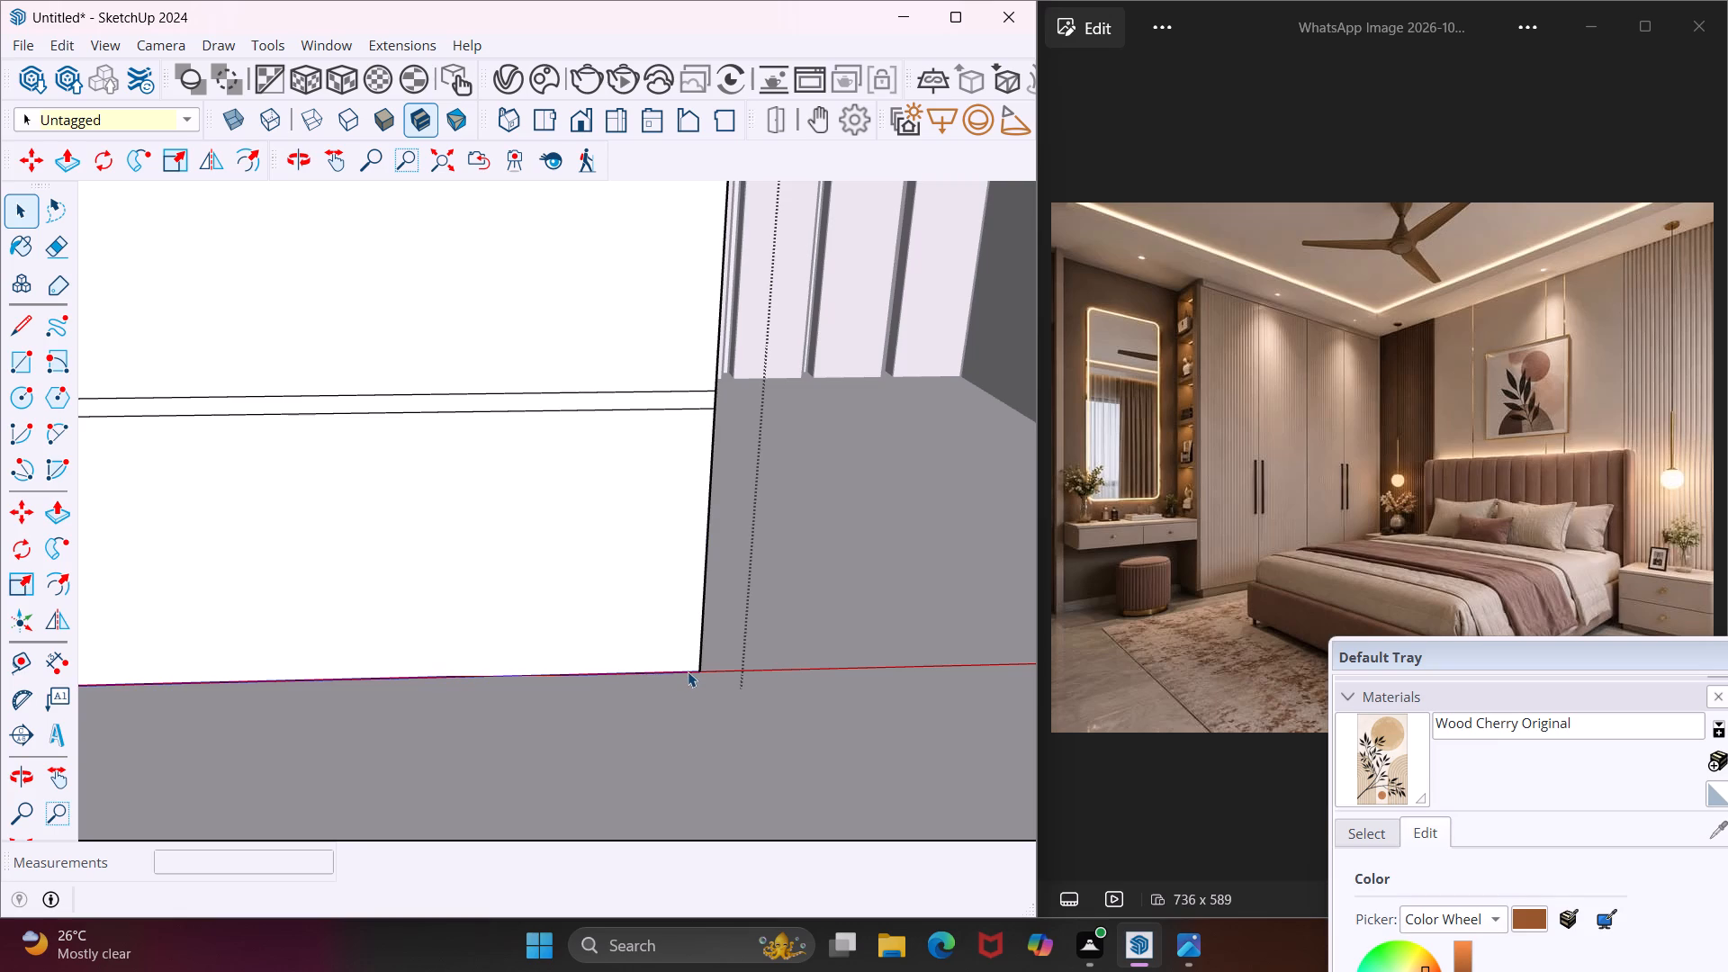
pyautogui.scroll(8, 689, 671)
pyautogui.click(689, 671)
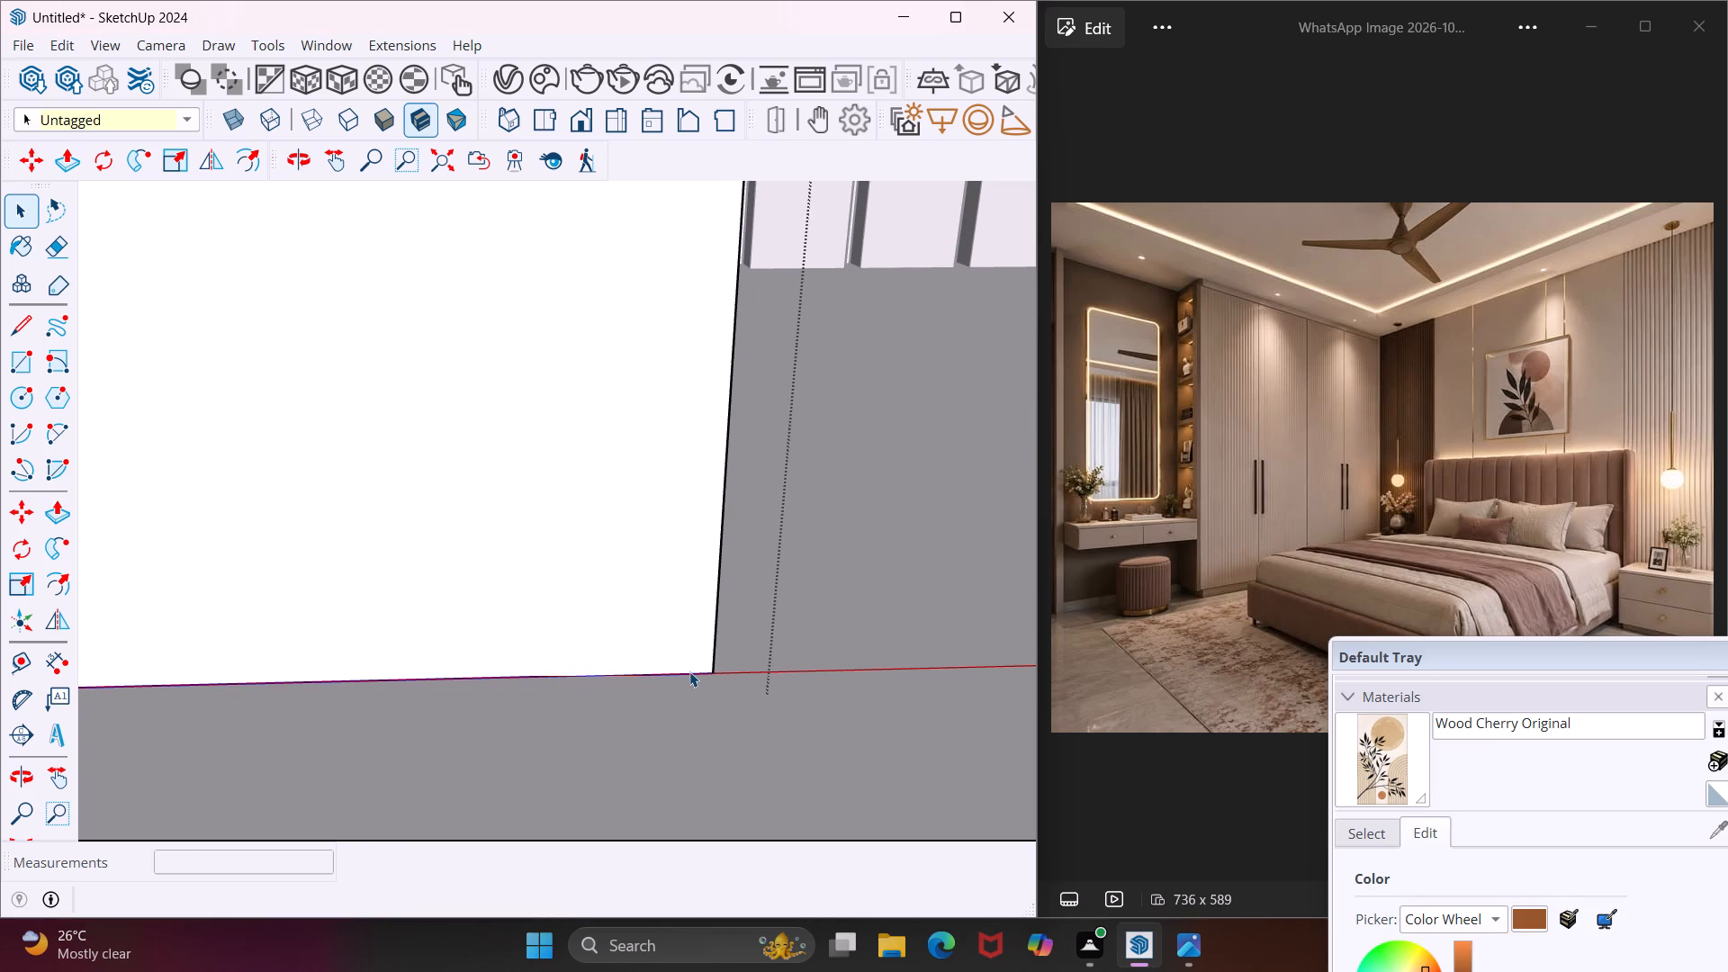
pyautogui.scroll(9, 689, 671)
pyautogui.click(710, 679)
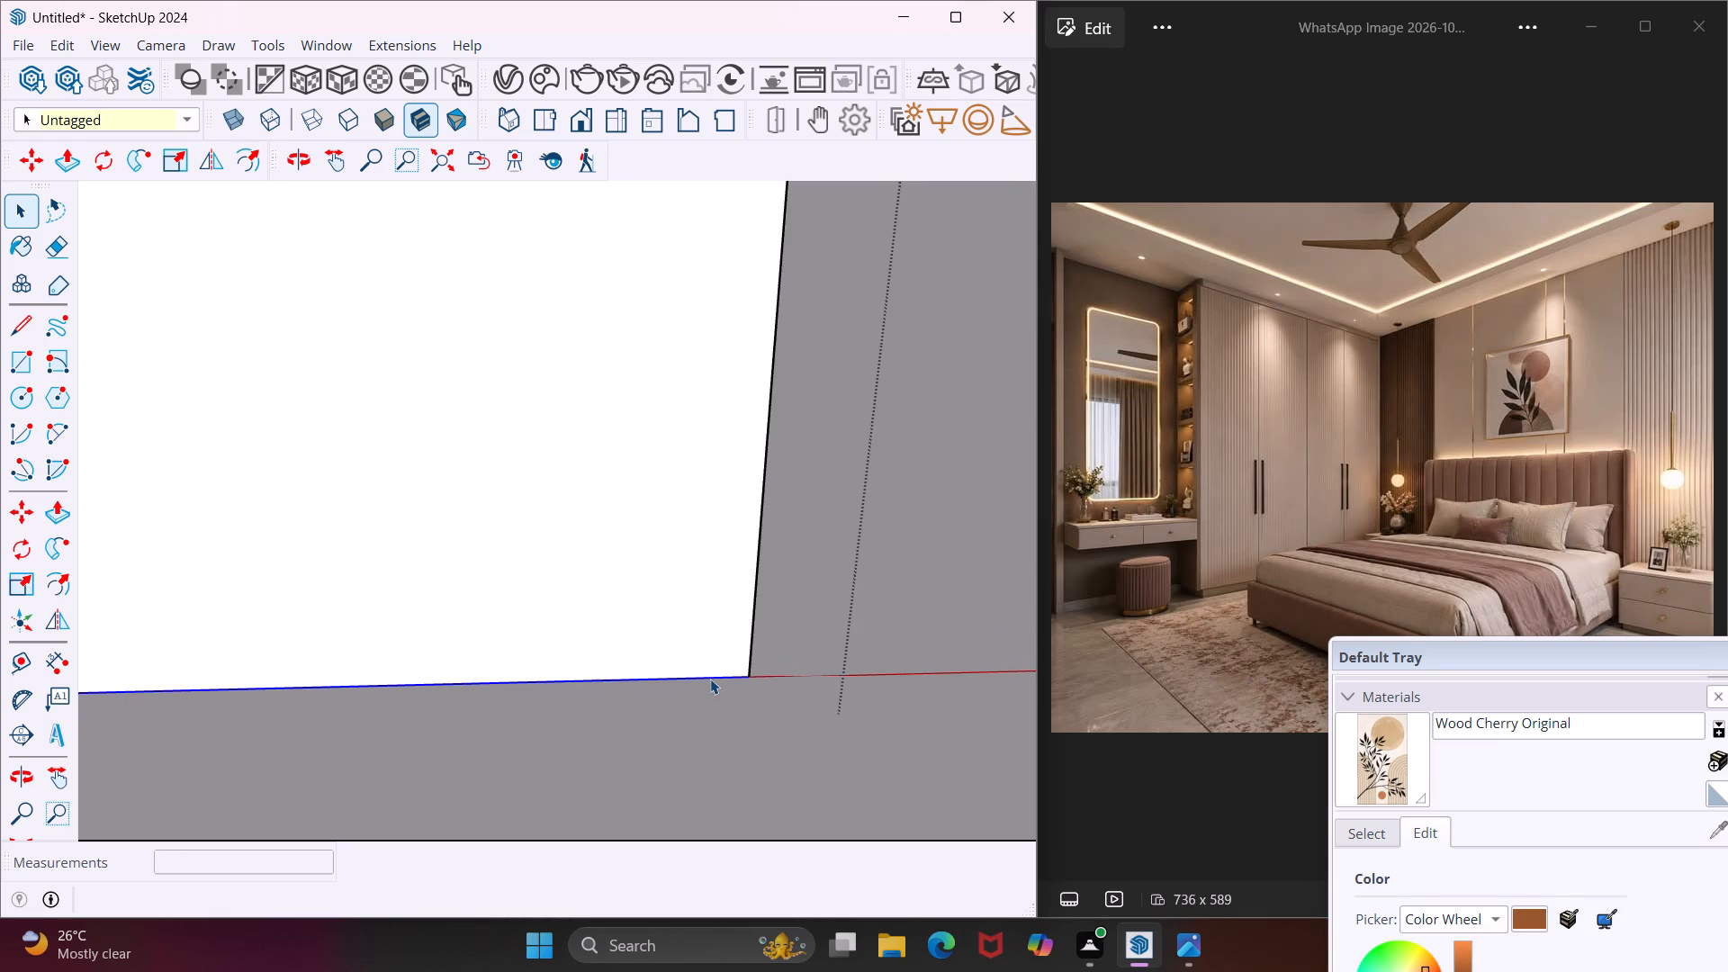
pyautogui.press('m')
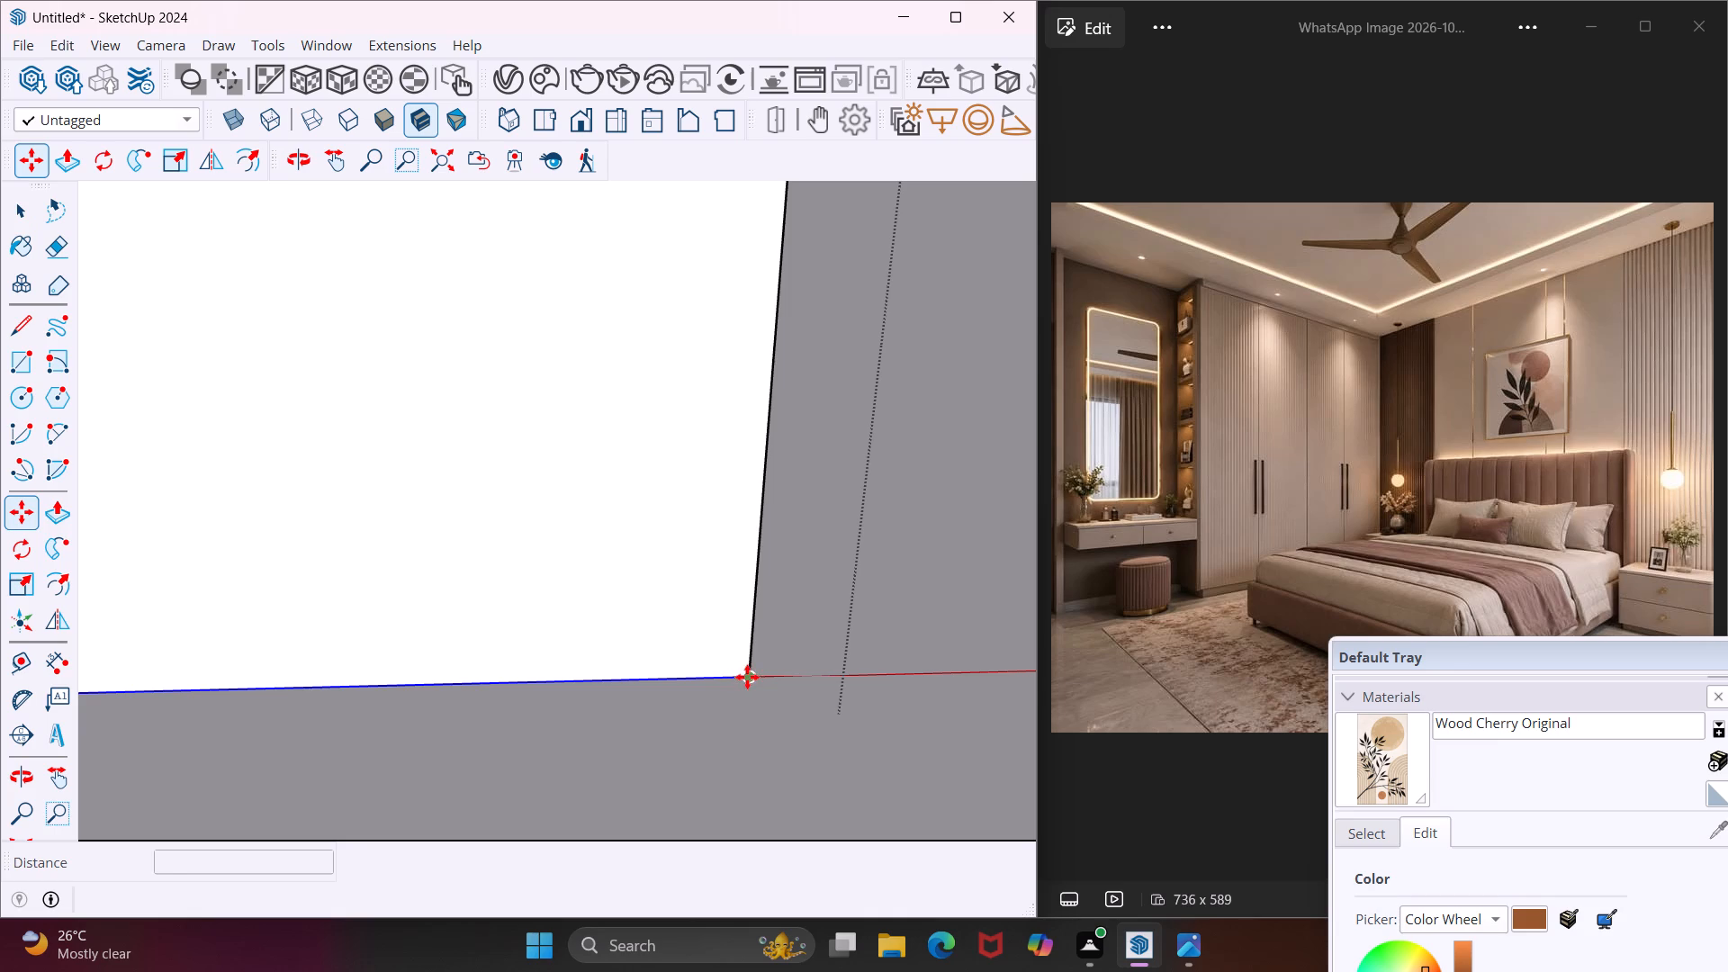
pyautogui.click(747, 677)
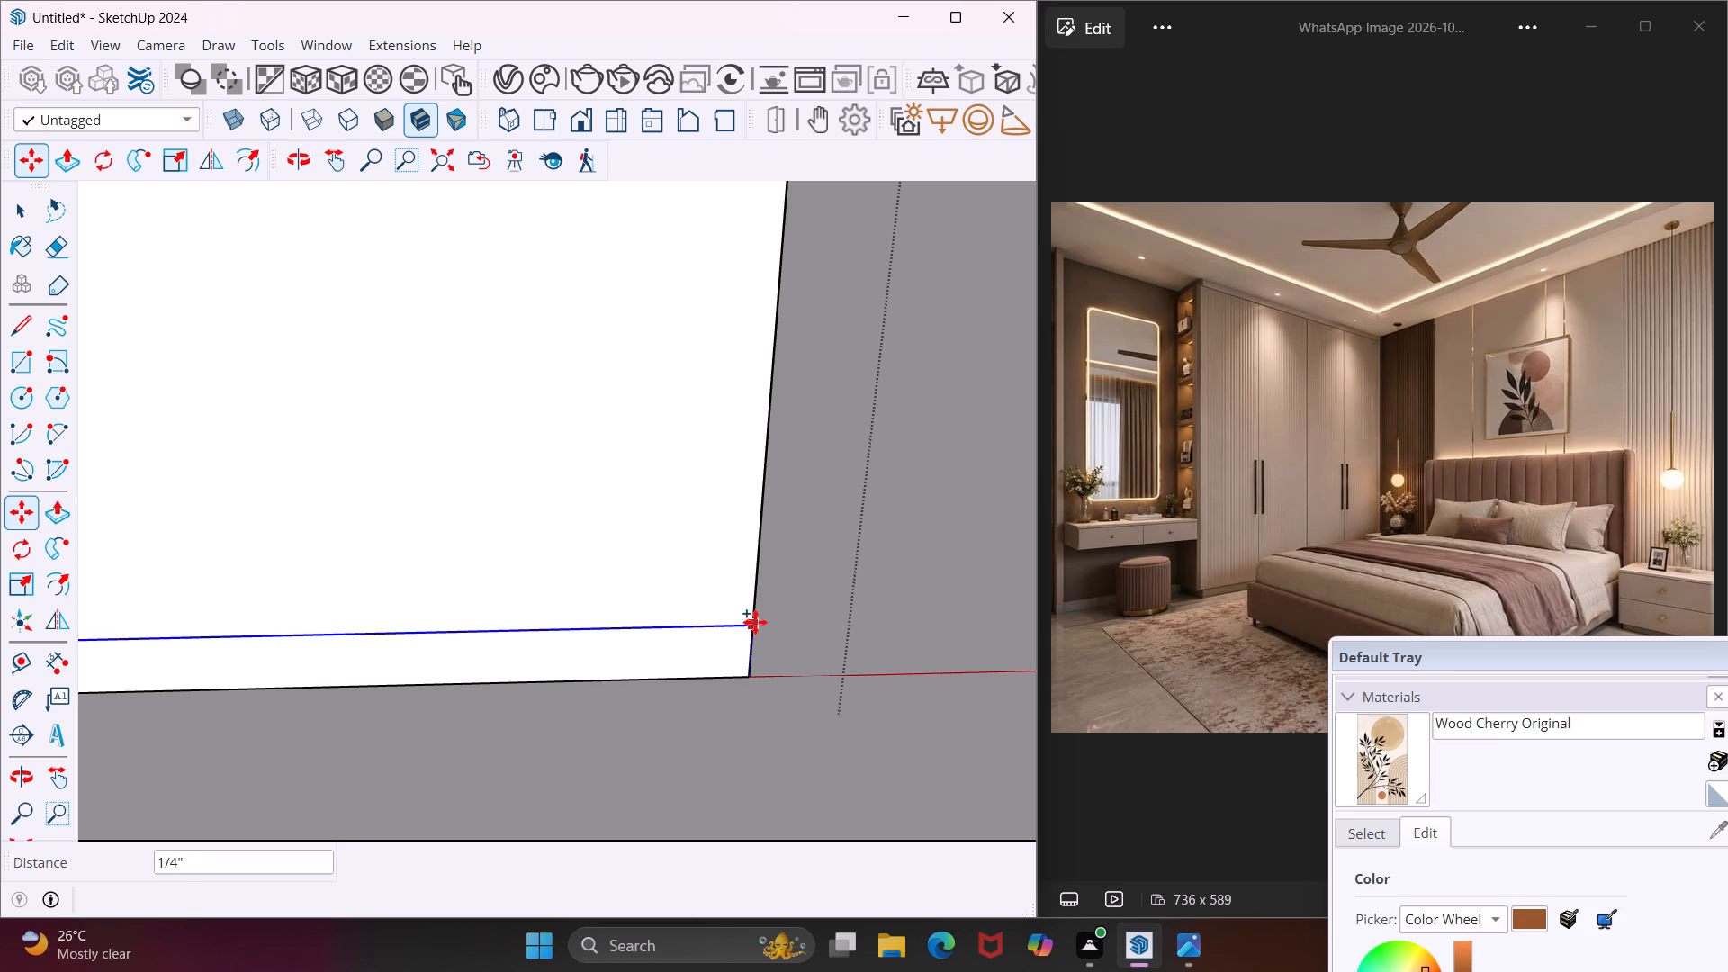
pyautogui.click(755, 622)
# Move the copied line near the base of the bedside table's front face up about another 13/16".
pyautogui.scroll(-10, 754, 621)
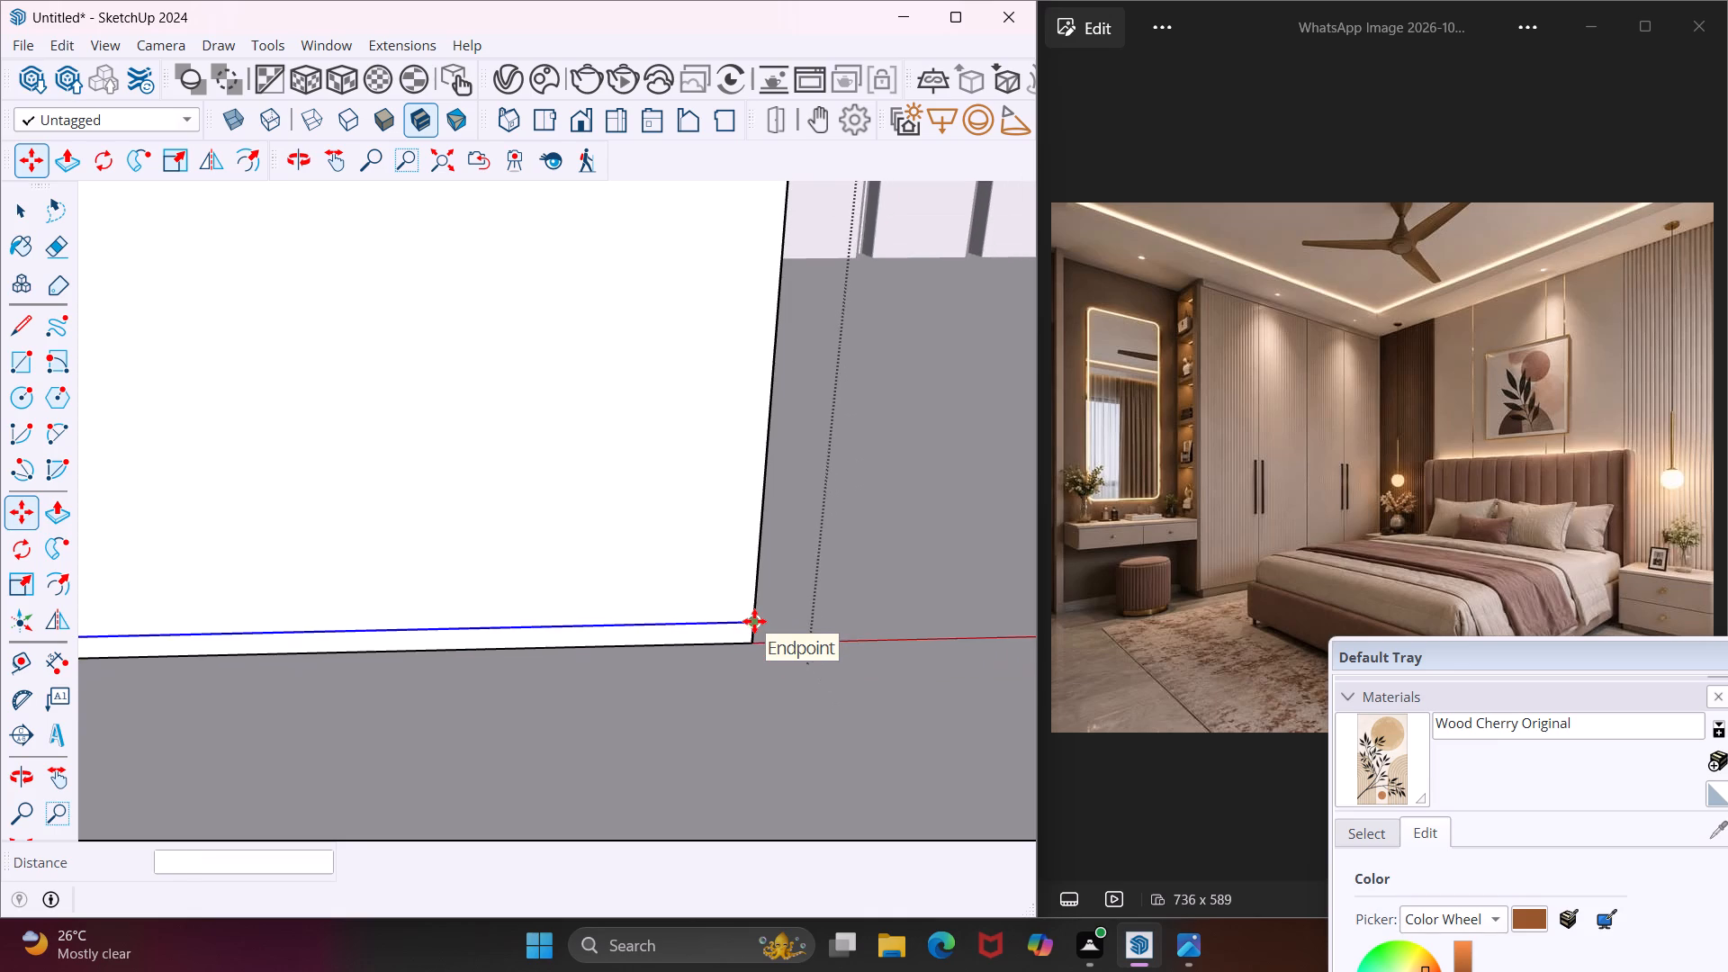
pyautogui.scroll(-13, 754, 621)
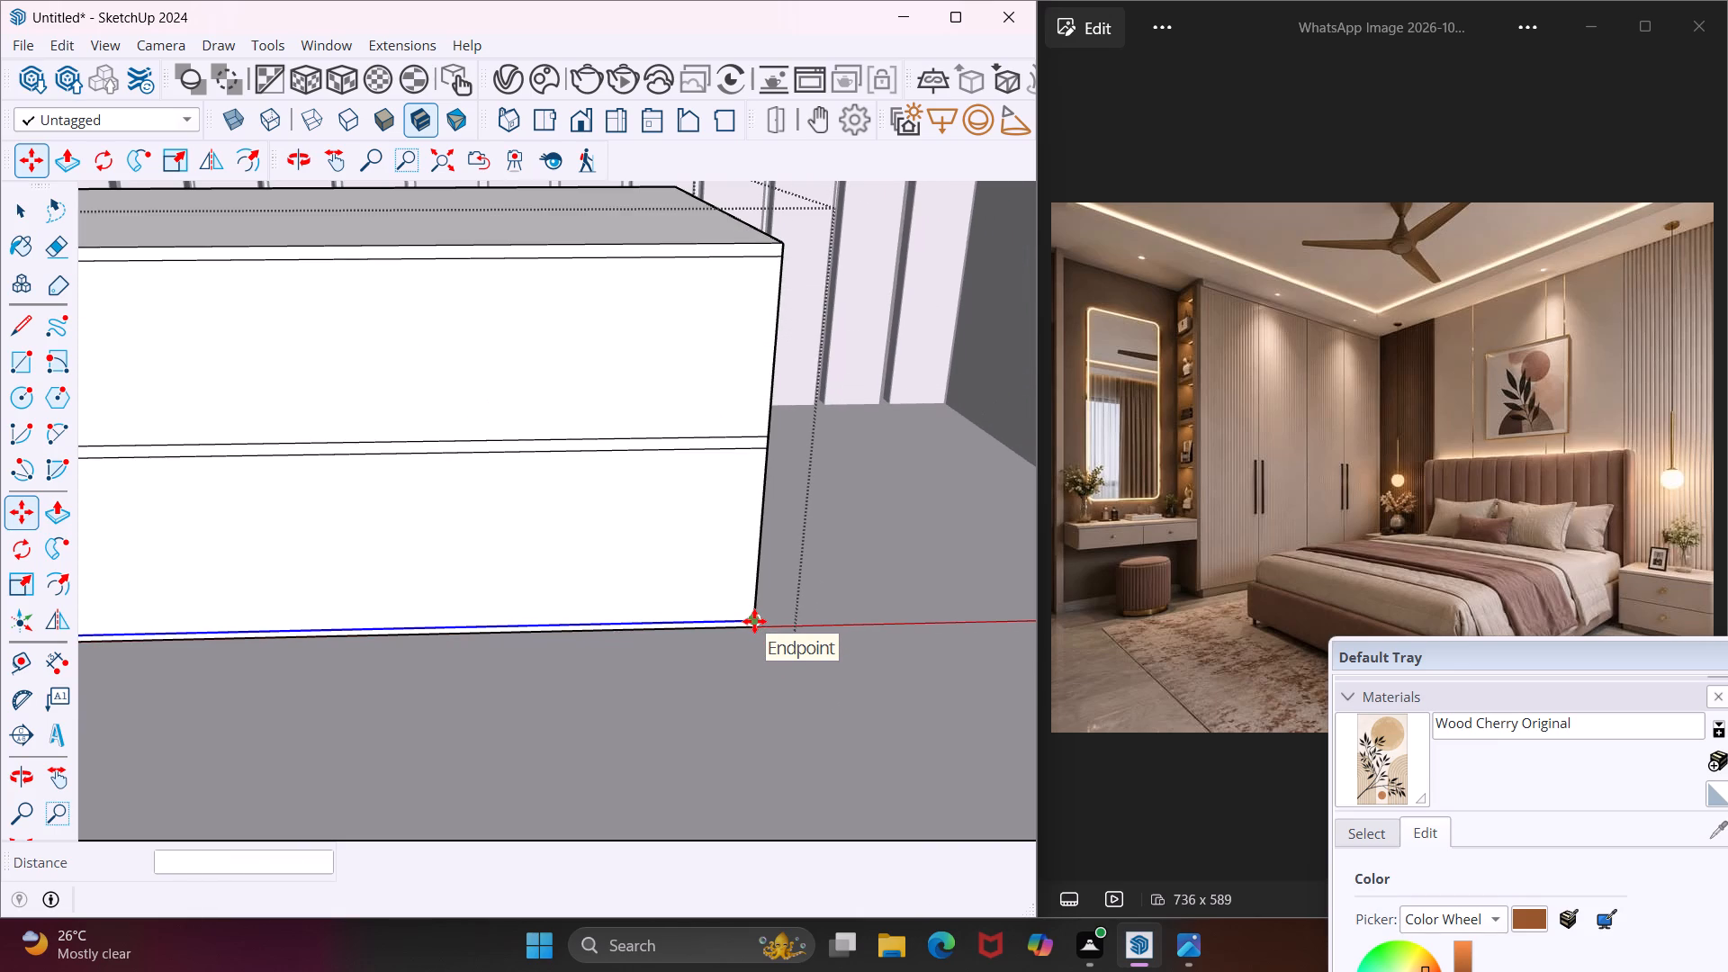
pyautogui.scroll(9, 754, 621)
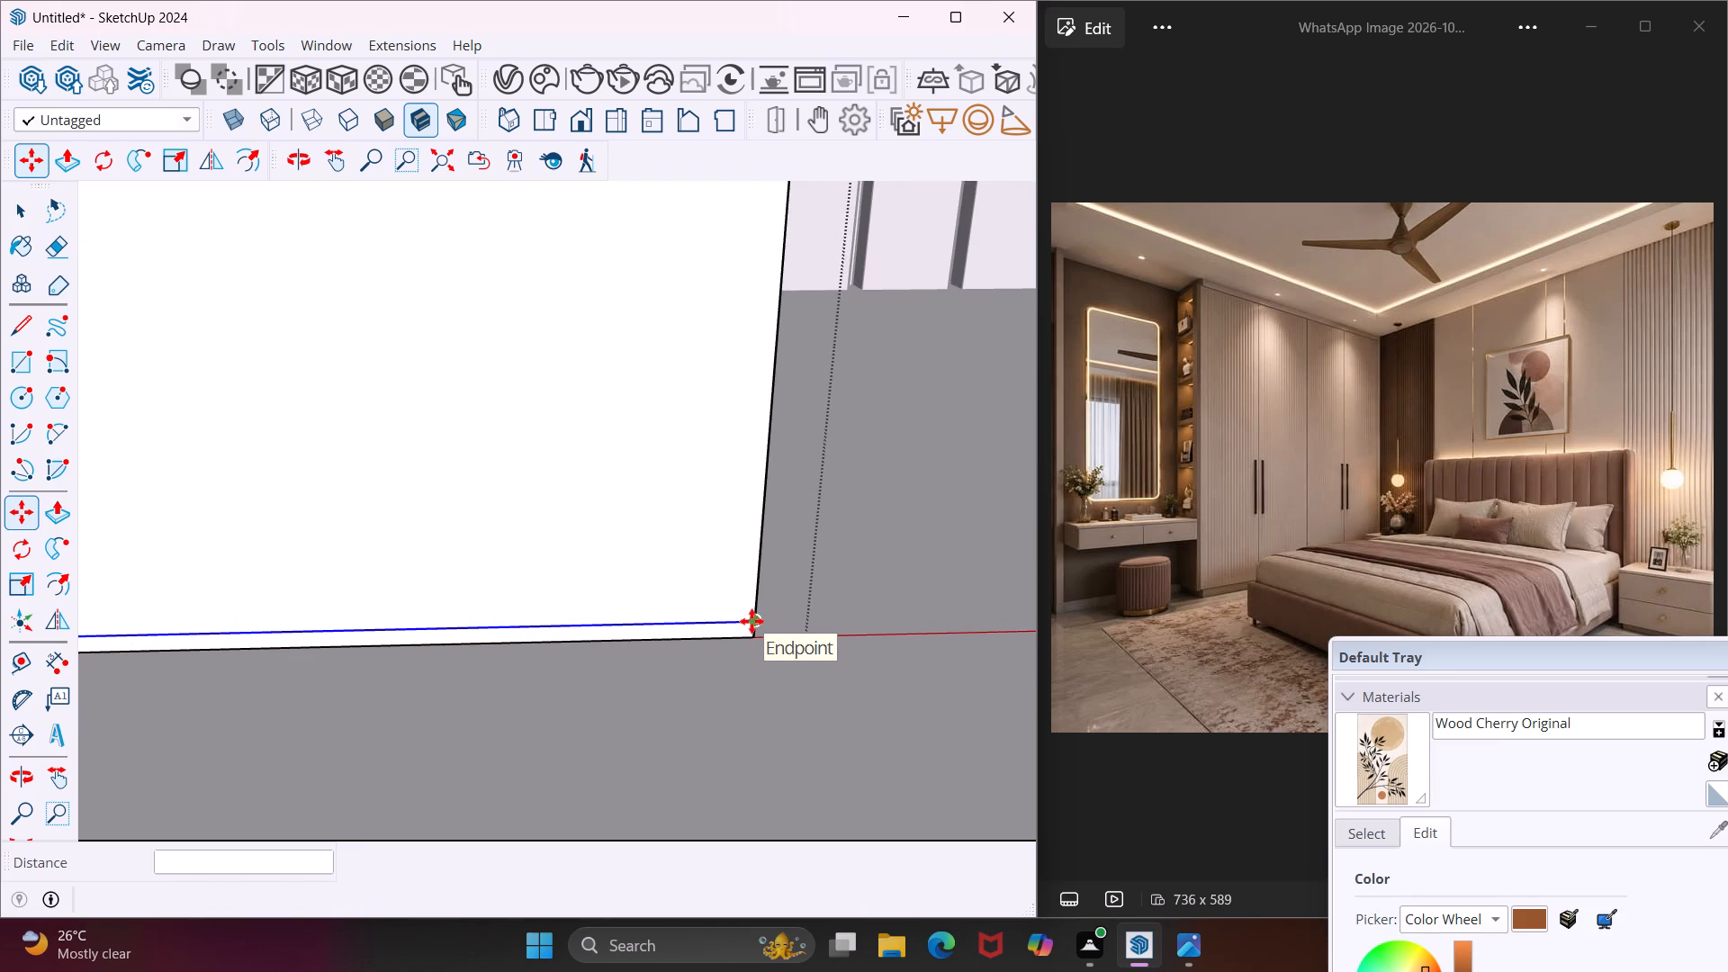
pyautogui.click(755, 623)
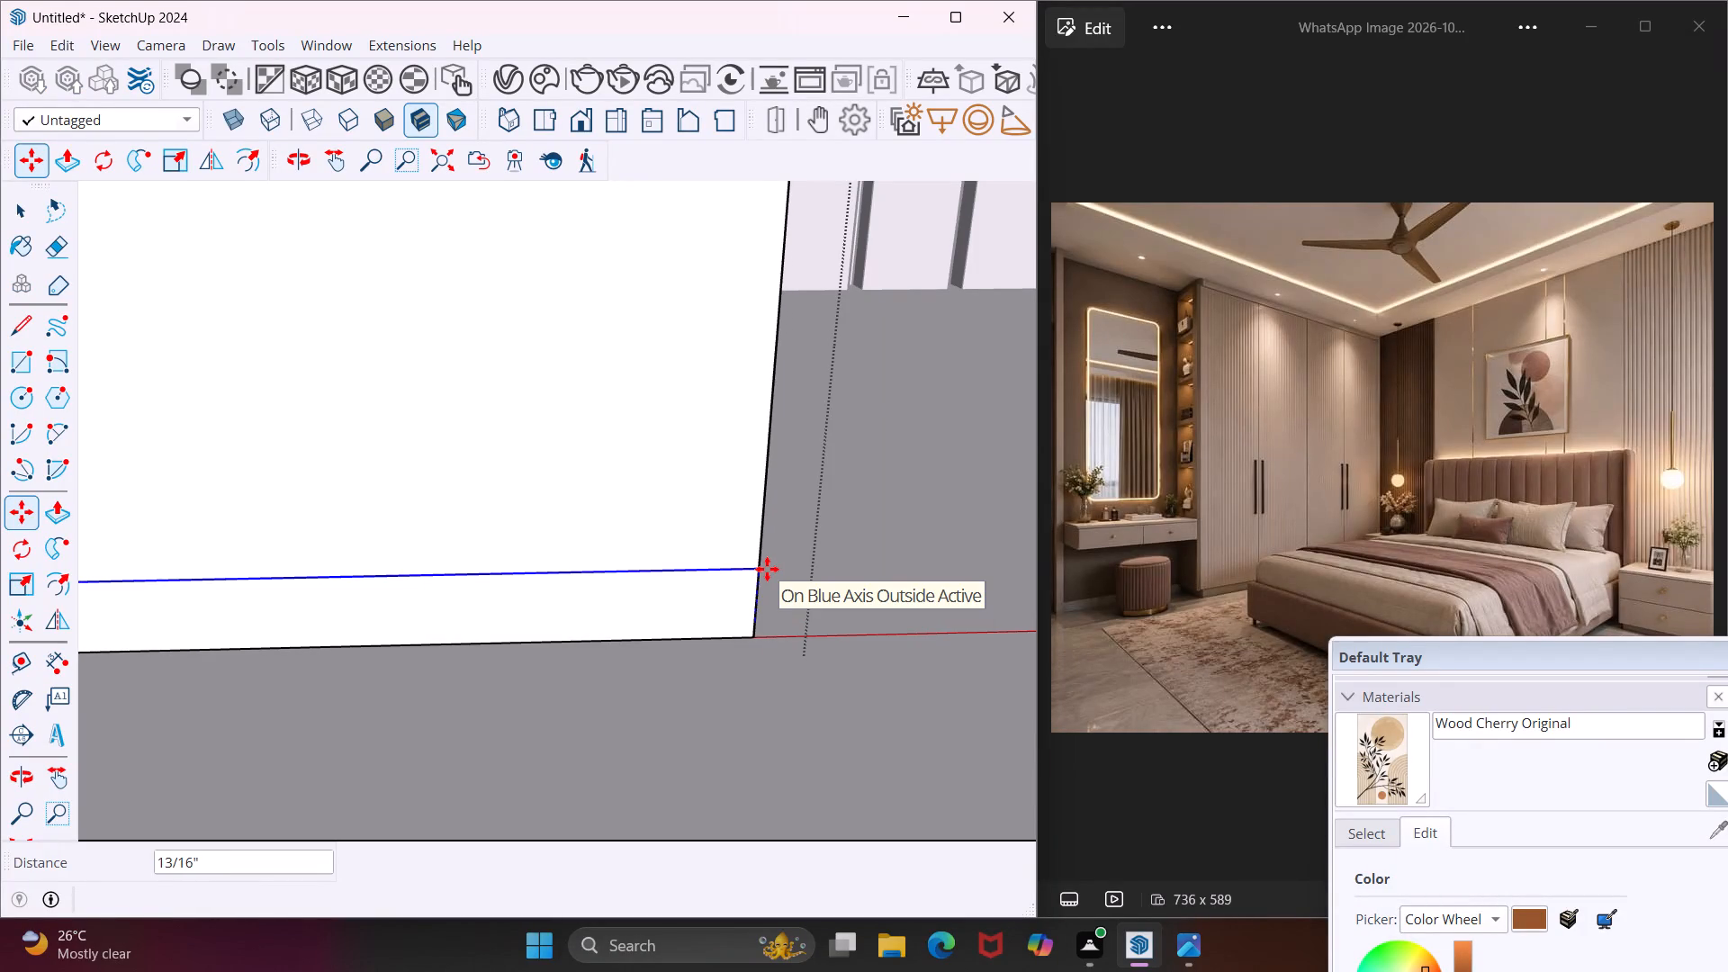
pyautogui.click(767, 569)
pyautogui.press('Escape')
pyautogui.press('space')
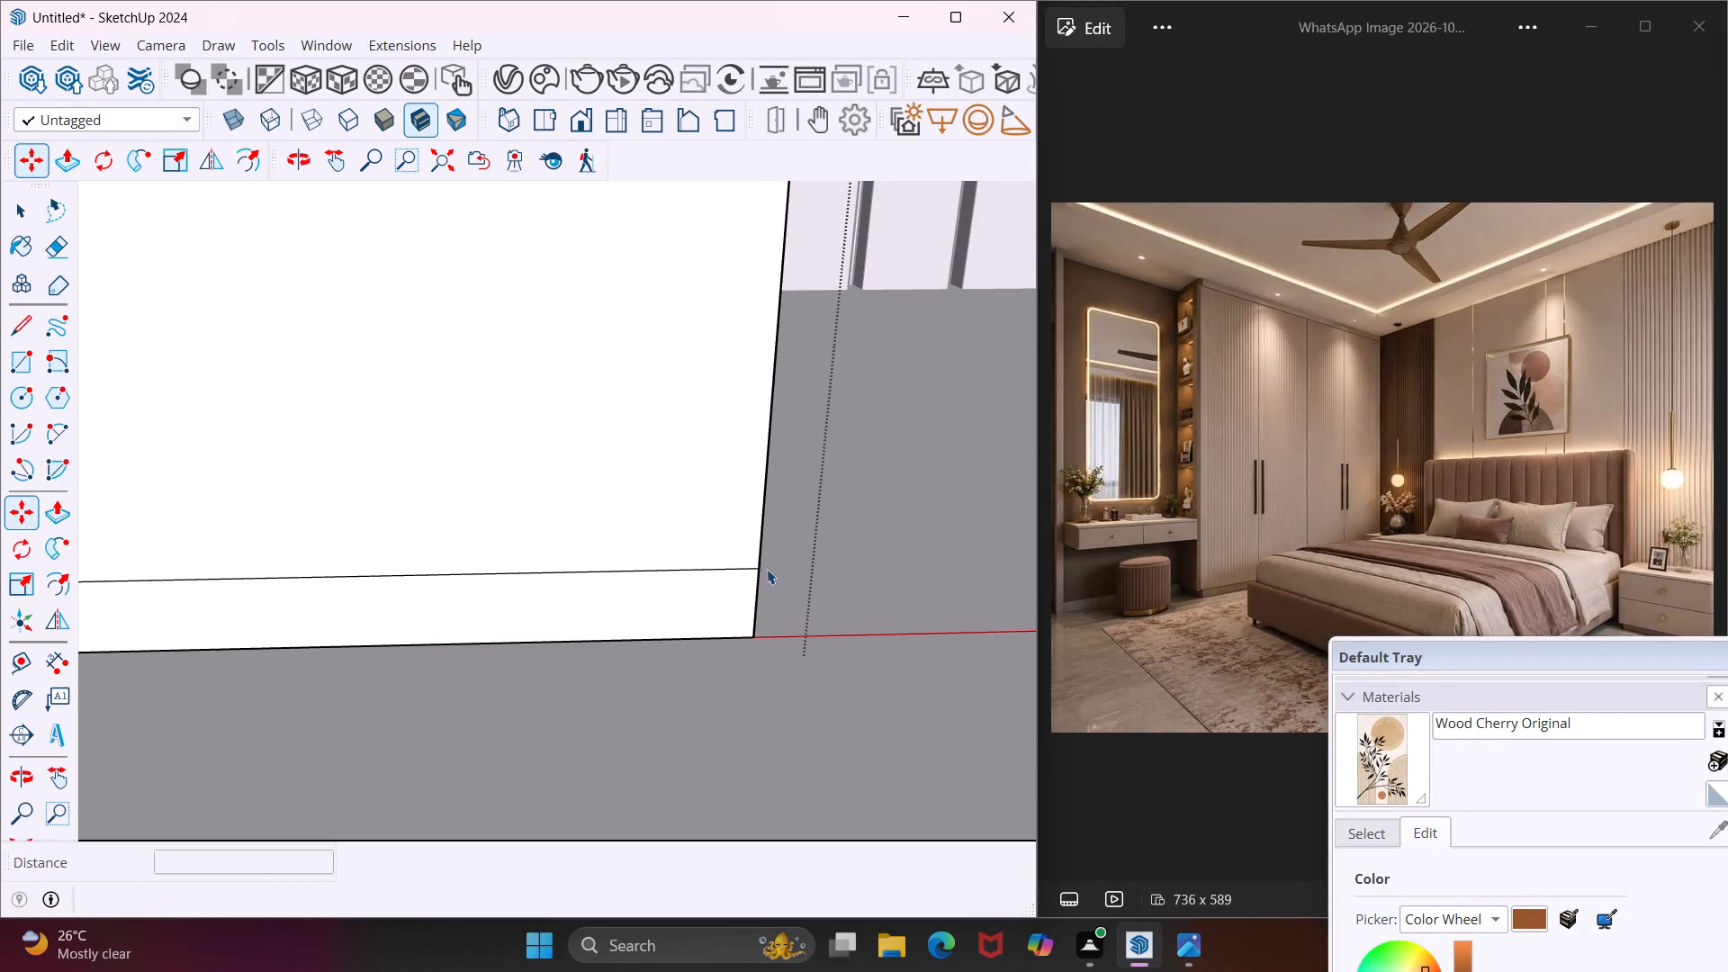
# Copy the line under the bedside table's tabletop strip down 0.4" on the front face to outline the gap above the upper drawer.
pyautogui.scroll(-16, 700, 552)
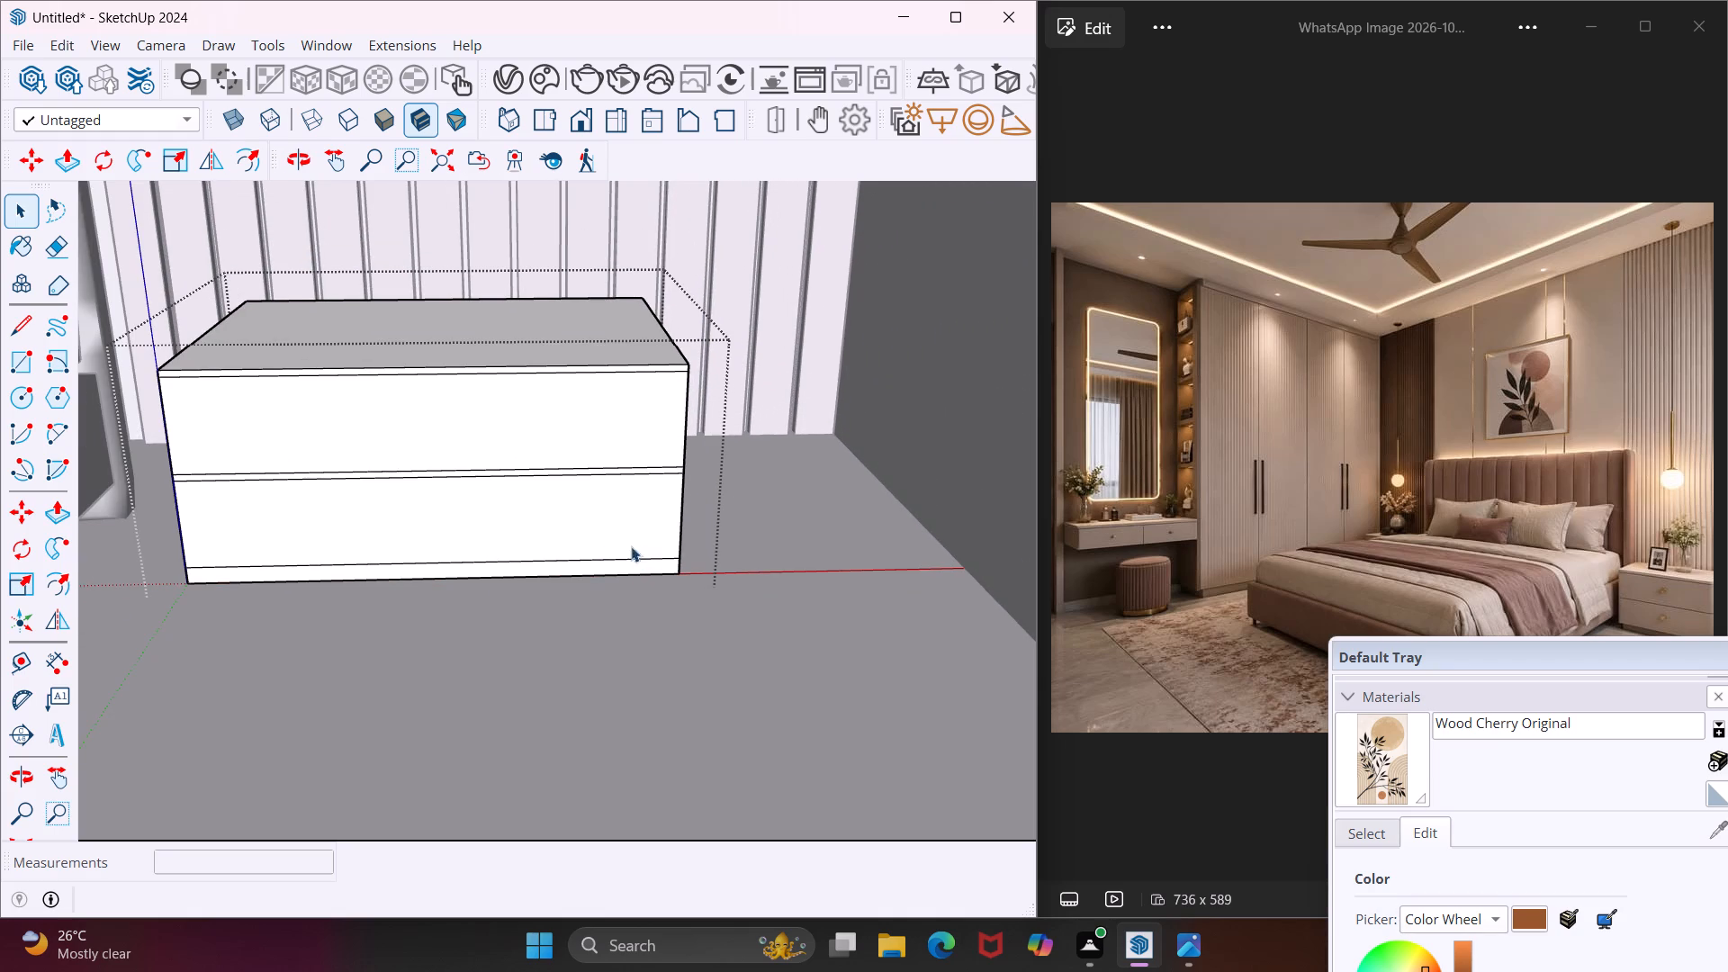
pyautogui.moveTo(472, 408); pyautogui.dragTo(528, 417, button='middle')
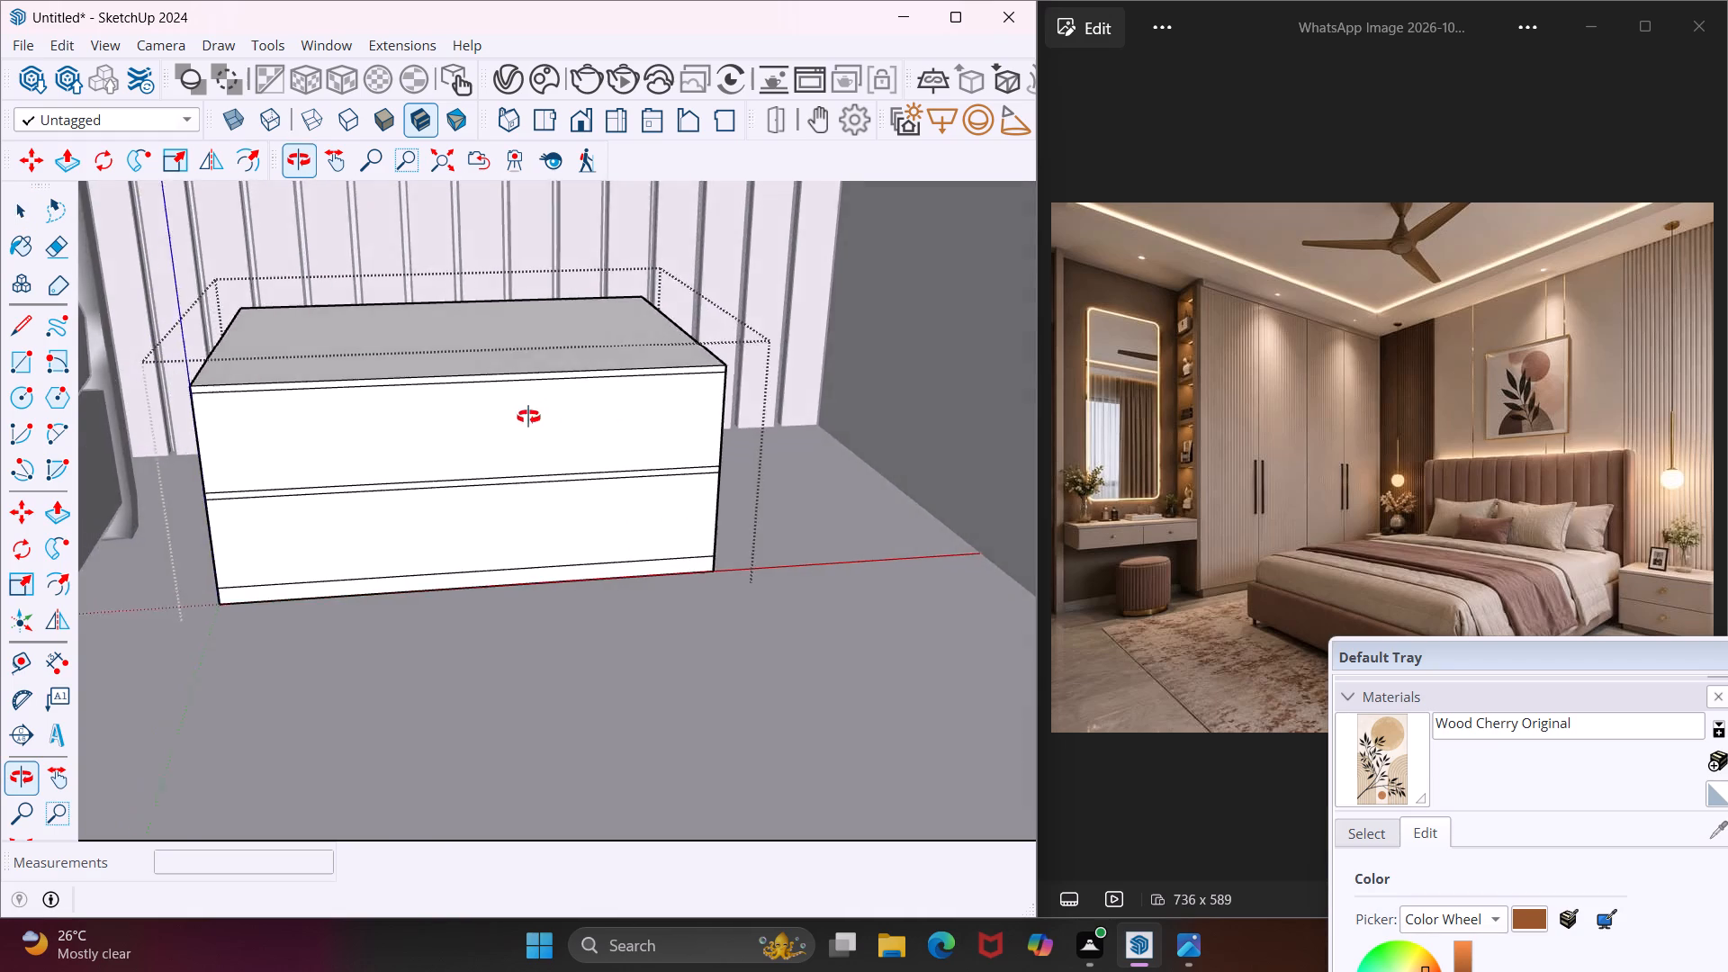
pyautogui.moveTo(528, 417); pyautogui.dragTo(697, 491, button='middle')
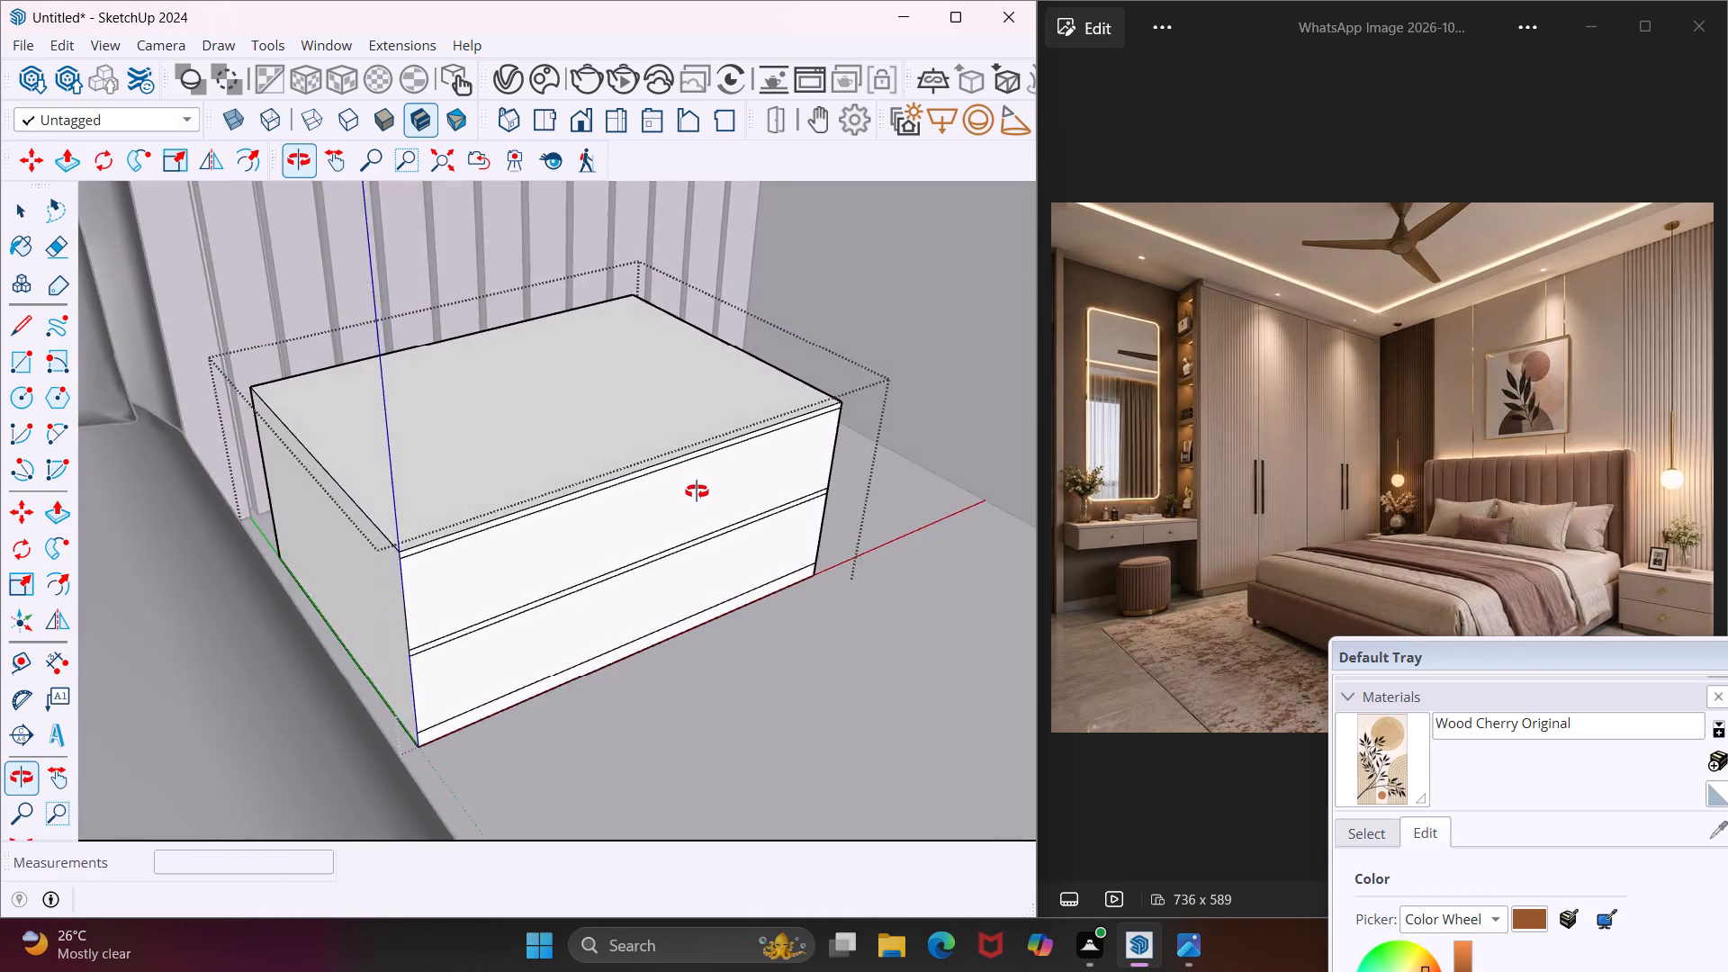
pyautogui.moveTo(697, 491); pyautogui.dragTo(719, 512, button='middle')
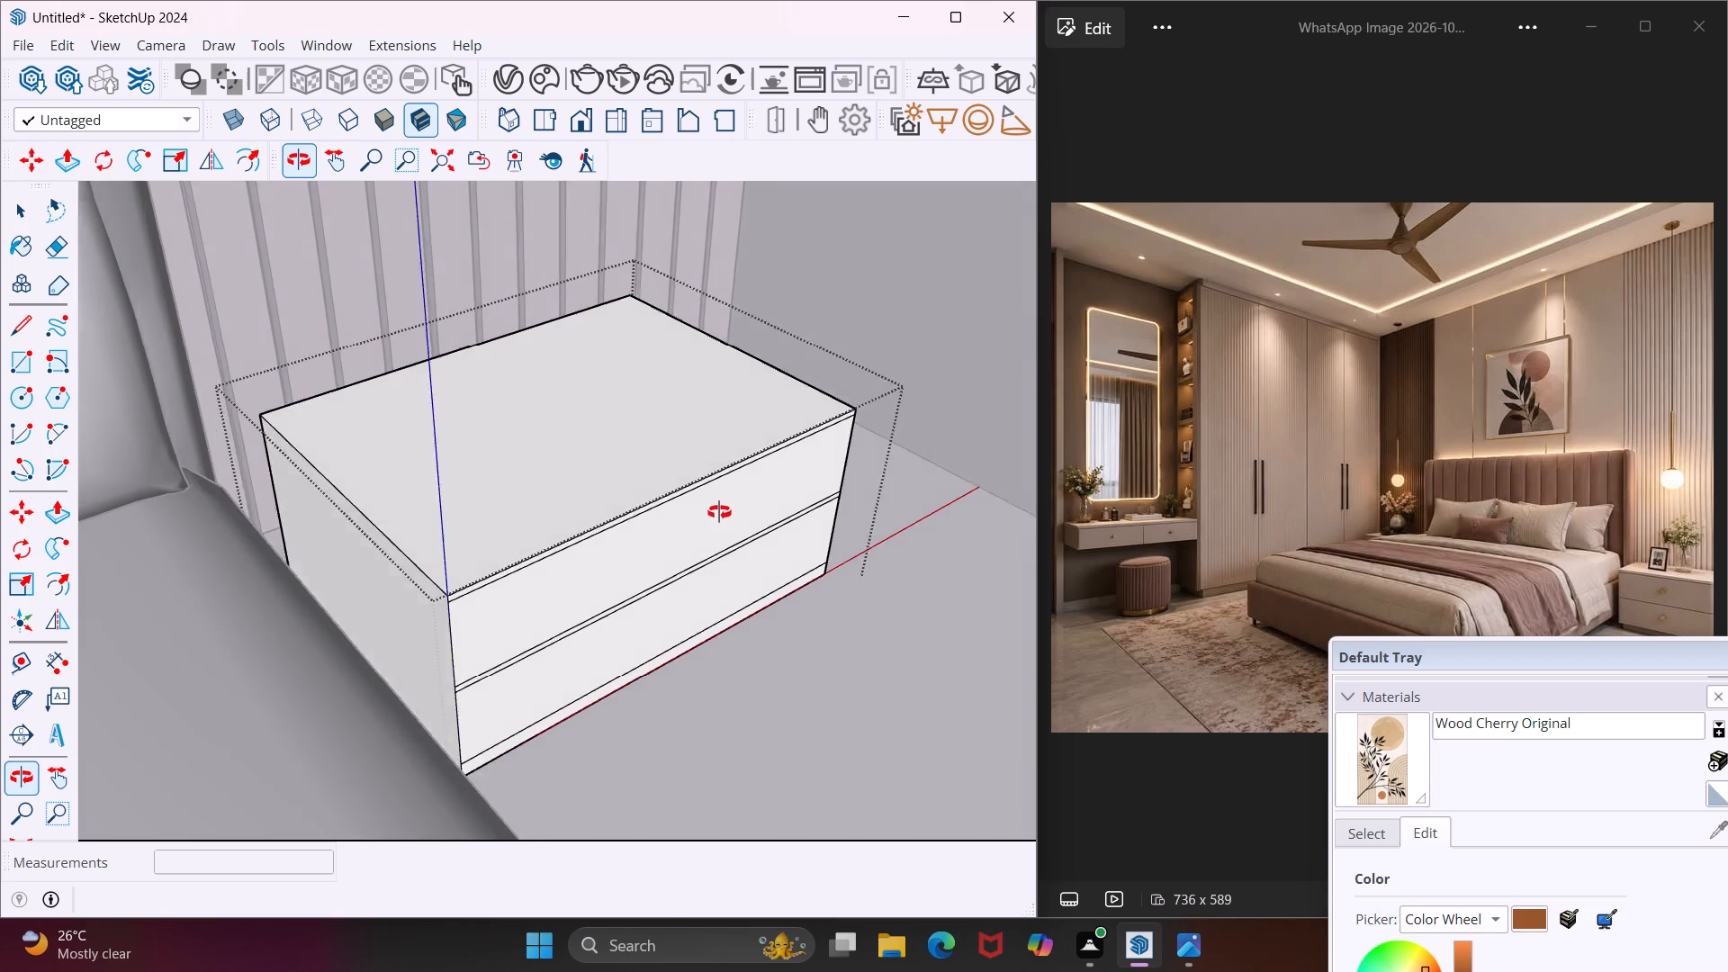
pyautogui.moveTo(719, 512); pyautogui.dragTo(527, 522, button='middle')
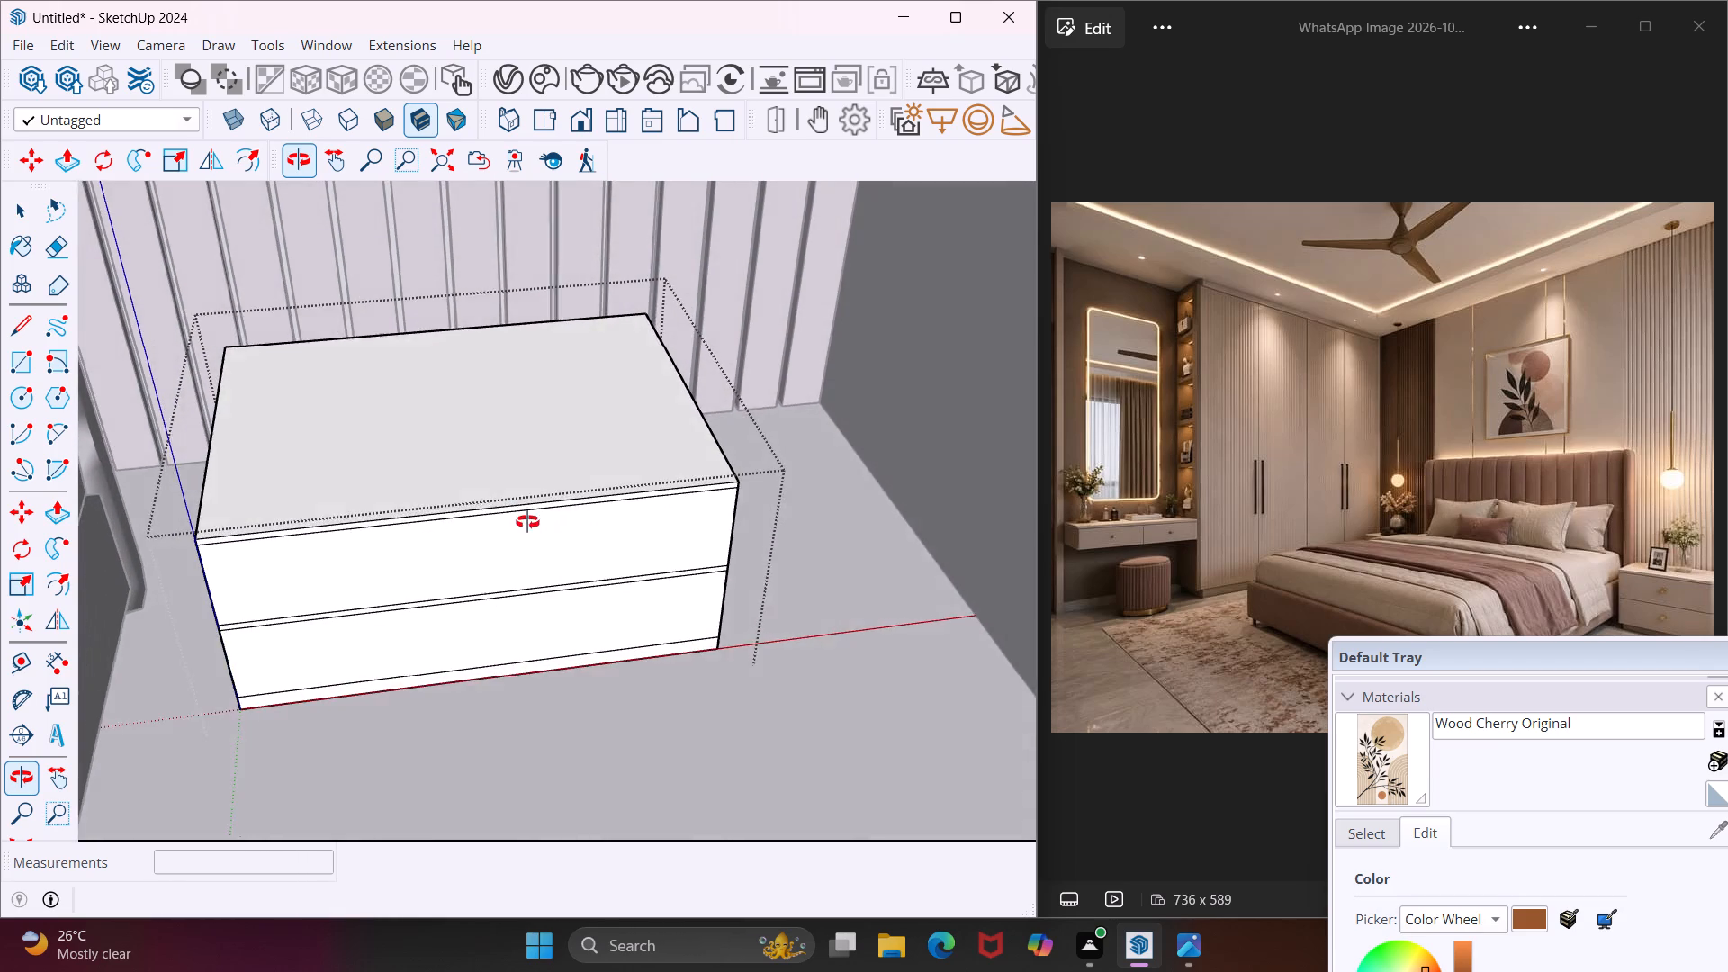
pyautogui.moveTo(527, 522); pyautogui.dragTo(522, 506, button='middle')
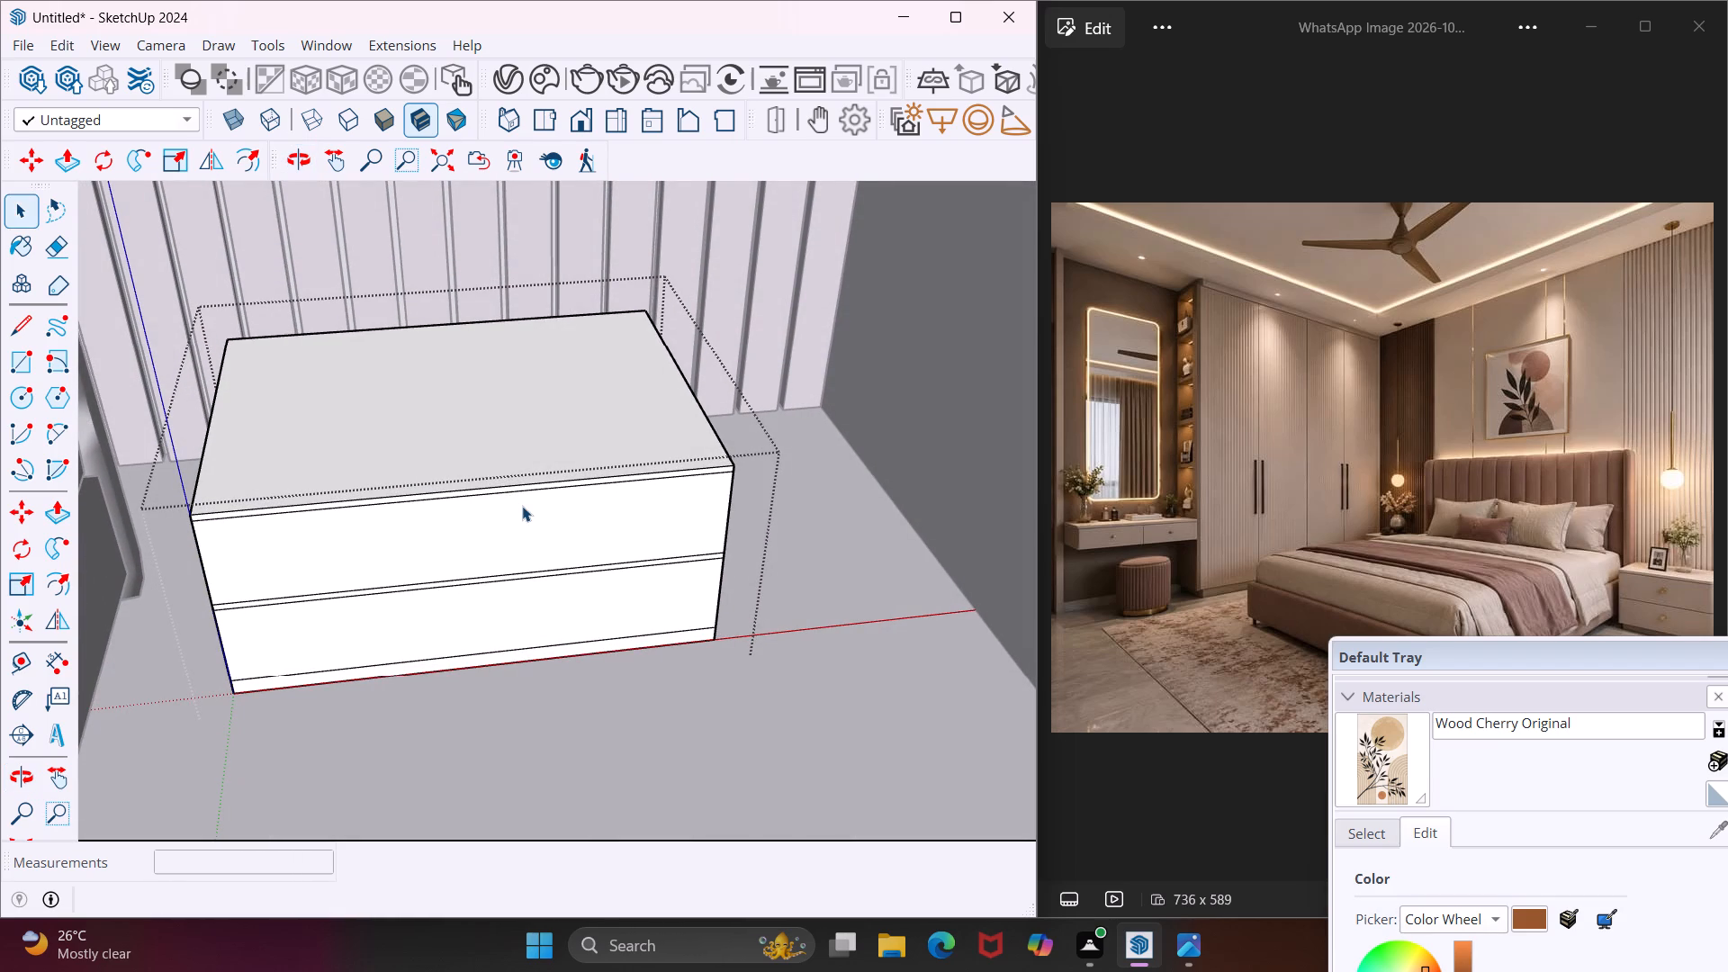
pyautogui.scroll(10, 413, 502)
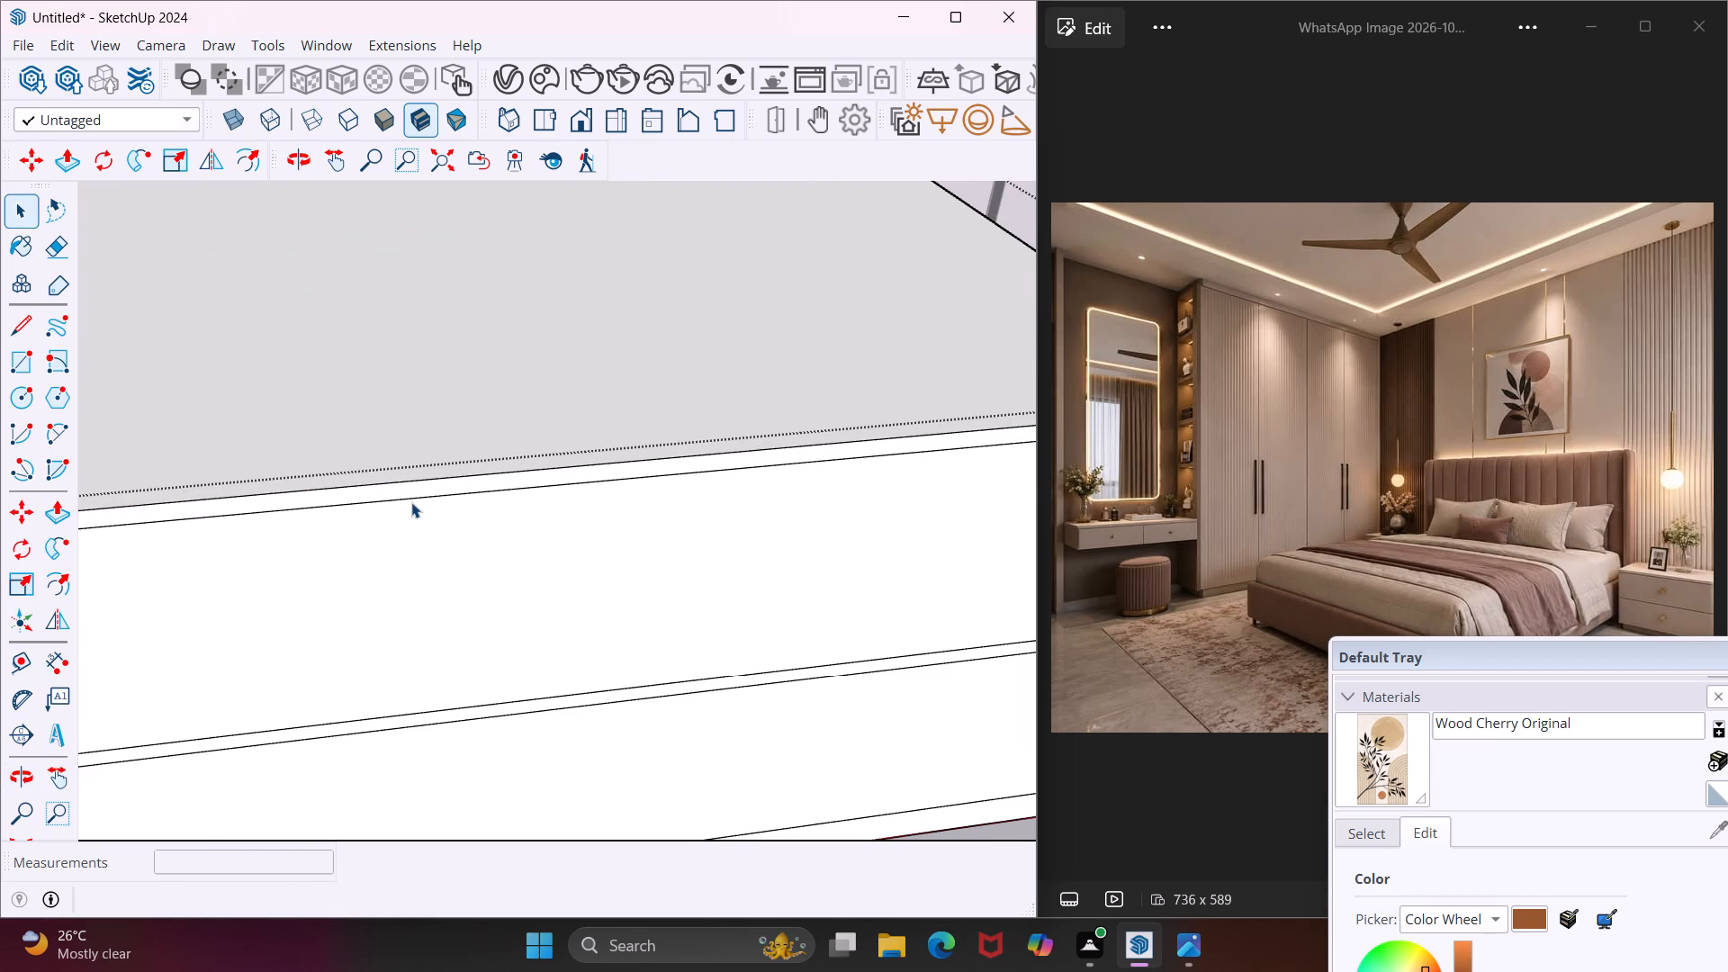
pyautogui.click(409, 497)
pyautogui.click(409, 498)
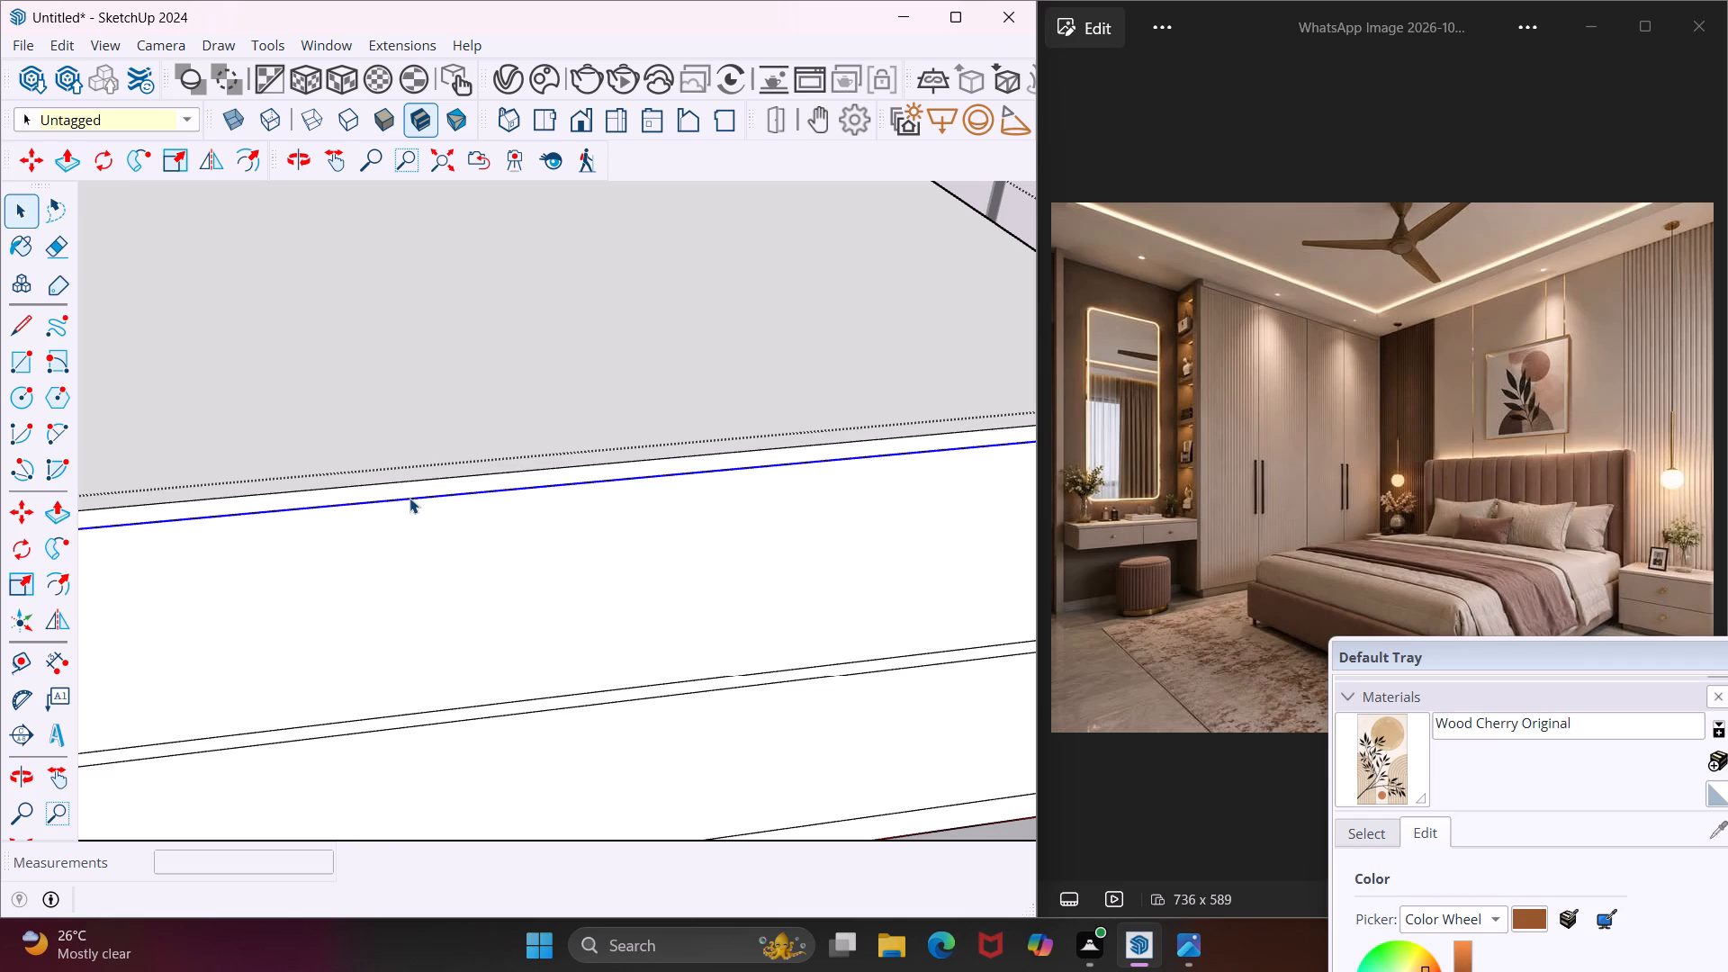
pyautogui.scroll(-6, 390, 501)
pyautogui.press('m')
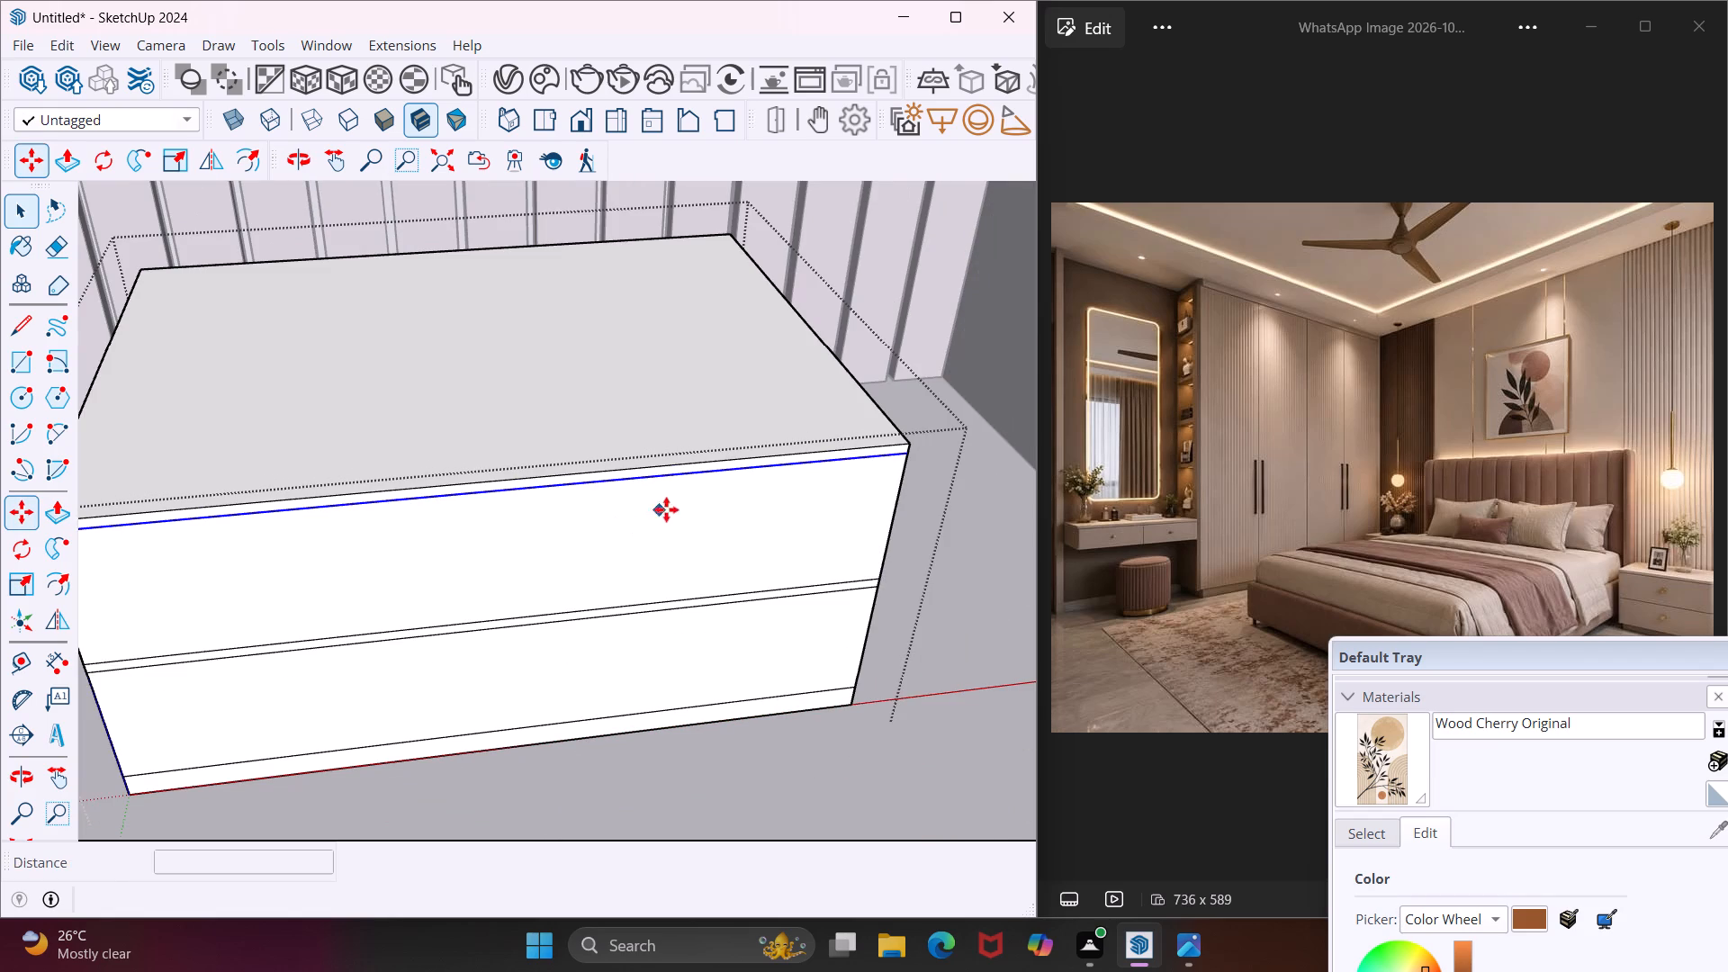
pyautogui.scroll(5, 904, 454)
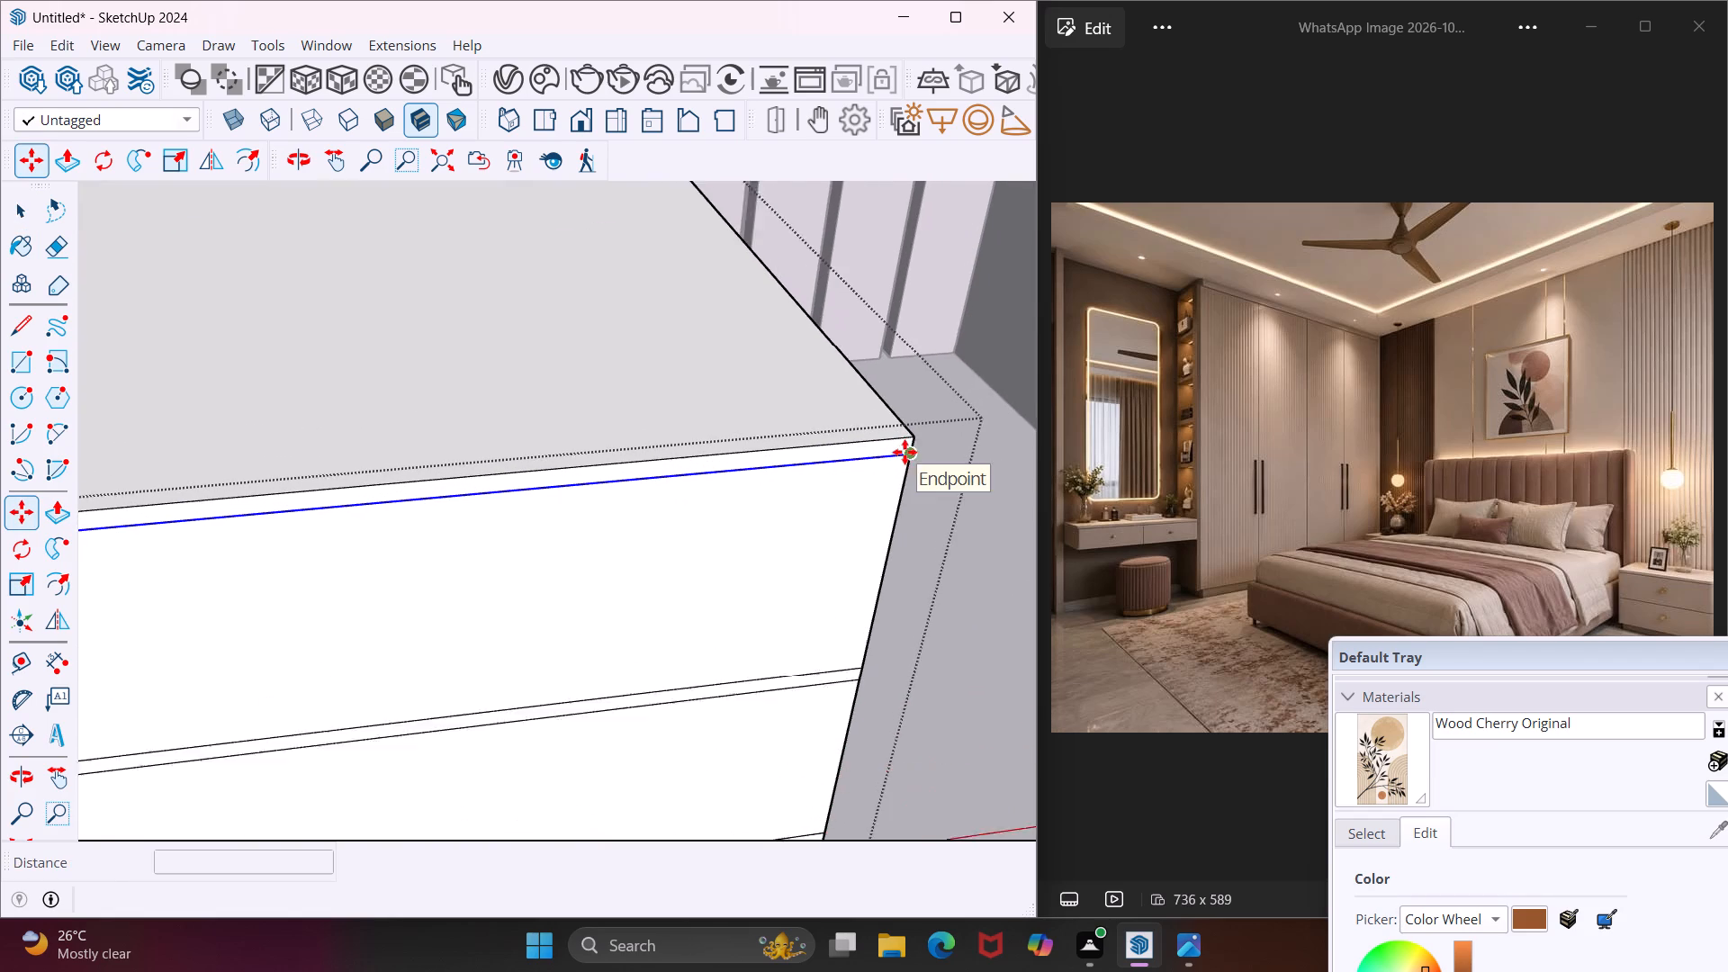
pyautogui.scroll(8, 904, 452)
pyautogui.click(915, 458)
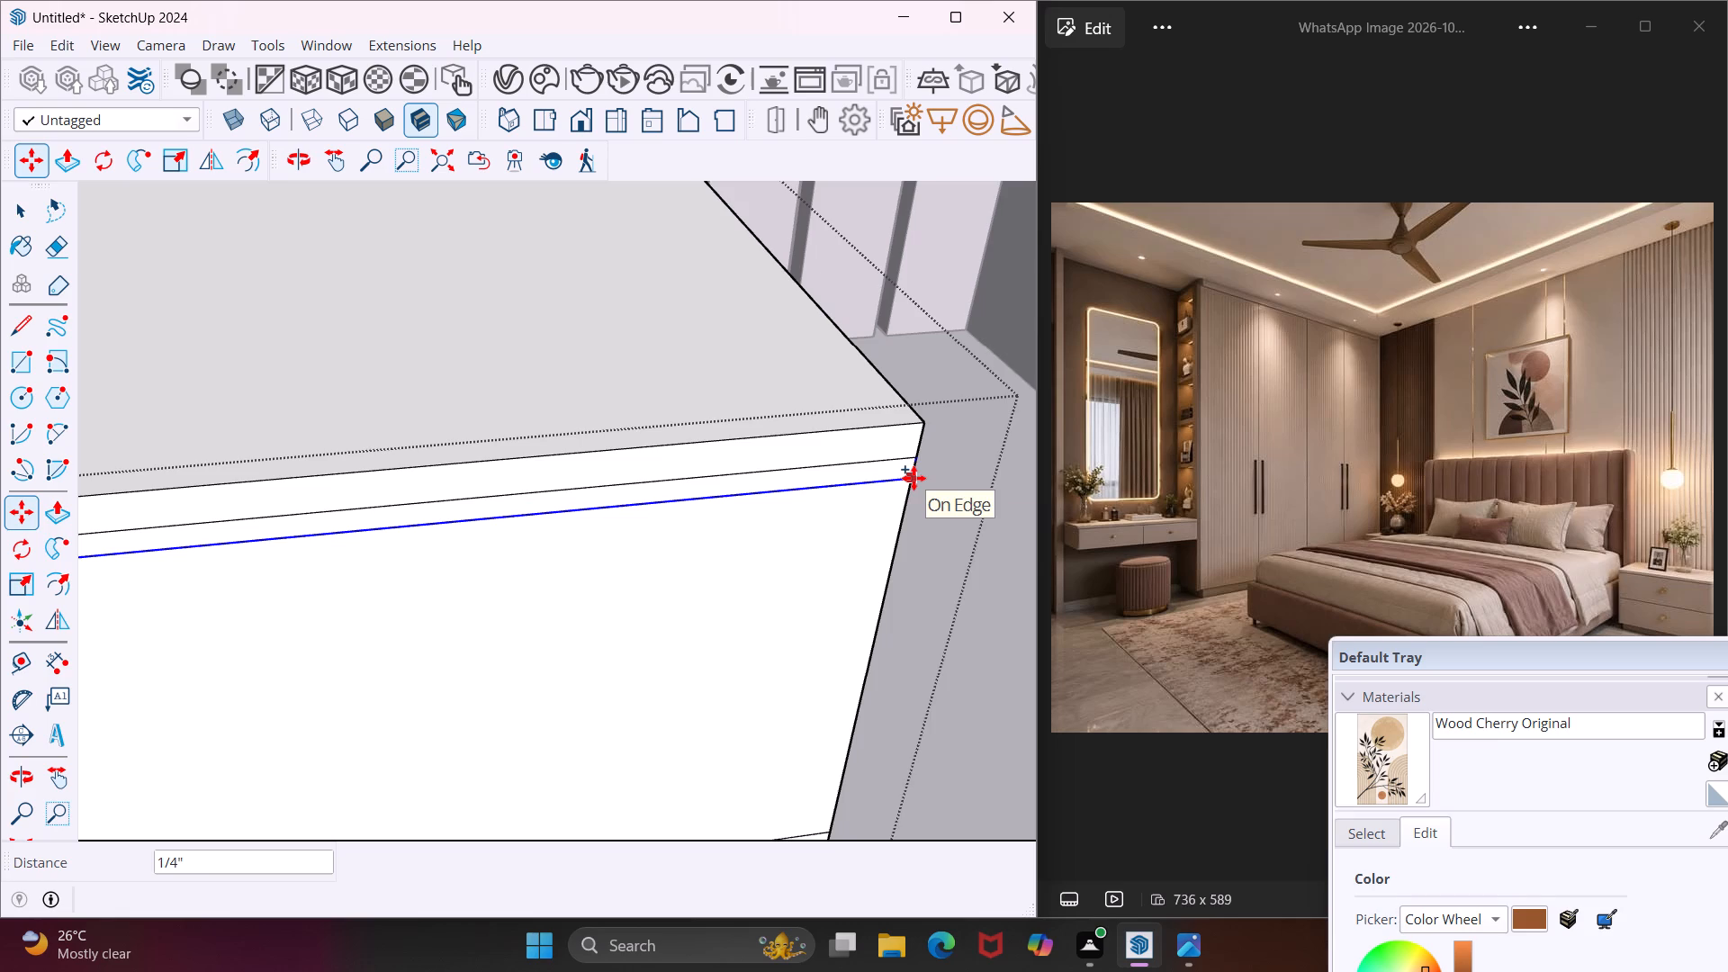
pyautogui.scroll(10, 913, 478)
pyautogui.write('.4"')
pyautogui.press('Return')
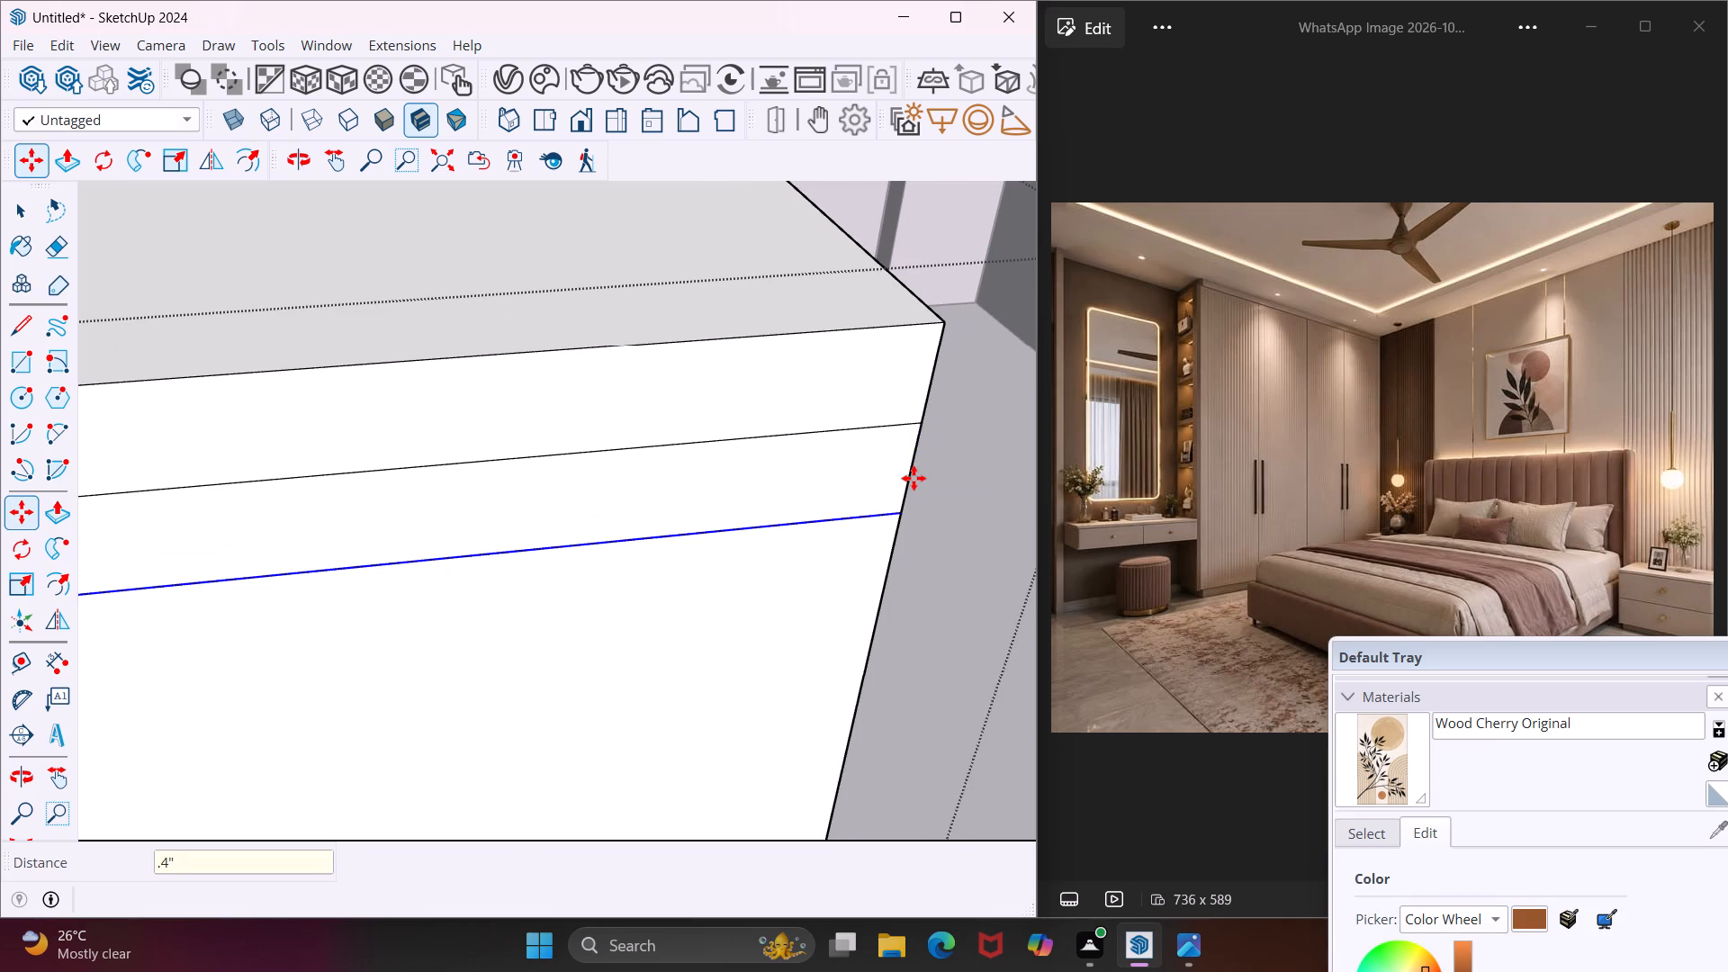
pyautogui.press('Escape')
pyautogui.press('space')
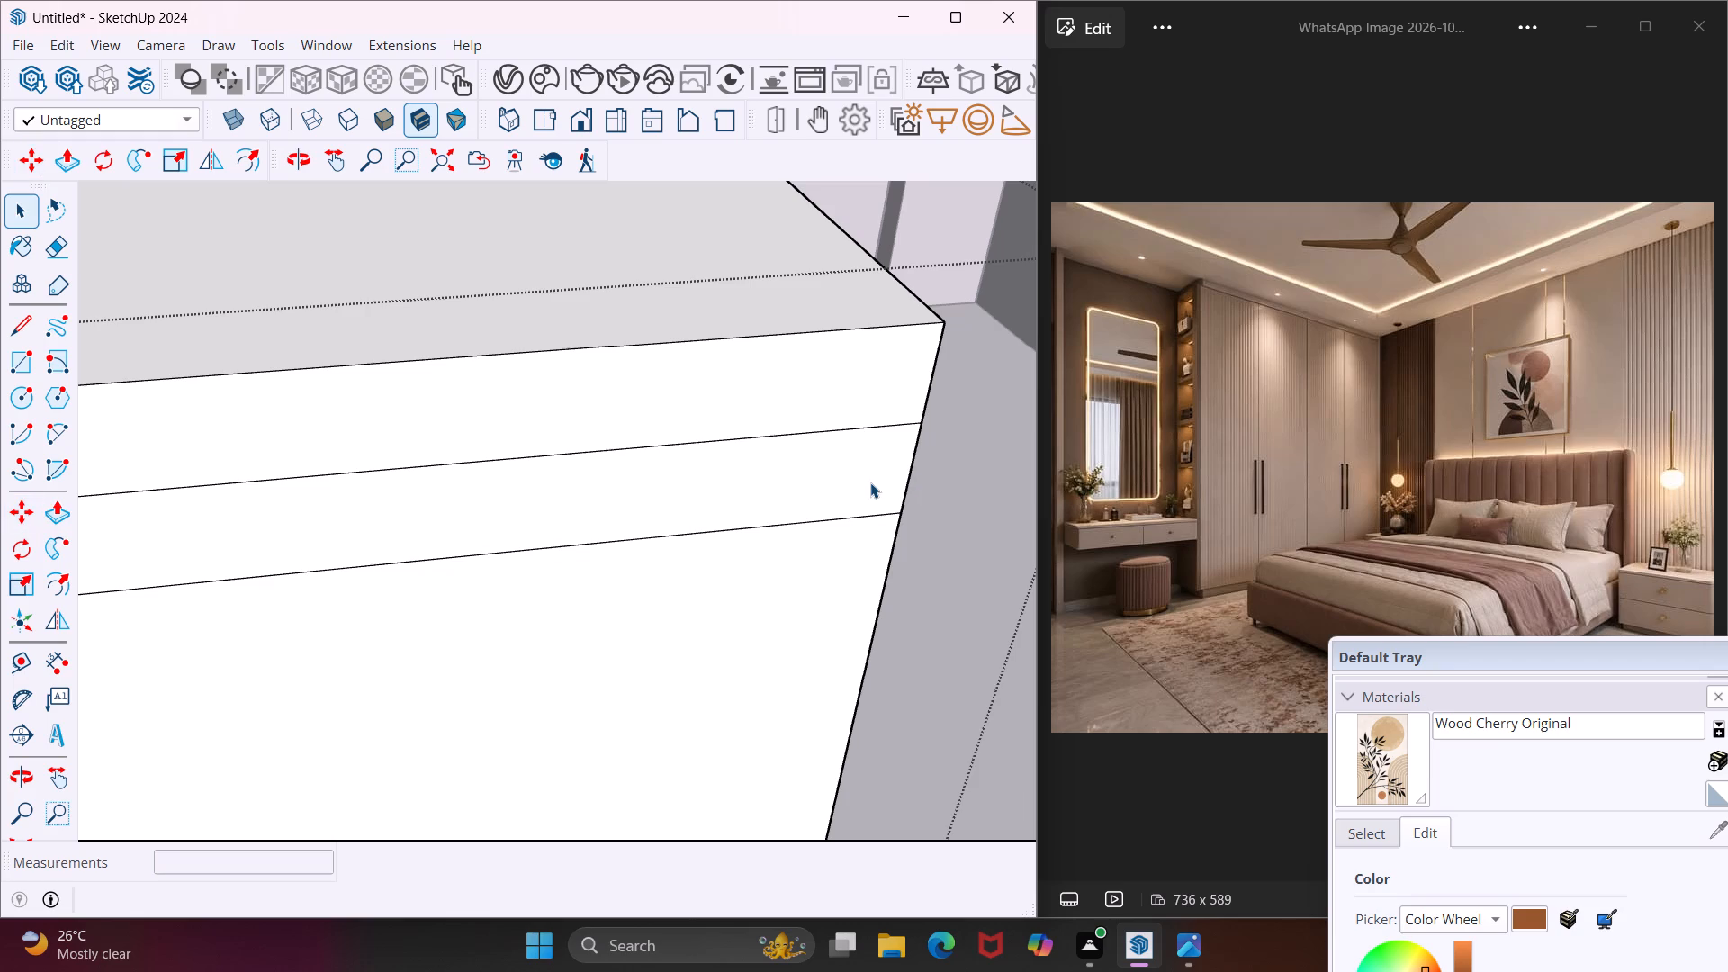
# Push the narrow strip directly below the bedside table's tabletop inward 0.75".
pyautogui.scroll(-11, 850, 475)
pyautogui.click(845, 483)
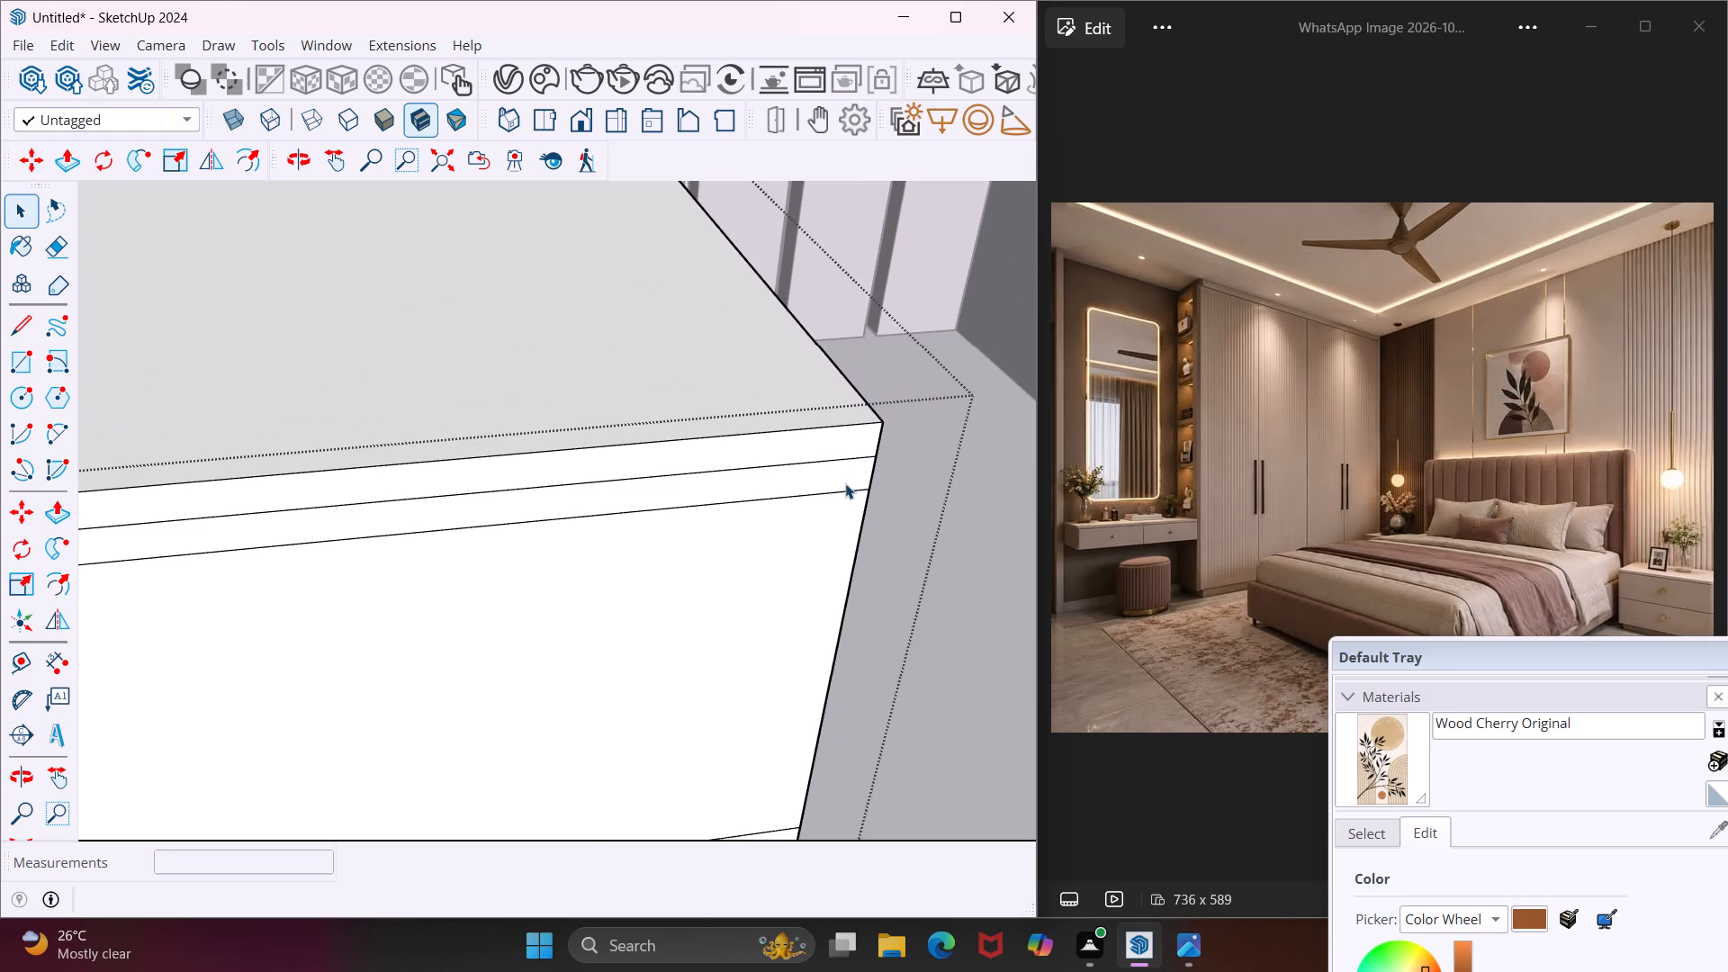
pyautogui.press('p')
pyautogui.click(845, 483)
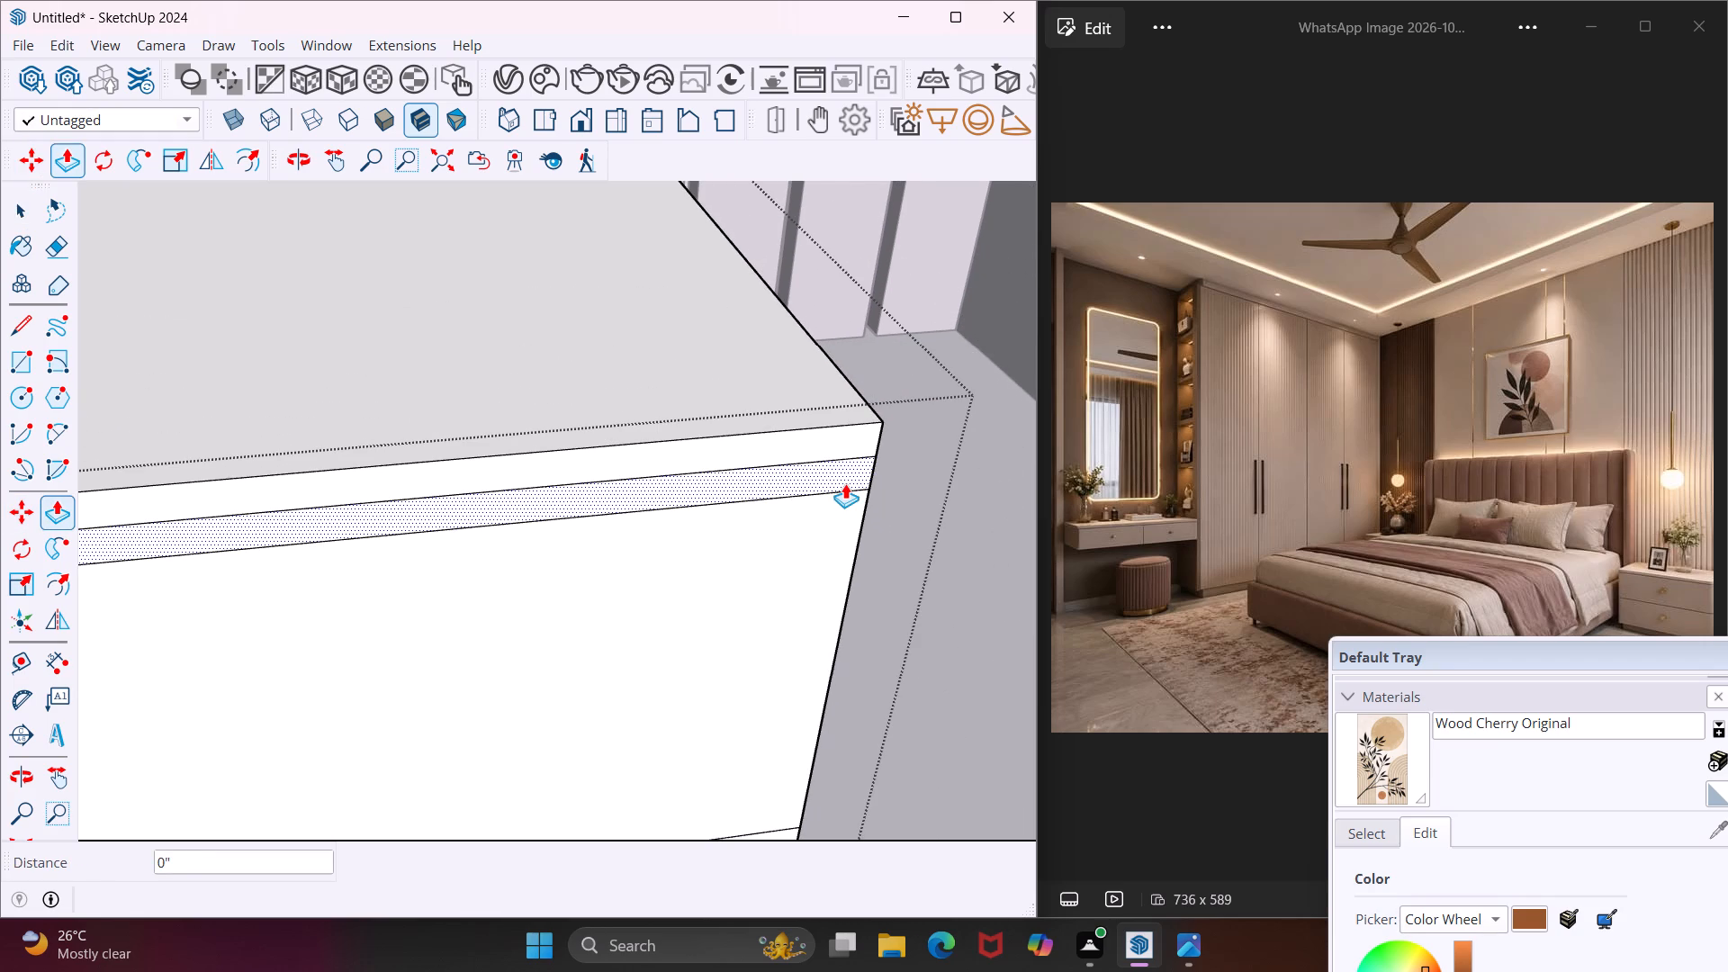
pyautogui.write('.75"')
pyautogui.press('Return')
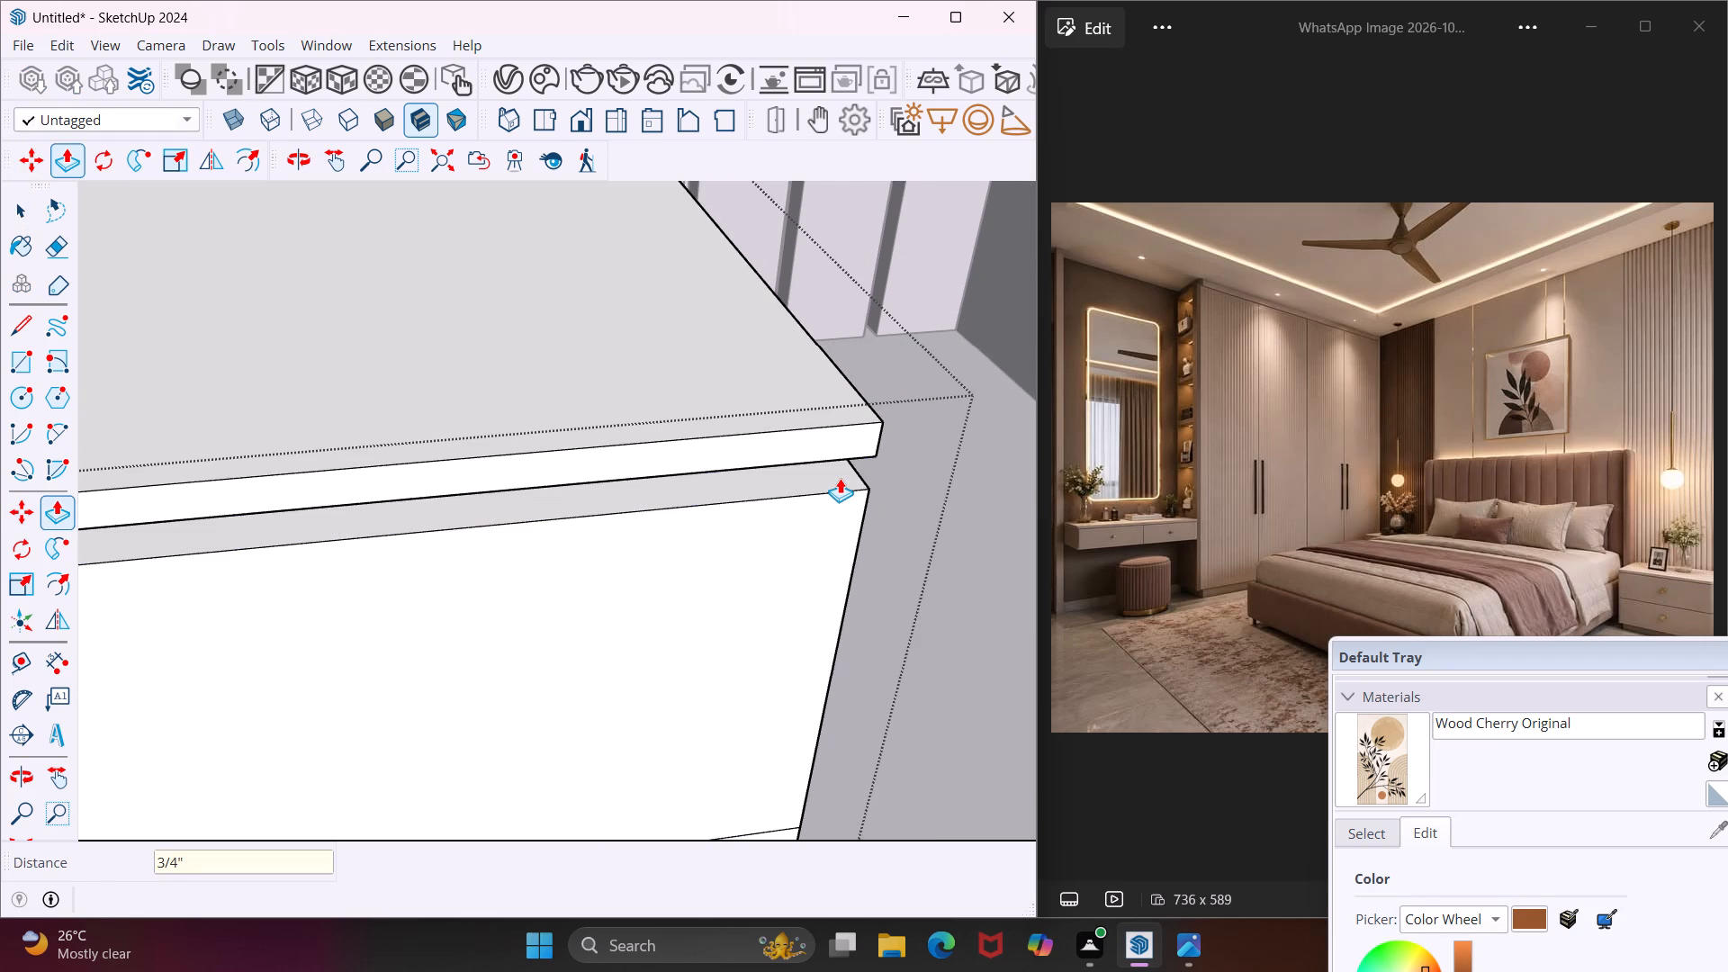
# Push the narrow strip between the bedside table's two drawers inward by the same 3/4".
pyautogui.scroll(-7, 840, 478)
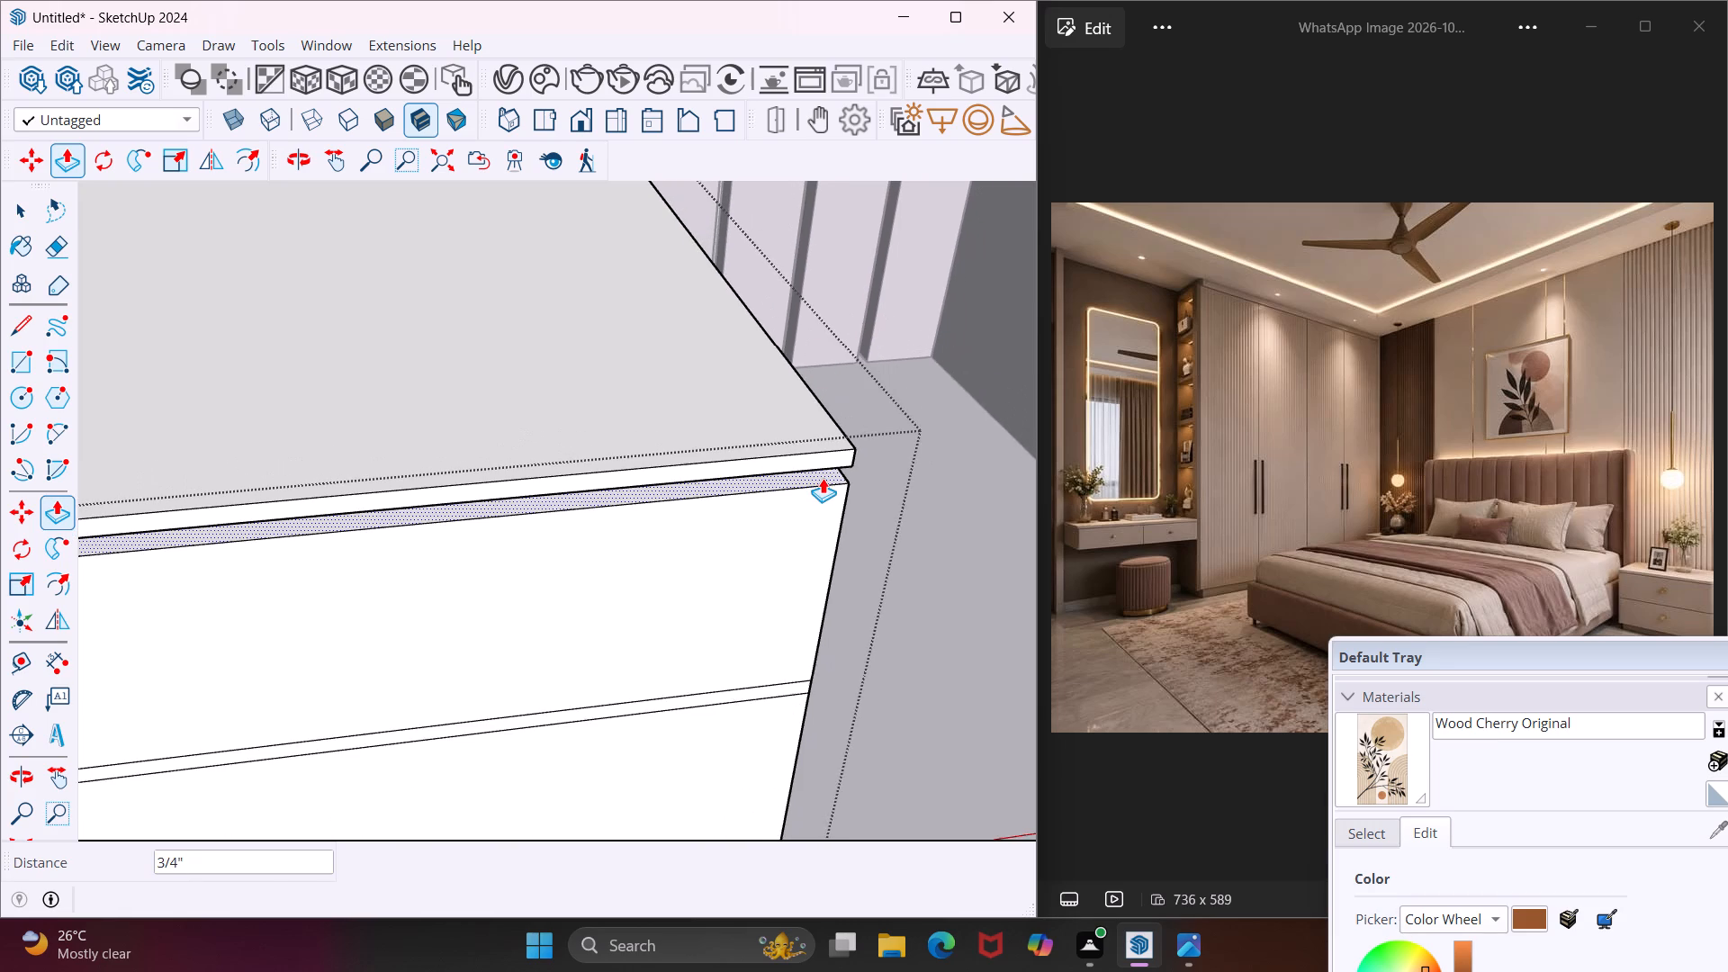
pyautogui.scroll(-9, 823, 478)
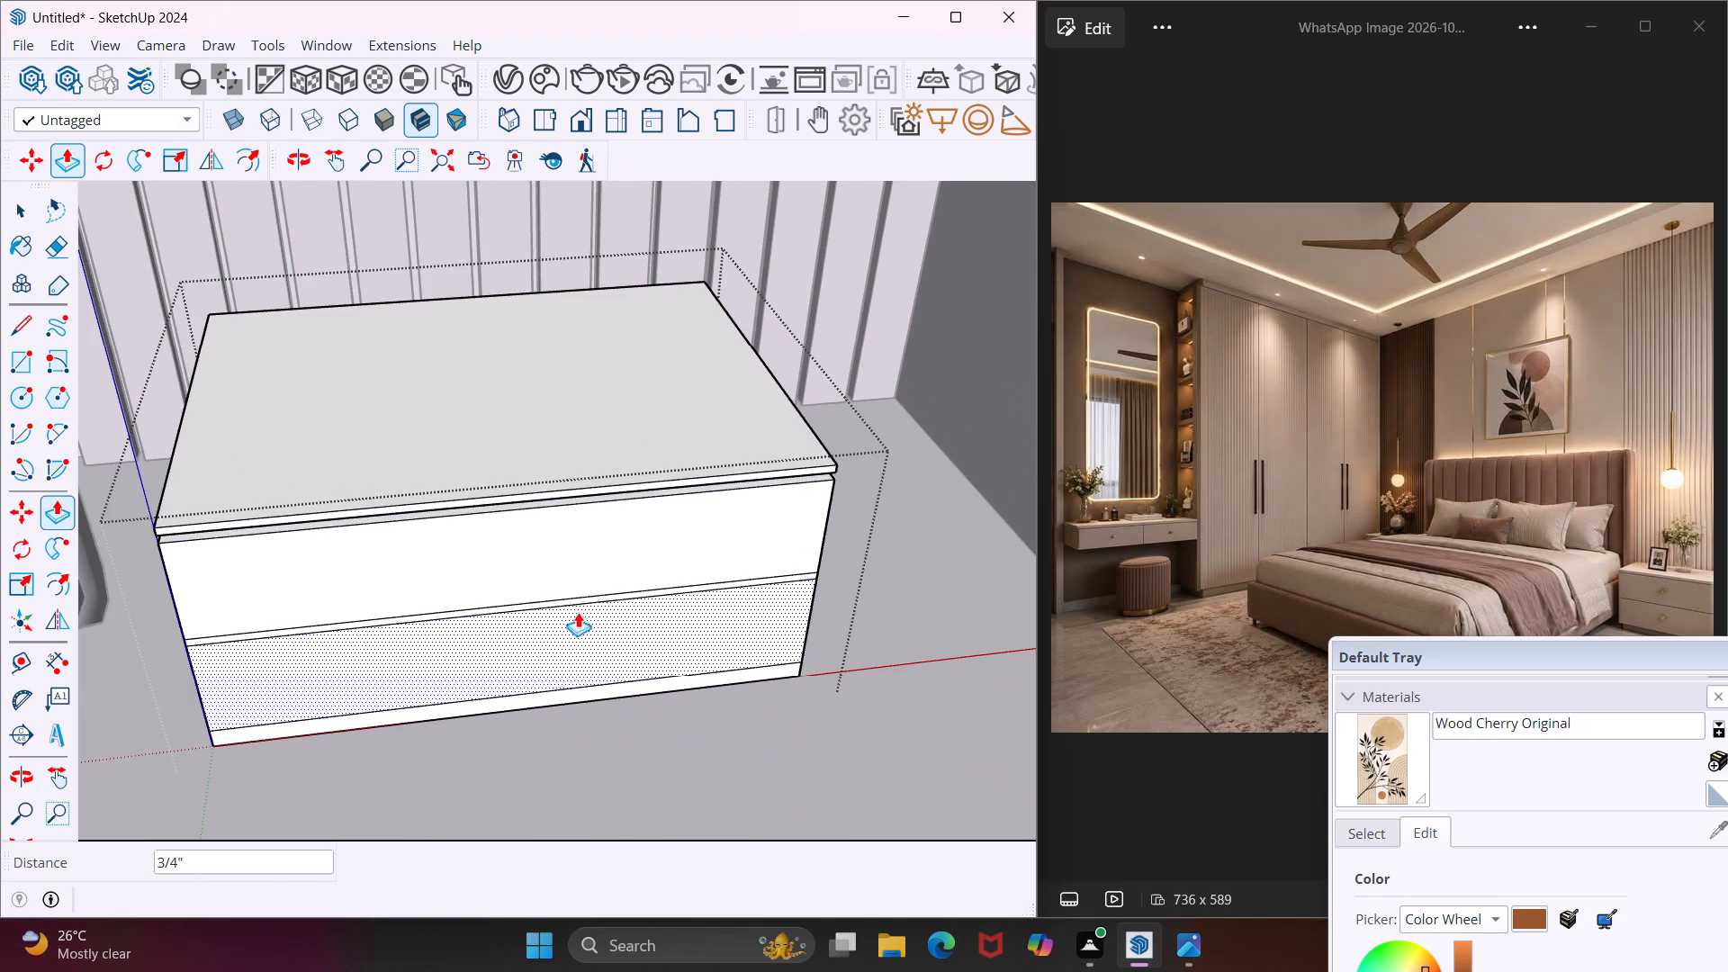
pyautogui.scroll(11, 571, 602)
pyautogui.doubleClick(570, 601)
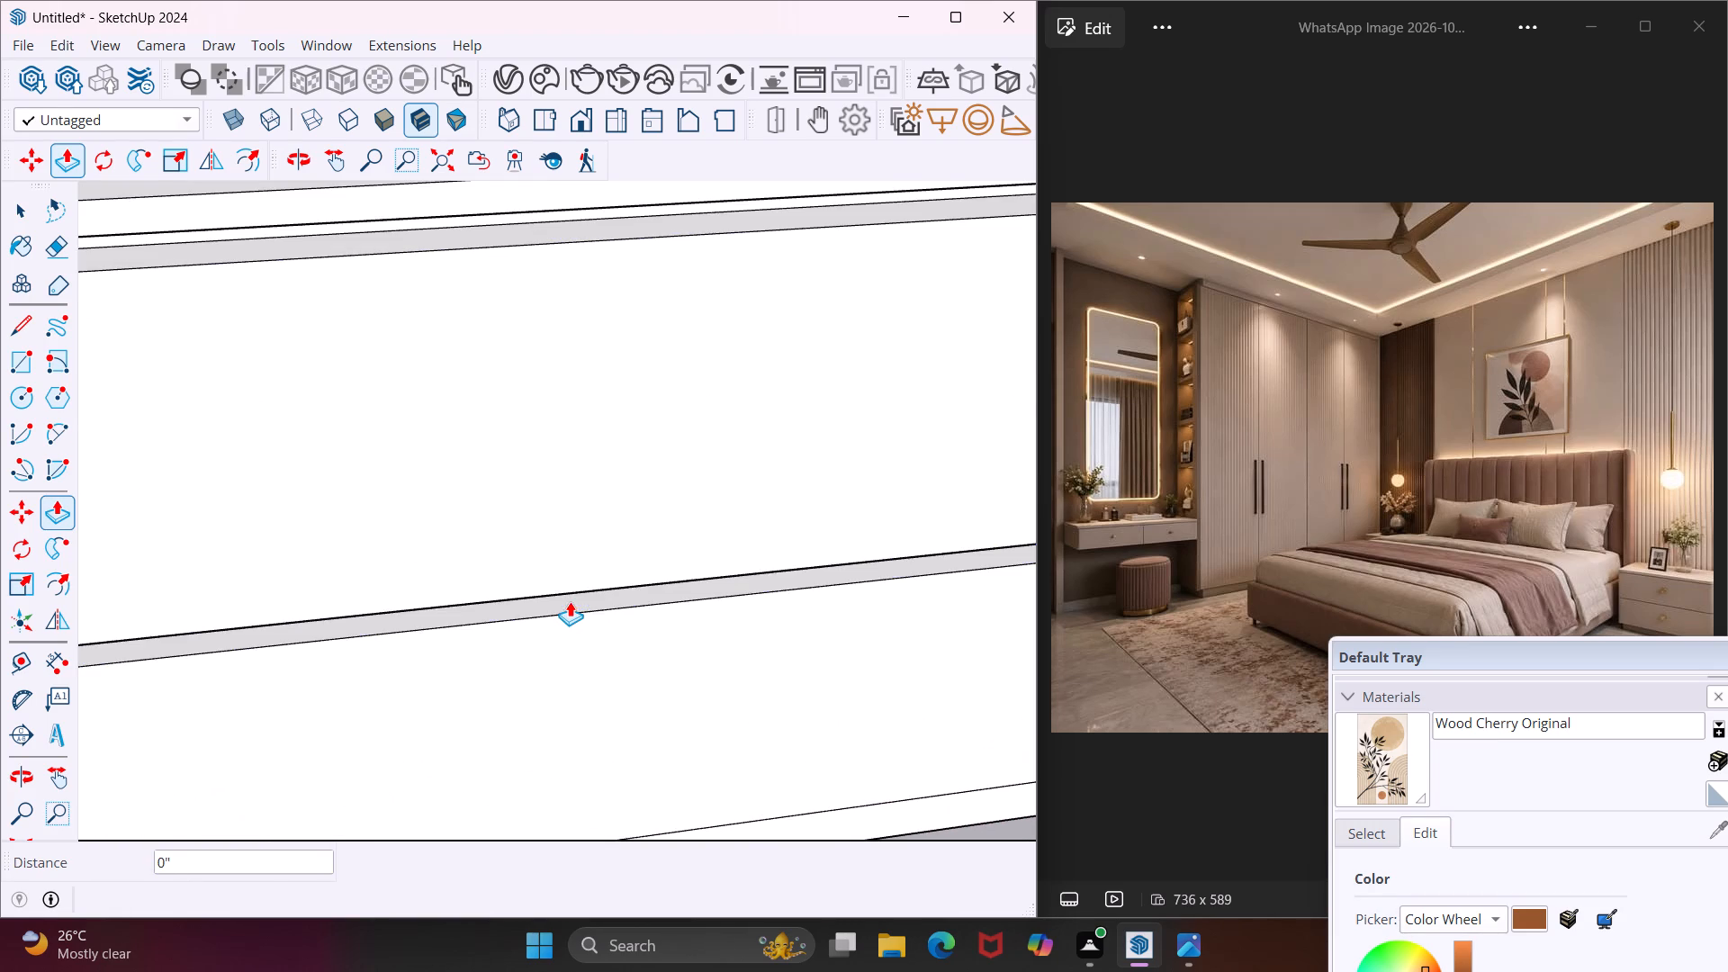
# Push the base strip below the bedside table's lower drawer inward by the same 3/4".
pyautogui.scroll(-11, 553, 584)
pyautogui.scroll(4, 495, 704)
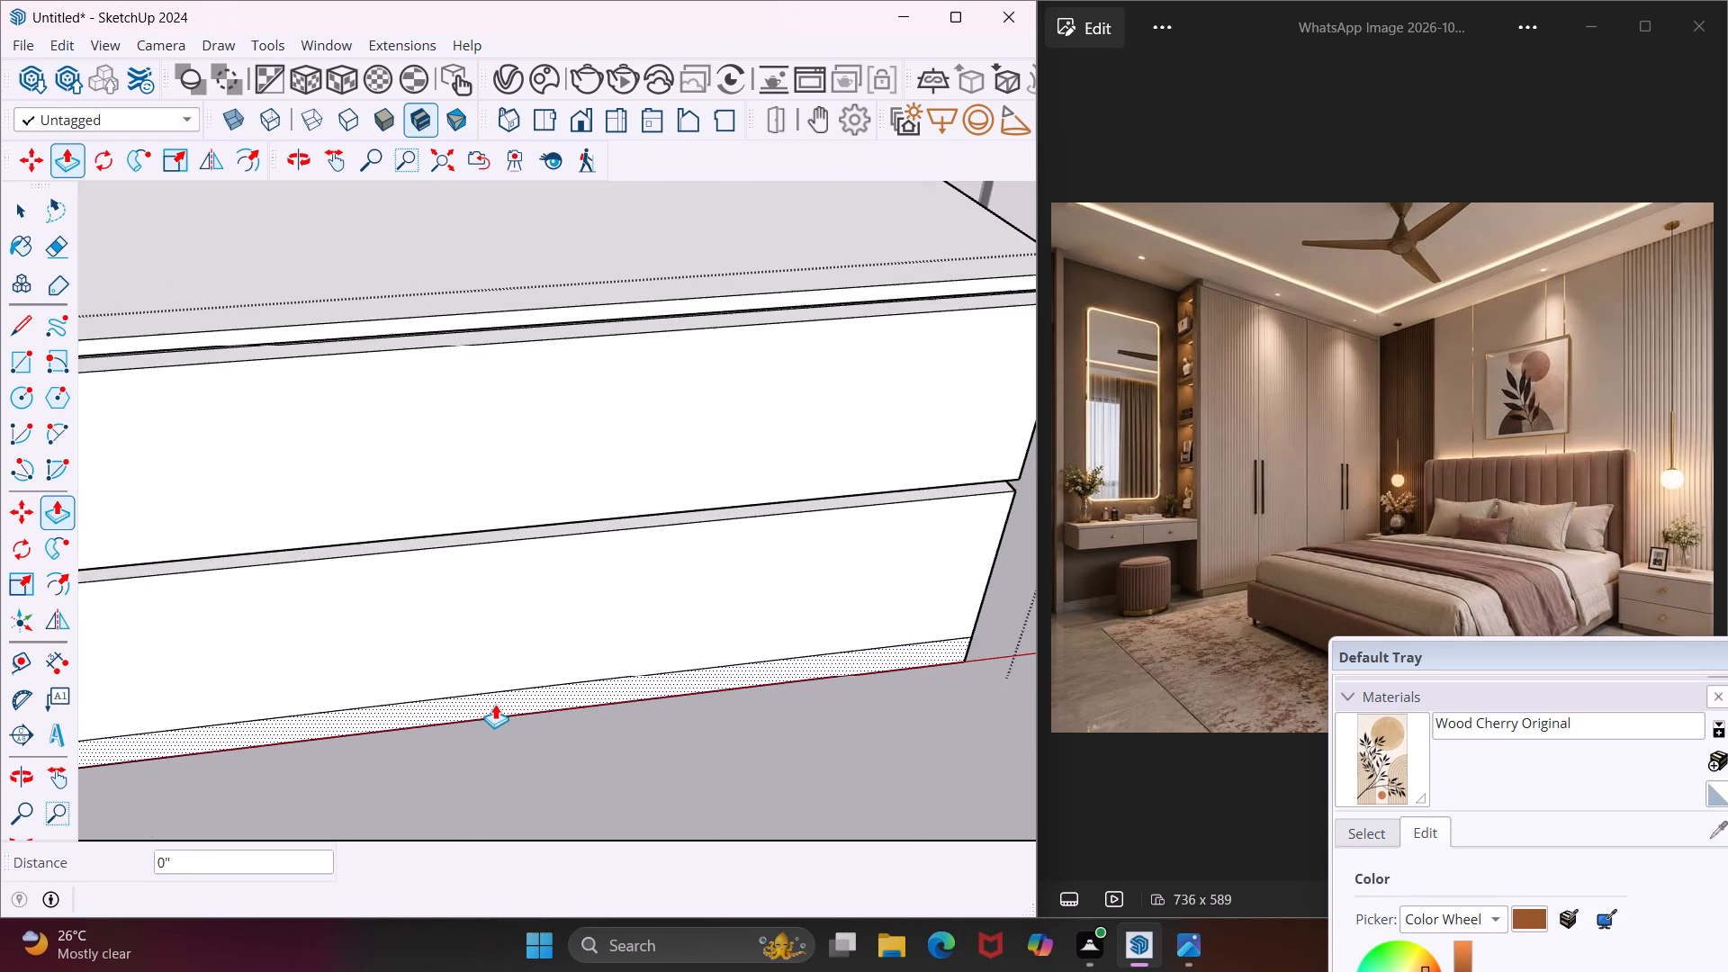
pyautogui.doubleClick(495, 704)
pyautogui.scroll(-6, 494, 702)
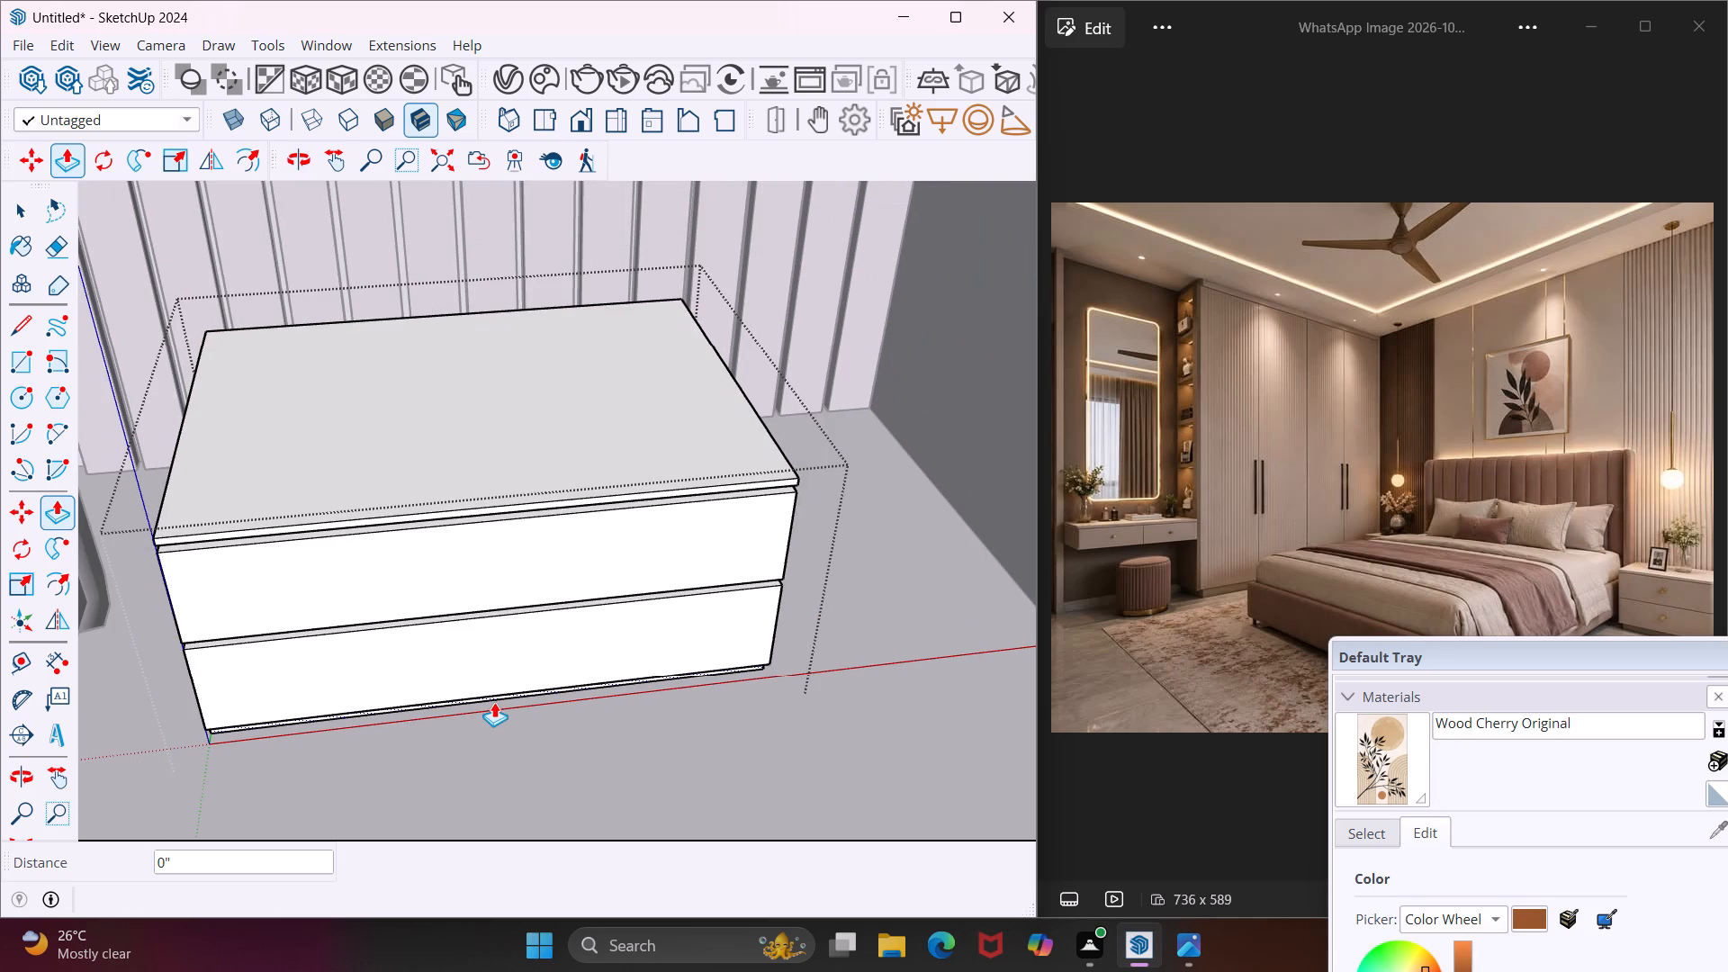
pyautogui.press('Escape')
pyautogui.press('space')
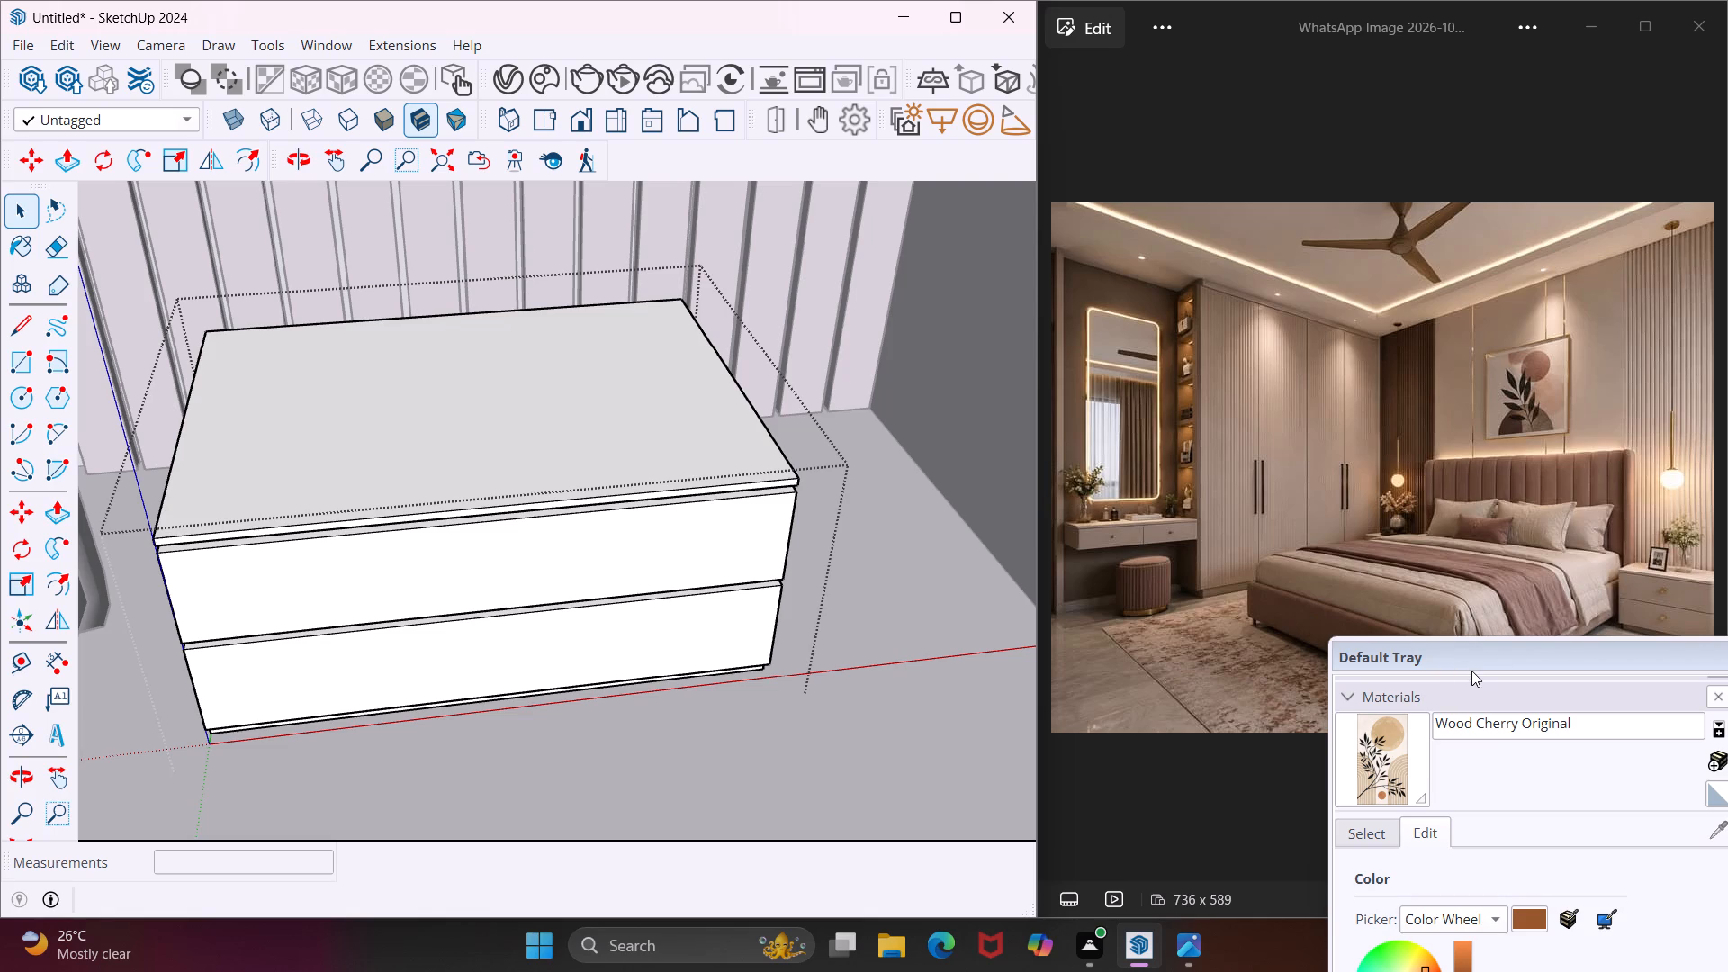
# Reposition the Default Tray over the lower part of the reference picture, clear of the screen edge.
pyautogui.moveTo(1471, 669); pyautogui.dragTo(1395, 639)
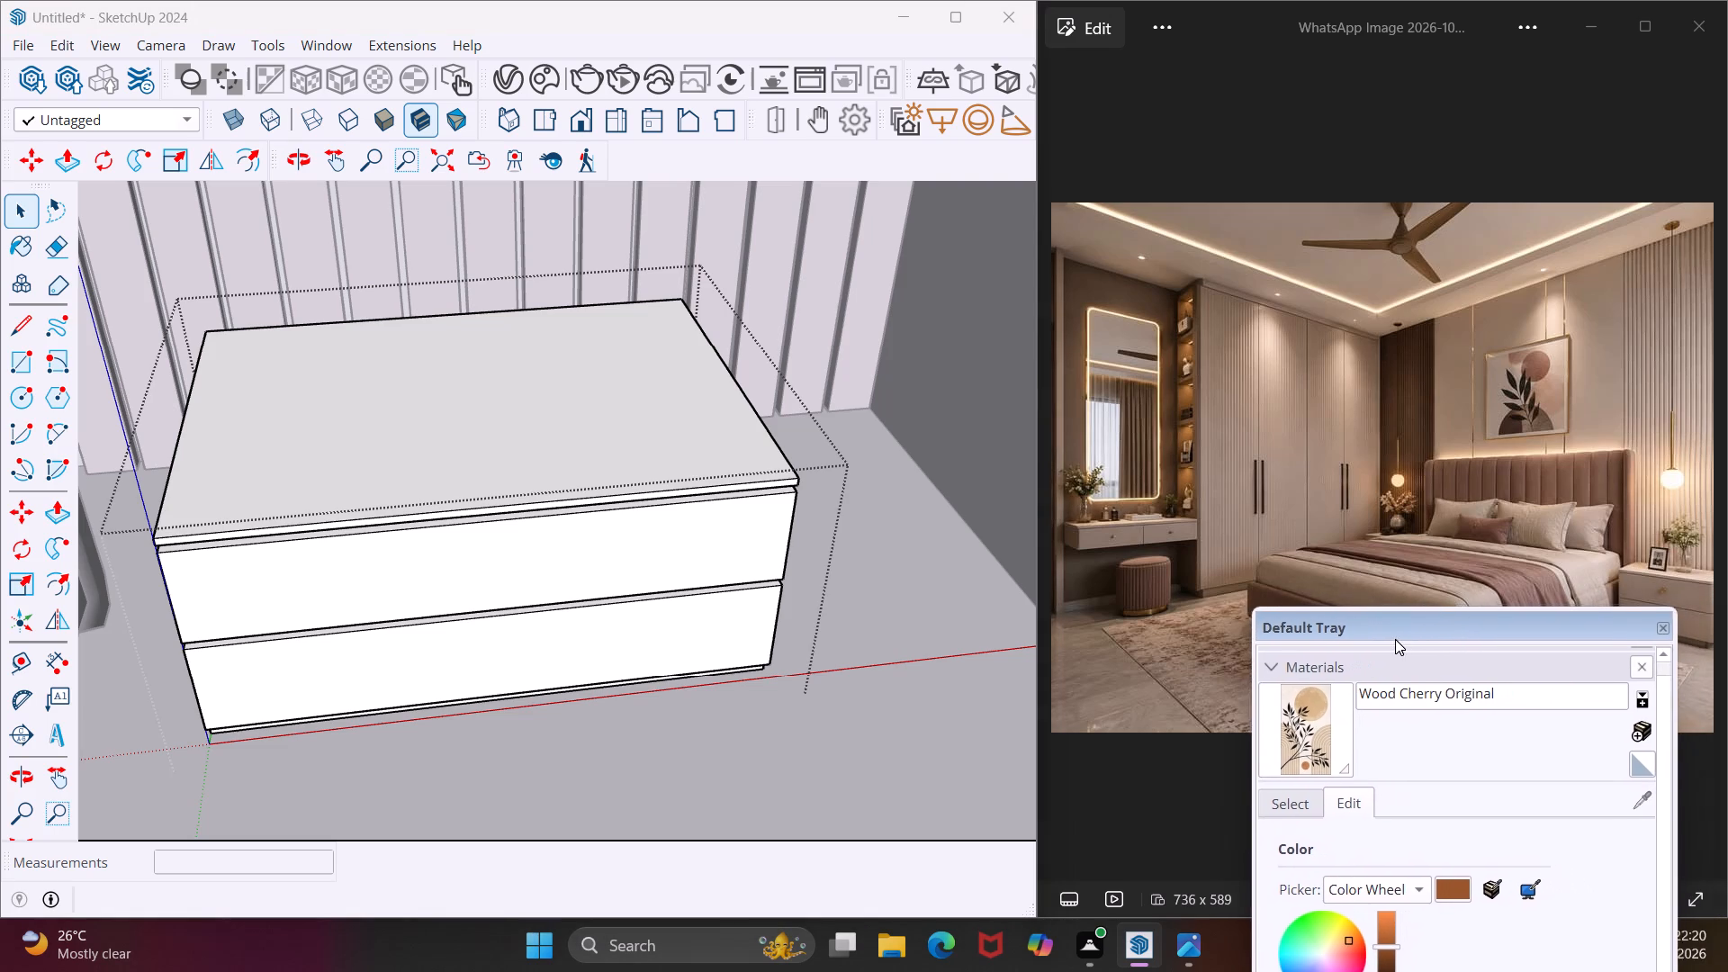
pyautogui.moveTo(1395, 639); pyautogui.dragTo(1379, 650)
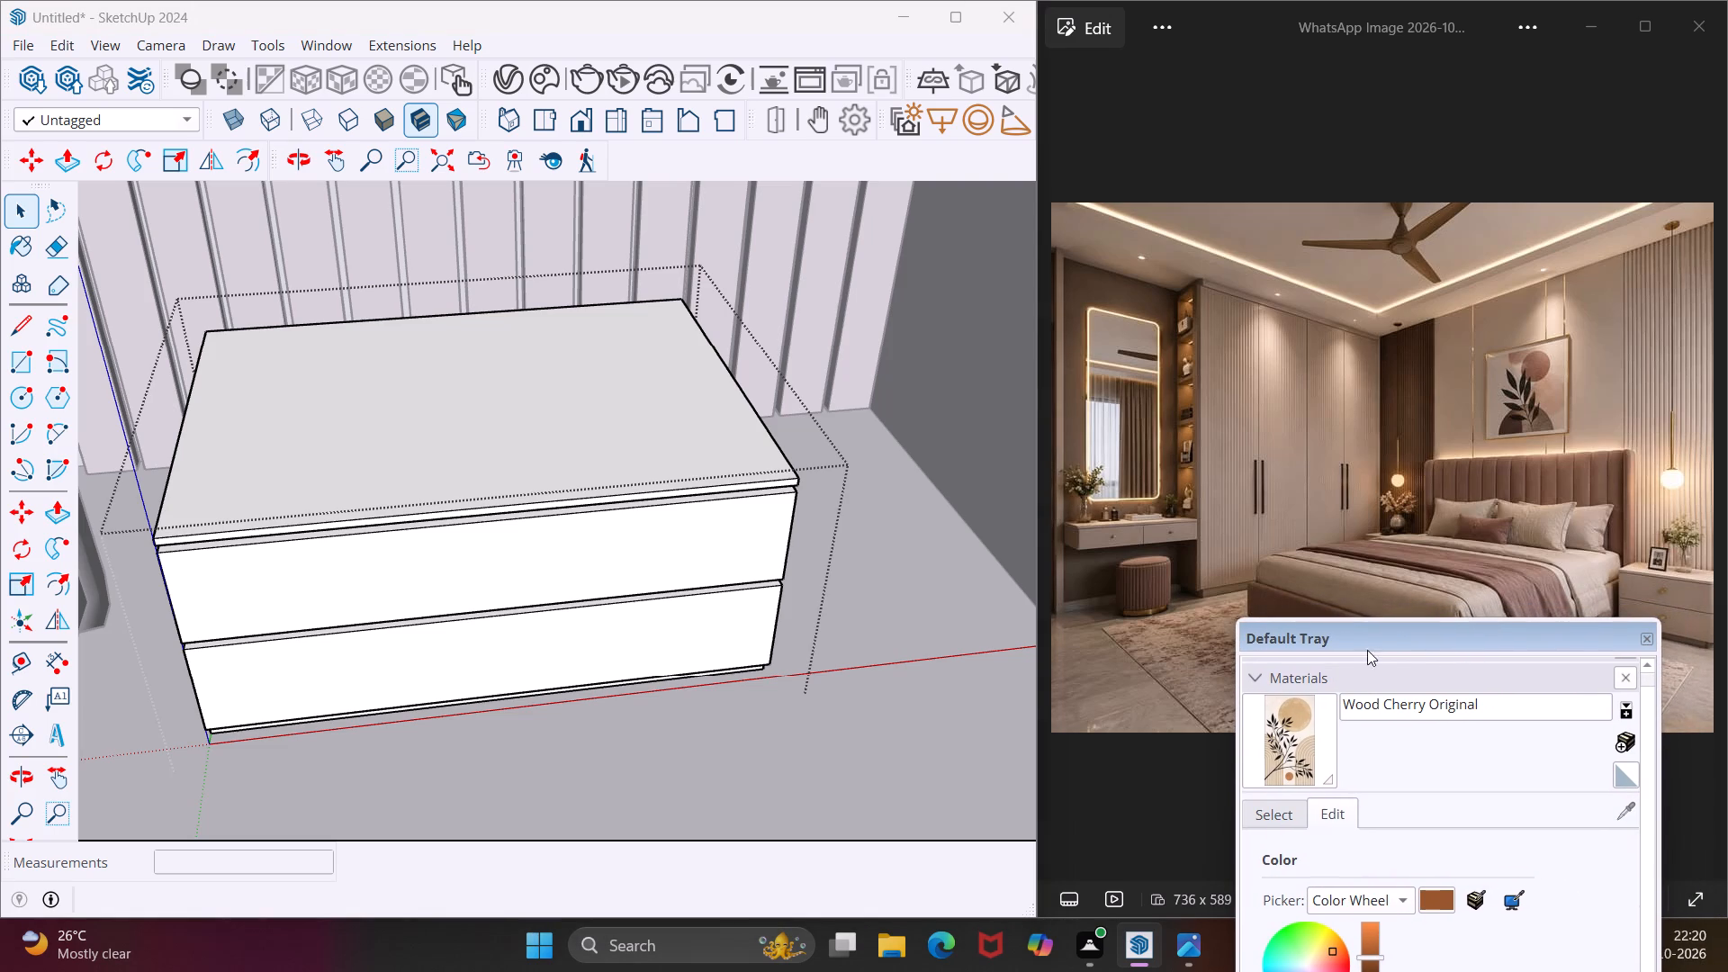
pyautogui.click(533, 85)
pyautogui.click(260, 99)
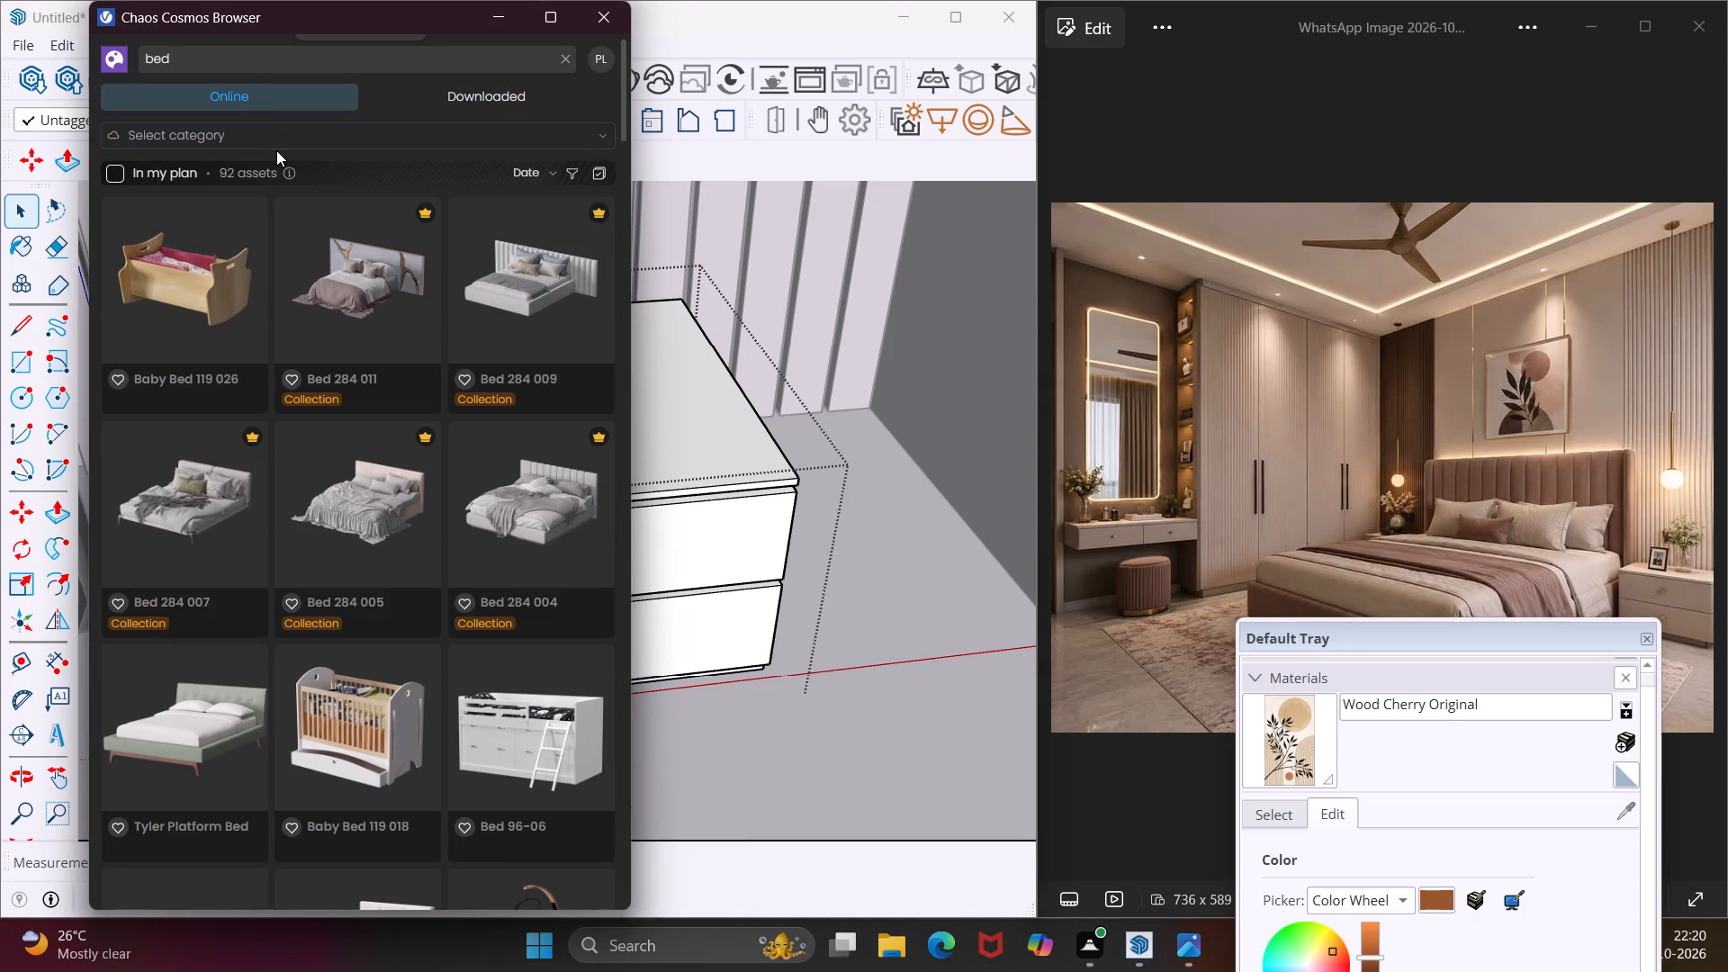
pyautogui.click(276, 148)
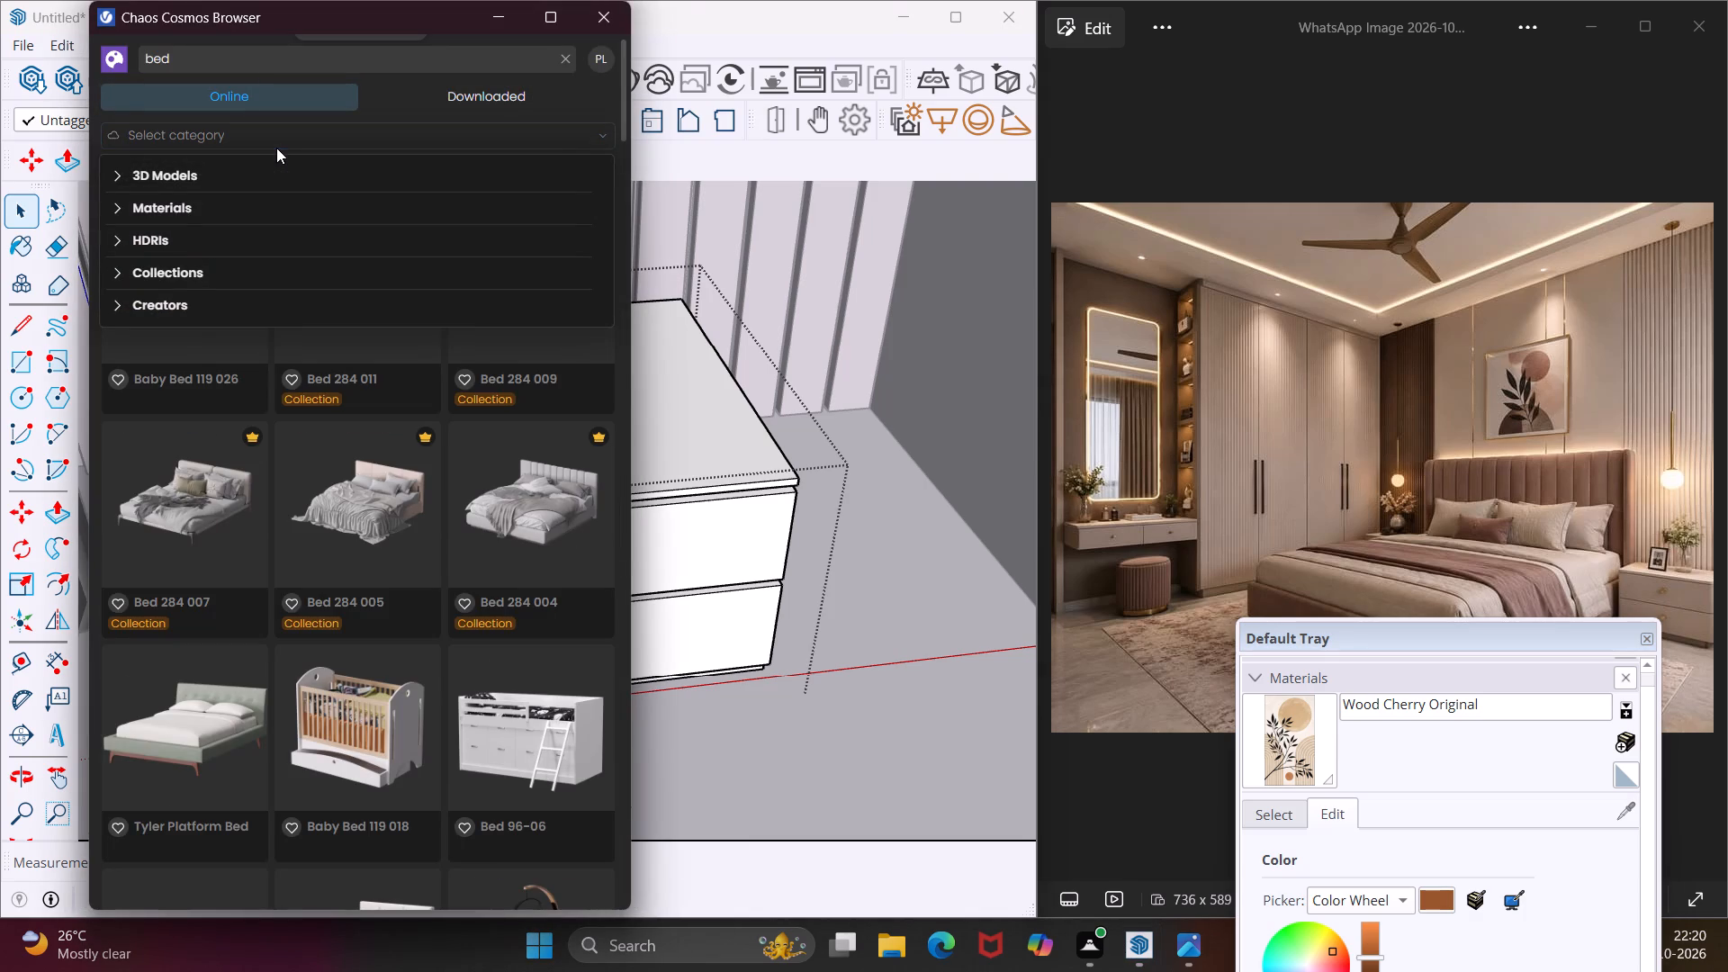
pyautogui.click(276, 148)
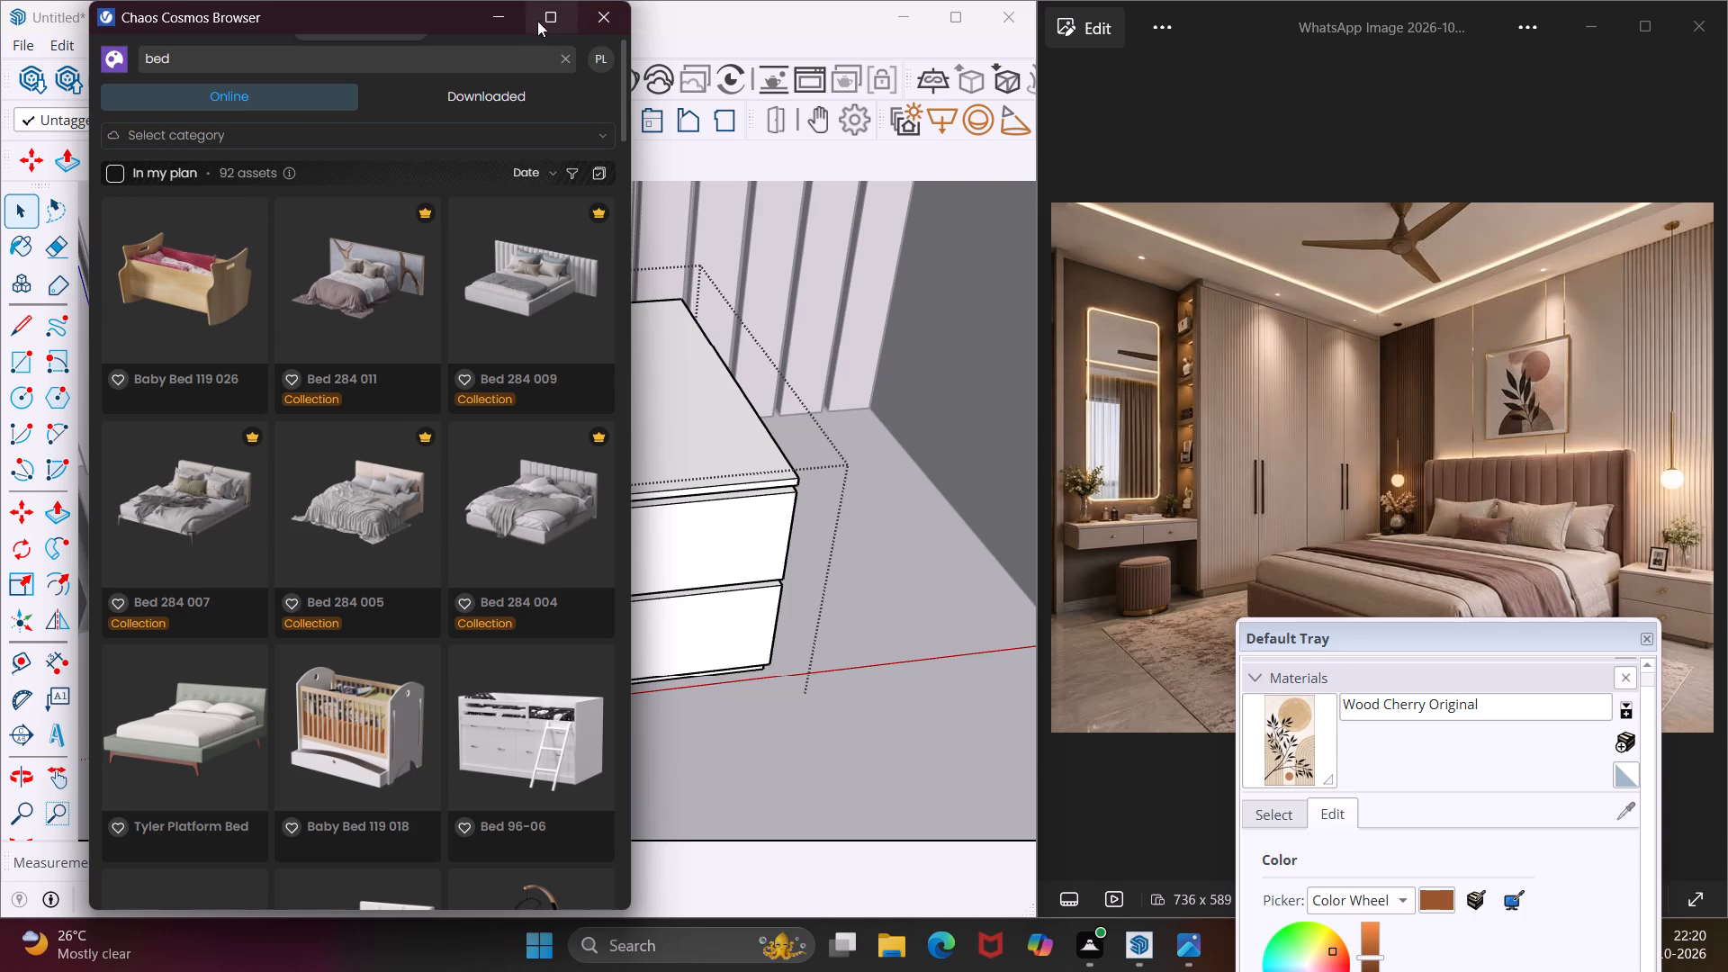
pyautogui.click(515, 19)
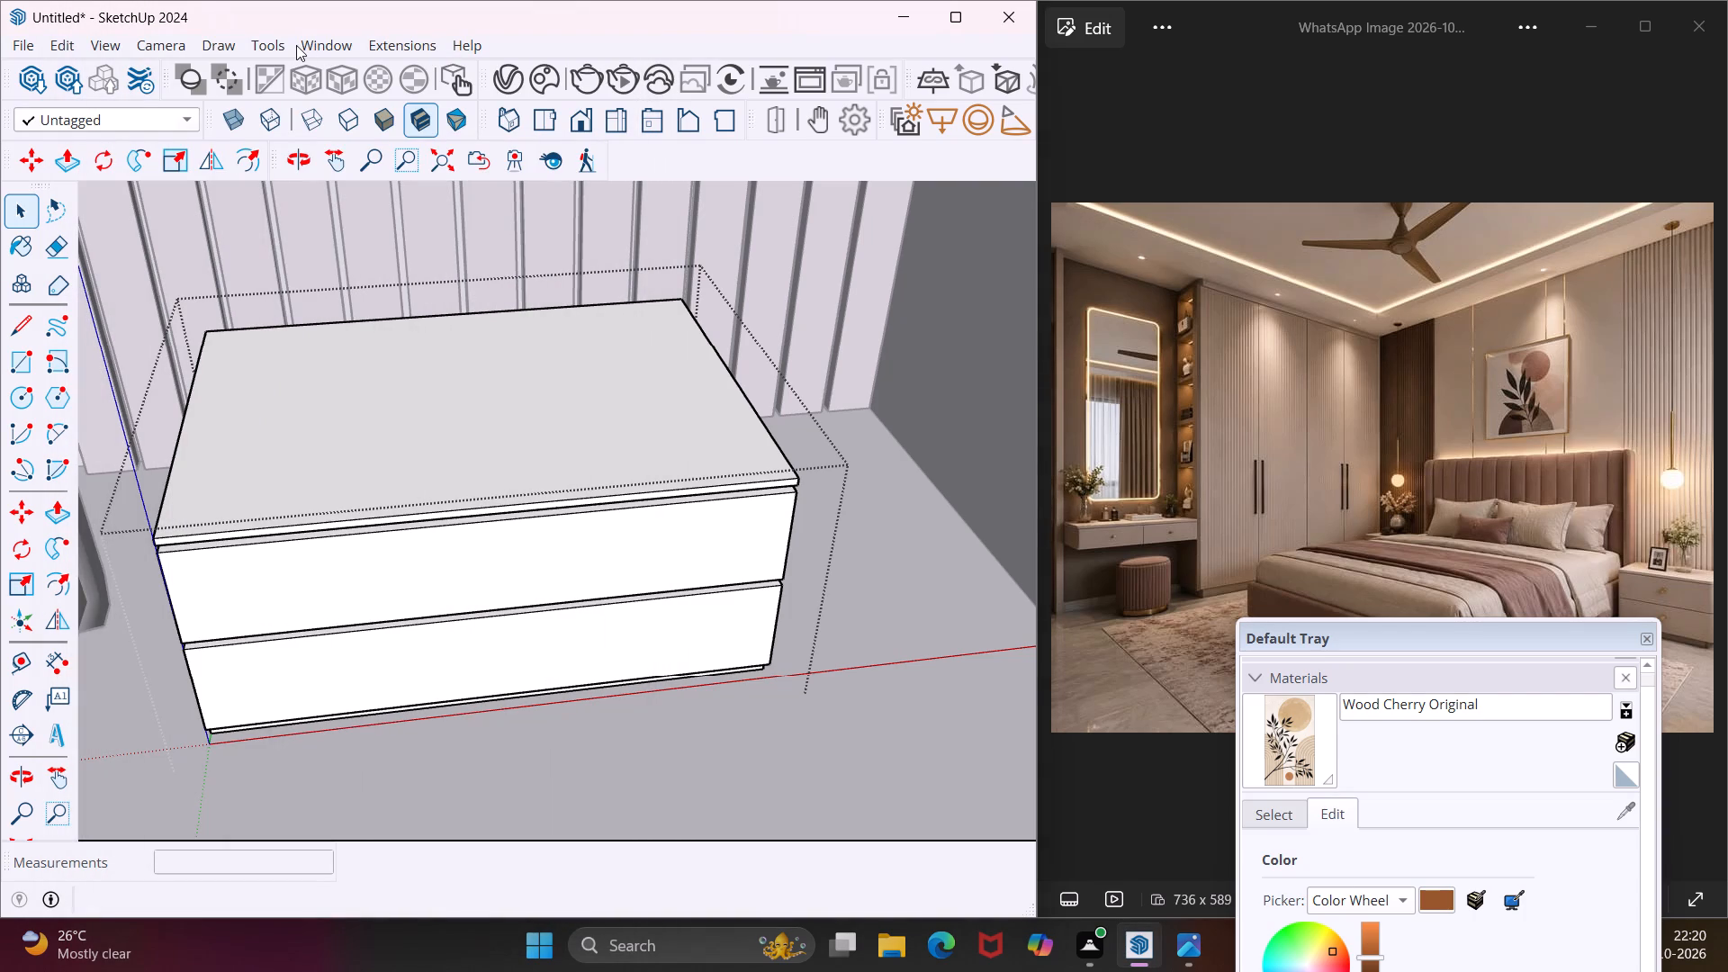
# Open 3D Warehouse and start a content search.
pyautogui.click(325, 39)
pyautogui.click(376, 220)
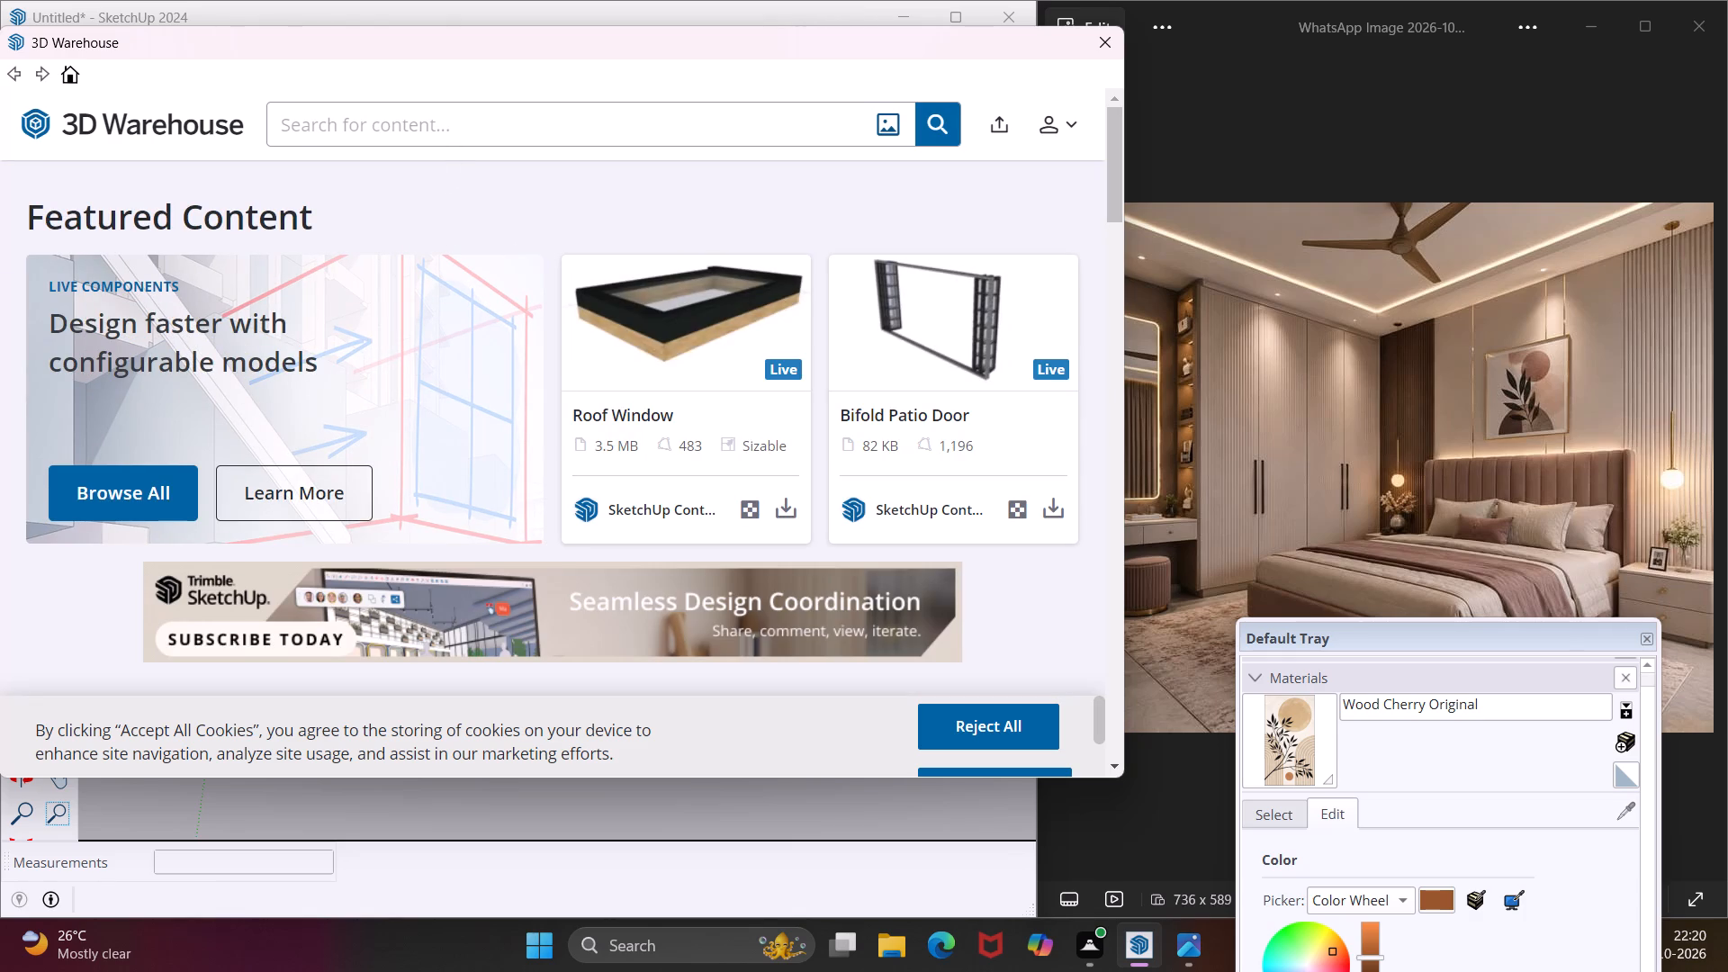
pyautogui.click(439, 132)
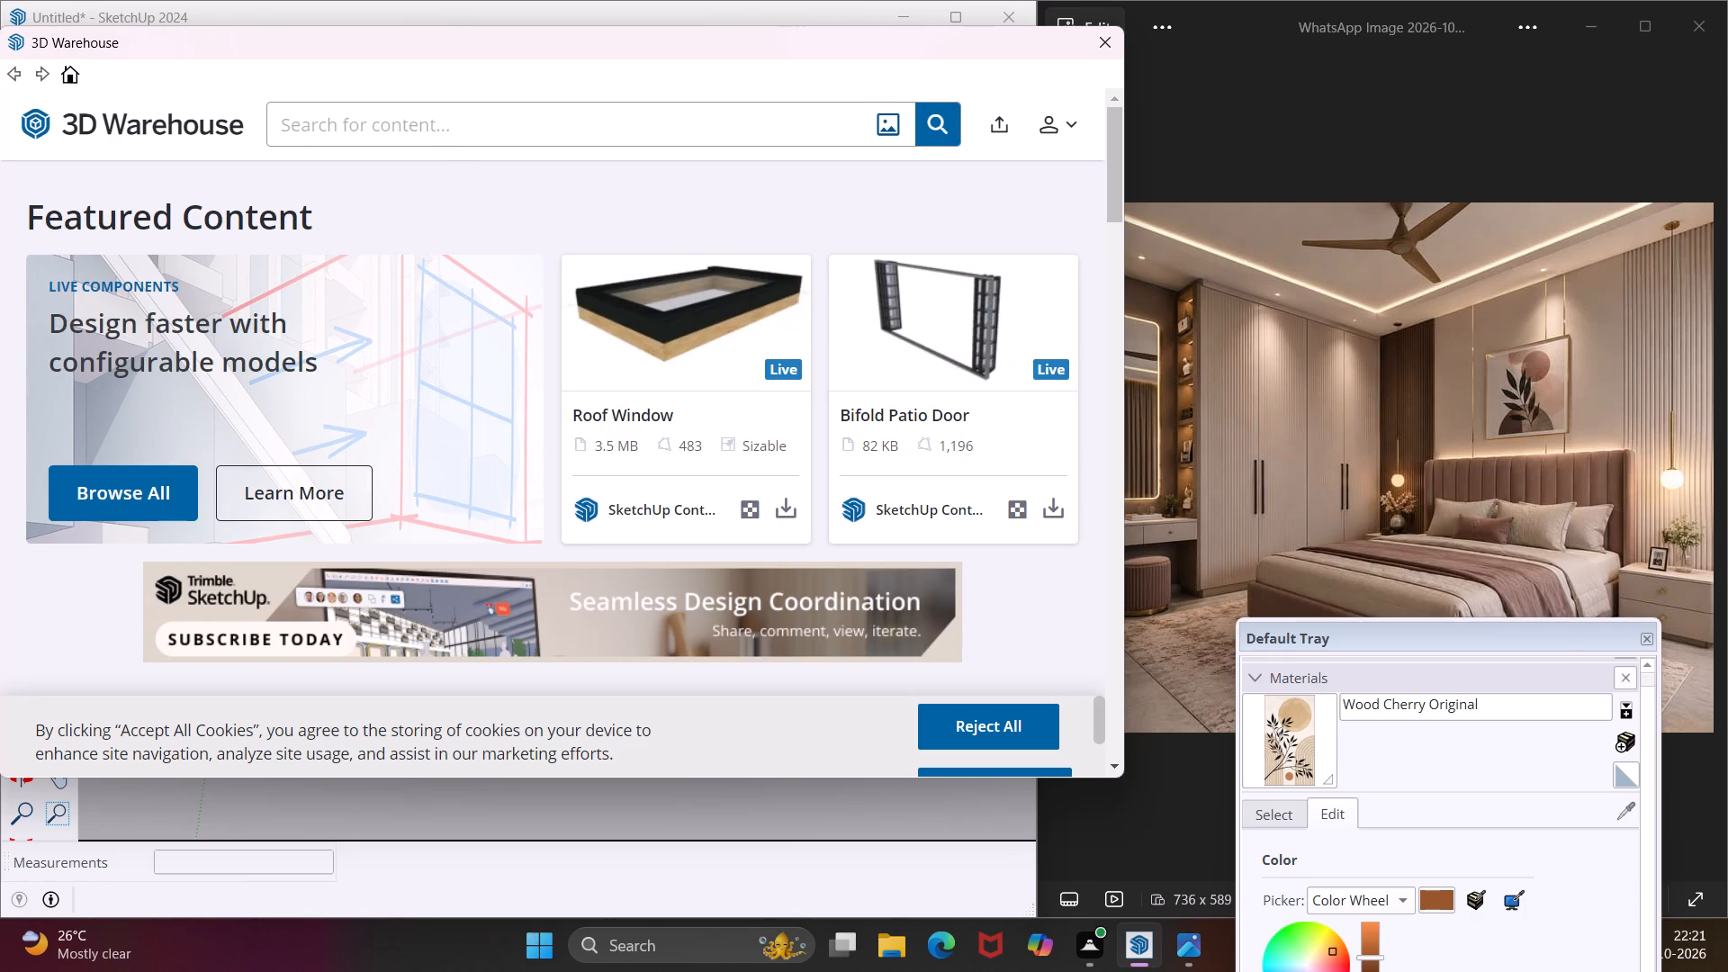
# Search the 3D Warehouse for "handle".
pyautogui.write('hs')
pyautogui.press('BackSpace')
pyautogui.press('a')
pyautogui.write('ndle')
pyautogui.press('Return')
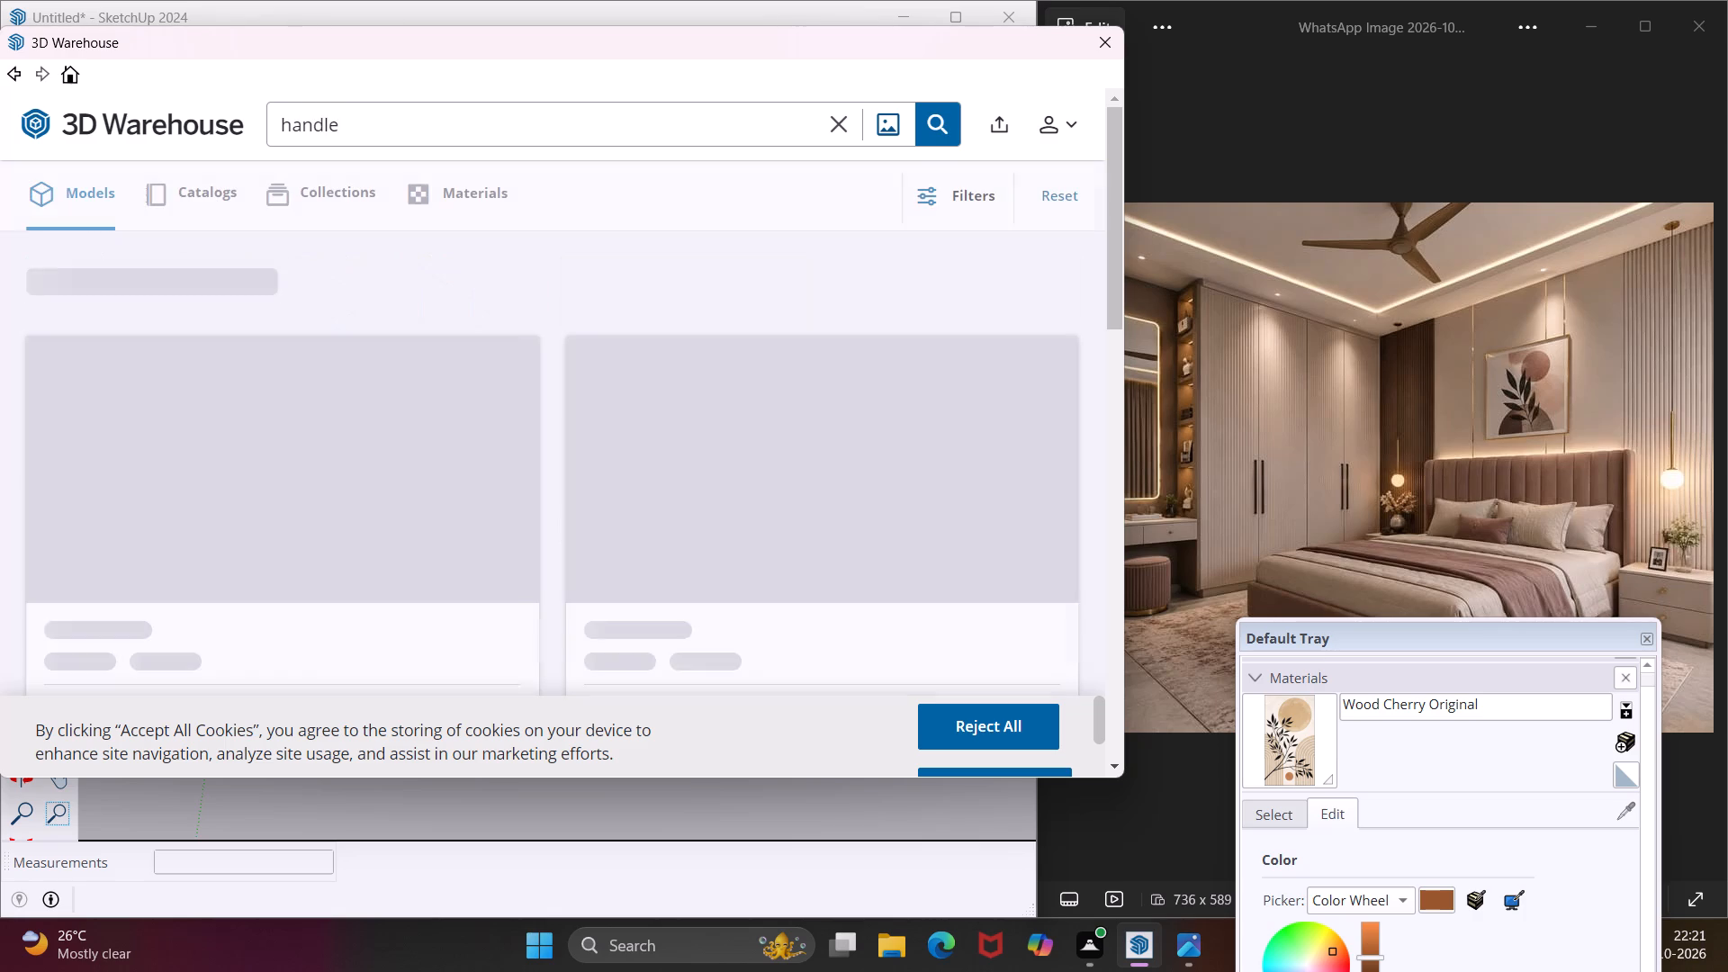
# Load the Knob Handle directly into the model and place it at the middle of the upper drawer front.
pyautogui.scroll(-3, 495, 450)
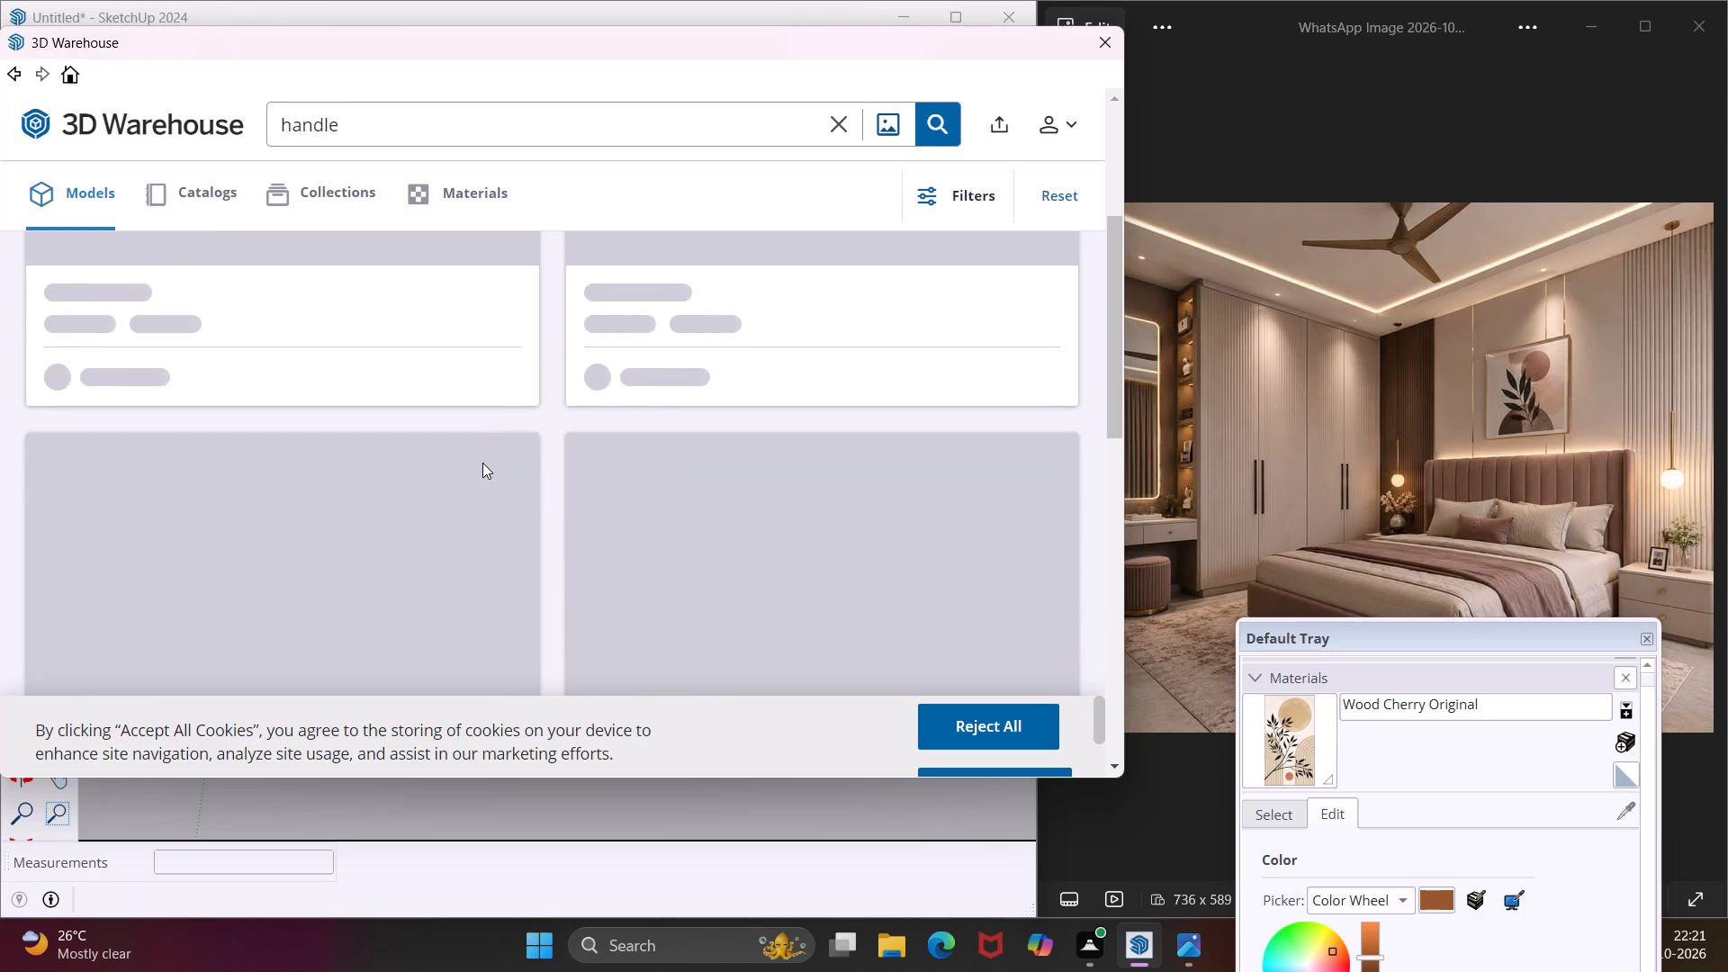
pyautogui.scroll(-4, 481, 463)
pyautogui.scroll(4, 481, 463)
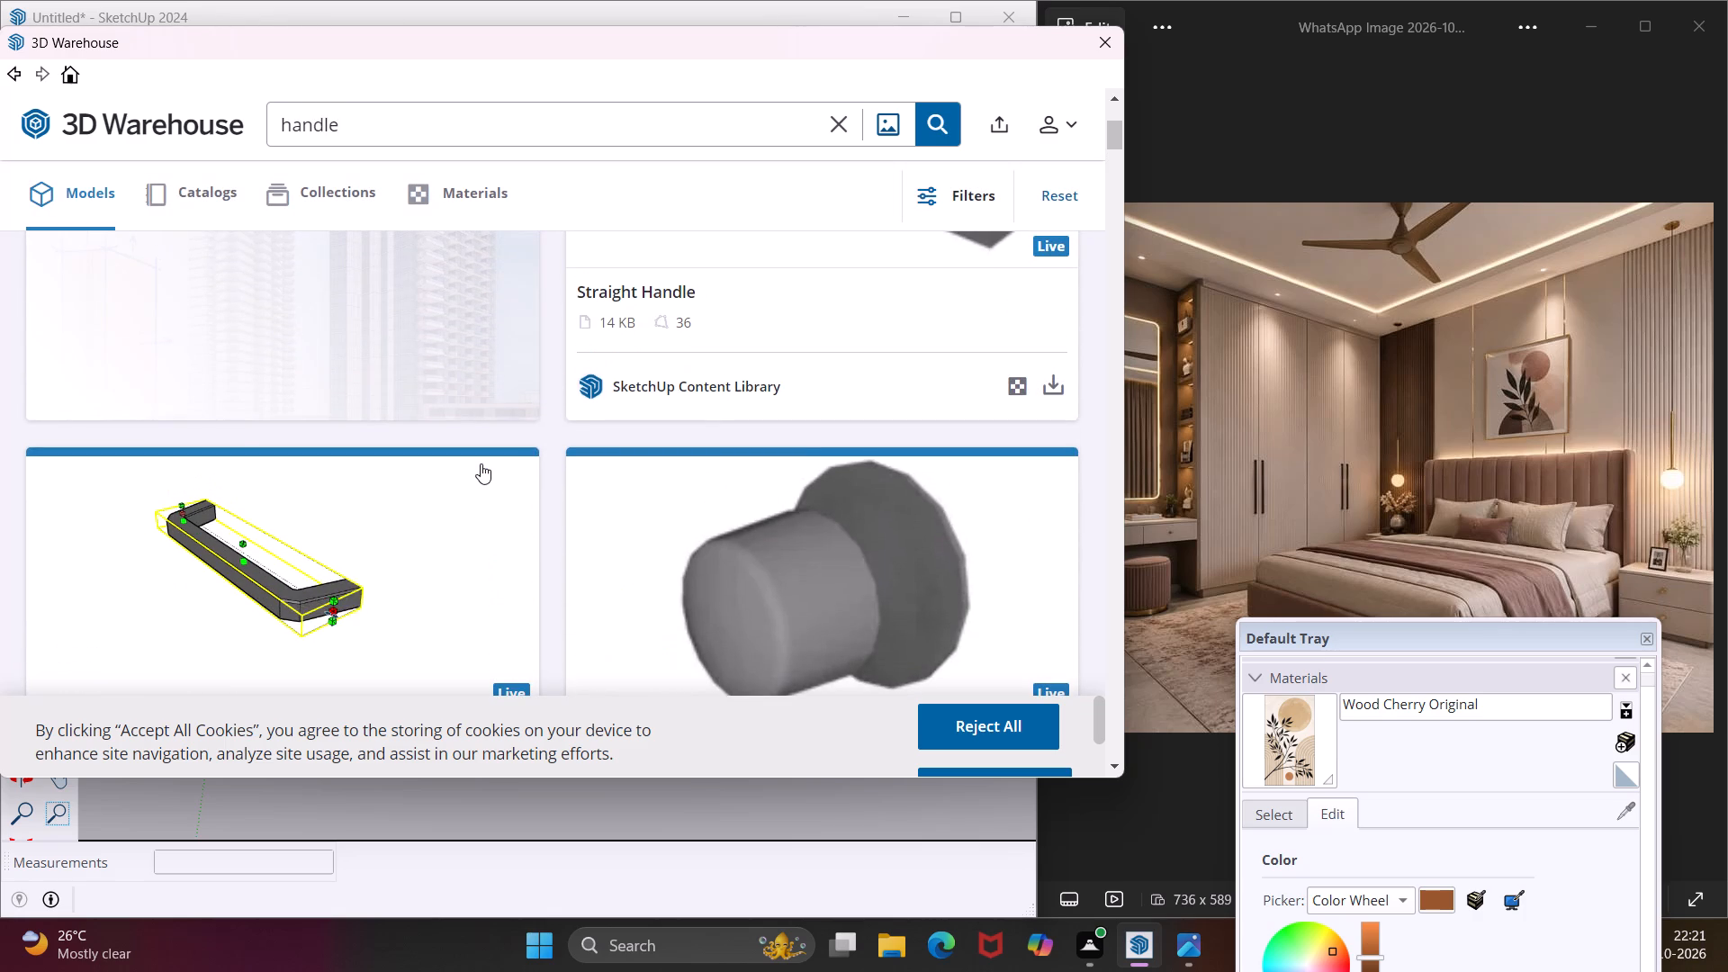
pyautogui.scroll(-1, 481, 463)
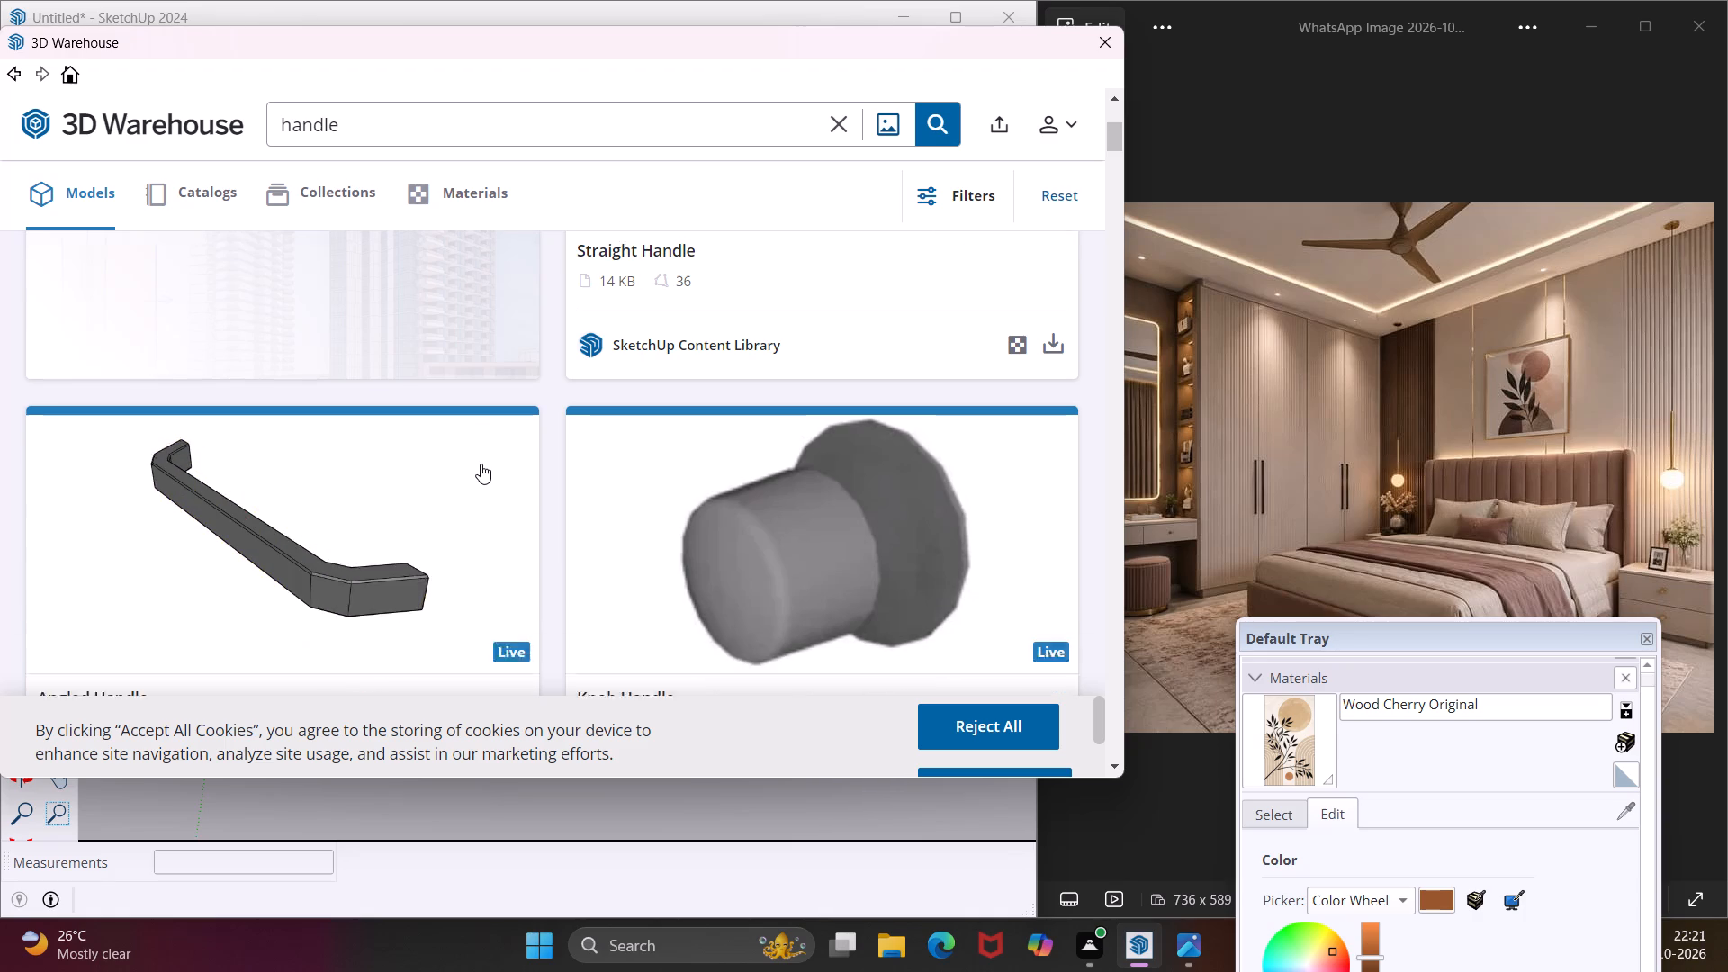
pyautogui.scroll(-2, 481, 463)
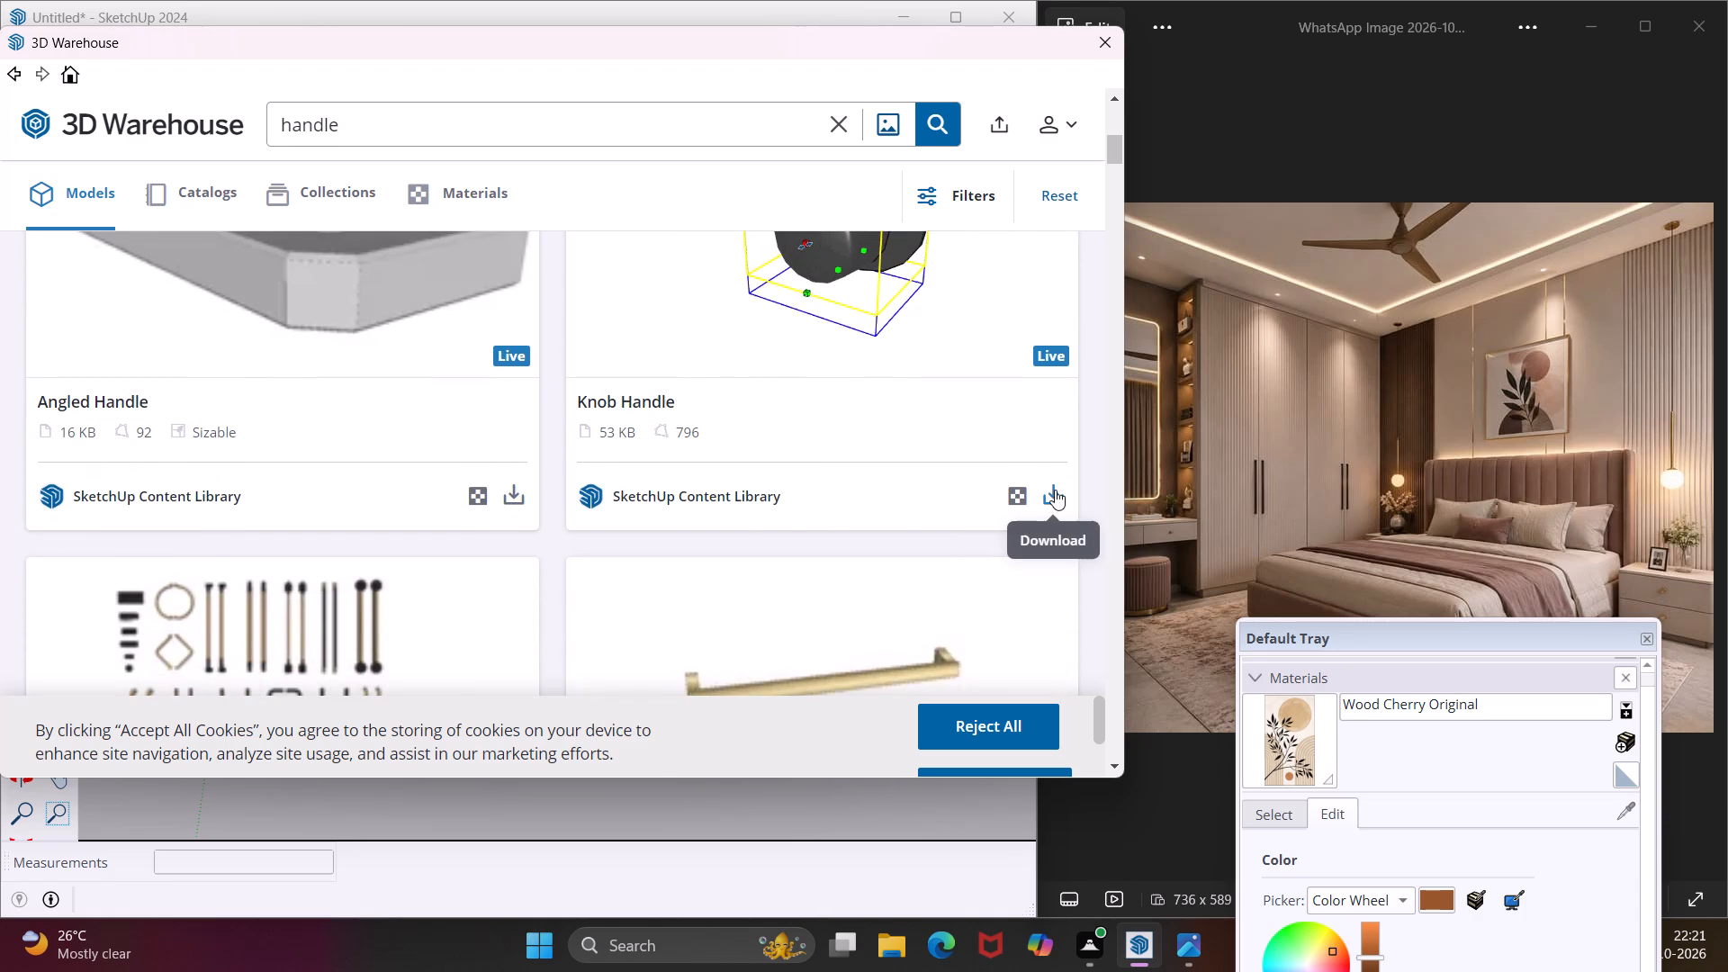
pyautogui.click(1054, 489)
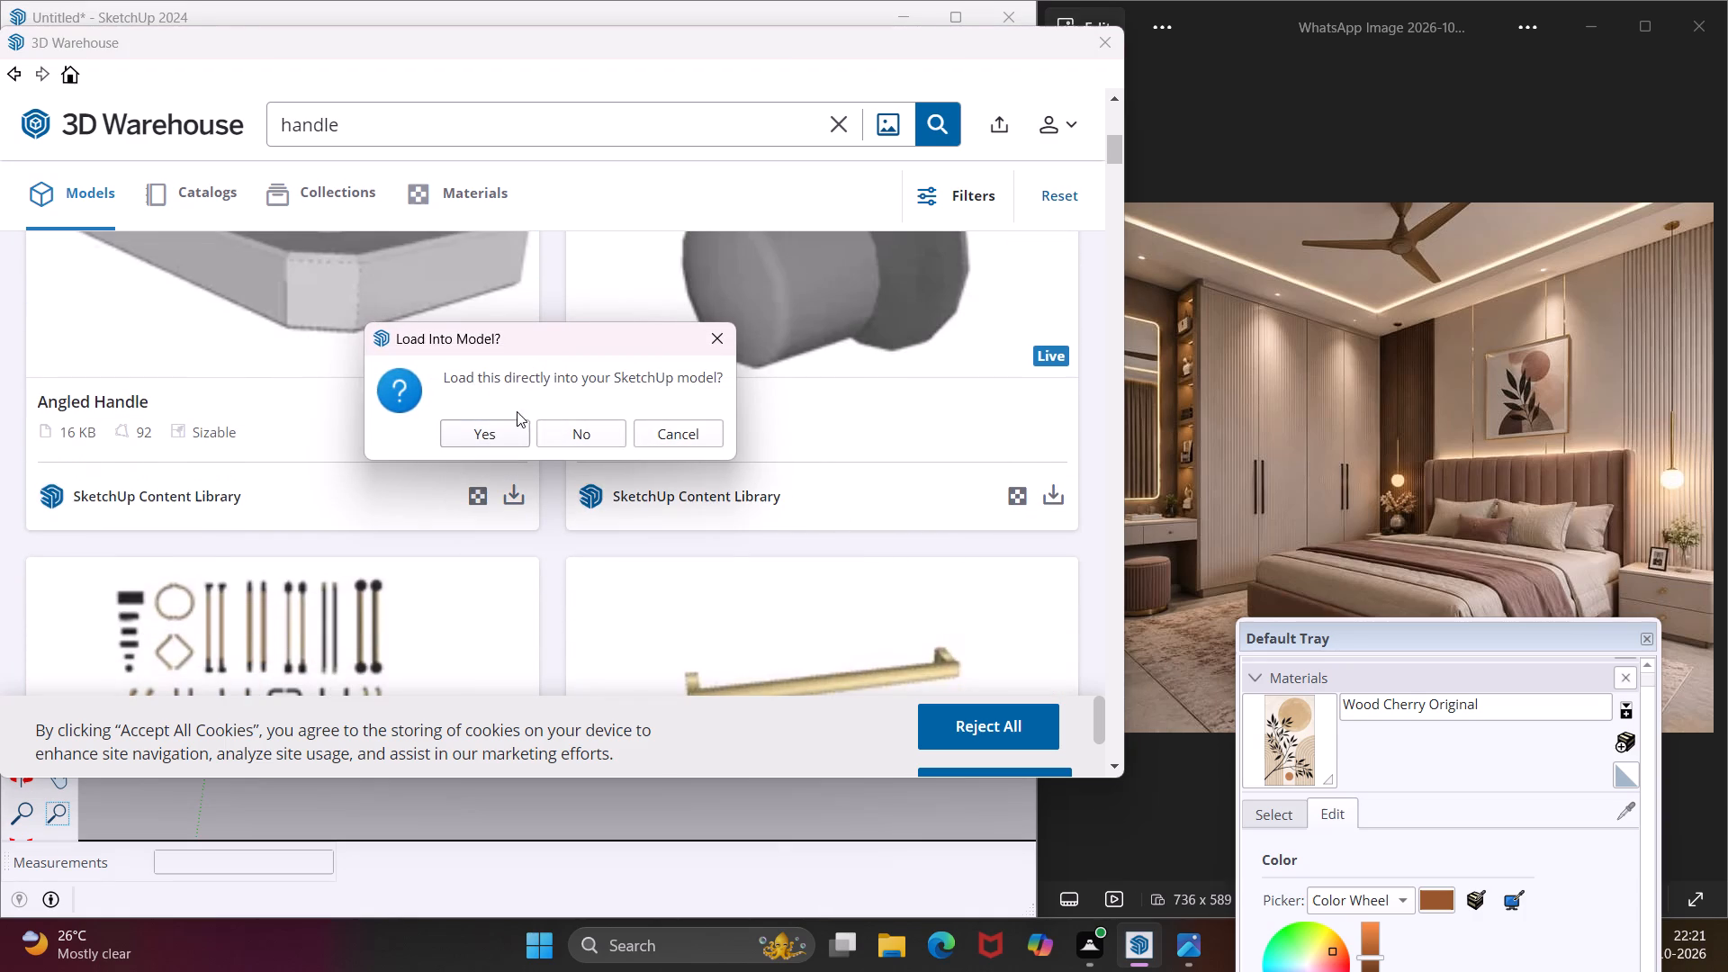
pyautogui.click(504, 425)
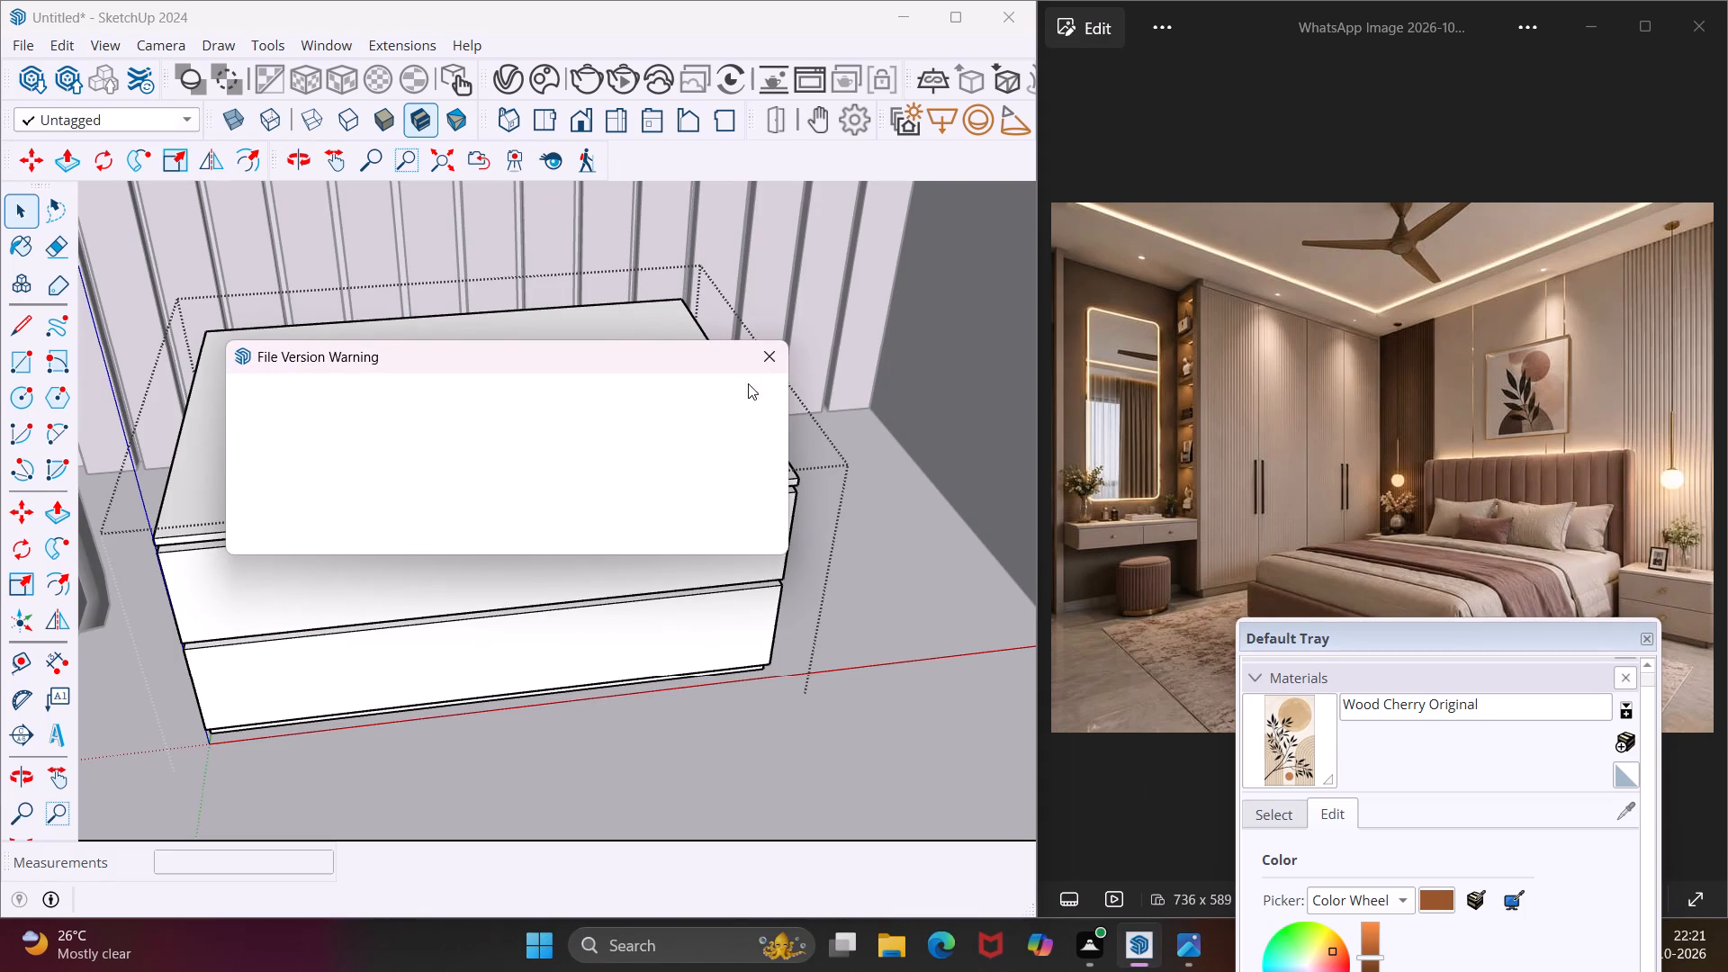
pyautogui.click(749, 520)
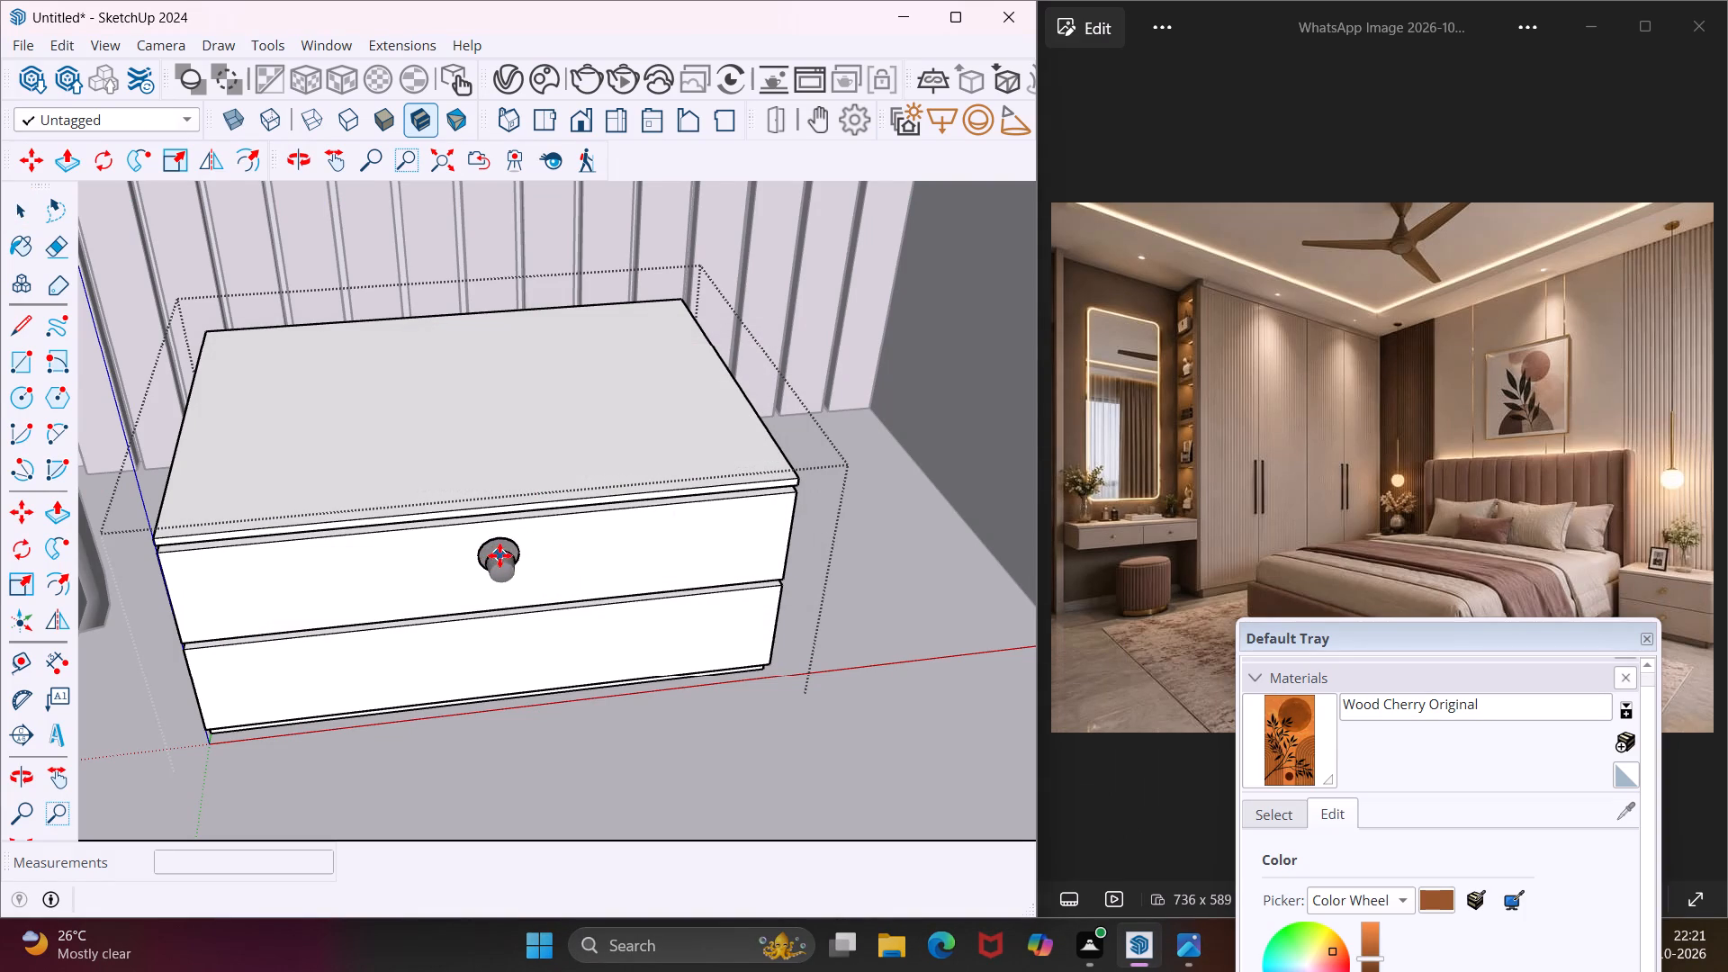
pyautogui.scroll(3, 499, 554)
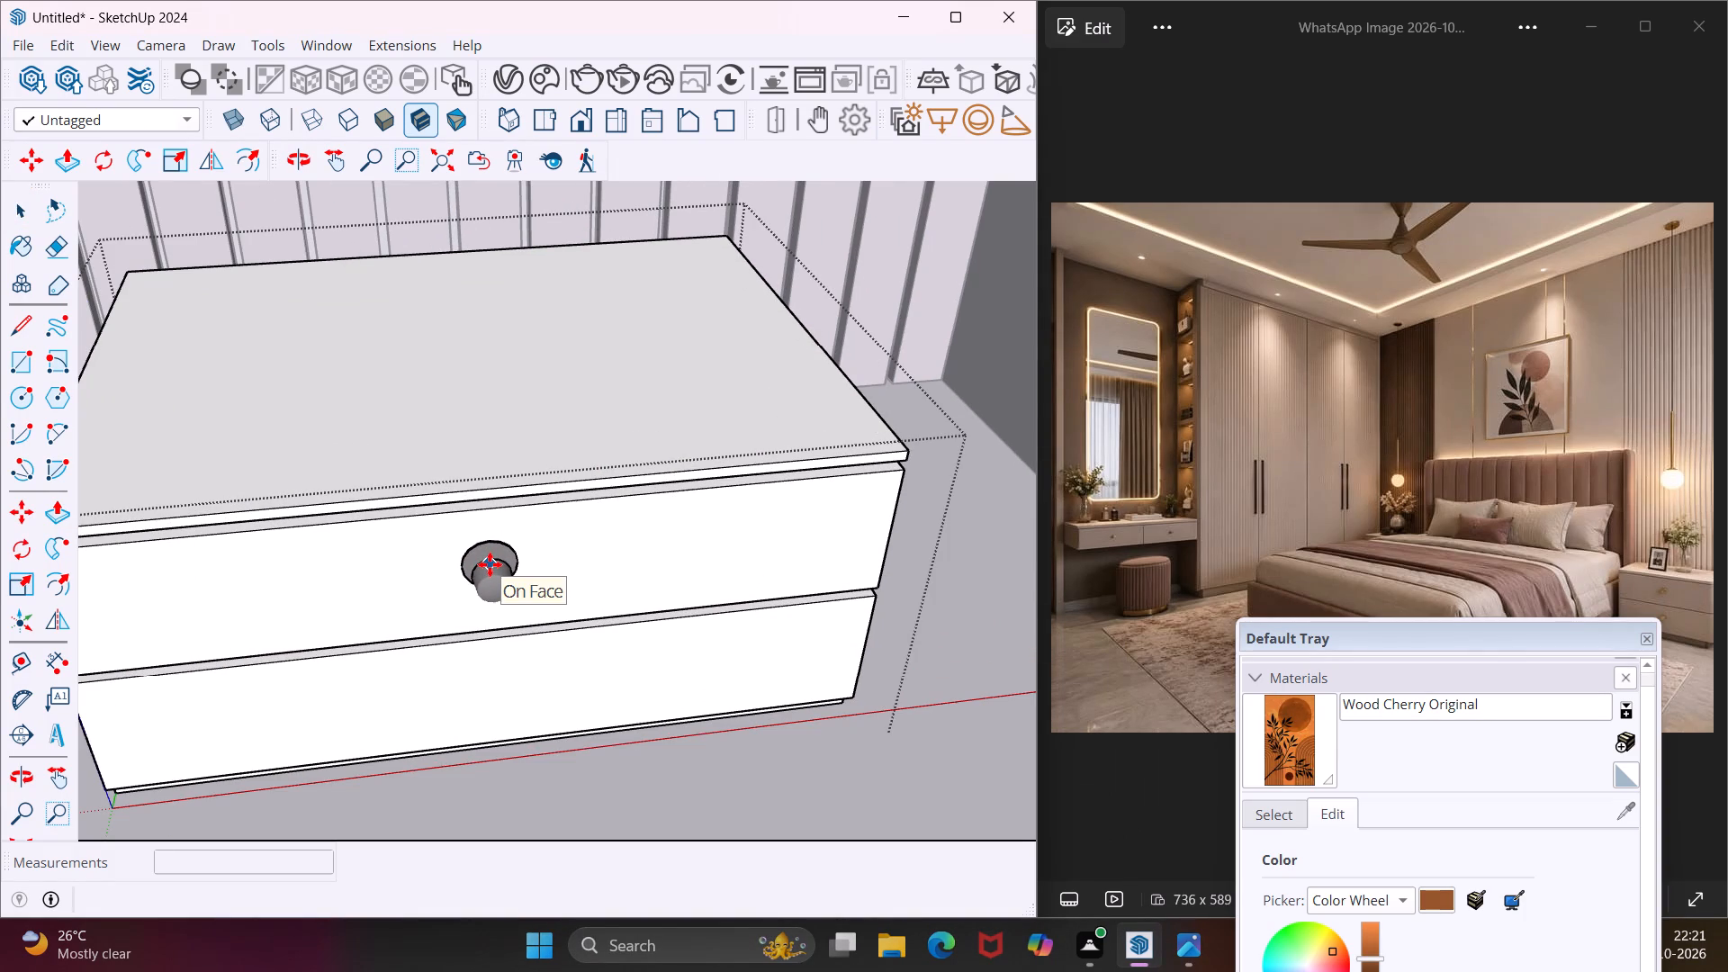
pyautogui.click(490, 566)
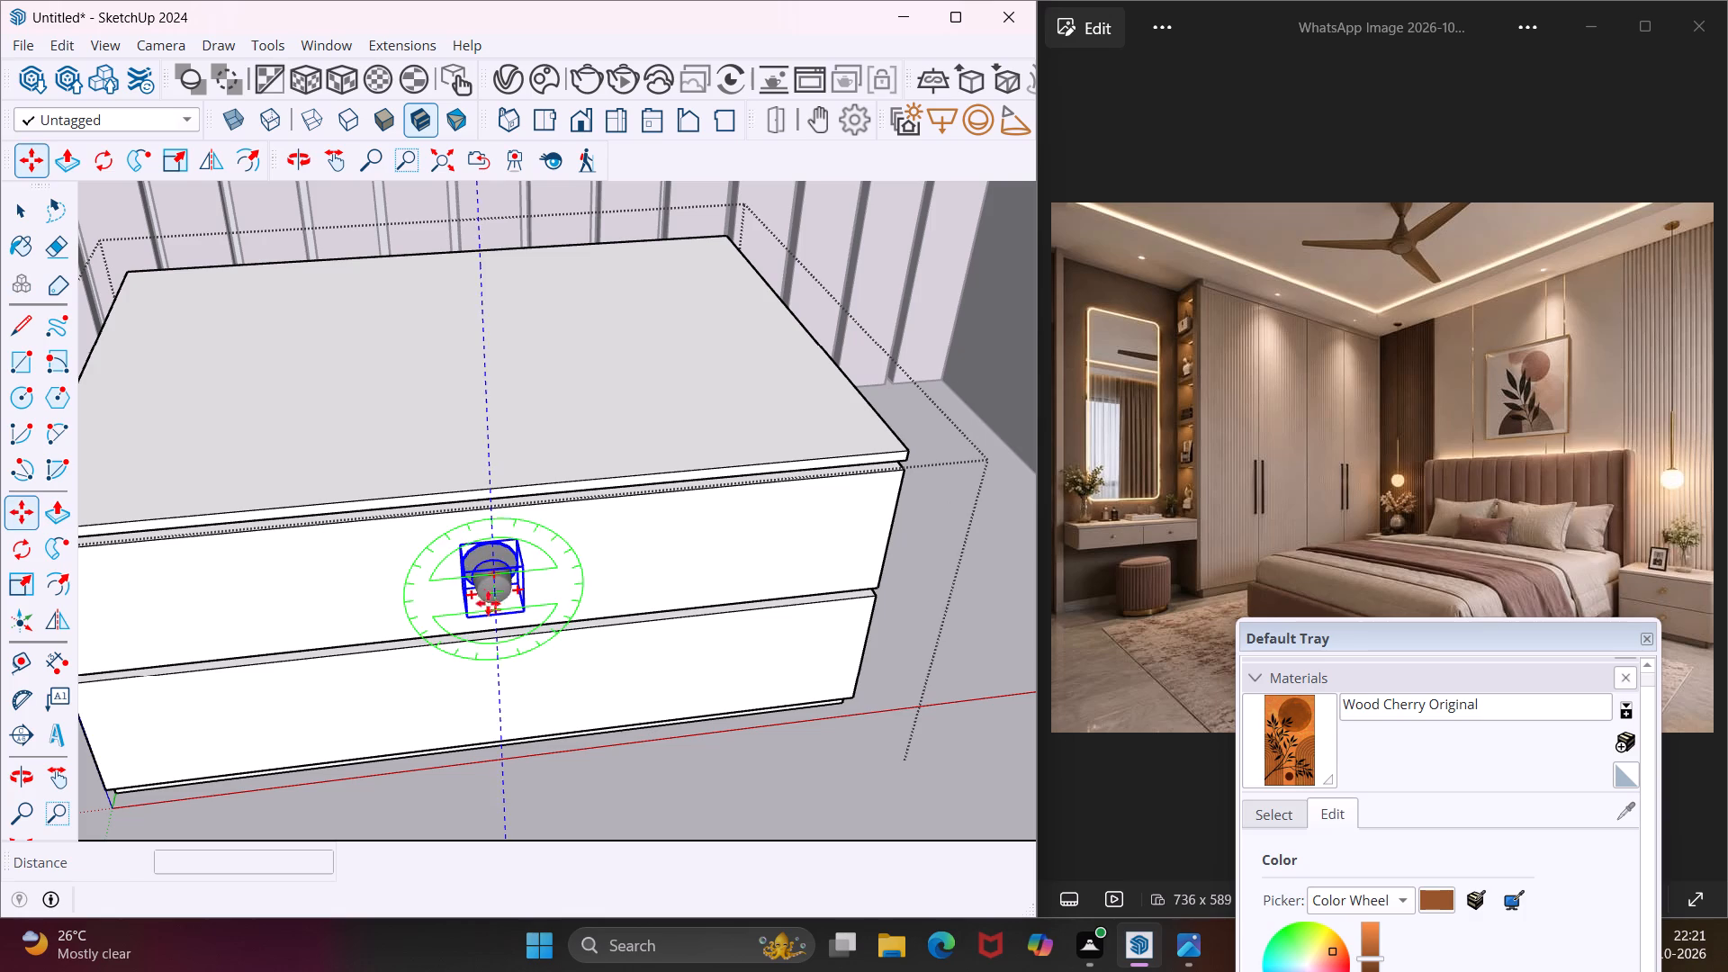
# Copy the knob handle about 5 9/16" straight down onto the lower drawer front.
pyautogui.moveTo(477, 589); pyautogui.dragTo(473, 487, button='middle')
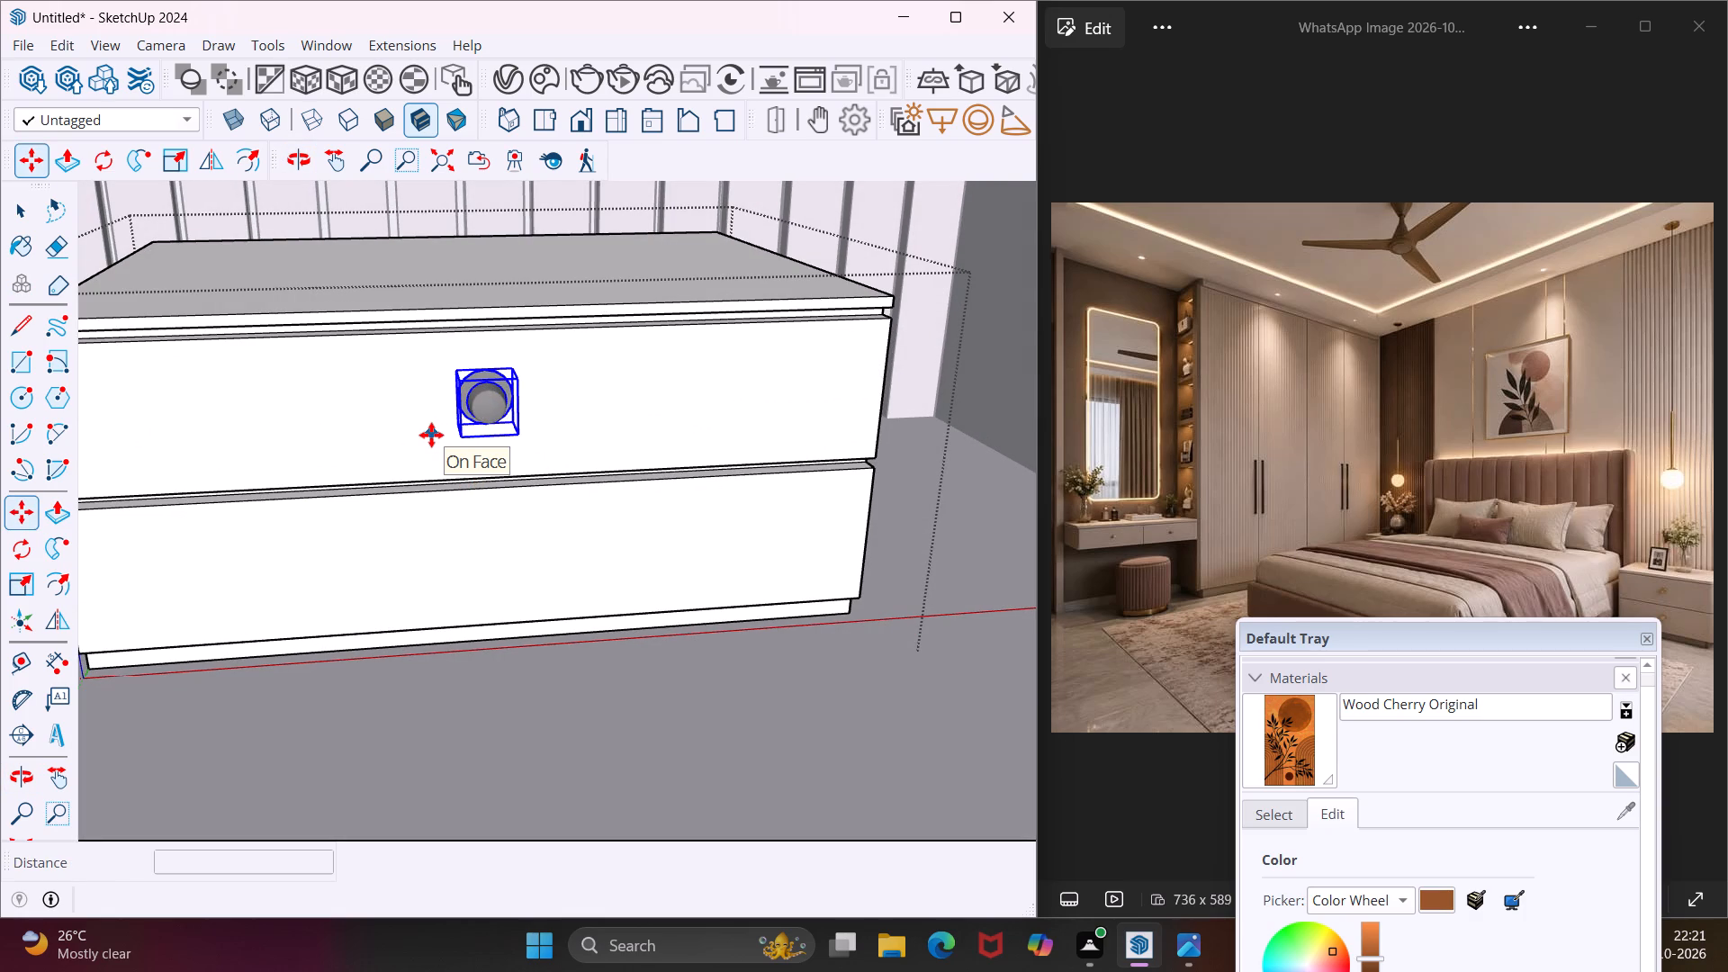
pyautogui.press('m')
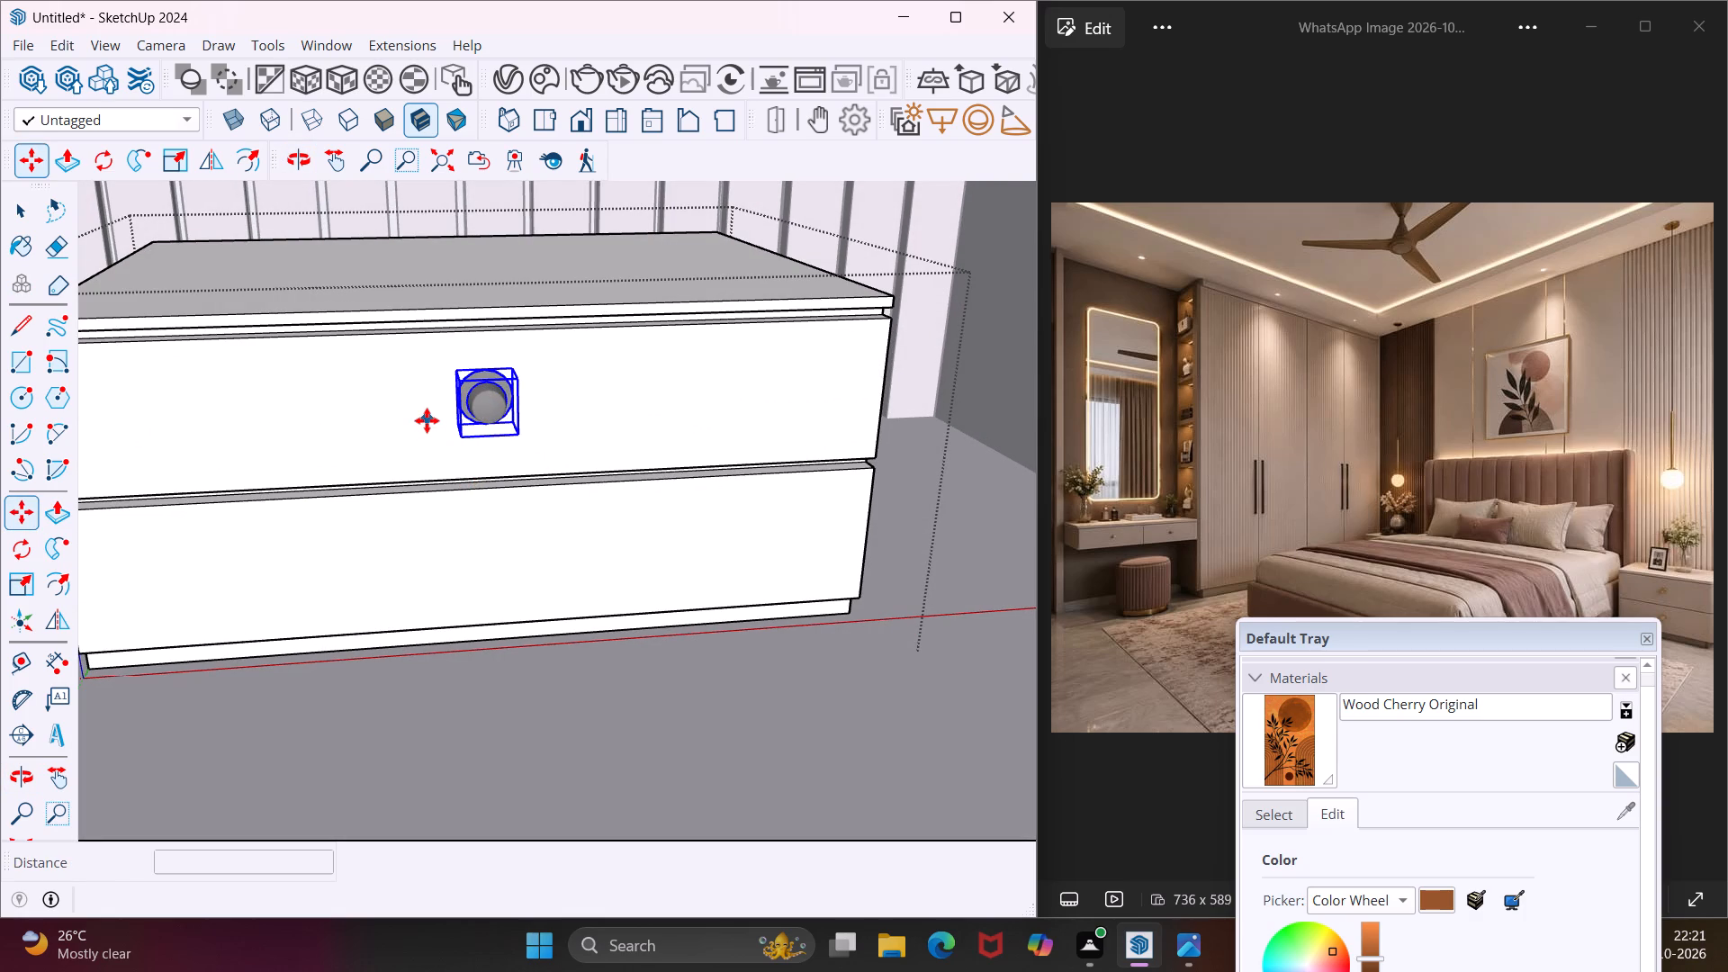
pyautogui.click(427, 420)
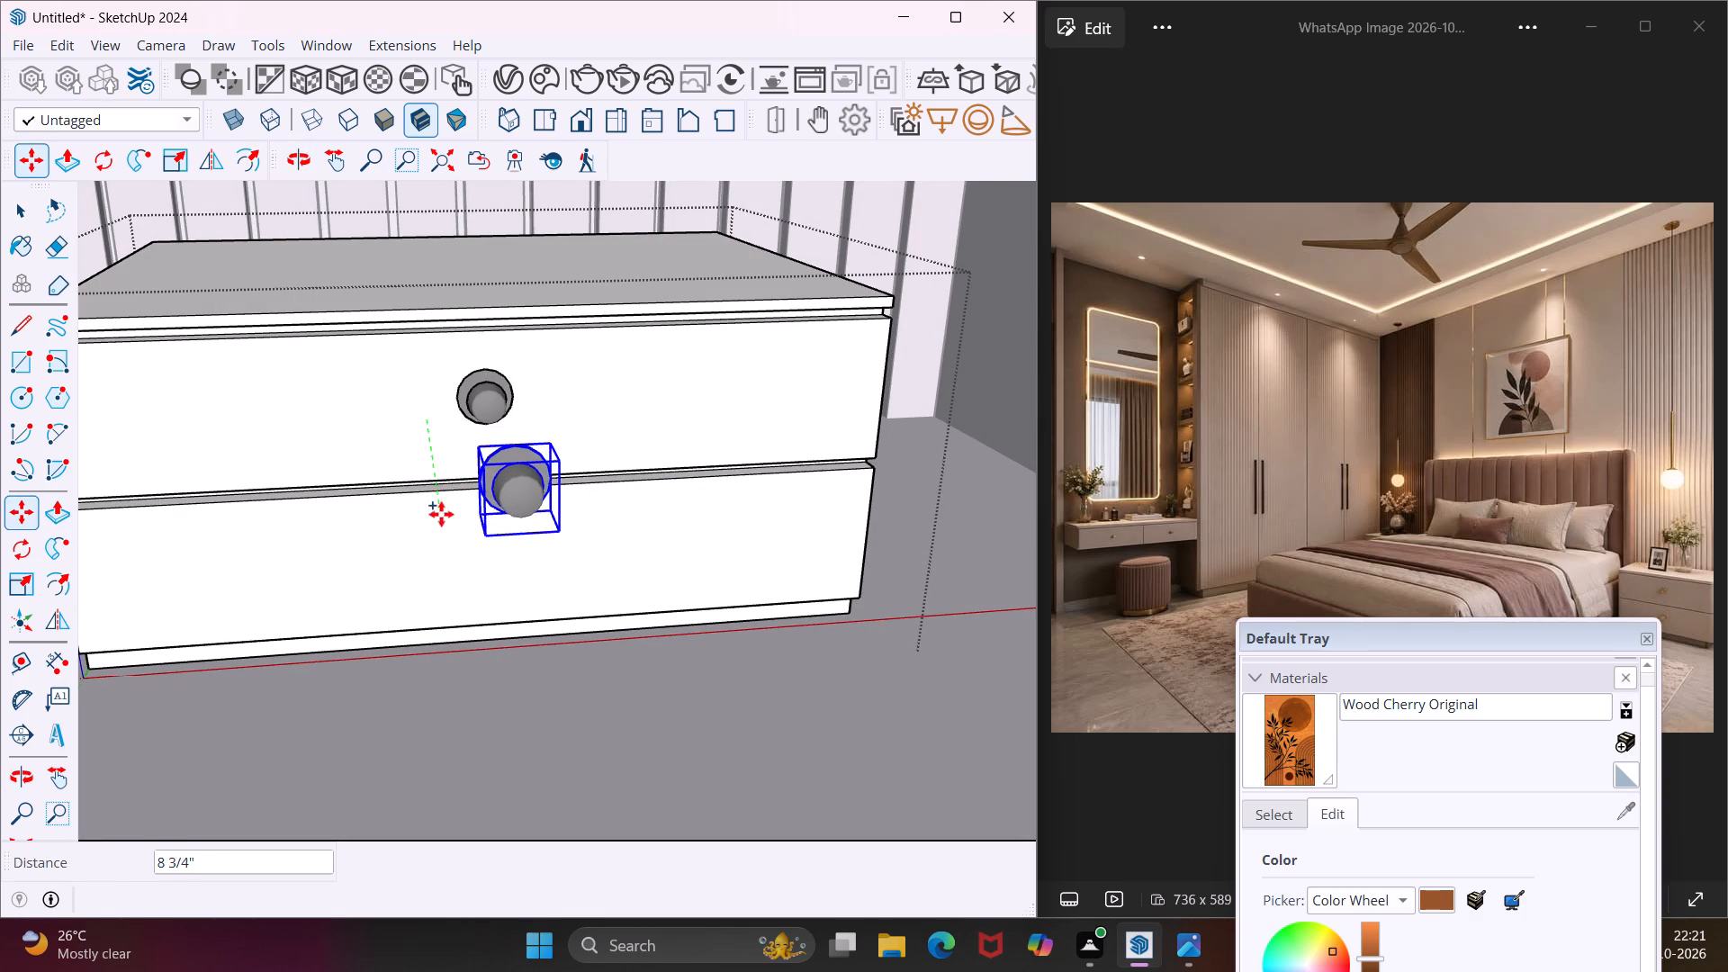
pyautogui.click(428, 565)
pyautogui.press('Escape')
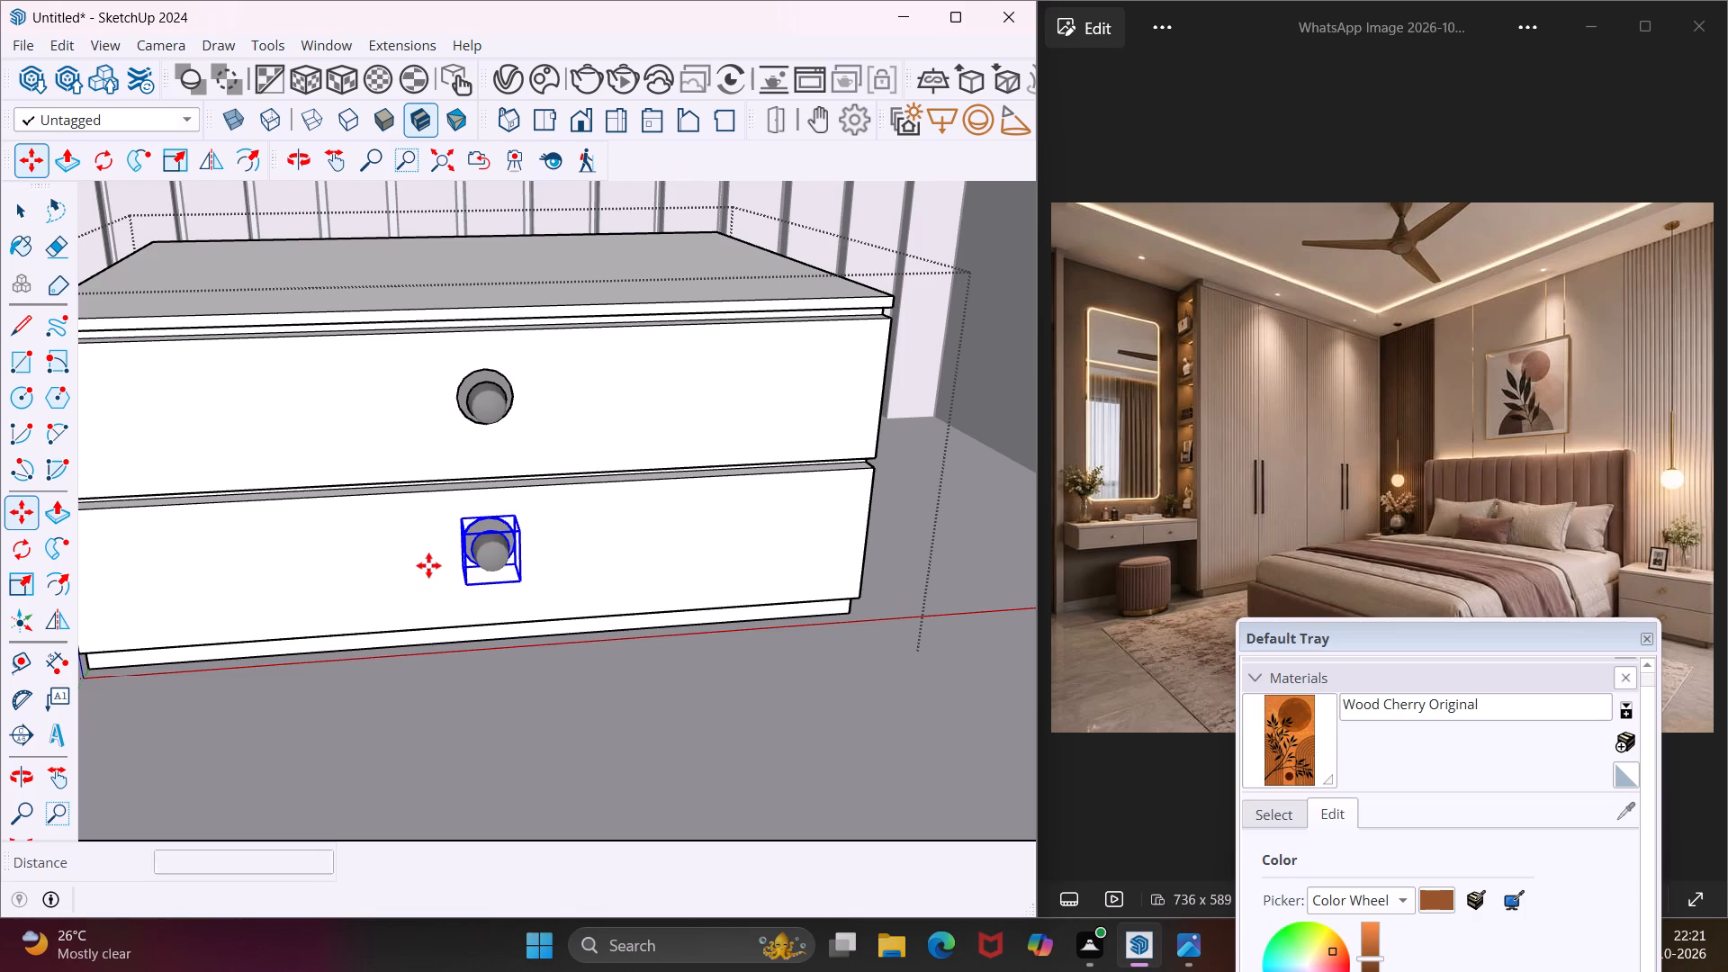
pyautogui.press('space')
pyautogui.scroll(-5, 425, 476)
pyautogui.moveTo(406, 409); pyautogui.dragTo(409, 409, button='middle')
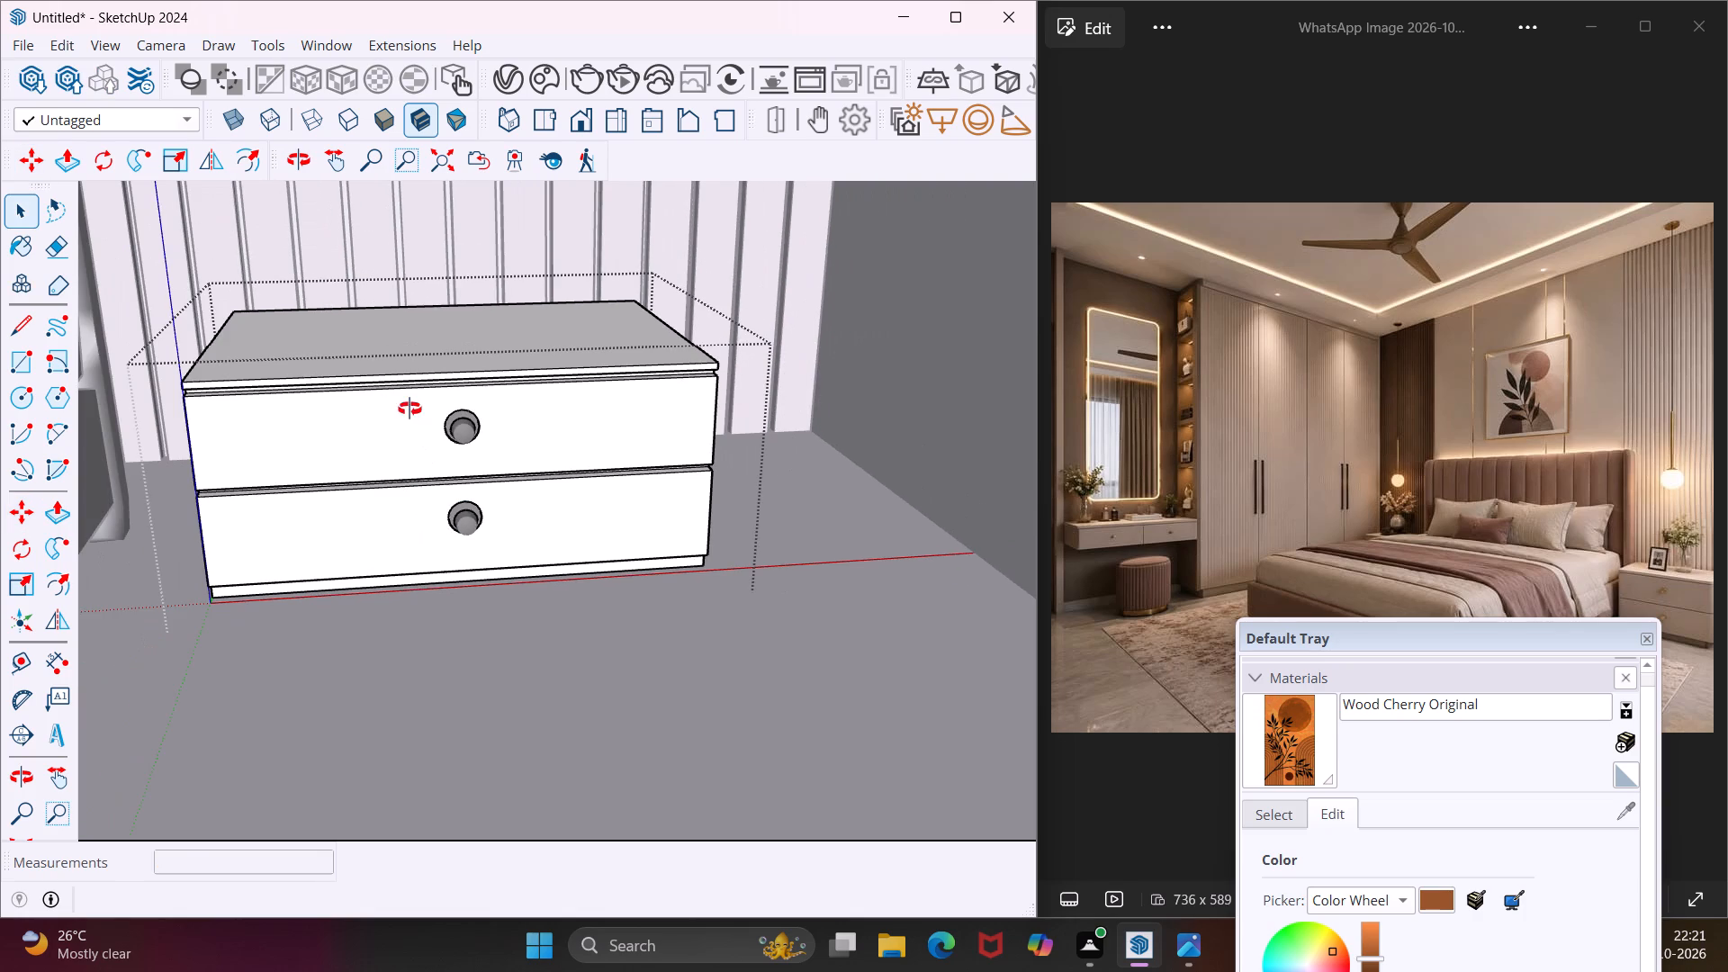
pyautogui.moveTo(409, 409); pyautogui.dragTo(402, 472, button='middle')
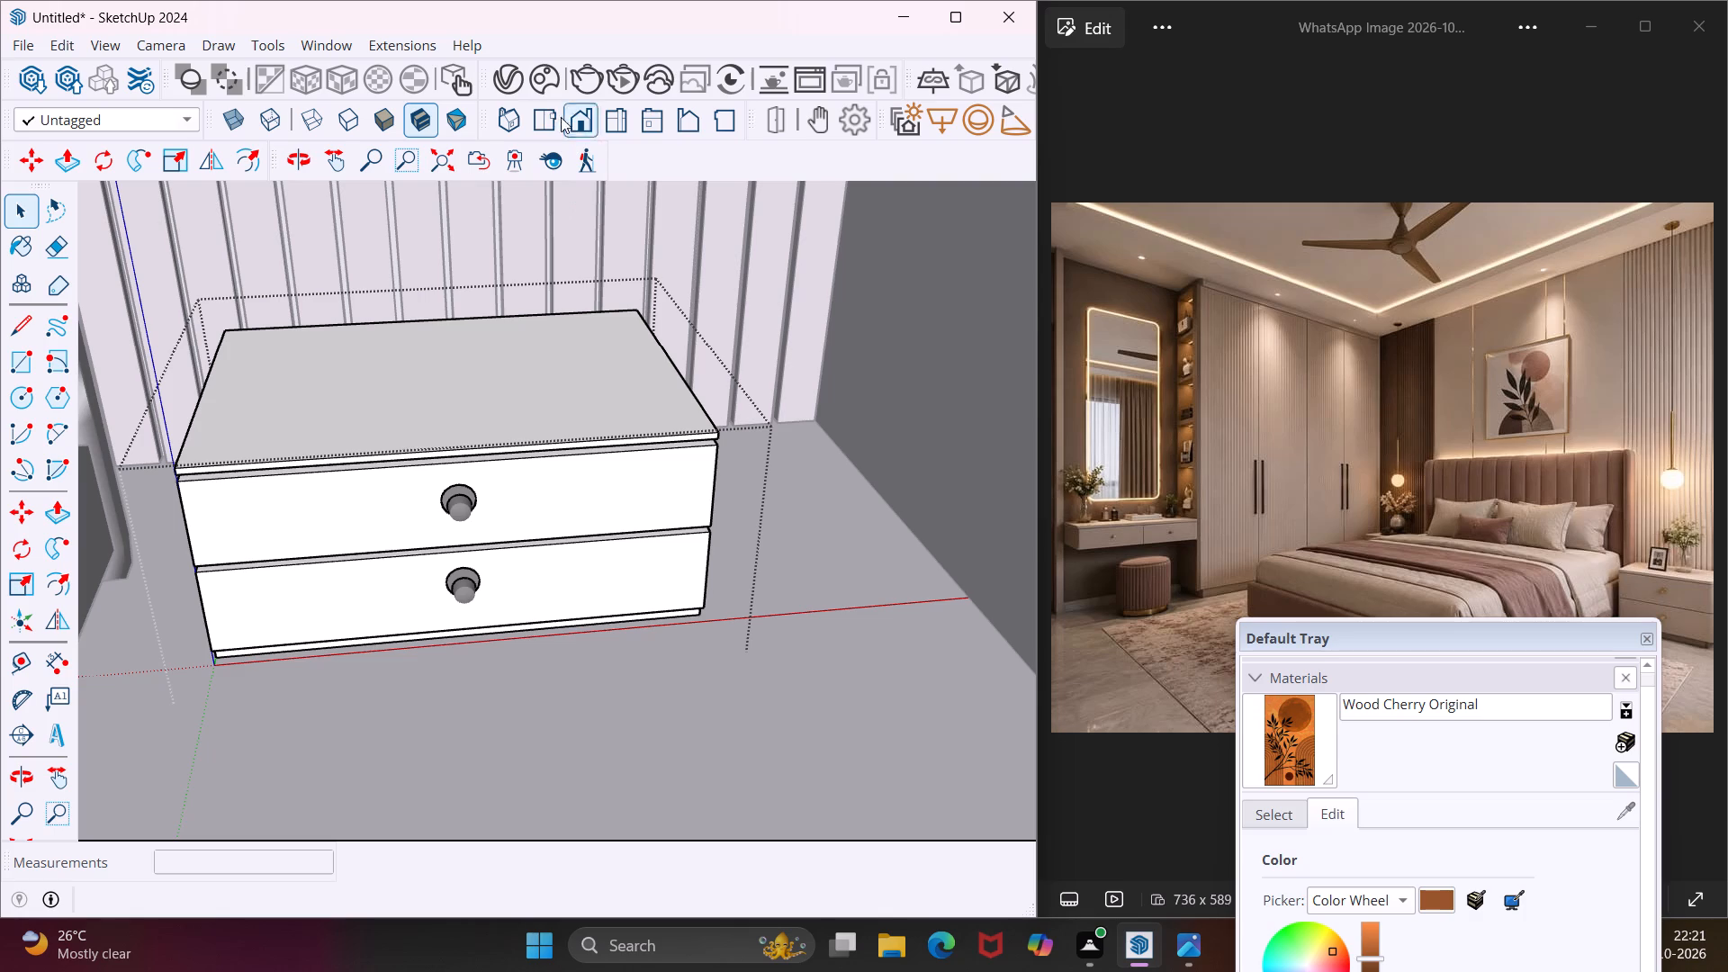
# Browse the downloaded 3D models in the Chaos Cosmos Browser, checking the Architecture and Vegetation categories.
pyautogui.click(546, 92)
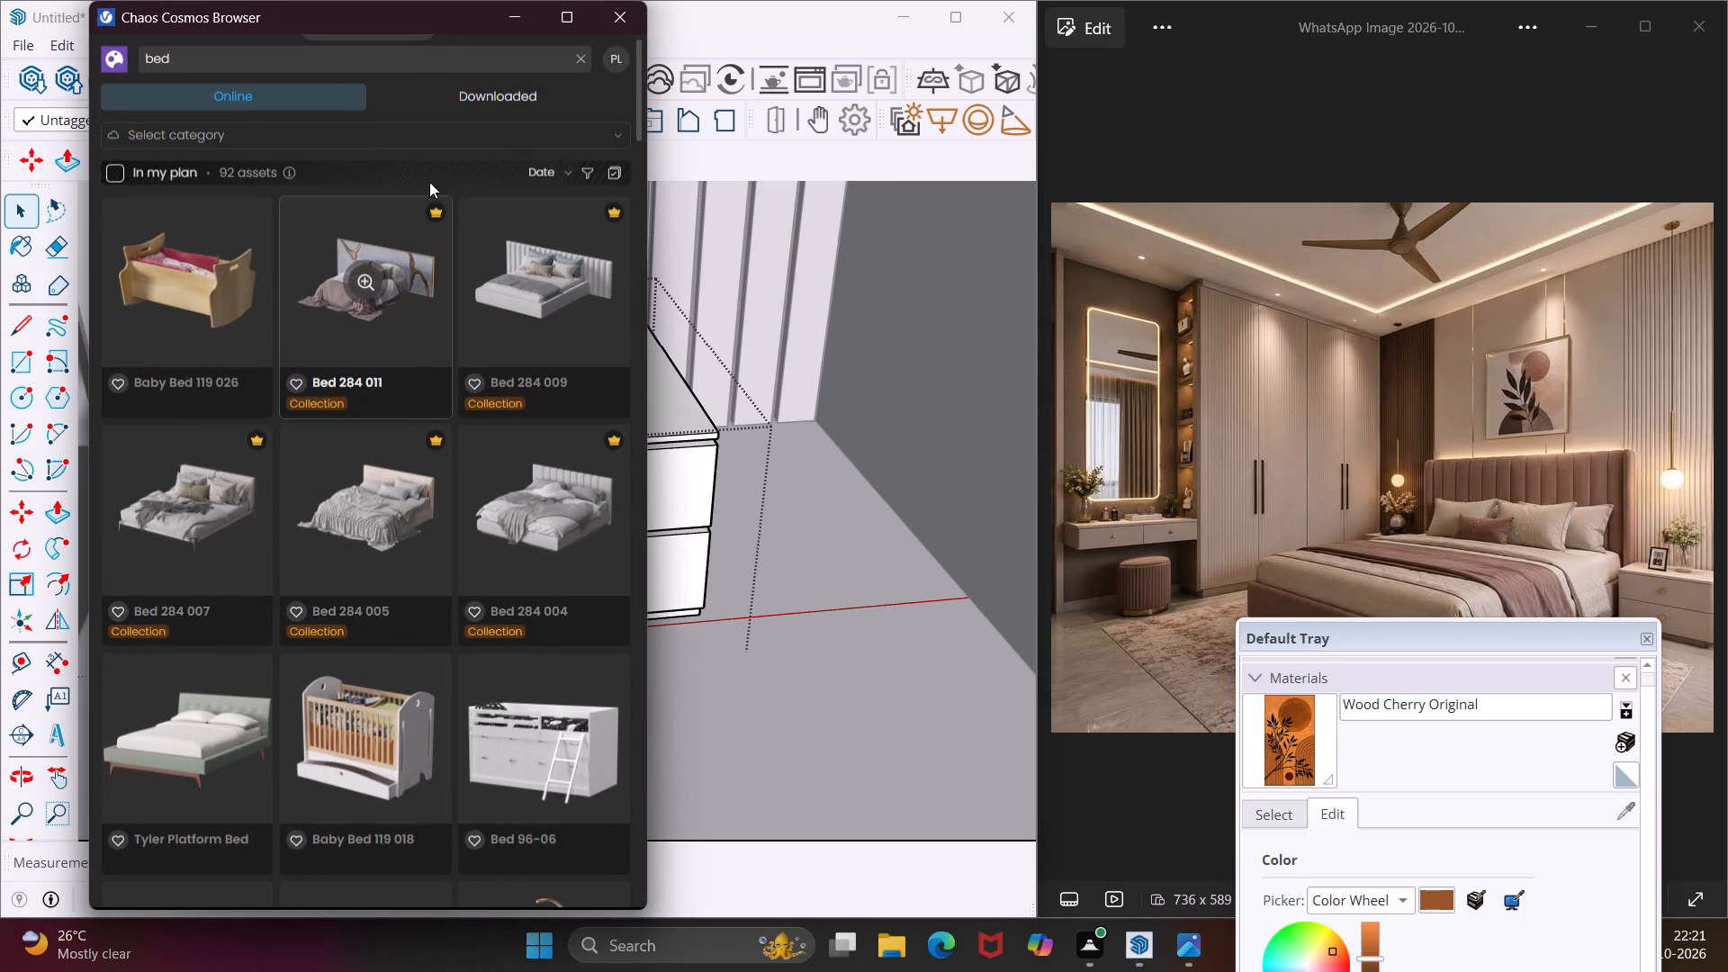
pyautogui.click(469, 100)
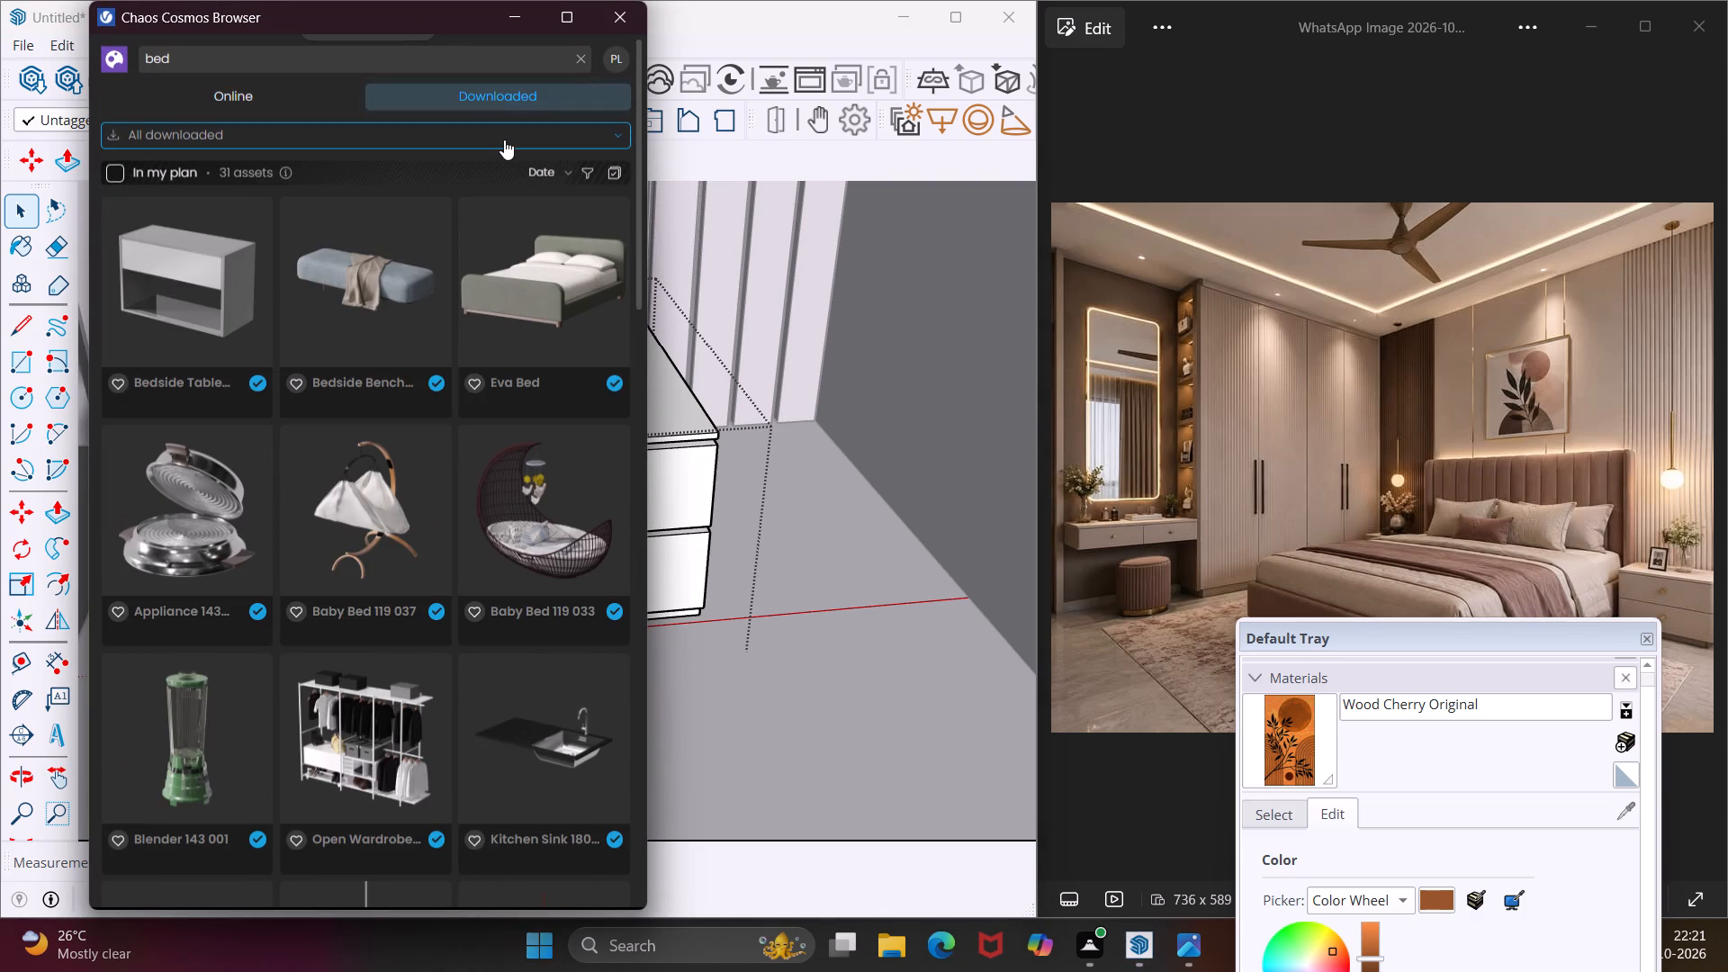
pyautogui.click(504, 139)
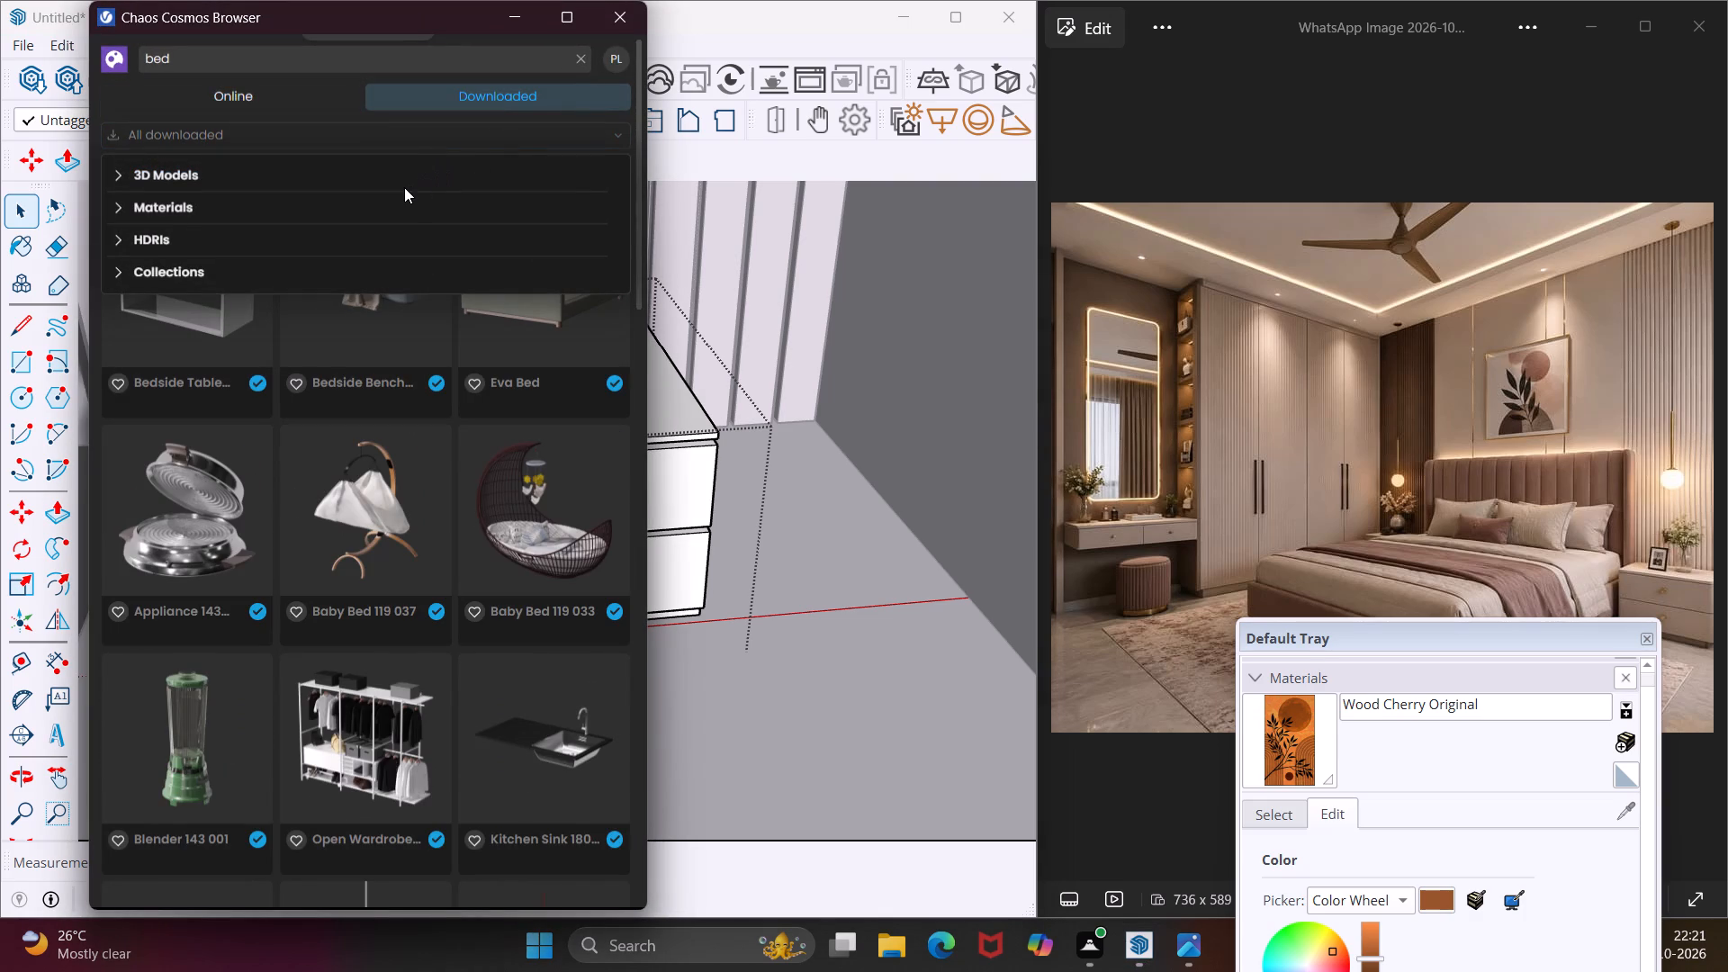
pyautogui.click(404, 187)
pyautogui.click(229, 182)
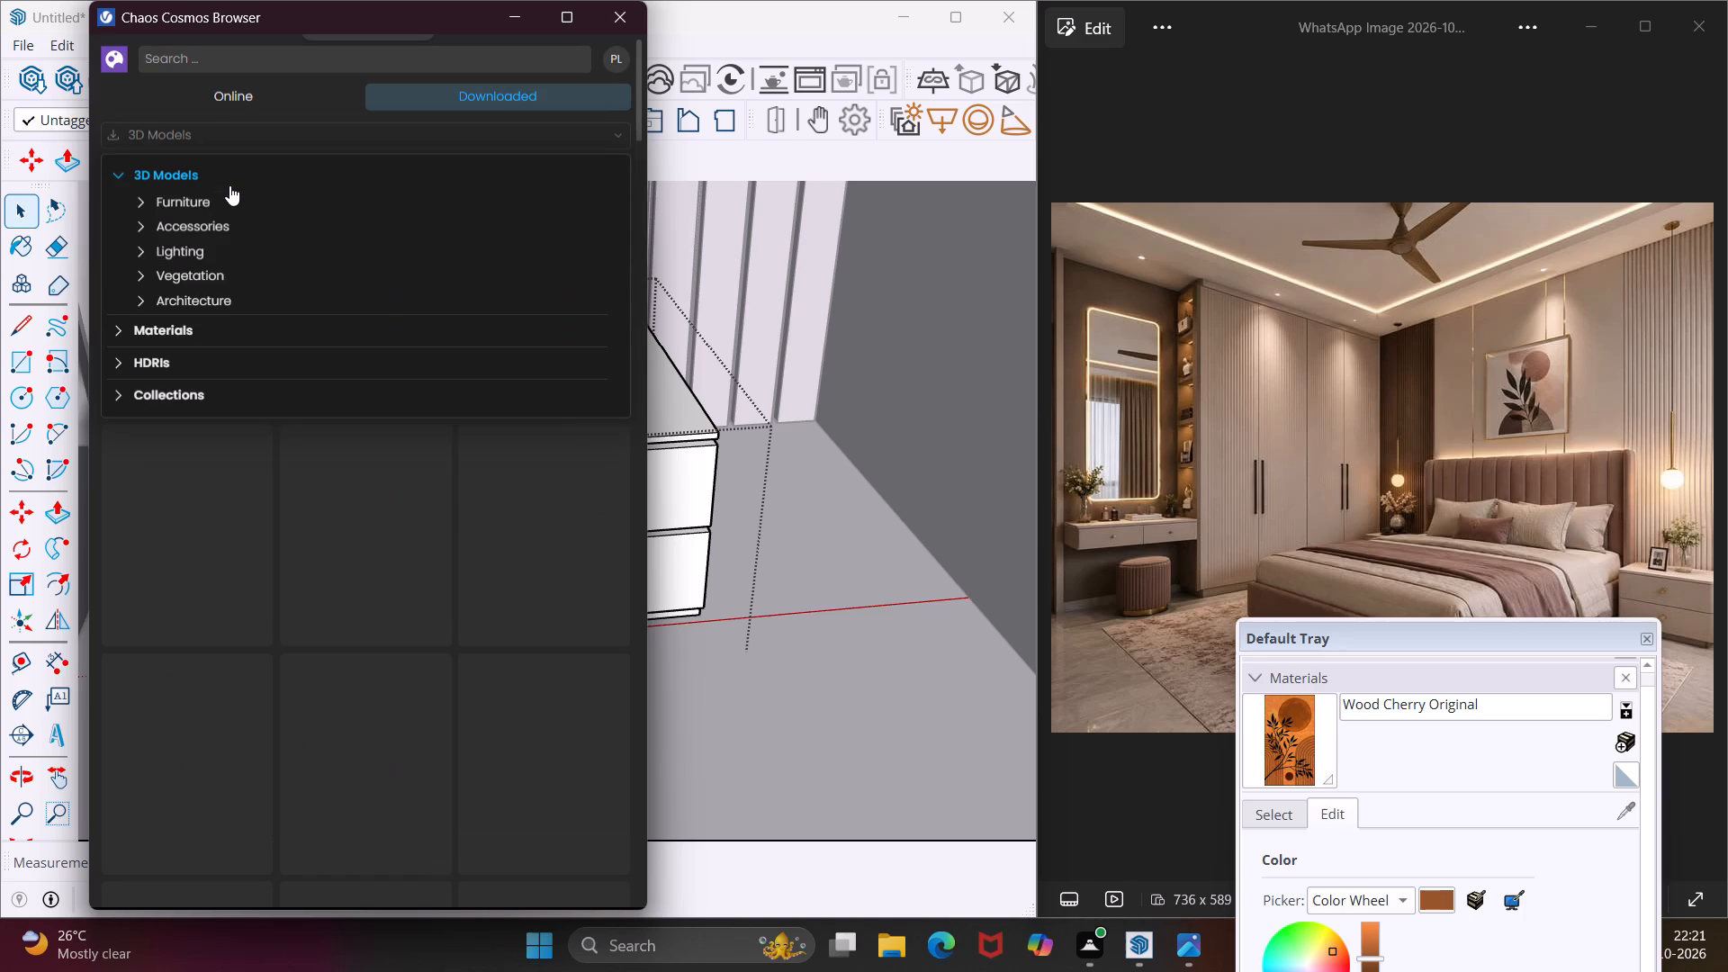
pyautogui.click(218, 299)
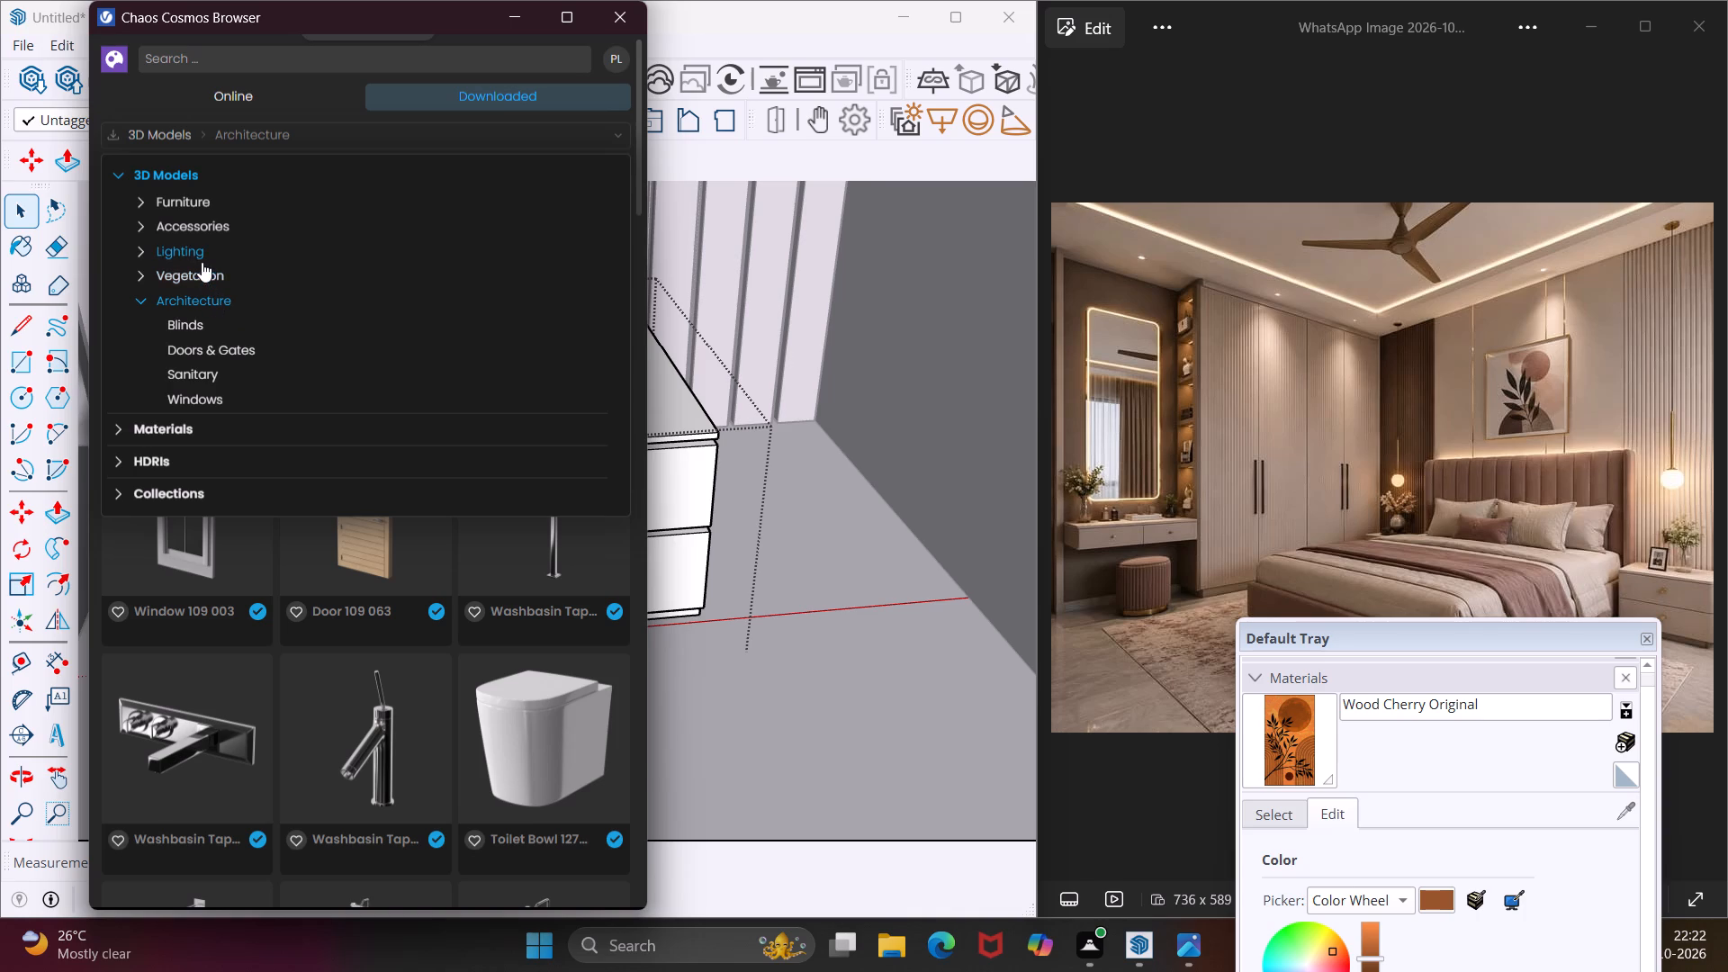
pyautogui.click(202, 269)
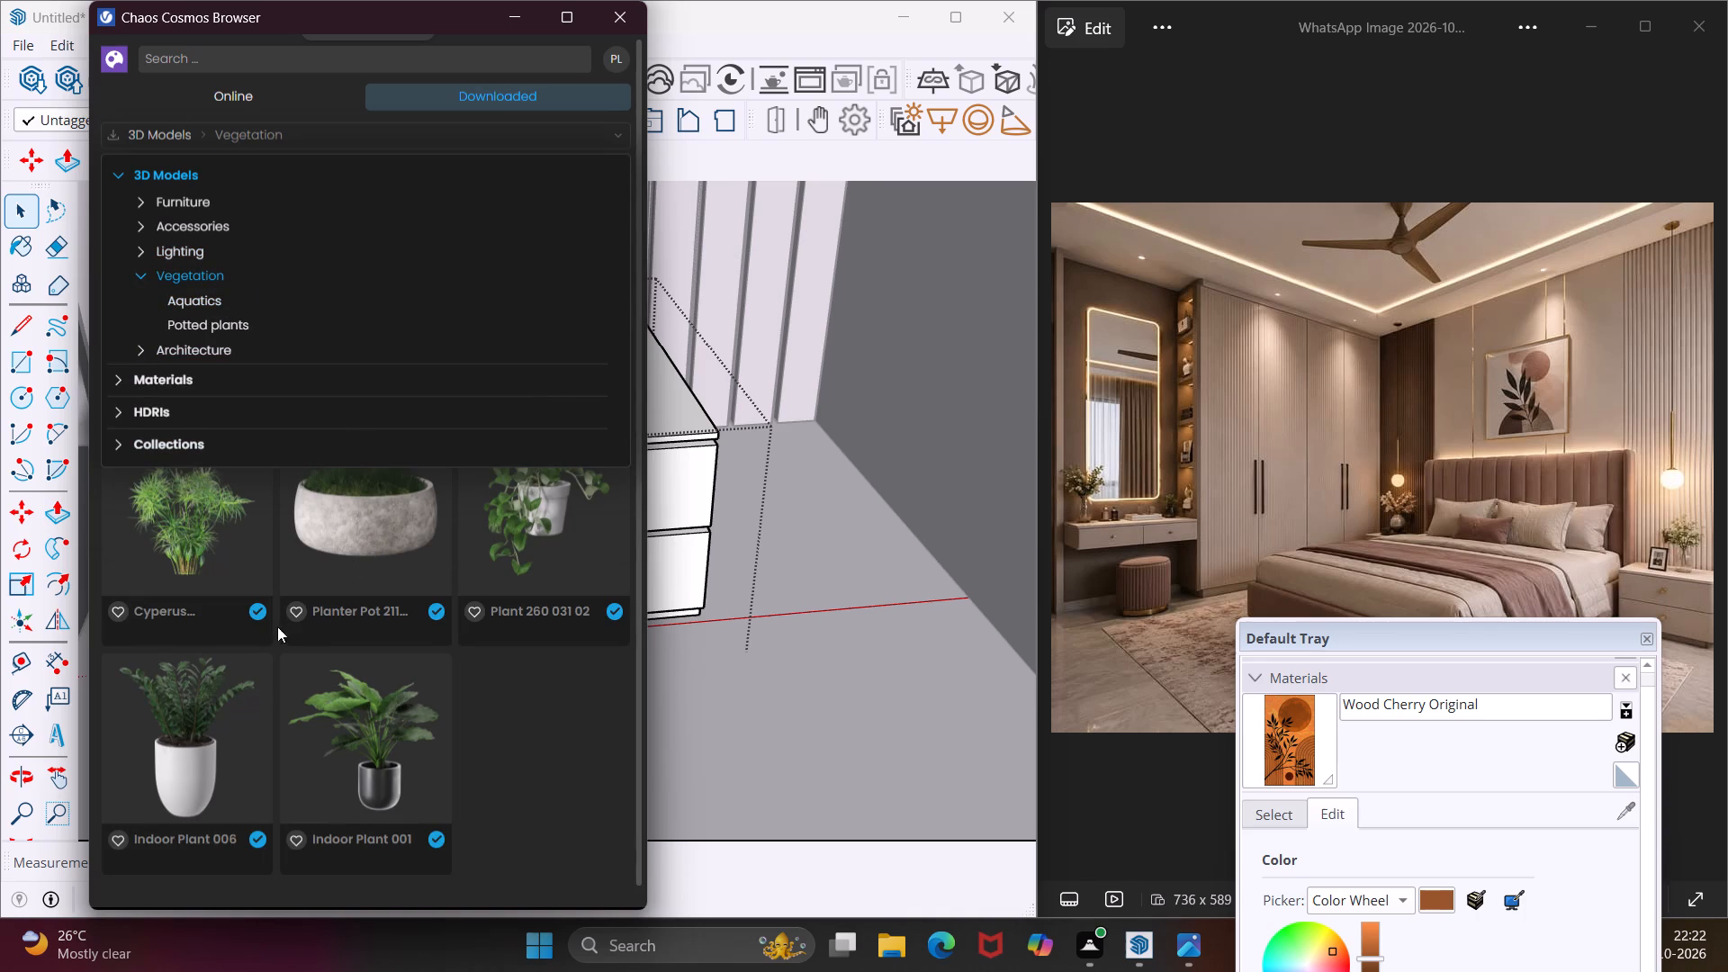
pyautogui.click(506, 719)
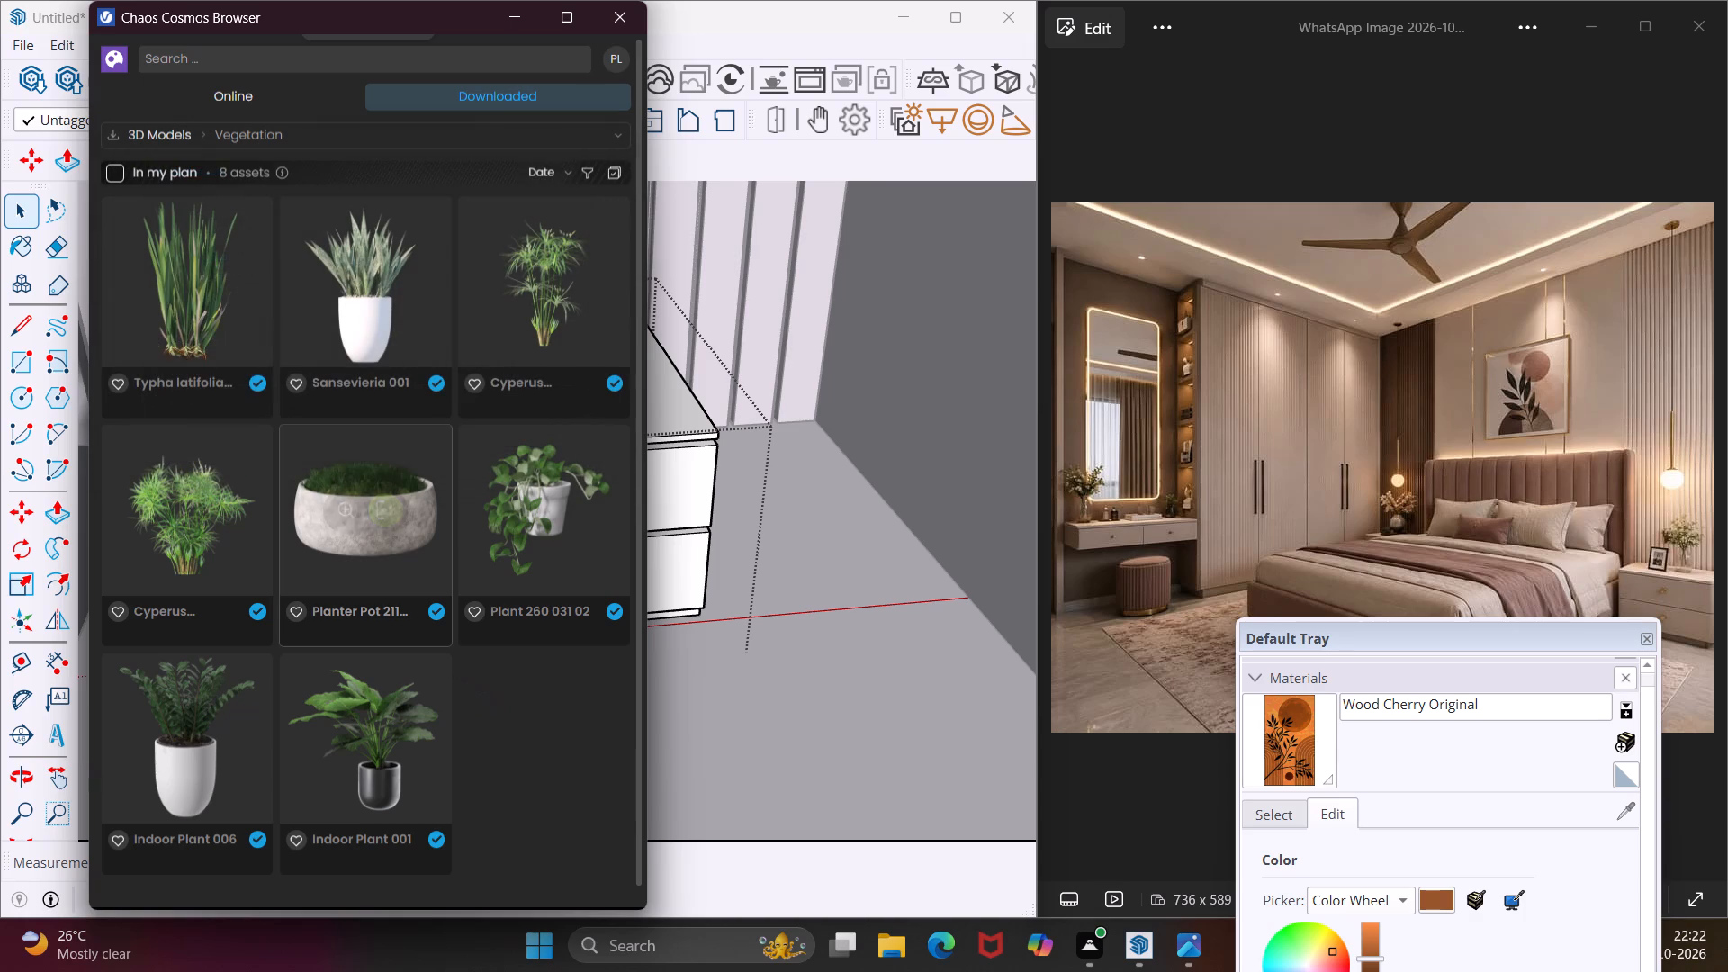
pyautogui.scroll(4, 373, 461)
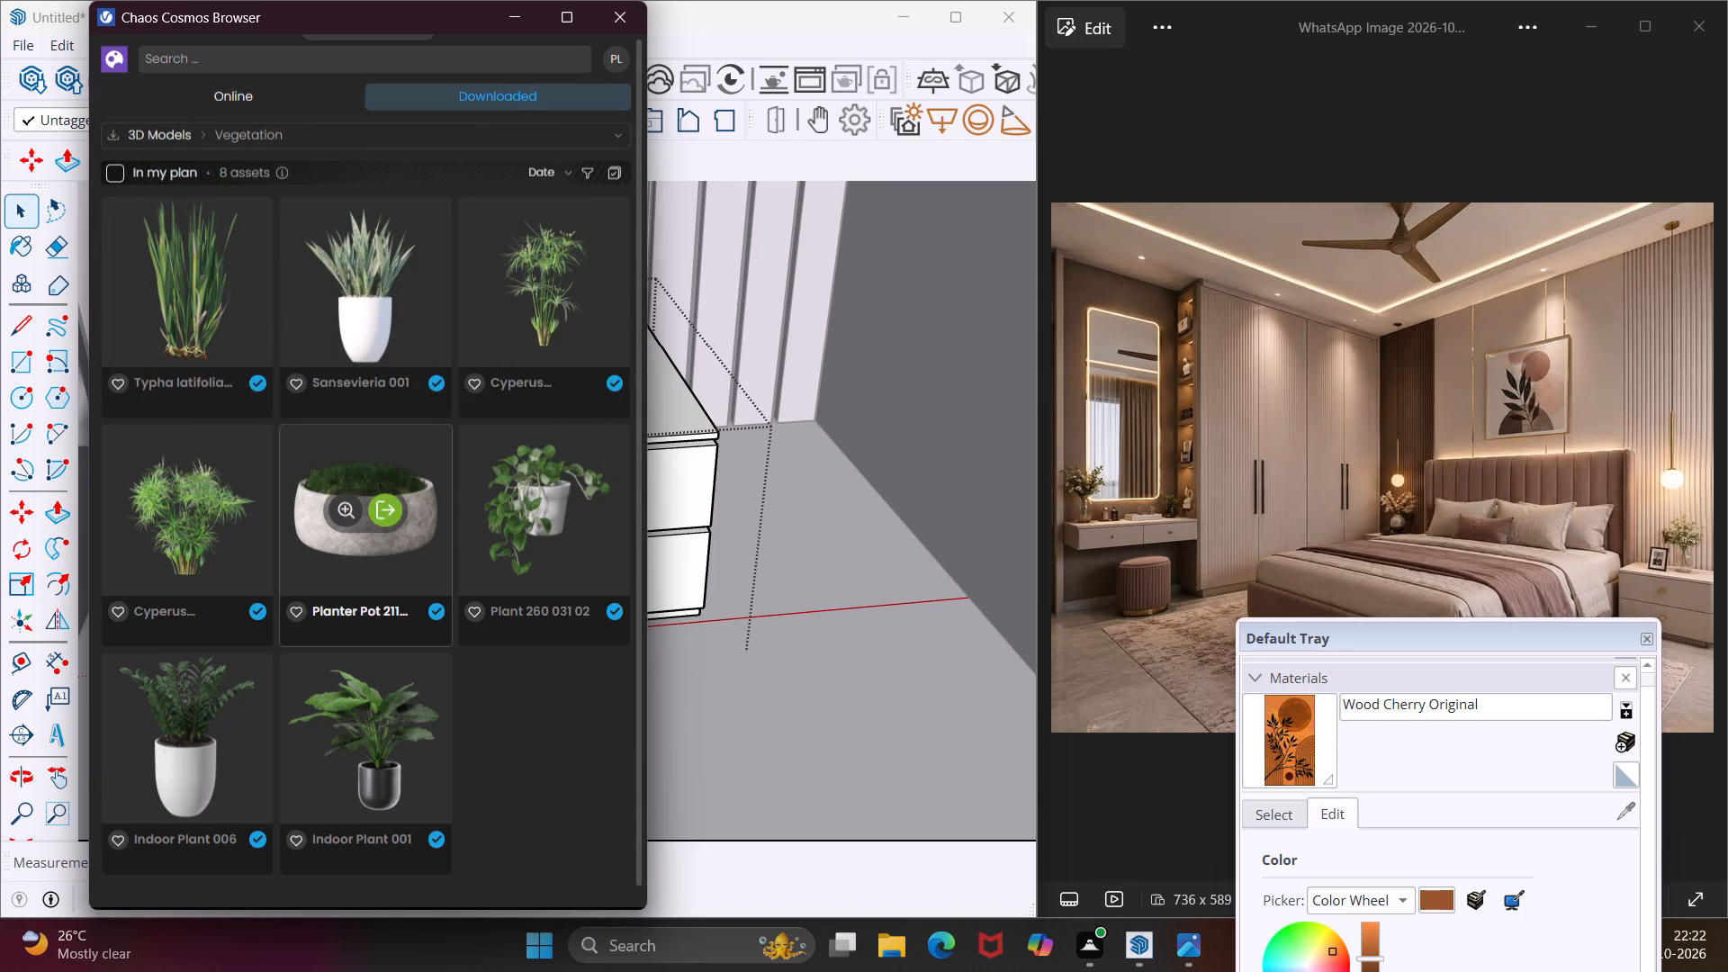
# Import Rug 293 007 from the downloaded Accessories > Rugs category and place it on the bedroom floor by the foot of the bed.
pyautogui.click(483, 135)
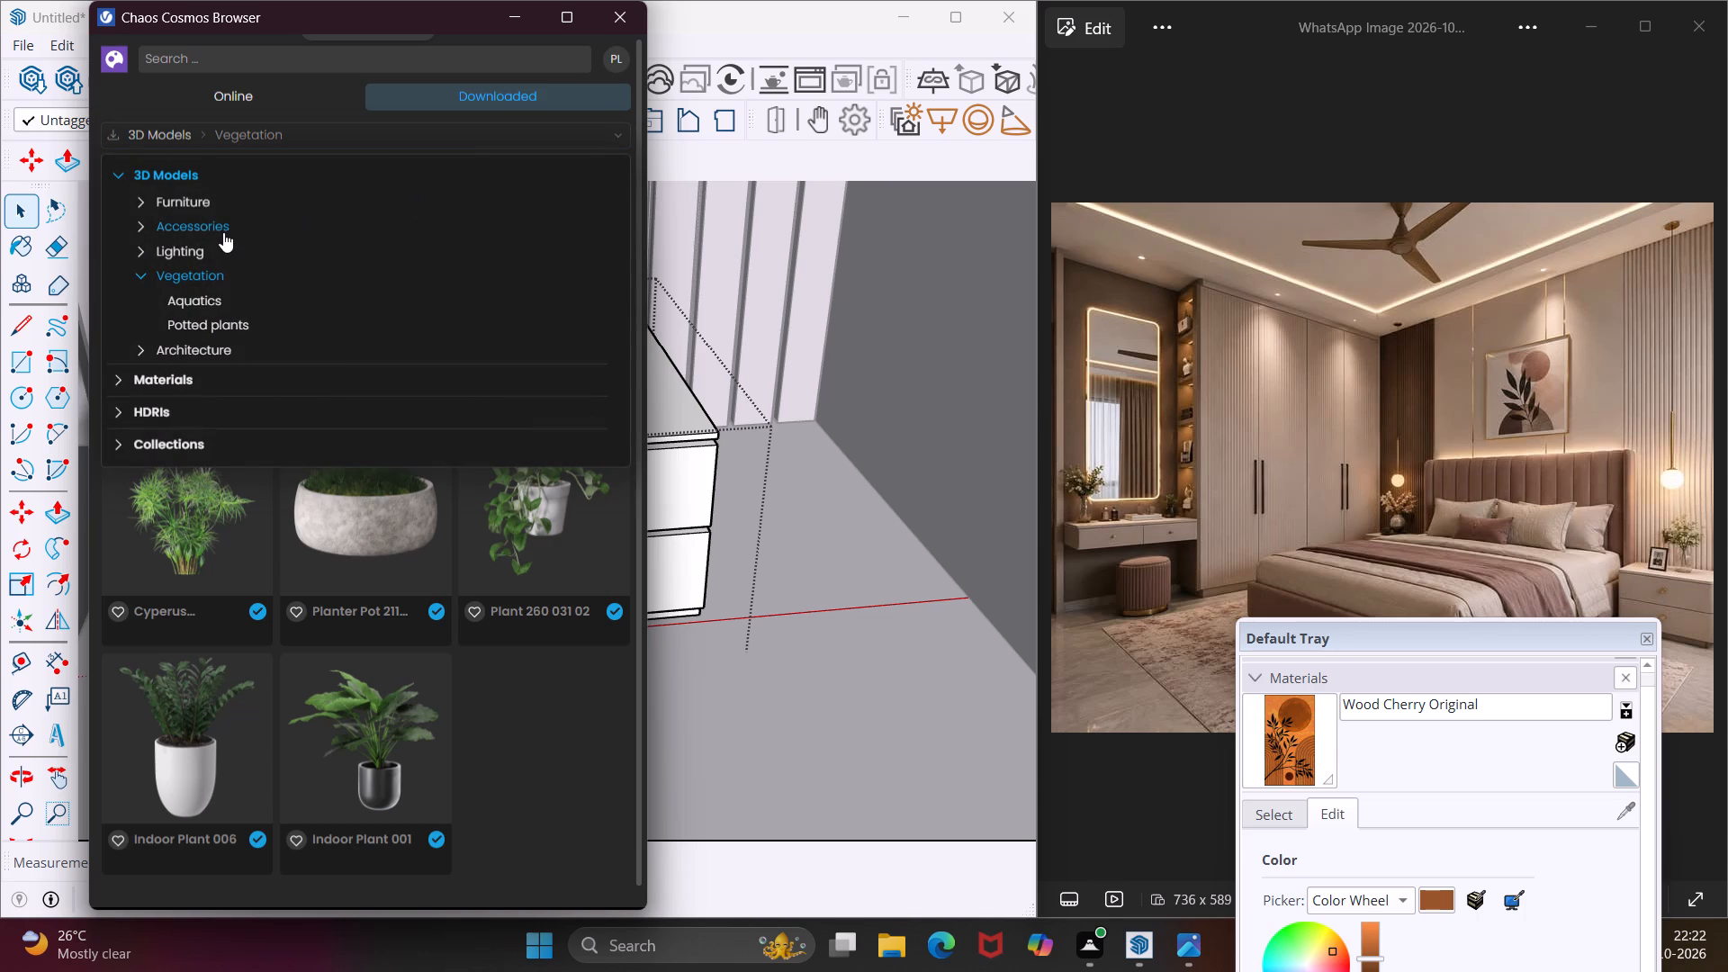
pyautogui.click(192, 224)
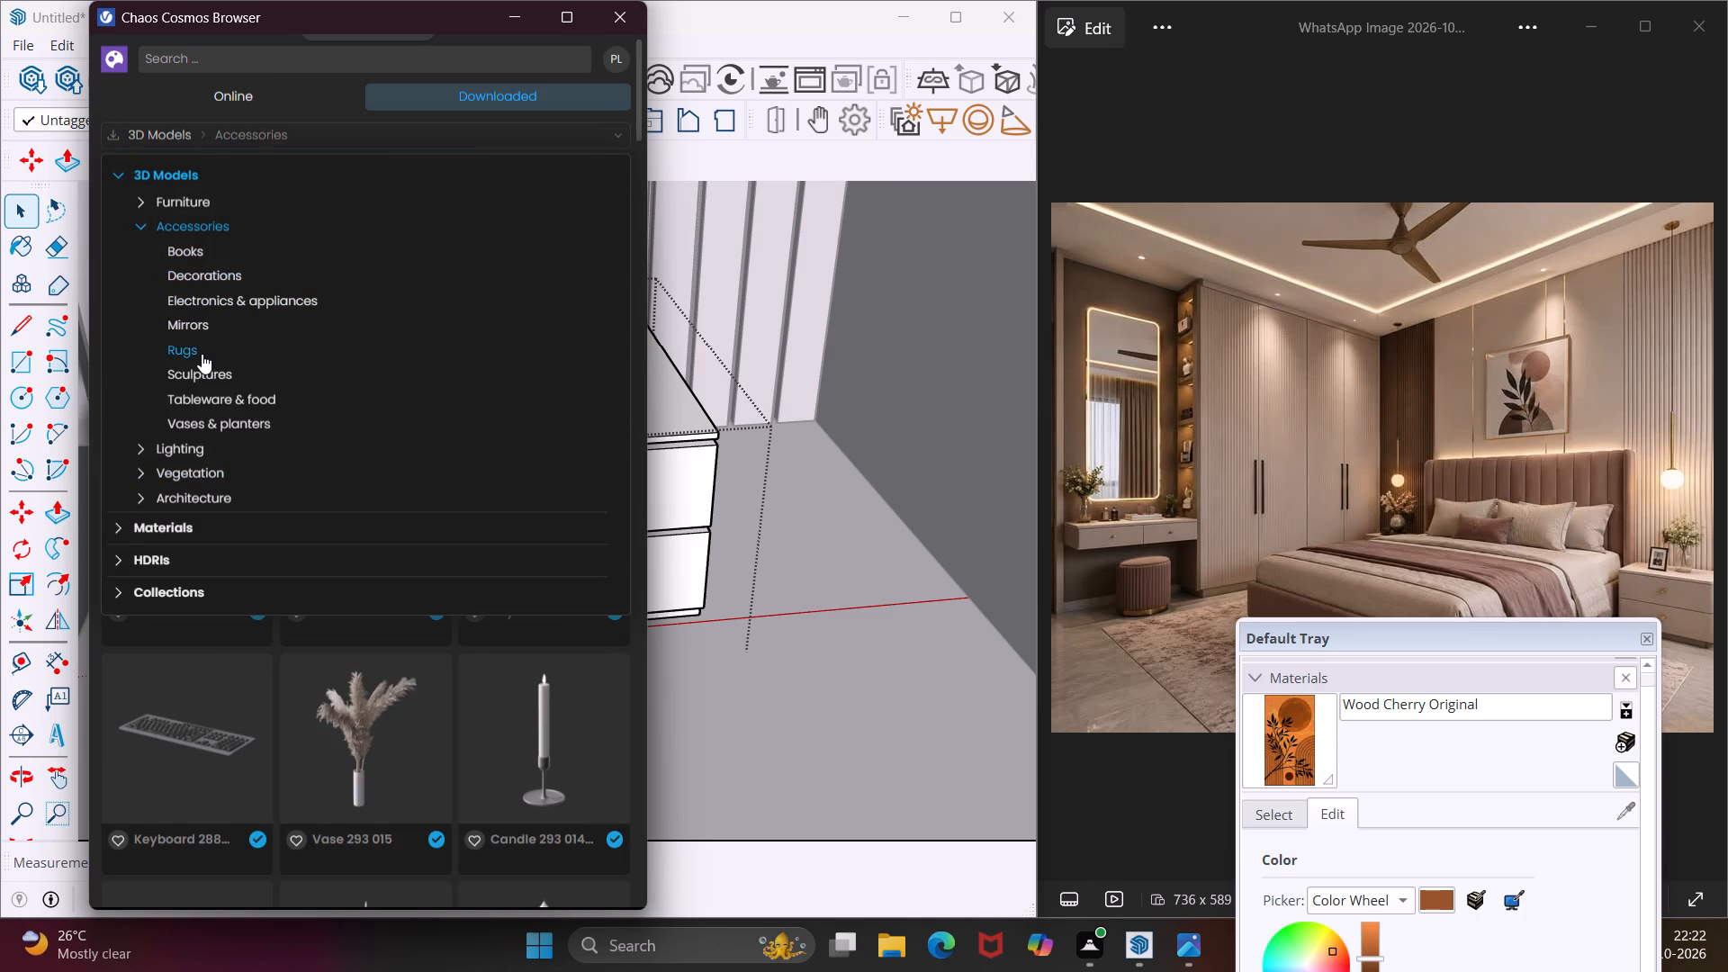
pyautogui.click(198, 349)
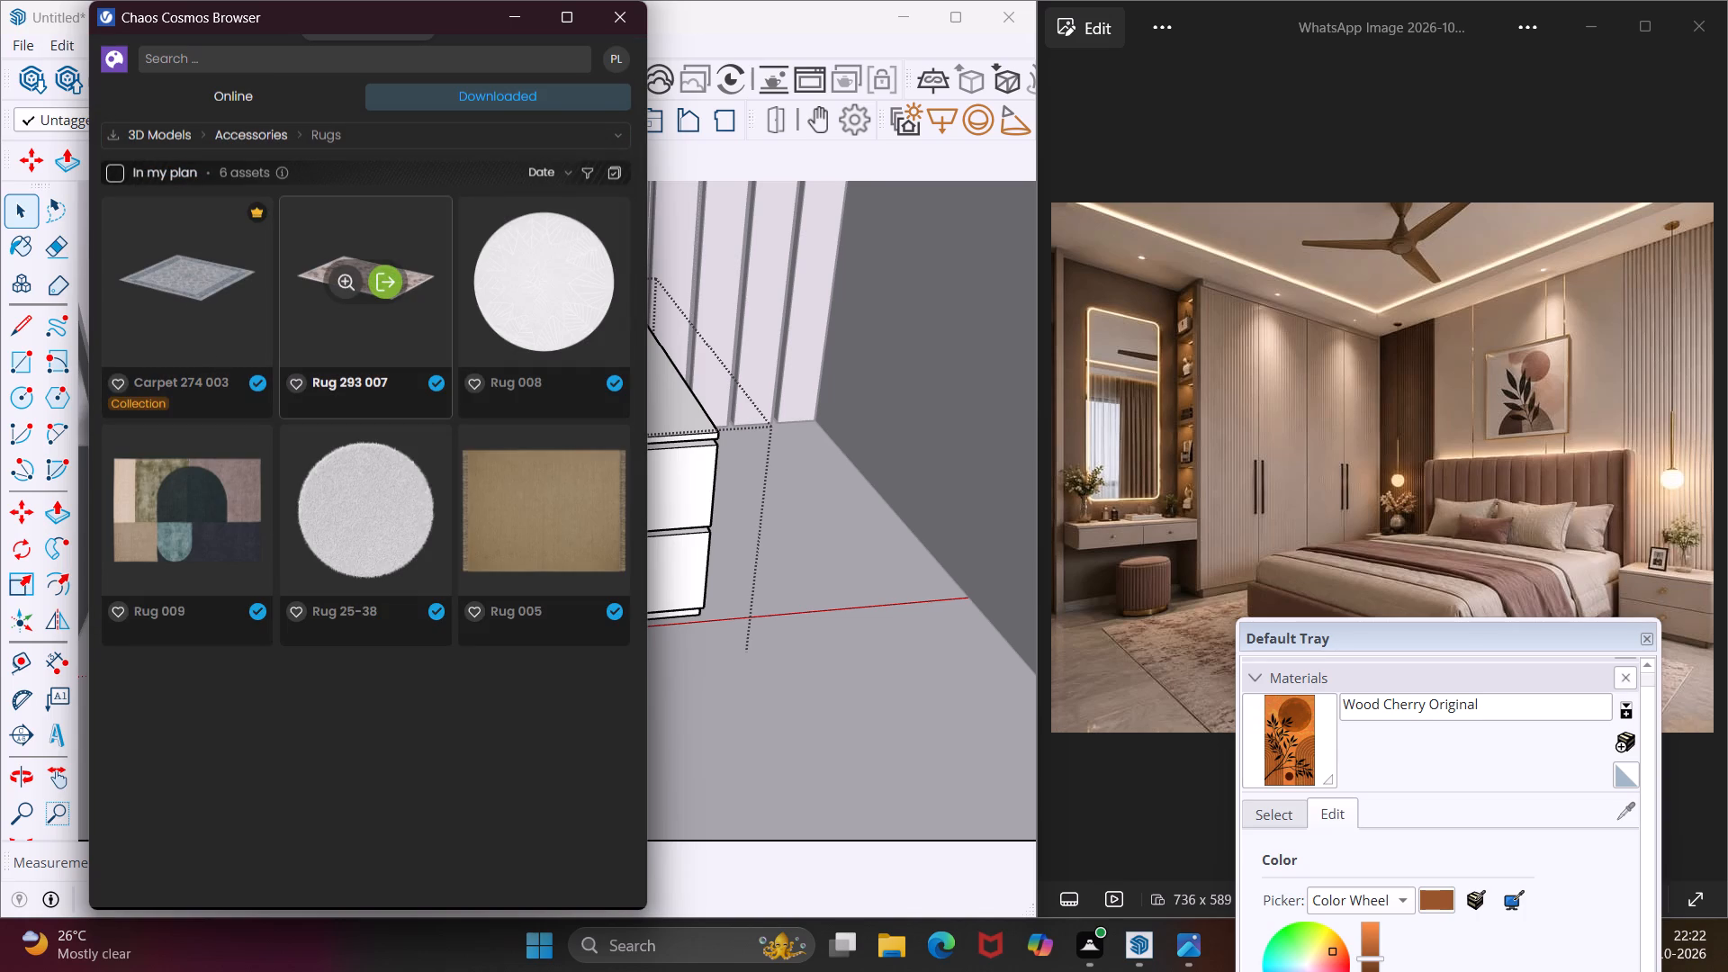
pyautogui.click(382, 287)
pyautogui.scroll(-5, 602, 424)
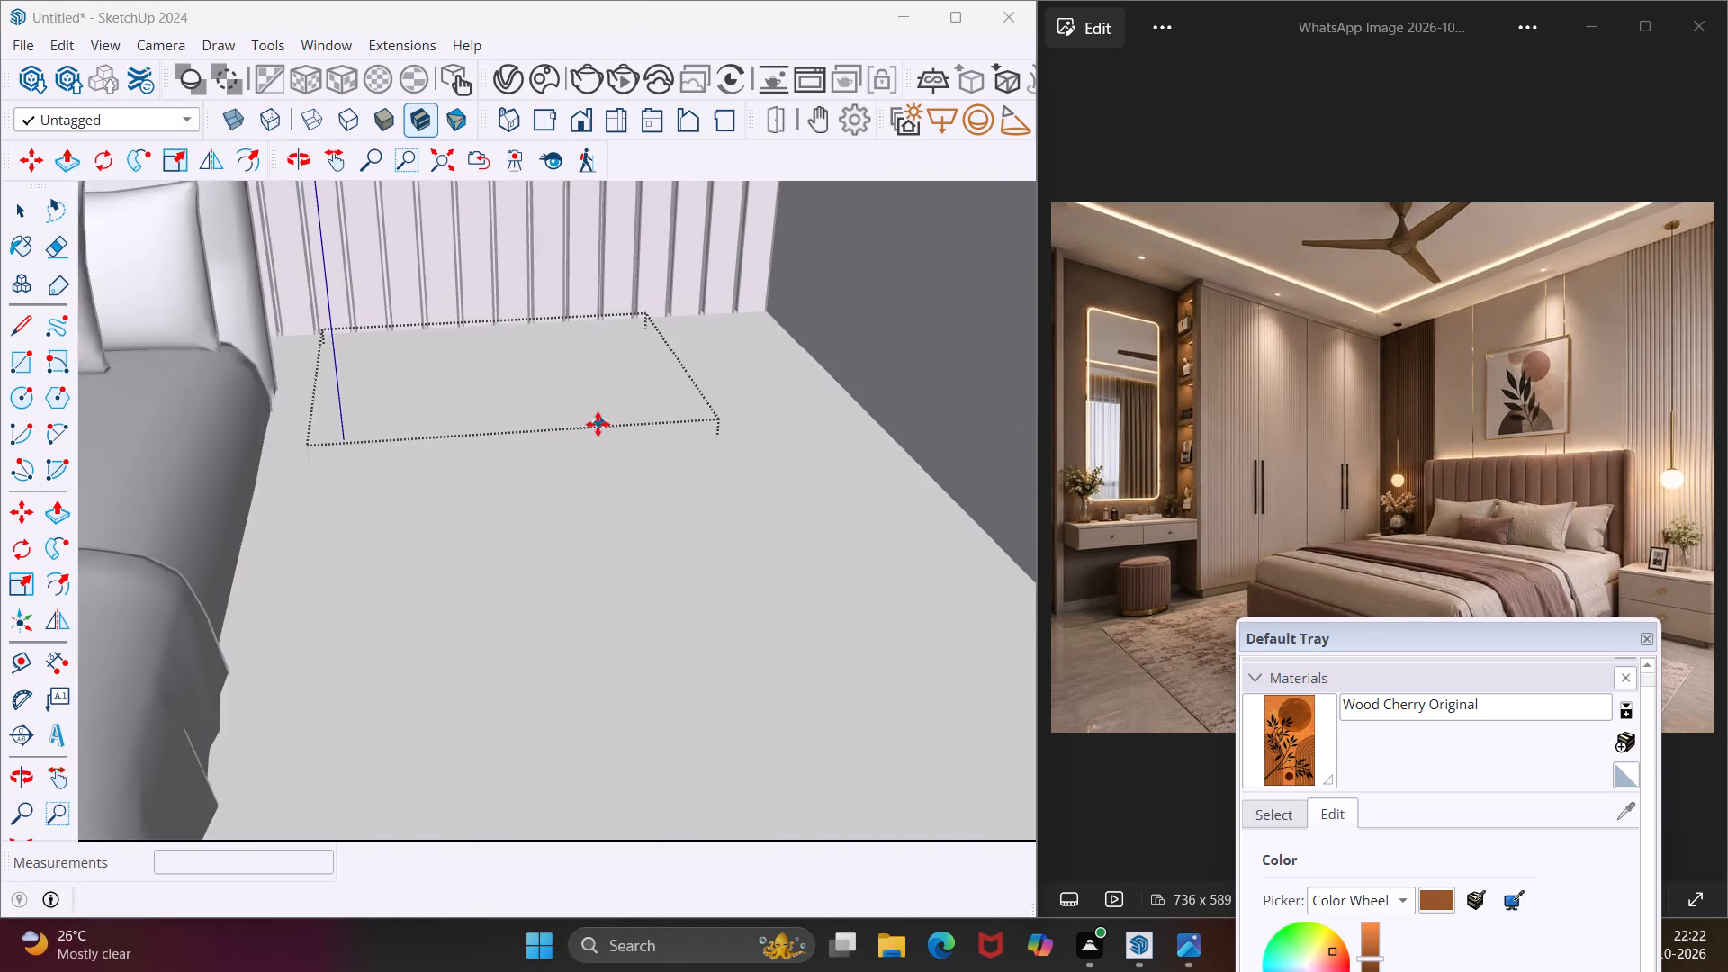
pyautogui.scroll(-10, 598, 424)
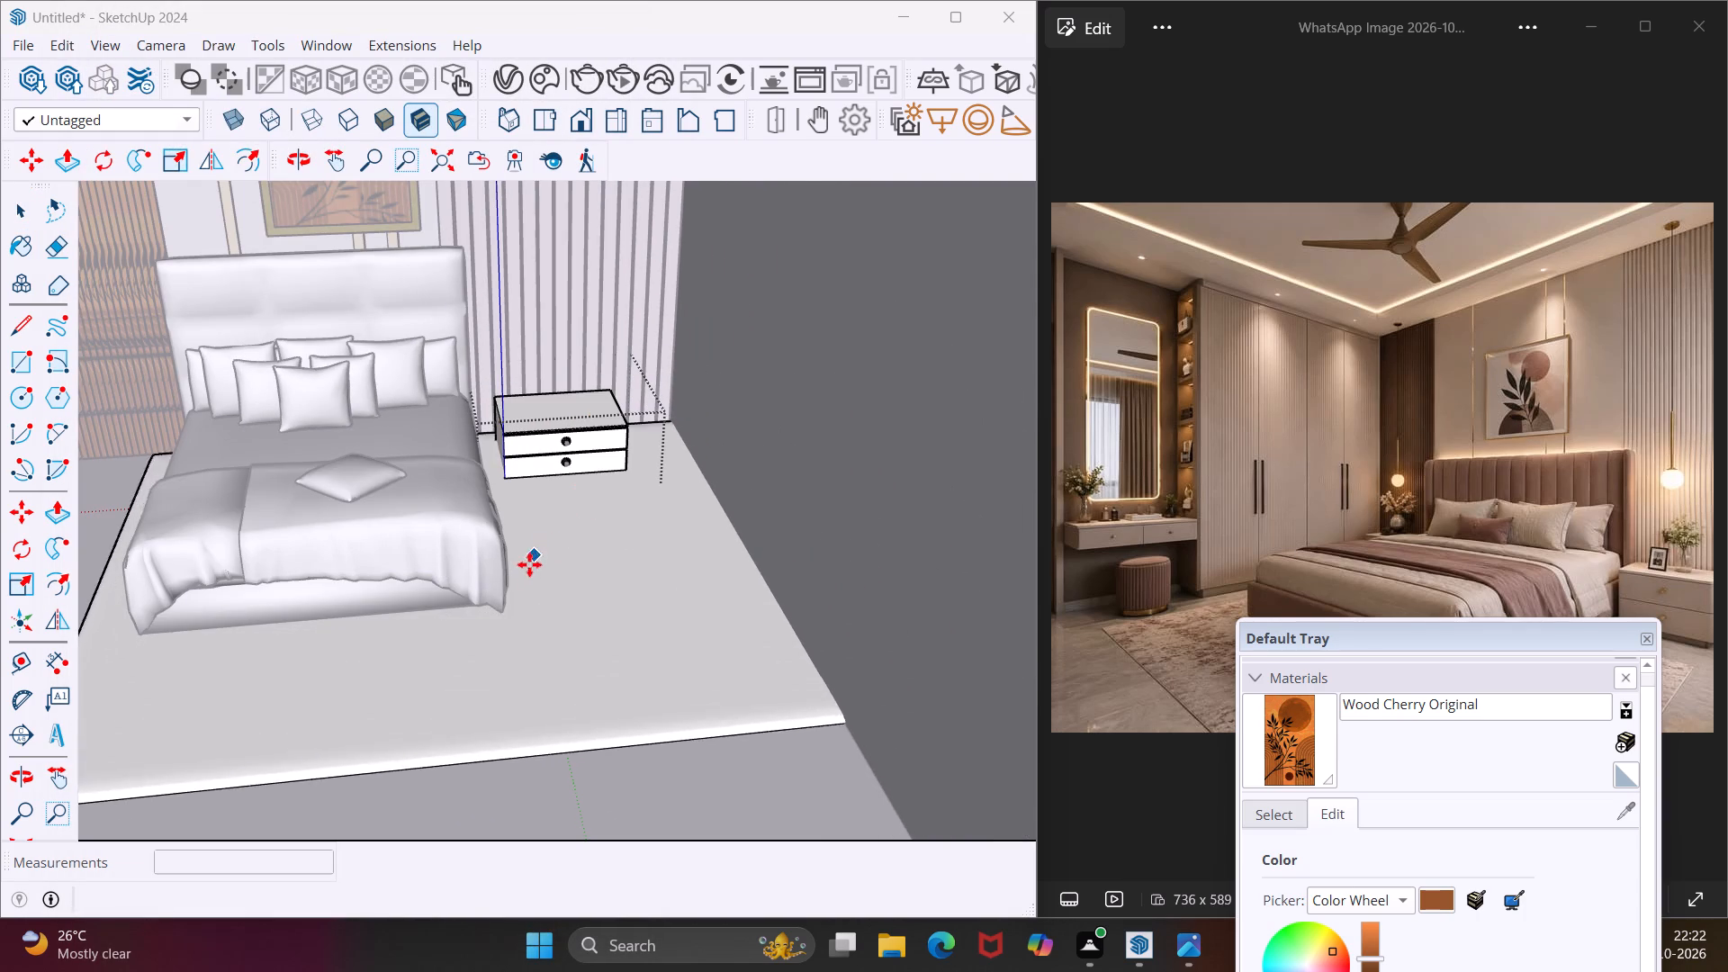
pyautogui.scroll(-8, 375, 644)
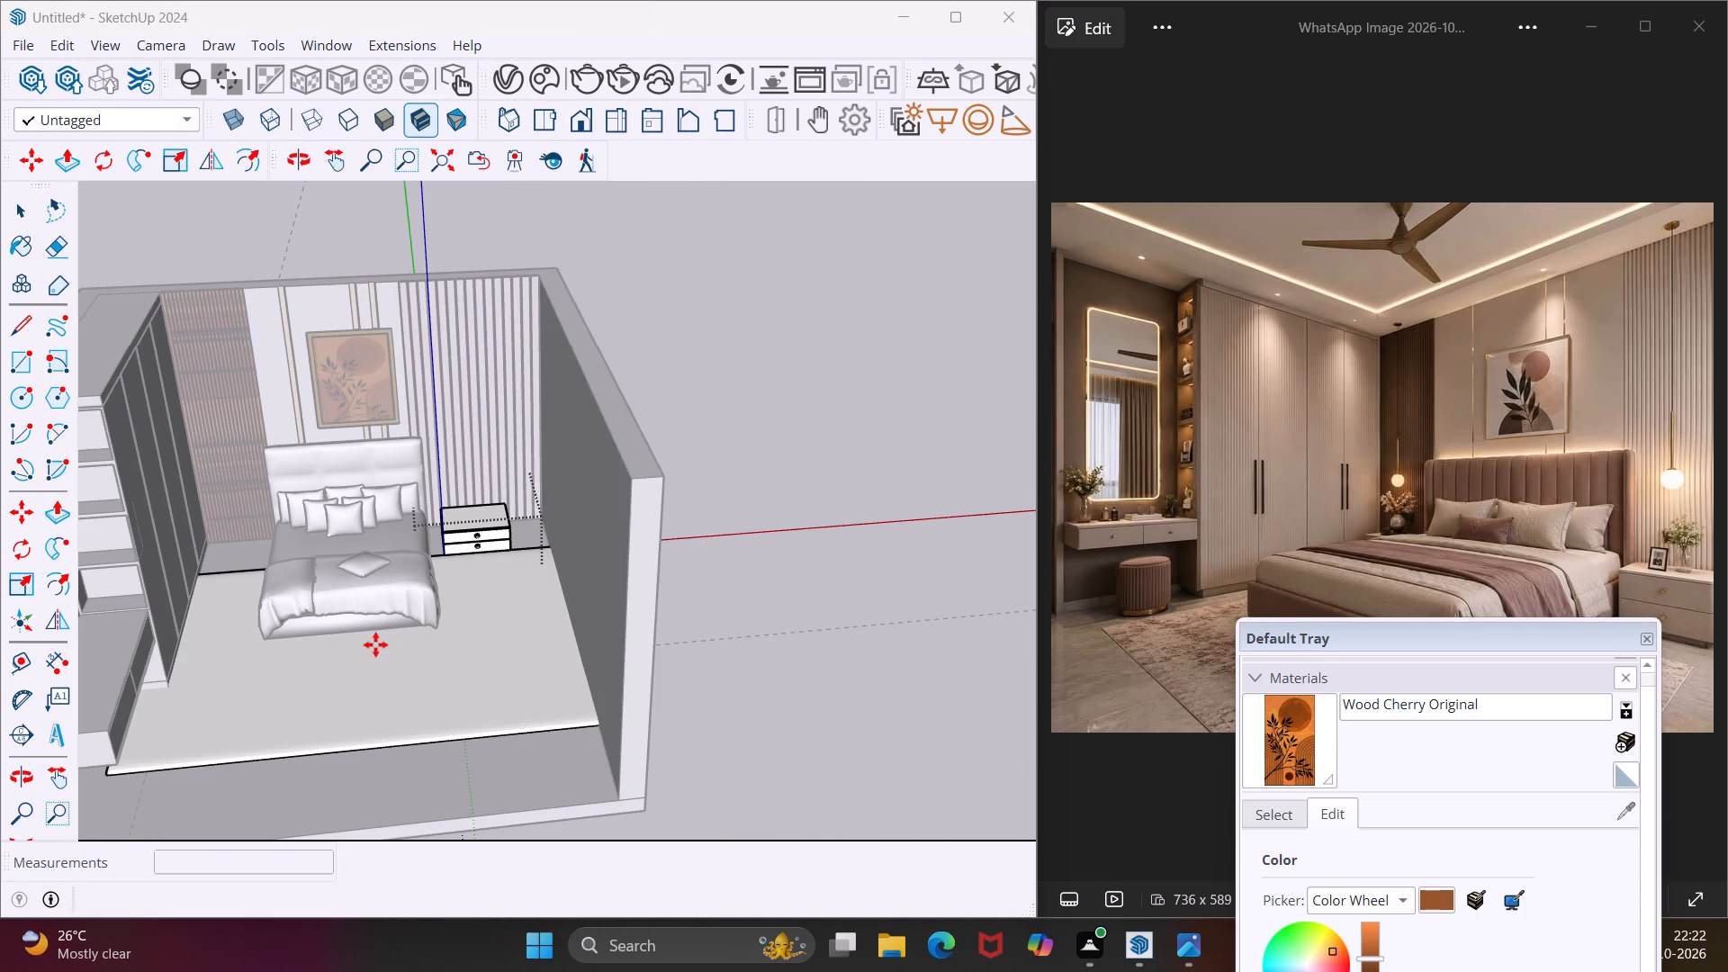
pyautogui.click(375, 644)
pyautogui.press('Escape')
pyautogui.press('space')
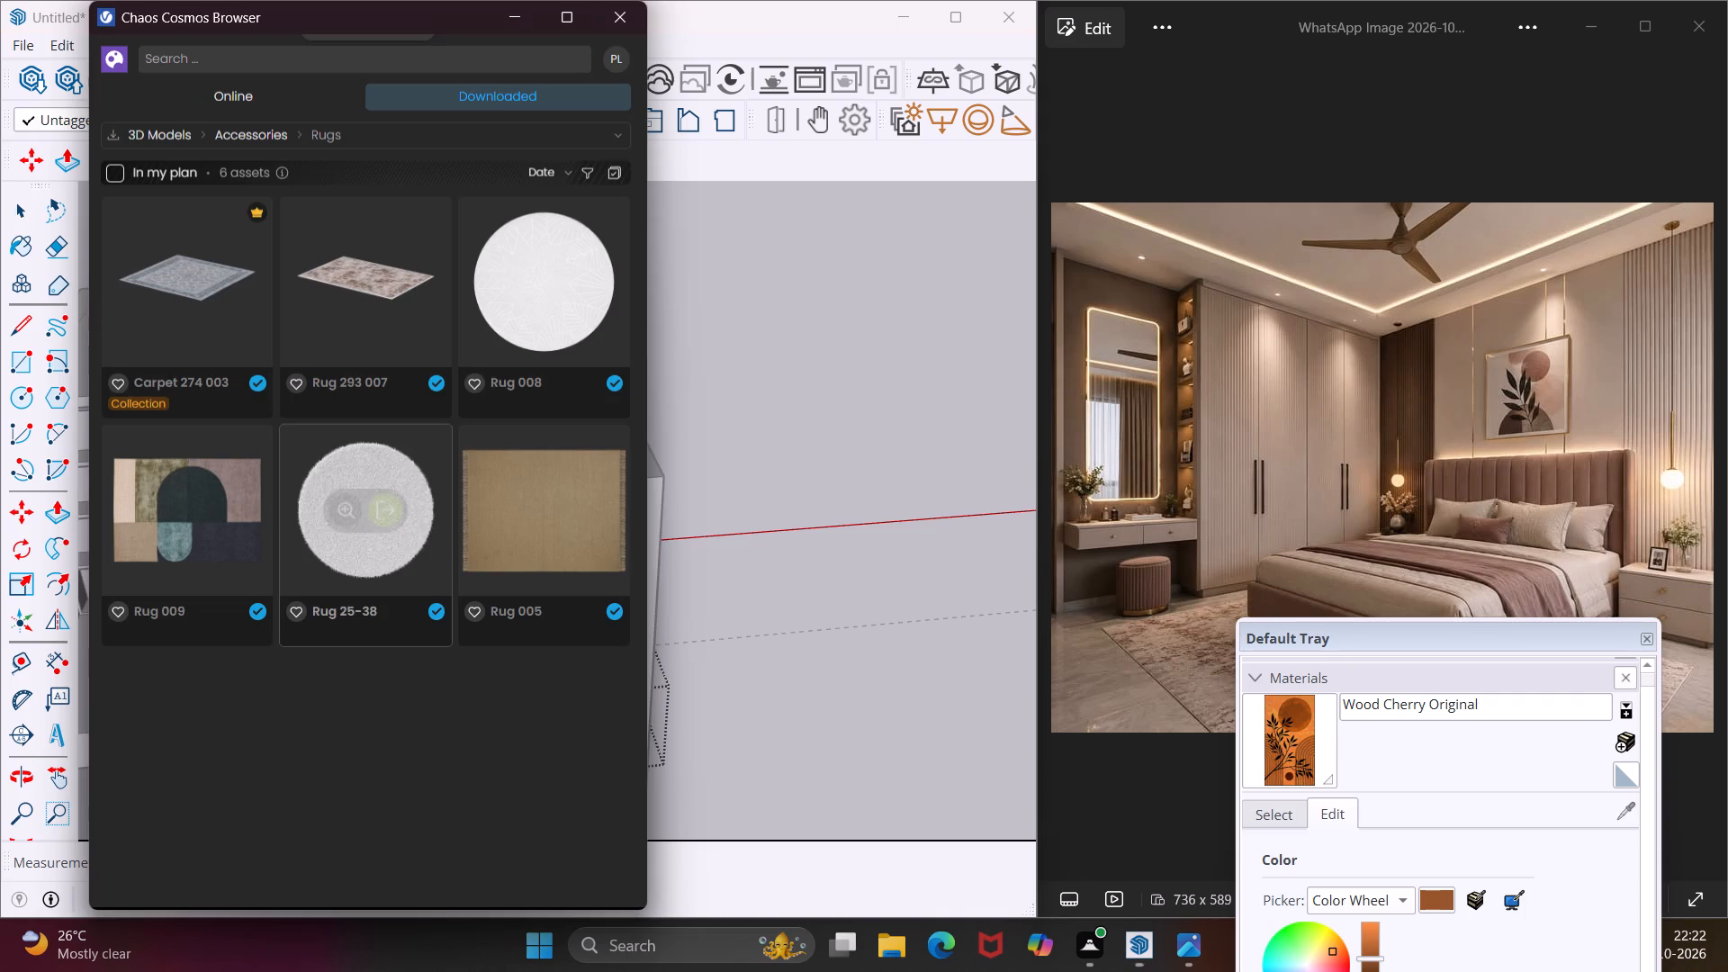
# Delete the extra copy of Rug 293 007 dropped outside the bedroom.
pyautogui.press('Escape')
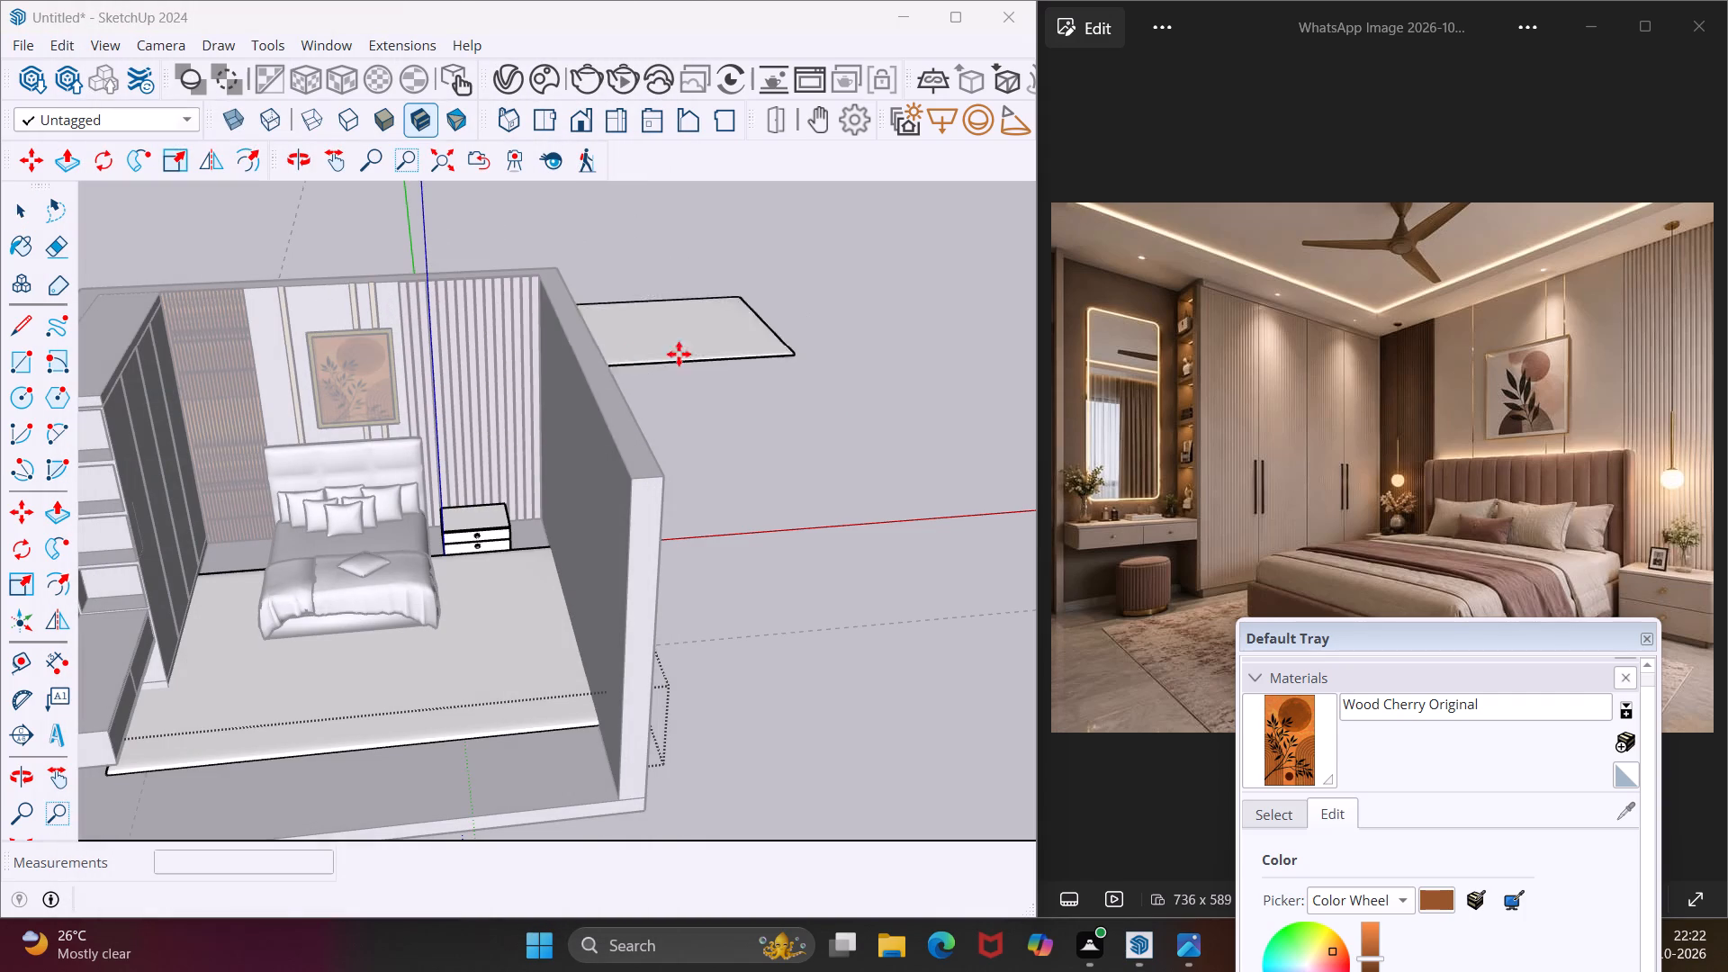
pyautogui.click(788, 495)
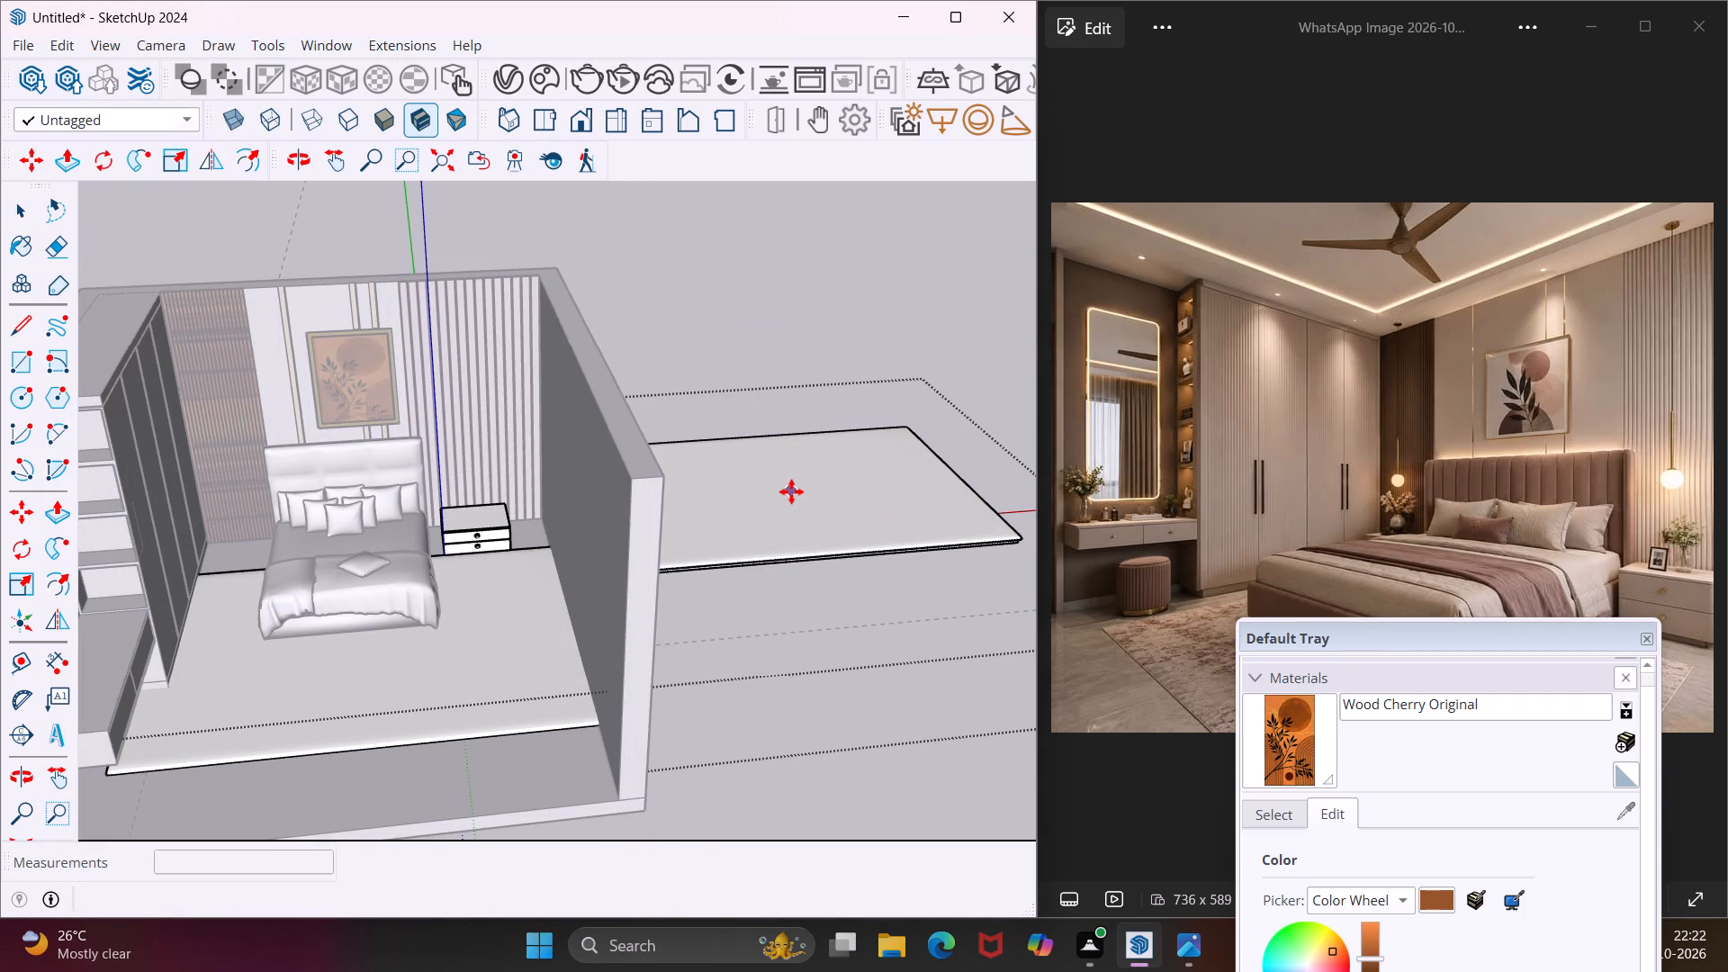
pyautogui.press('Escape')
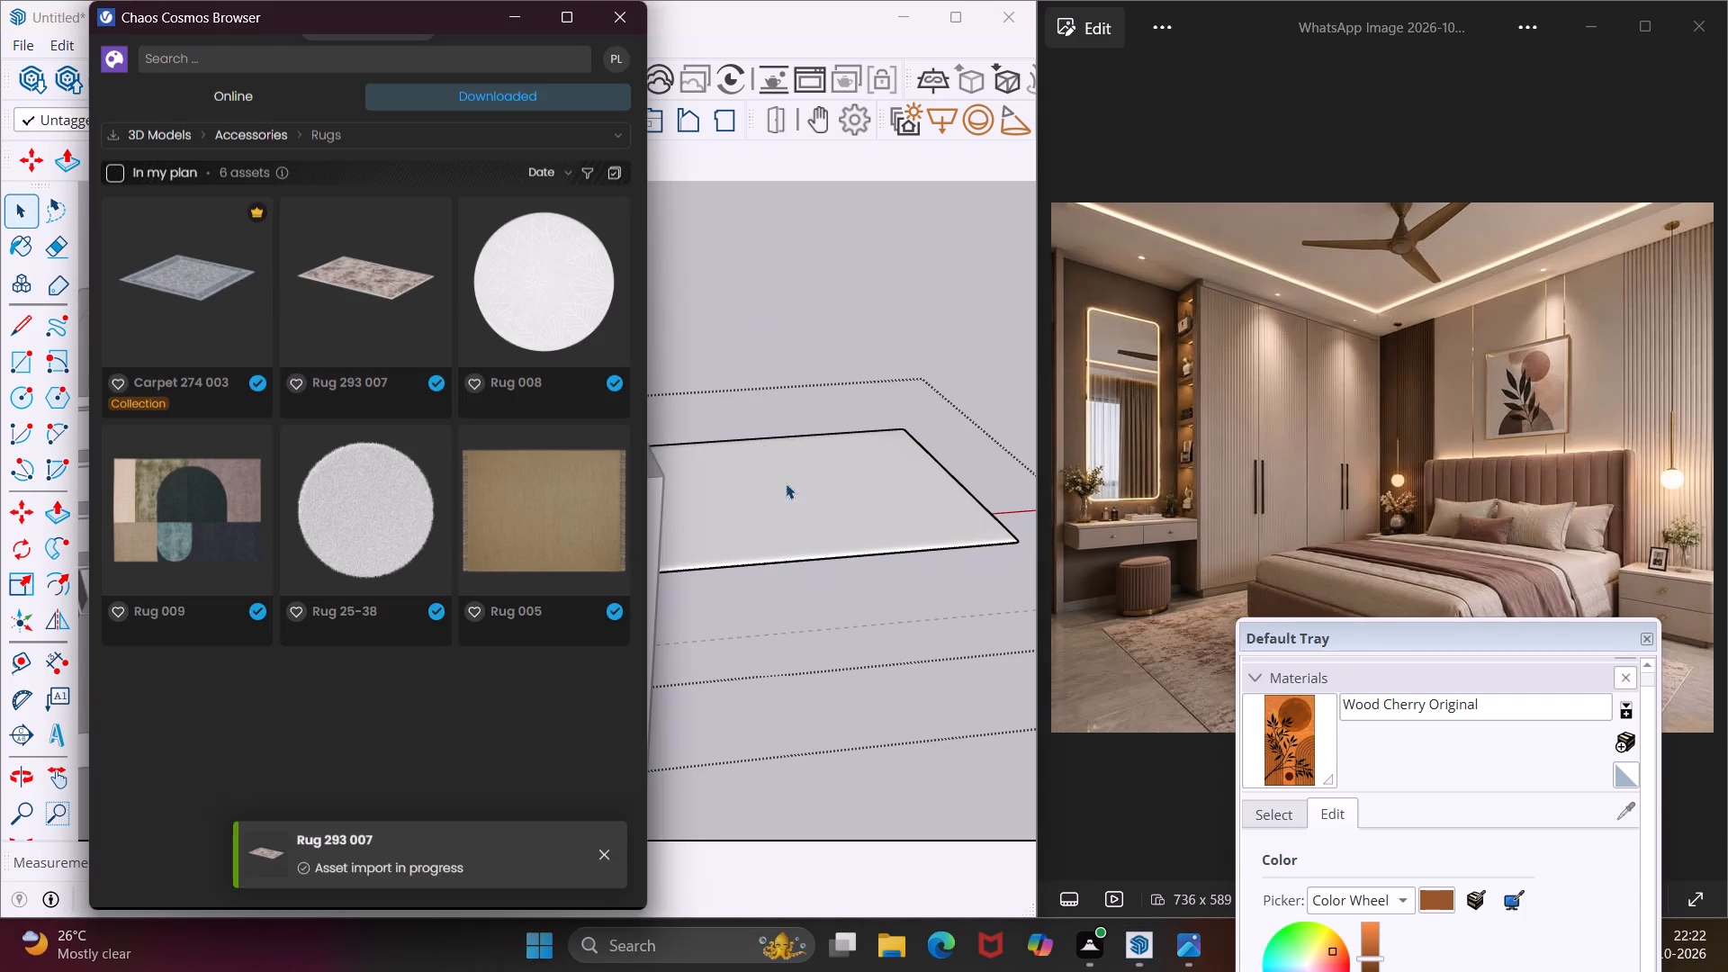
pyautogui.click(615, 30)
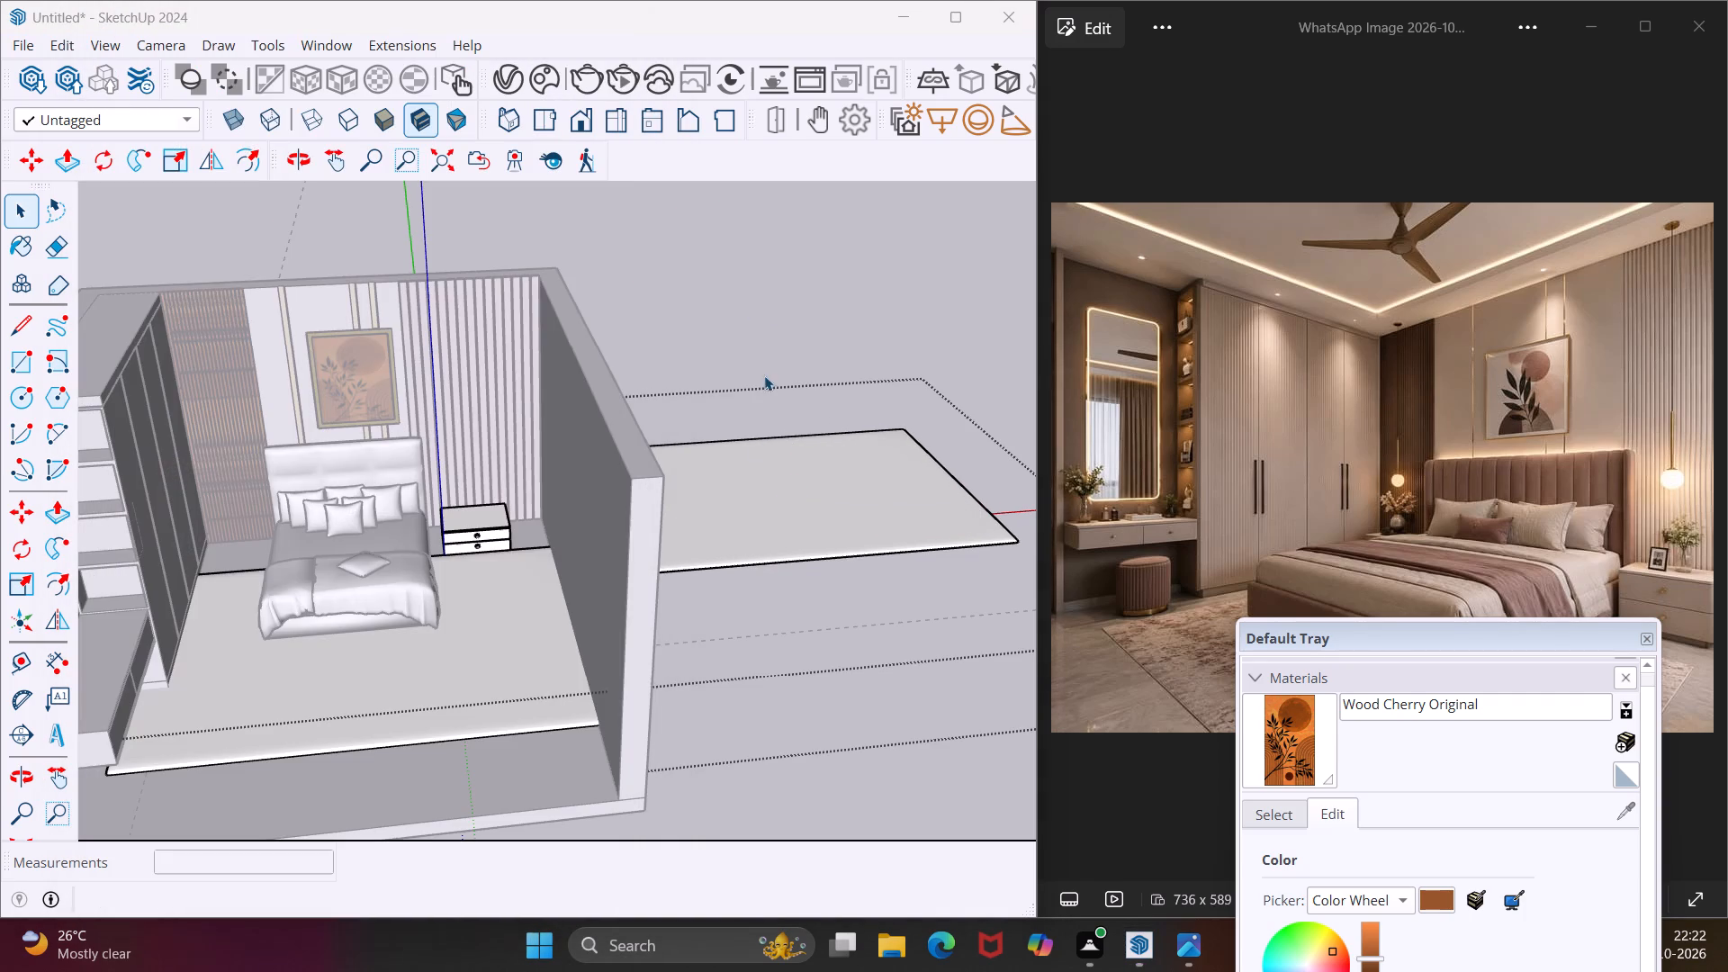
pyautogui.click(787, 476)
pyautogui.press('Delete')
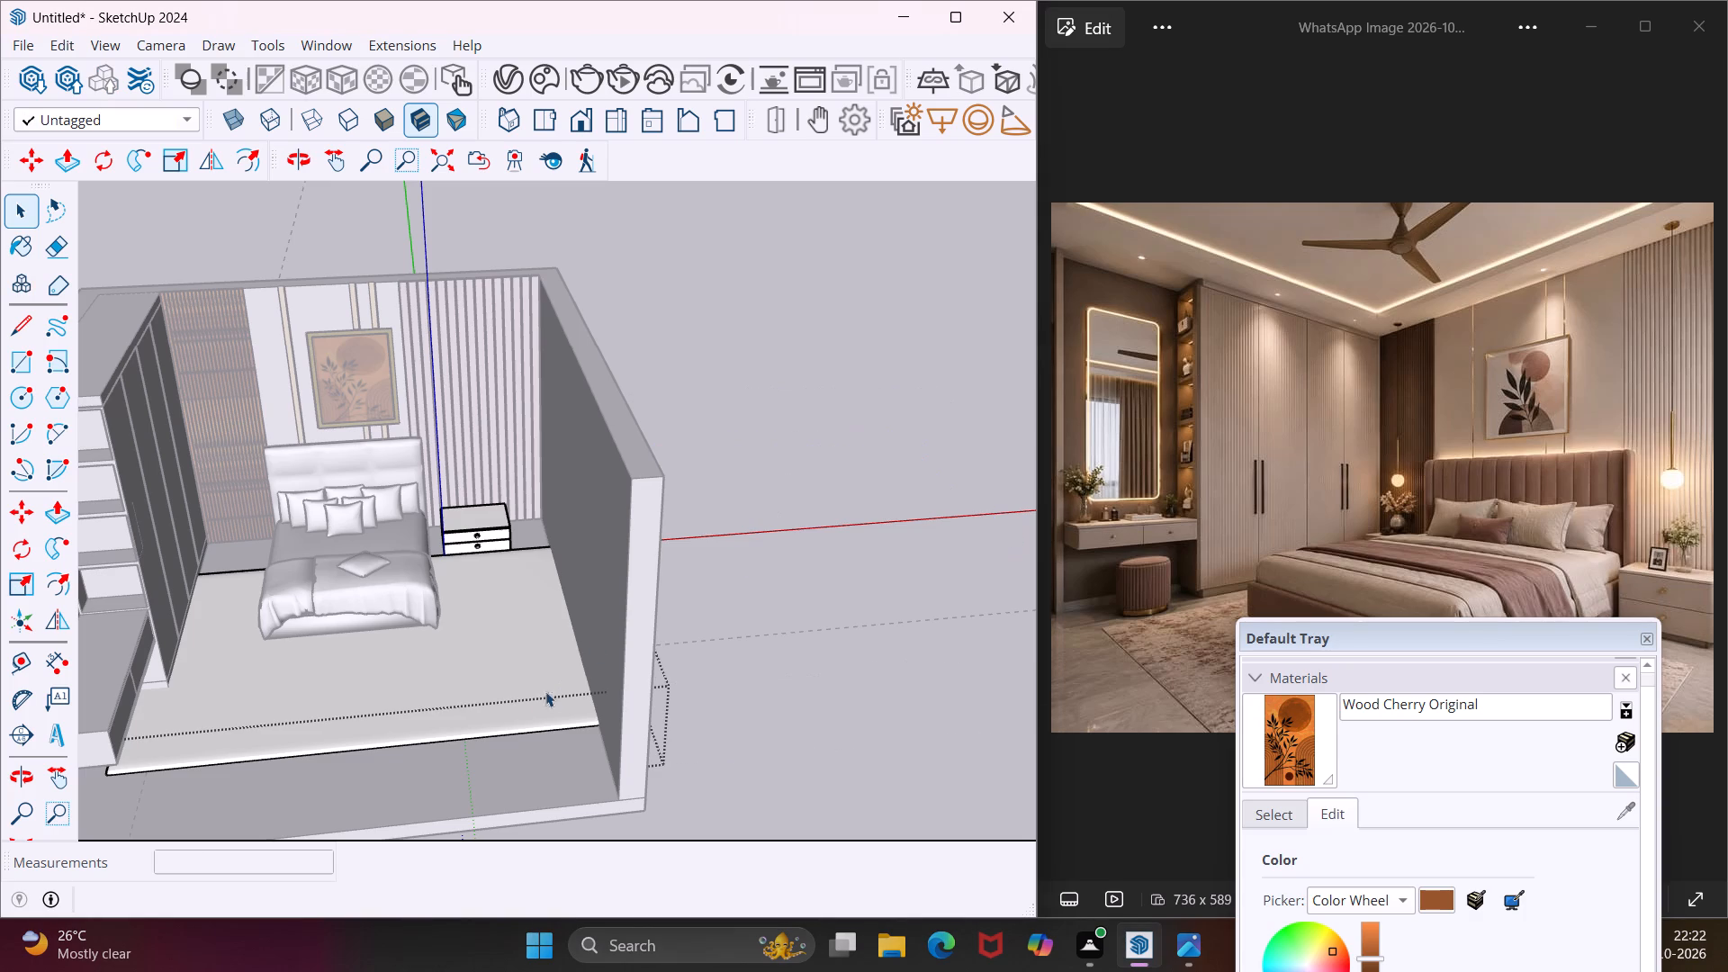
# Scale the bedroom floor rug down uniformly from its front corner to a factor of about 0.62.
pyautogui.click(540, 697)
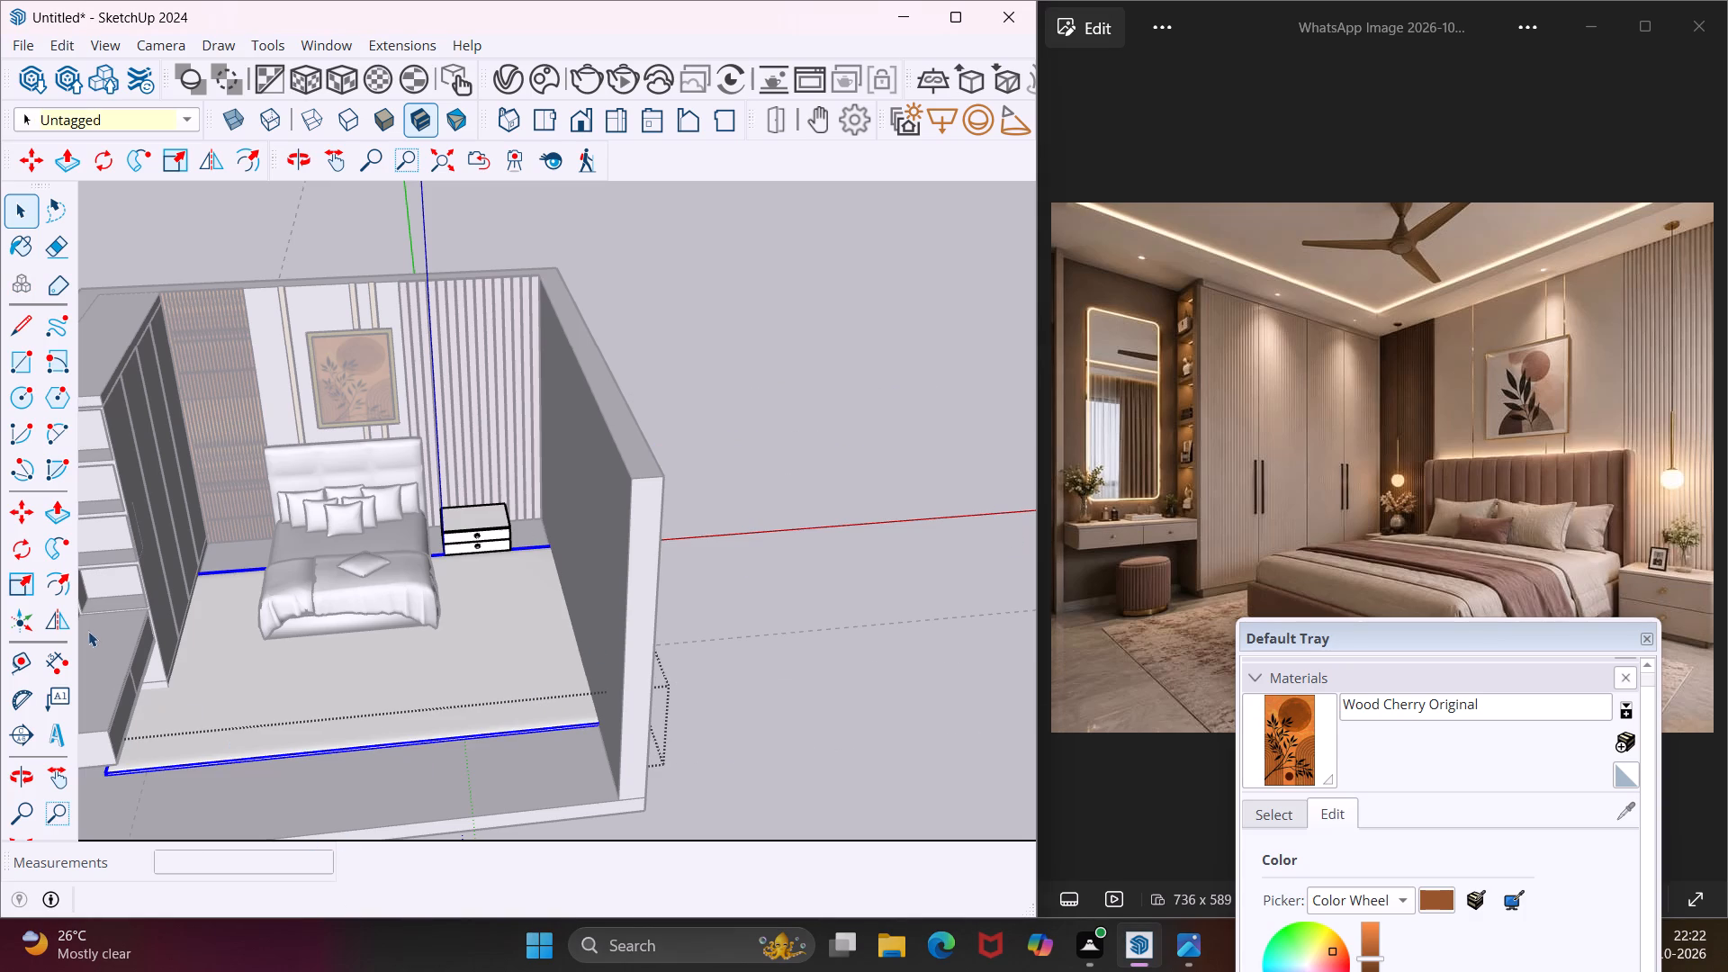
pyautogui.click(25, 591)
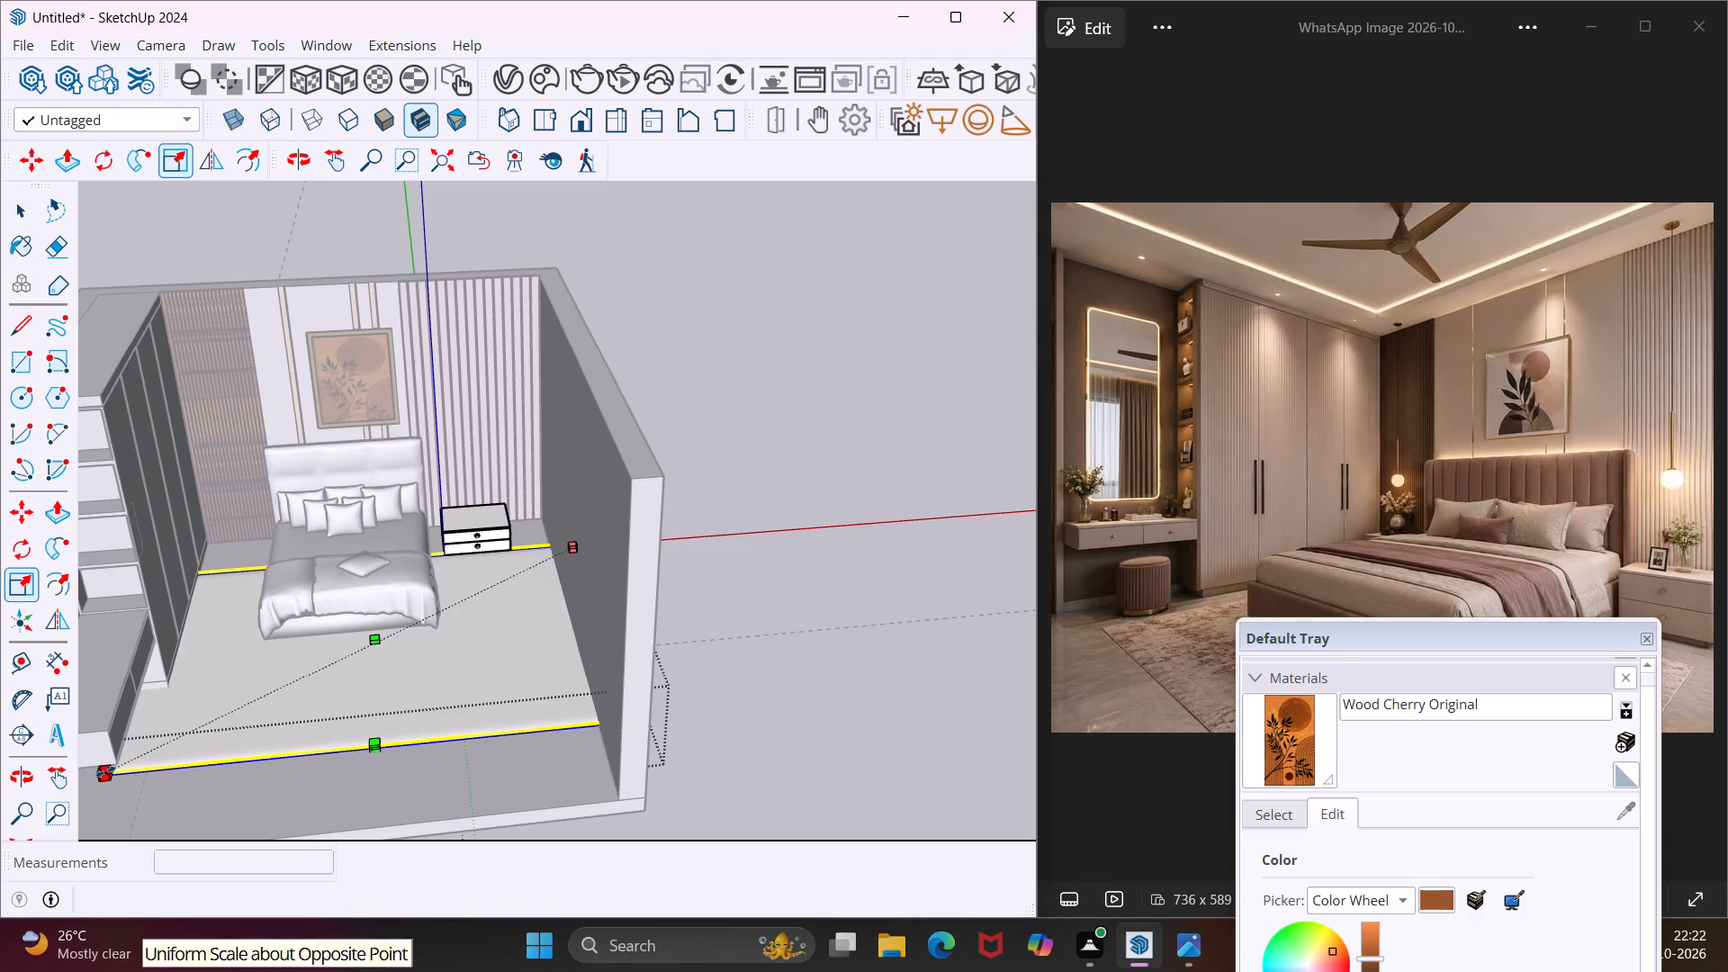
pyautogui.moveTo(105, 771); pyautogui.dragTo(304, 691)
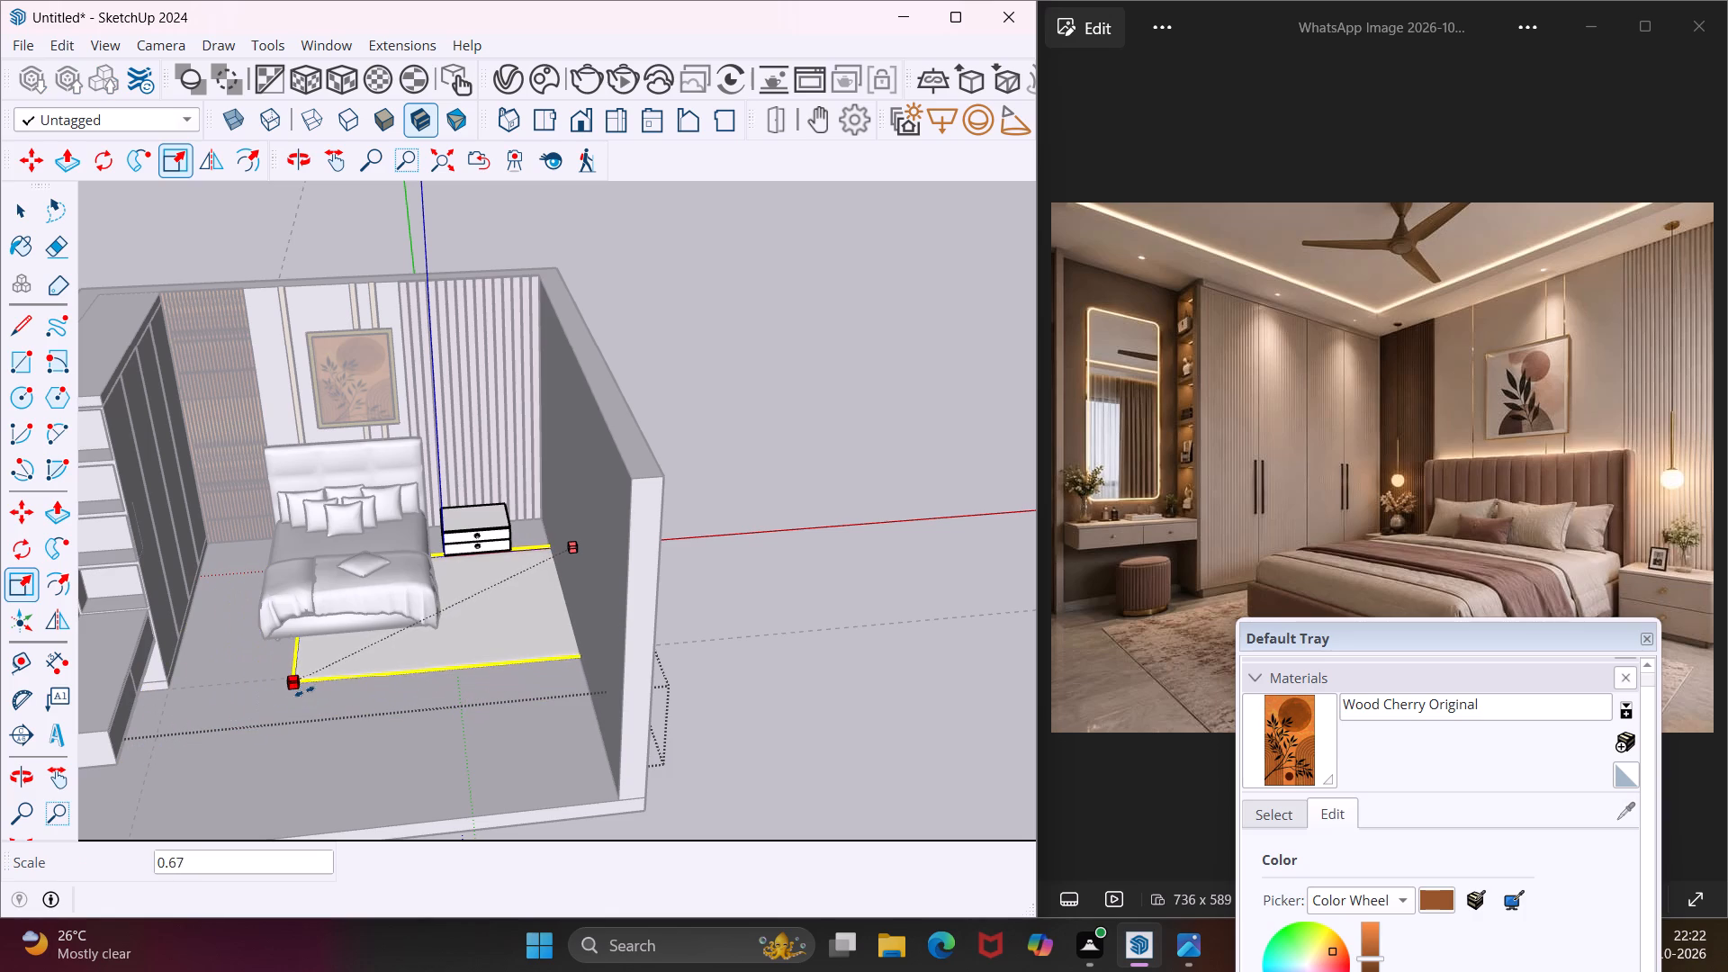
pyautogui.moveTo(304, 691); pyautogui.dragTo(325, 686)
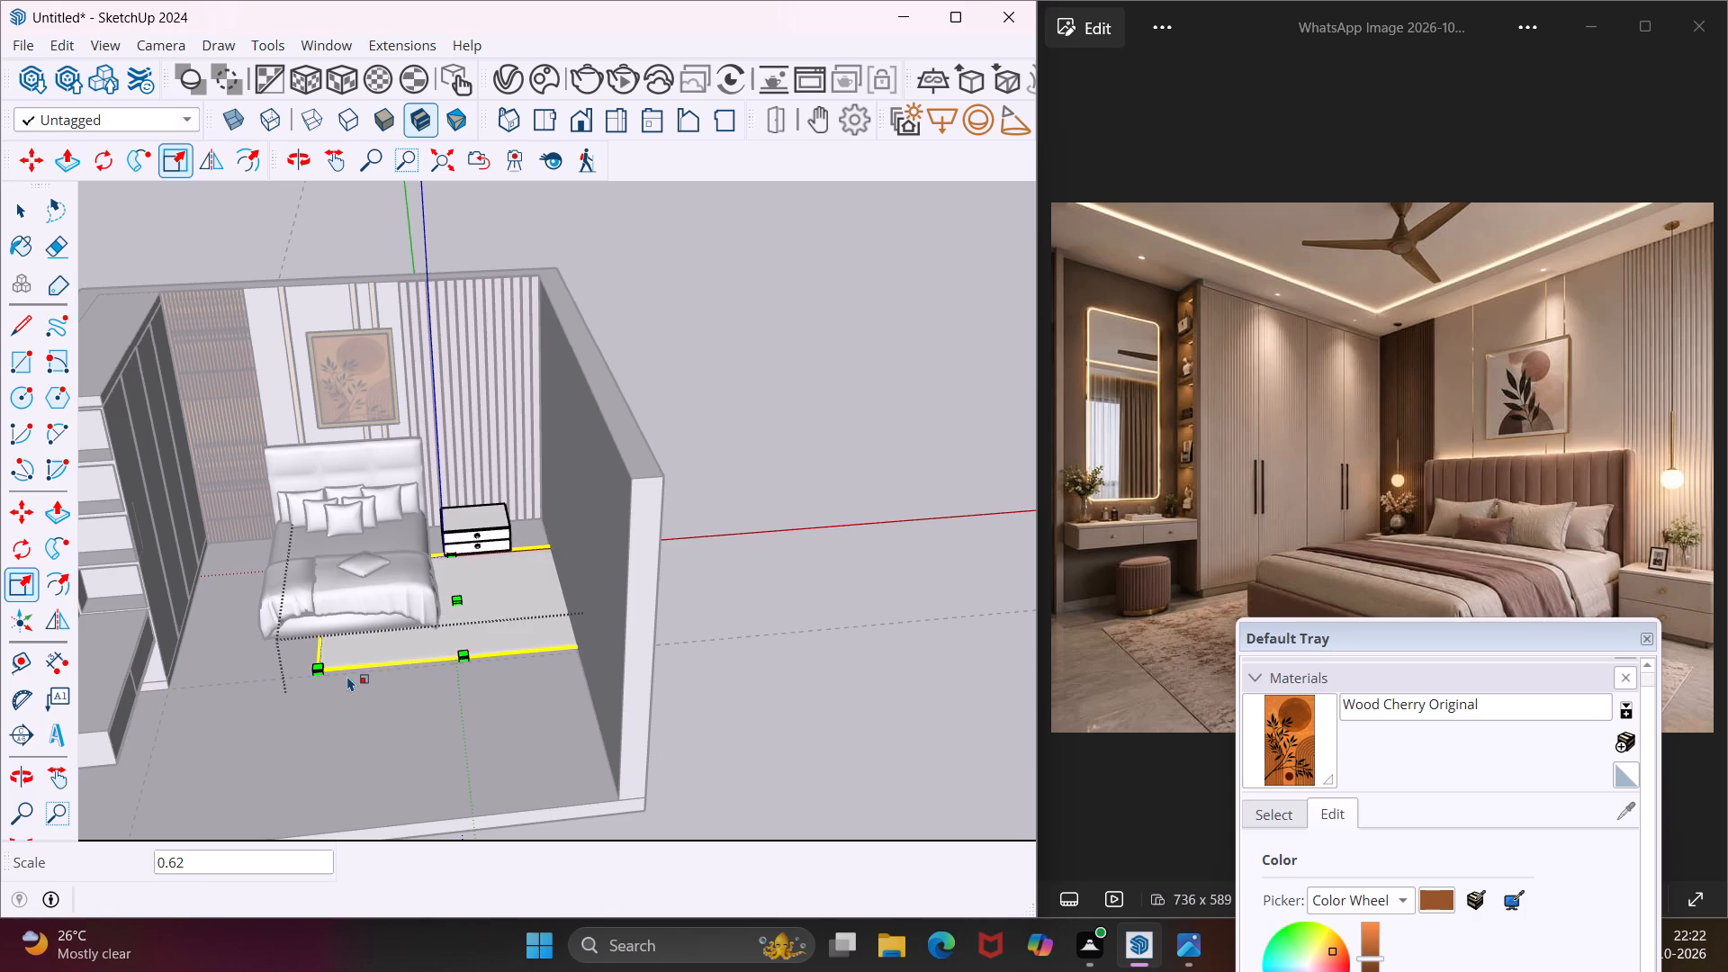
# Move the scaled rug about 3' 10 1/8" across the floor so it lies beneath and in front of the bed.
pyautogui.press('m')
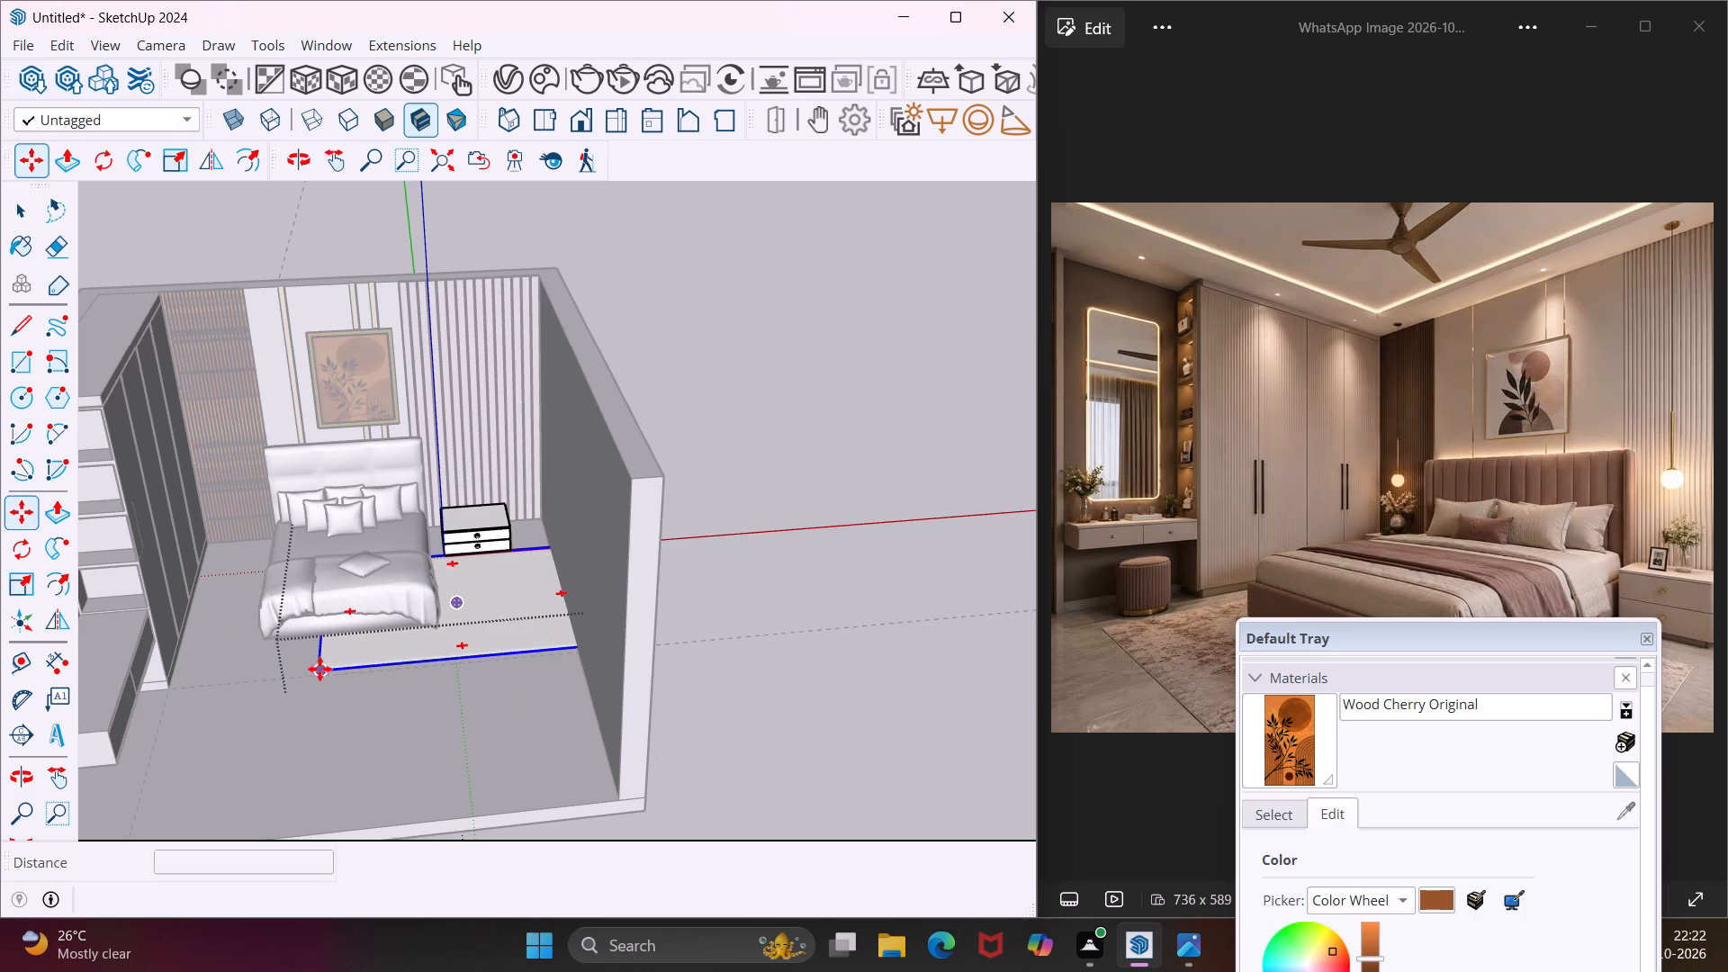
pyautogui.click(319, 669)
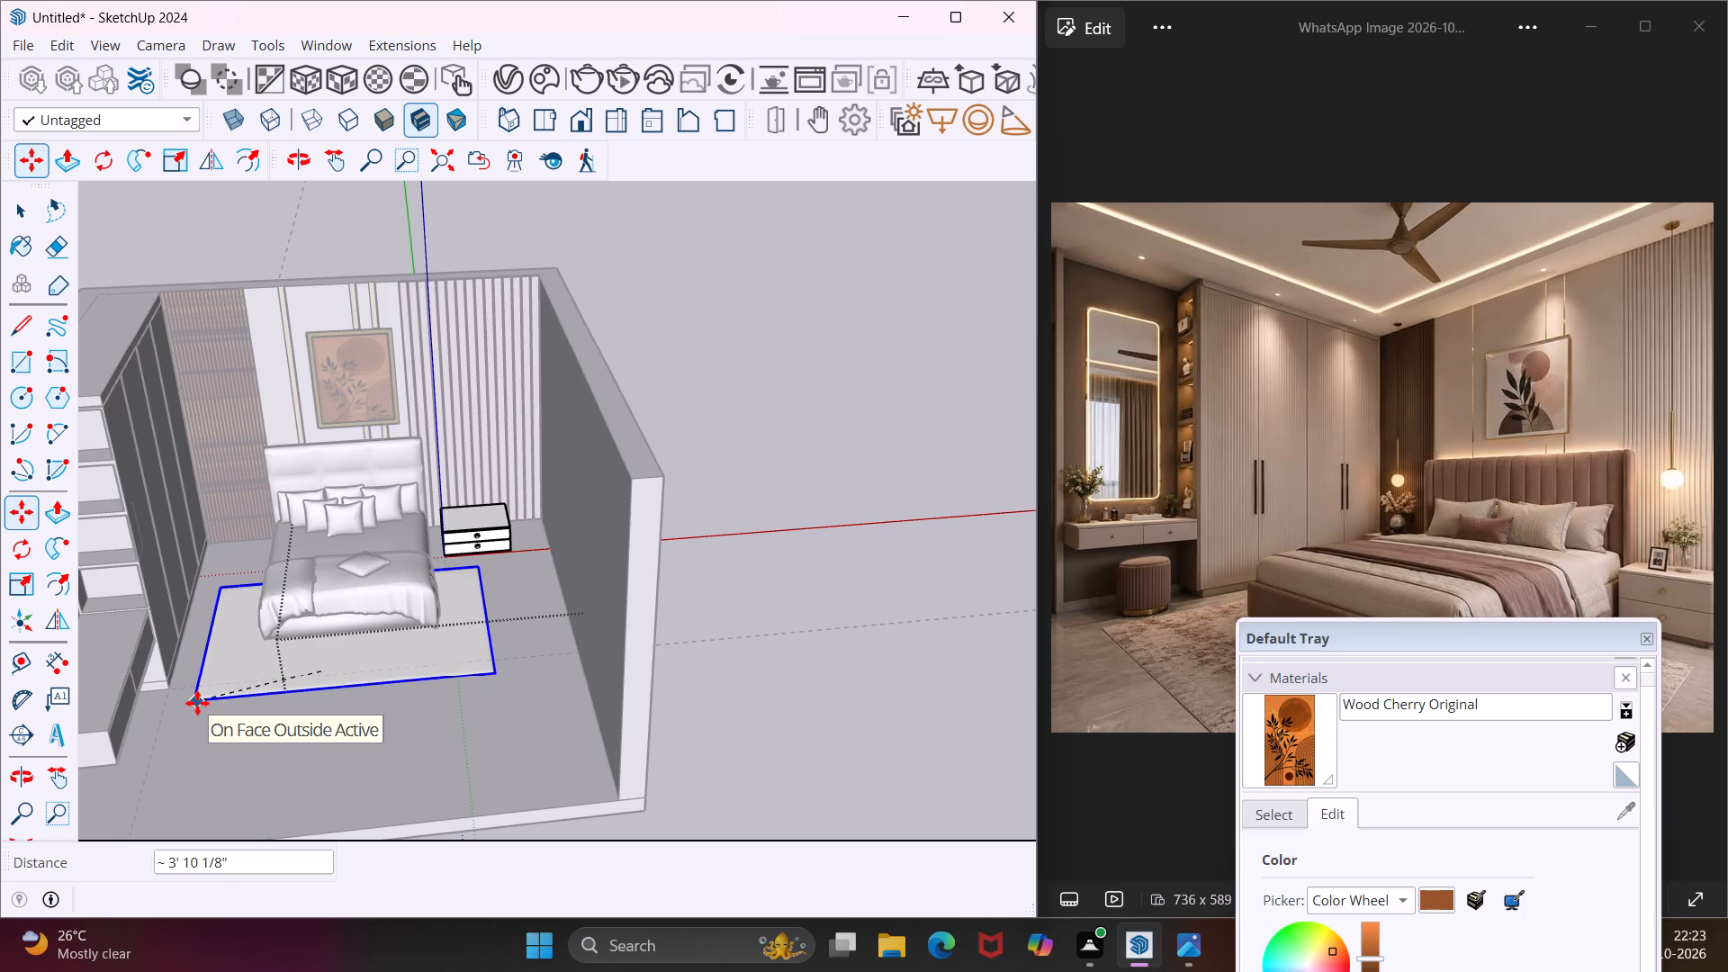
pyautogui.click(197, 703)
pyautogui.moveTo(290, 684); pyautogui.dragTo(264, 620, button='middle')
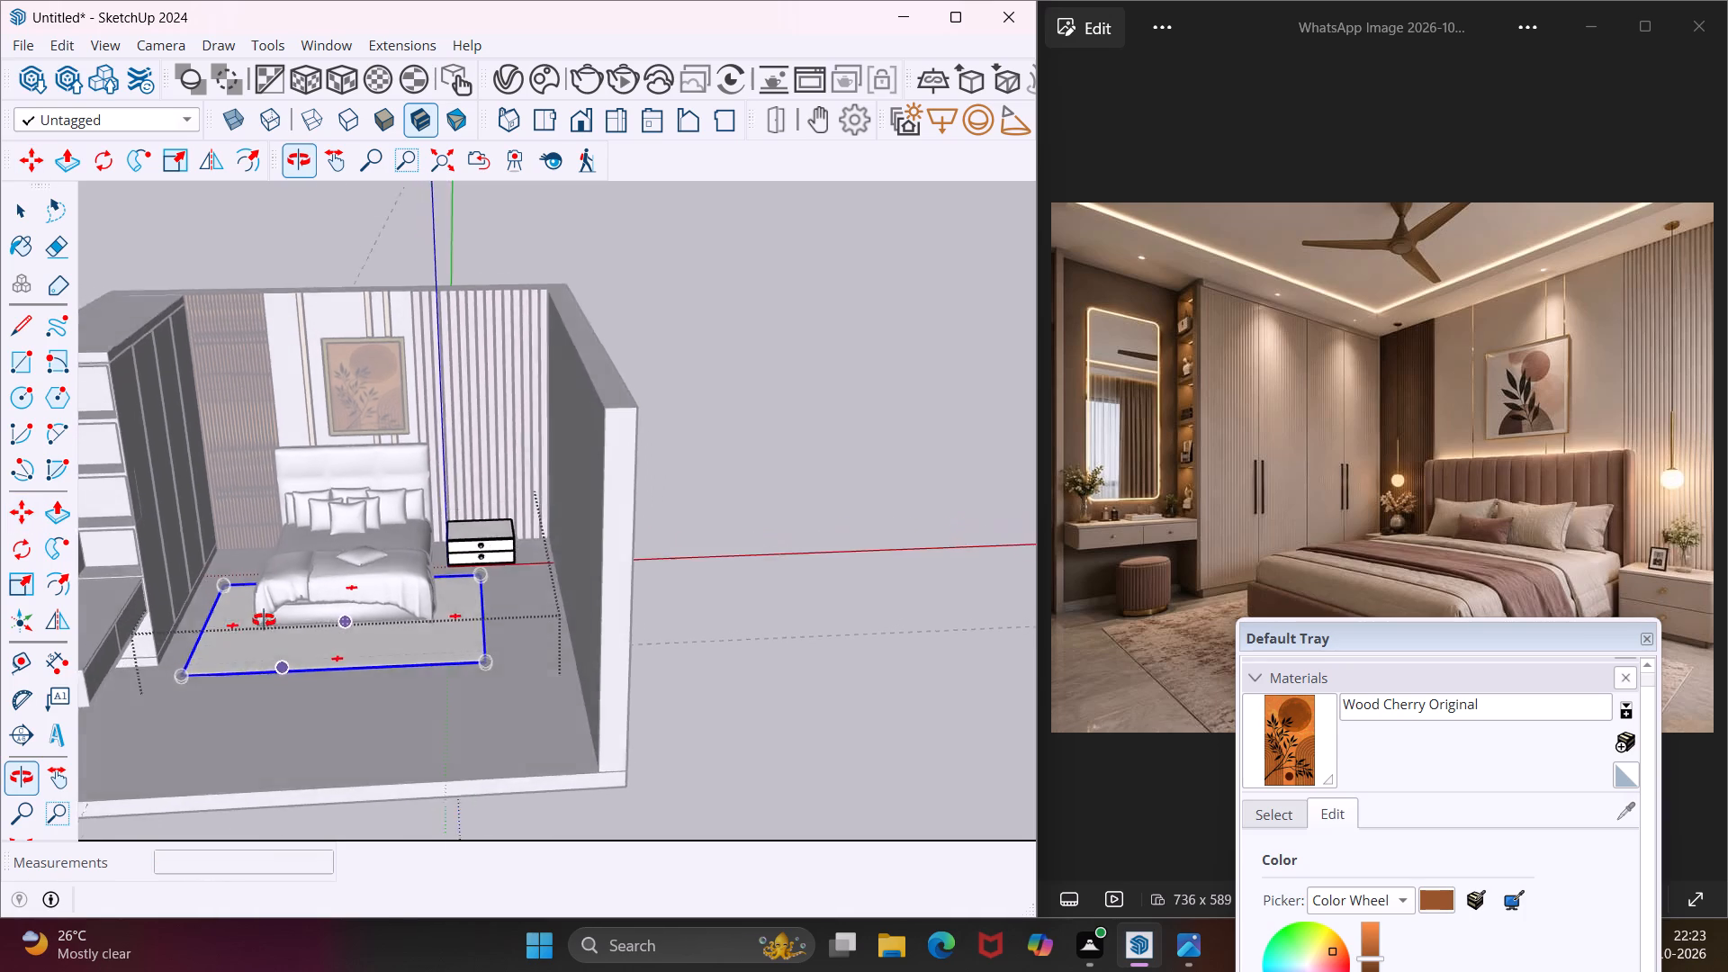
pyautogui.moveTo(264, 620); pyautogui.dragTo(263, 530, button='middle')
pyautogui.moveTo(324, 585); pyautogui.dragTo(323, 616, button='middle')
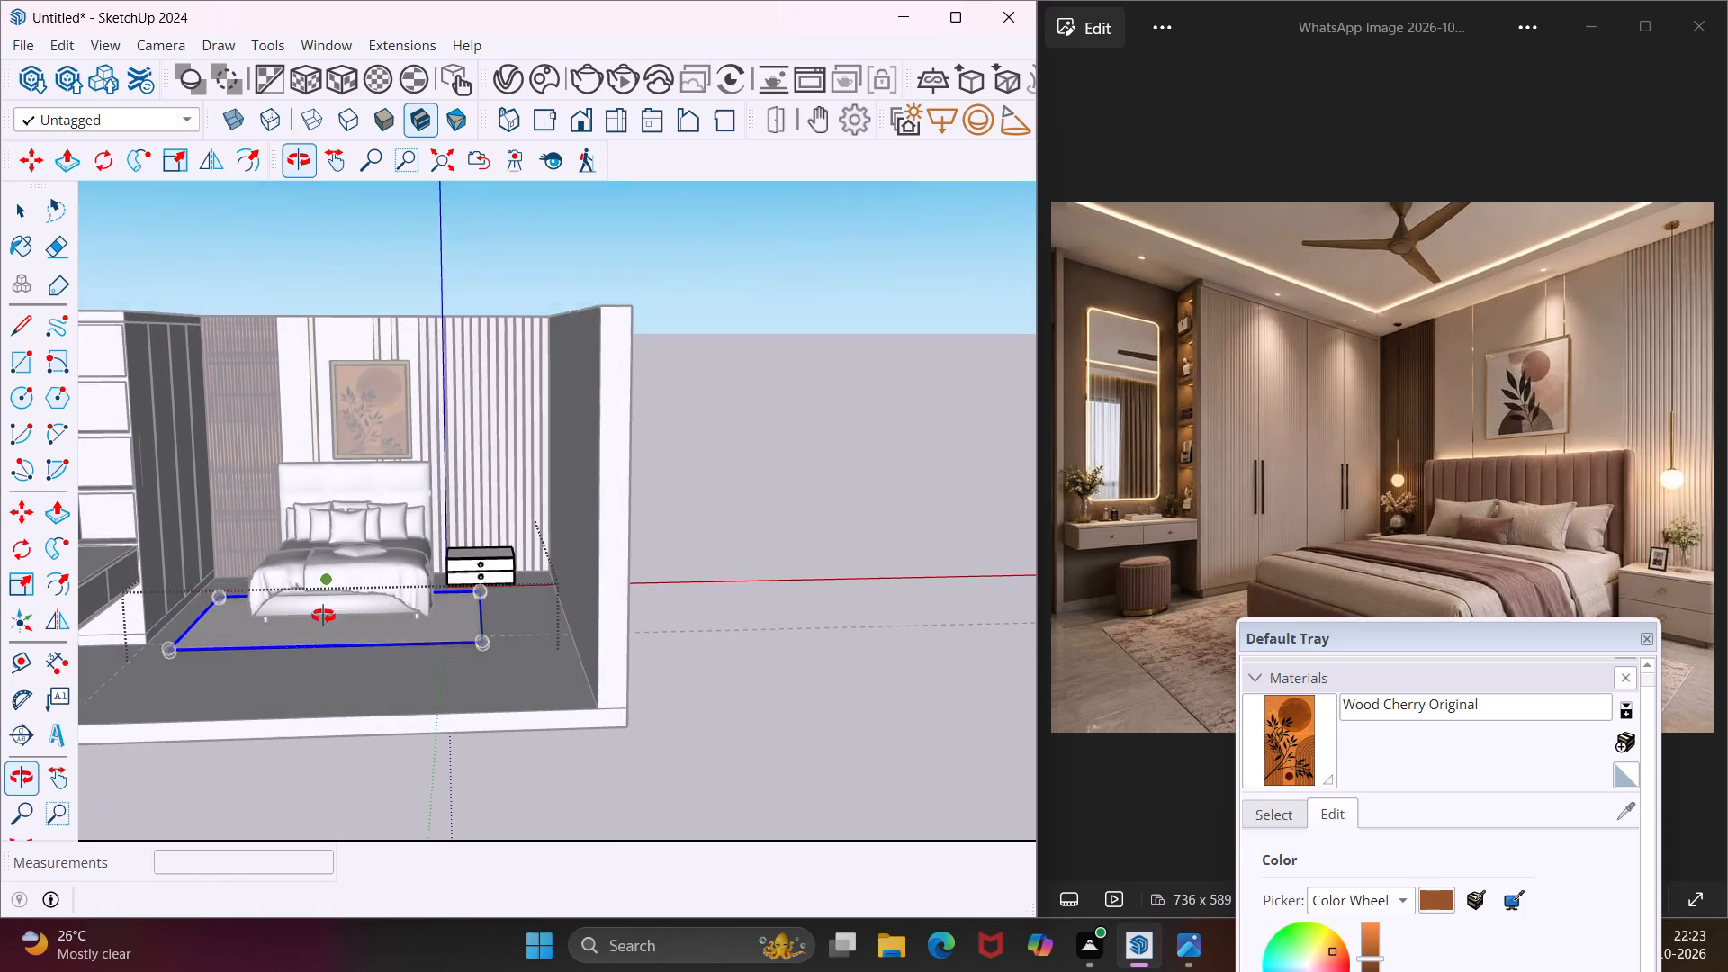
pyautogui.moveTo(323, 616); pyautogui.dragTo(323, 659, button='middle')
pyautogui.press('Escape')
pyautogui.press('space')
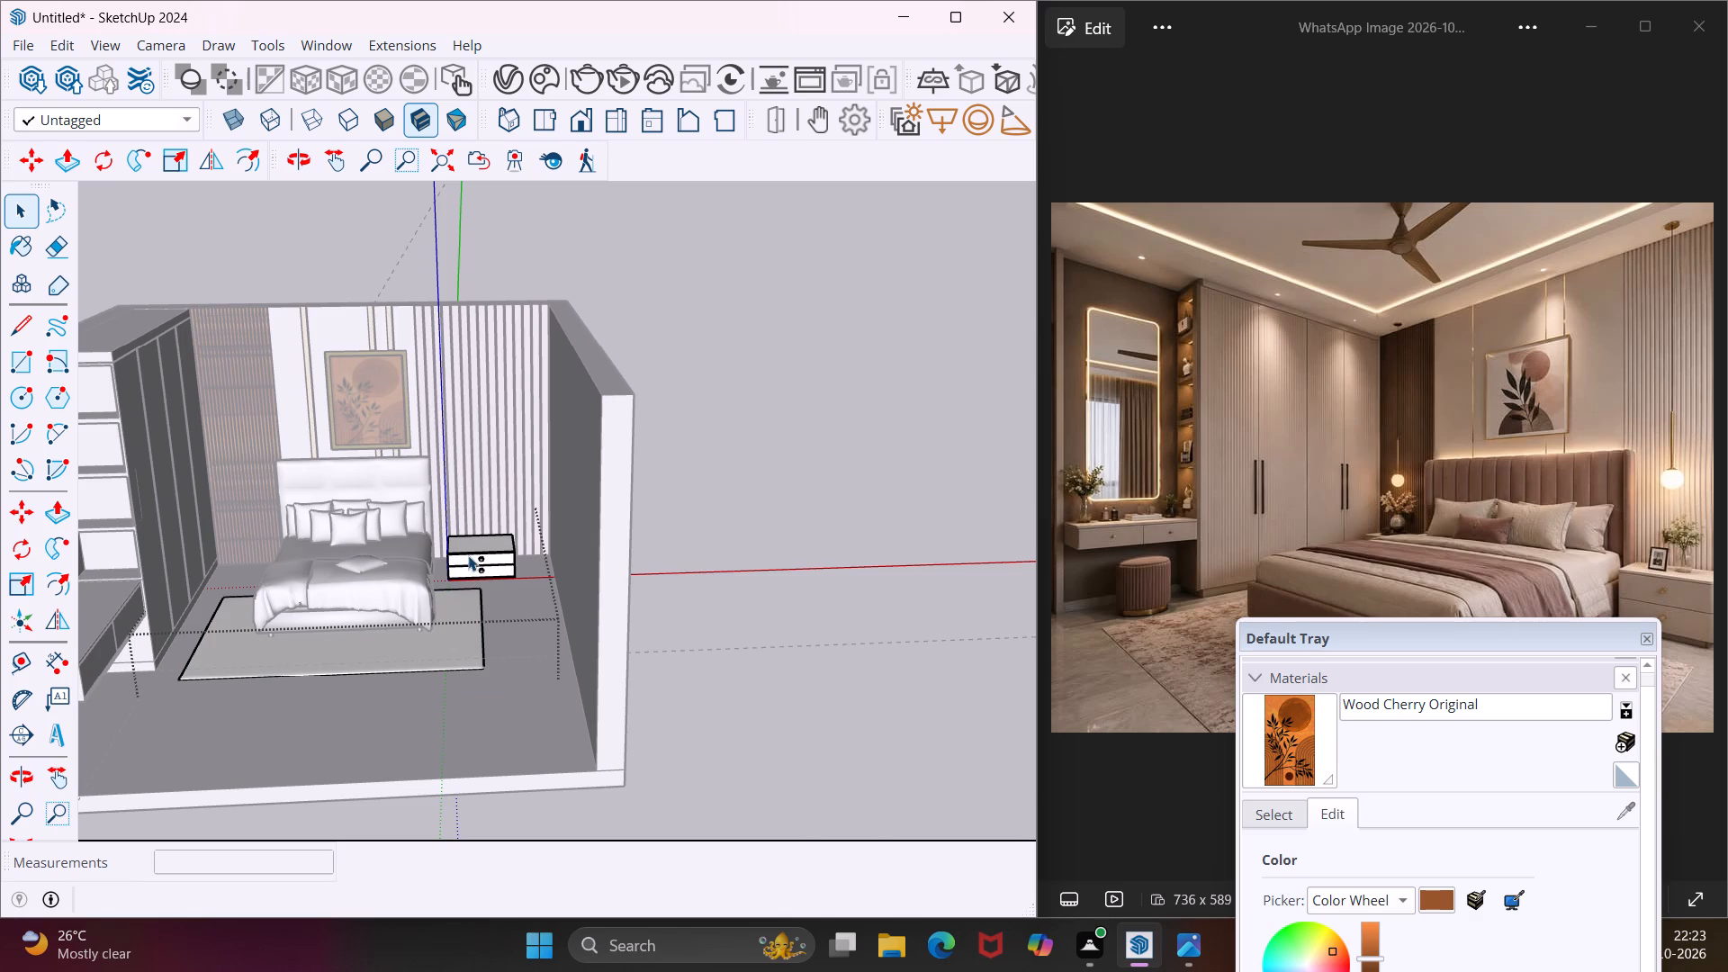
# Browse the downloaded Accessories > Decorations models in the Chaos Cosmos Browser for decor that suits the room in the reference image.
pyautogui.scroll(5, 464, 553)
pyautogui.moveTo(464, 552); pyautogui.dragTo(510, 555, button='middle')
pyautogui.click(553, 73)
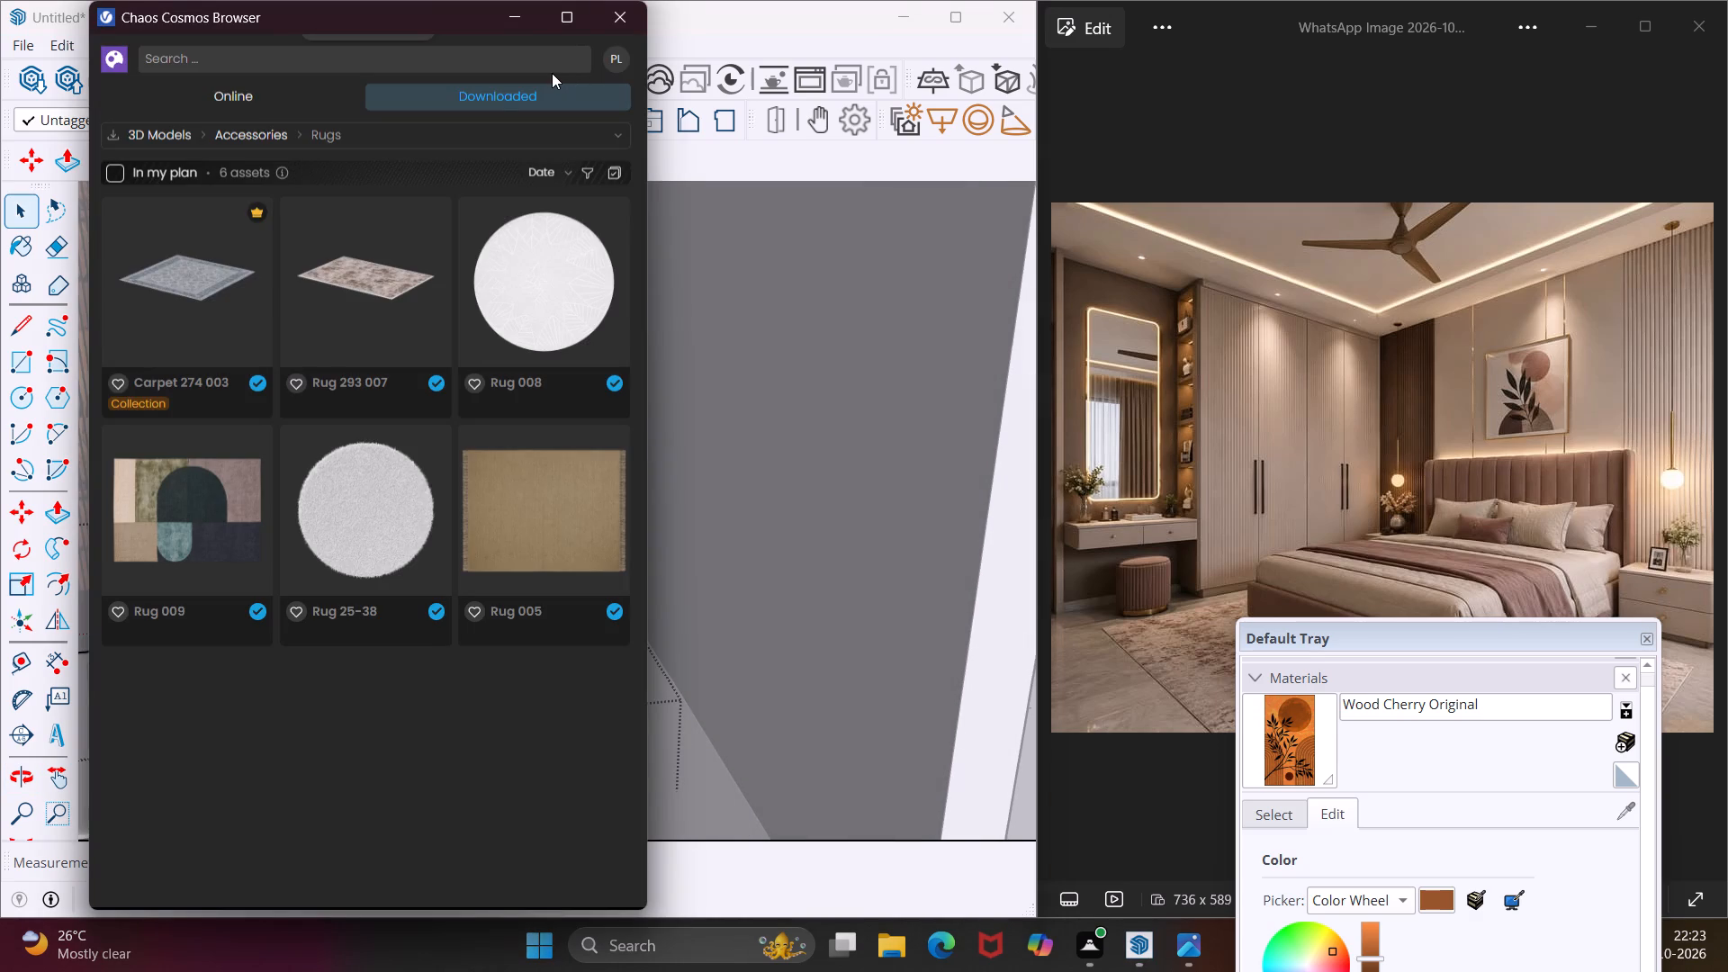
pyautogui.click(474, 138)
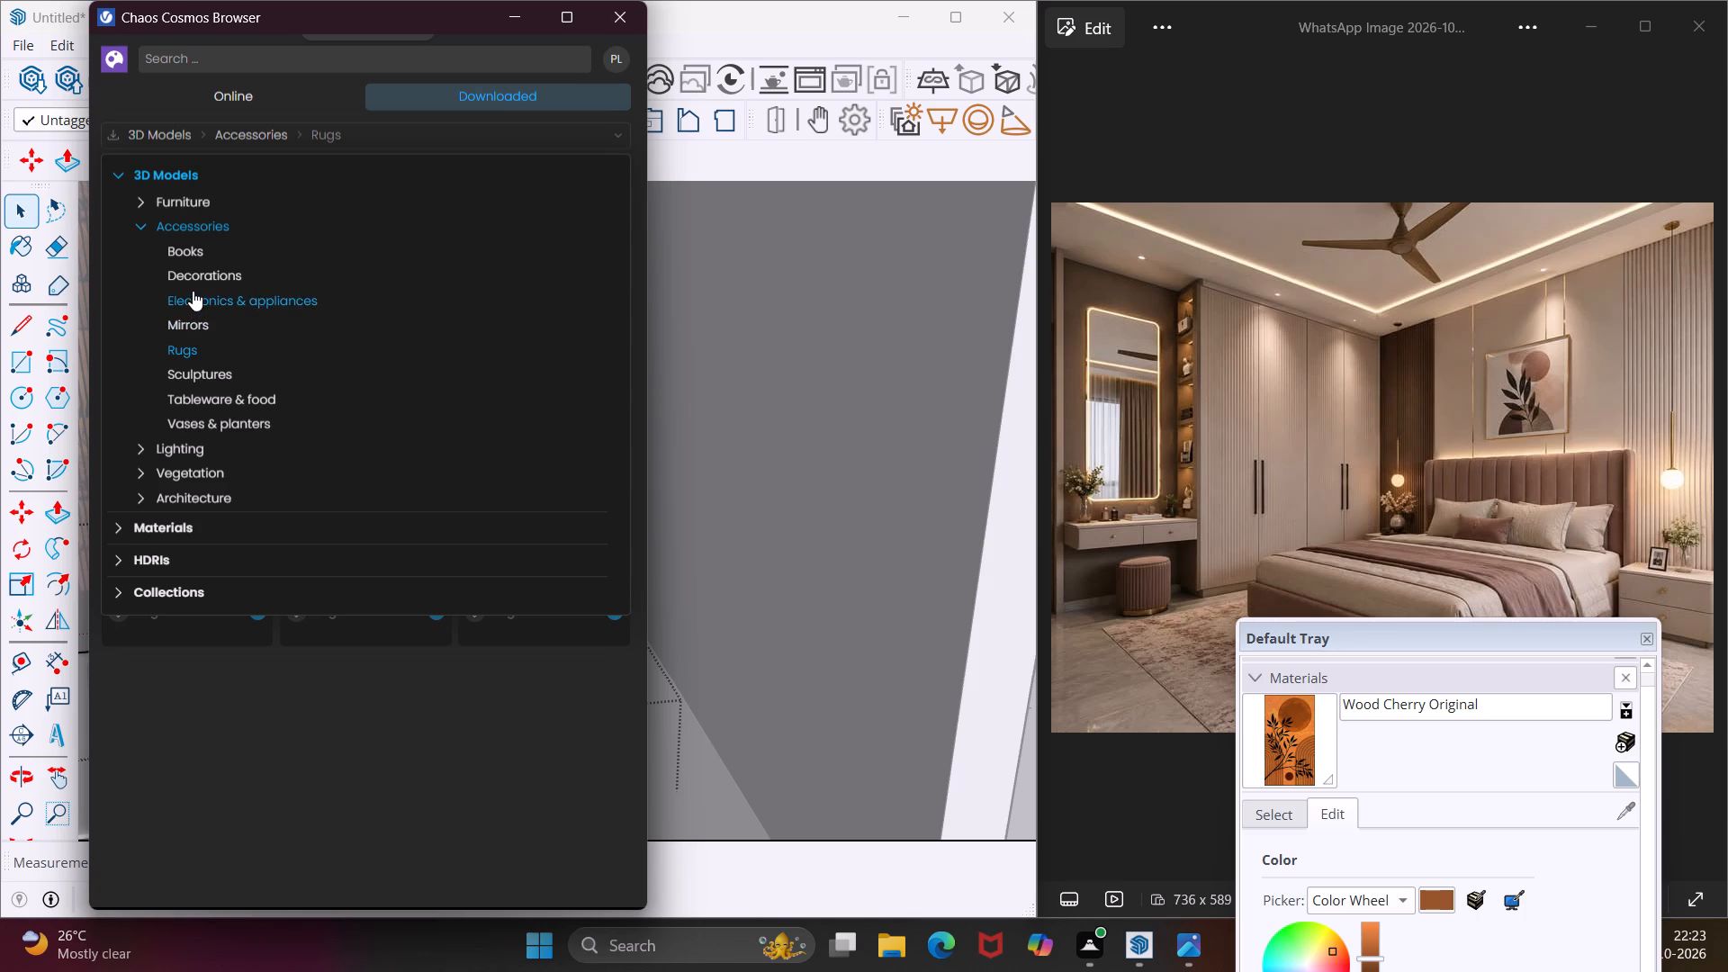
pyautogui.click(193, 284)
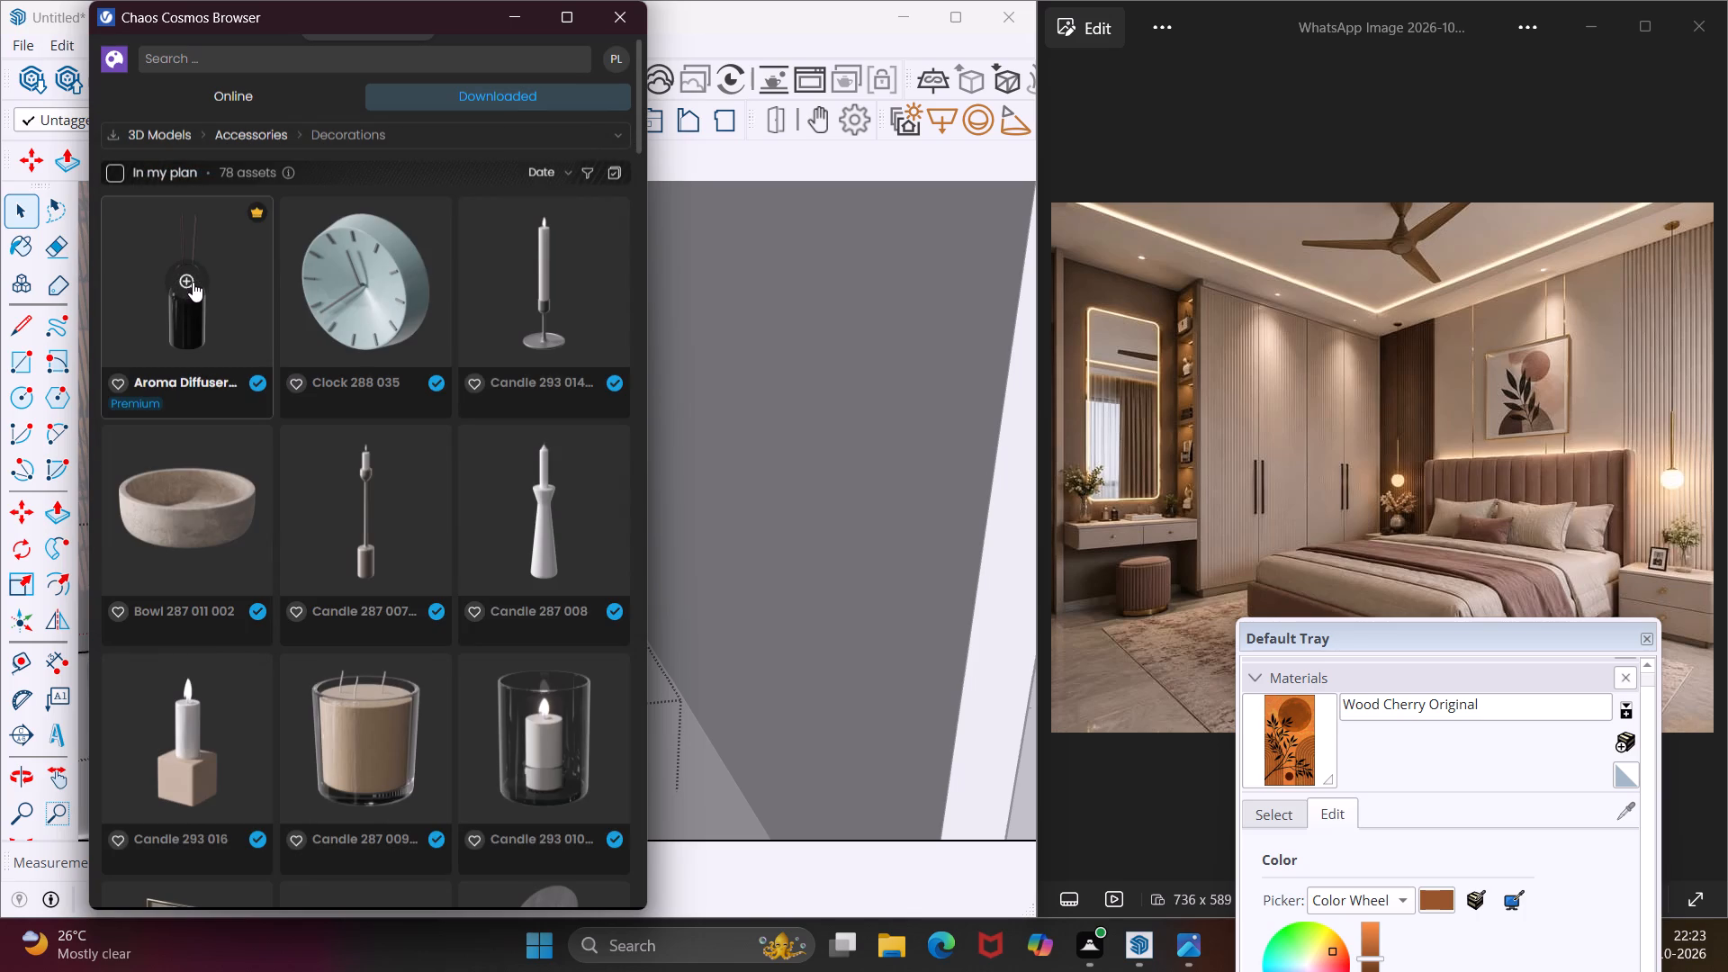
pyautogui.scroll(-4, 237, 430)
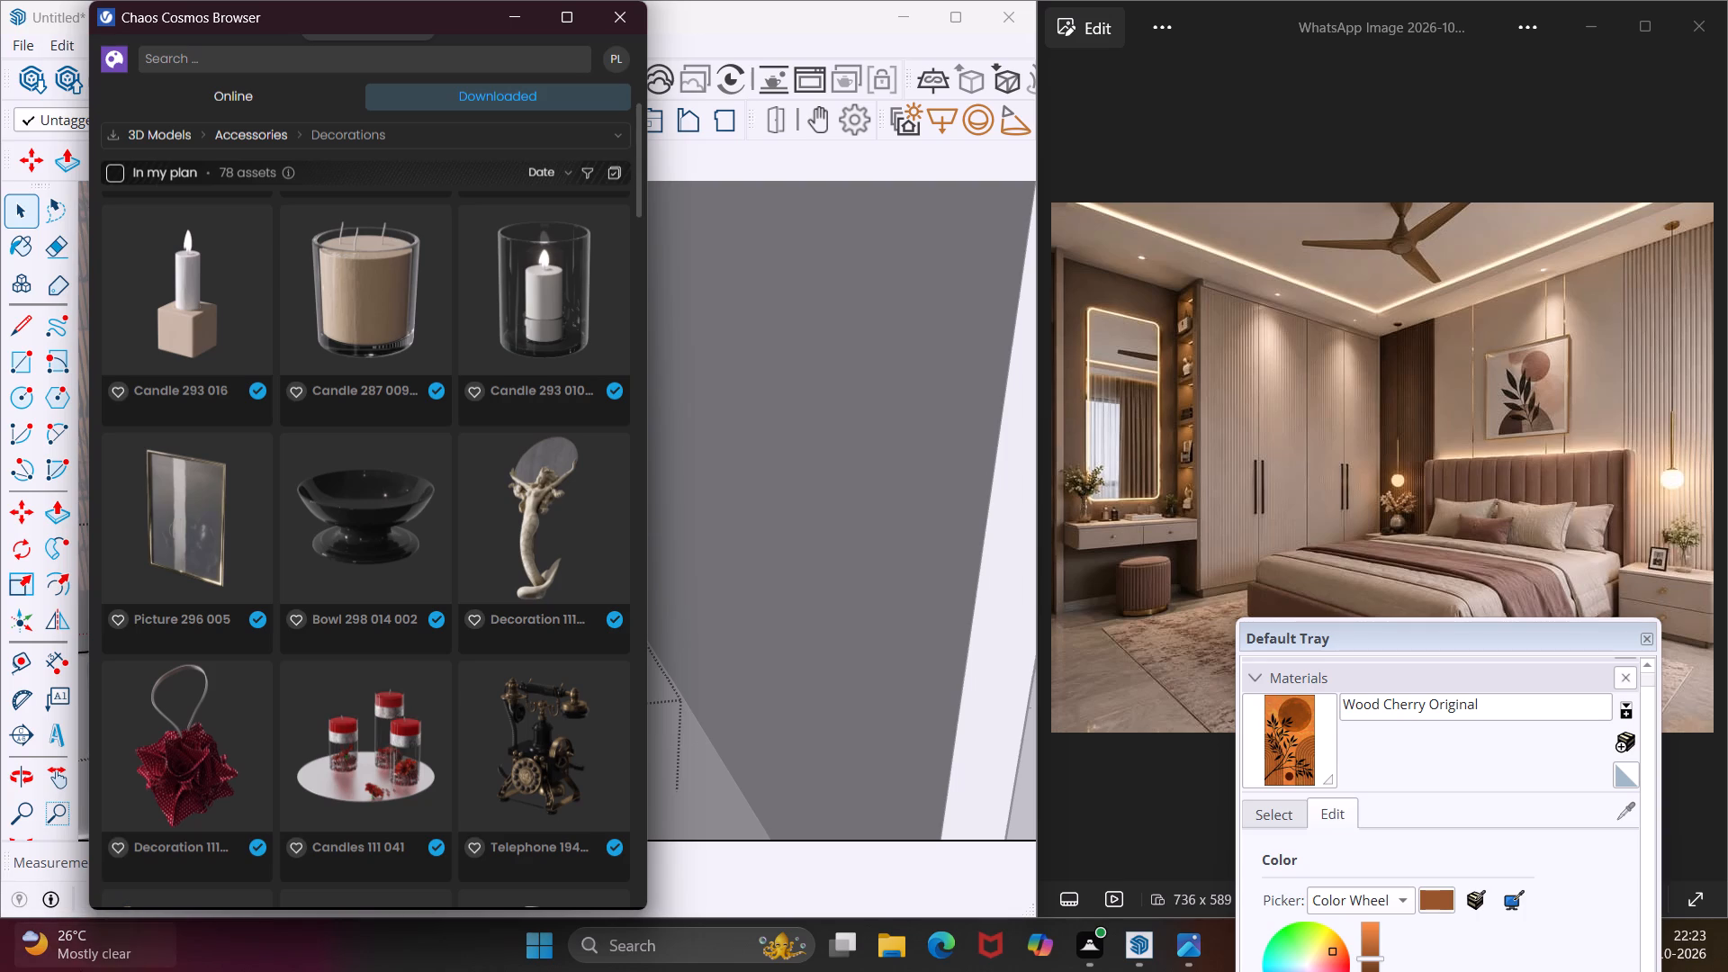
pyautogui.scroll(-4, 308, 627)
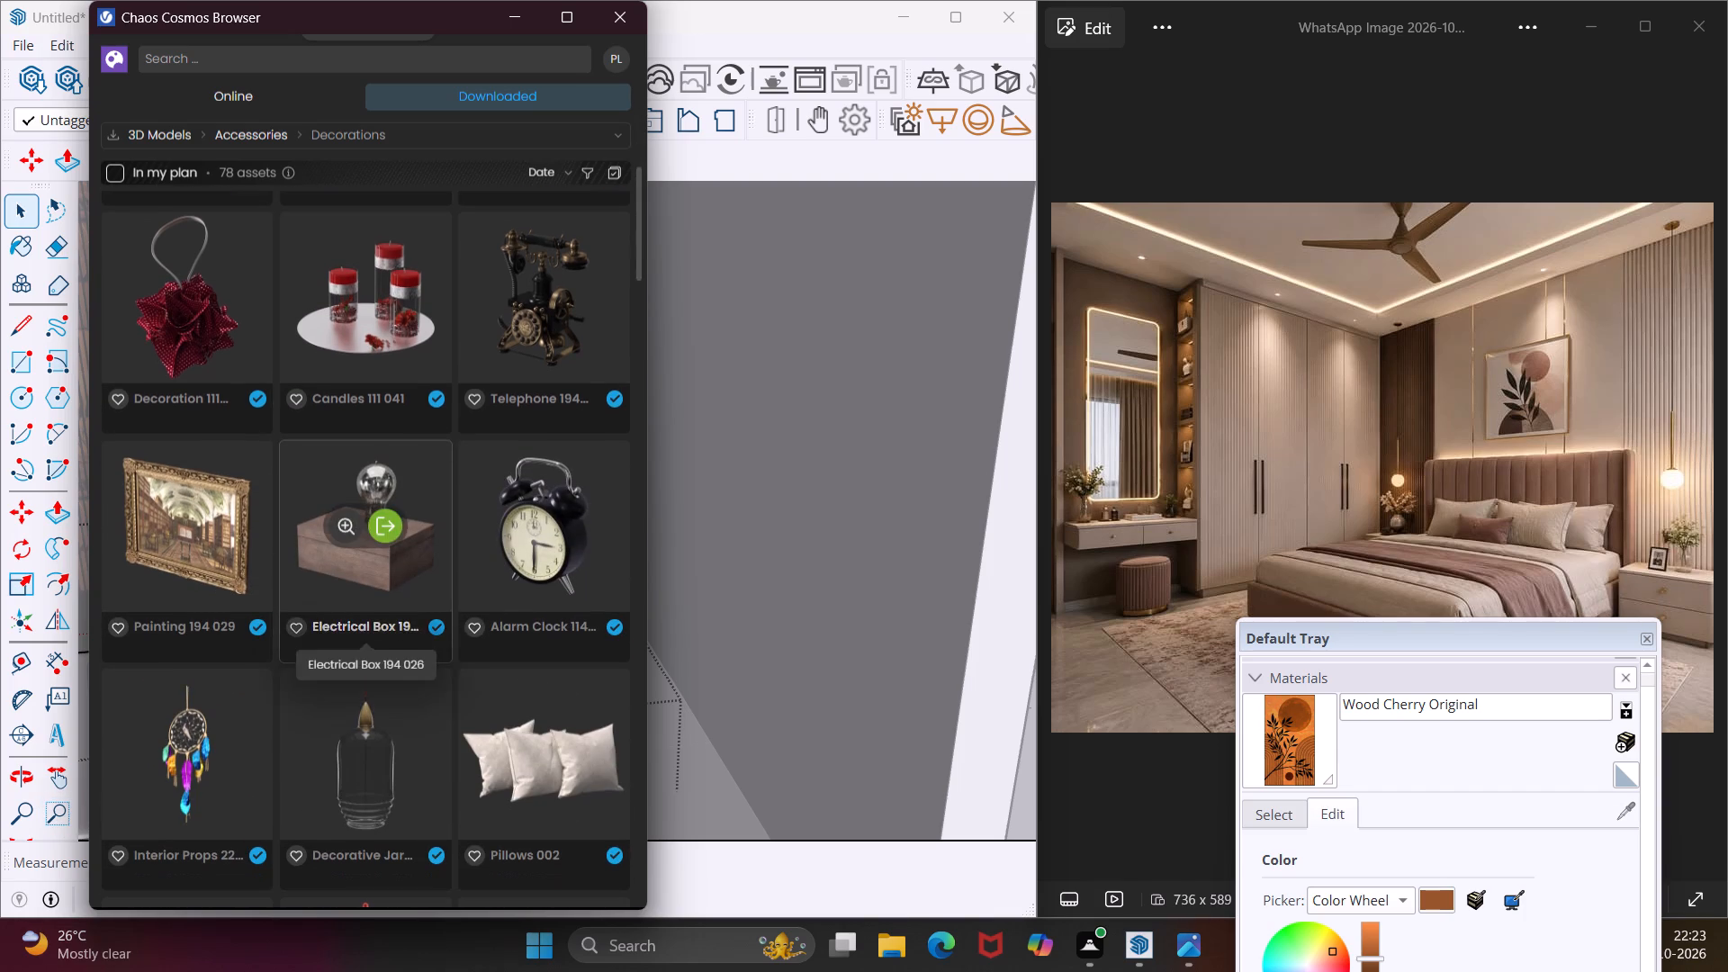
pyautogui.scroll(-4, 331, 628)
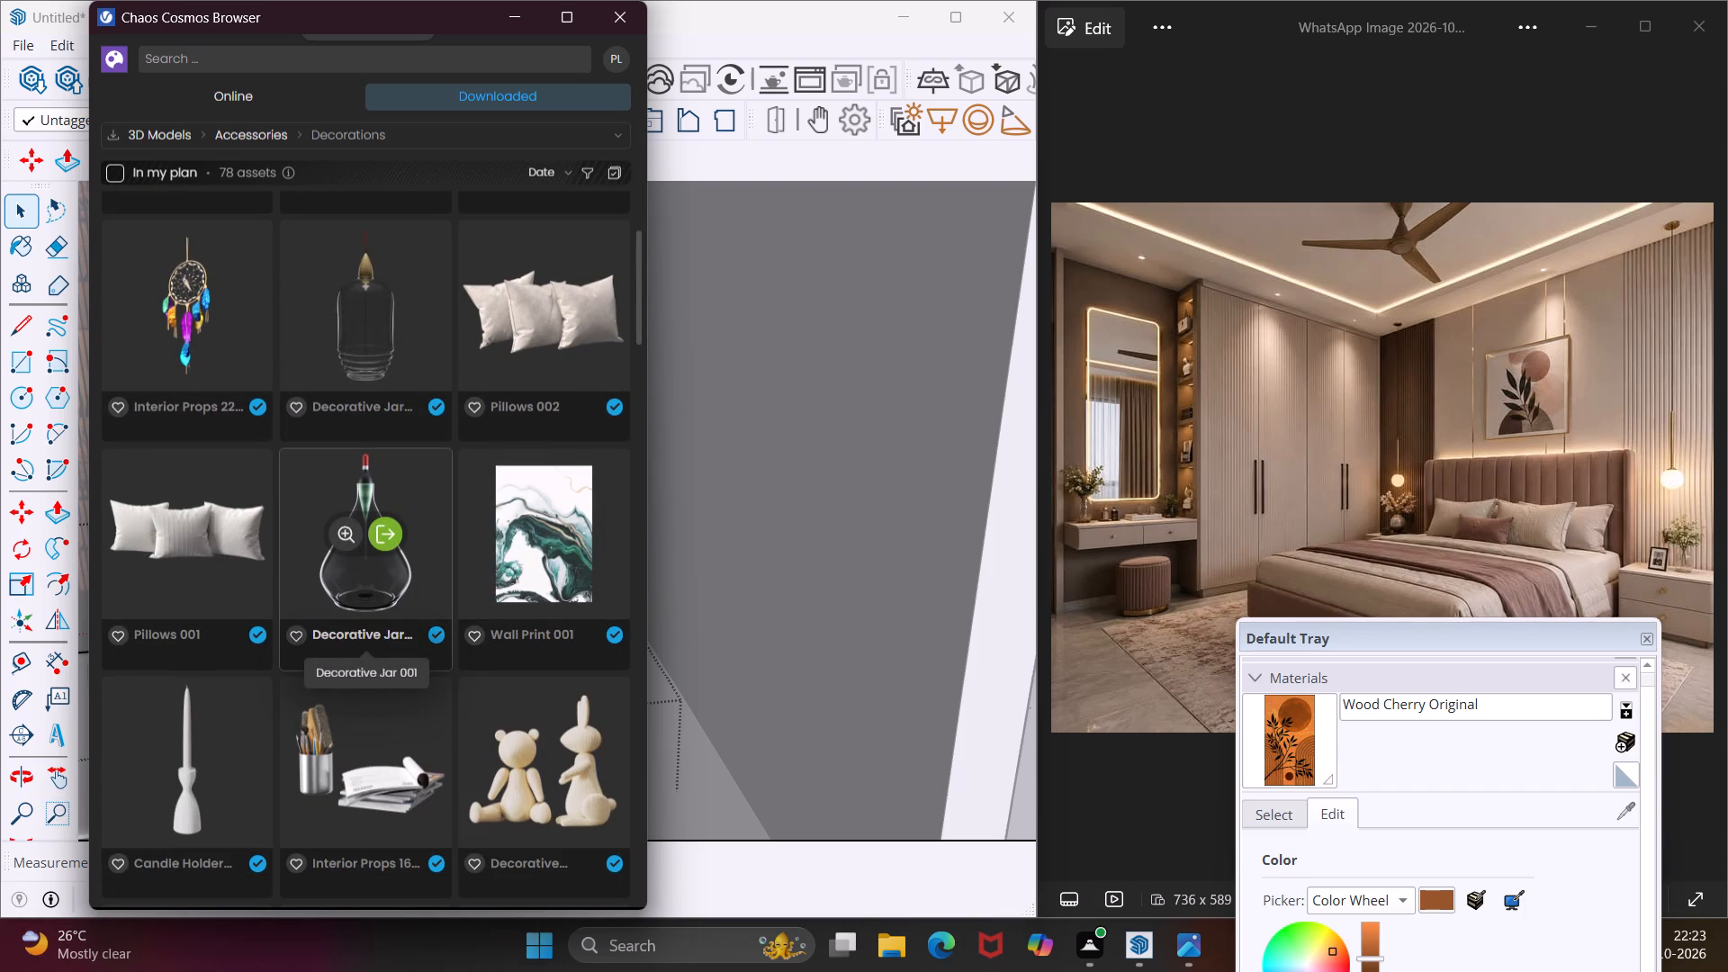
pyautogui.scroll(-4, 336, 629)
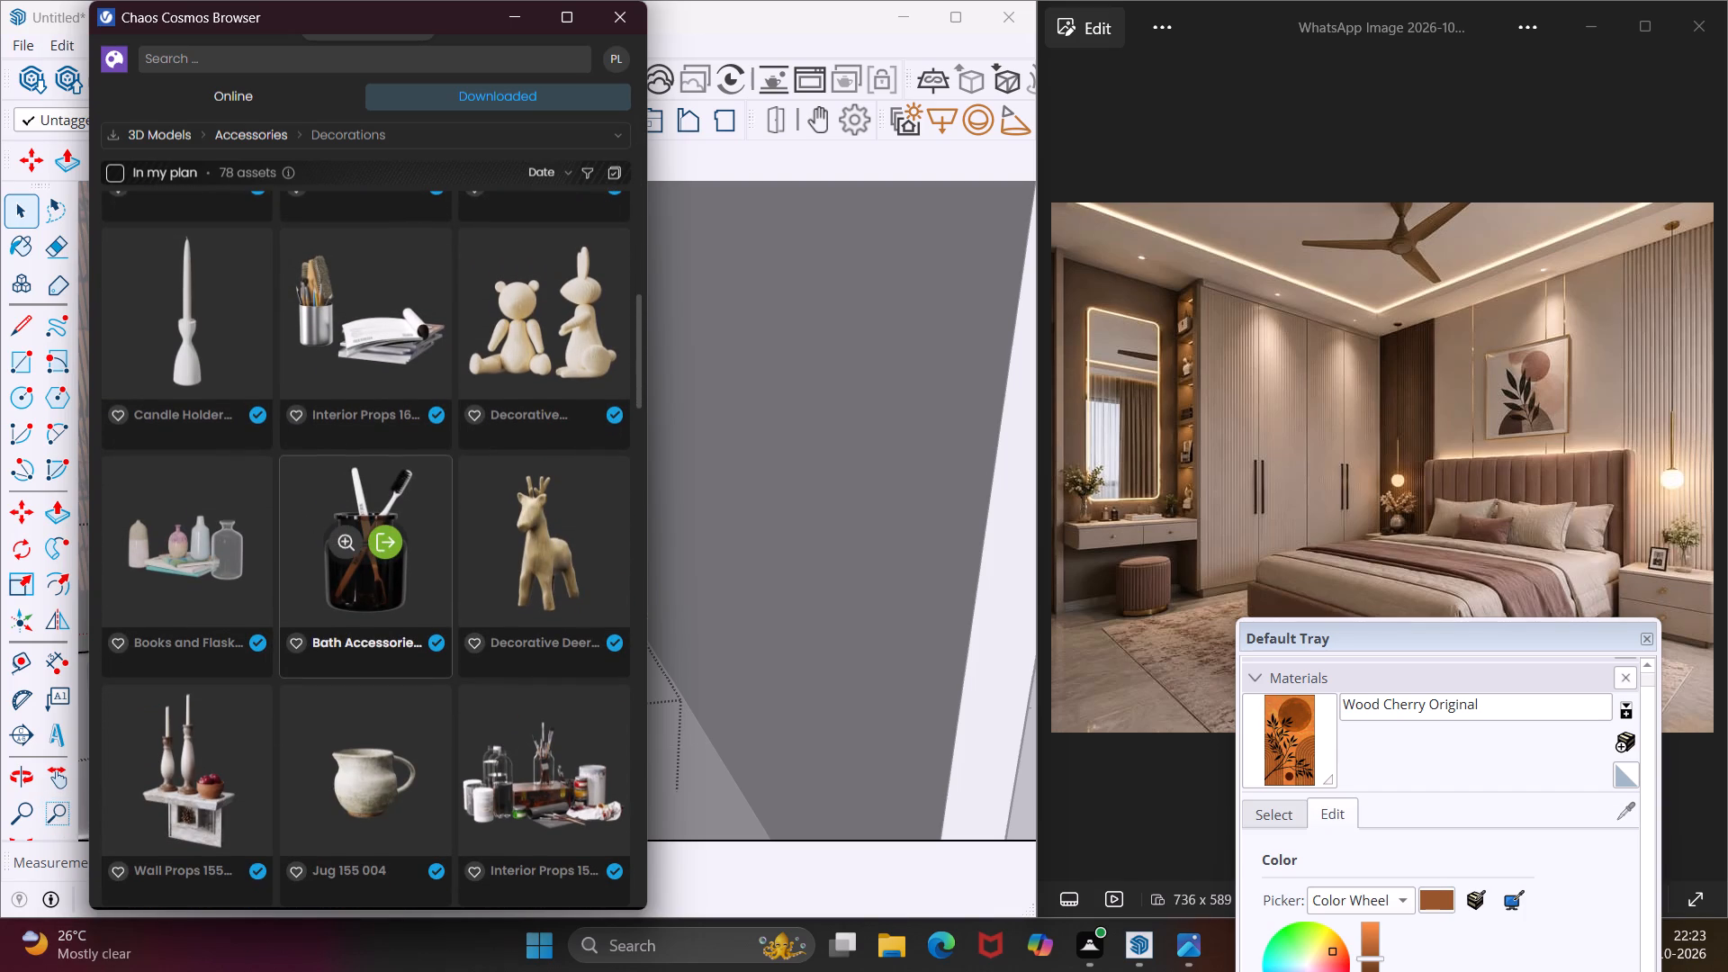
pyautogui.scroll(-4, 337, 629)
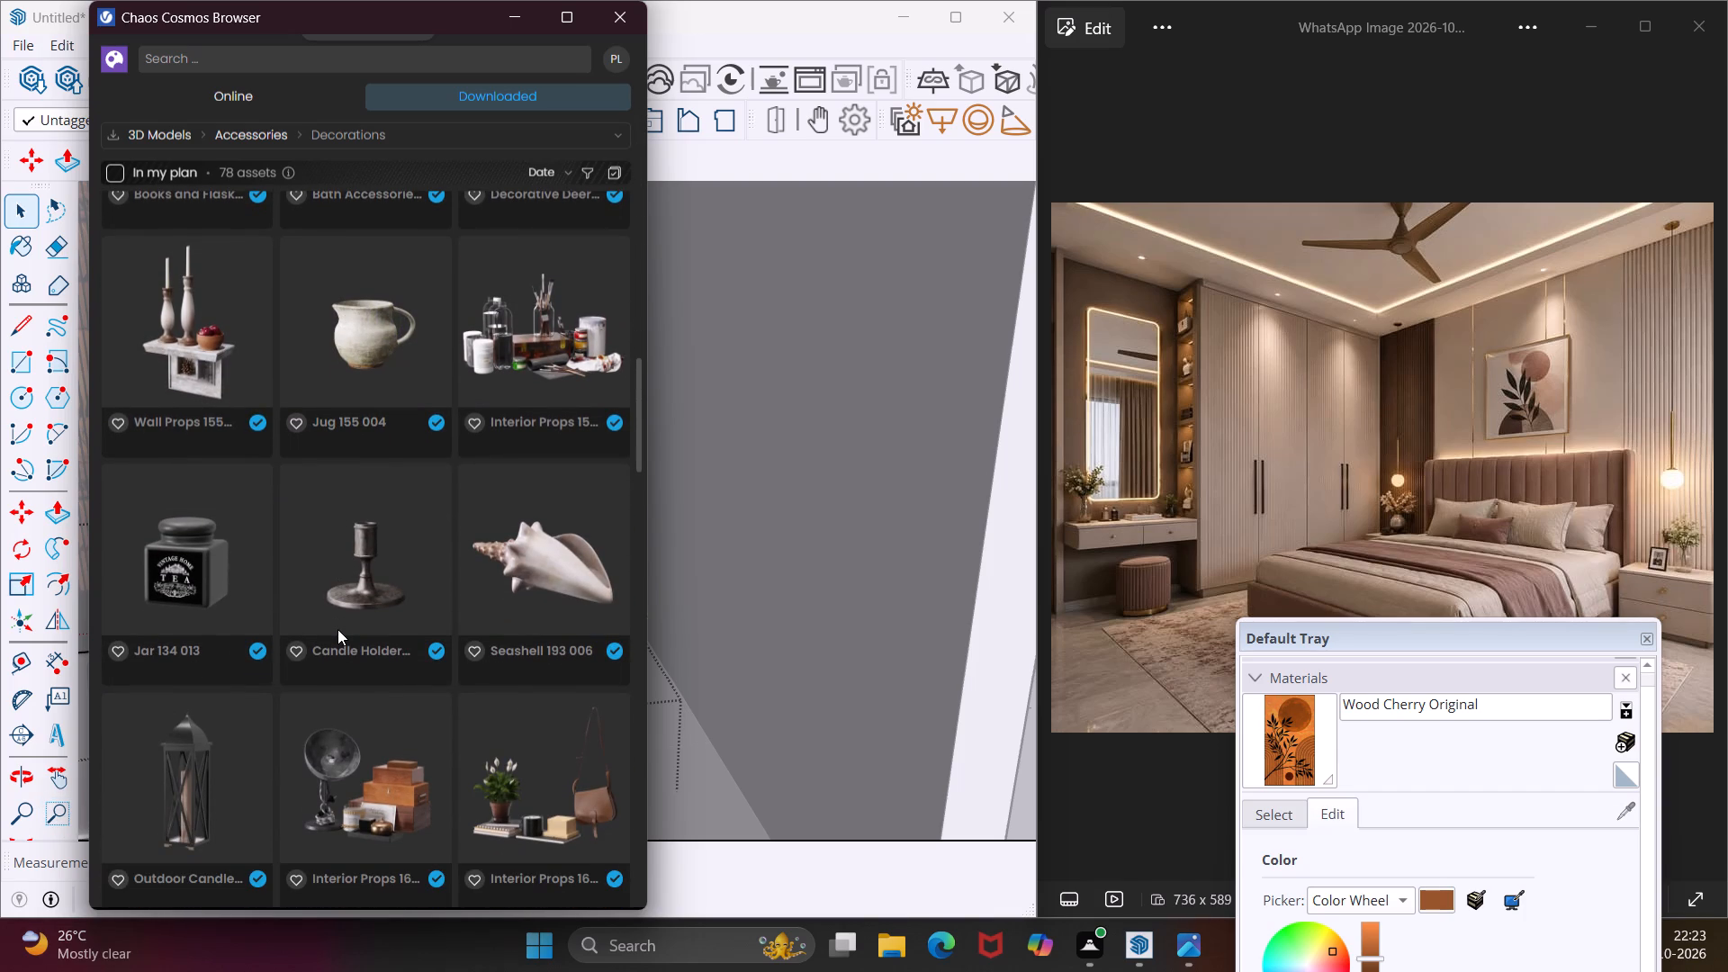
pyautogui.scroll(-2, 337, 629)
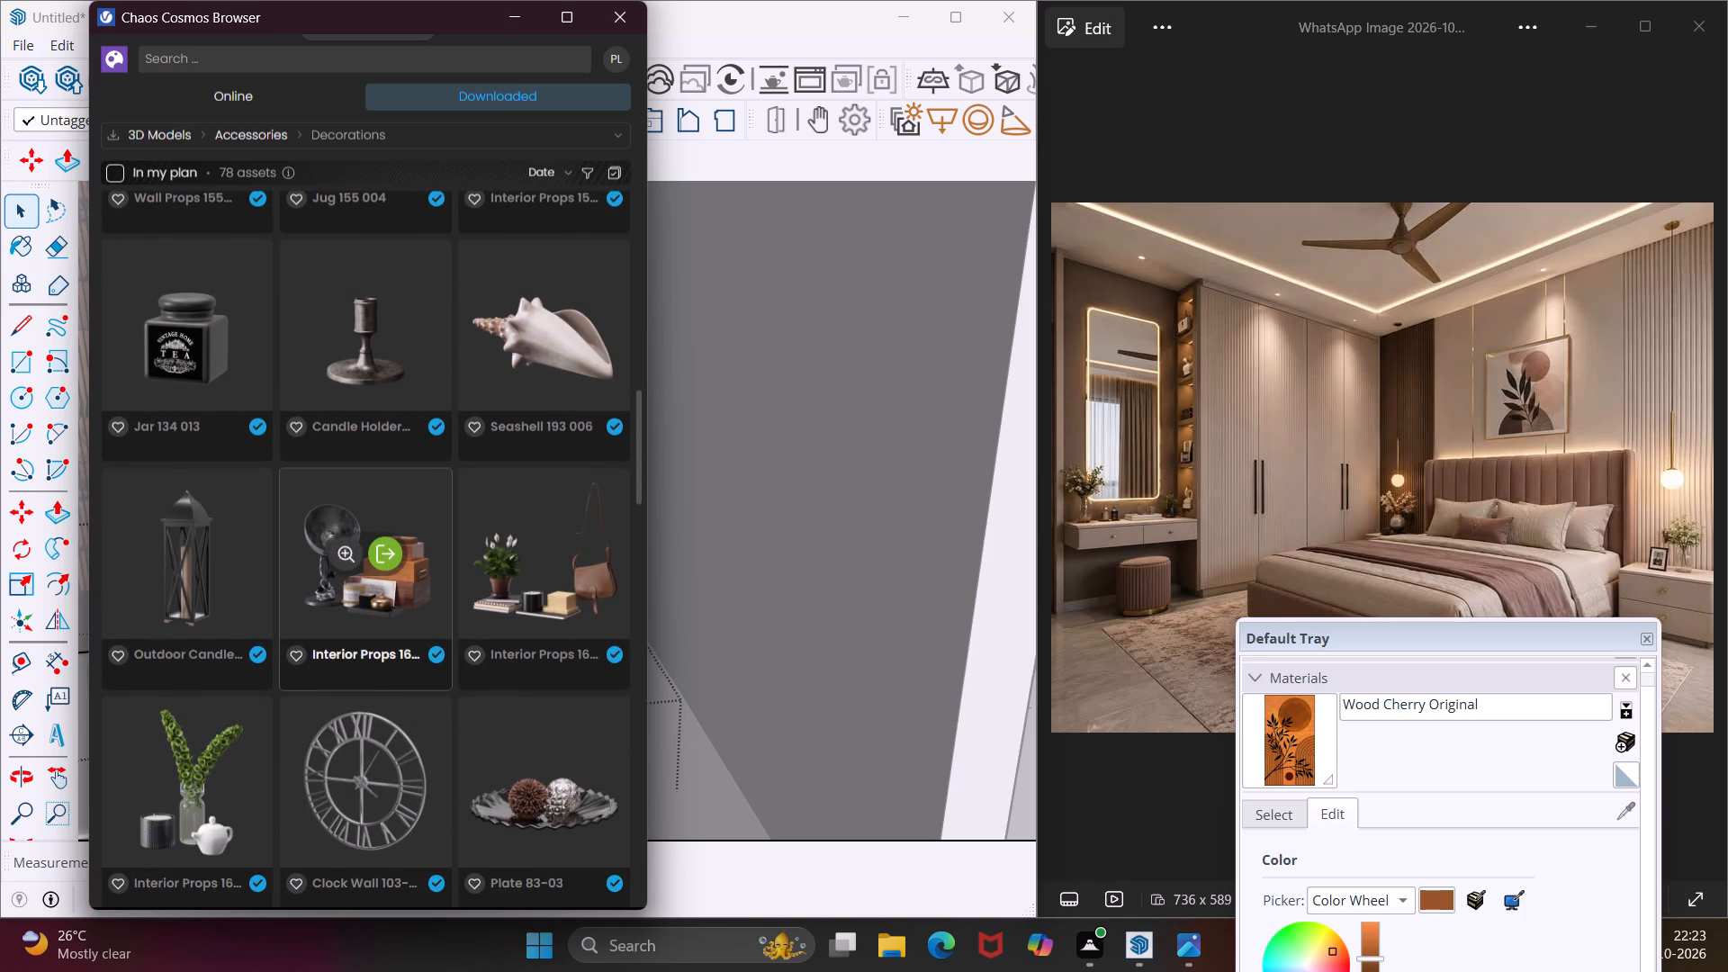
pyautogui.scroll(-8, 337, 629)
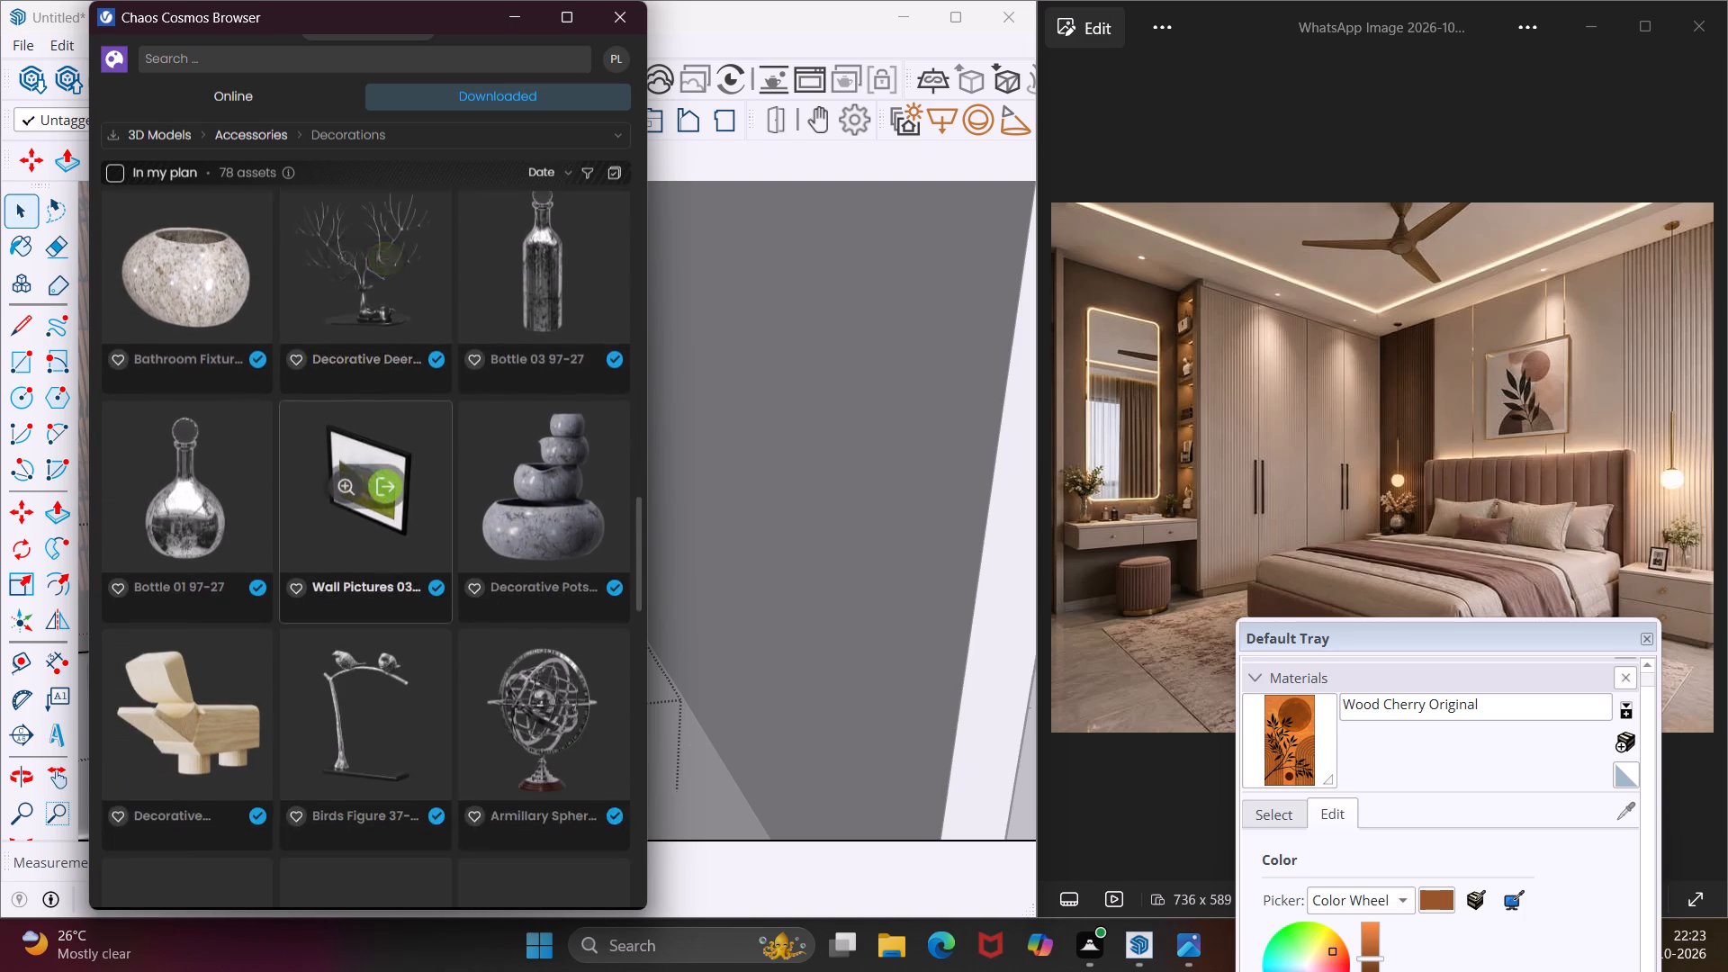
pyautogui.scroll(-7, 337, 629)
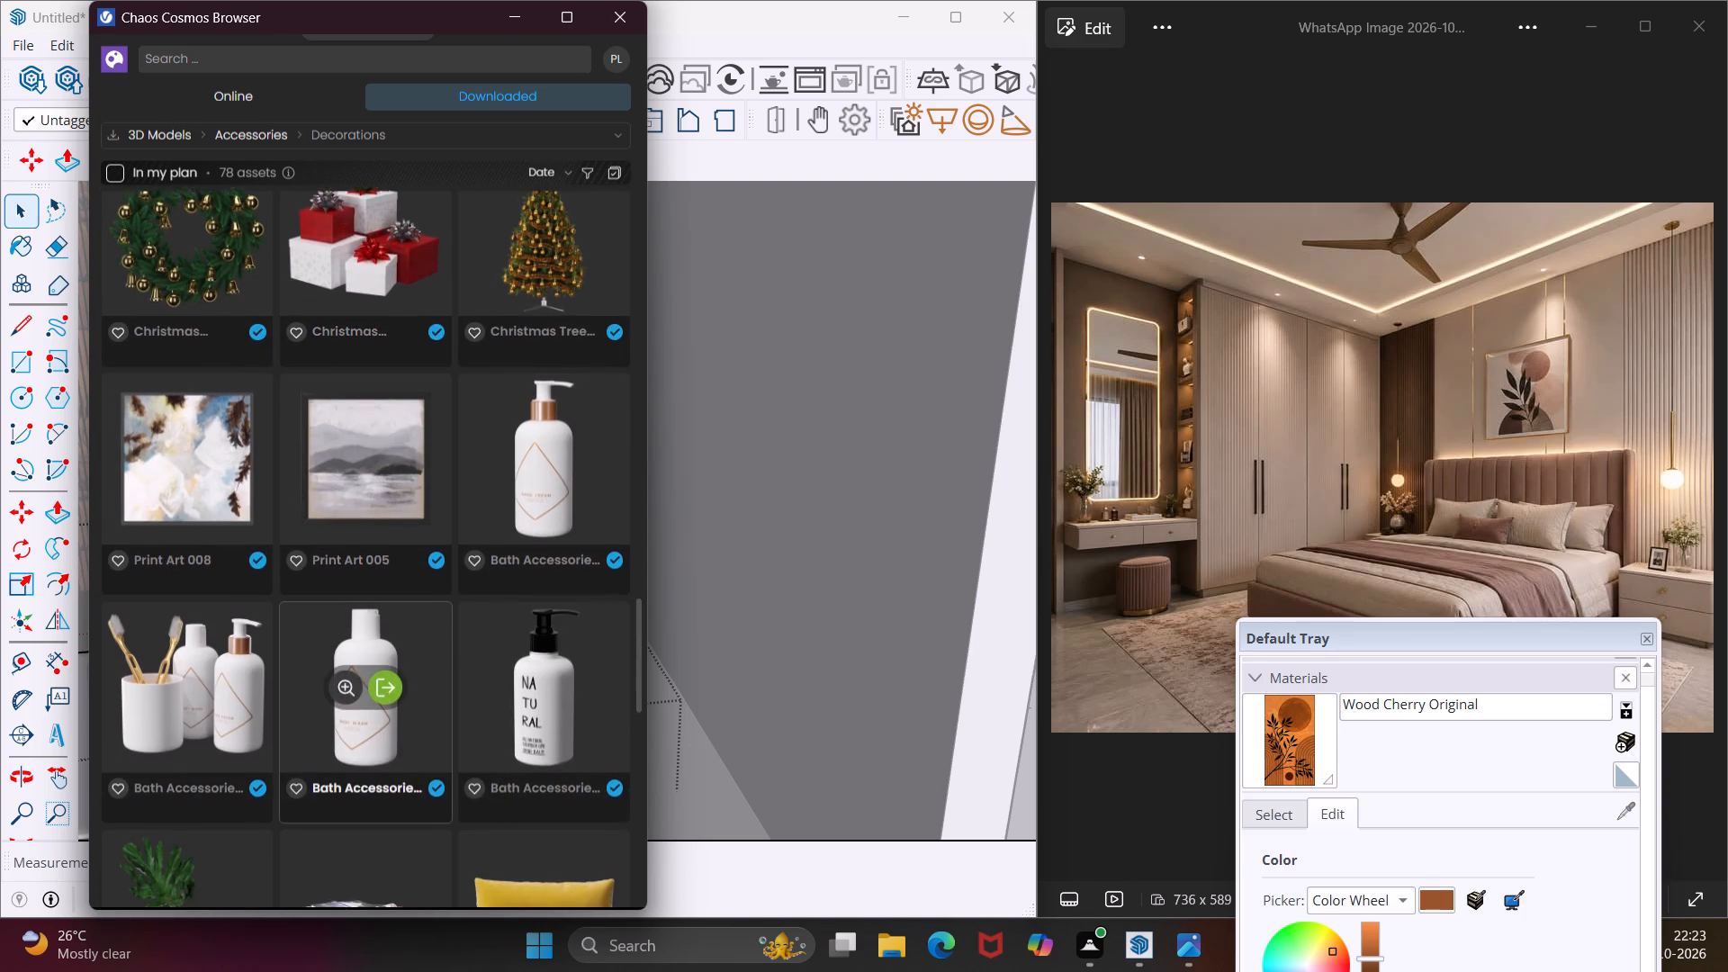
pyautogui.scroll(-5, 337, 629)
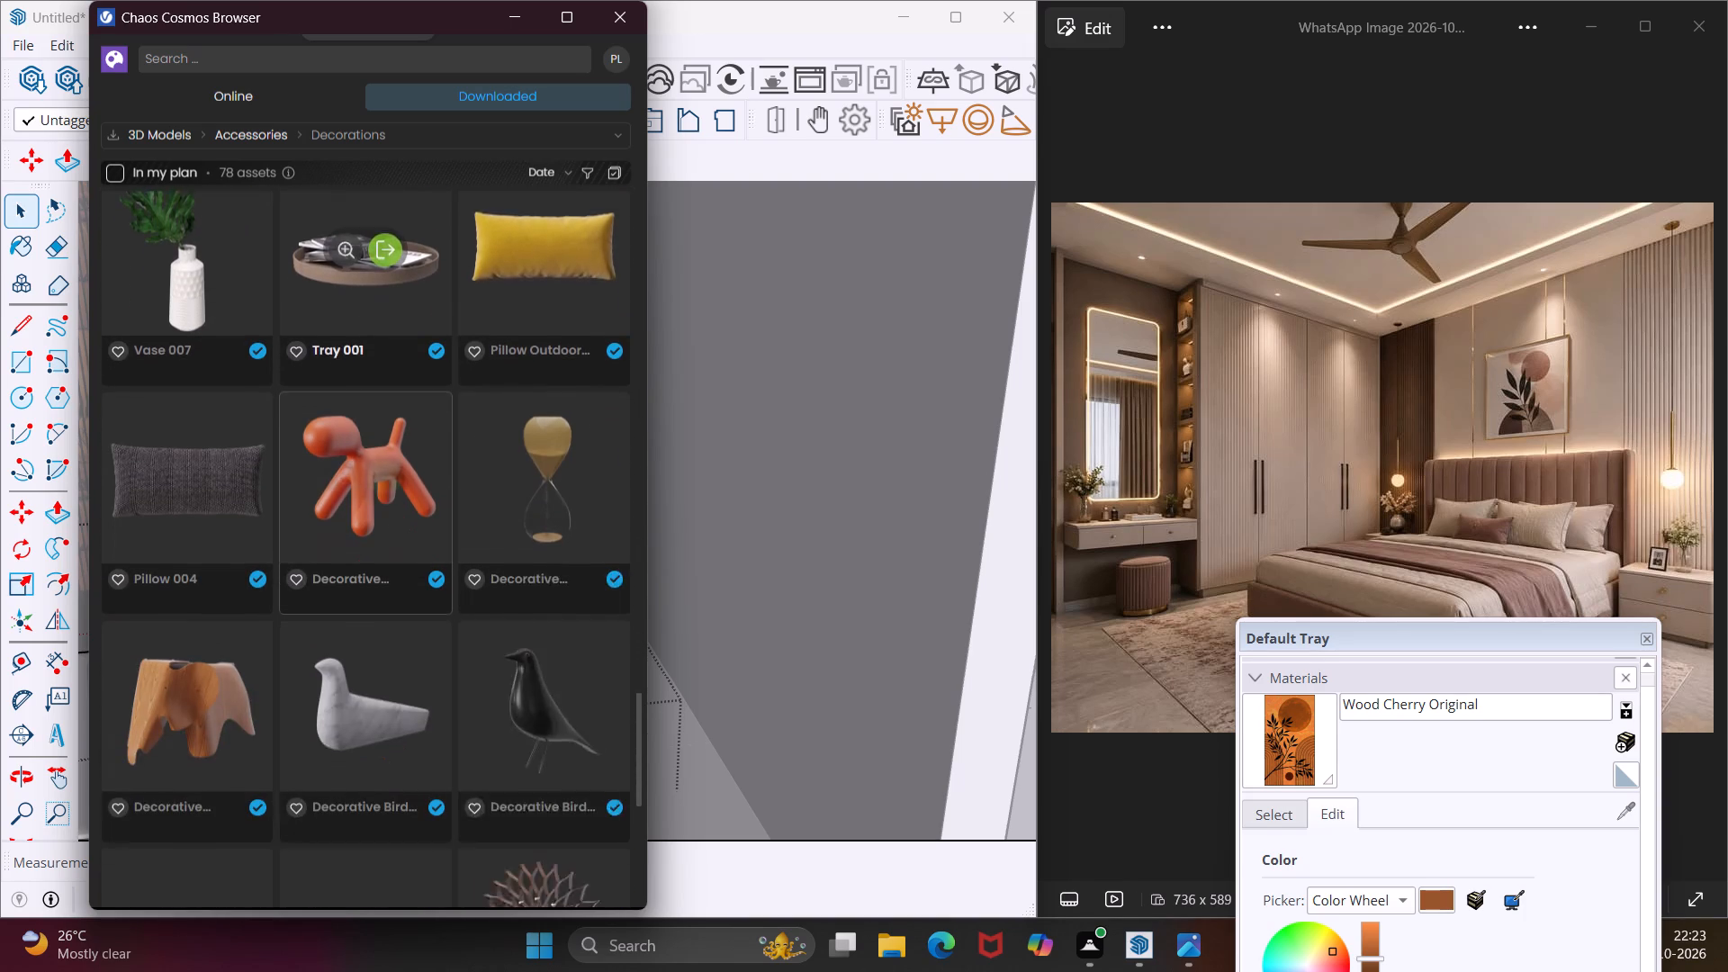
pyautogui.scroll(-6, 337, 629)
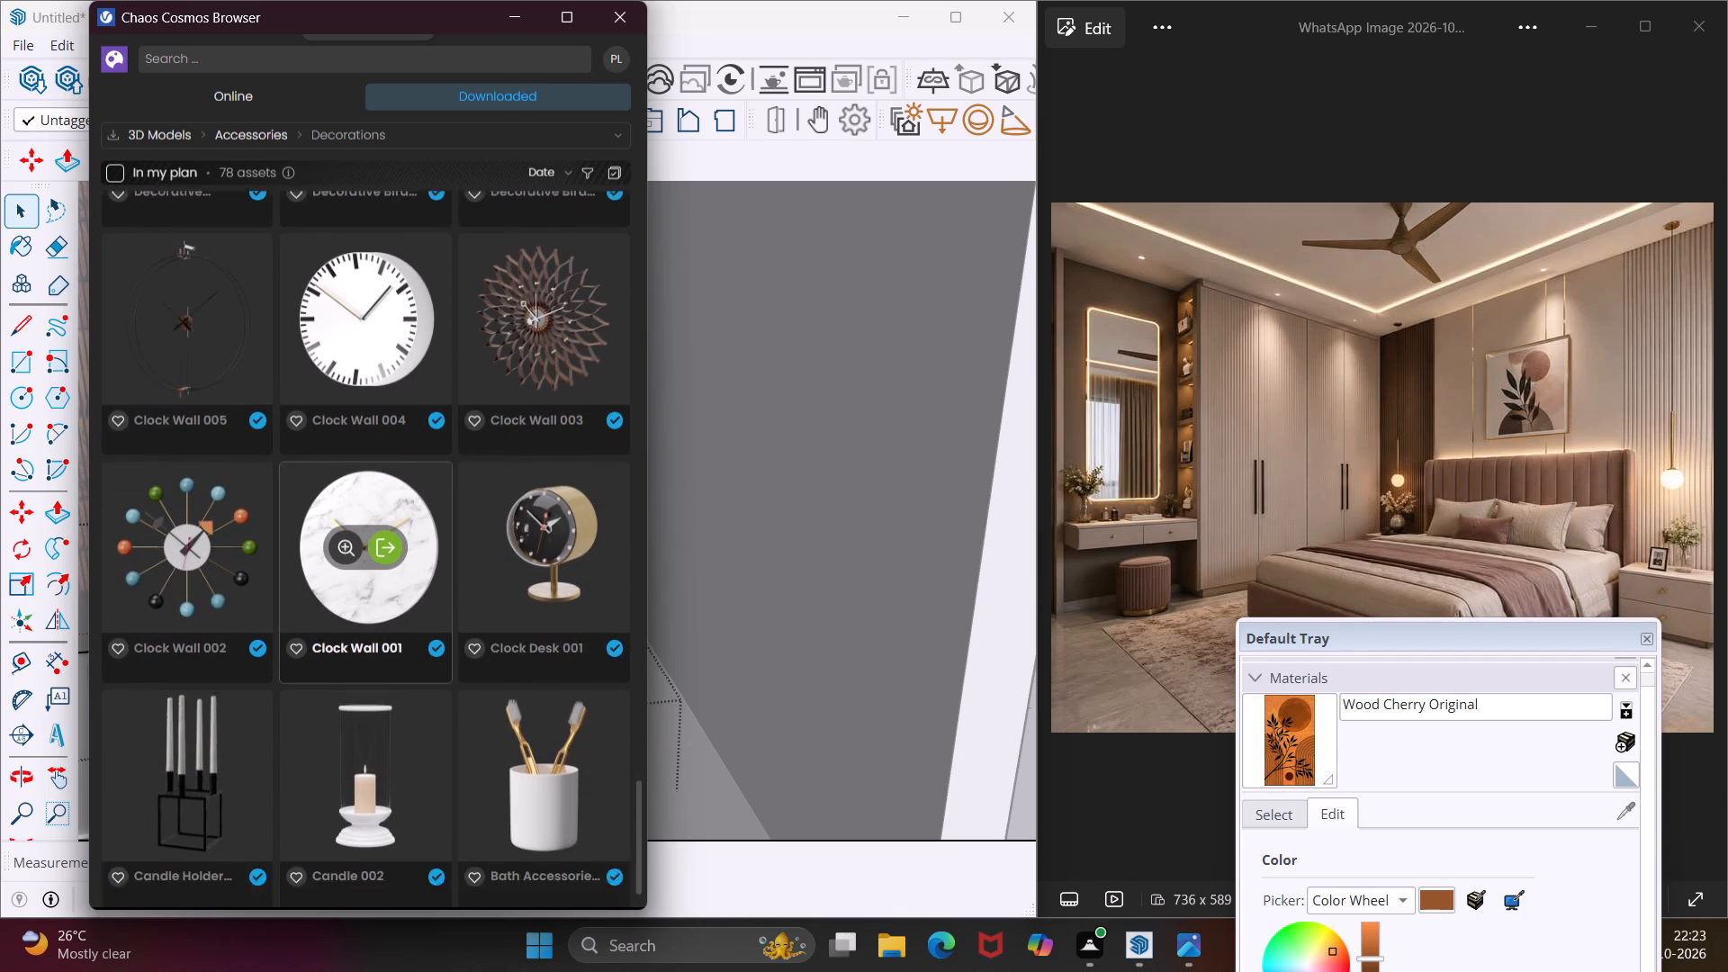
pyautogui.scroll(-3, 337, 629)
pyautogui.scroll(6, 337, 629)
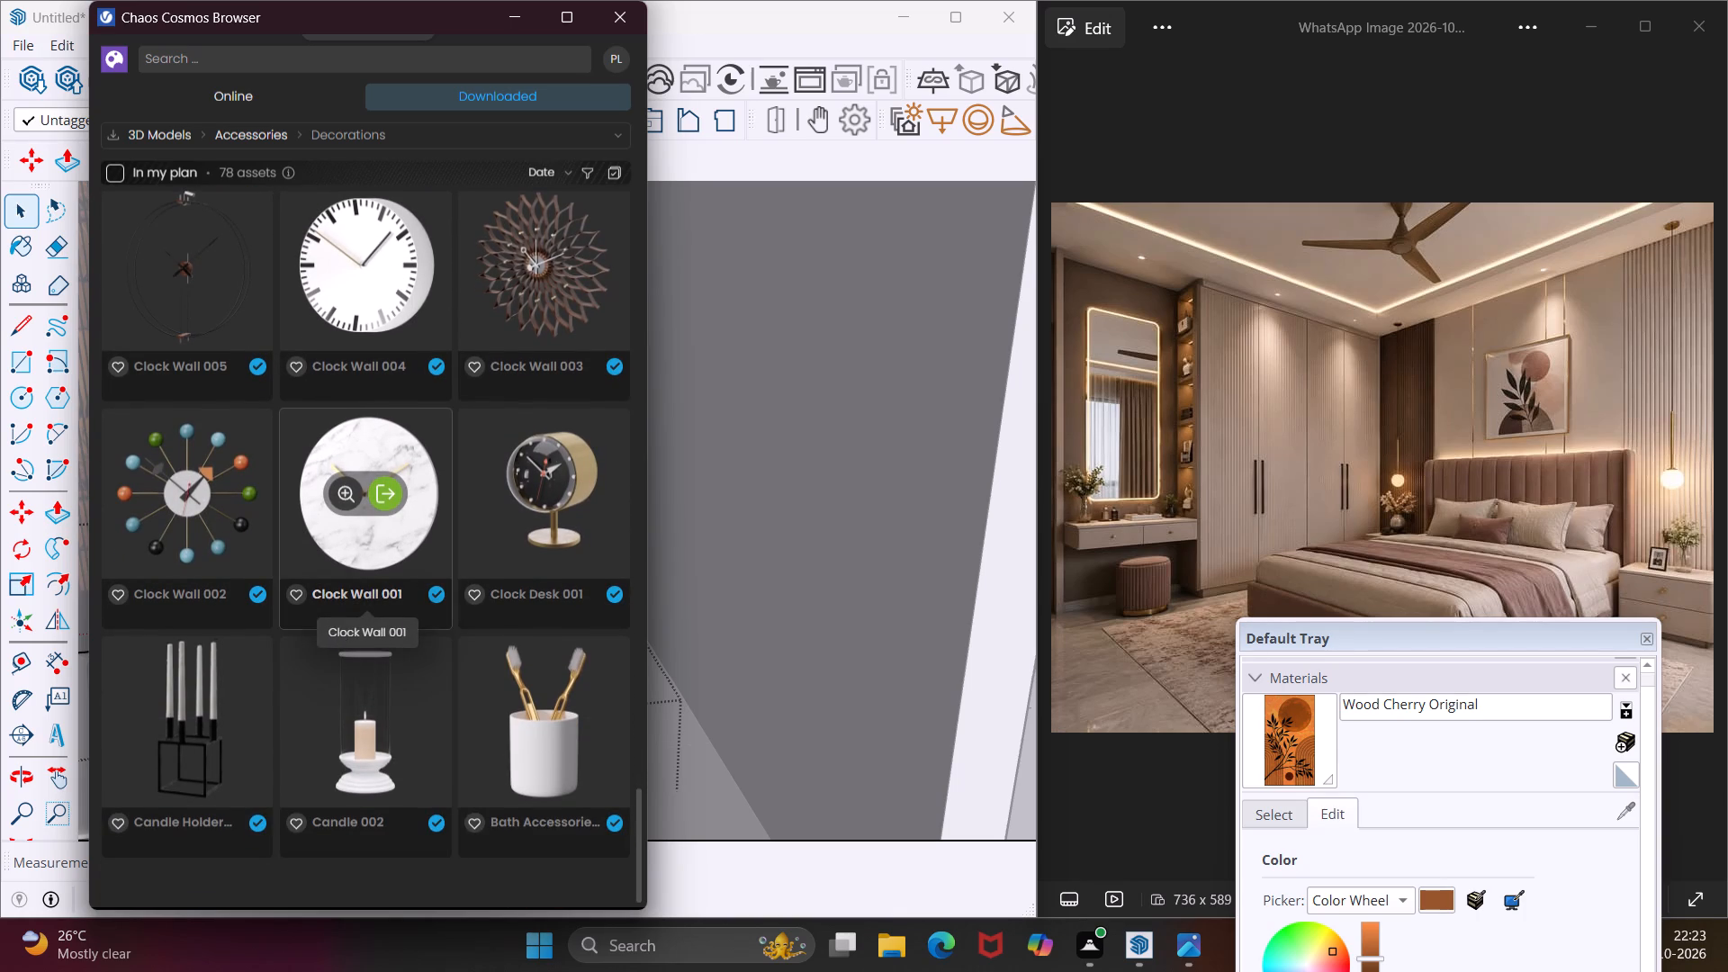
pyautogui.scroll(9, 329, 456)
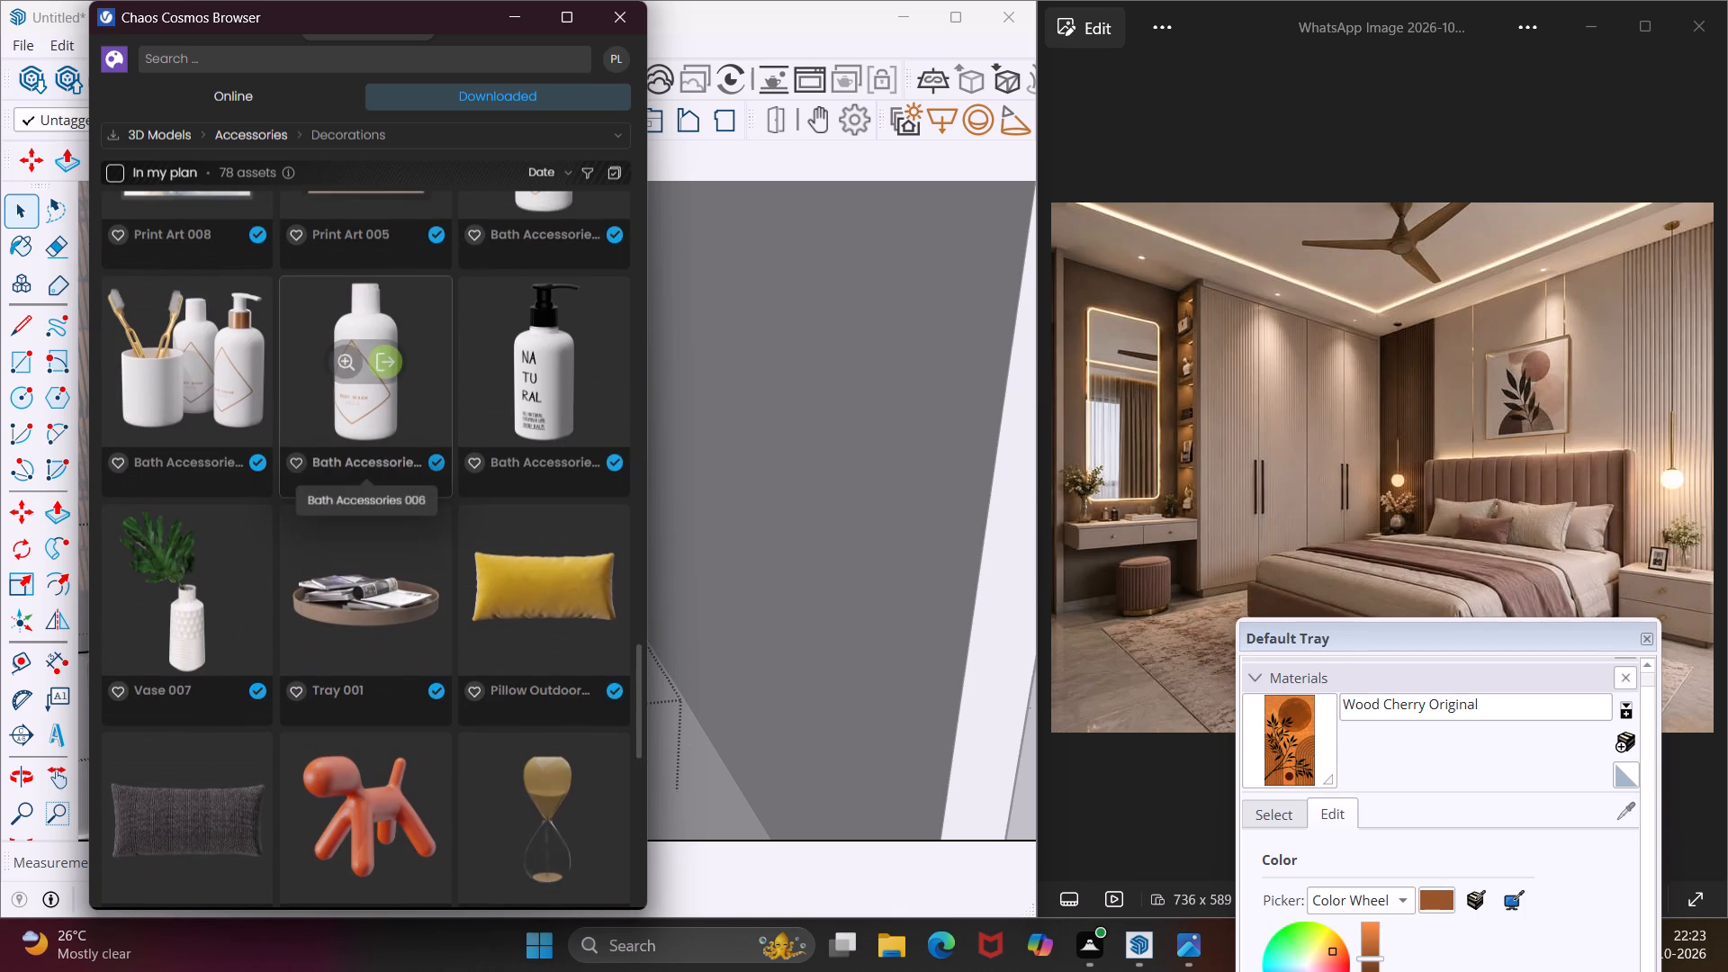
pyautogui.scroll(3, 317, 460)
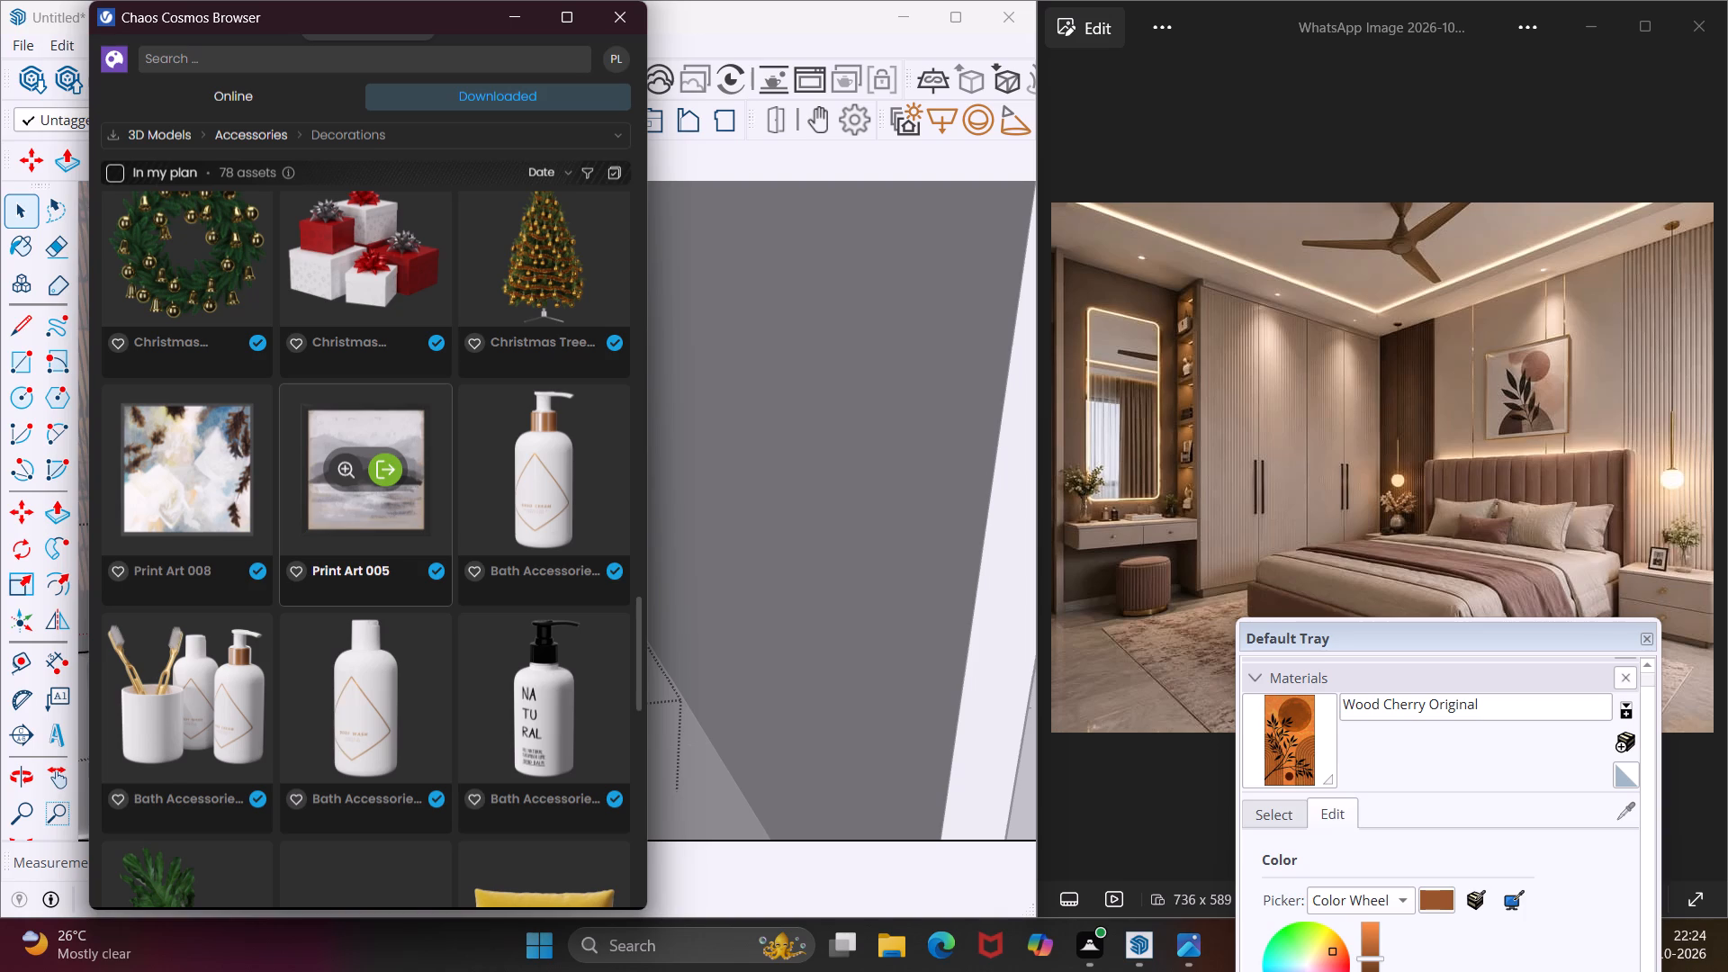
pyautogui.scroll(5, 317, 460)
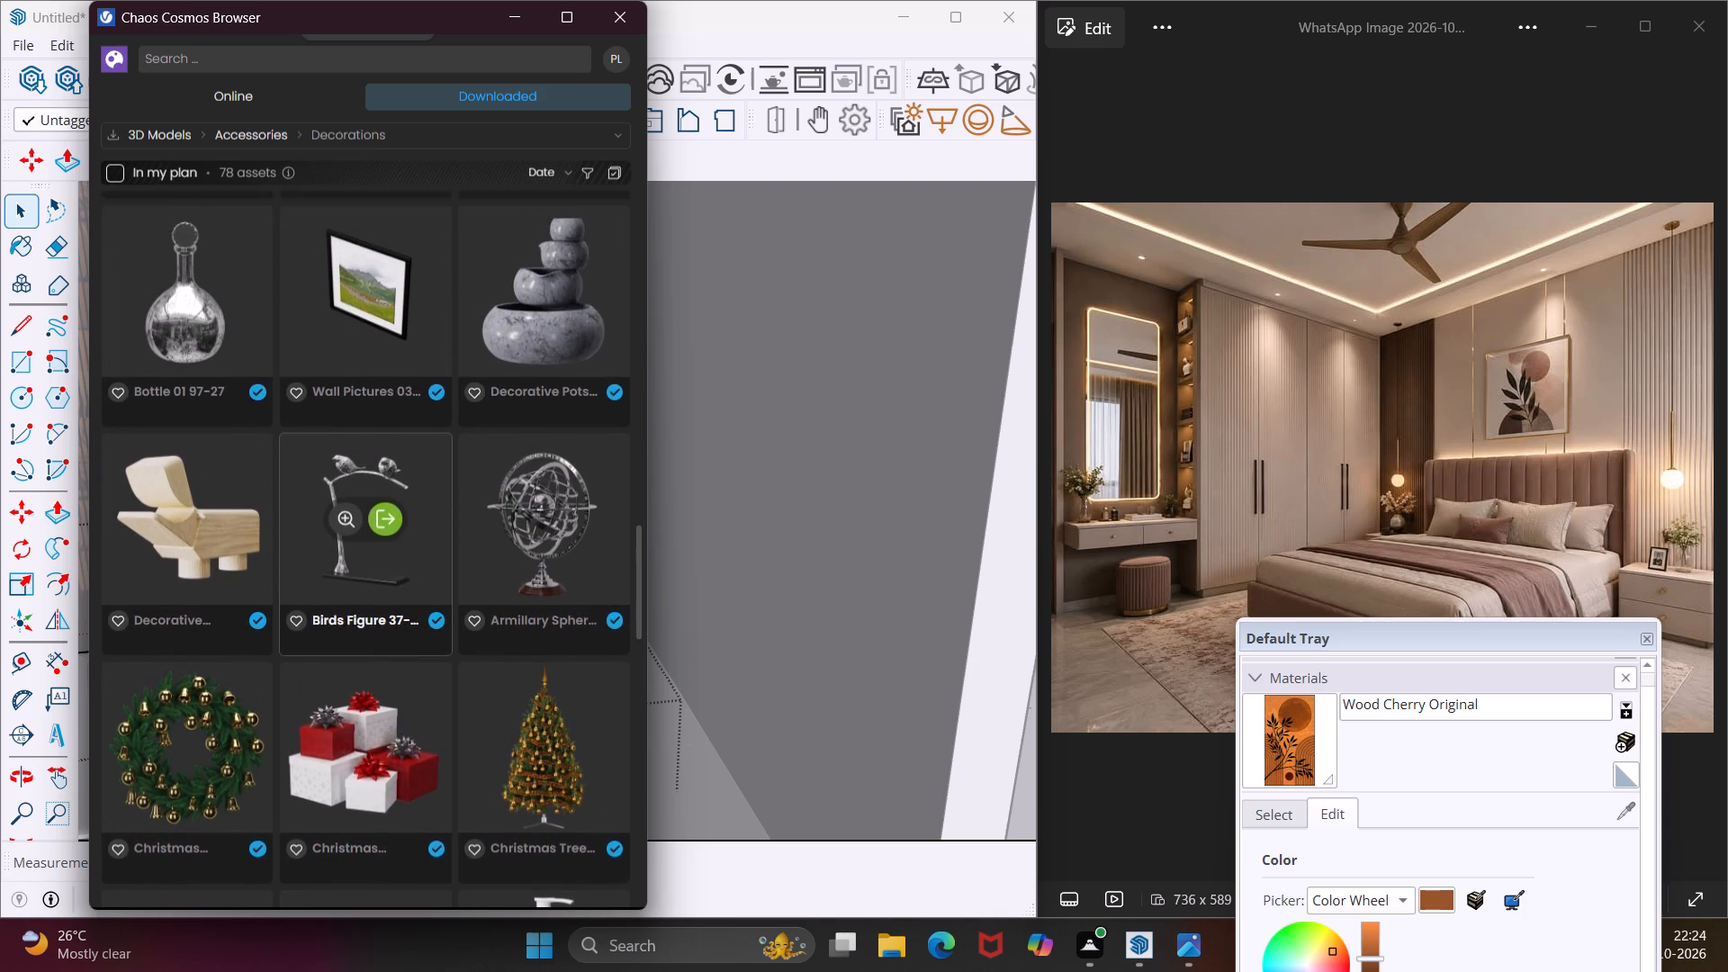
pyautogui.scroll(7, 317, 460)
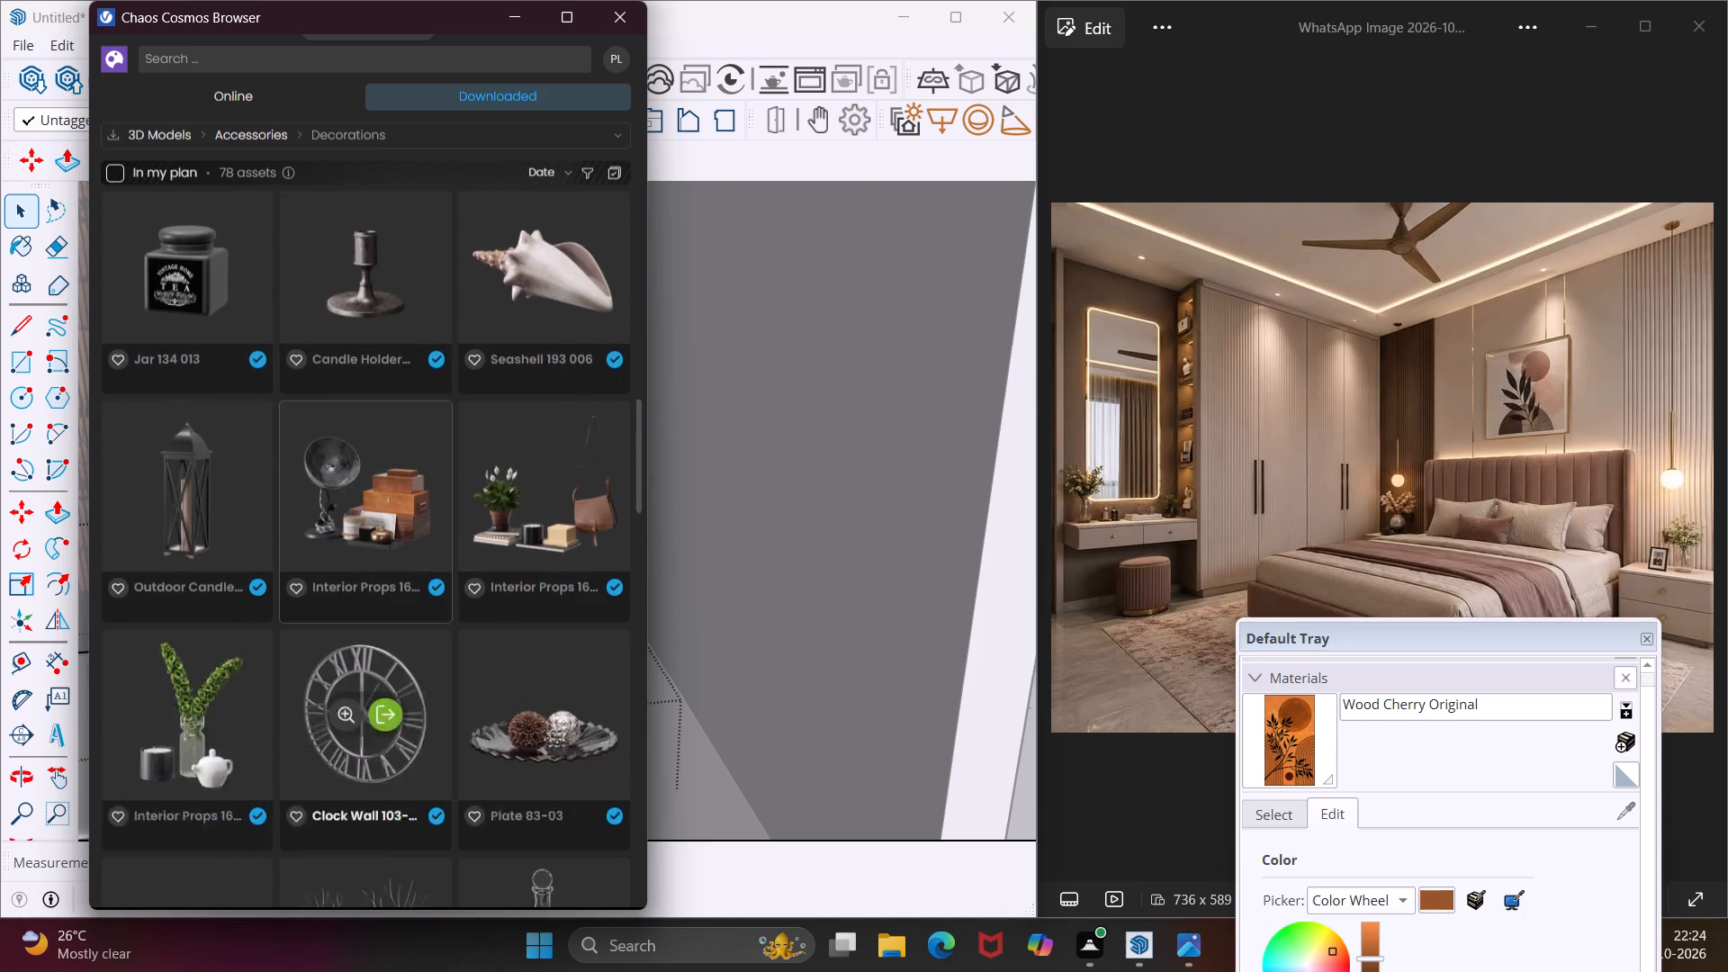
pyautogui.scroll(6, 317, 460)
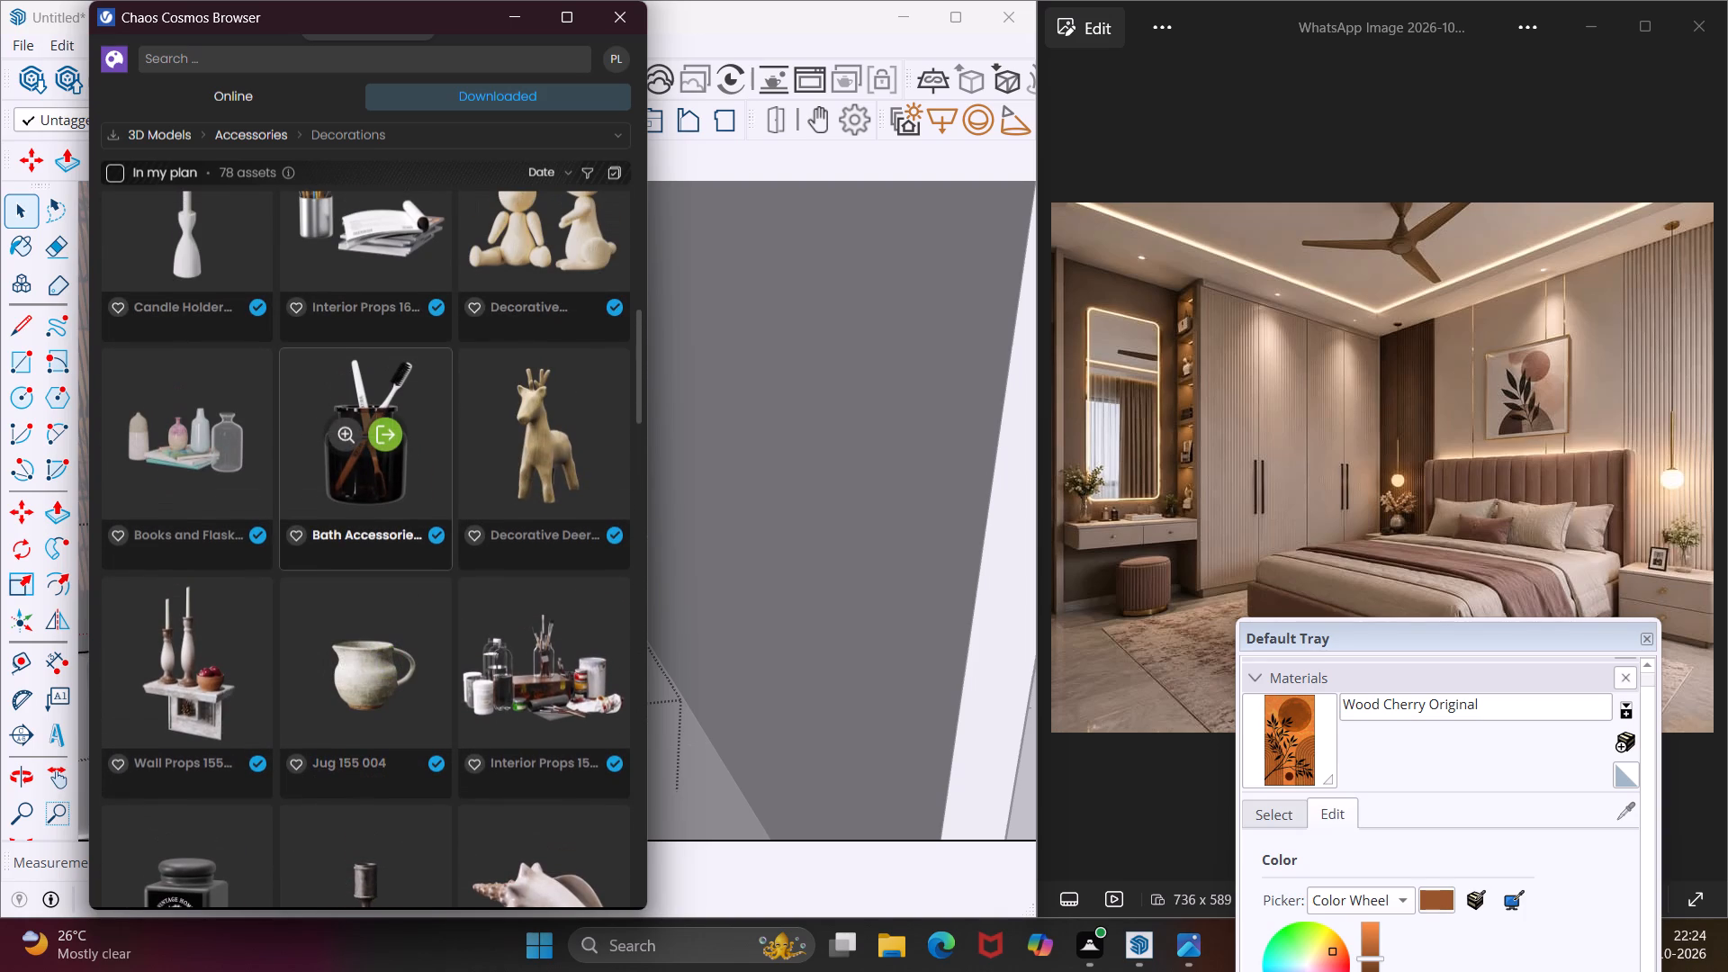
pyautogui.scroll(9, 317, 460)
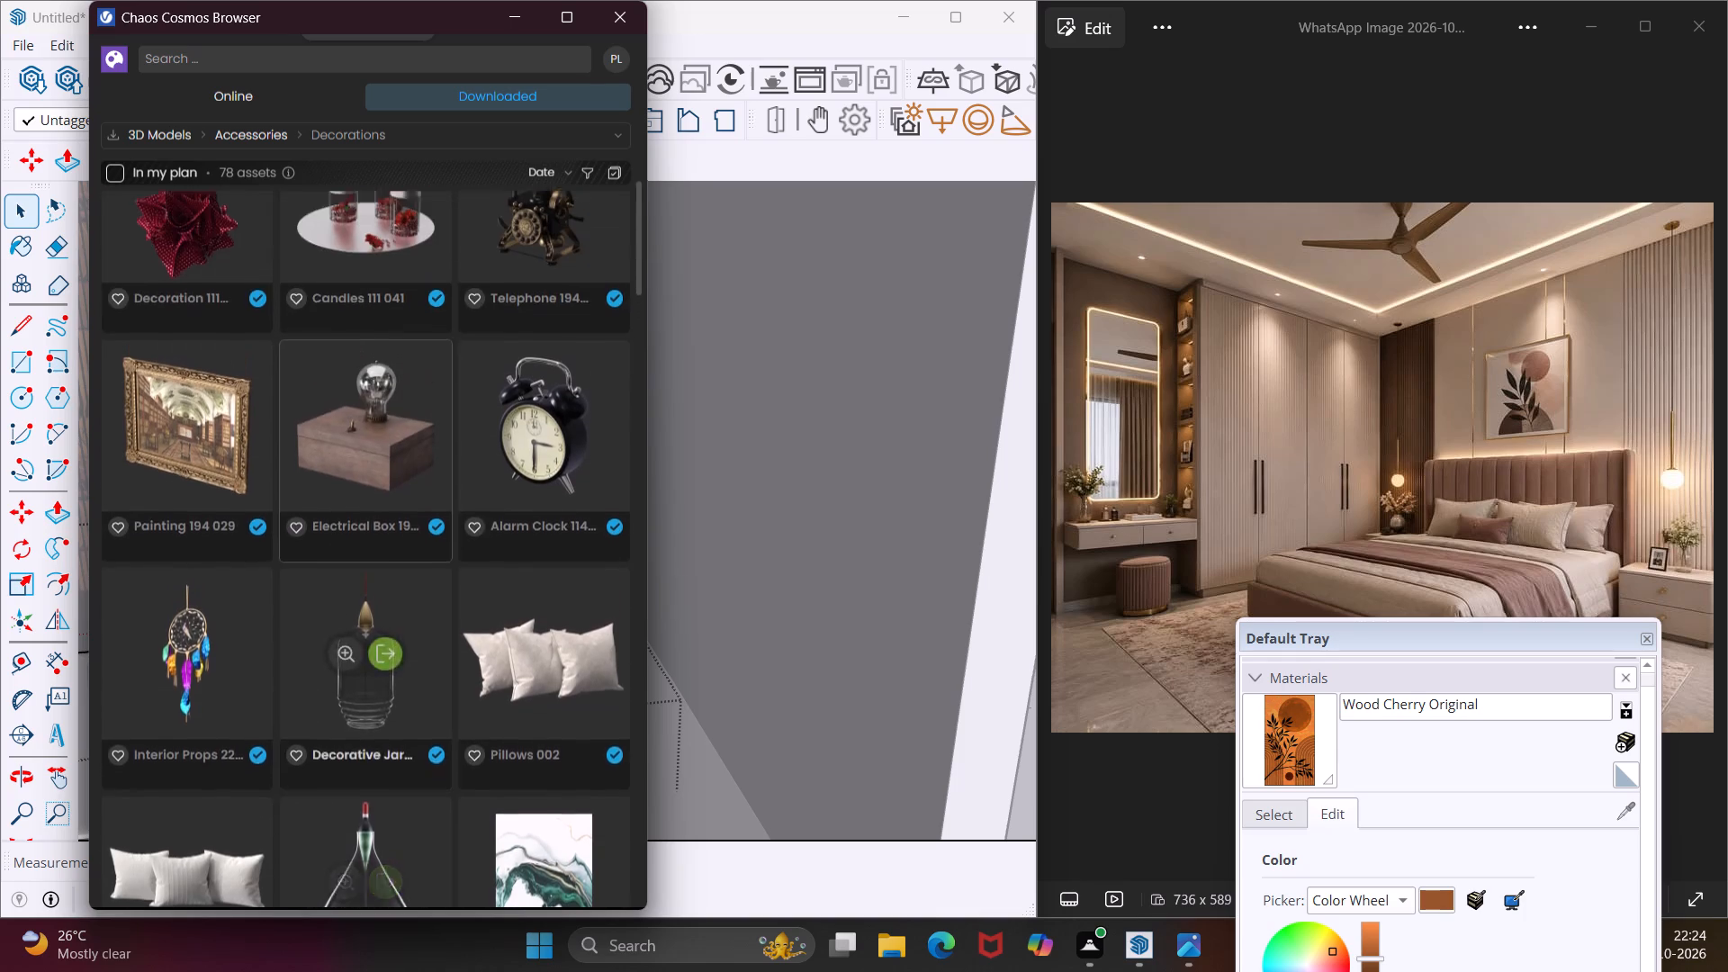
pyautogui.scroll(11, 317, 460)
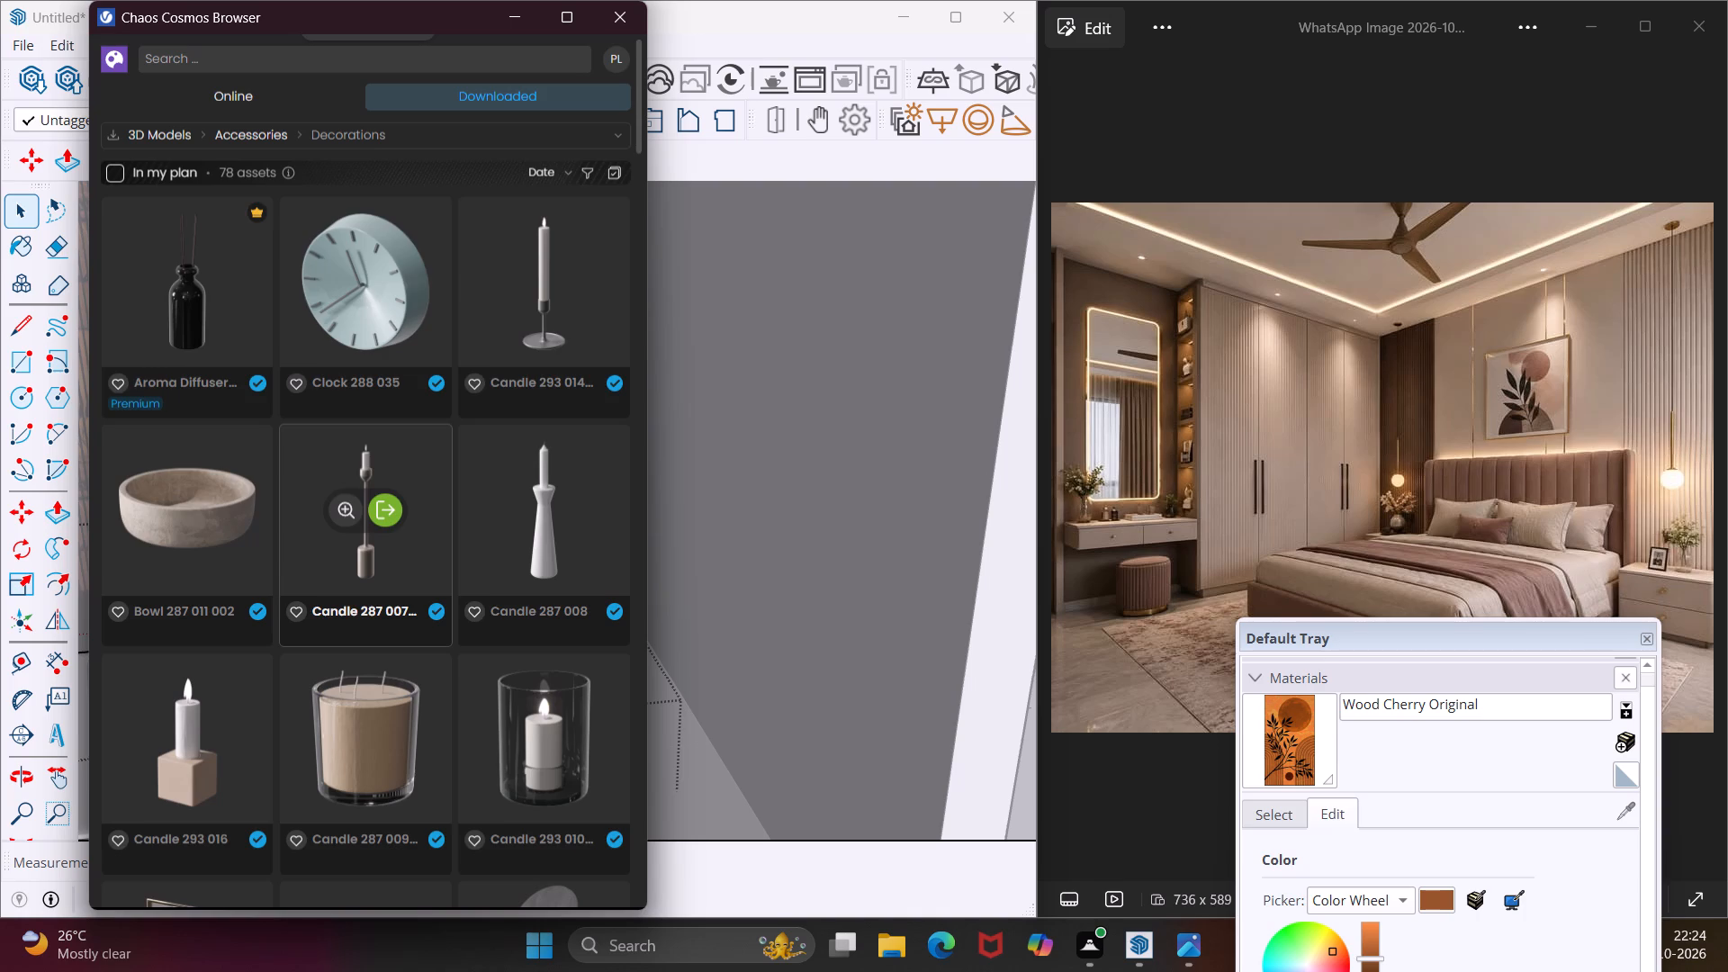
# Import the Decorative Deer from the downloaded decorations and place it on the ground outside the bedroom's open front corner.
pyautogui.scroll(-4, 375, 445)
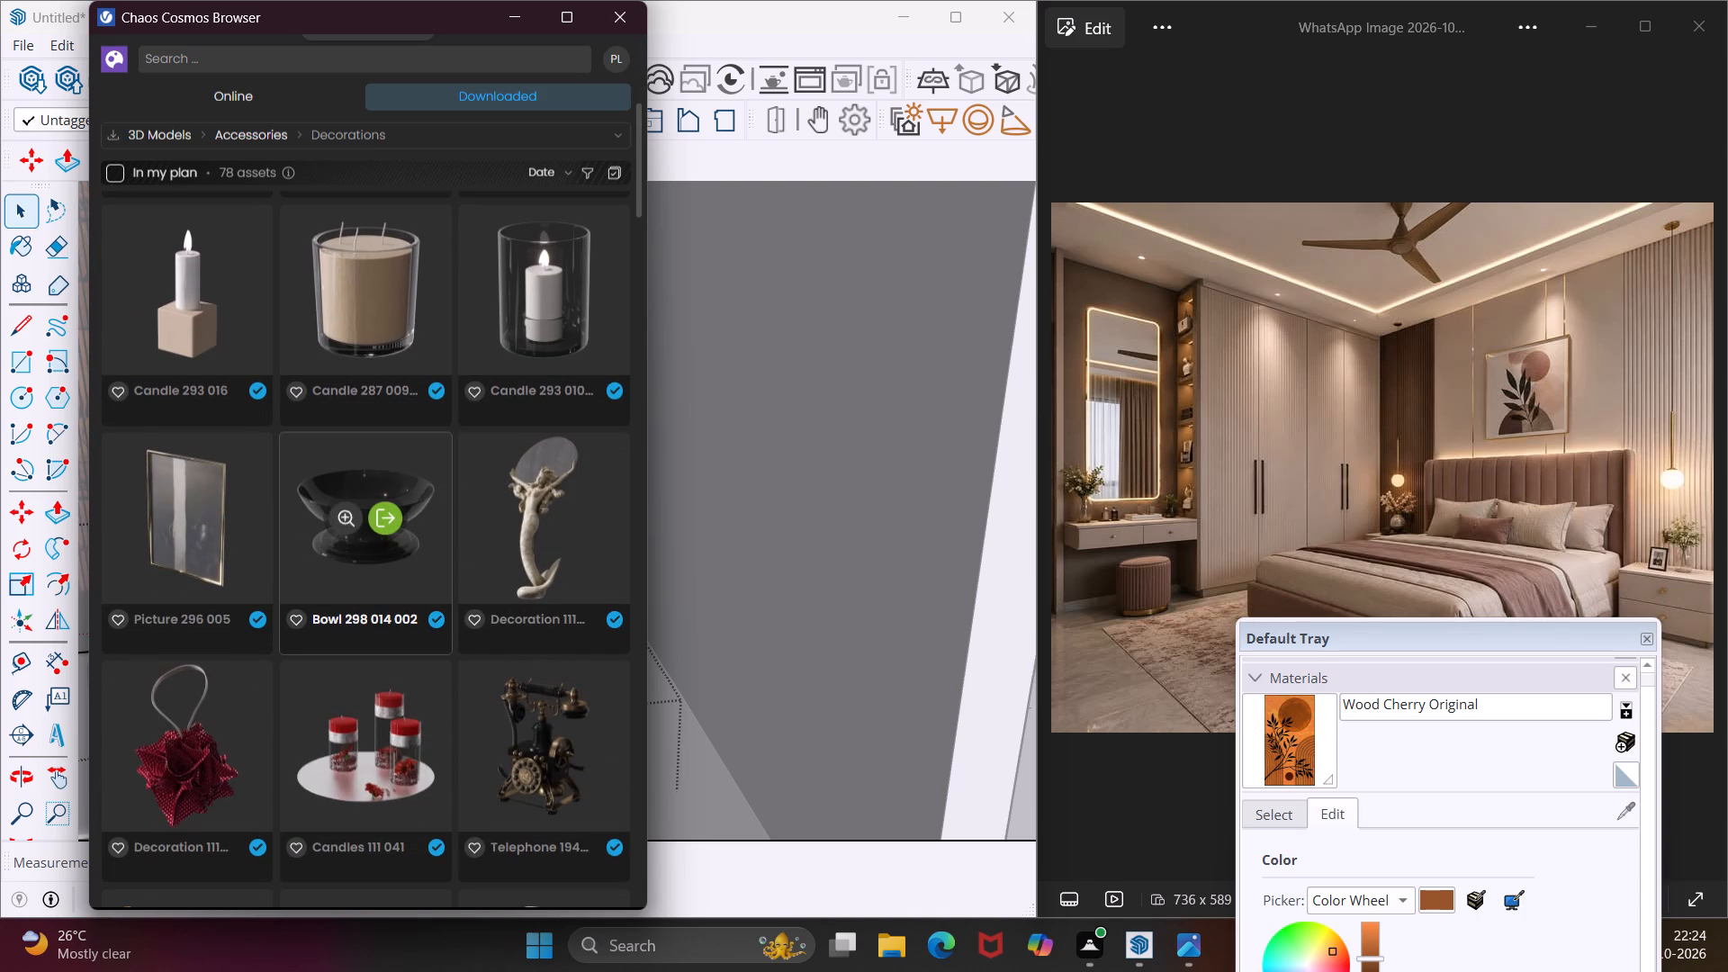
pyautogui.scroll(-1, 375, 445)
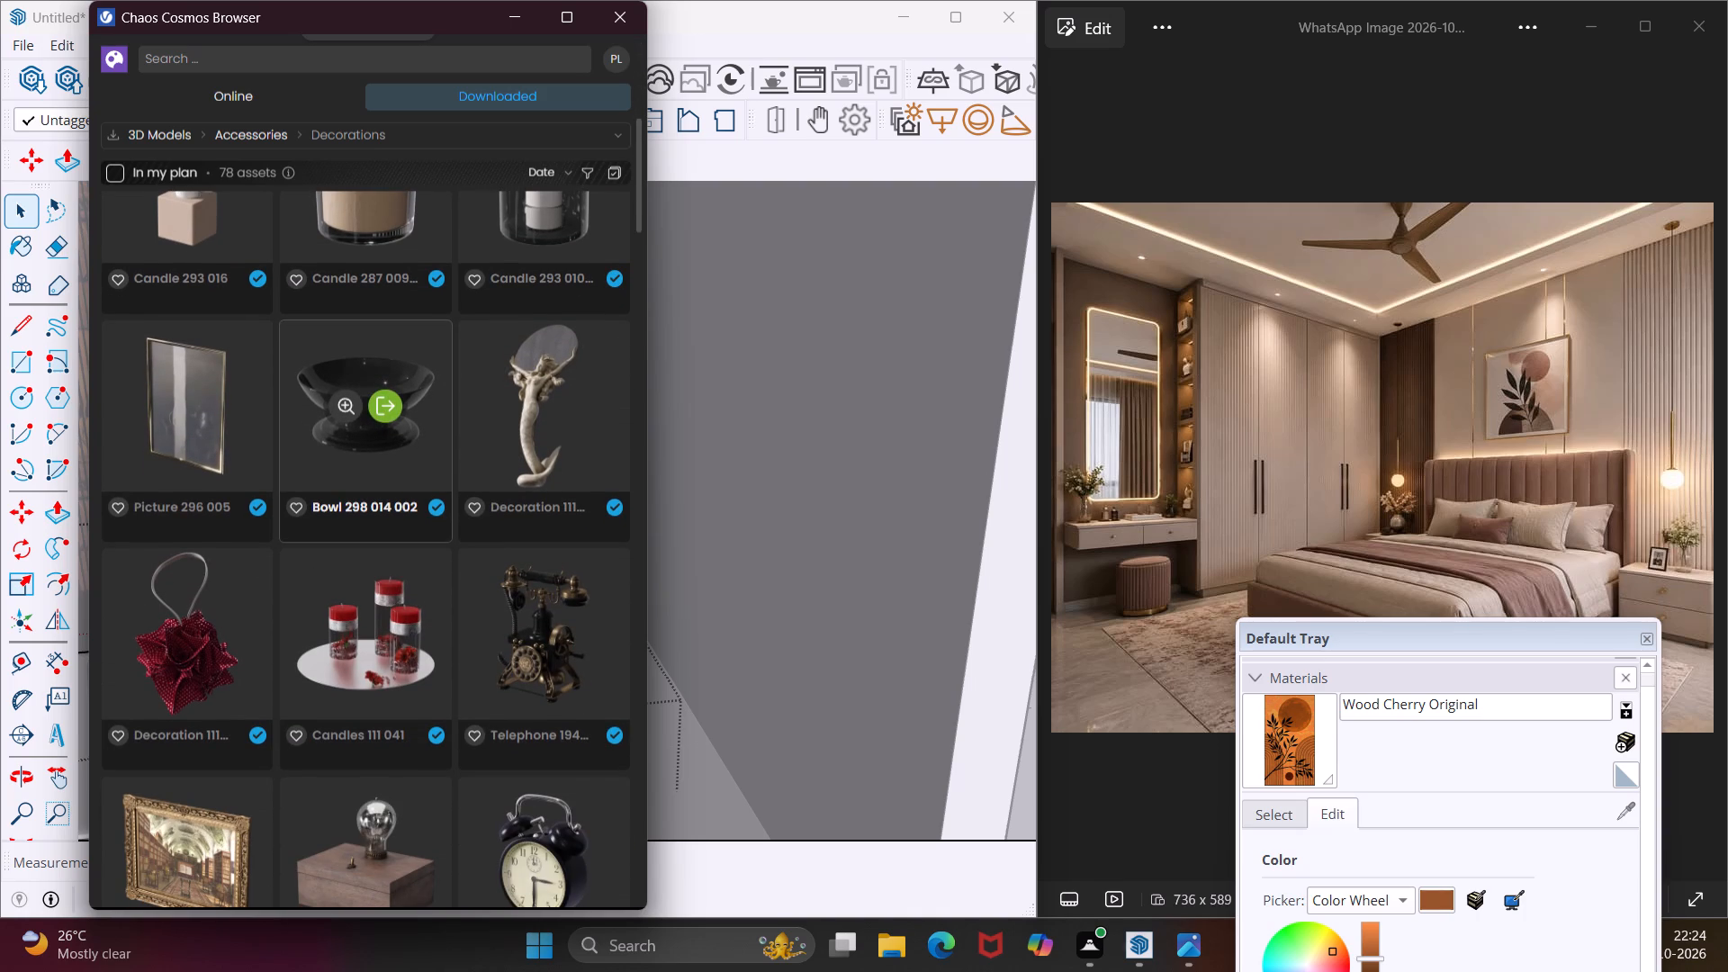
pyautogui.scroll(-5, 373, 486)
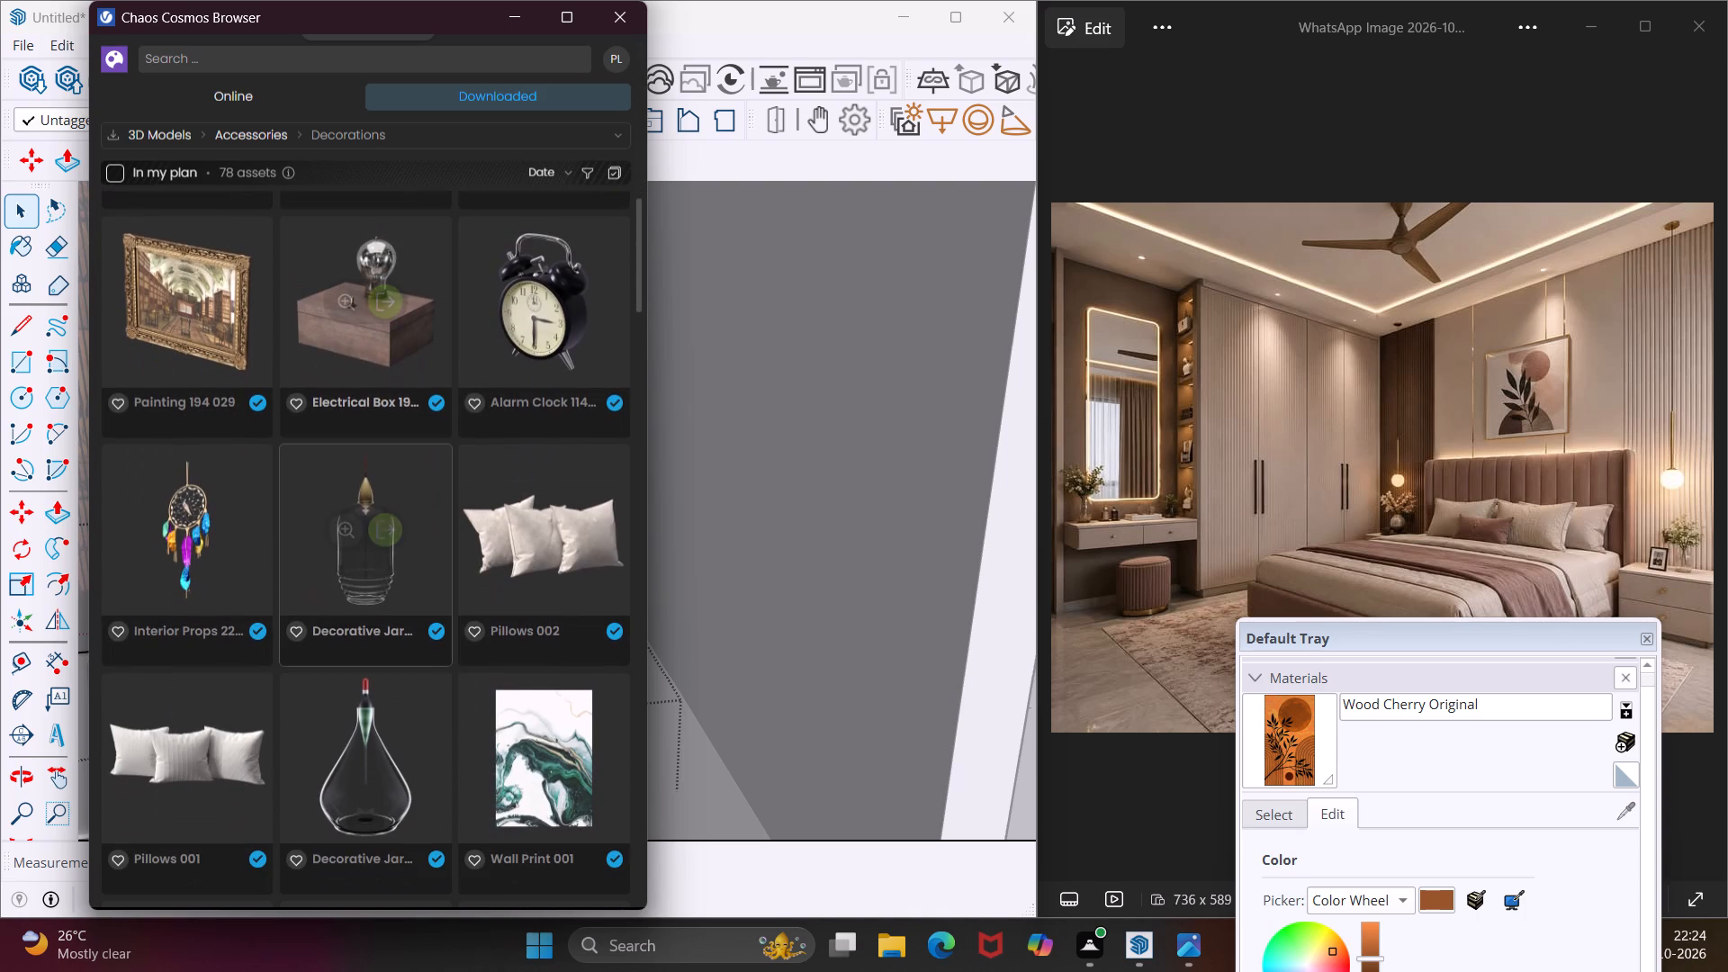
pyautogui.scroll(-3, 373, 502)
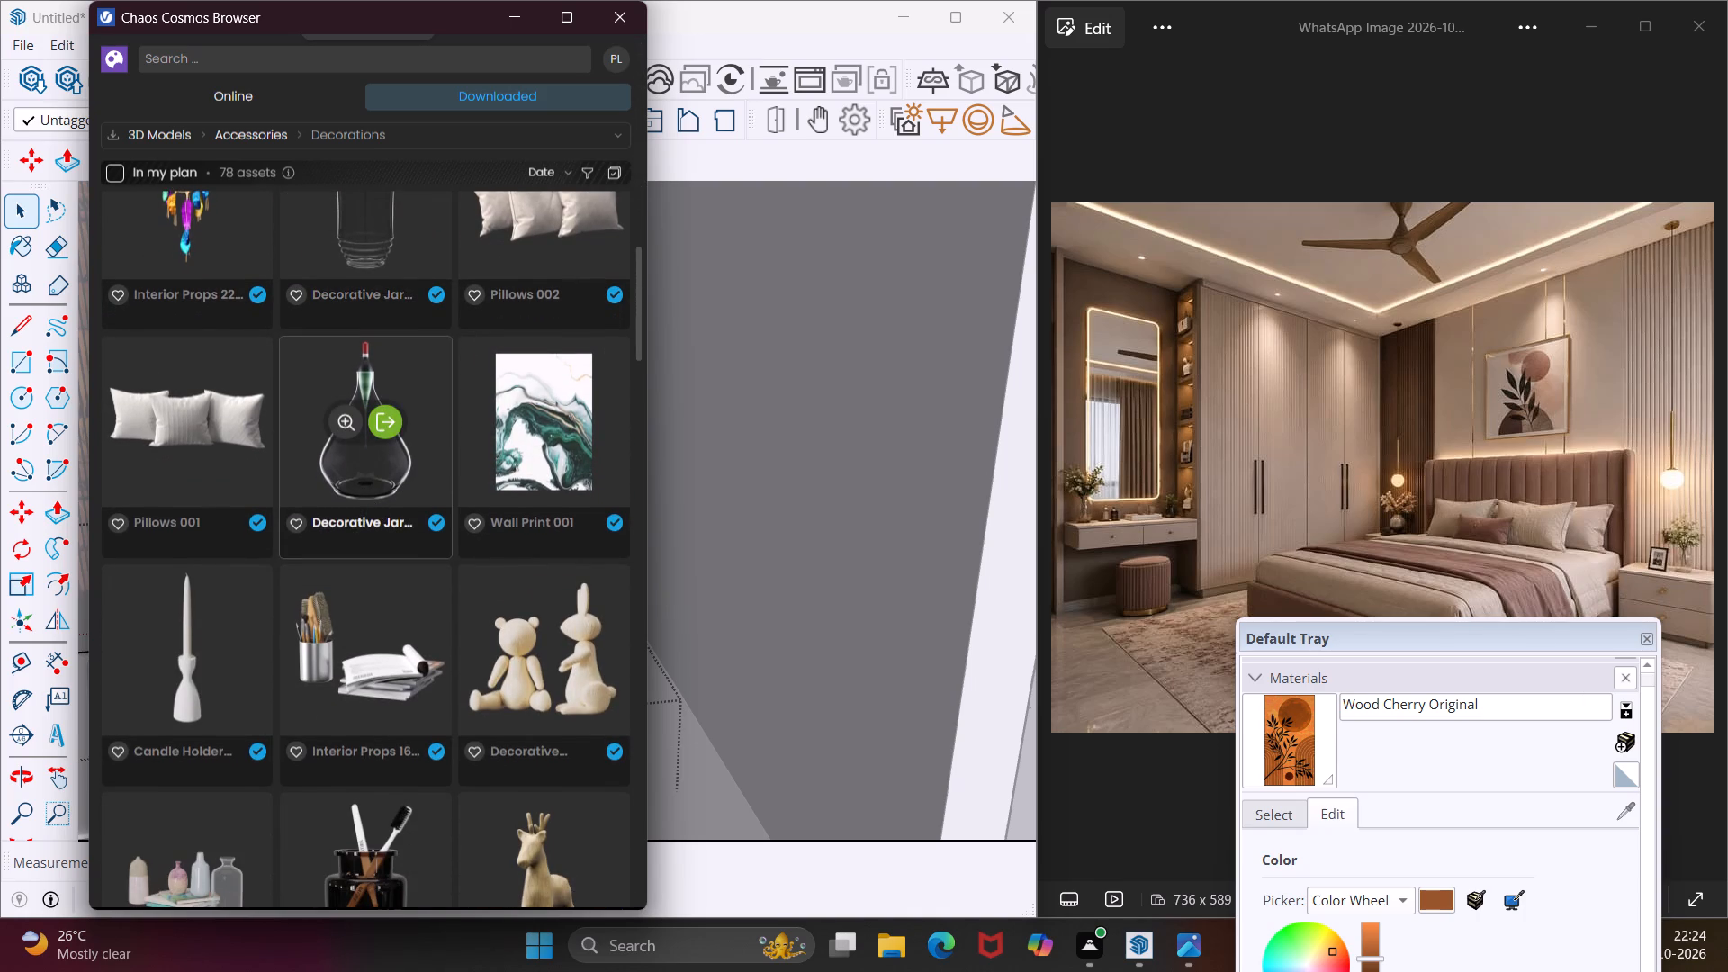
pyautogui.scroll(2, 373, 502)
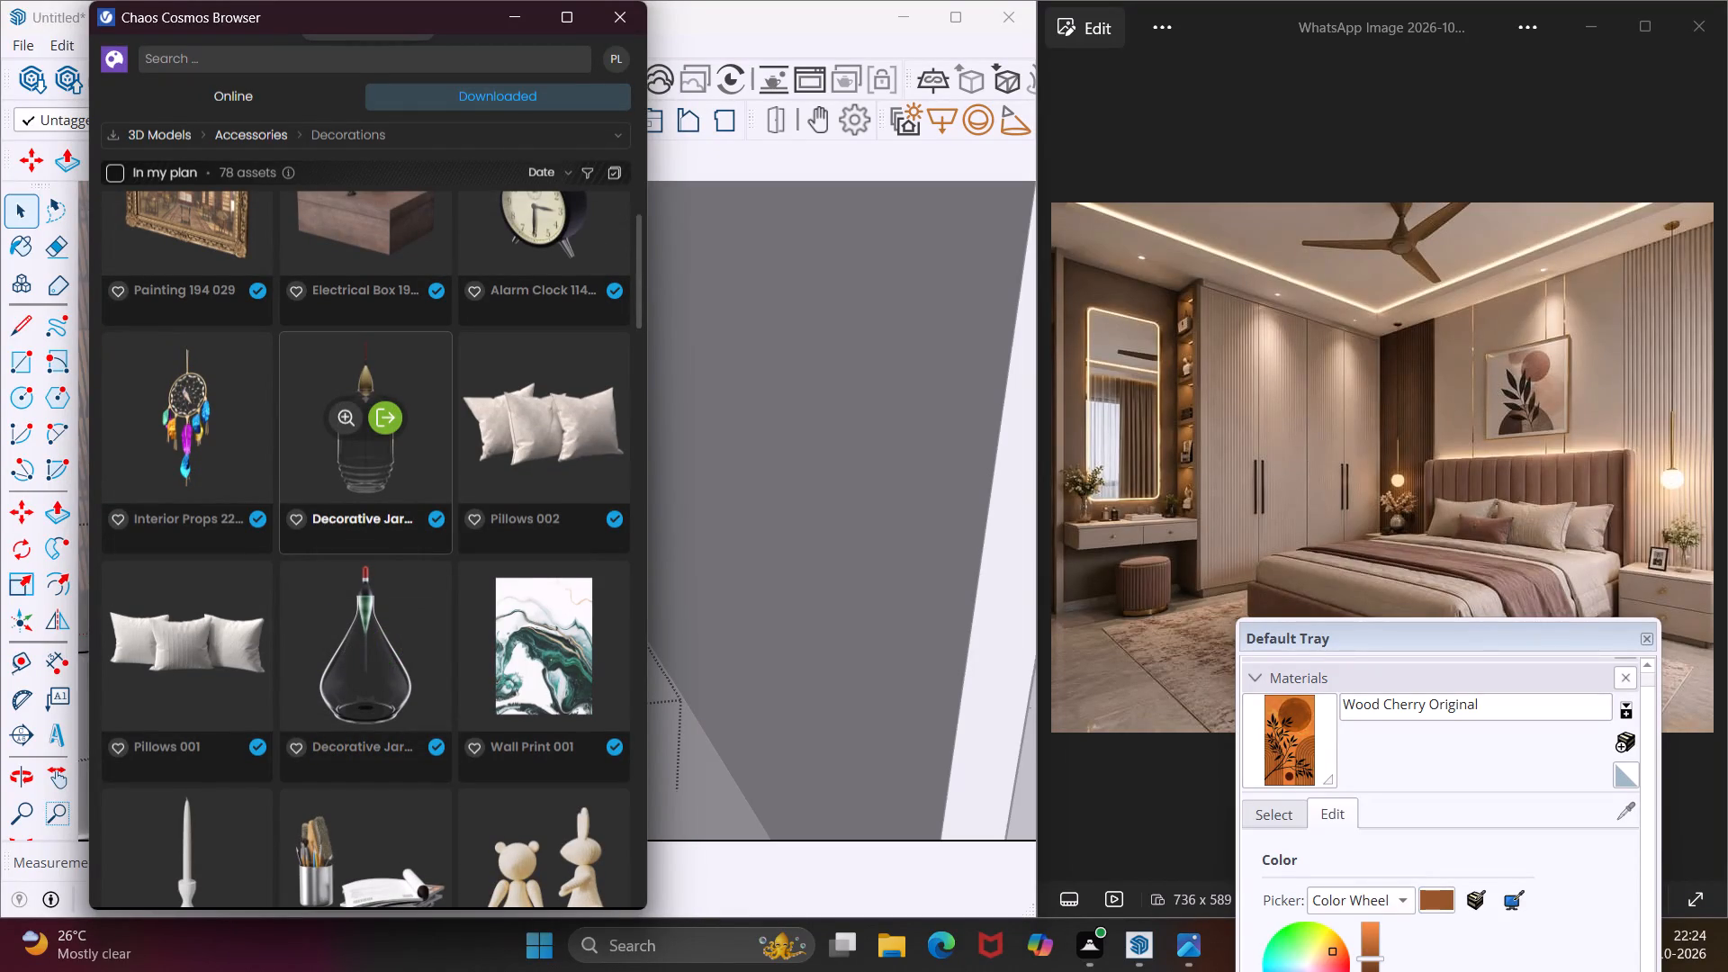
pyautogui.scroll(-4, 373, 502)
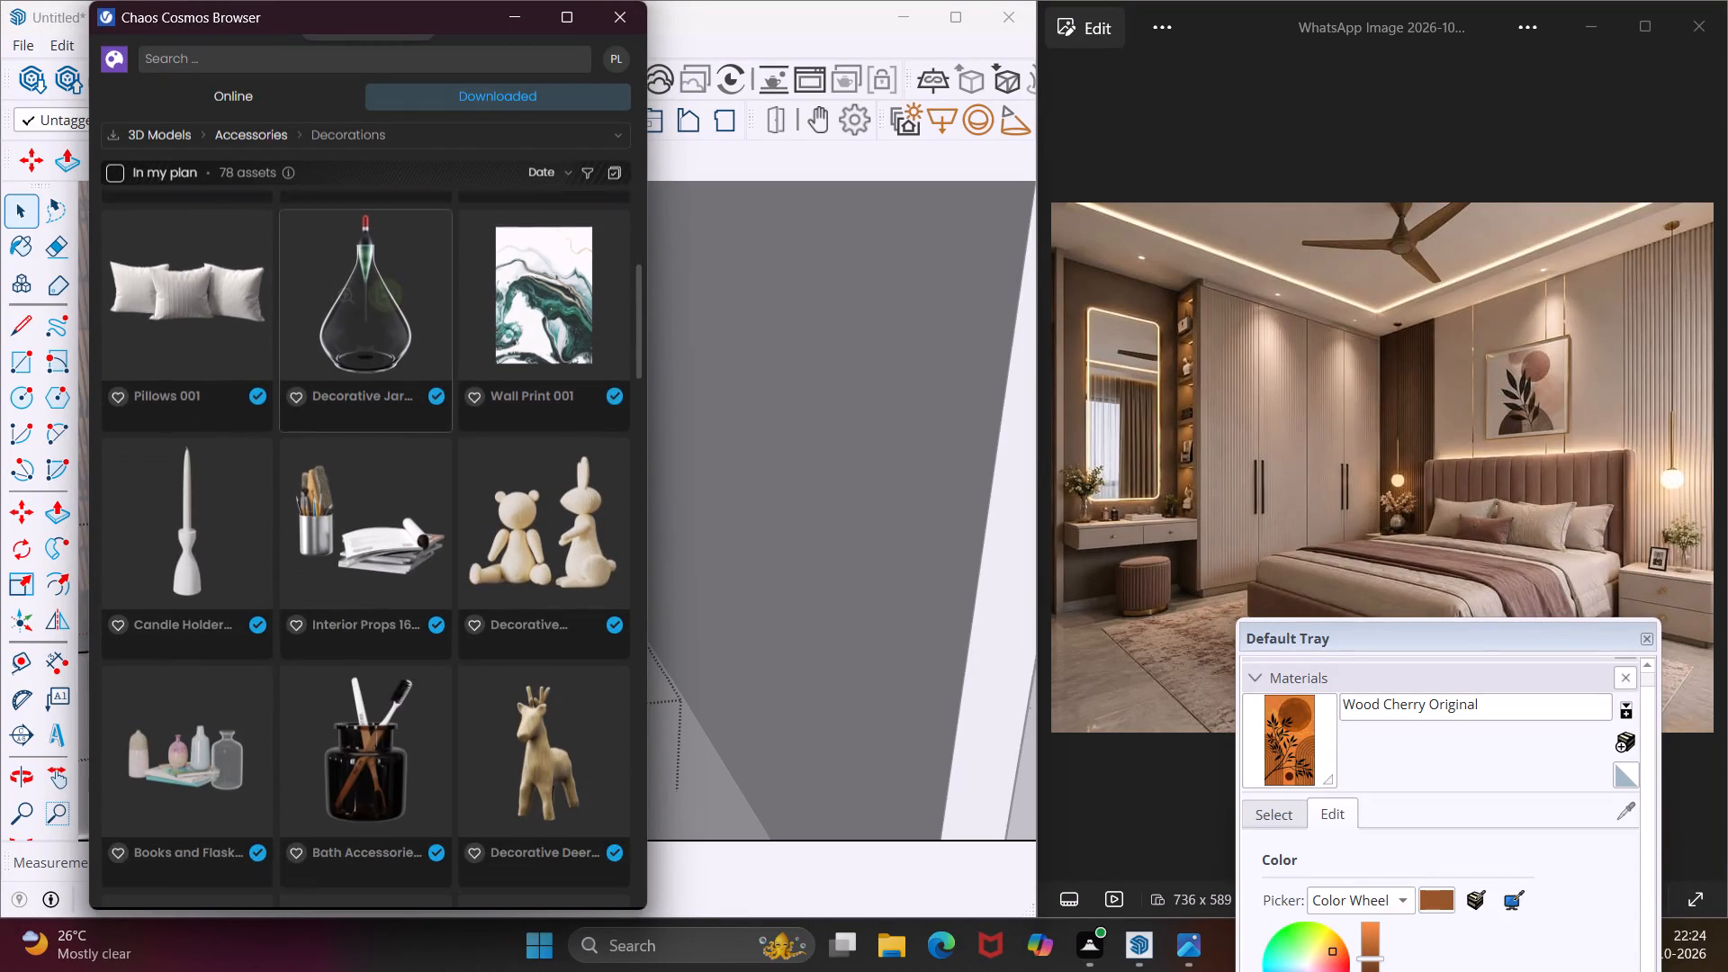
pyautogui.scroll(-1, 373, 502)
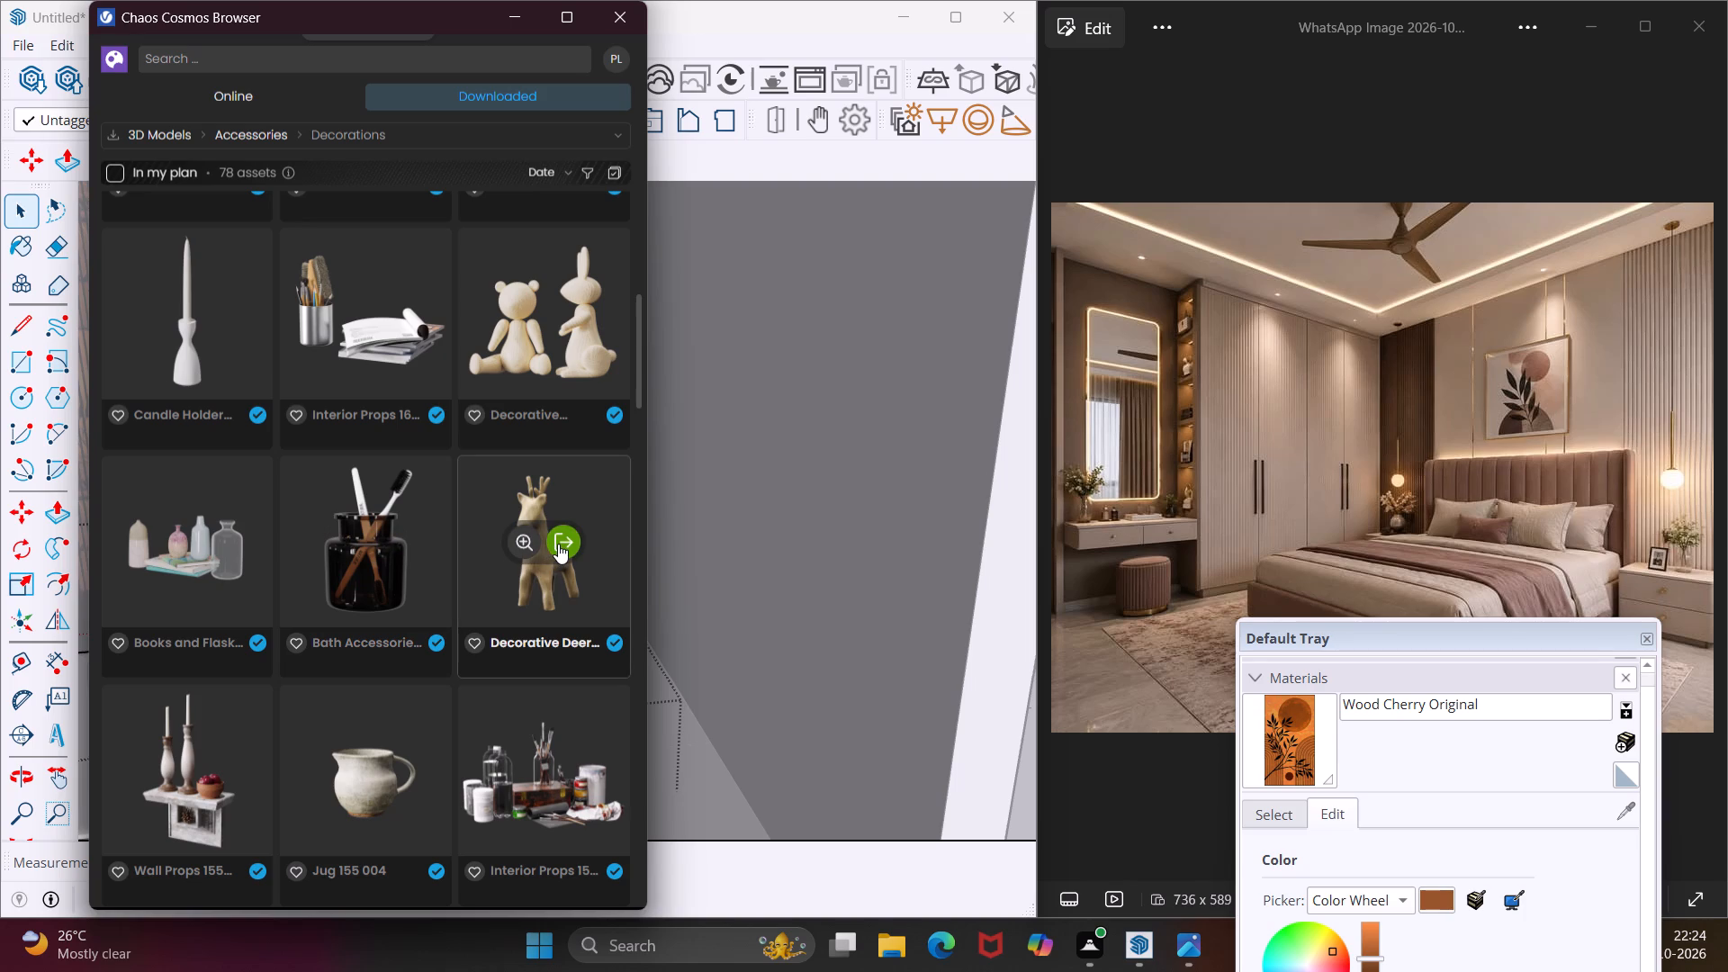
pyautogui.click(558, 544)
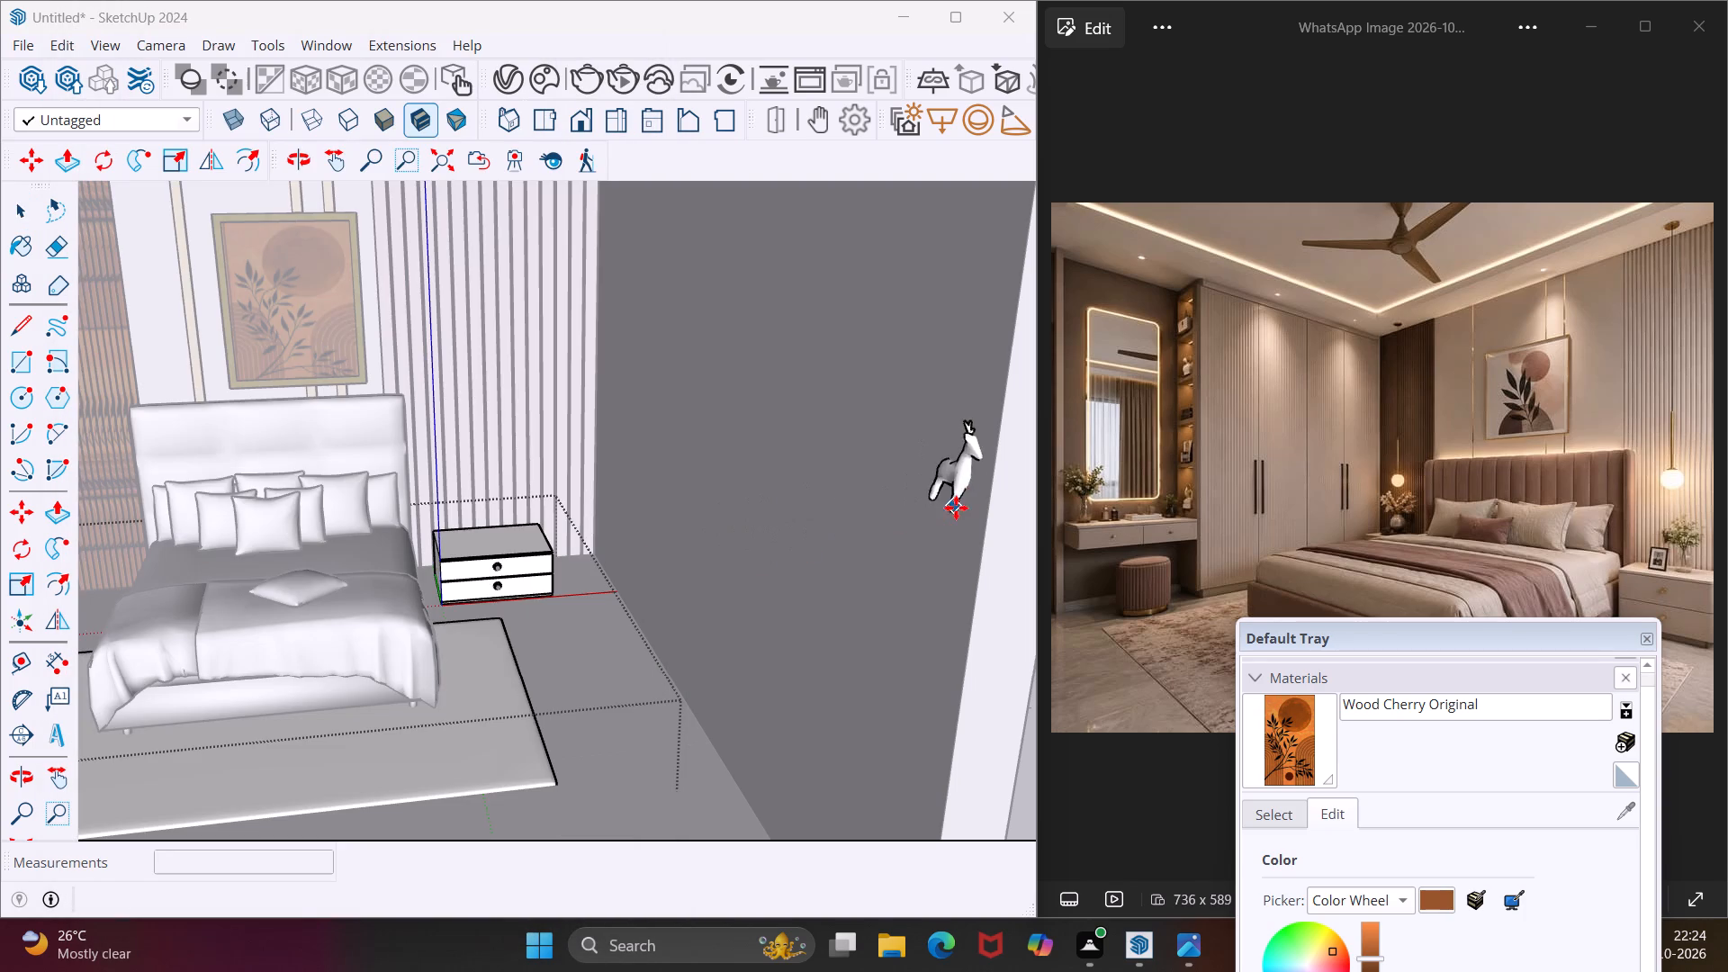
pyautogui.scroll(-11, 831, 487)
pyautogui.scroll(-1, 753, 497)
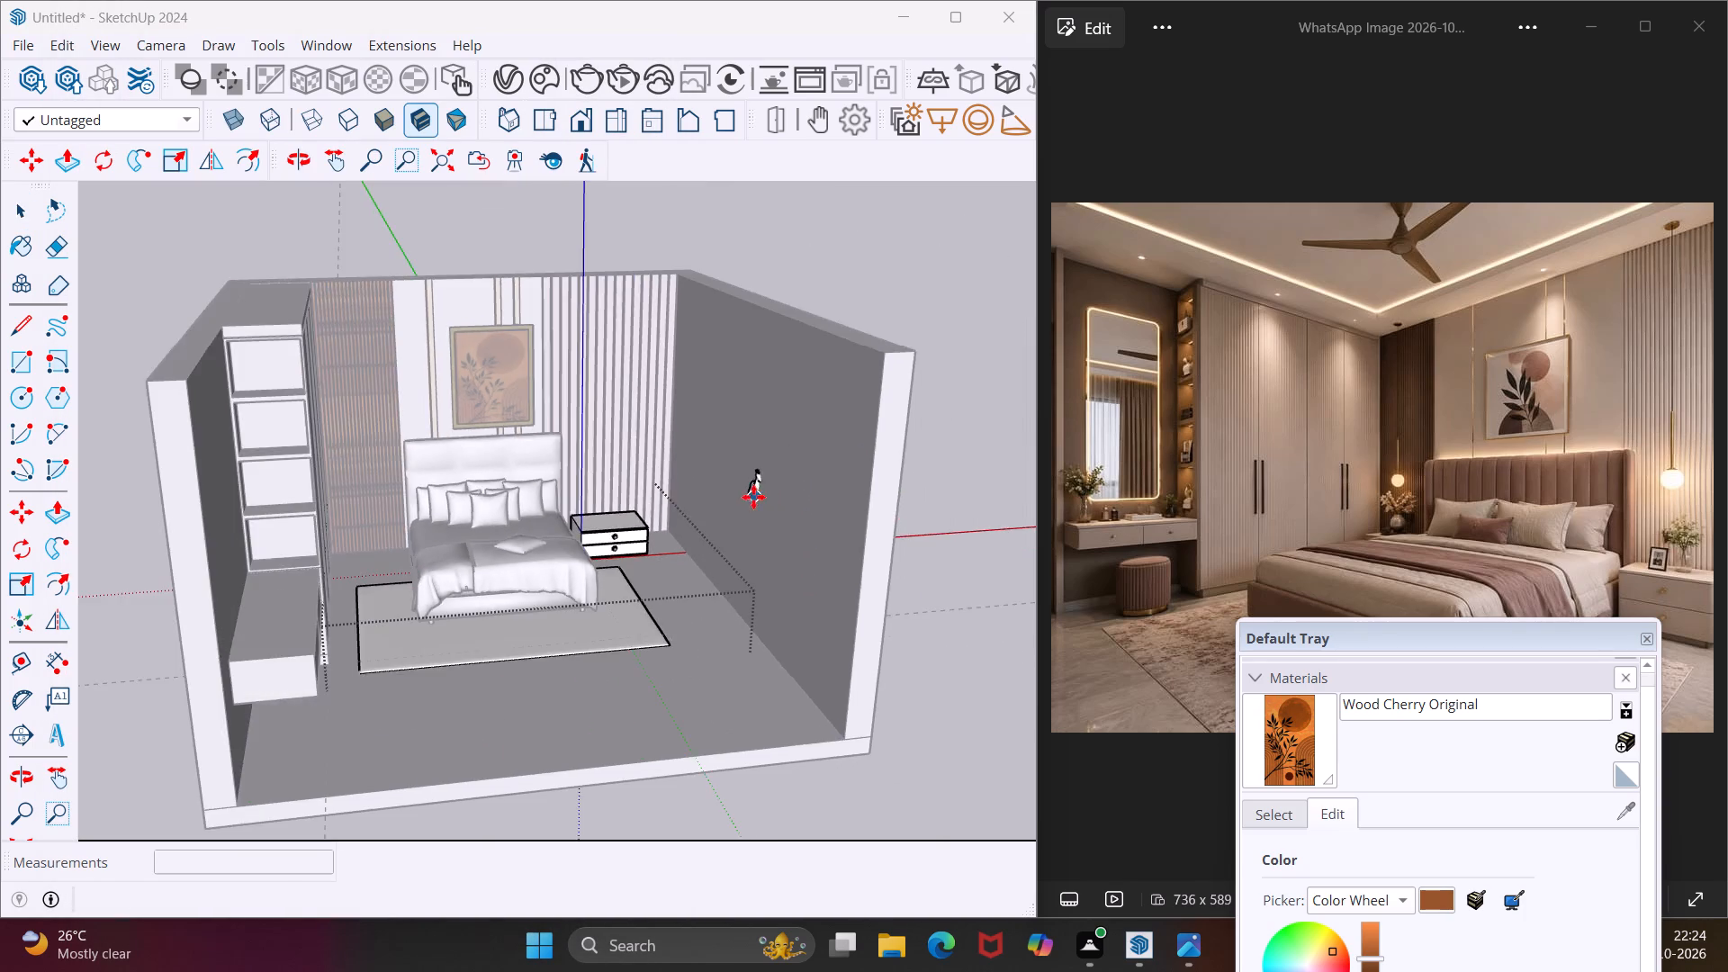
pyautogui.scroll(-8, 753, 497)
pyautogui.click(548, 637)
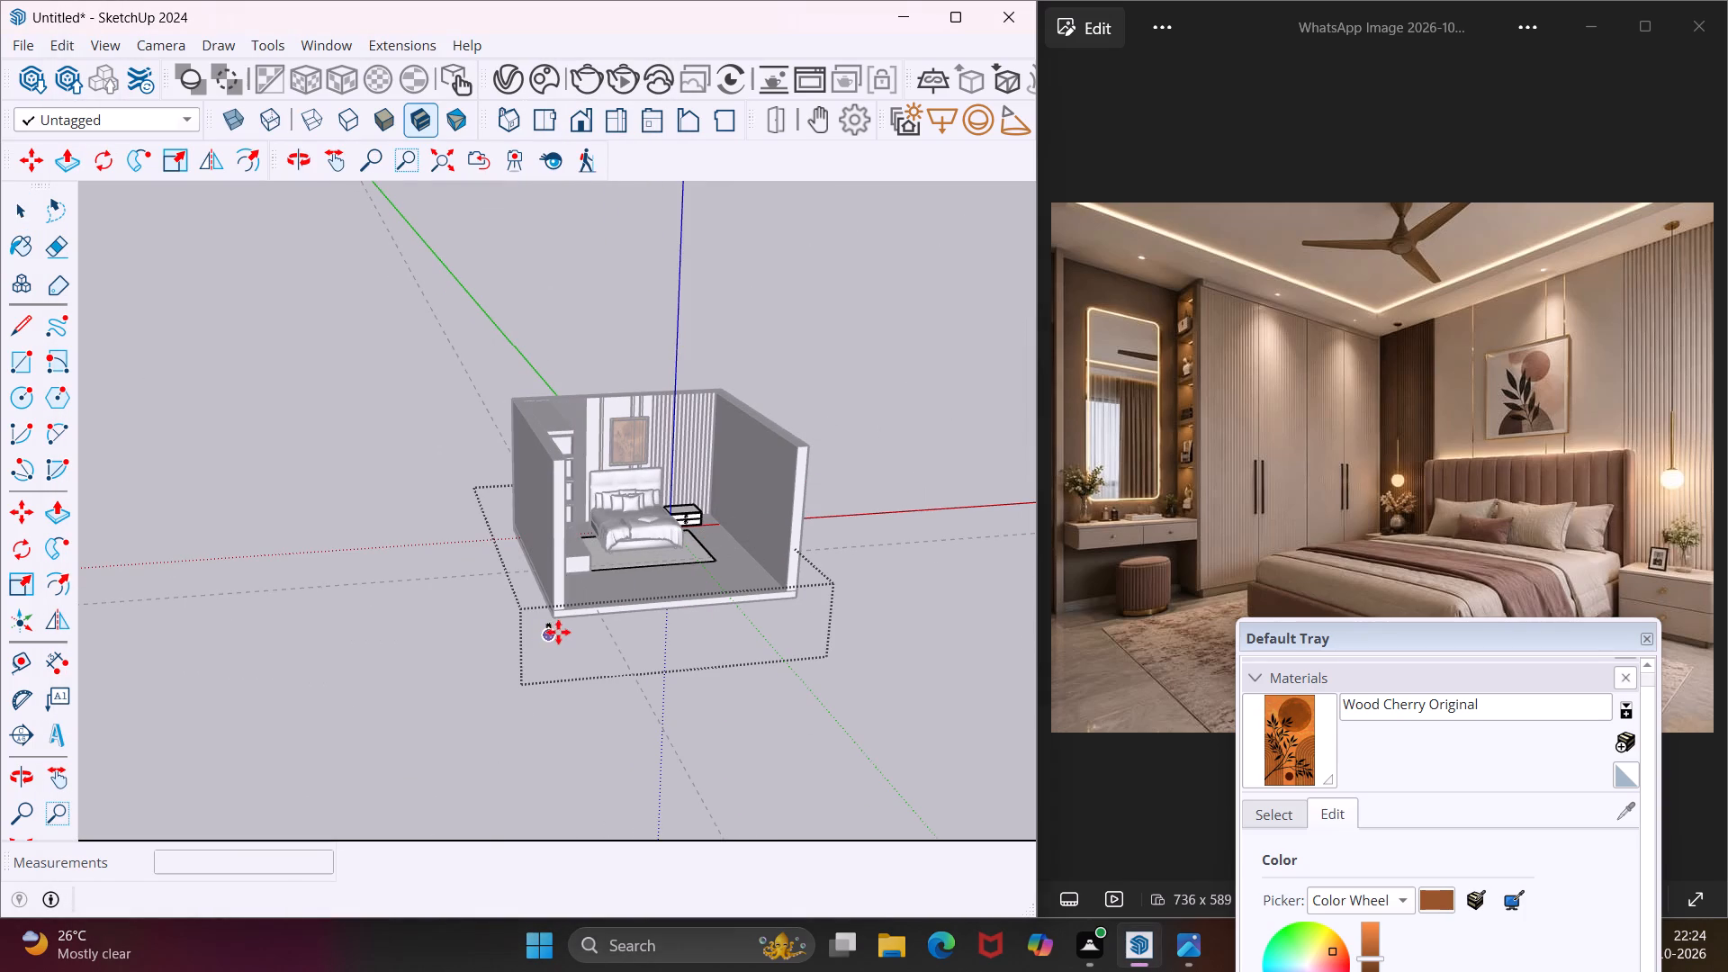
pyautogui.press('Escape')
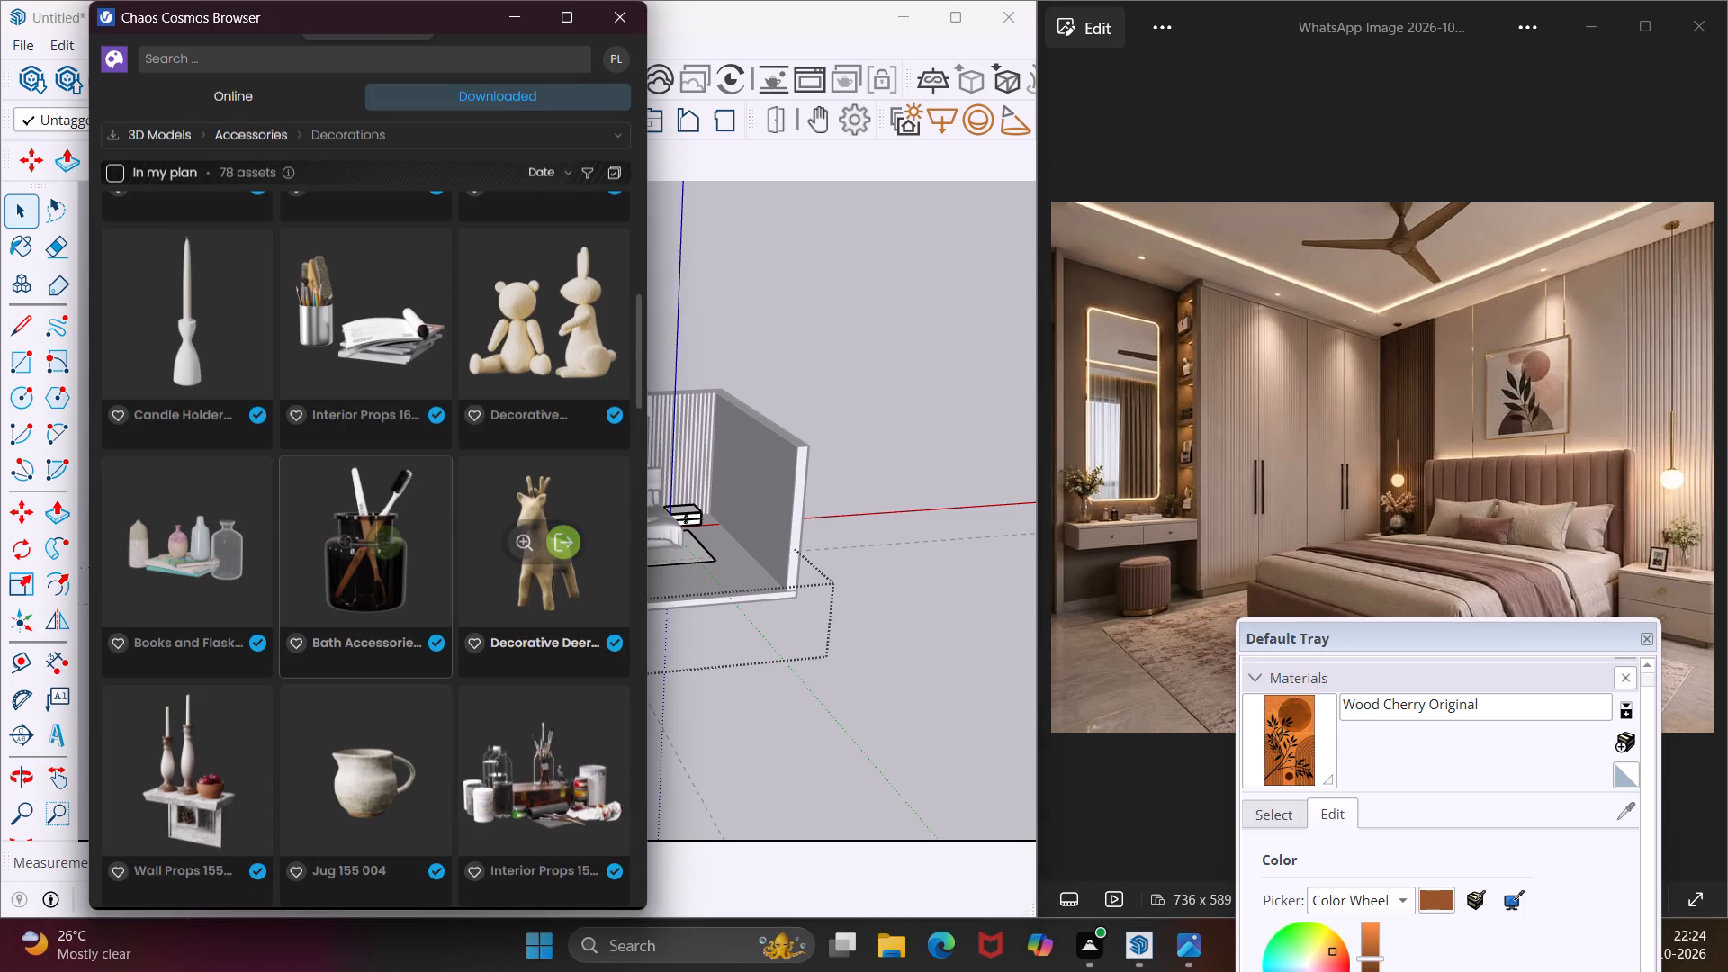
# Import Candle Holder 134 003 01 and place it outside the bedroom, in front of the deer figure.
pyautogui.scroll(-4, 370, 757)
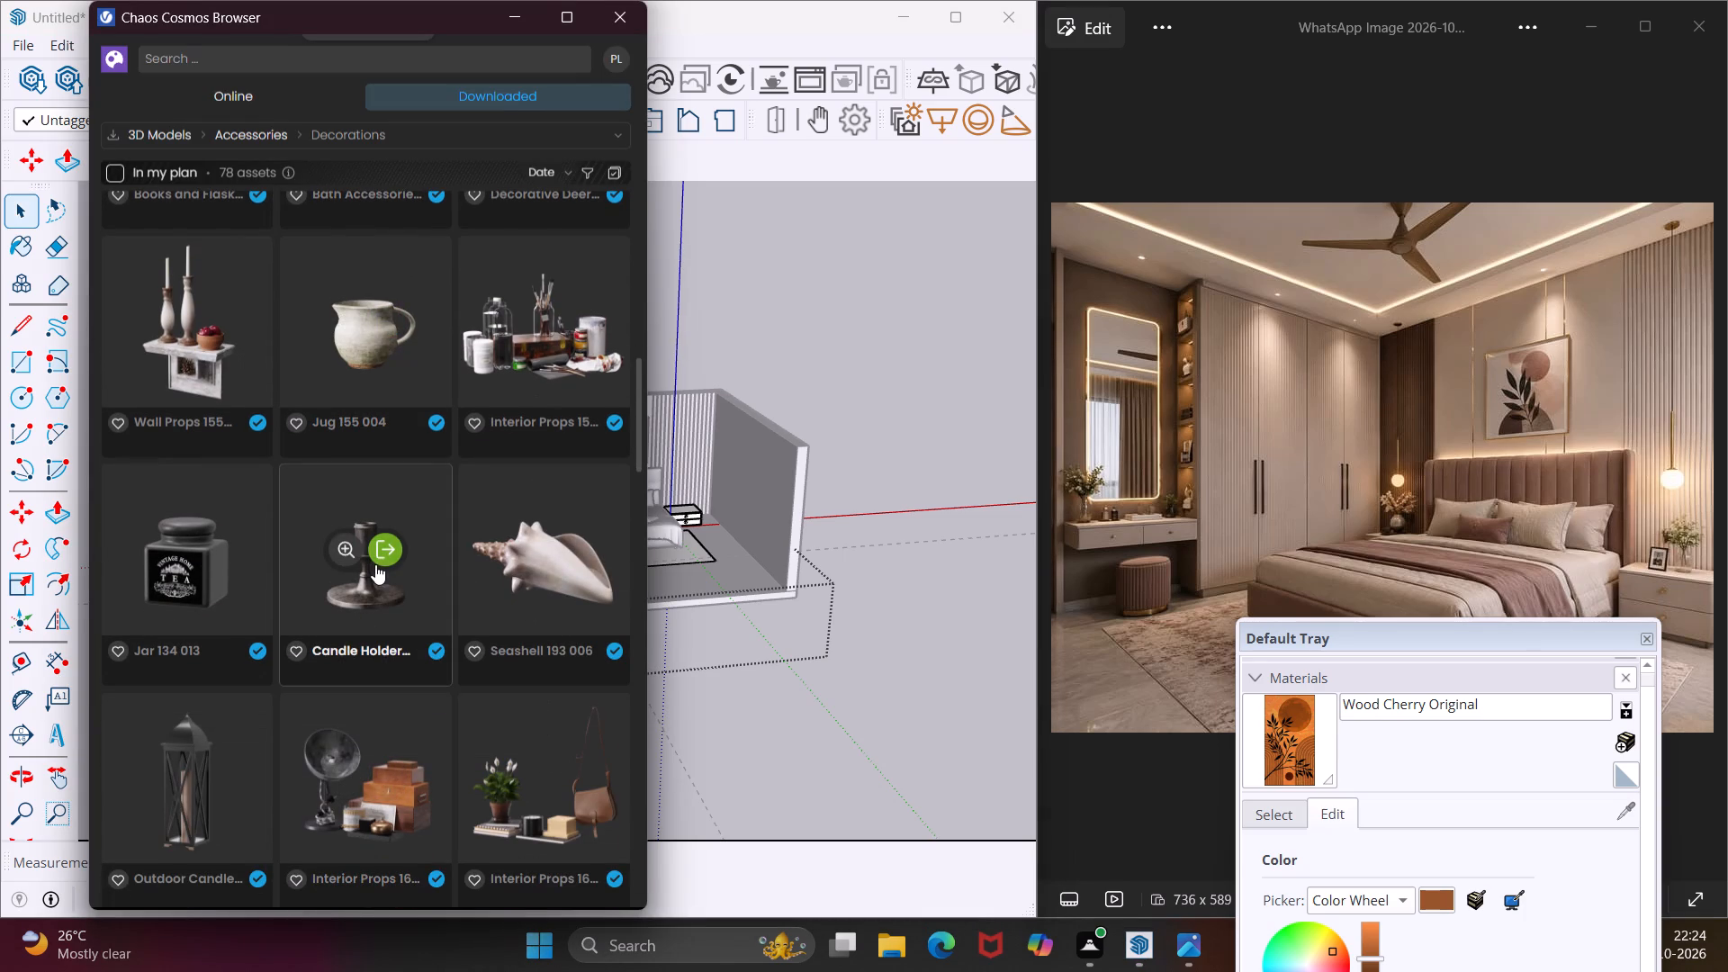
pyautogui.click(381, 562)
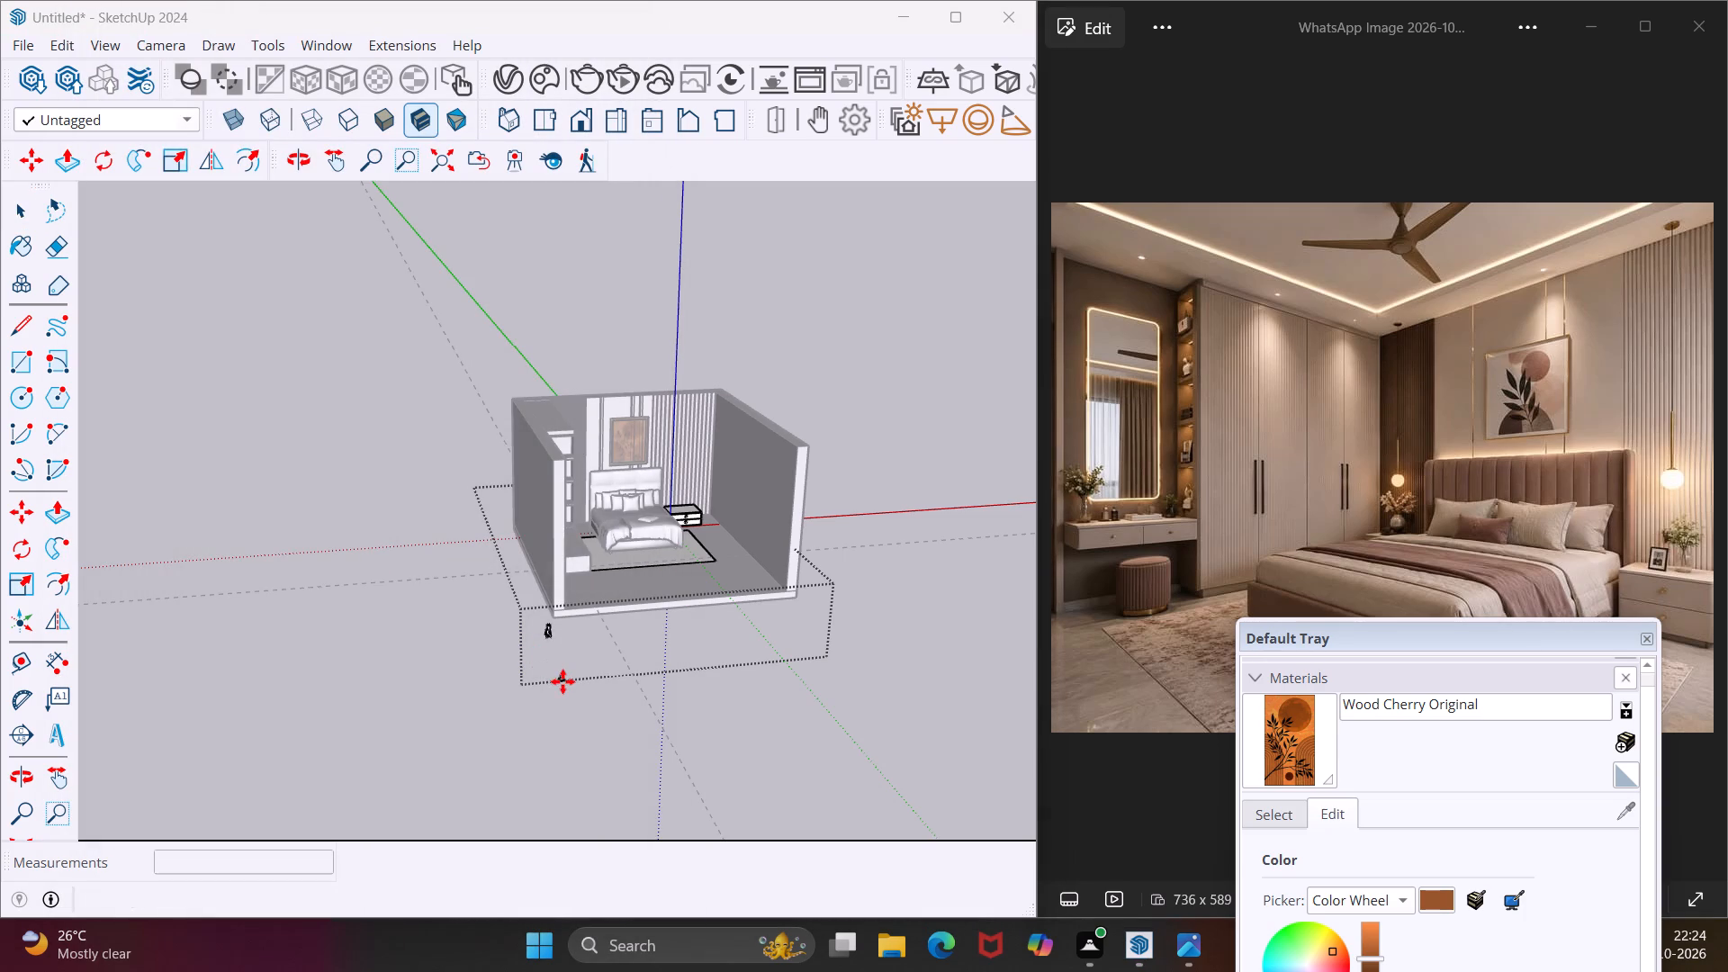
pyautogui.click(563, 682)
pyautogui.press('Escape')
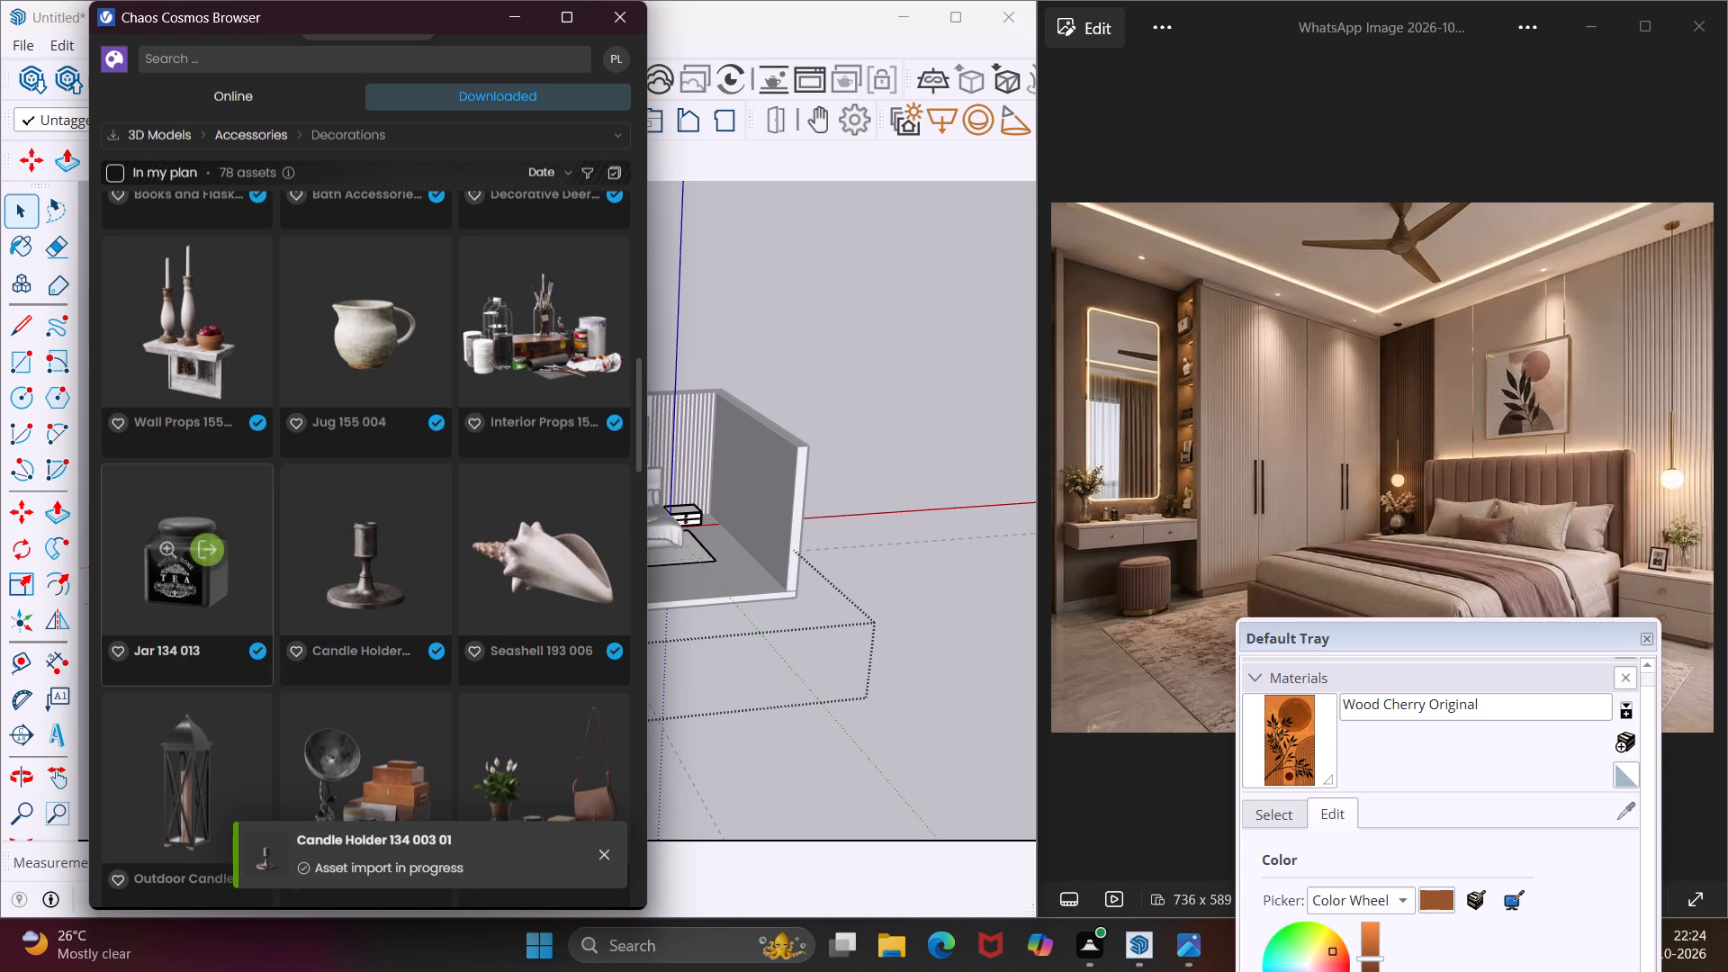
# Import Jar 134 013 and place it beside the candle holder outside the bedroom.
pyautogui.click(208, 556)
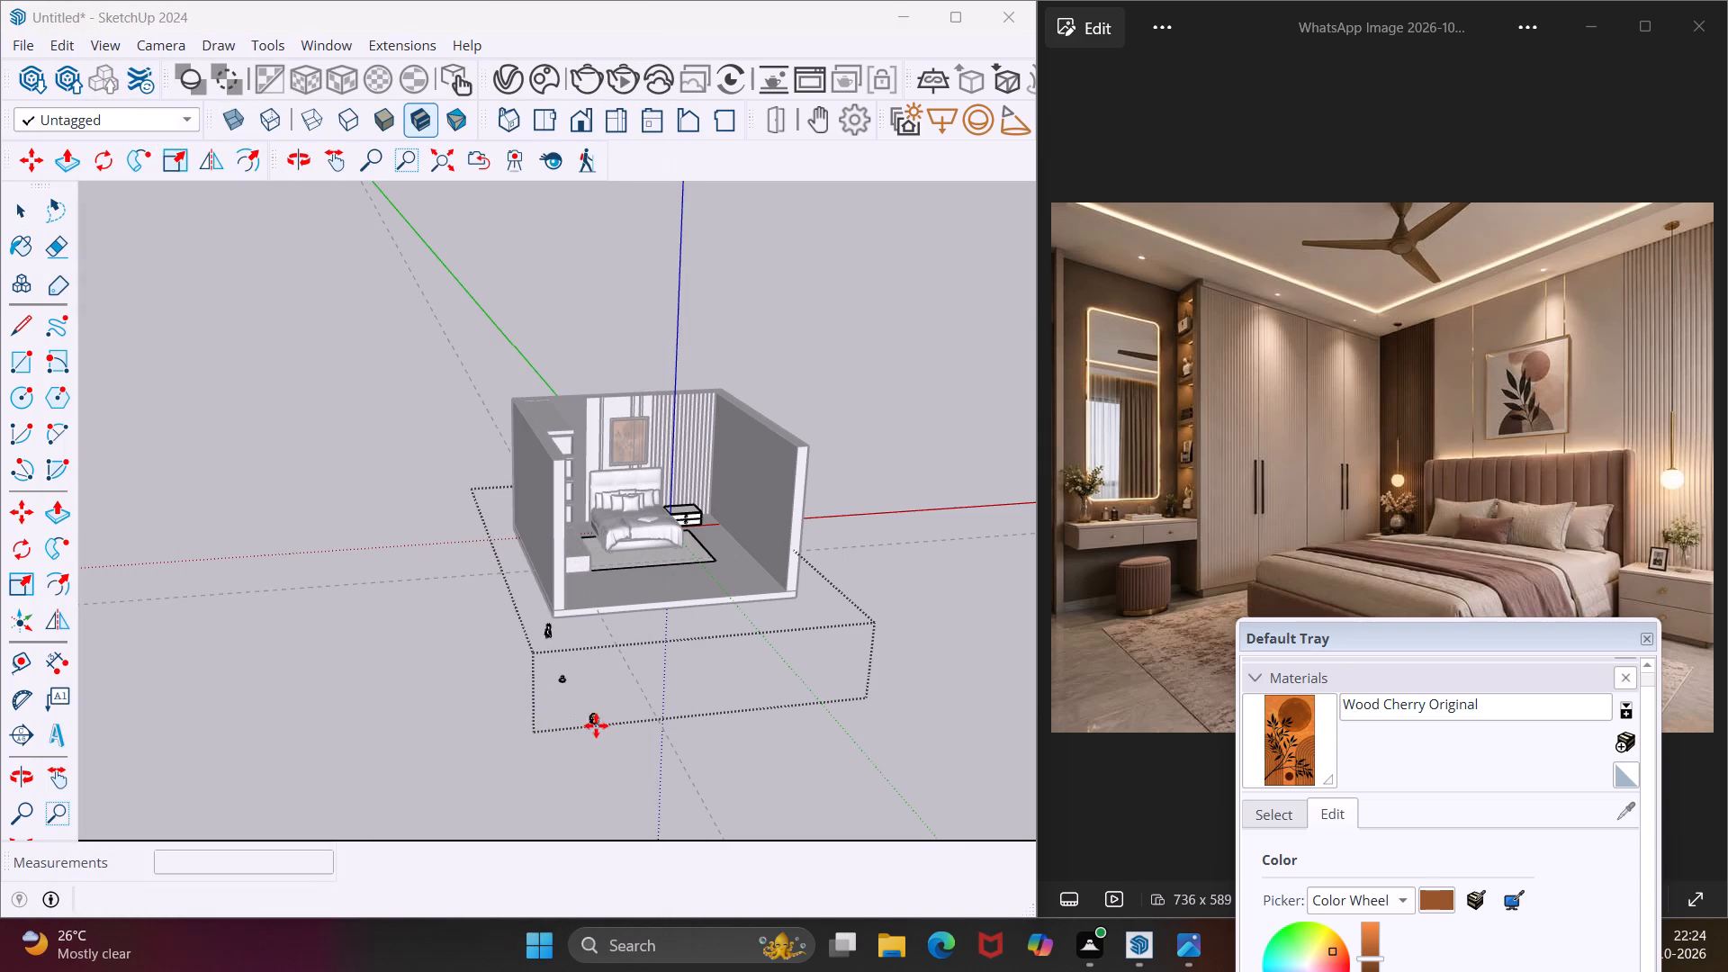
pyautogui.click(589, 678)
pyautogui.press('Escape')
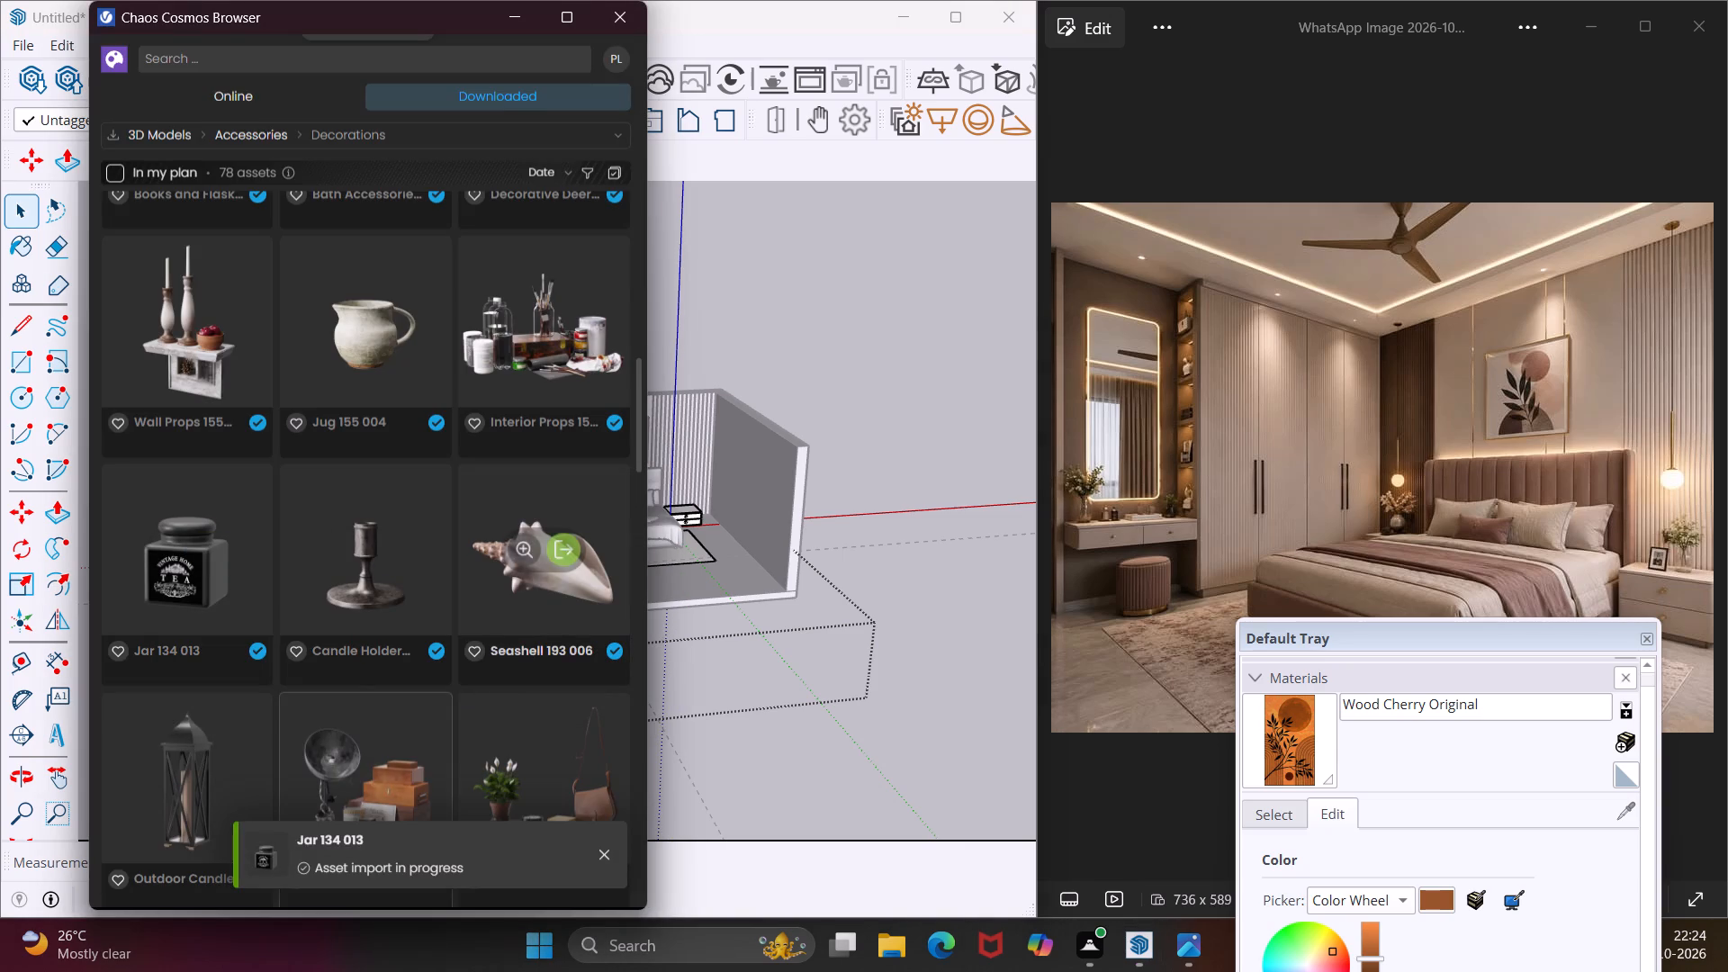
# Import Seashell 193 006 and place it on the ground outside the bedroom, farther along from the jar.
pyautogui.scroll(-2, 366, 641)
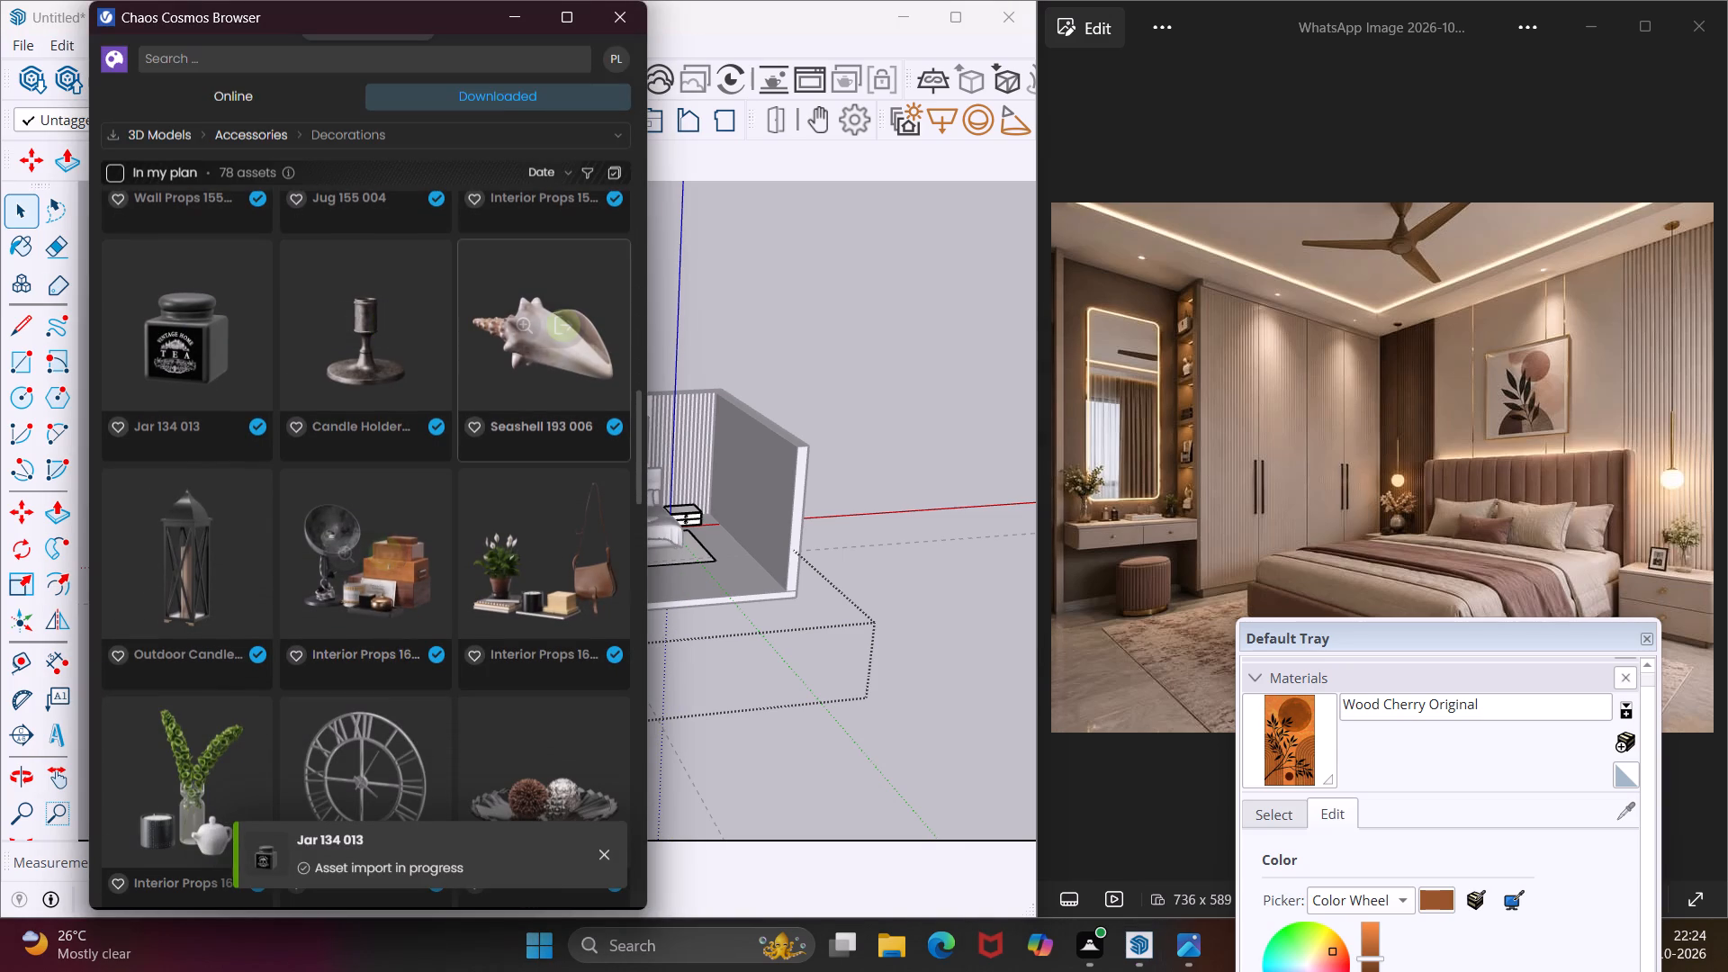
pyautogui.click(561, 333)
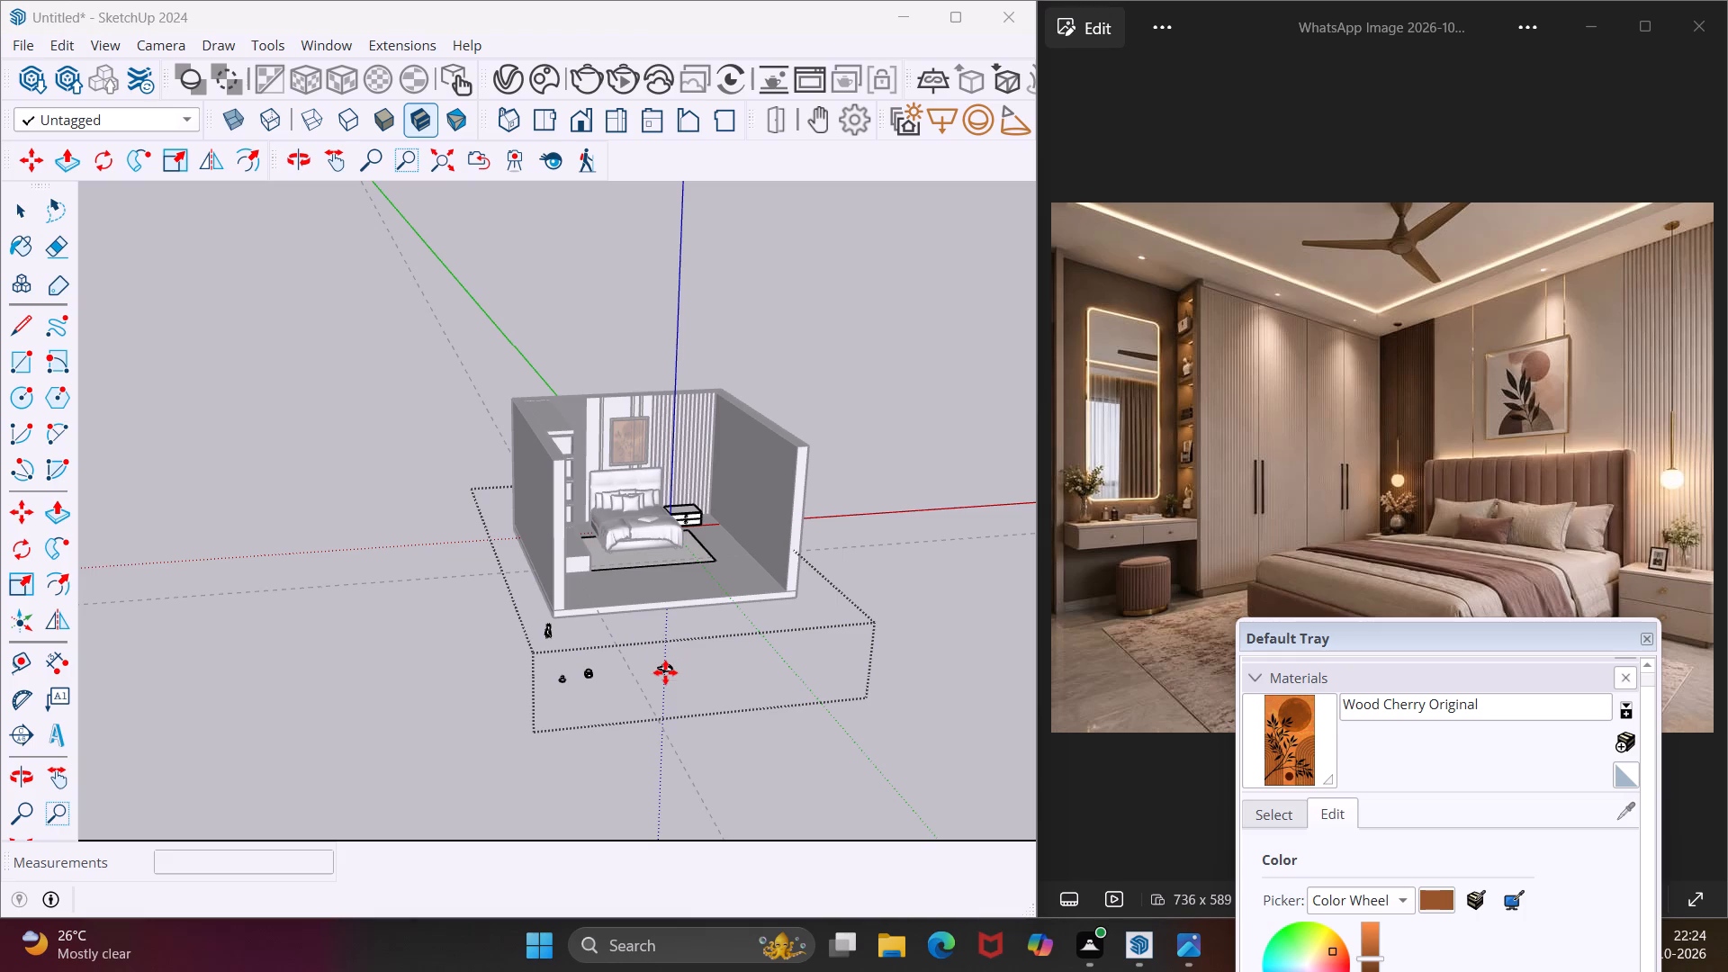
pyautogui.click(665, 672)
pyautogui.press('Escape')
# Import the round speckled Bathroom Fixture 02 22-64 and place it outside the bedroom between the jar and the seashell.
pyautogui.scroll(-3, 474, 601)
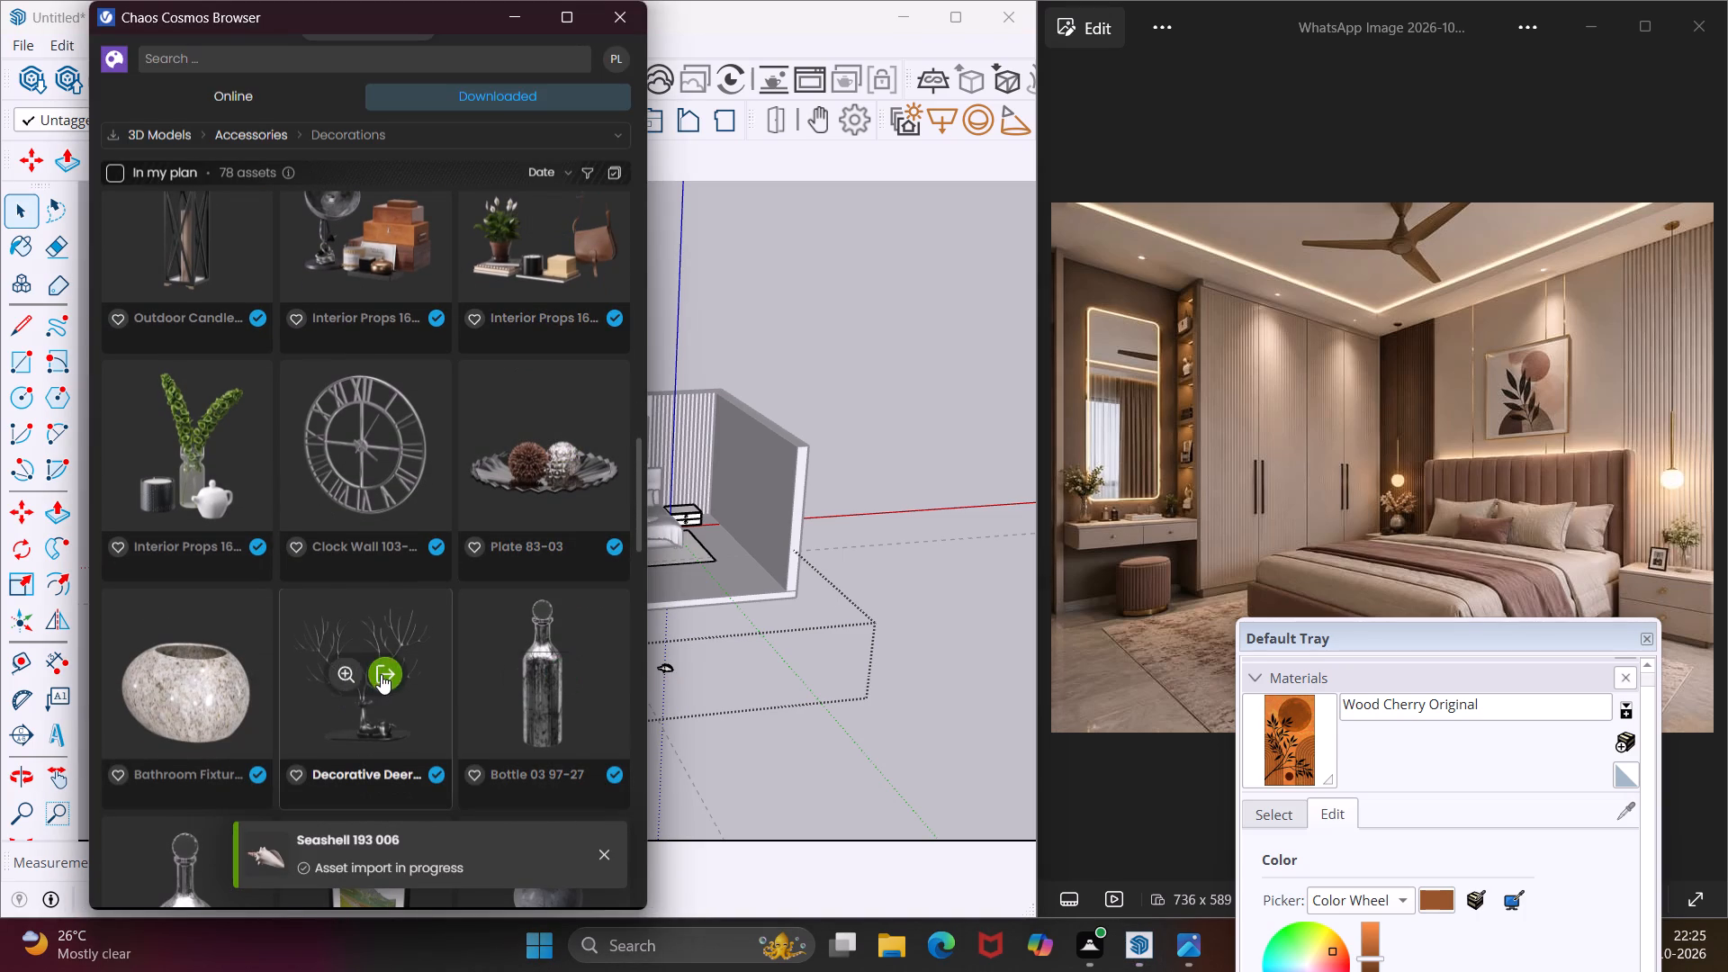
pyautogui.click(200, 681)
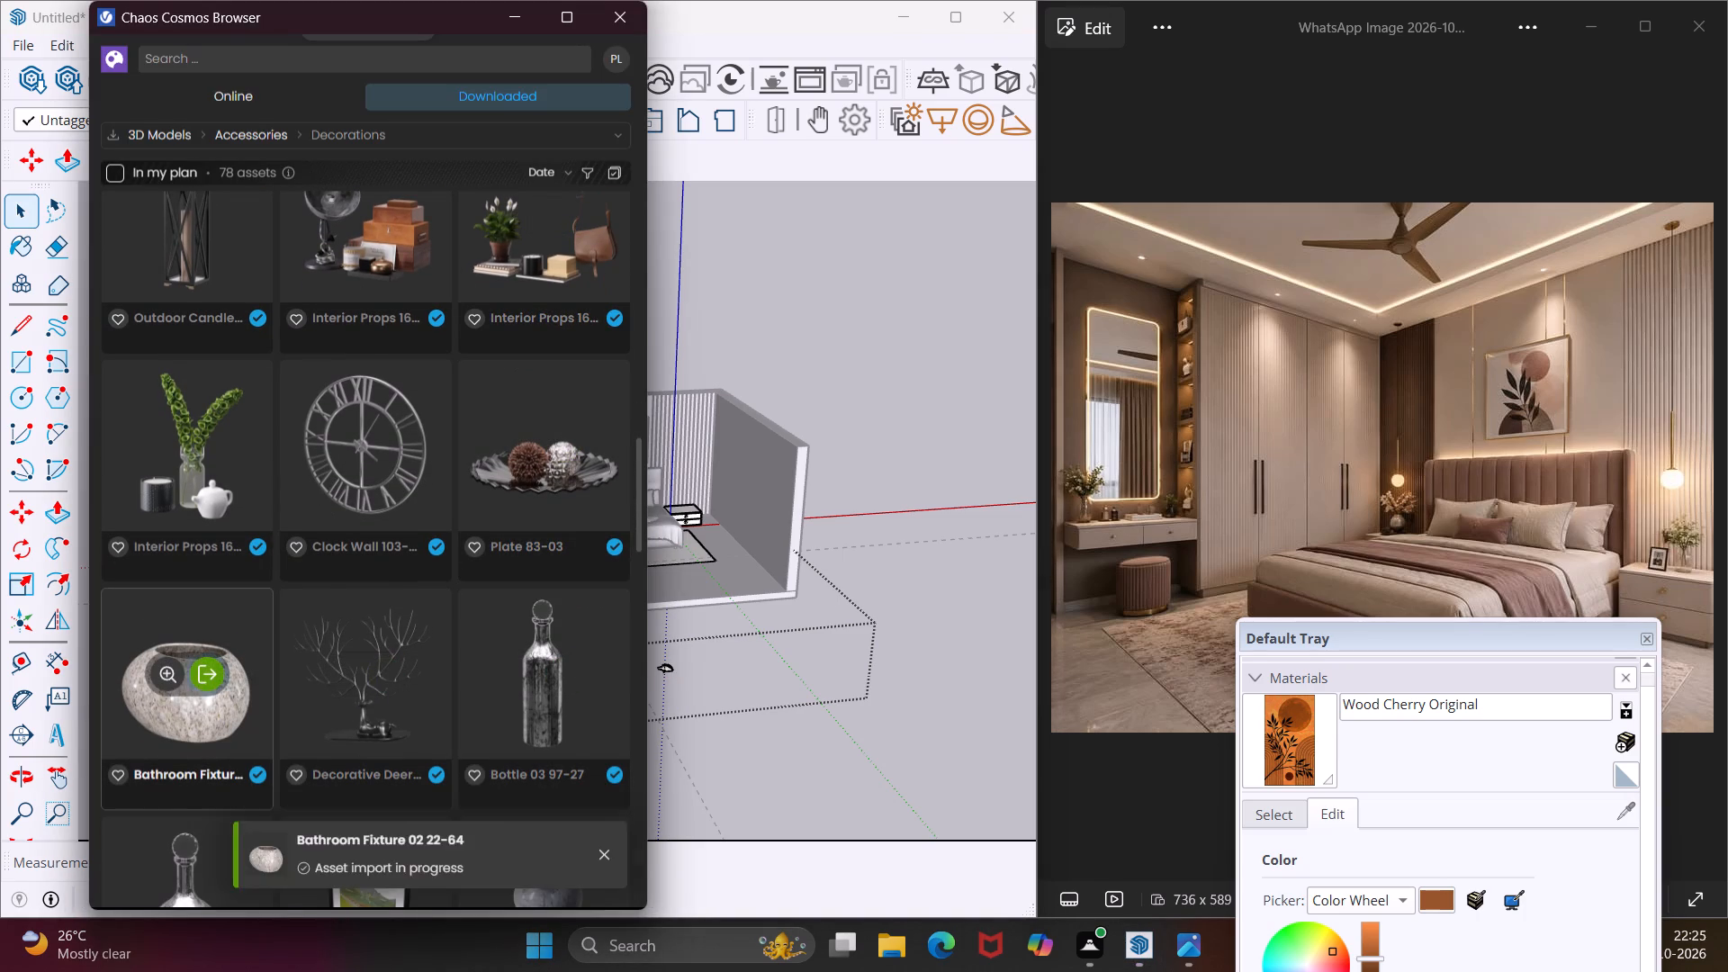
pyautogui.click(631, 709)
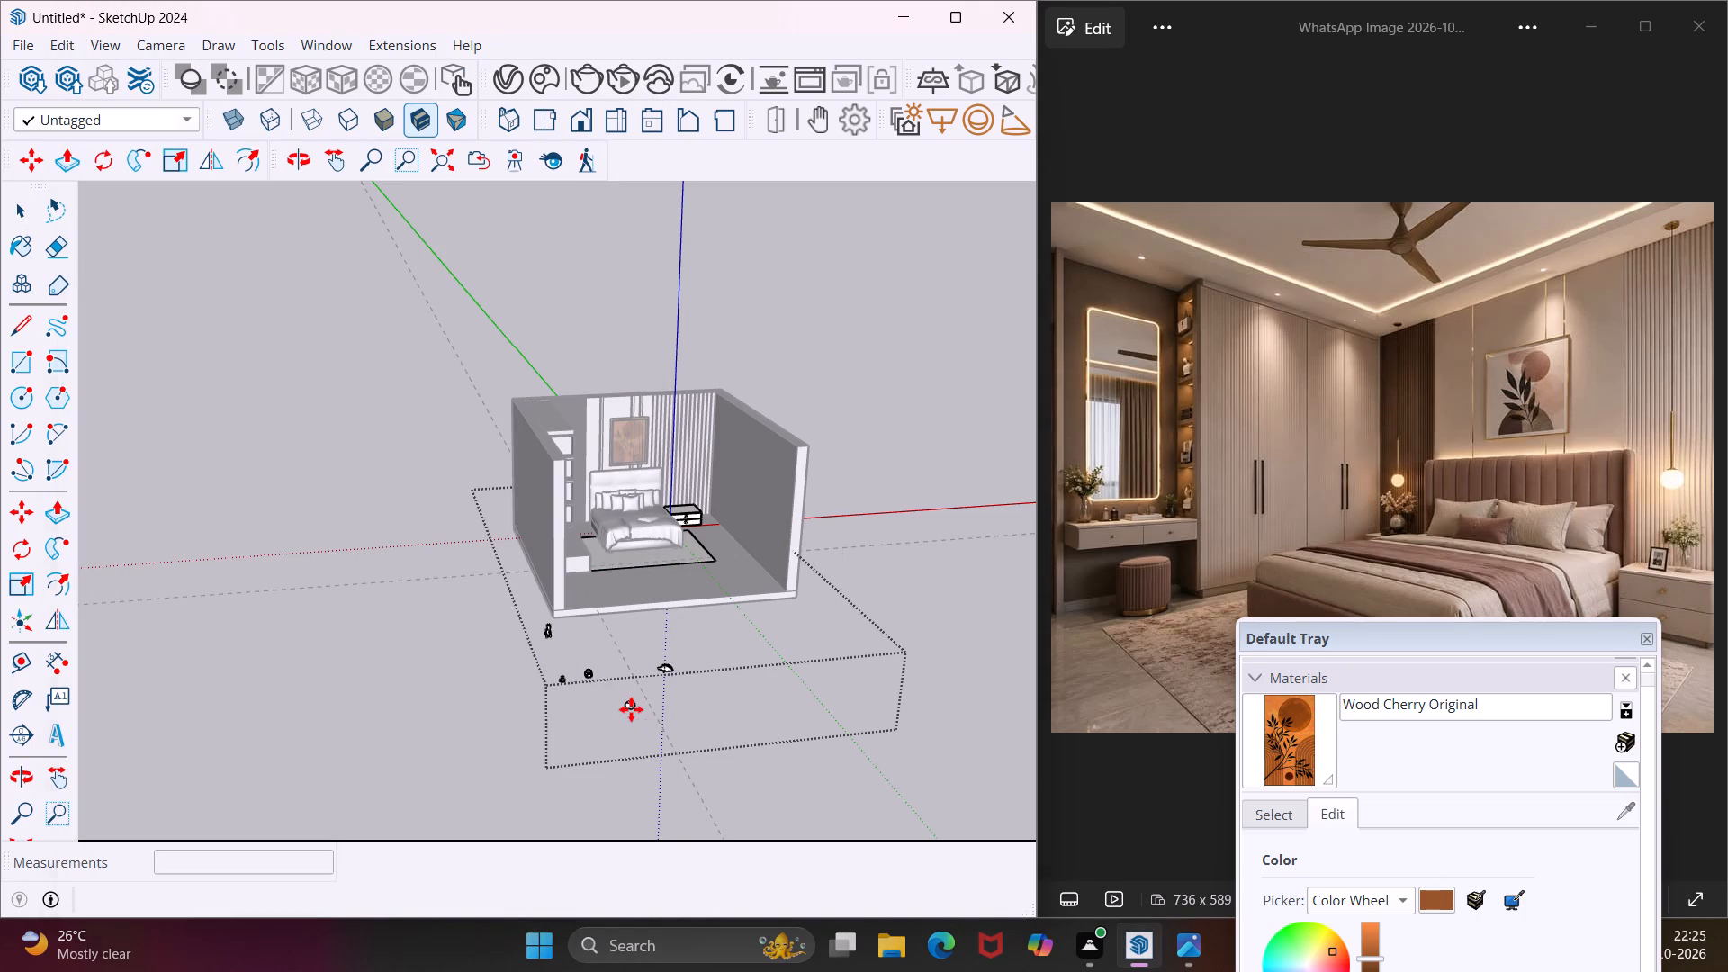
pyautogui.press('Escape')
# Import the wooden Decorative Figures 03 65-28 and place it next to the seashell outside the bedroom.
pyautogui.scroll(-5, 295, 692)
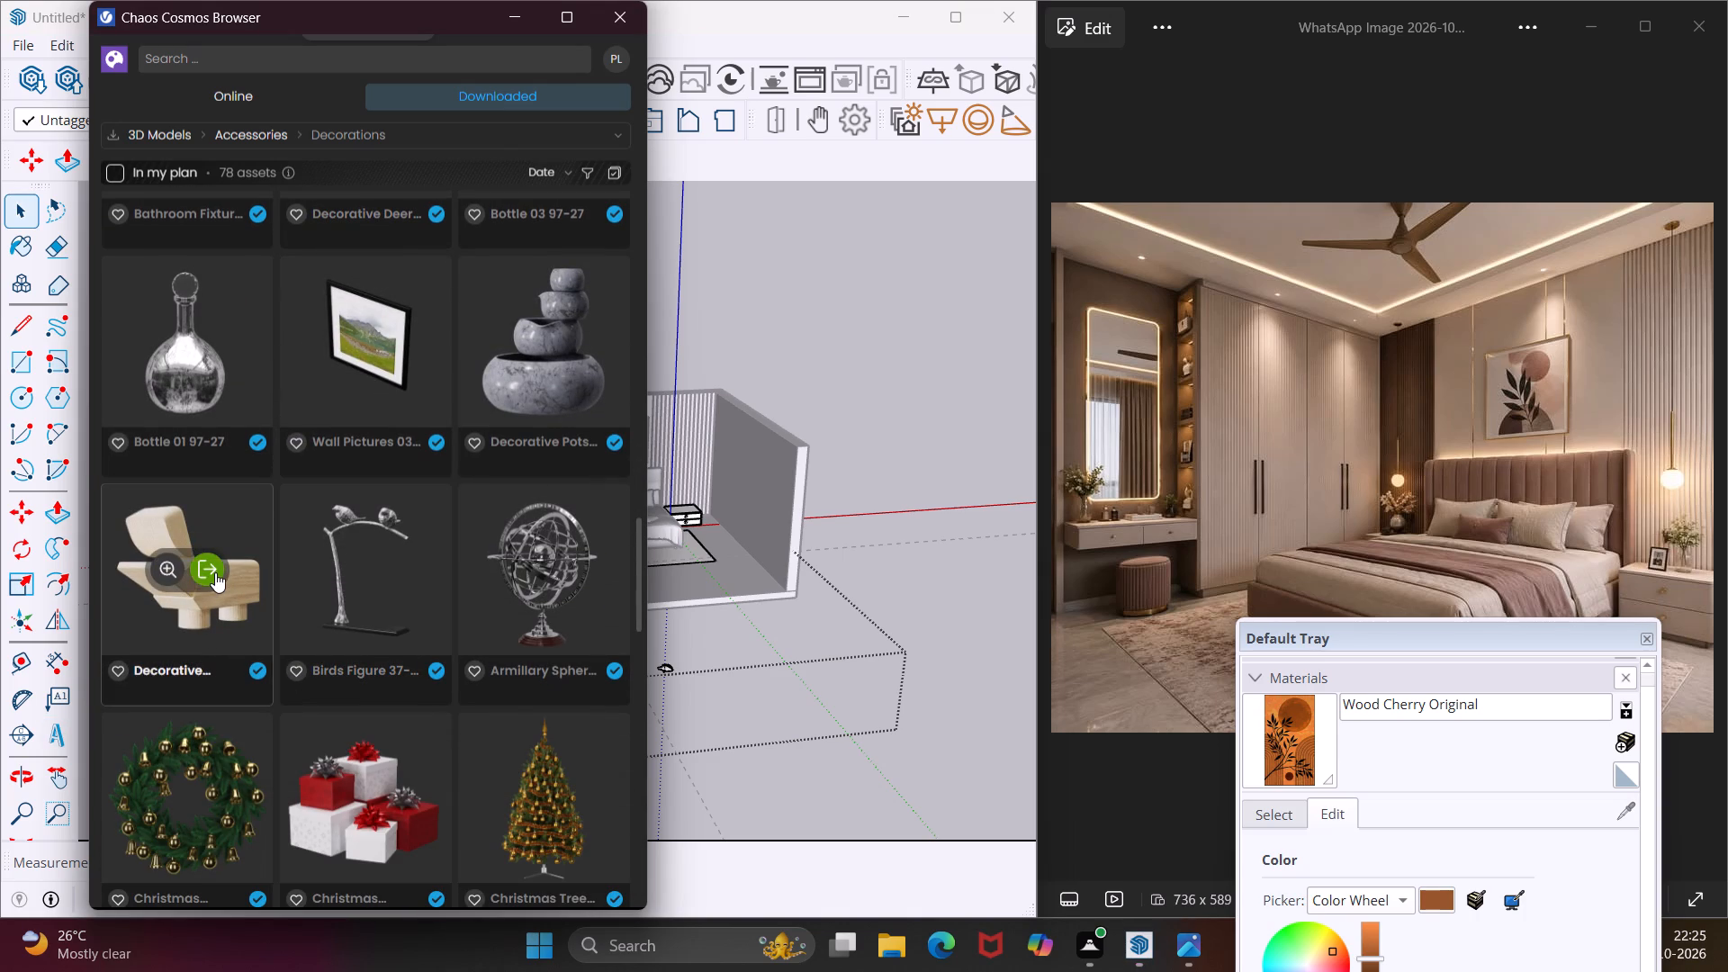
pyautogui.click(215, 572)
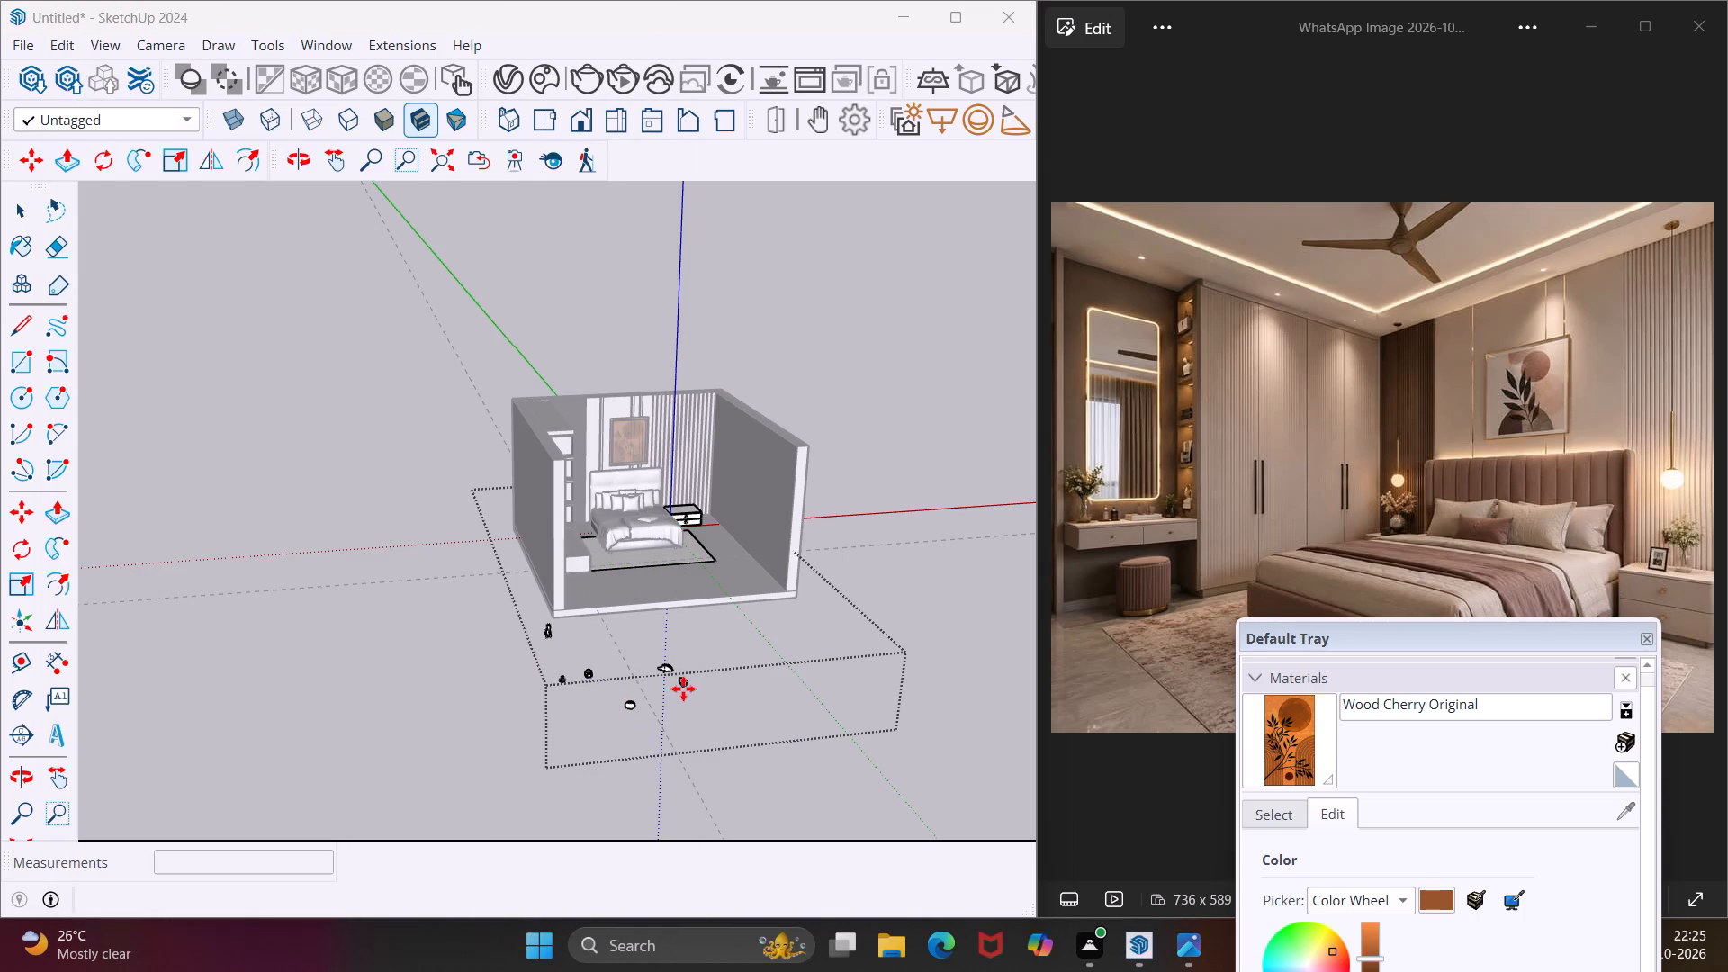
pyautogui.click(683, 688)
pyautogui.press('Escape')
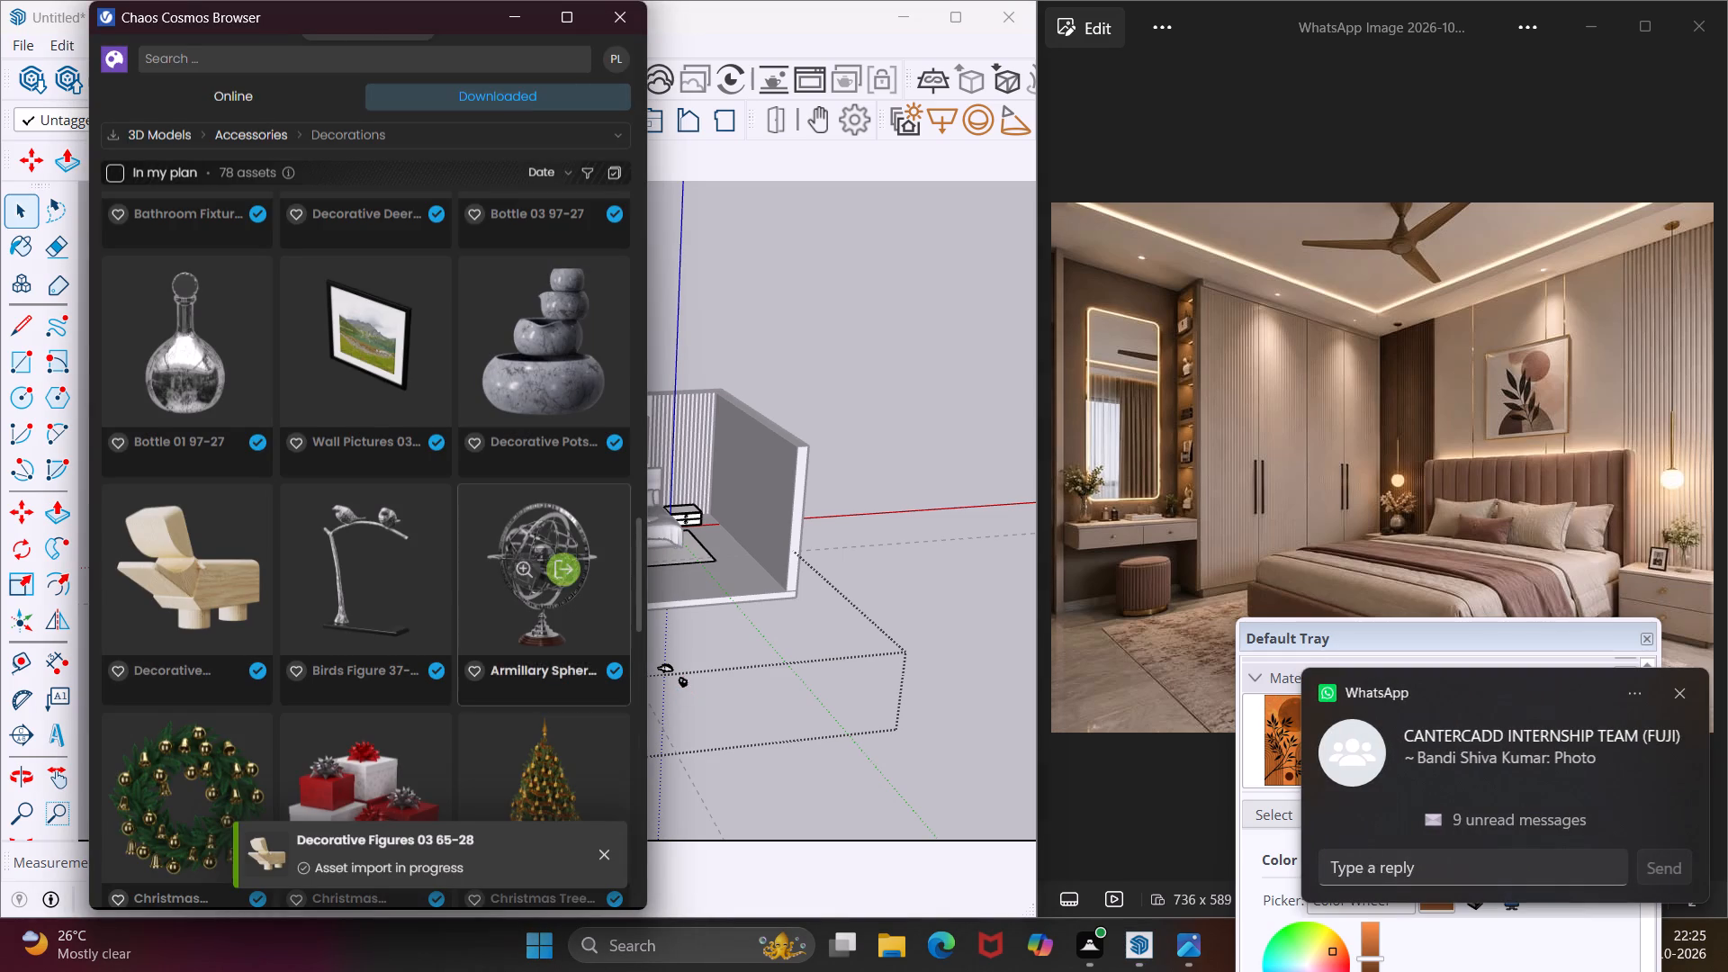
# Import Decorative Puppy 001 and place it outside the bedroom, past the wooden decorative figure.
pyautogui.scroll(-4, 490, 617)
pyautogui.scroll(-3, 335, 626)
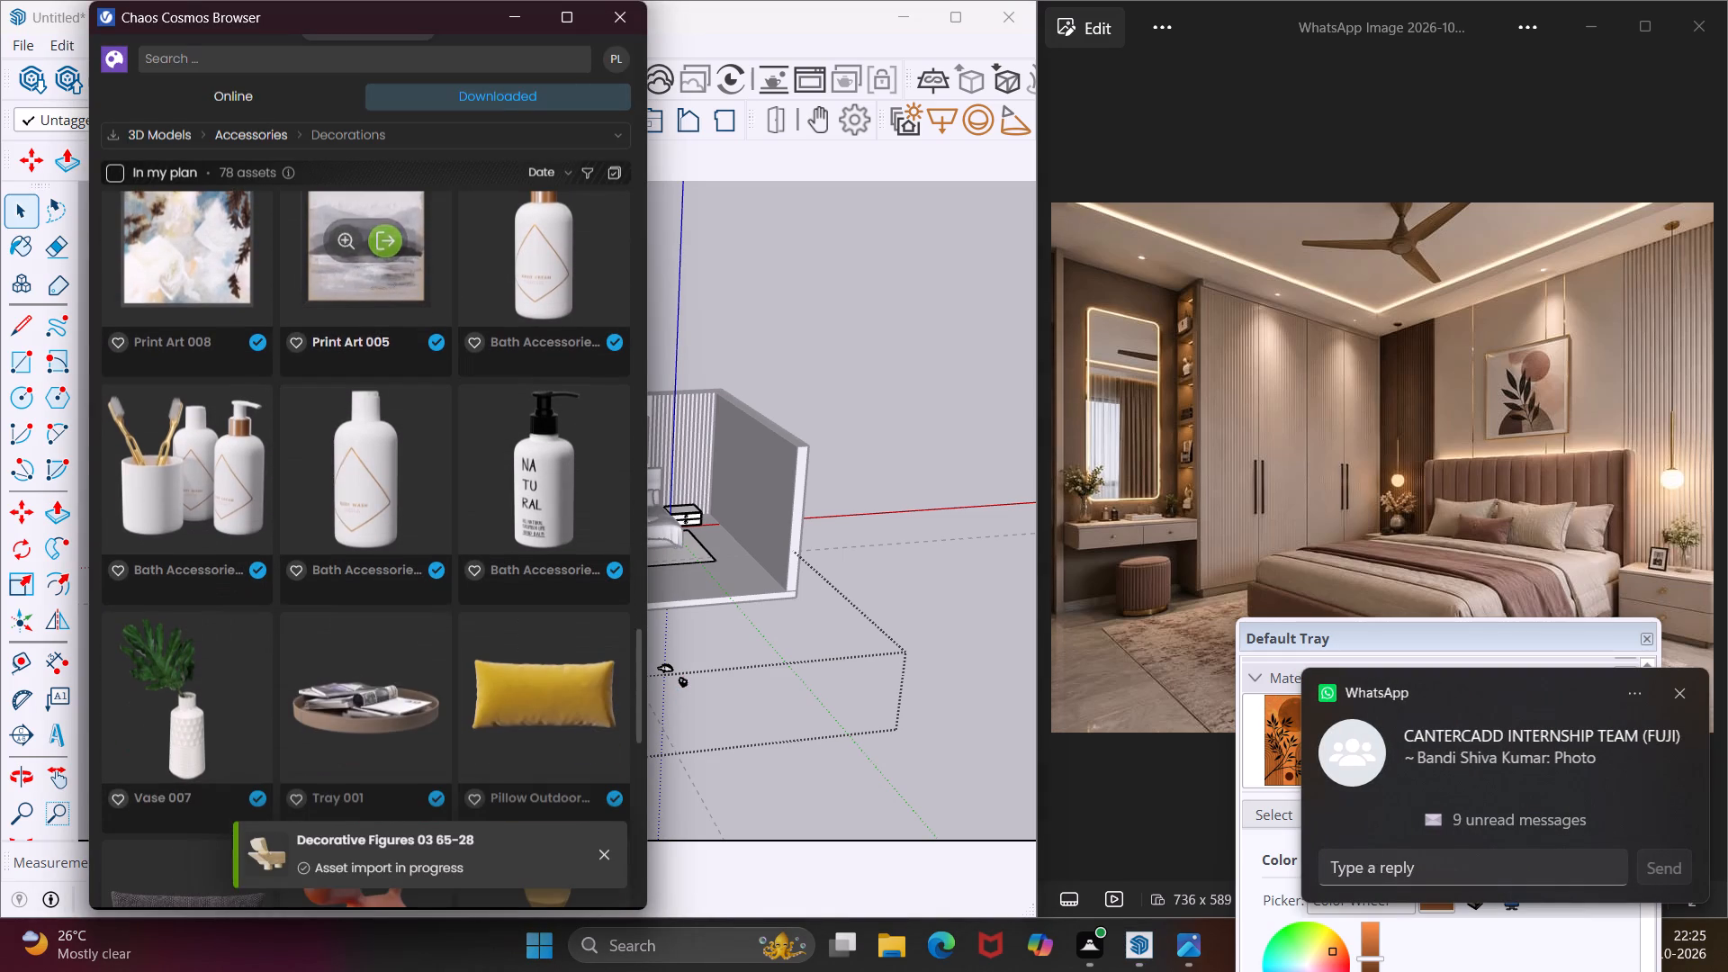
pyautogui.scroll(-2, 328, 625)
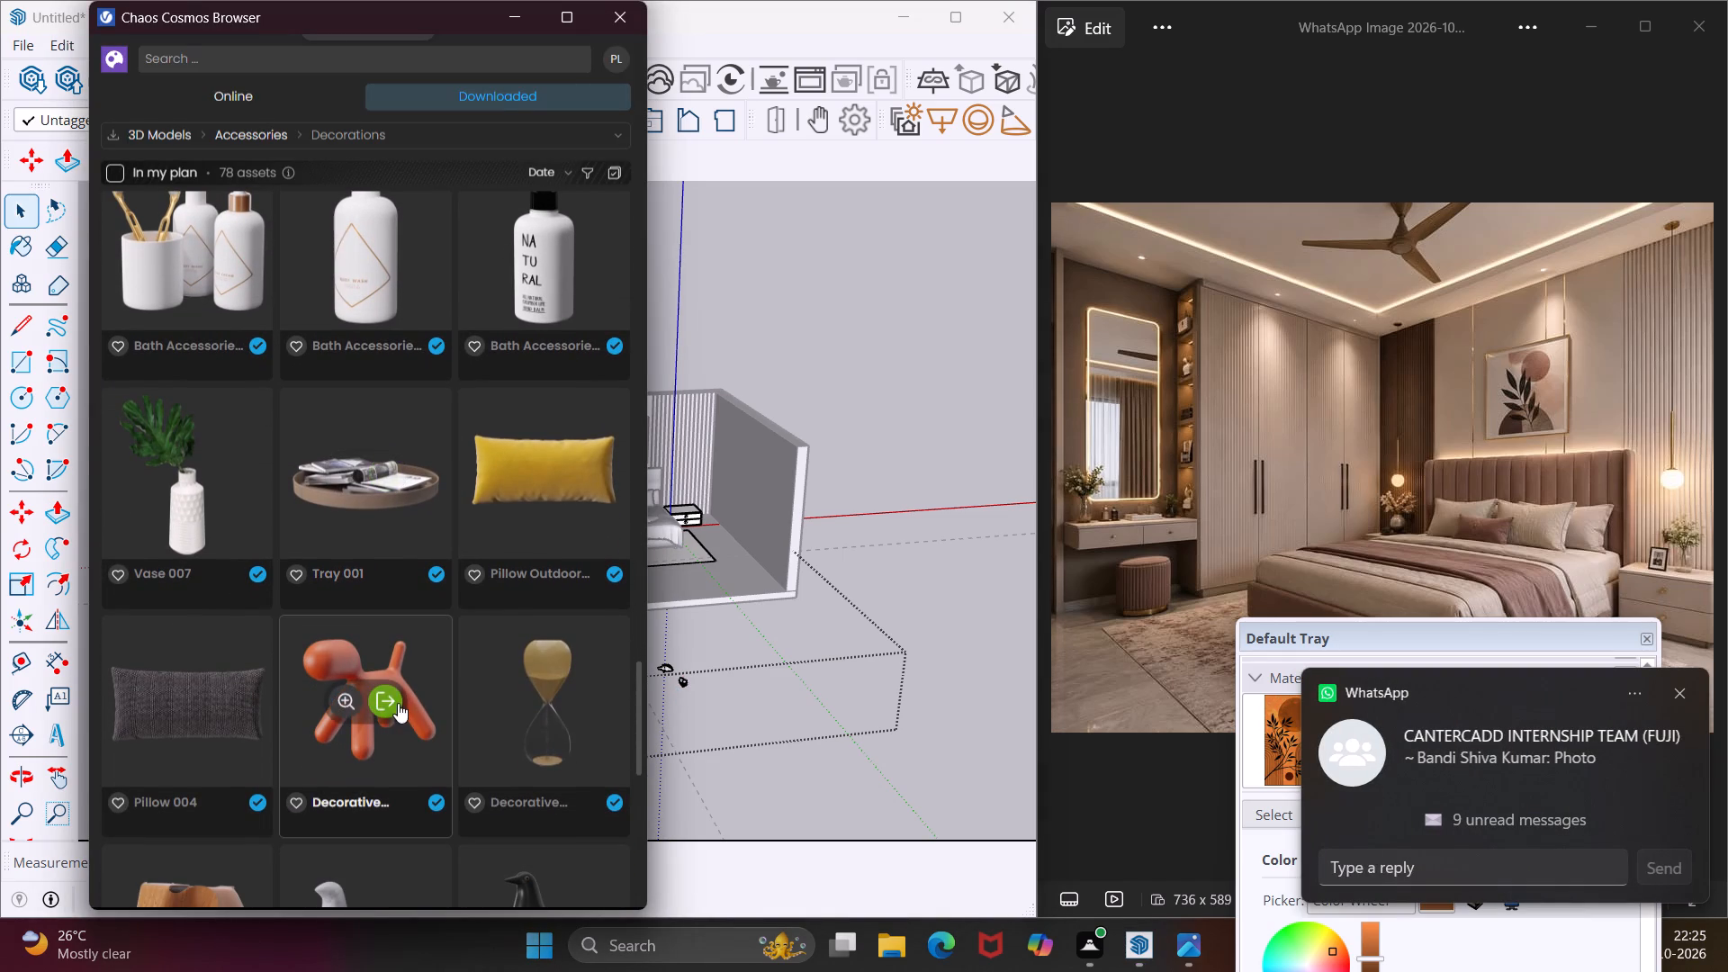
pyautogui.click(375, 692)
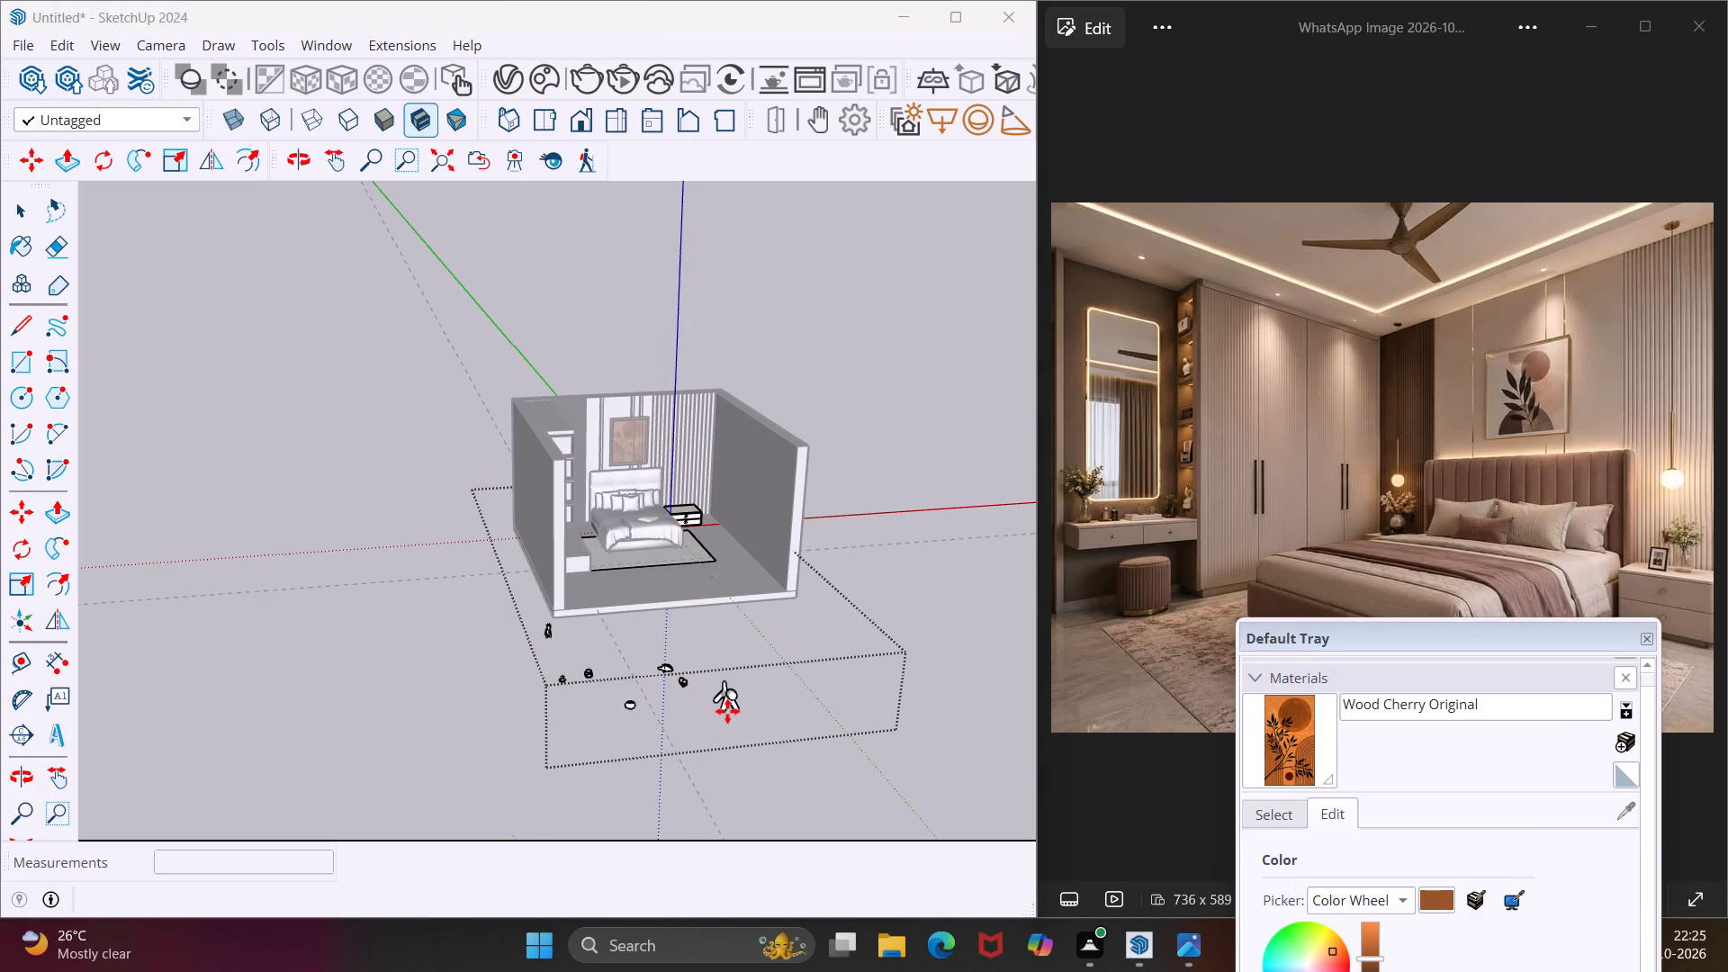
pyautogui.click(727, 711)
pyautogui.press('Escape')
# Import Decorative Hourglass 001 and place it outside the bedroom beyond the puppy figure.
pyautogui.click(573, 706)
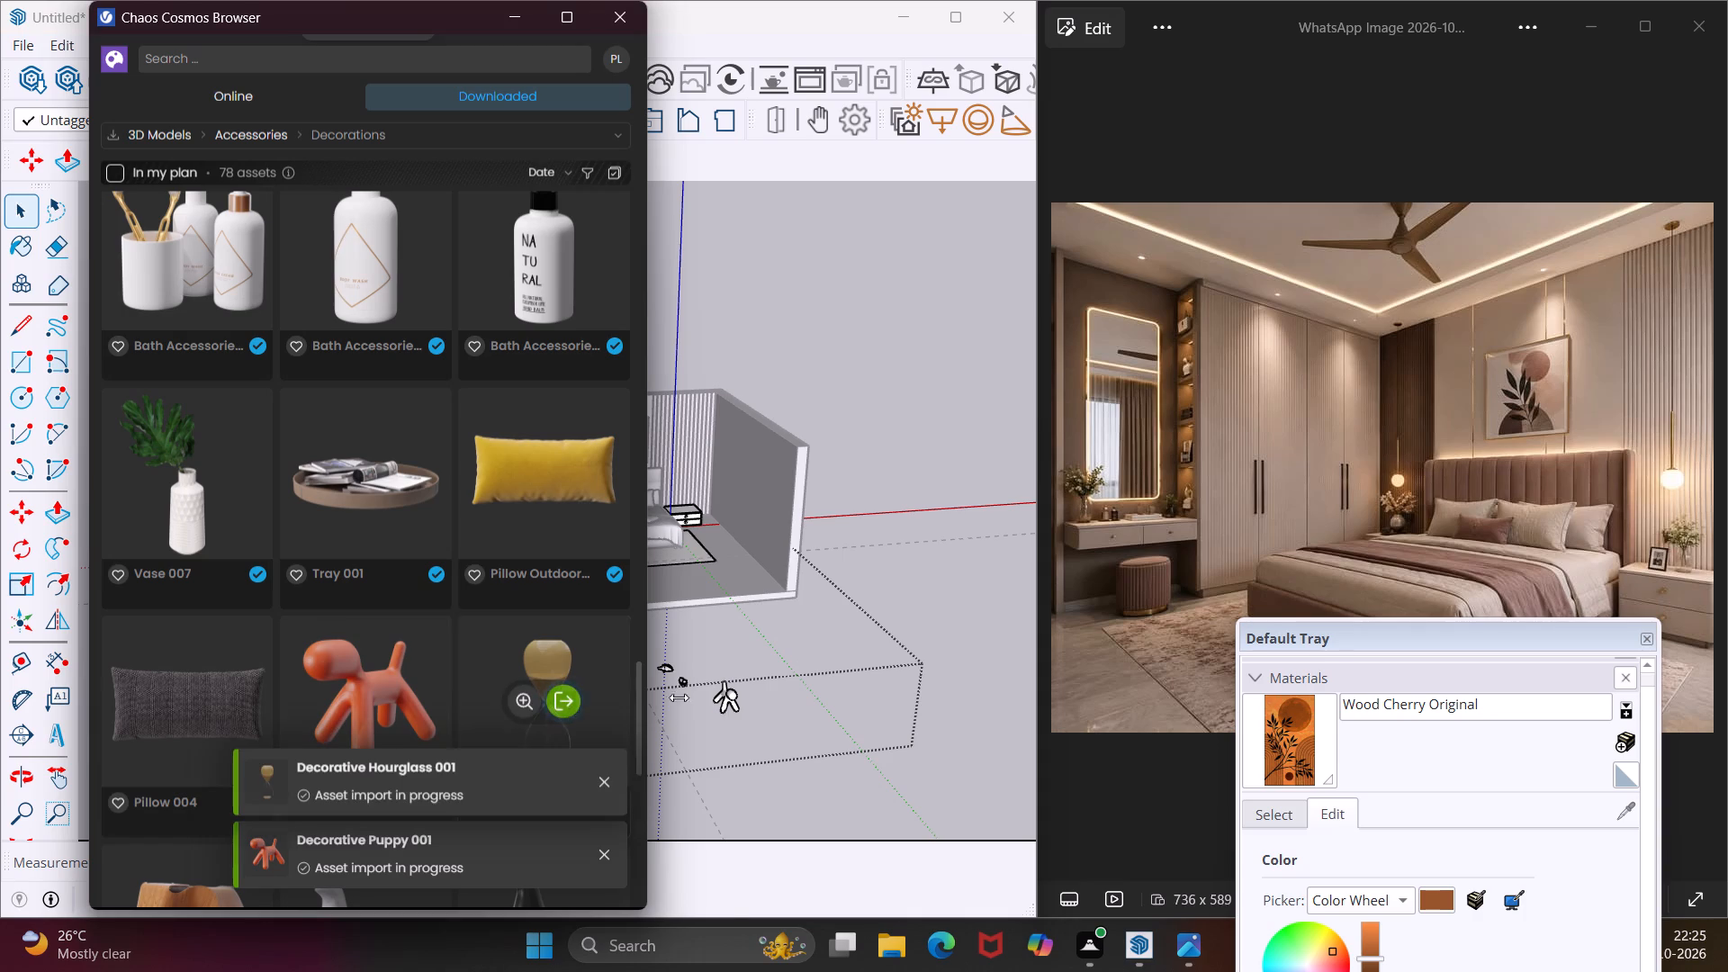
pyautogui.click(791, 697)
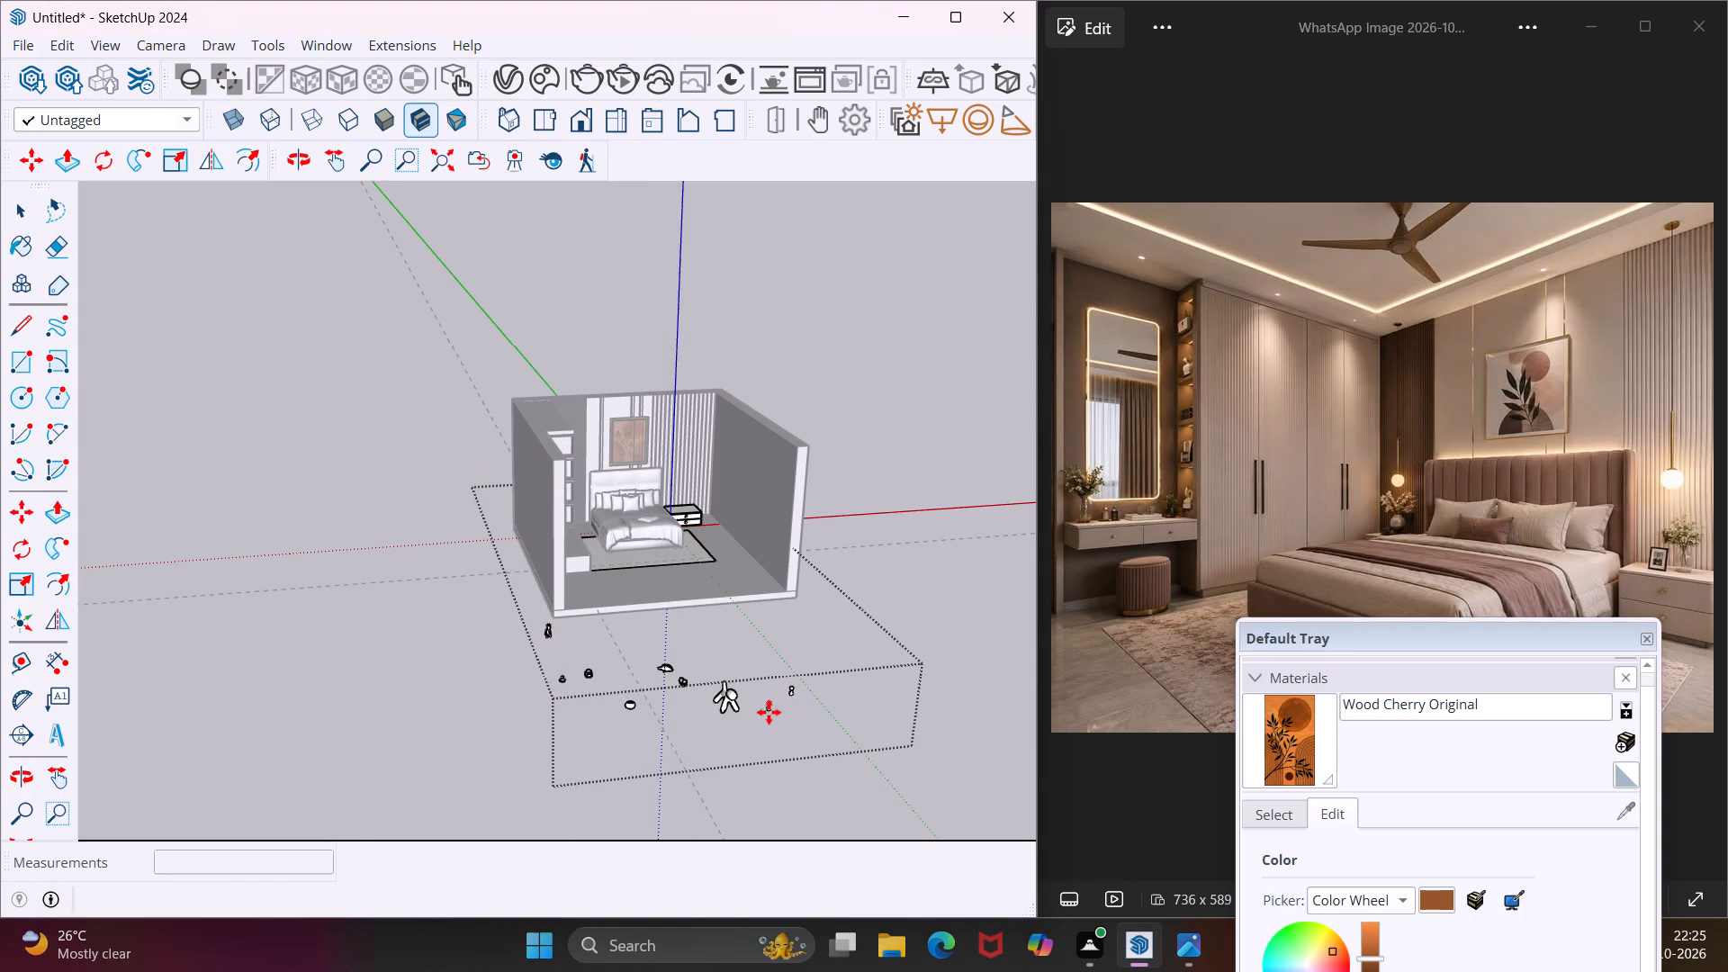
pyautogui.press('Escape')
# Import Decorative Elephant 001 and place it on the ground in front of the puppy figure outside the bedroom.
pyautogui.scroll(-4, 475, 688)
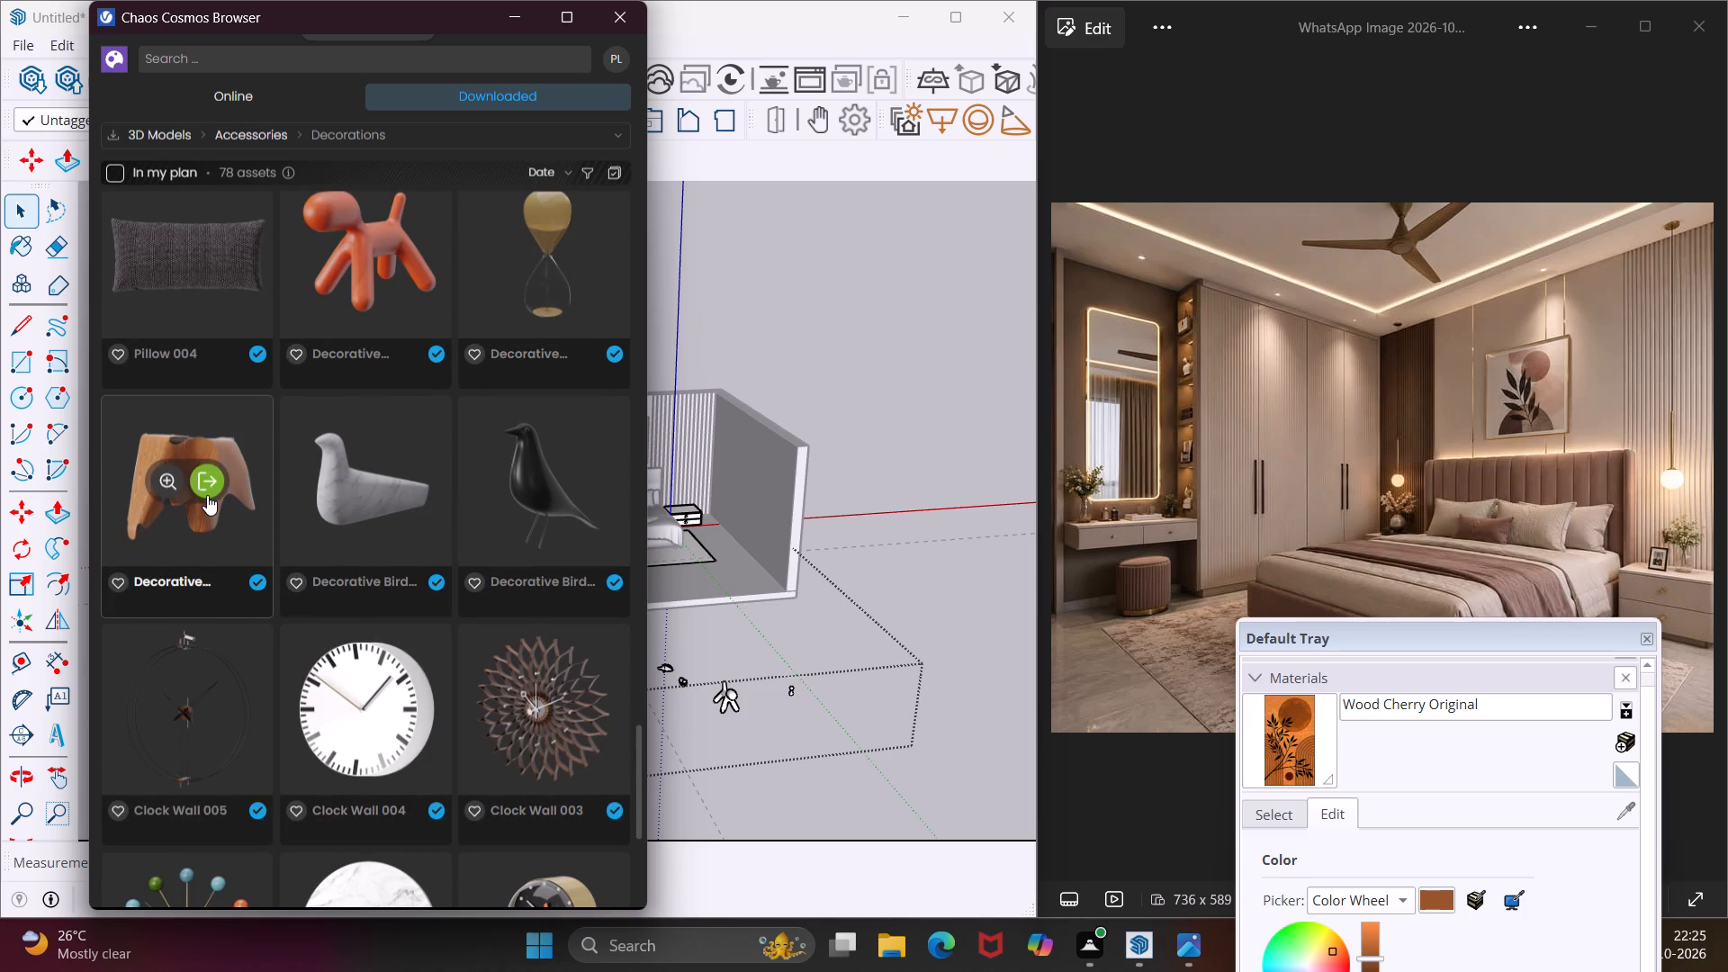
pyautogui.click(205, 492)
pyautogui.click(742, 754)
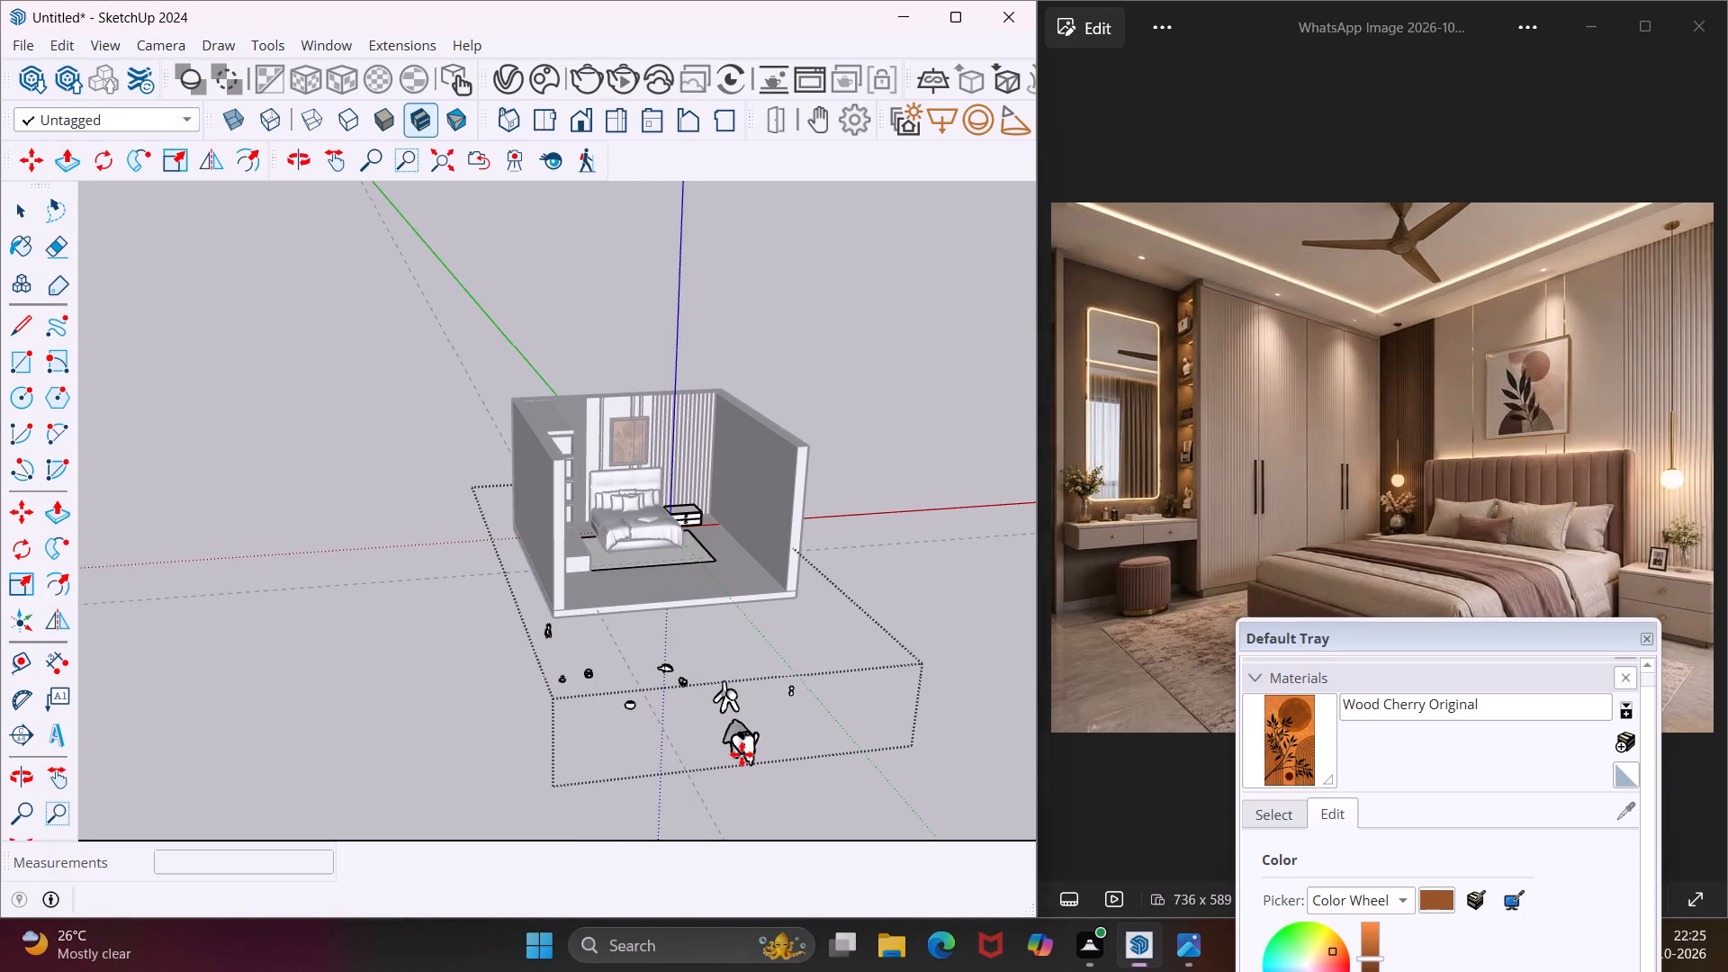
pyautogui.press('Escape')
# Look through the remaining downloaded decorations and the Premium and Collection libraries for more accessories.
pyautogui.scroll(-3, 286, 661)
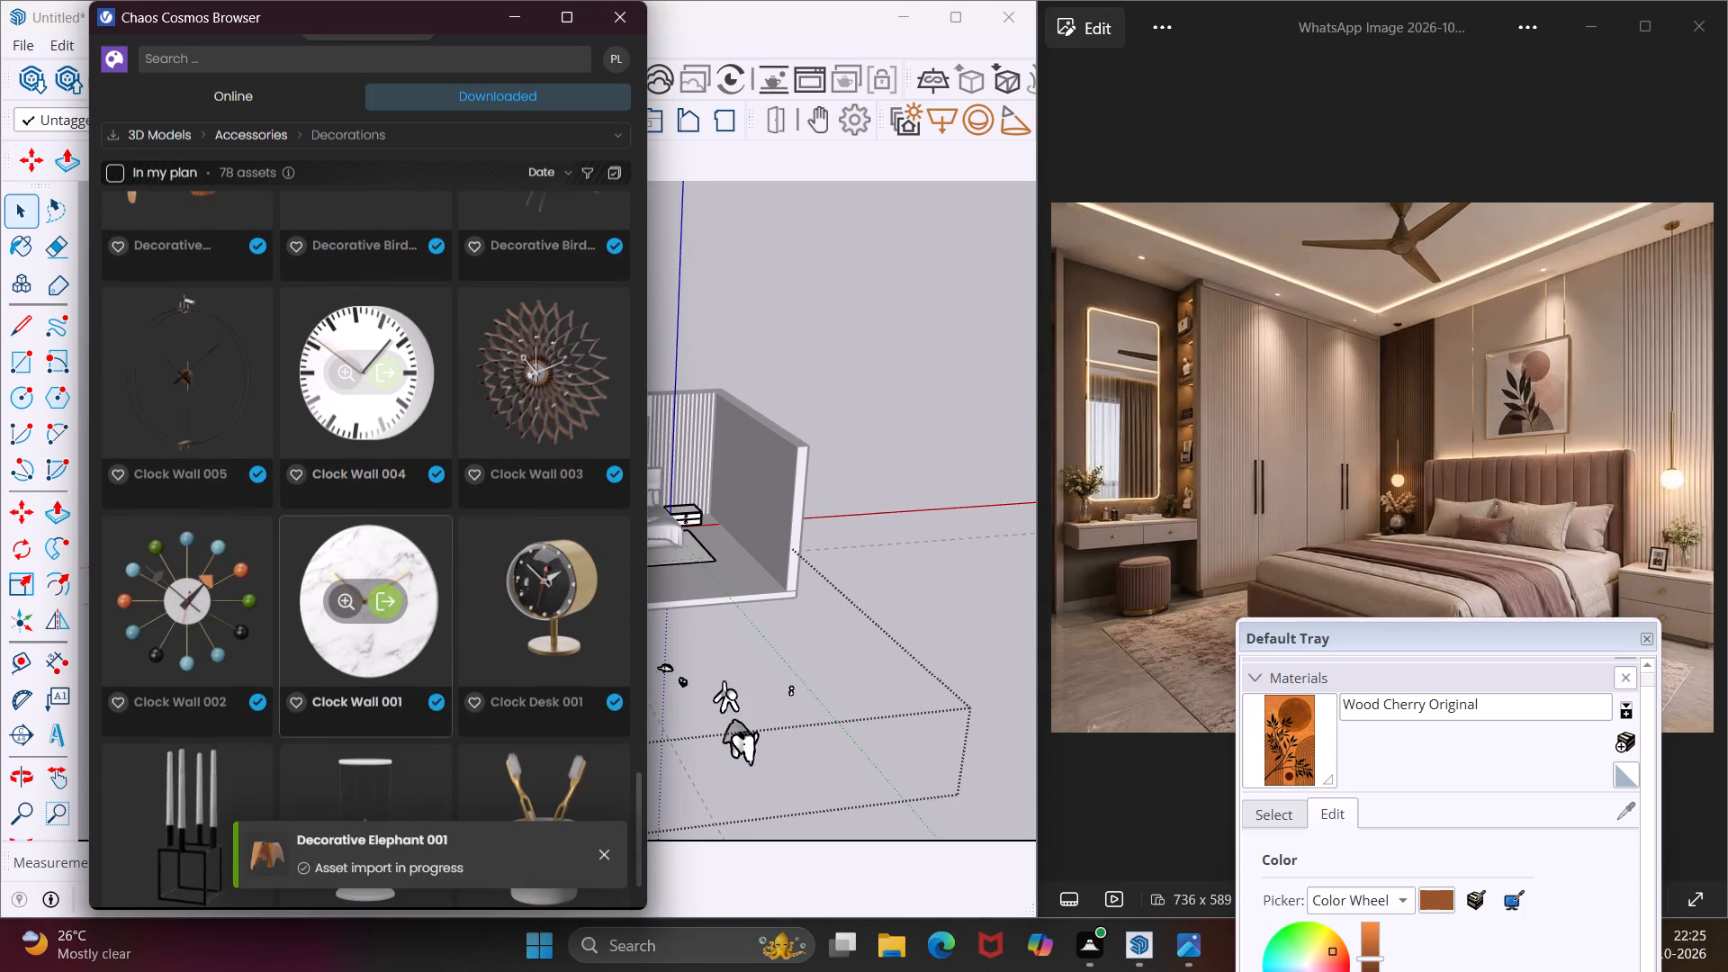
pyautogui.scroll(-4, 286, 661)
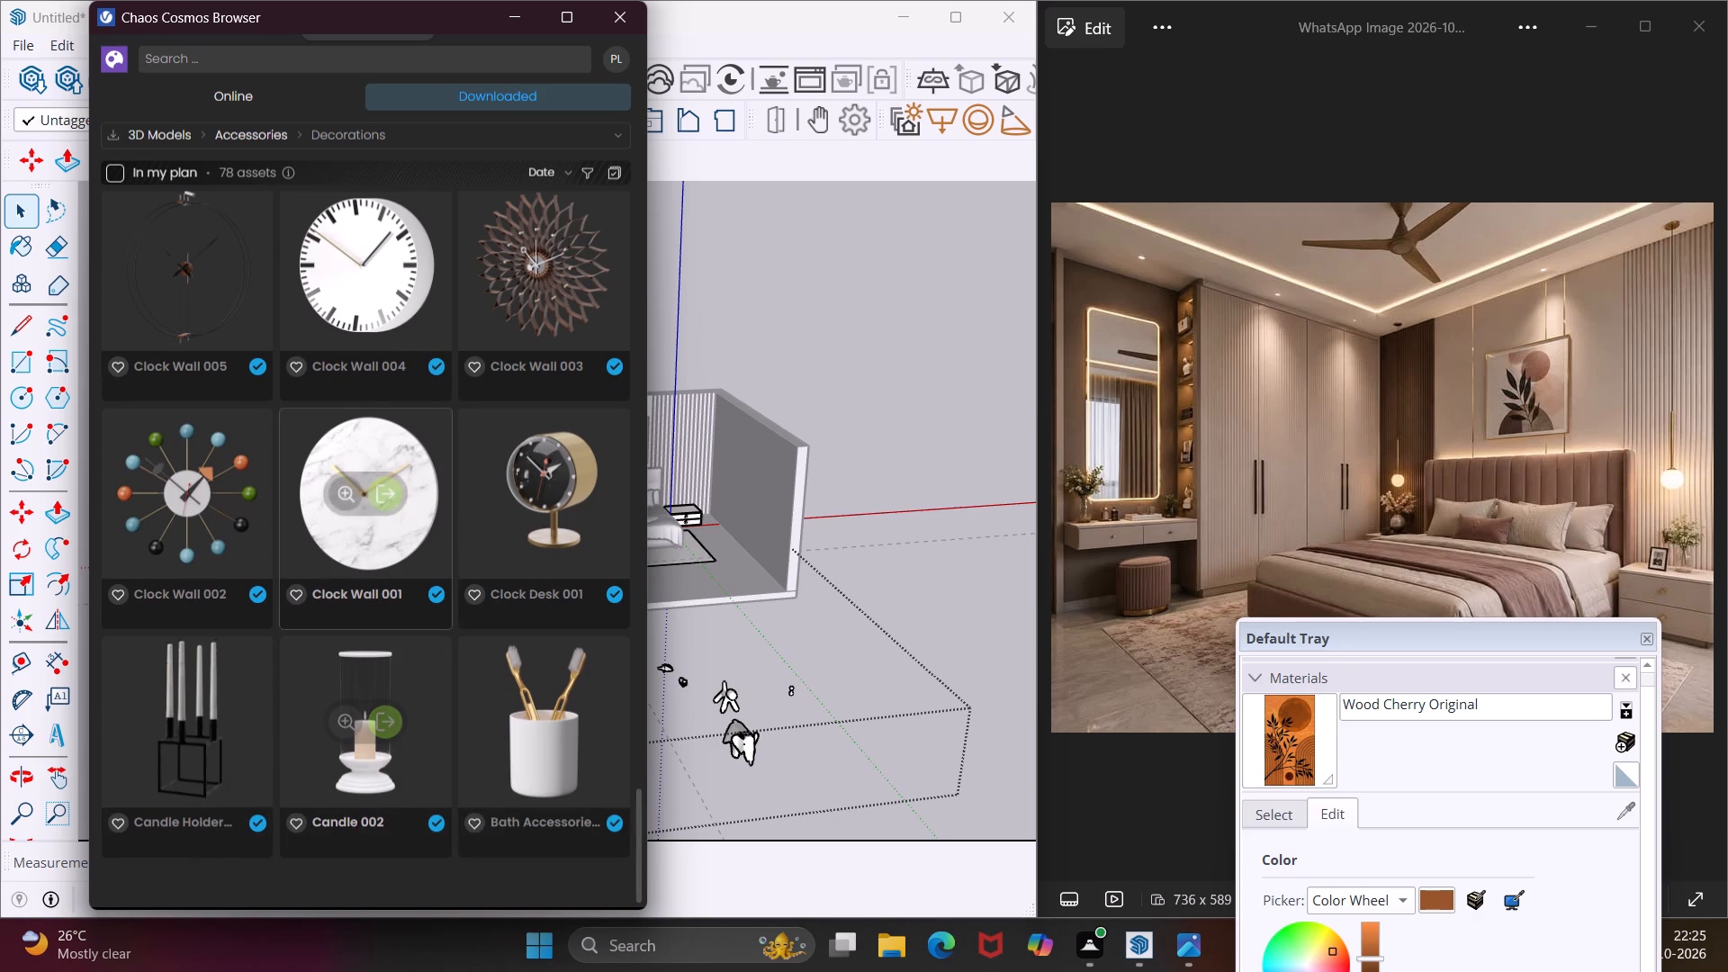
pyautogui.click(467, 144)
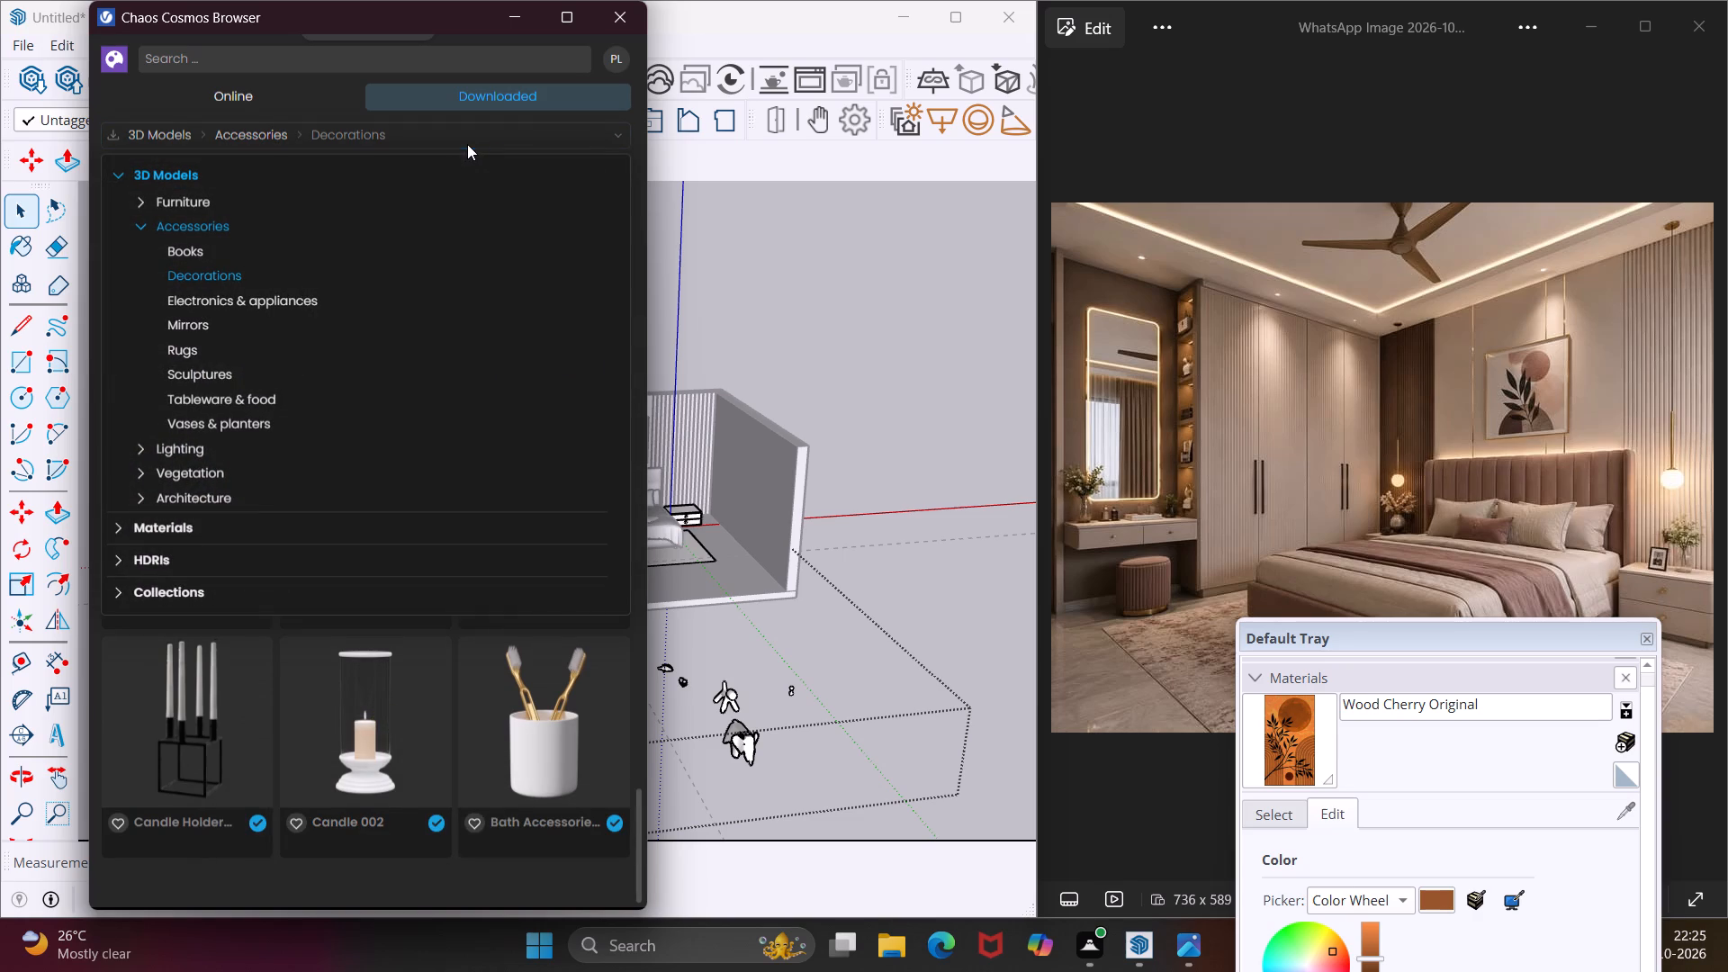
pyautogui.click(173, 589)
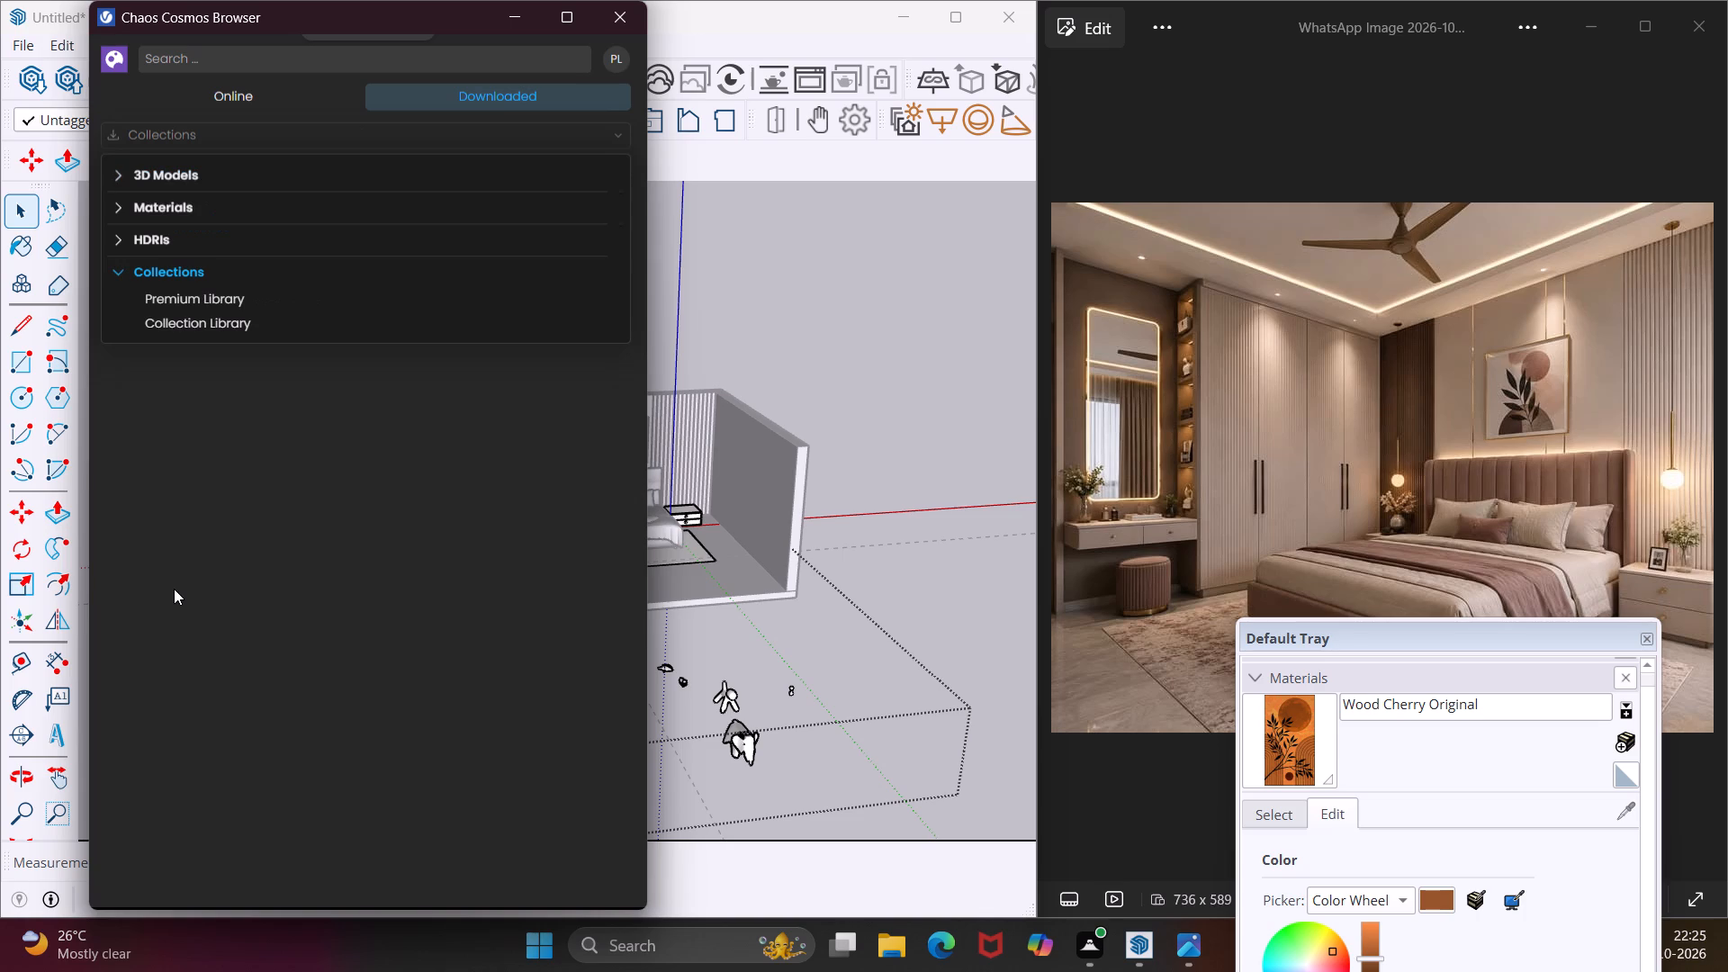
pyautogui.click(153, 304)
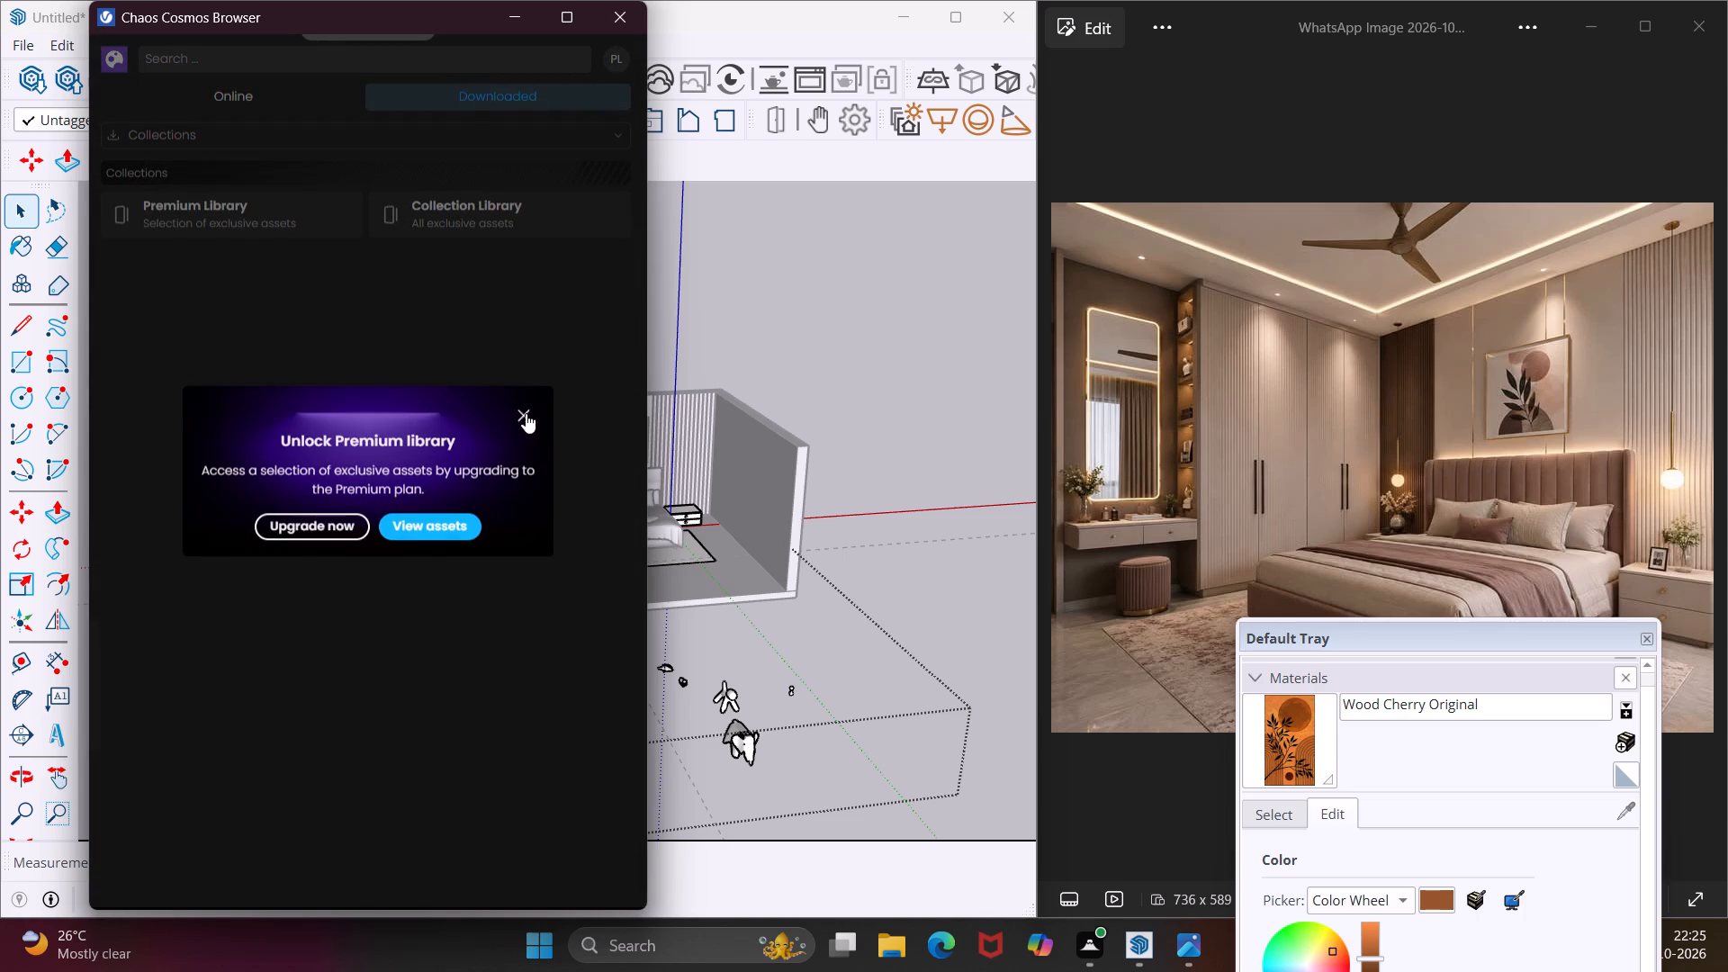
pyautogui.click(529, 413)
pyautogui.click(432, 124)
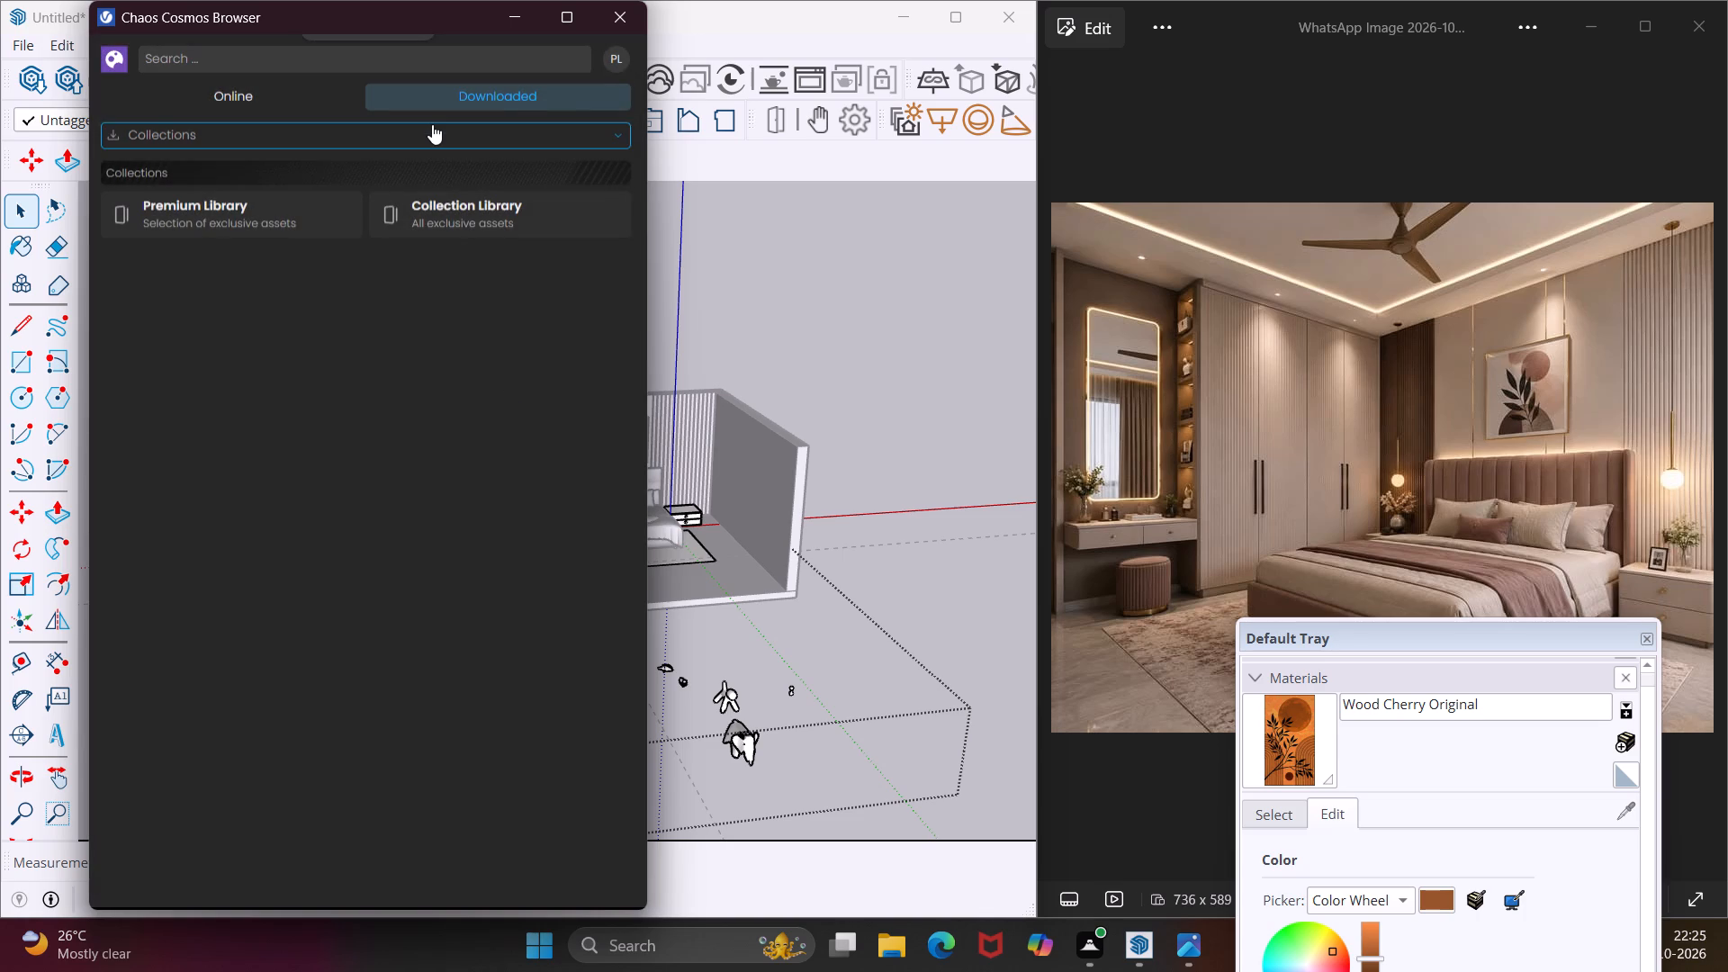
pyautogui.click(280, 328)
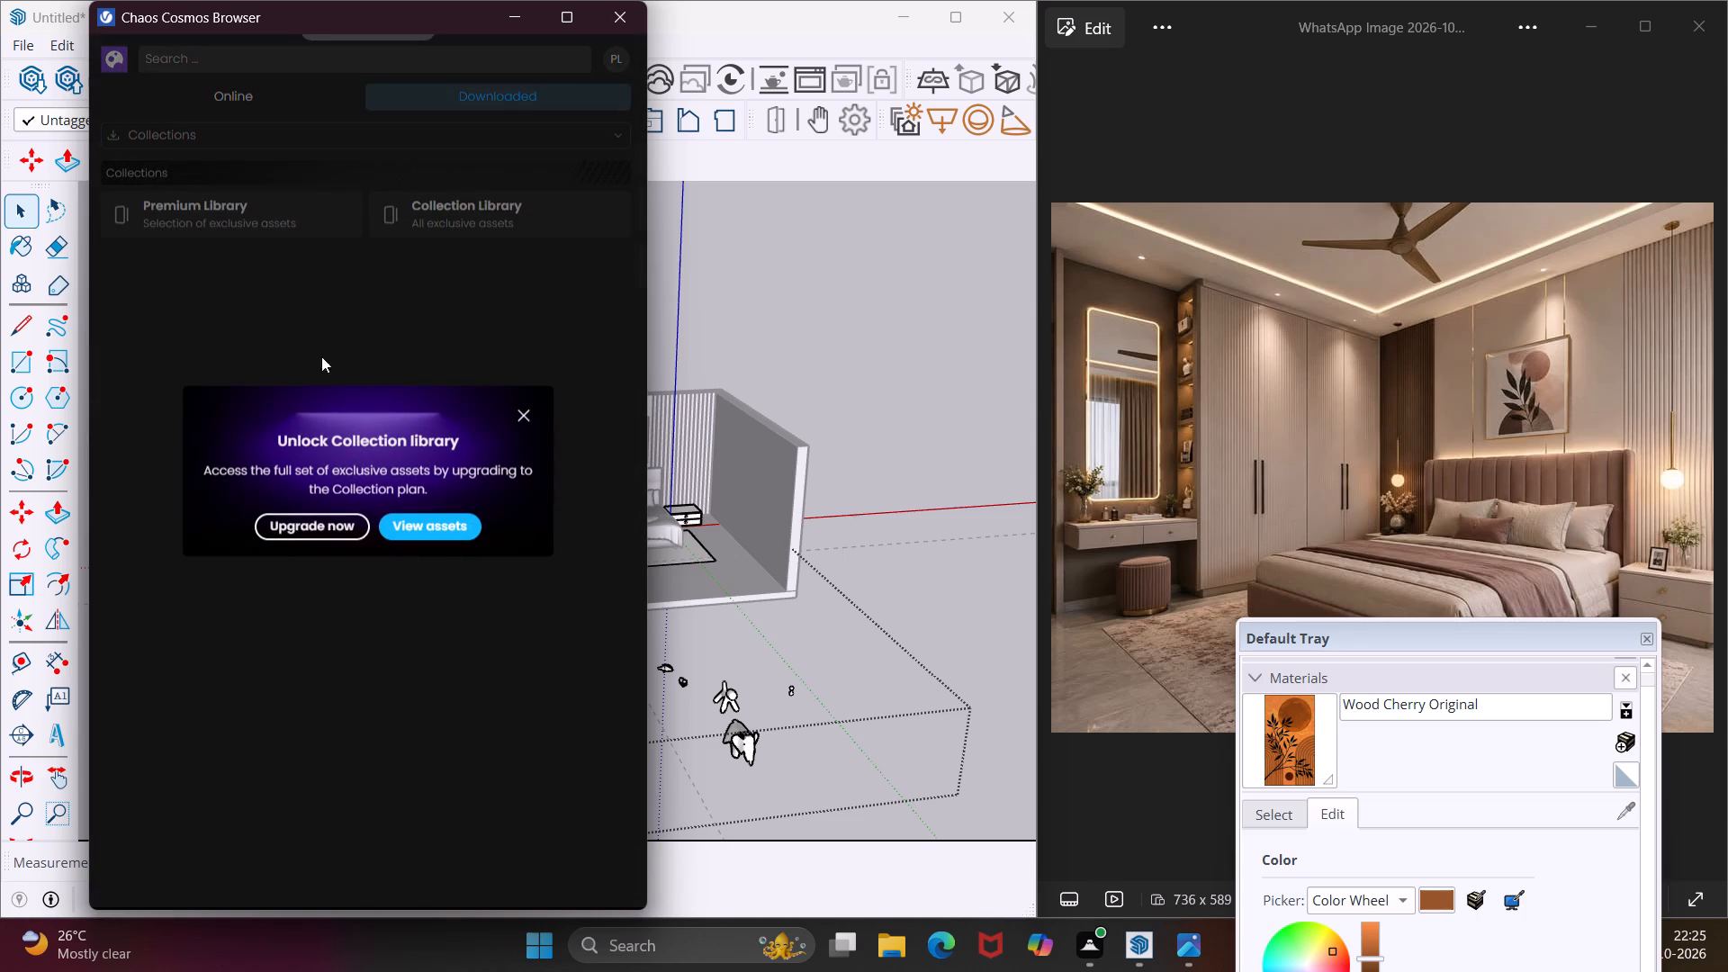
pyautogui.click(521, 415)
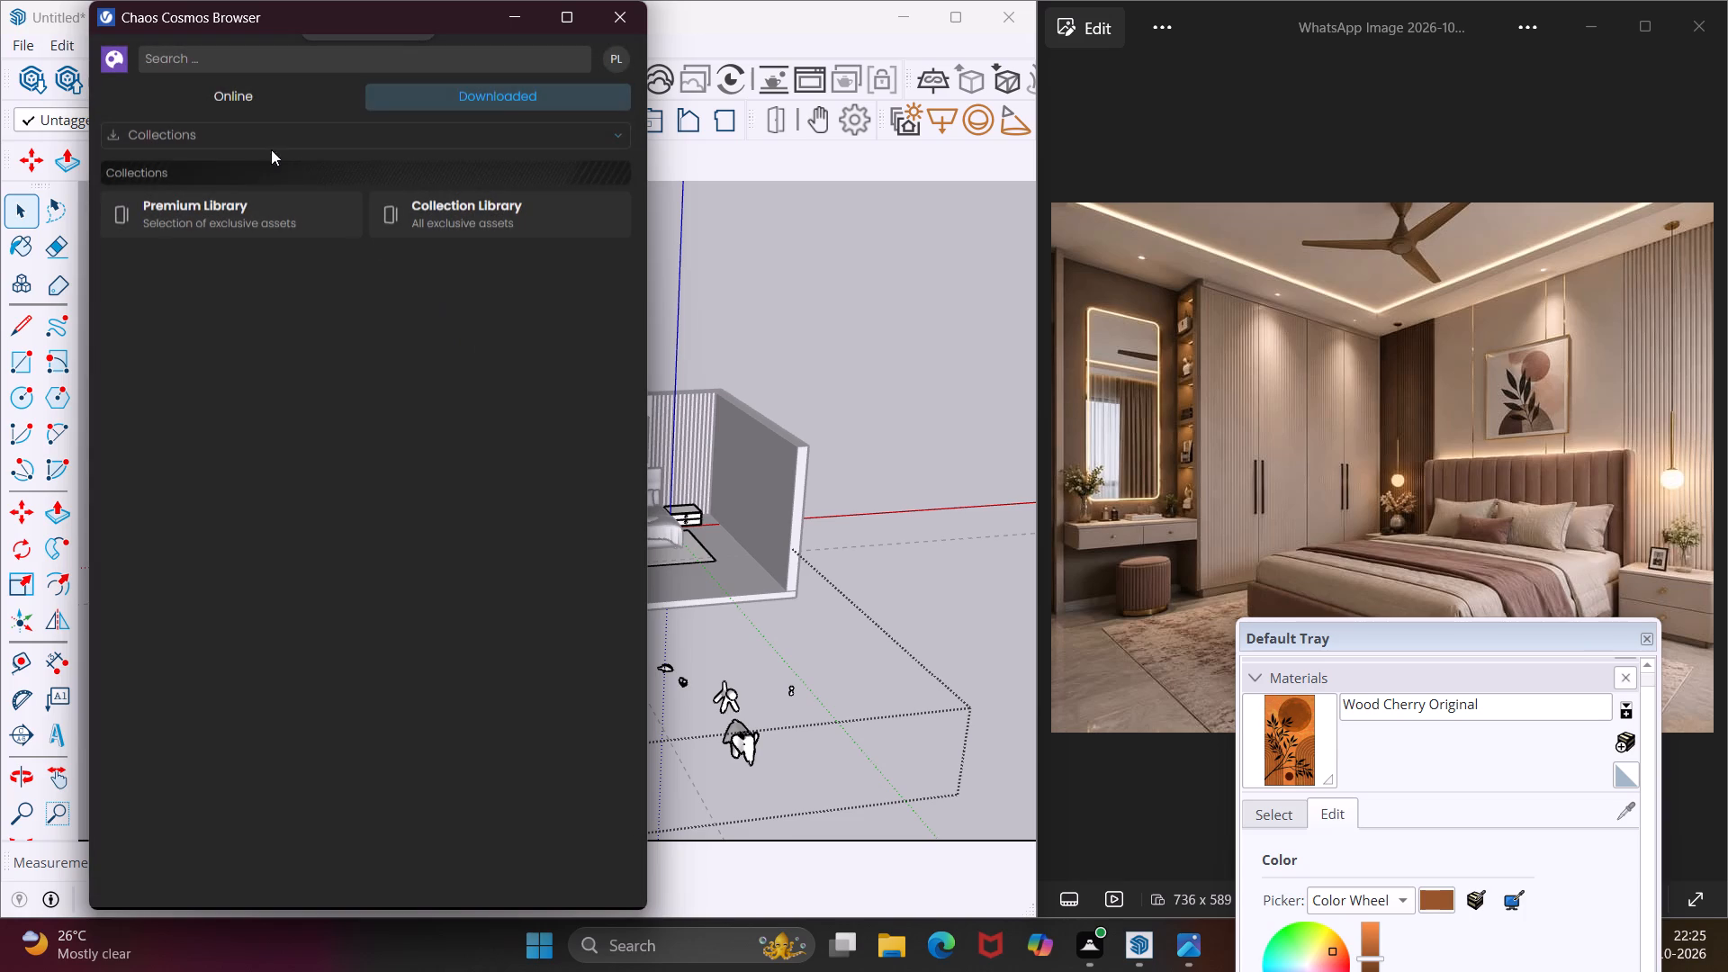
# Look through the downloaded outdoor furniture and books in the 3D Models library for suitable accessories.
pyautogui.click(255, 136)
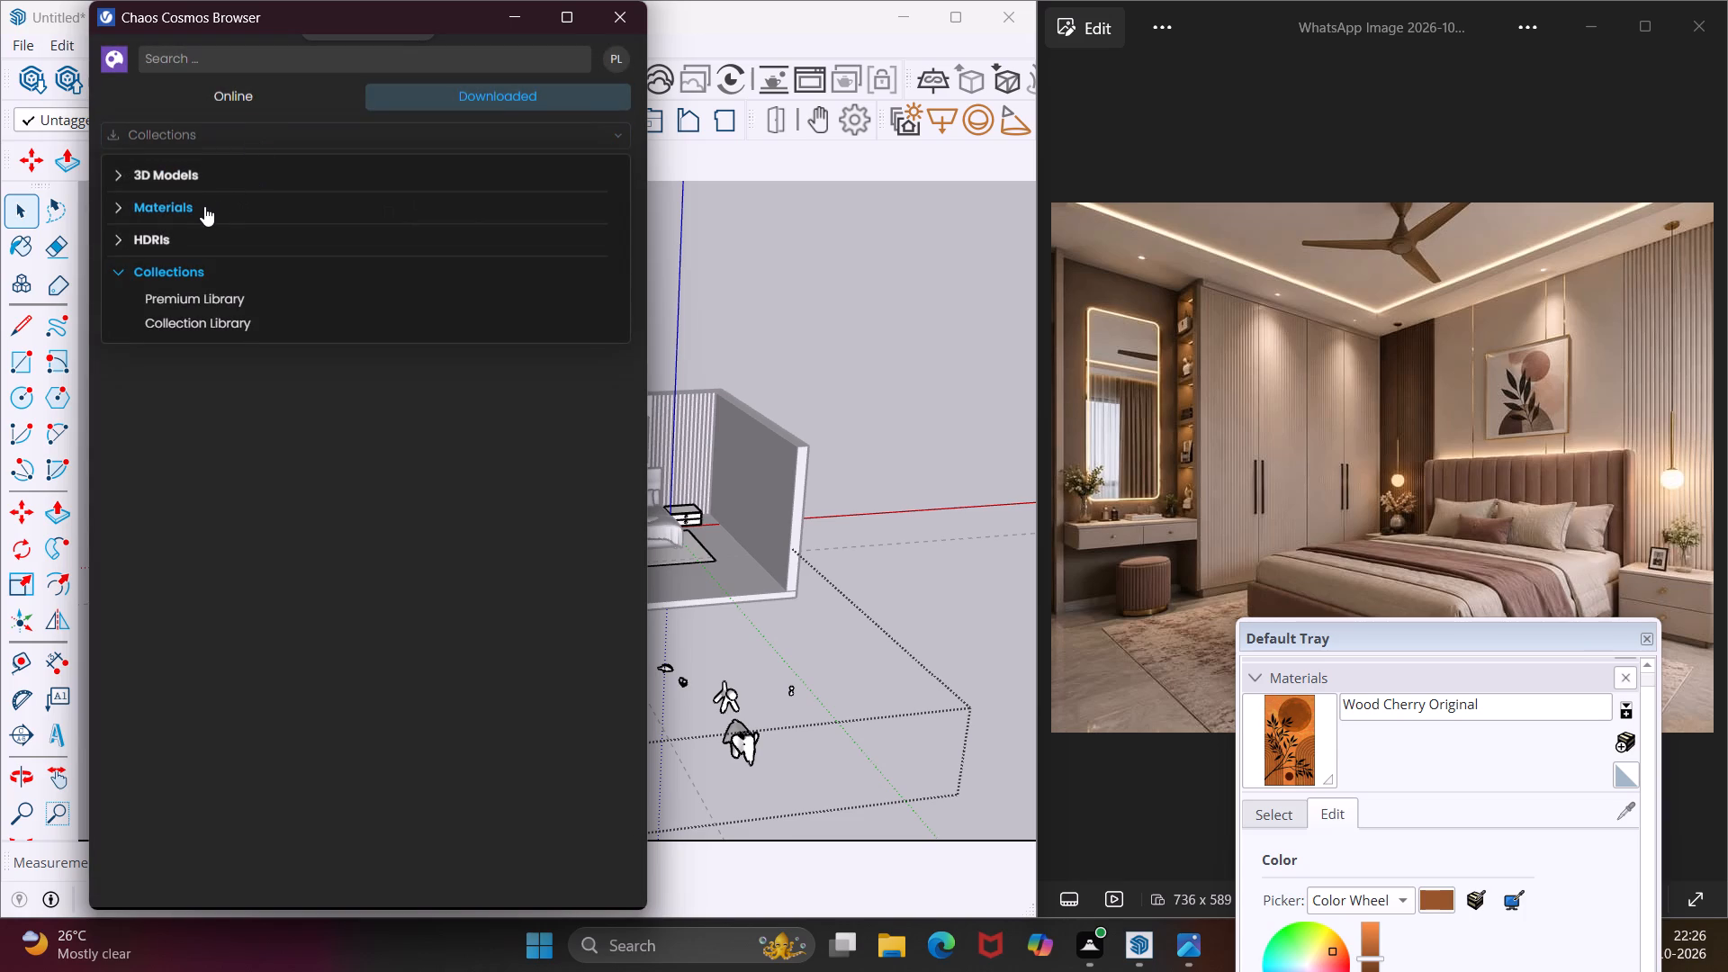
pyautogui.click(204, 206)
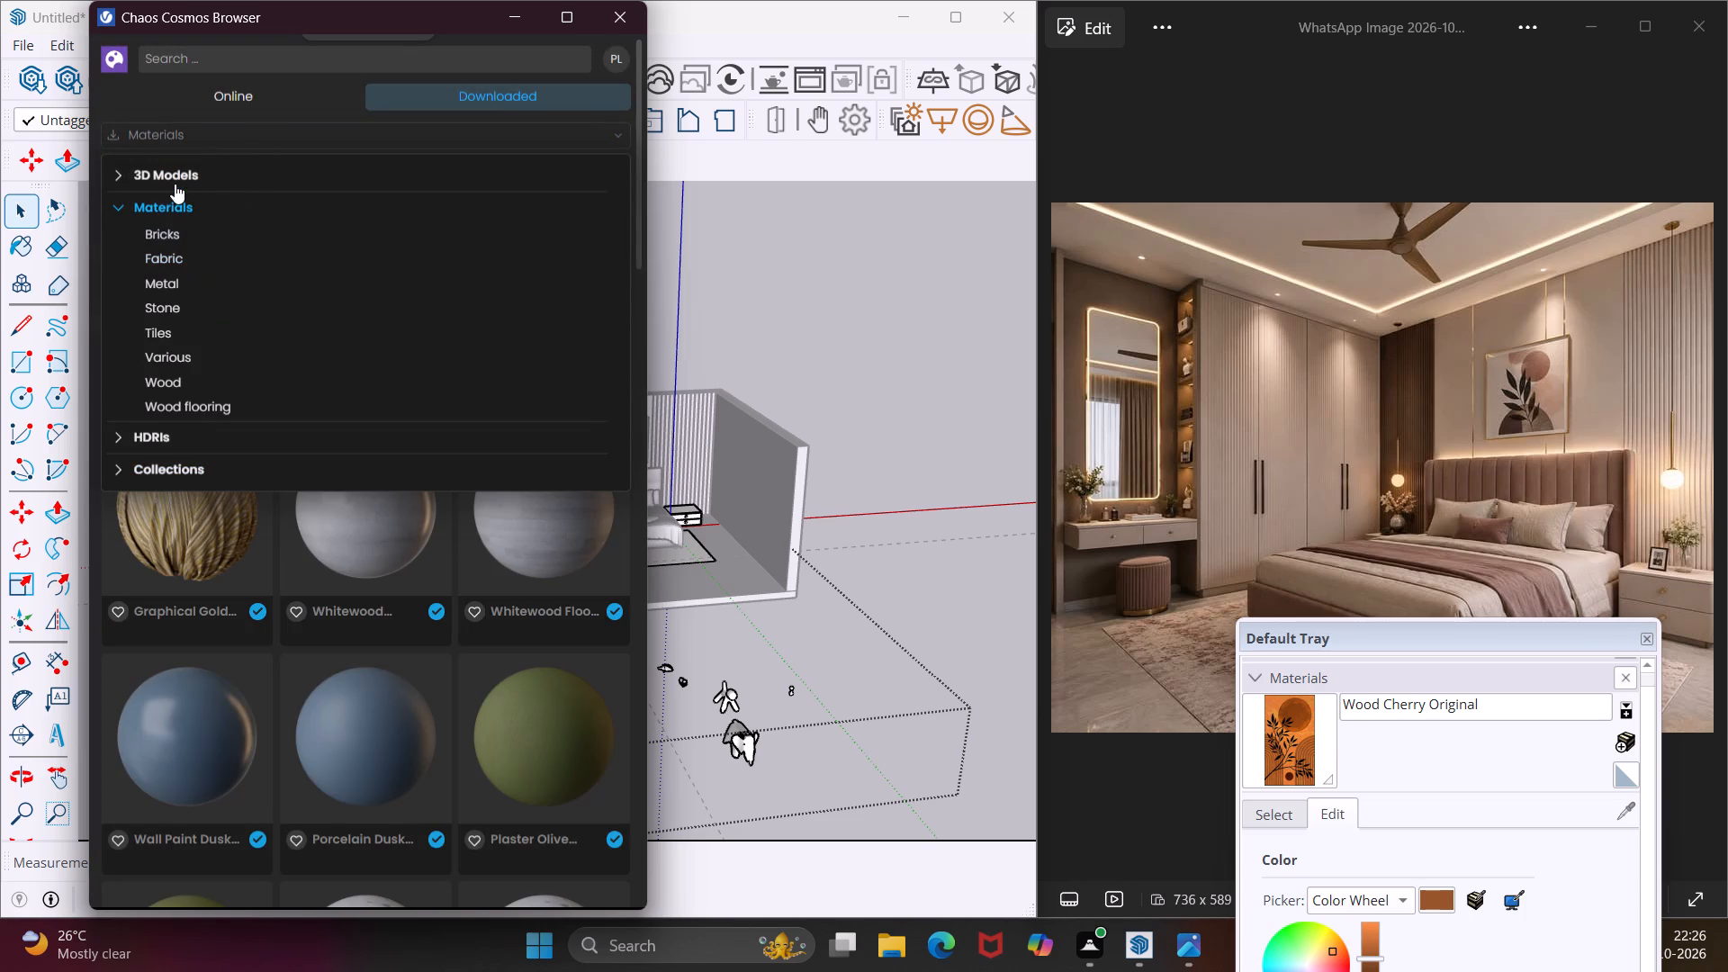
pyautogui.click(175, 175)
pyautogui.click(190, 201)
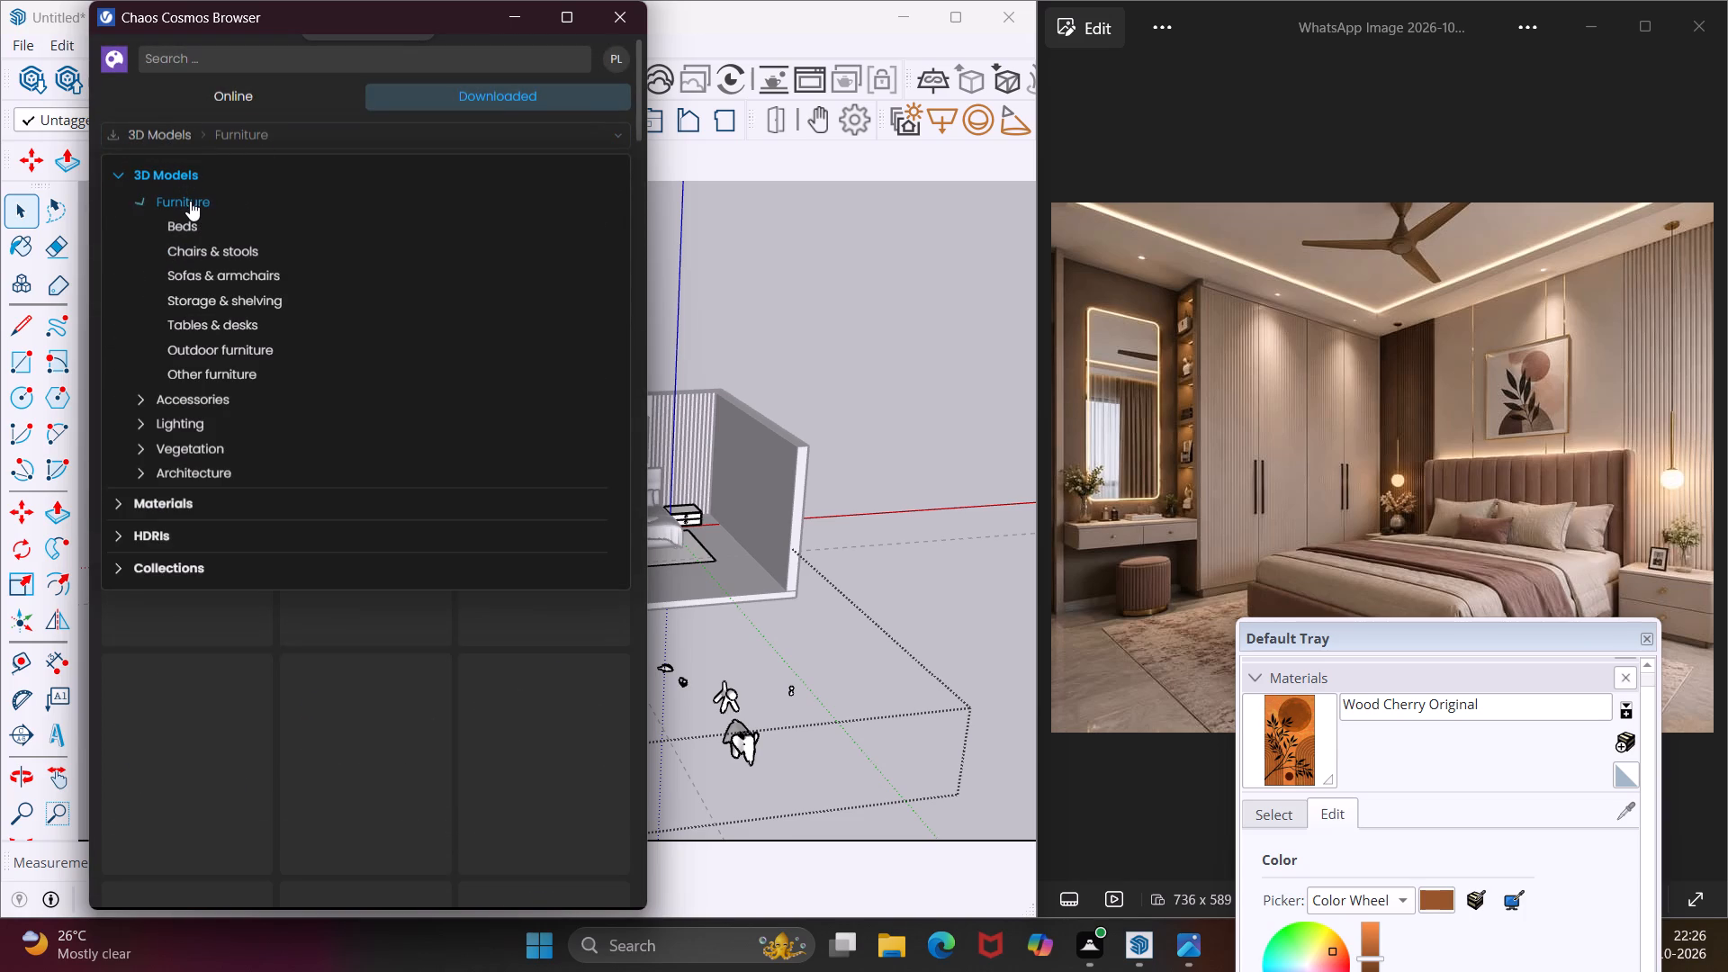
pyautogui.click(230, 347)
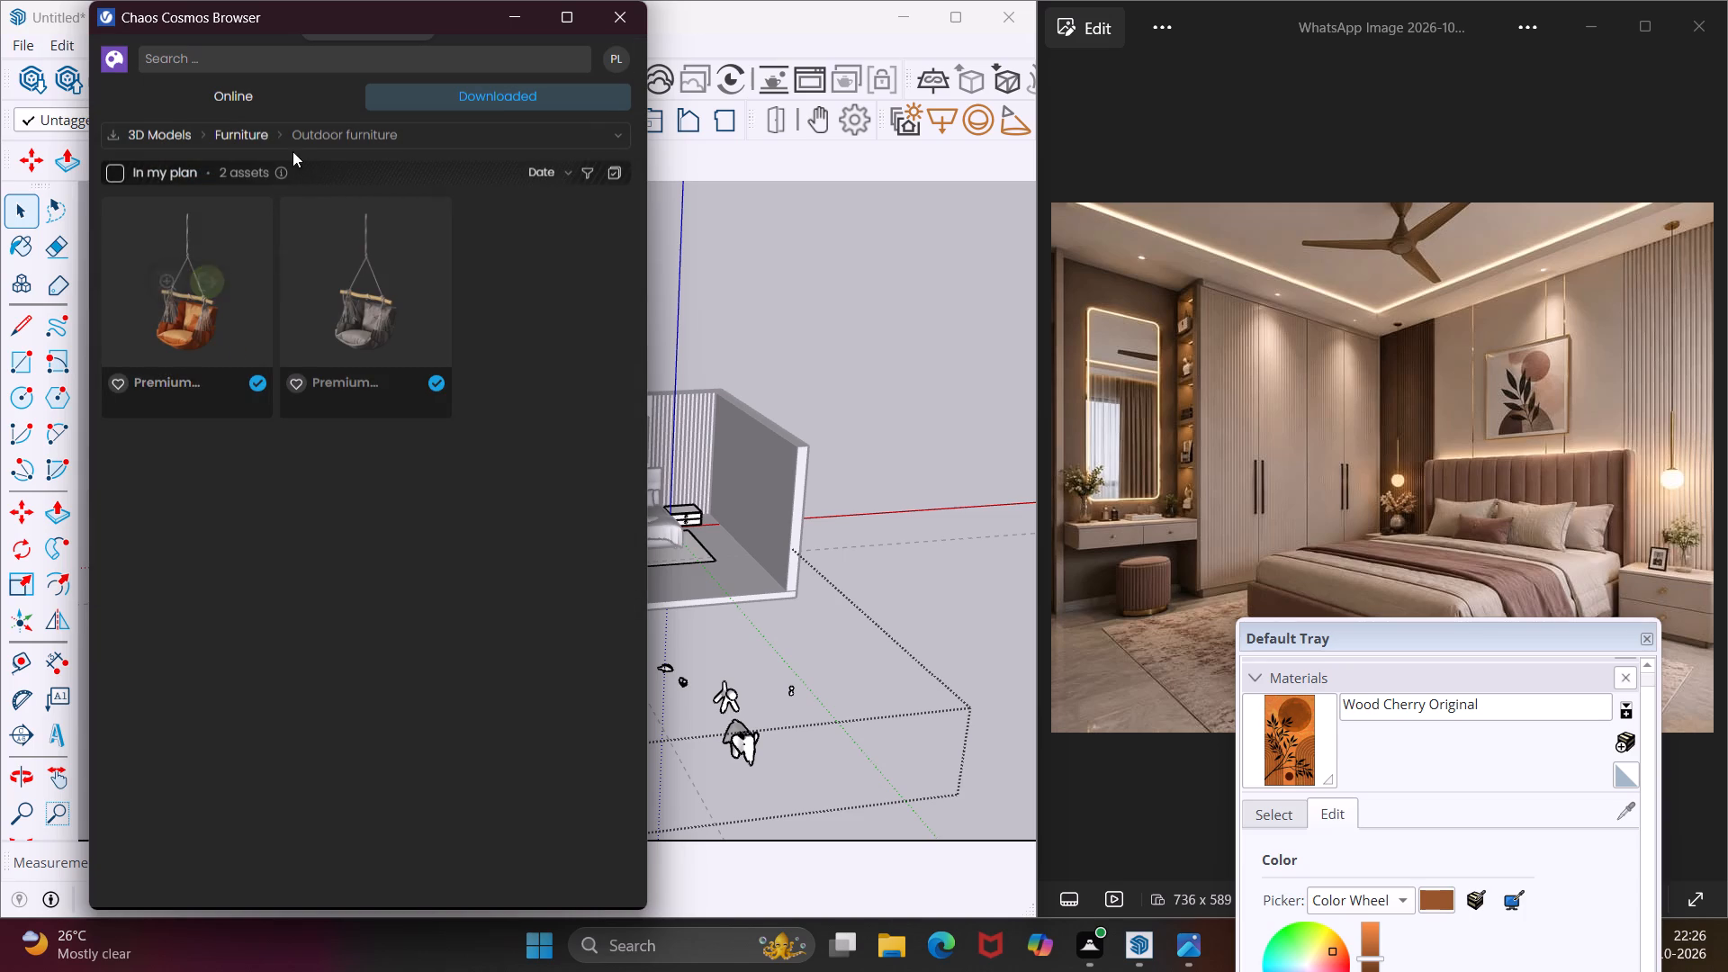
pyautogui.click(292, 146)
pyautogui.click(167, 402)
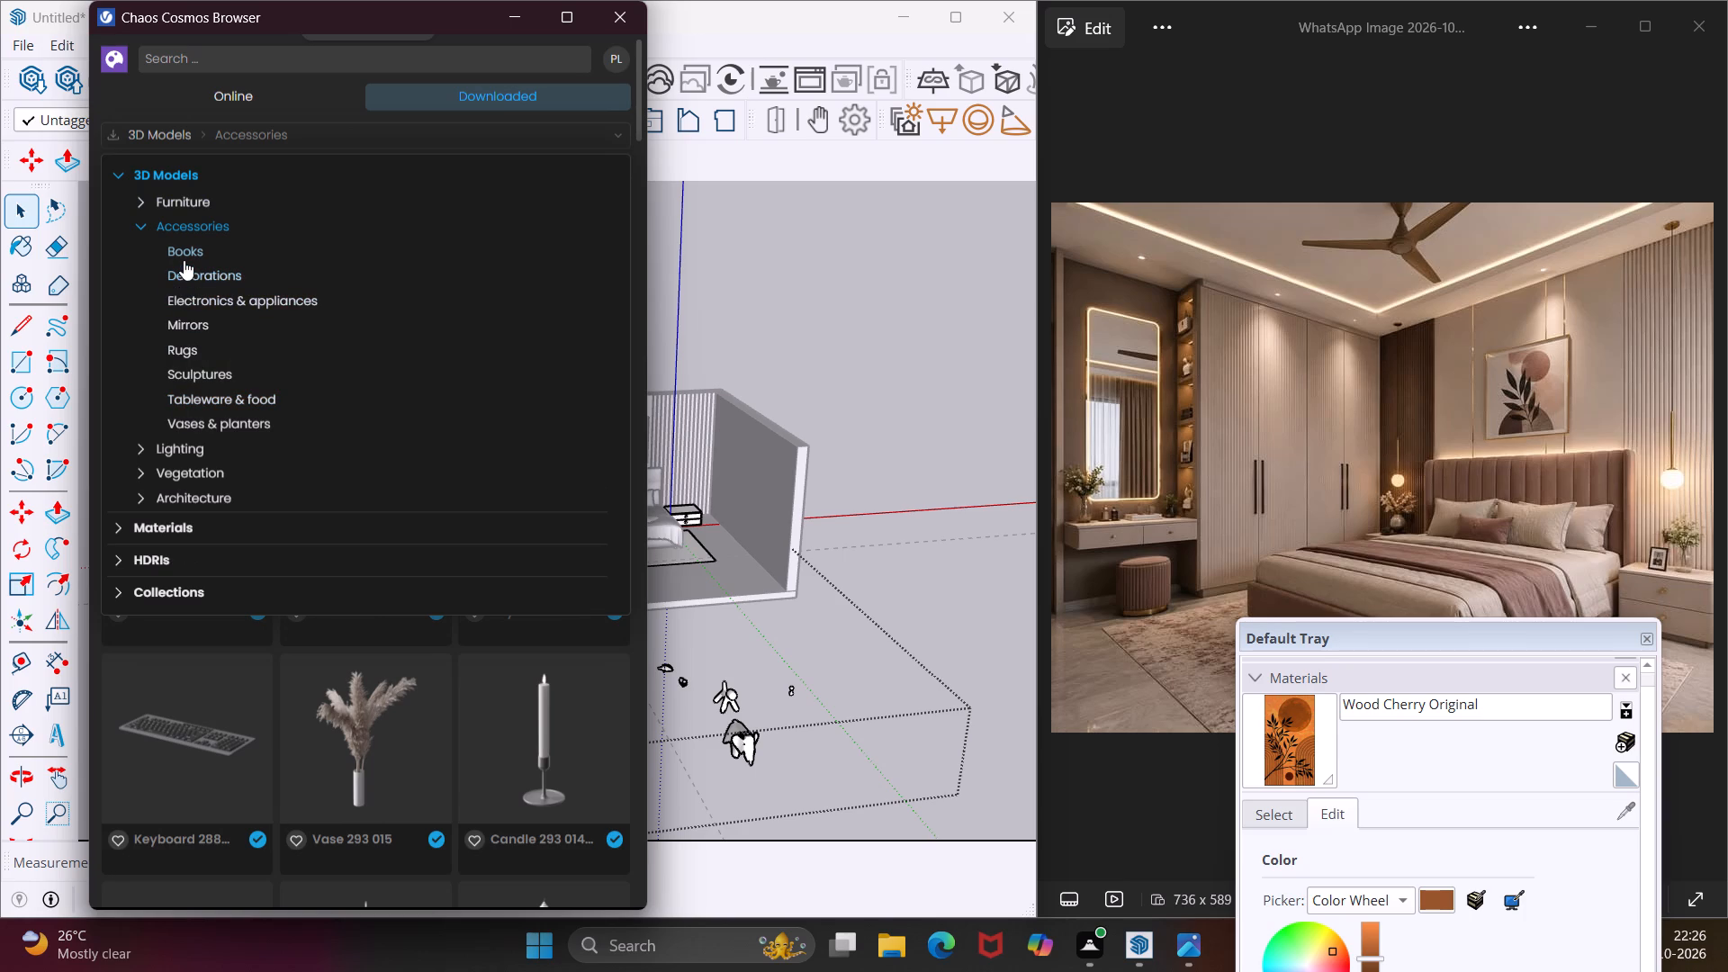
pyautogui.click(184, 260)
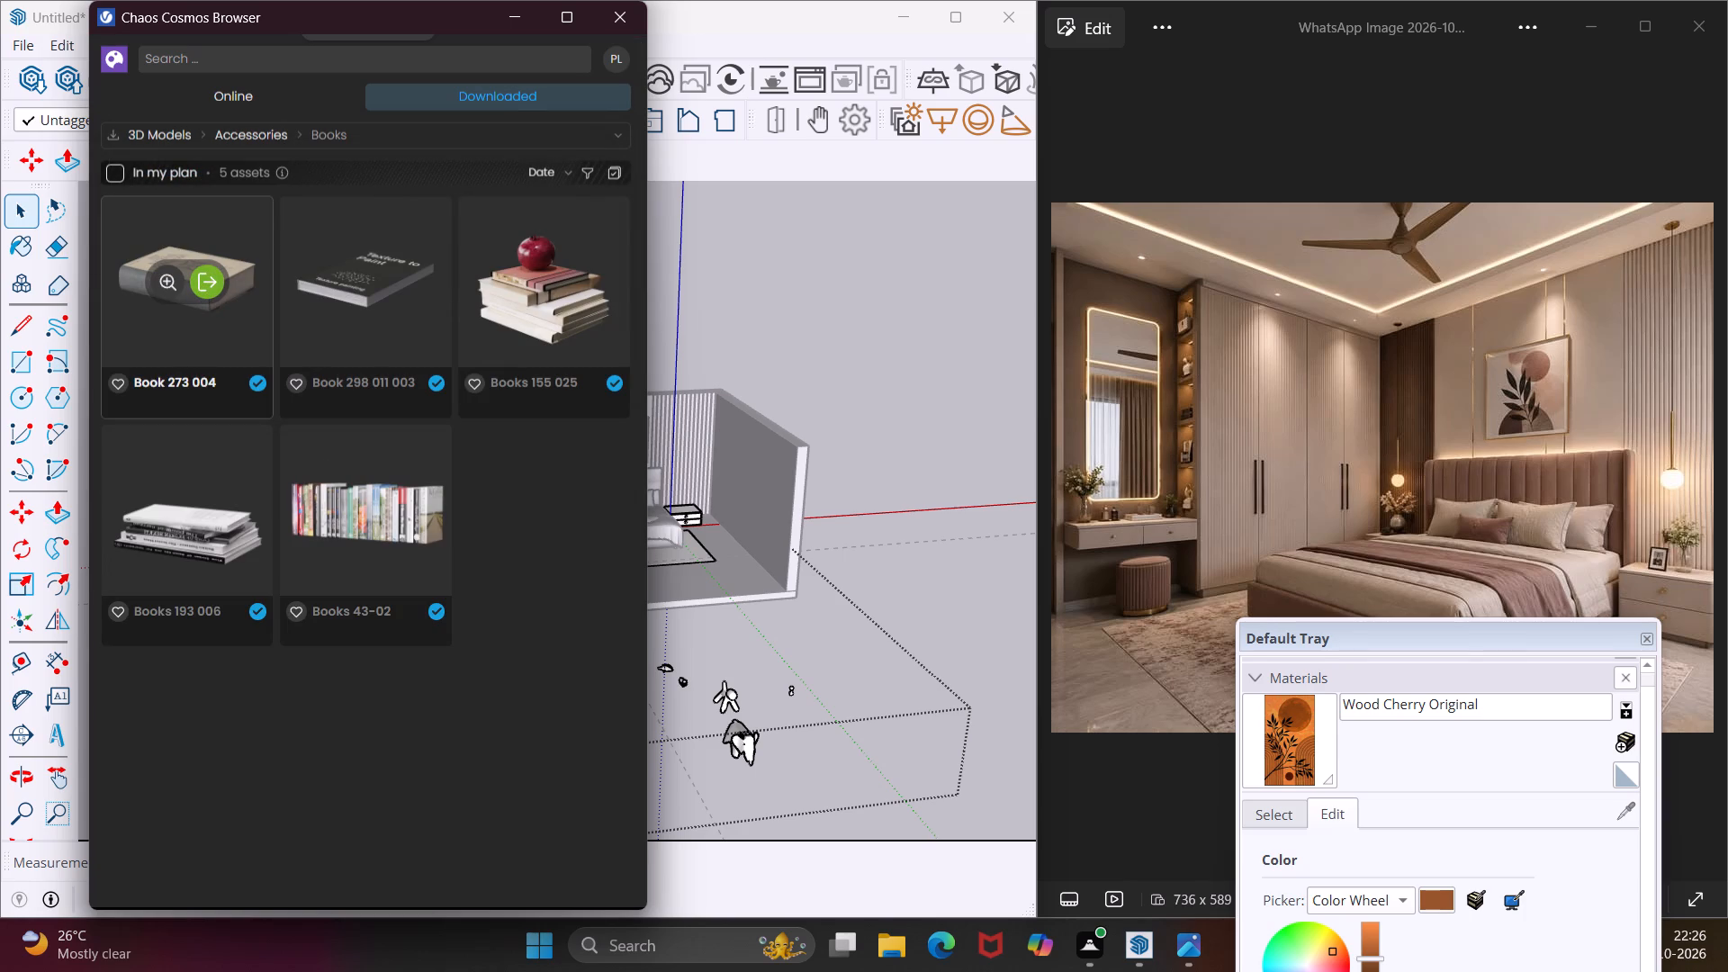
# Examine the downloaded Electronics & appliances models for items suited to the bedroom.
pyautogui.click(482, 142)
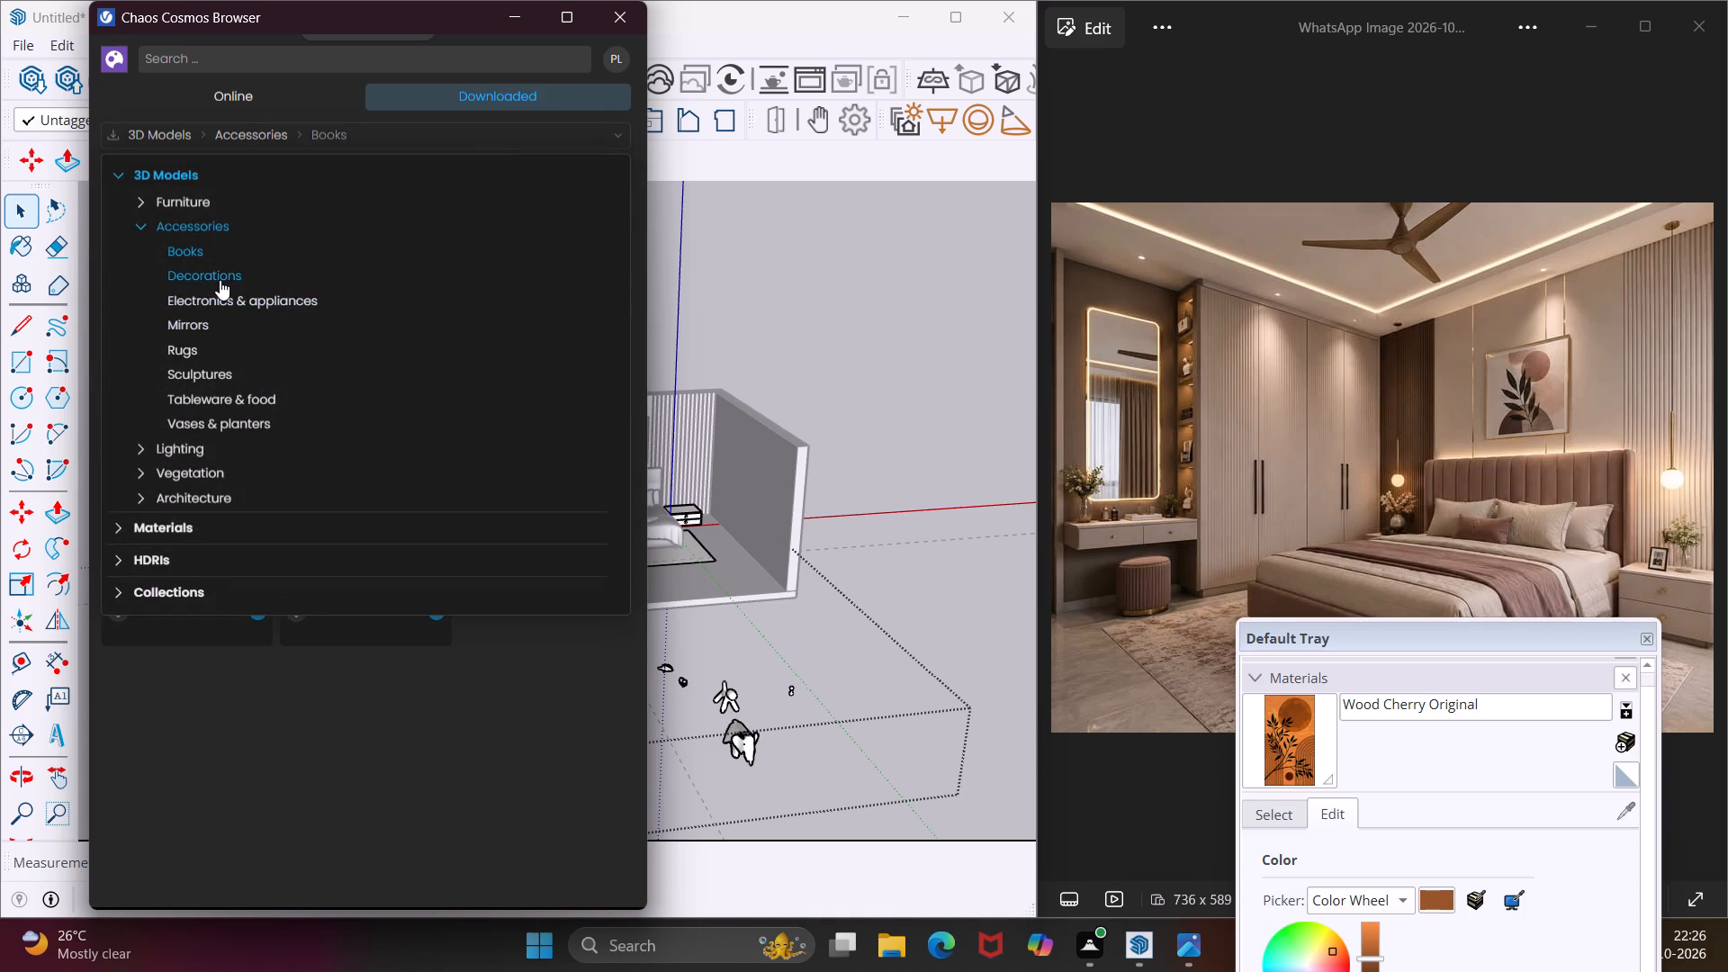
pyautogui.click(220, 280)
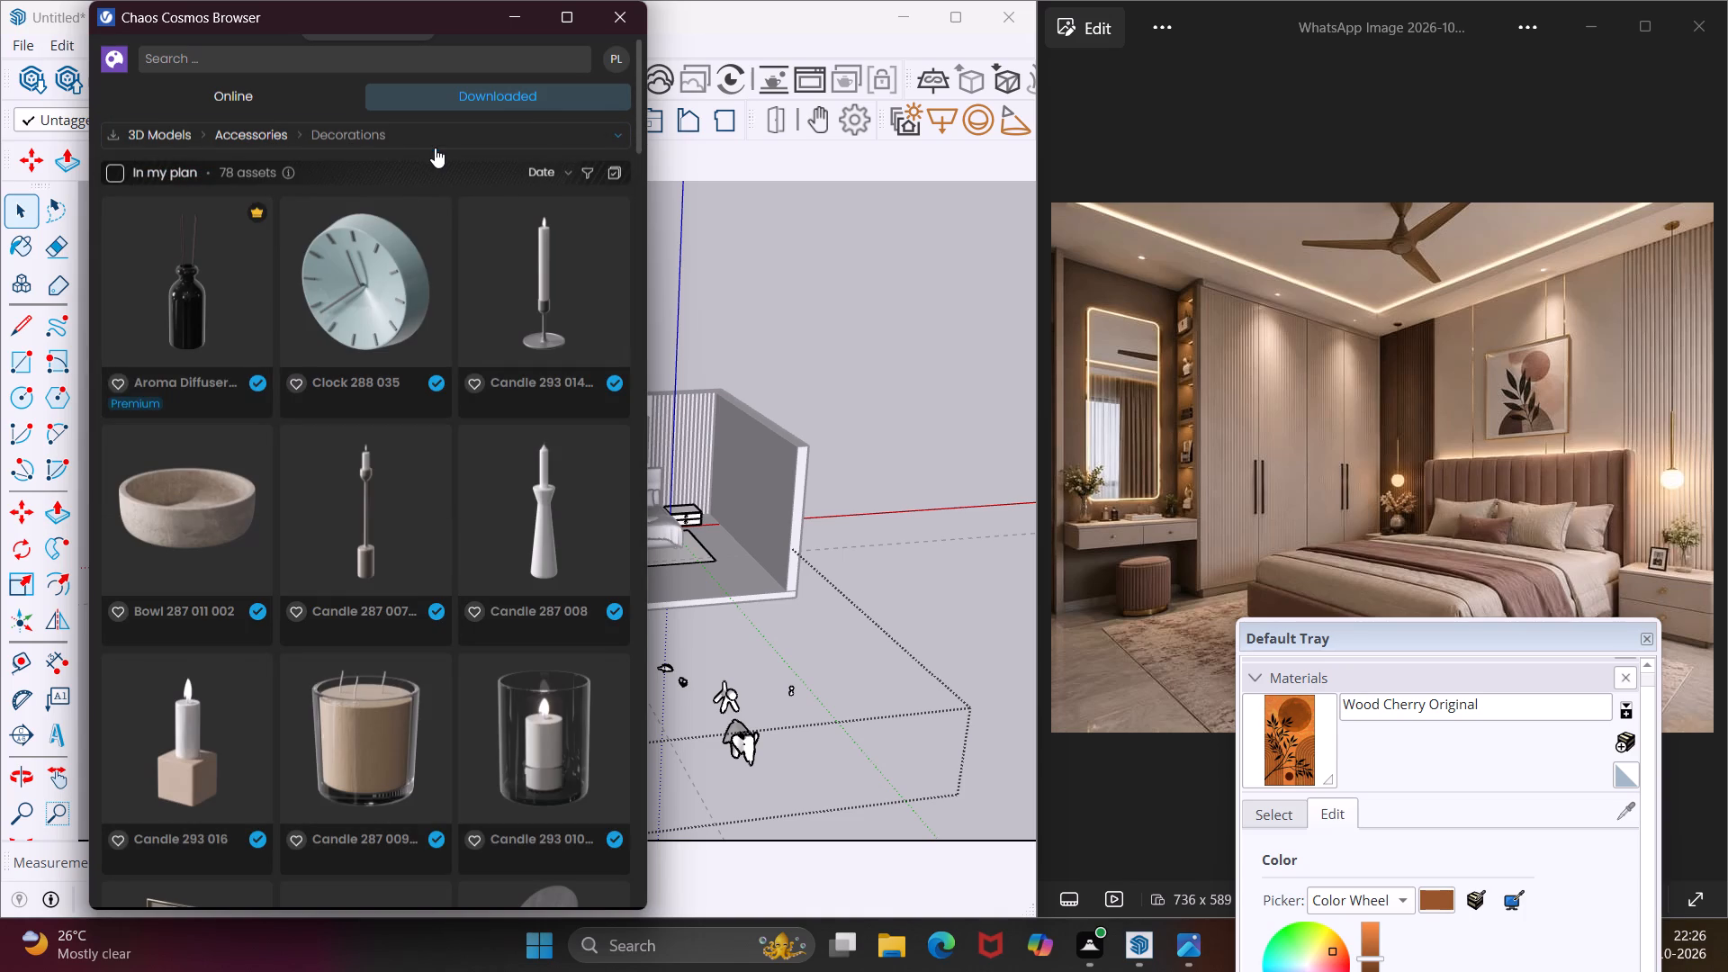
pyautogui.click(435, 145)
pyautogui.click(269, 301)
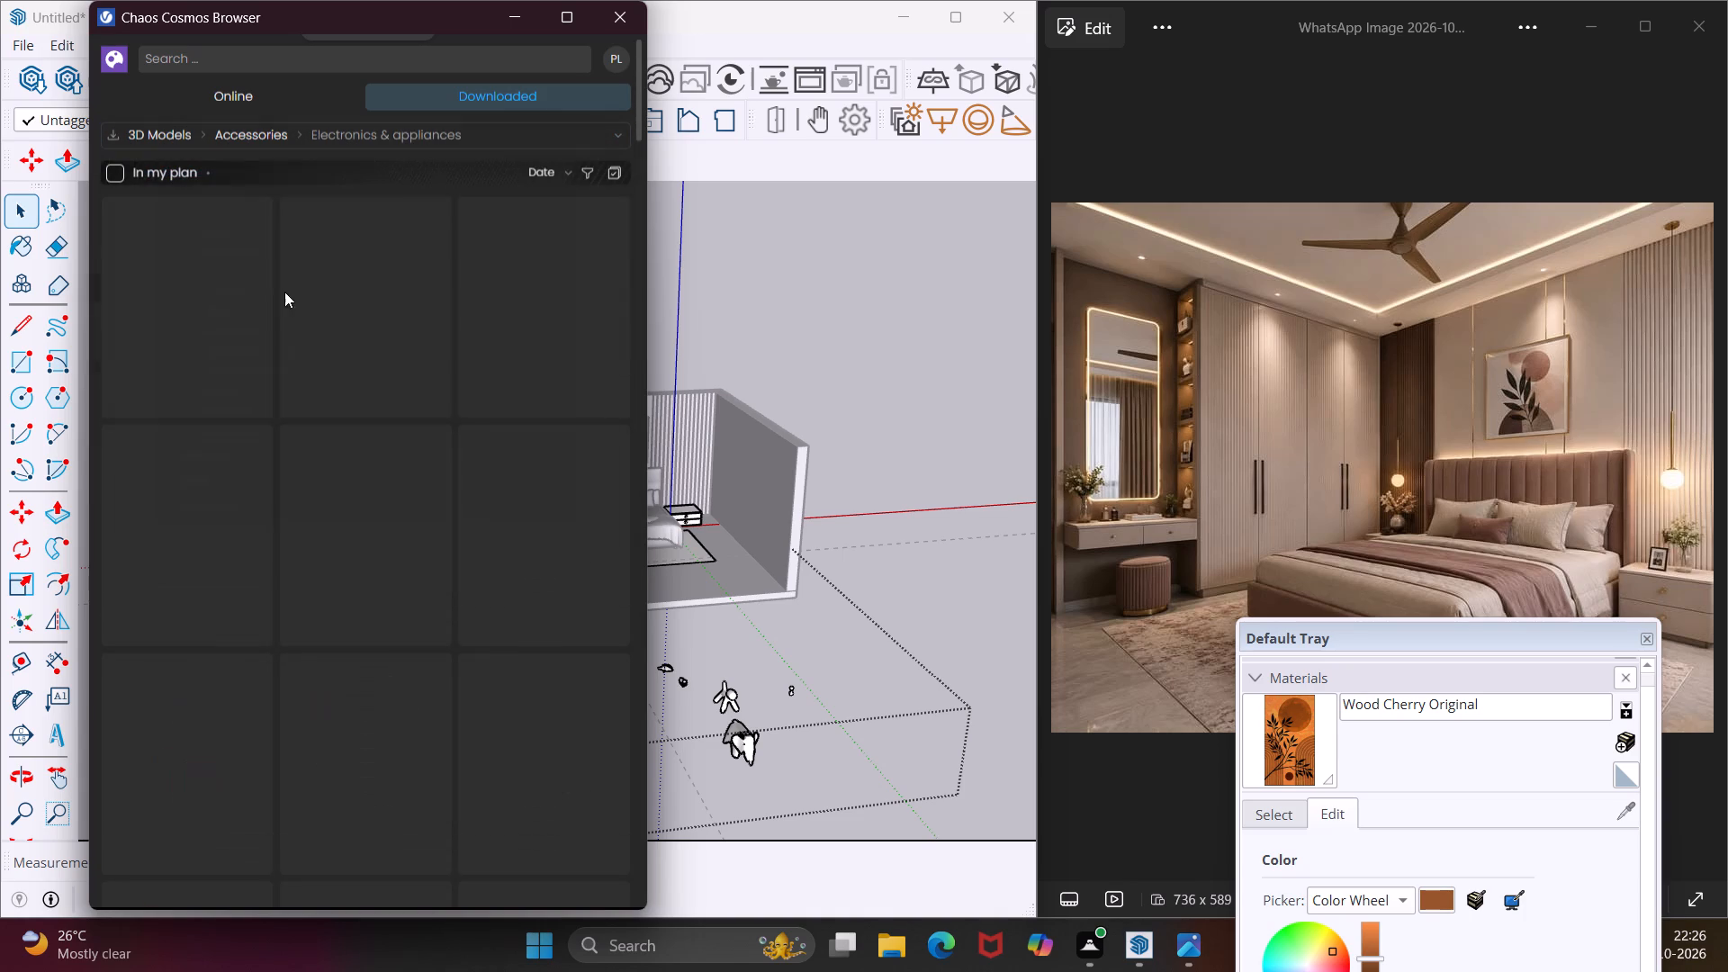
pyautogui.click(466, 136)
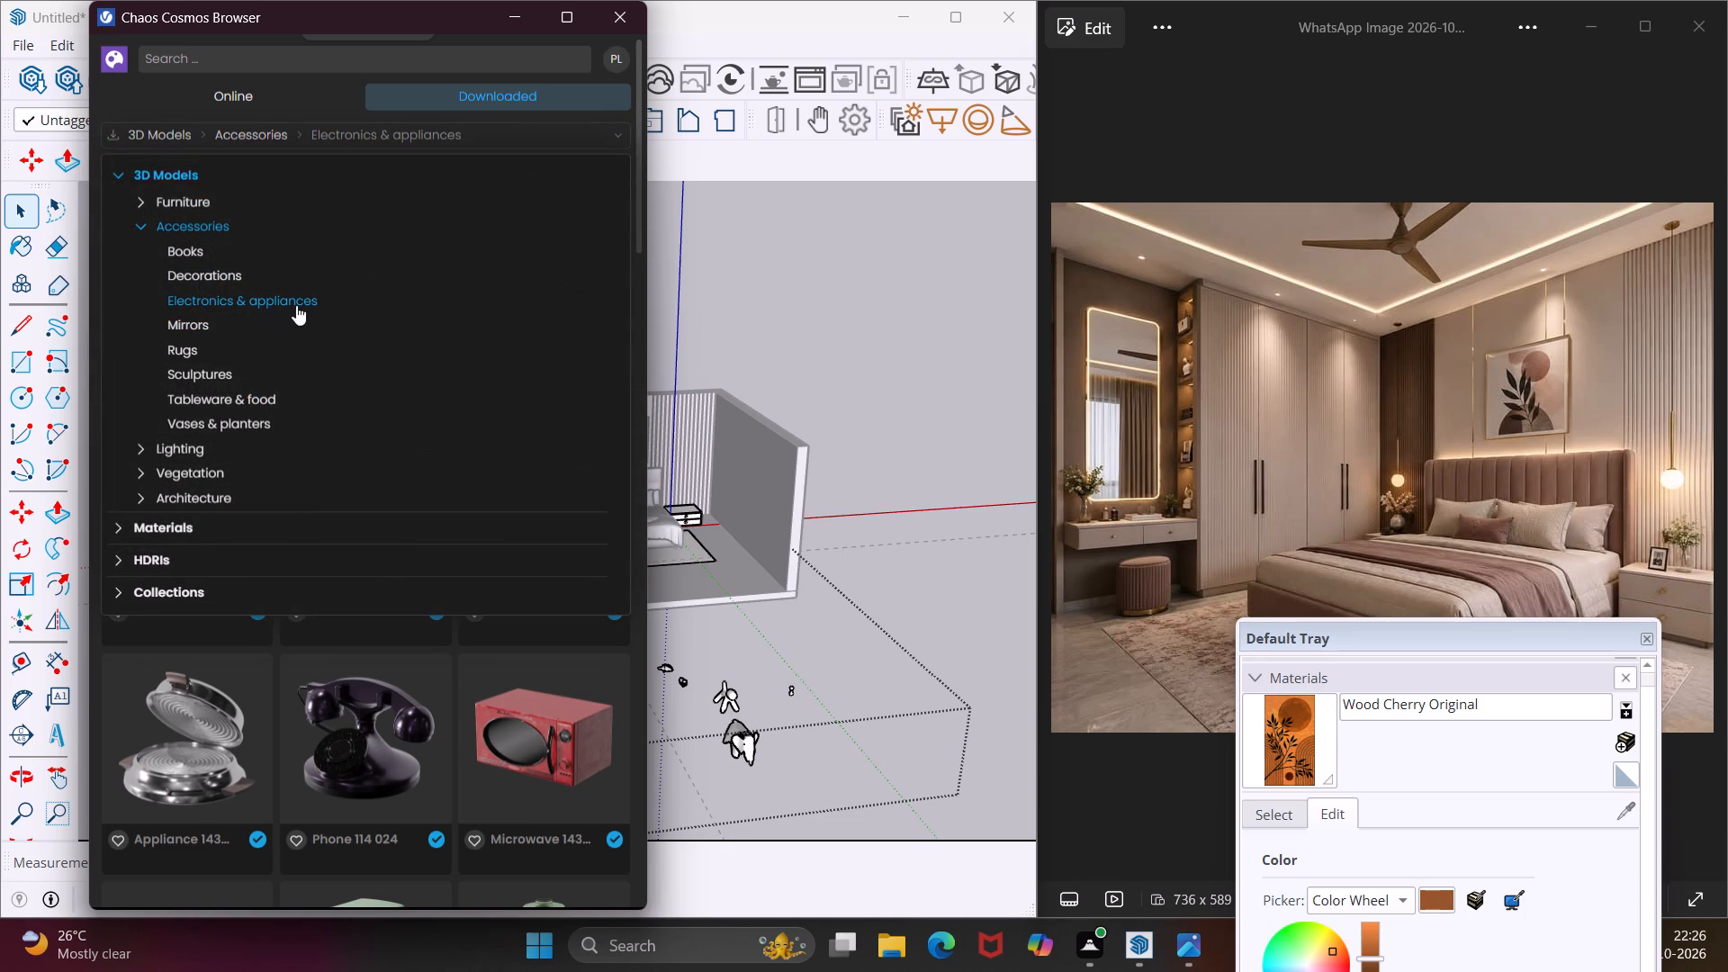
pyautogui.scroll(-5, 314, 796)
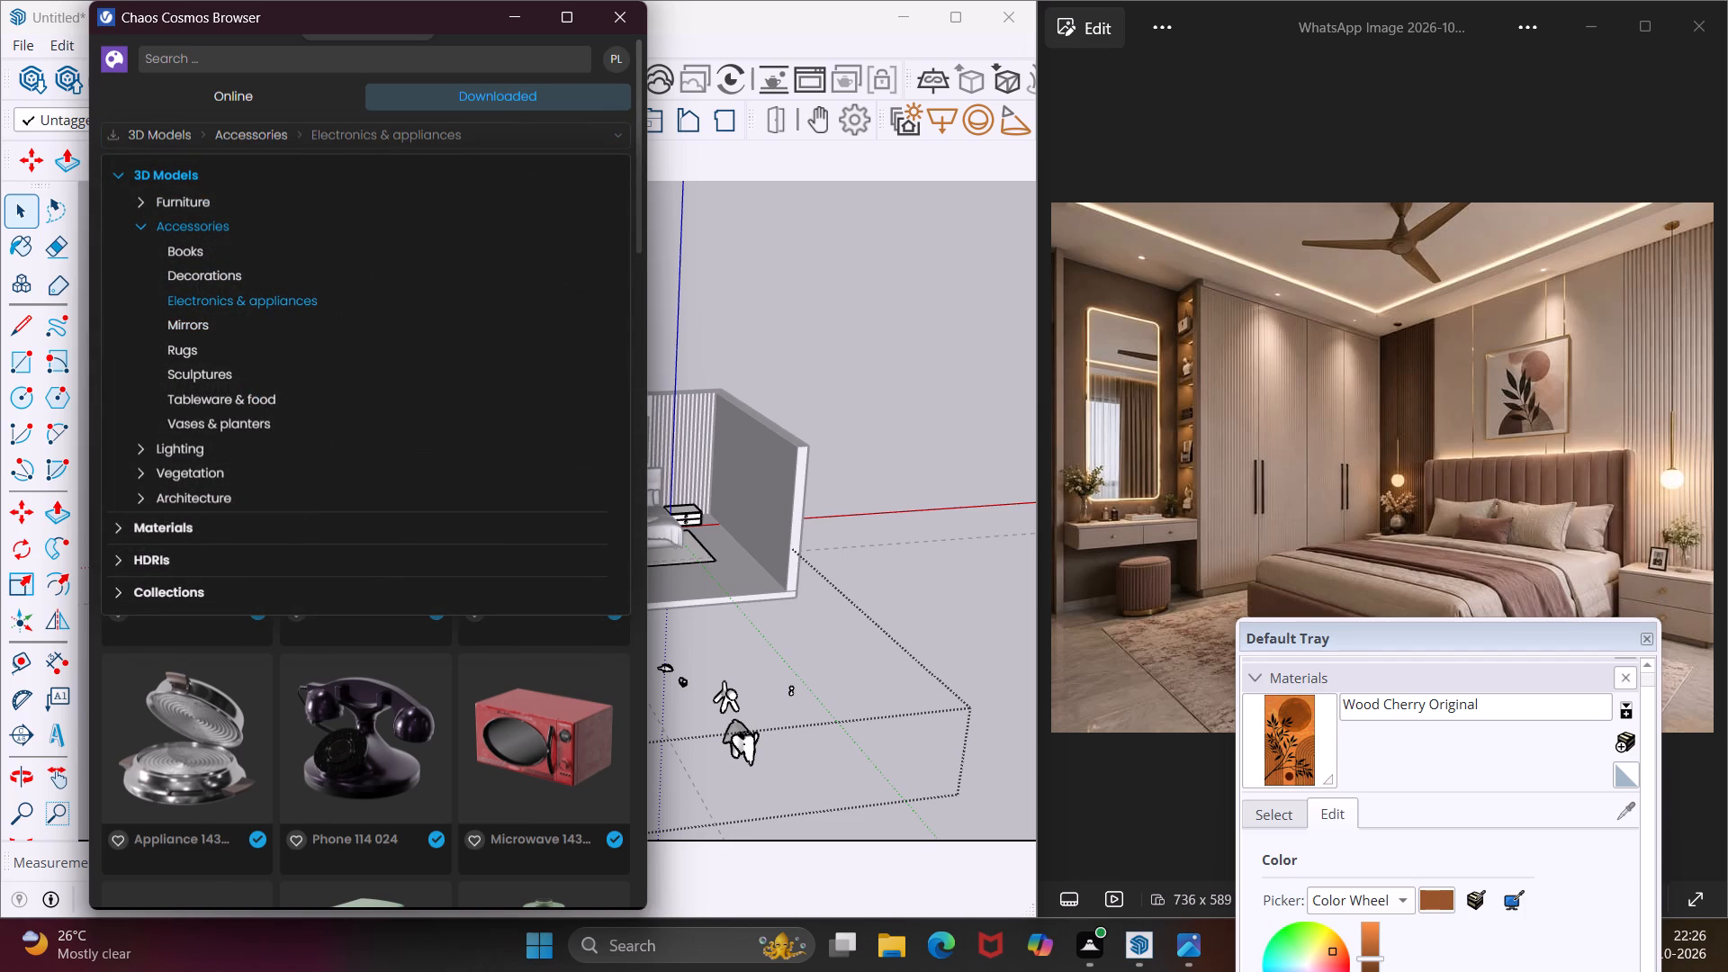
pyautogui.click(328, 772)
pyautogui.scroll(-8, 368, 678)
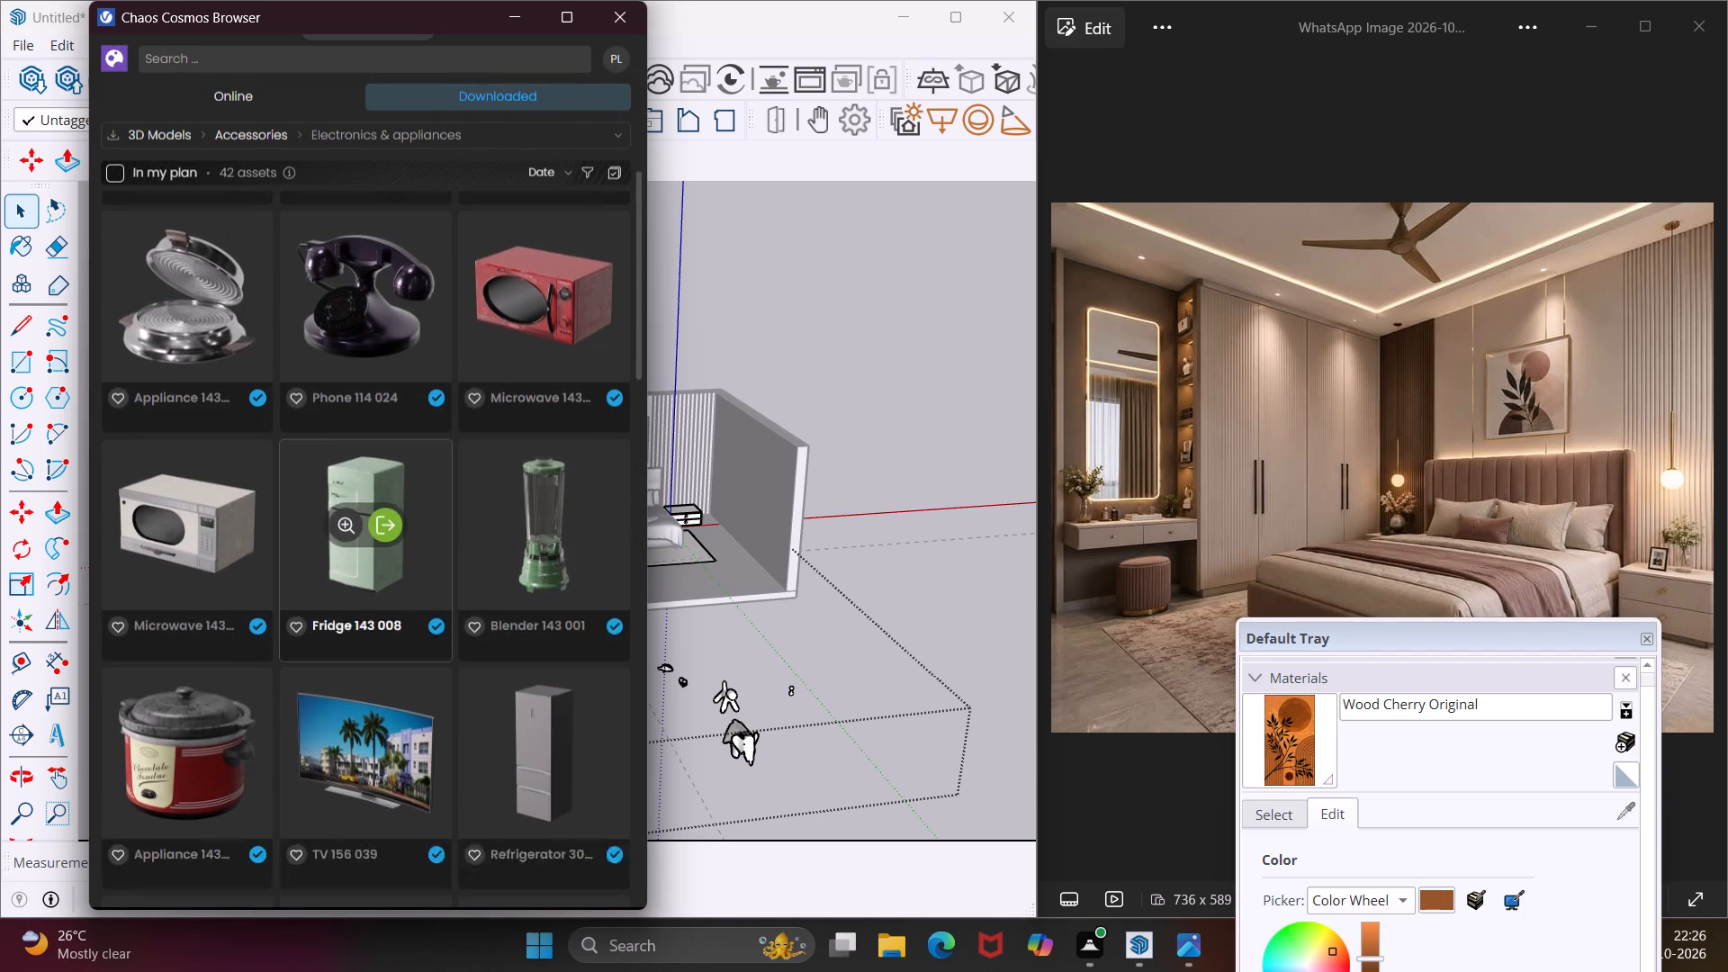
pyautogui.scroll(-1, 368, 678)
pyautogui.scroll(-1, 330, 603)
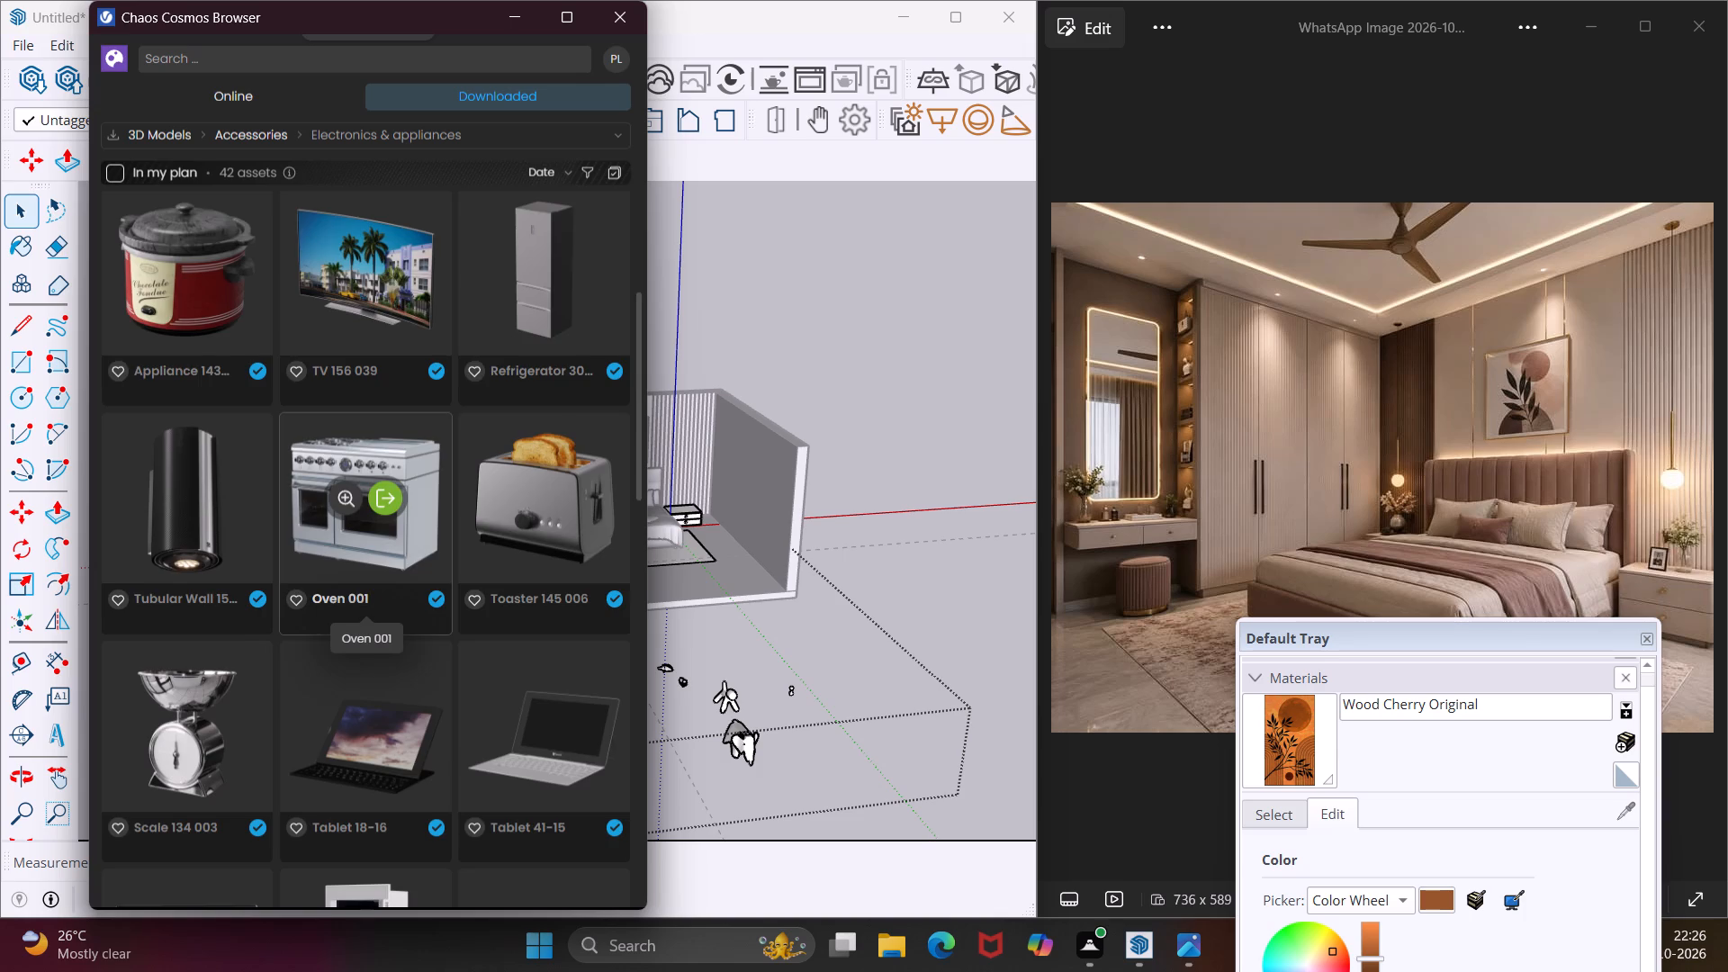
pyautogui.scroll(-7, 330, 603)
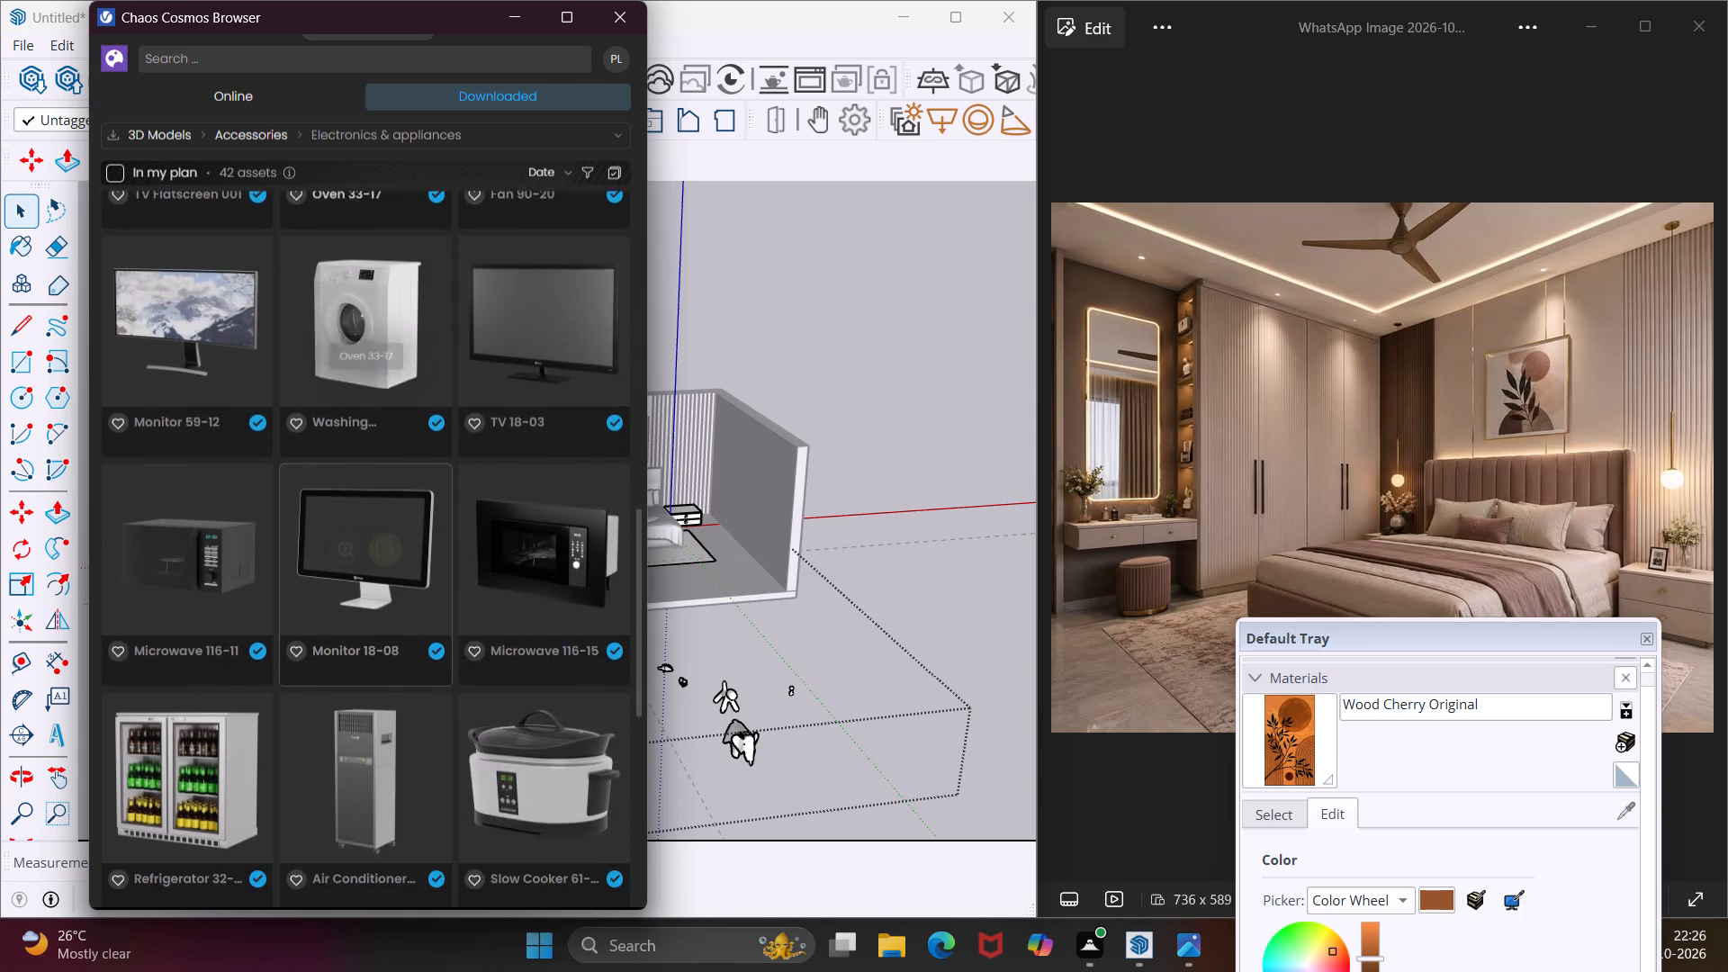
pyautogui.scroll(-11, 330, 603)
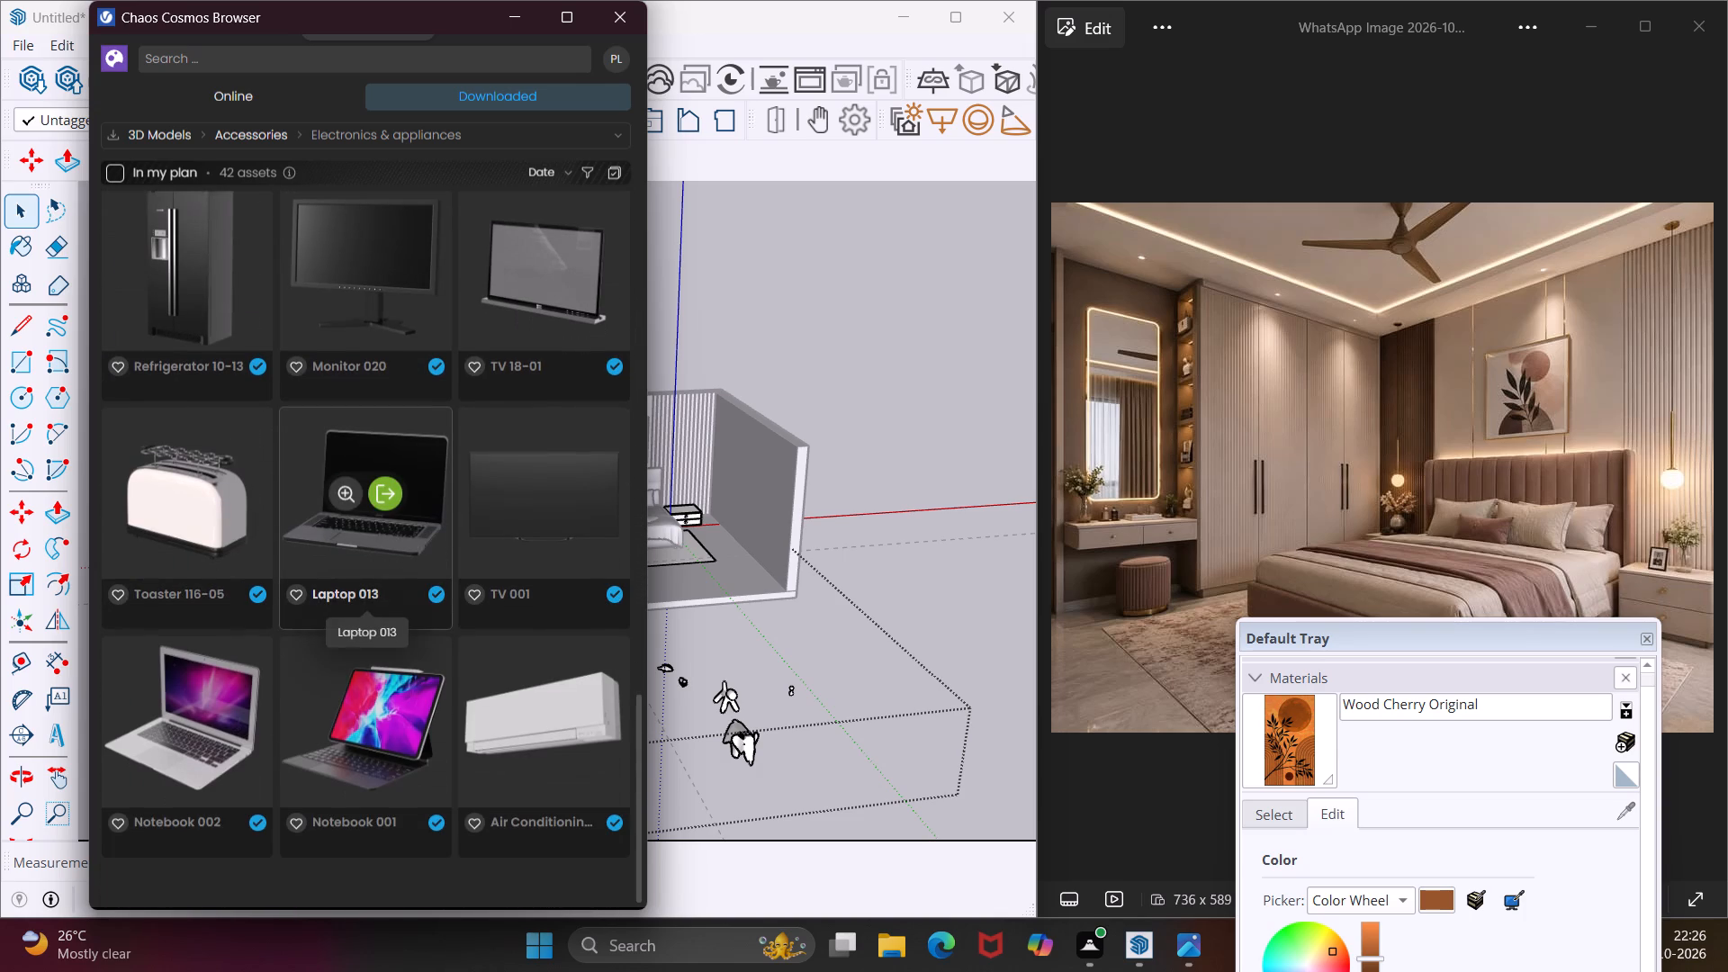
pyautogui.scroll(-3, 330, 603)
pyautogui.scroll(14, 330, 603)
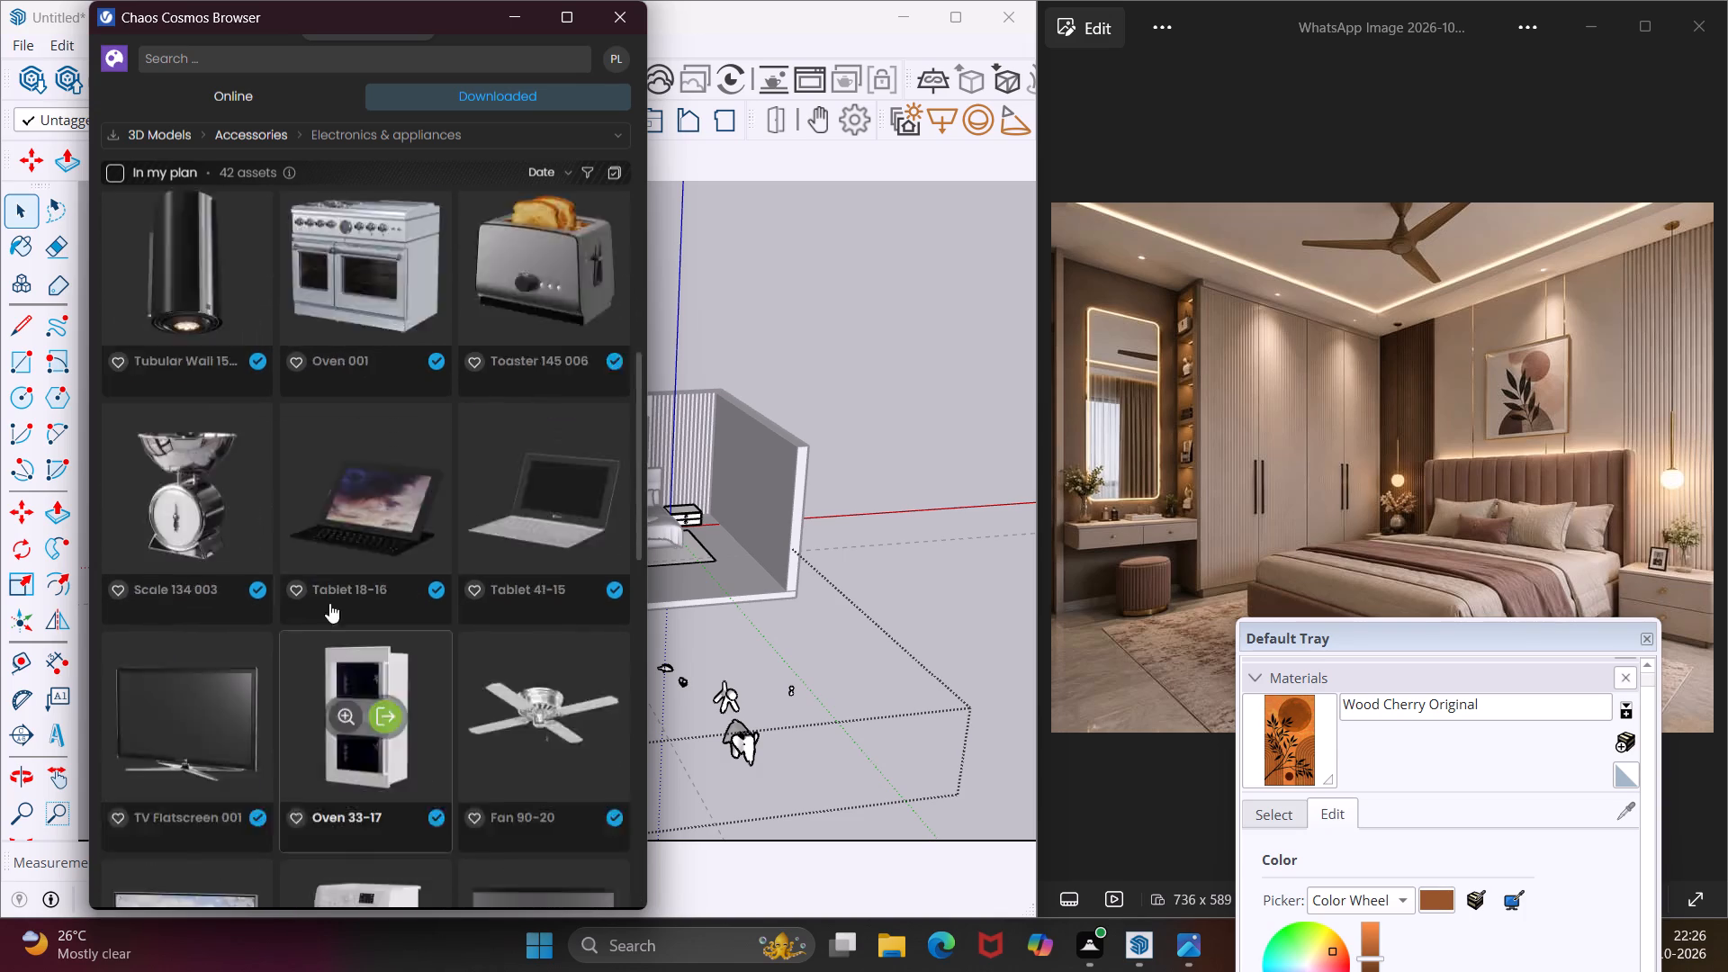
pyautogui.scroll(12, 329, 603)
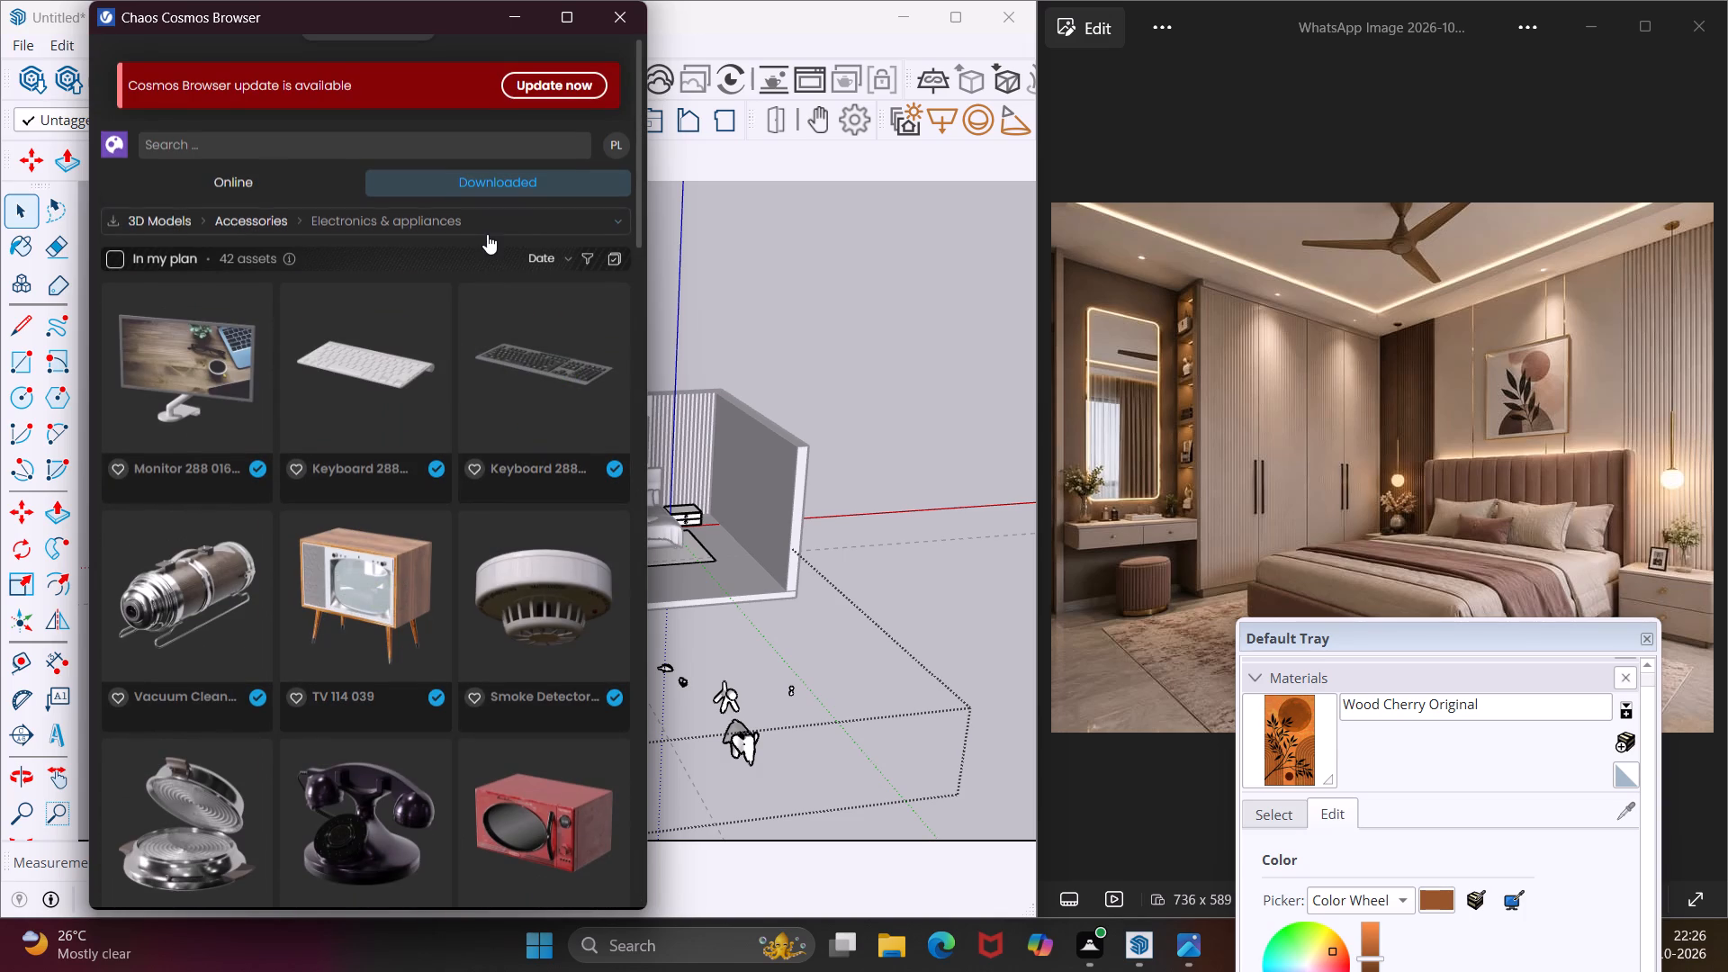
# Examine the downloaded Sculptures and Tableware & food models for shelf decor.
pyautogui.click(487, 234)
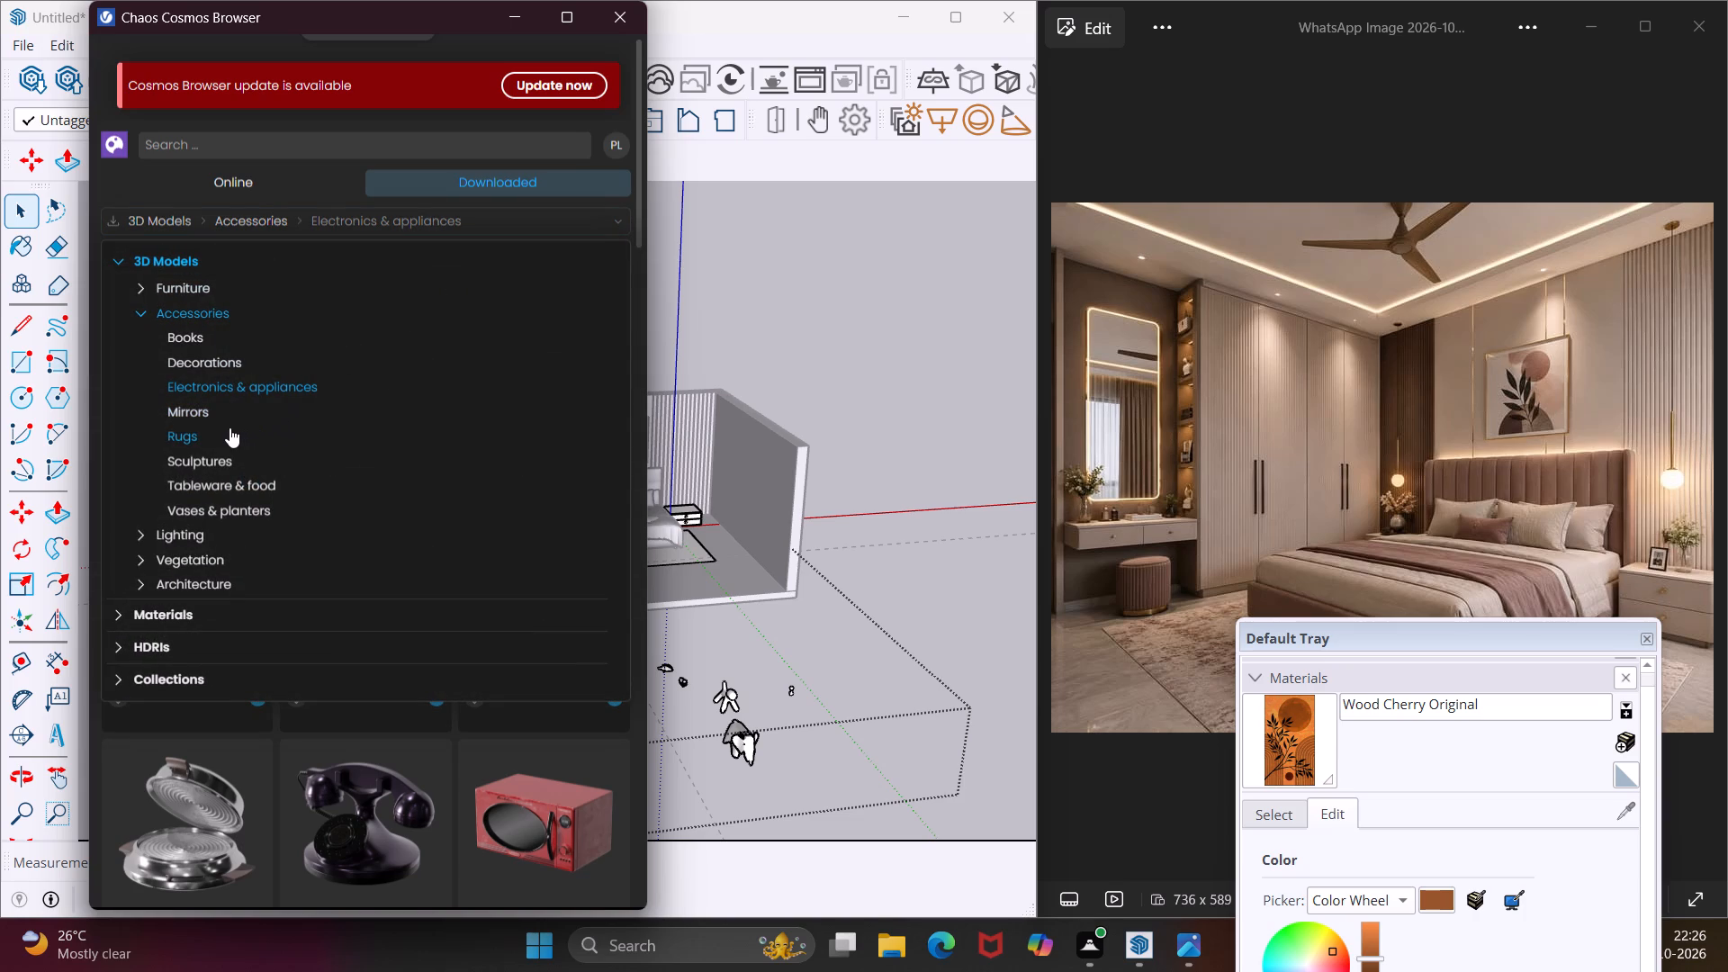
pyautogui.click(219, 470)
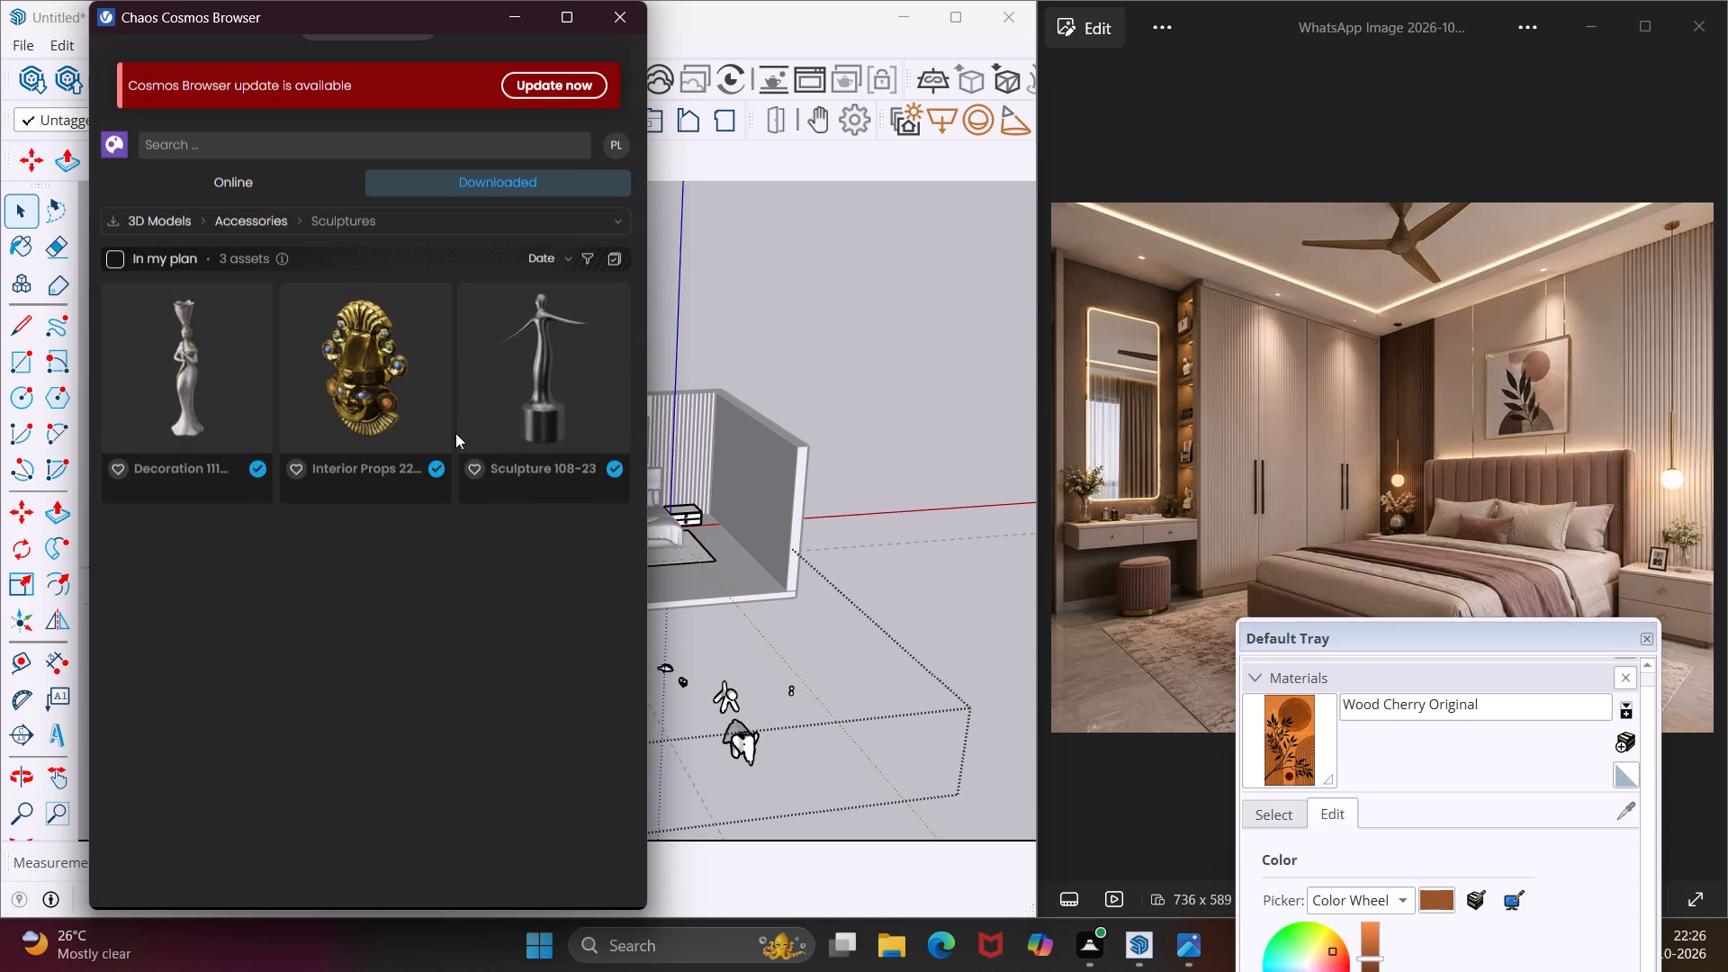
pyautogui.click(524, 230)
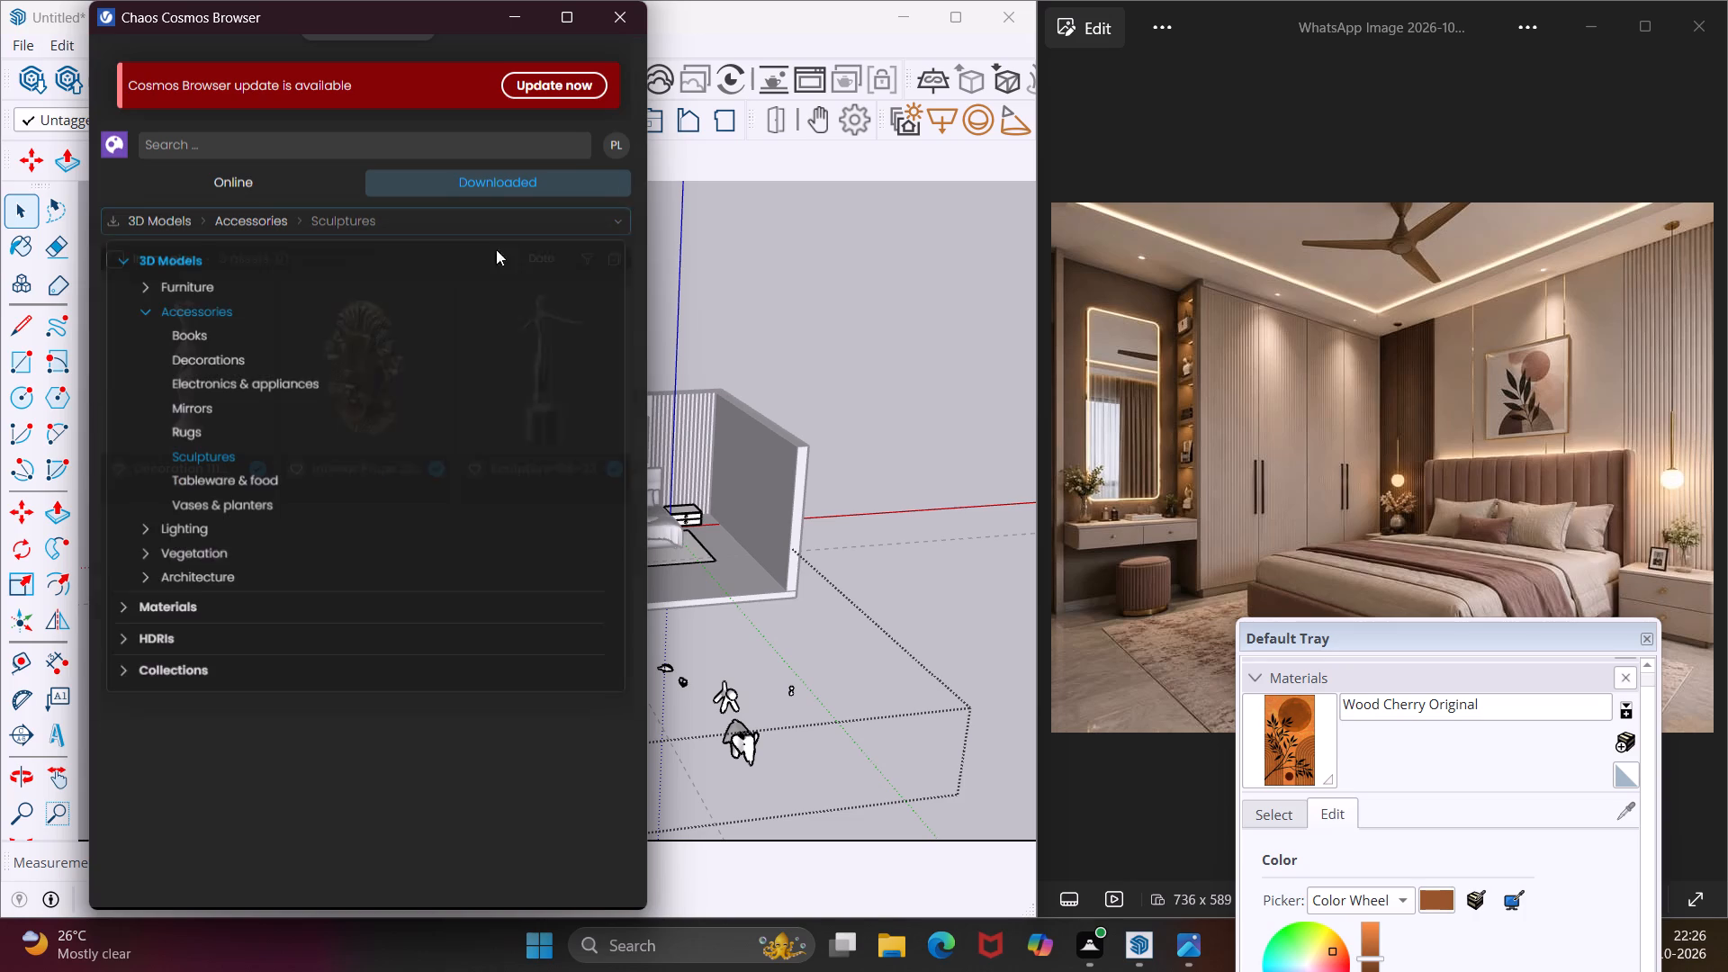
pyautogui.click(201, 494)
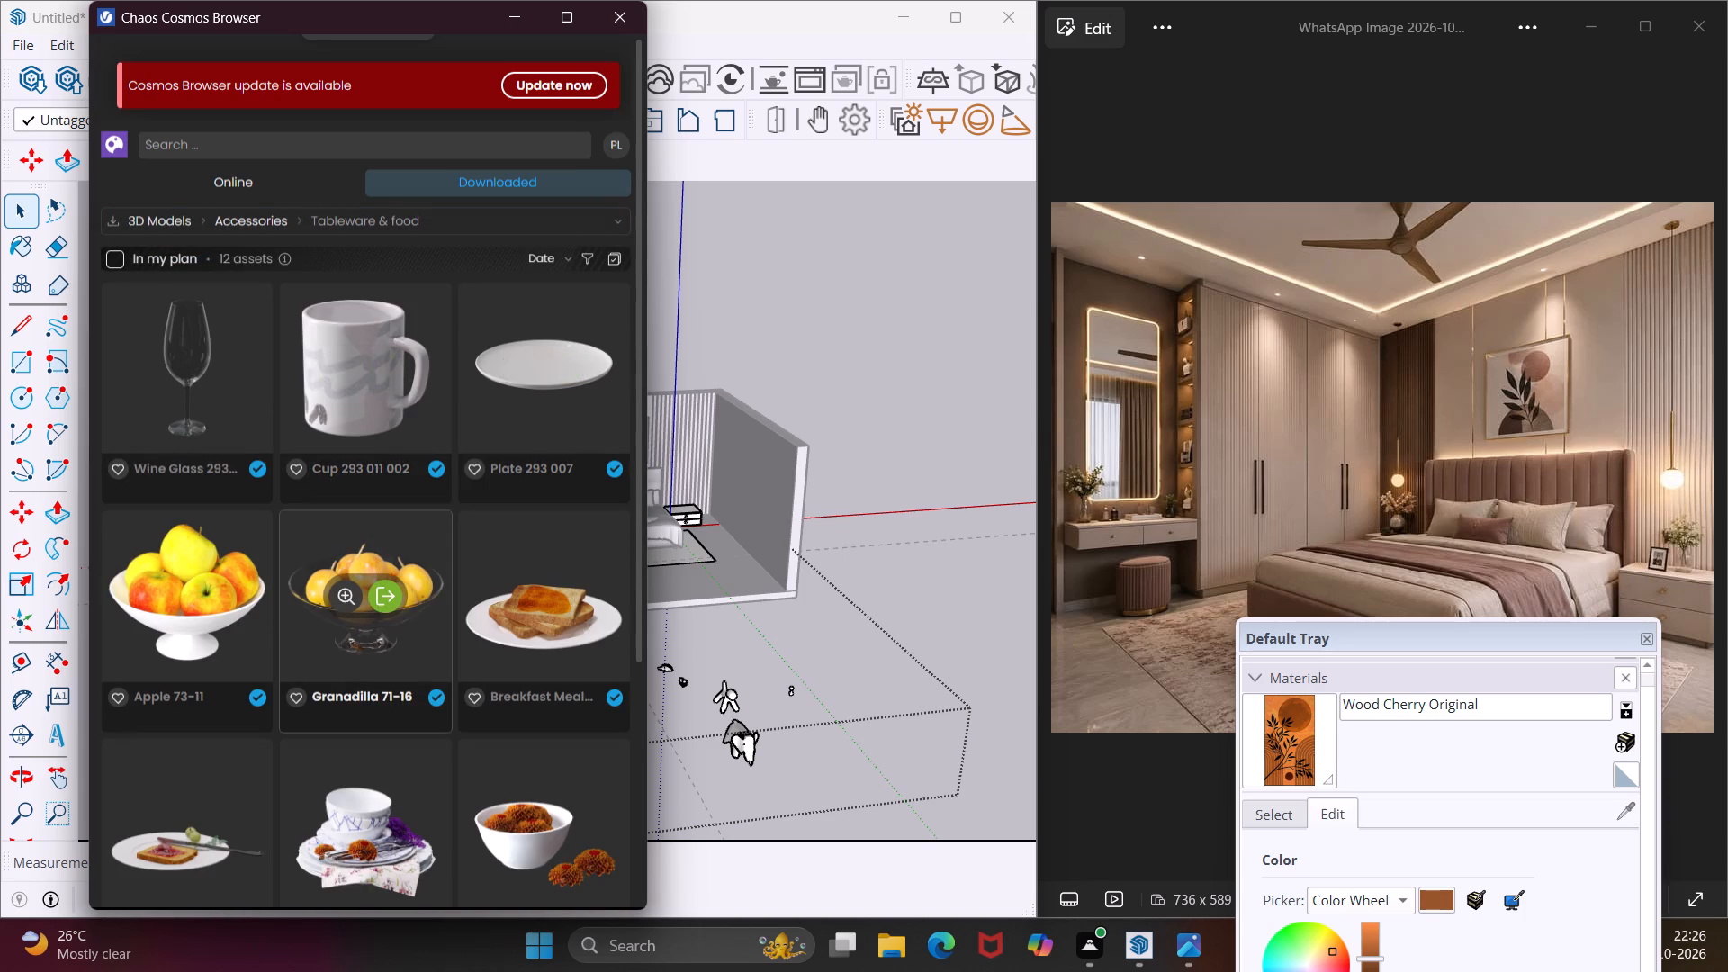
pyautogui.scroll(-5, 329, 572)
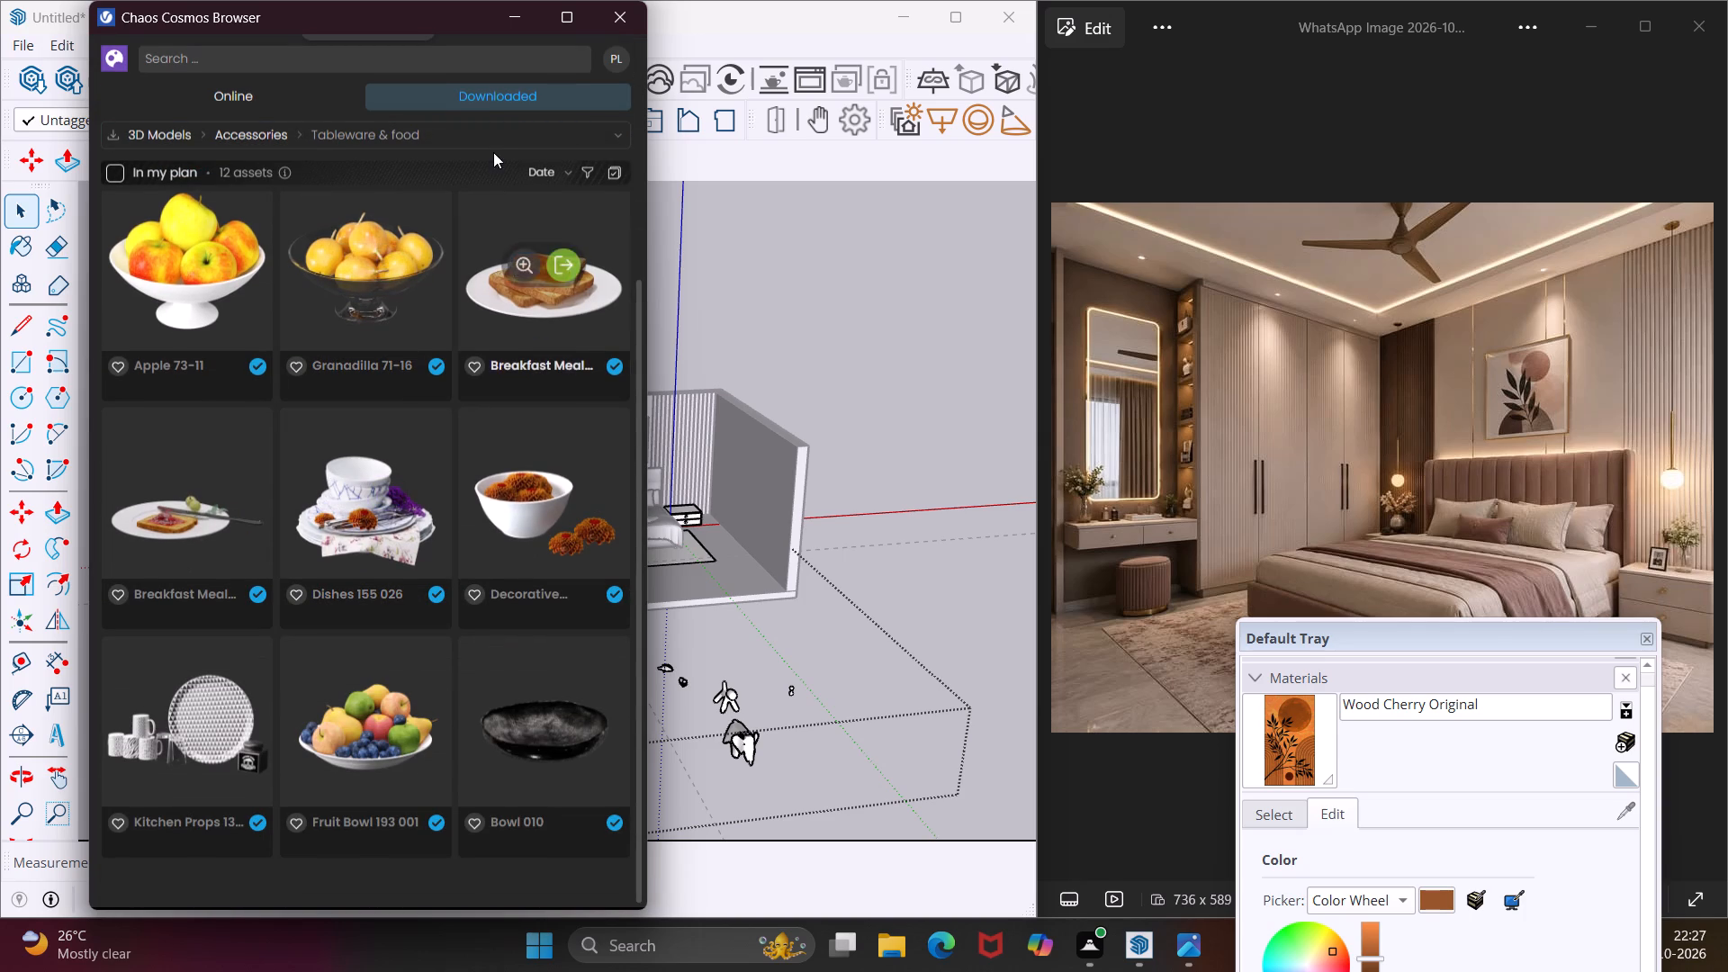
# Import Vase 193 003 from the downloaded Vases & planters models and place it outside the room, beyond the other decorations.
pyautogui.click(491, 145)
pyautogui.click(239, 426)
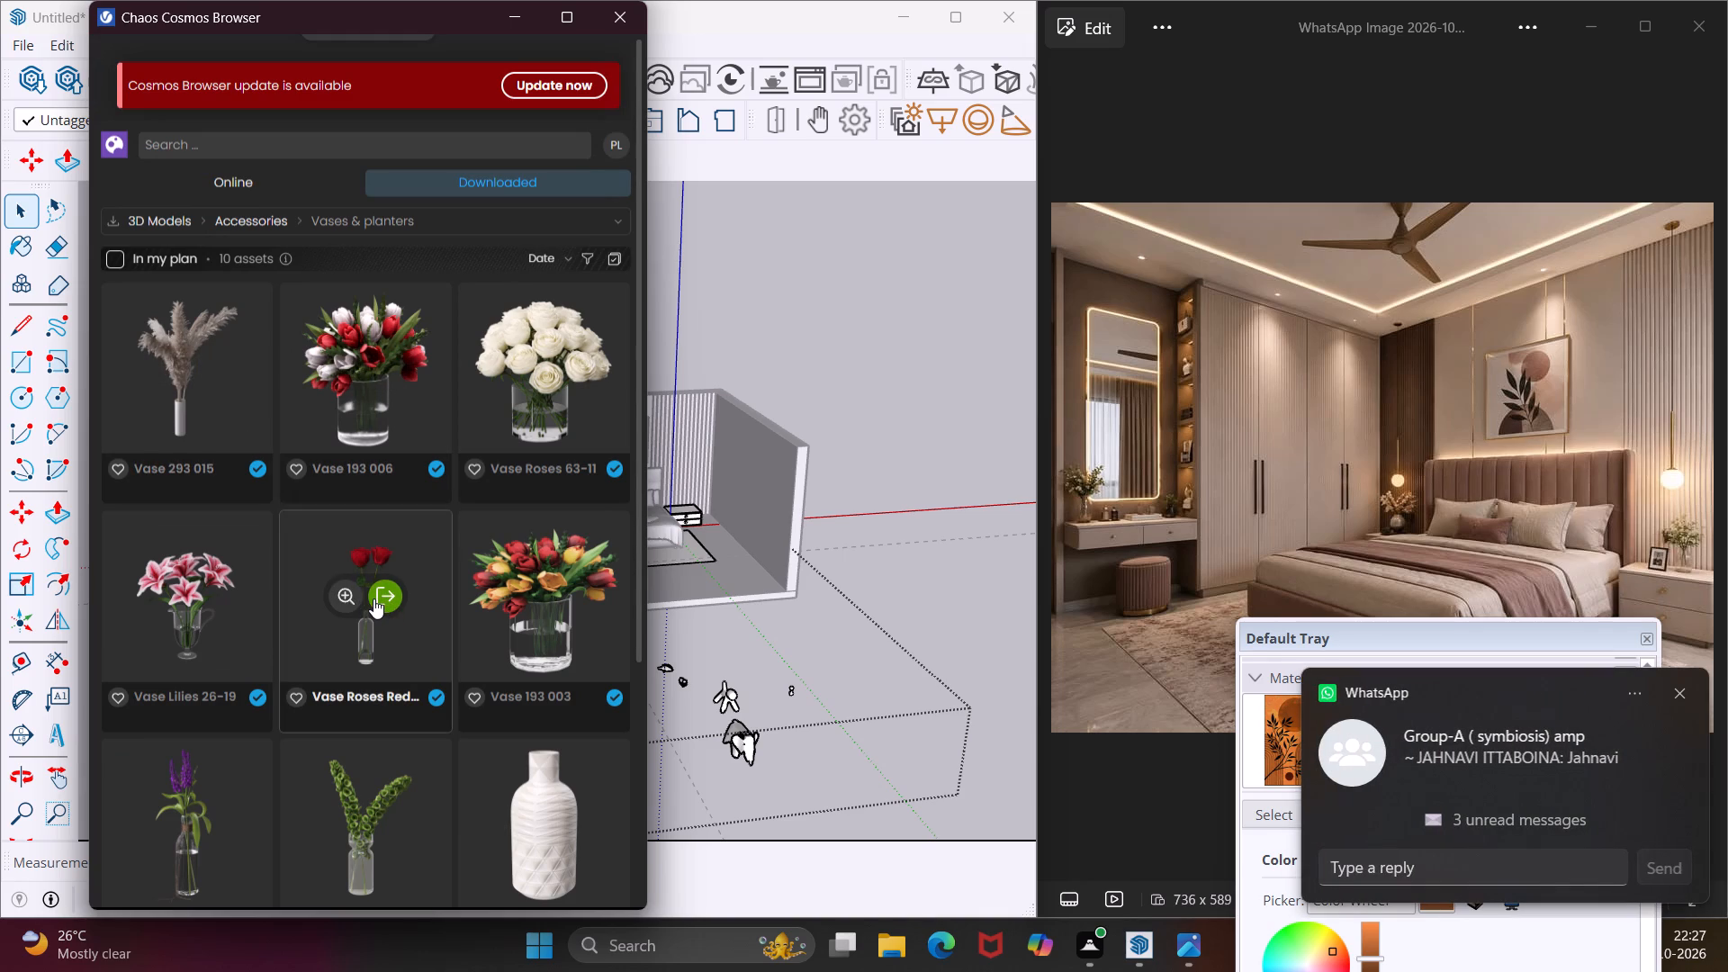
pyautogui.scroll(-4, 373, 598)
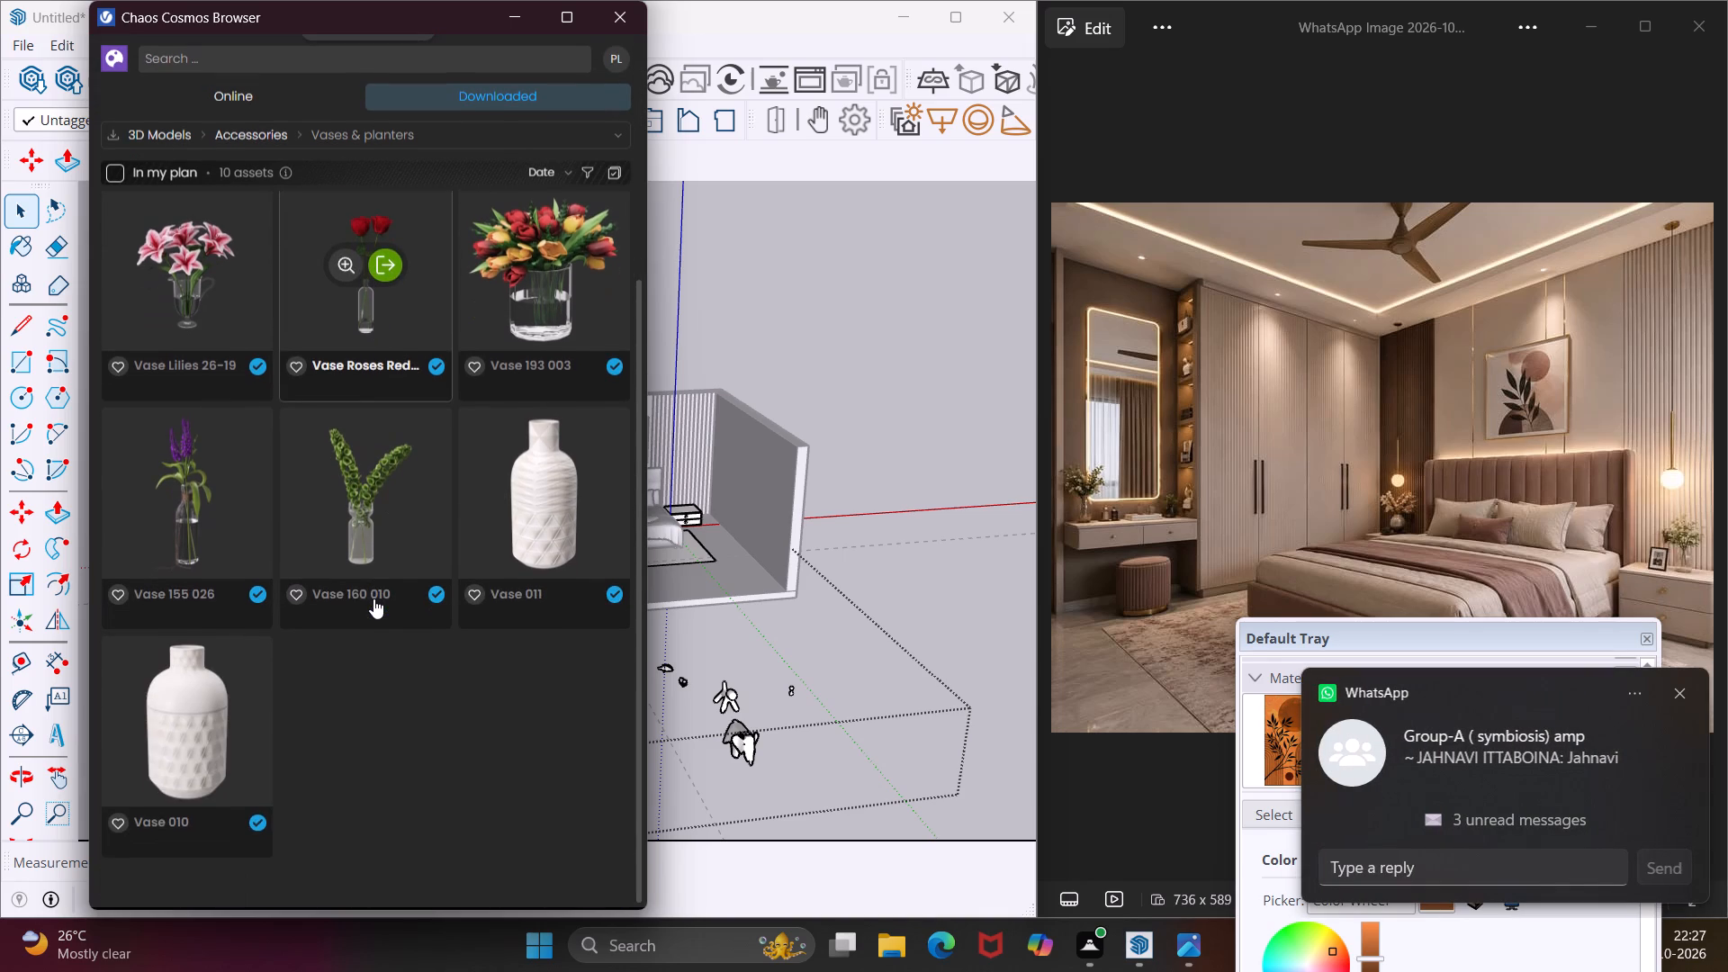
pyautogui.scroll(4, 373, 598)
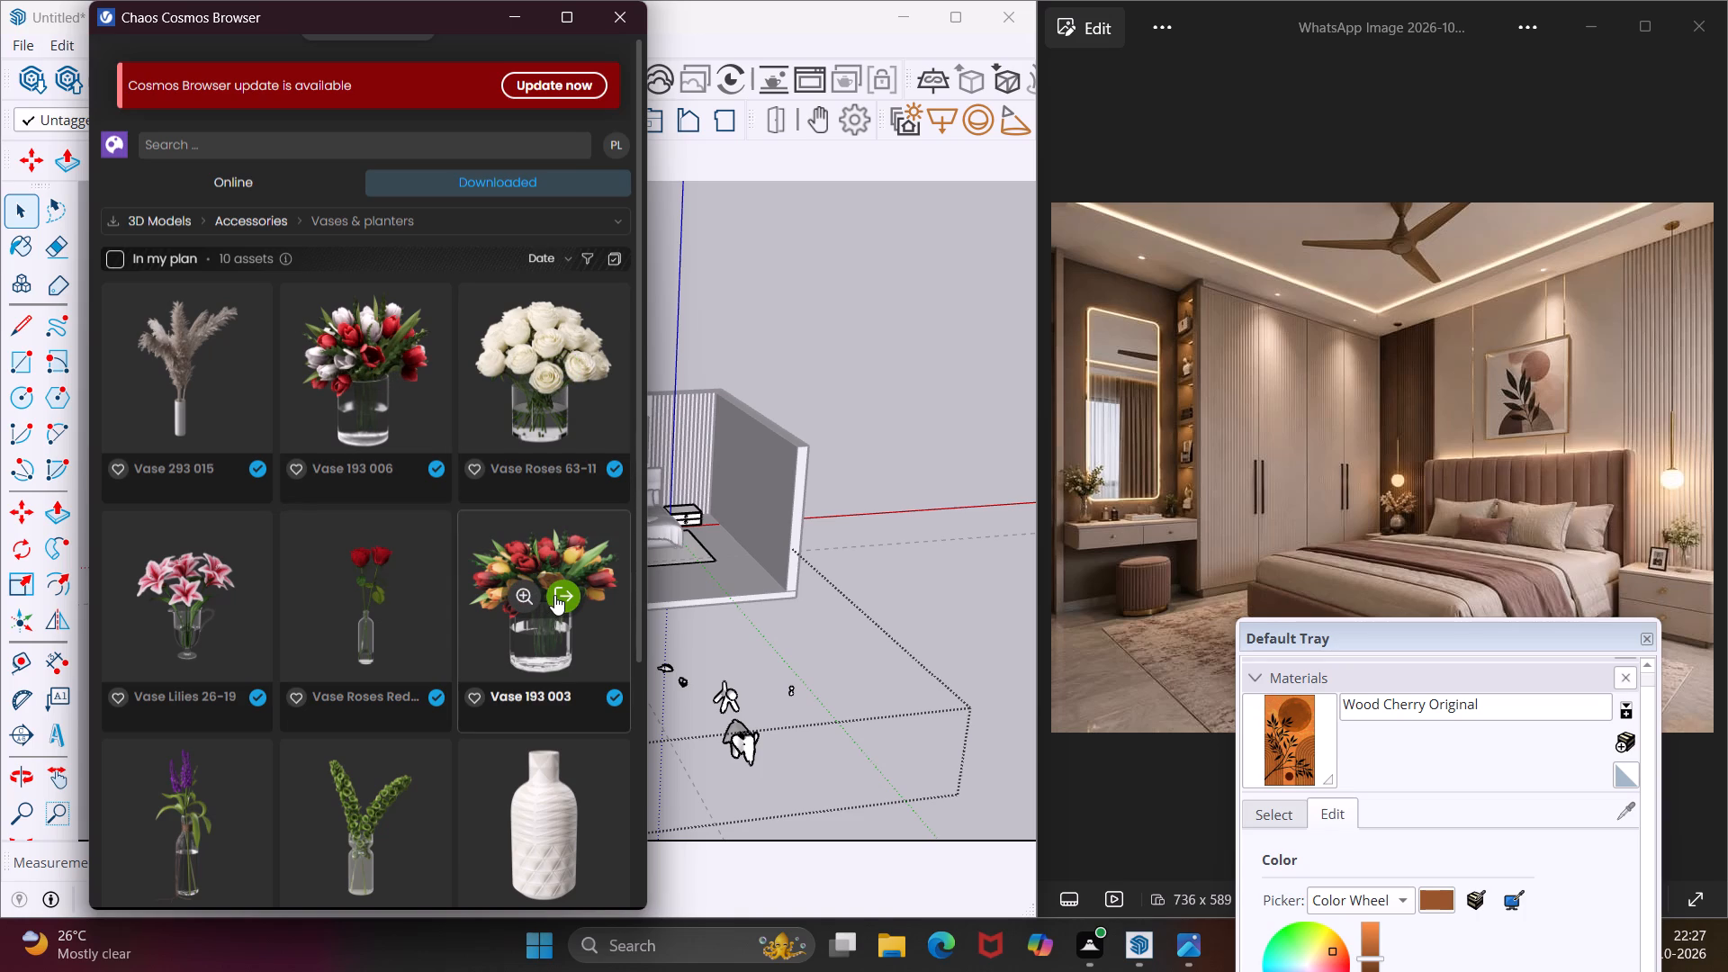
pyautogui.moveTo(554, 595); pyautogui.dragTo(780, 628)
pyautogui.click(563, 605)
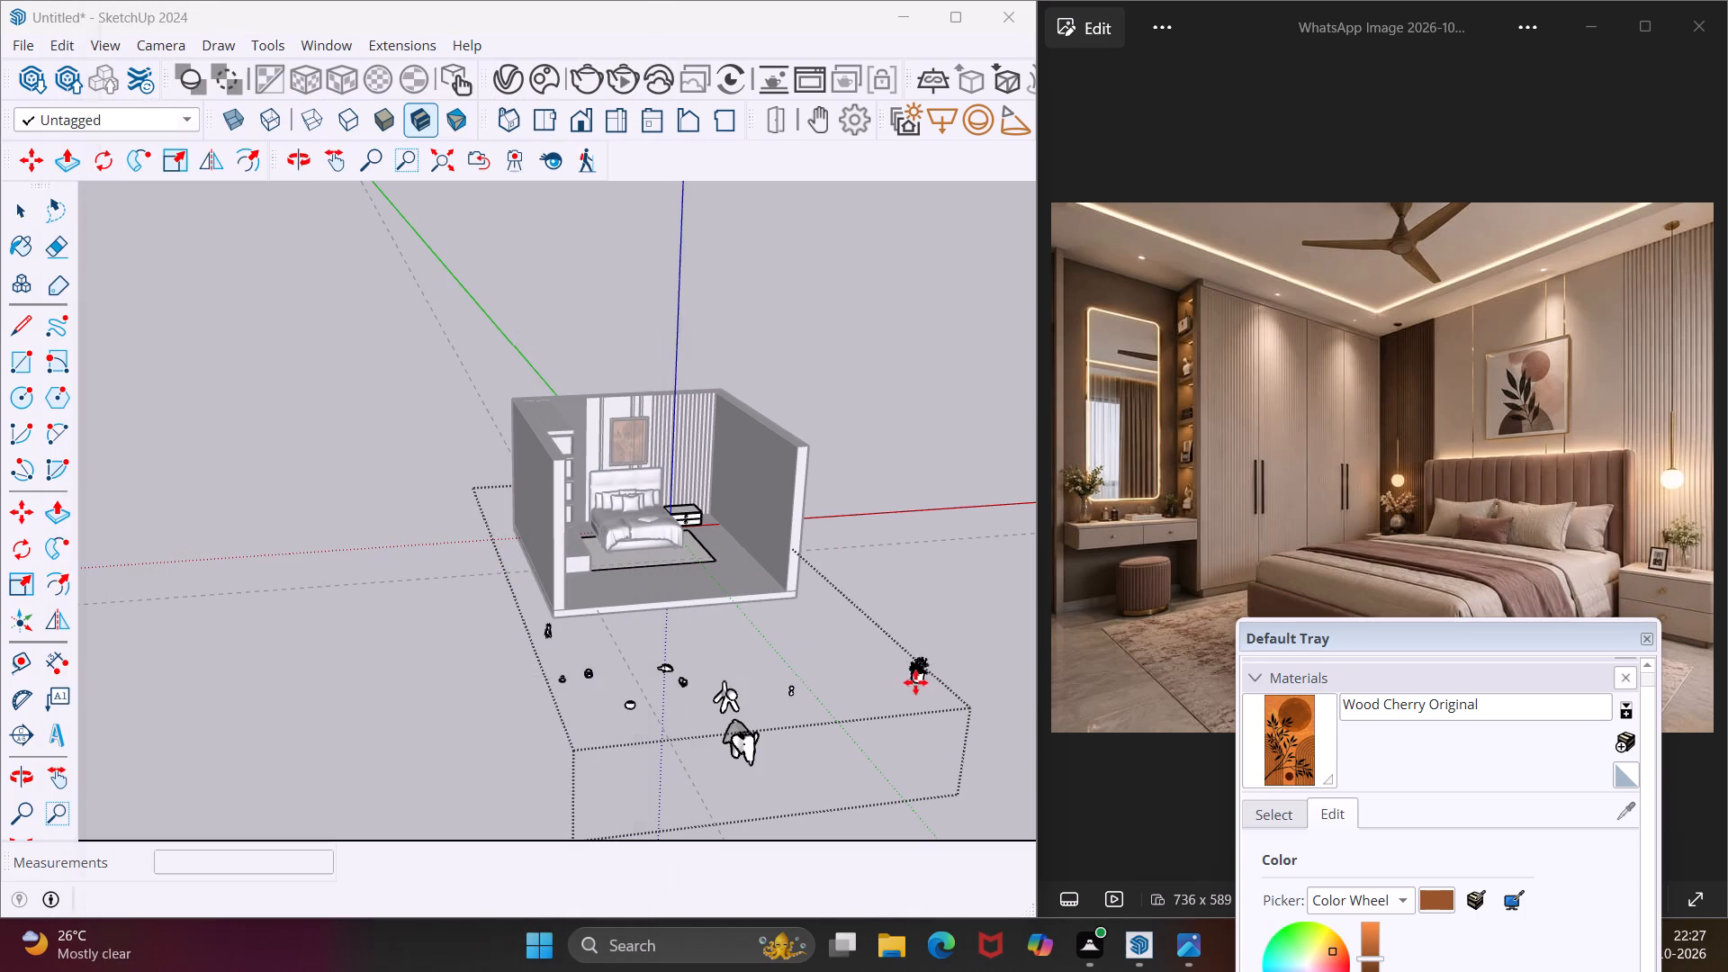
pyautogui.click(884, 679)
pyautogui.press('Escape')
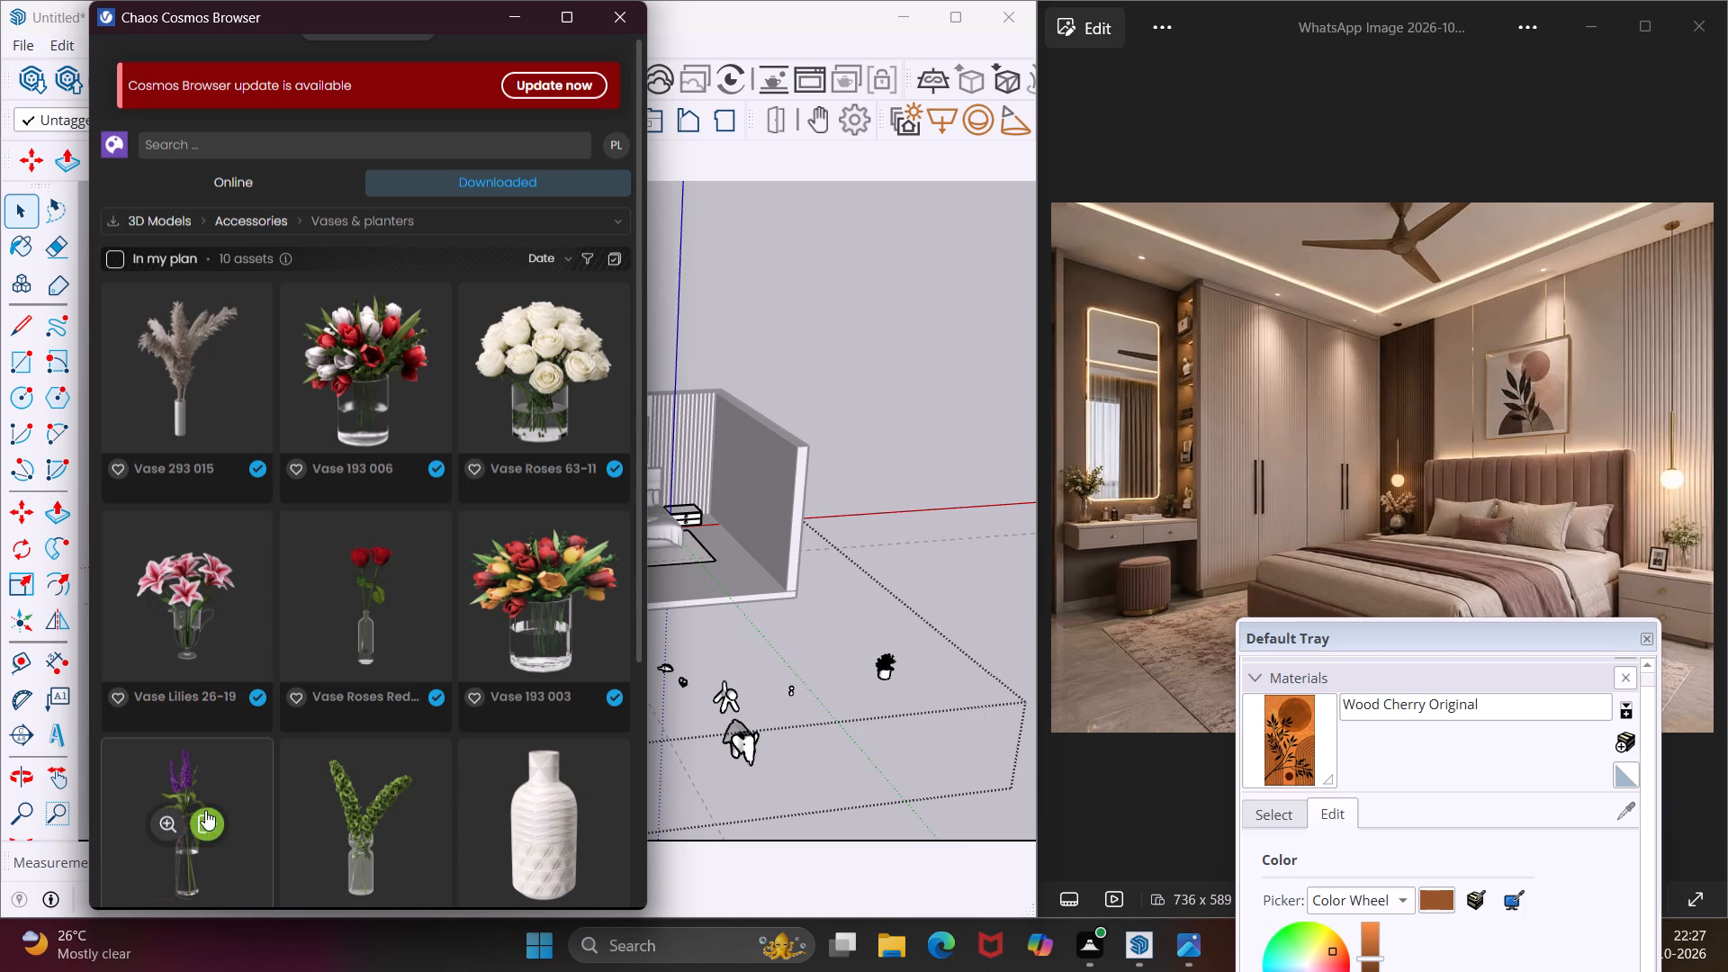
# Import Vase 155 026 from the downloaded Vases & planters models and place it outside the room near the previous vase.
pyautogui.click(220, 824)
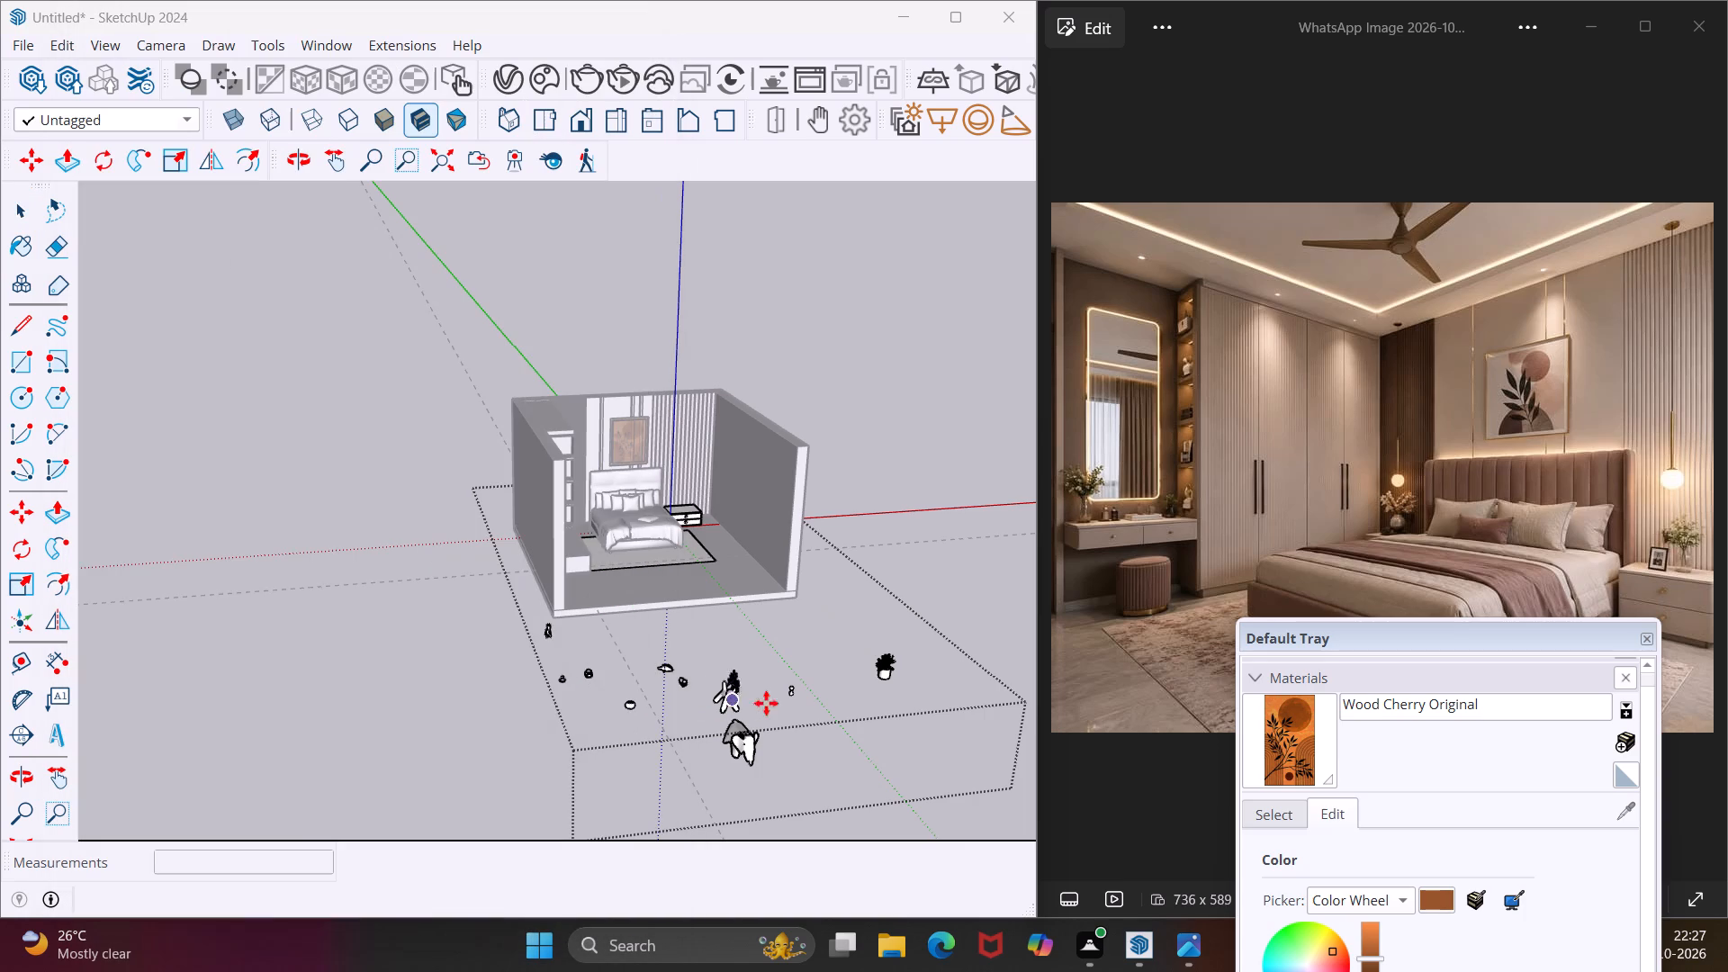
pyautogui.click(855, 719)
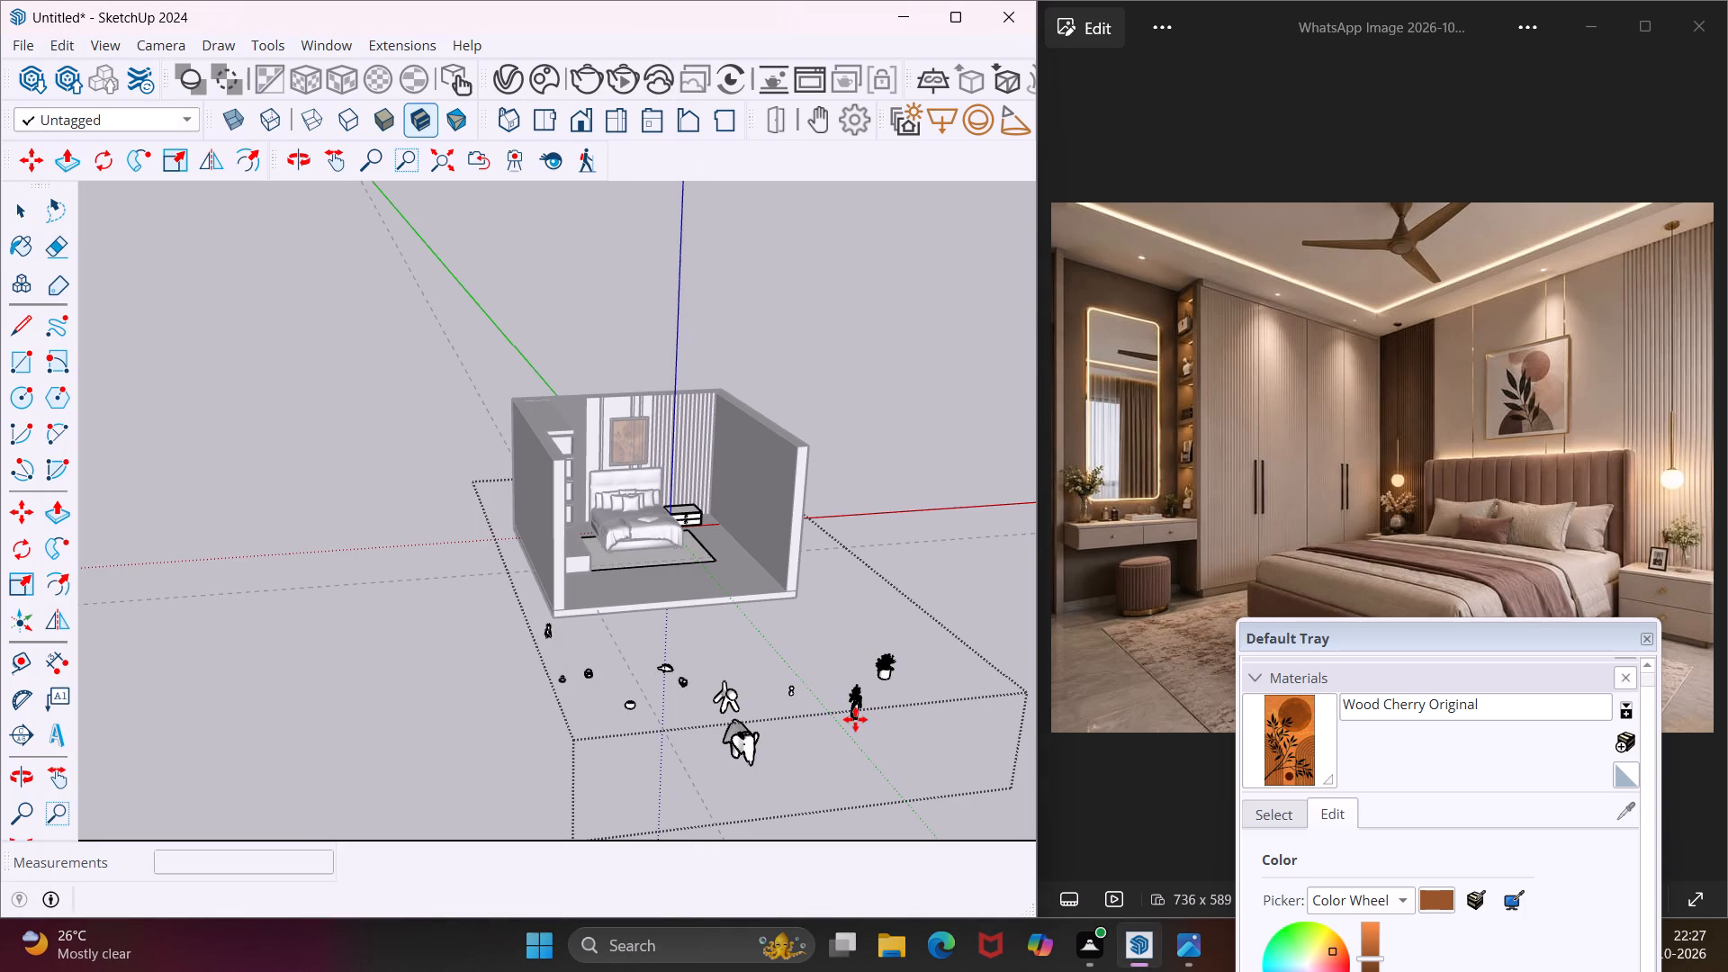
pyautogui.press('Escape')
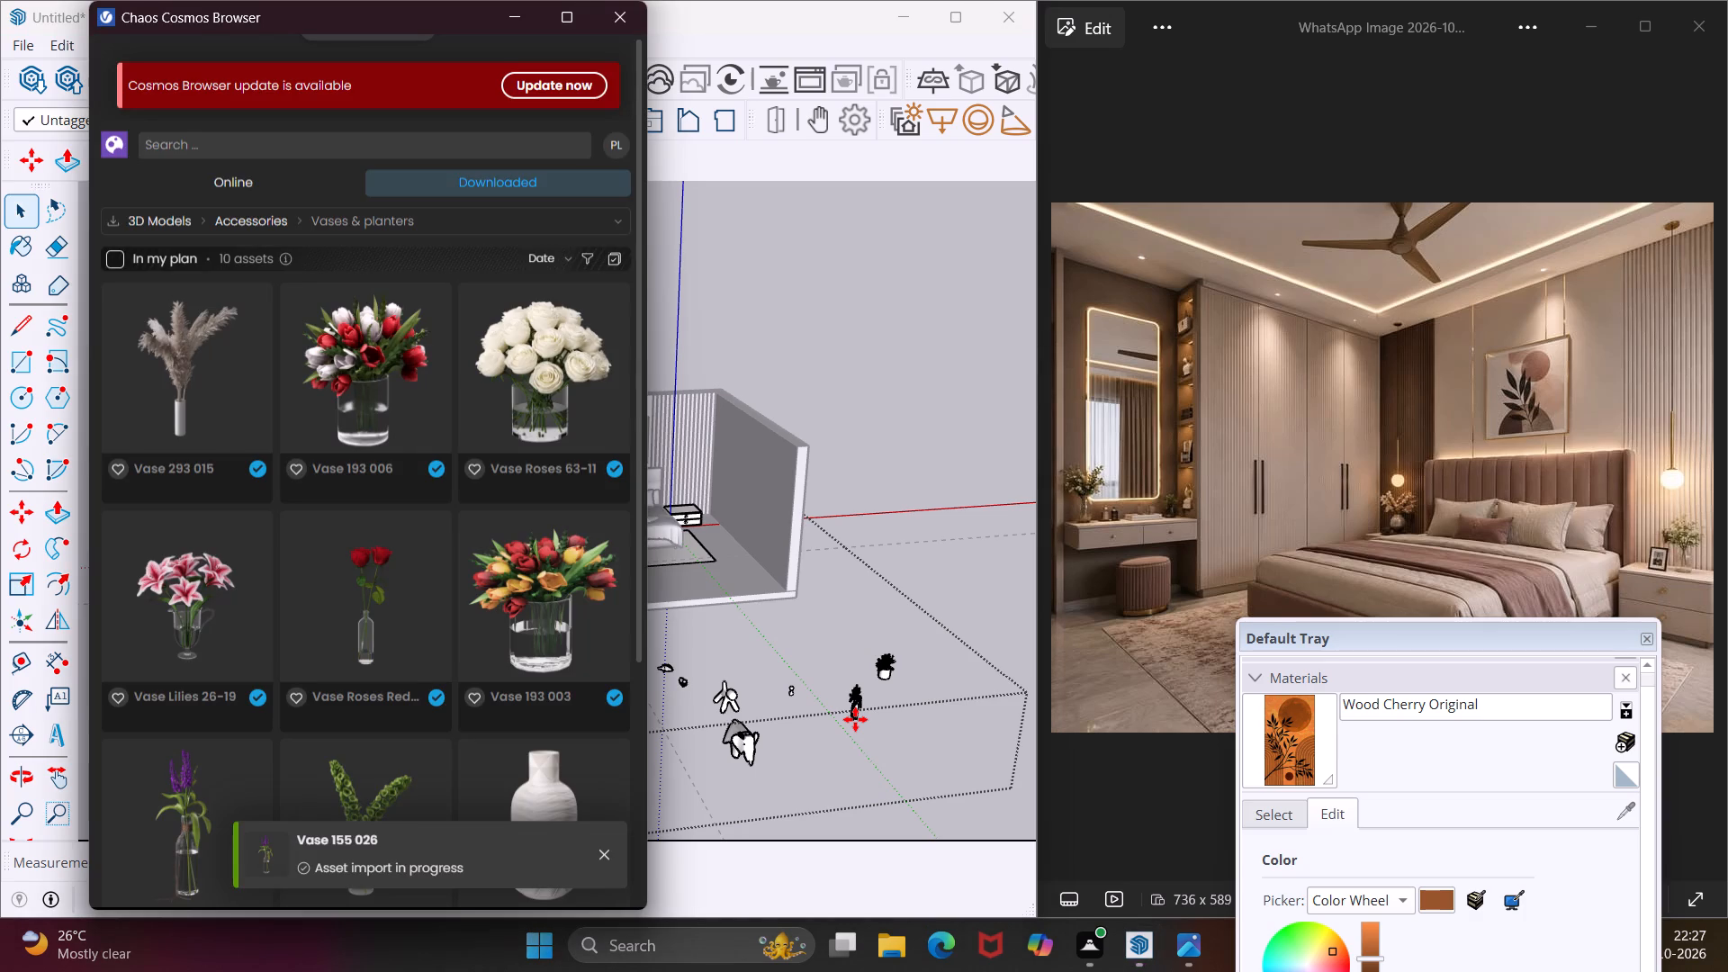
# Examine the downloaded and online Mirrors models for a mirror suited to the vanity wall in the reference image.
pyautogui.click(524, 211)
pyautogui.click(227, 418)
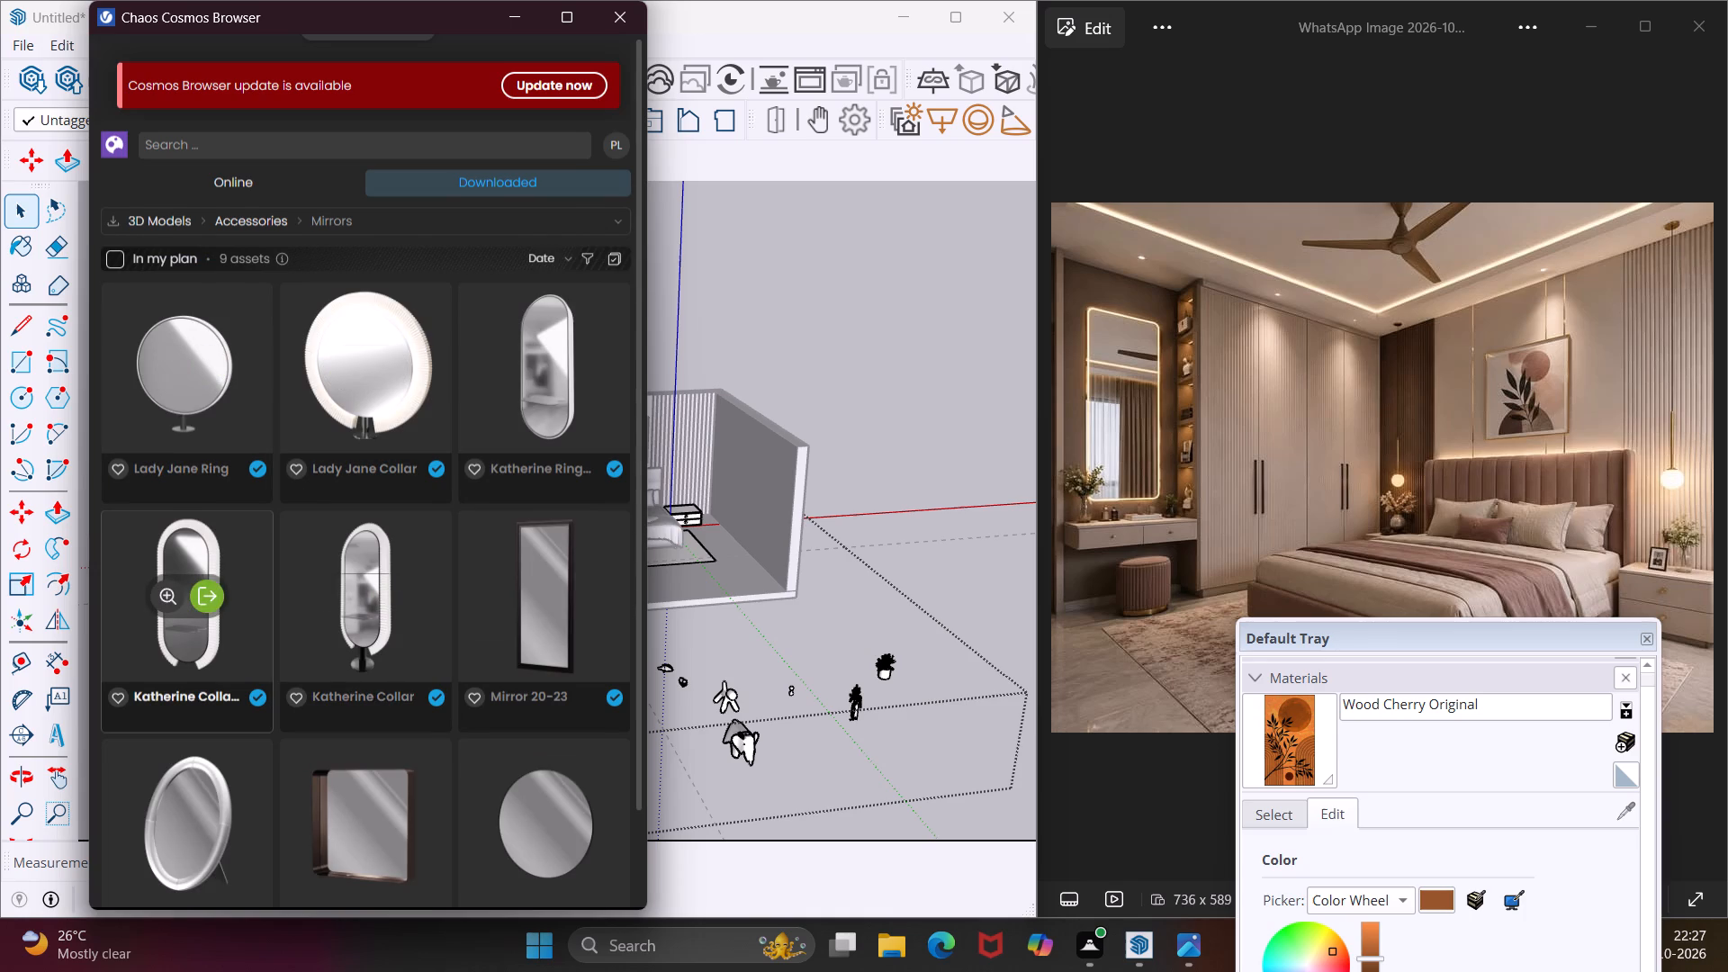
pyautogui.scroll(-4, 247, 620)
pyautogui.scroll(3, 252, 607)
pyautogui.click(212, 177)
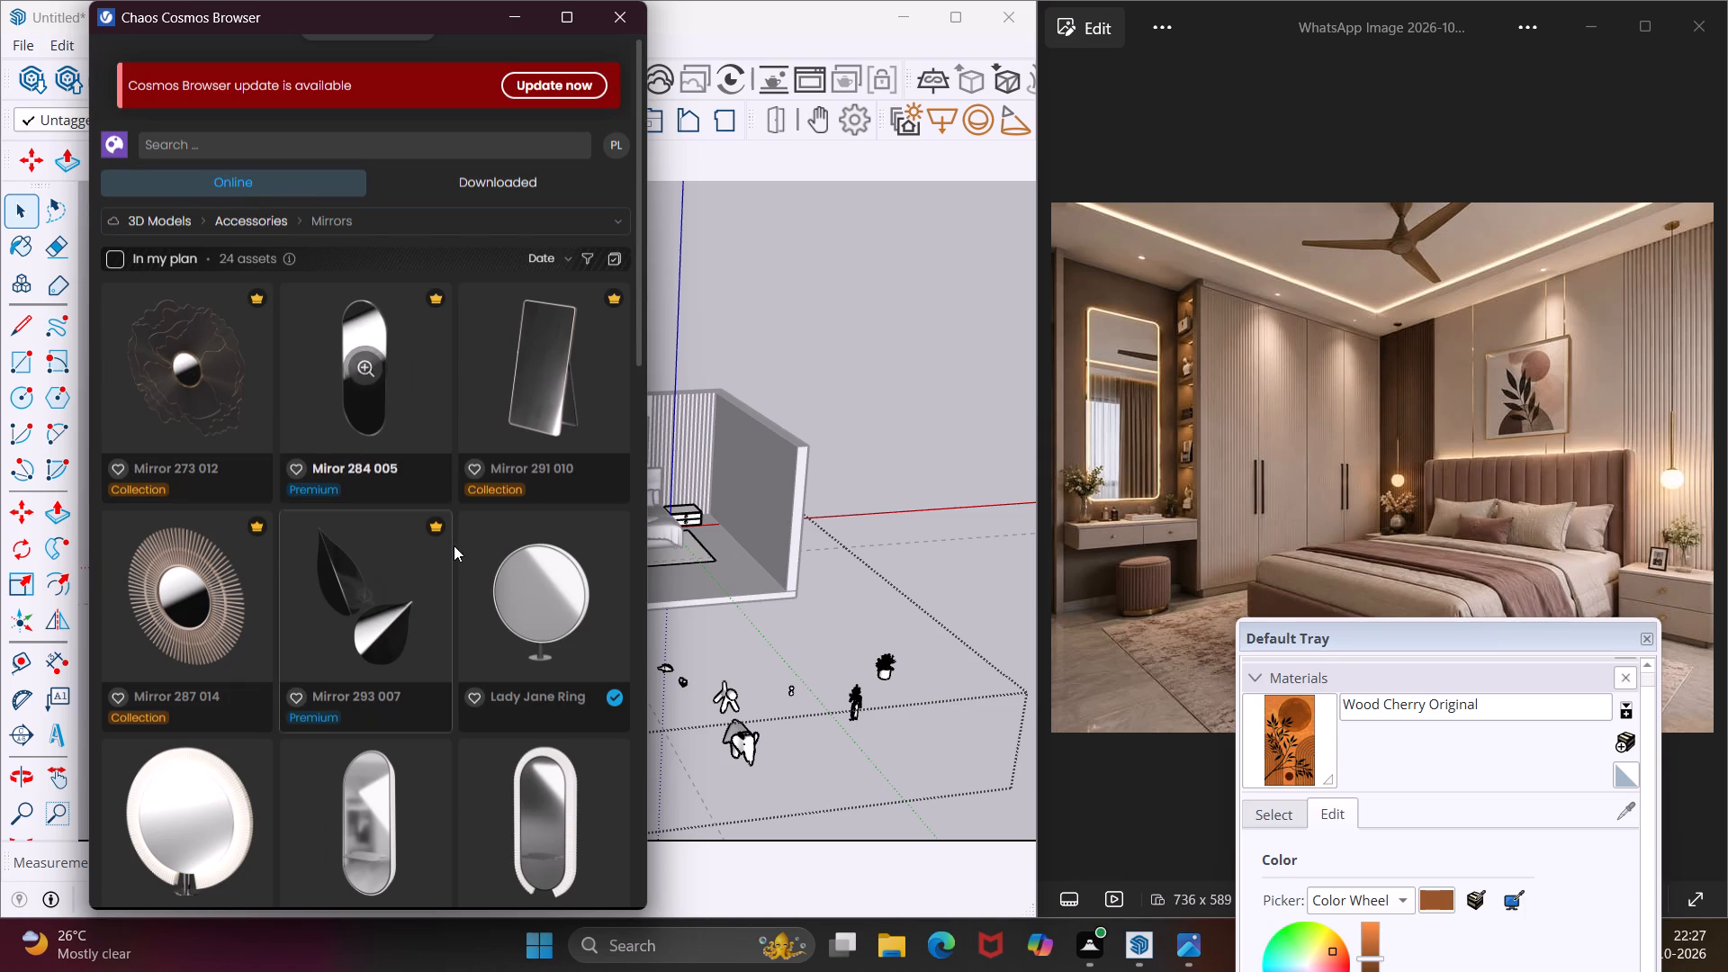
pyautogui.scroll(-4, 348, 635)
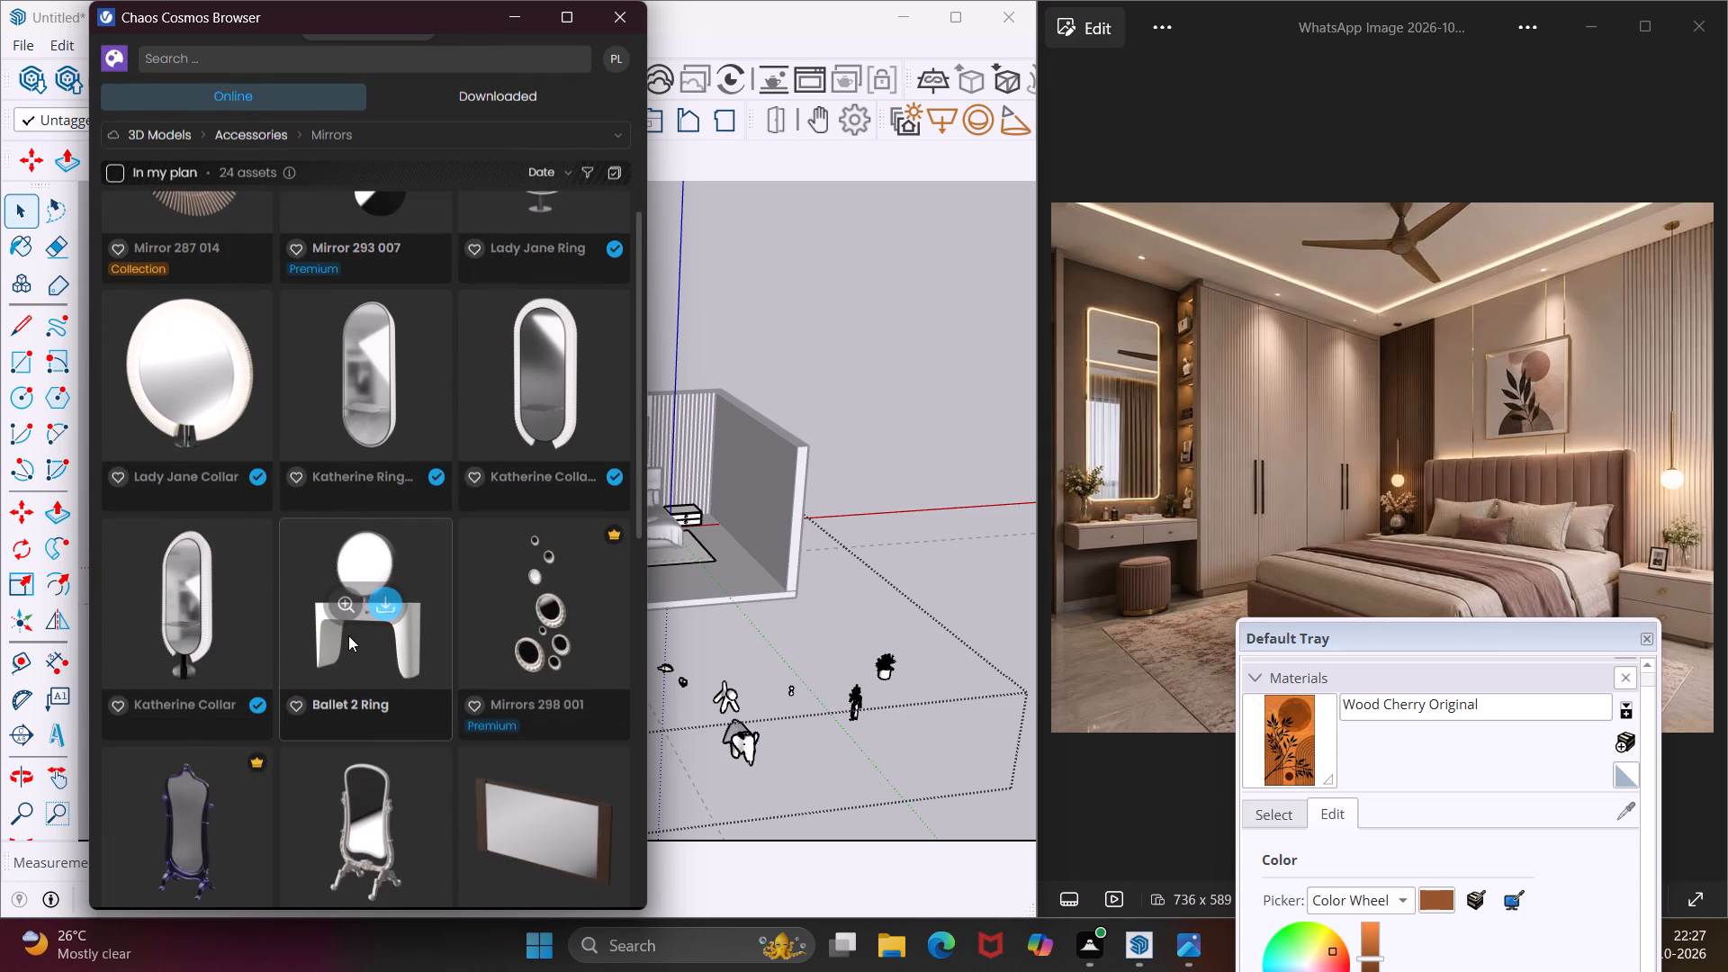
pyautogui.scroll(-4, 348, 635)
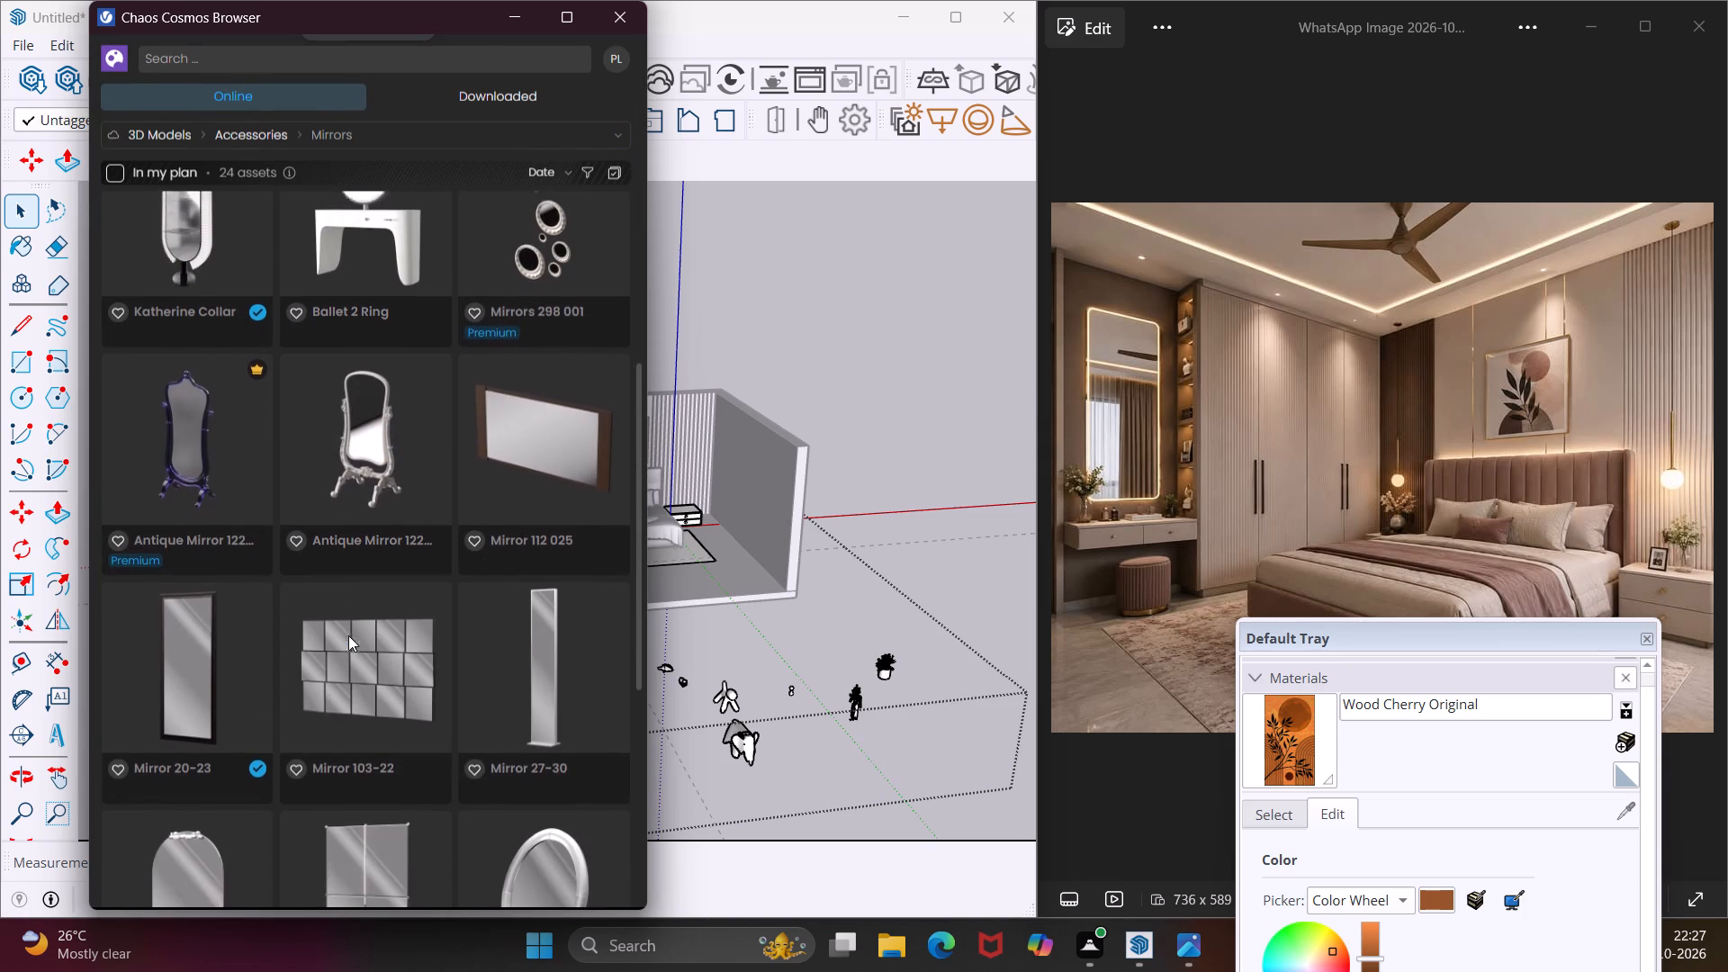
pyautogui.scroll(-5, 348, 635)
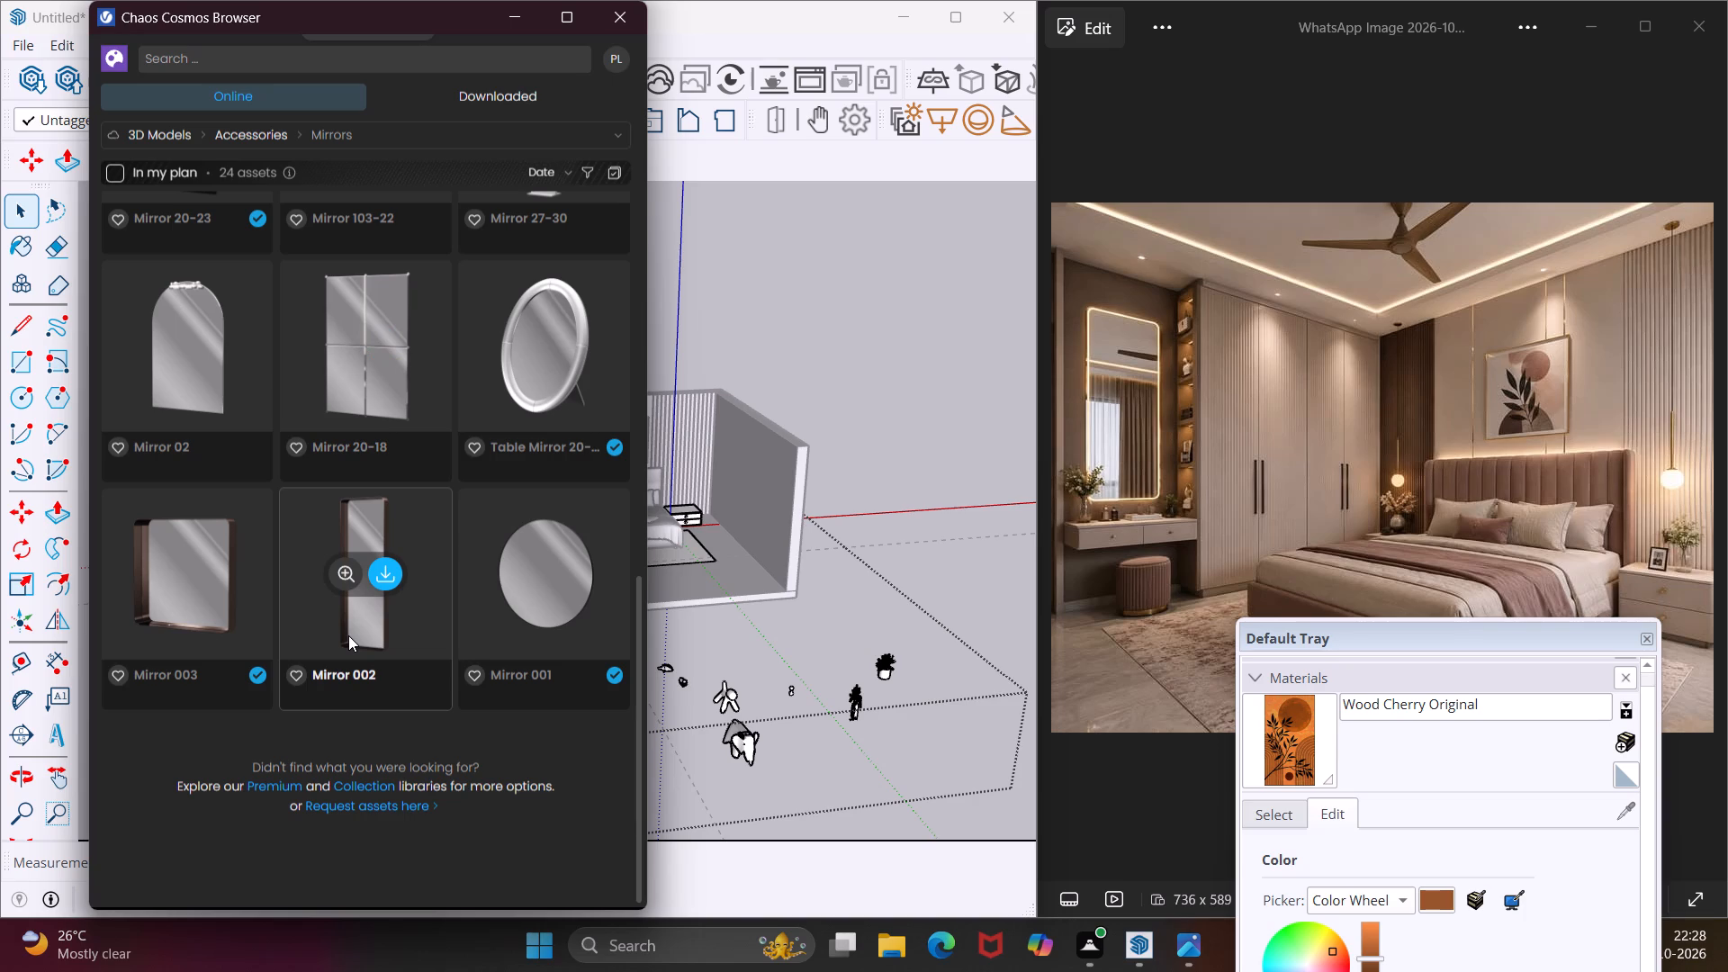
pyautogui.scroll(4, 391, 540)
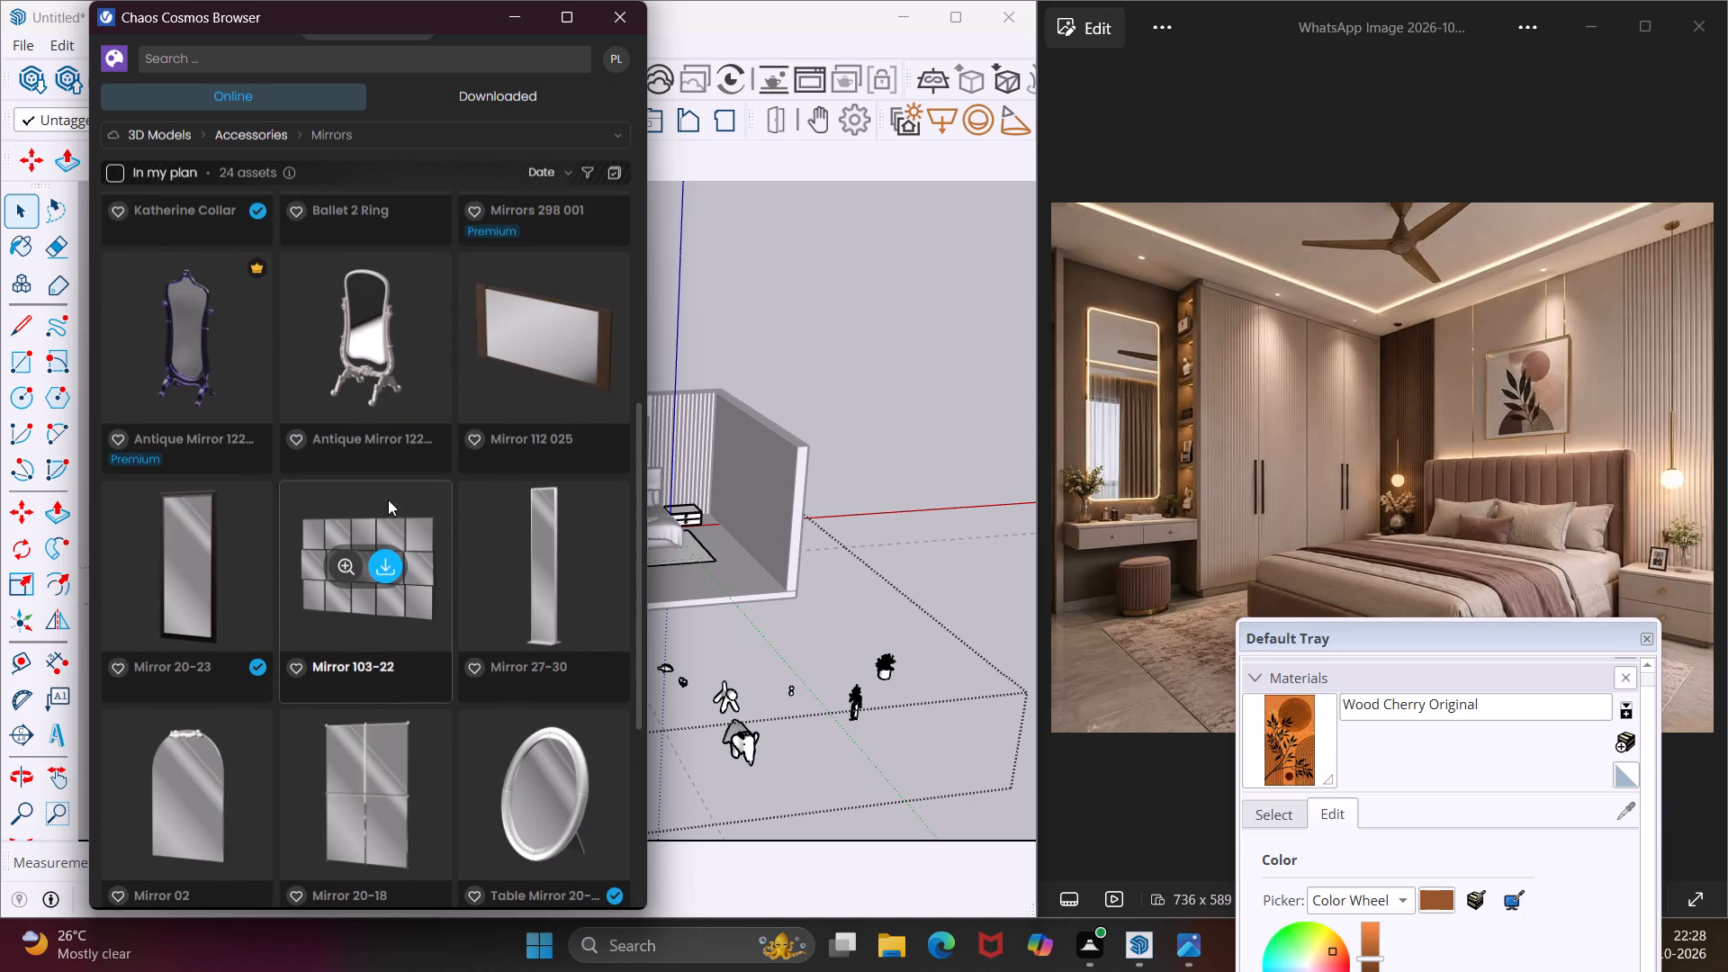
pyautogui.scroll(5, 372, 368)
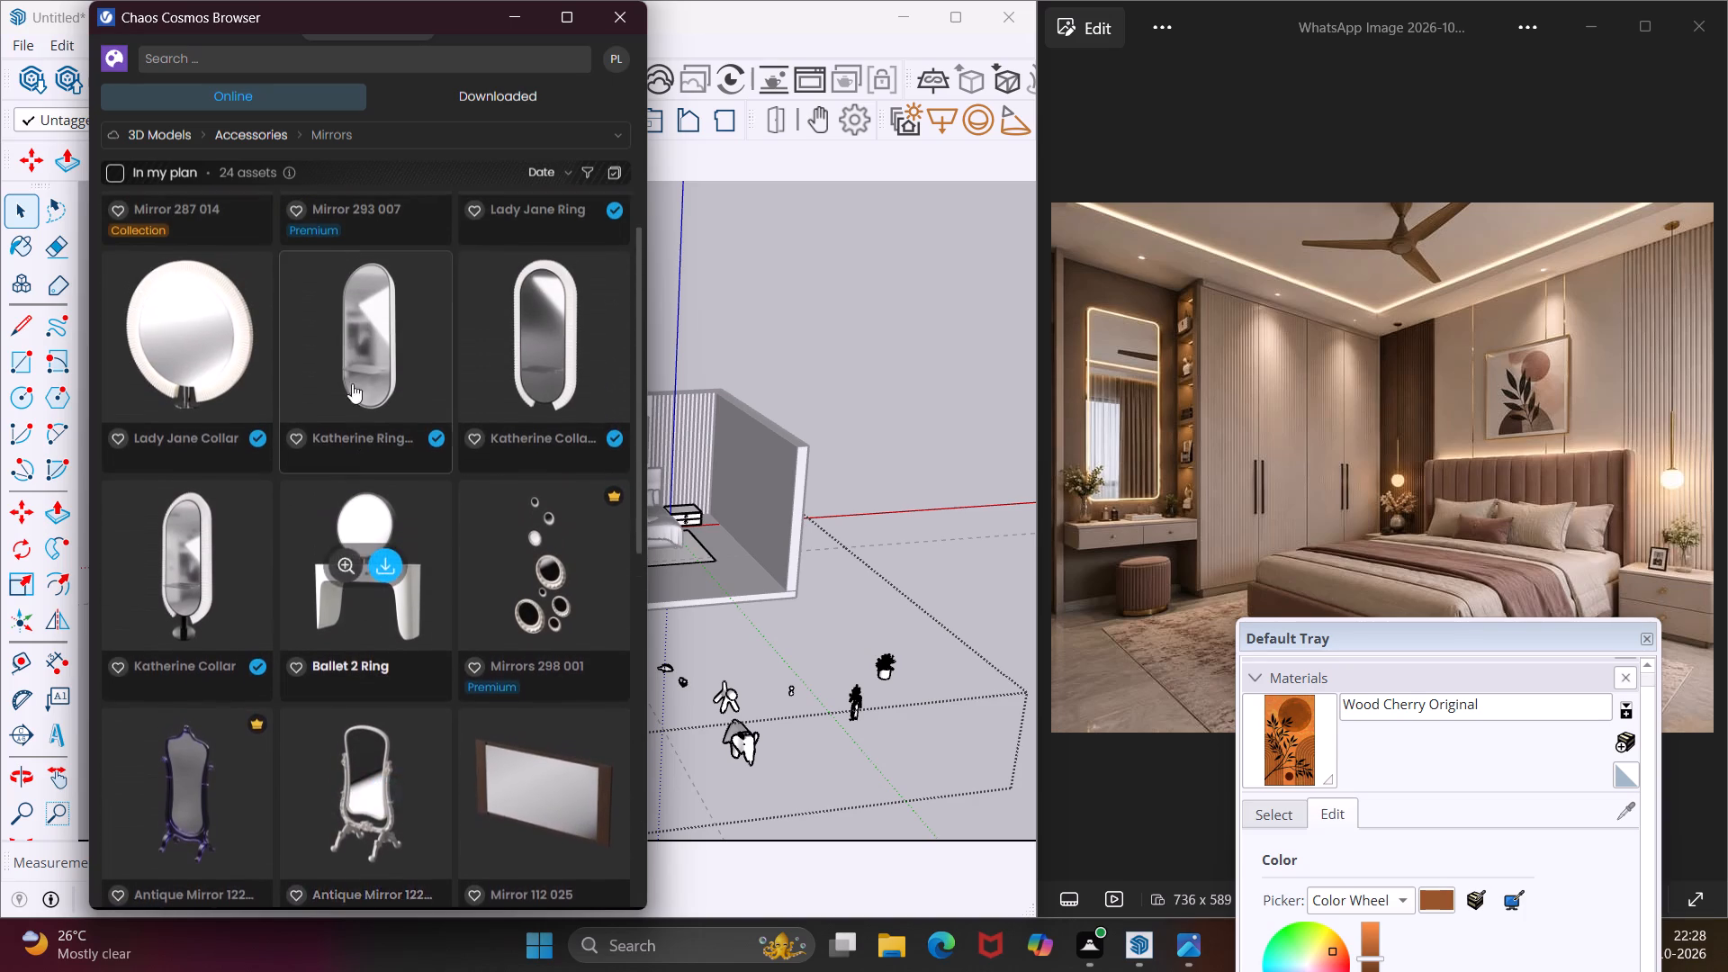
pyautogui.scroll(4, 352, 384)
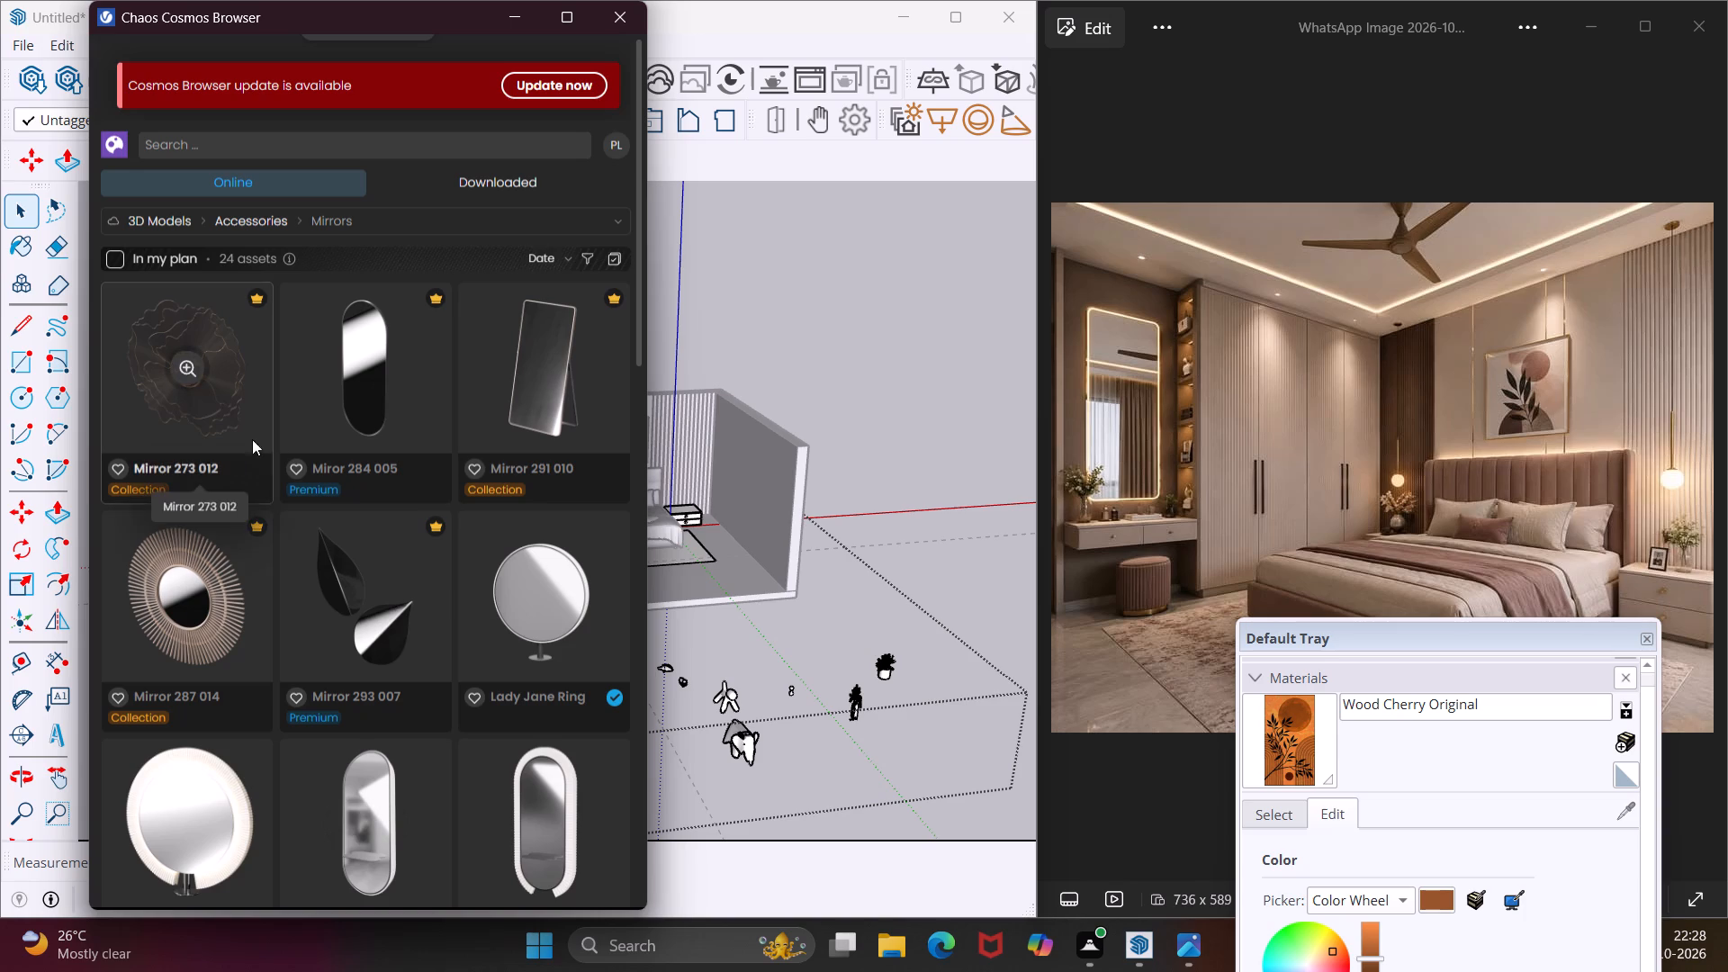
# Search the online Cosmos library for "mirrior" and return to the Materials category.
pyautogui.click(376, 210)
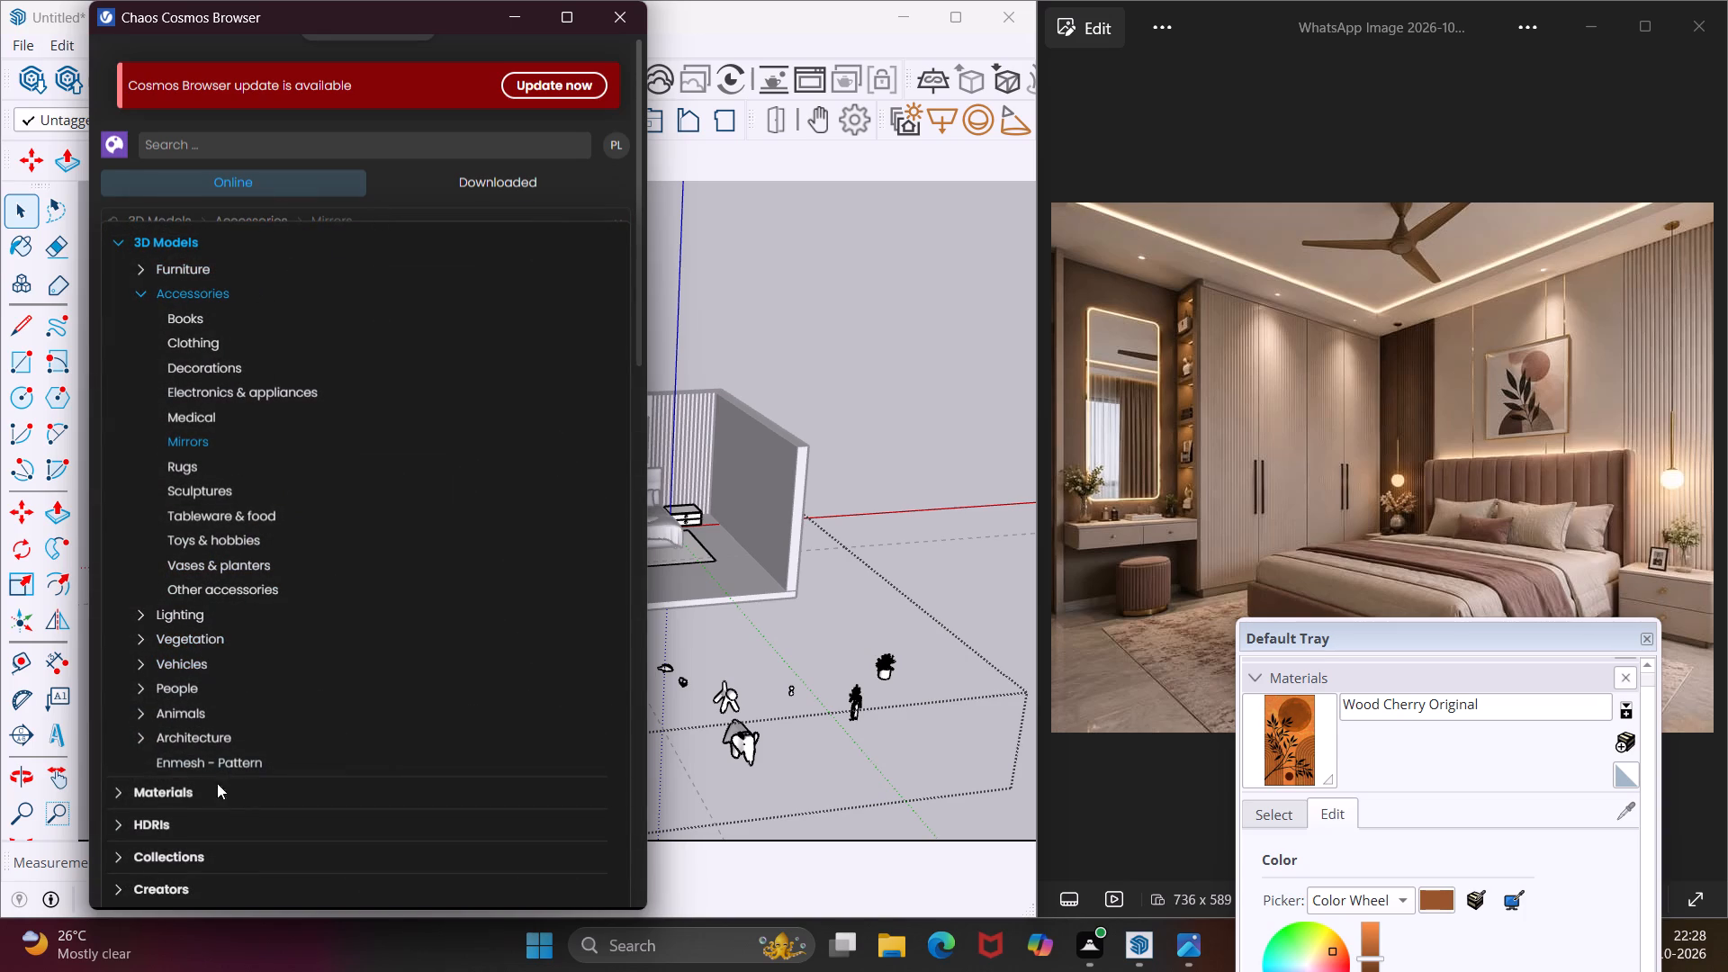
pyautogui.click(191, 796)
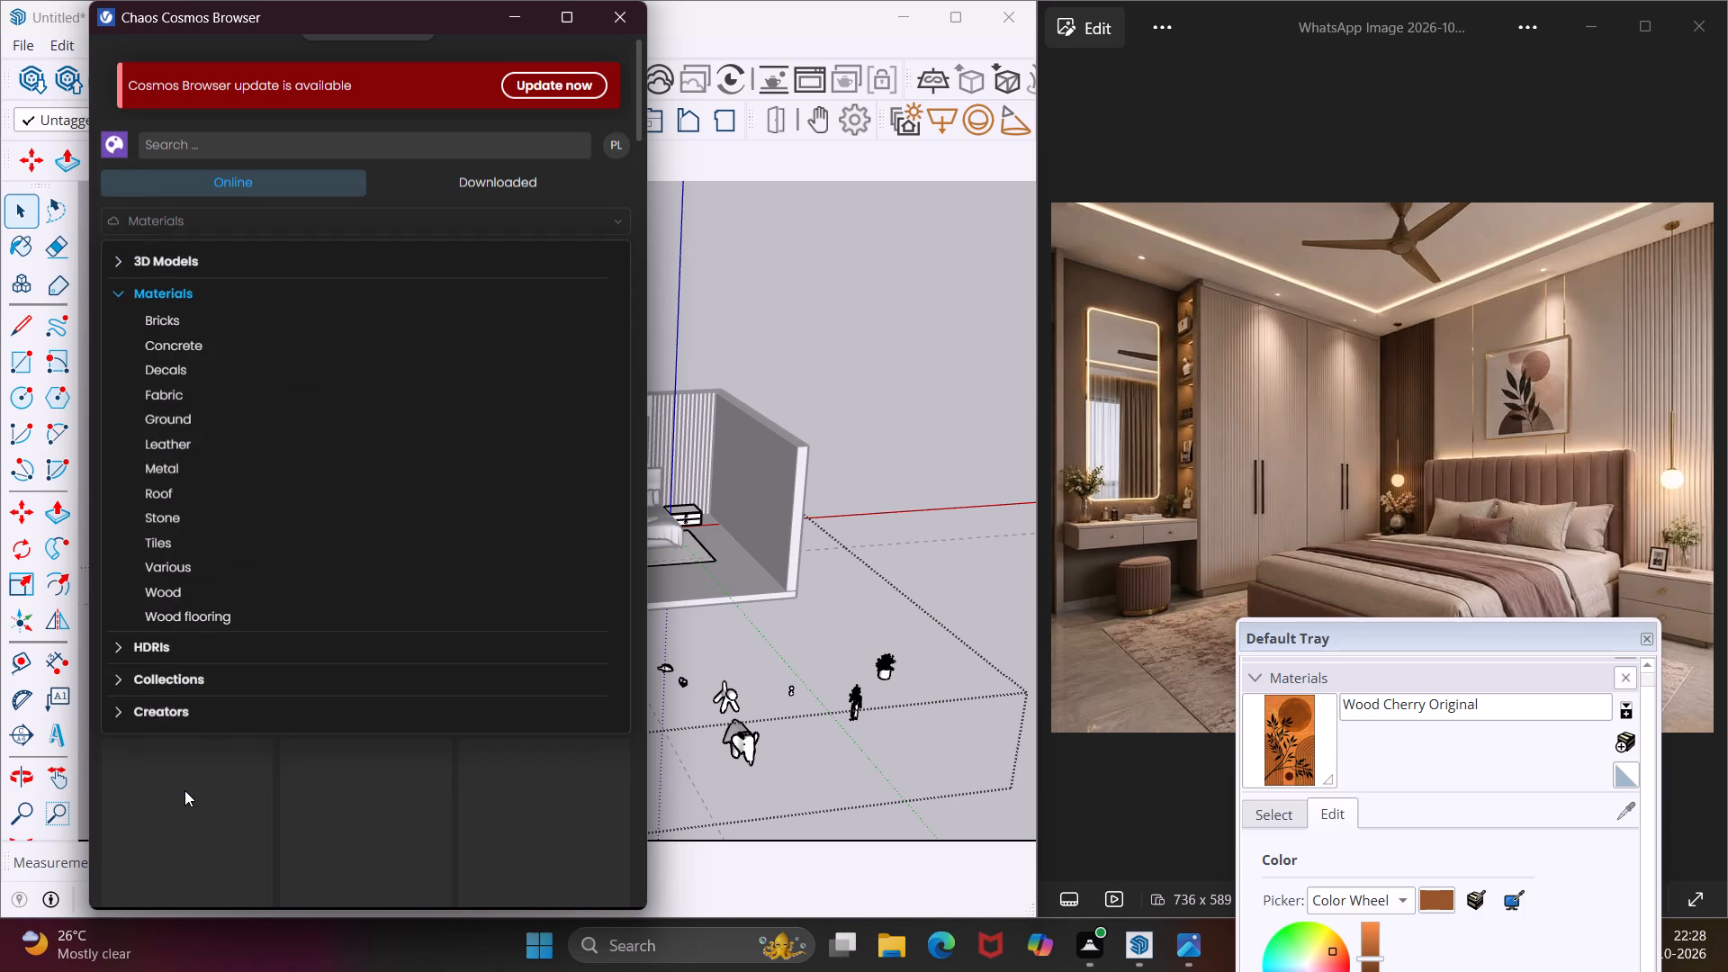
pyautogui.click(225, 132)
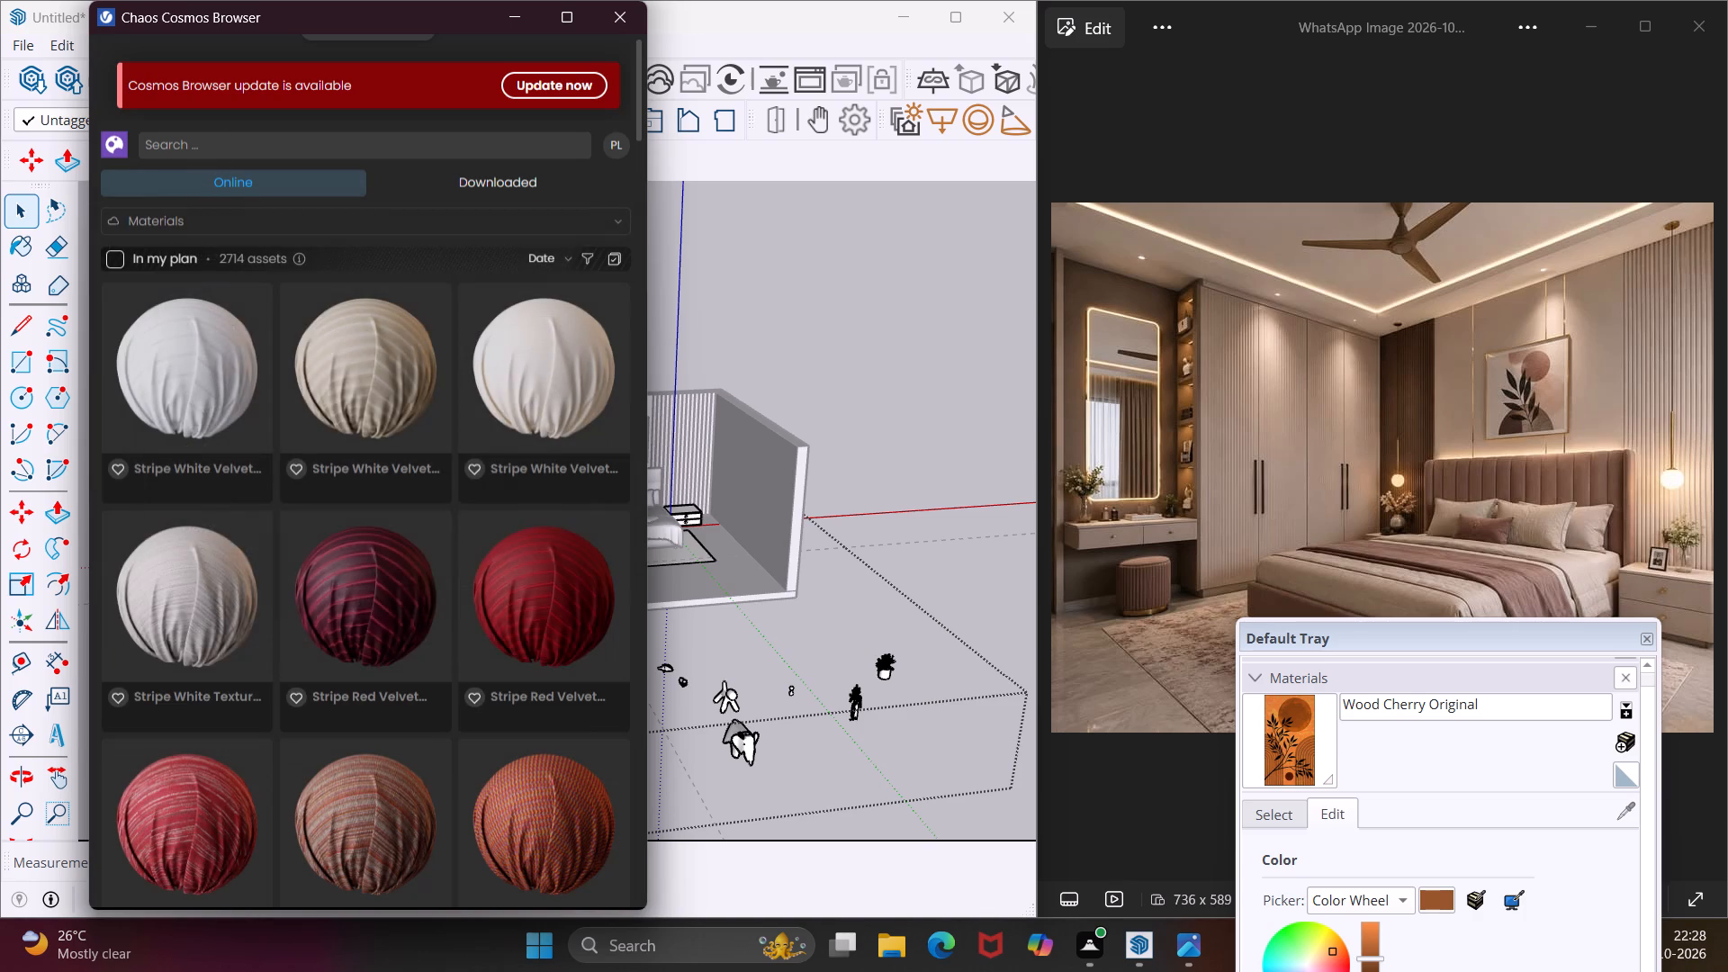
pyautogui.click(225, 151)
pyautogui.write('mi')
pyautogui.write('rr')
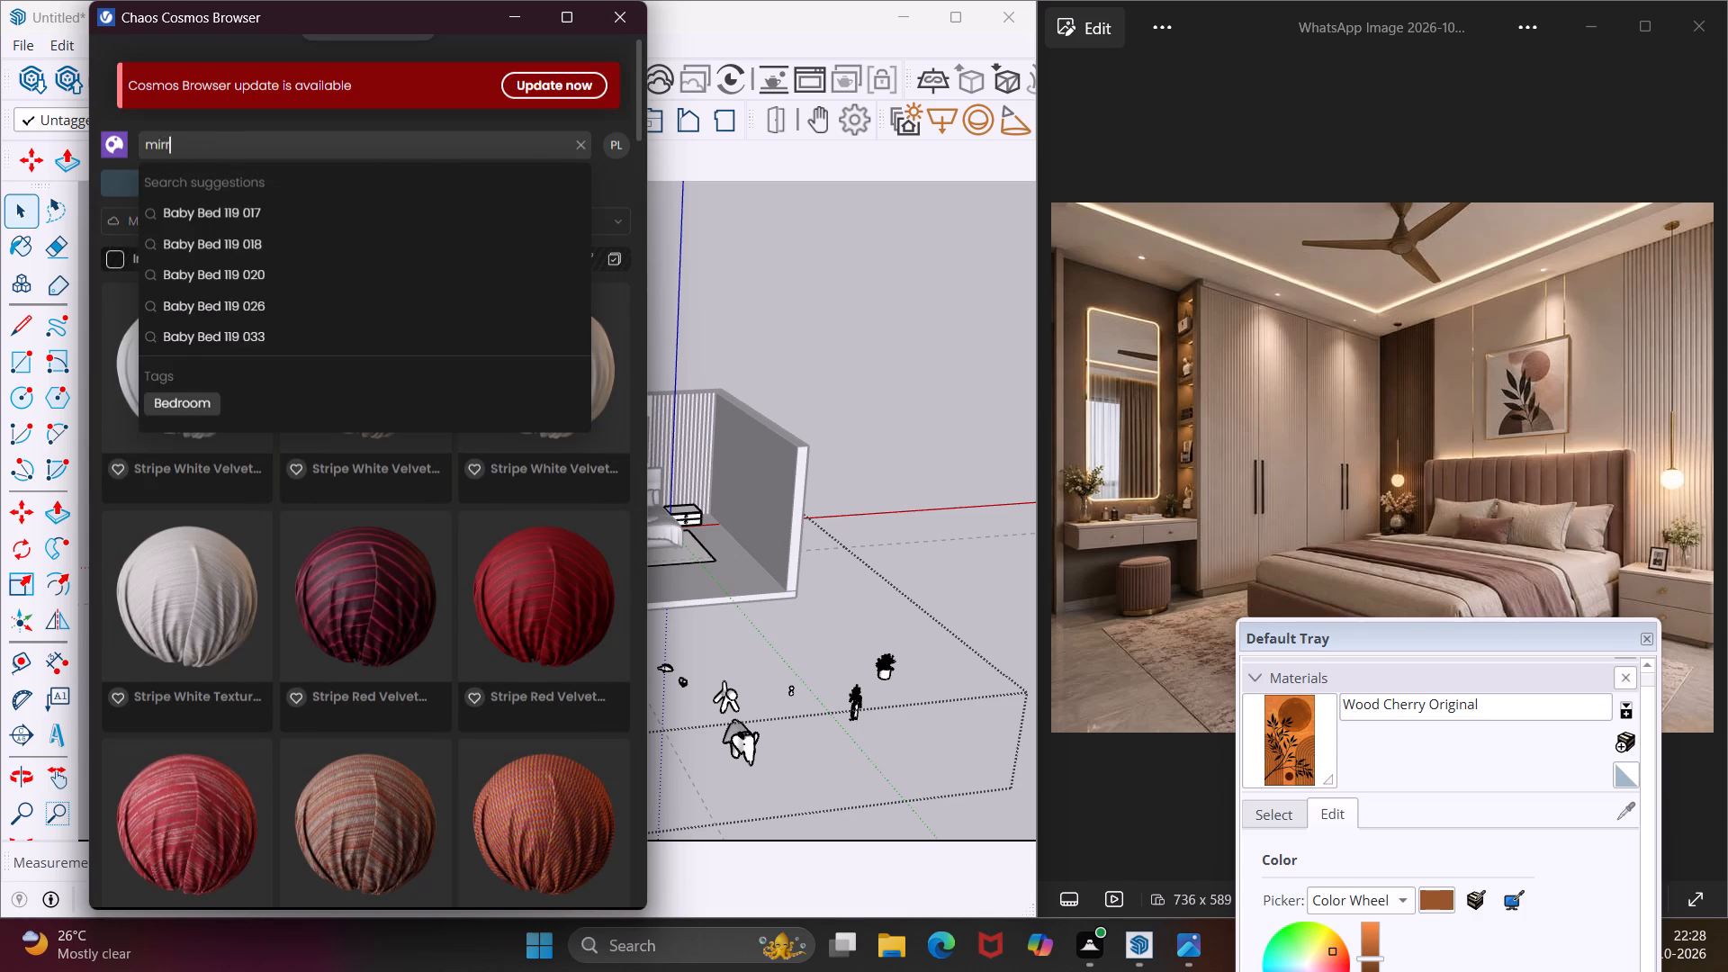
pyautogui.write('io')
pyautogui.press('r')
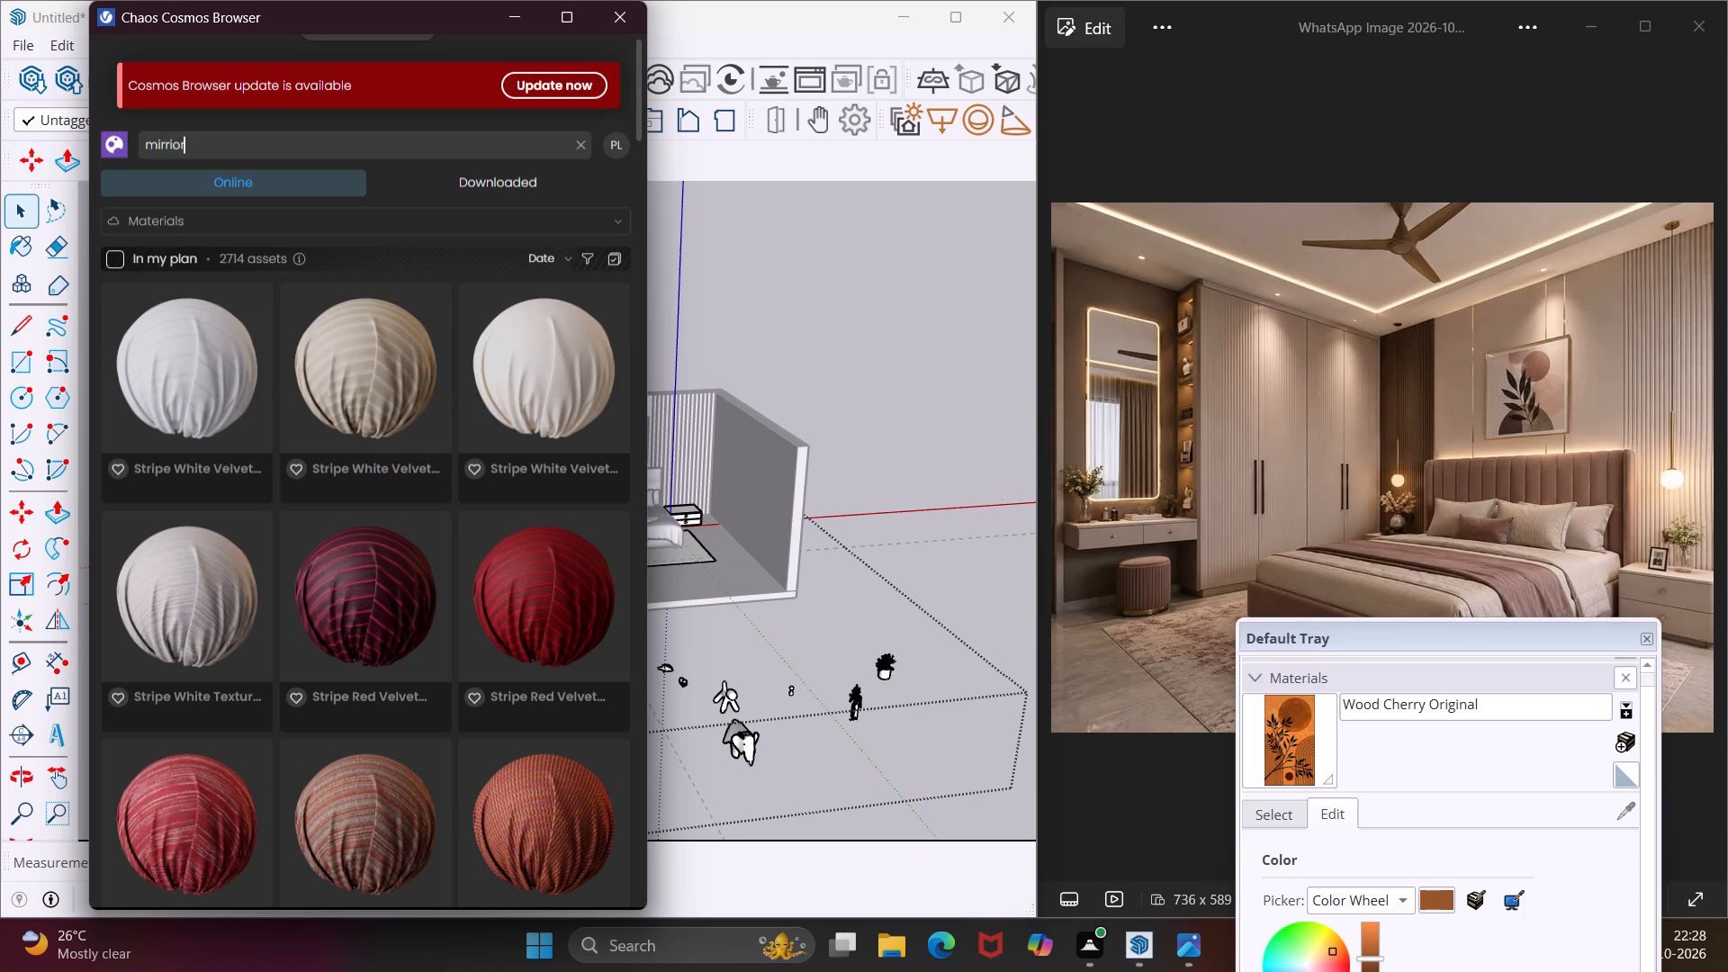
pyautogui.press('Return')
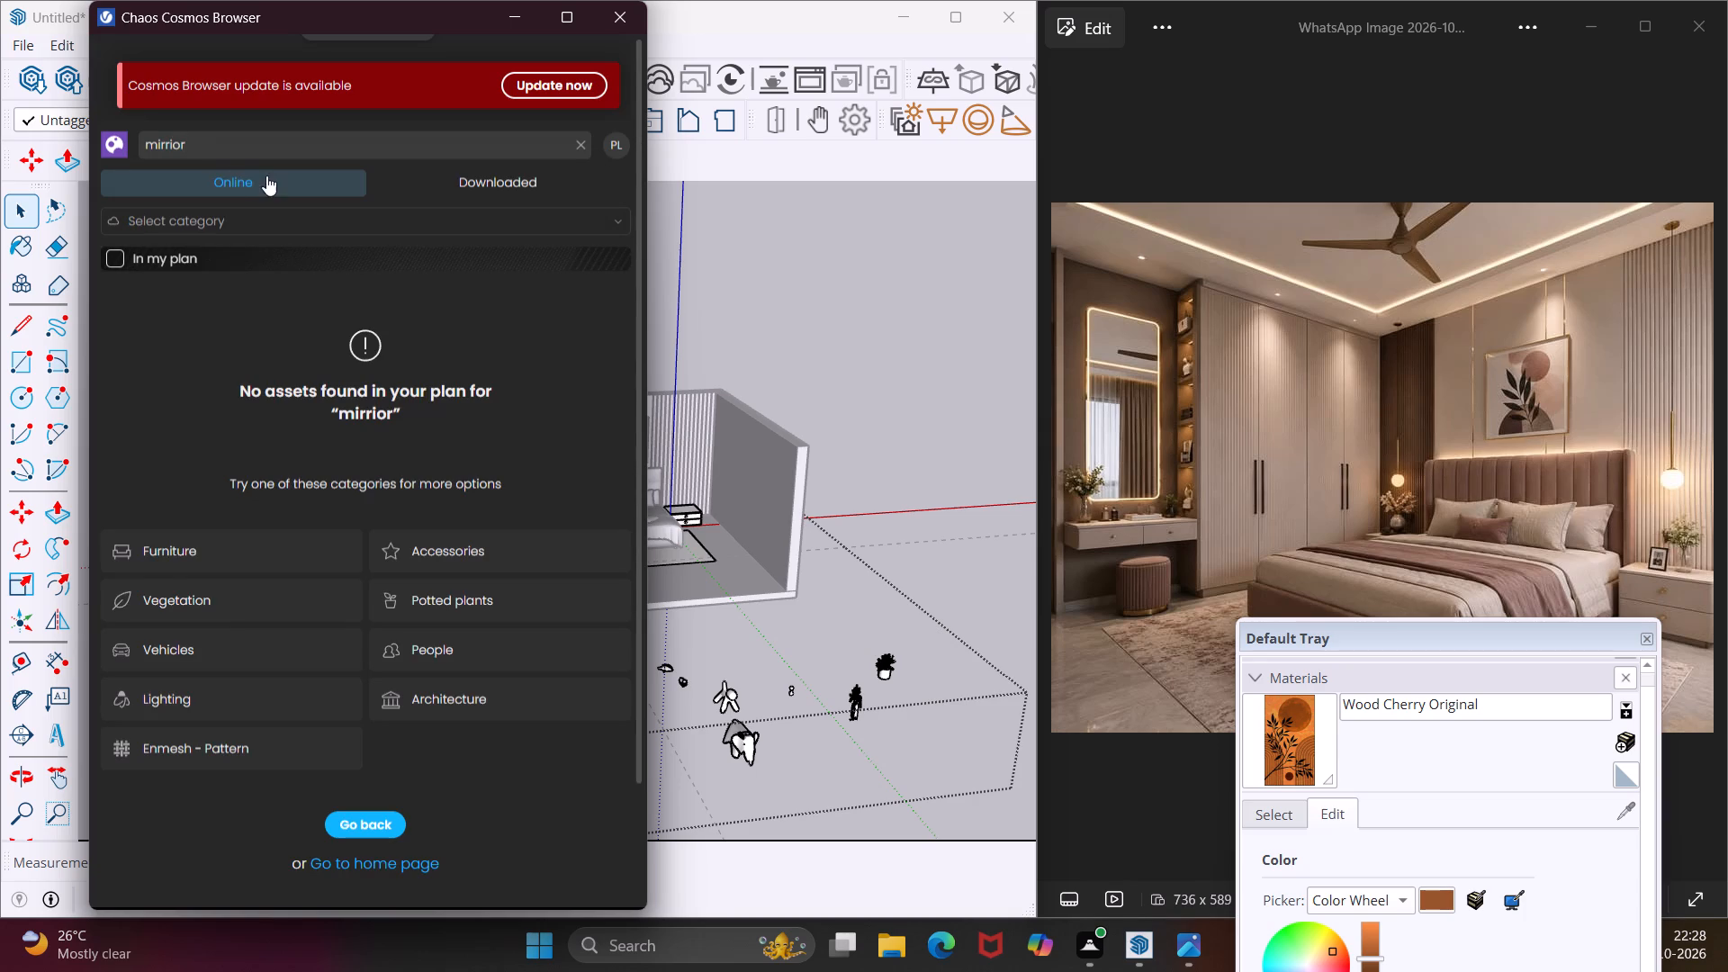
pyautogui.click(296, 209)
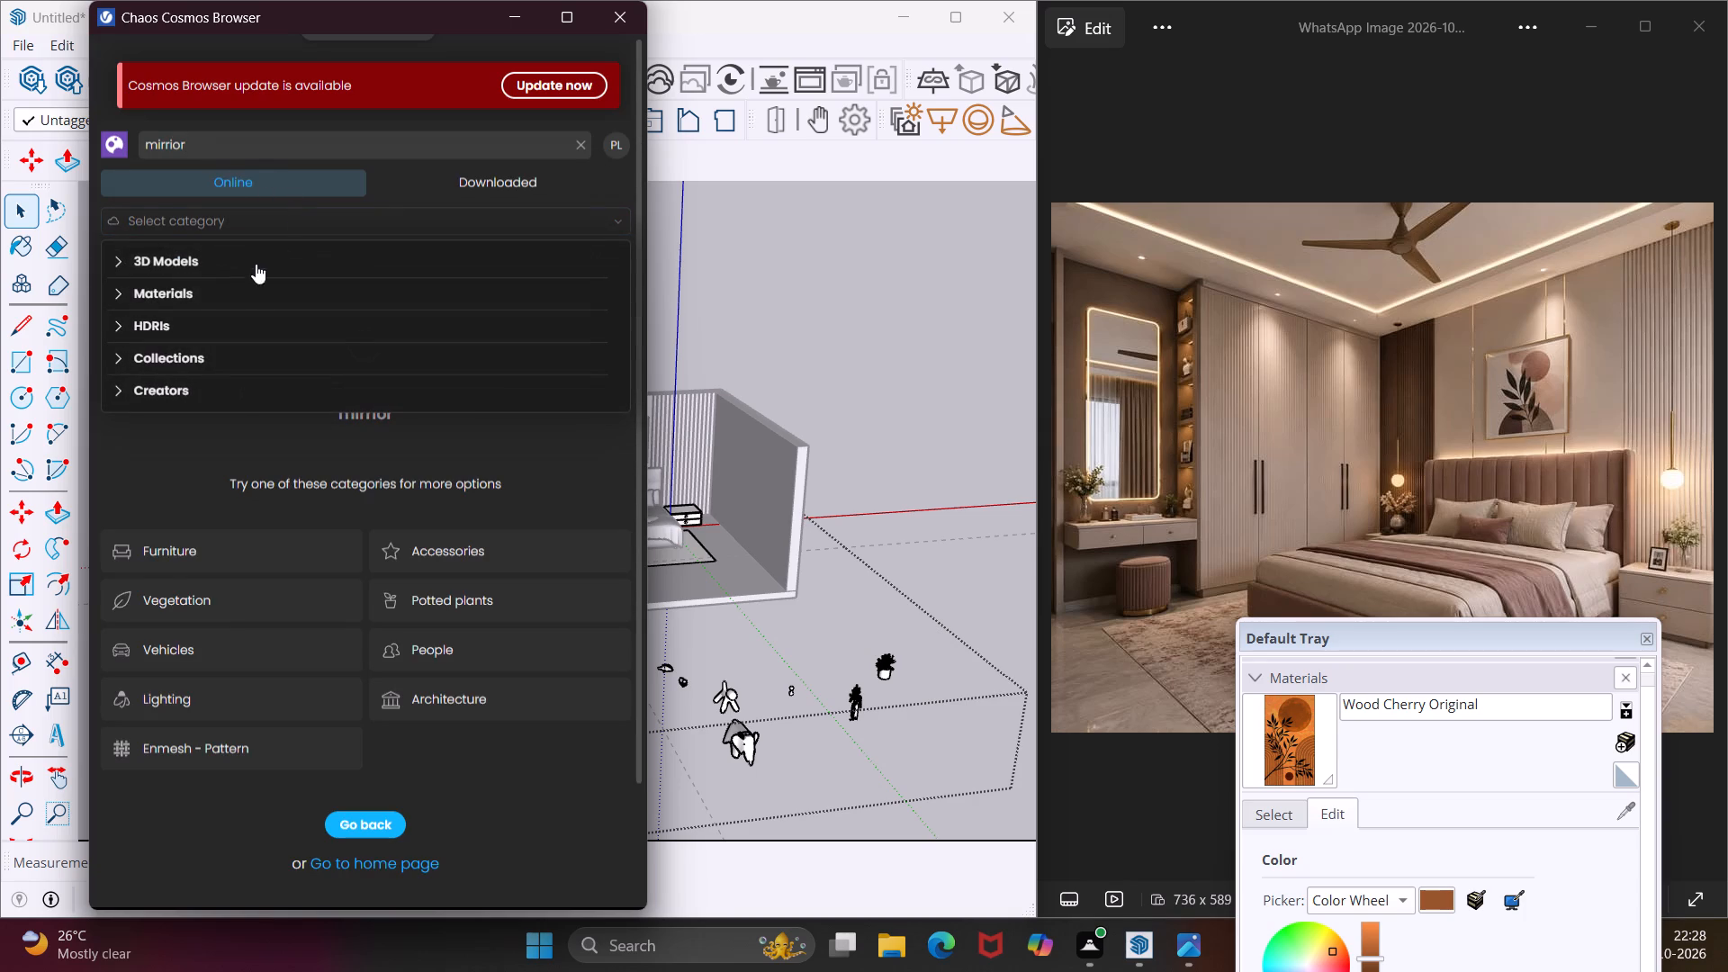
pyautogui.click(209, 301)
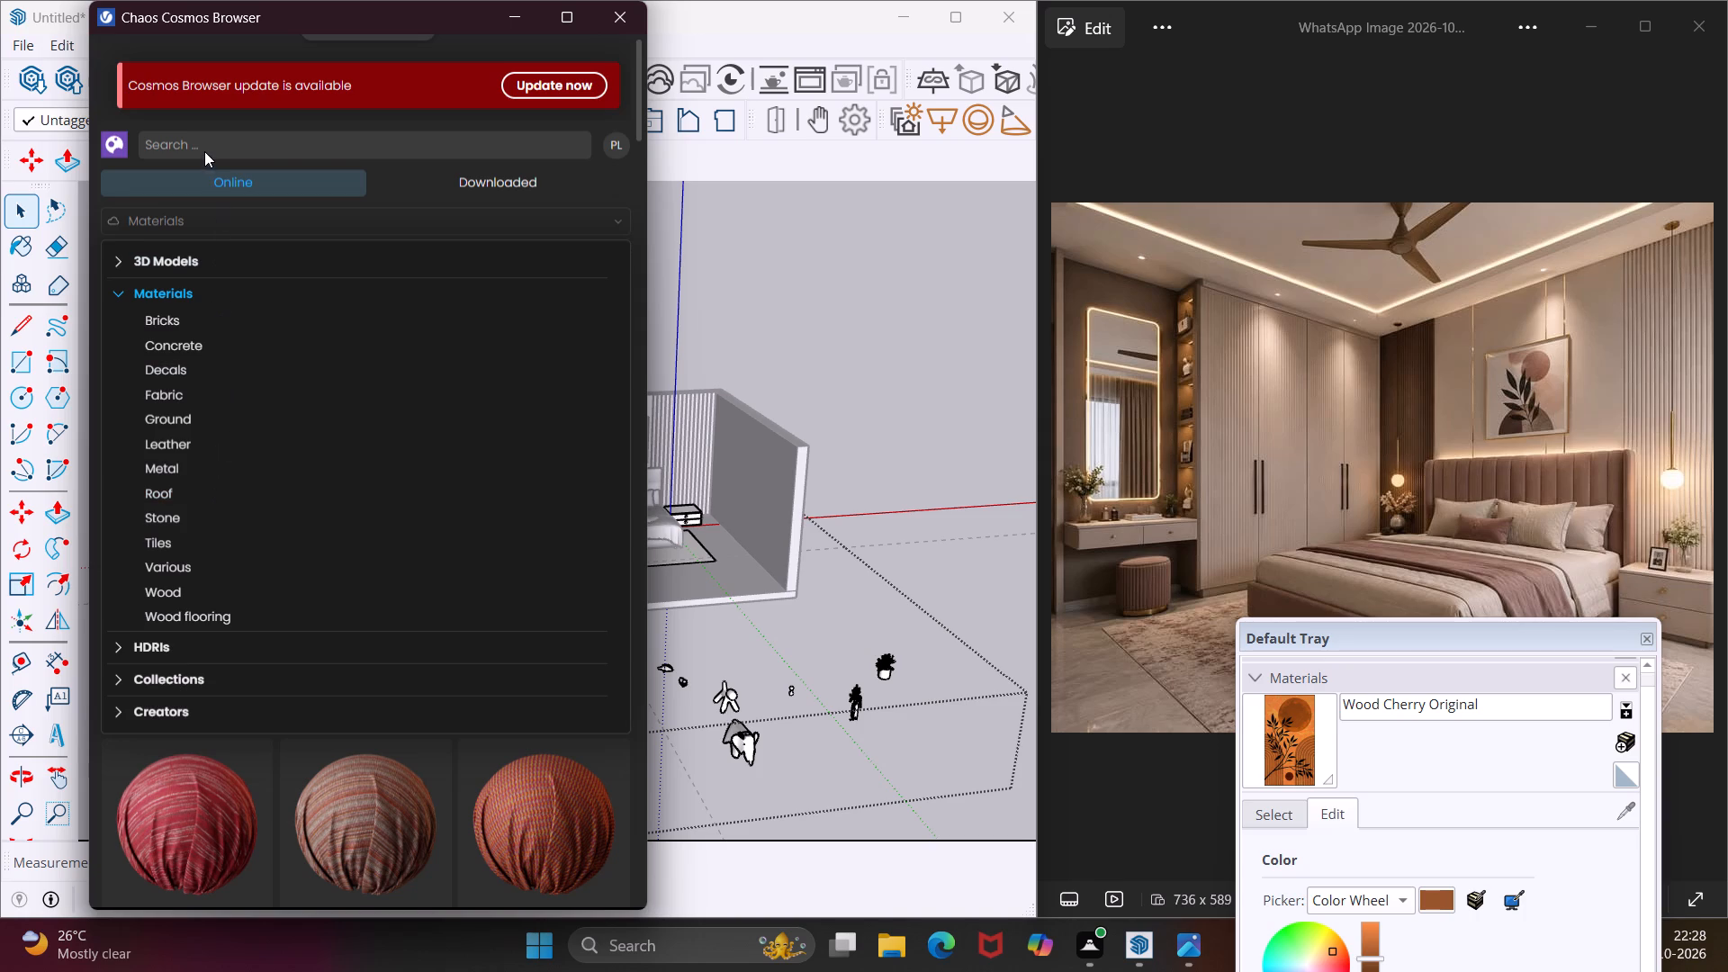
# Close the Cosmos browser and reopen it from the V-Ray Asset Editor to browse materials.
pyautogui.click(631, 8)
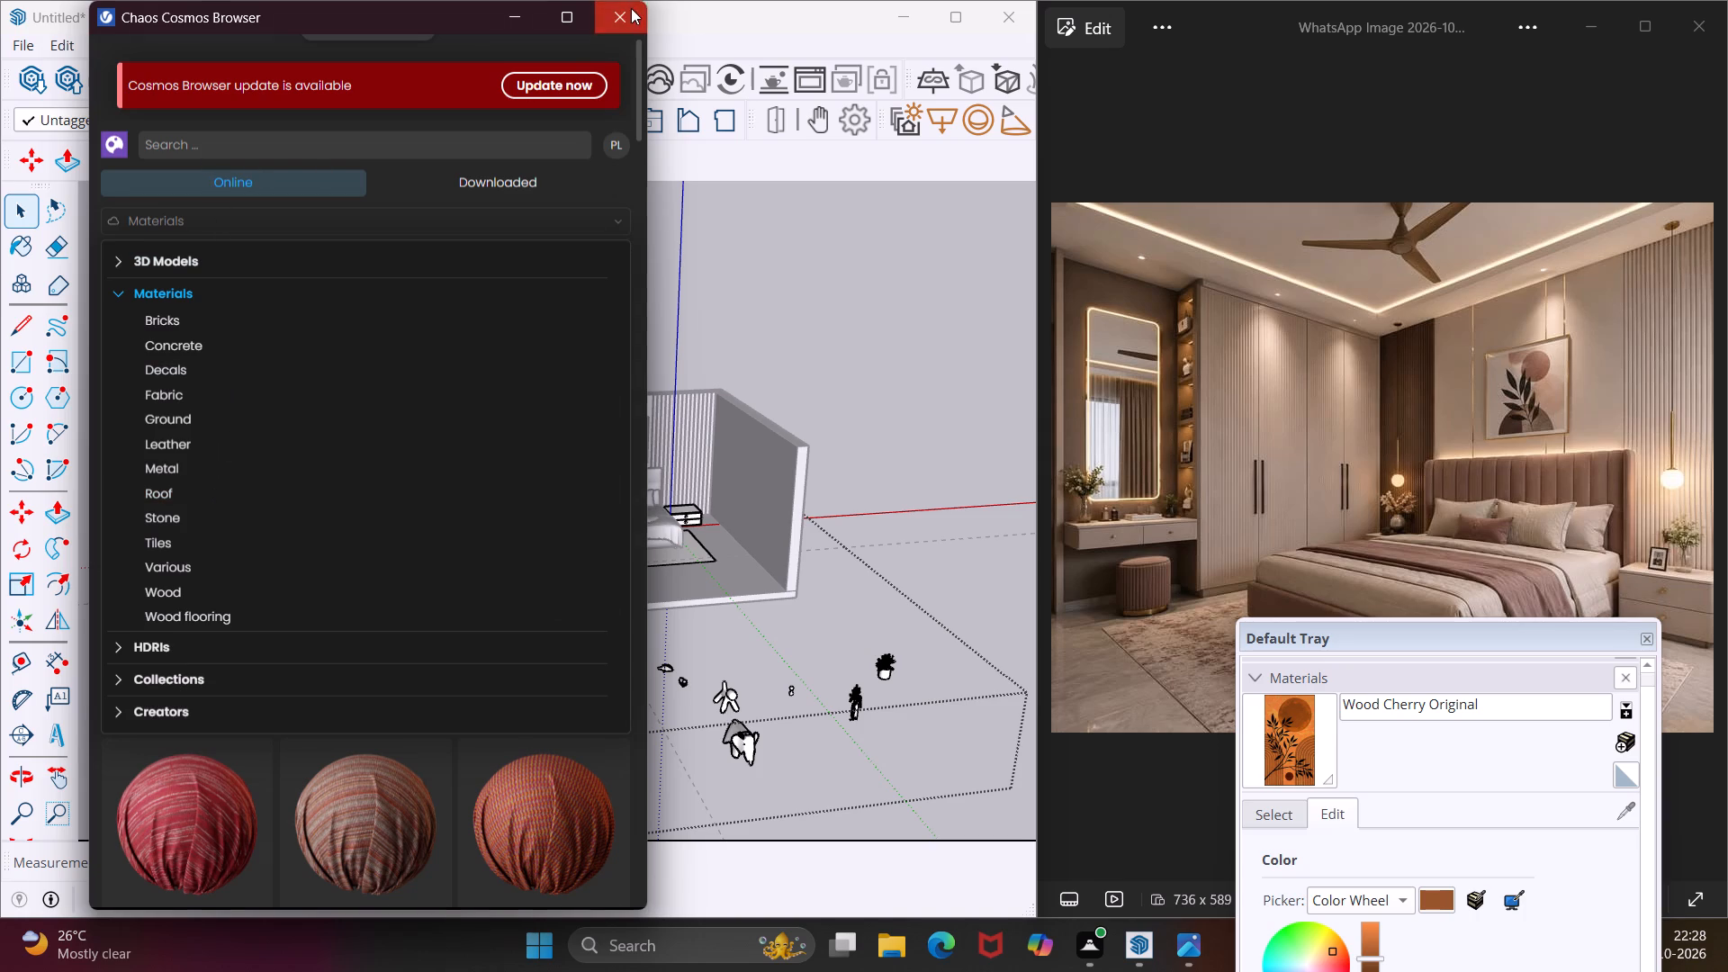
pyautogui.click(517, 77)
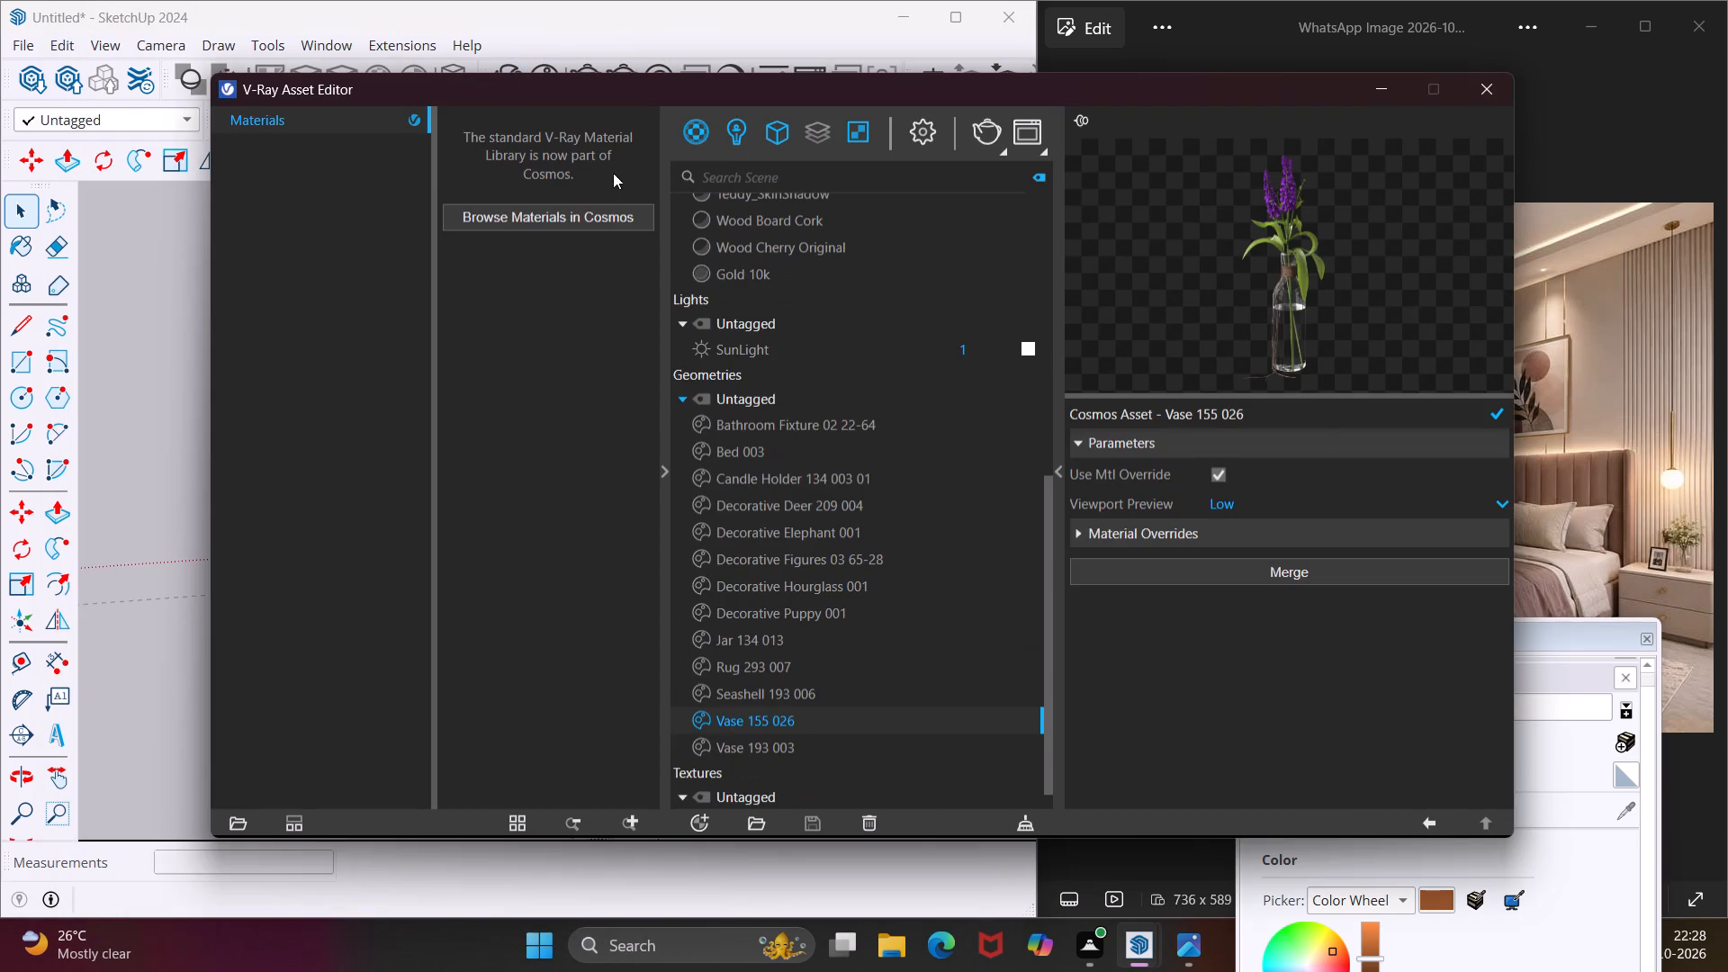
pyautogui.click(625, 220)
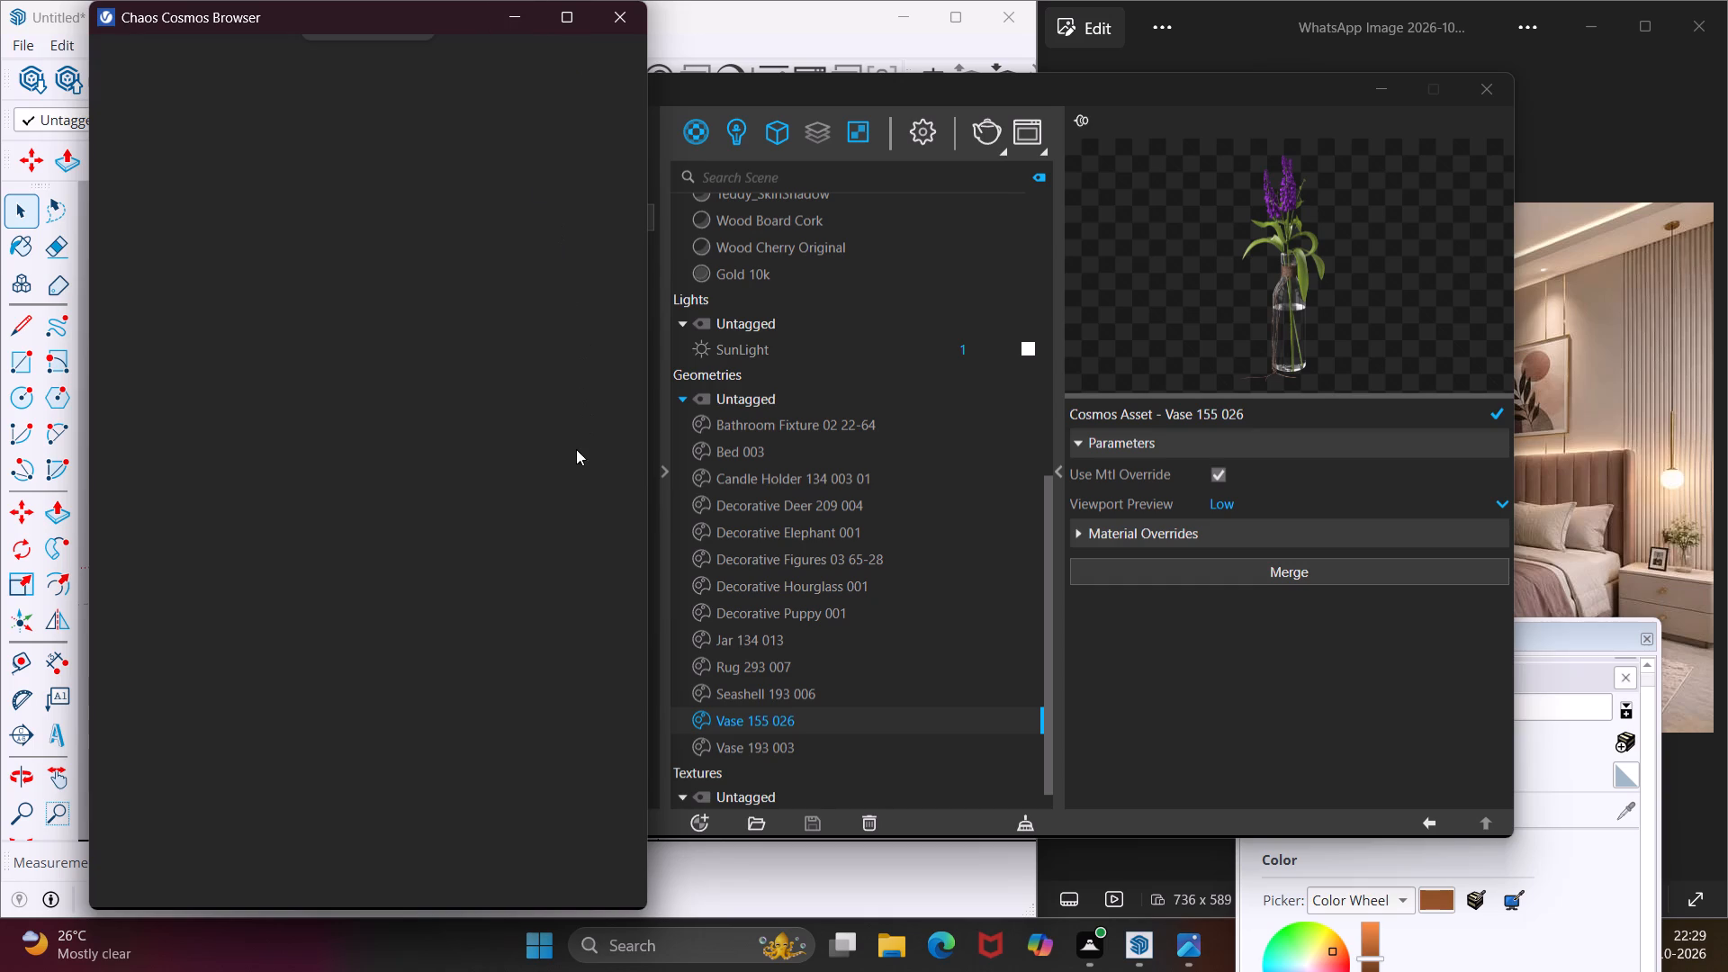
pyautogui.click(497, 29)
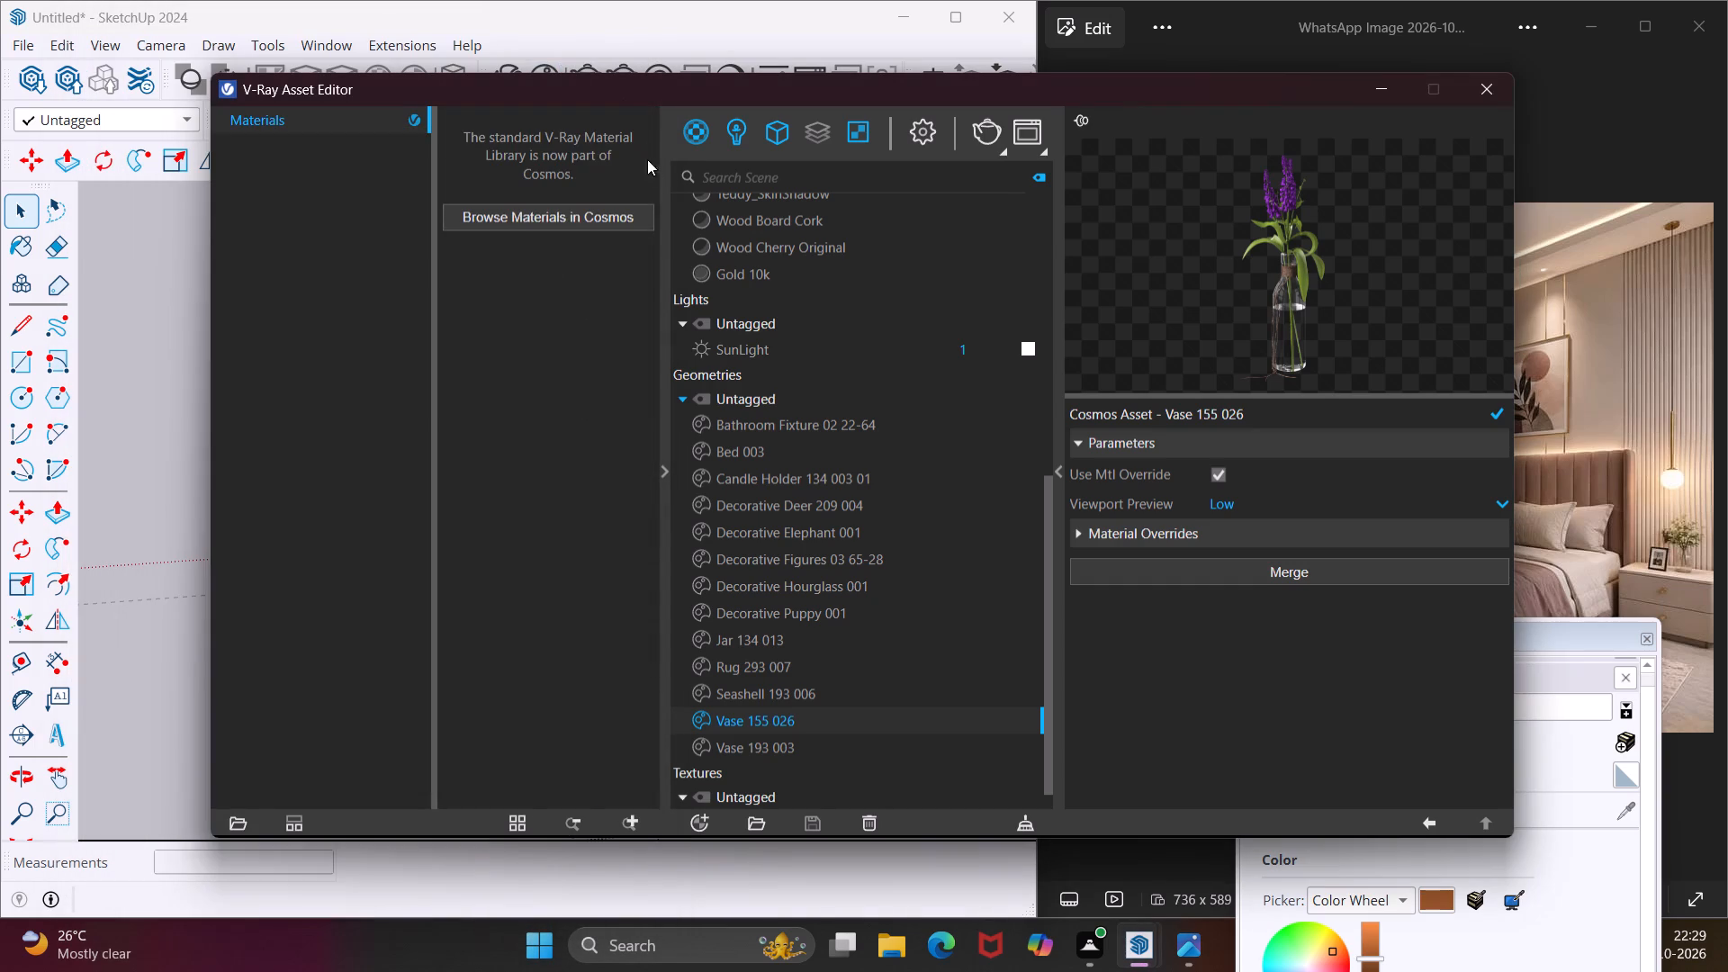
pyautogui.click(632, 204)
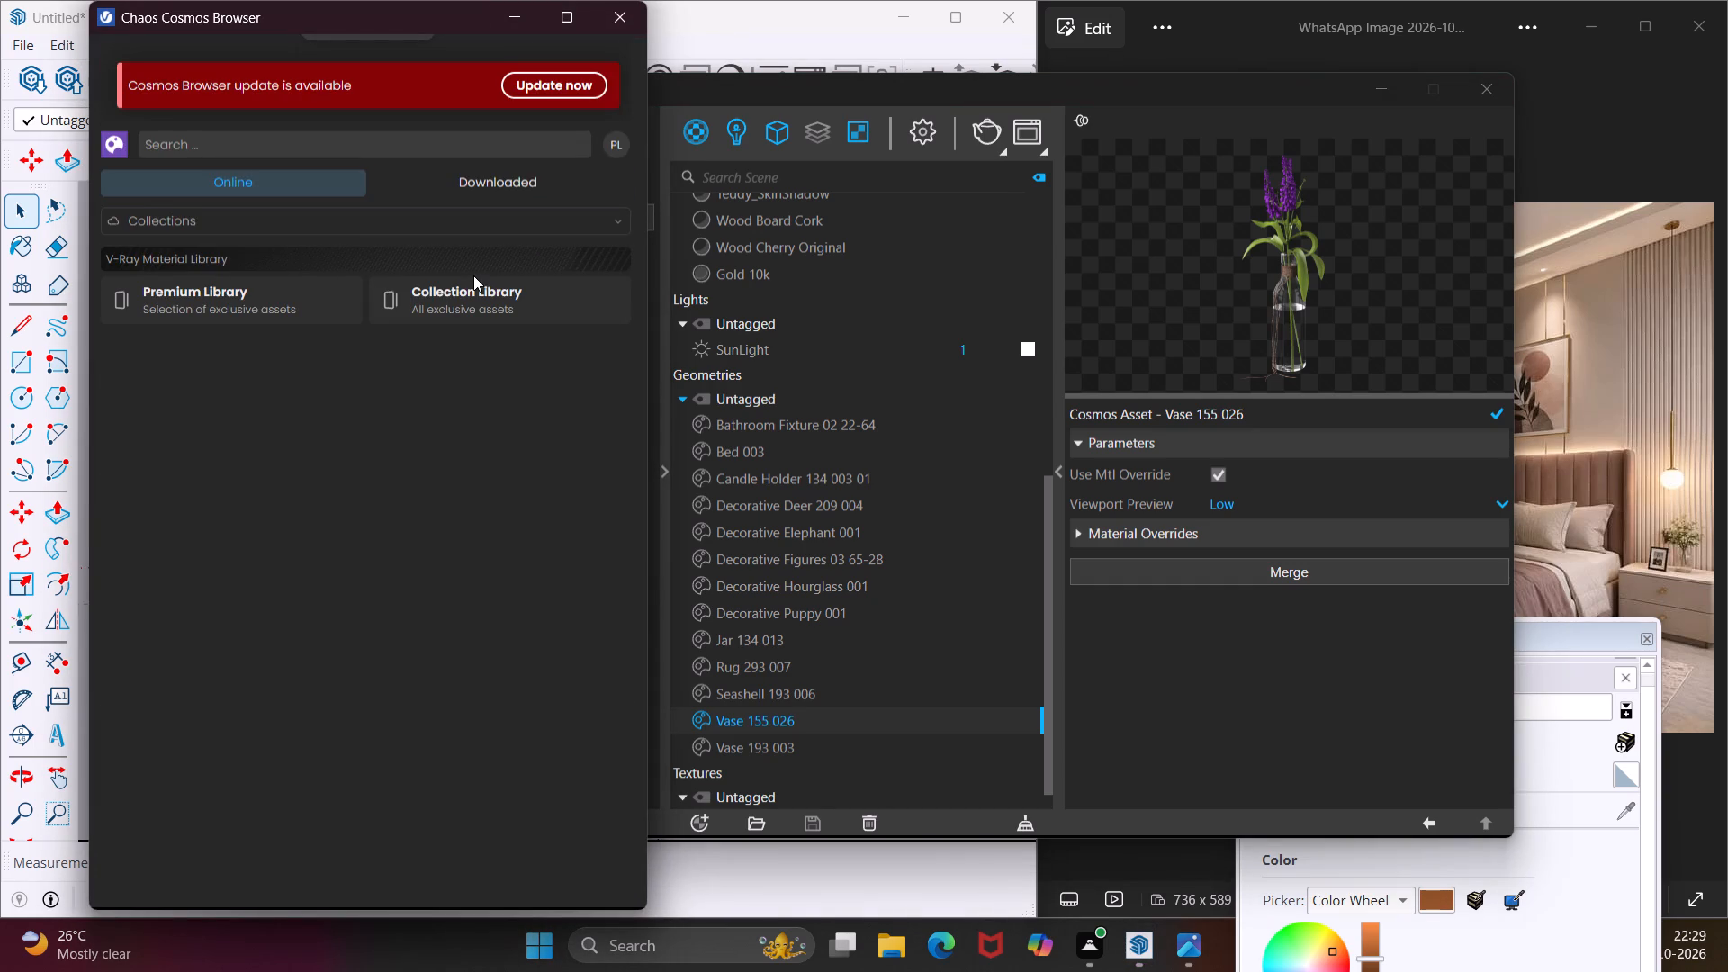
# Search the online Cosmos Materials category for "mirrior".
pyautogui.click(304, 211)
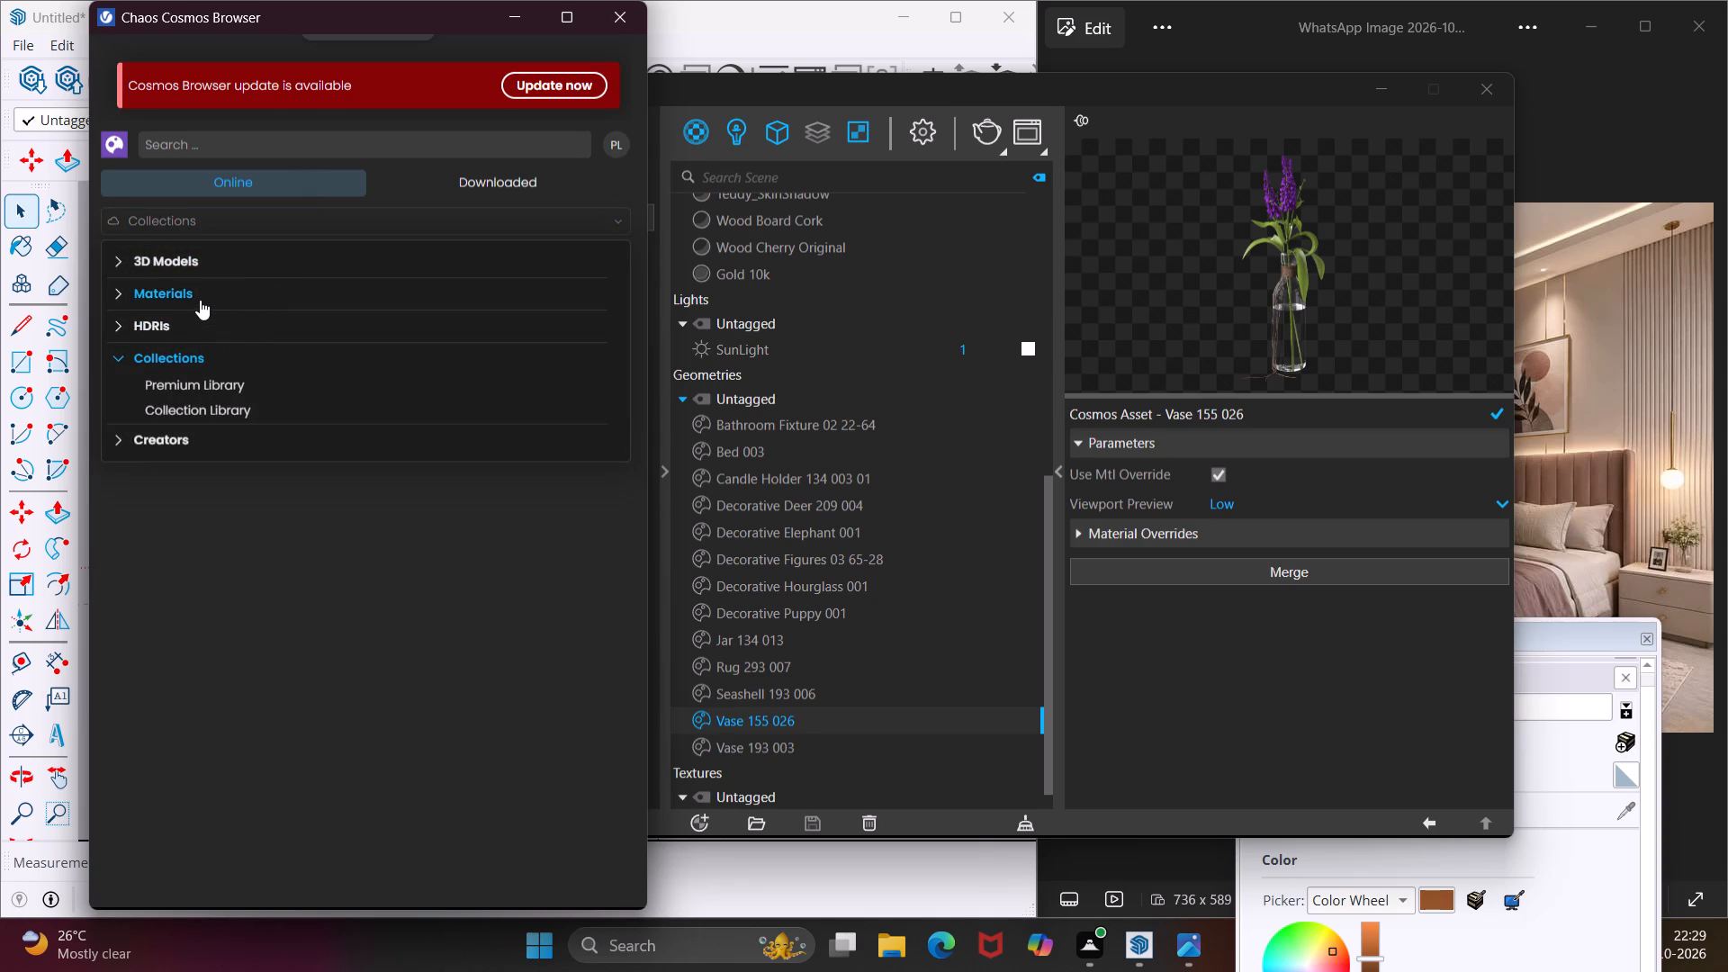
pyautogui.click(200, 299)
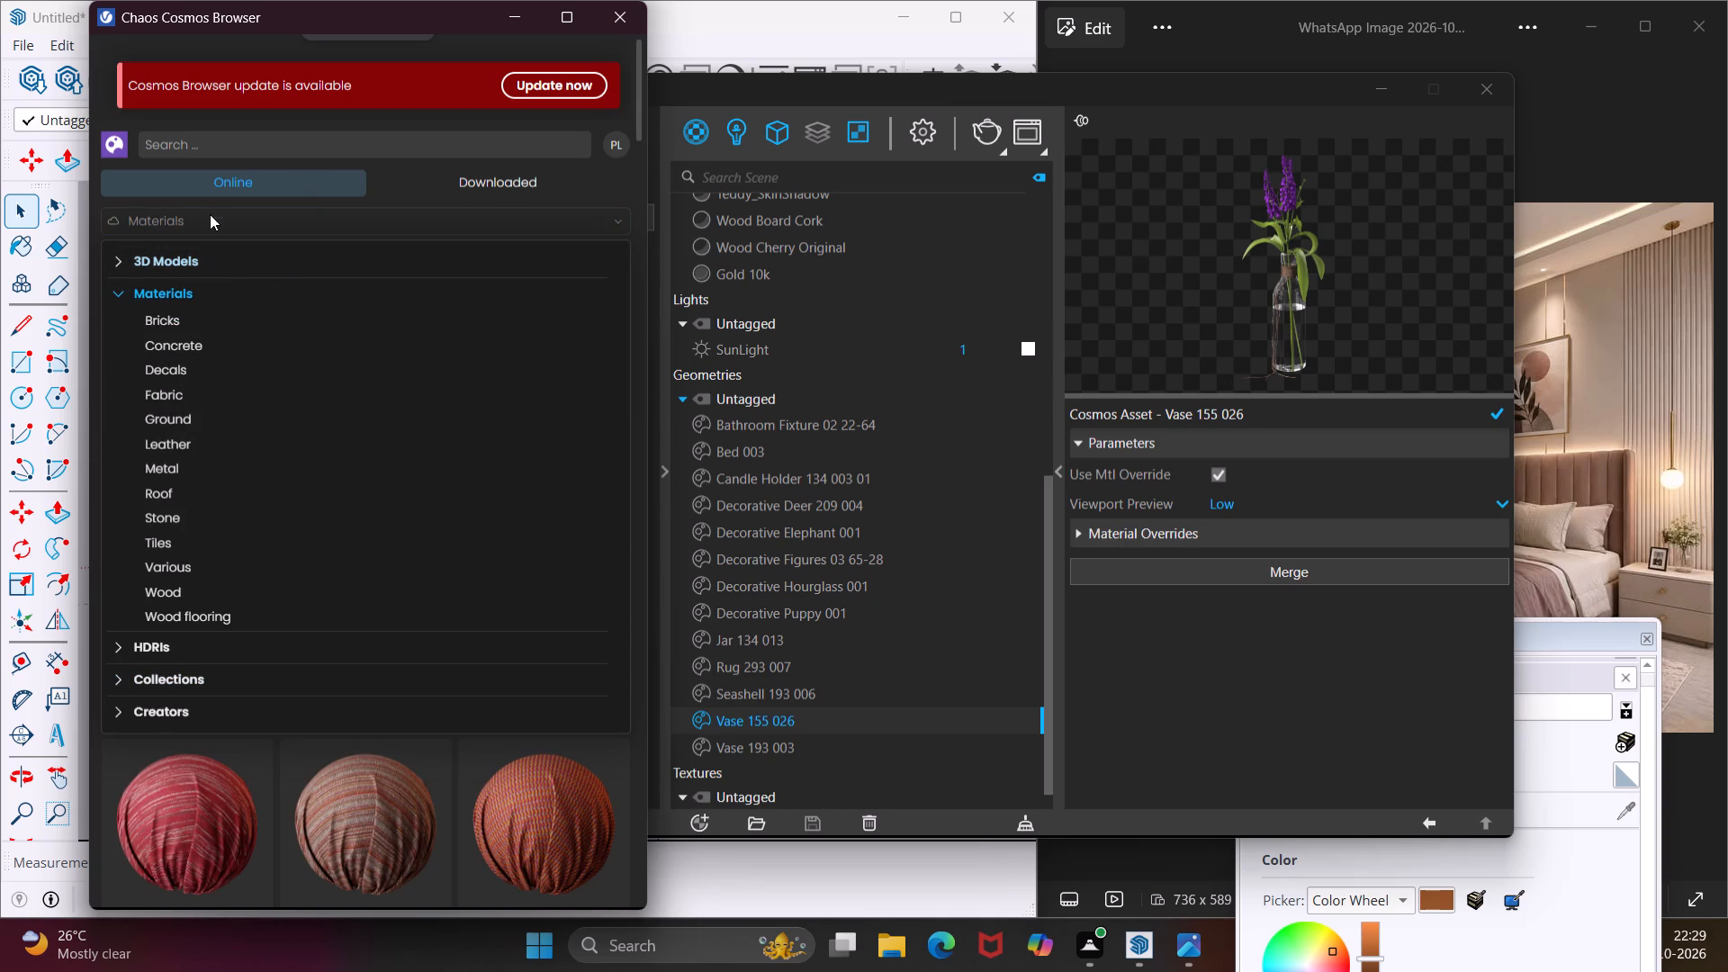
pyautogui.click(234, 148)
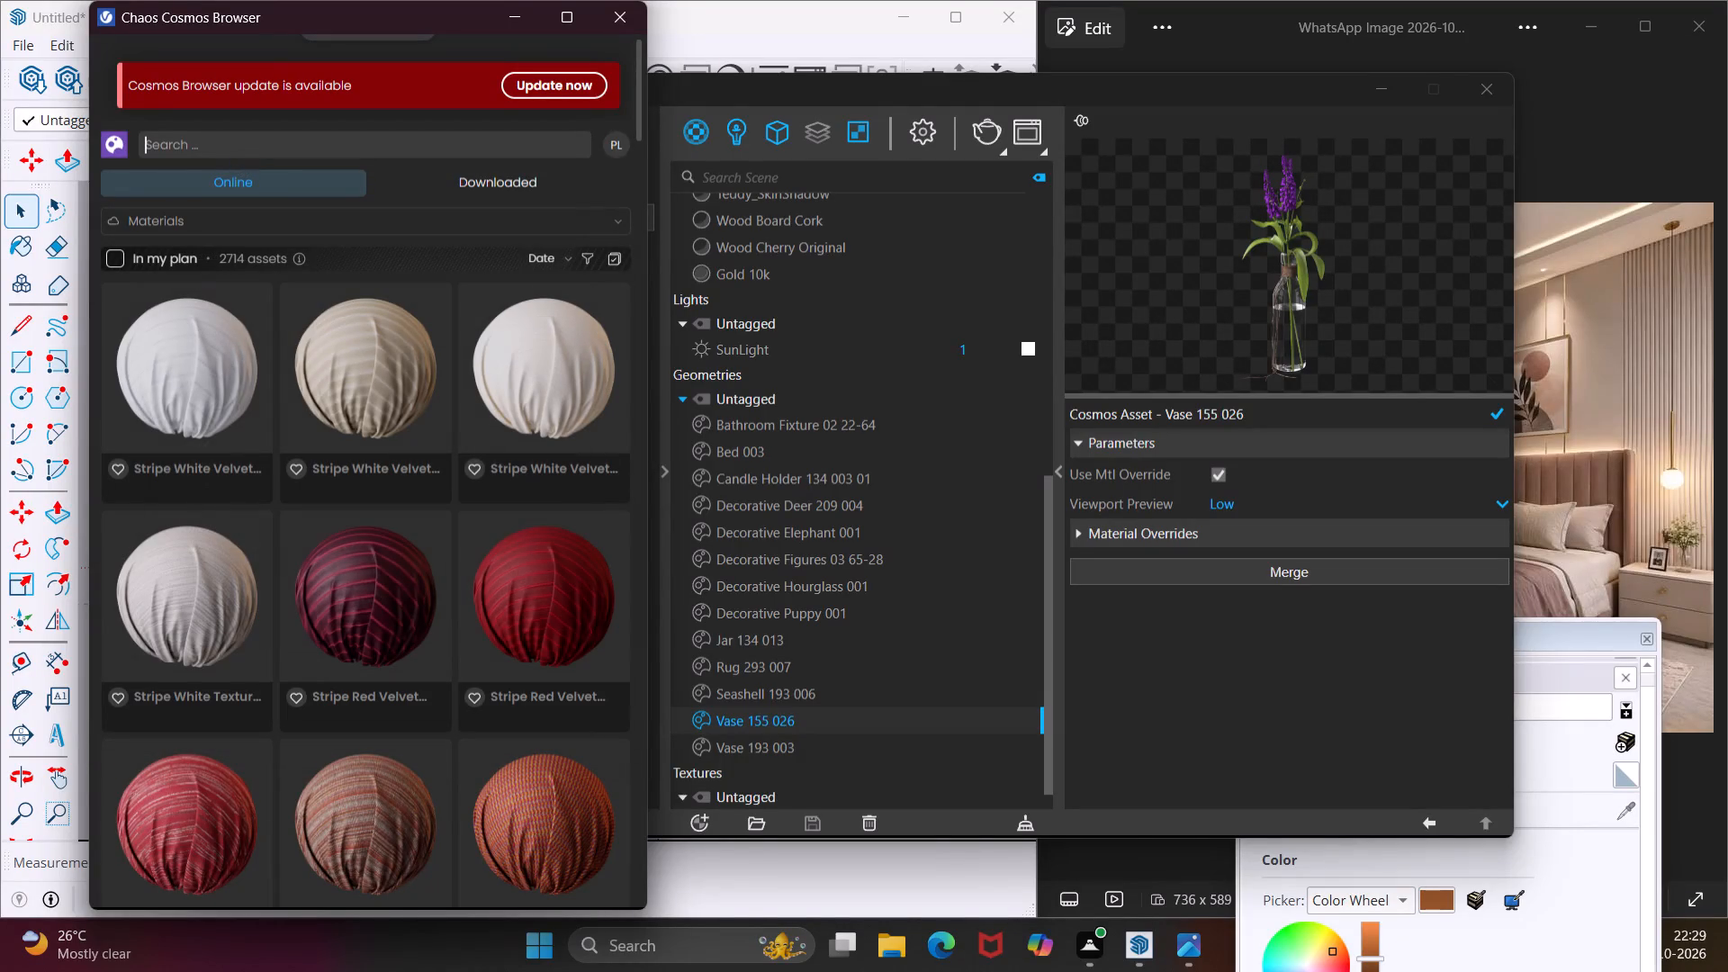
pyautogui.write('mi')
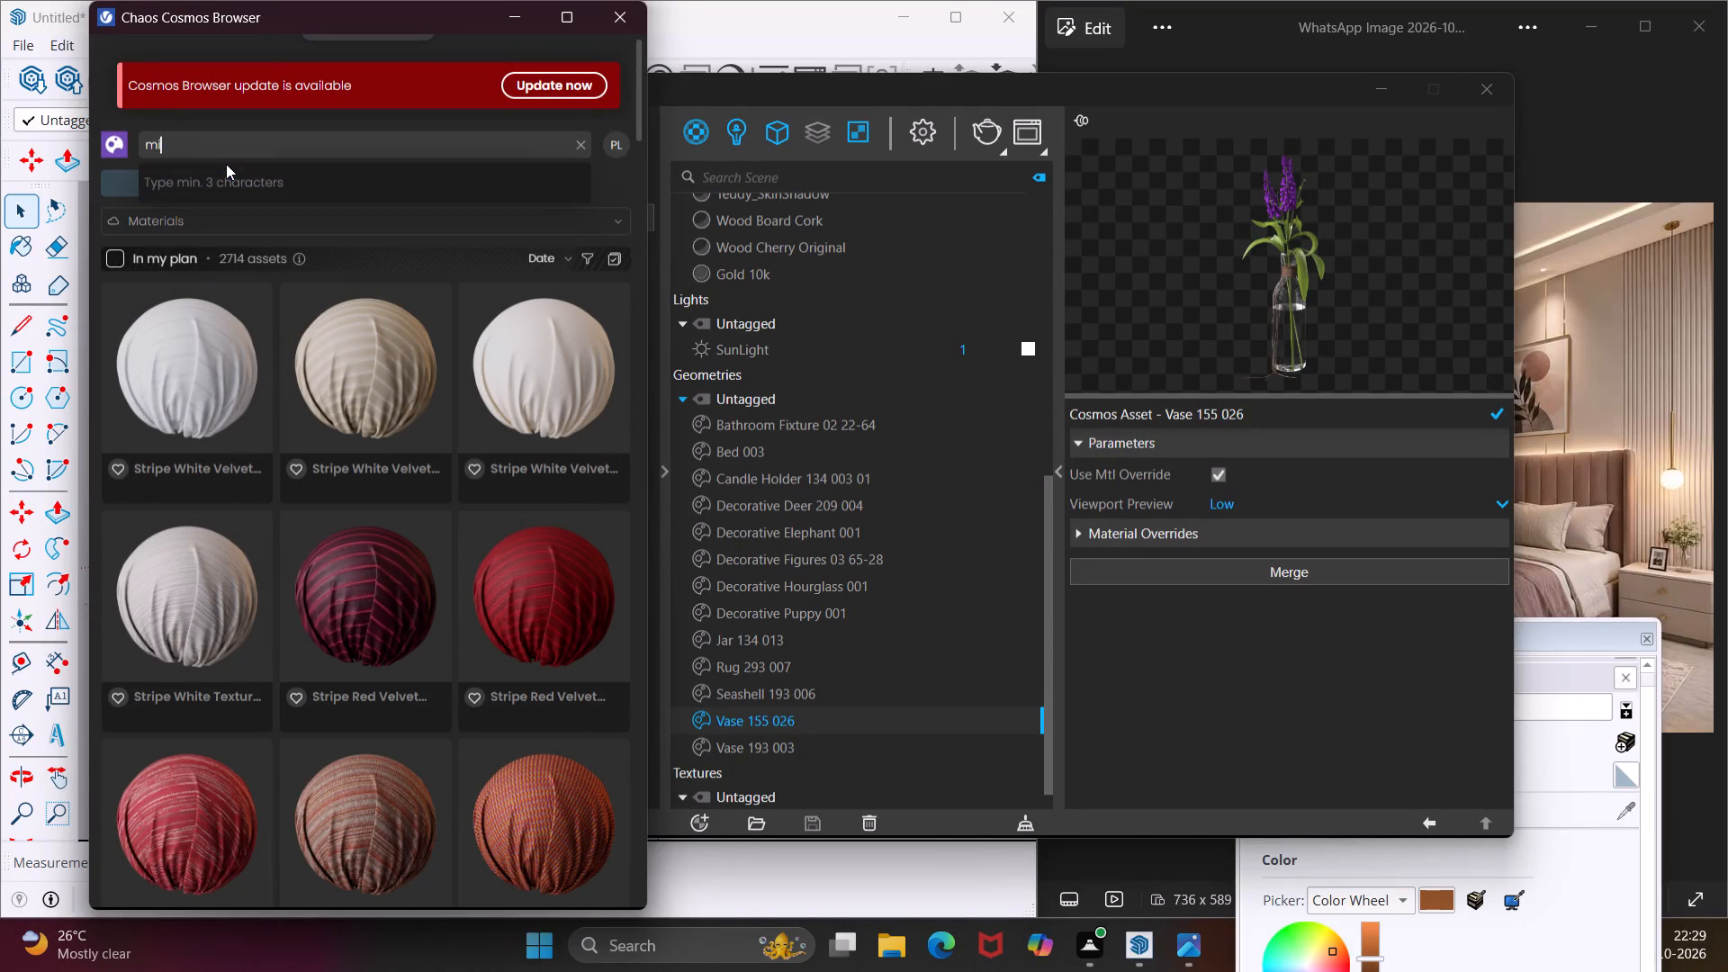
pyautogui.write('rr')
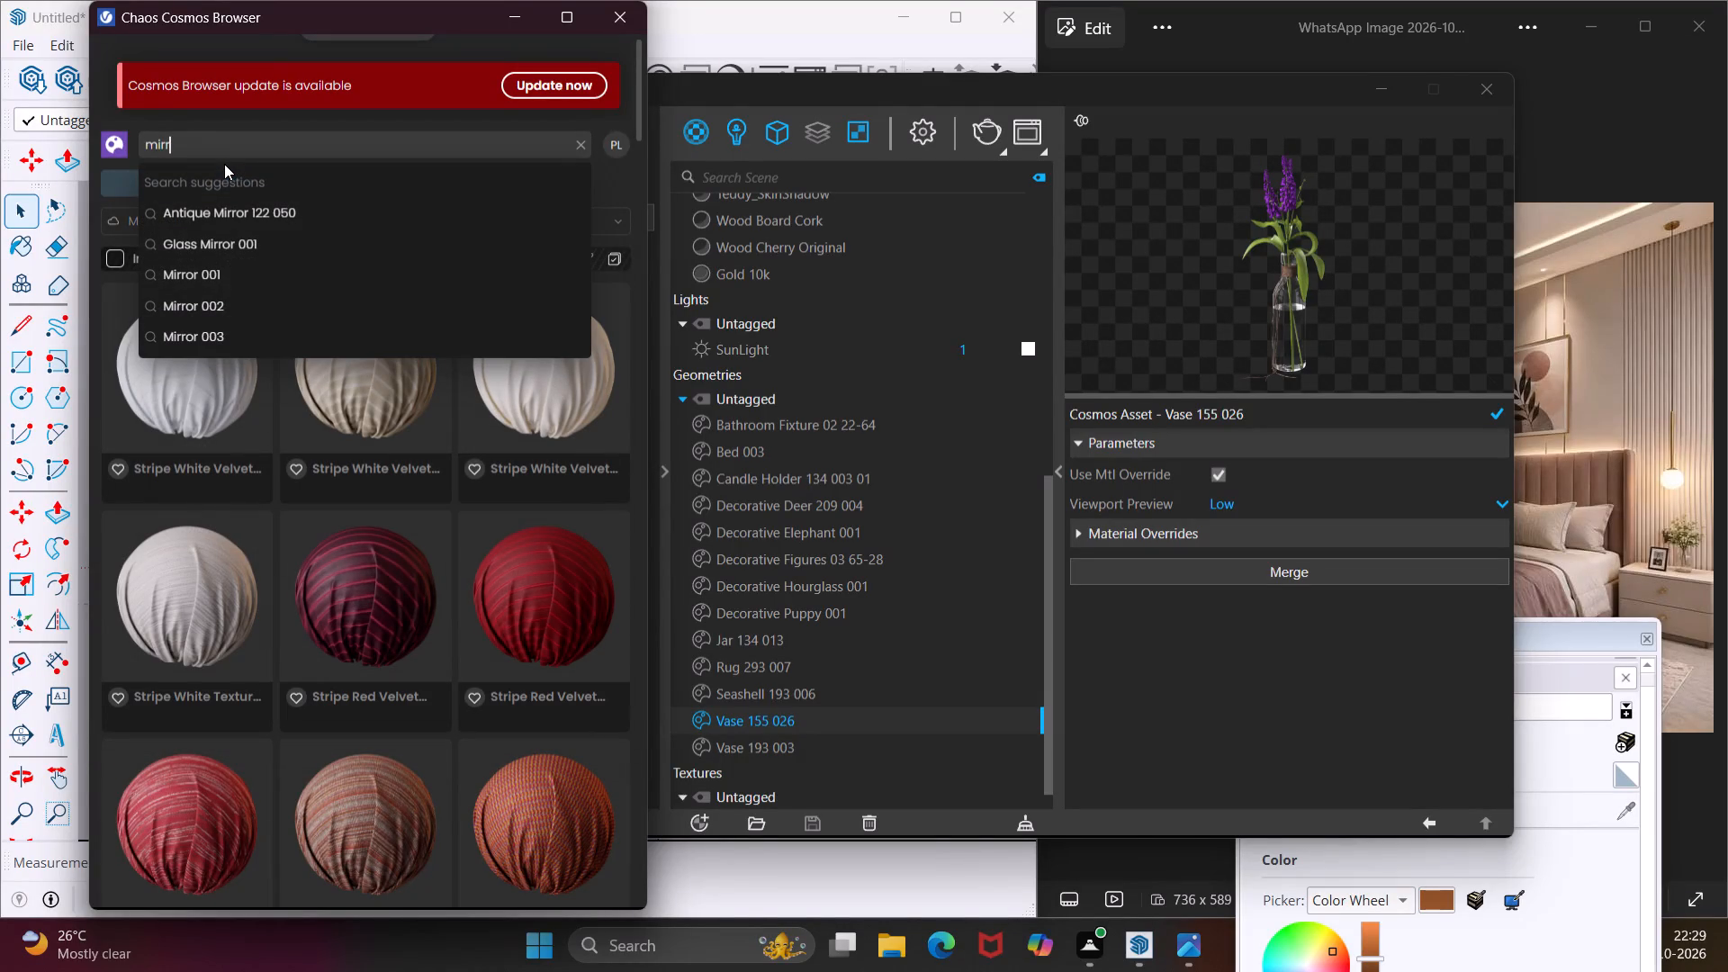
pyautogui.write('io')
pyautogui.press('r')
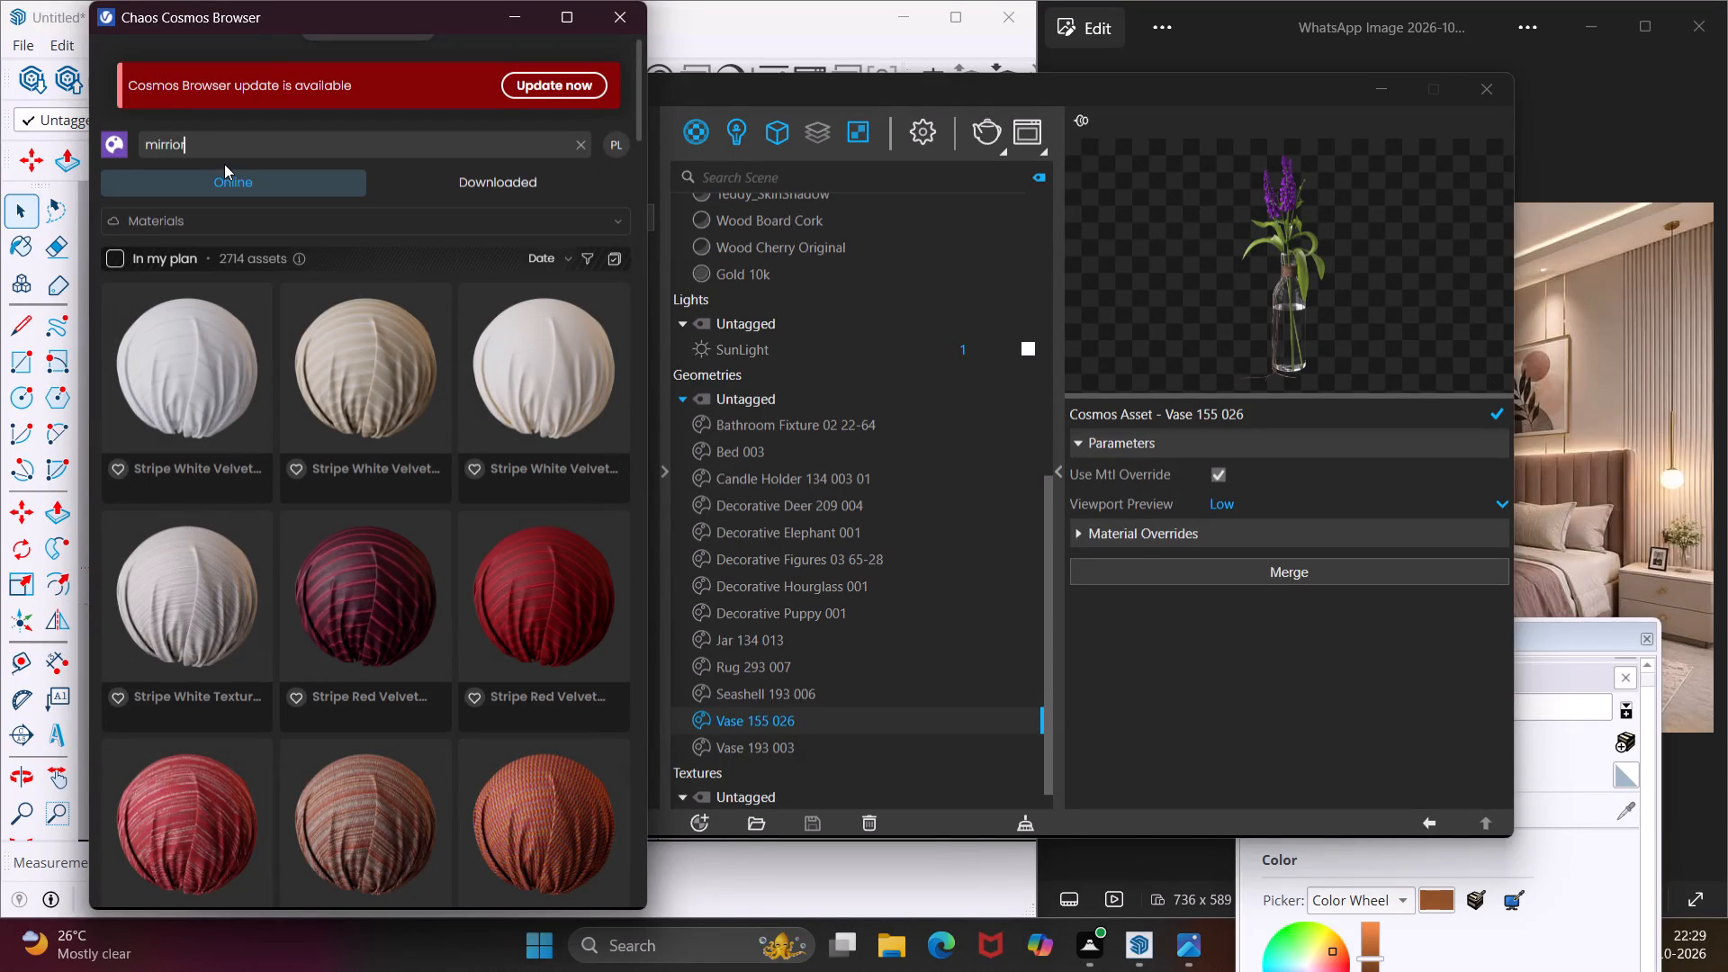
pyautogui.press('Return')
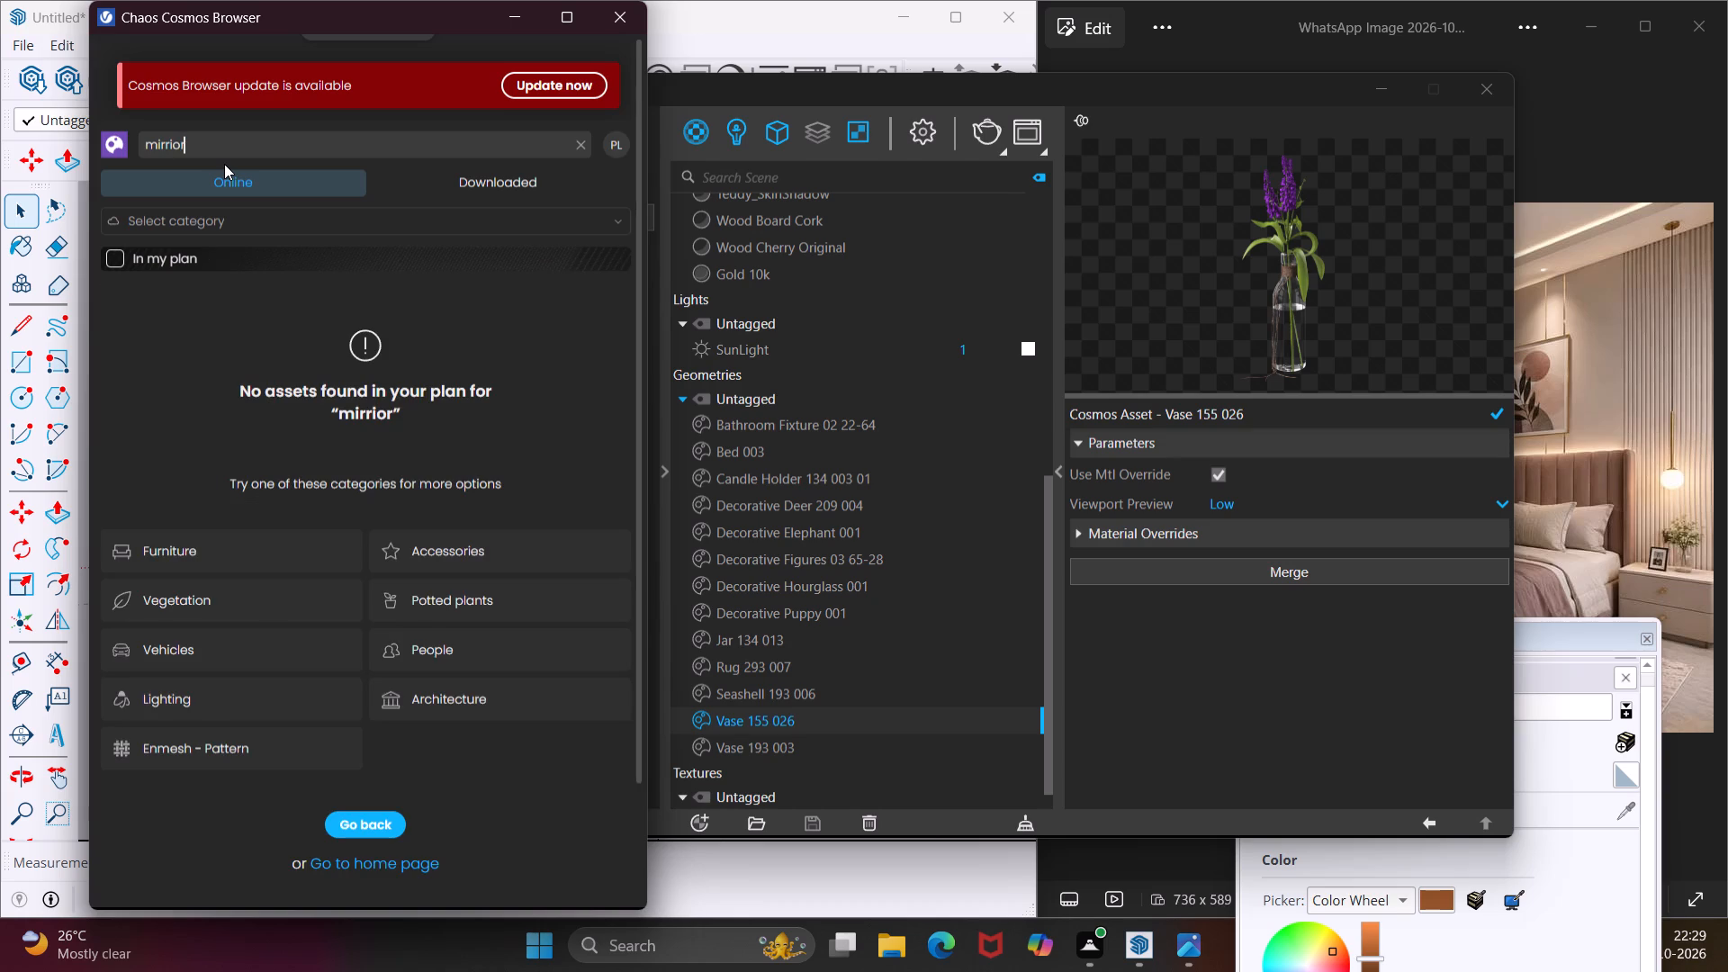
# Examine the online Concrete, Decals, Fabric, Ground, Leather and Metal material categories for a finish suited to the mirror.
pyautogui.click(303, 211)
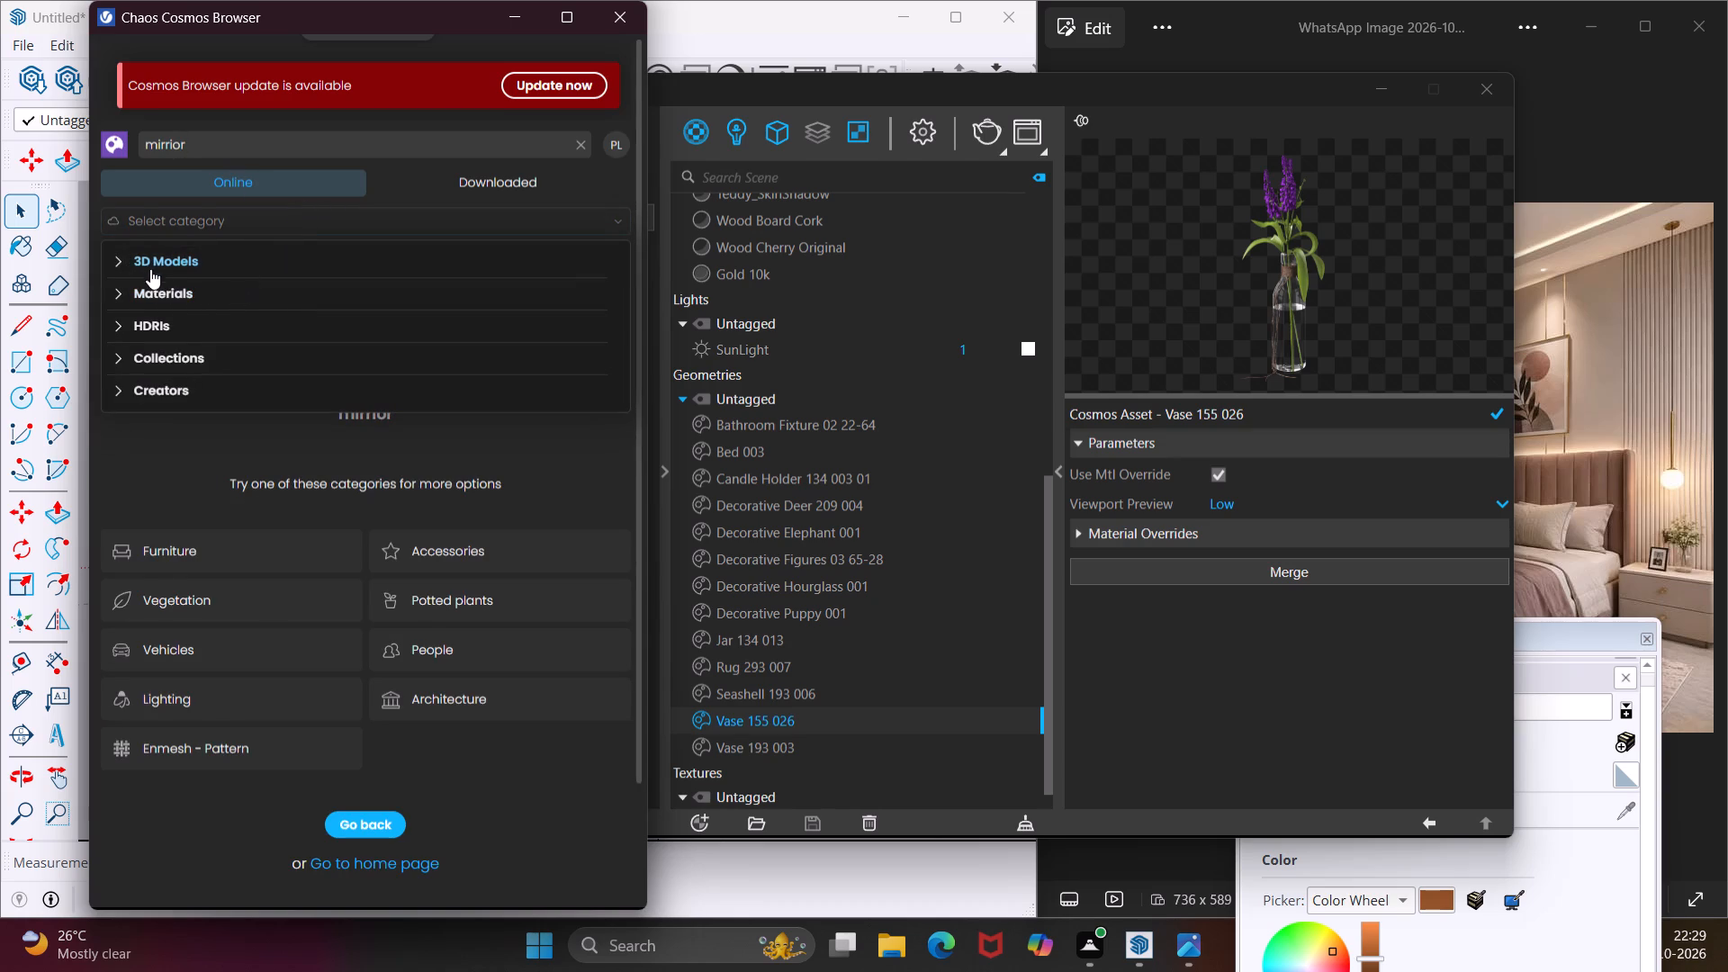
pyautogui.click(157, 296)
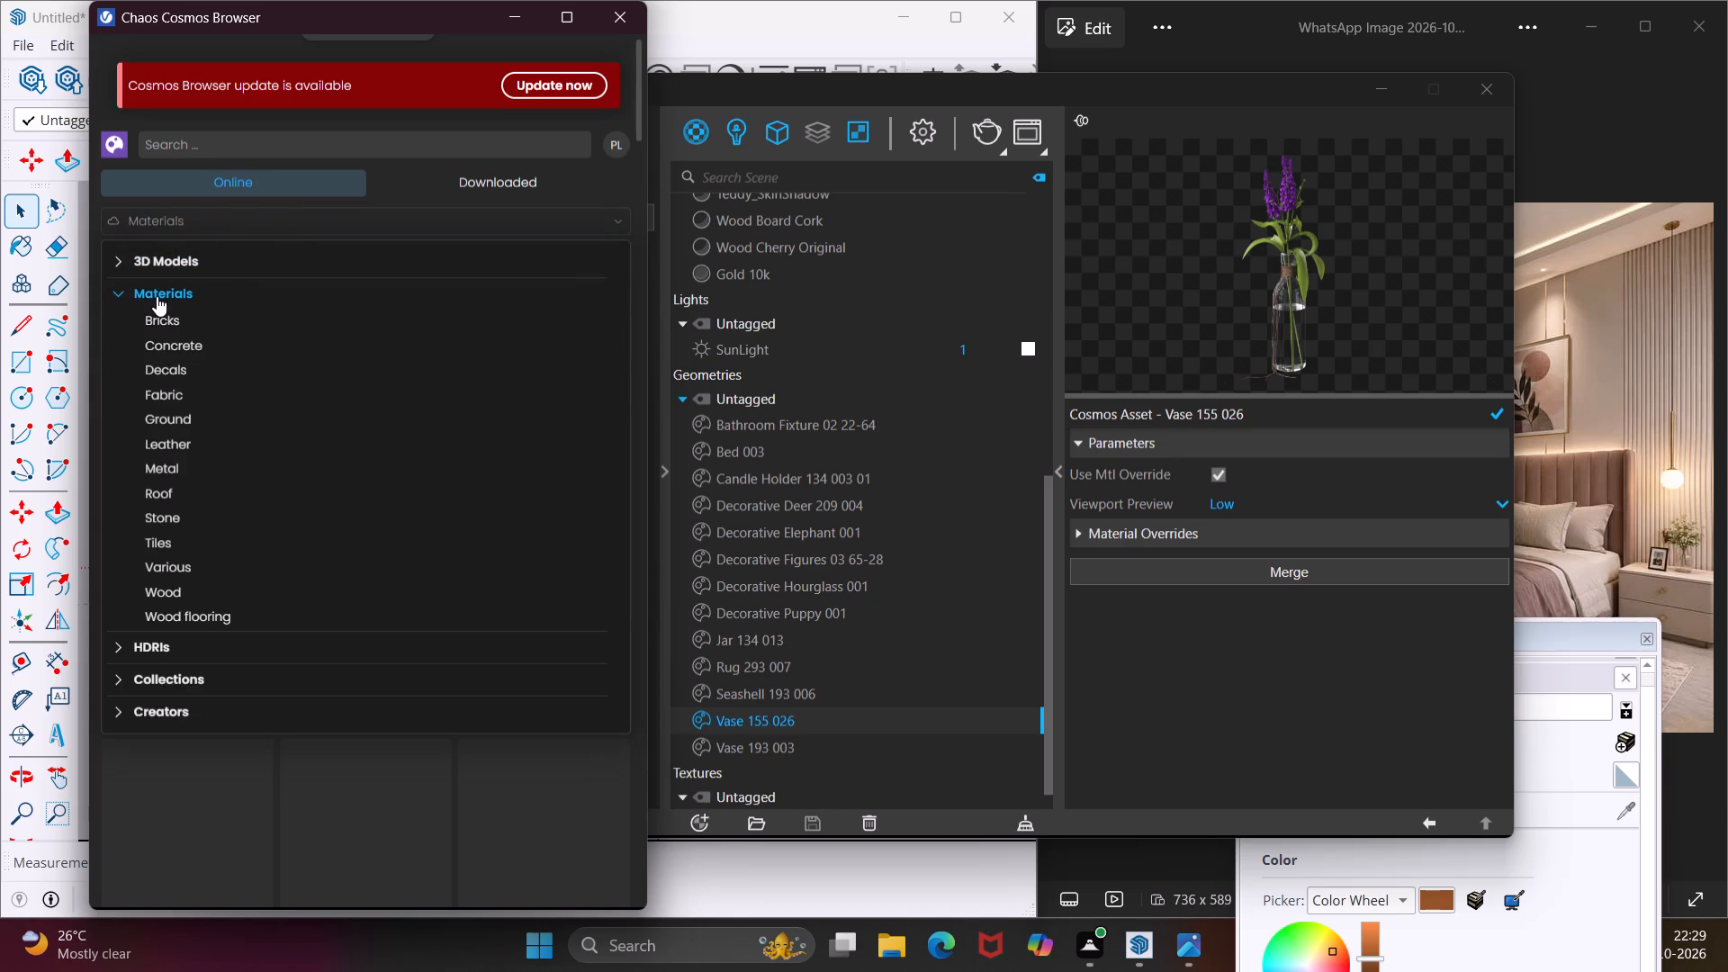
pyautogui.click(180, 352)
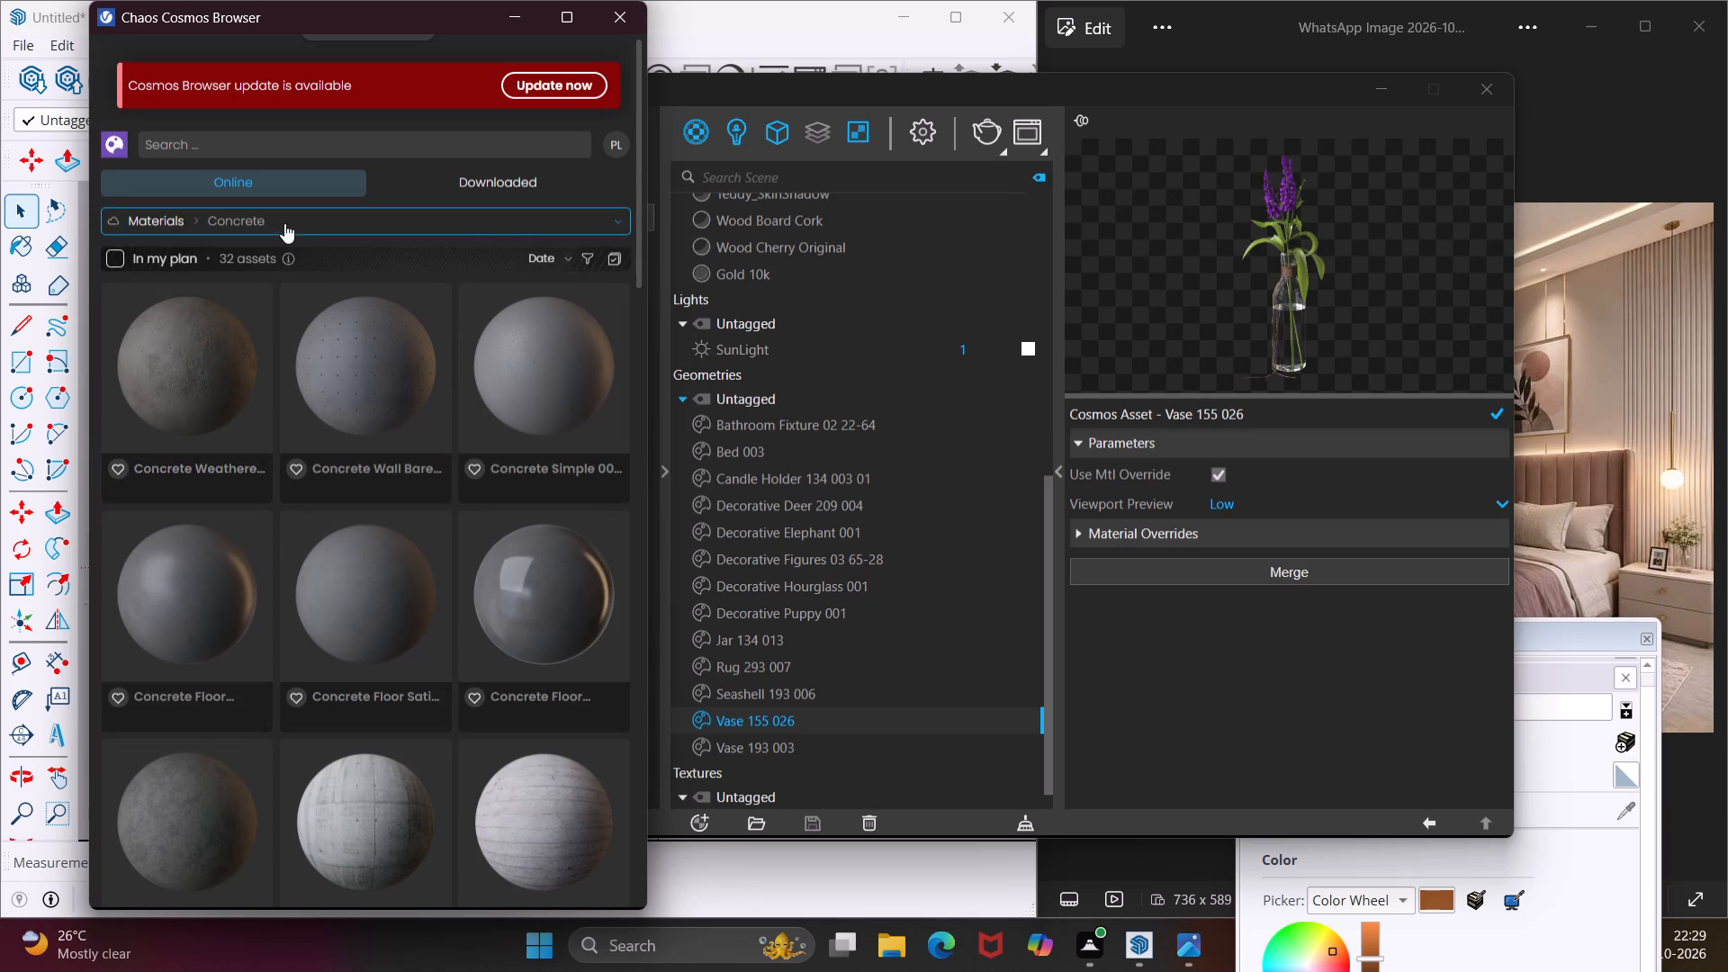
pyautogui.click(284, 223)
pyautogui.click(180, 378)
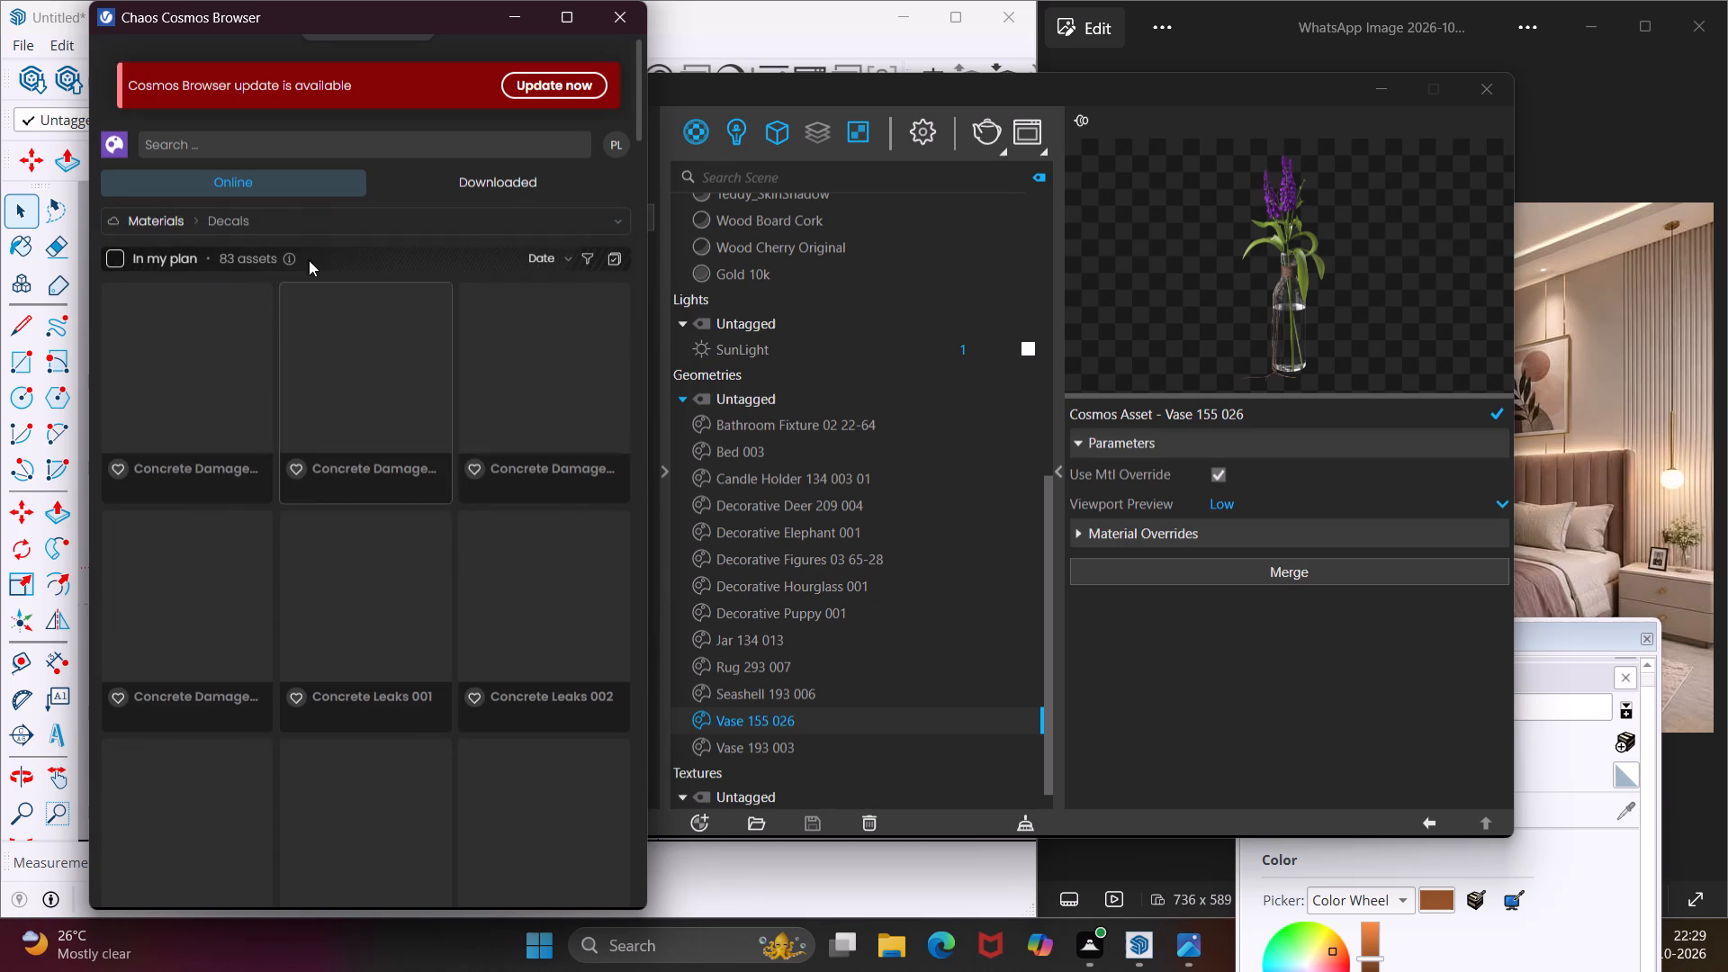
pyautogui.click(313, 228)
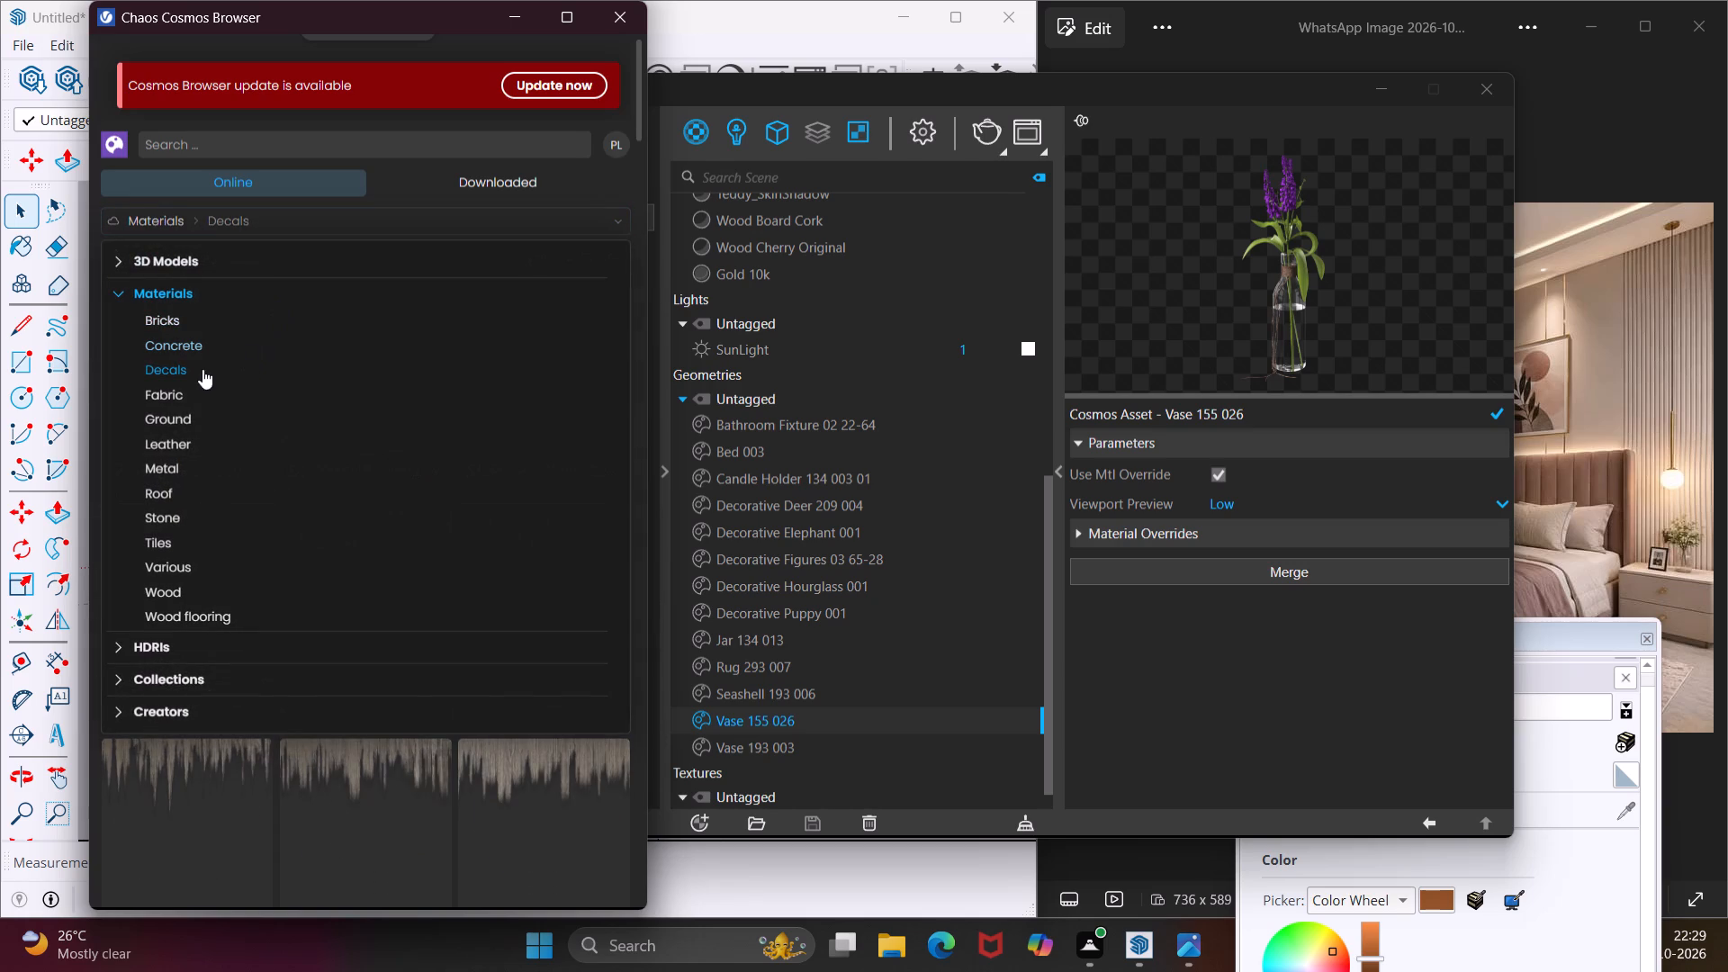
pyautogui.click(194, 391)
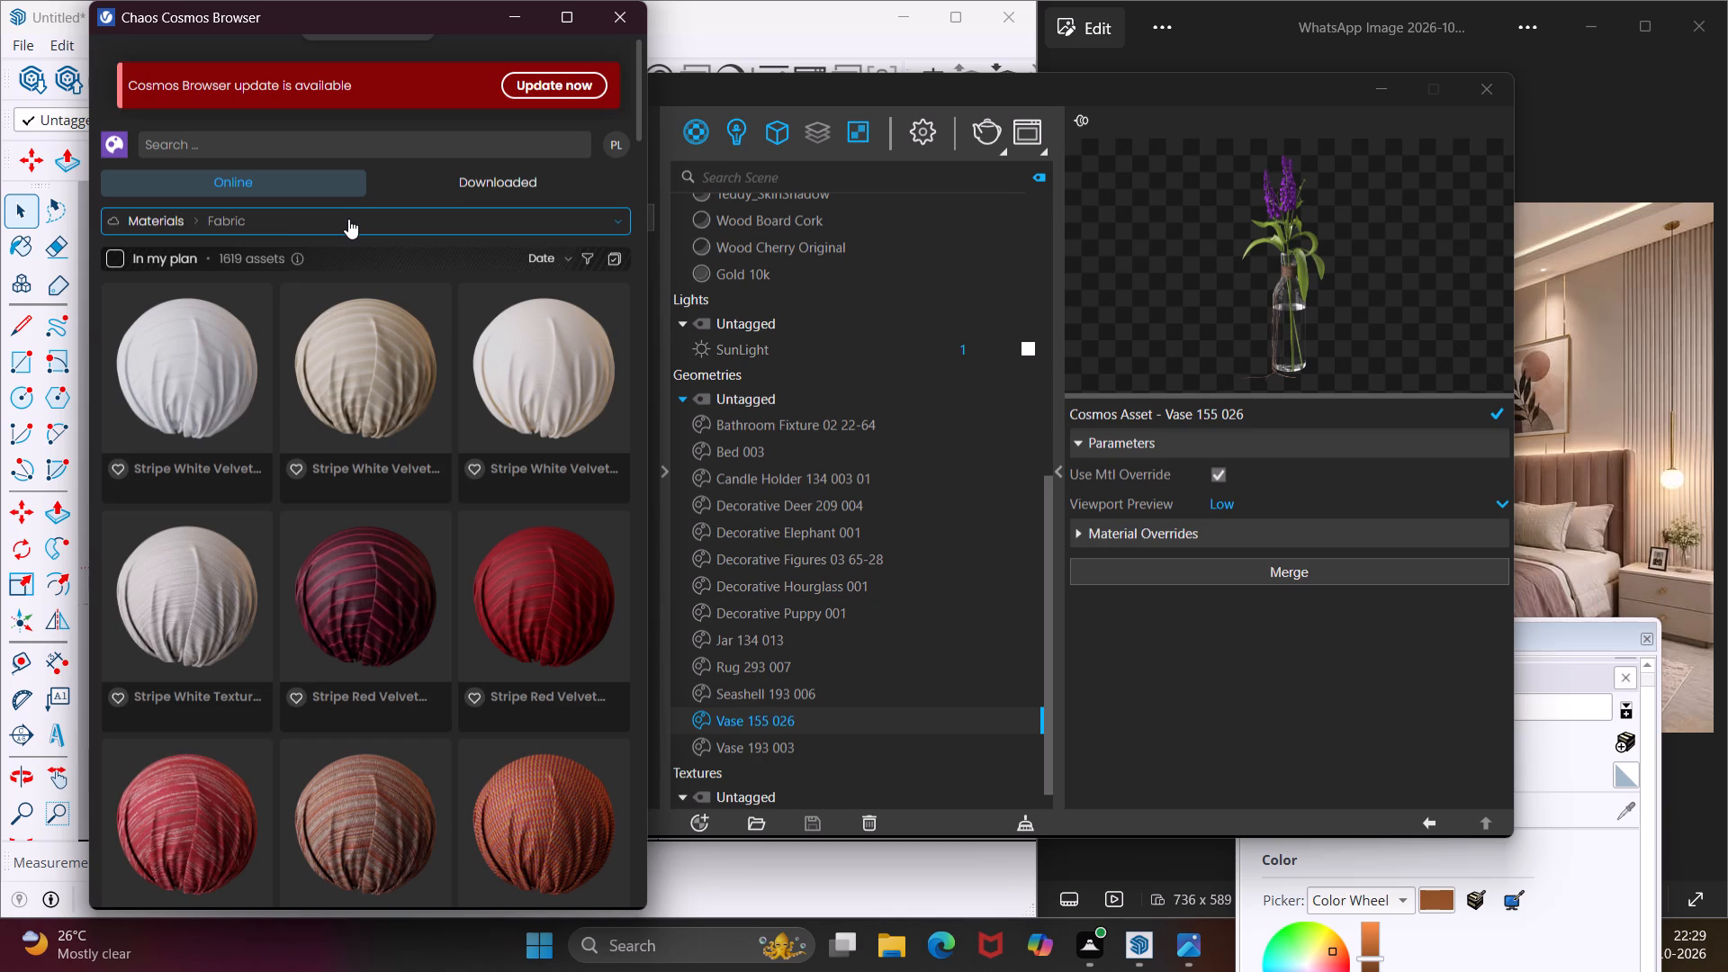
pyautogui.click(348, 219)
pyautogui.click(222, 412)
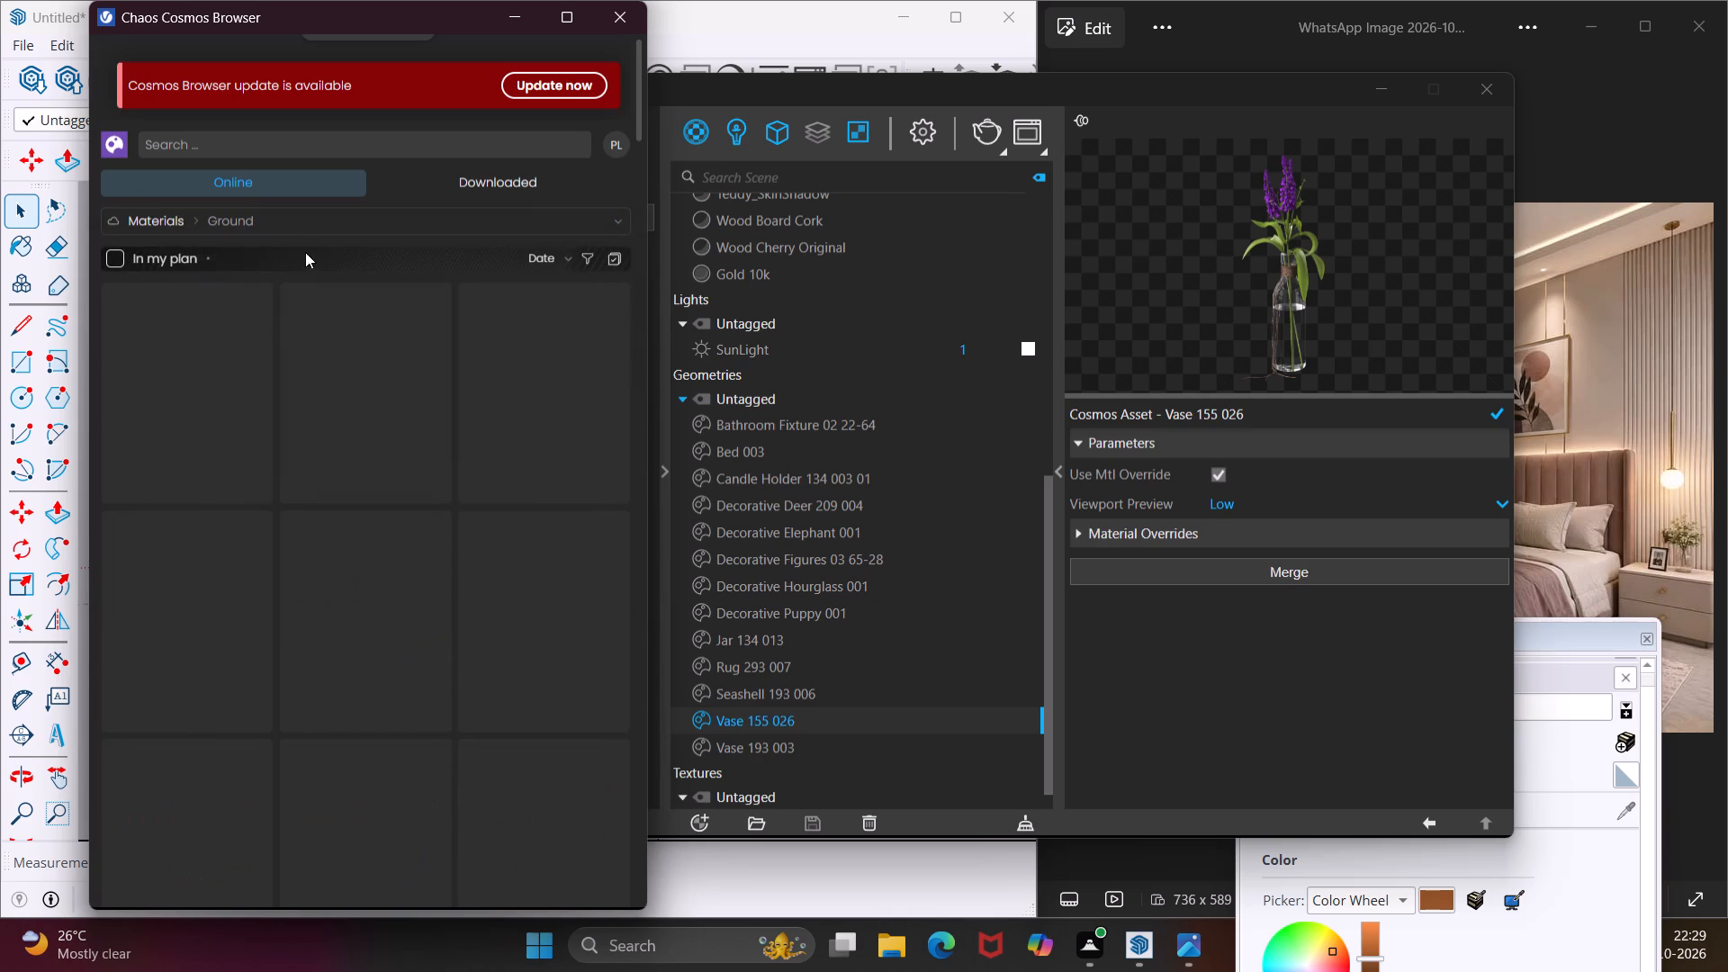
pyautogui.click(308, 235)
pyautogui.click(213, 442)
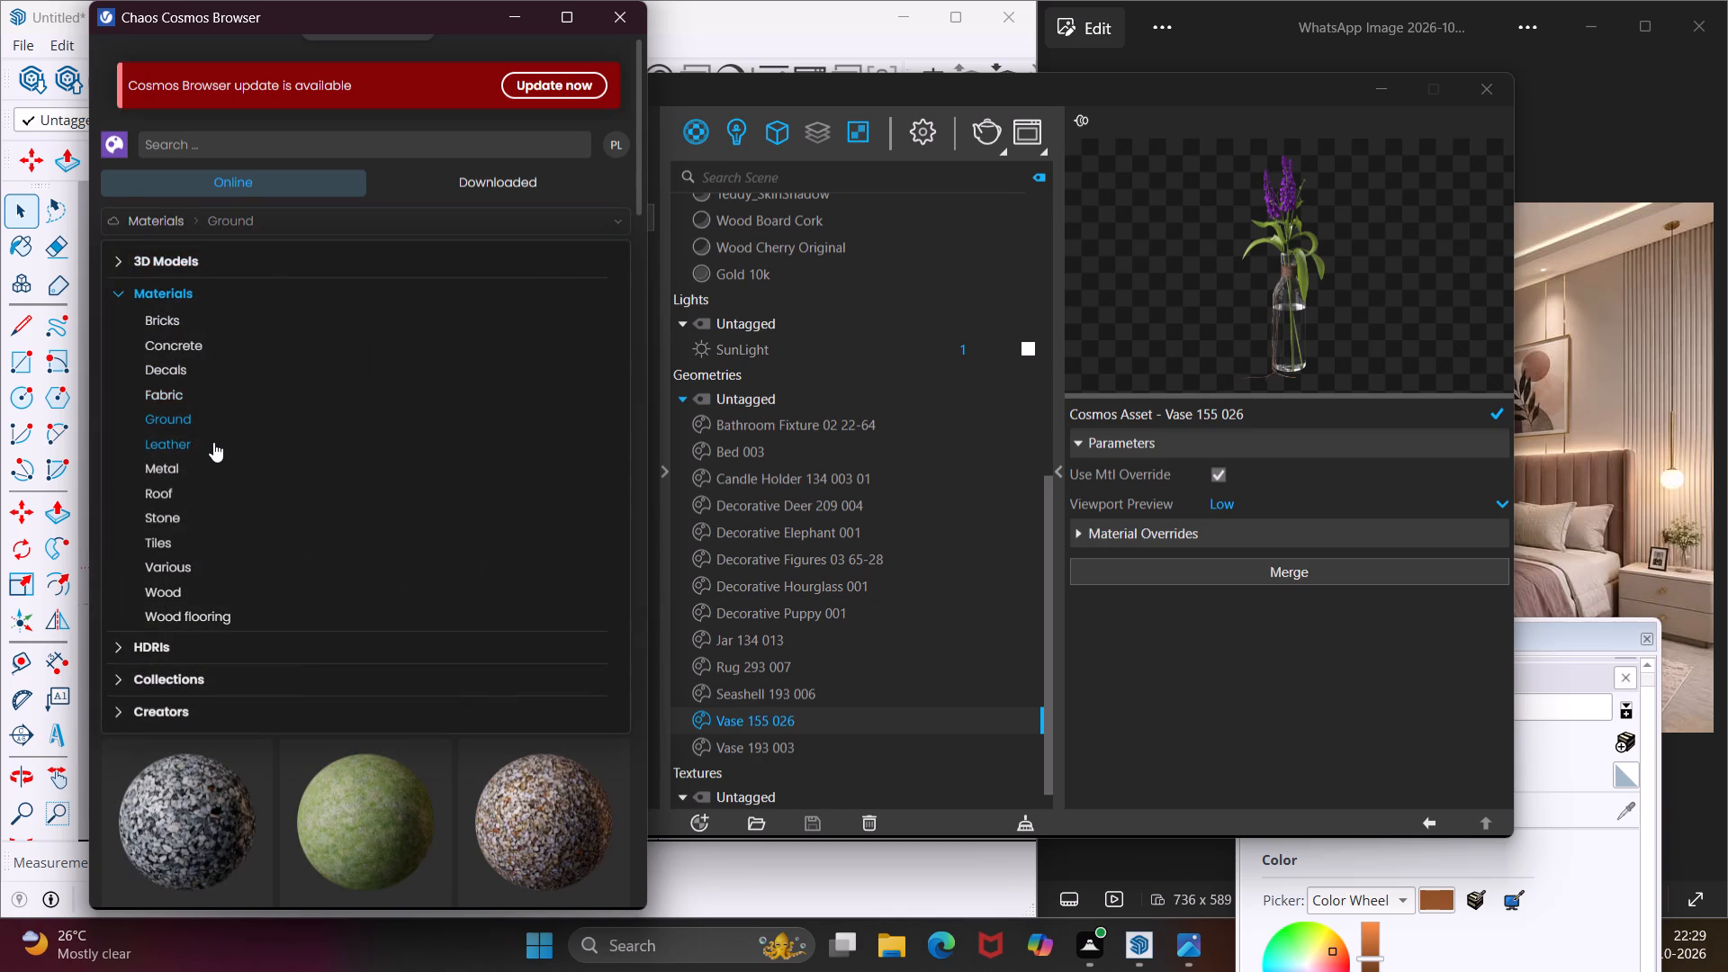
pyautogui.click(292, 224)
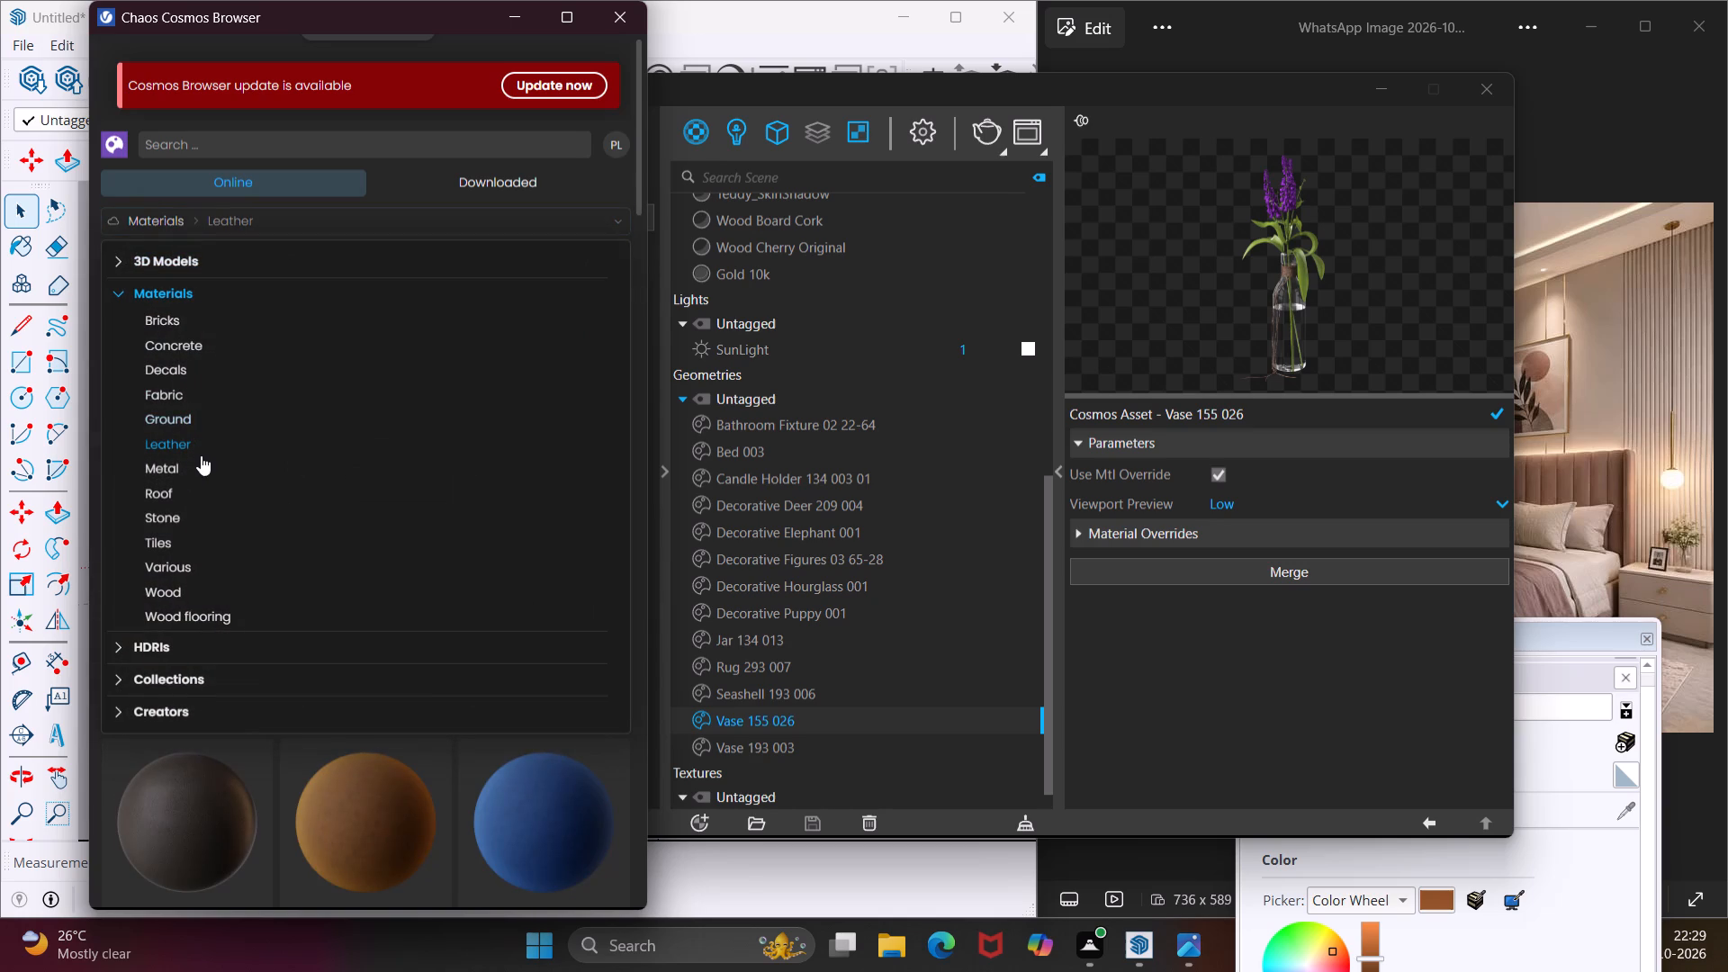
pyautogui.click(197, 468)
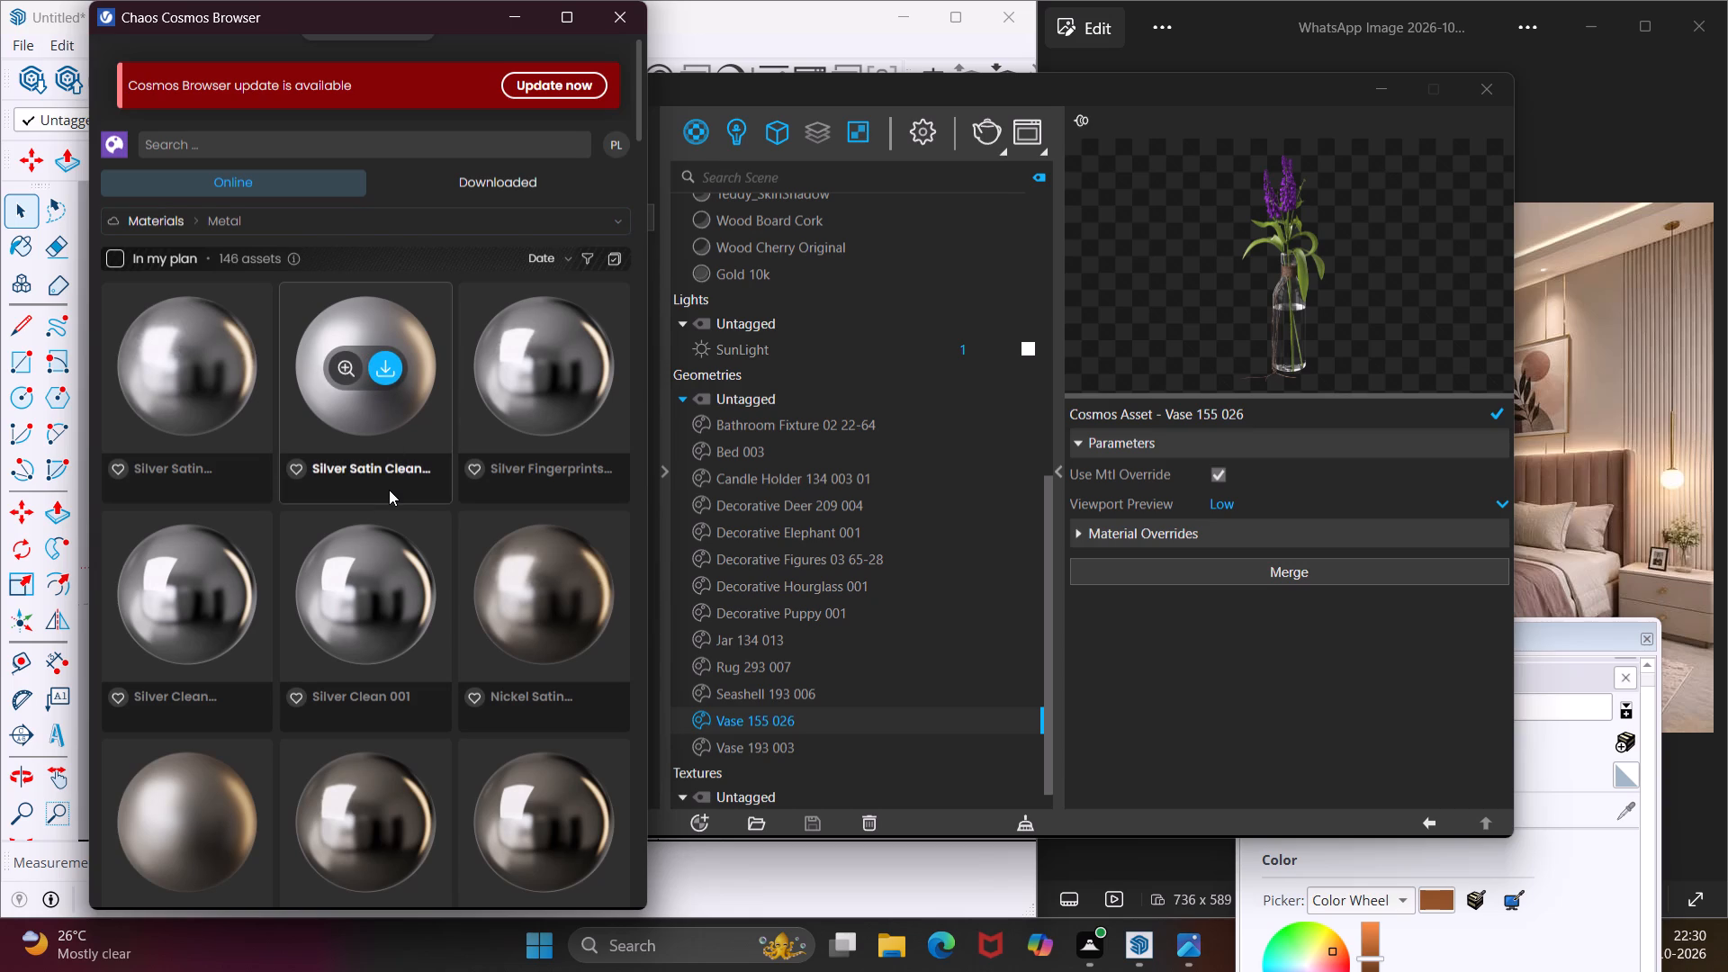
pyautogui.scroll(-6, 409, 531)
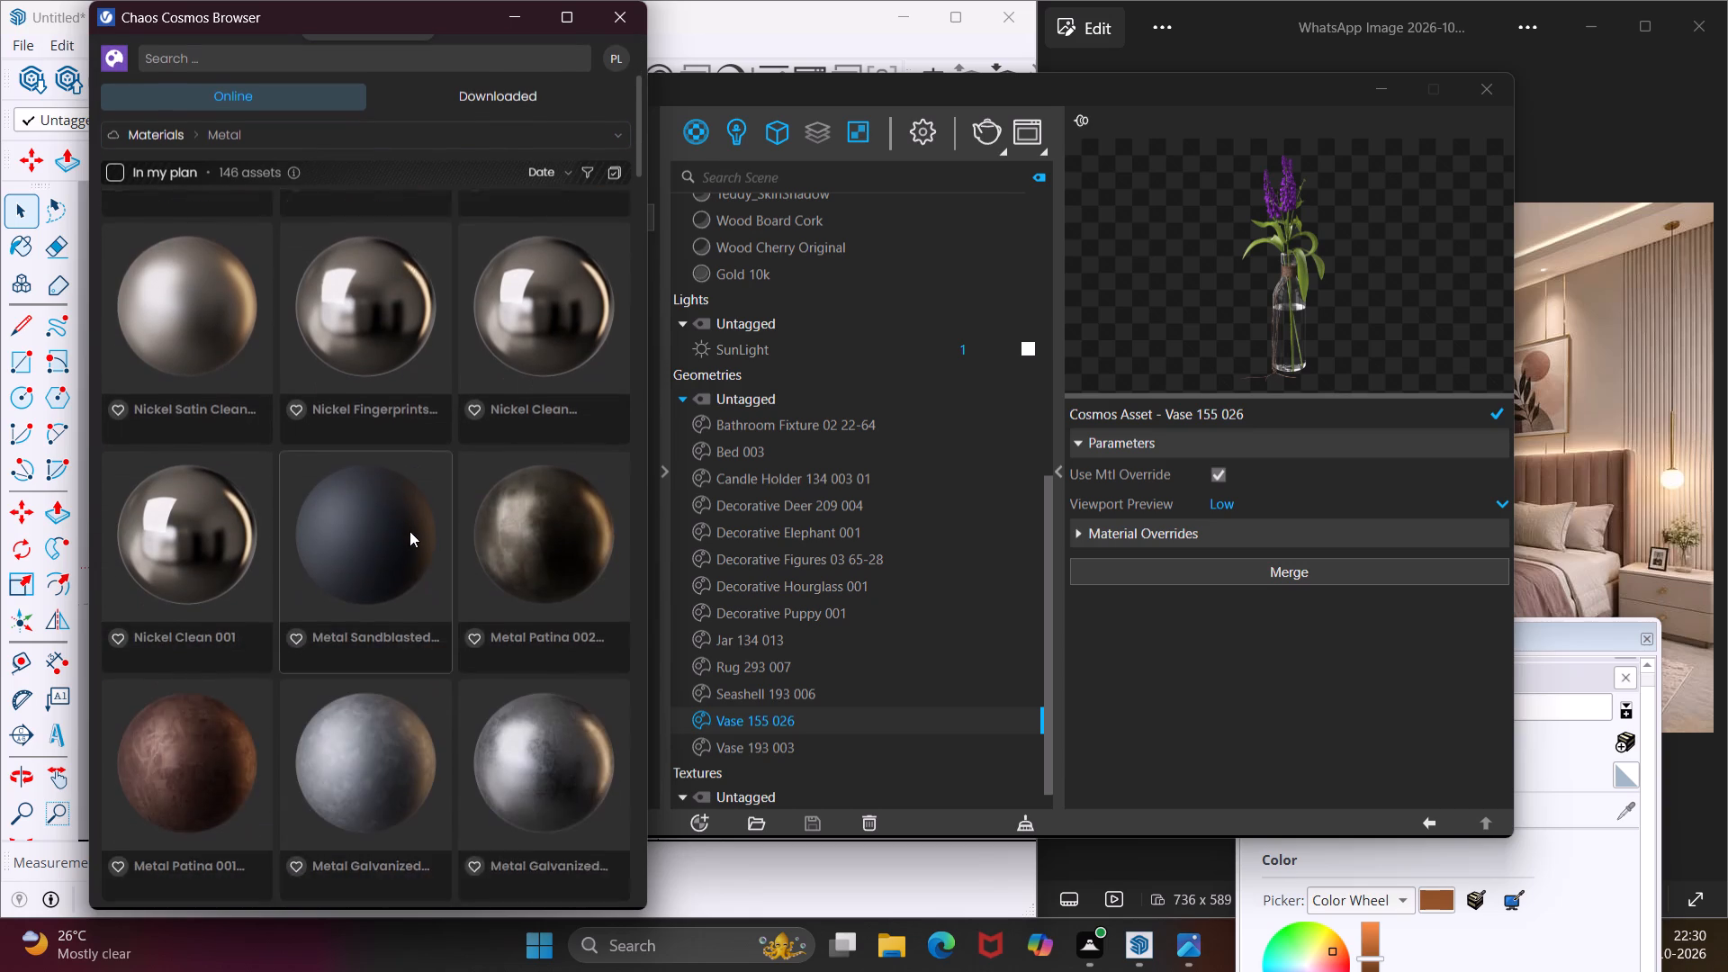
pyautogui.scroll(-4, 409, 531)
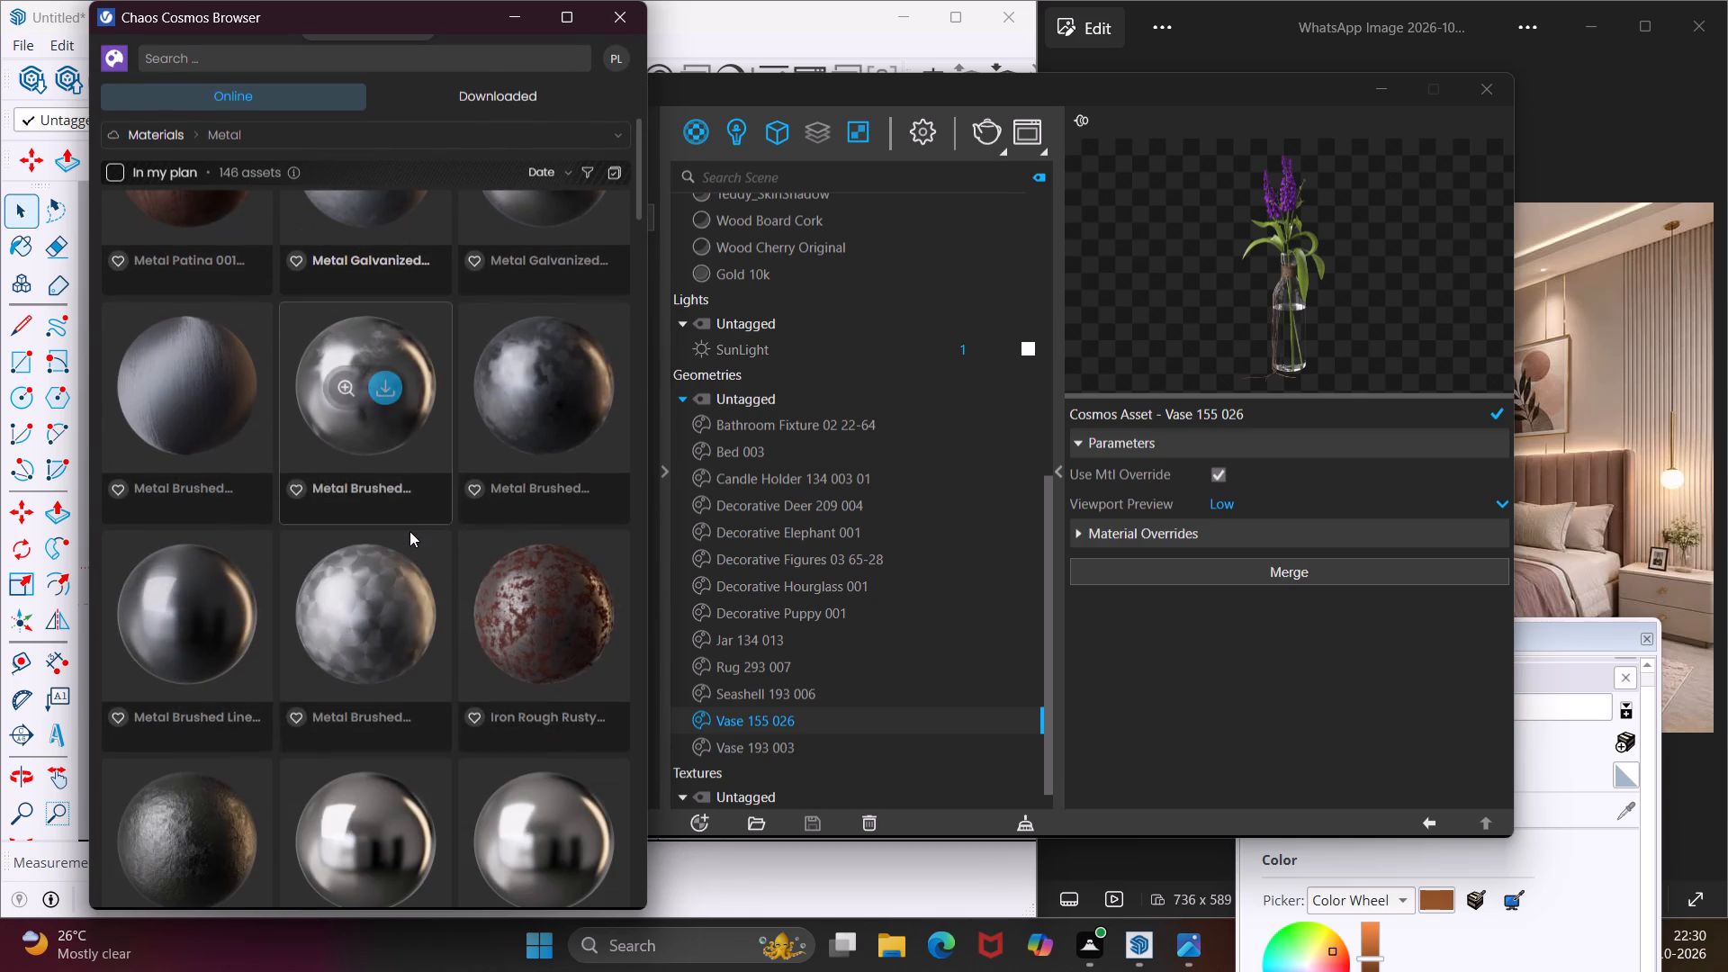
pyautogui.scroll(-4, 409, 531)
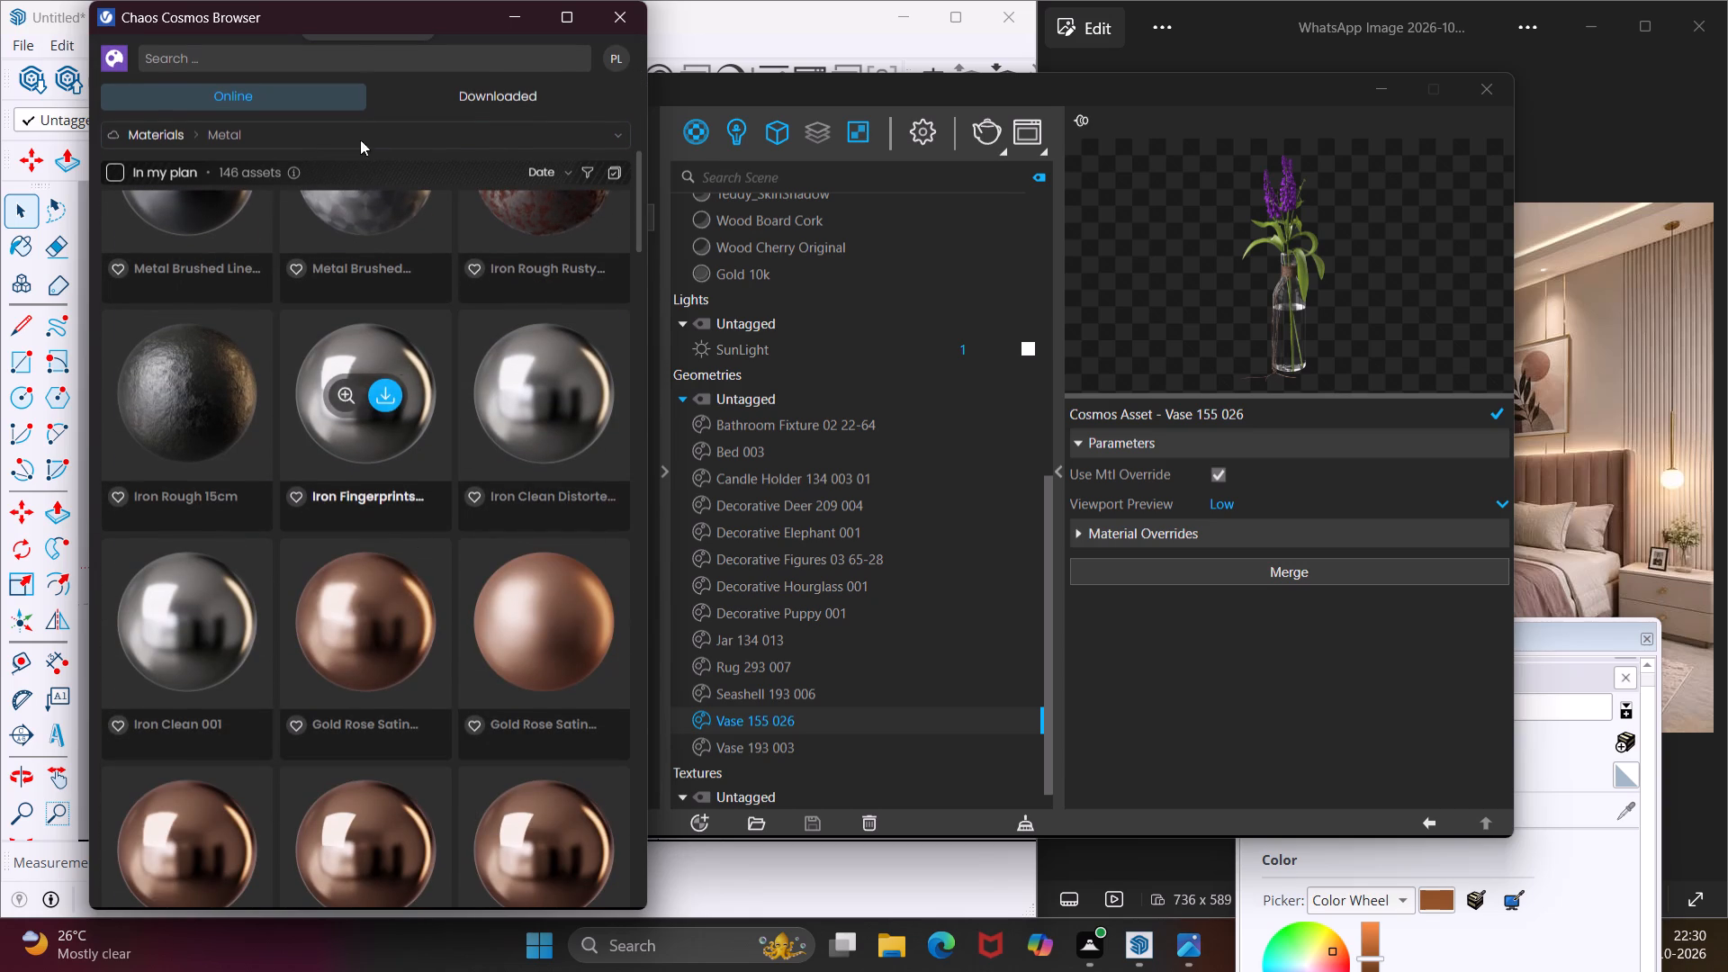
# Repeat the "mirrior" search online and among the downloaded assets, then close the Cosmos browser and V-Ray Asset Editor.
pyautogui.click(345, 56)
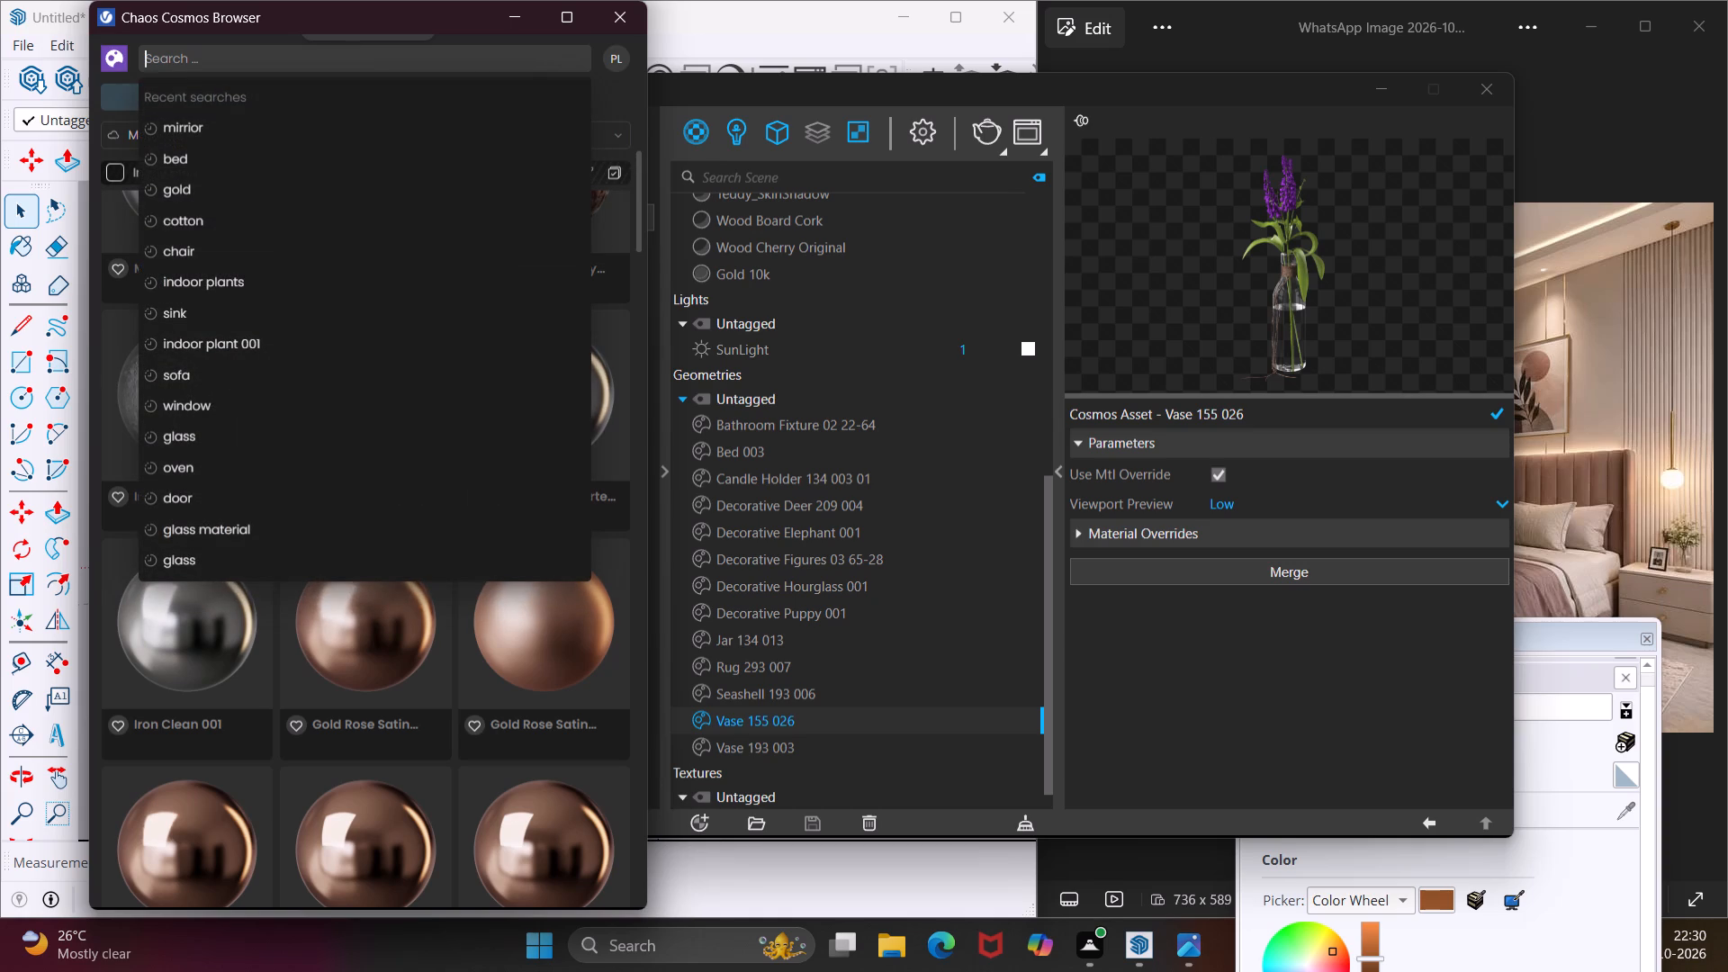
pyautogui.click(314, 133)
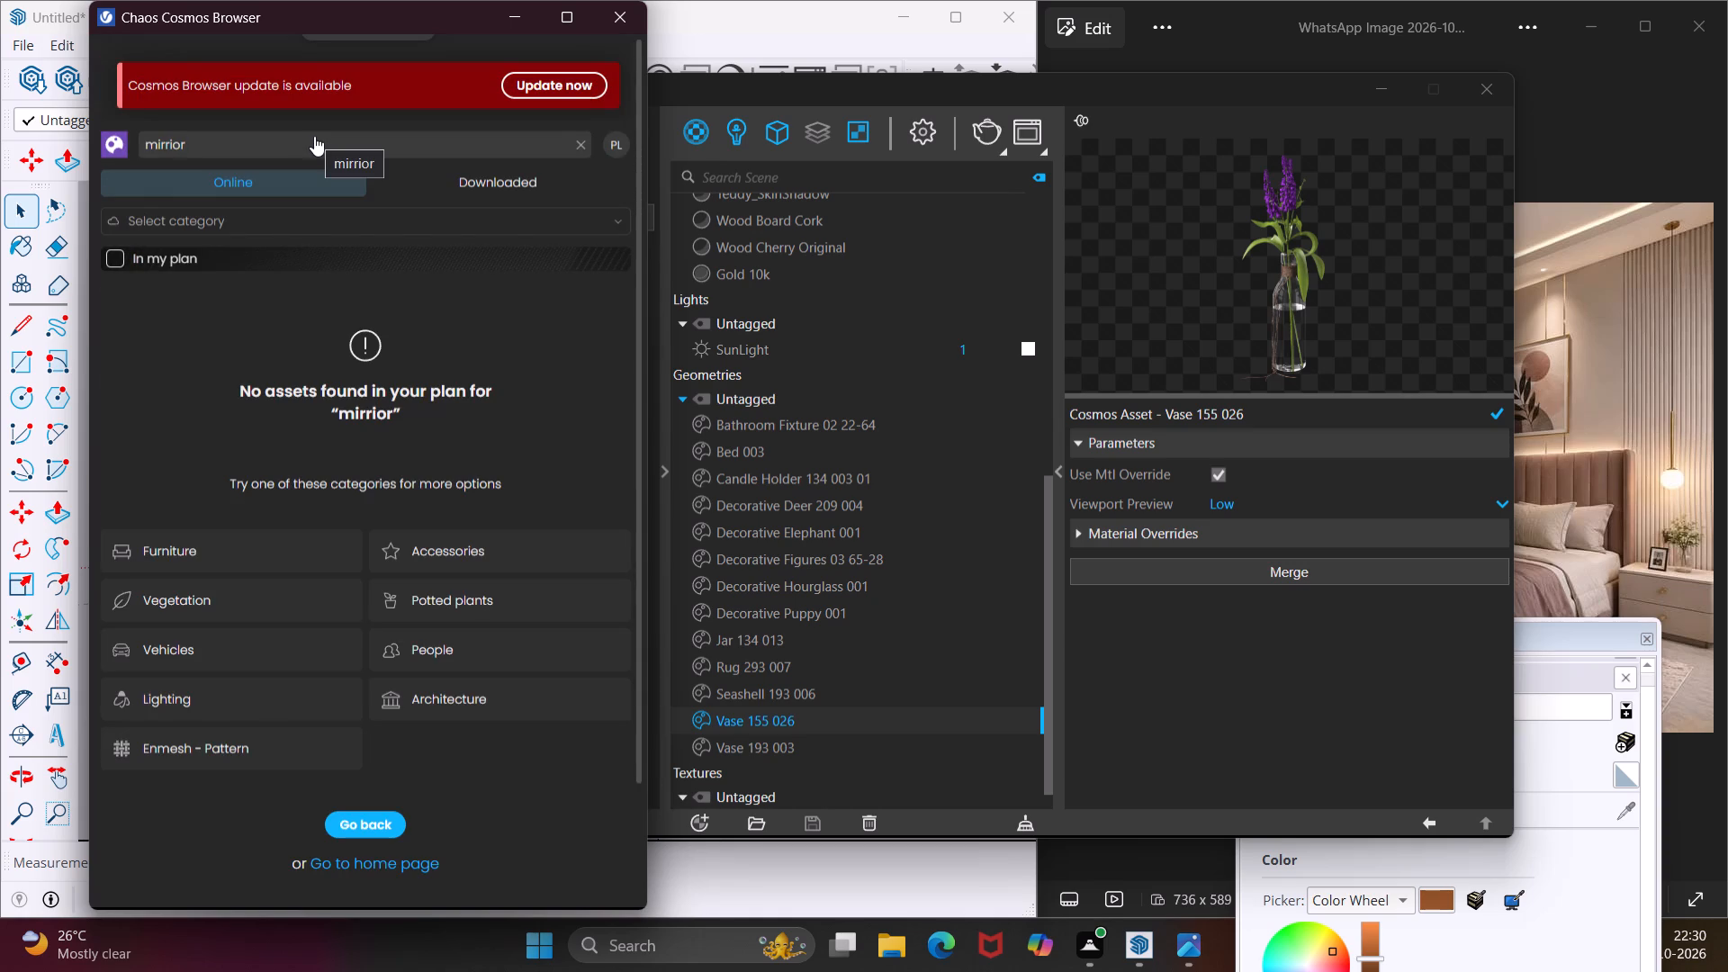
pyautogui.click(490, 173)
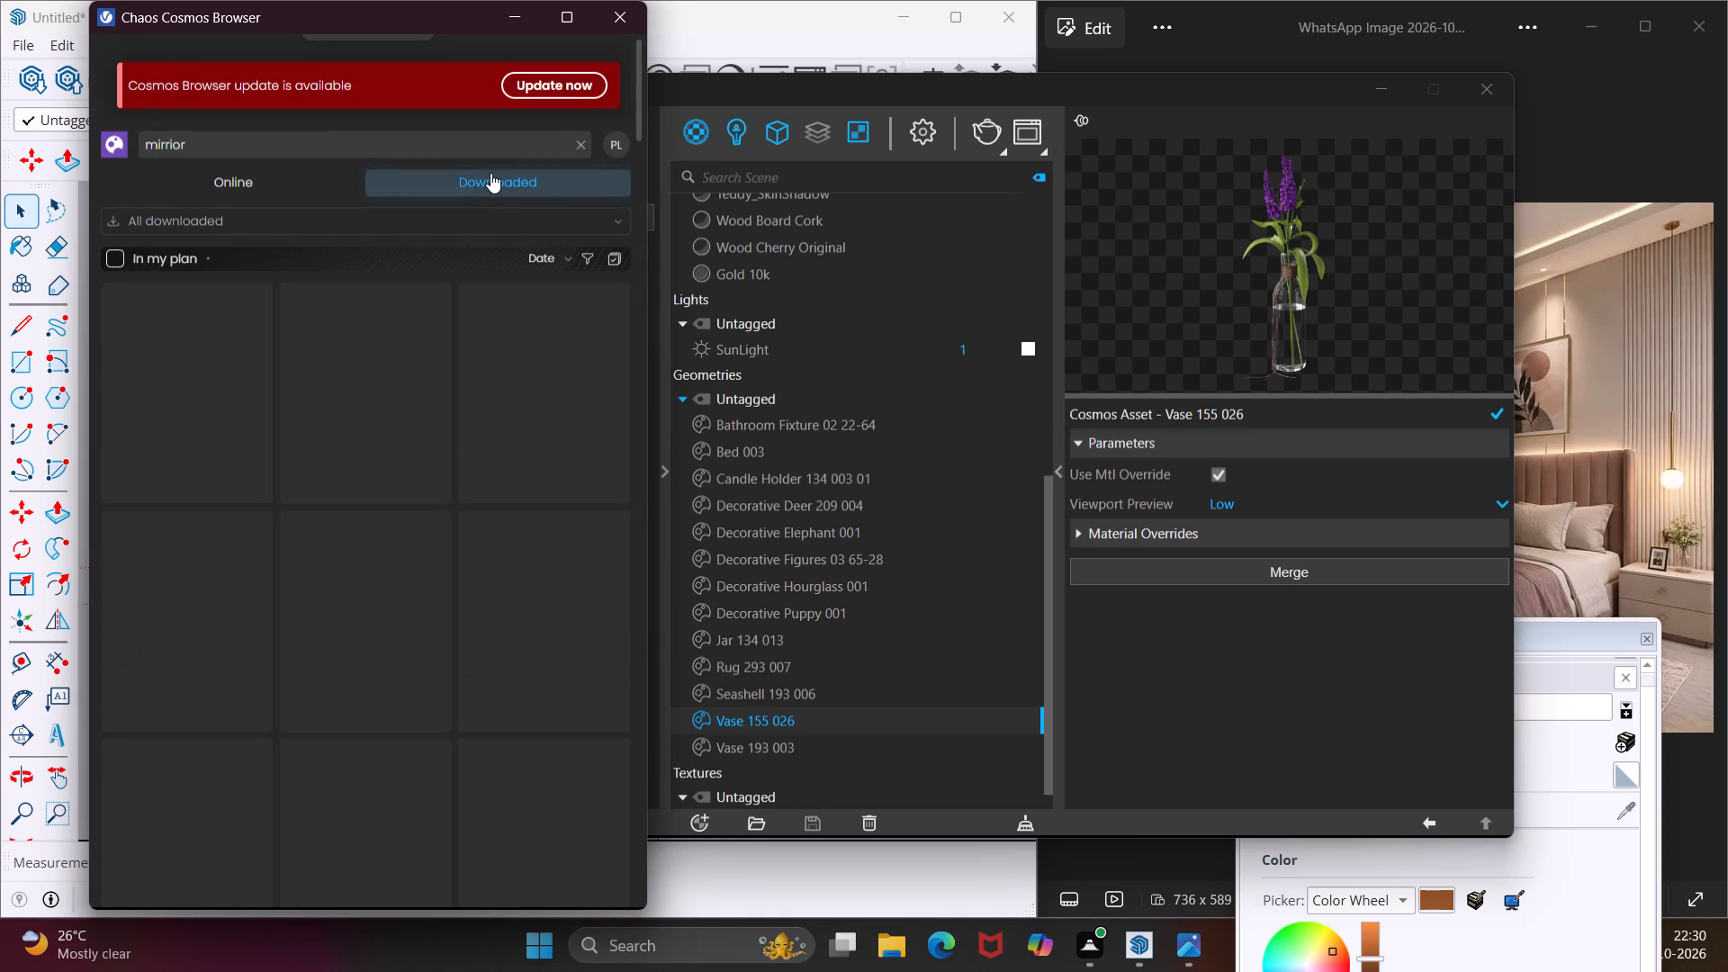
pyautogui.click(477, 211)
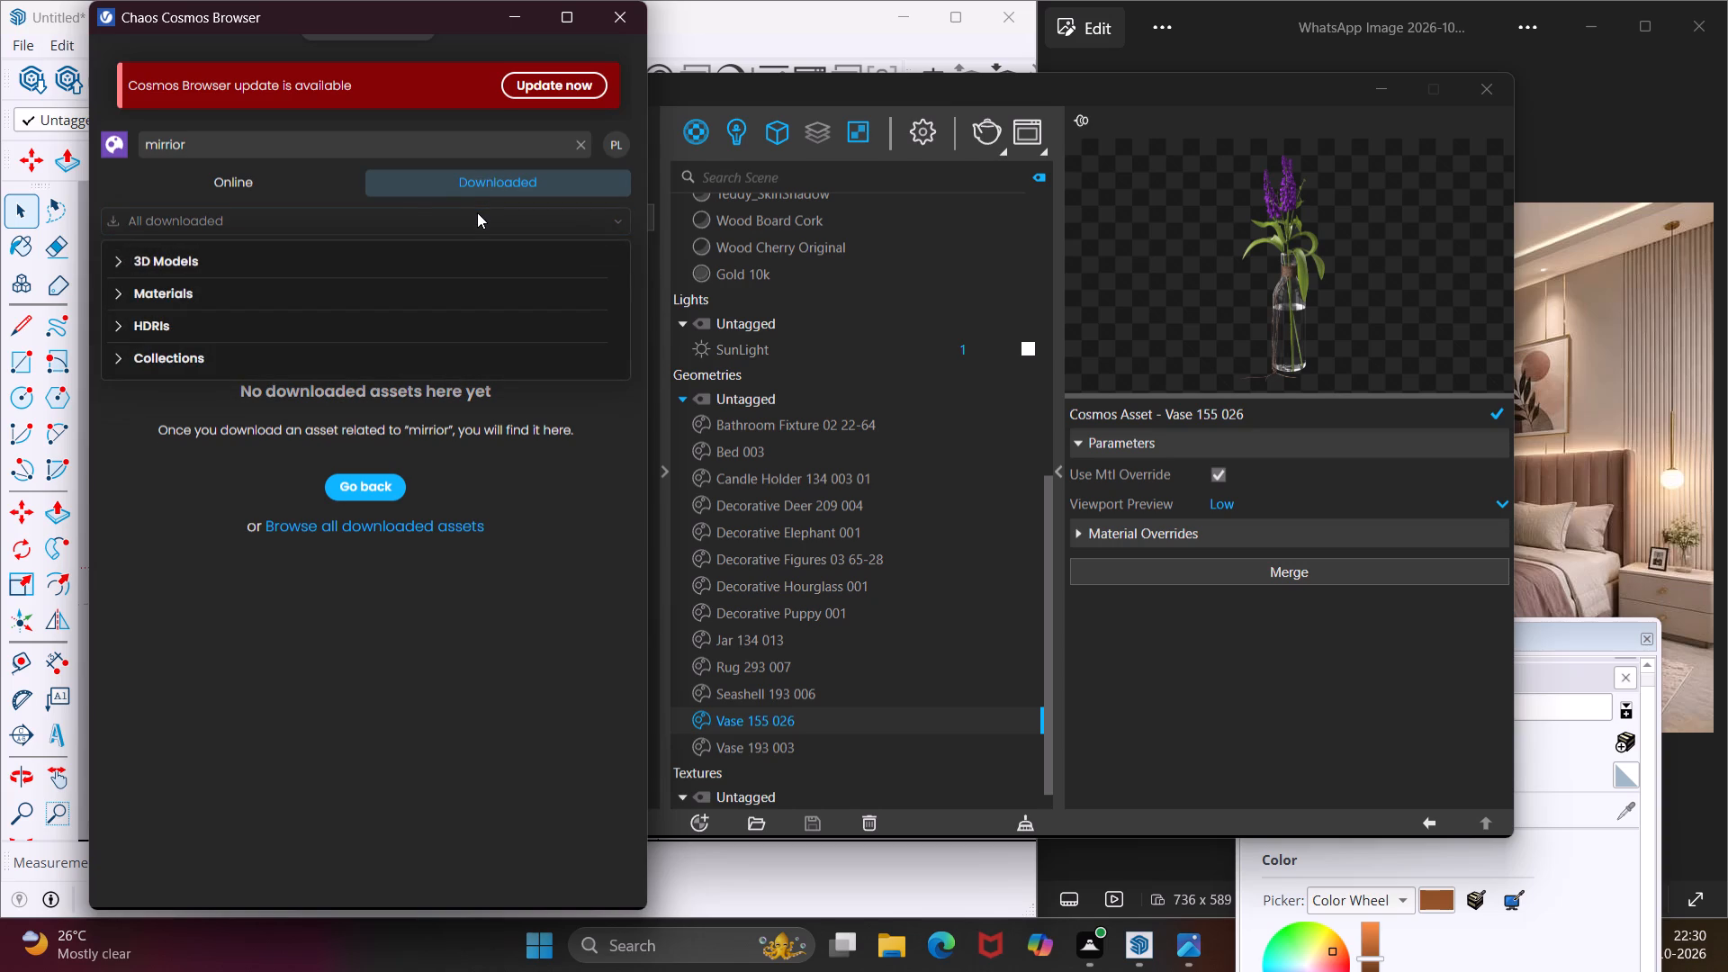
pyautogui.click(412, 286)
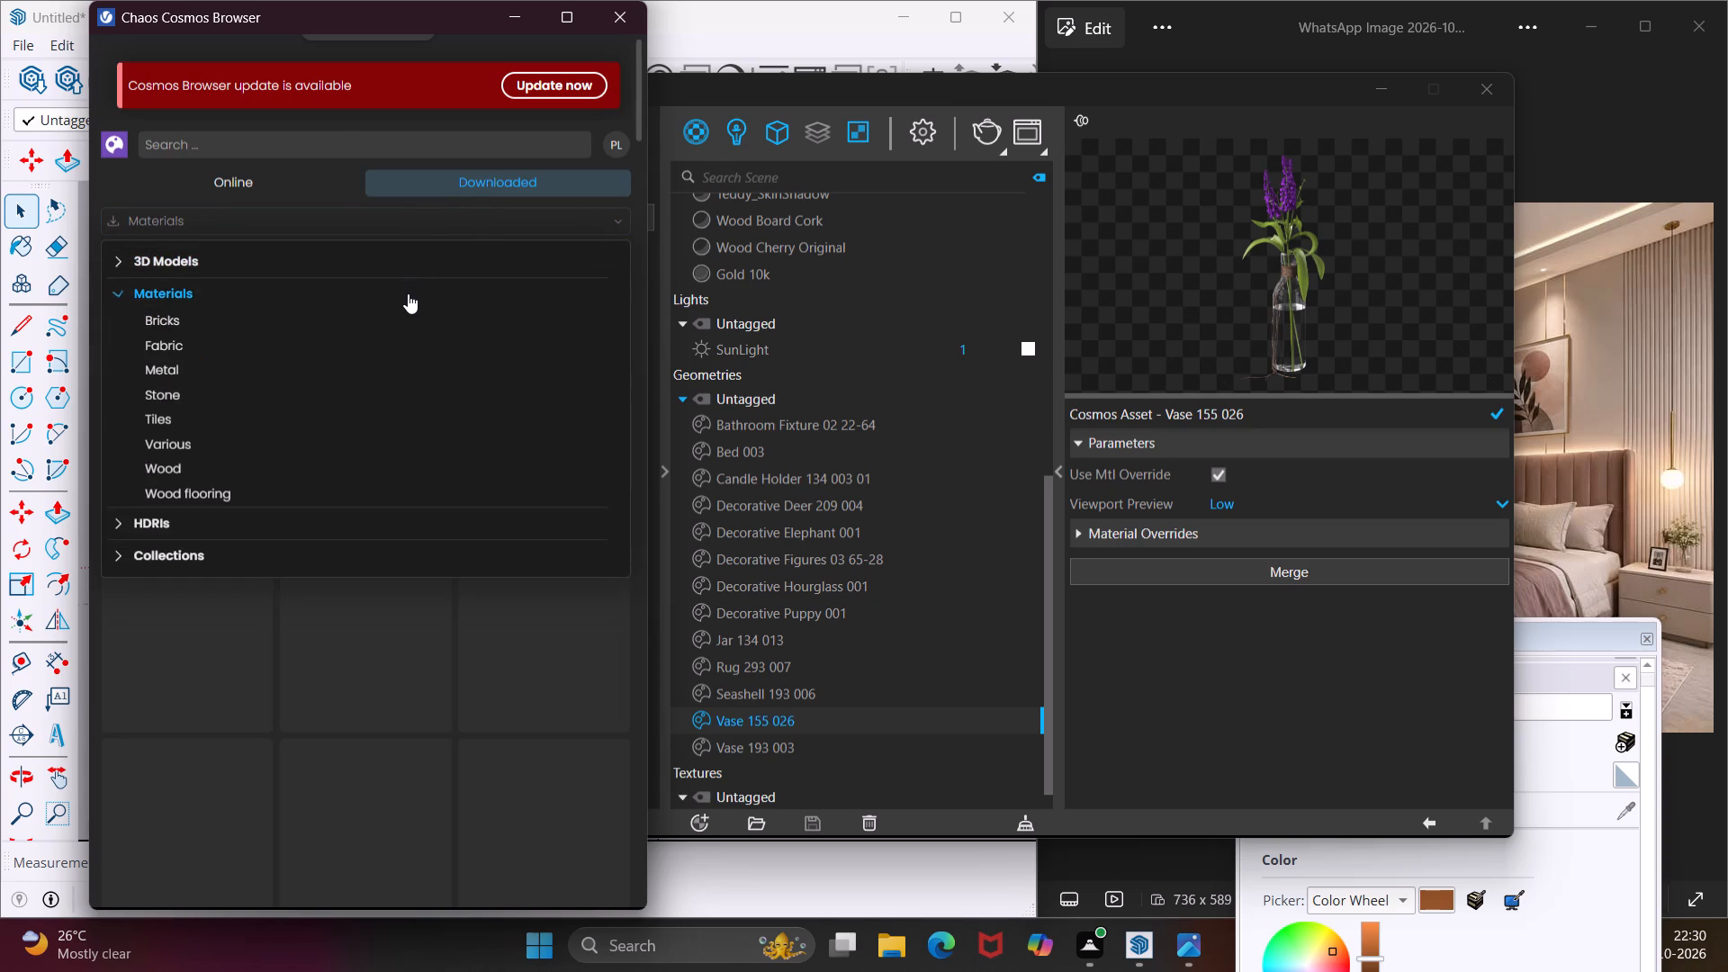
pyautogui.click(332, 140)
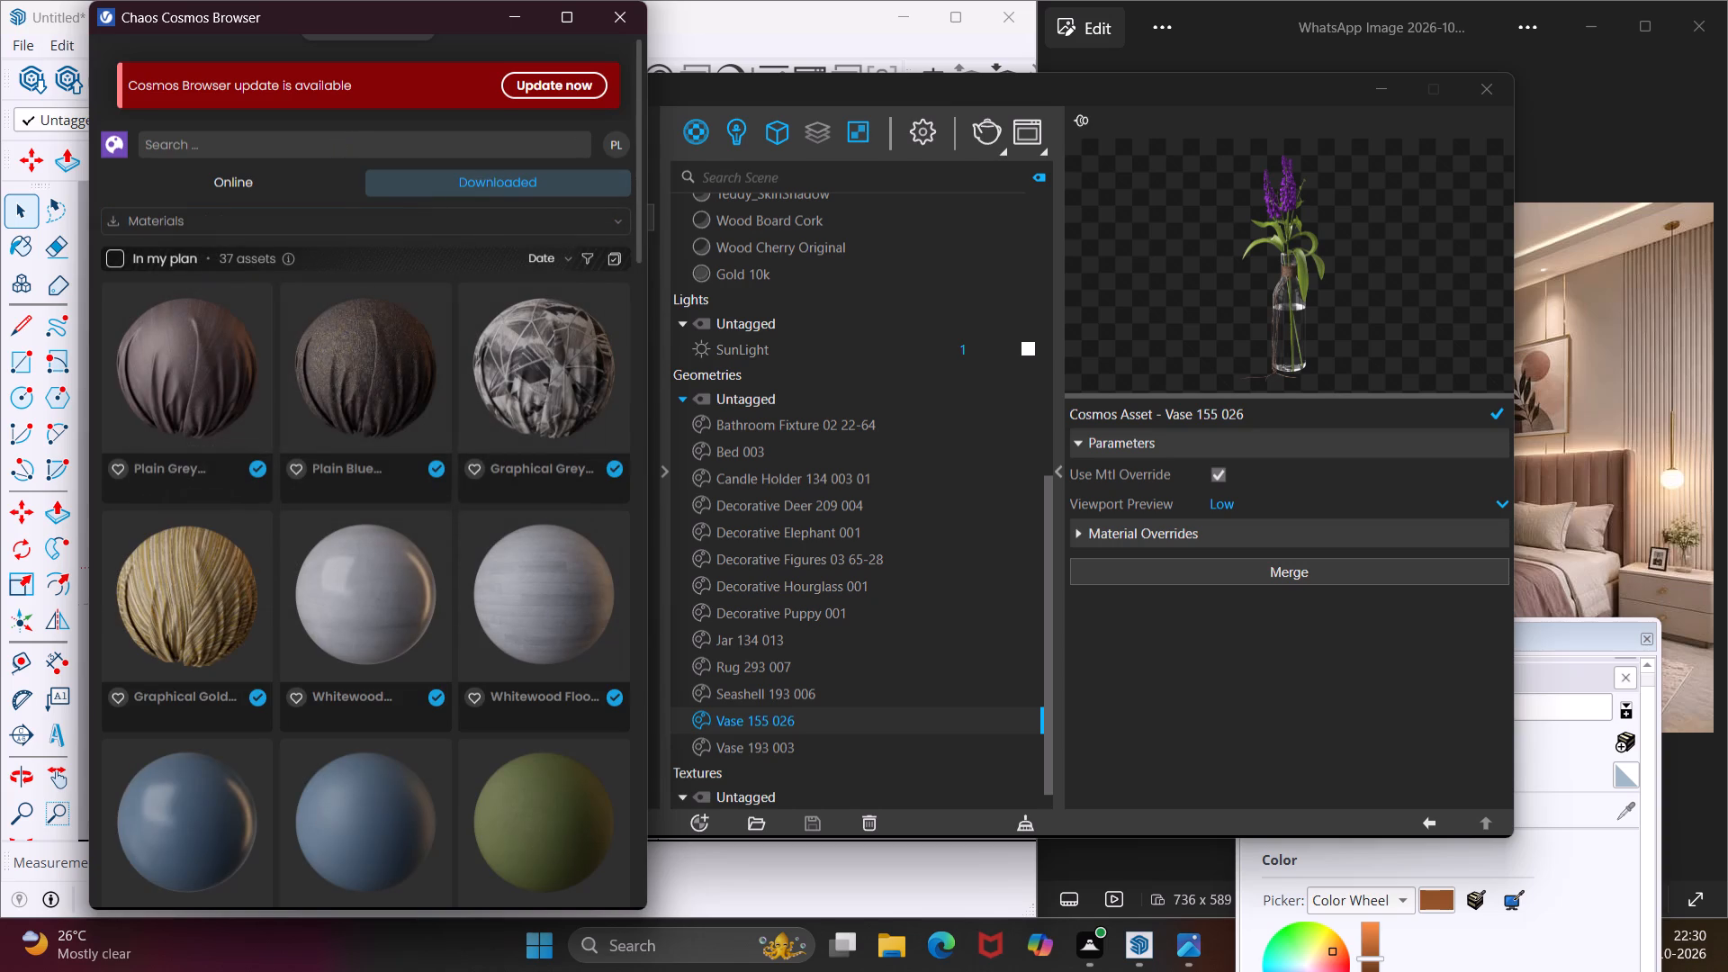
pyautogui.write('mirr')
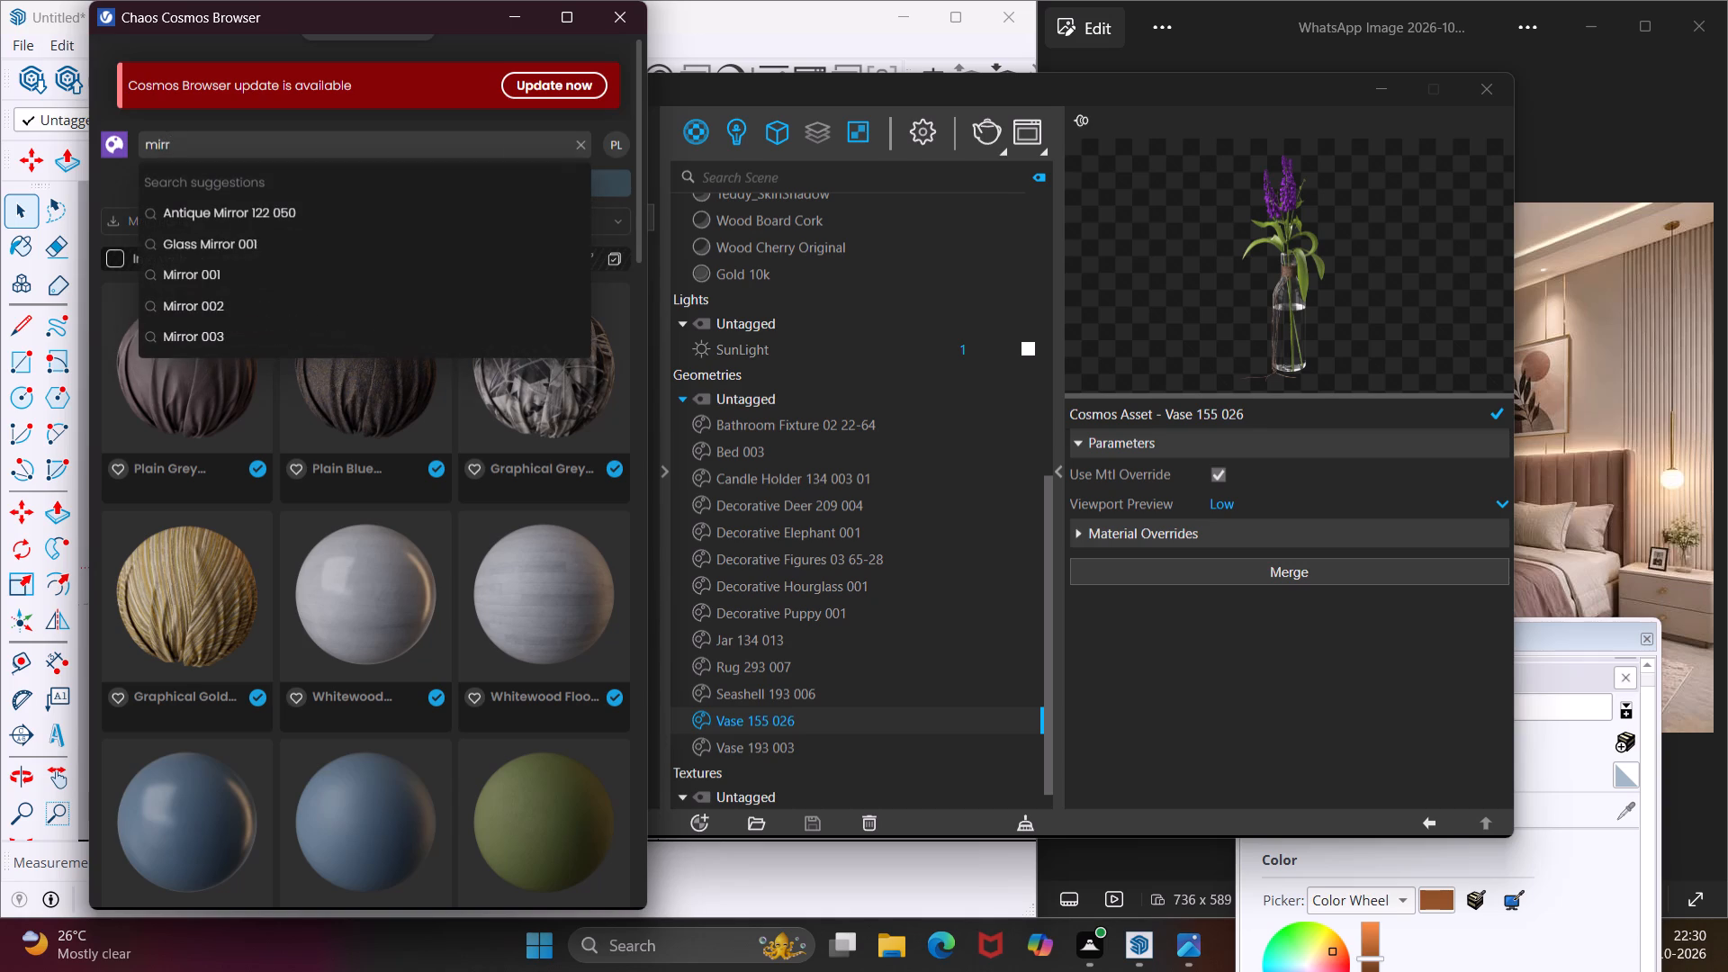
pyautogui.write('io')
pyautogui.press('r')
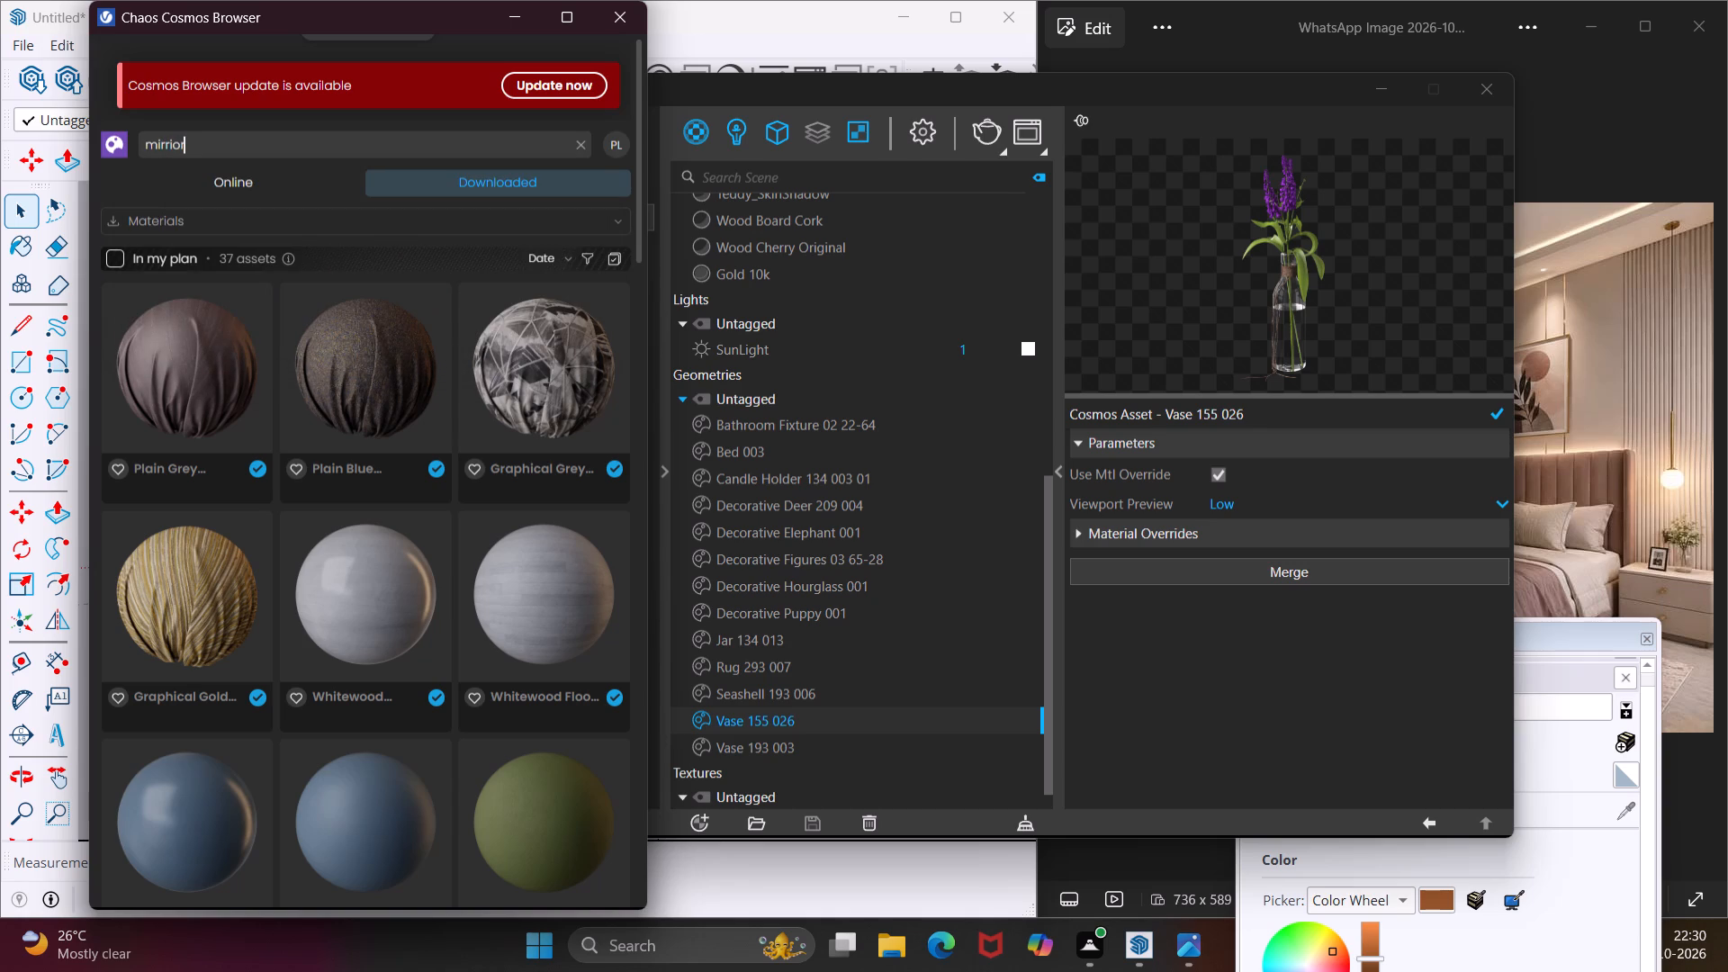
pyautogui.press('Return')
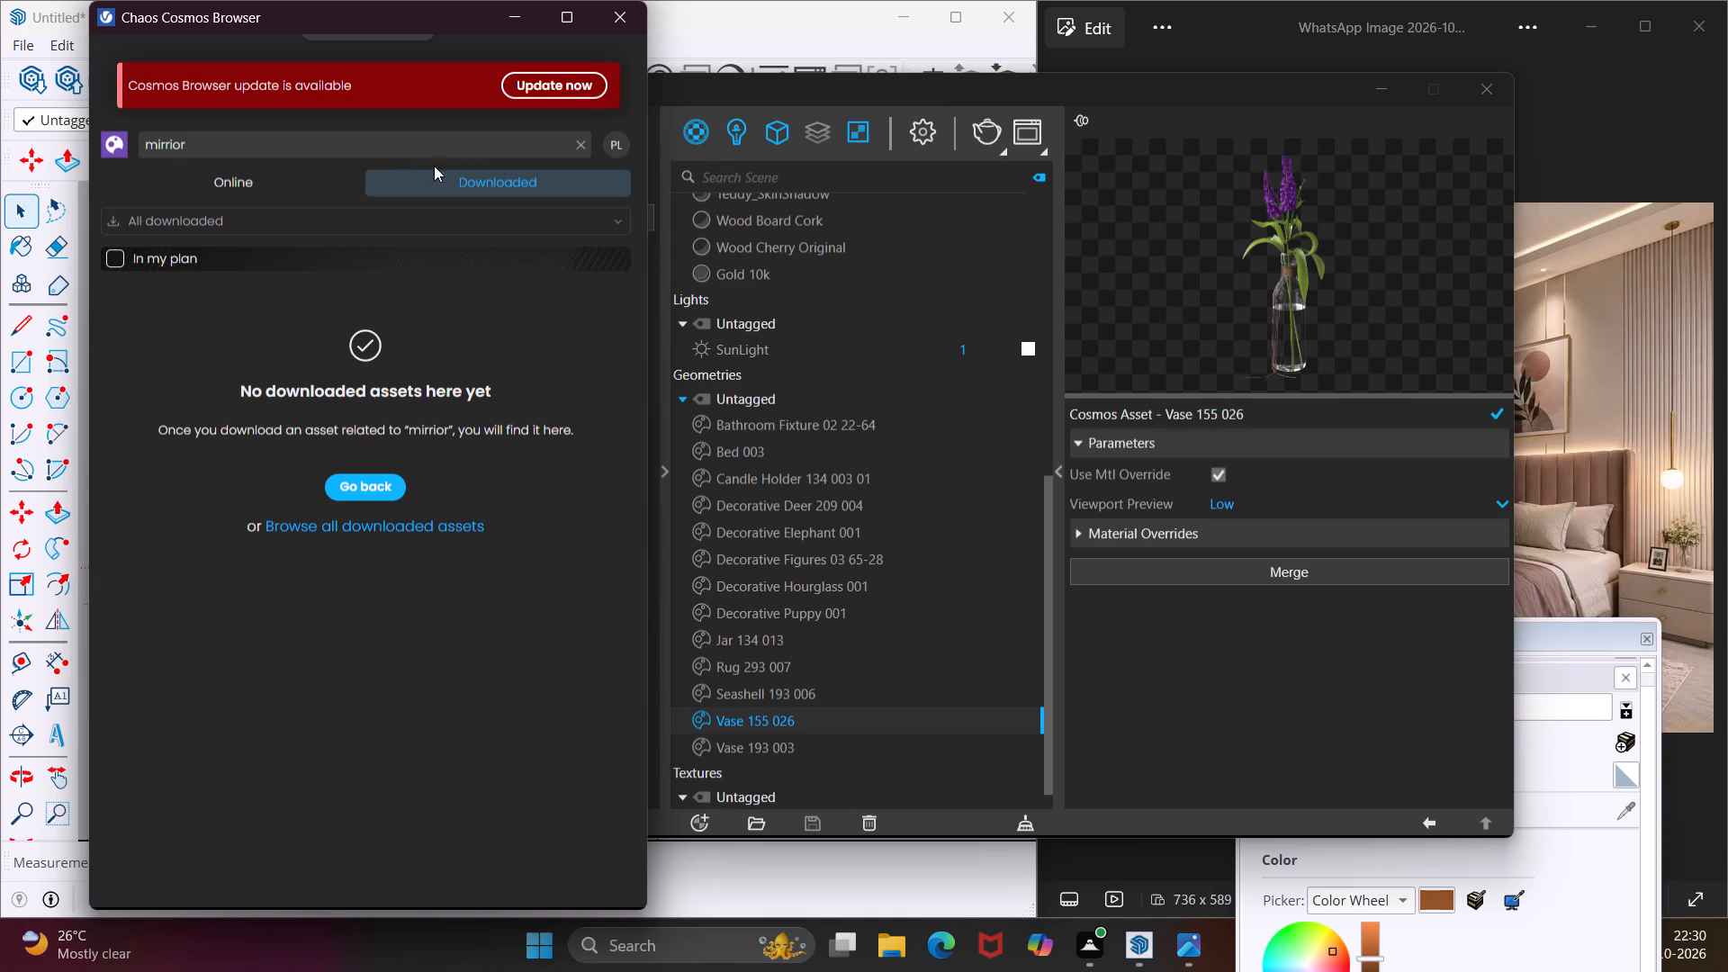
pyautogui.click(612, 19)
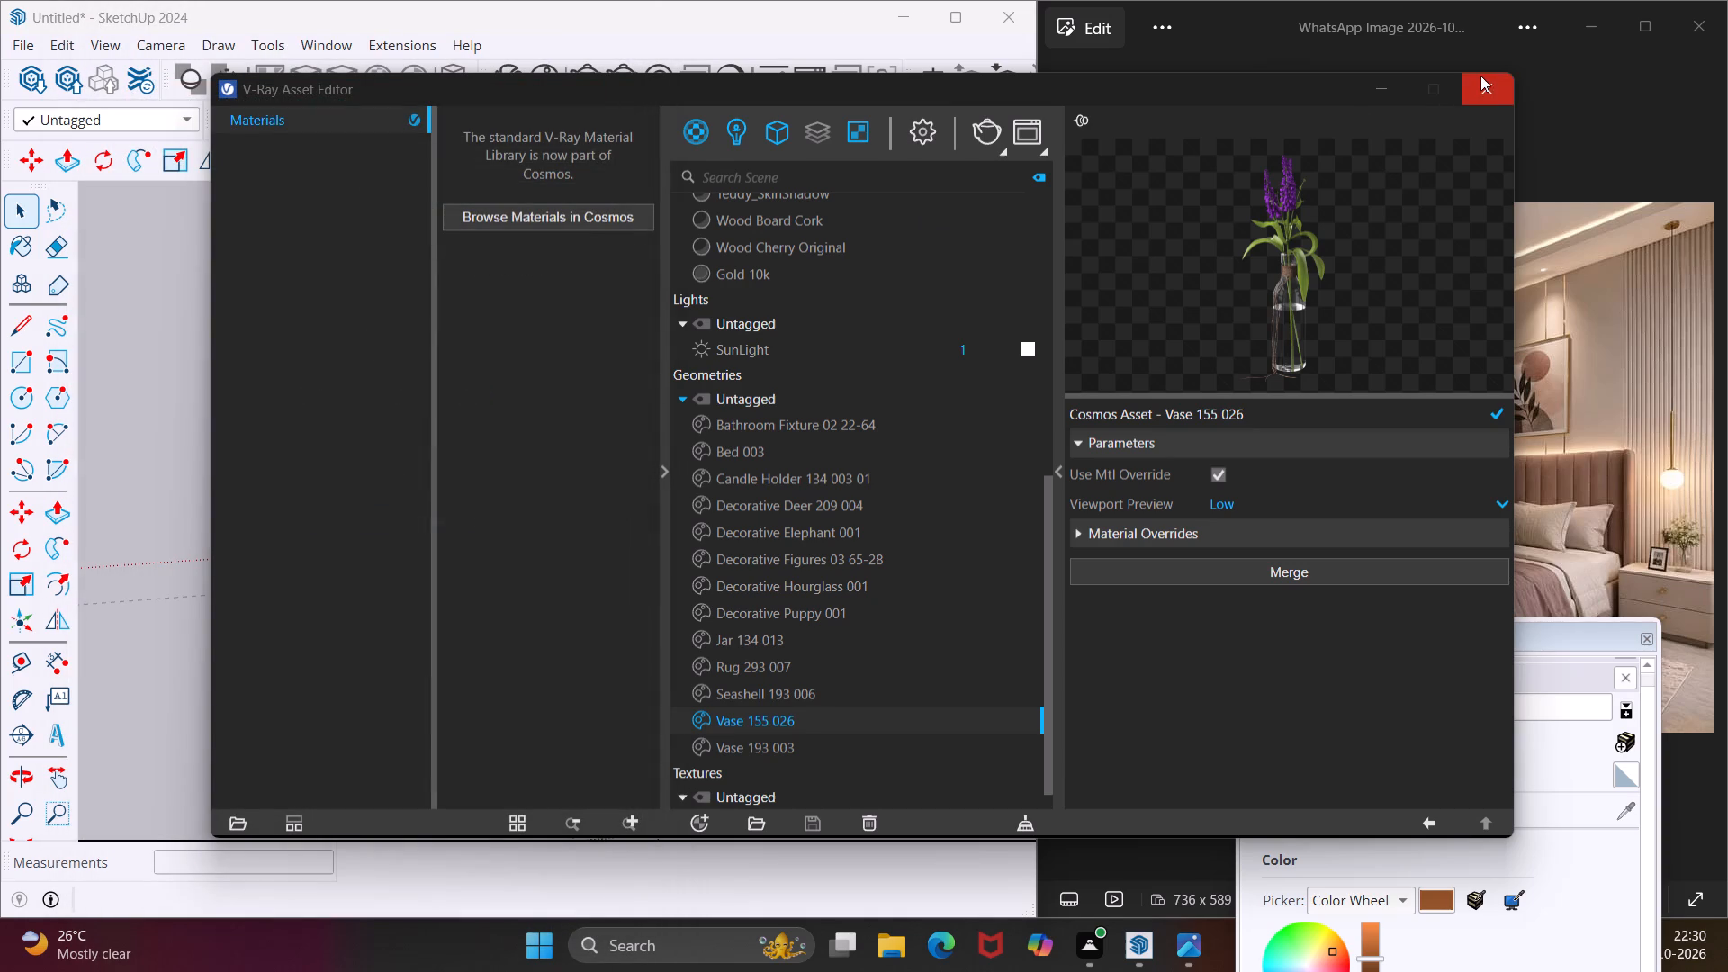
pyautogui.click(1480, 76)
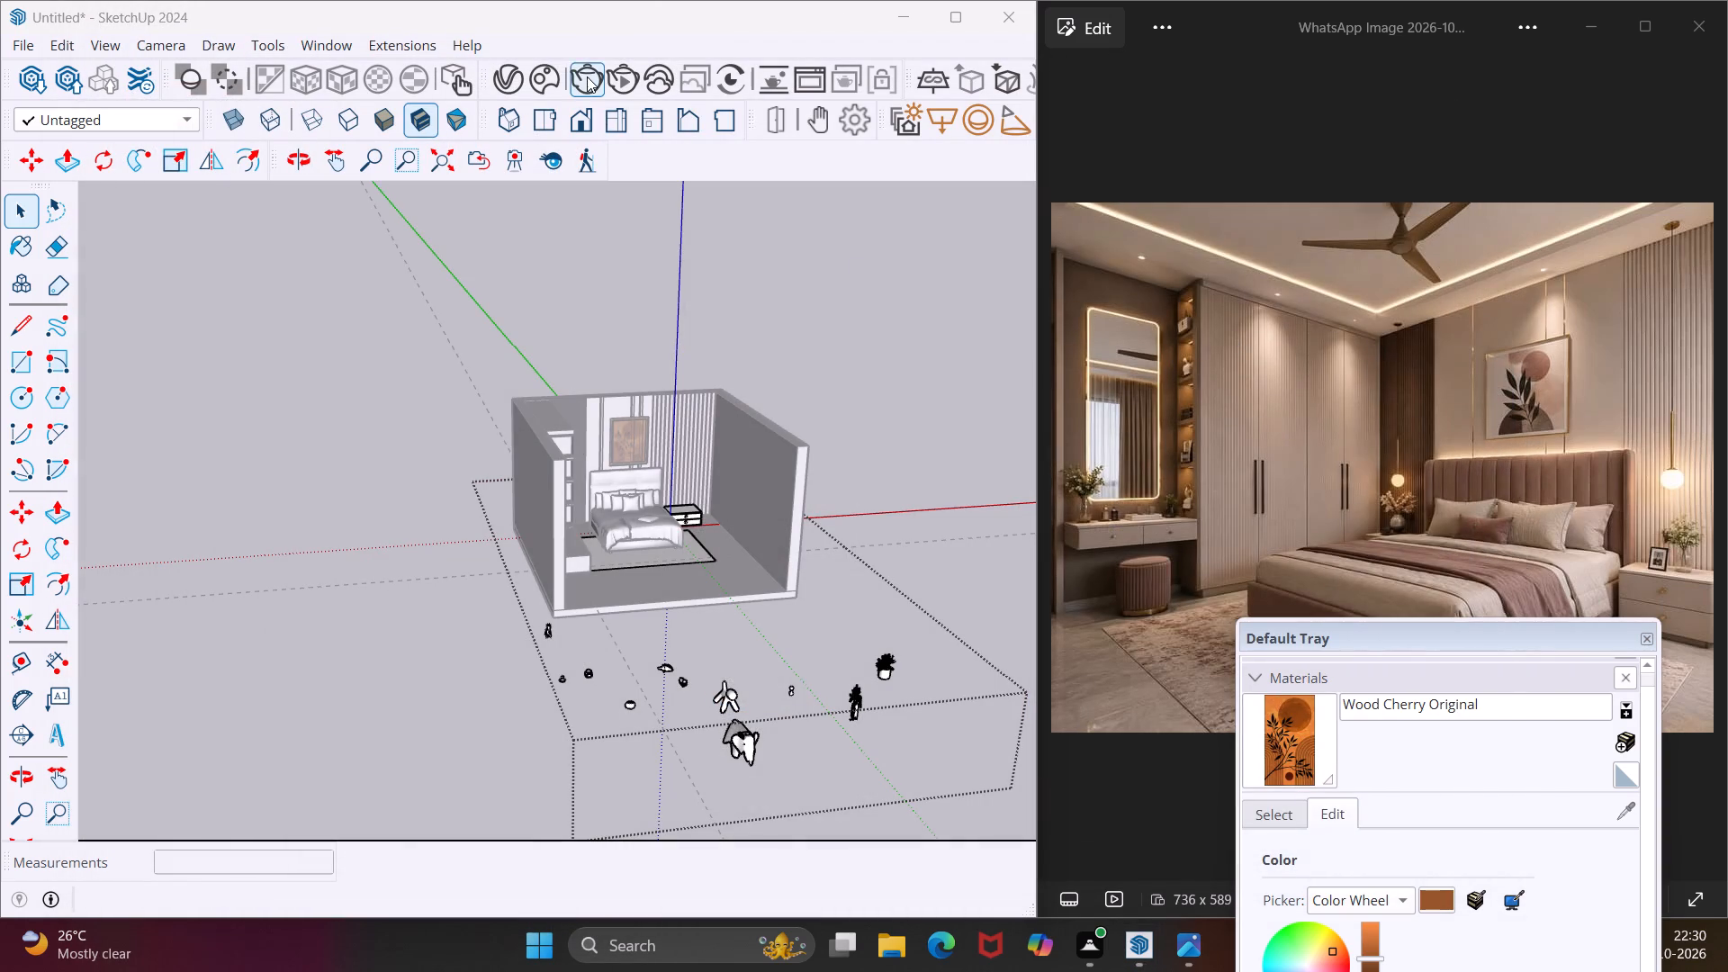
# Import Mirror 20-23 from the downloaded Cosmos Accessories Mirrors and place it outside the open front of the room.
pyautogui.click(555, 71)
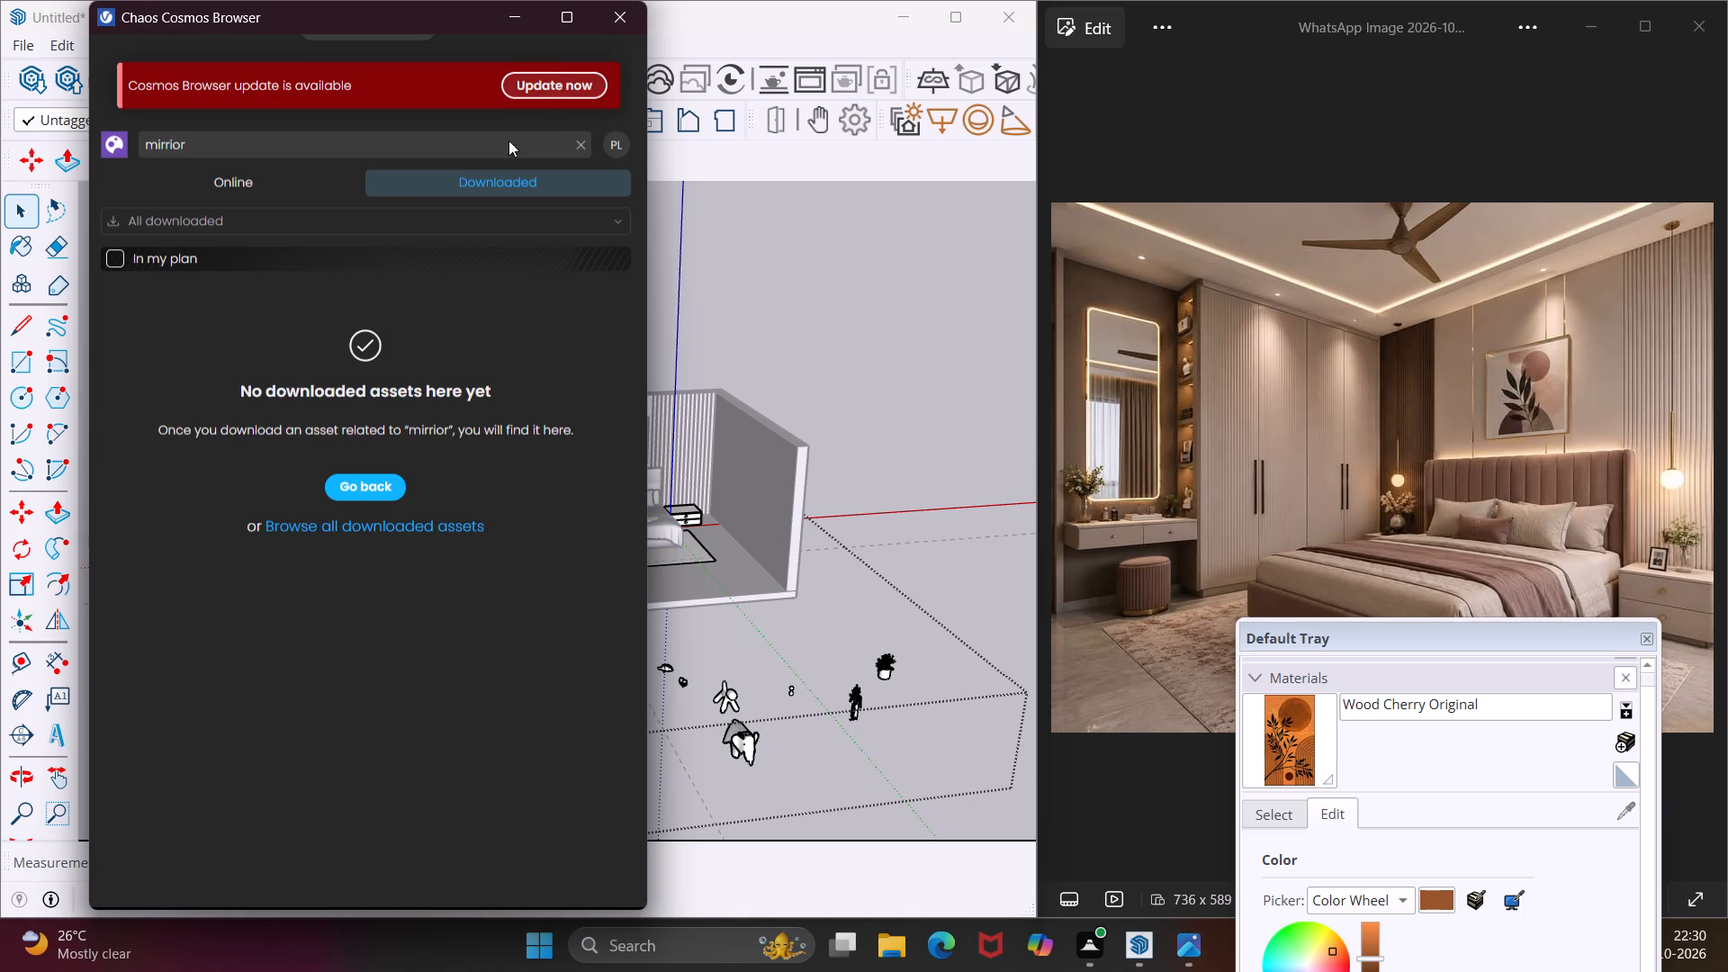
pyautogui.click(339, 211)
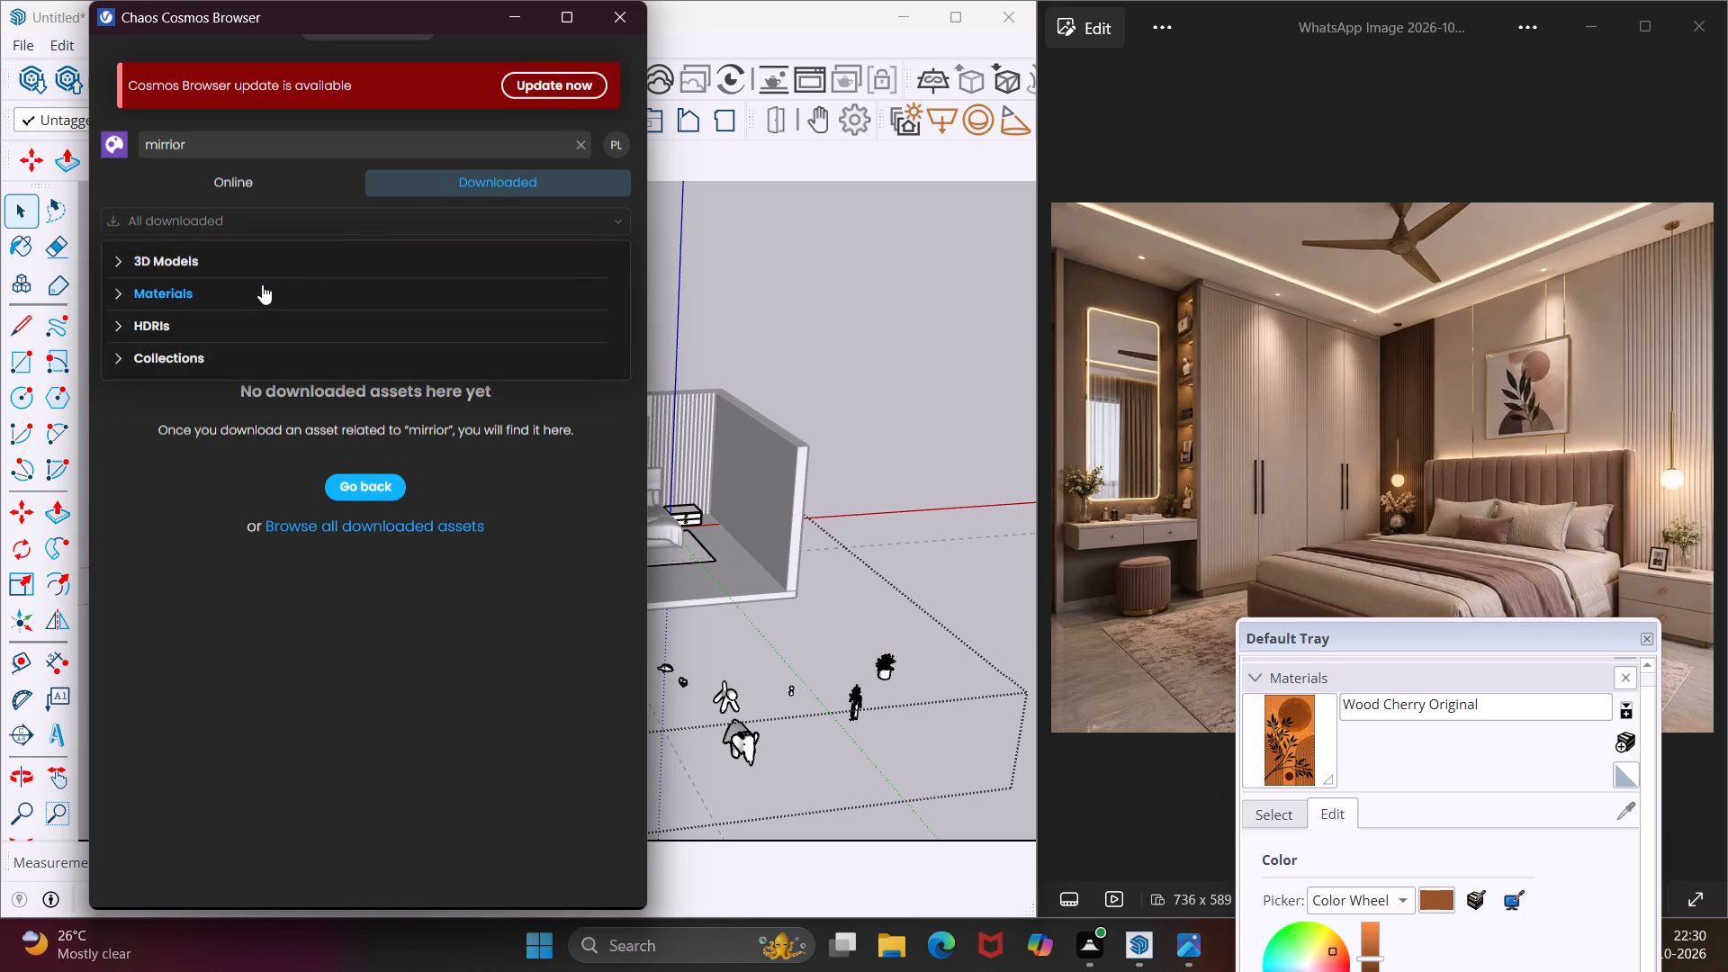
pyautogui.click(261, 265)
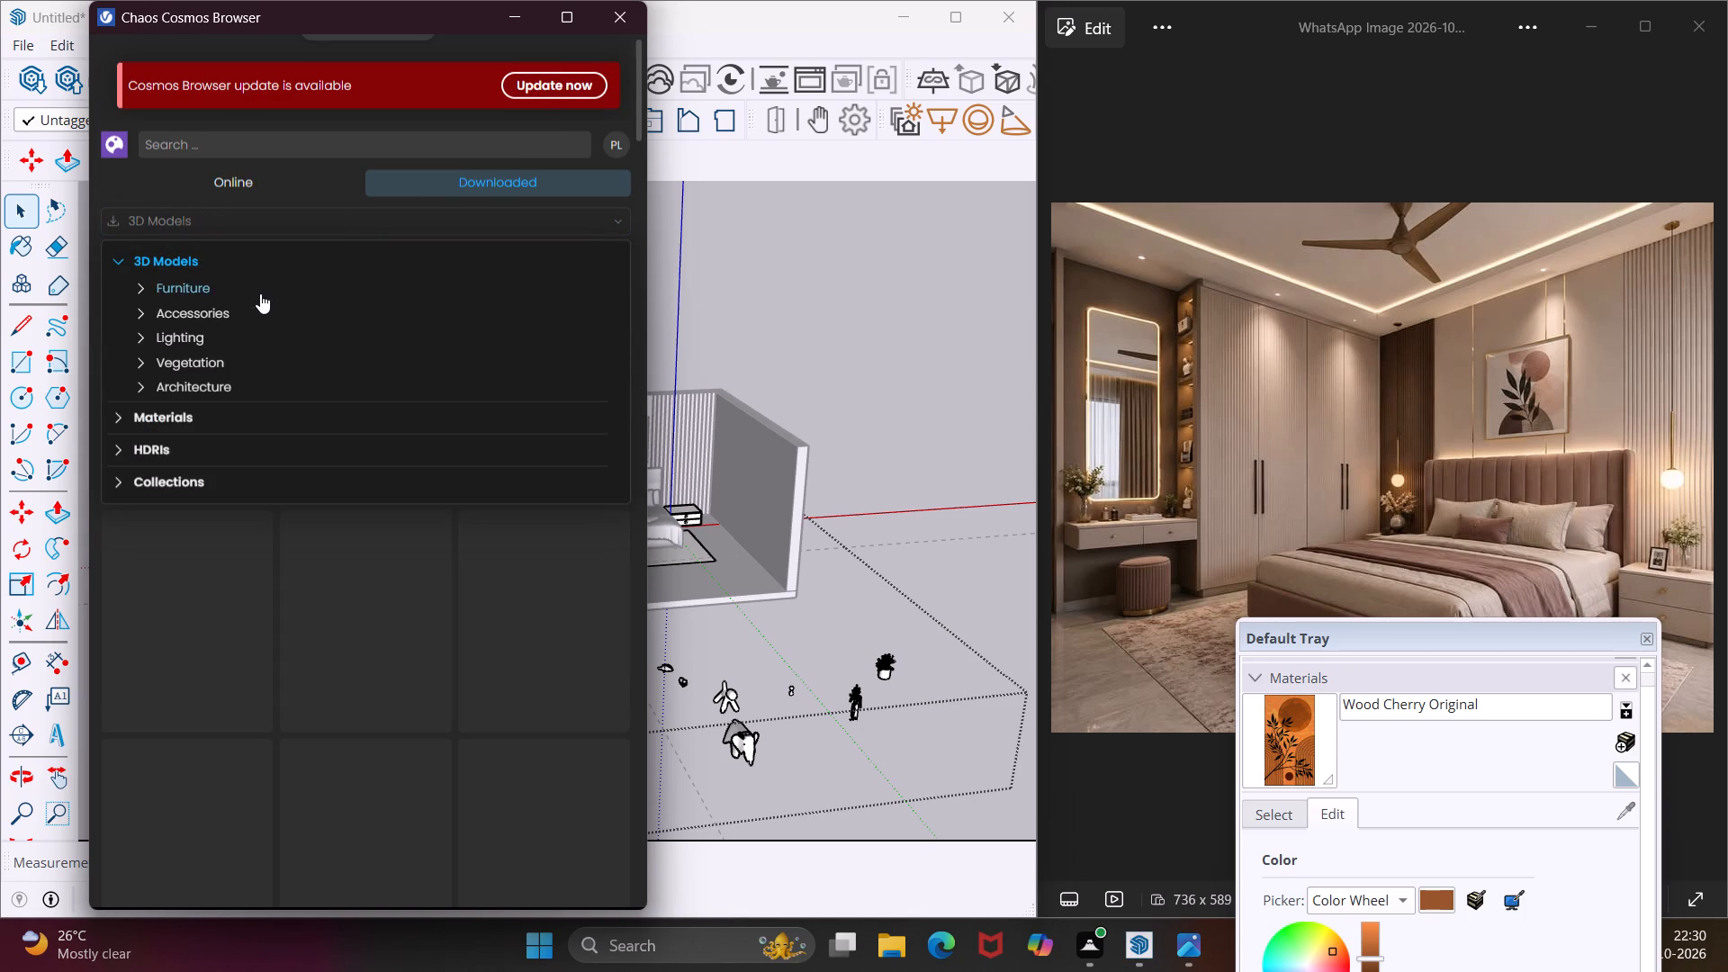
pyautogui.click(207, 360)
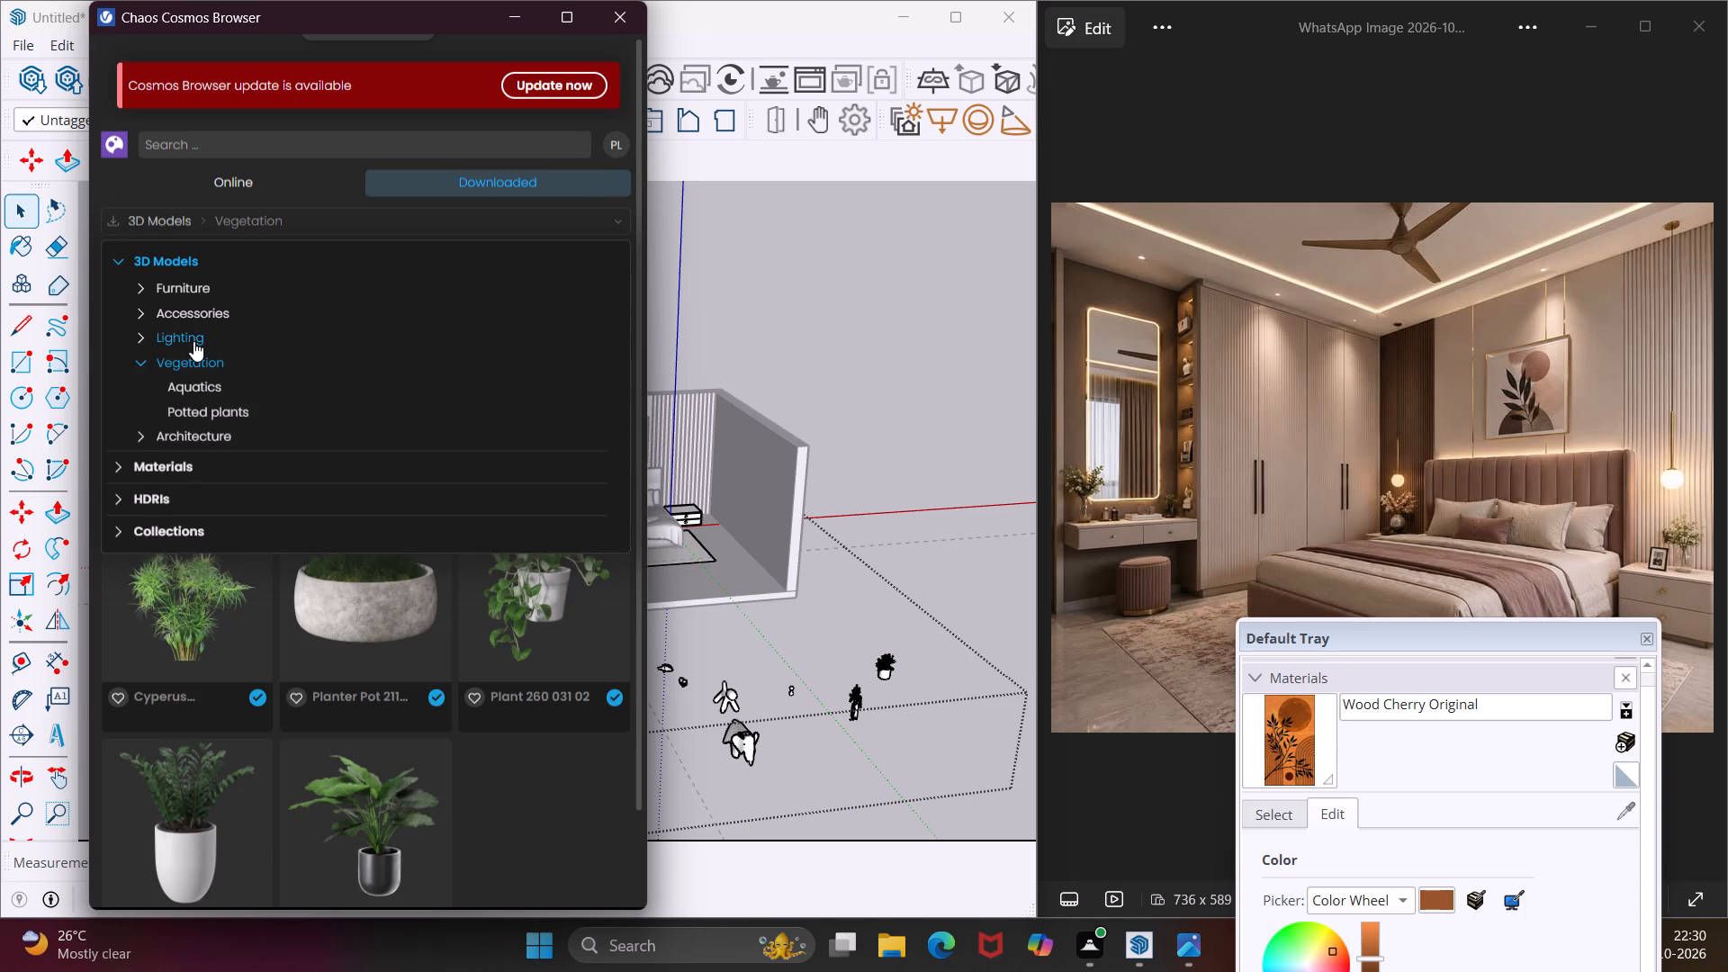
pyautogui.click(191, 338)
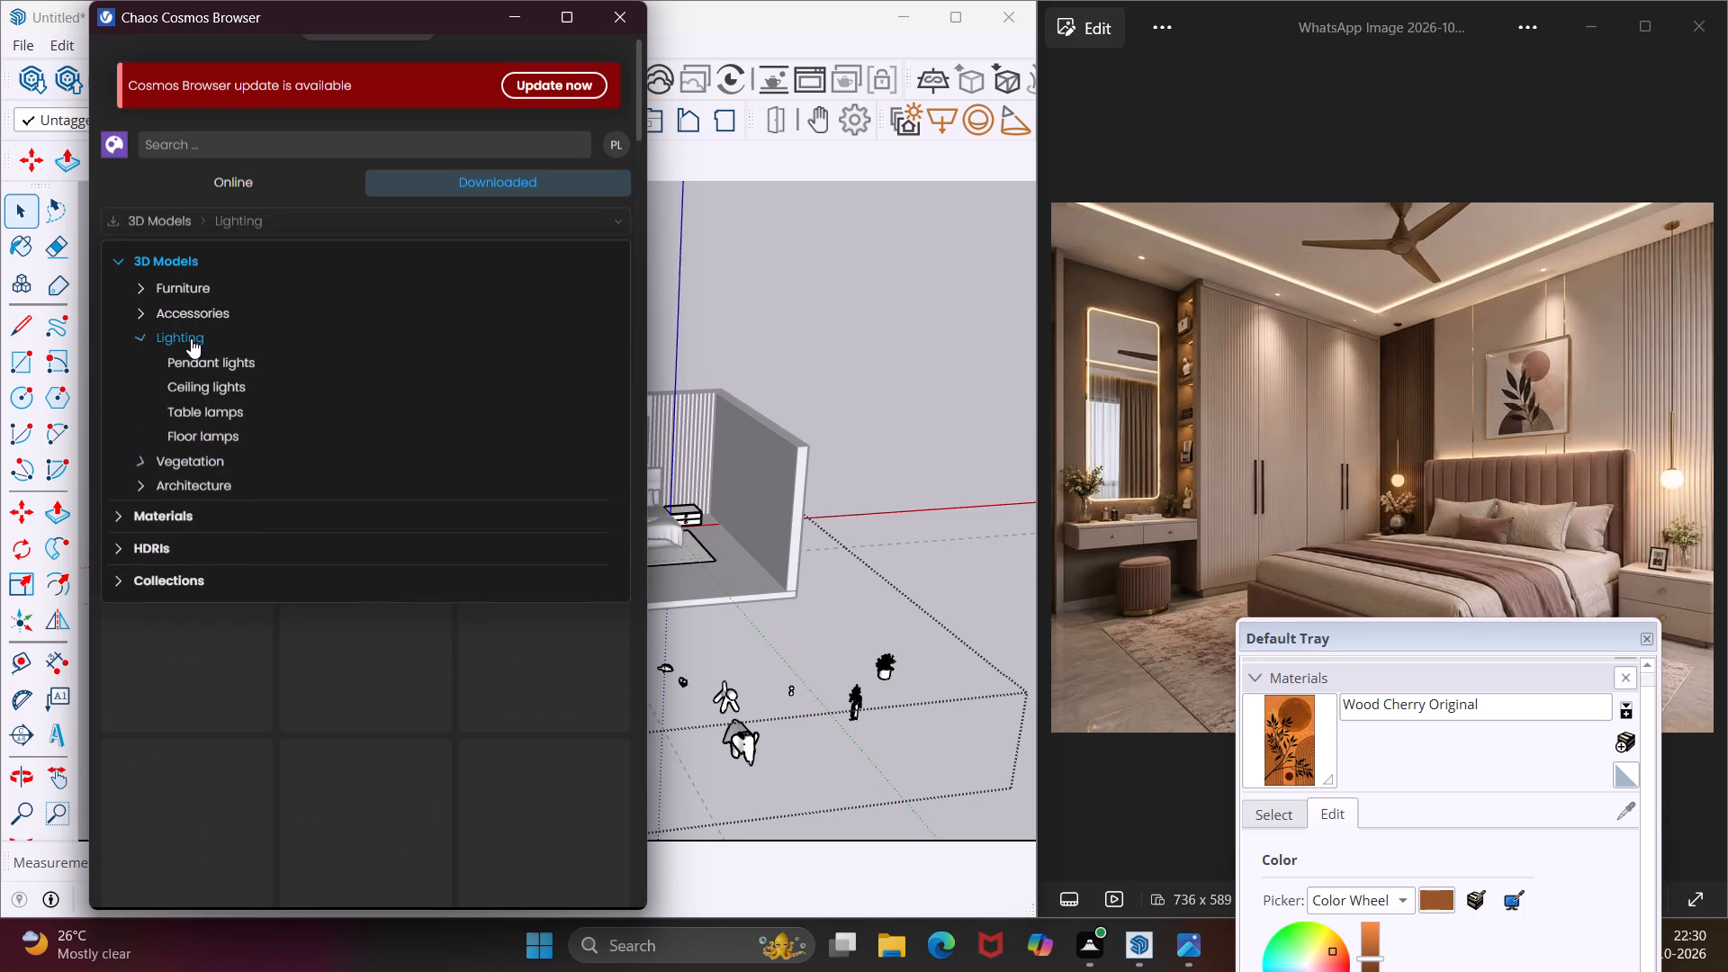
pyautogui.click(190, 319)
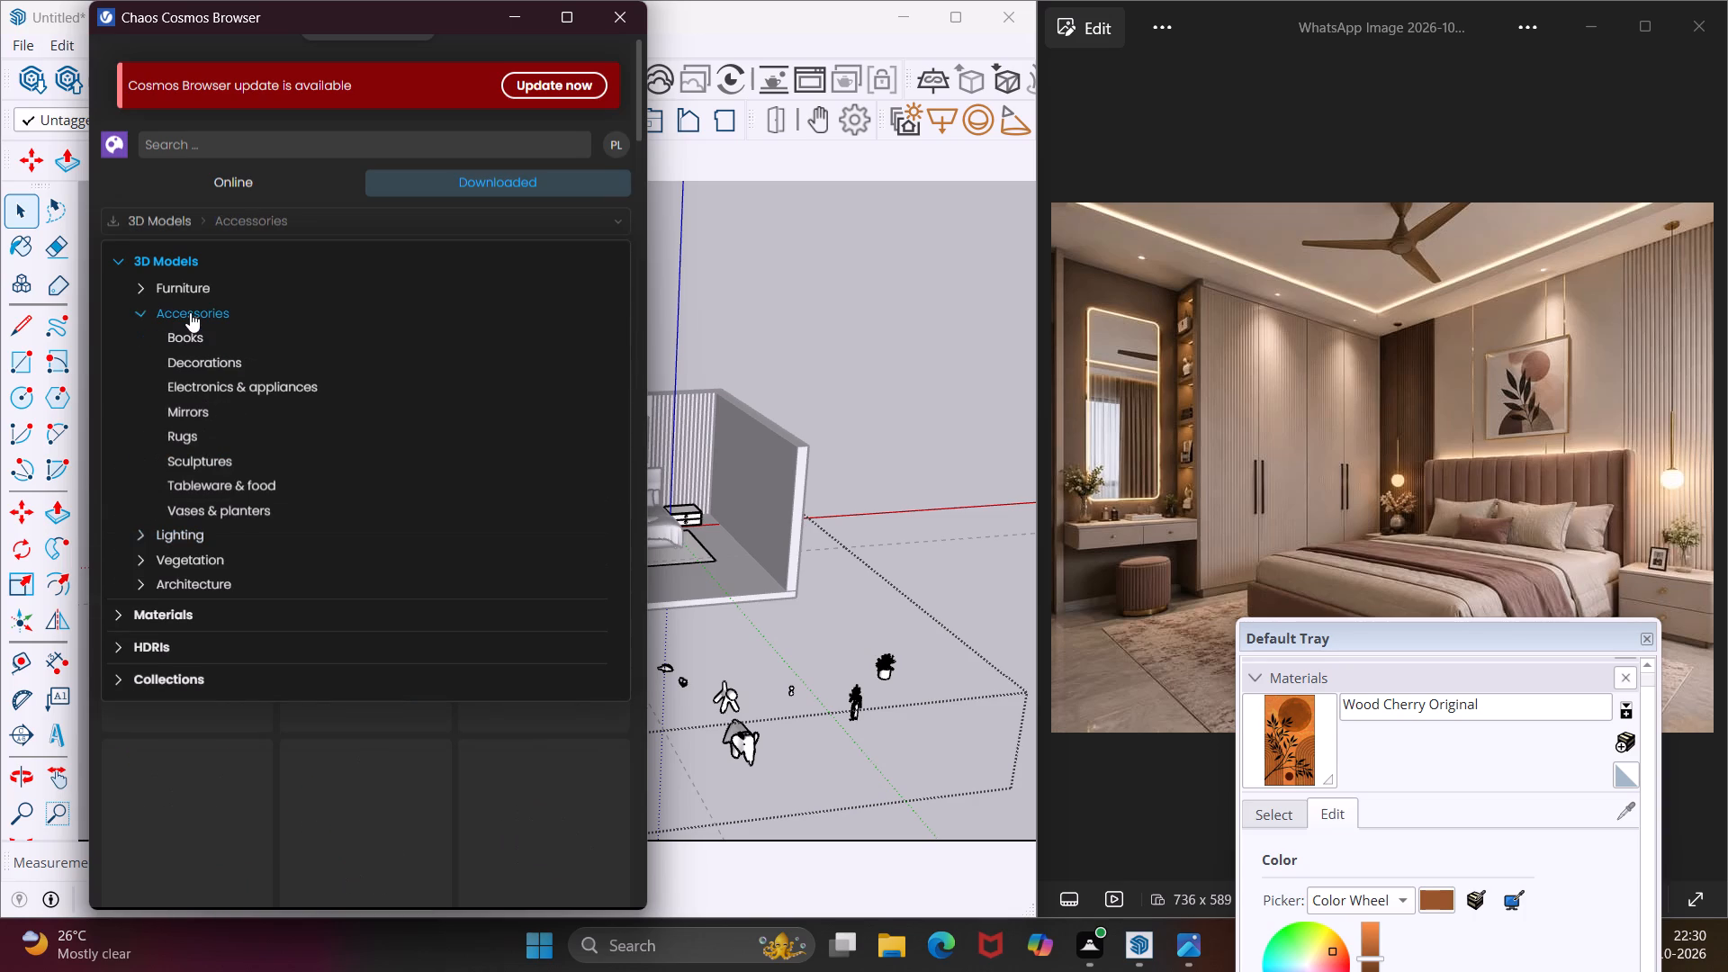
pyautogui.click(181, 413)
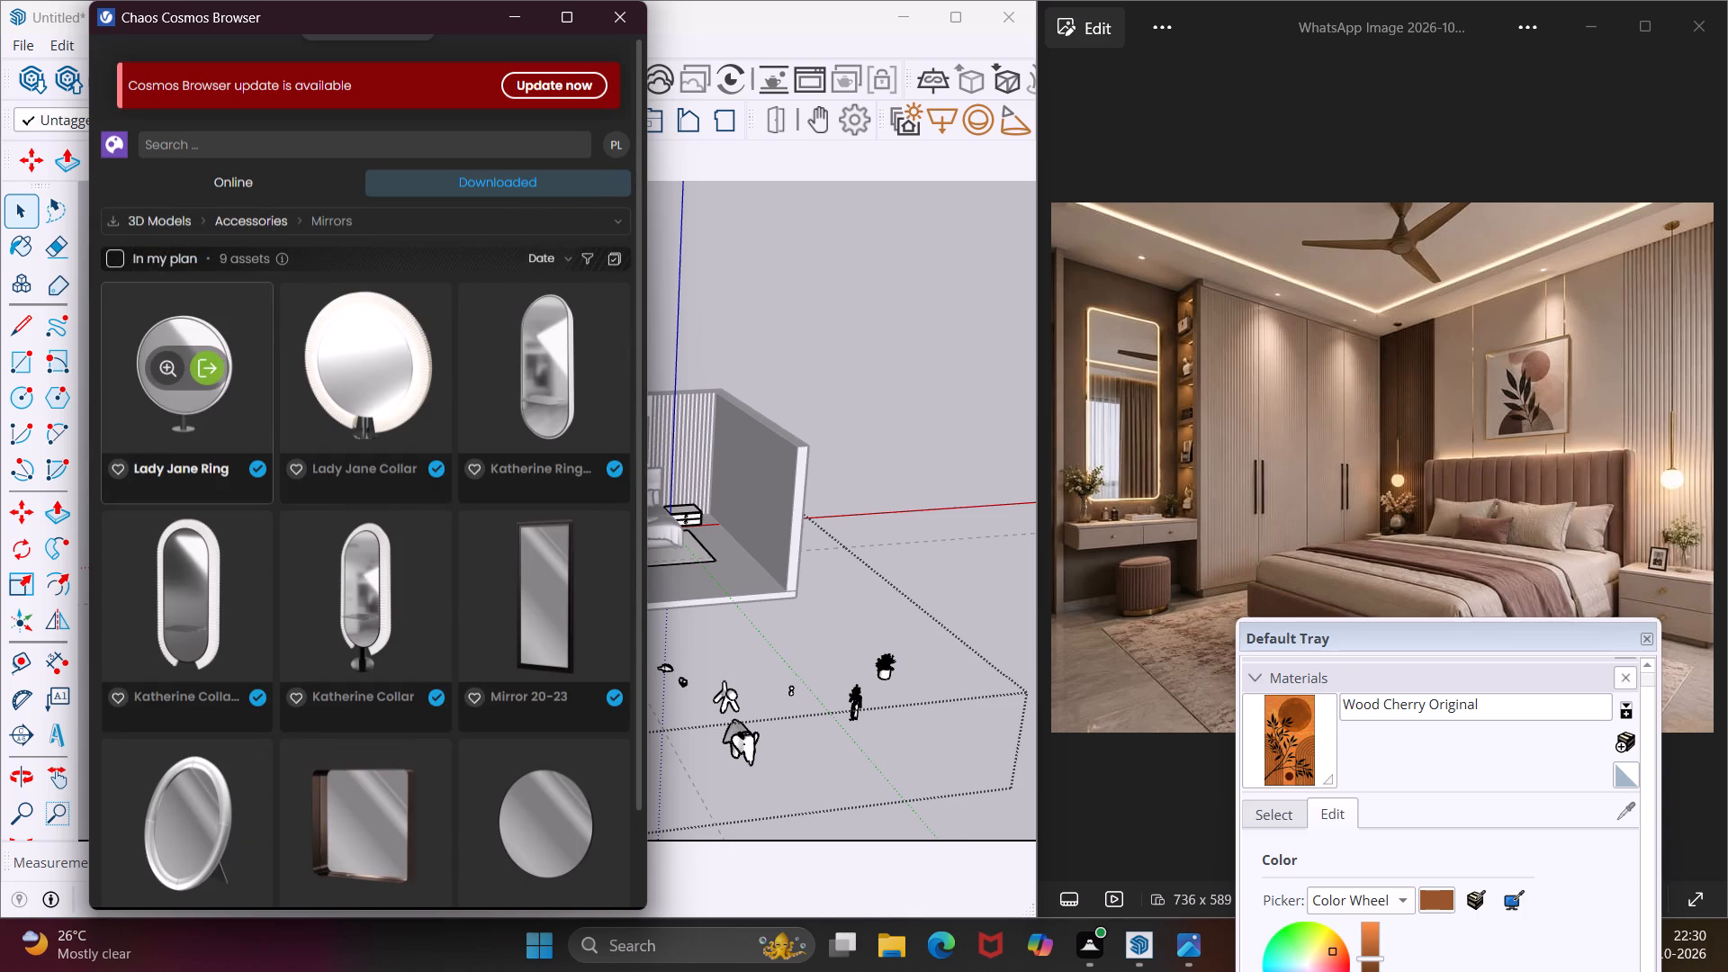
pyautogui.scroll(-4, 265, 600)
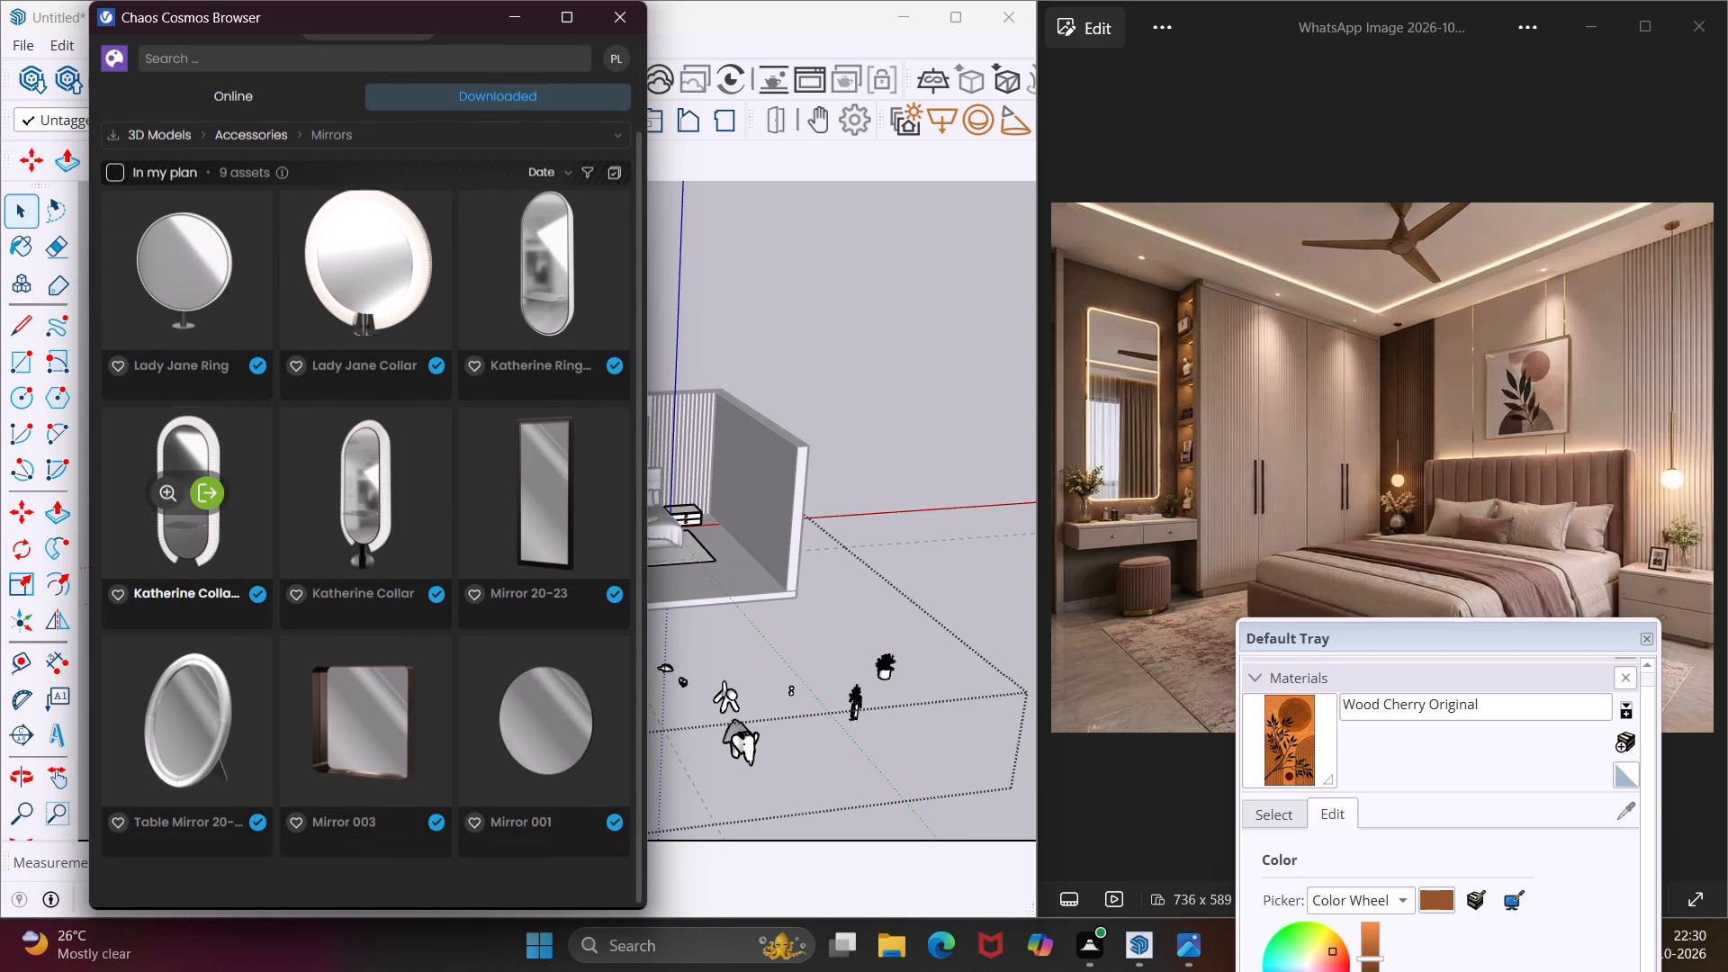
pyautogui.click(560, 505)
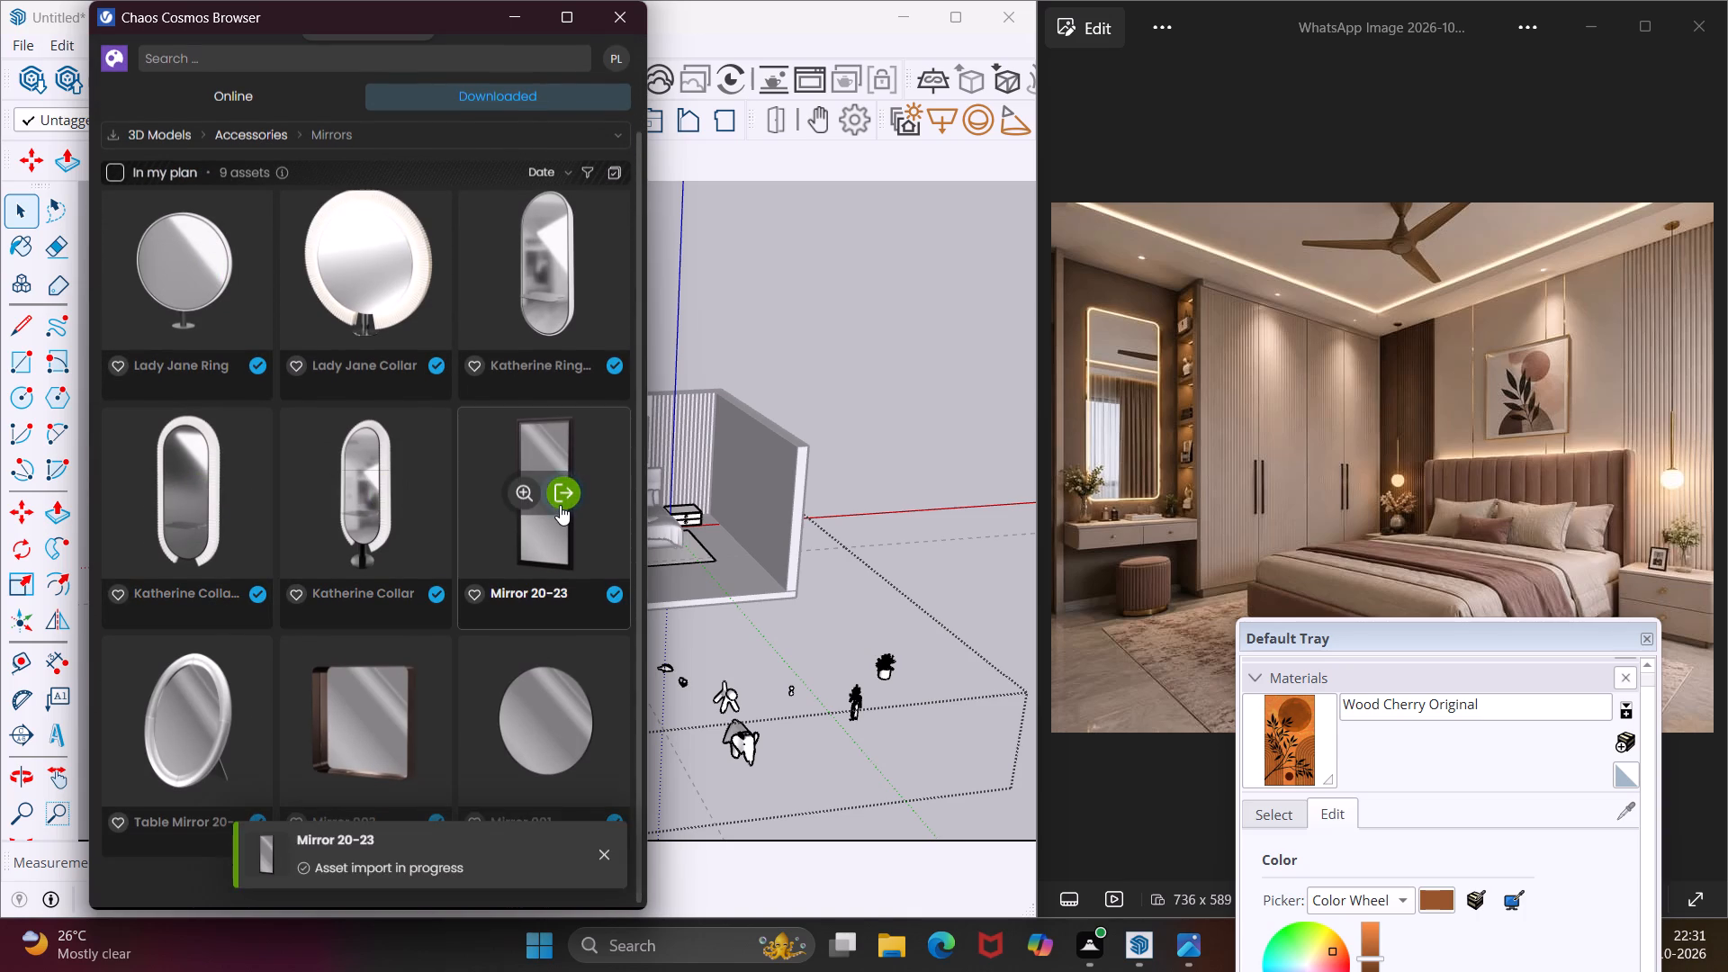
pyautogui.moveTo(603, 522); pyautogui.dragTo(458, 551, button='middle')
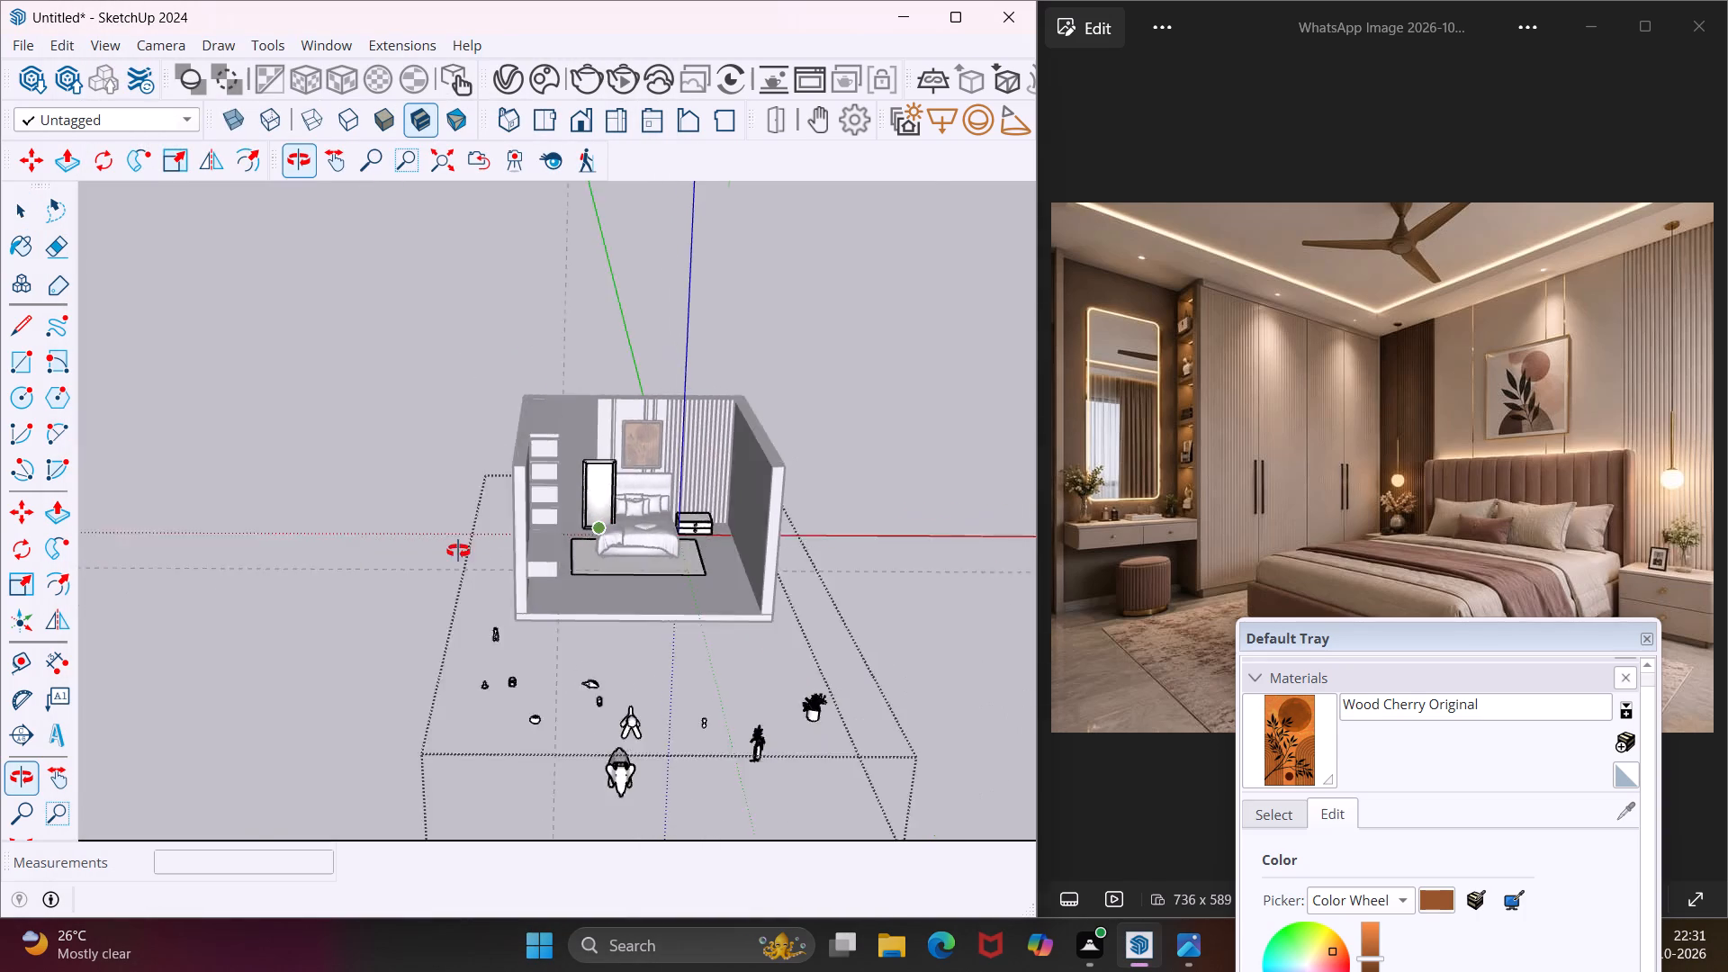
pyautogui.moveTo(458, 551); pyautogui.dragTo(346, 580, button='middle')
pyautogui.click(599, 707)
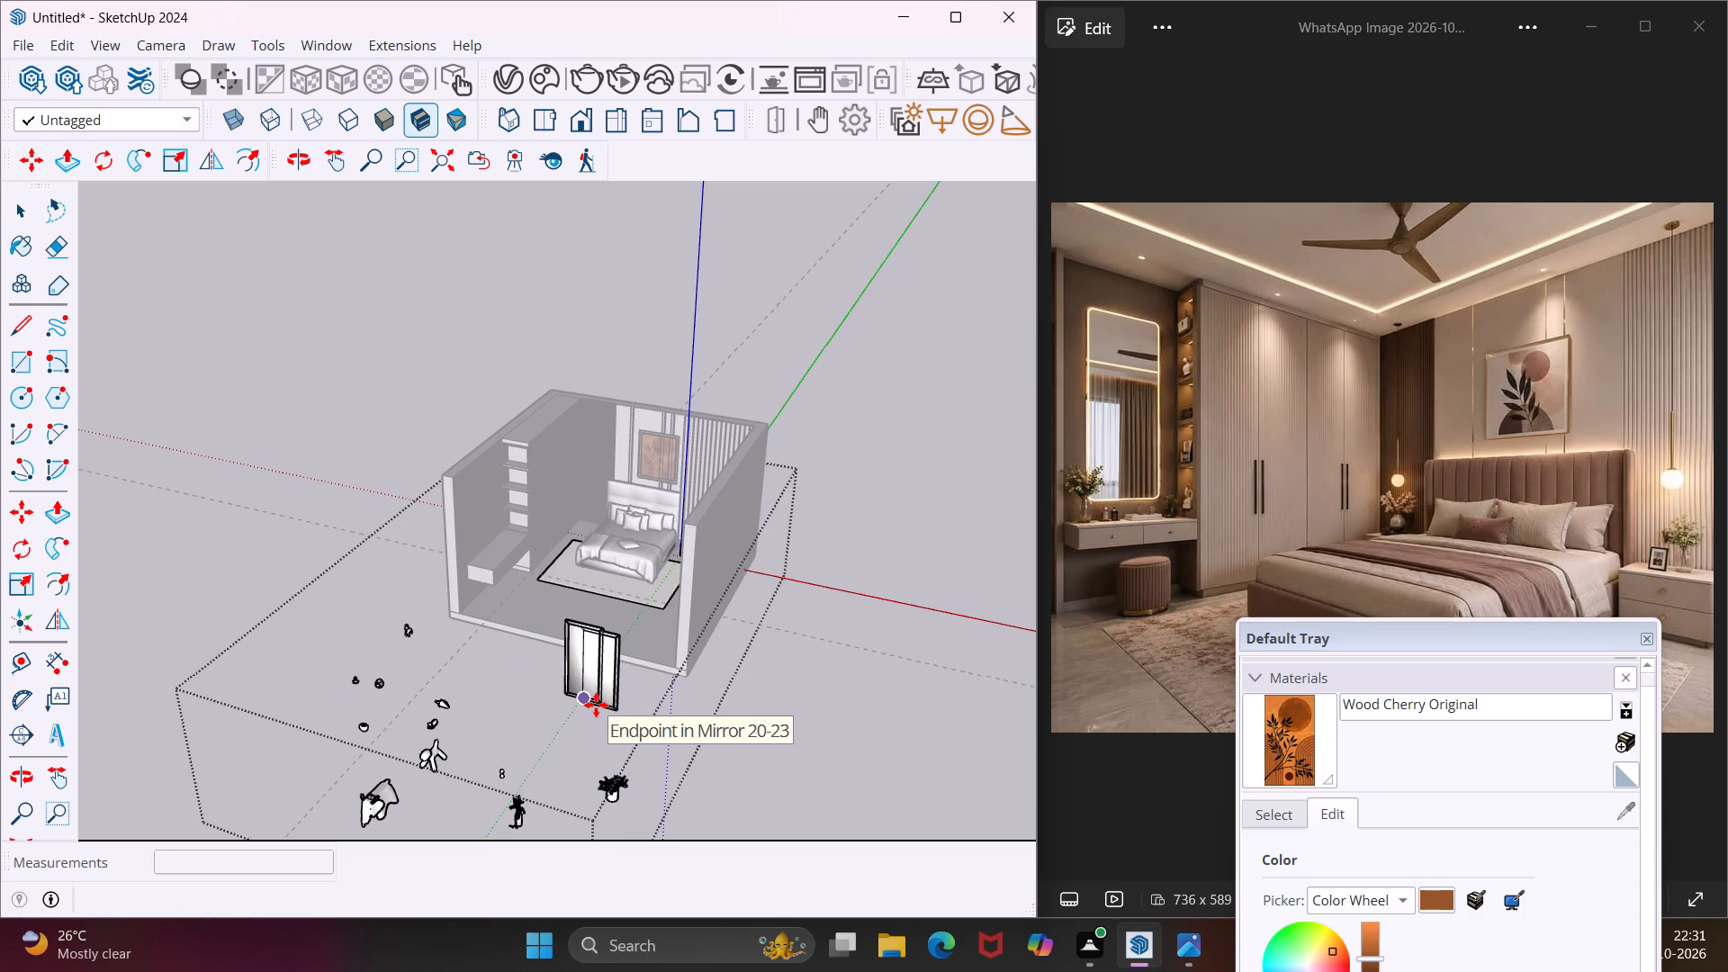
pyautogui.press('Escape')
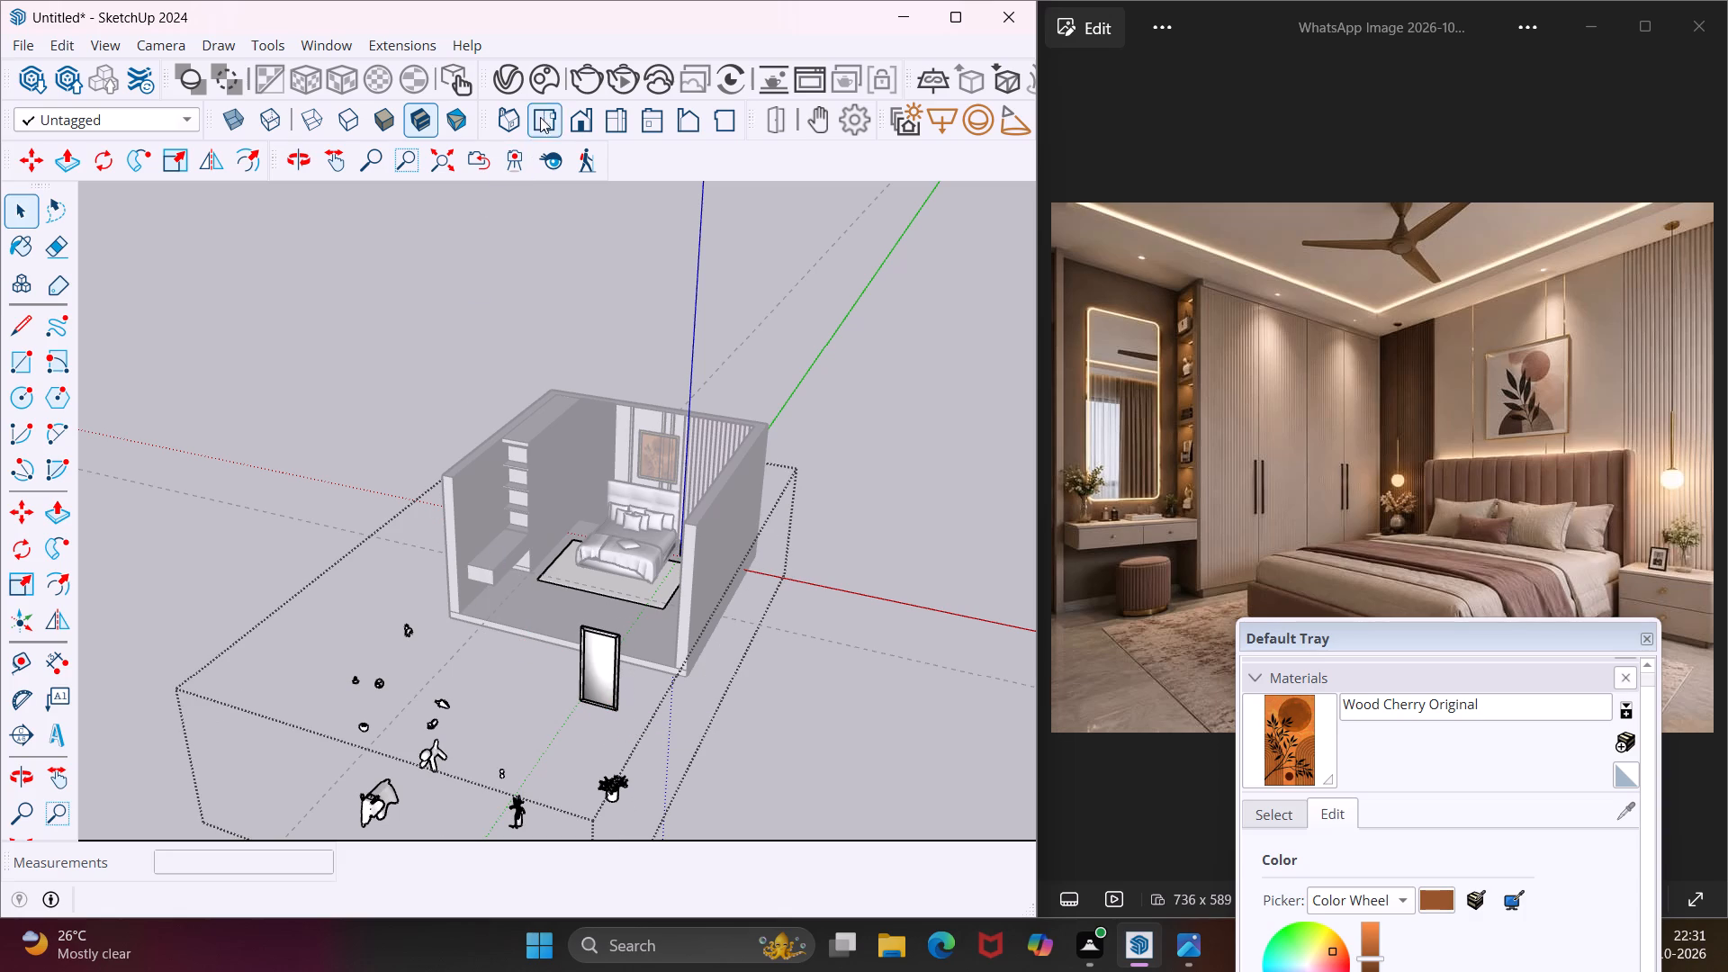
# Import Pouf 298 006 from the downloaded Cosmos Sofas & armchairs, place it on the floor beside the dressing table, and close the browser.
pyautogui.click(540, 88)
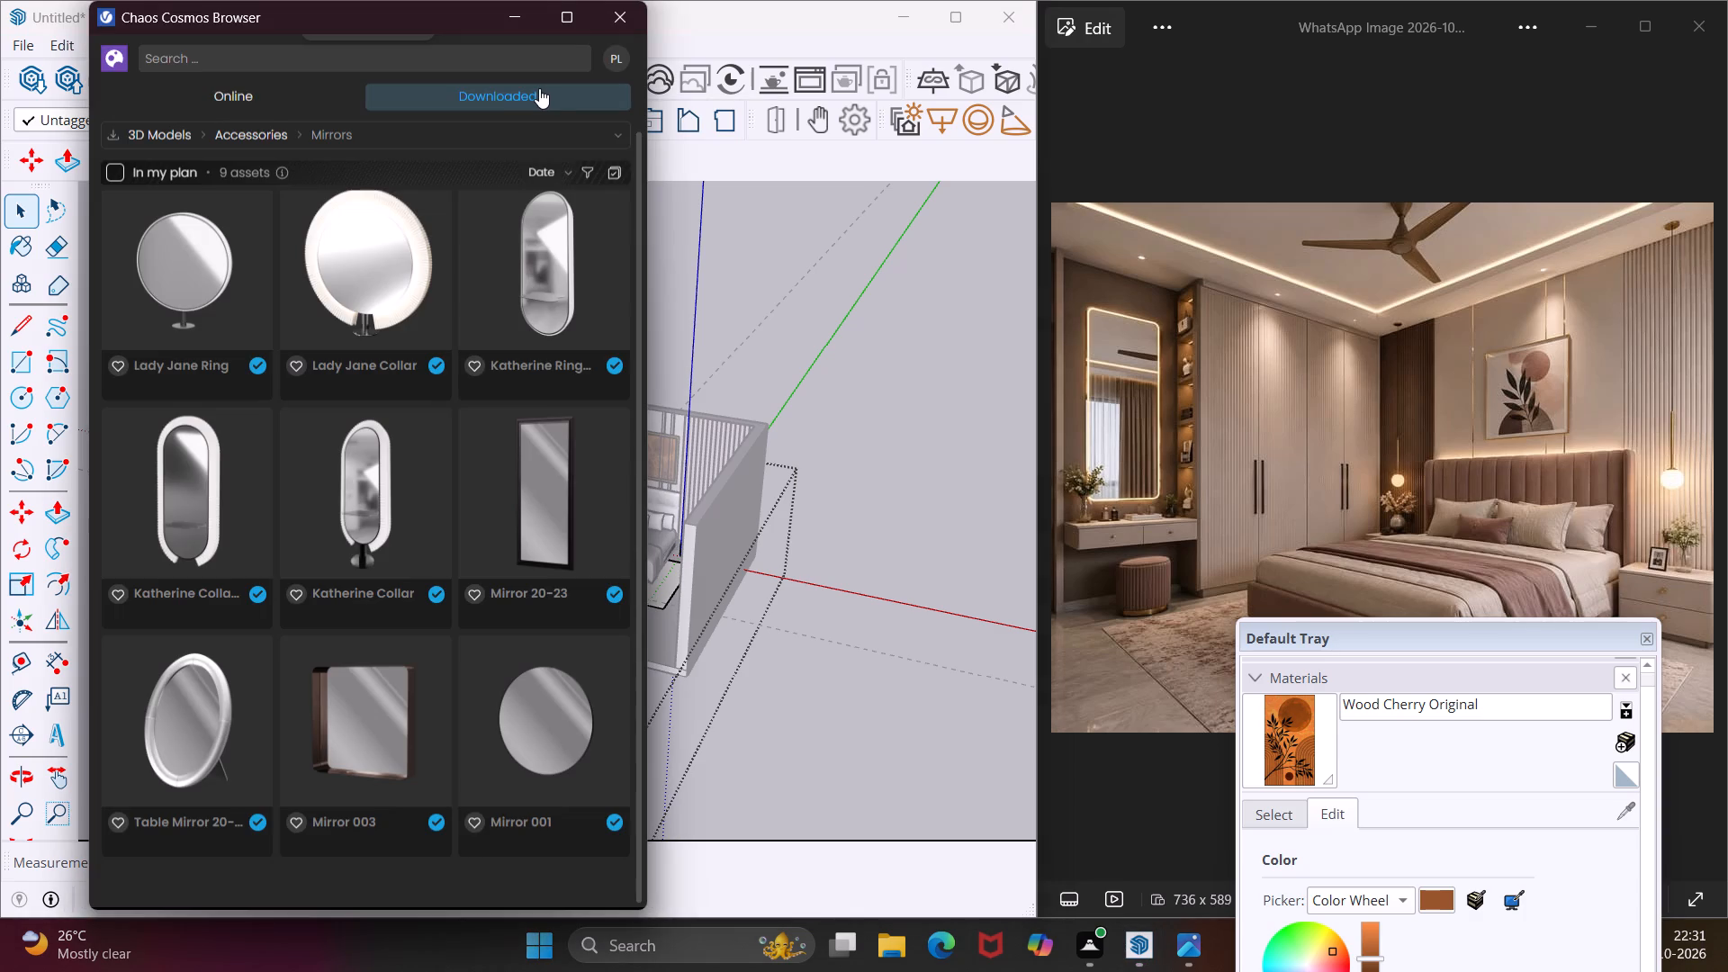
pyautogui.click(450, 136)
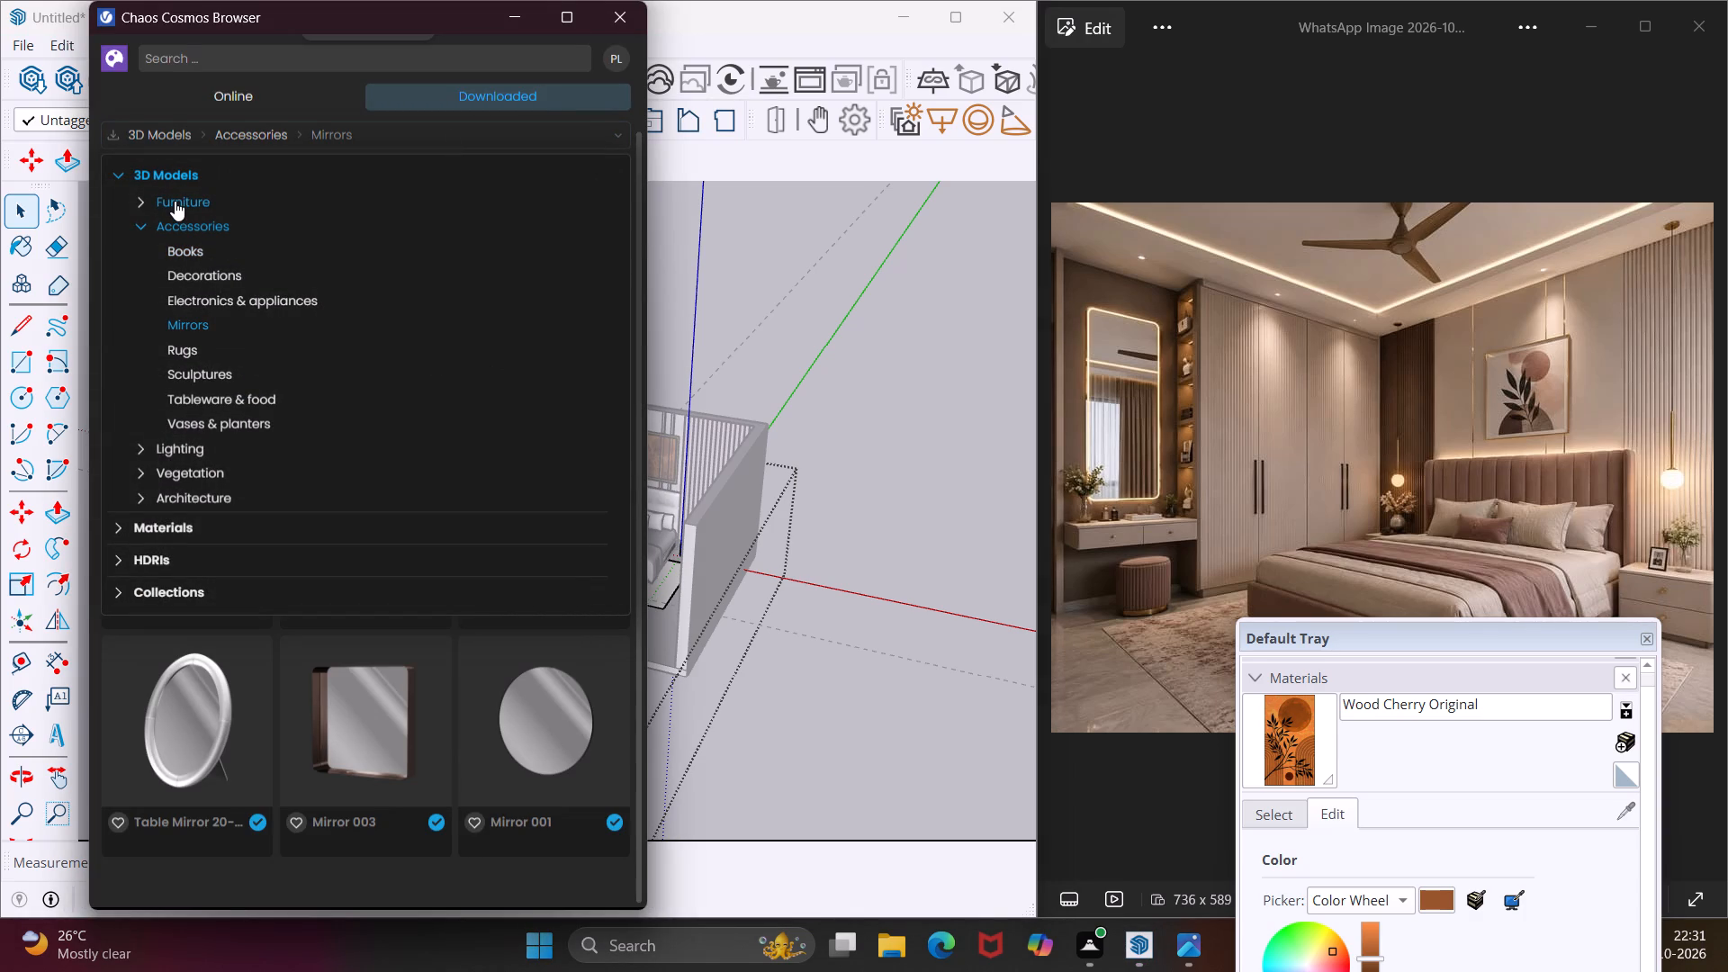
pyautogui.scroll(3, 174, 200)
pyautogui.click(139, 200)
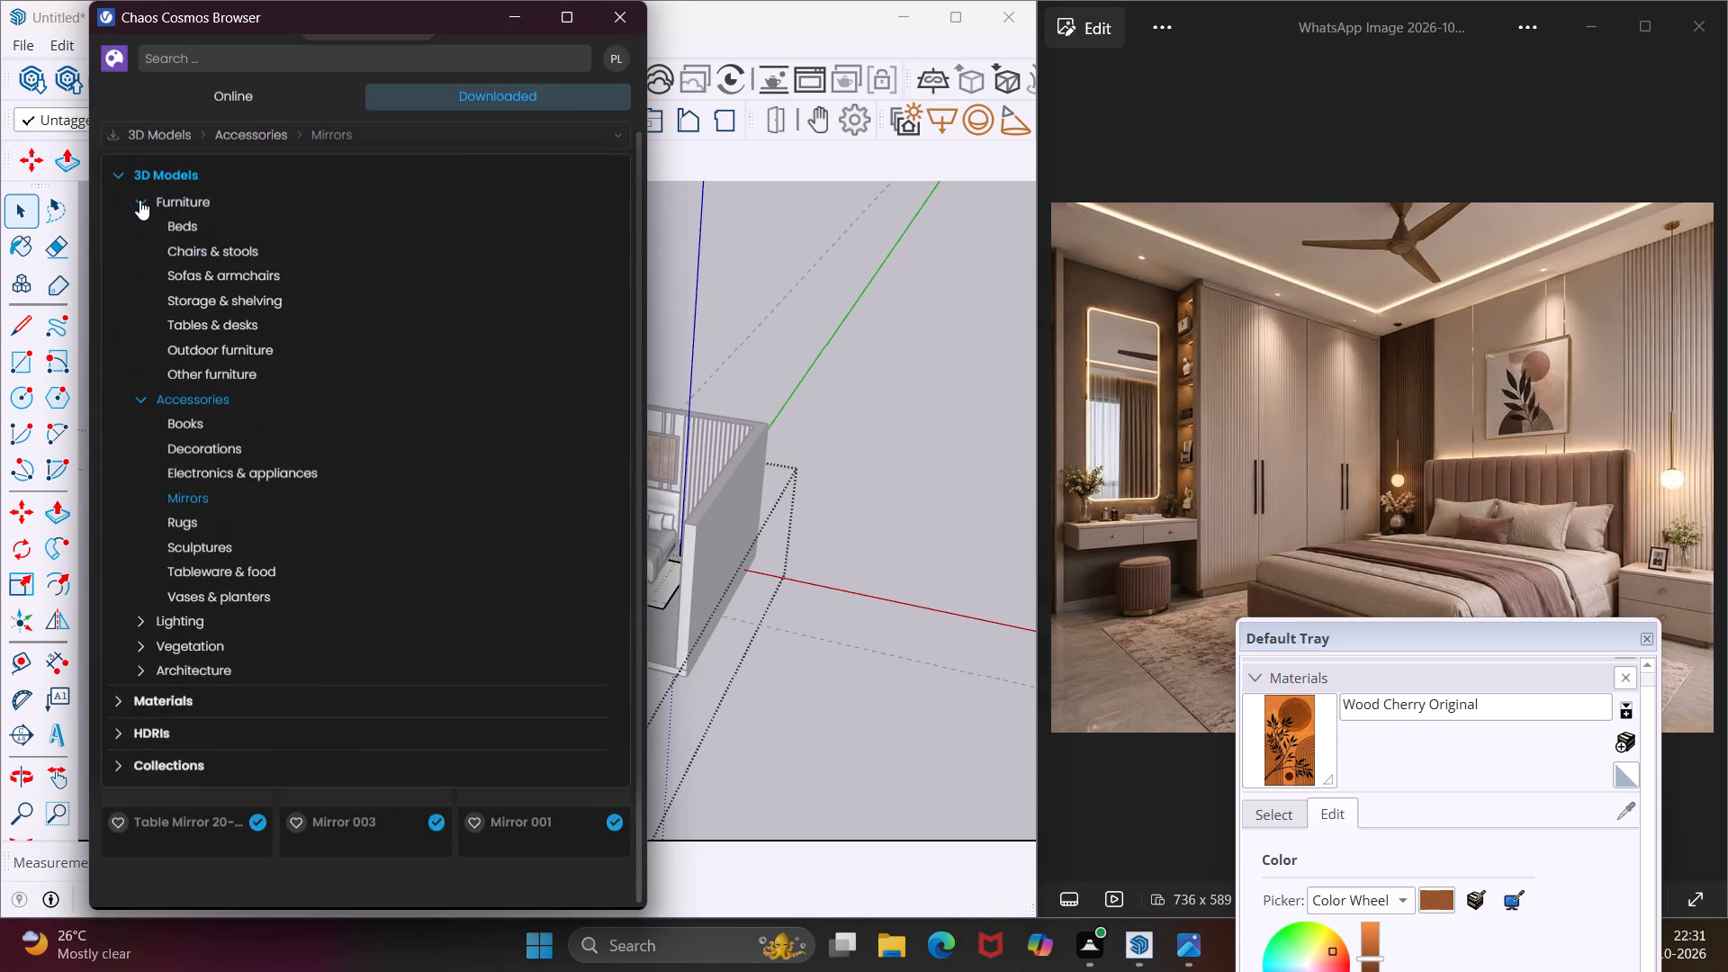
pyautogui.click(207, 257)
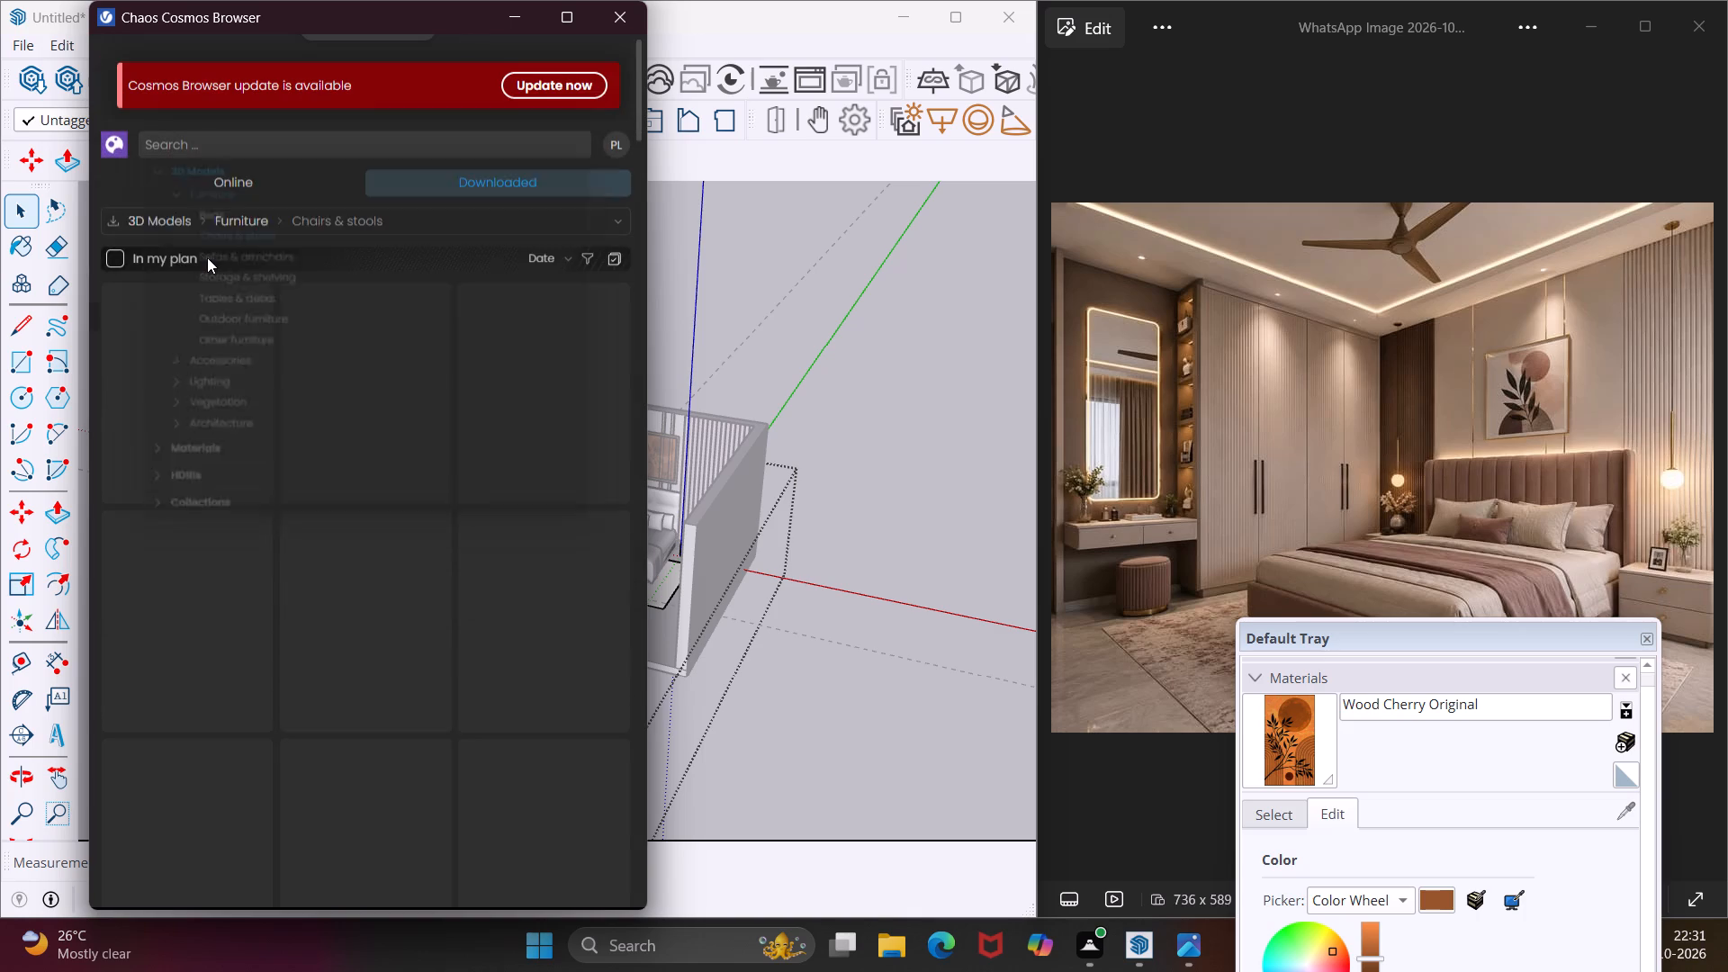
pyautogui.click(394, 217)
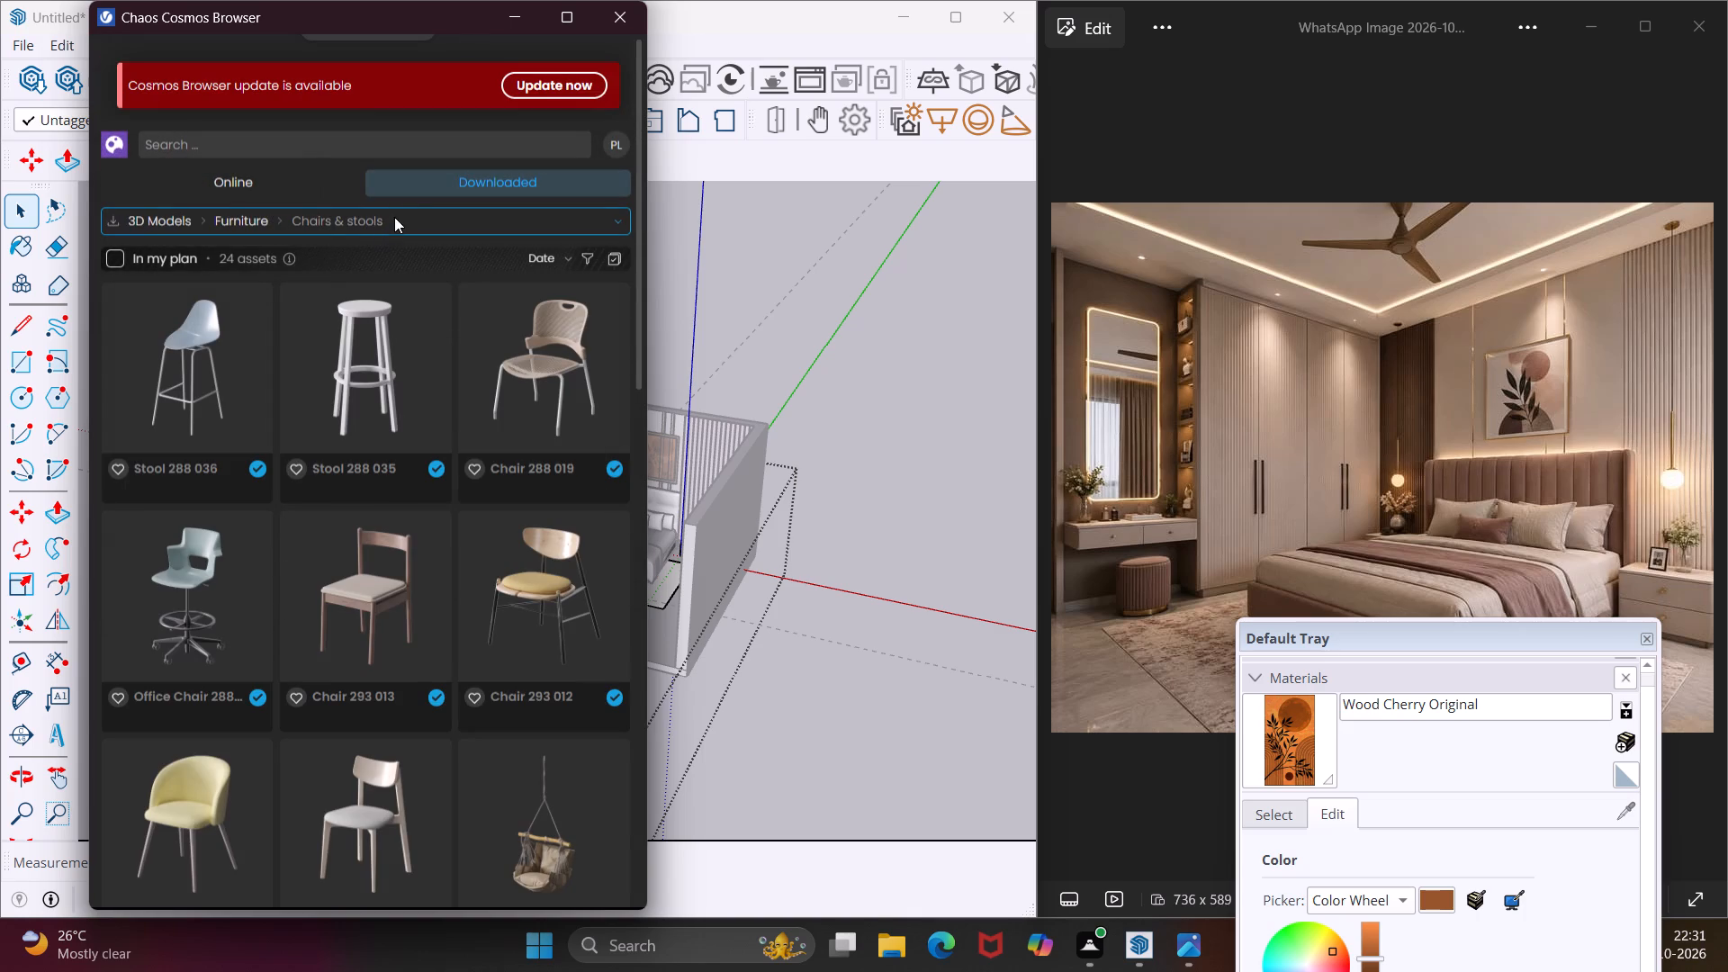
pyautogui.click(255, 362)
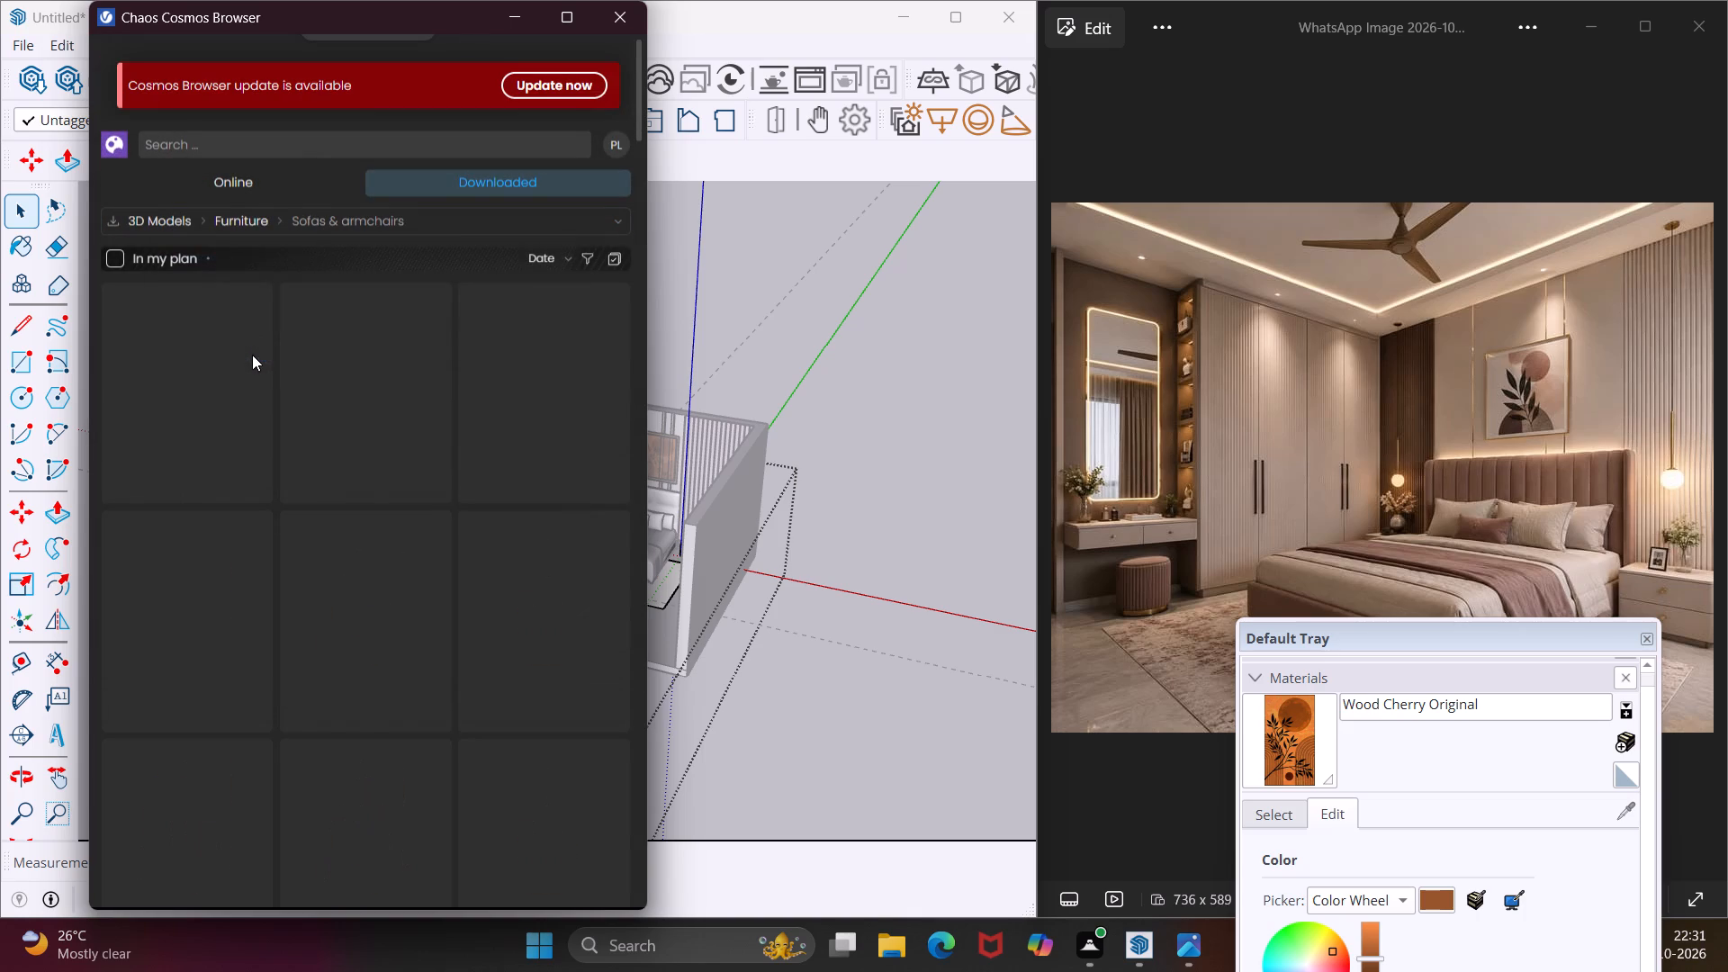
pyautogui.scroll(-5, 328, 364)
pyautogui.scroll(1, 329, 366)
pyautogui.scroll(-4, 329, 366)
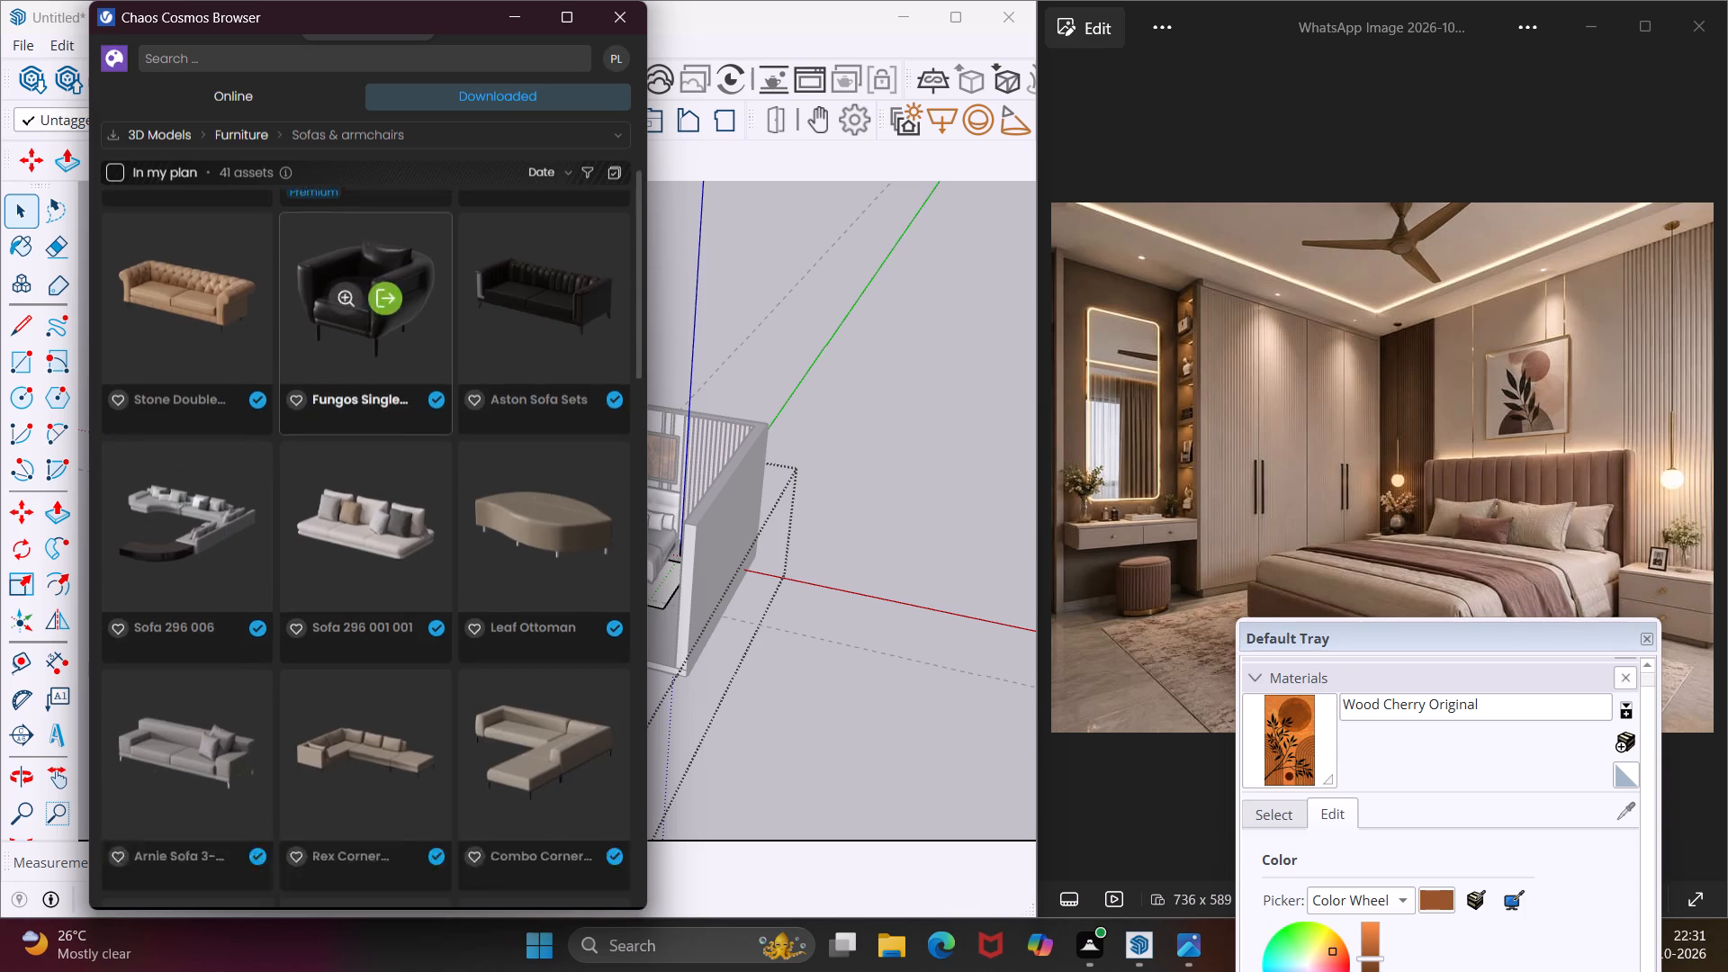
pyautogui.scroll(-4, 329, 366)
pyautogui.scroll(2, 329, 366)
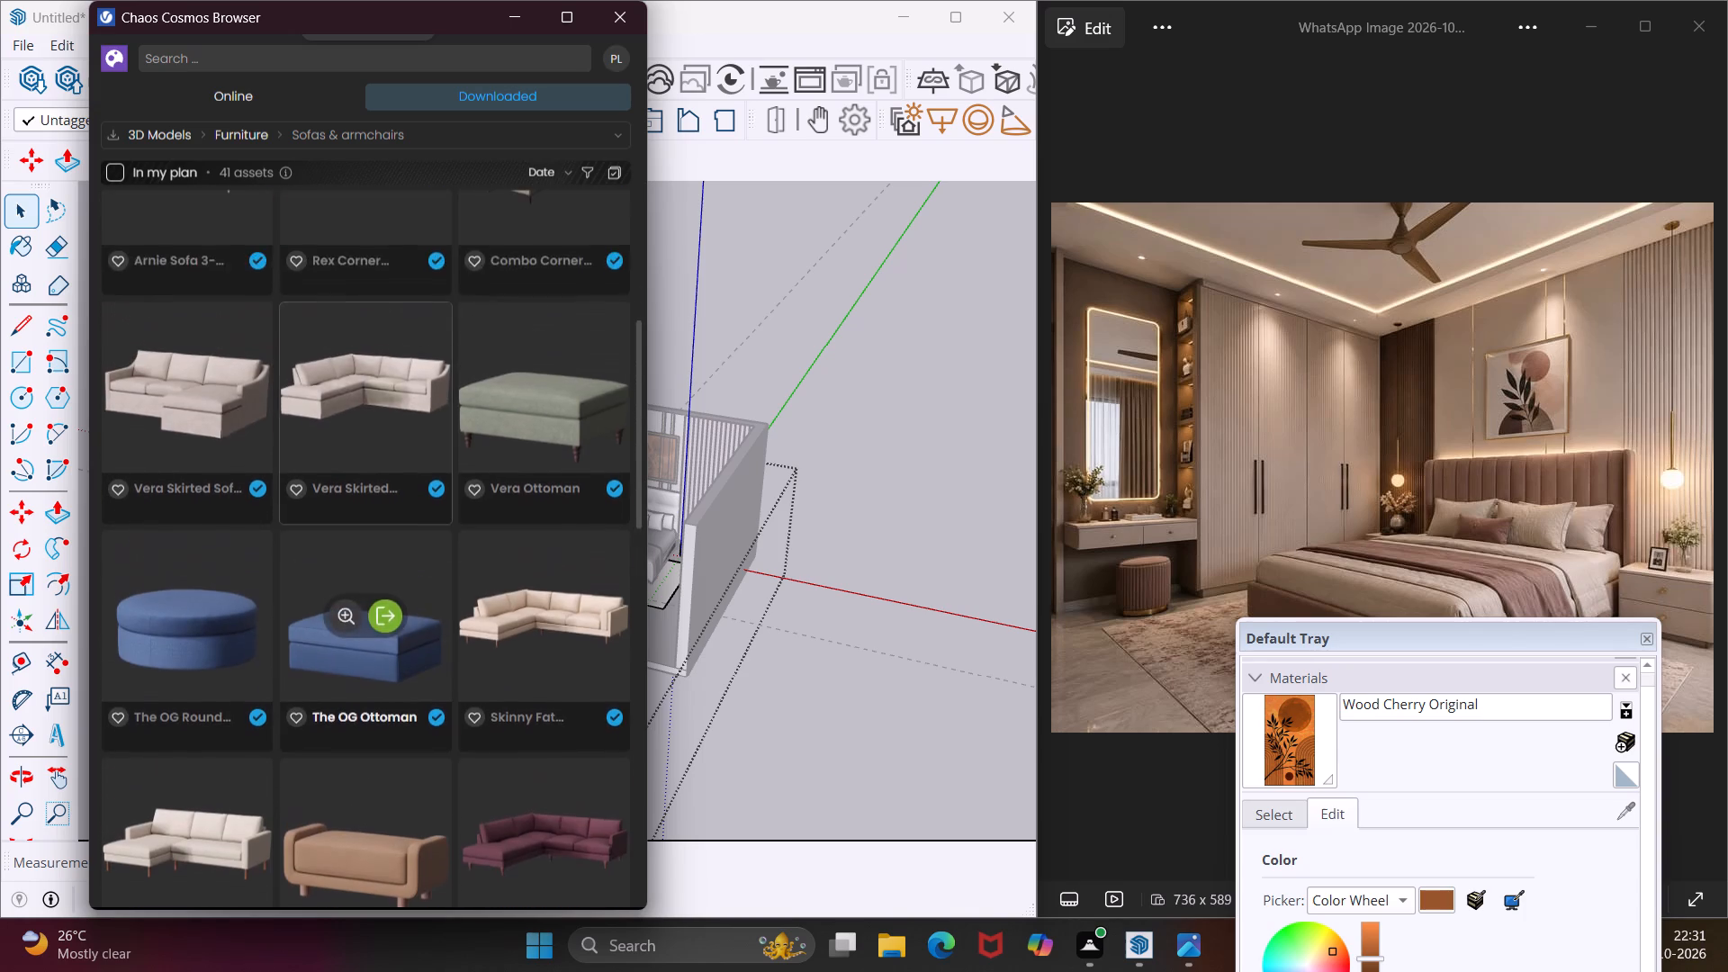
pyautogui.scroll(-12, 329, 366)
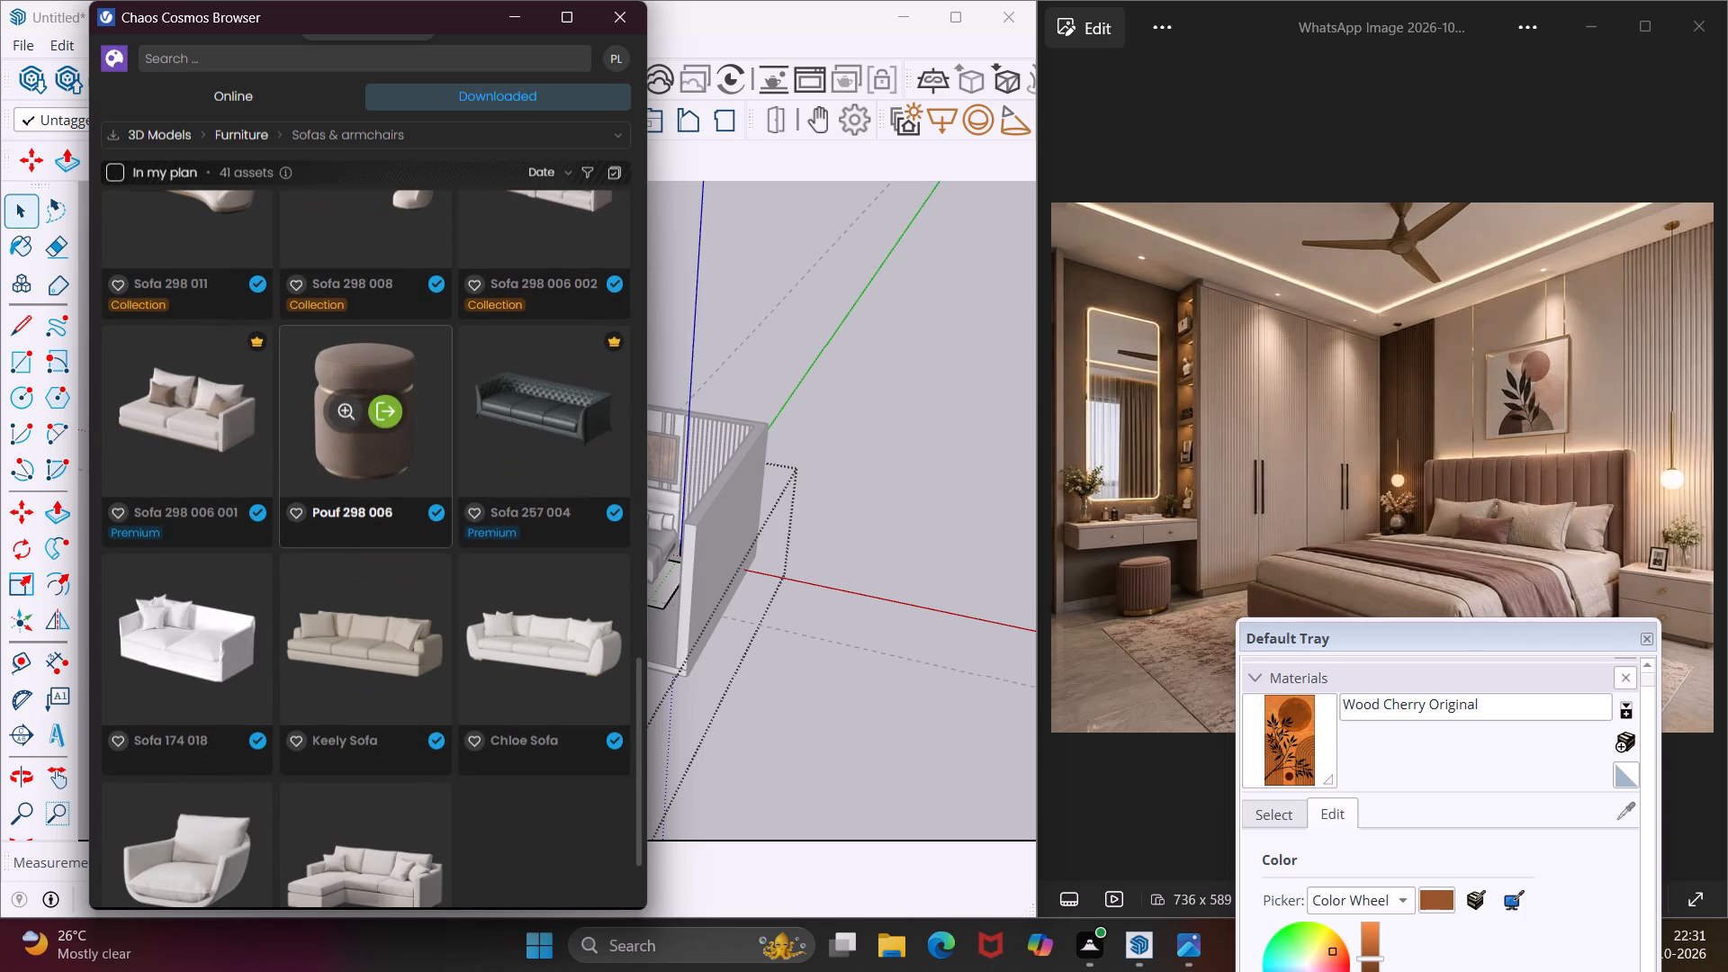
pyautogui.click(384, 414)
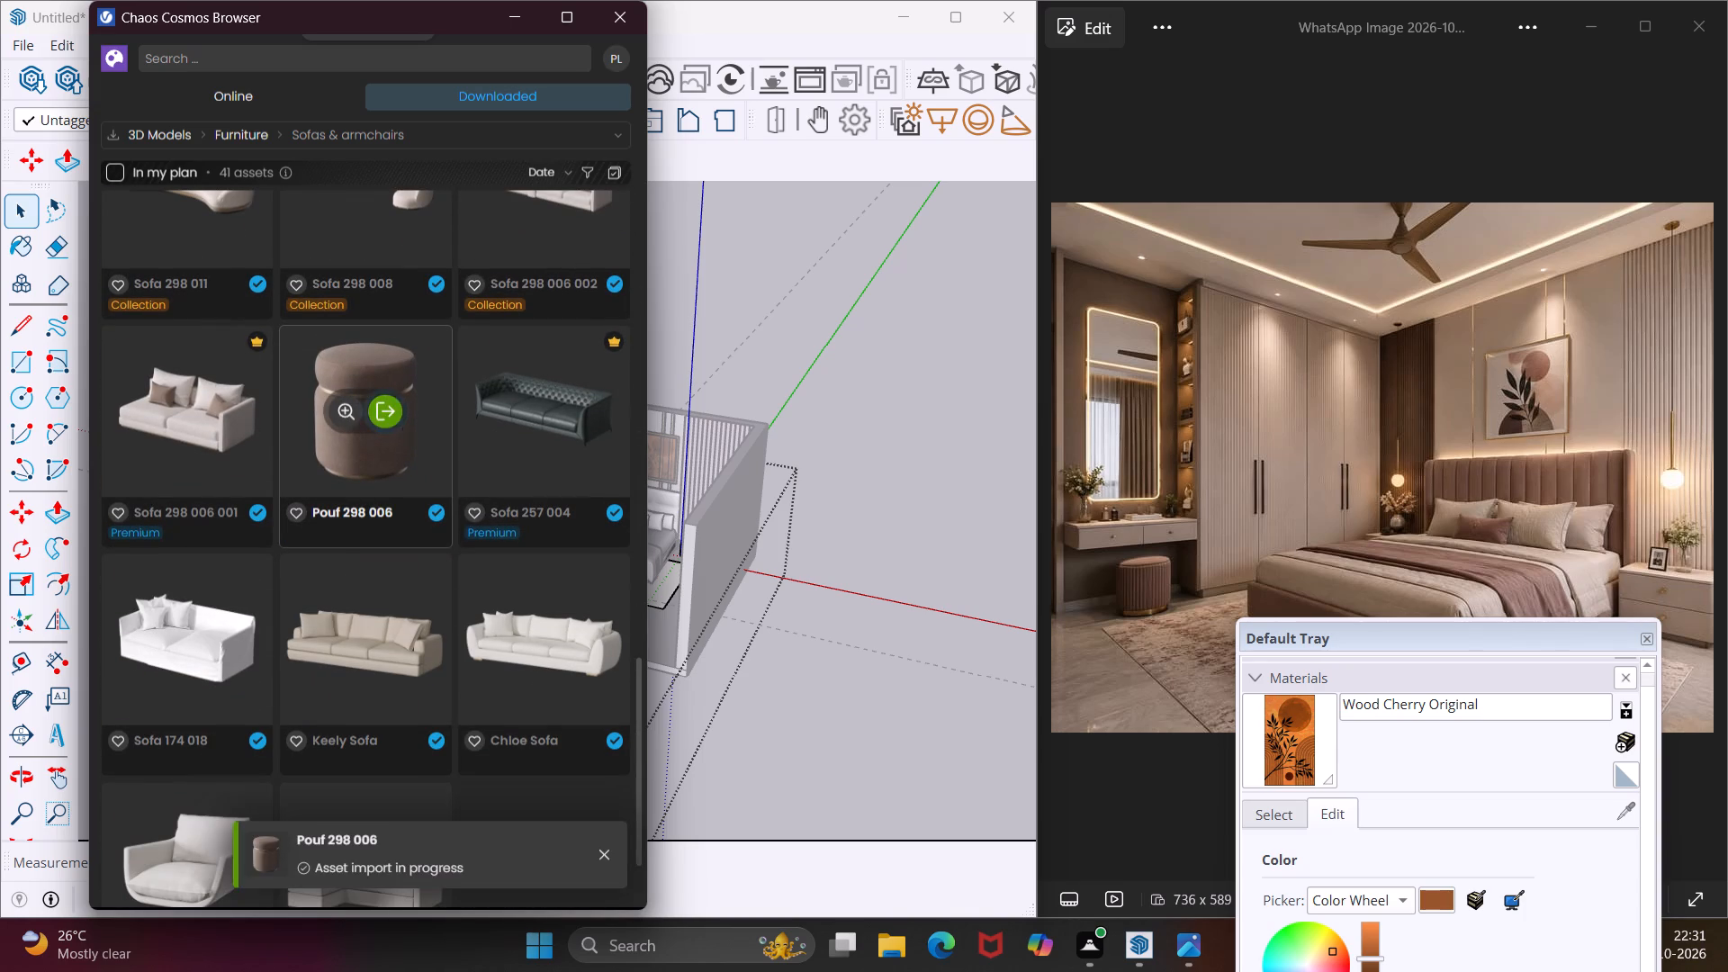
pyautogui.scroll(14, 521, 580)
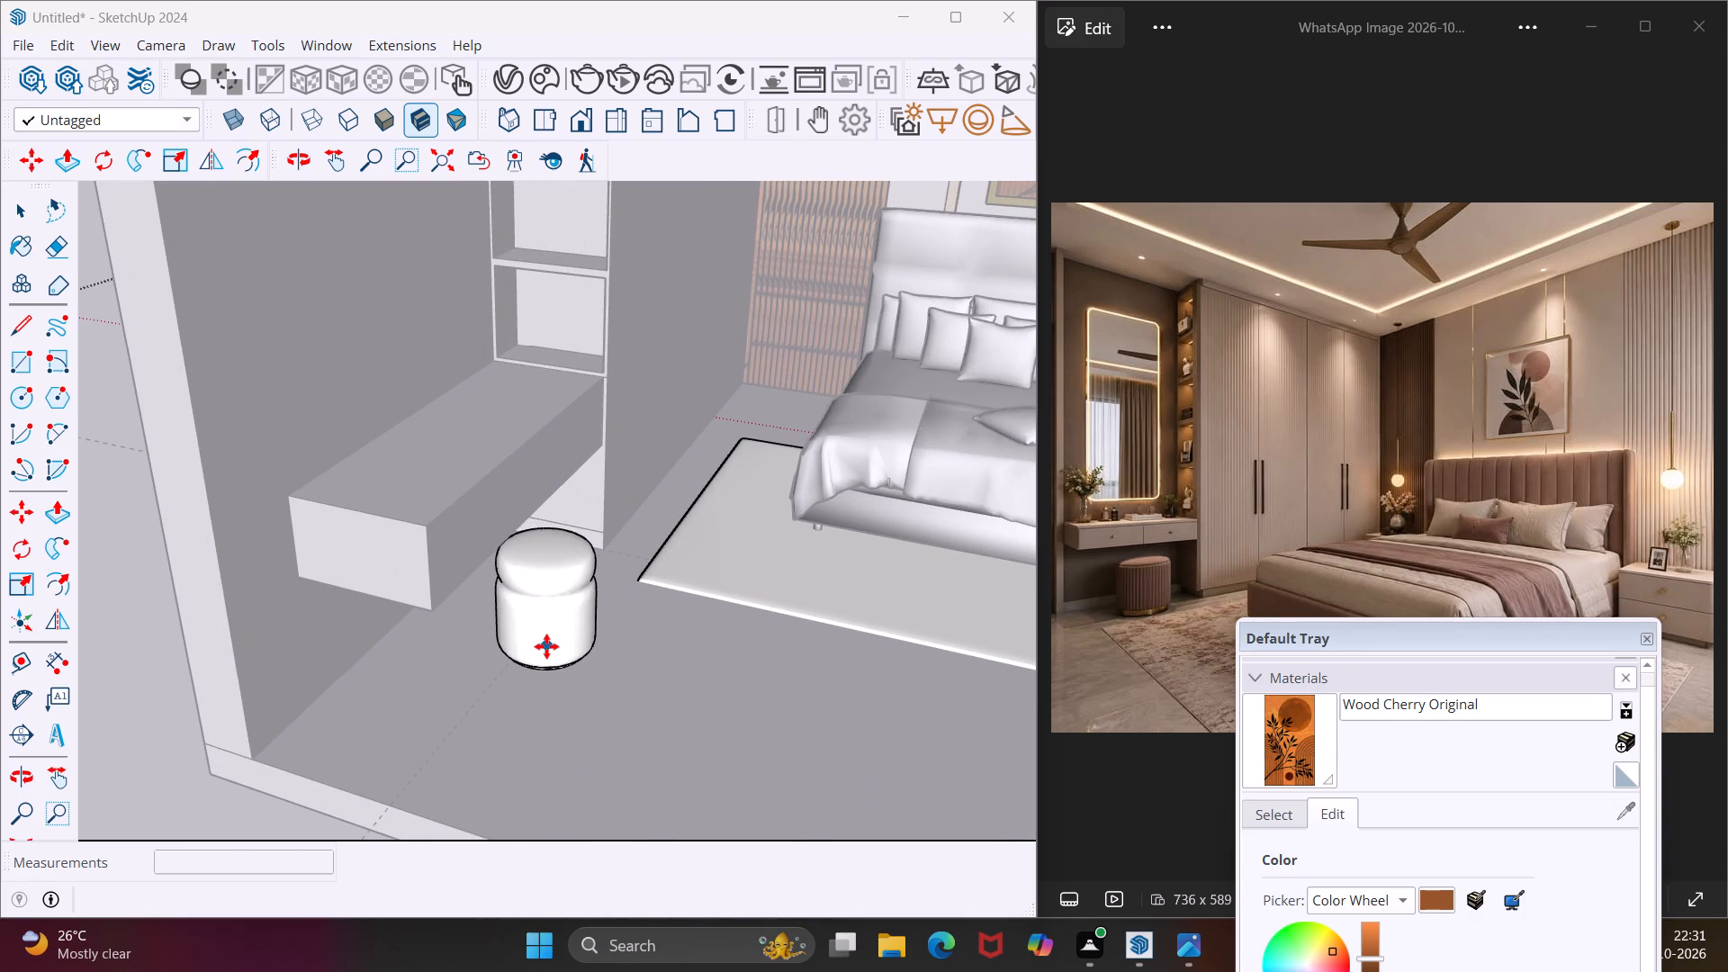
pyautogui.click(556, 648)
pyautogui.press('Escape')
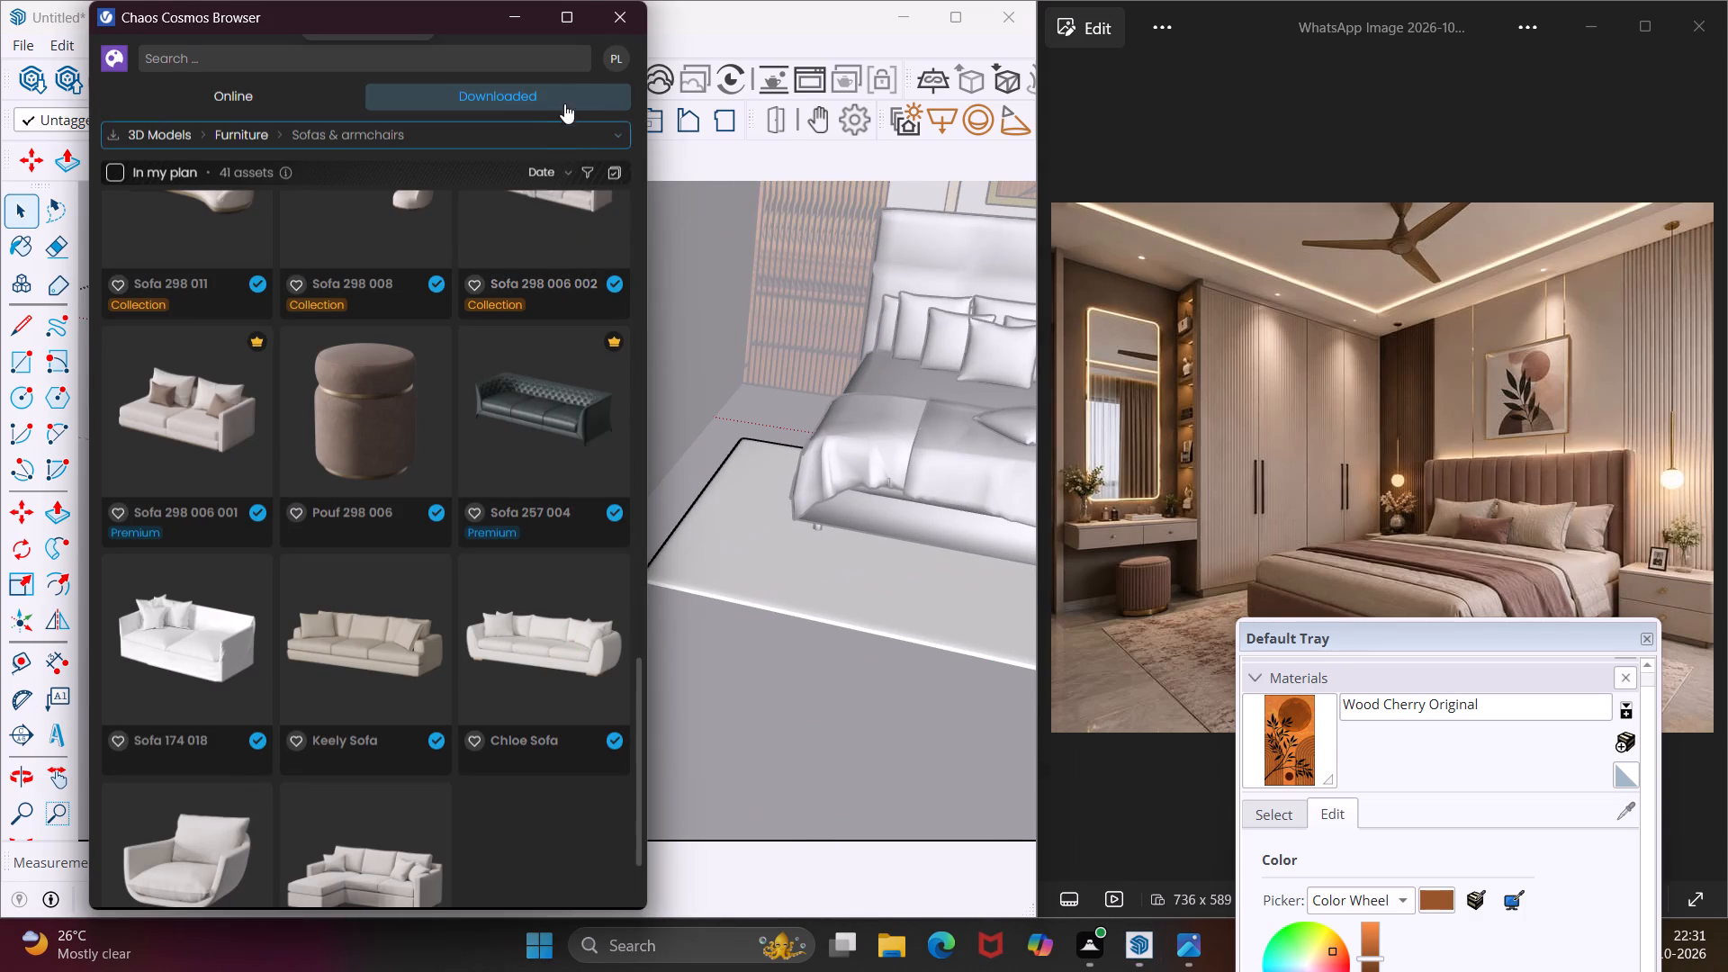
pyautogui.click(600, 21)
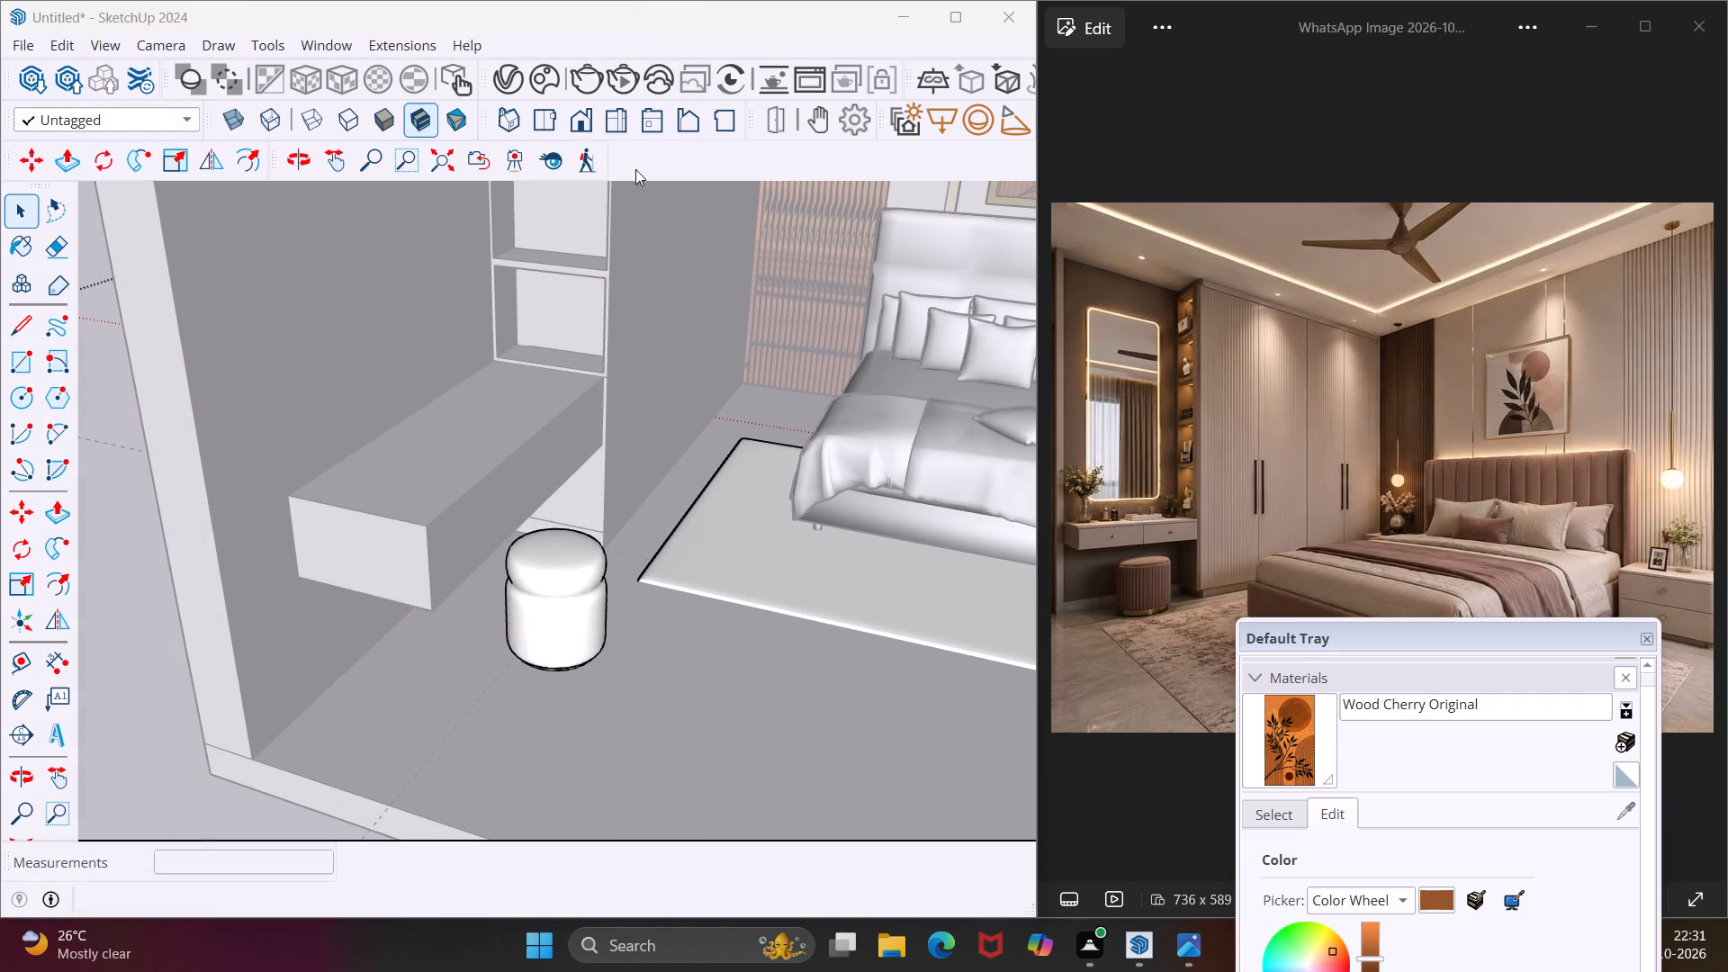
# Exit the open group editing to return to the whole model.
pyautogui.scroll(-7, 577, 390)
pyautogui.click(468, 684)
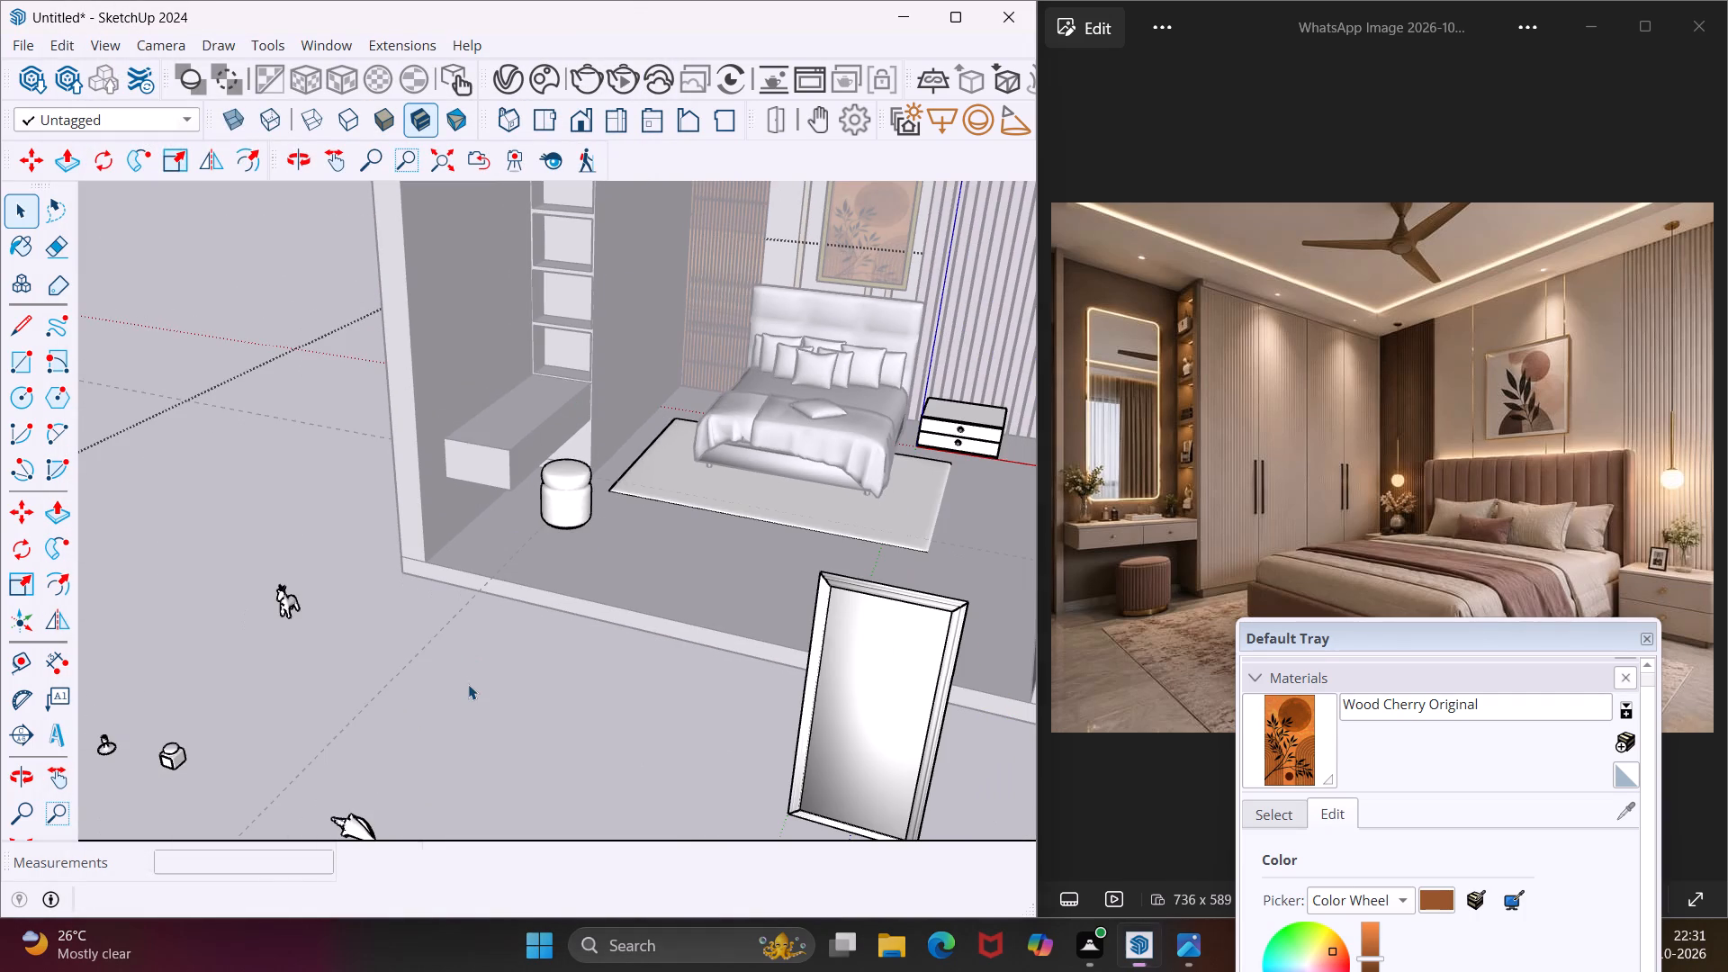
pyautogui.tripleClick(431, 658)
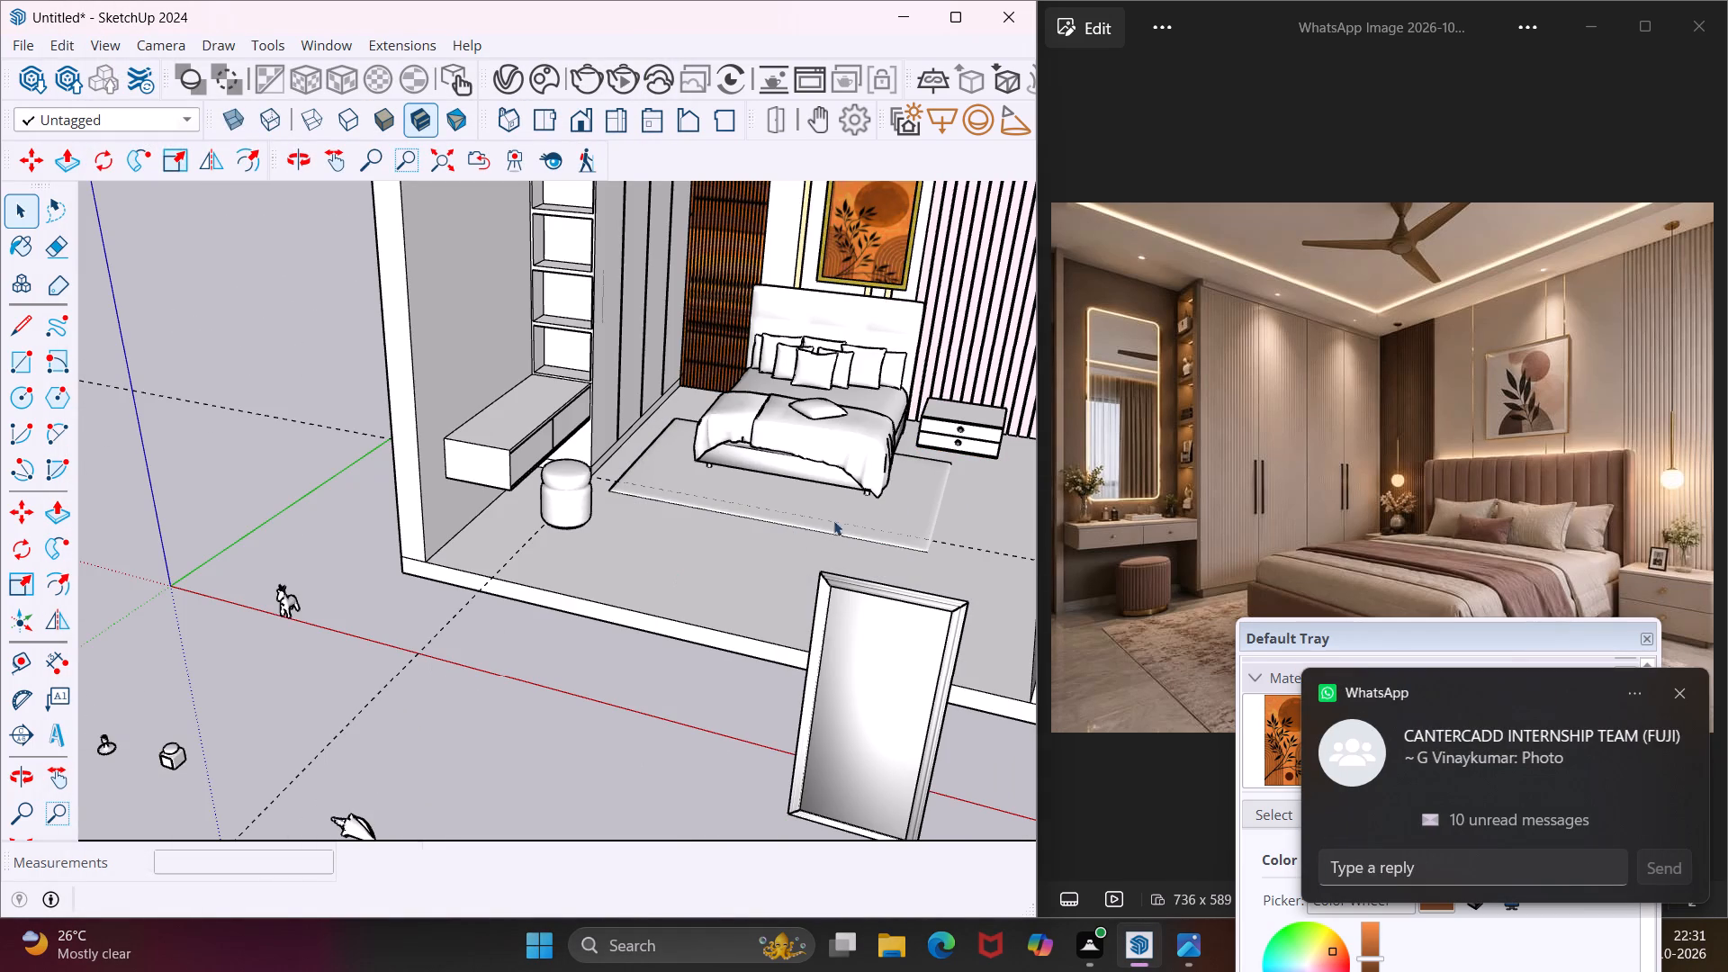
# Open the nightstand for editing and copy its upper drawer knob about 17' 7" away, to just outside the room's open front.
pyautogui.scroll(4, 959, 429)
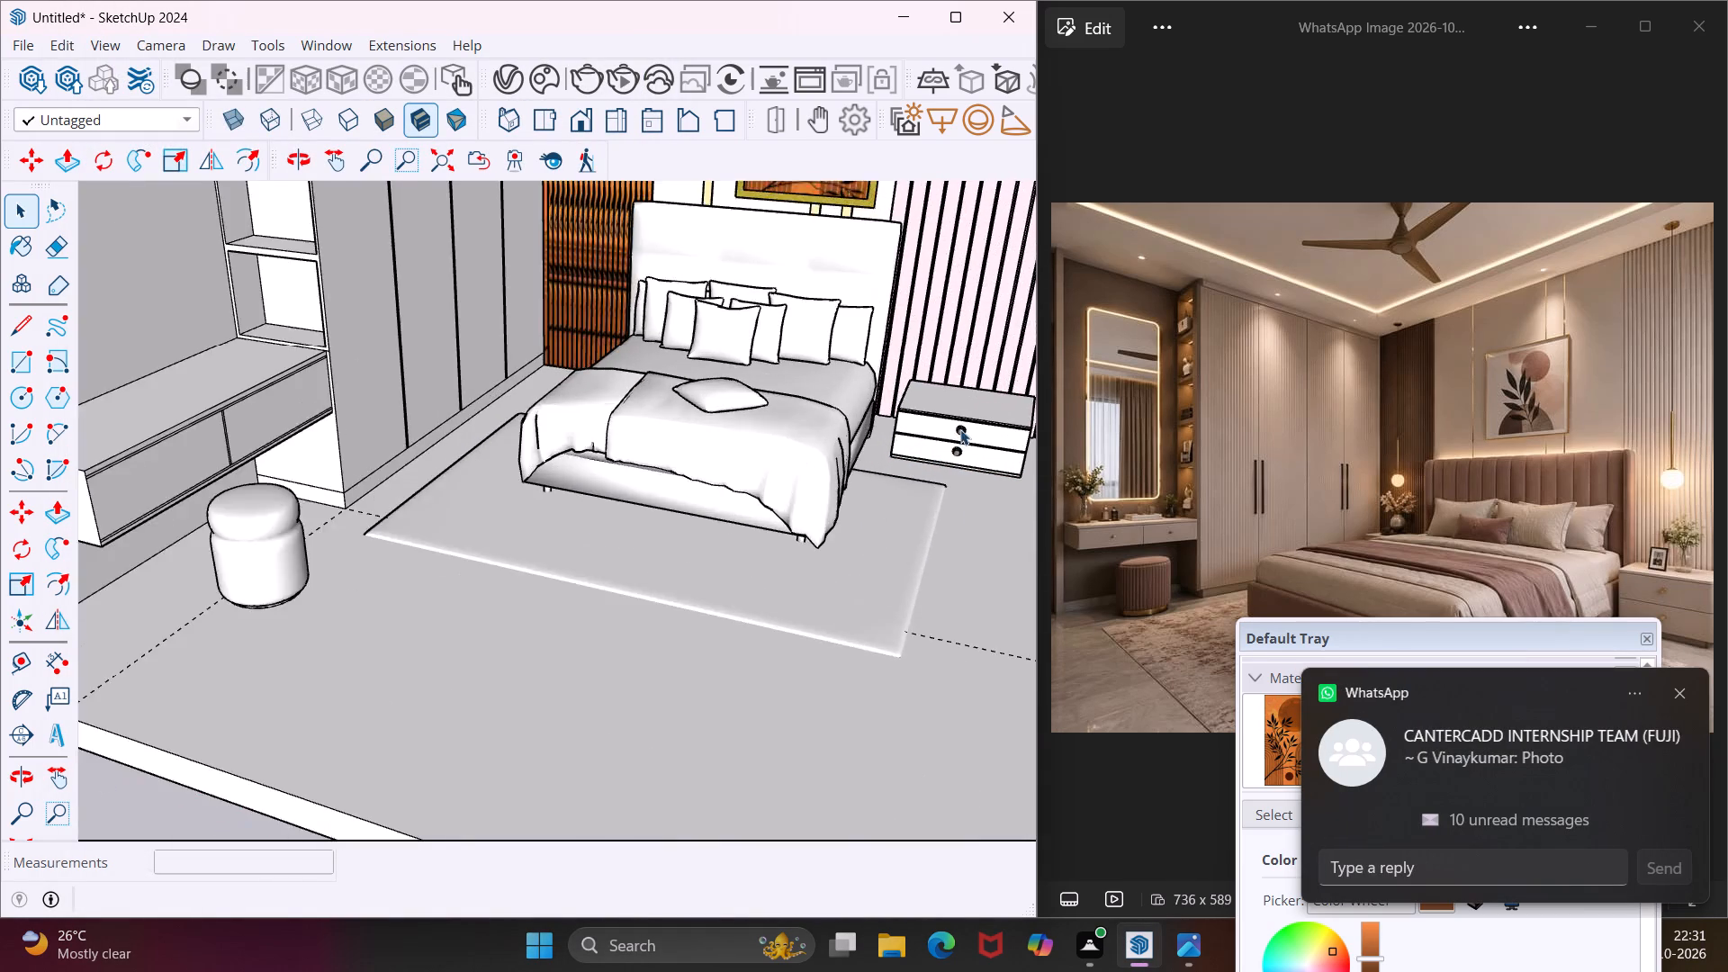
pyautogui.scroll(11, 960, 429)
pyautogui.click(961, 434)
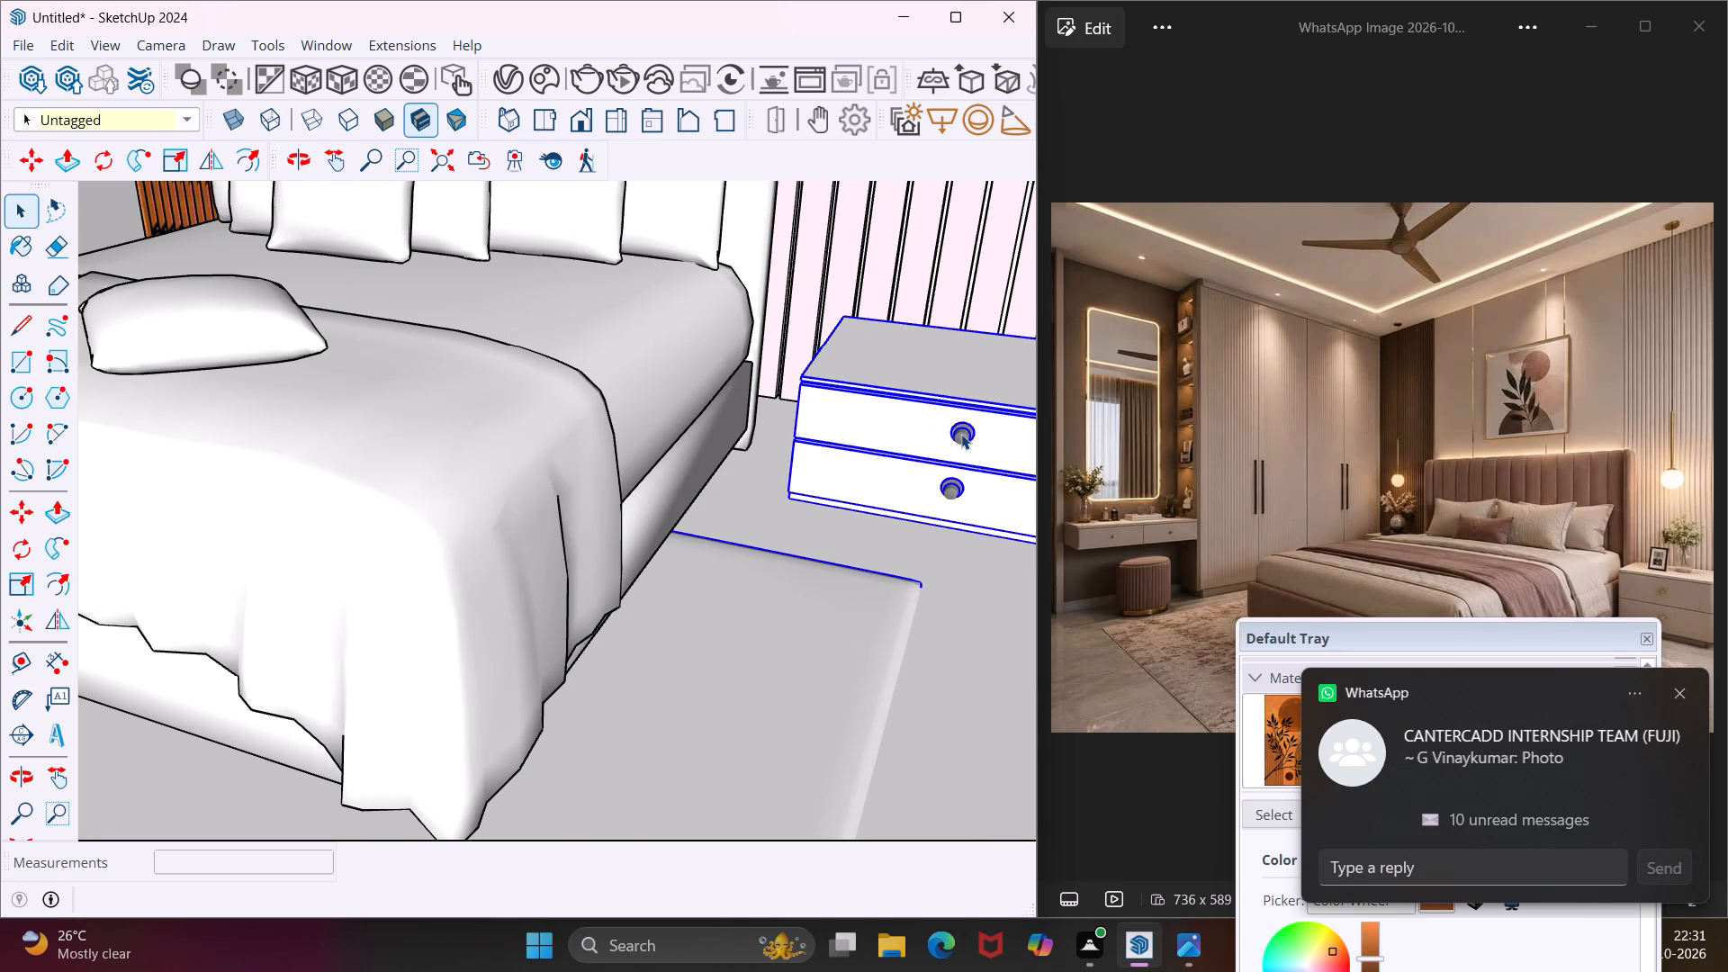
pyautogui.scroll(5, 961, 434)
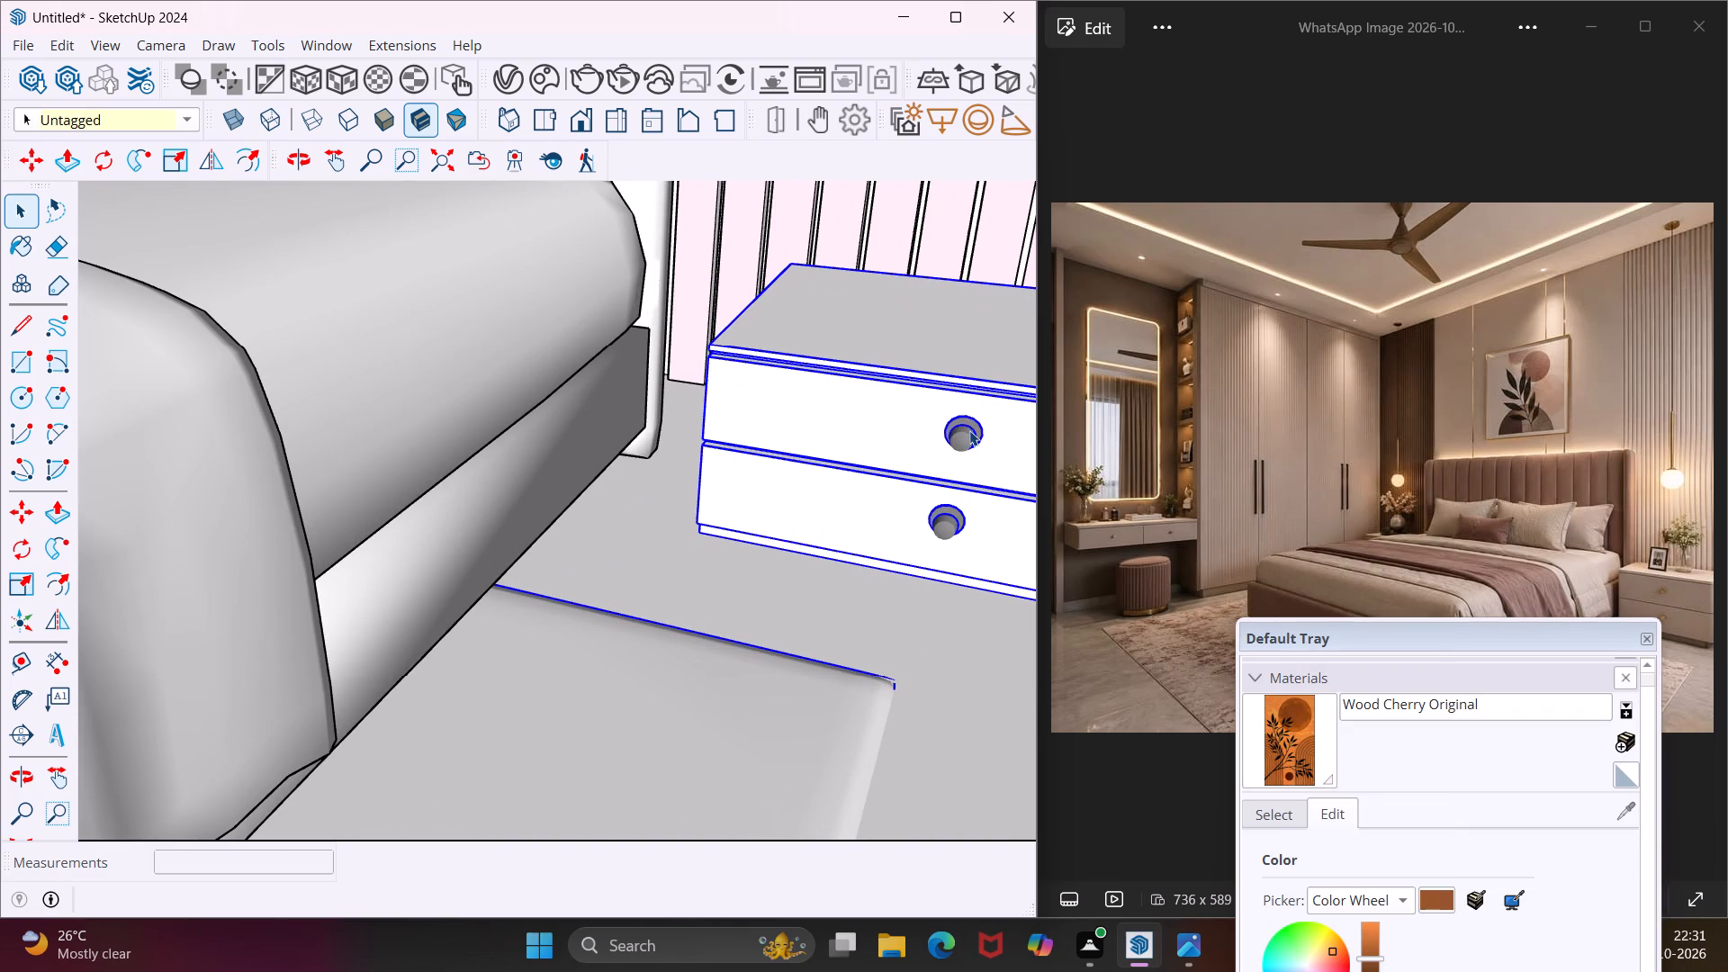
pyautogui.click(969, 430)
pyautogui.doubleClick(969, 437)
pyautogui.click(969, 437)
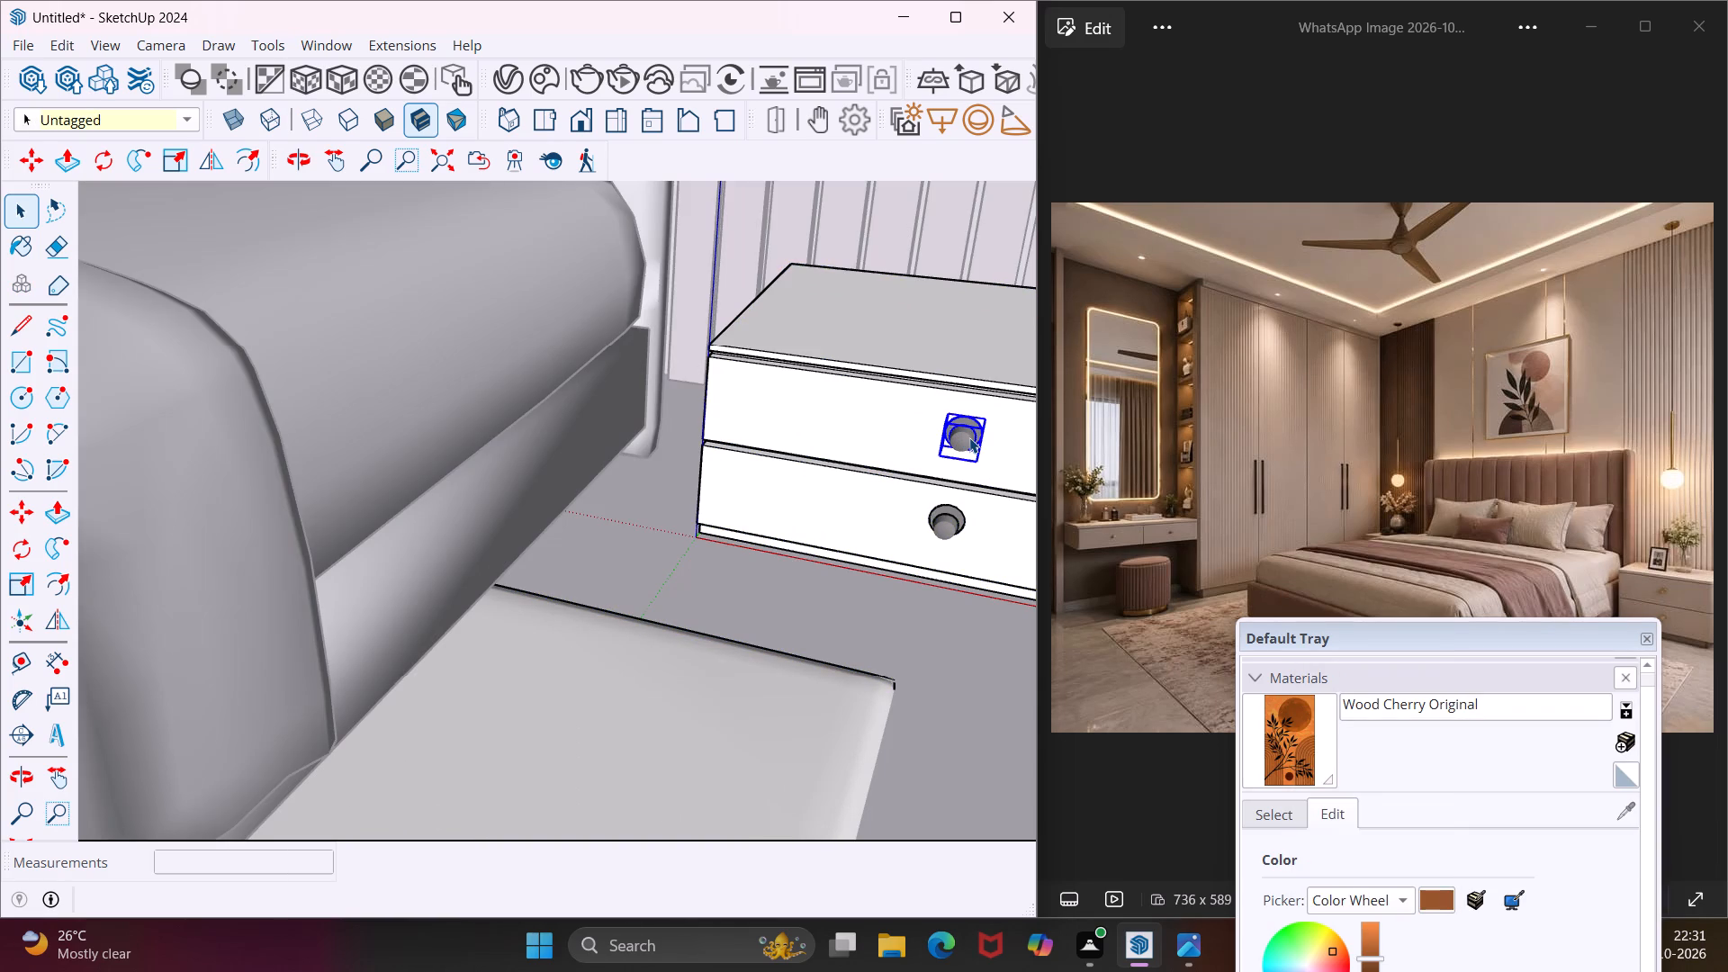
pyautogui.press('m')
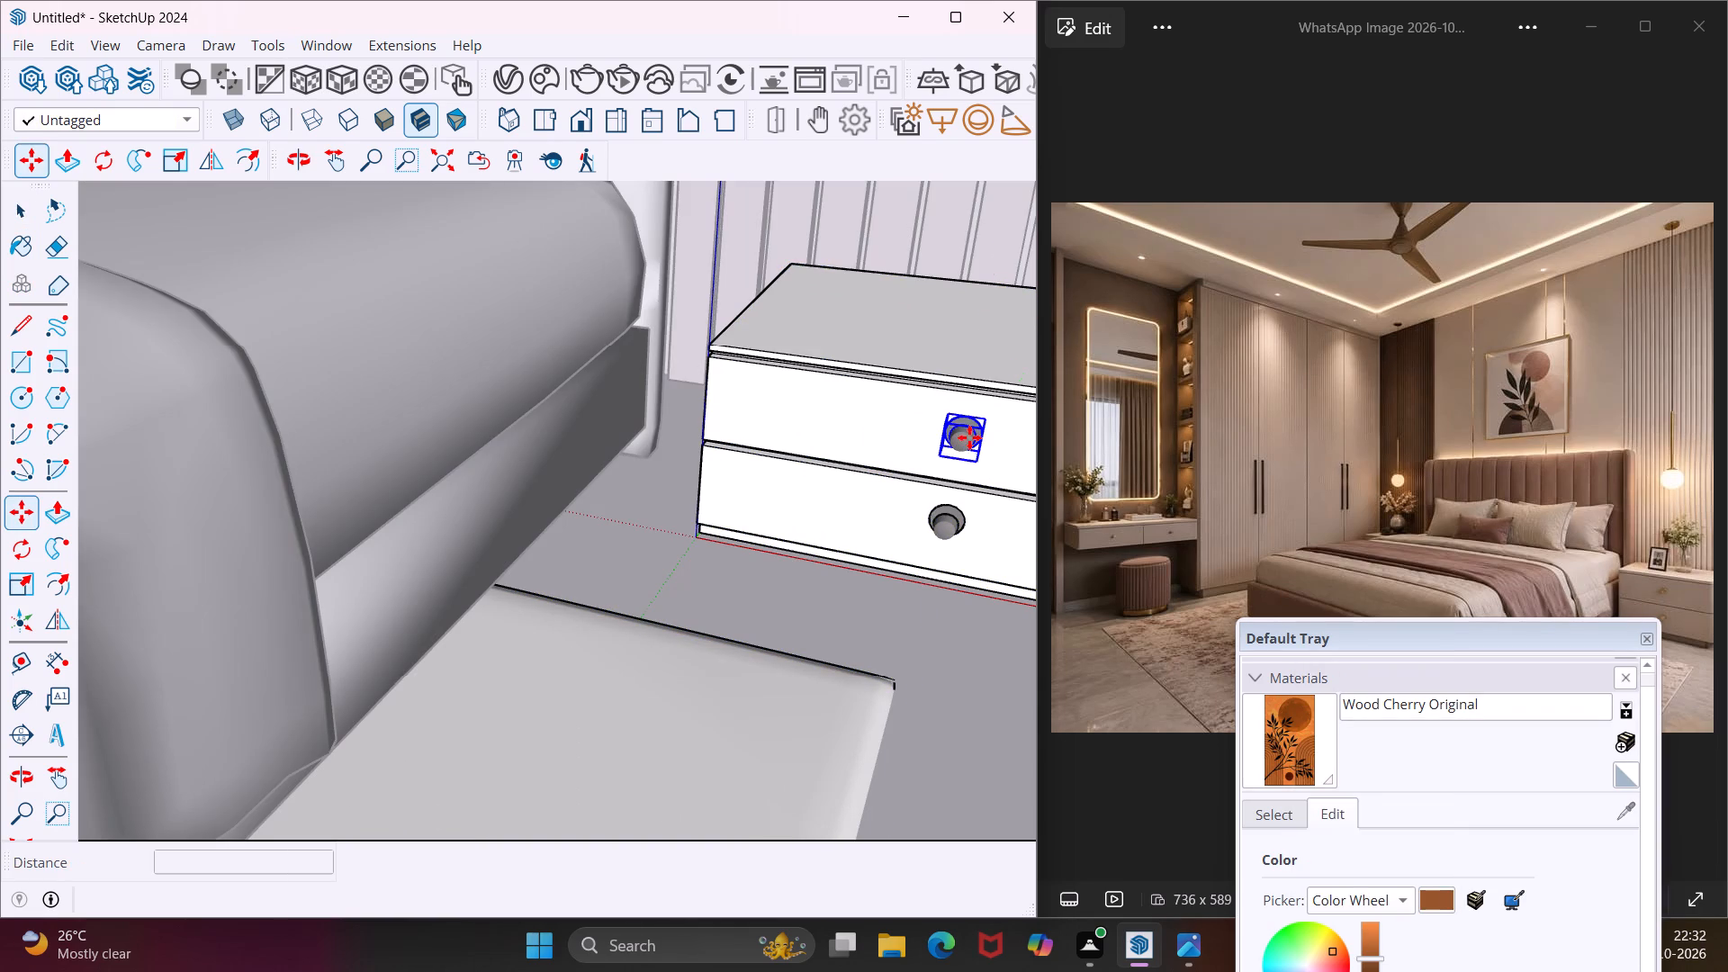
pyautogui.click(940, 411)
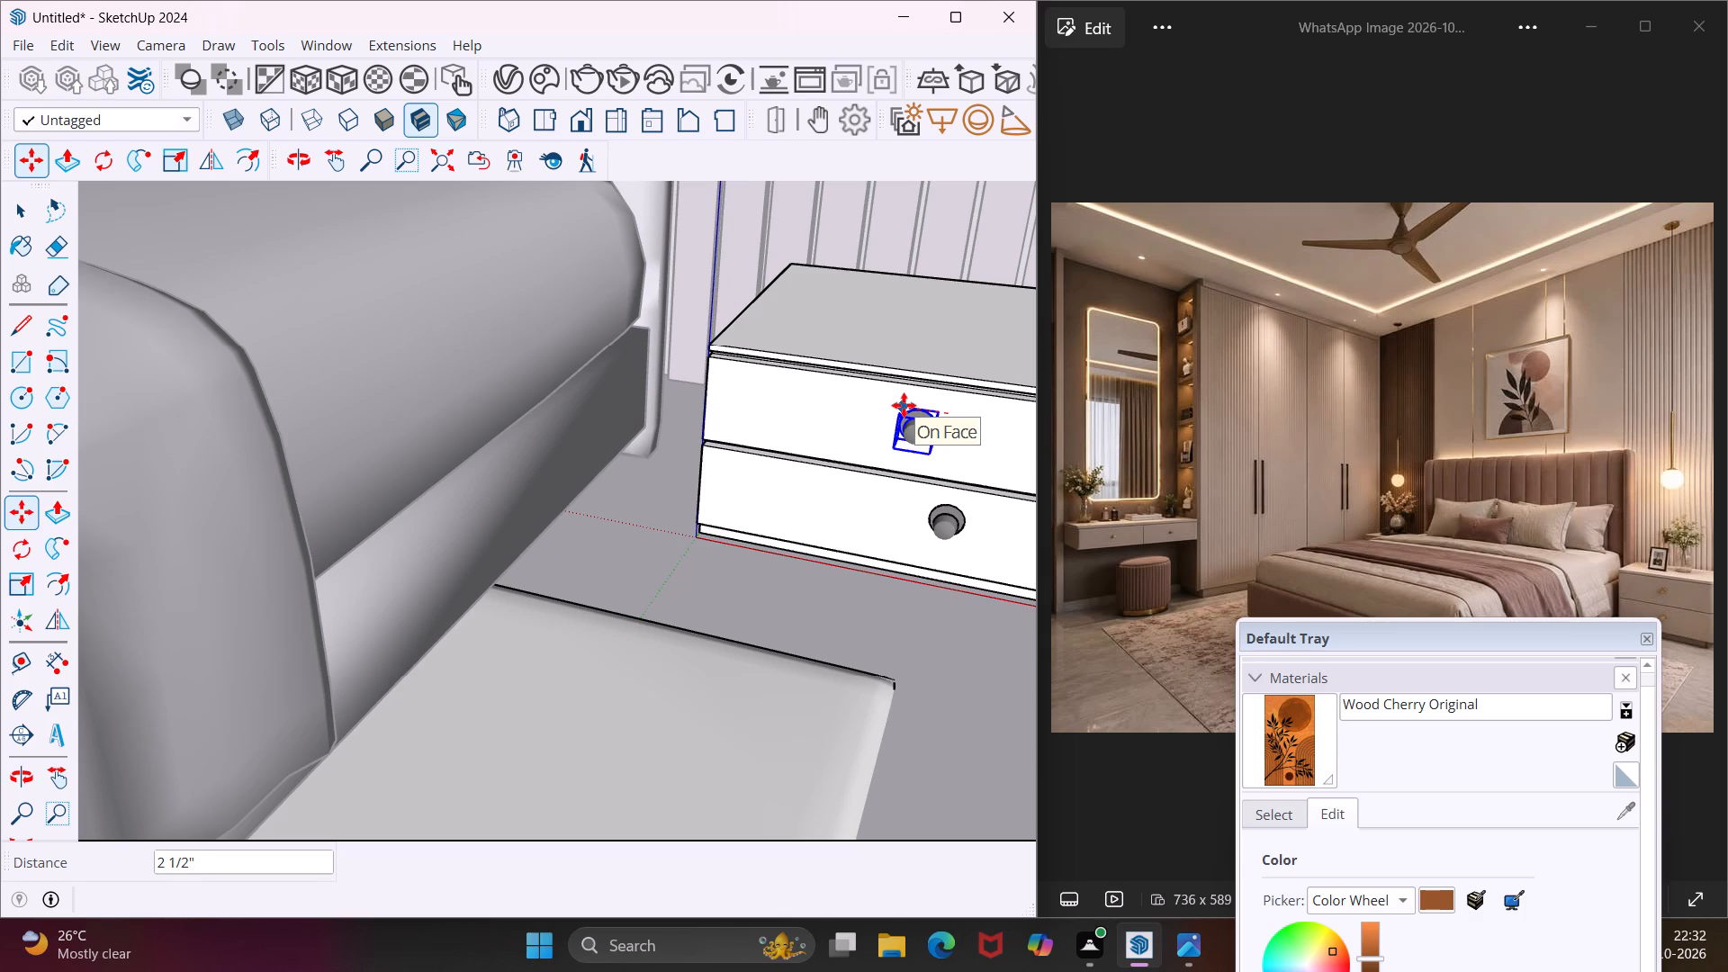
pyautogui.scroll(-17, 916, 405)
pyautogui.scroll(-4, 916, 405)
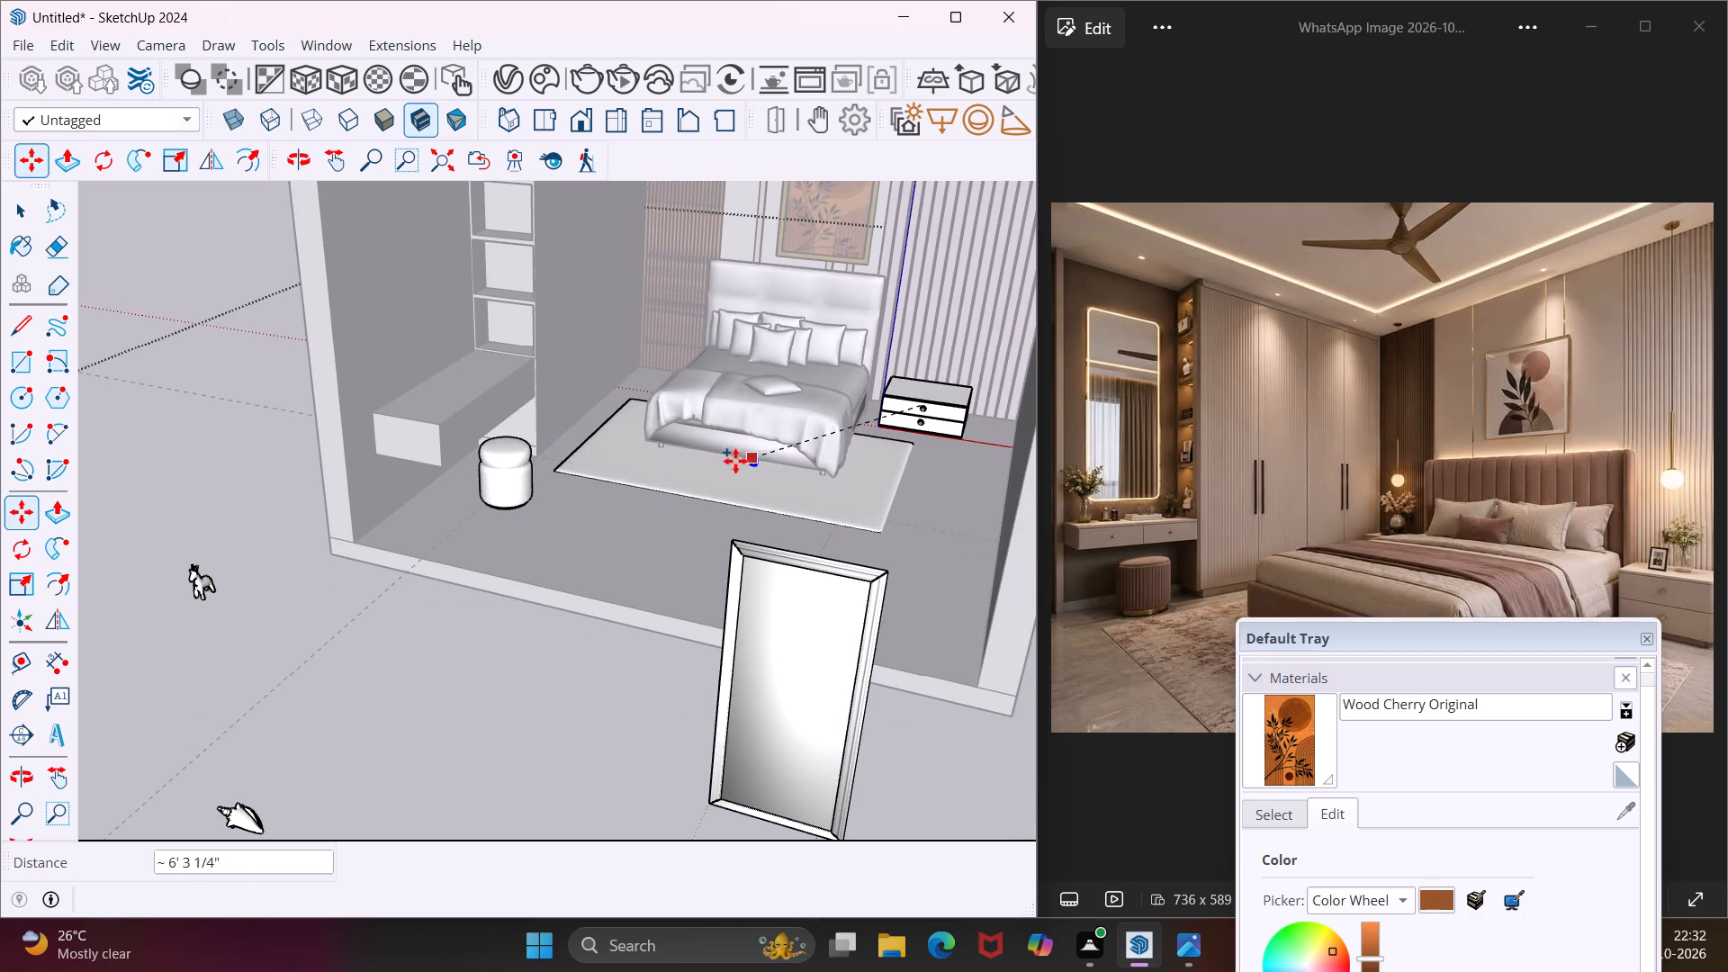
pyautogui.click(482, 615)
pyautogui.scroll(9, 479, 618)
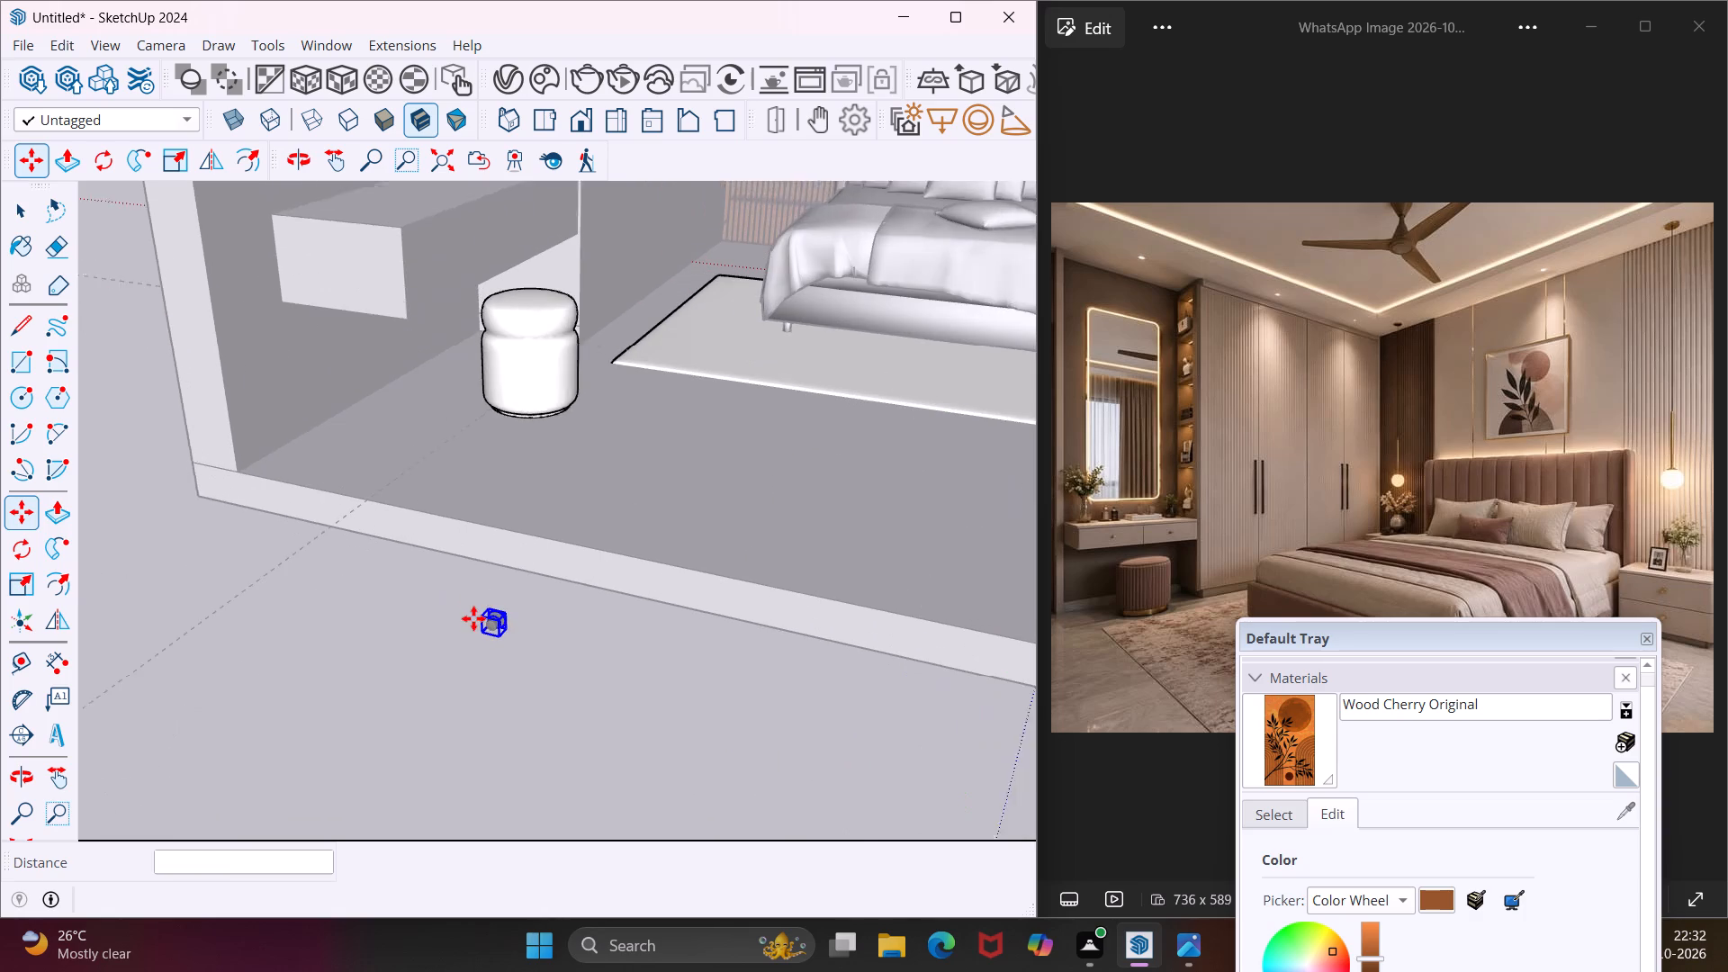
# Rotate the copied knob 90 degrees about a vertical axis outside the room's open front.
pyautogui.click(4, 549)
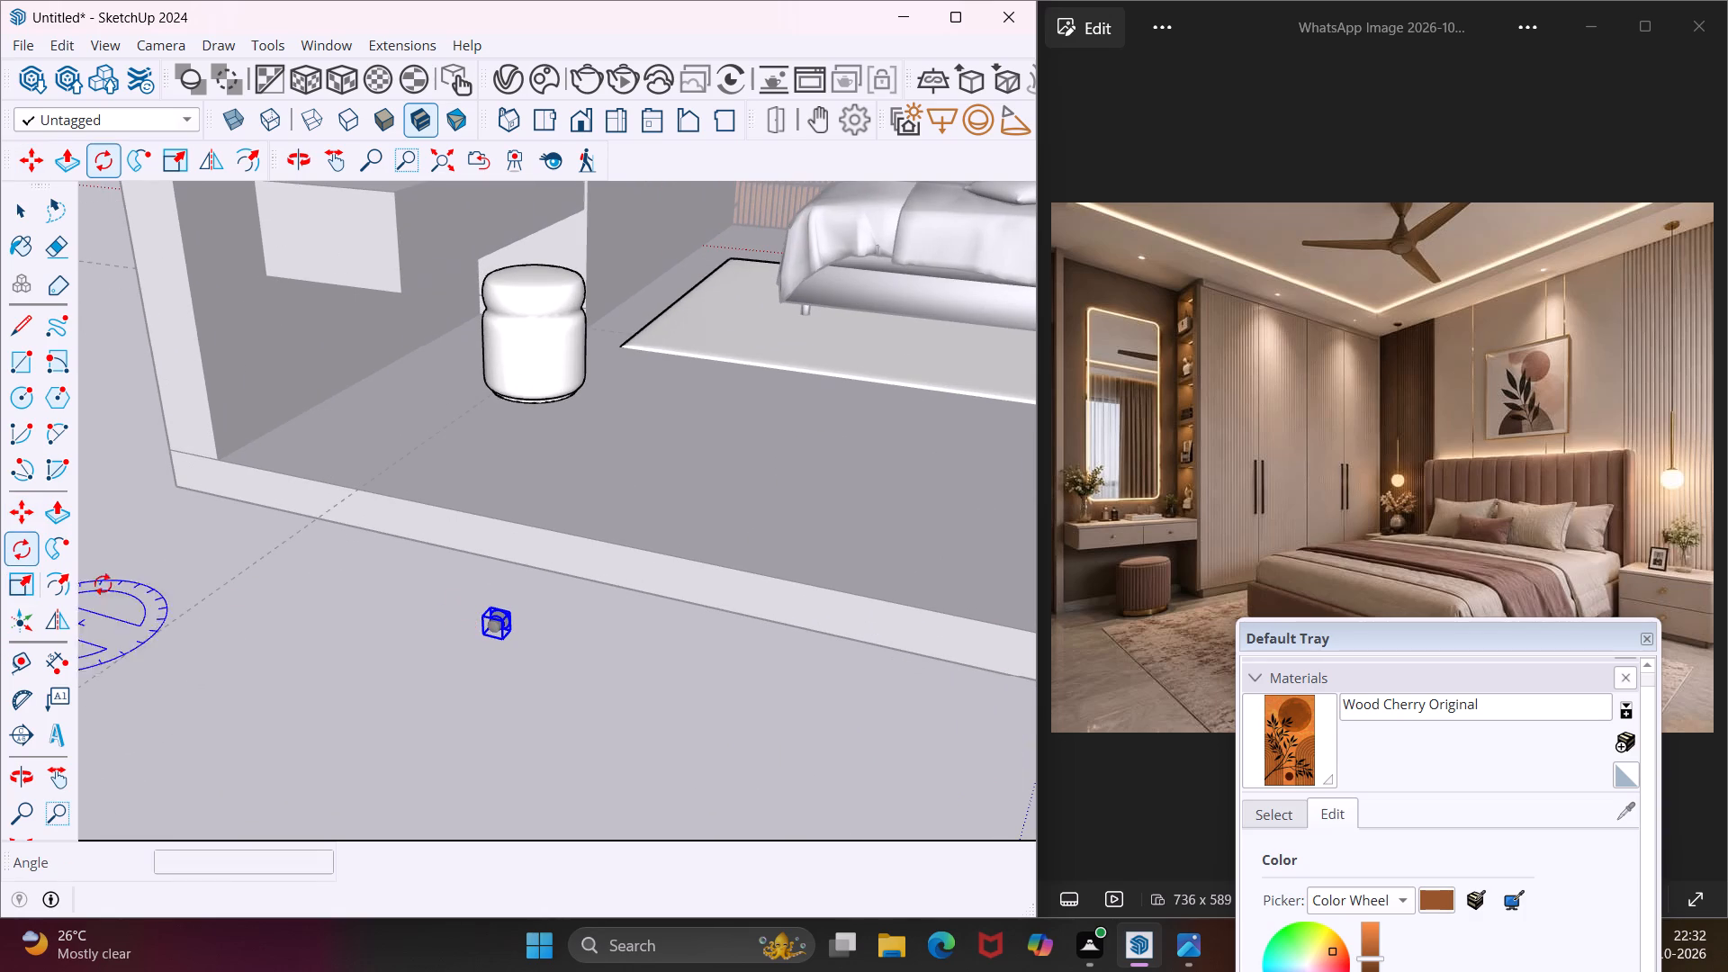
pyautogui.click(374, 652)
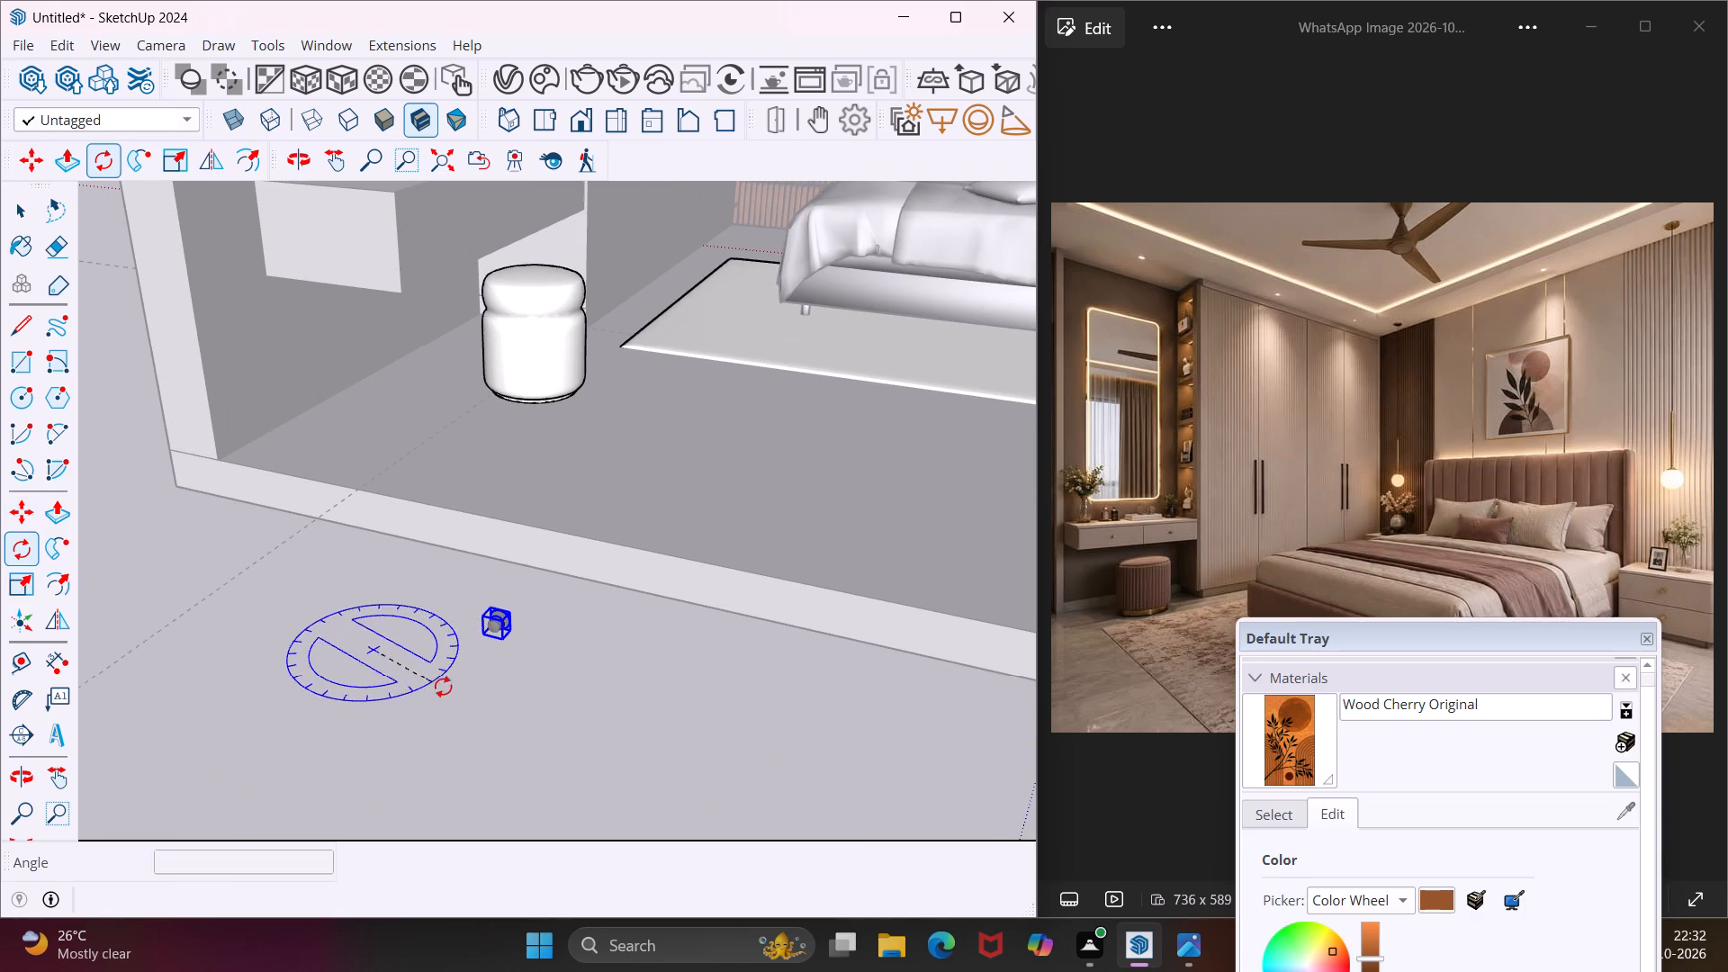
pyautogui.click(468, 688)
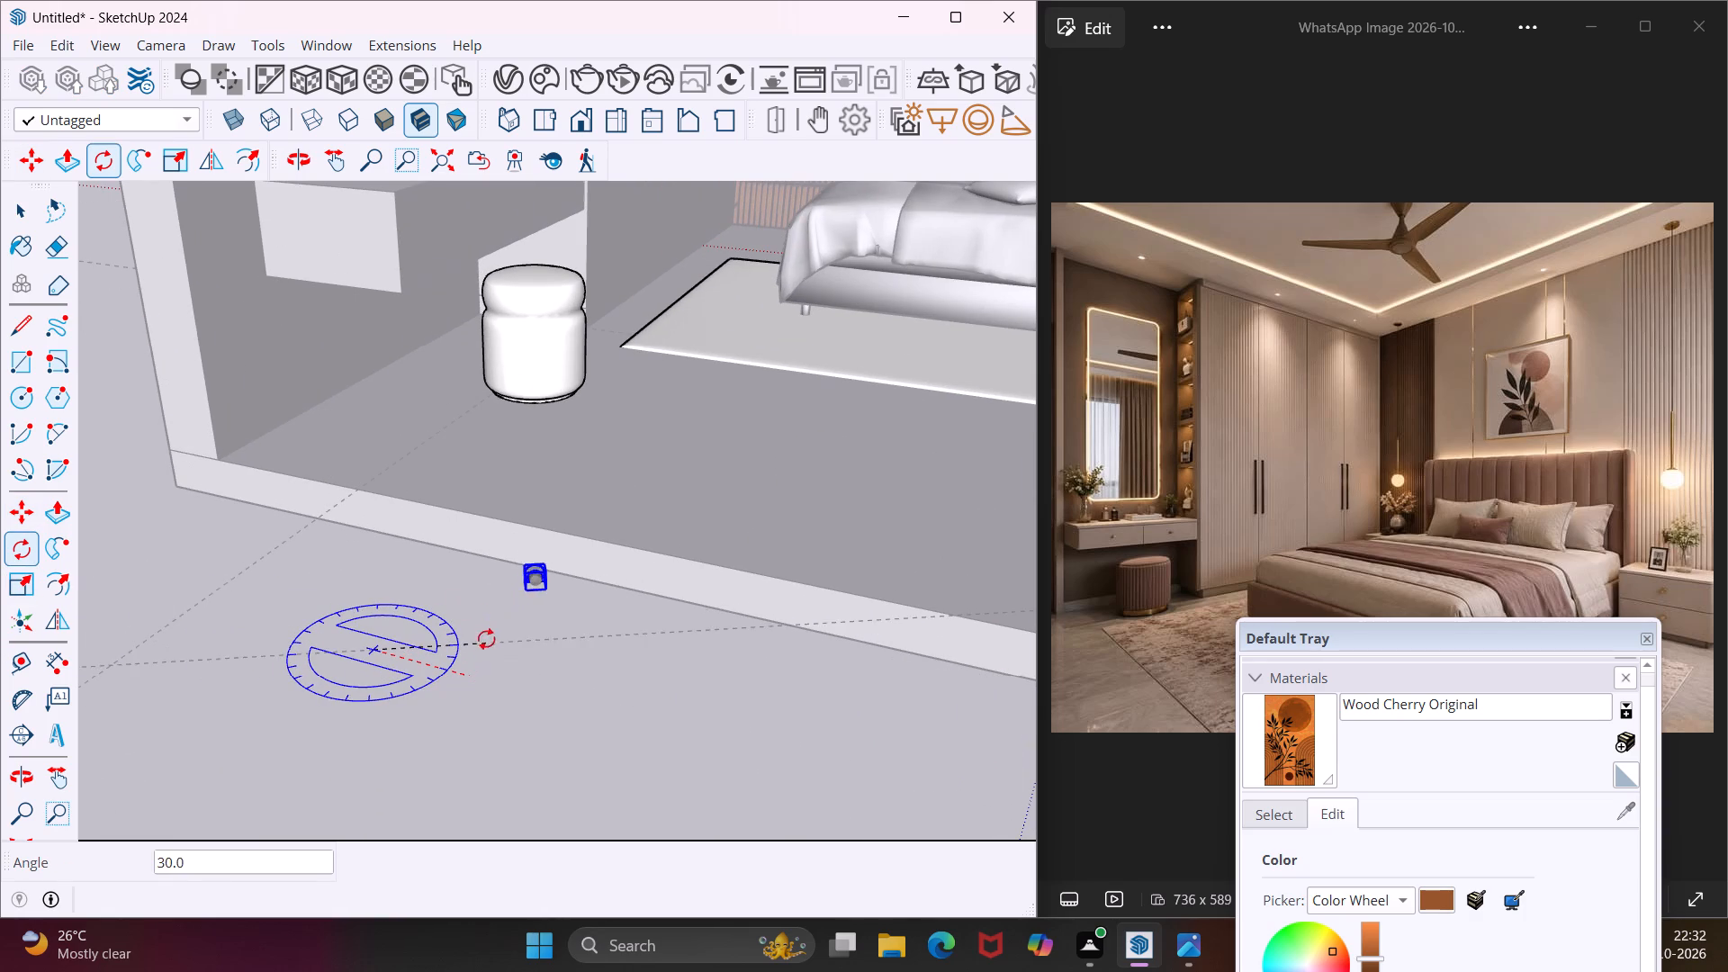
pyautogui.click(450, 589)
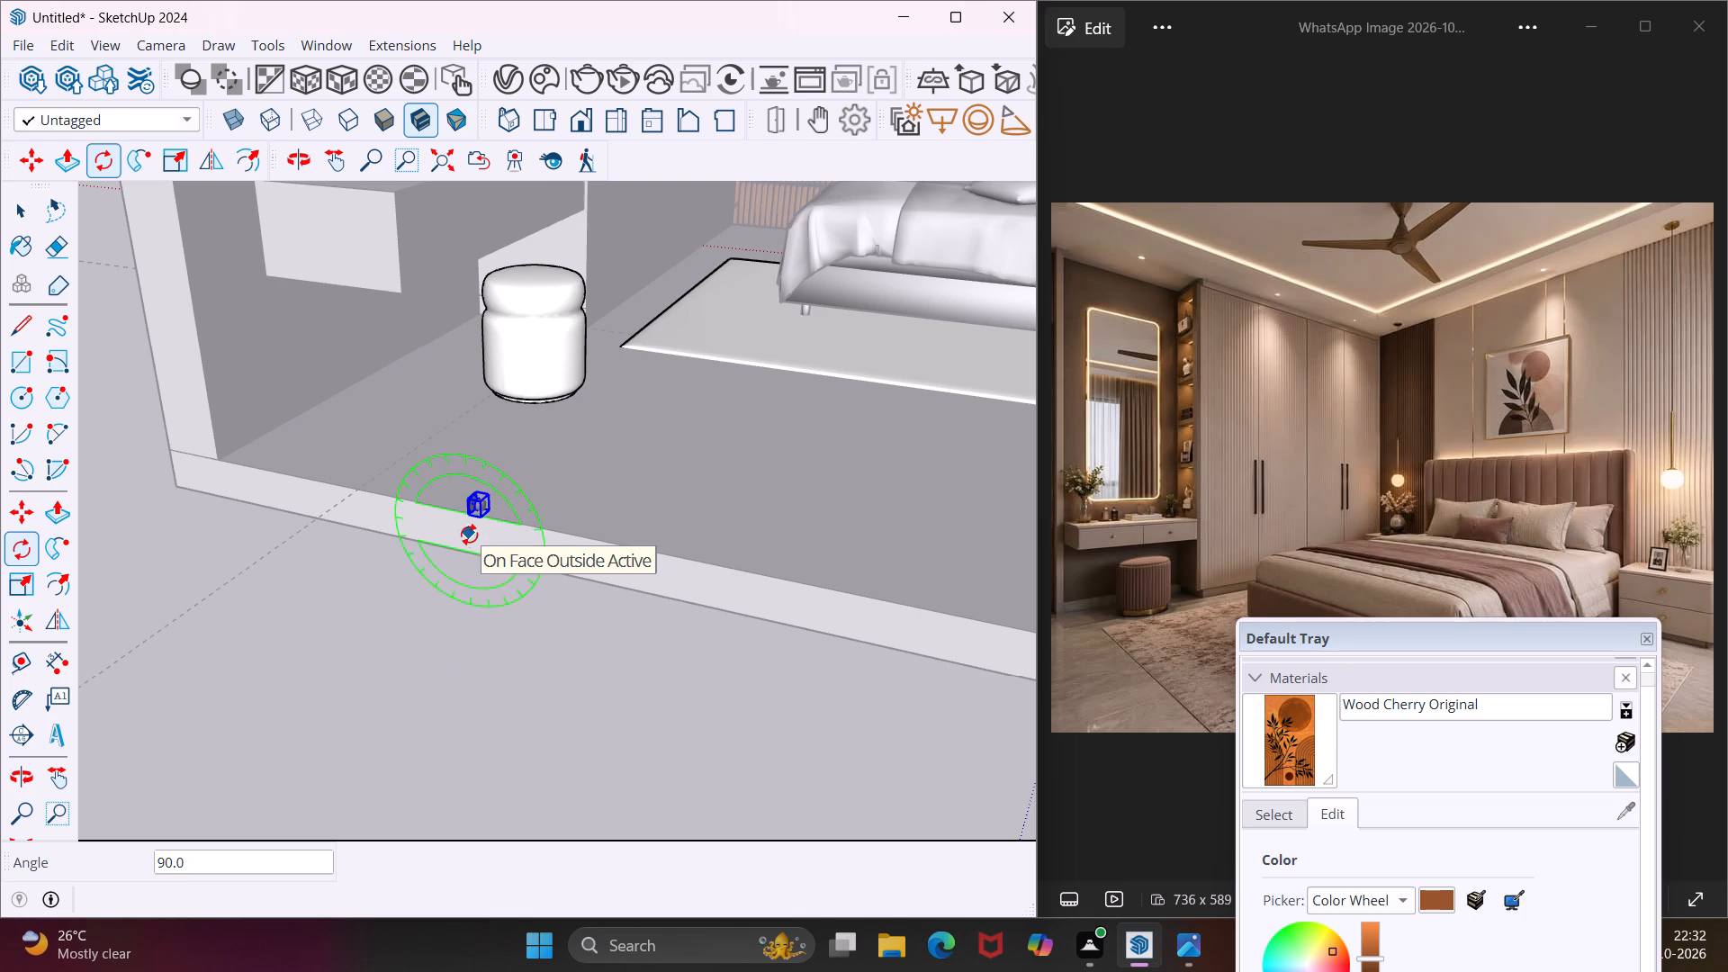
# Move the rotated knob onto the front of the dressing table drawer nearest the room's open front.
pyautogui.press('m')
pyautogui.scroll(18, 464, 503)
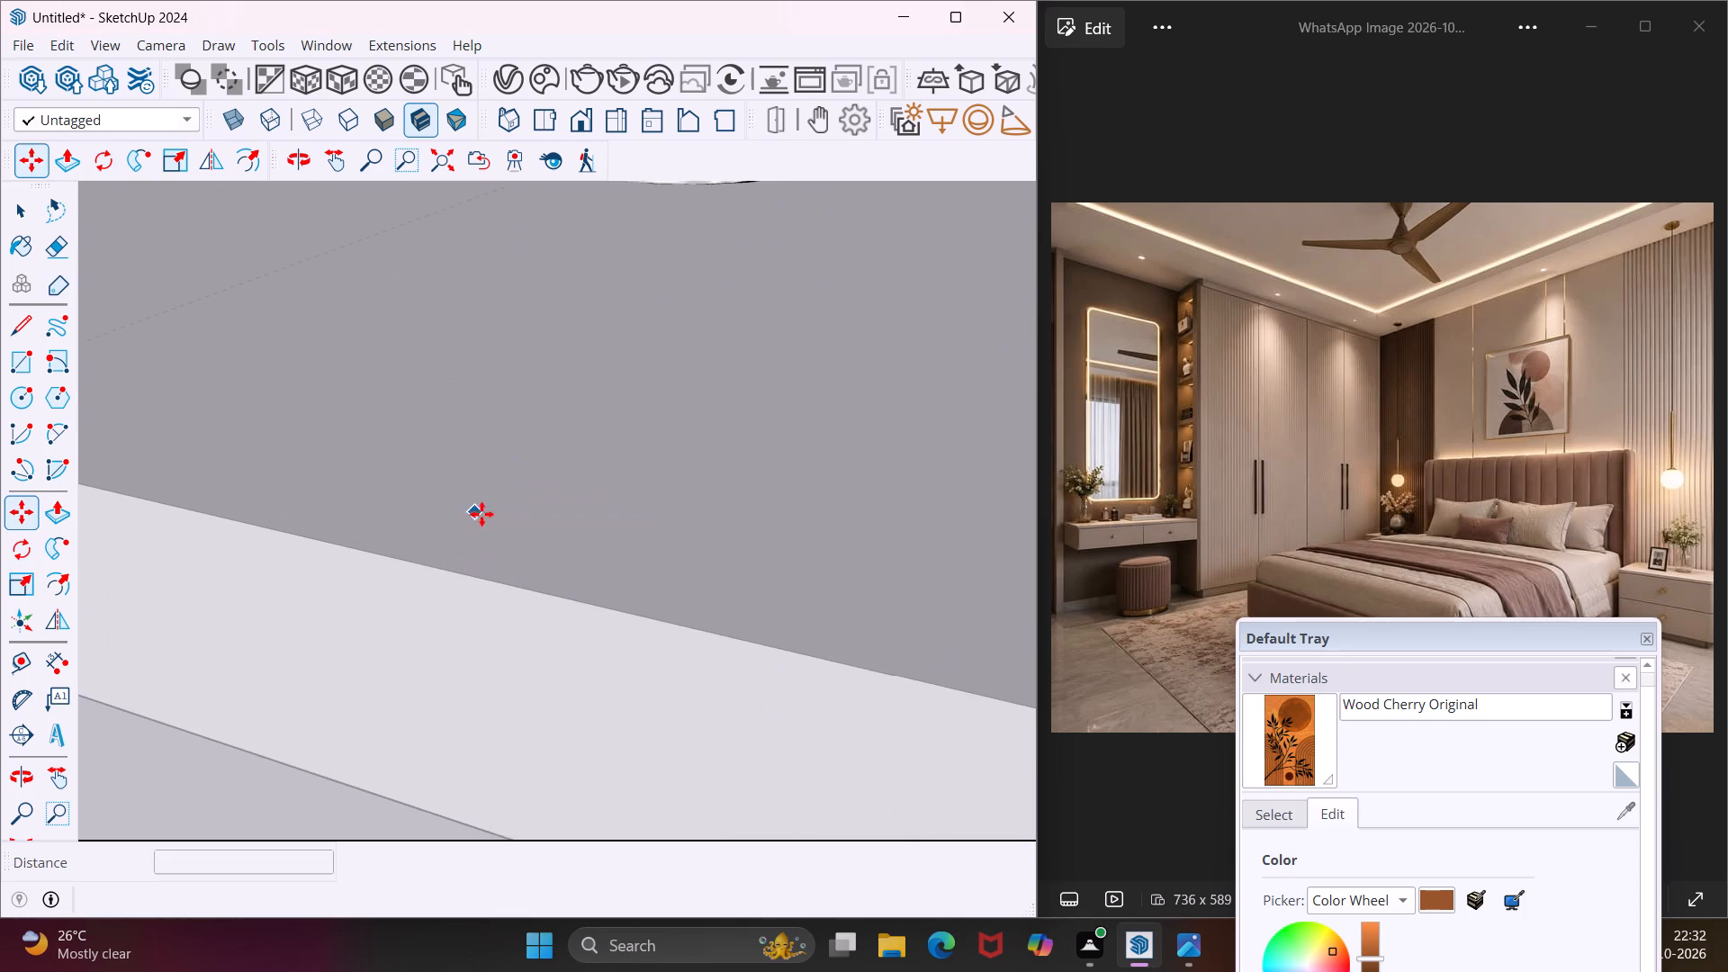
pyautogui.scroll(-5, 481, 514)
pyautogui.click(525, 567)
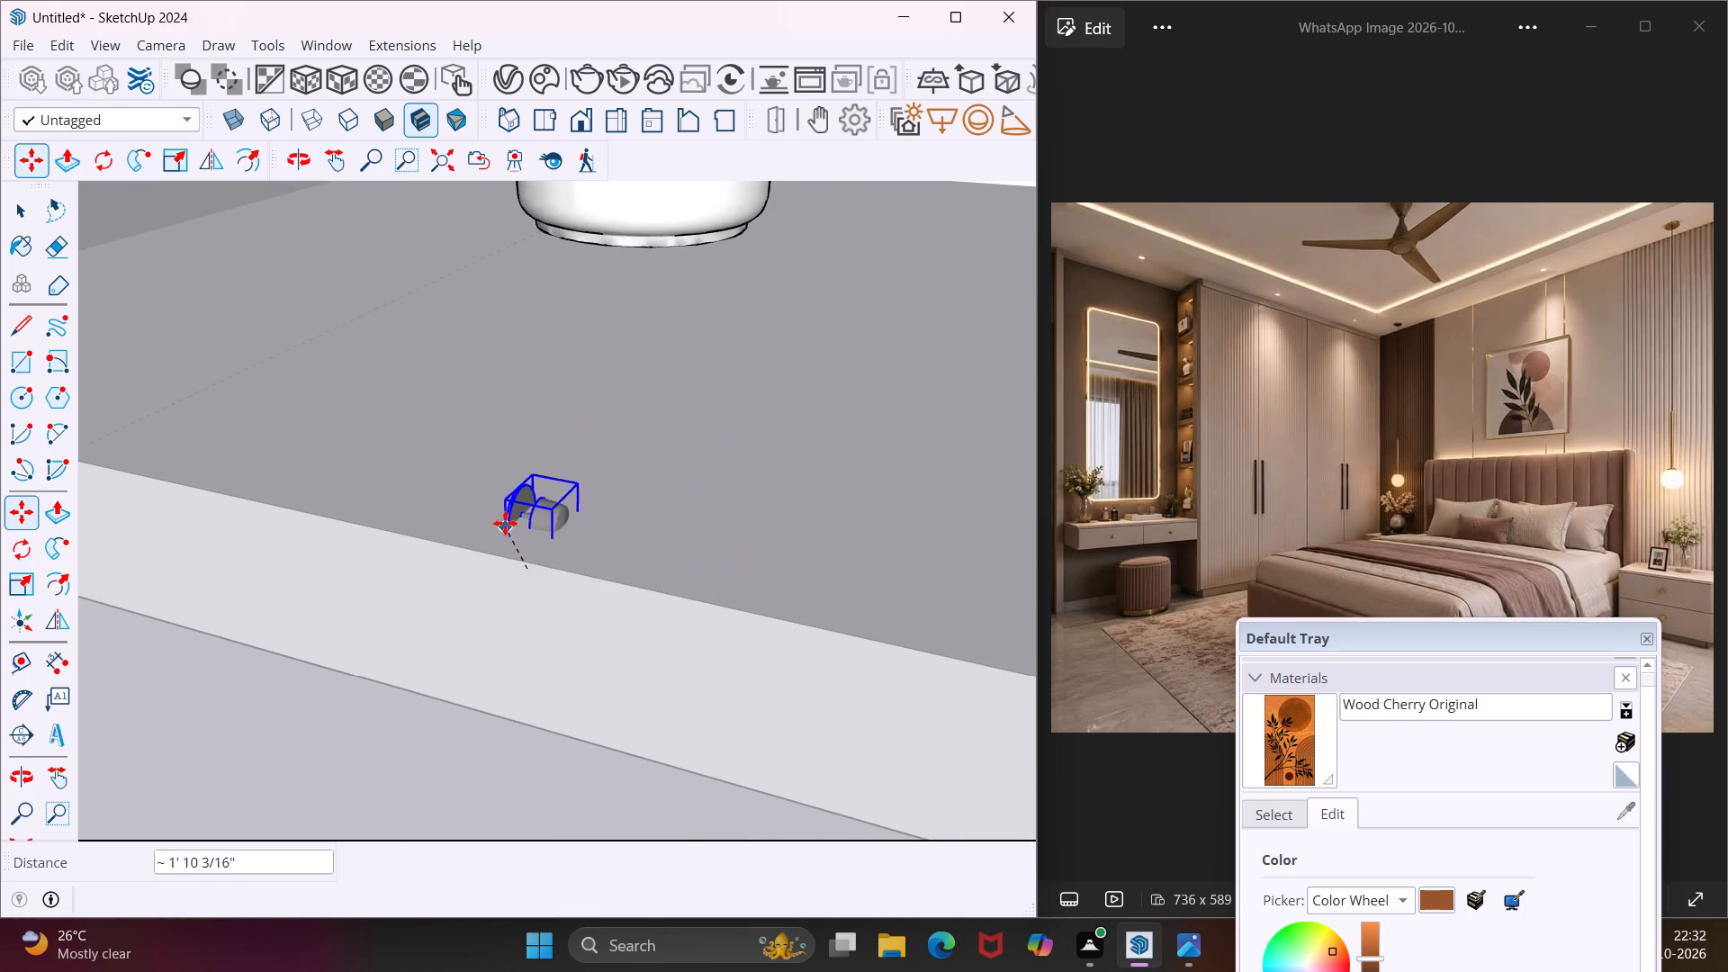
pyautogui.scroll(-18, 500, 517)
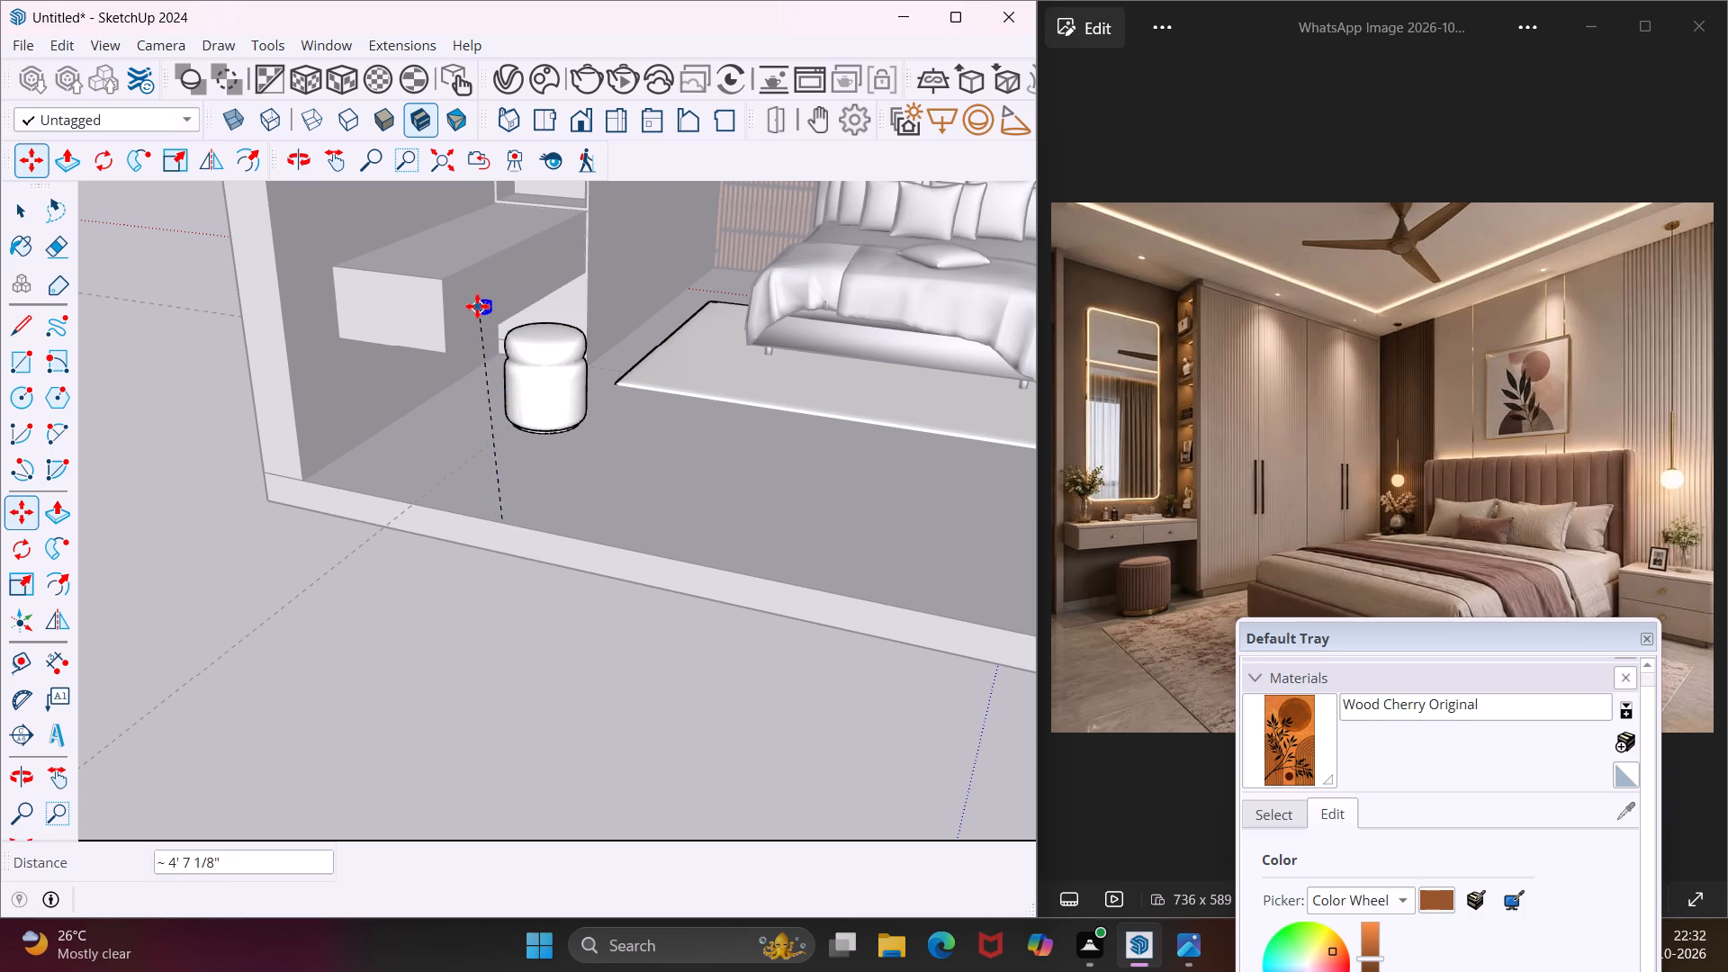
pyautogui.scroll(10, 476, 304)
pyautogui.moveTo(476, 304); pyautogui.dragTo(243, 336, button='middle')
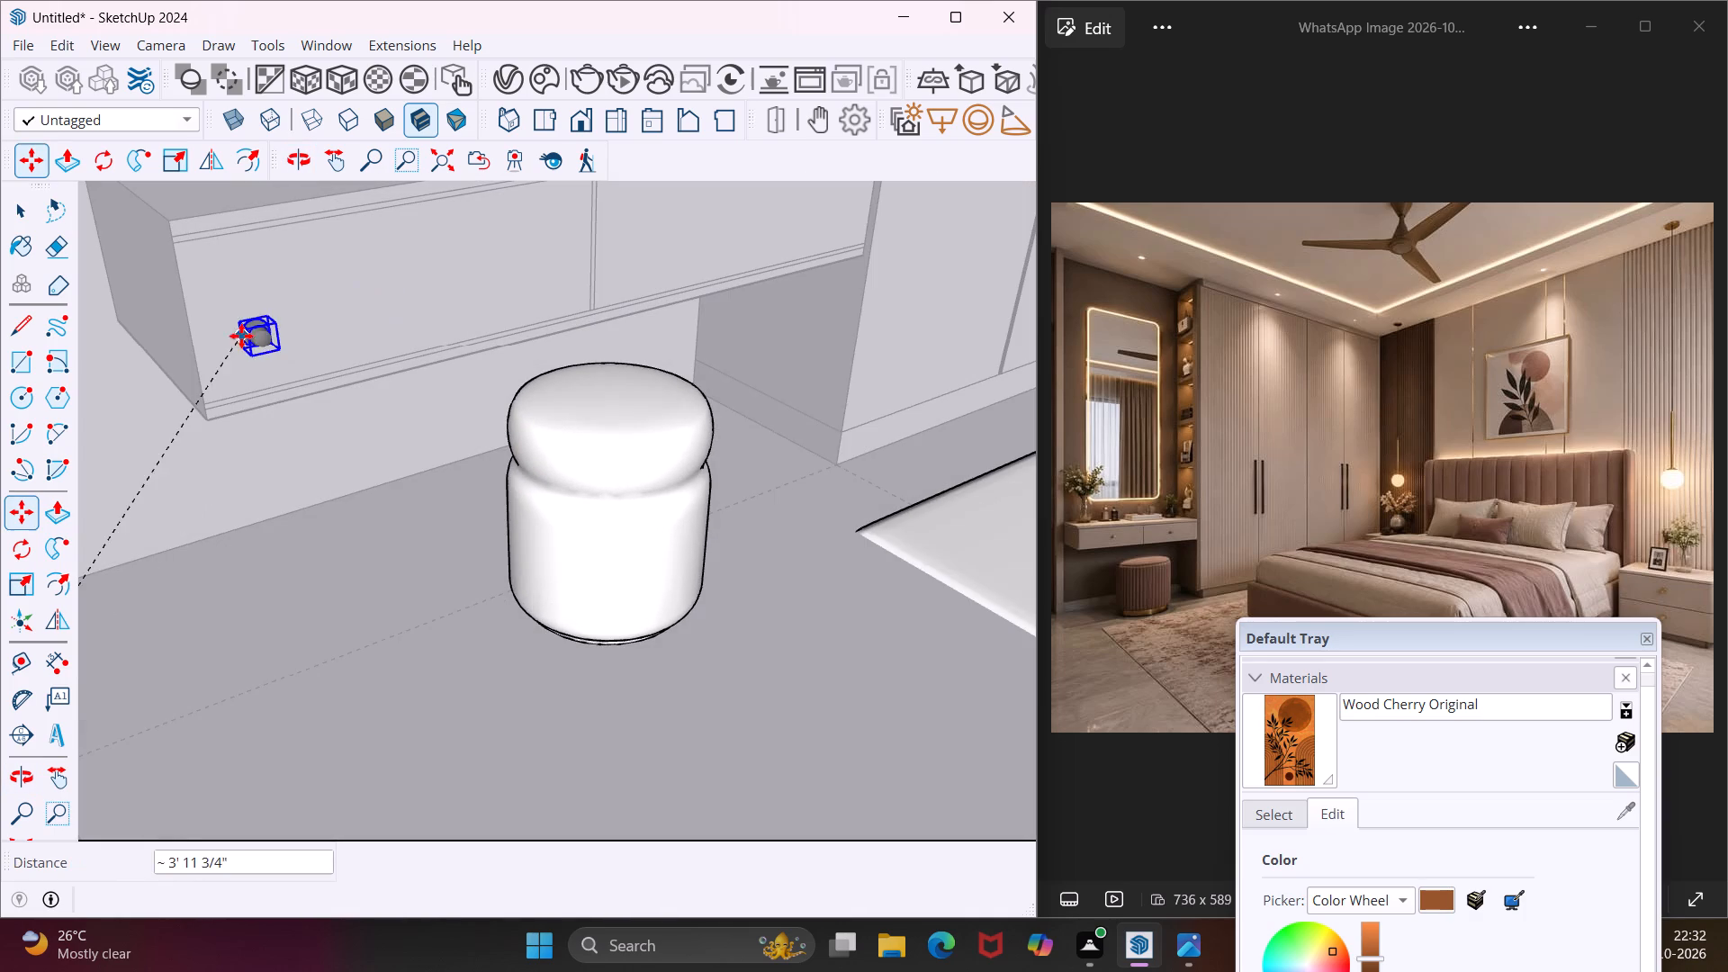
pyautogui.click(382, 288)
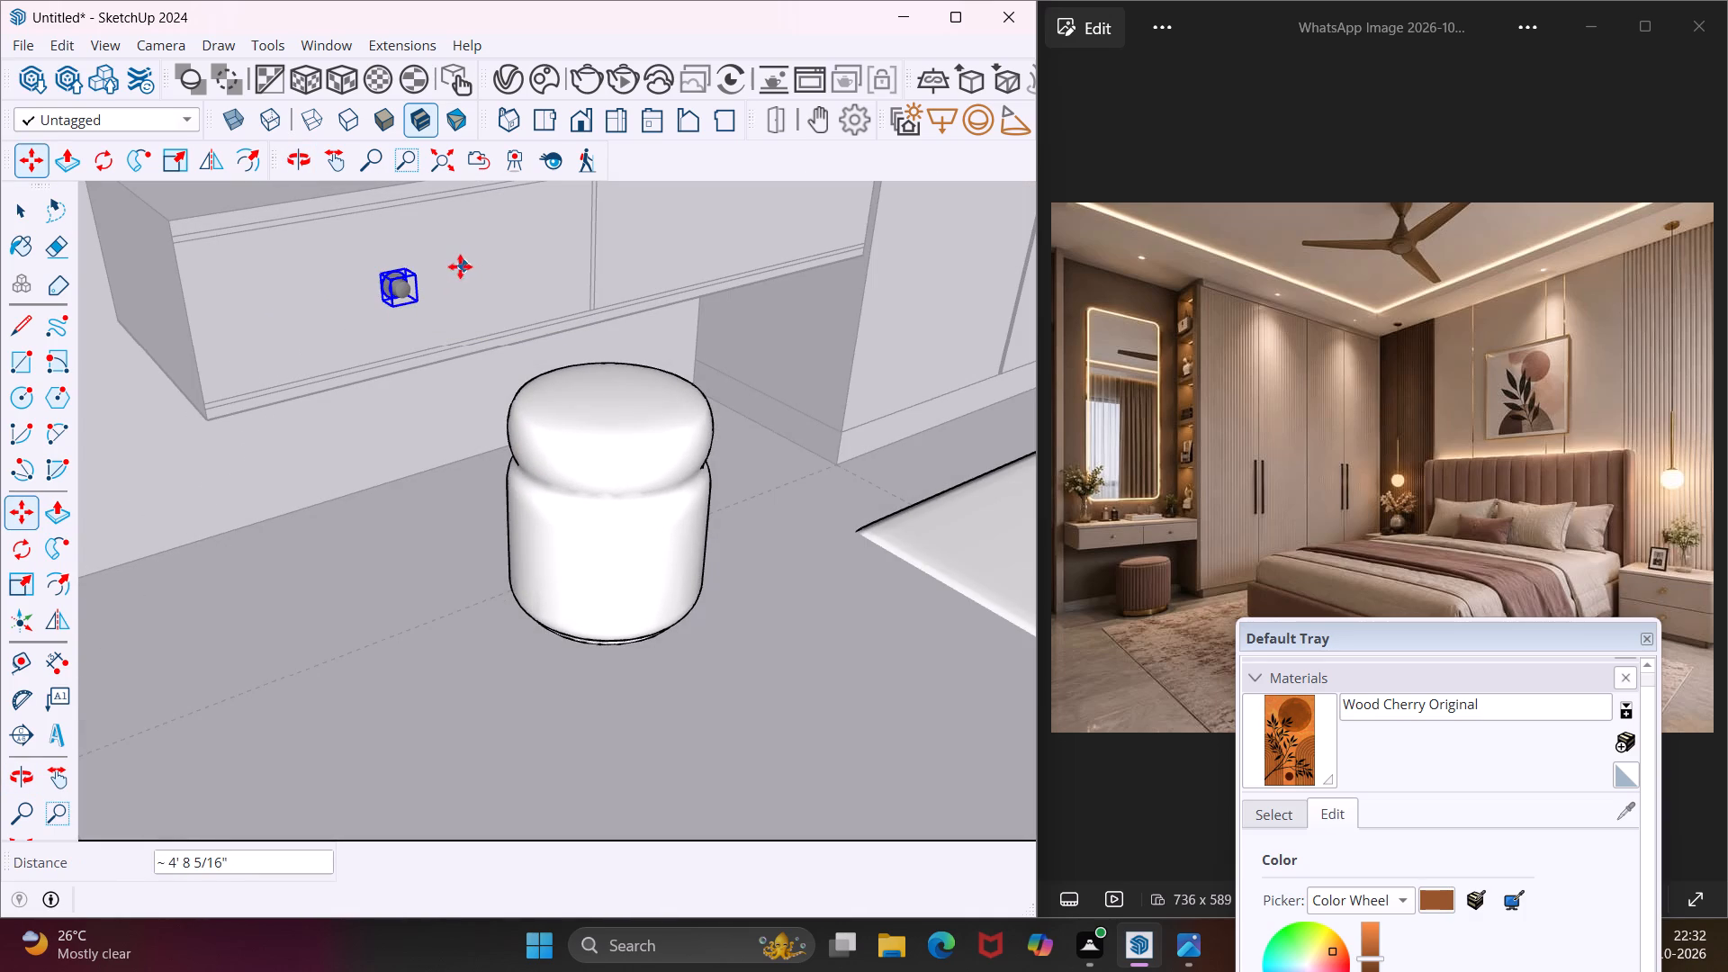
# Copy the knob 2' 11 5/8" along the green axis onto the dressing table's other drawer front.
pyautogui.click(448, 268)
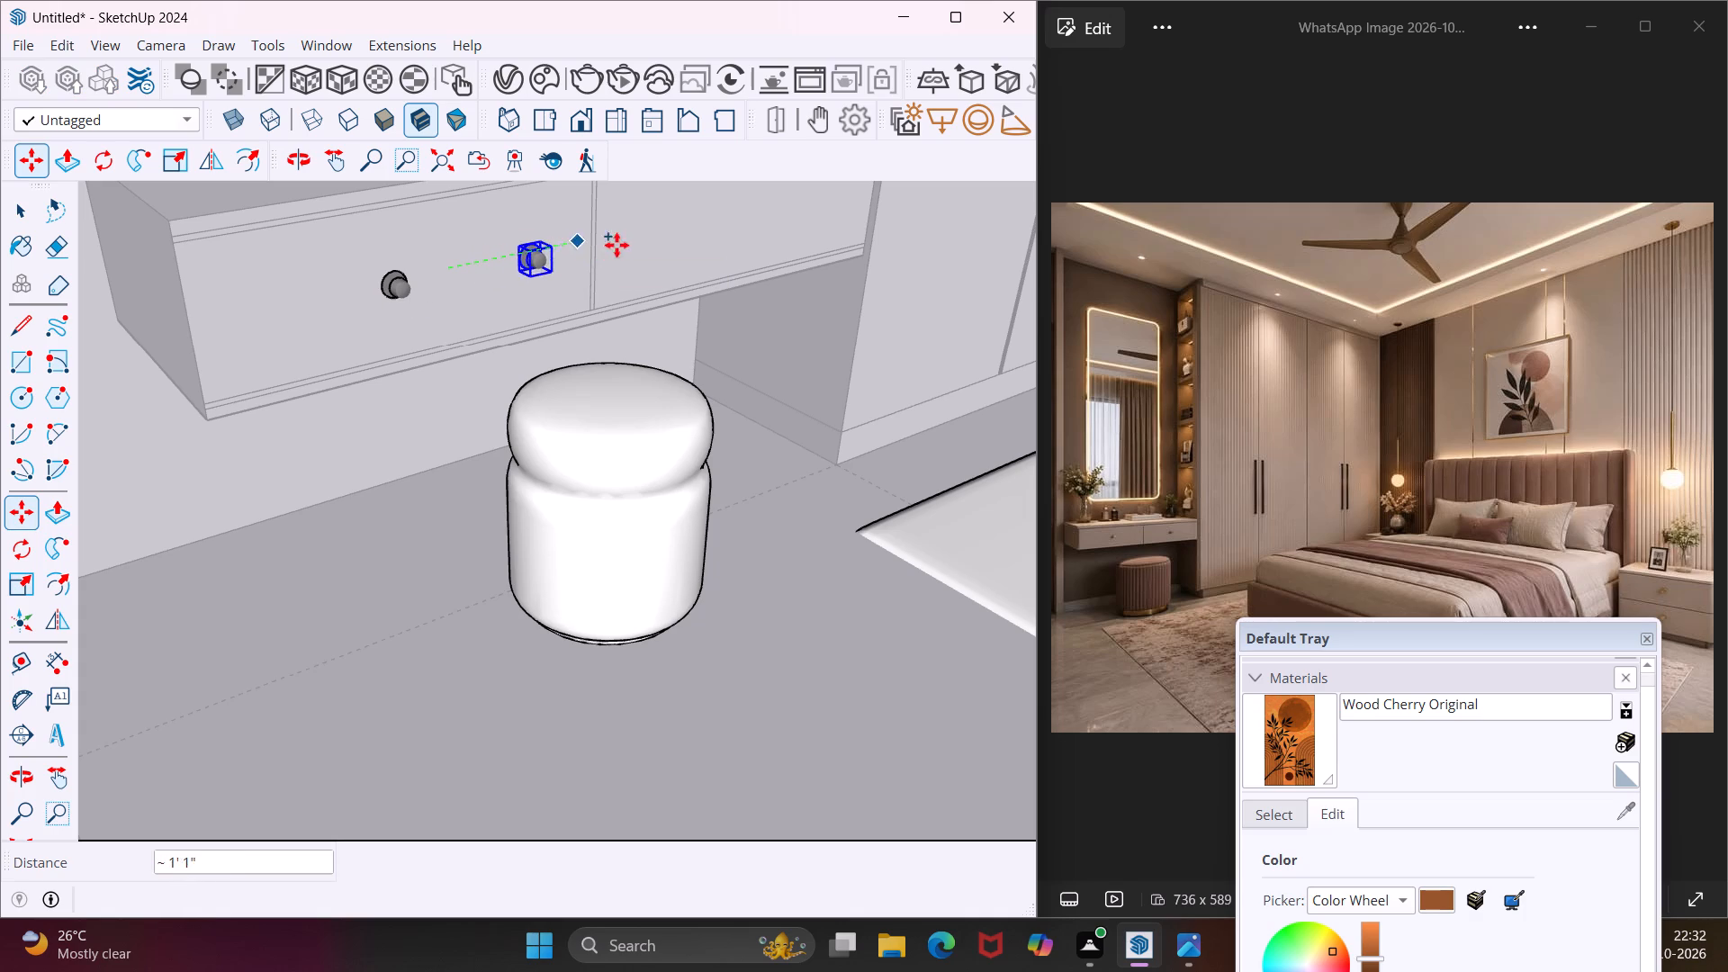
pyautogui.click(796, 202)
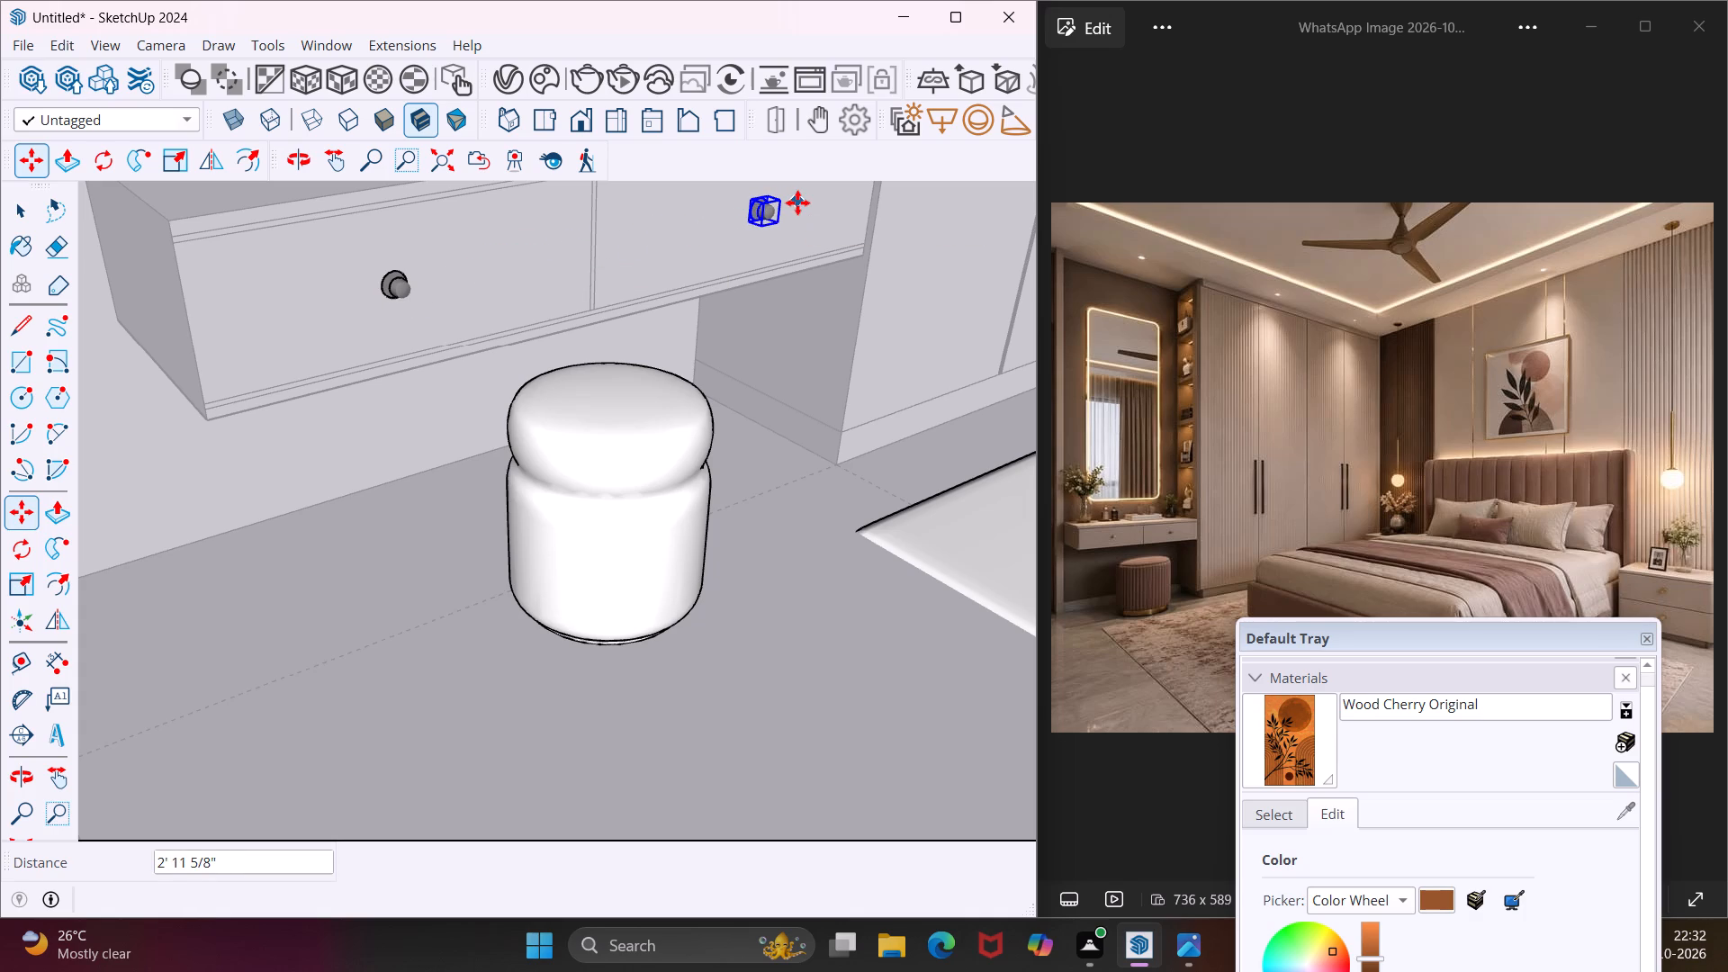
pyautogui.press('Escape')
pyautogui.press('space')
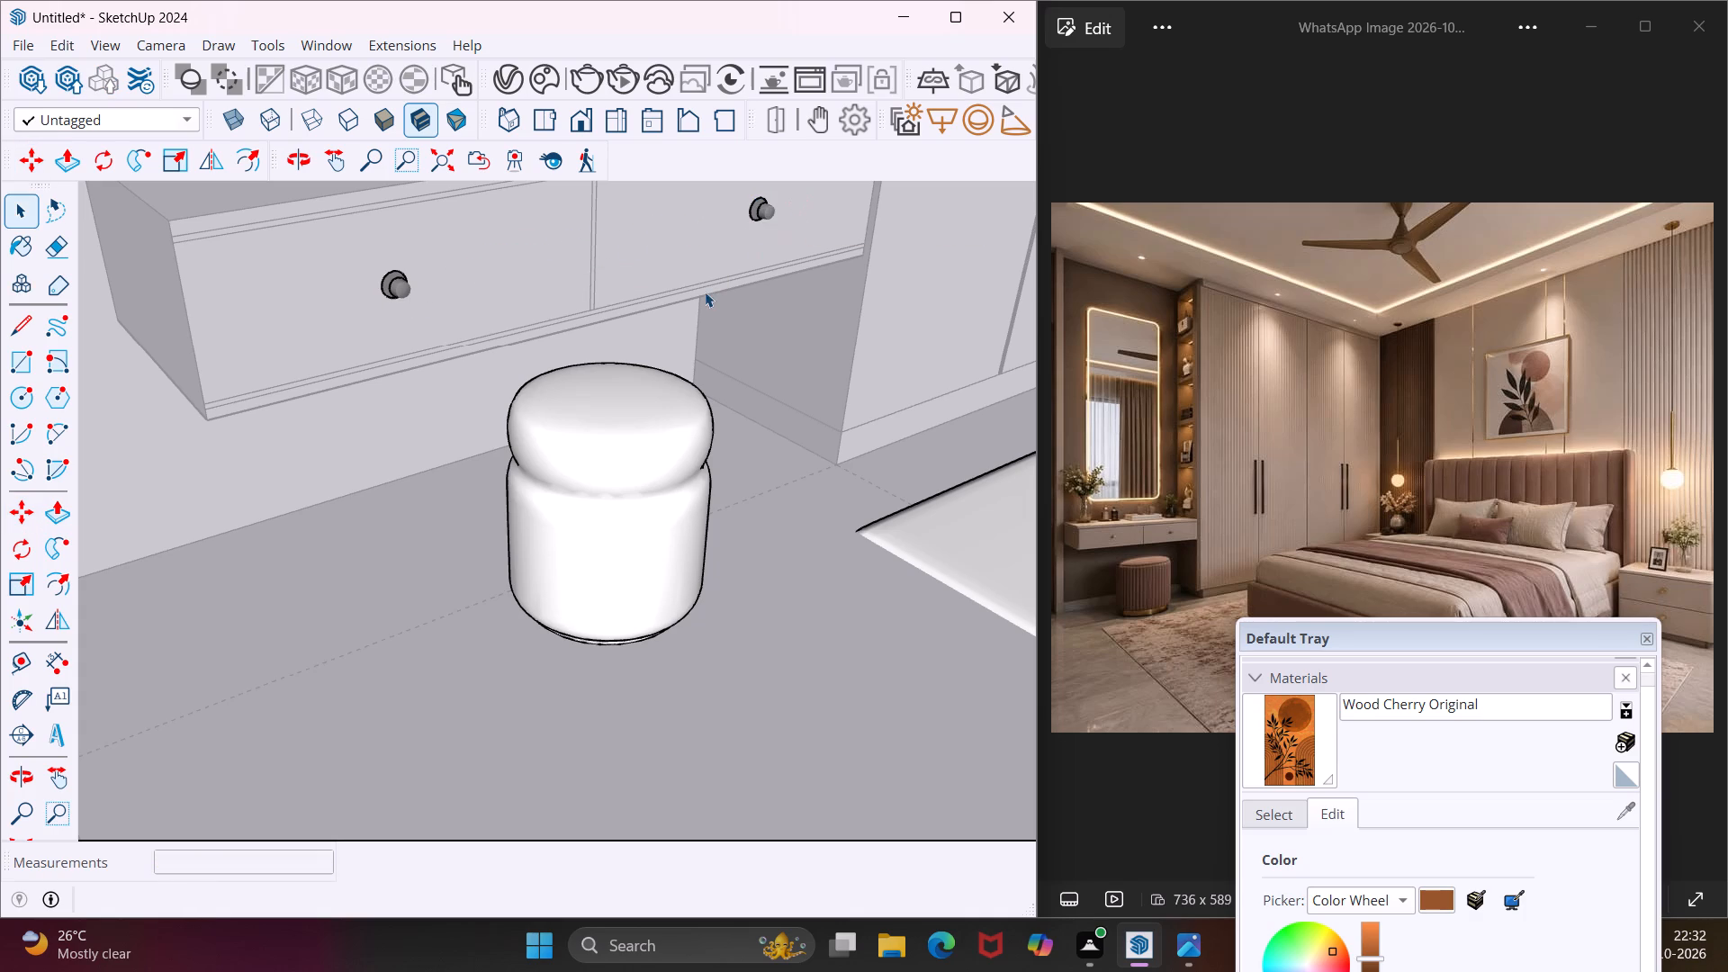
# Exit the open group editing to return to the whole model.
pyautogui.scroll(-12, 705, 292)
pyautogui.scroll(1, 705, 292)
pyautogui.scroll(-4, 705, 292)
pyautogui.click(494, 449)
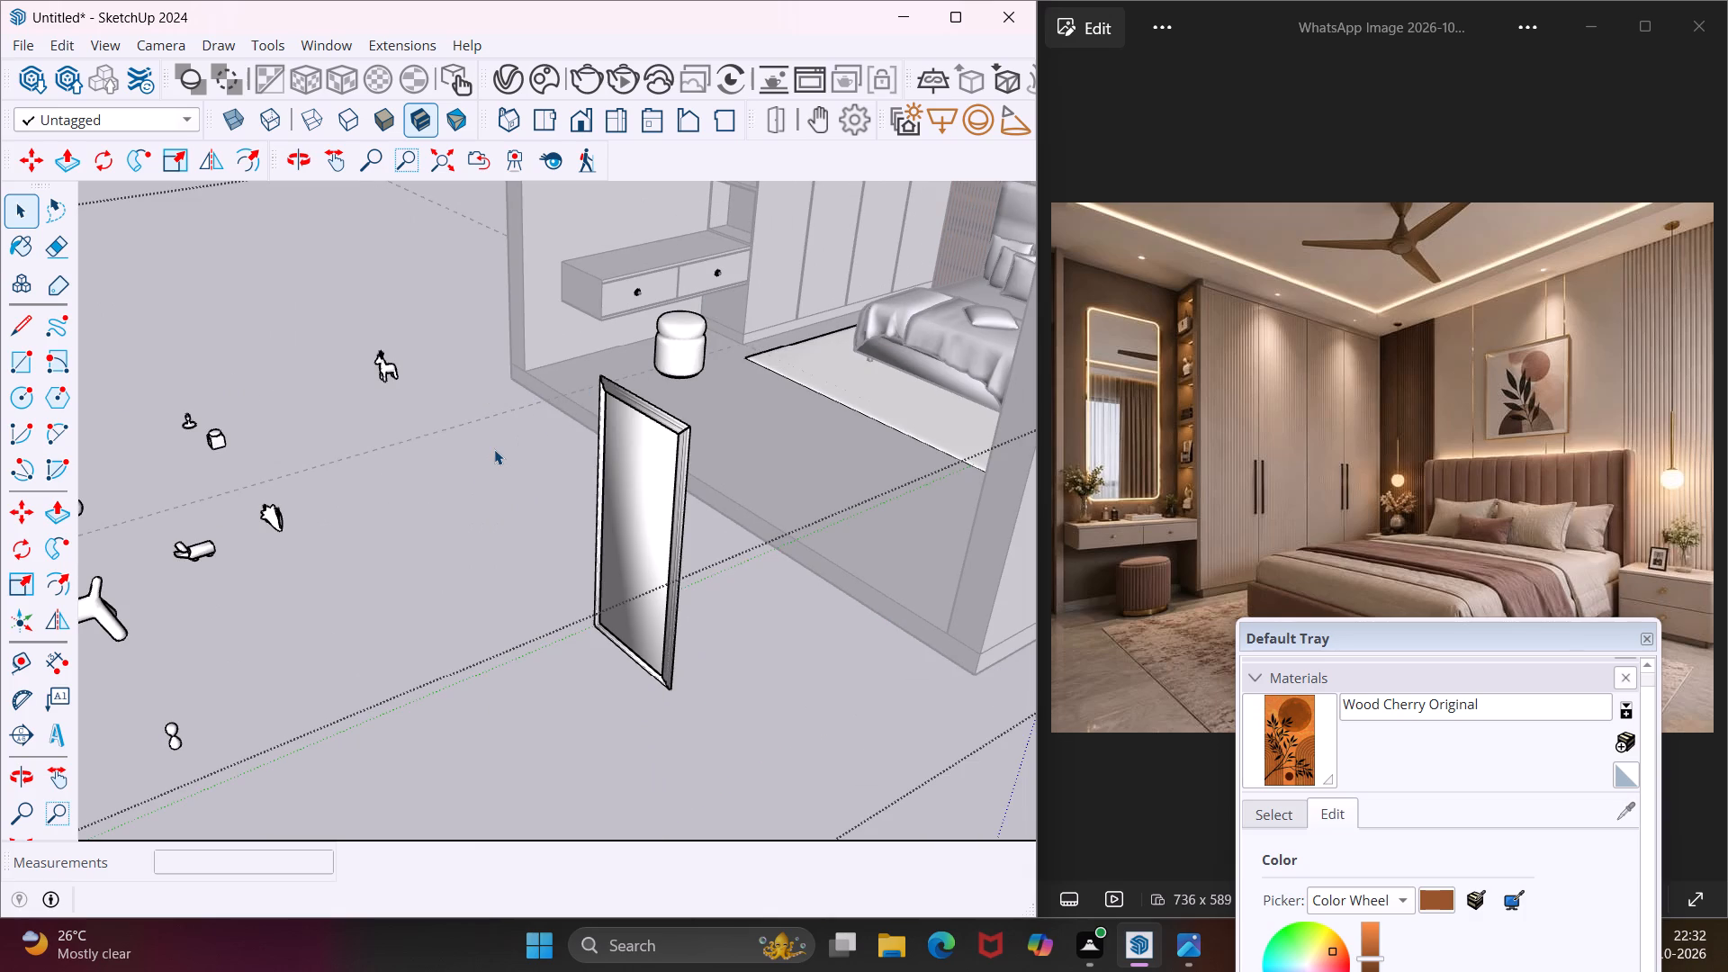
pyautogui.doubleClick(494, 449)
# Examine the wardrobe's door divider lines, its front face and the narrow strip running above the doors.
pyautogui.moveTo(496, 448); pyautogui.dragTo(567, 448, button='middle')
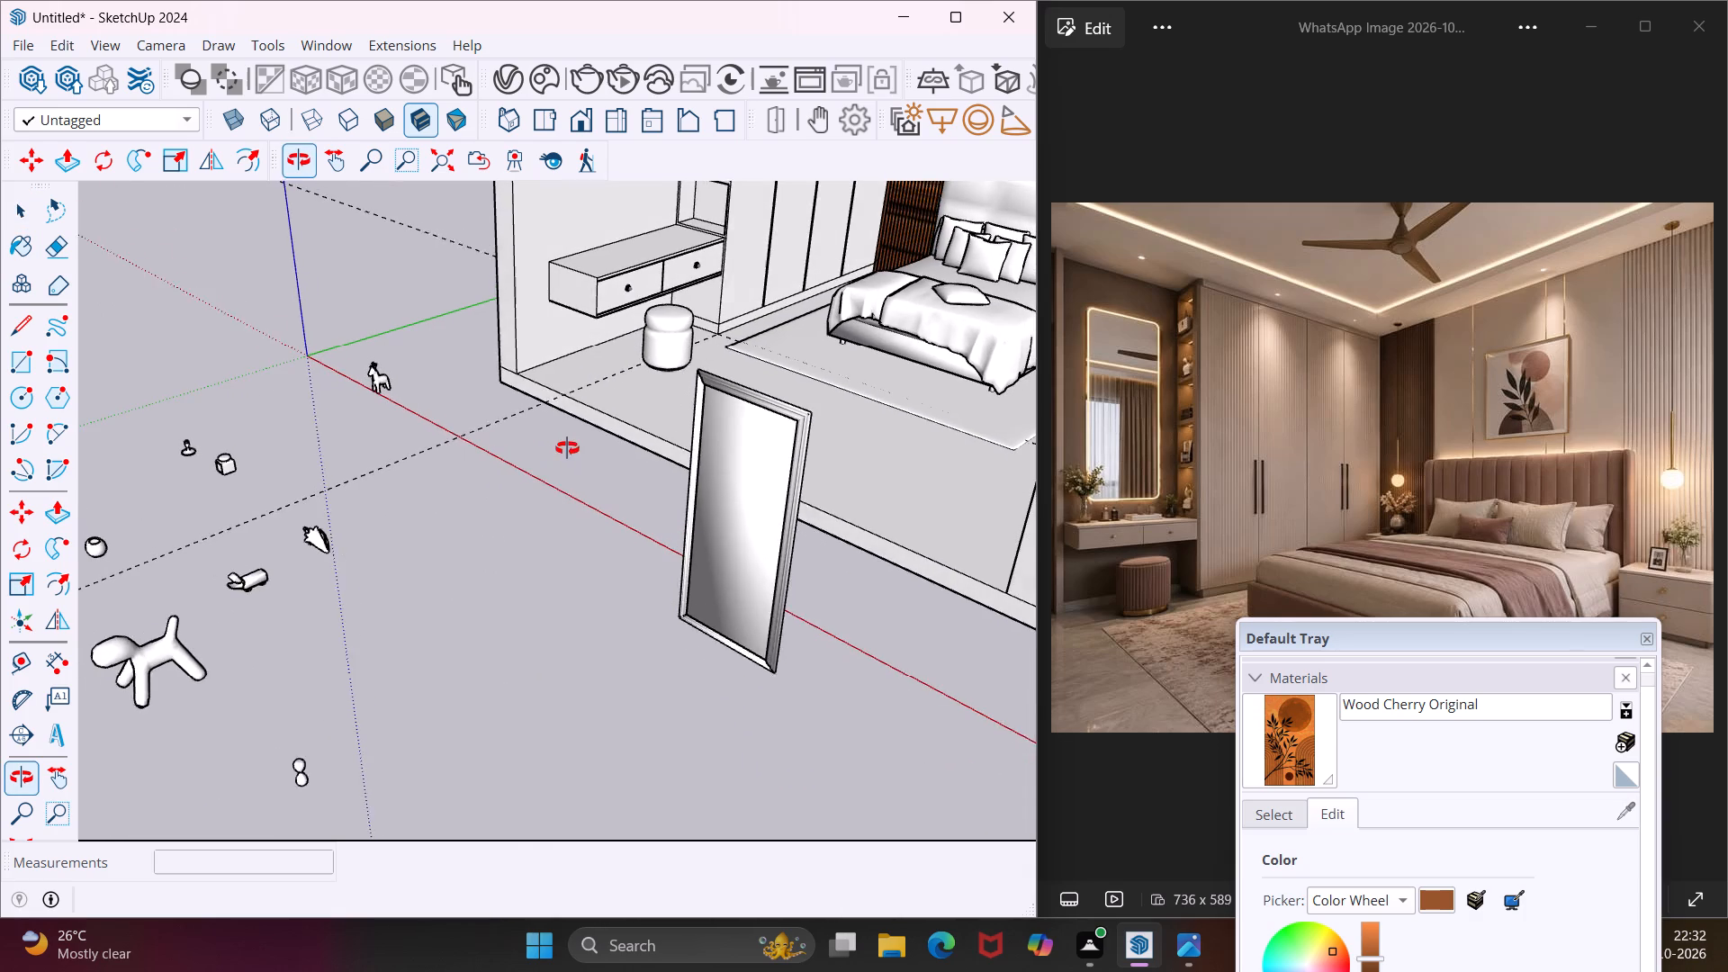
pyautogui.moveTo(567, 448); pyautogui.dragTo(569, 448, button='middle')
pyautogui.scroll(-6, 553, 444)
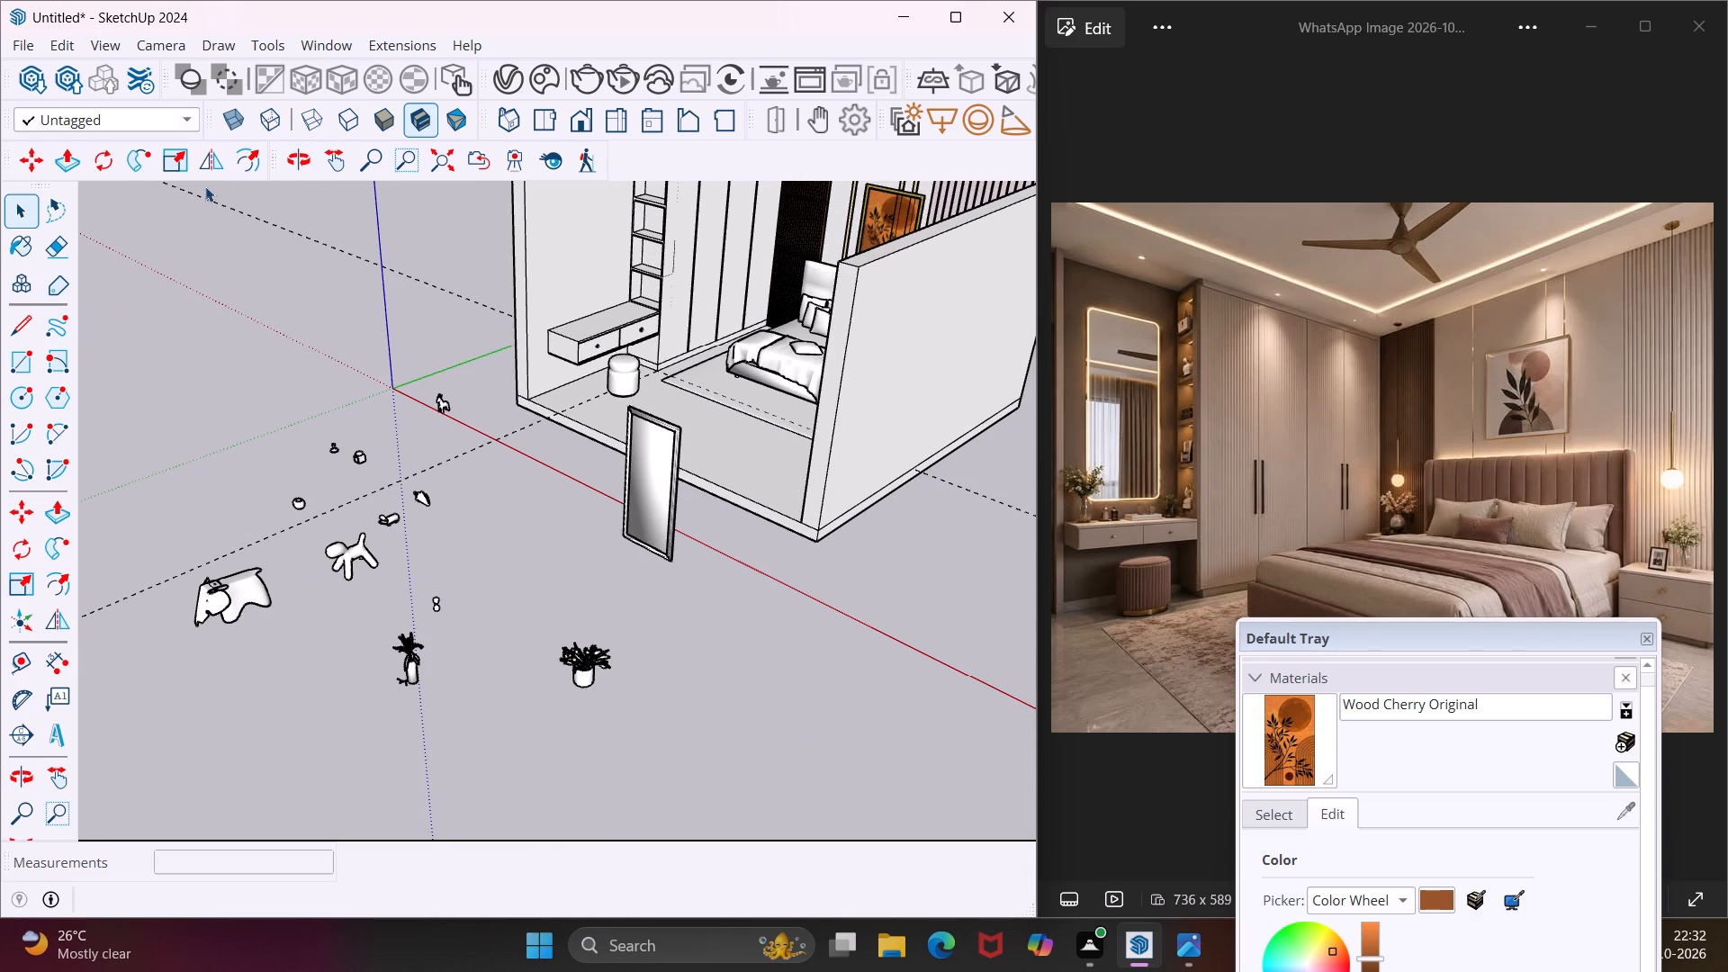
pyautogui.click(328, 159)
pyautogui.moveTo(514, 377); pyautogui.dragTo(399, 493)
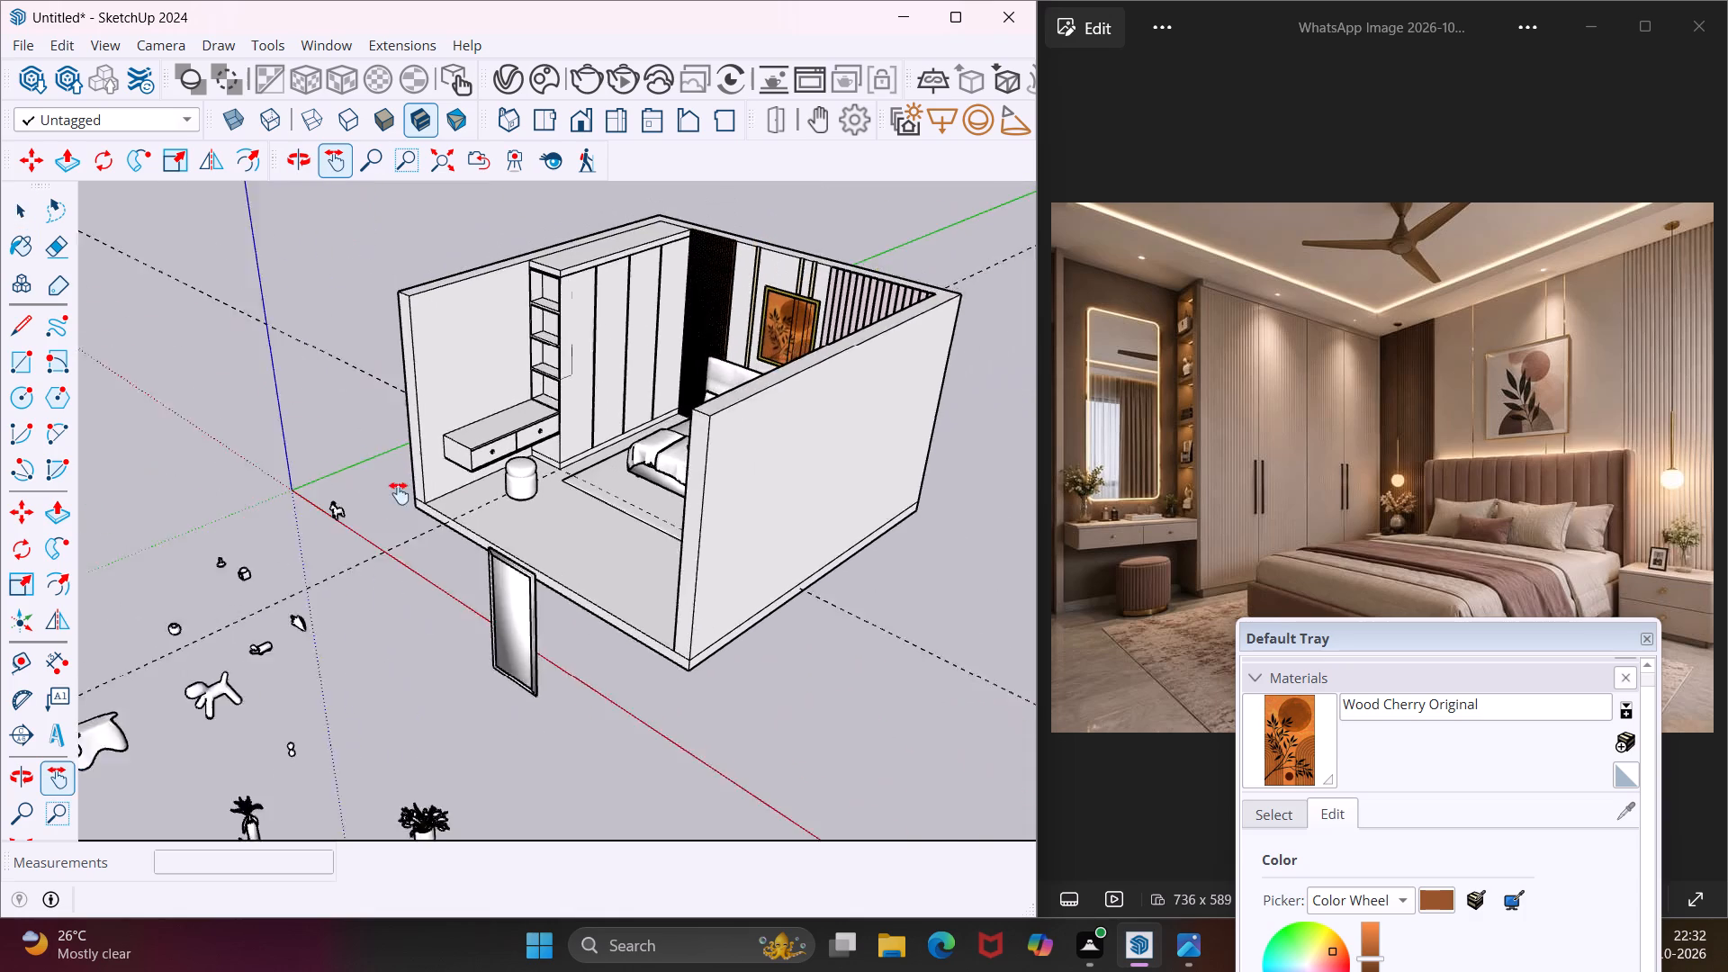
pyautogui.moveTo(399, 493); pyautogui.dragTo(365, 517)
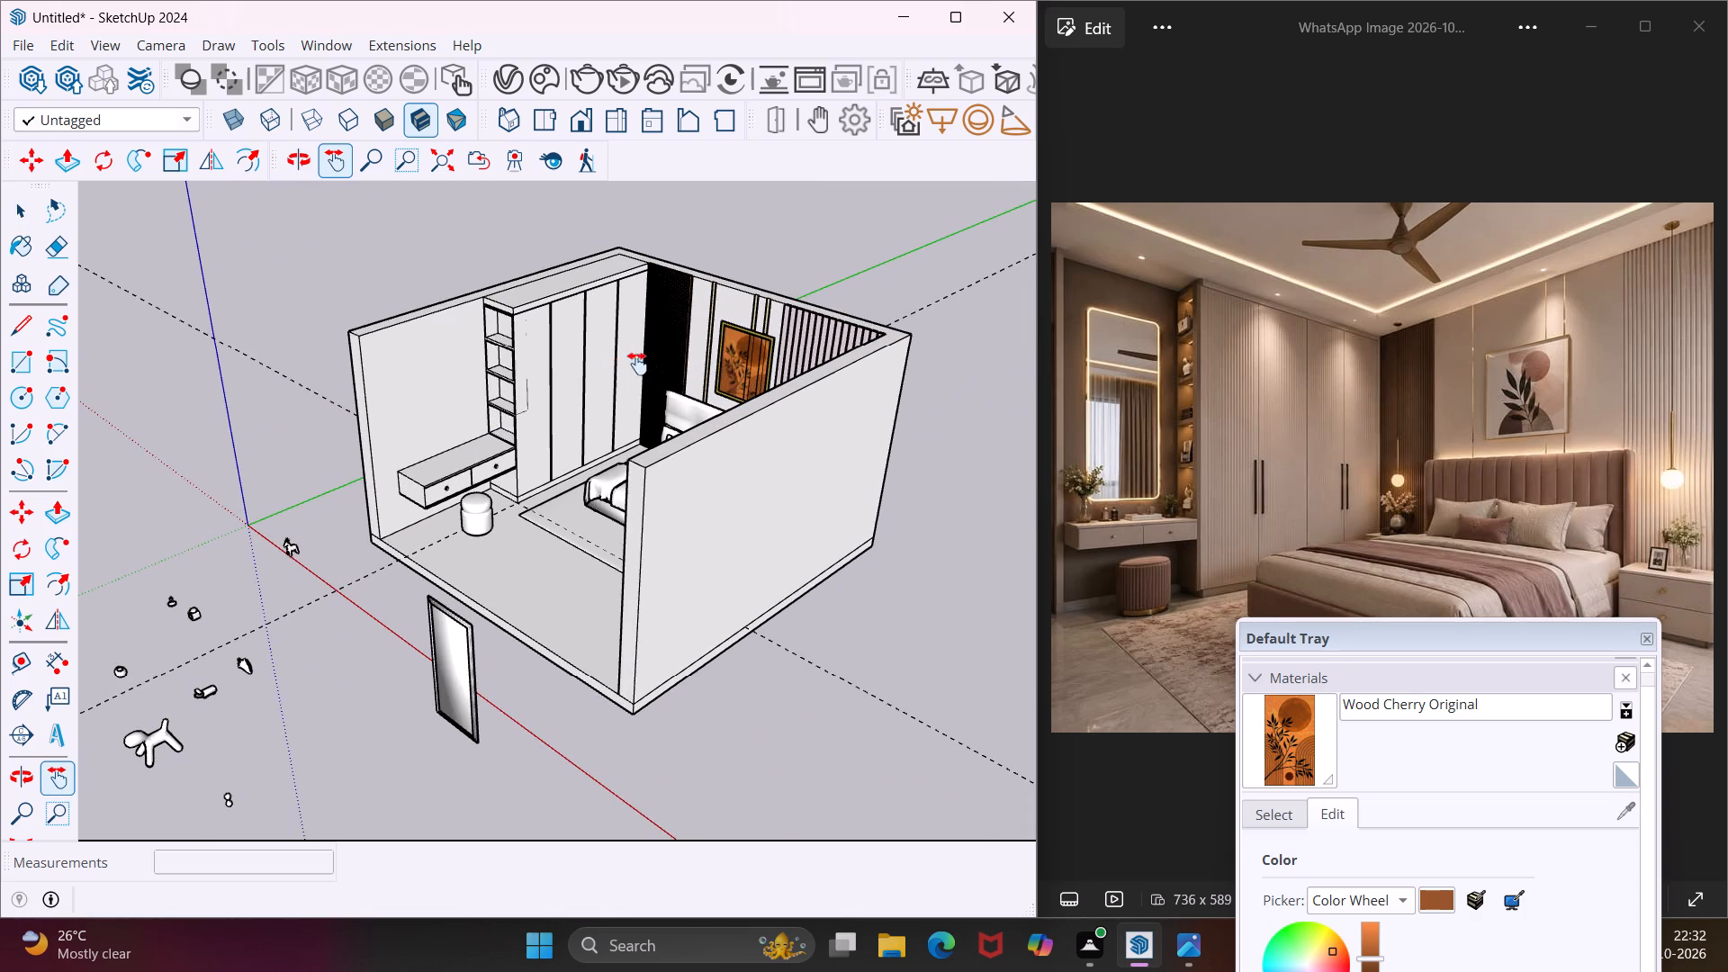
pyautogui.moveTo(642, 364); pyautogui.dragTo(748, 361, button='middle')
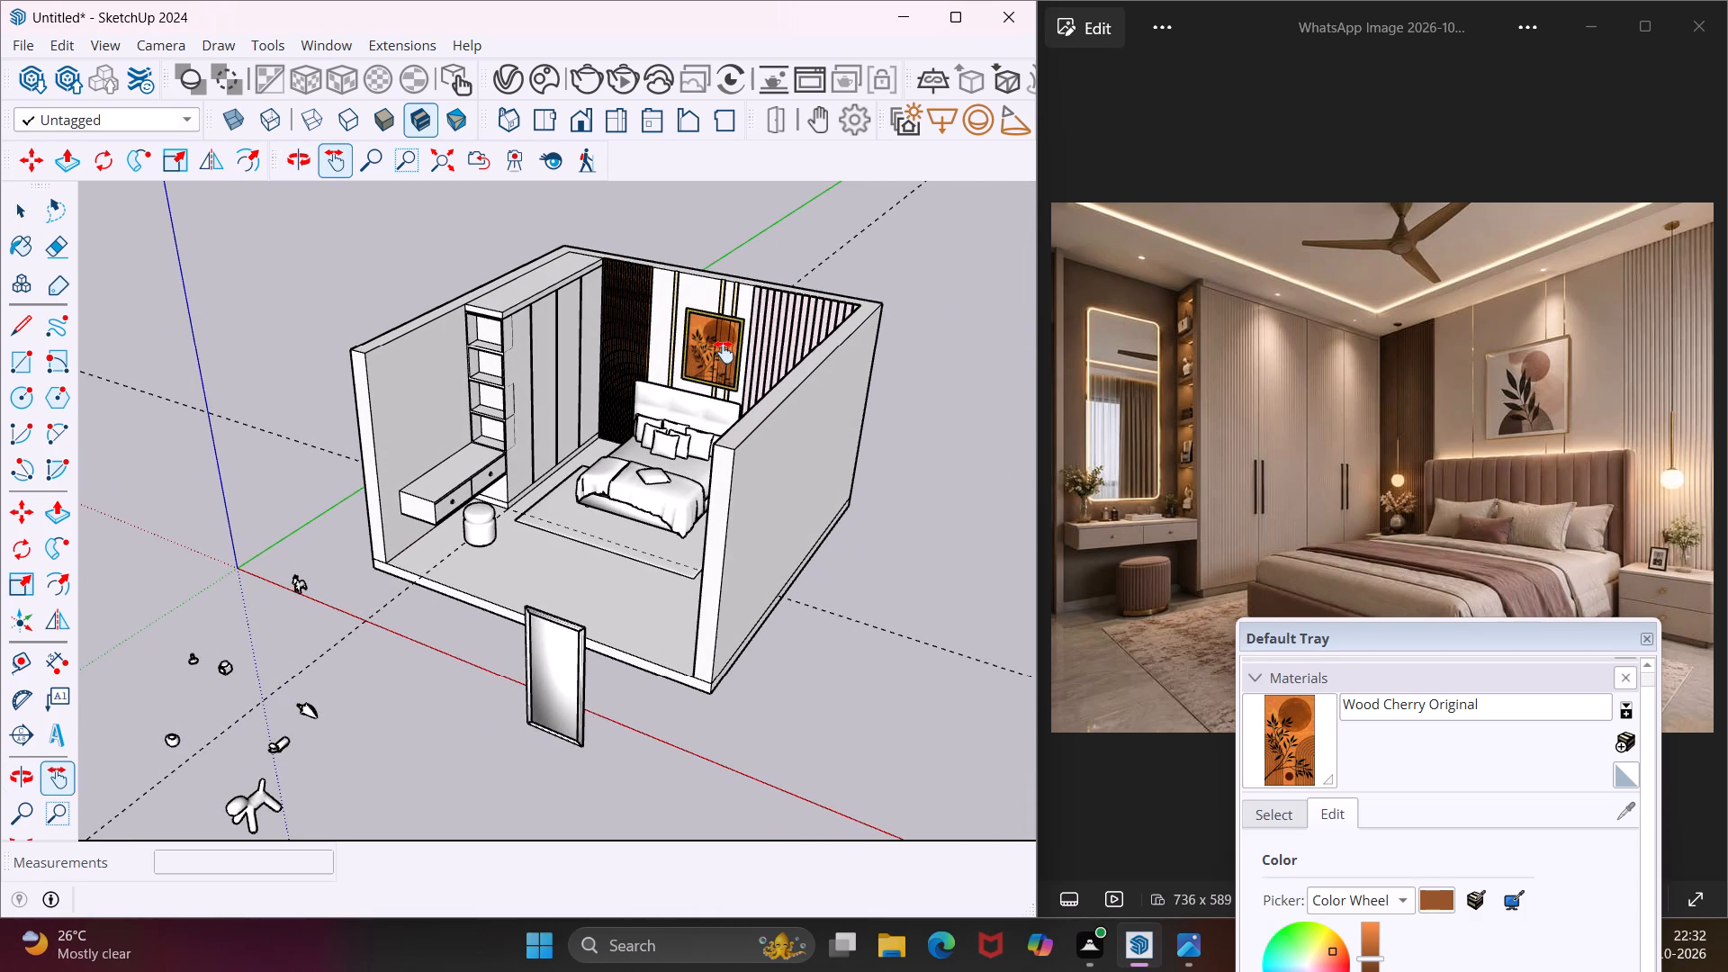
pyautogui.scroll(8, 707, 346)
pyautogui.press('Escape')
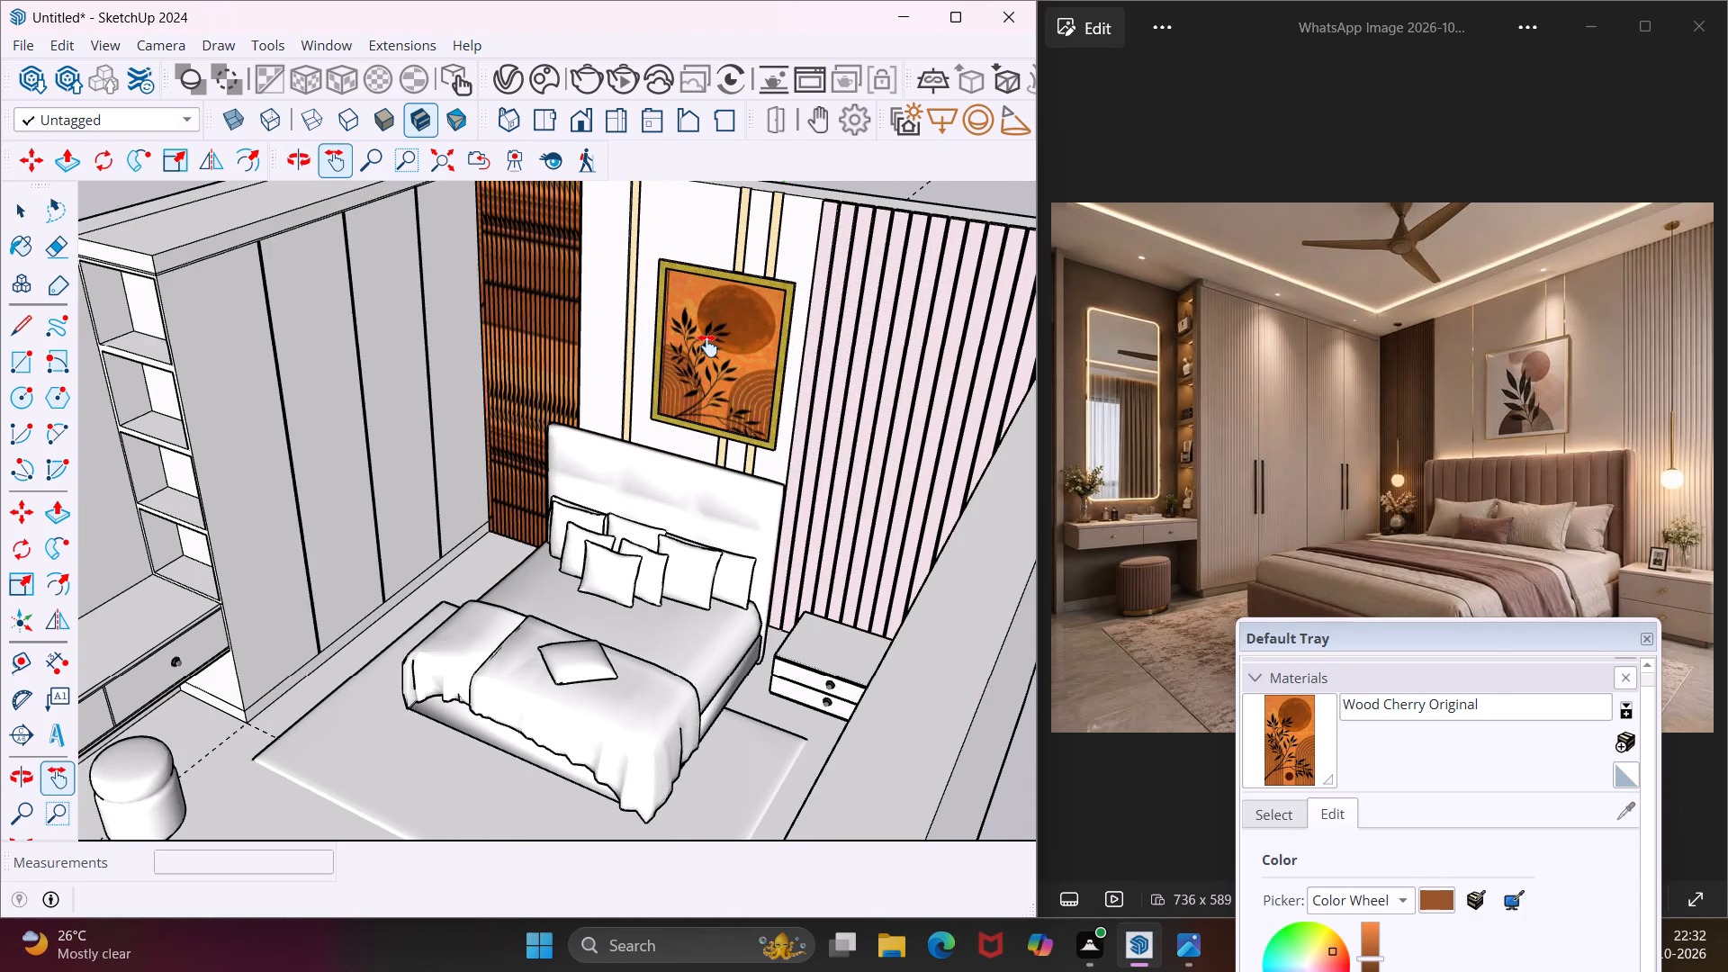
pyautogui.press('space')
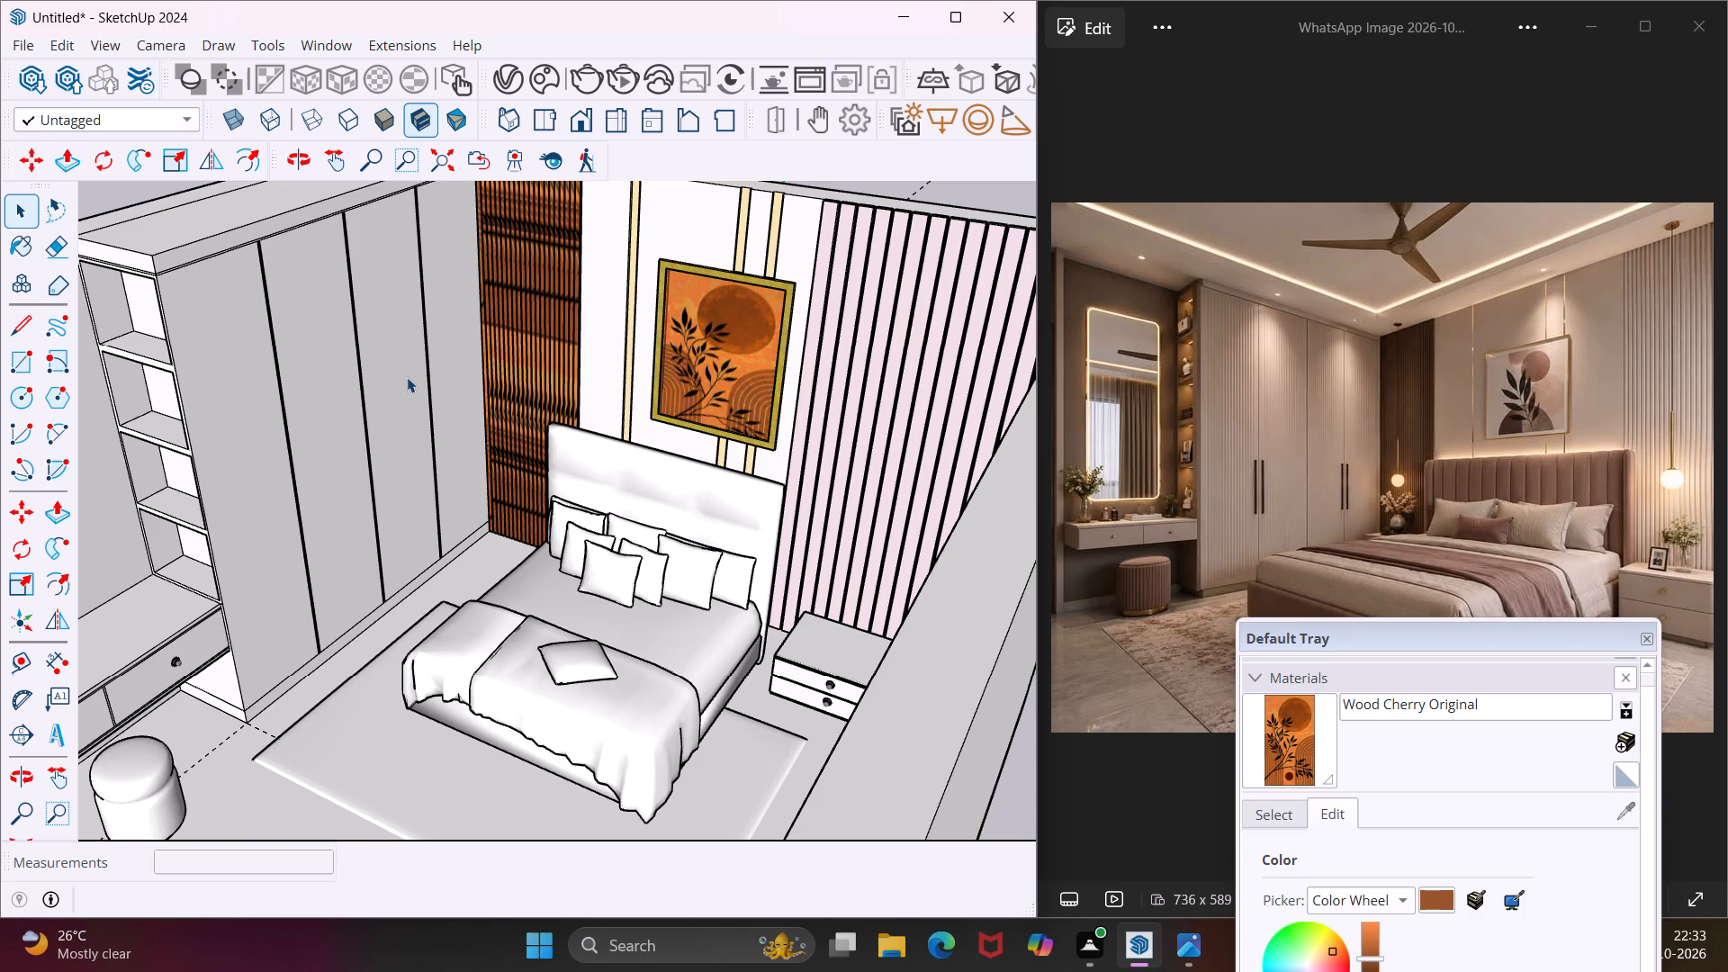
pyautogui.scroll(5, 407, 377)
pyautogui.moveTo(407, 377); pyautogui.dragTo(399, 375, button='middle')
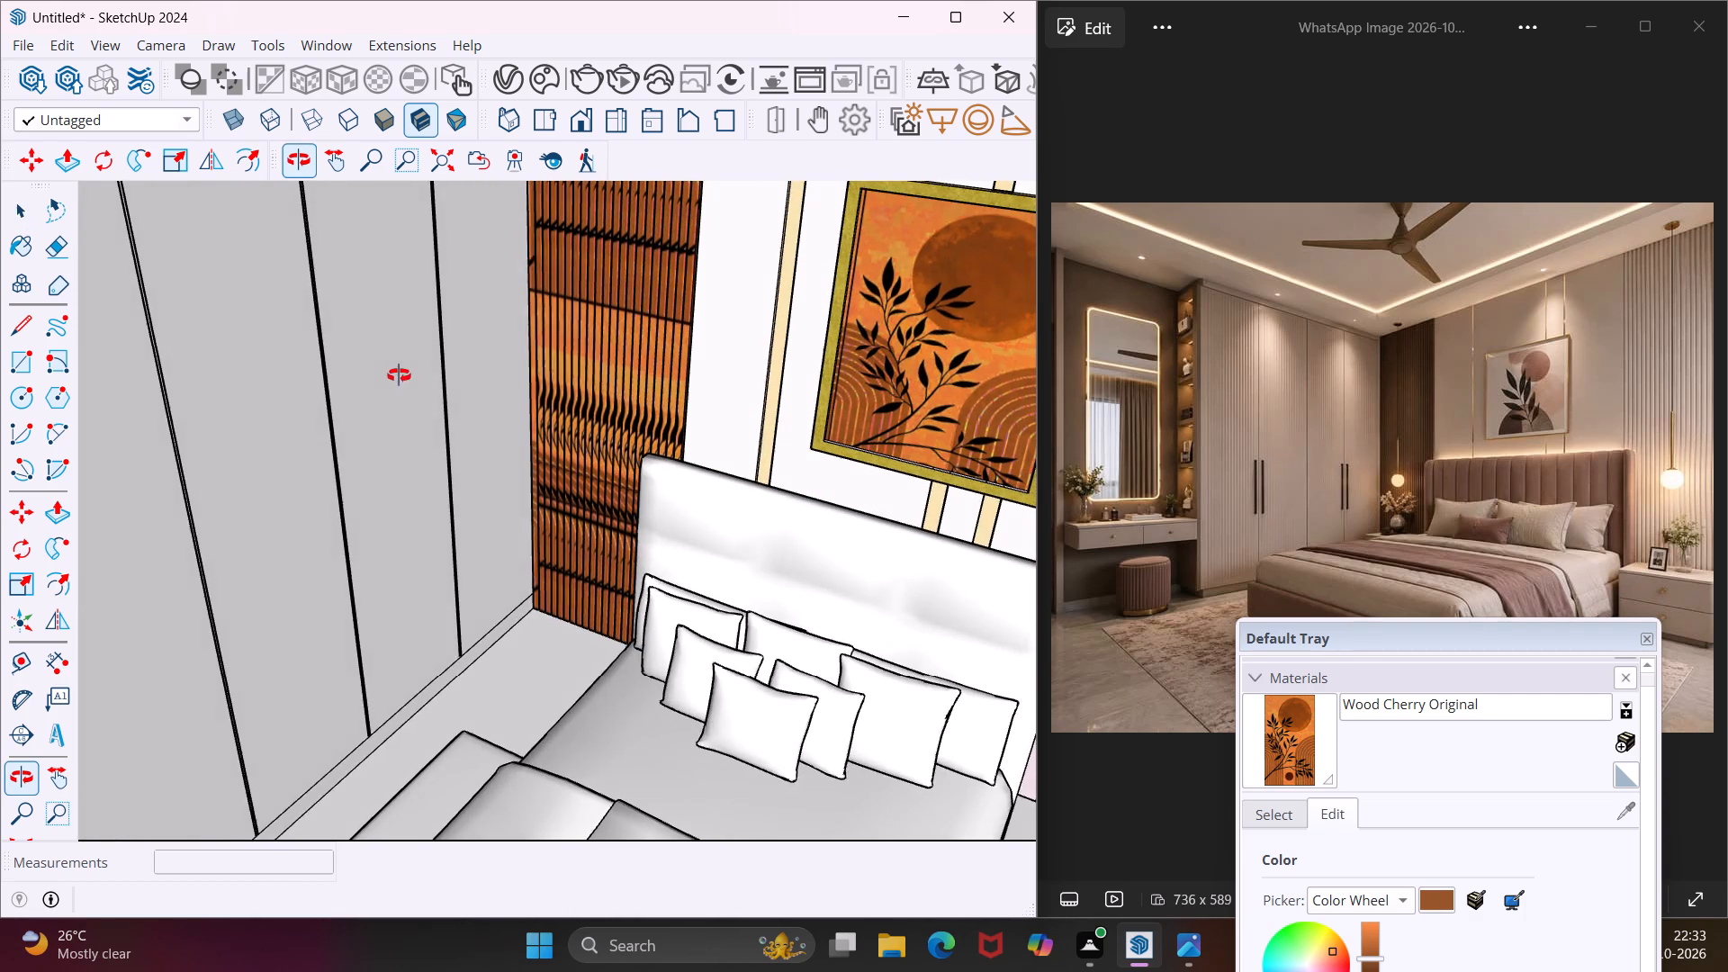
pyautogui.moveTo(399, 375); pyautogui.dragTo(322, 392, button='middle')
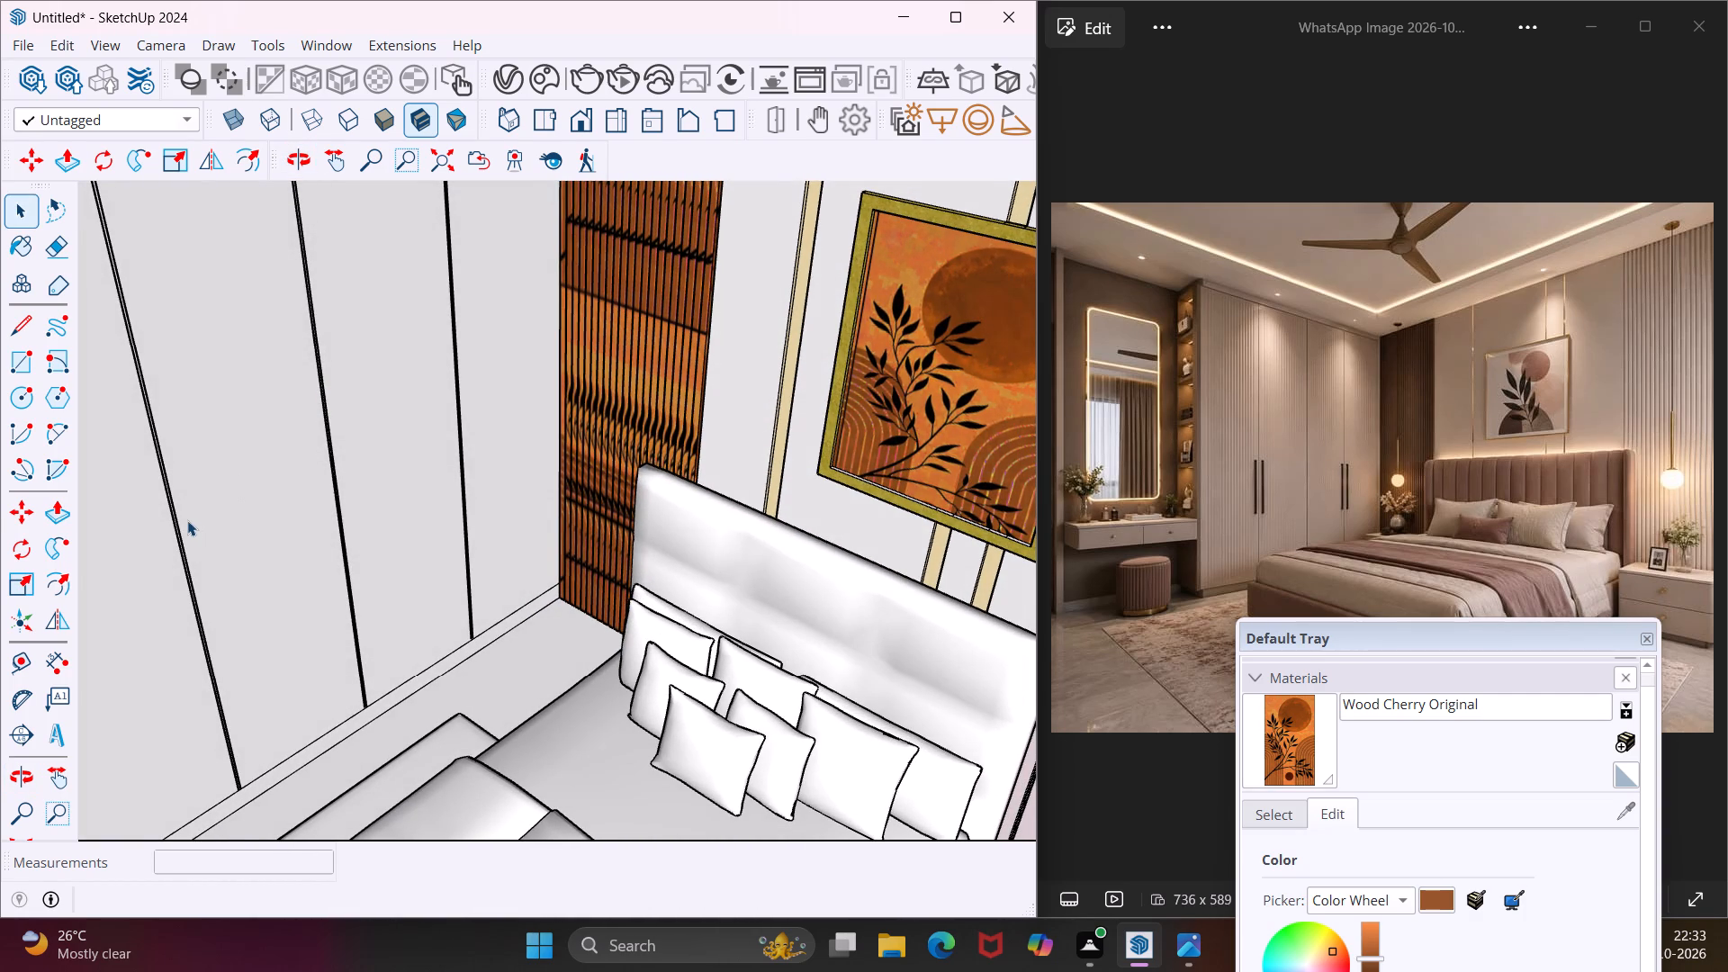
pyautogui.scroll(13, 187, 520)
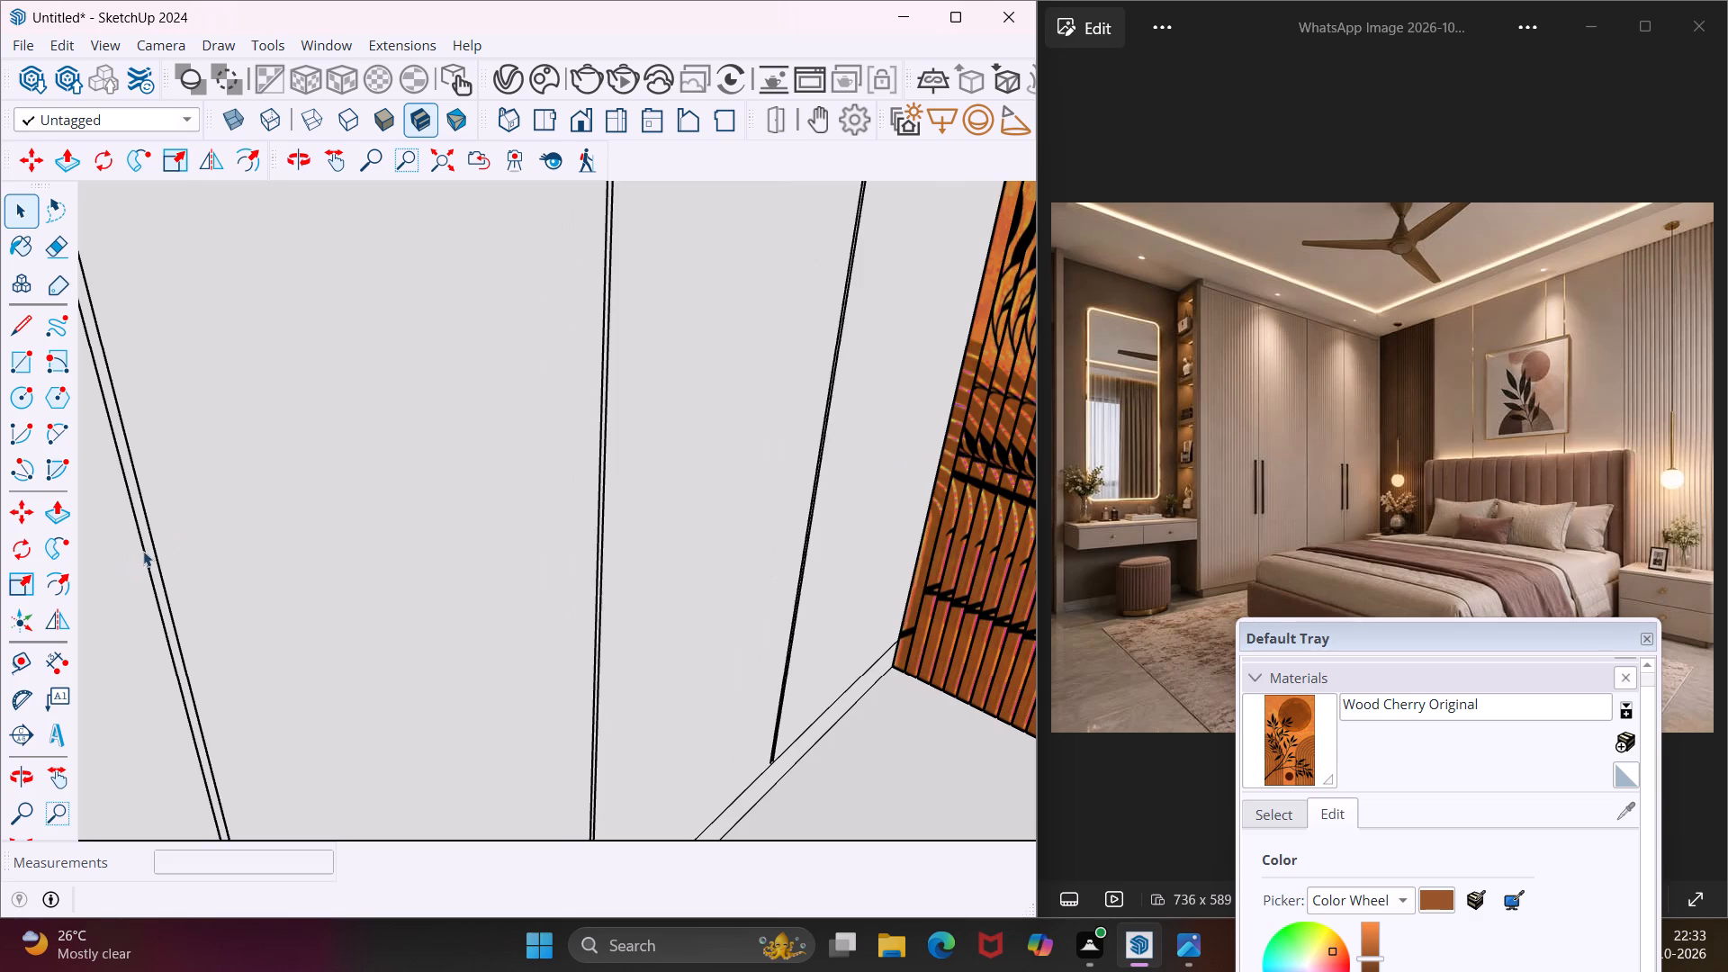
pyautogui.click(150, 551)
pyautogui.click(148, 551)
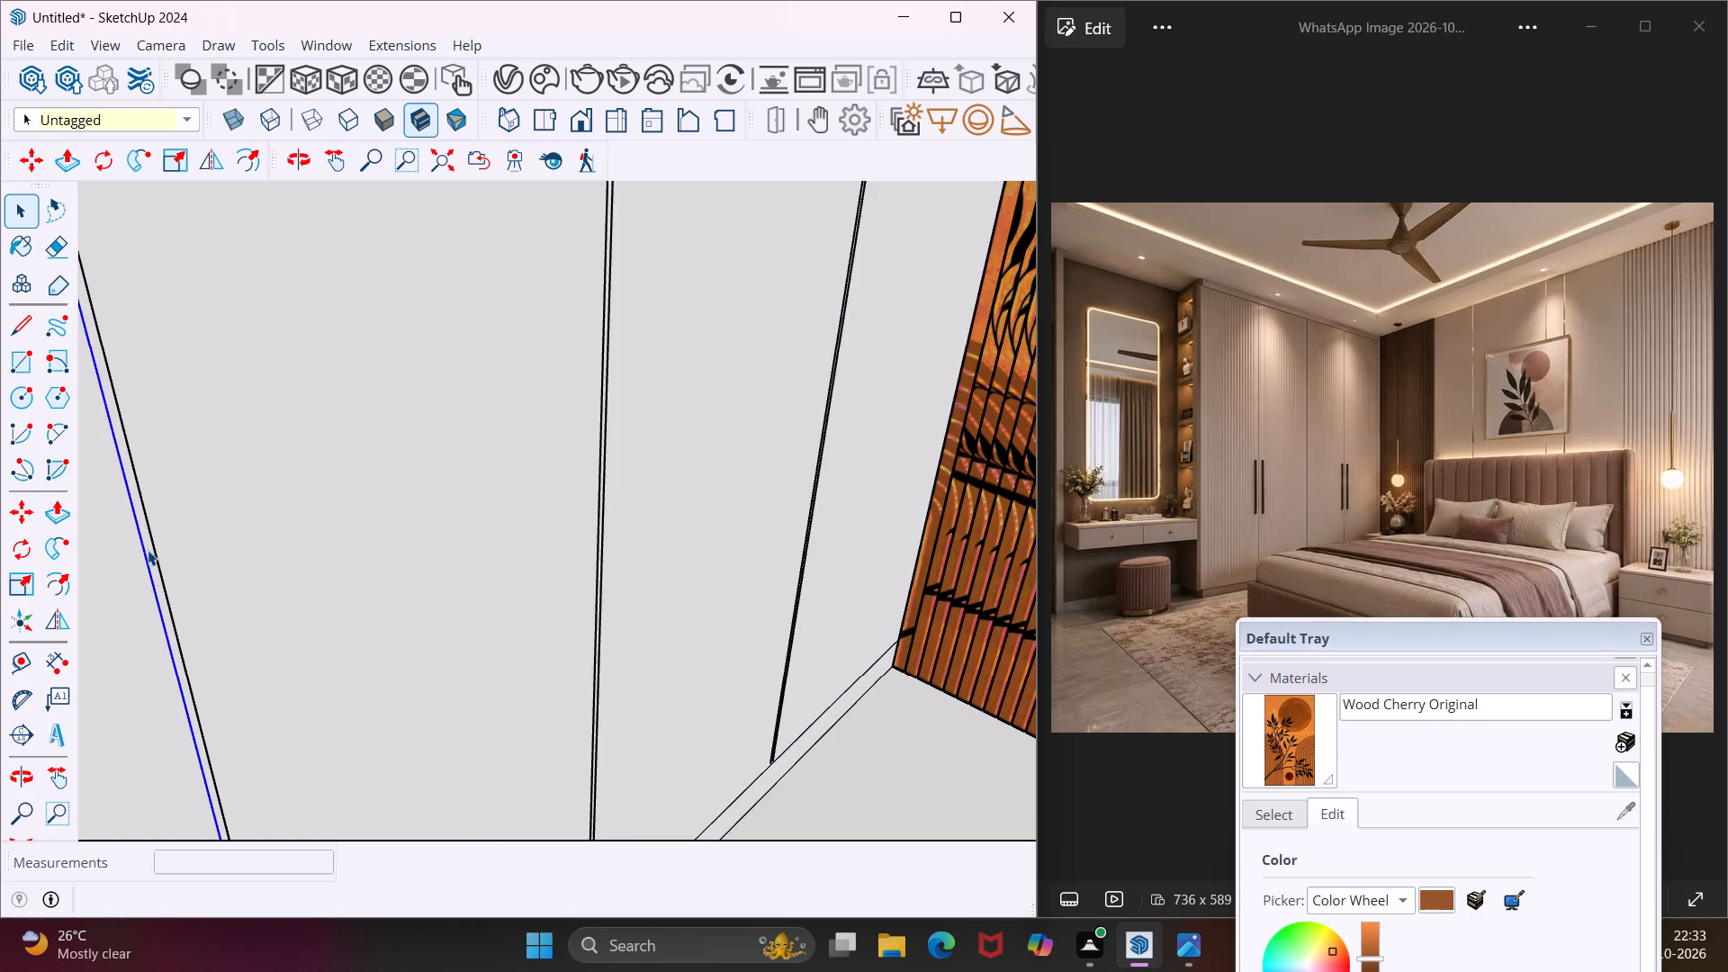
pyautogui.scroll(3, 148, 550)
pyautogui.click(153, 554)
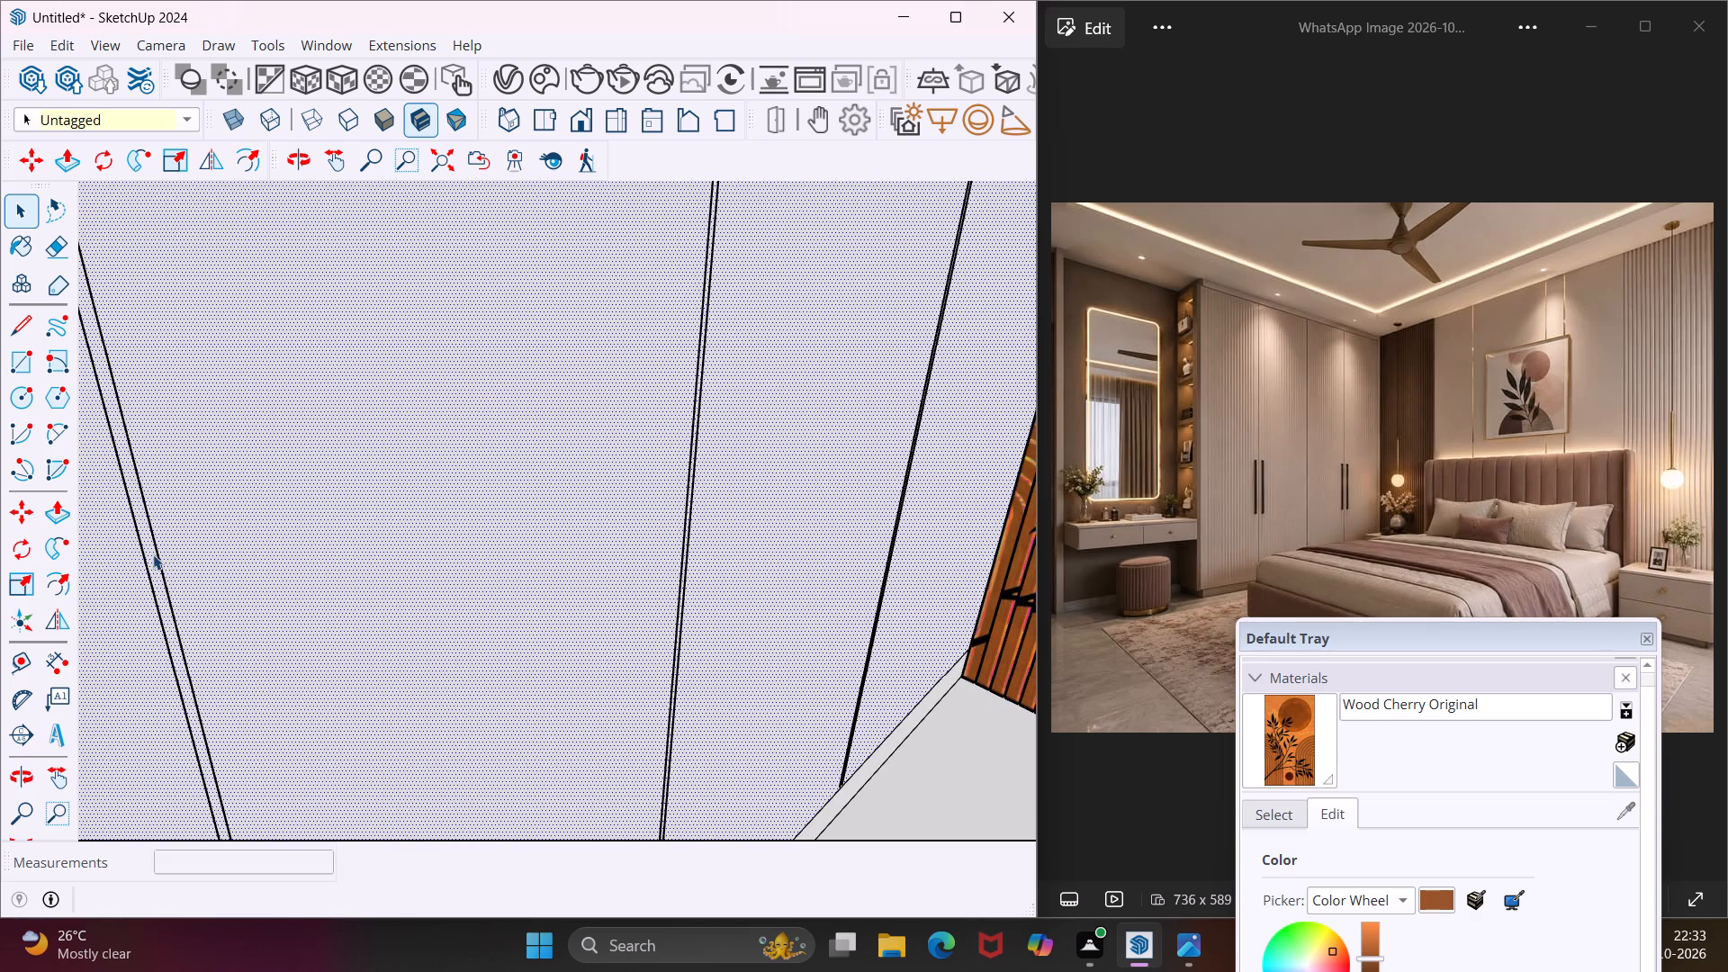
pyautogui.scroll(-20, 153, 554)
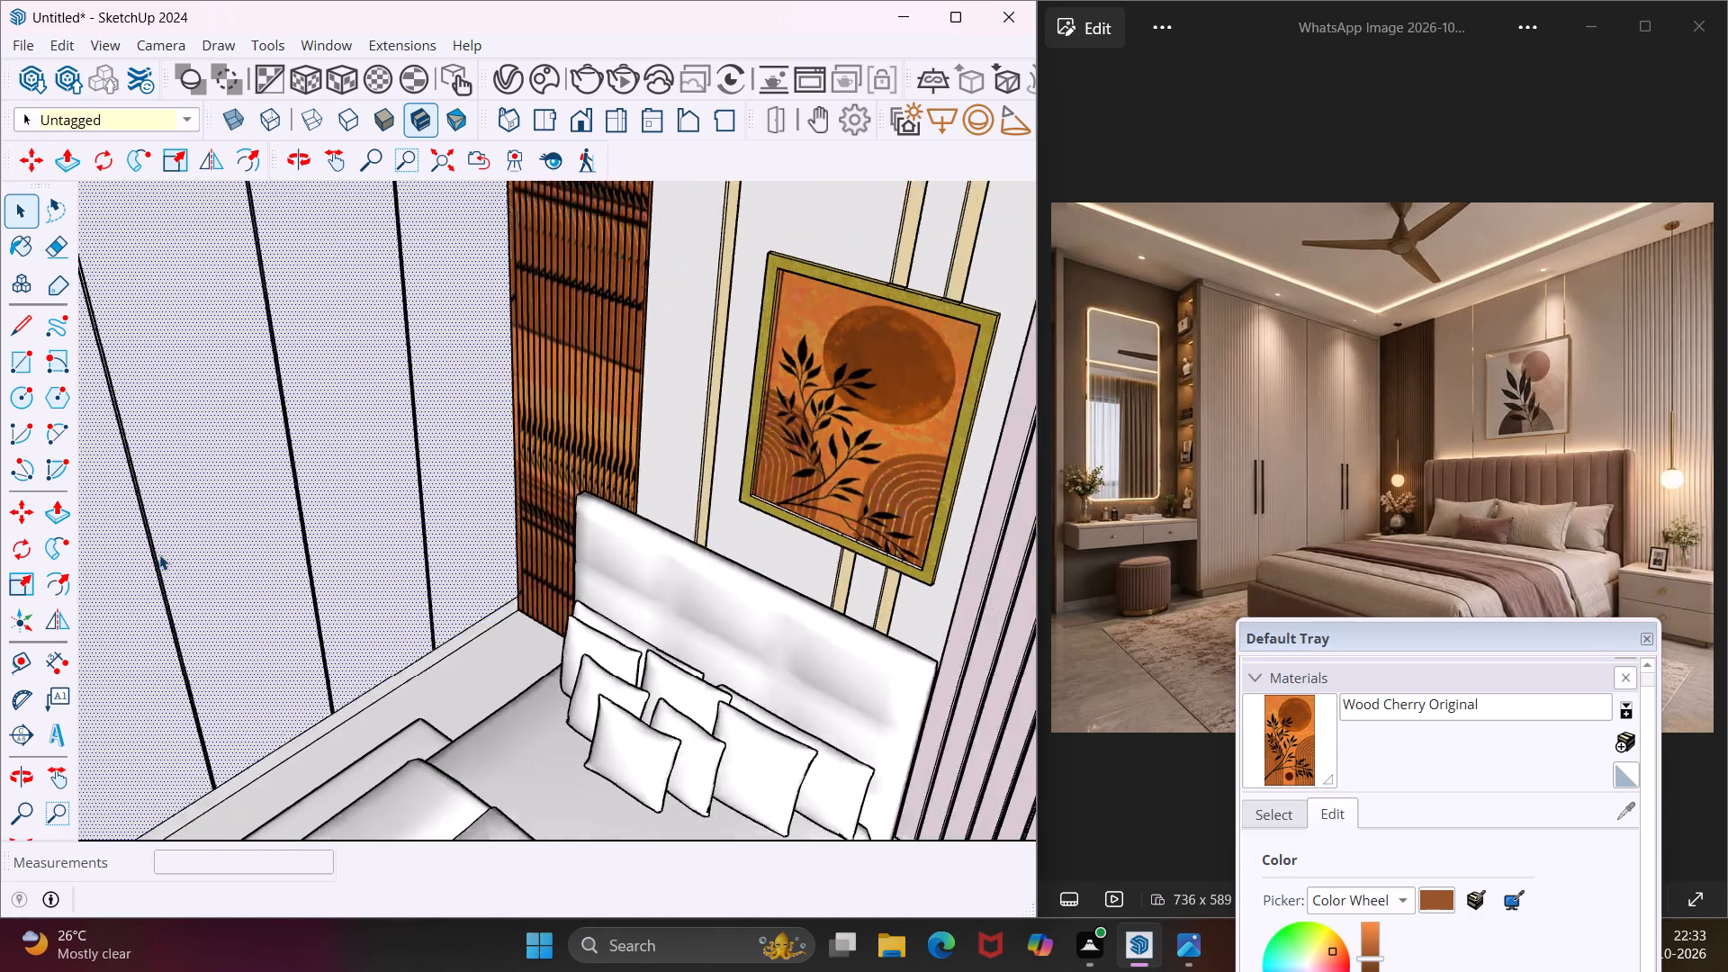
pyautogui.scroll(-3, 159, 554)
pyautogui.moveTo(173, 554); pyautogui.dragTo(384, 499, button='middle')
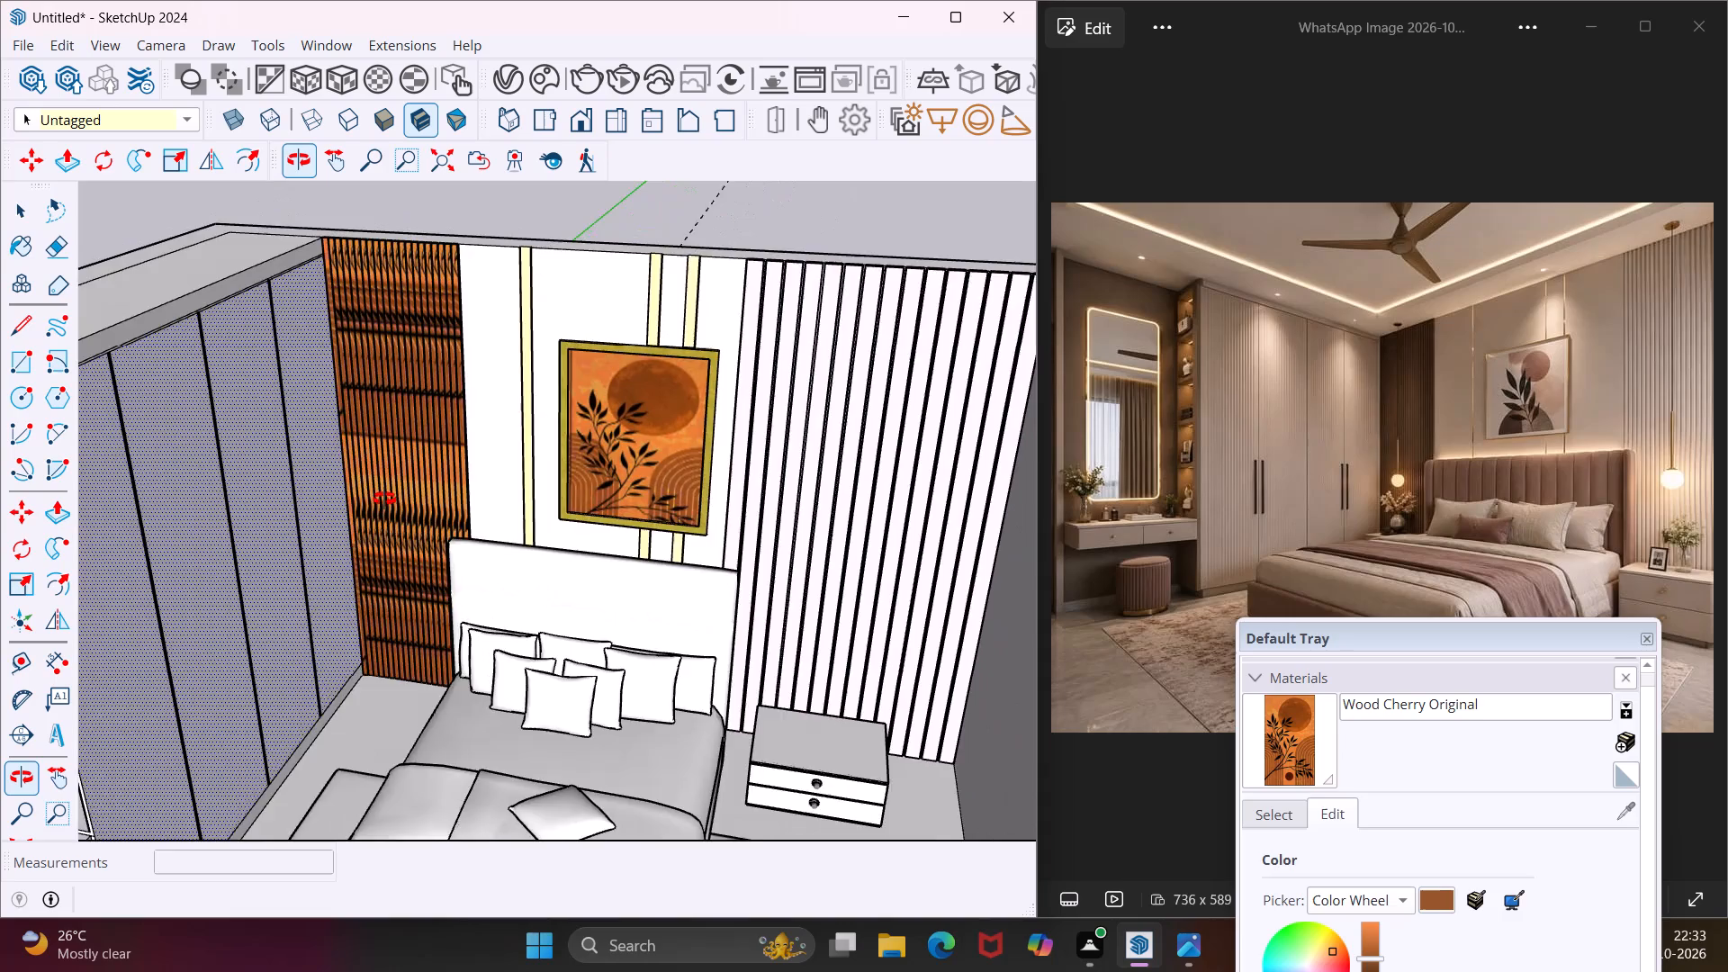
pyautogui.moveTo(384, 499); pyautogui.dragTo(579, 445, button='middle')
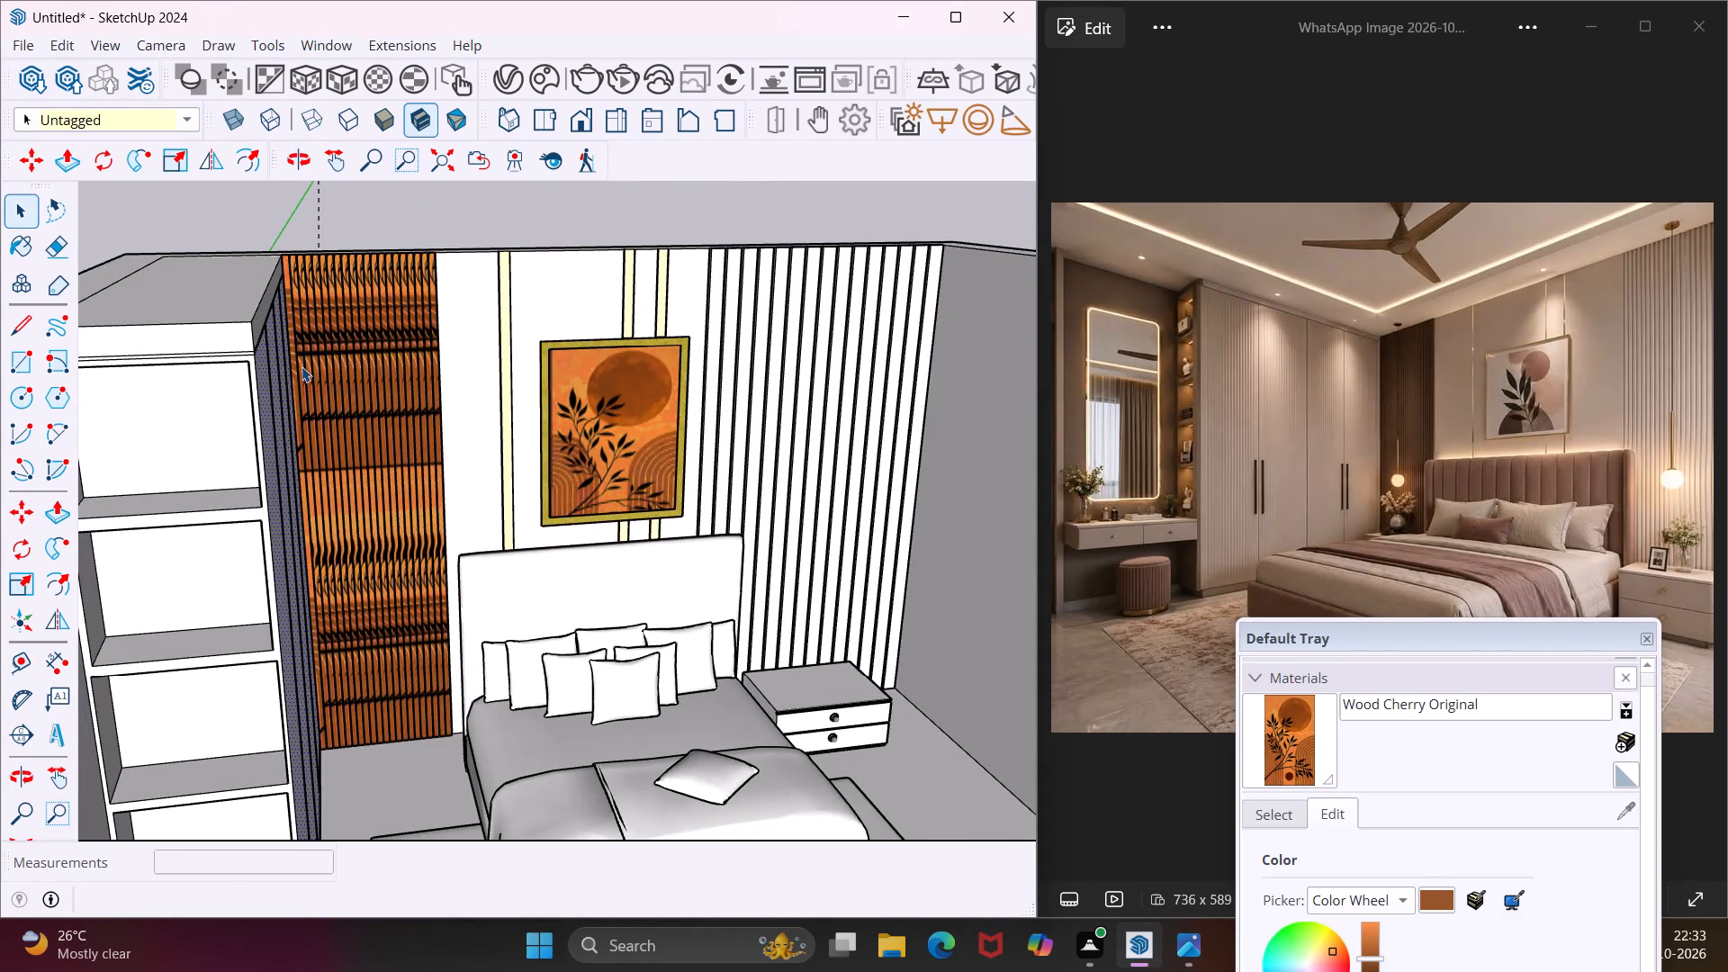
pyautogui.scroll(13, 247, 354)
pyautogui.click(247, 354)
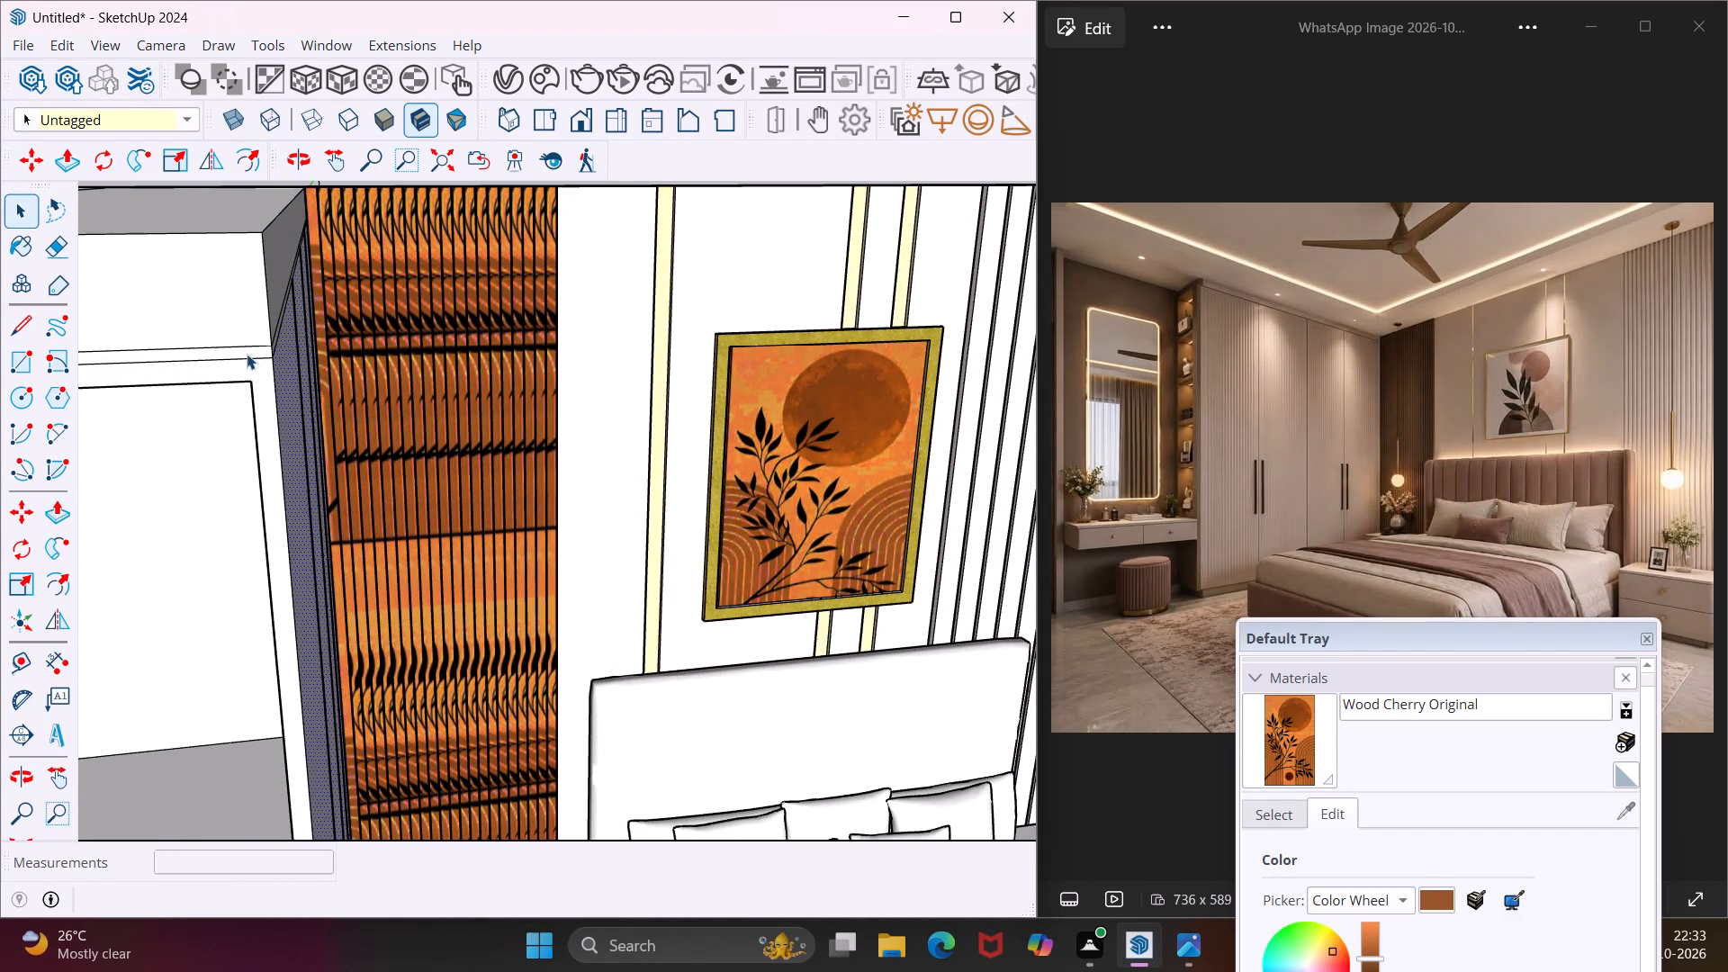
pyautogui.moveTo(279, 344); pyautogui.dragTo(137, 362, button='middle')
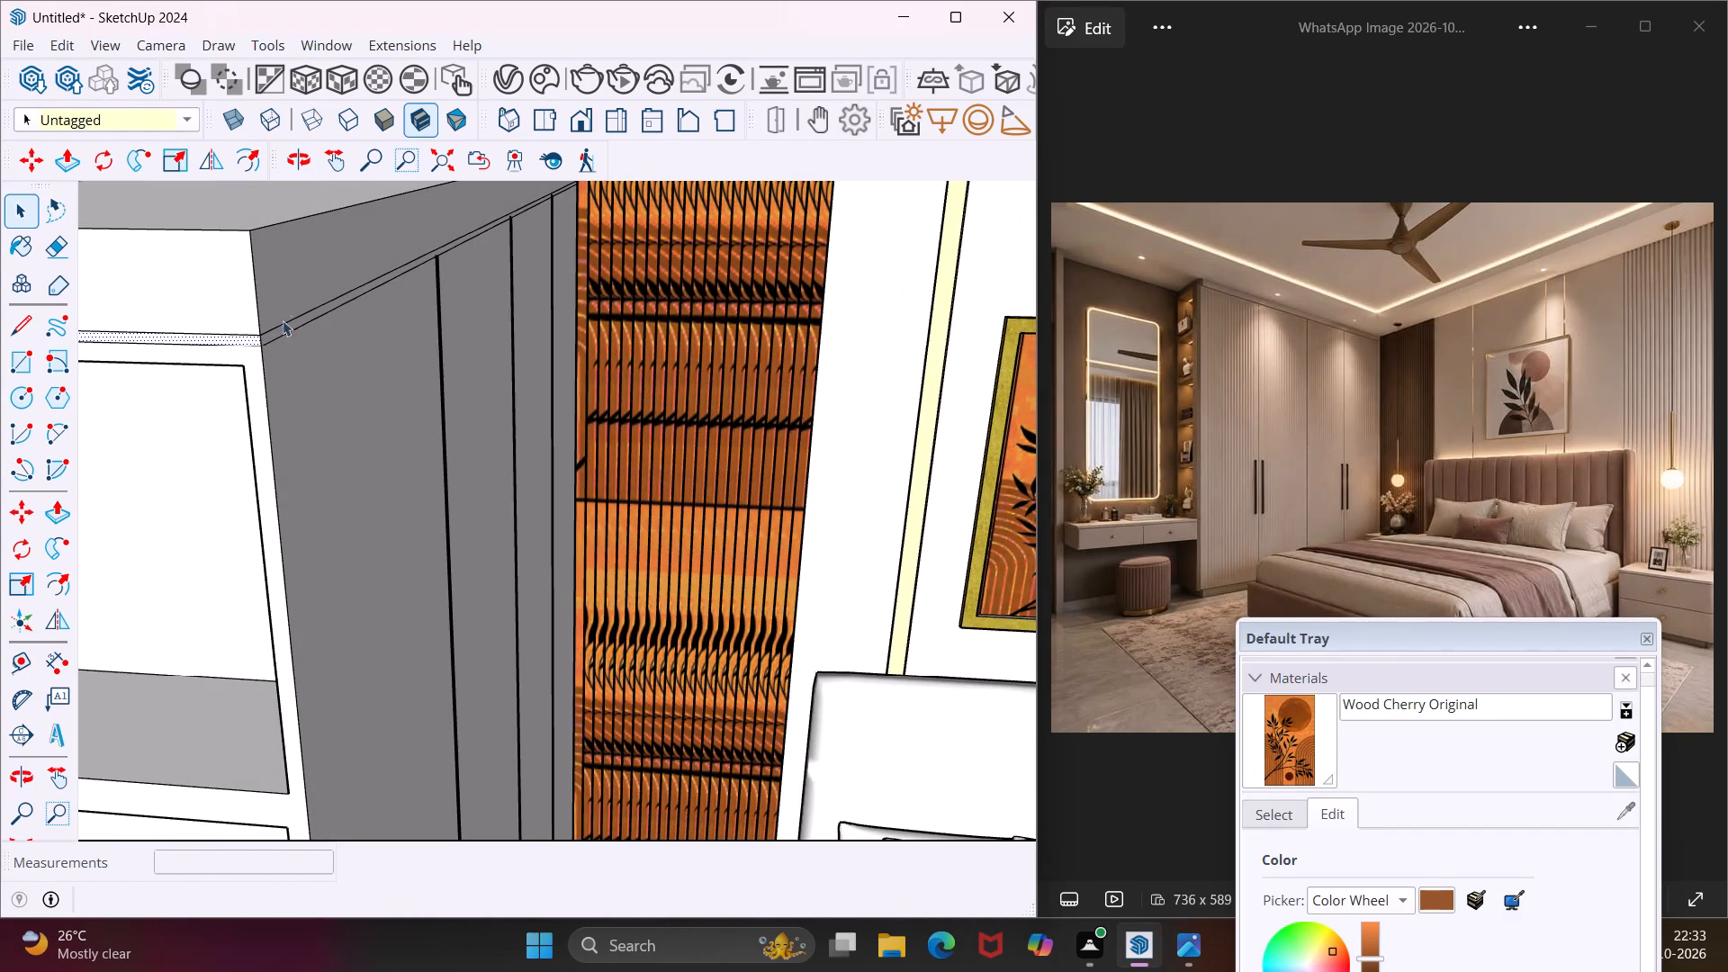
pyautogui.scroll(10, 282, 334)
pyautogui.click(282, 334)
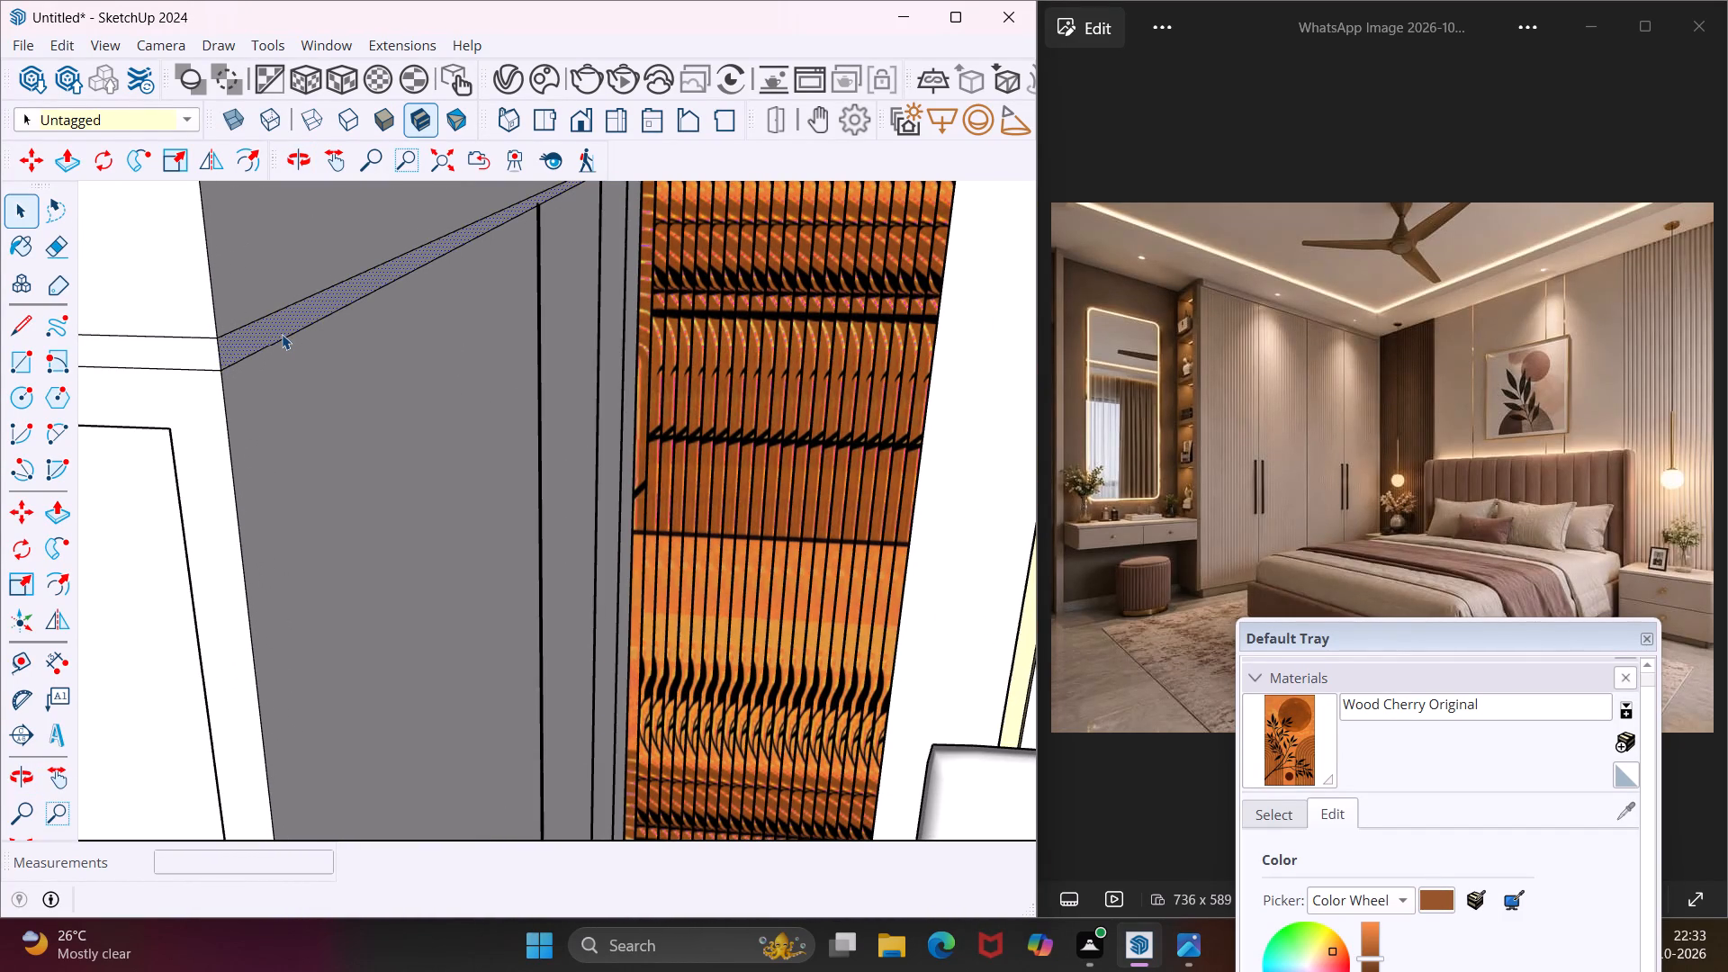
pyautogui.scroll(-13, 282, 334)
pyautogui.moveTo(462, 414); pyautogui.dragTo(250, 429, button='middle')
# Erase the three pairs of vertical door divider lines from the wardrobe front.
pyautogui.press('e')
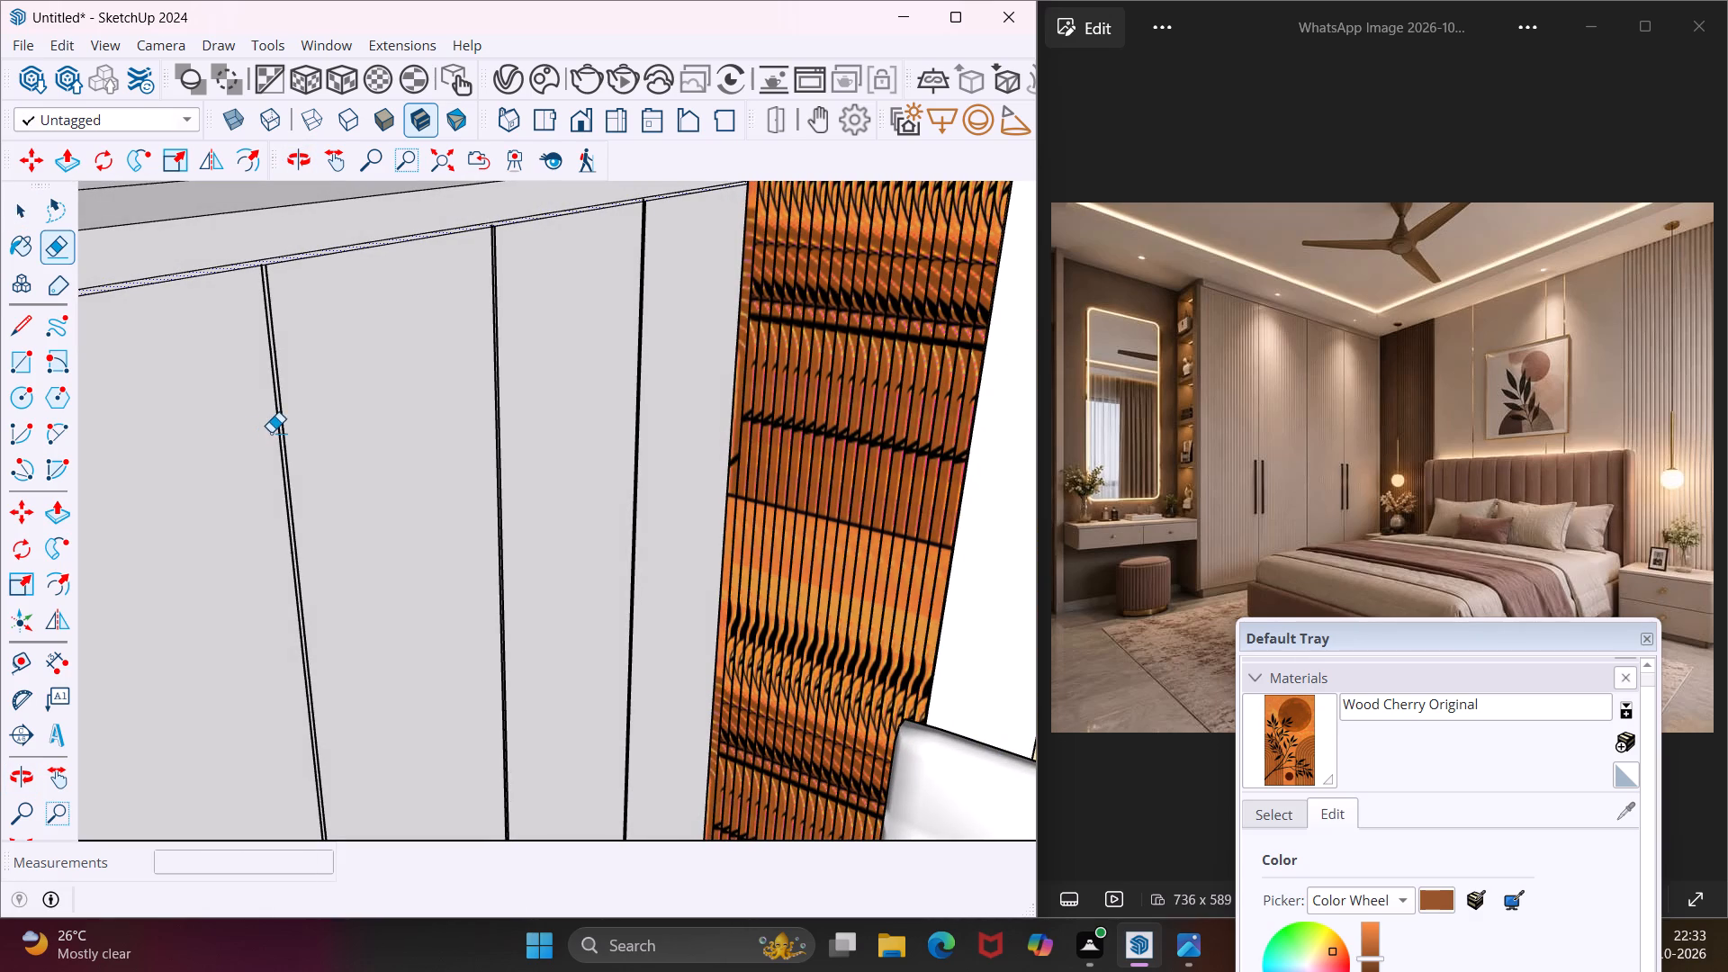
pyautogui.click(277, 432)
pyautogui.click(284, 432)
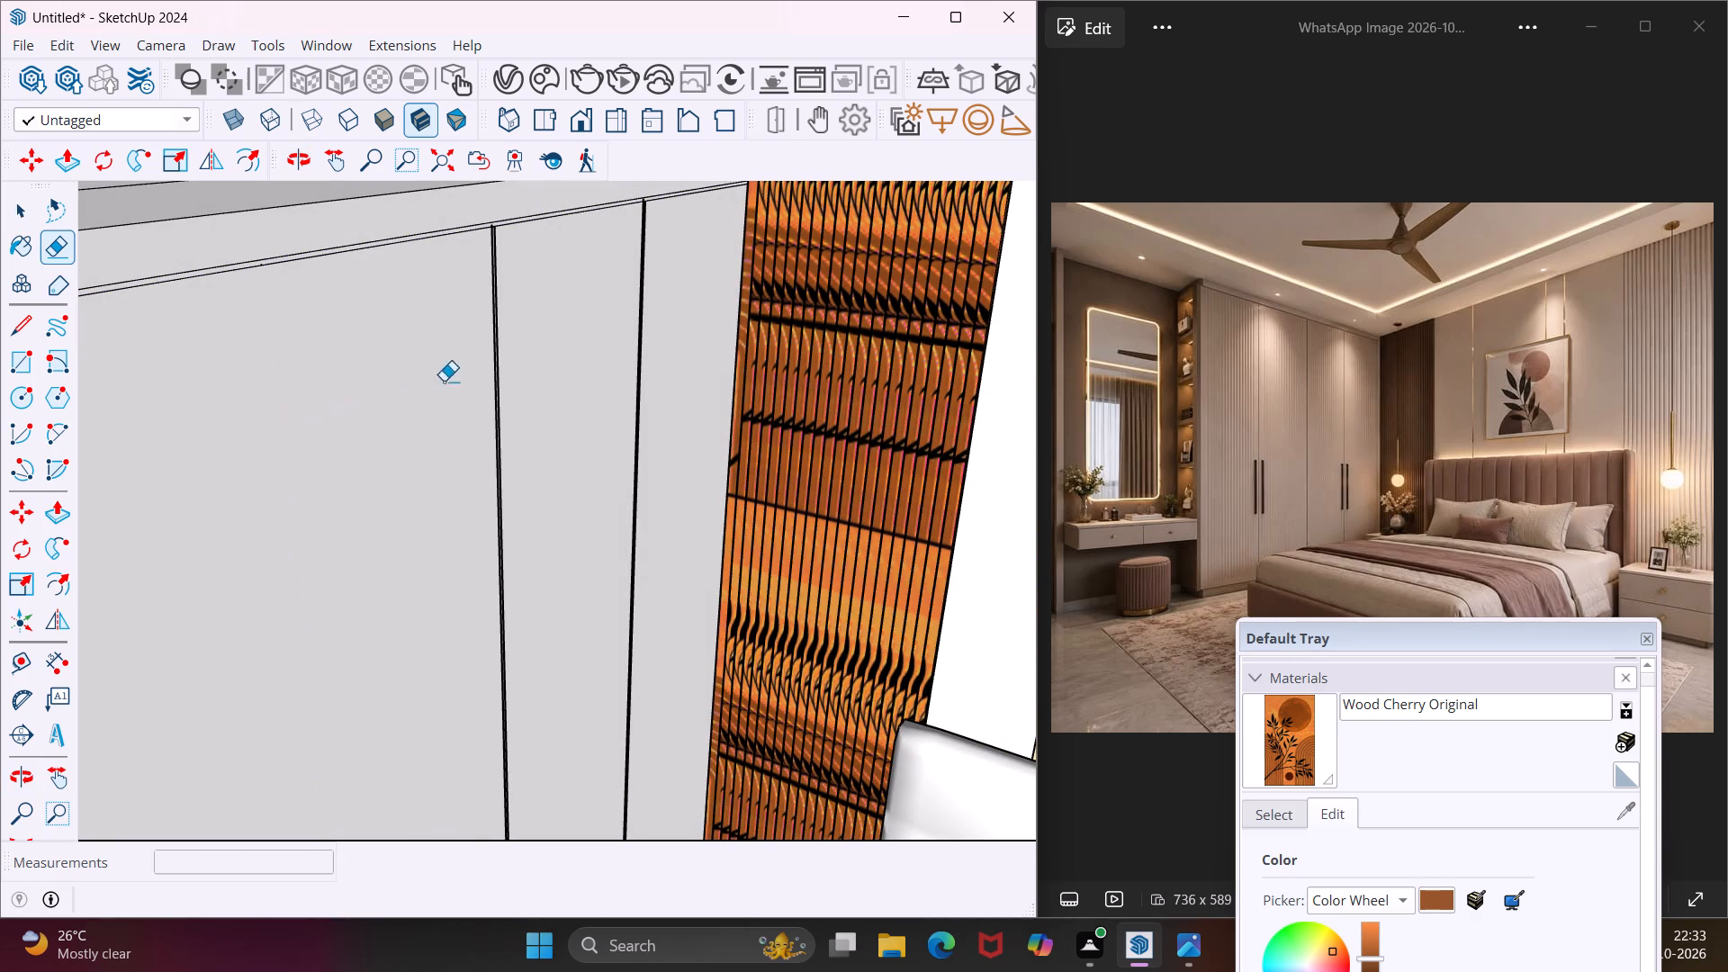
pyautogui.click(496, 373)
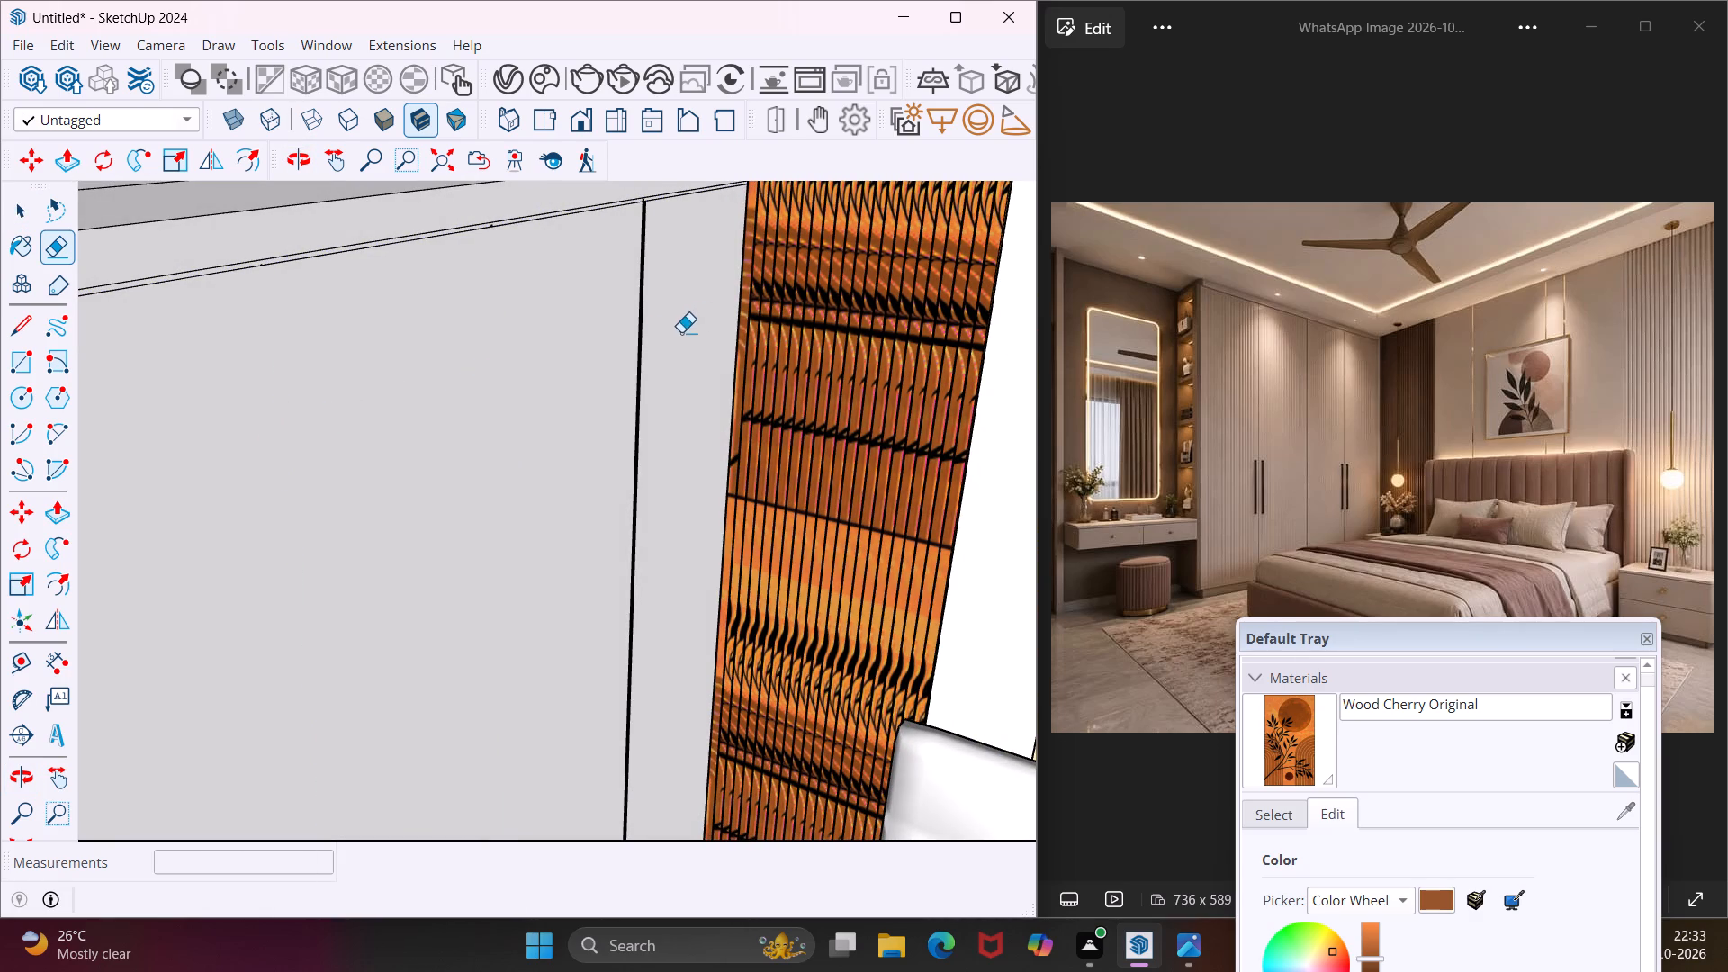
pyautogui.click(643, 339)
pyautogui.click(638, 335)
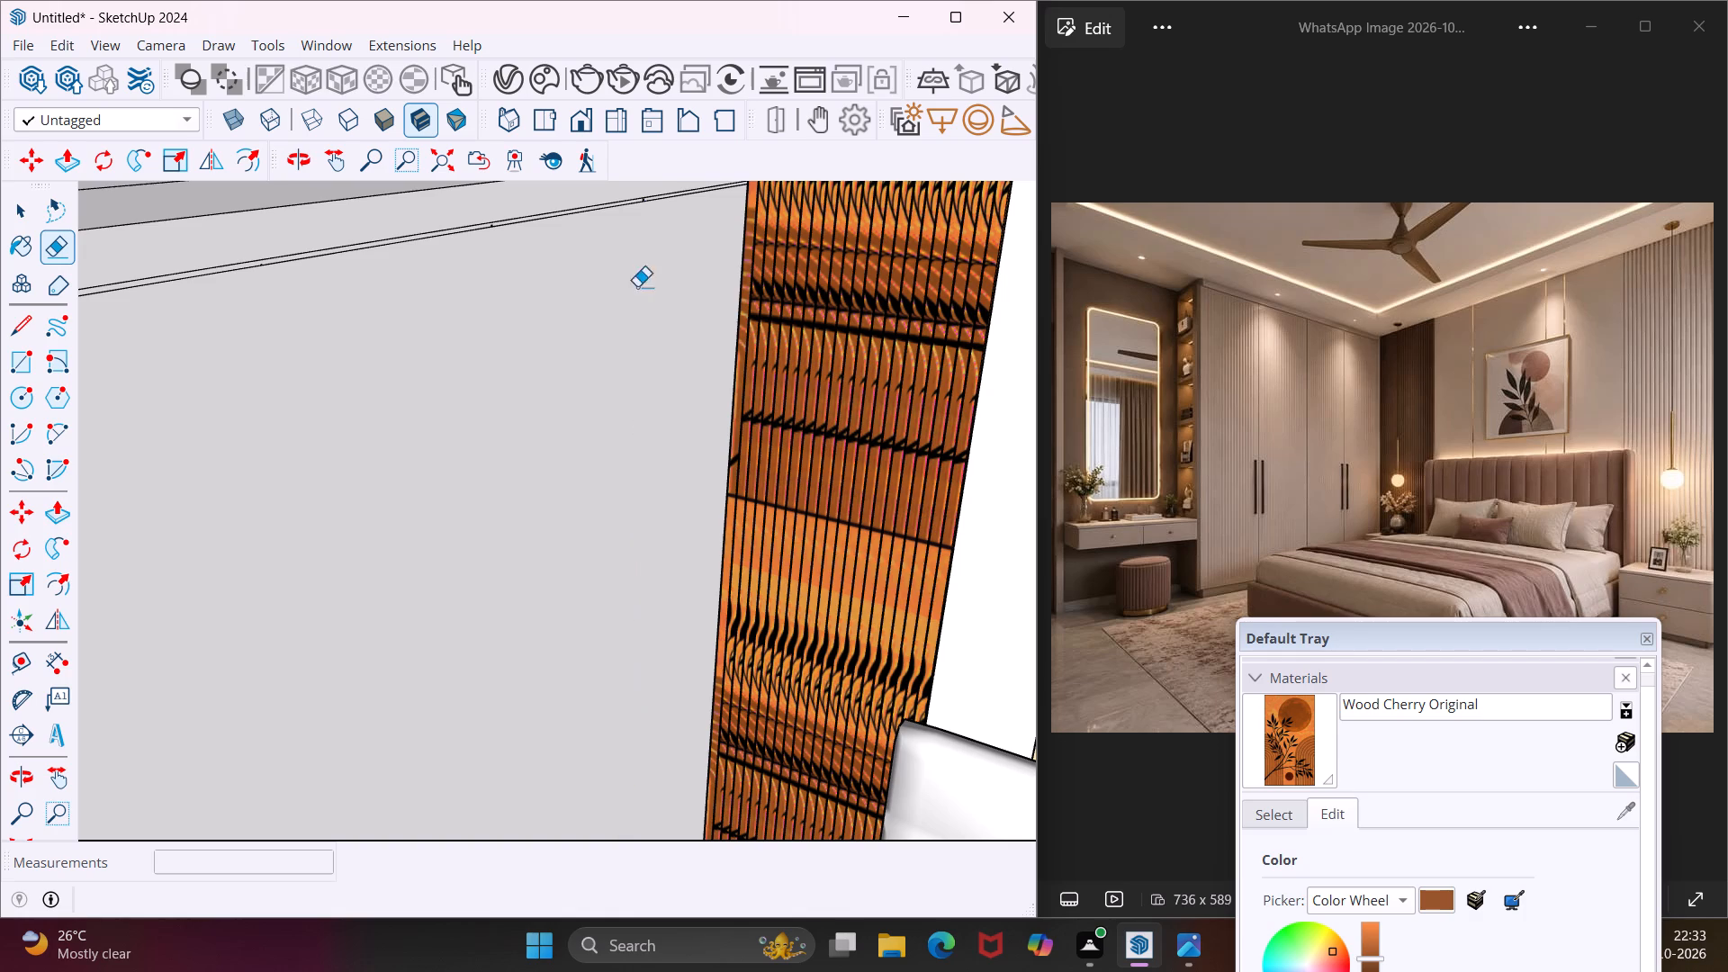
# Erase the three short leftover divider stubs in the narrow strip running above the wardrobe doors.
pyautogui.scroll(20, 646, 195)
pyautogui.scroll(1, 646, 195)
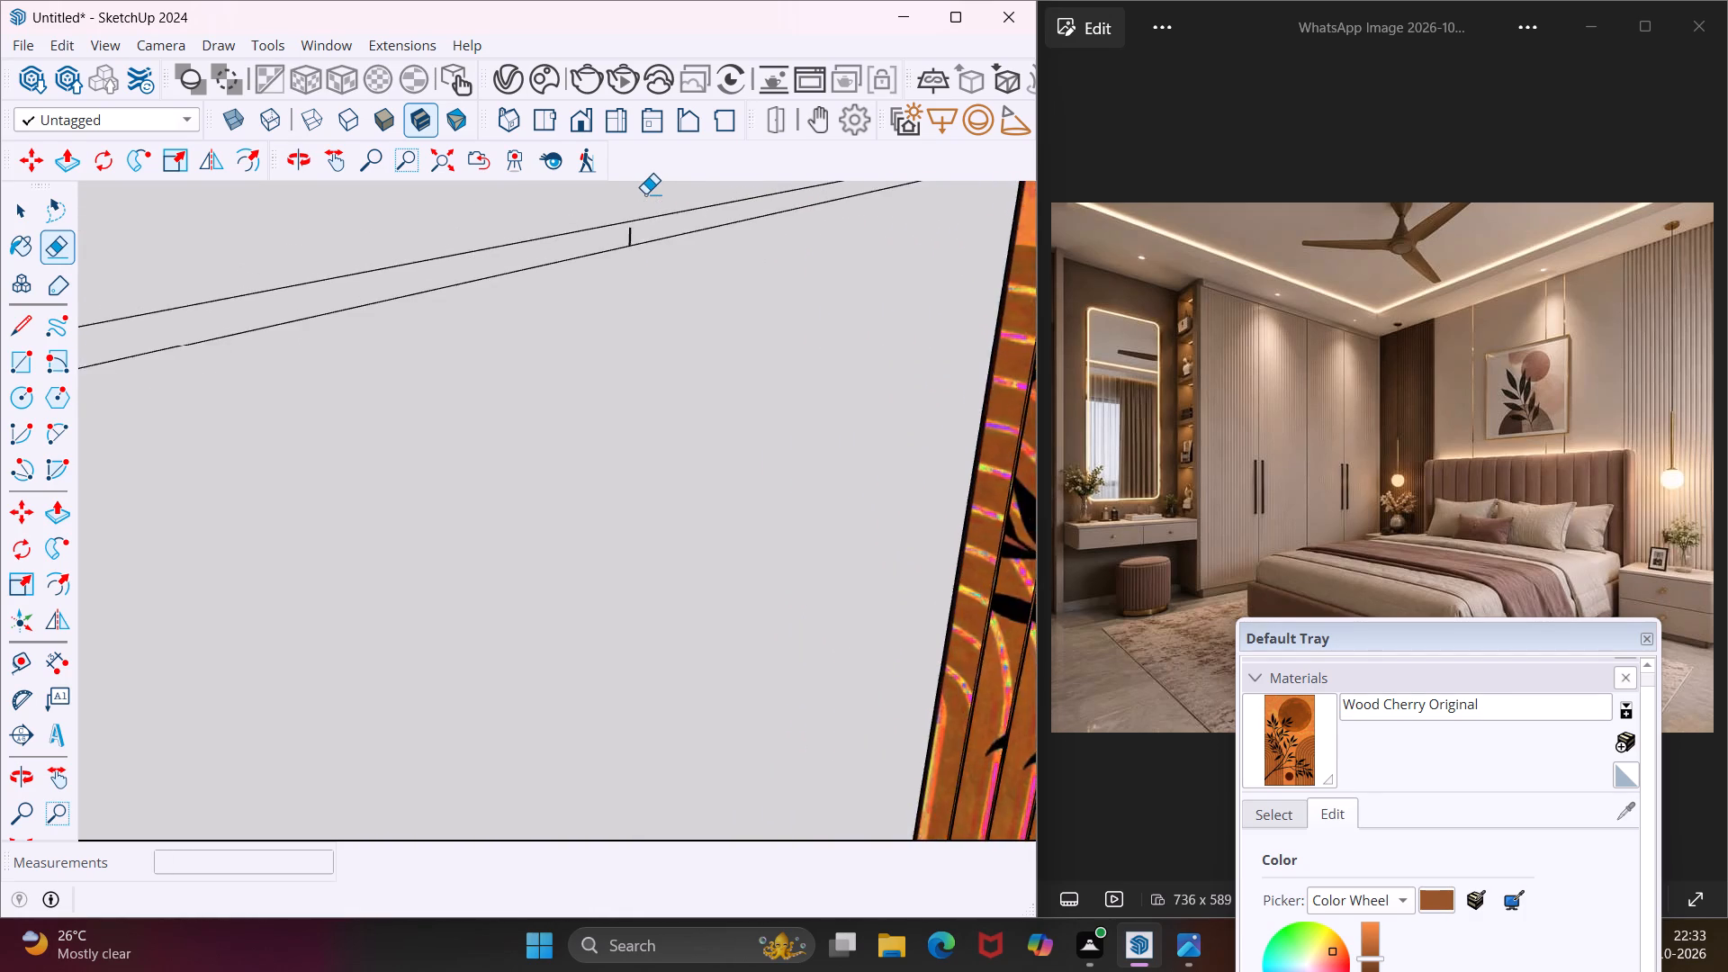
pyautogui.scroll(2, 645, 193)
pyautogui.click(625, 251)
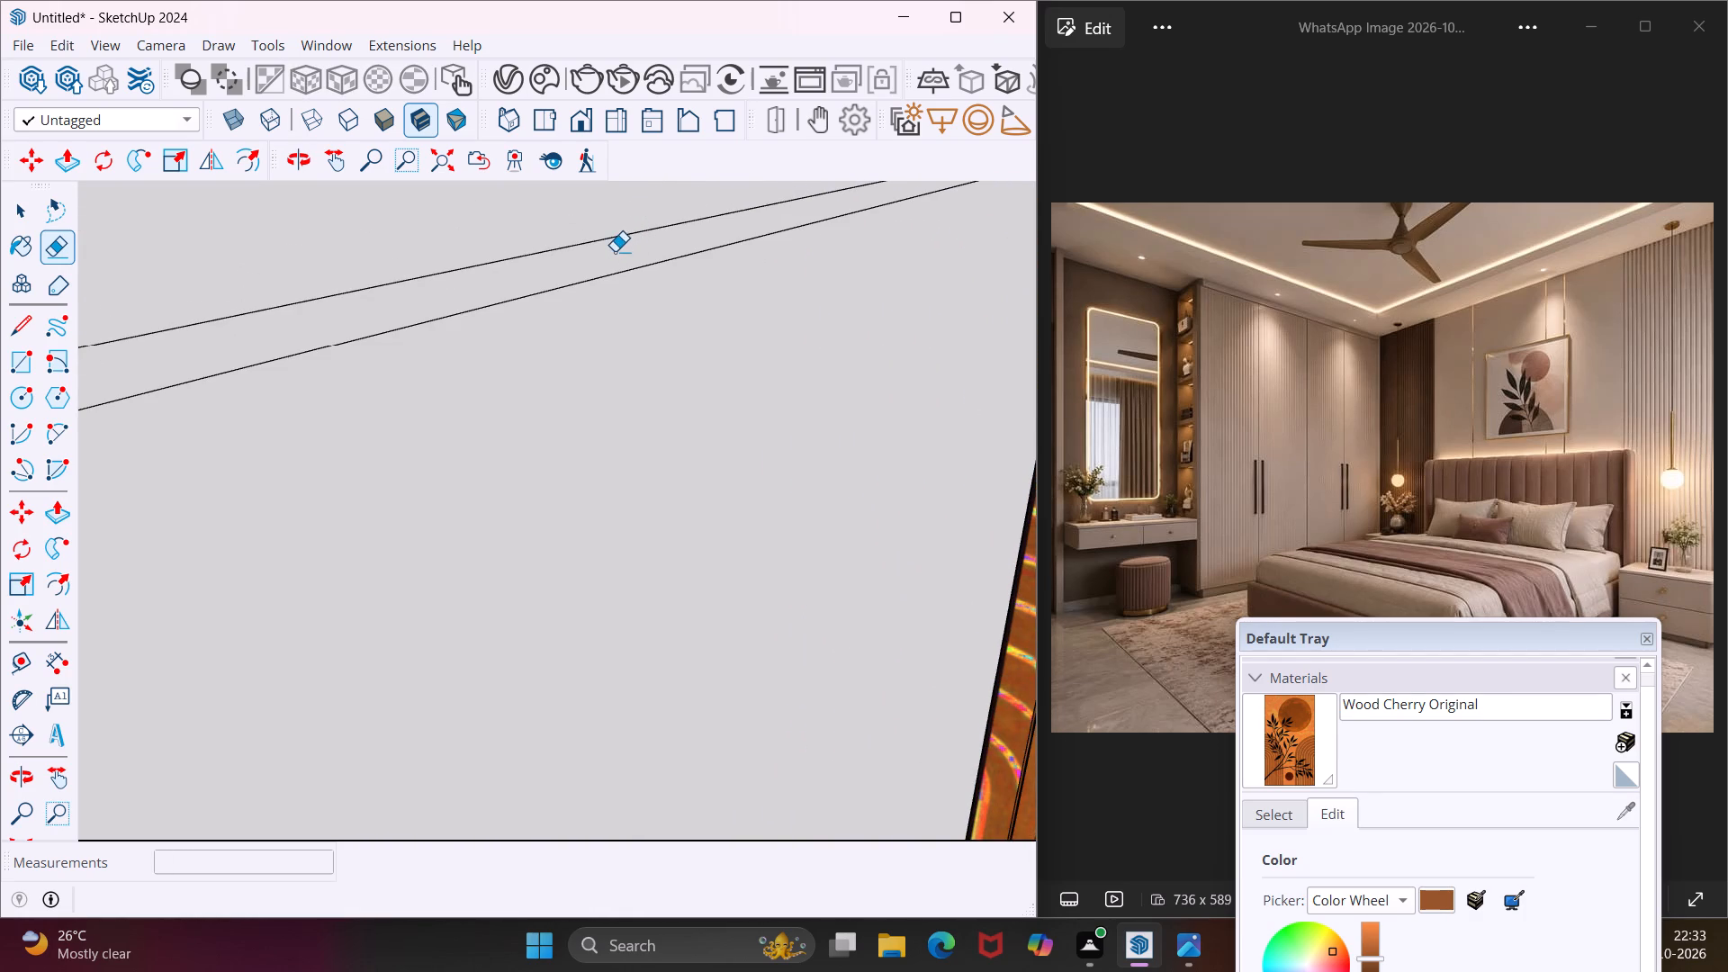
pyautogui.scroll(-20, 615, 251)
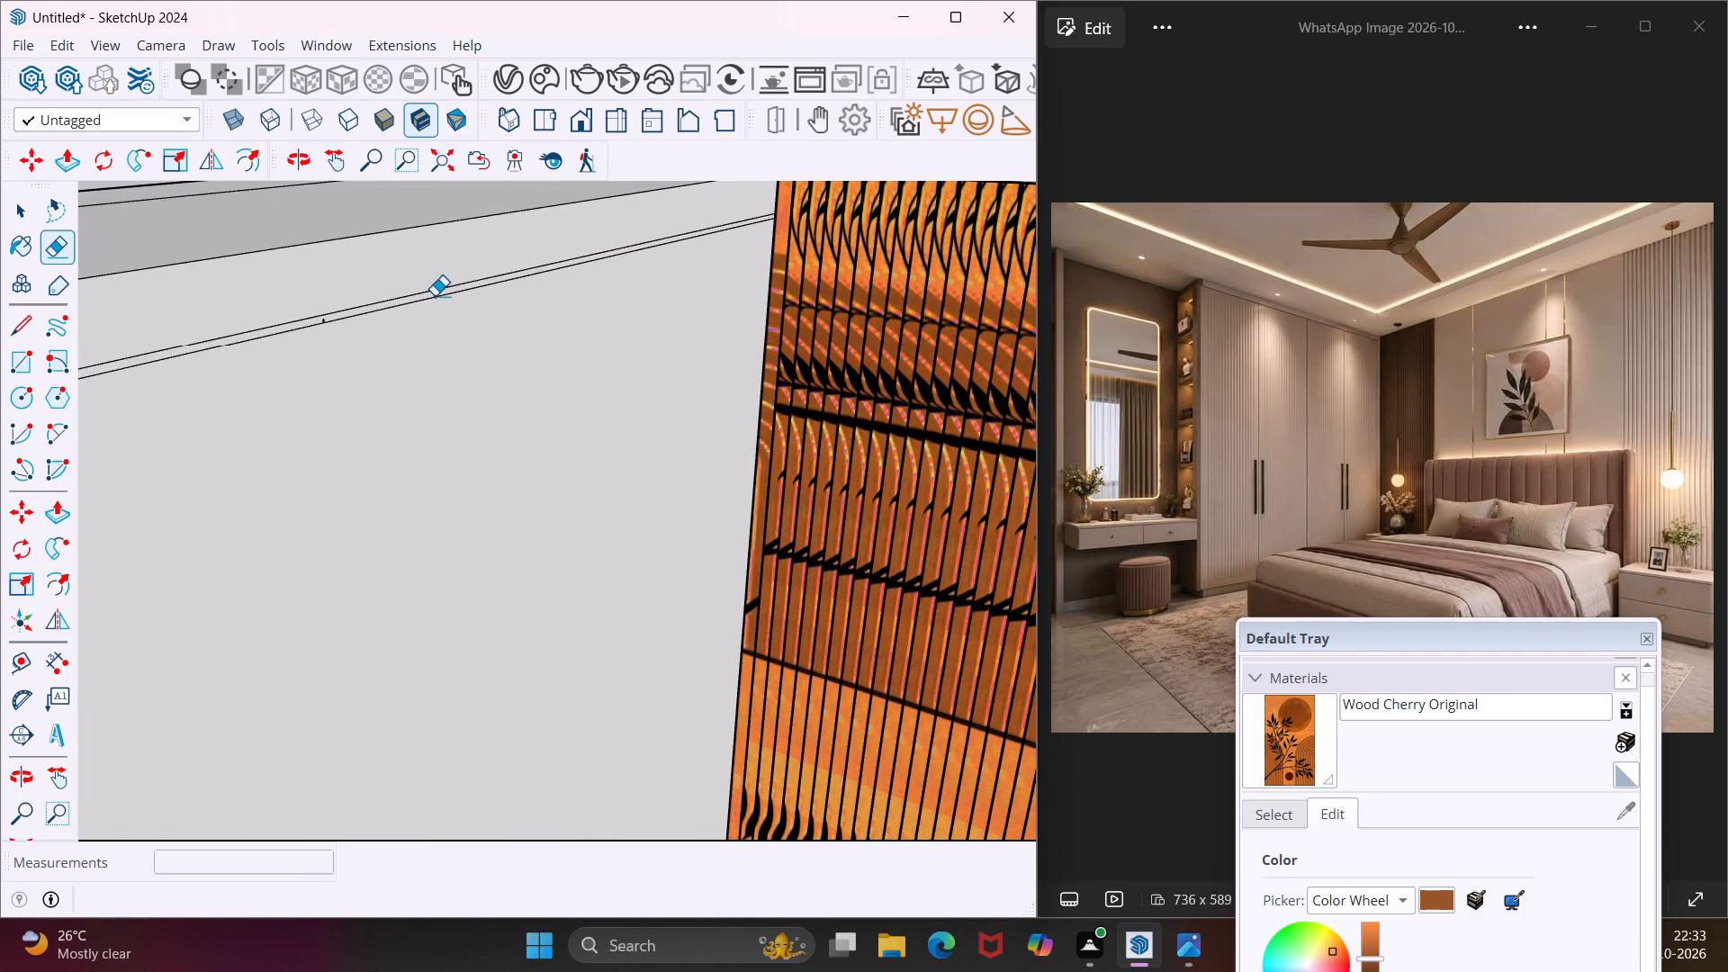
pyautogui.scroll(7, 323, 316)
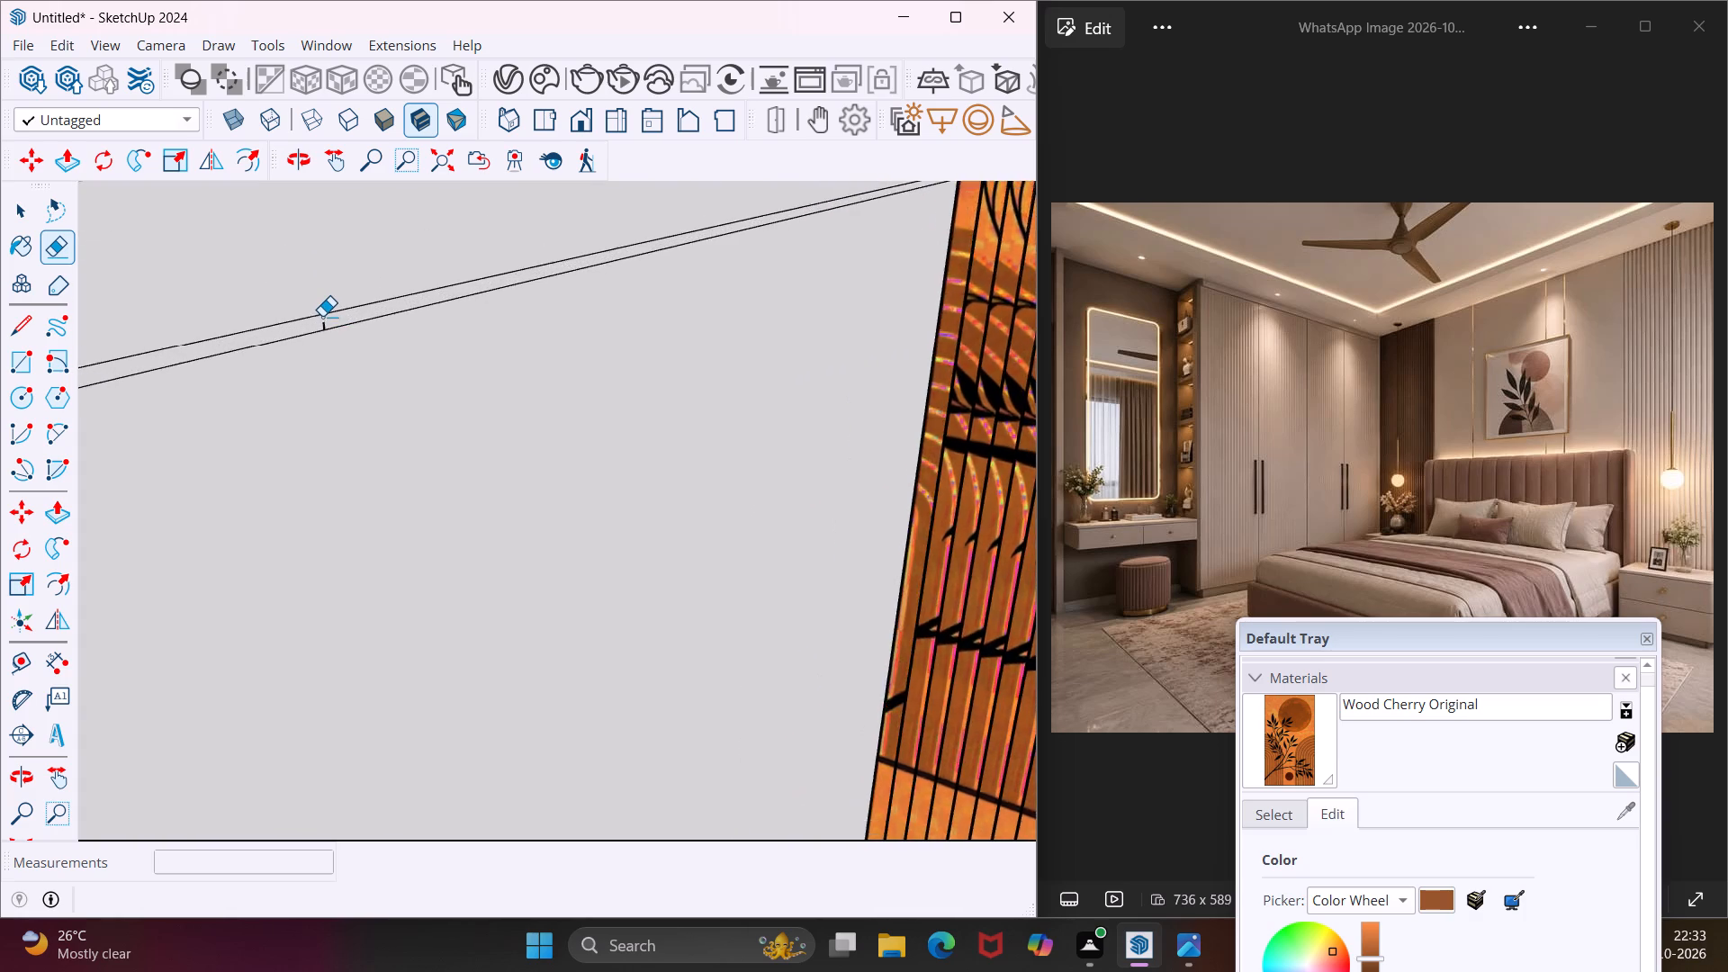
pyautogui.scroll(10, 322, 316)
pyautogui.click(327, 335)
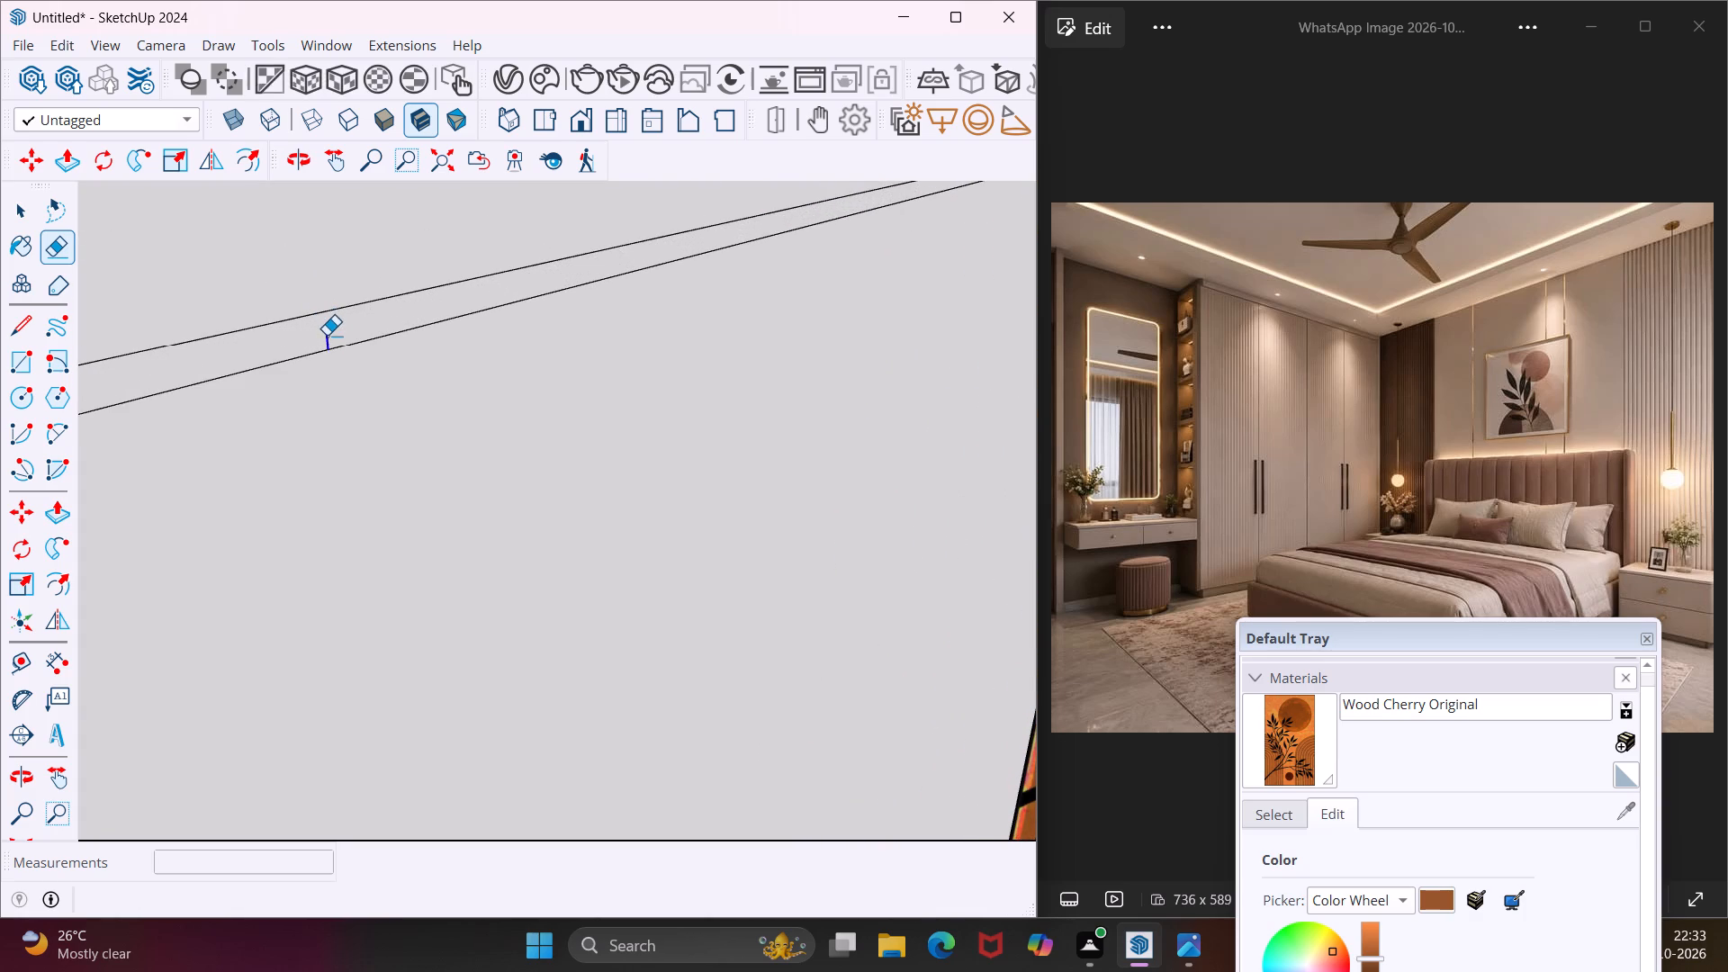
pyautogui.scroll(-12, 327, 335)
pyautogui.scroll(-13, 327, 335)
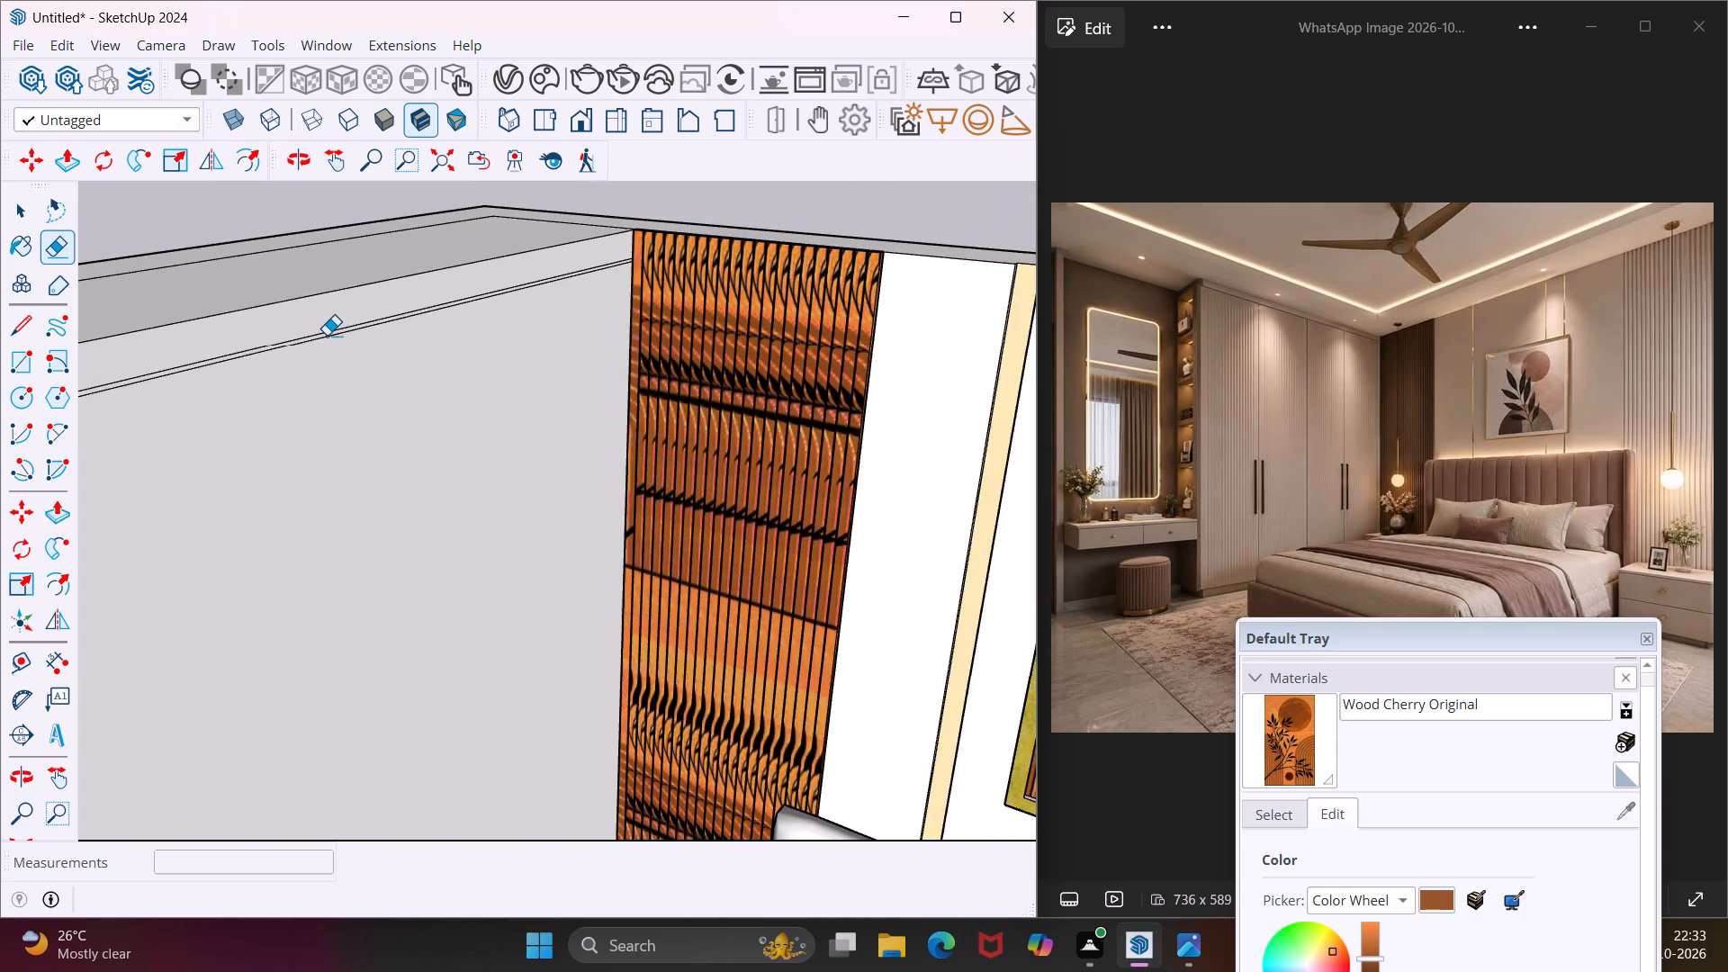
pyautogui.scroll(-15, 327, 335)
pyautogui.scroll(2, 246, 355)
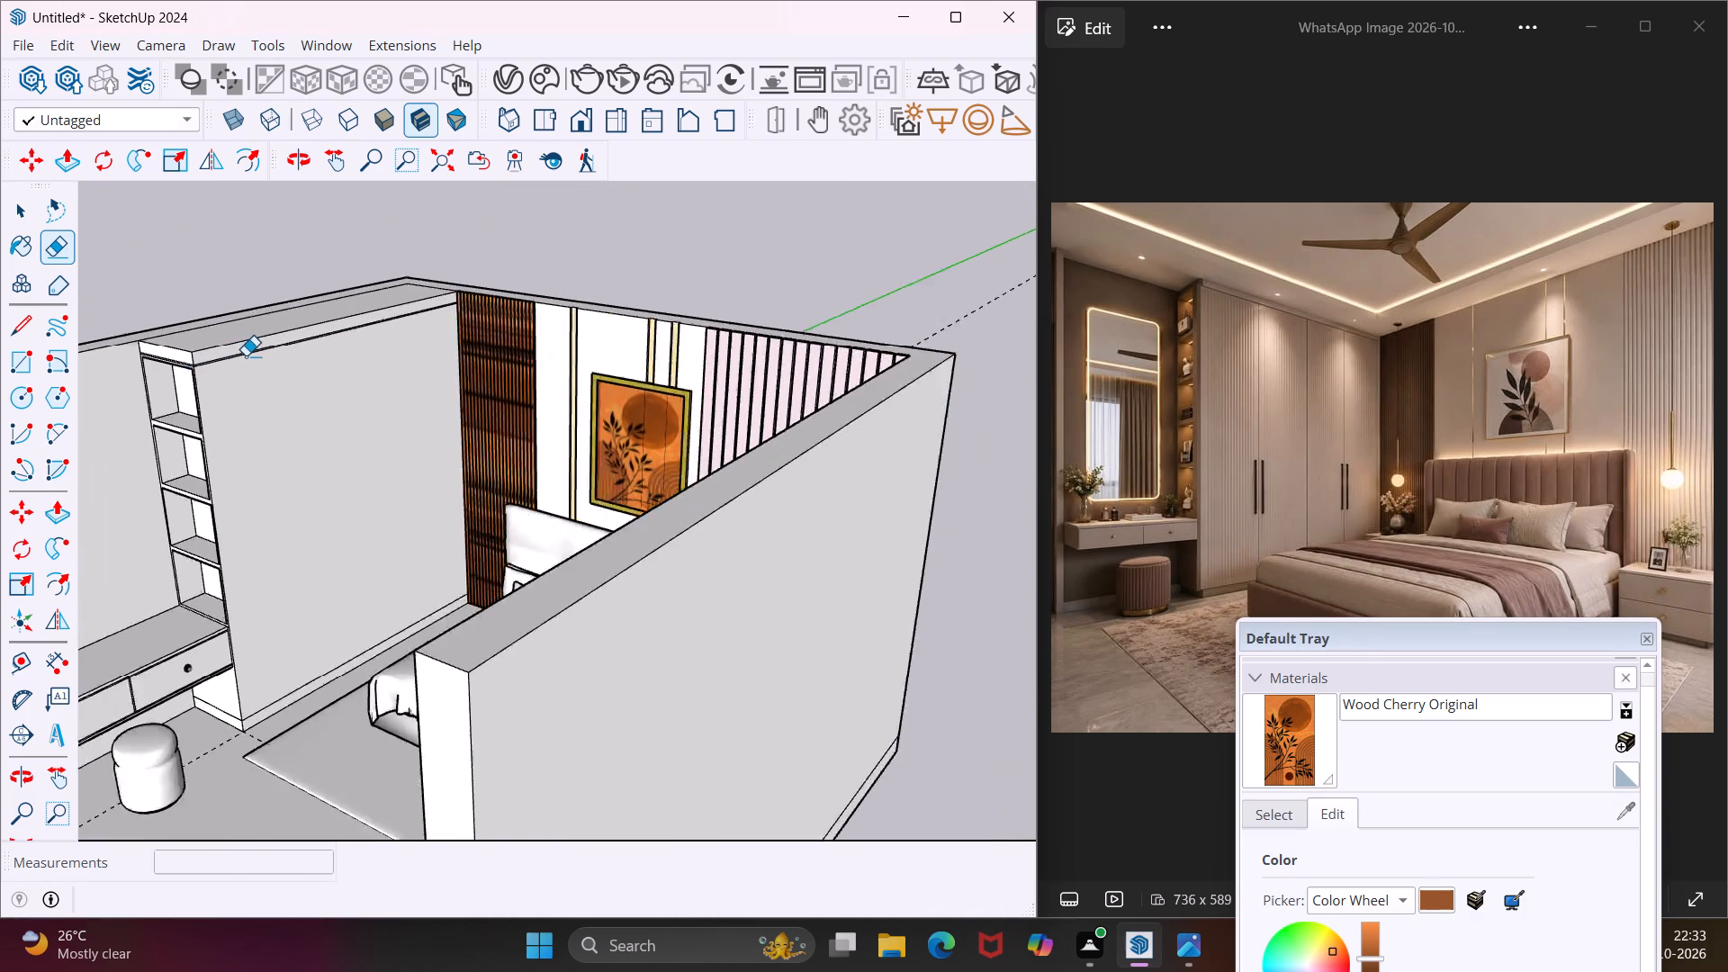
pyautogui.scroll(20, 246, 355)
pyautogui.scroll(11, 241, 355)
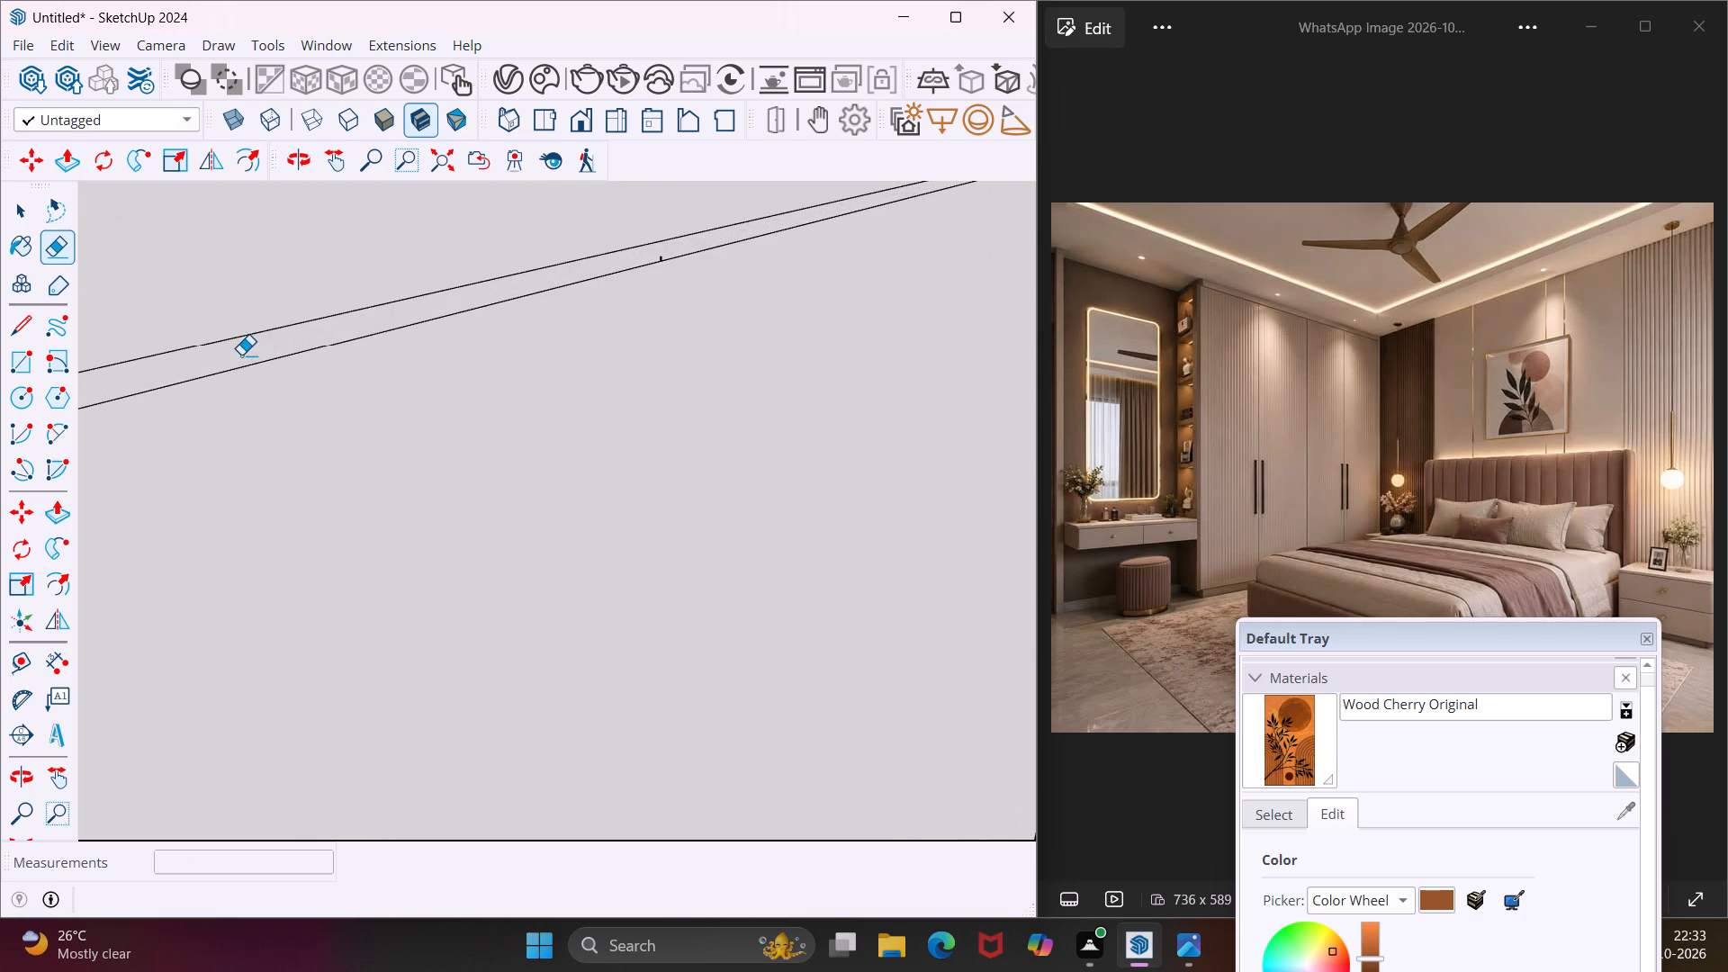
pyautogui.scroll(12, 657, 265)
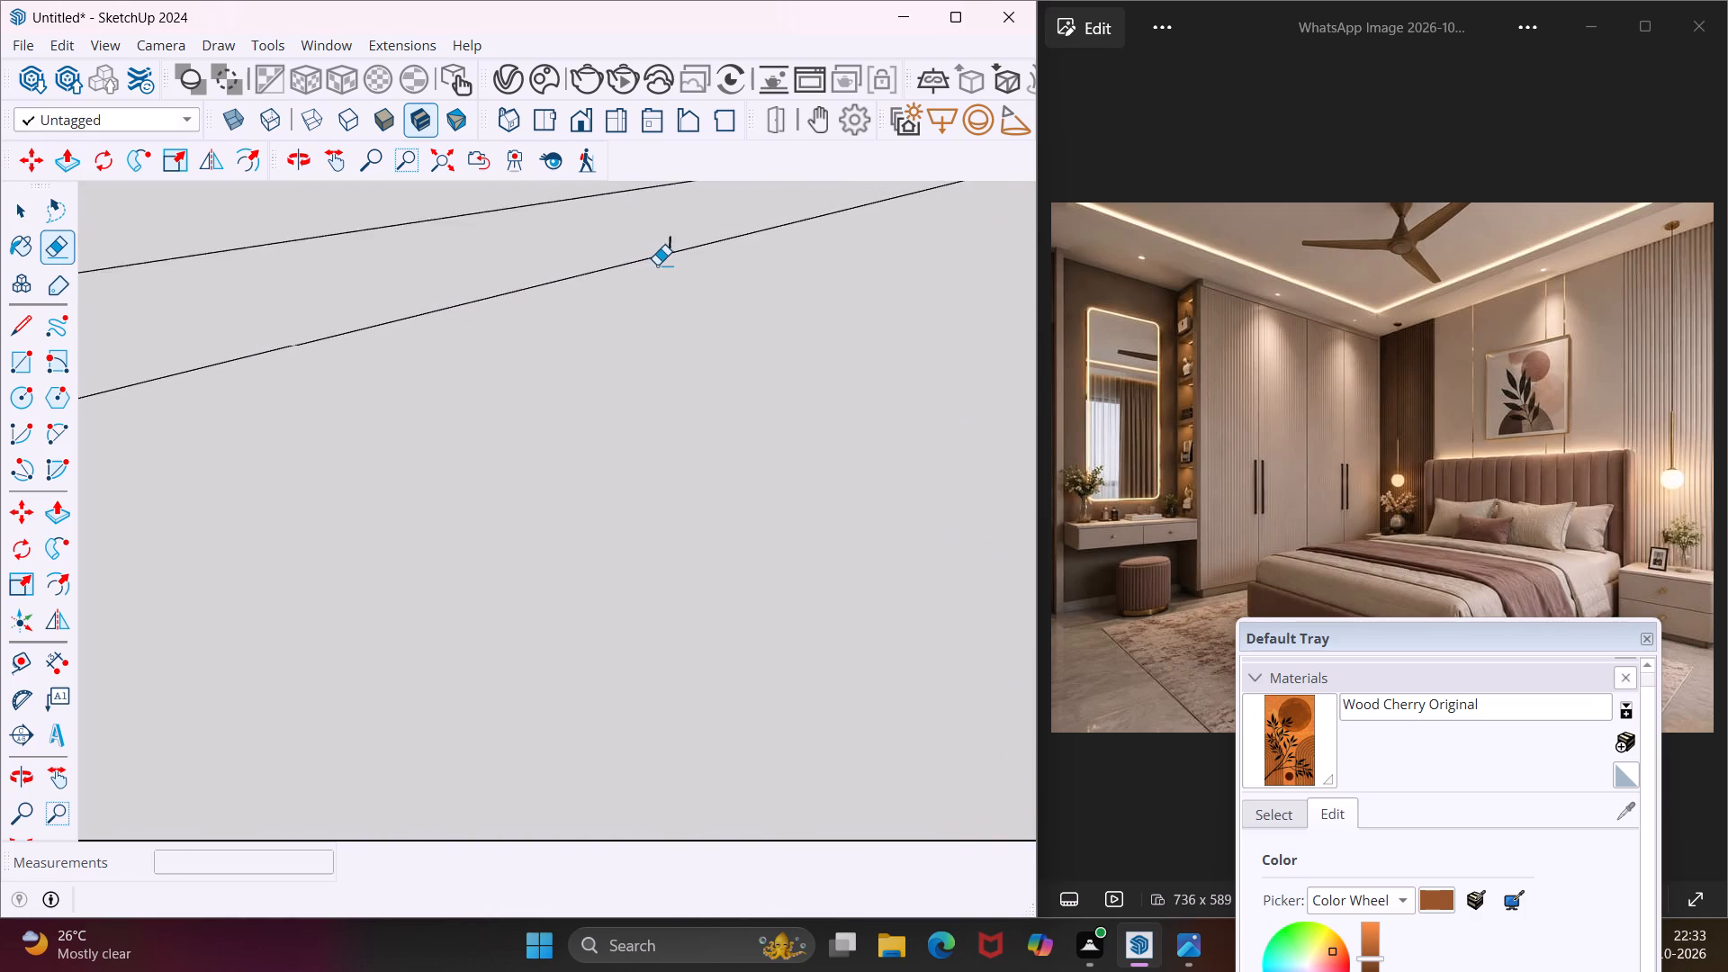
pyautogui.scroll(5, 657, 265)
pyautogui.click(681, 220)
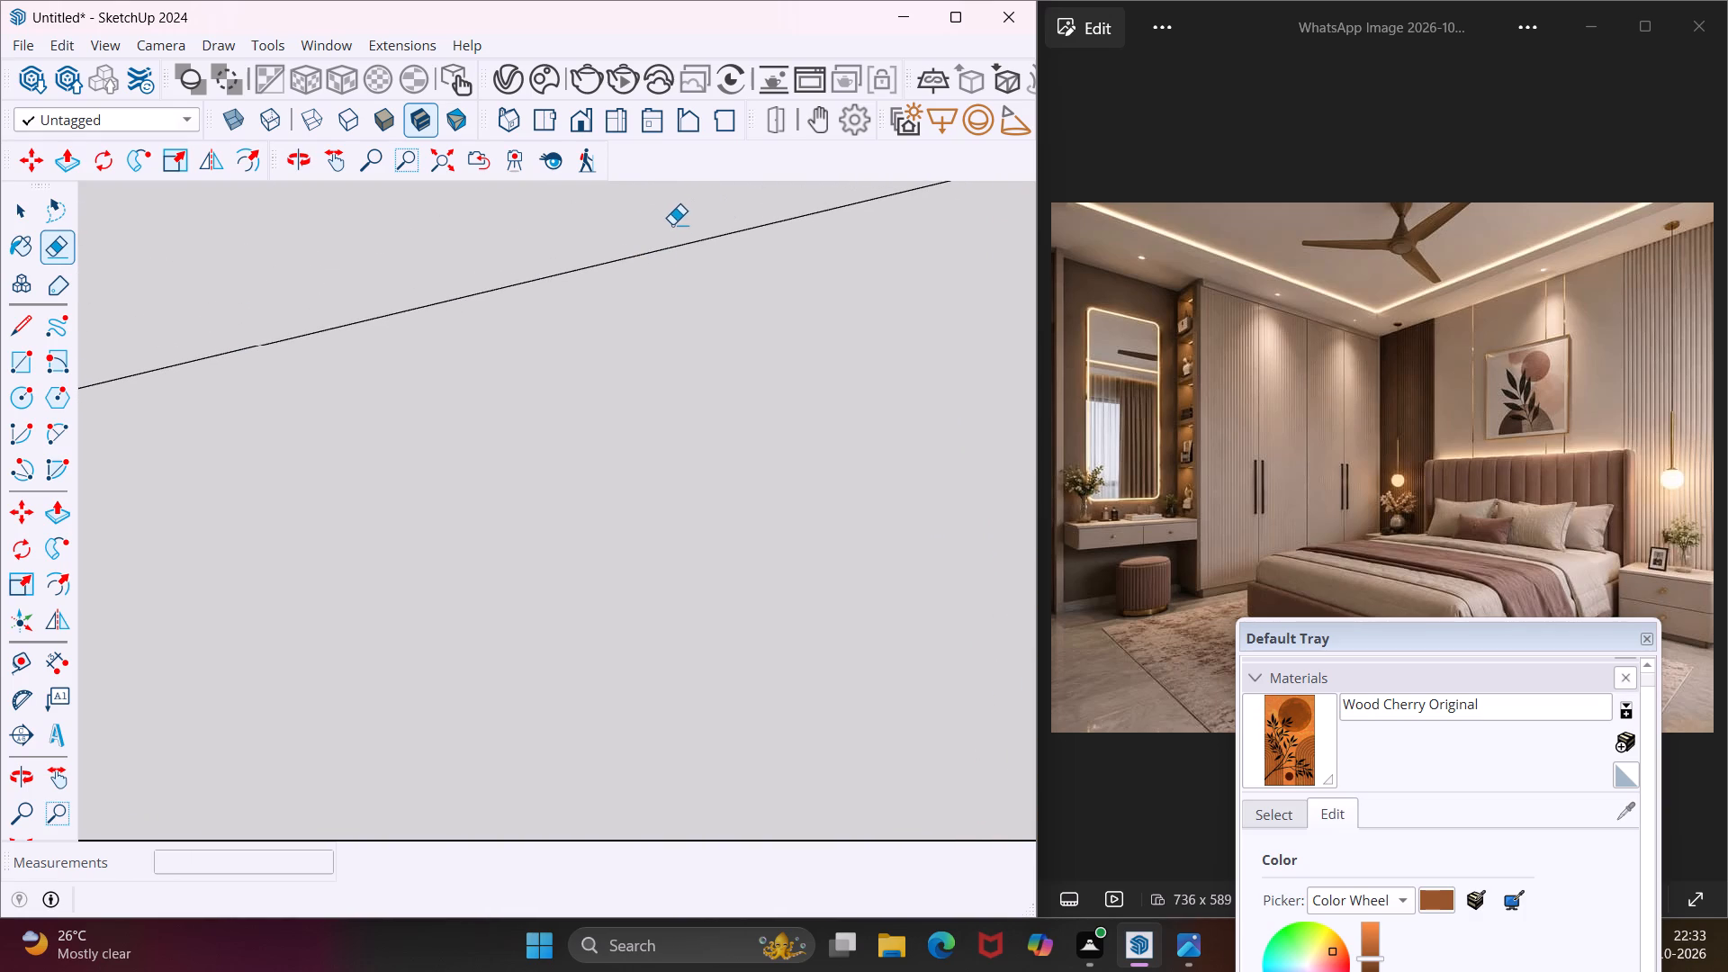
pyautogui.scroll(-14, 669, 225)
pyautogui.scroll(-7, 668, 234)
pyautogui.scroll(1, 688, 259)
pyautogui.scroll(-4, 688, 259)
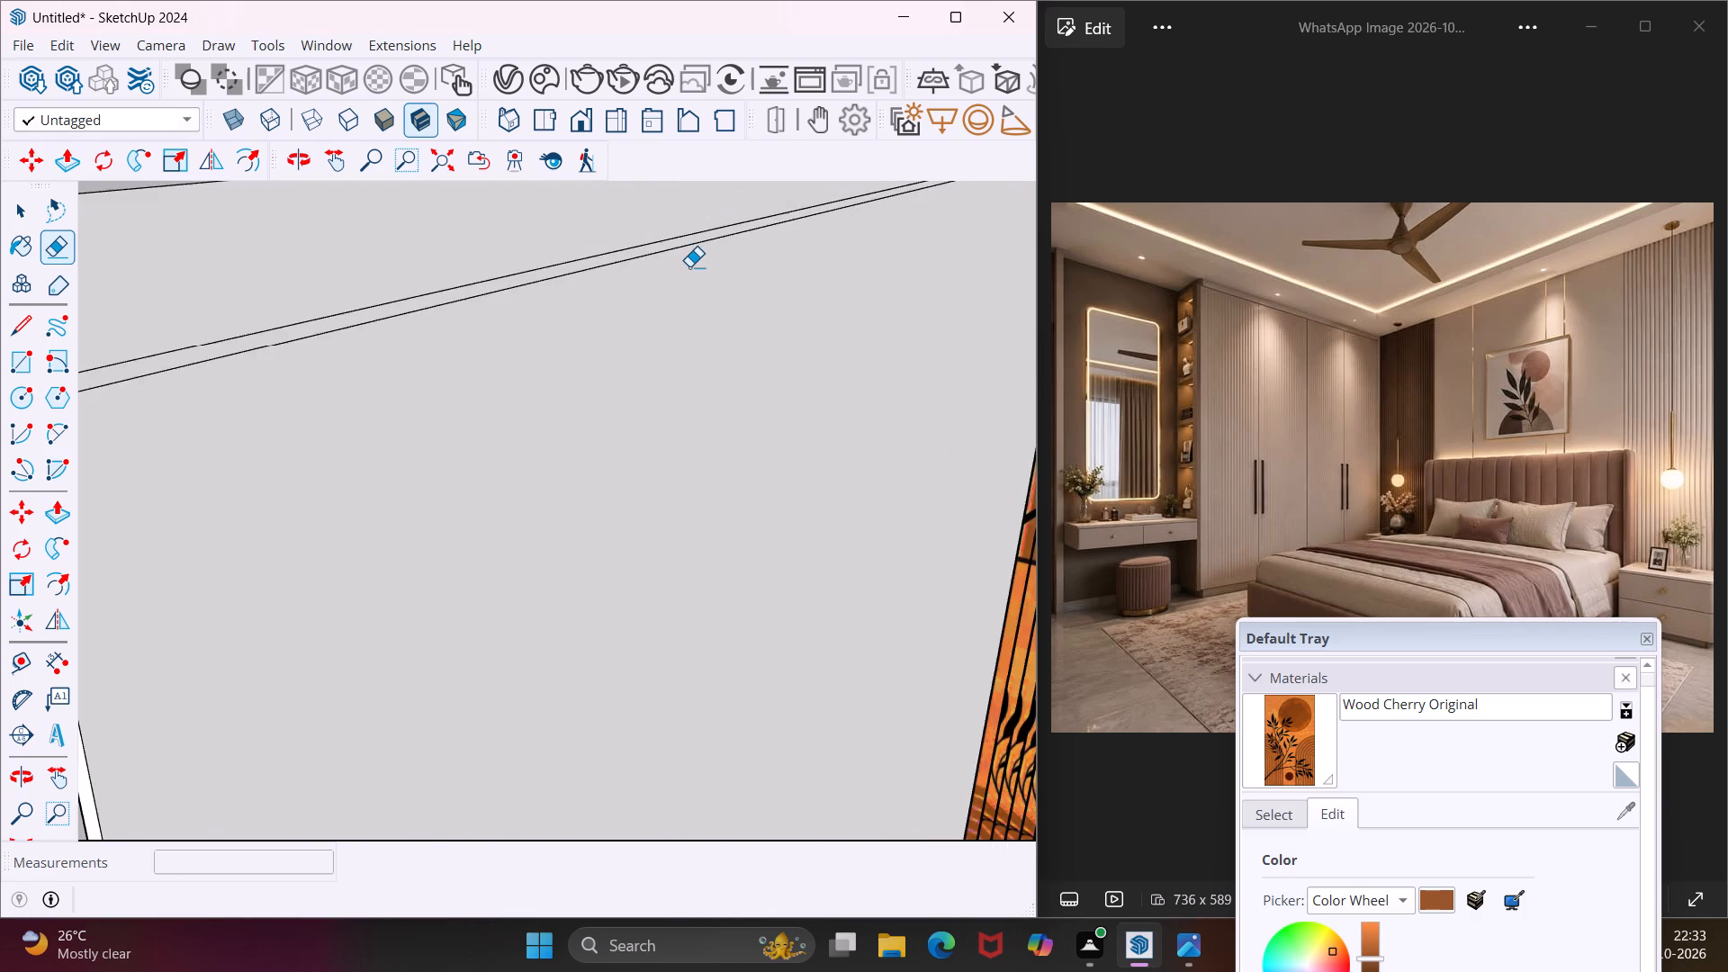
pyautogui.scroll(-17, 689, 266)
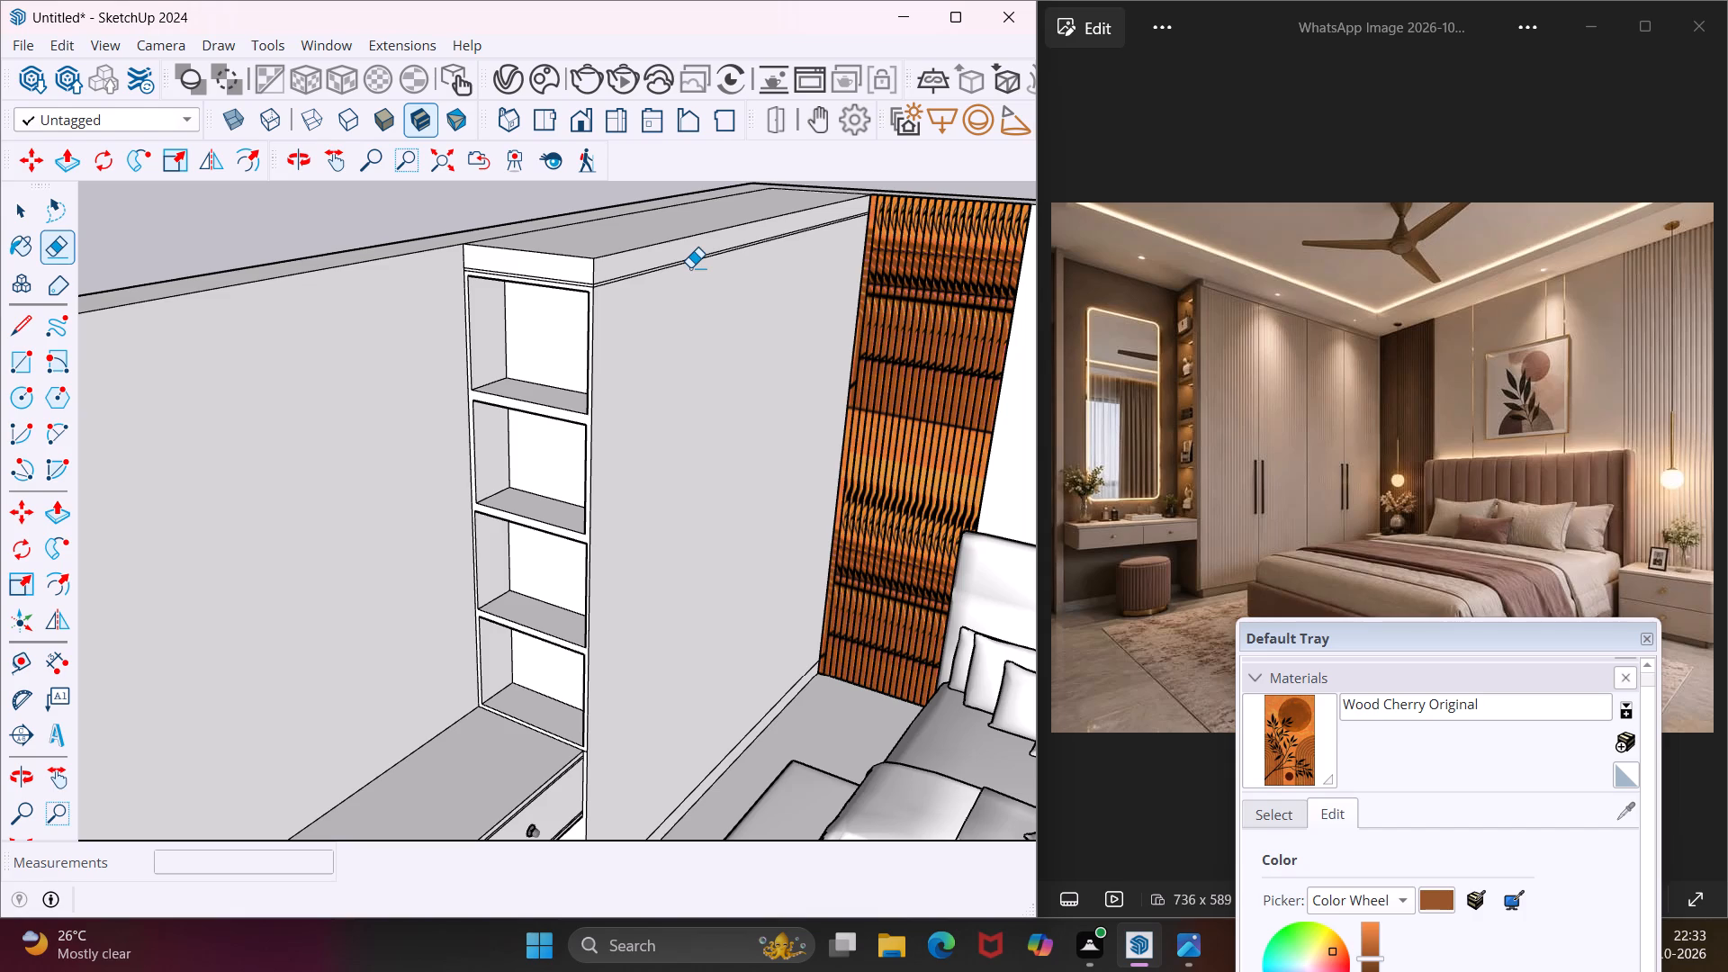
pyautogui.press('Escape')
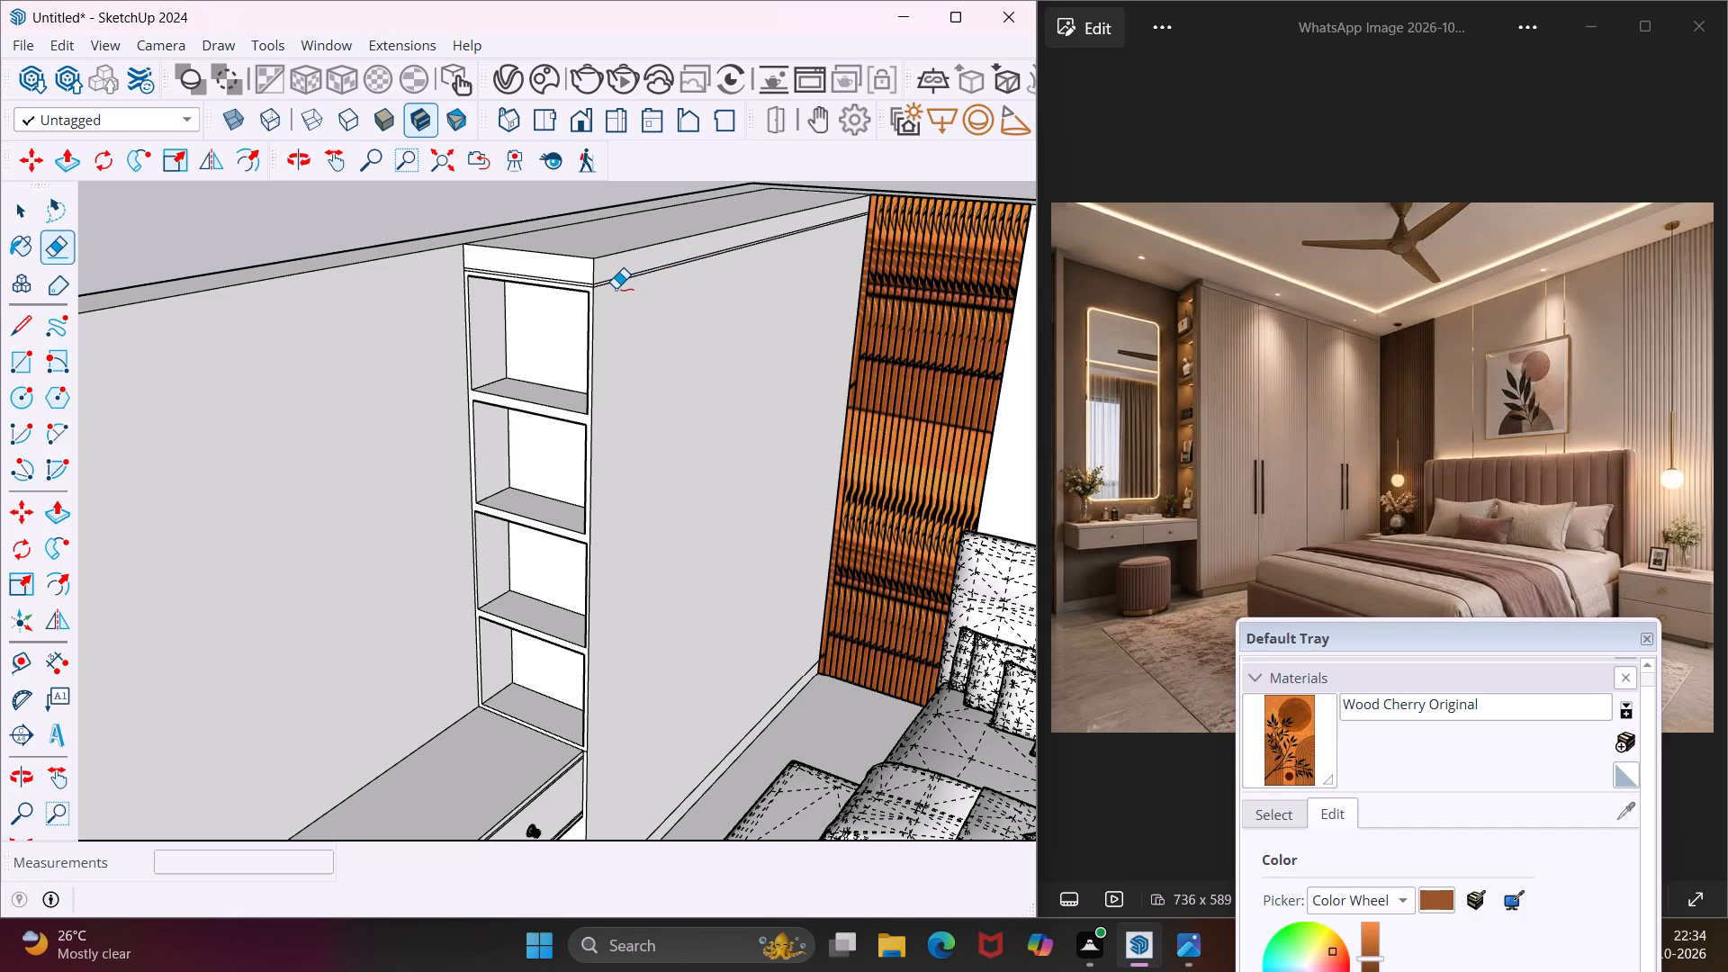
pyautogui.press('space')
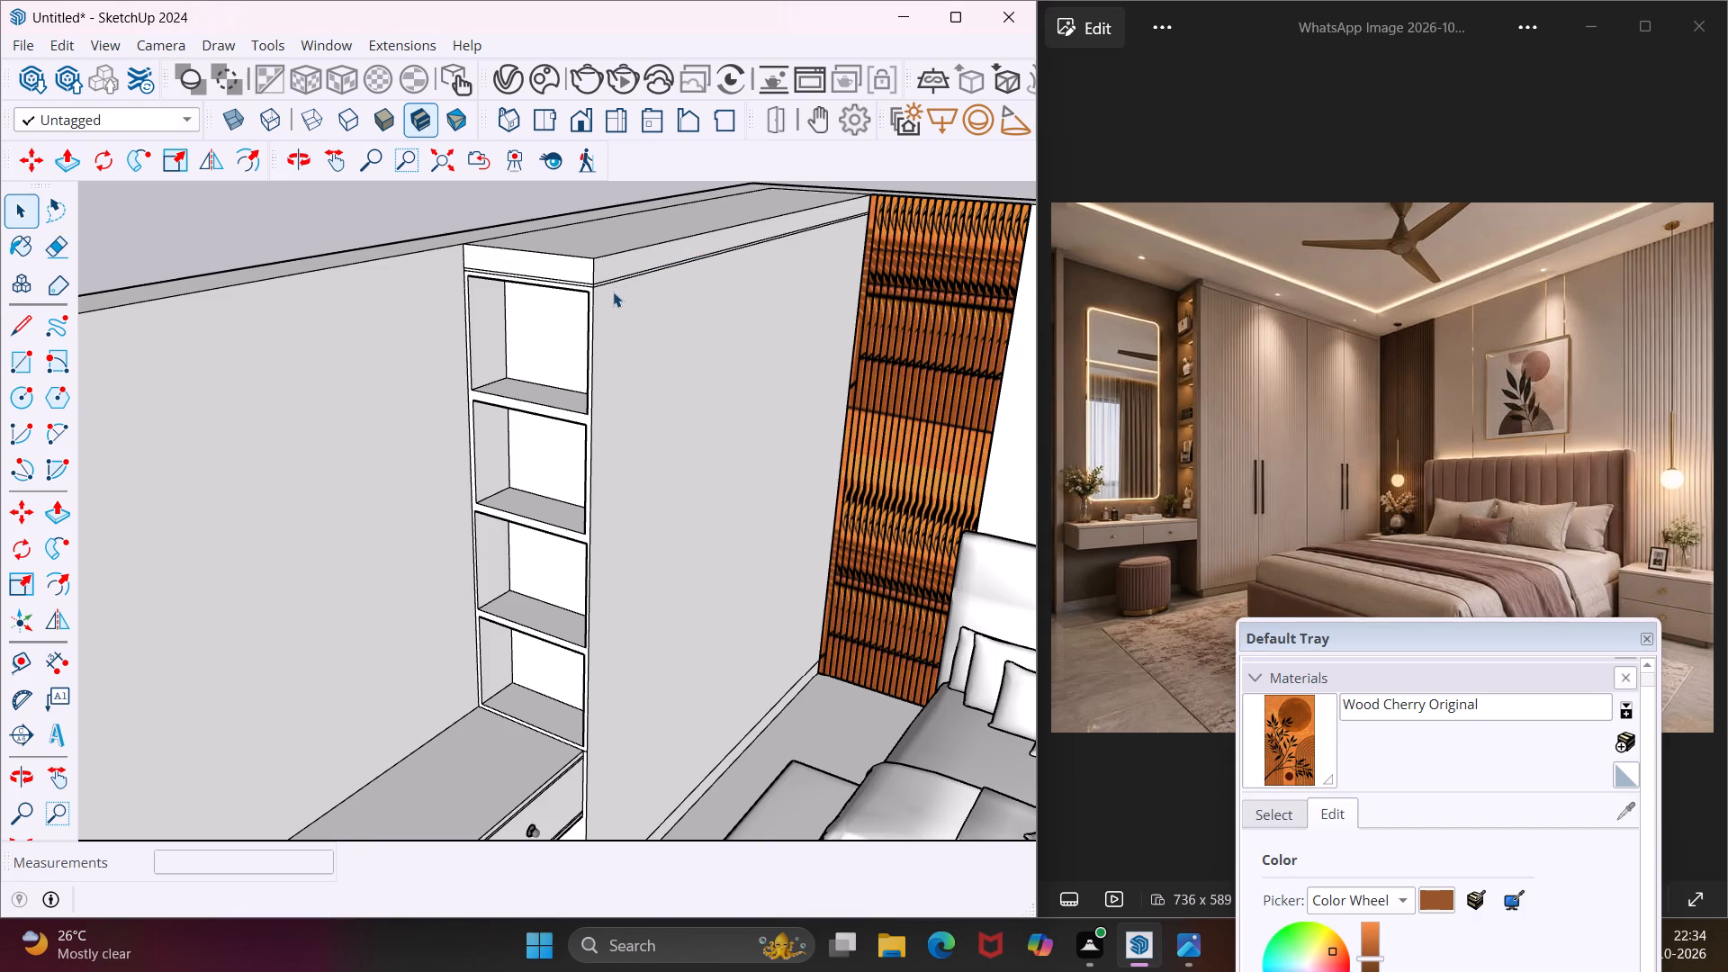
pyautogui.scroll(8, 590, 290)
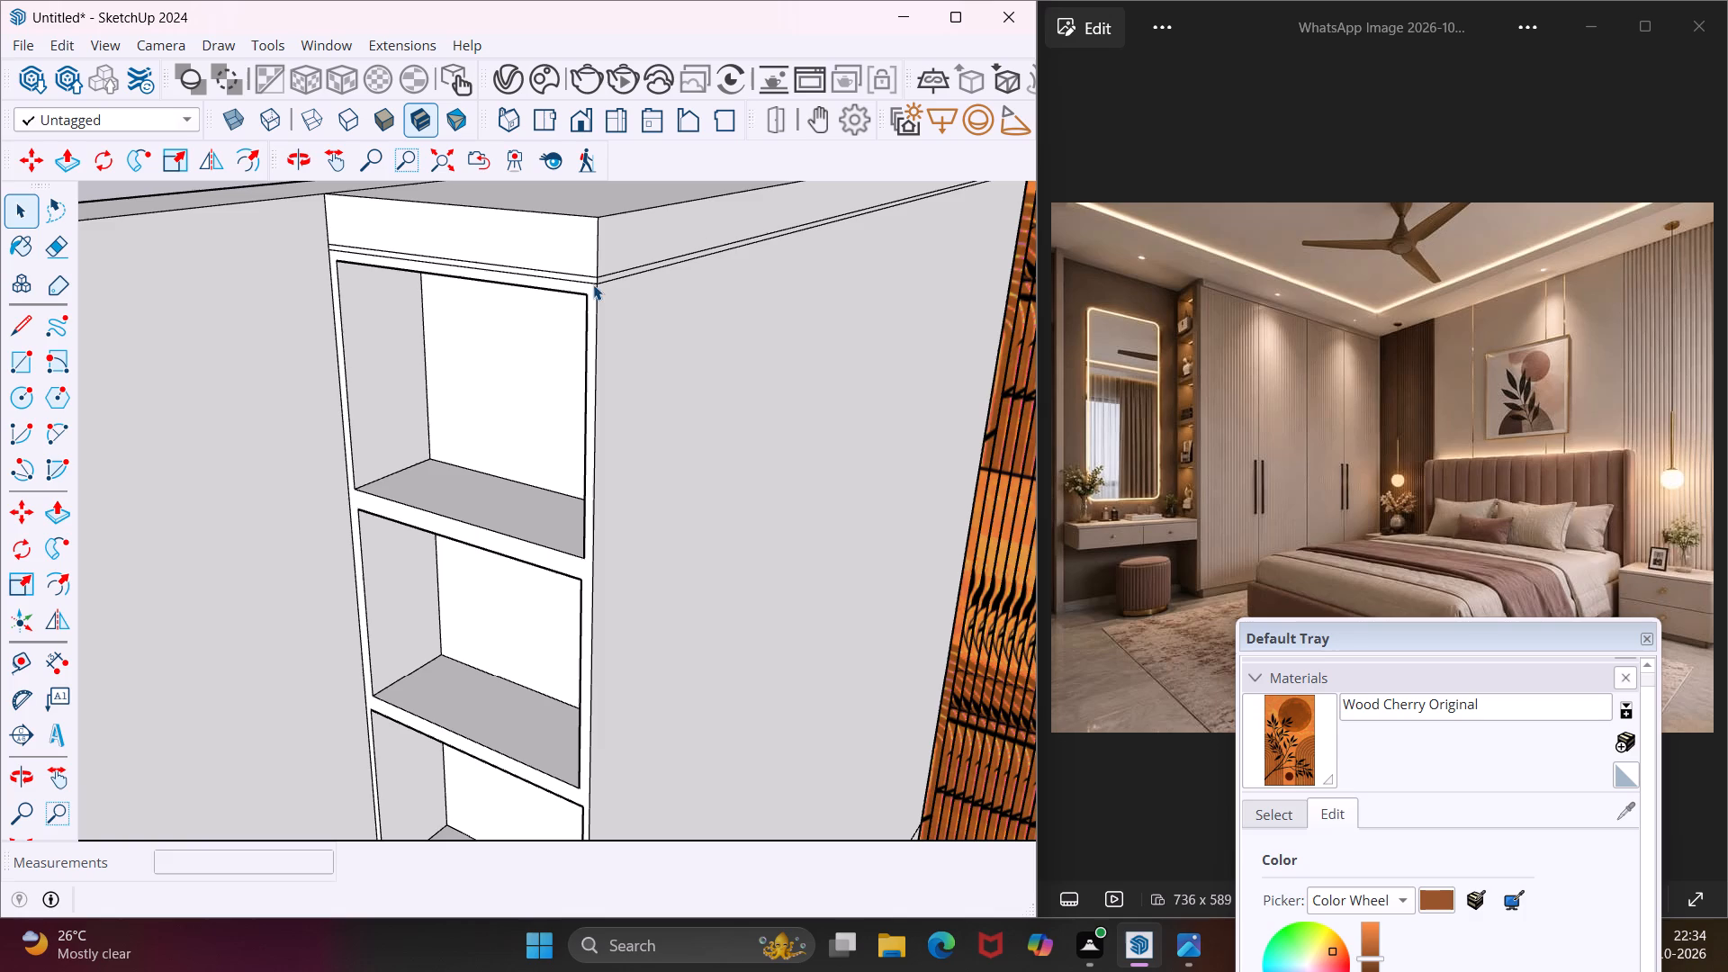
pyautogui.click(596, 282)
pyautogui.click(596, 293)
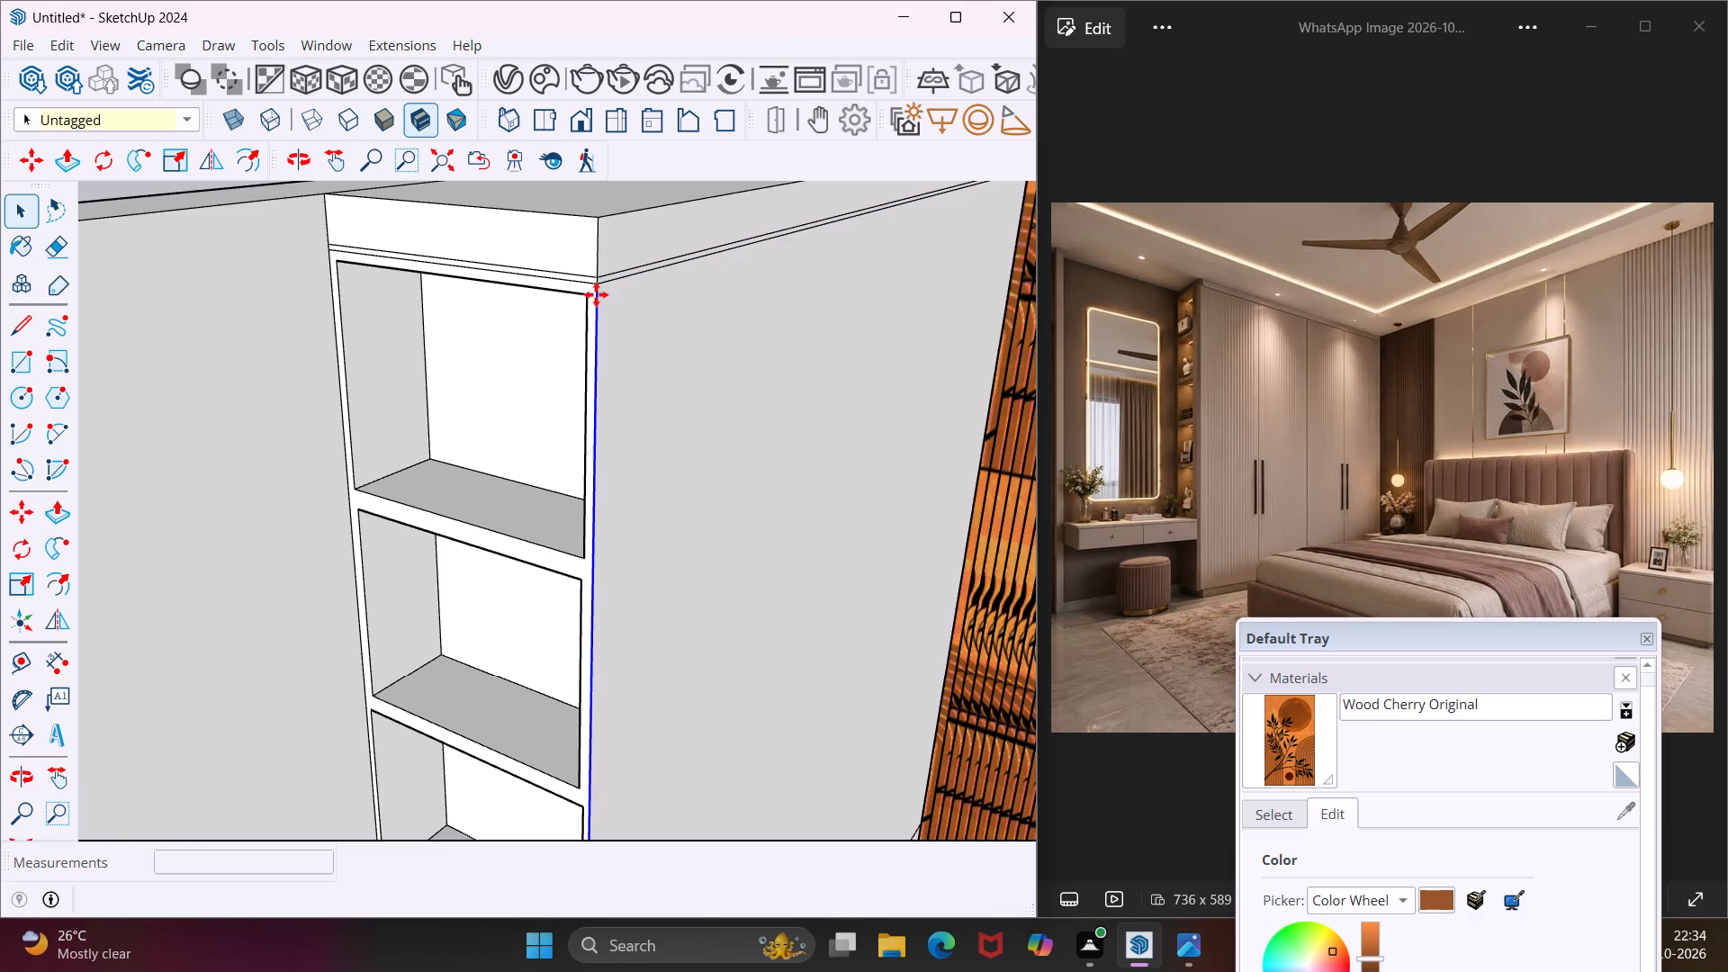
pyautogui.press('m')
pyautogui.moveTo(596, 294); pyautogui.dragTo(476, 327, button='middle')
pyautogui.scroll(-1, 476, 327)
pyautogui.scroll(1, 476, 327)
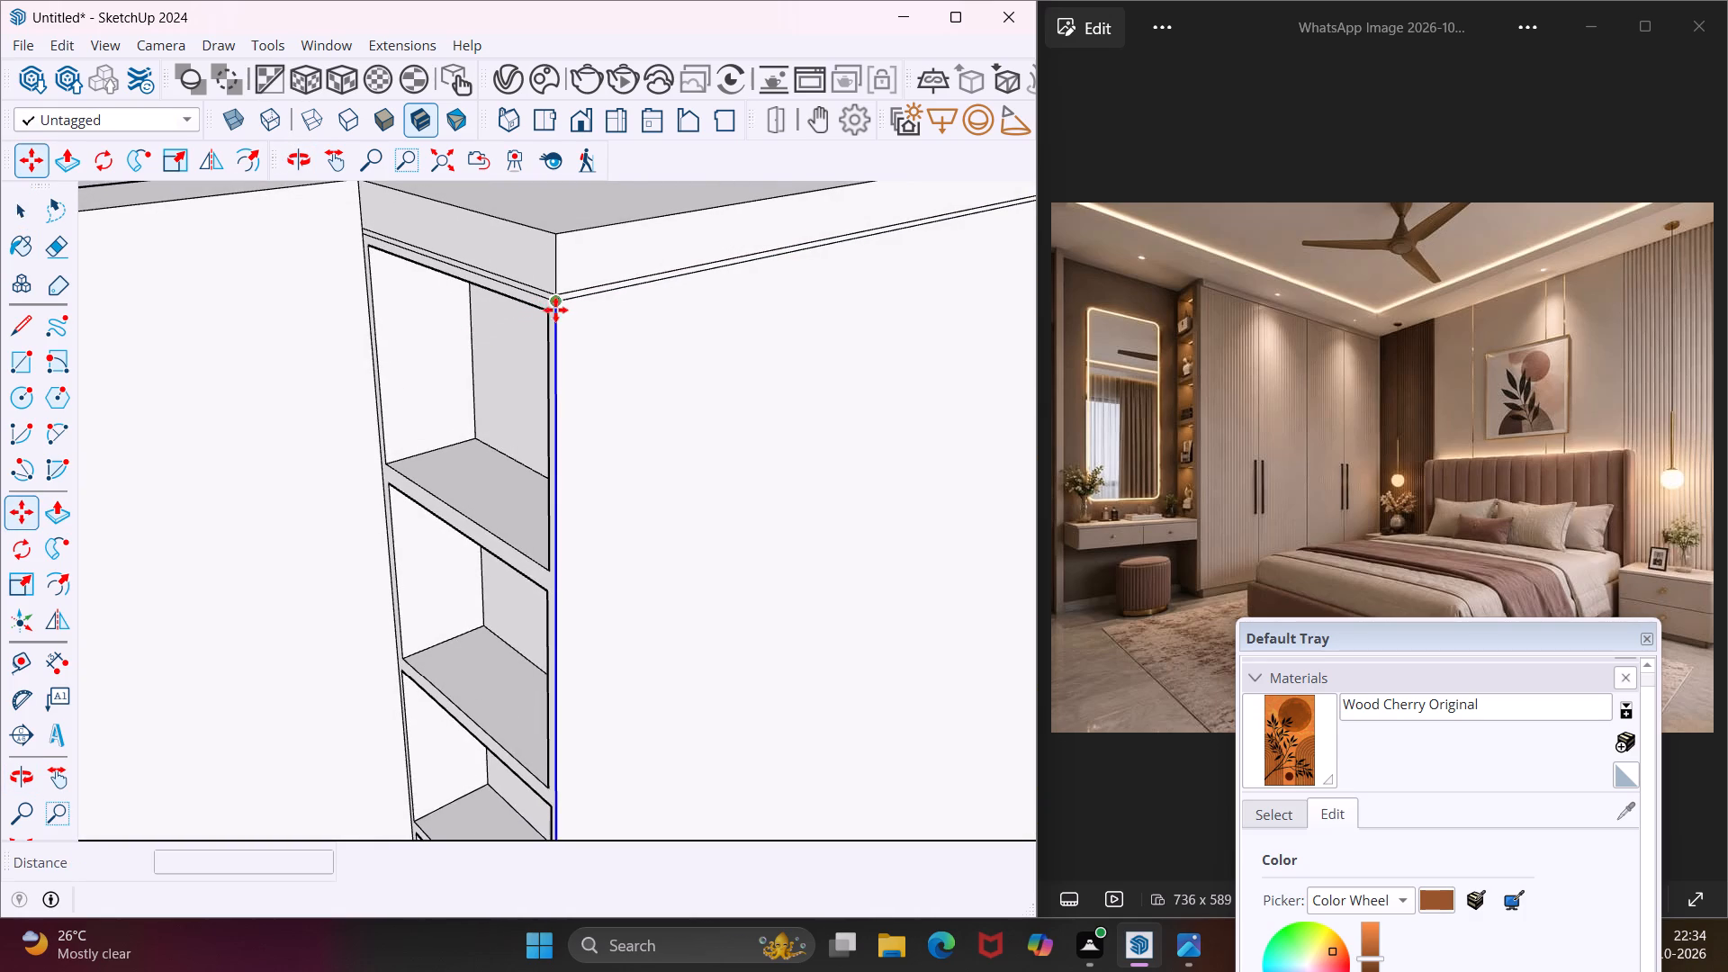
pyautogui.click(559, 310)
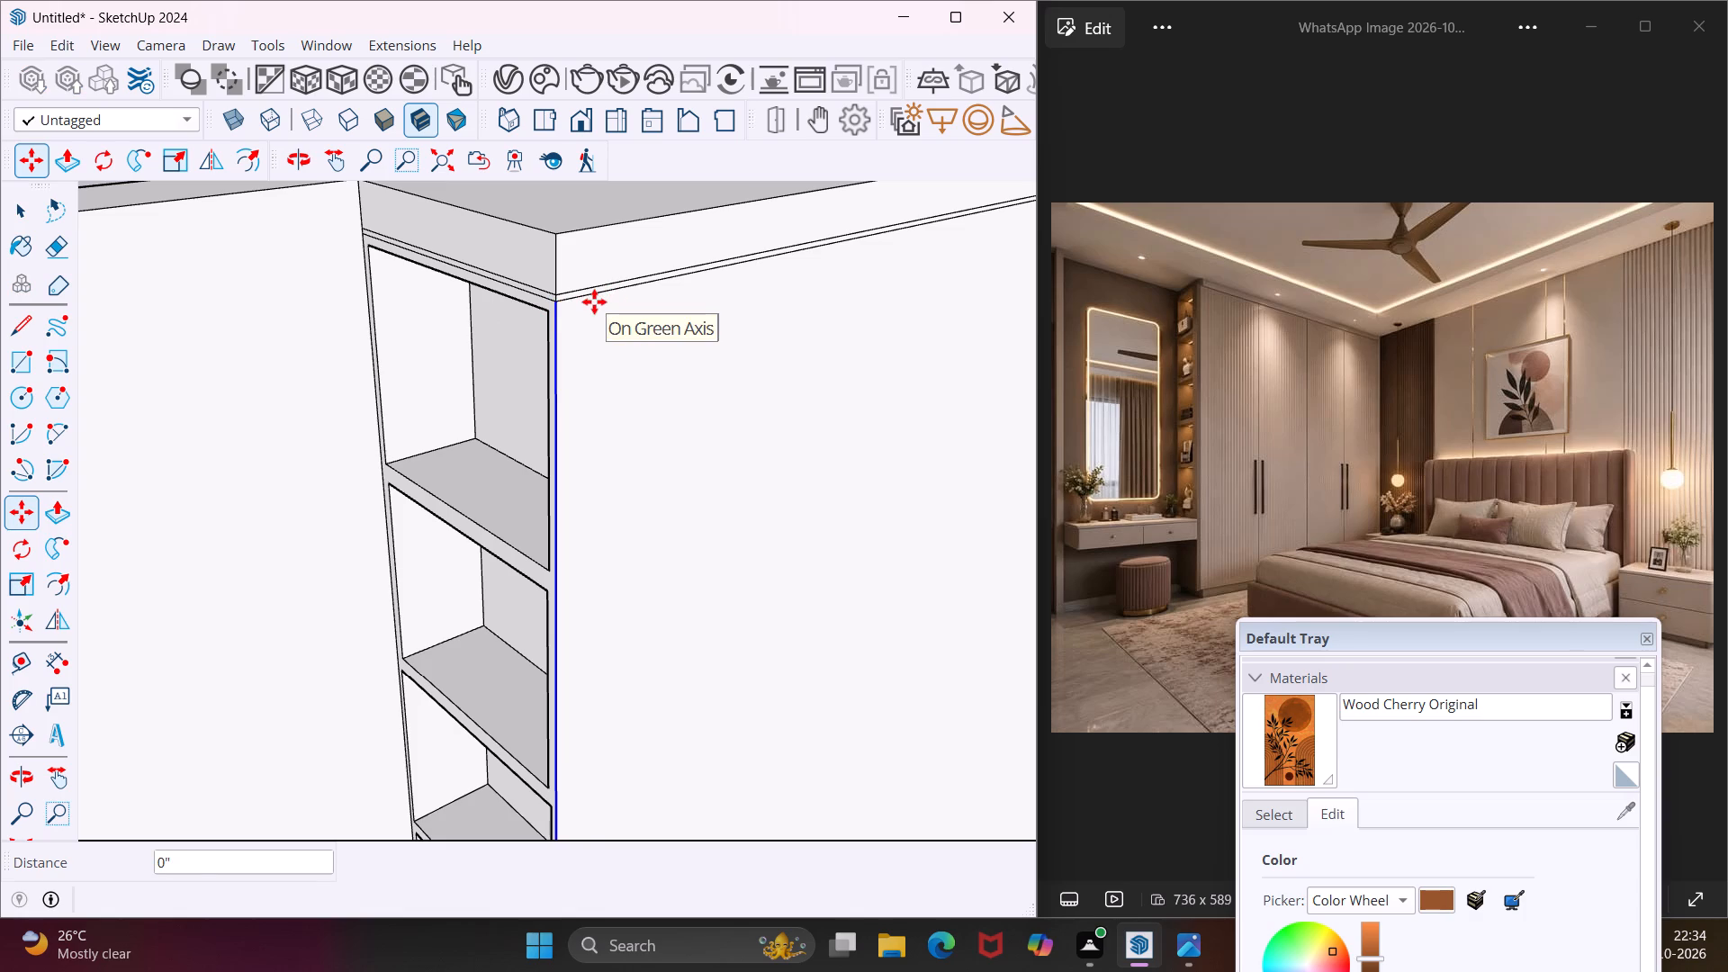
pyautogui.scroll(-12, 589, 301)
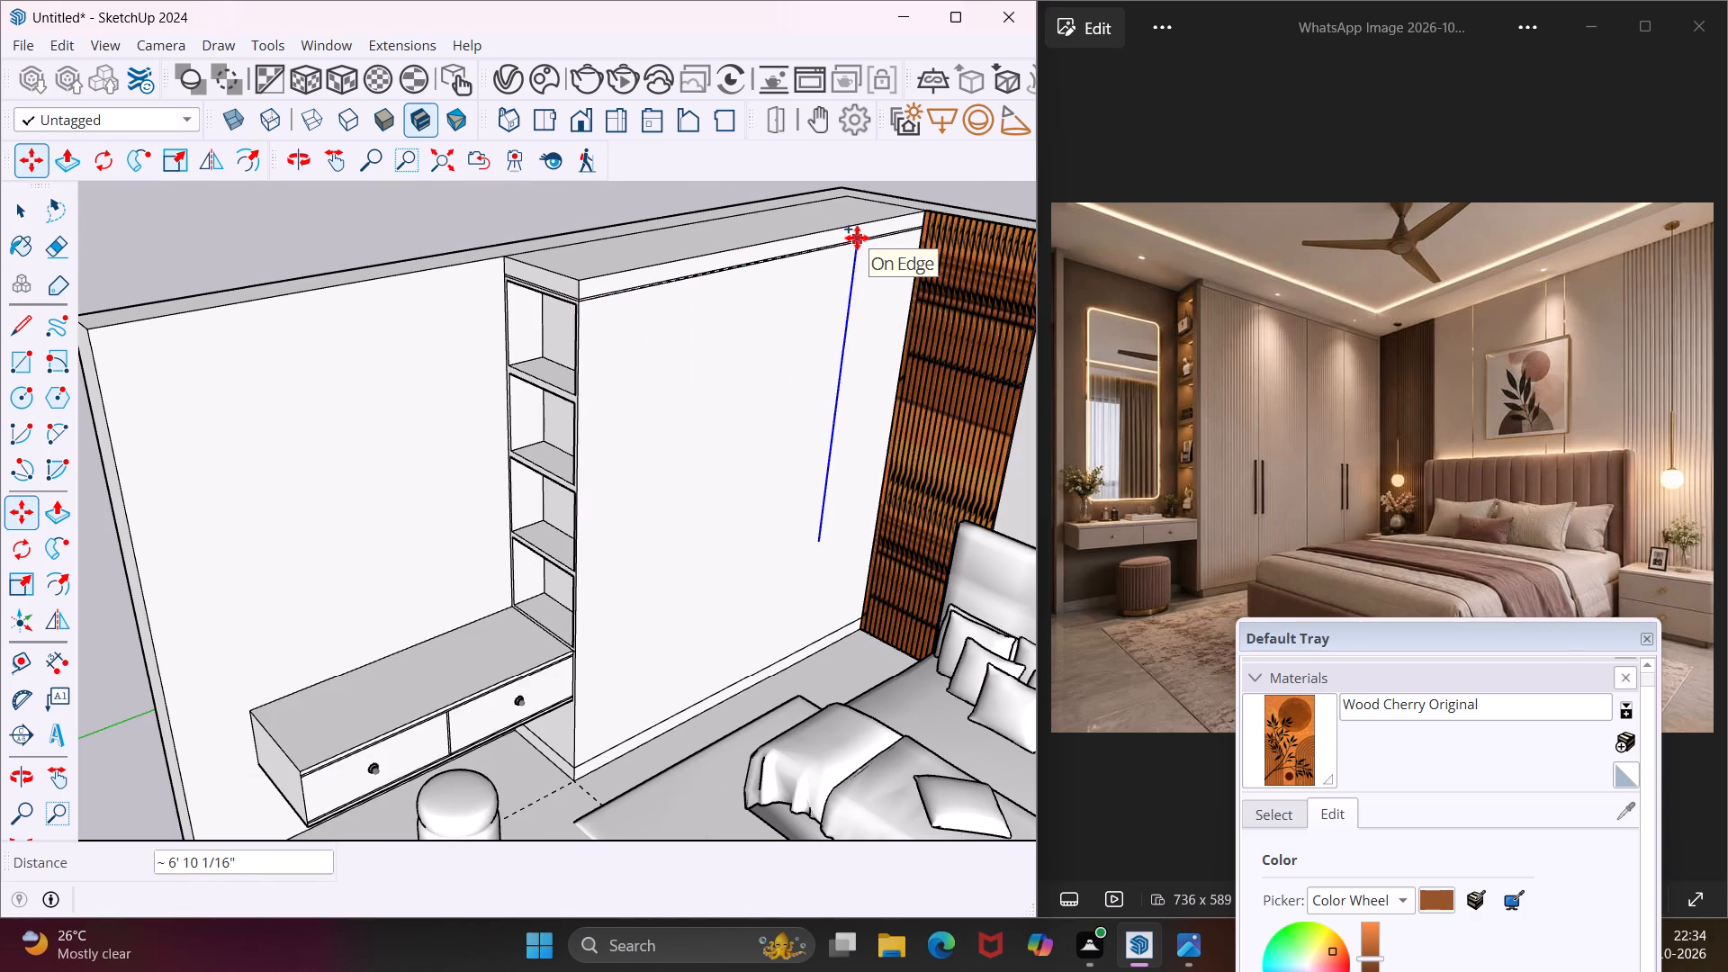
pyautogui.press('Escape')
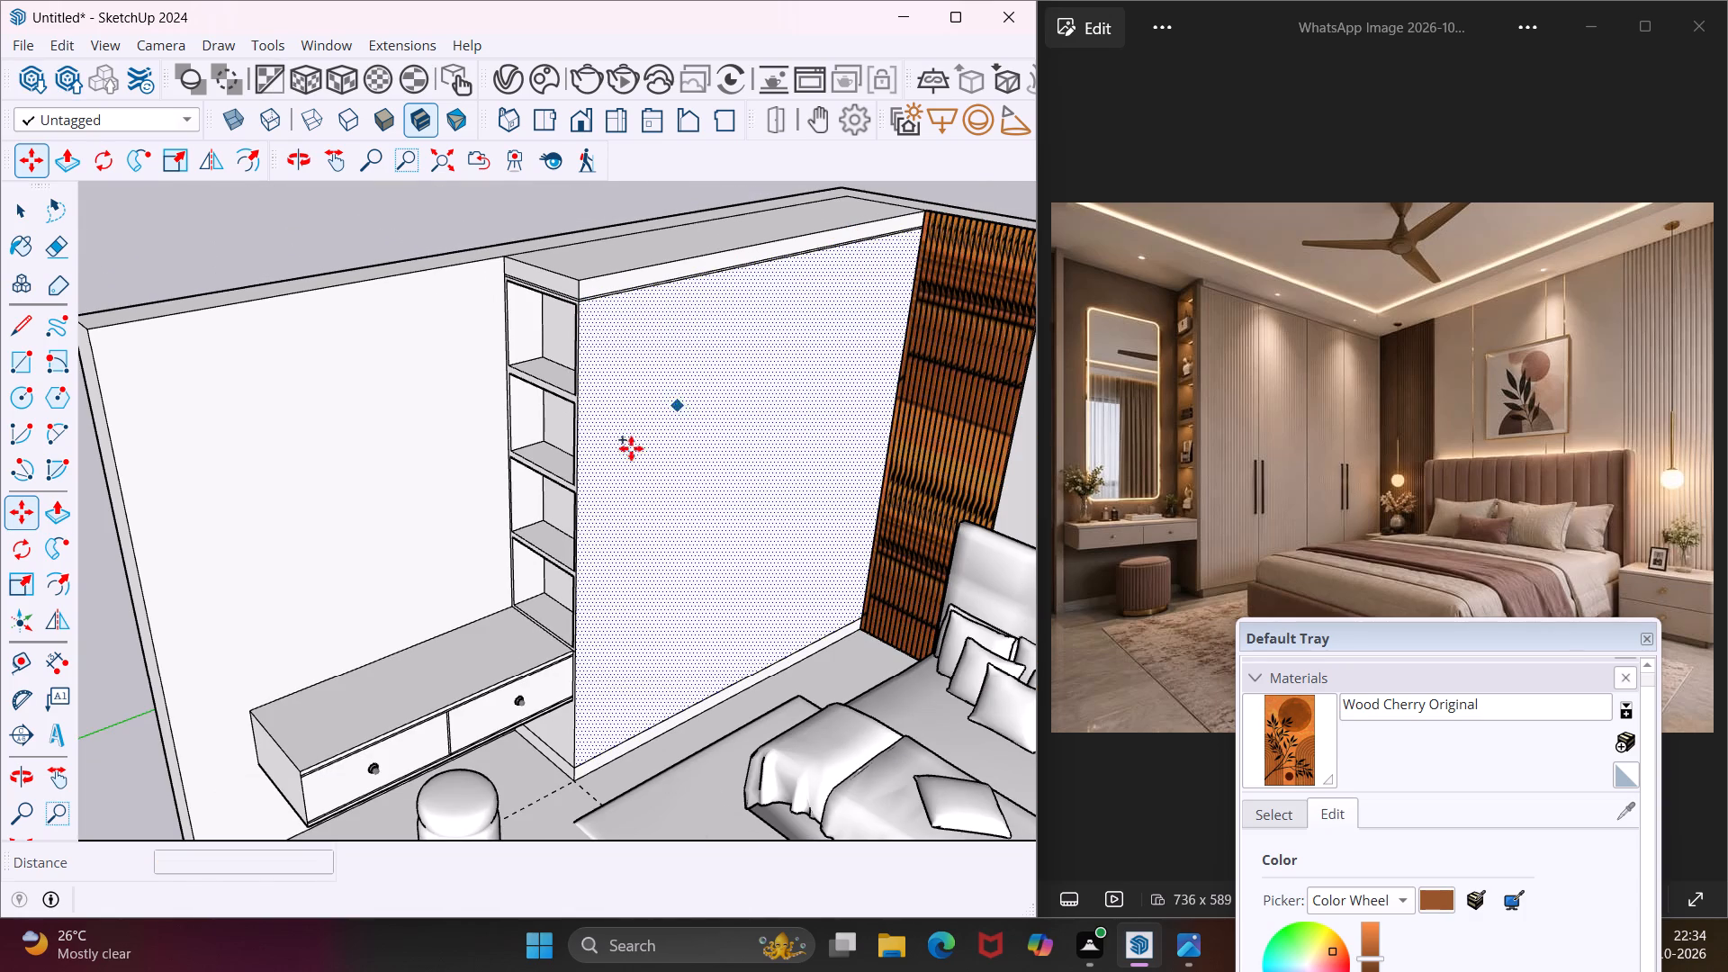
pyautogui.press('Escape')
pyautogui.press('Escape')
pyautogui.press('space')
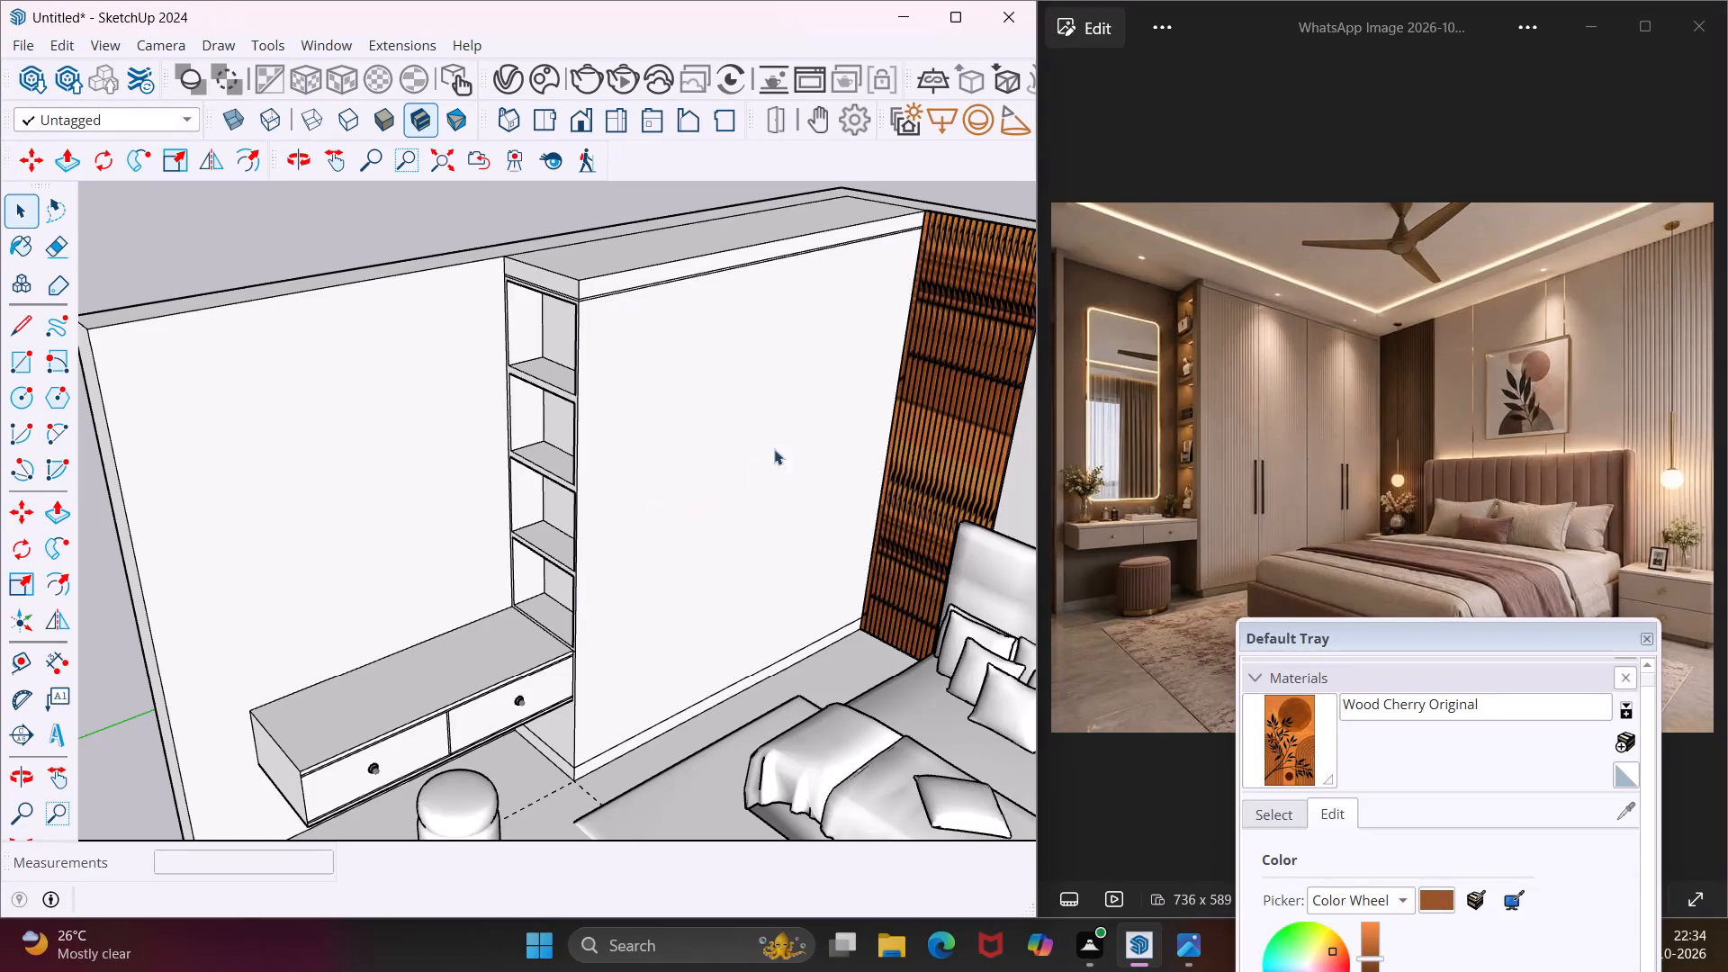
# Copy the wardrobe front's full vertical edge beside the open shelves 8' 11 3/16" across to the front's far end at the wood slats.
pyautogui.scroll(12, 919, 245)
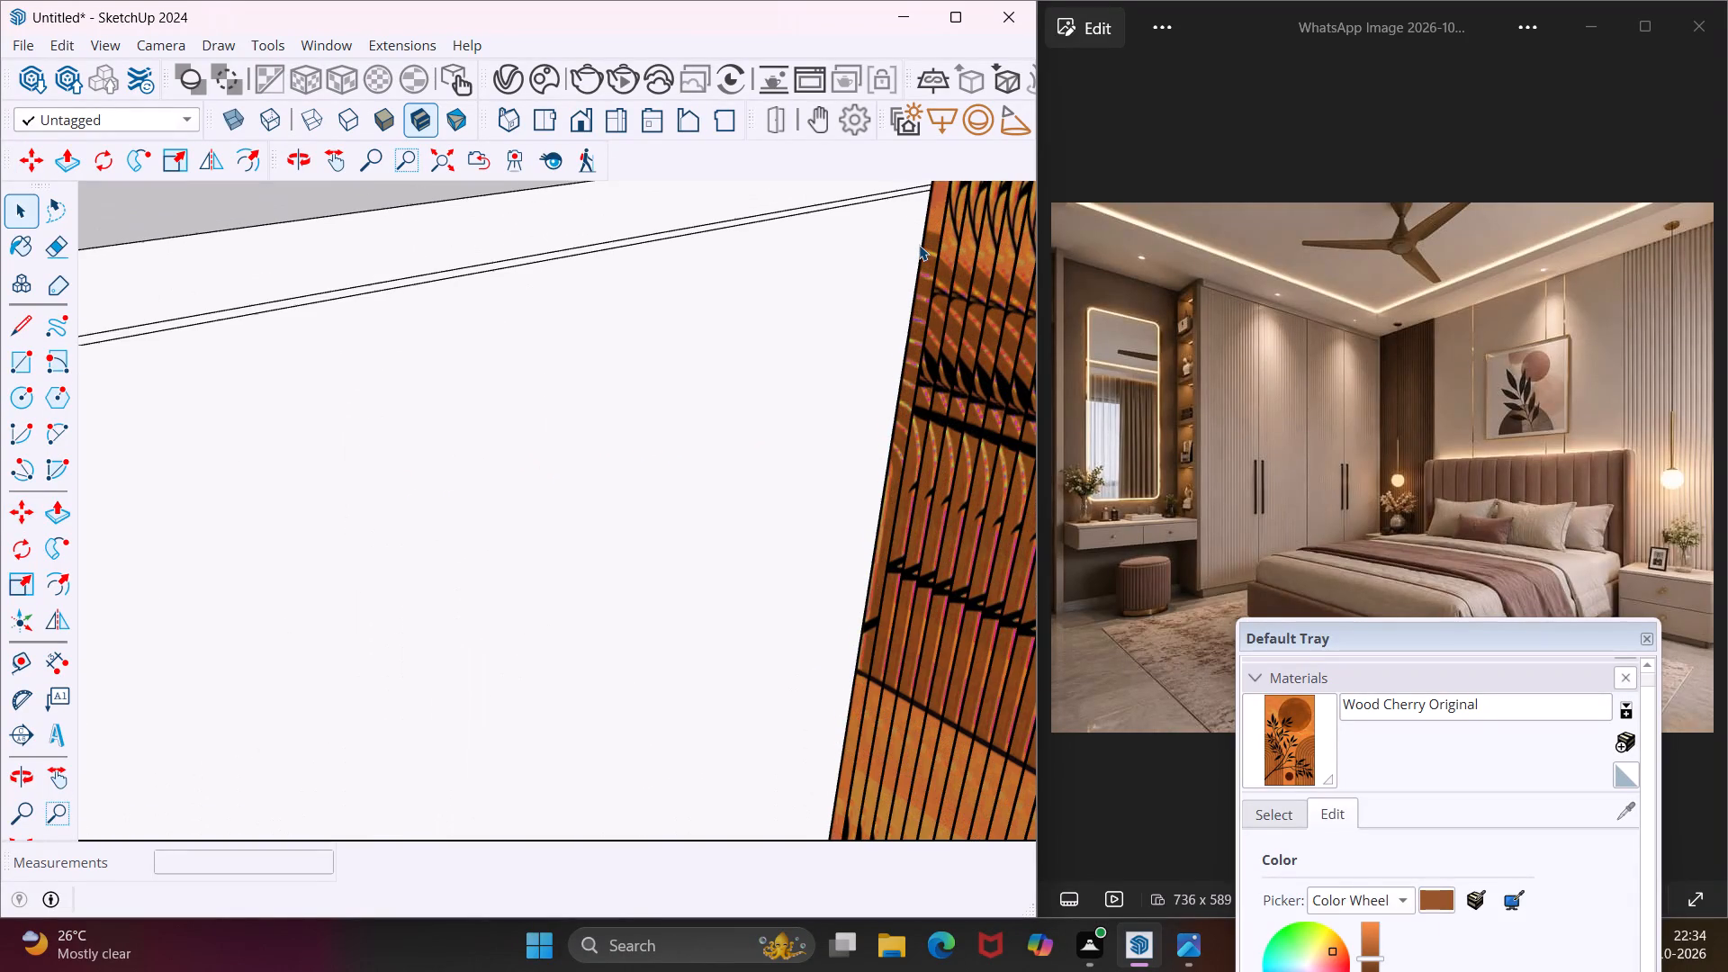
pyautogui.scroll(-16, 881, 259)
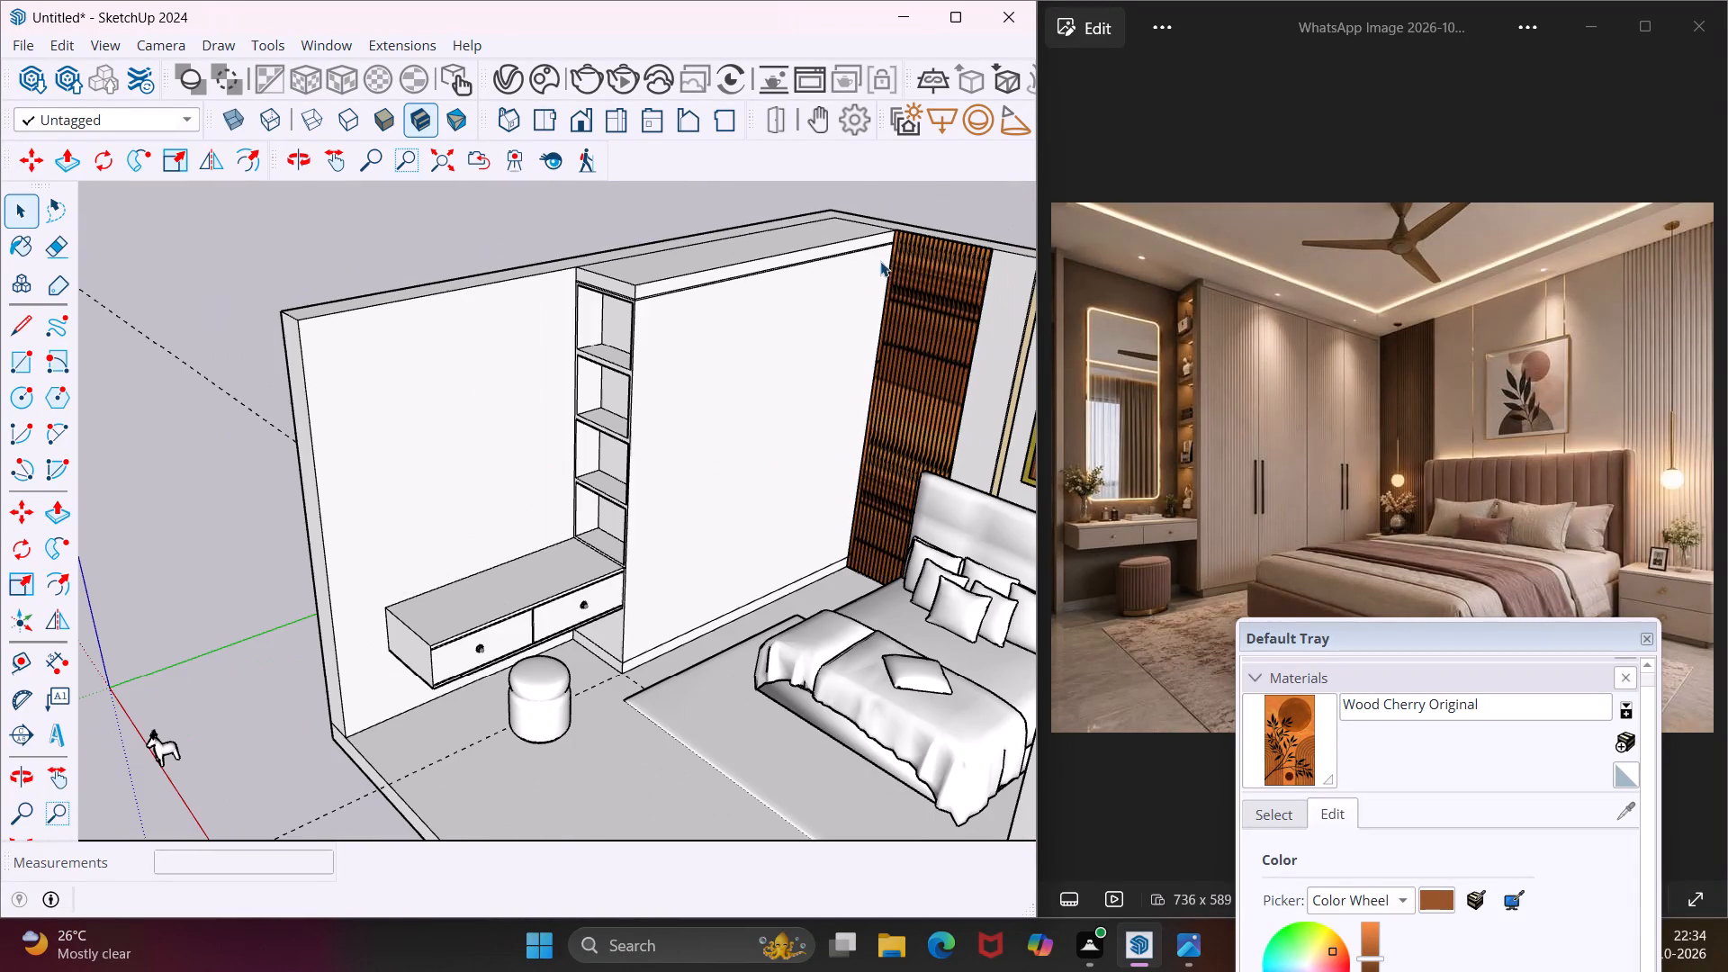
pyautogui.scroll(14, 617, 643)
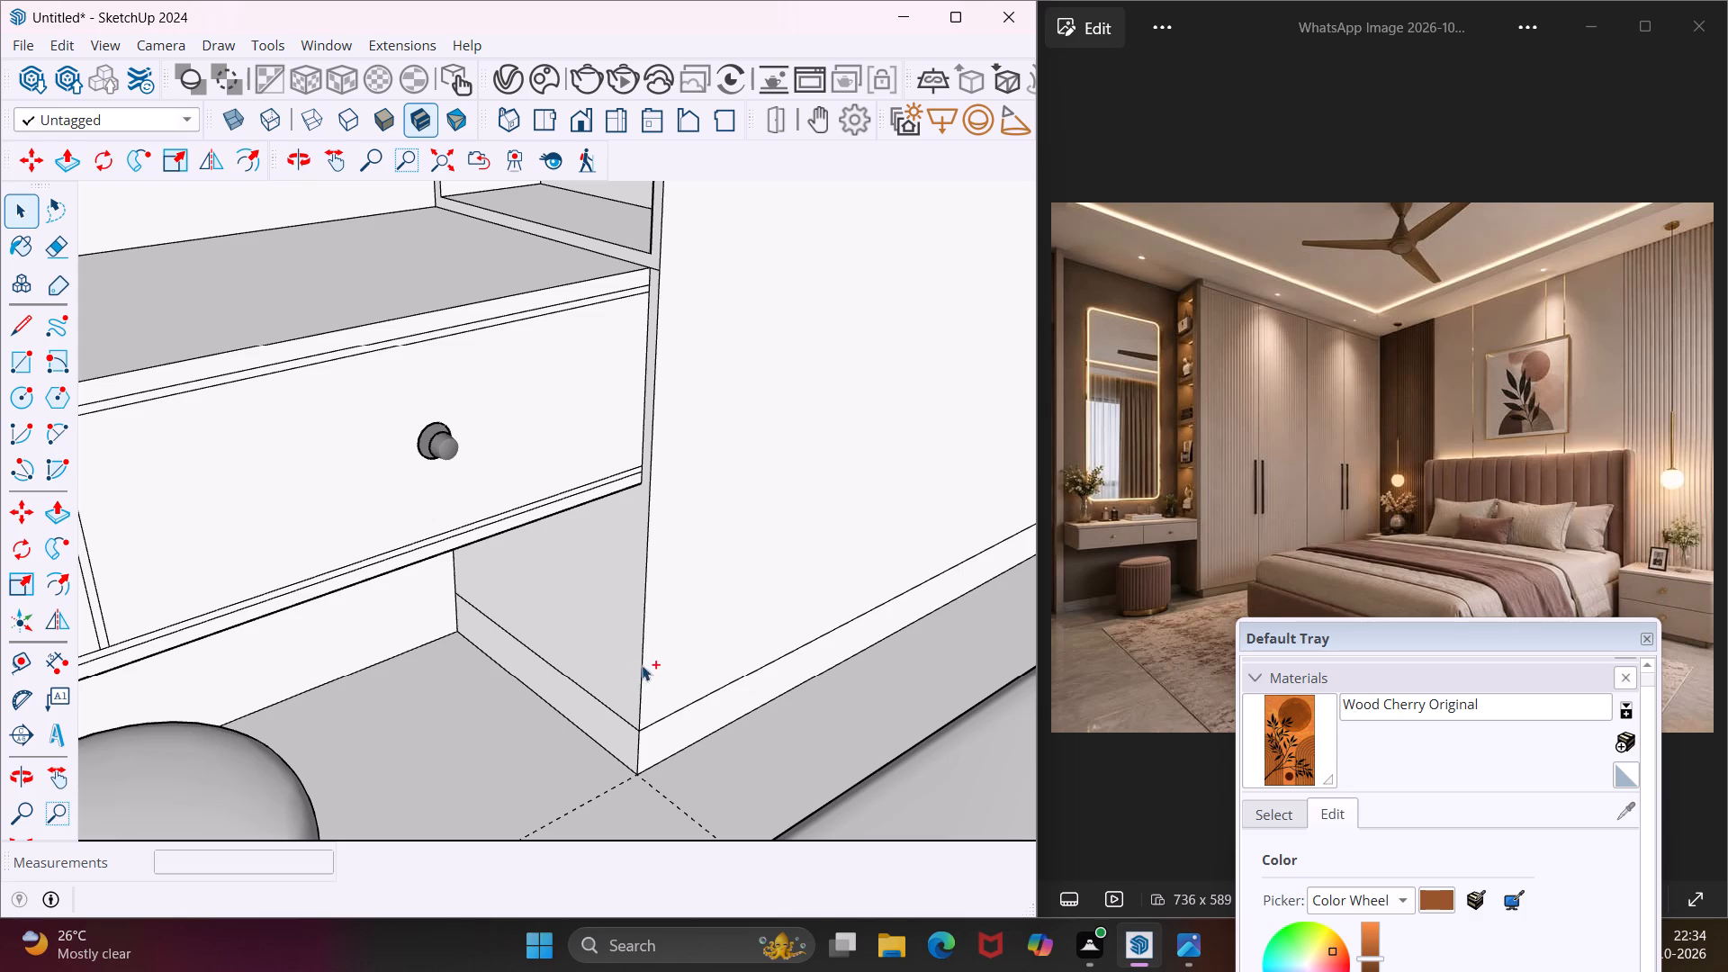
pyautogui.keyDown('ctrl'); pyautogui.click(643, 652); pyautogui.keyUp('ctrl')
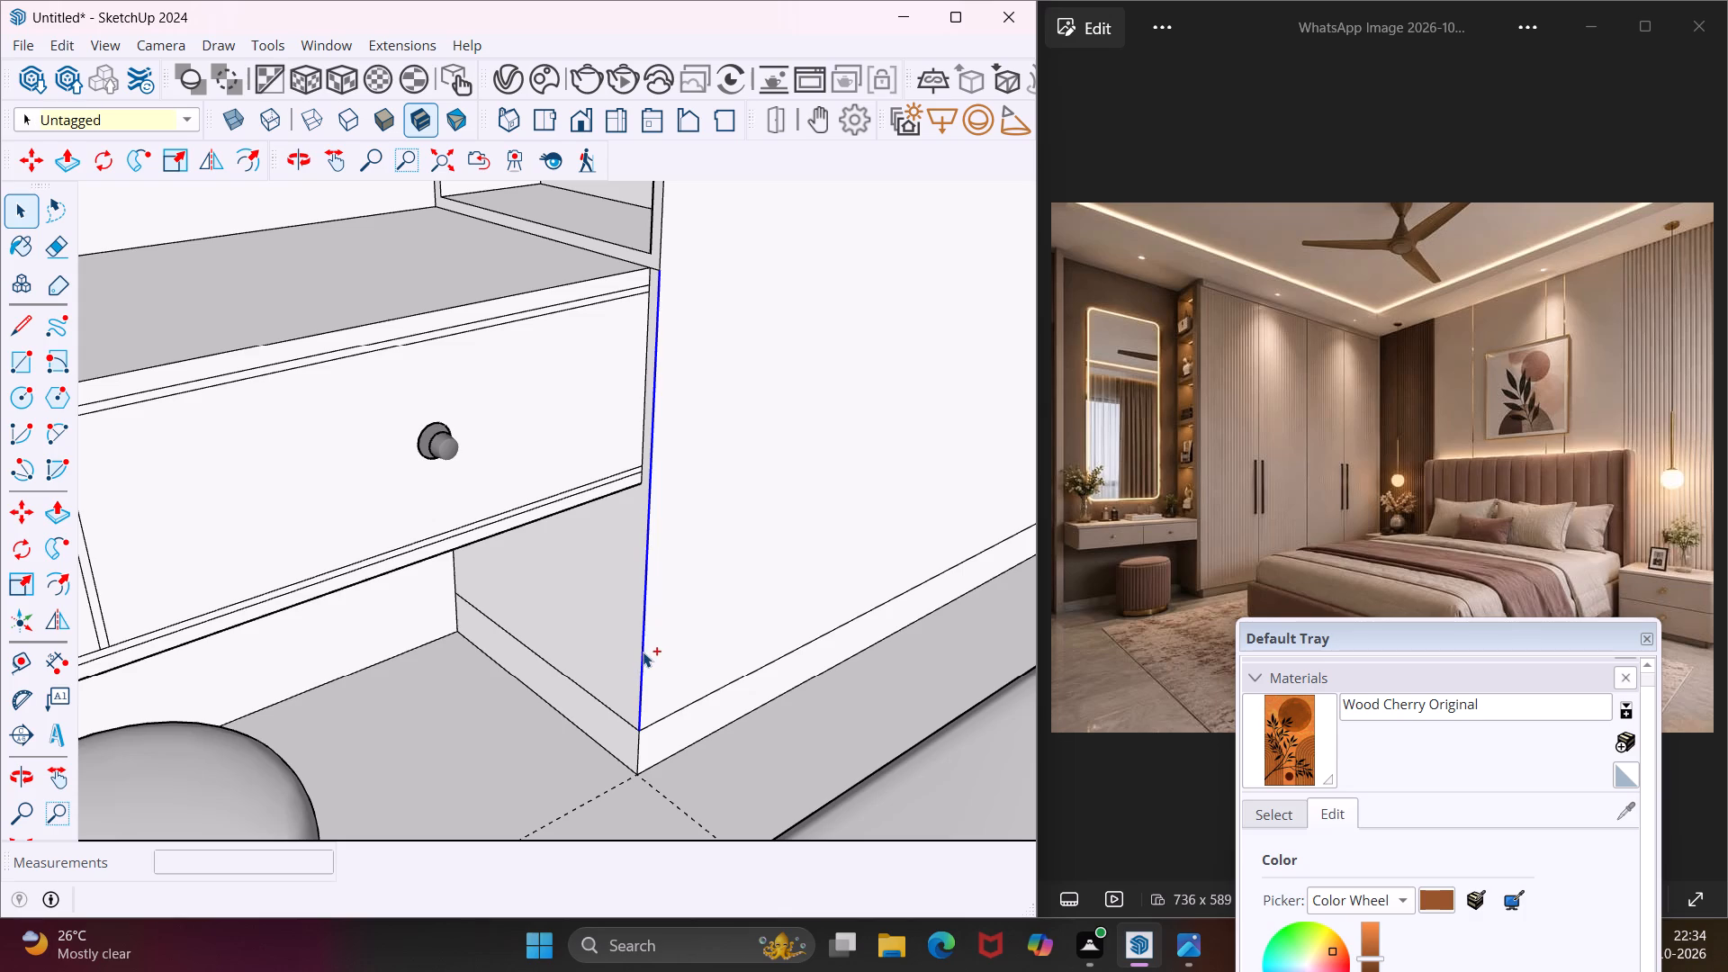
pyautogui.keyDown('ctrl'); pyautogui.scroll(-8, 643, 652); pyautogui.keyUp('ctrl')
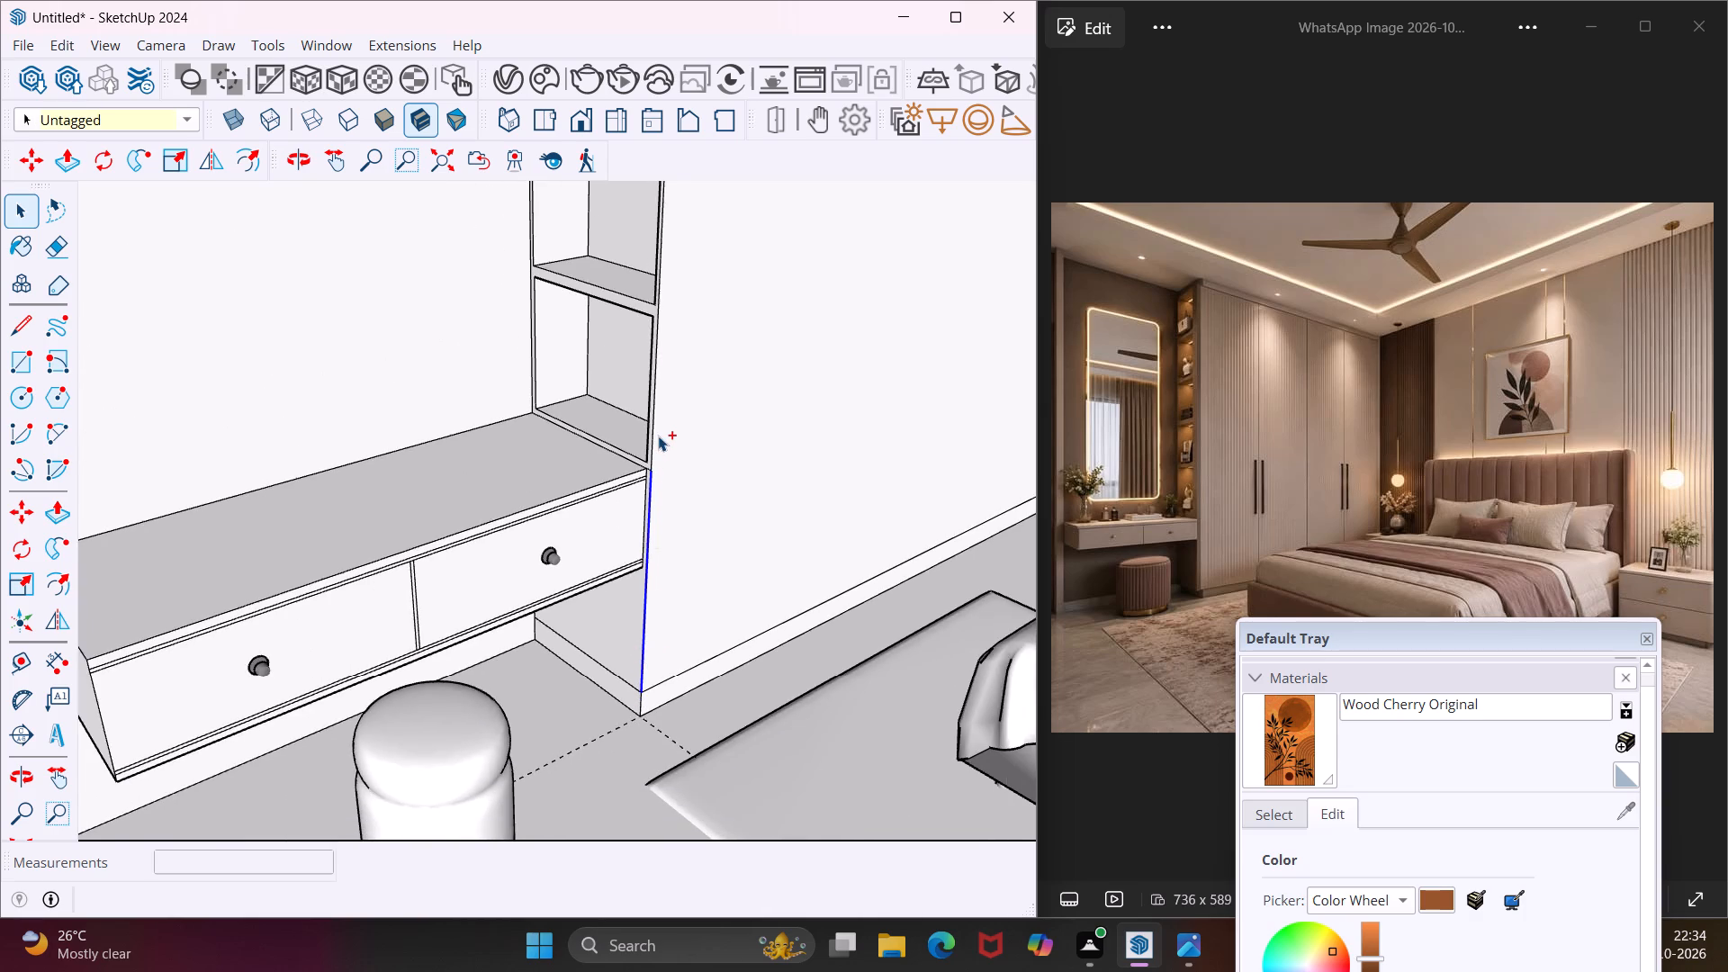
pyautogui.keyDown('ctrl'); pyautogui.scroll(11, 658, 436); pyautogui.keyUp('ctrl')
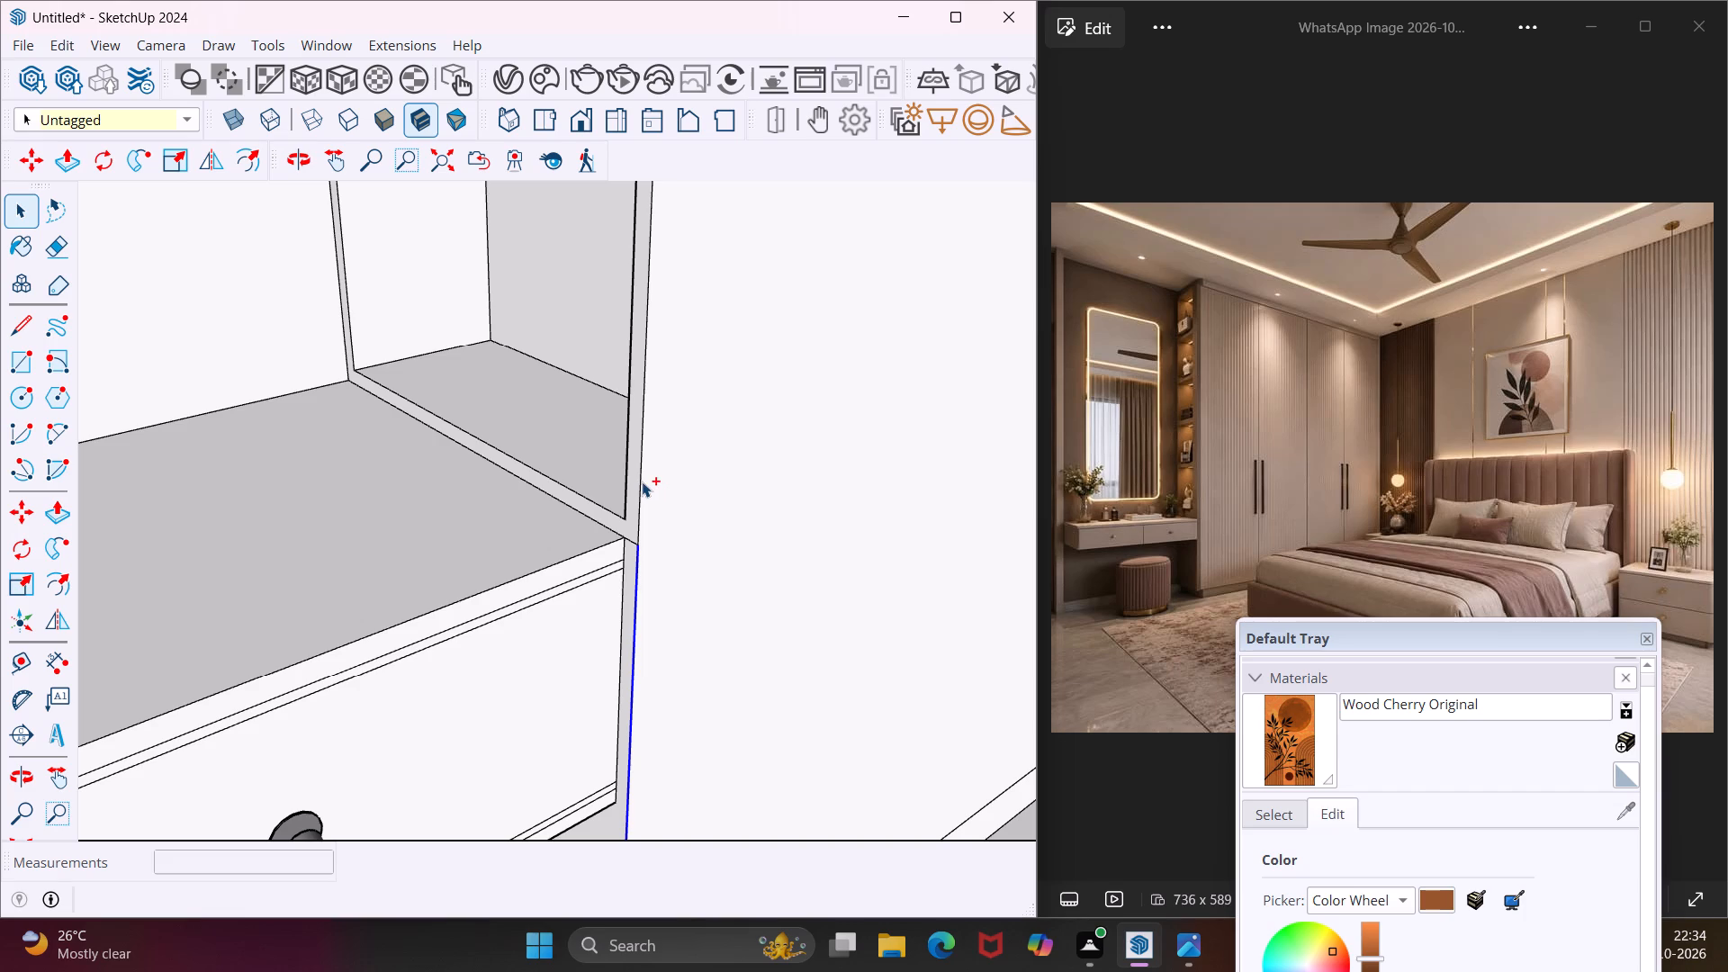
pyautogui.keyDown('ctrl'); pyautogui.click(641, 479); pyautogui.keyUp('ctrl')
pyautogui.scroll(-7, 638, 479)
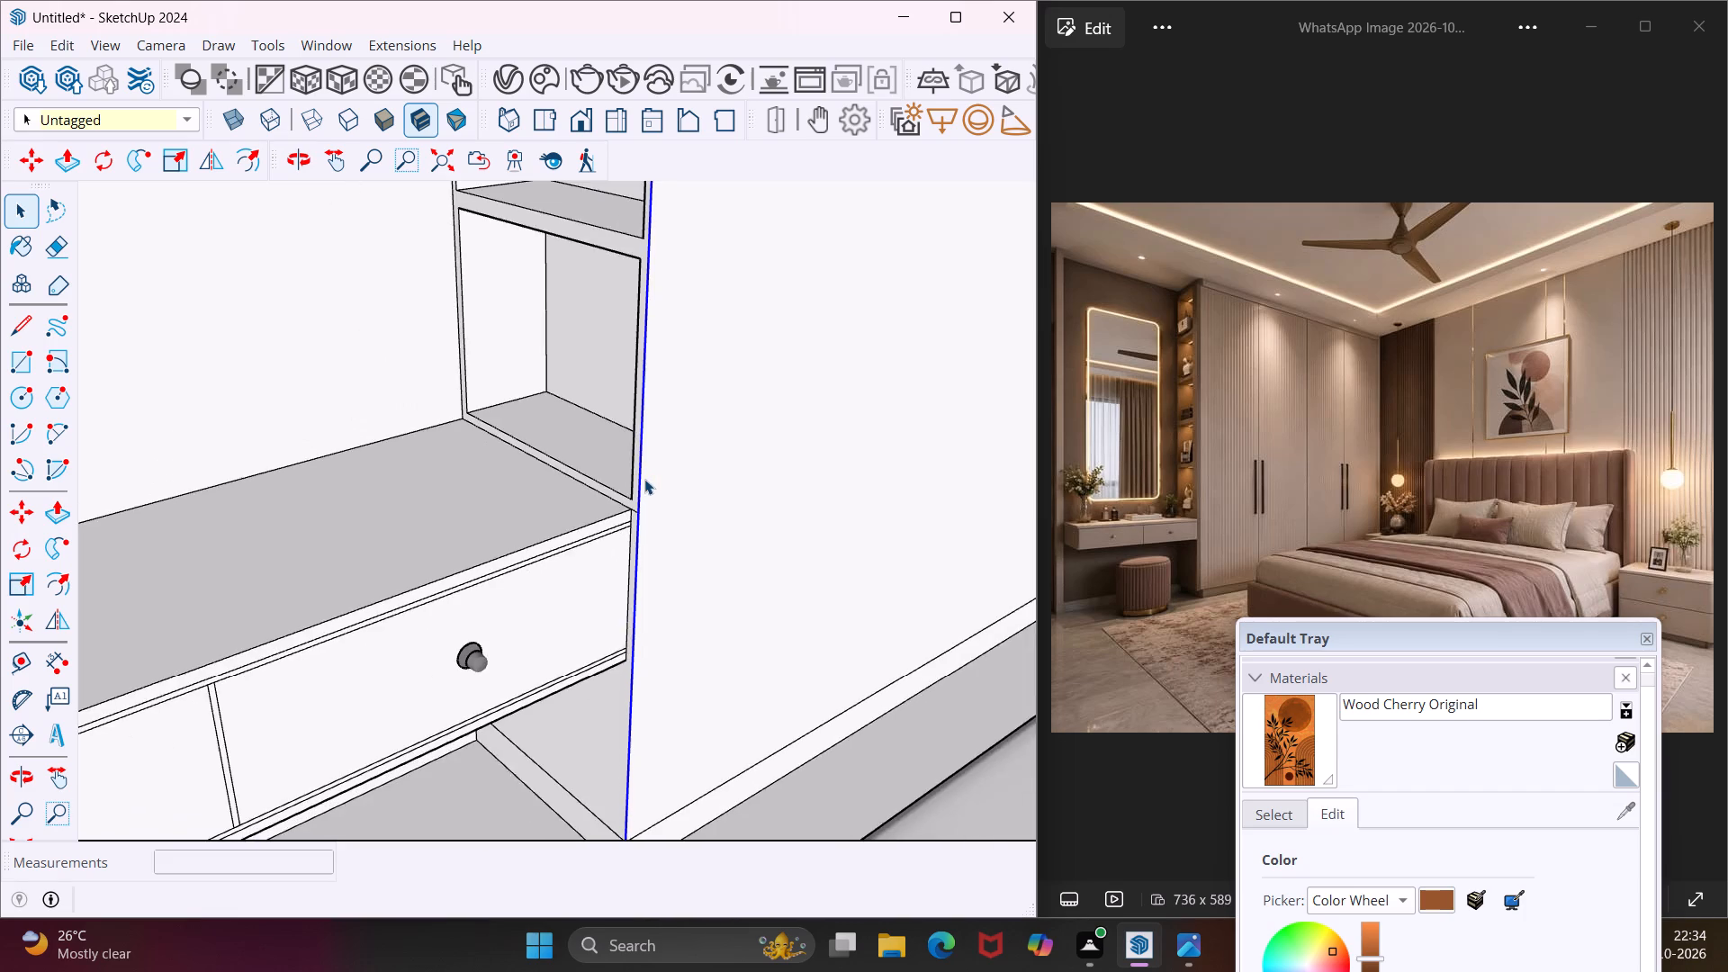
pyautogui.scroll(-16, 644, 479)
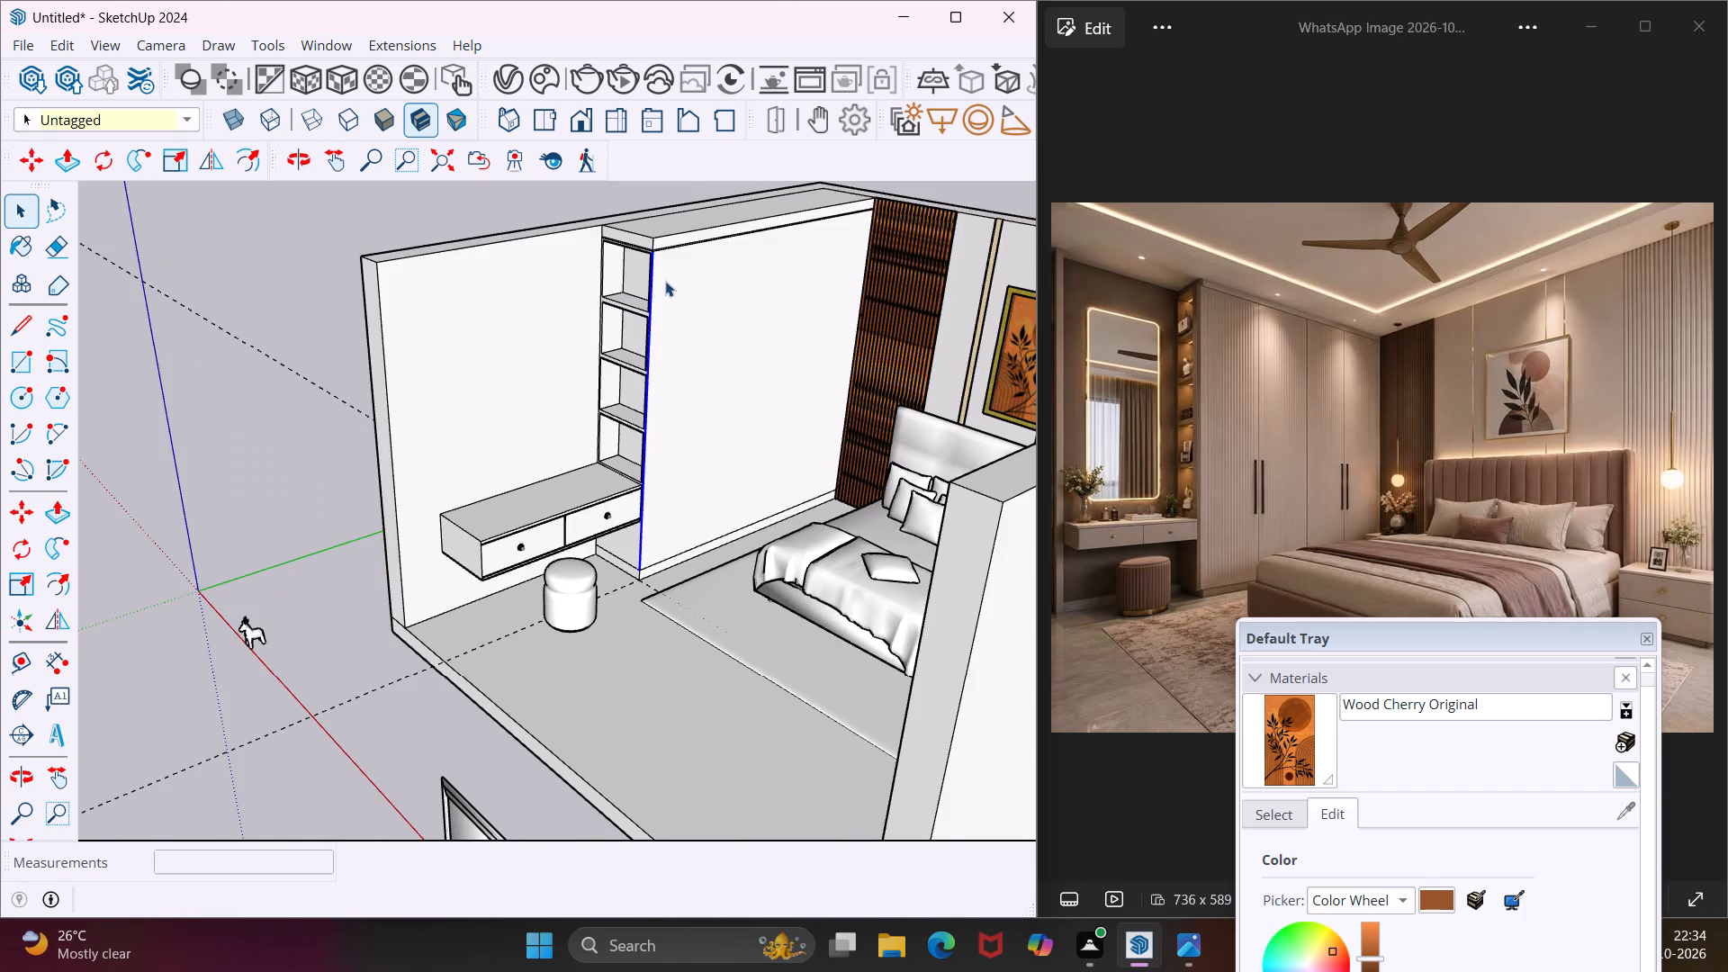
pyautogui.scroll(13, 663, 273)
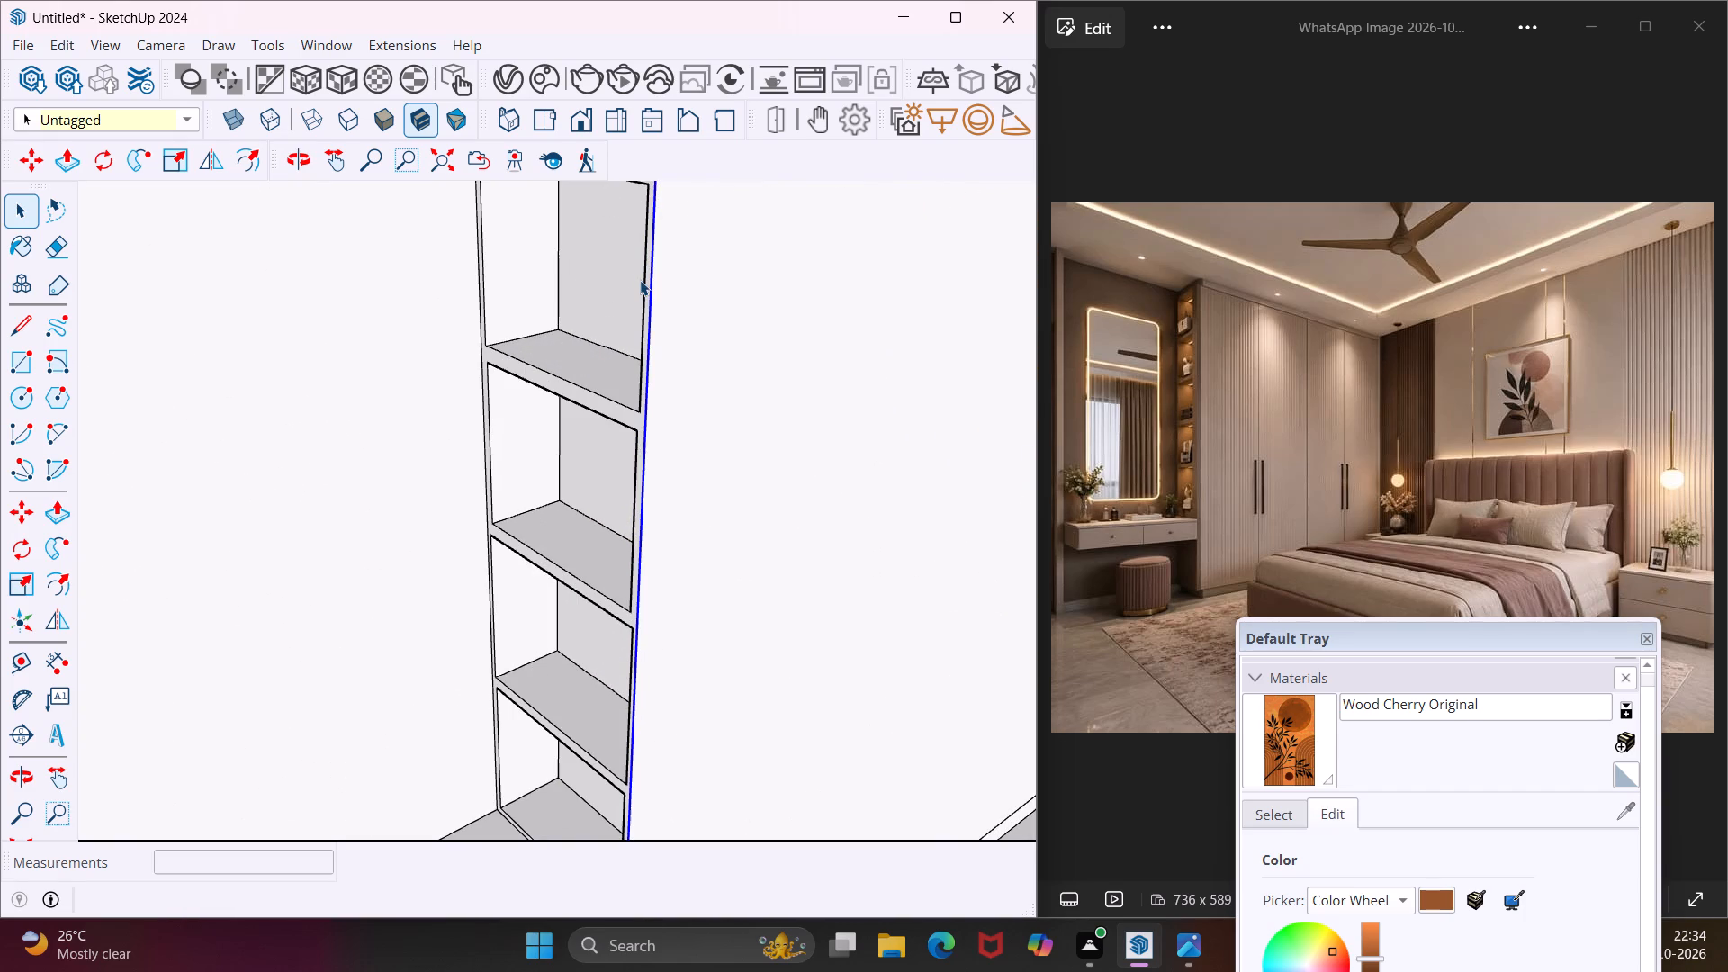
pyautogui.scroll(-4, 640, 280)
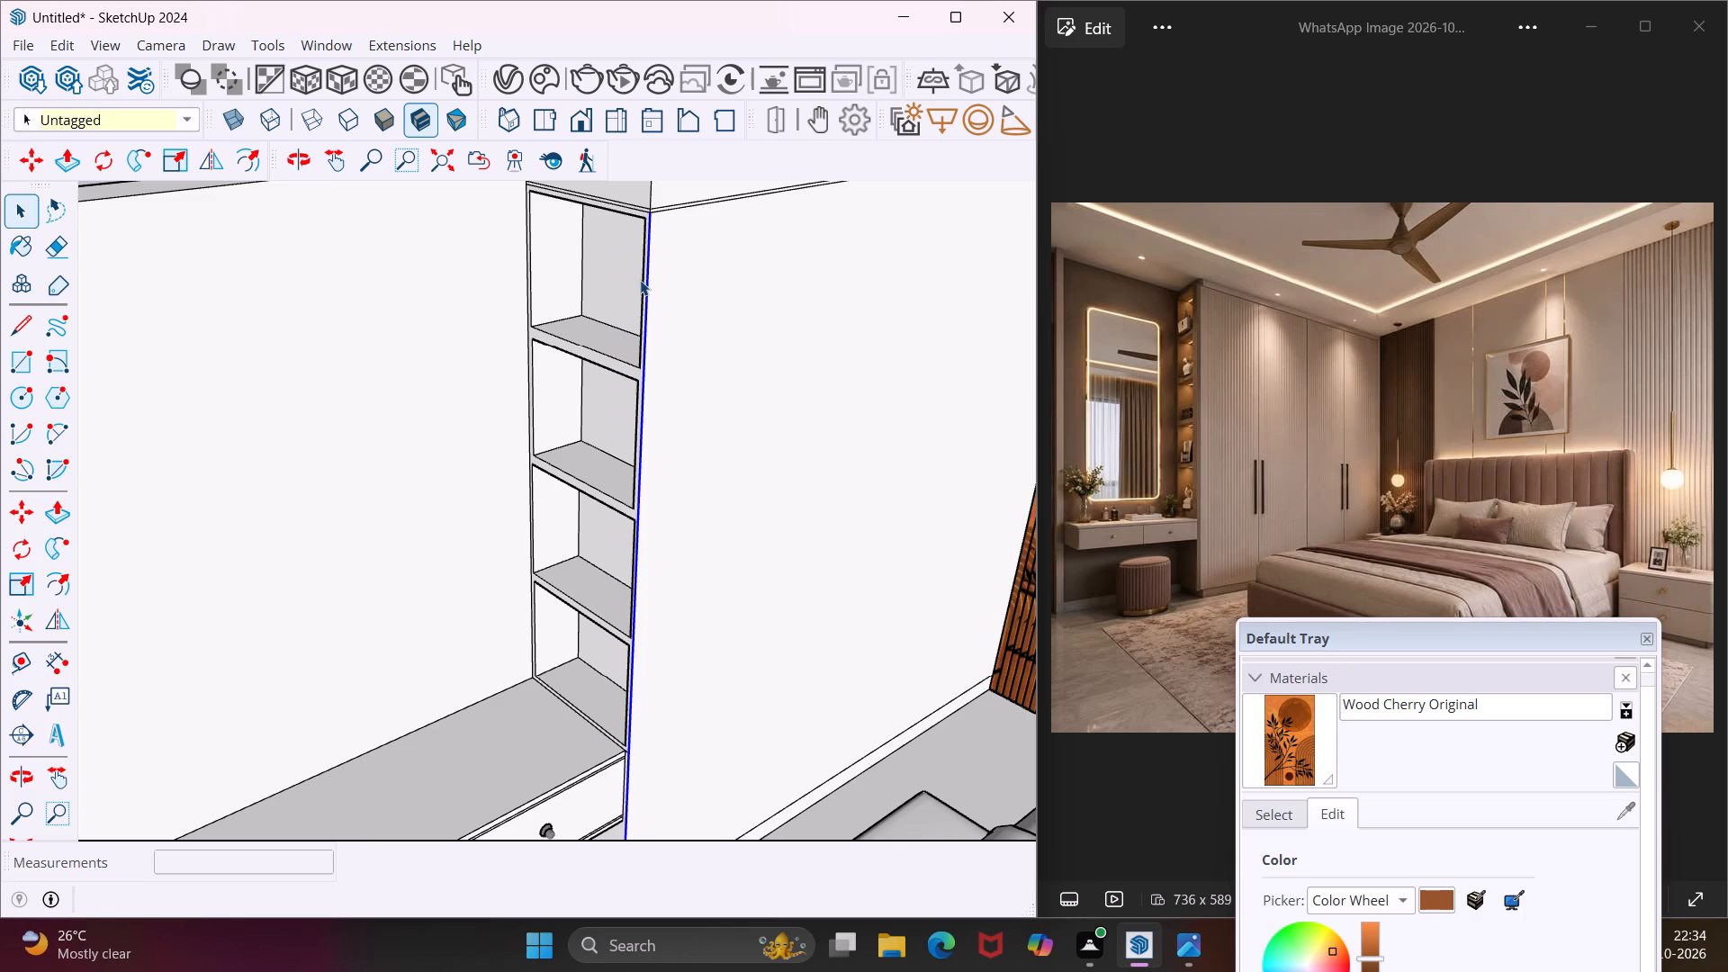
pyautogui.press('m')
pyautogui.click(653, 216)
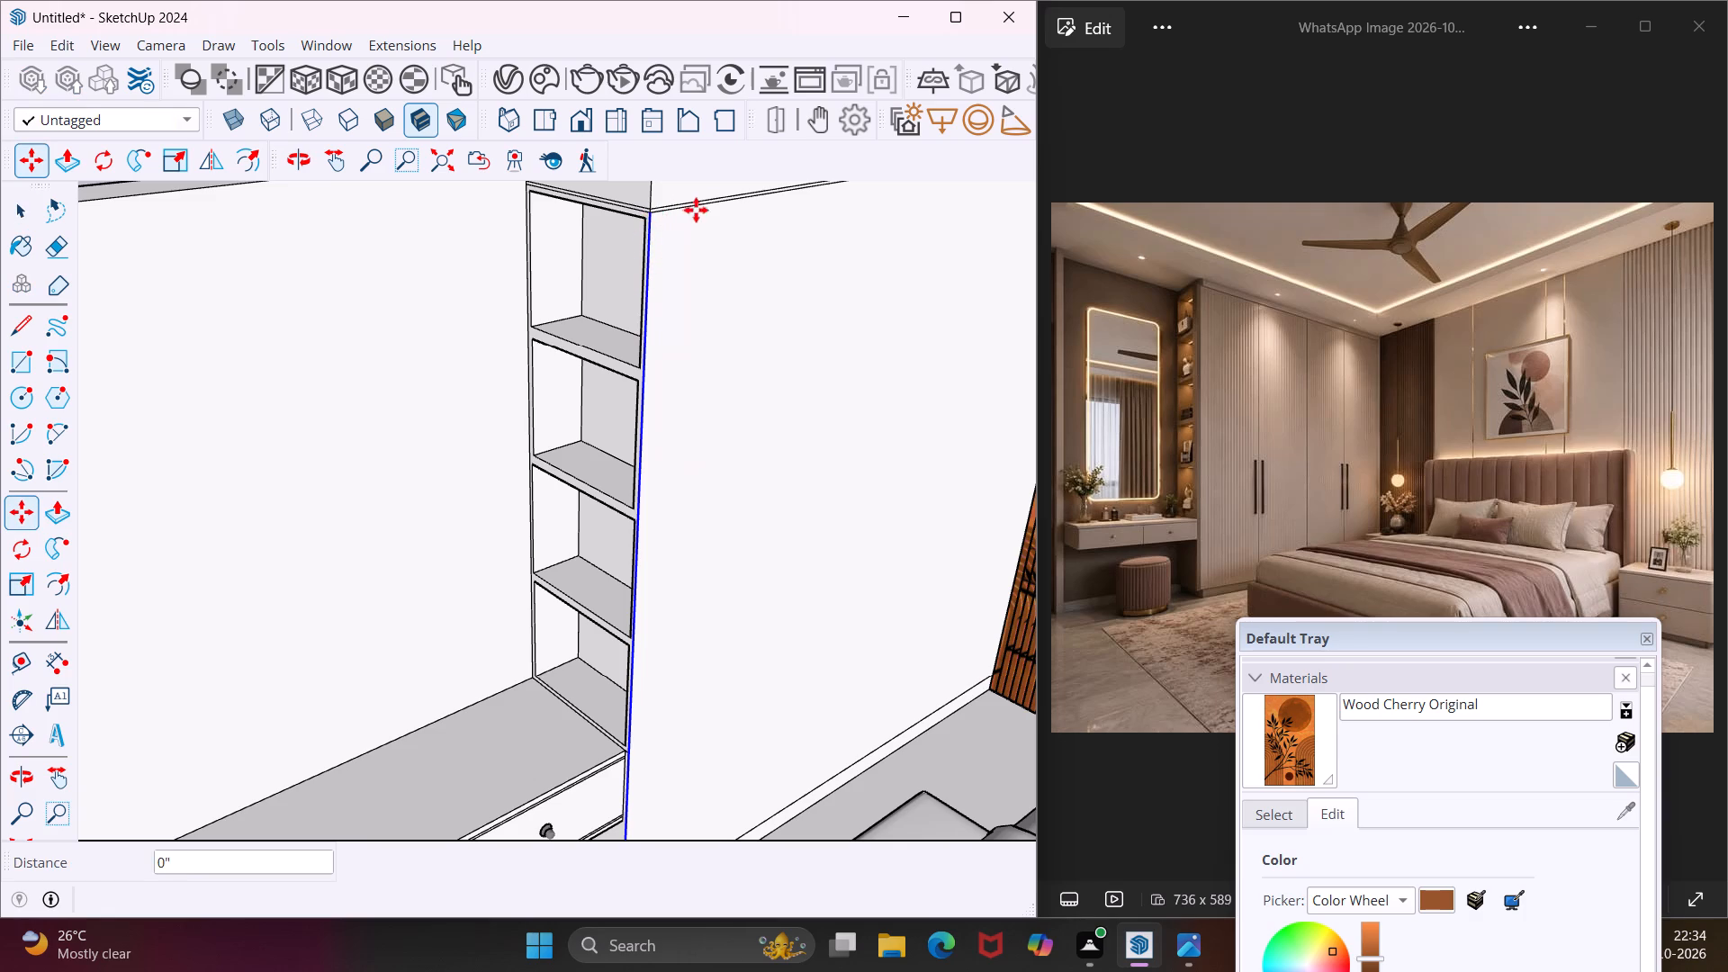
pyautogui.scroll(-3, 710, 203)
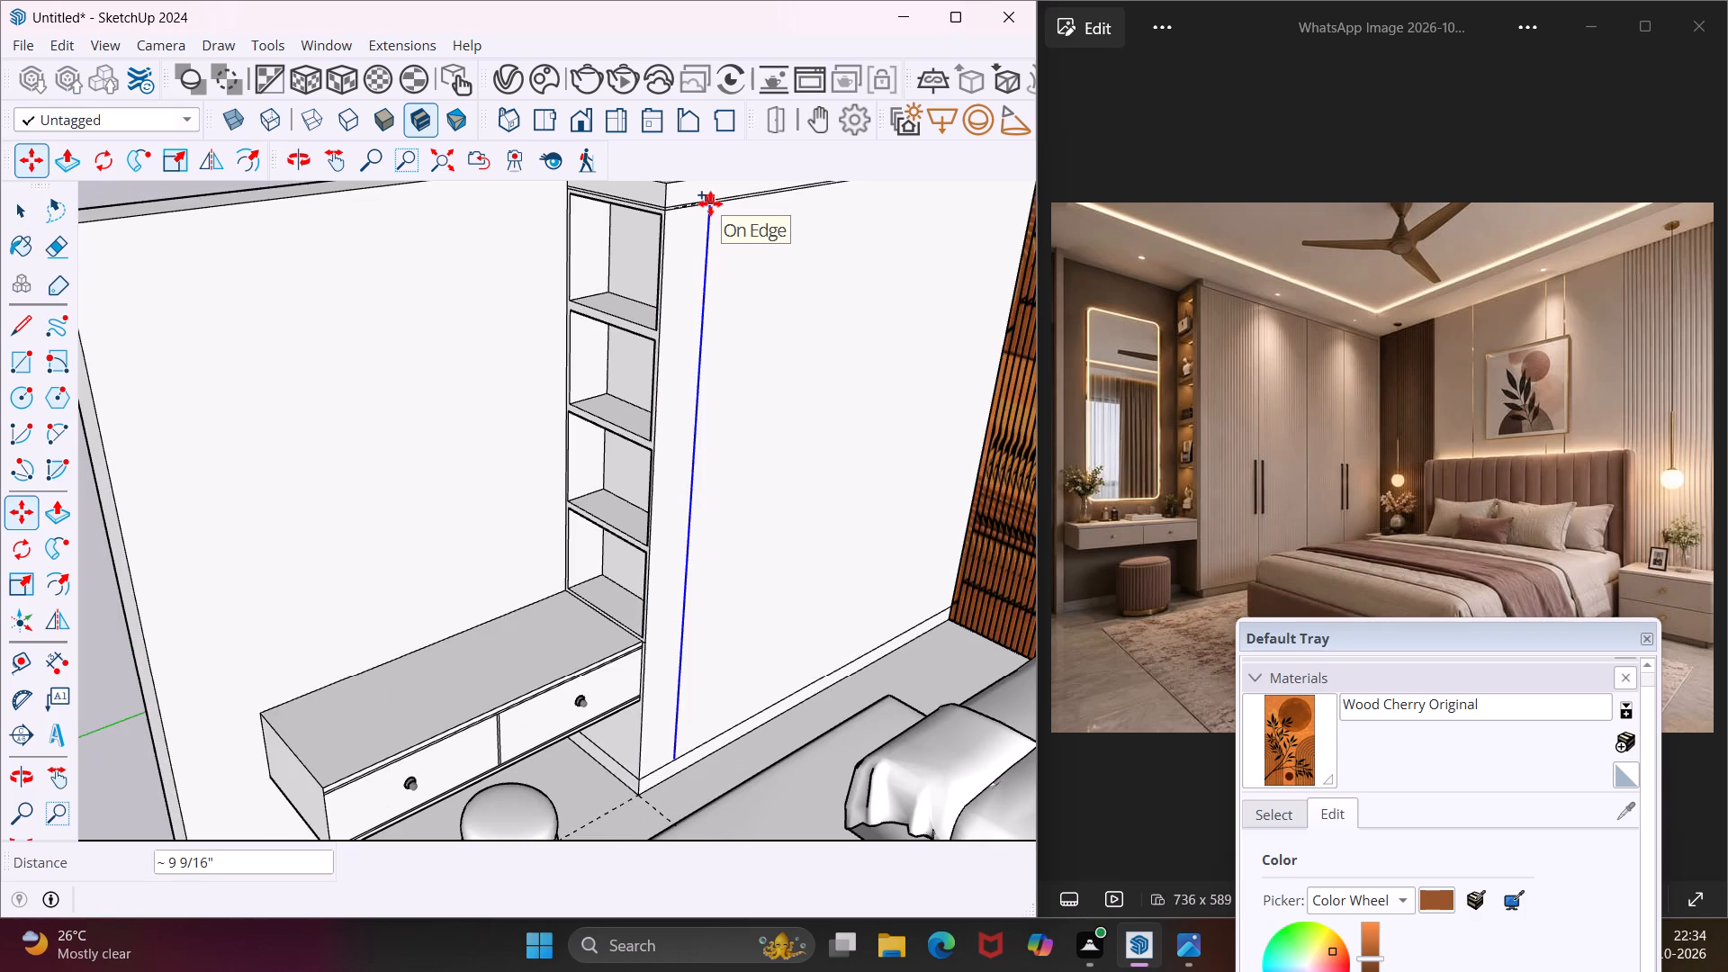
pyautogui.moveTo(710, 203); pyautogui.dragTo(505, 256, button='middle')
pyautogui.scroll(-10, 500, 257)
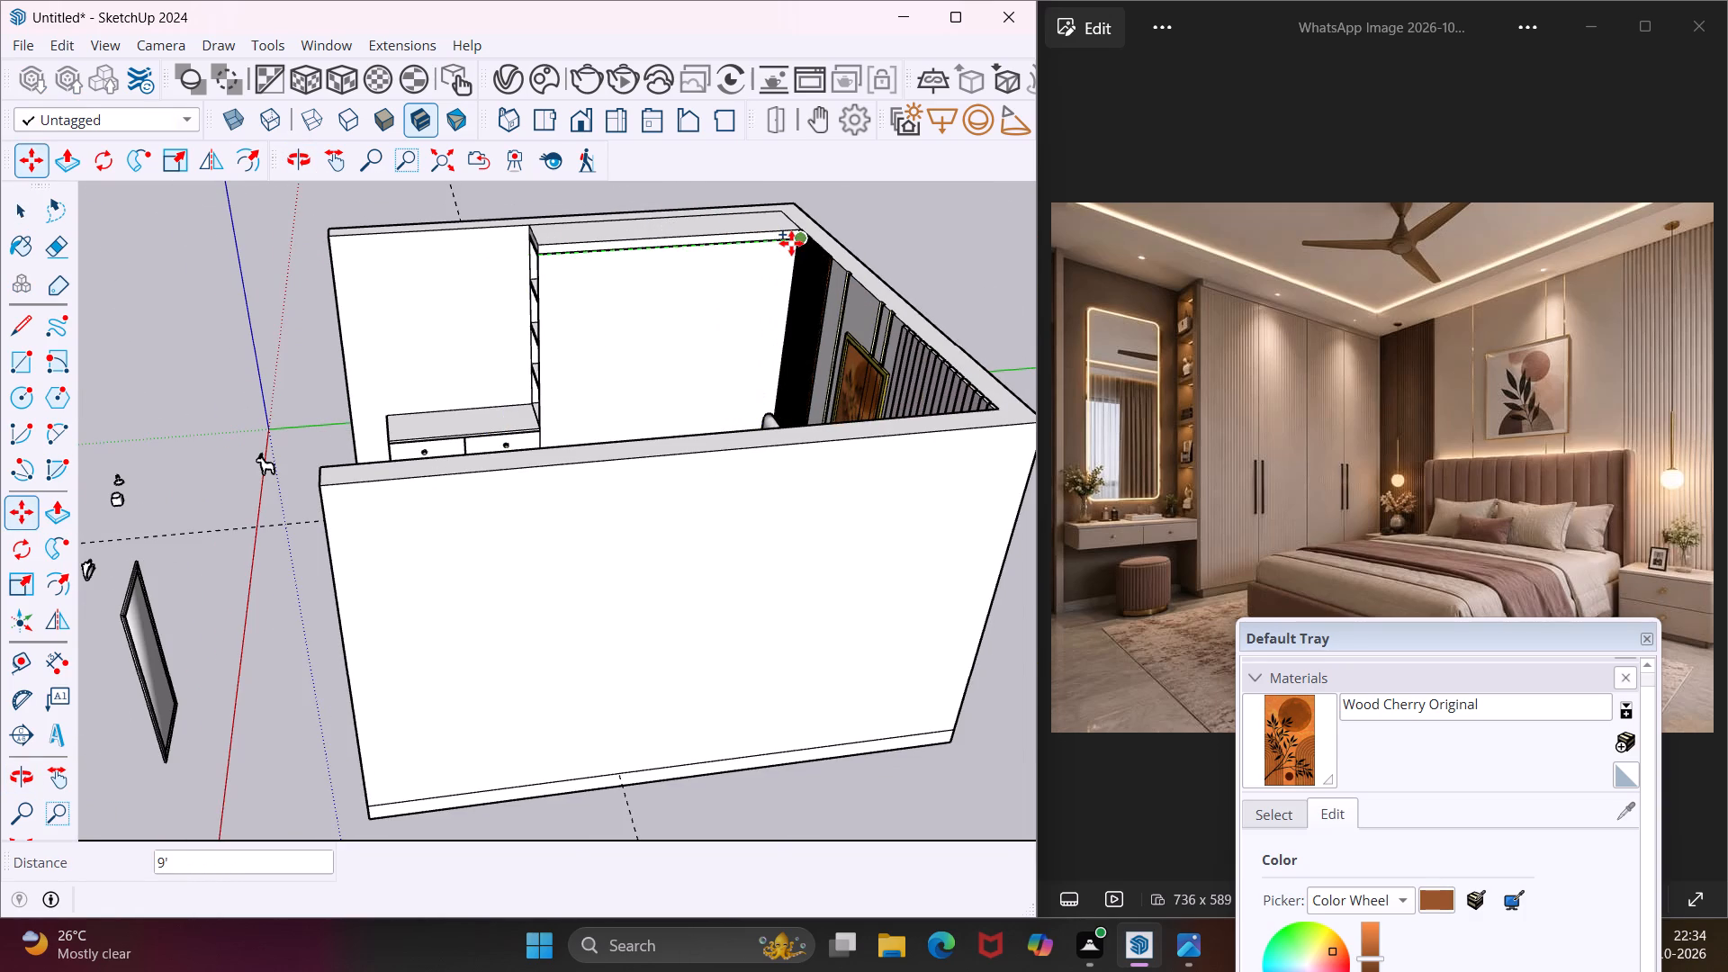
pyautogui.scroll(15, 791, 243)
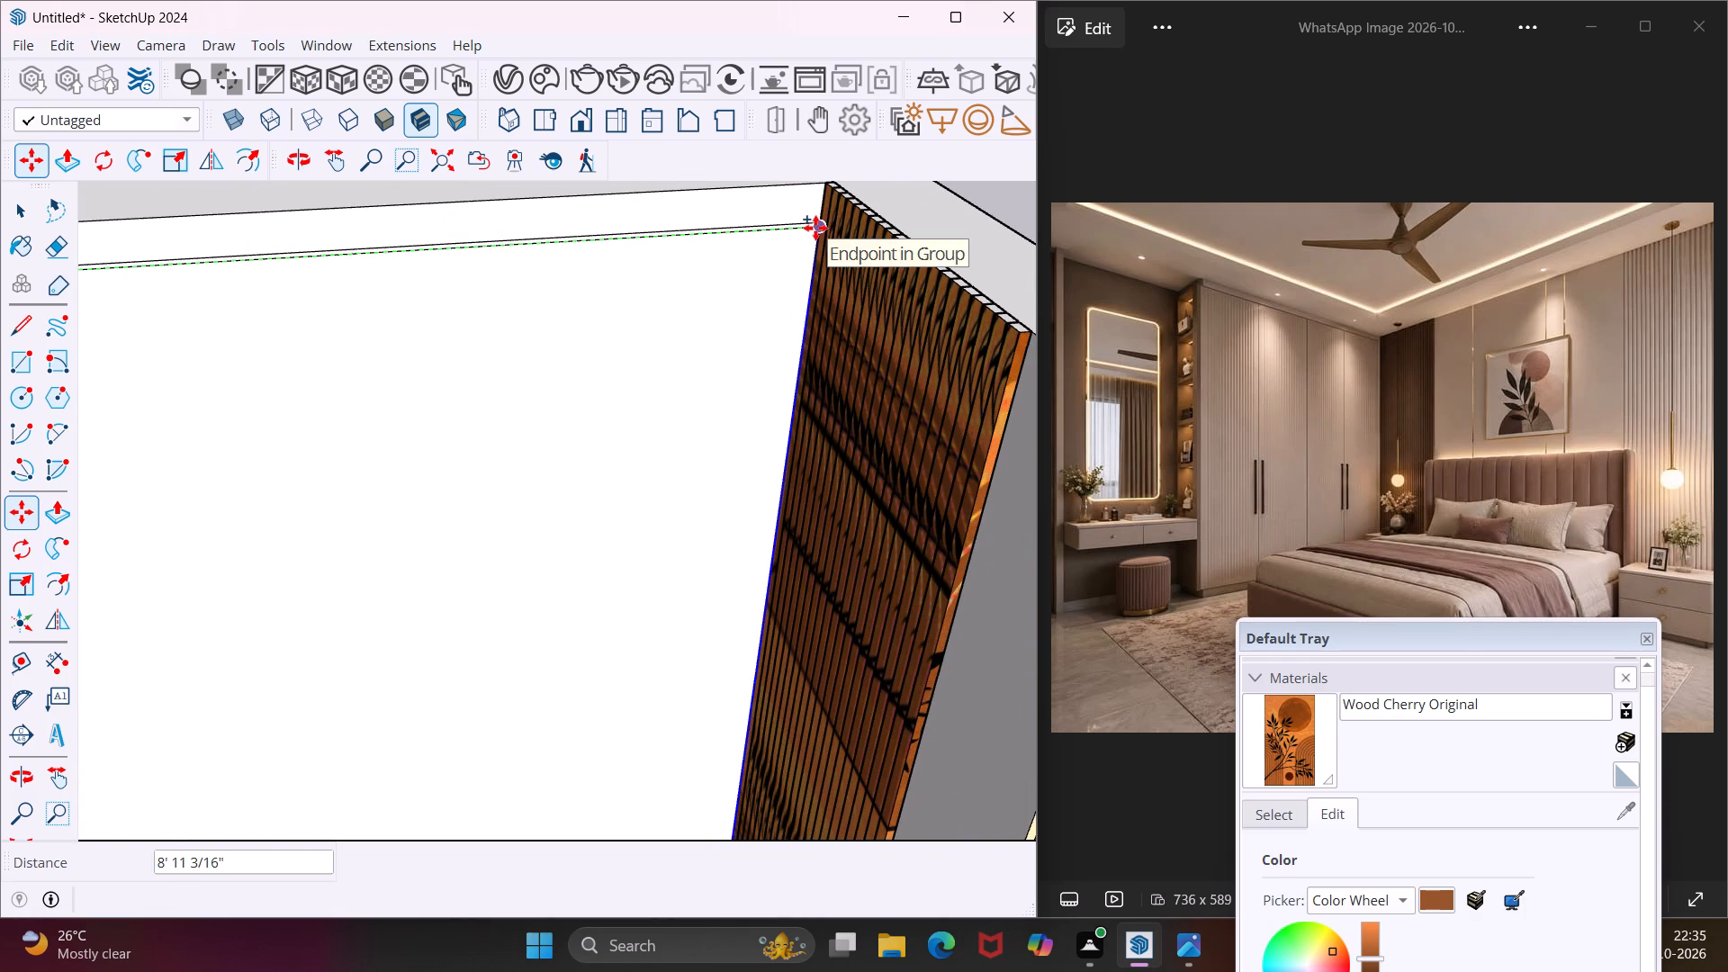
pyautogui.click(815, 228)
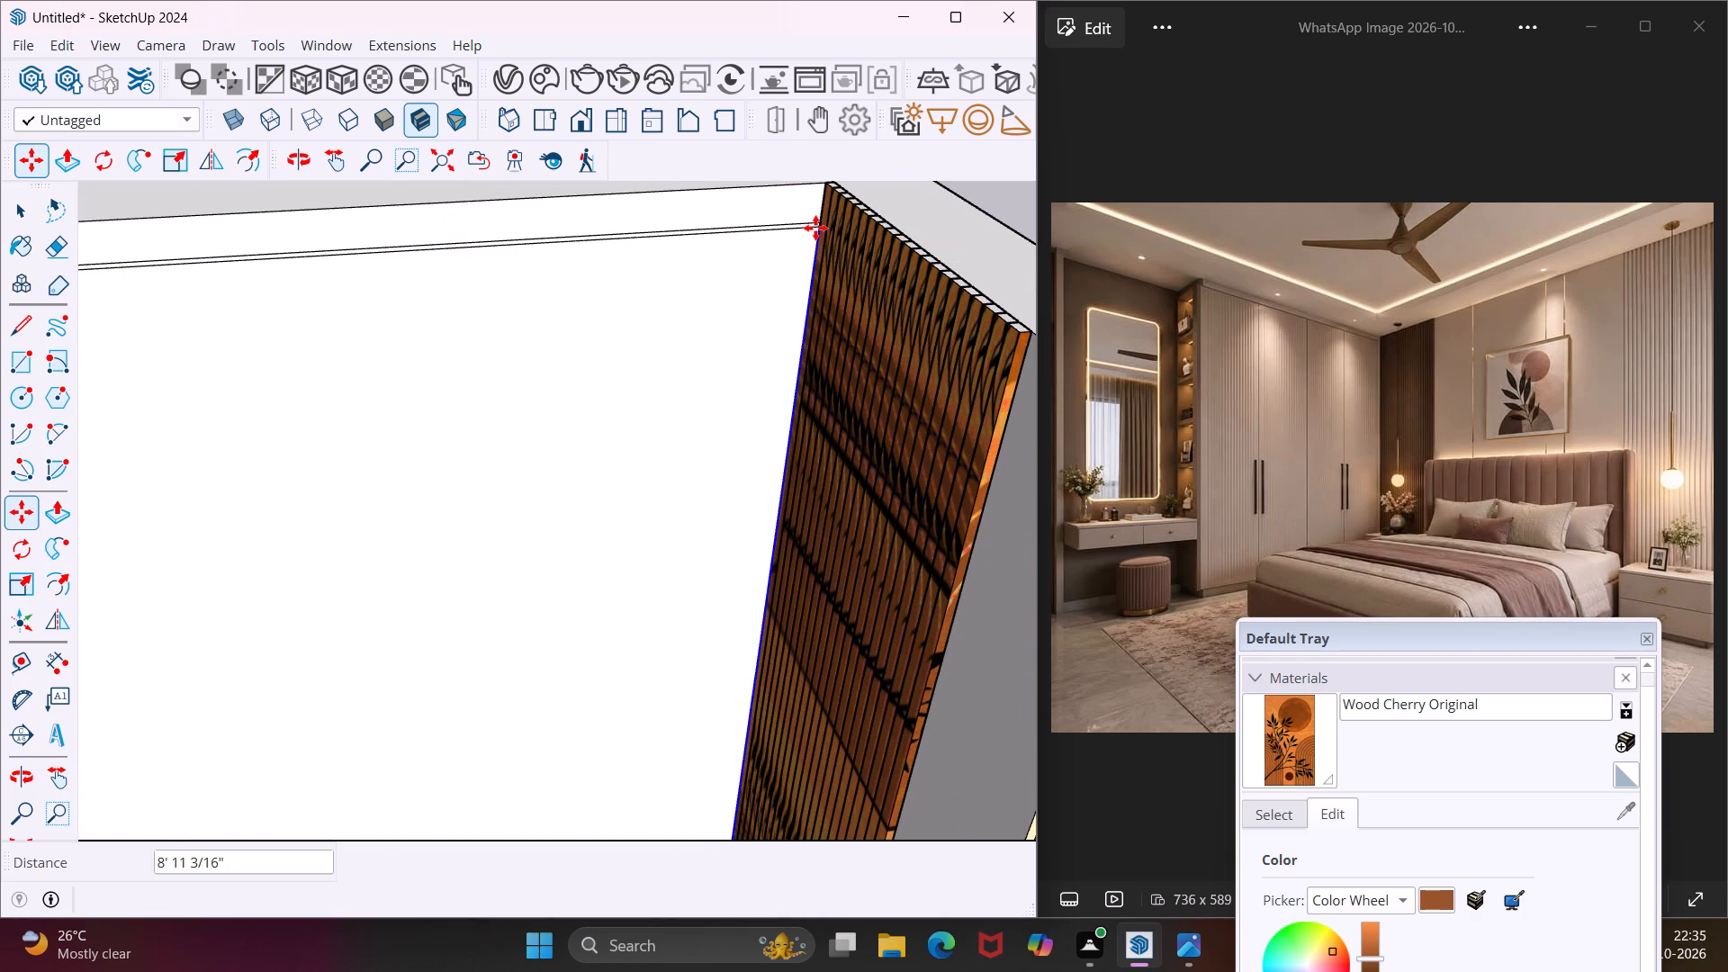
# Divide the copied edge's span by 4 so evenly spaced vertical lines split the wardrobe front into four doors.
pyautogui.write('/4')
pyautogui.press('Return')
pyautogui.scroll(-2, 815, 226)
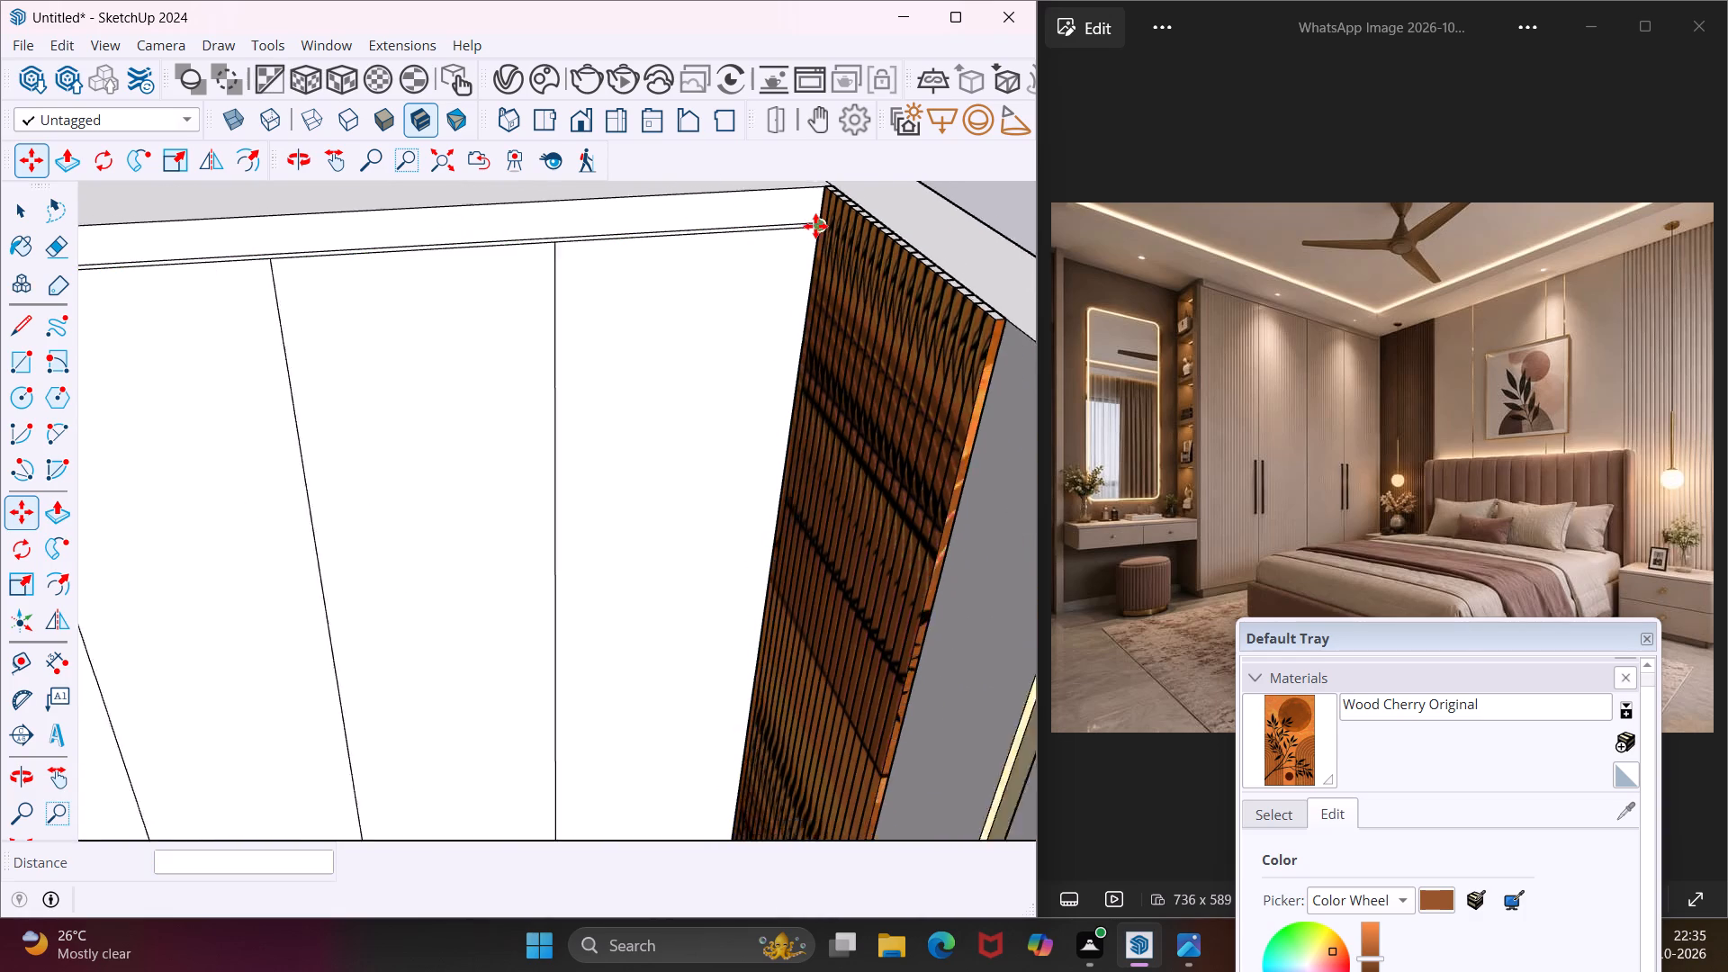
pyautogui.scroll(-7, 815, 226)
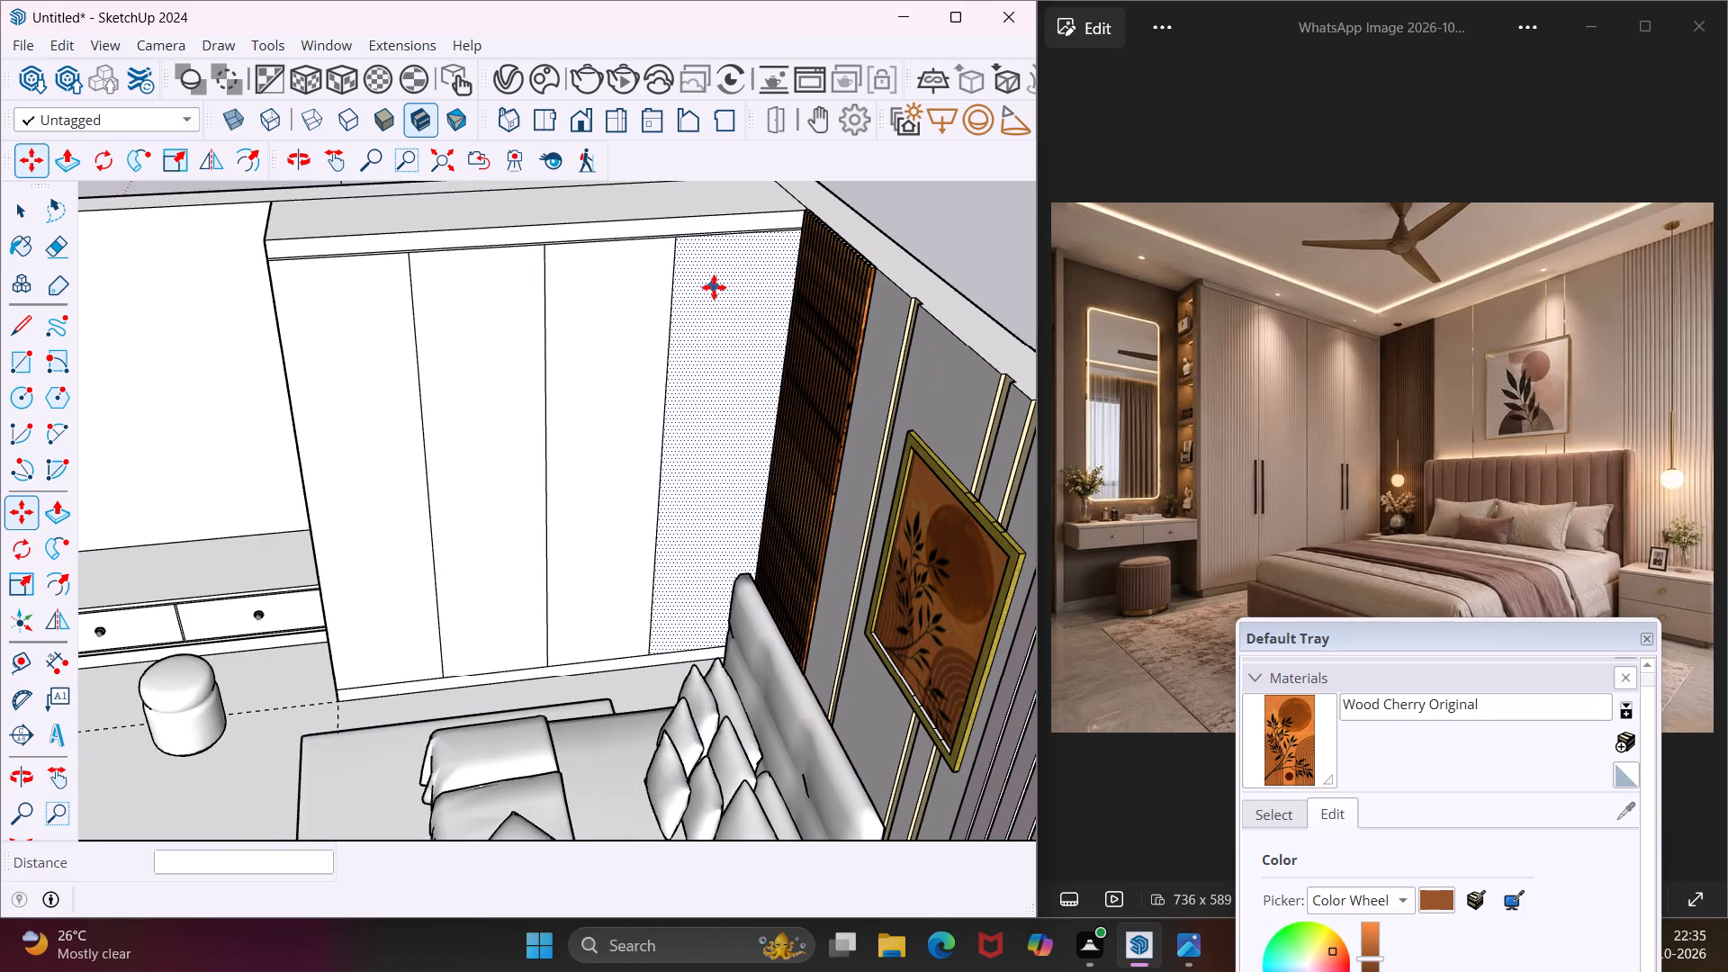
pyautogui.press('Escape')
pyautogui.press('space')
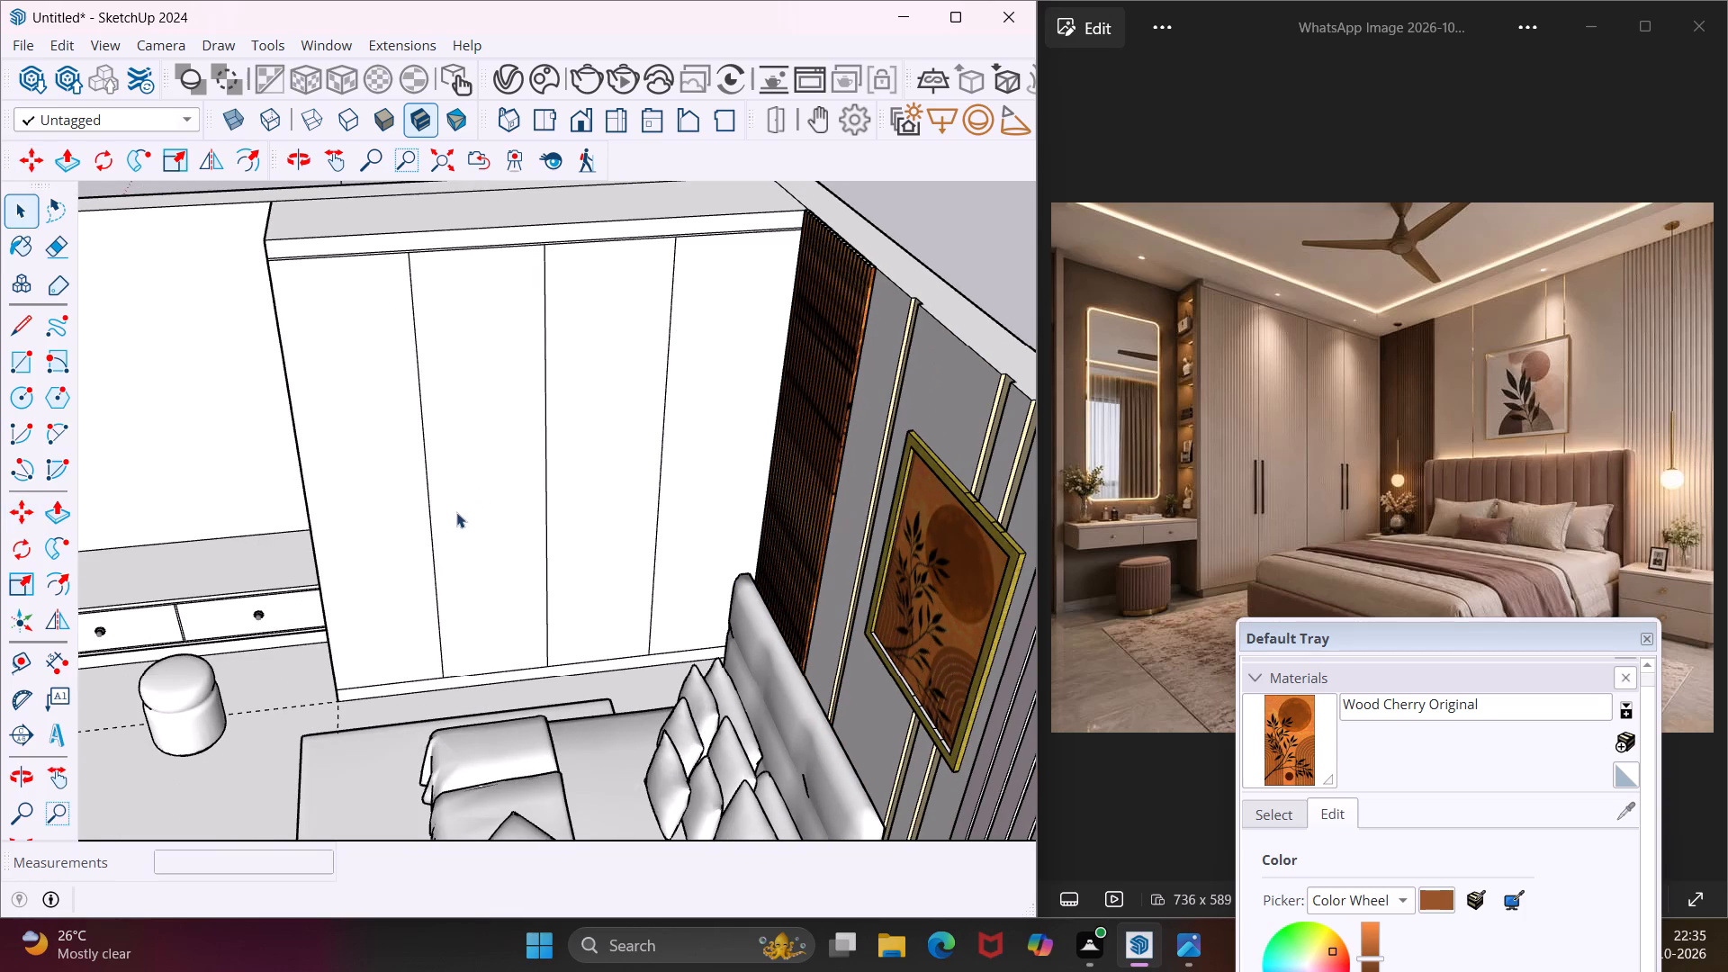
# Copy all three full-height door divider lines sideways by 0.4" toward the wood slats to form narrow gaps between the wardrobe doors.
pyautogui.click(433, 562)
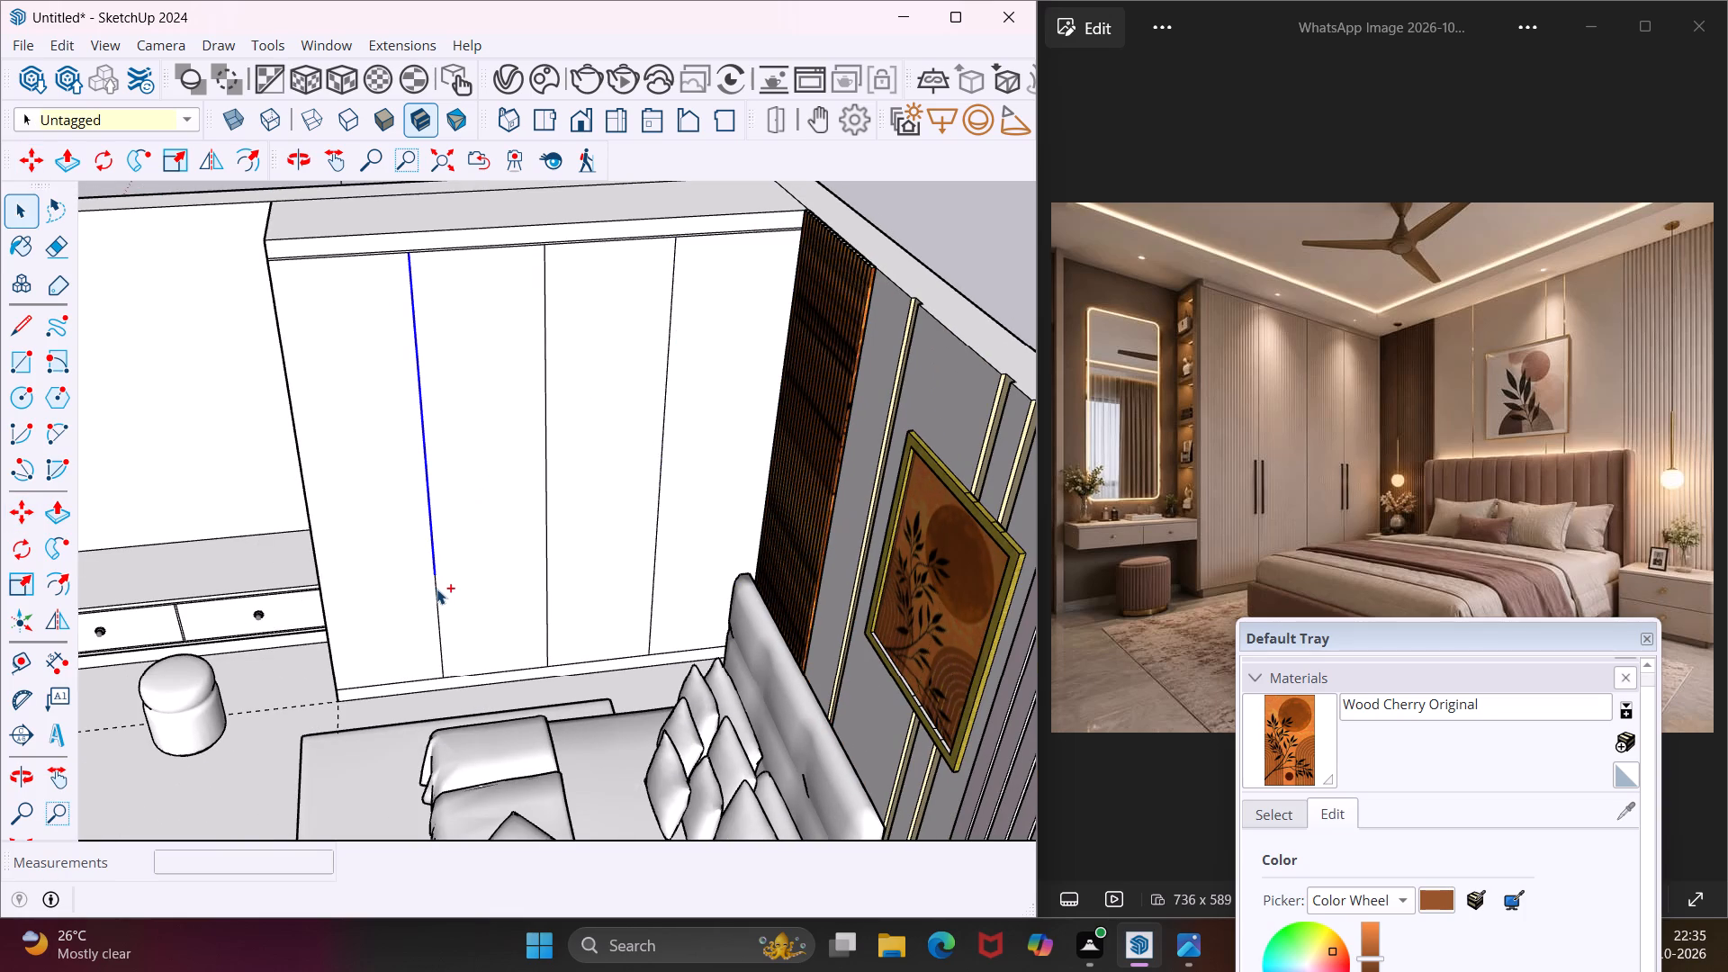
pyautogui.keyDown('ctrl'); pyautogui.click(436, 591); pyautogui.keyUp('ctrl')
pyautogui.keyDown('ctrl'); pyautogui.click(548, 587); pyautogui.keyUp('ctrl')
pyautogui.keyDown('ctrl'); pyautogui.scroll(7, 543, 542); pyautogui.keyUp('ctrl')
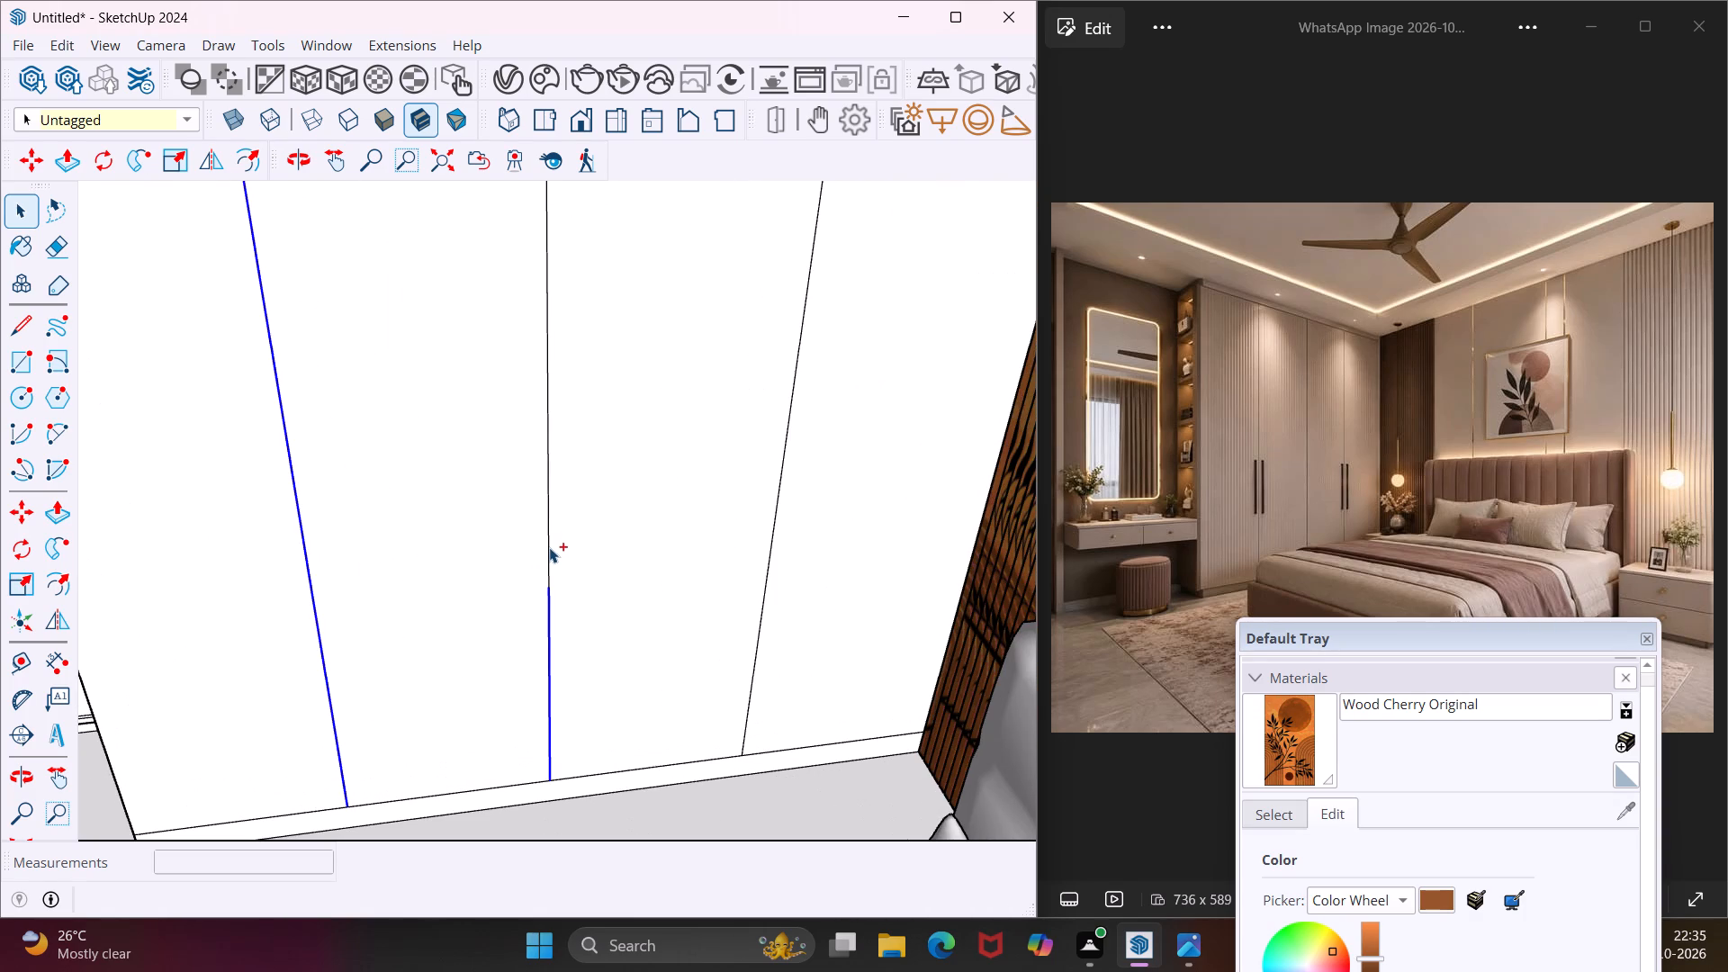
pyautogui.keyDown('ctrl'); pyautogui.click(549, 547); pyautogui.keyUp('ctrl')
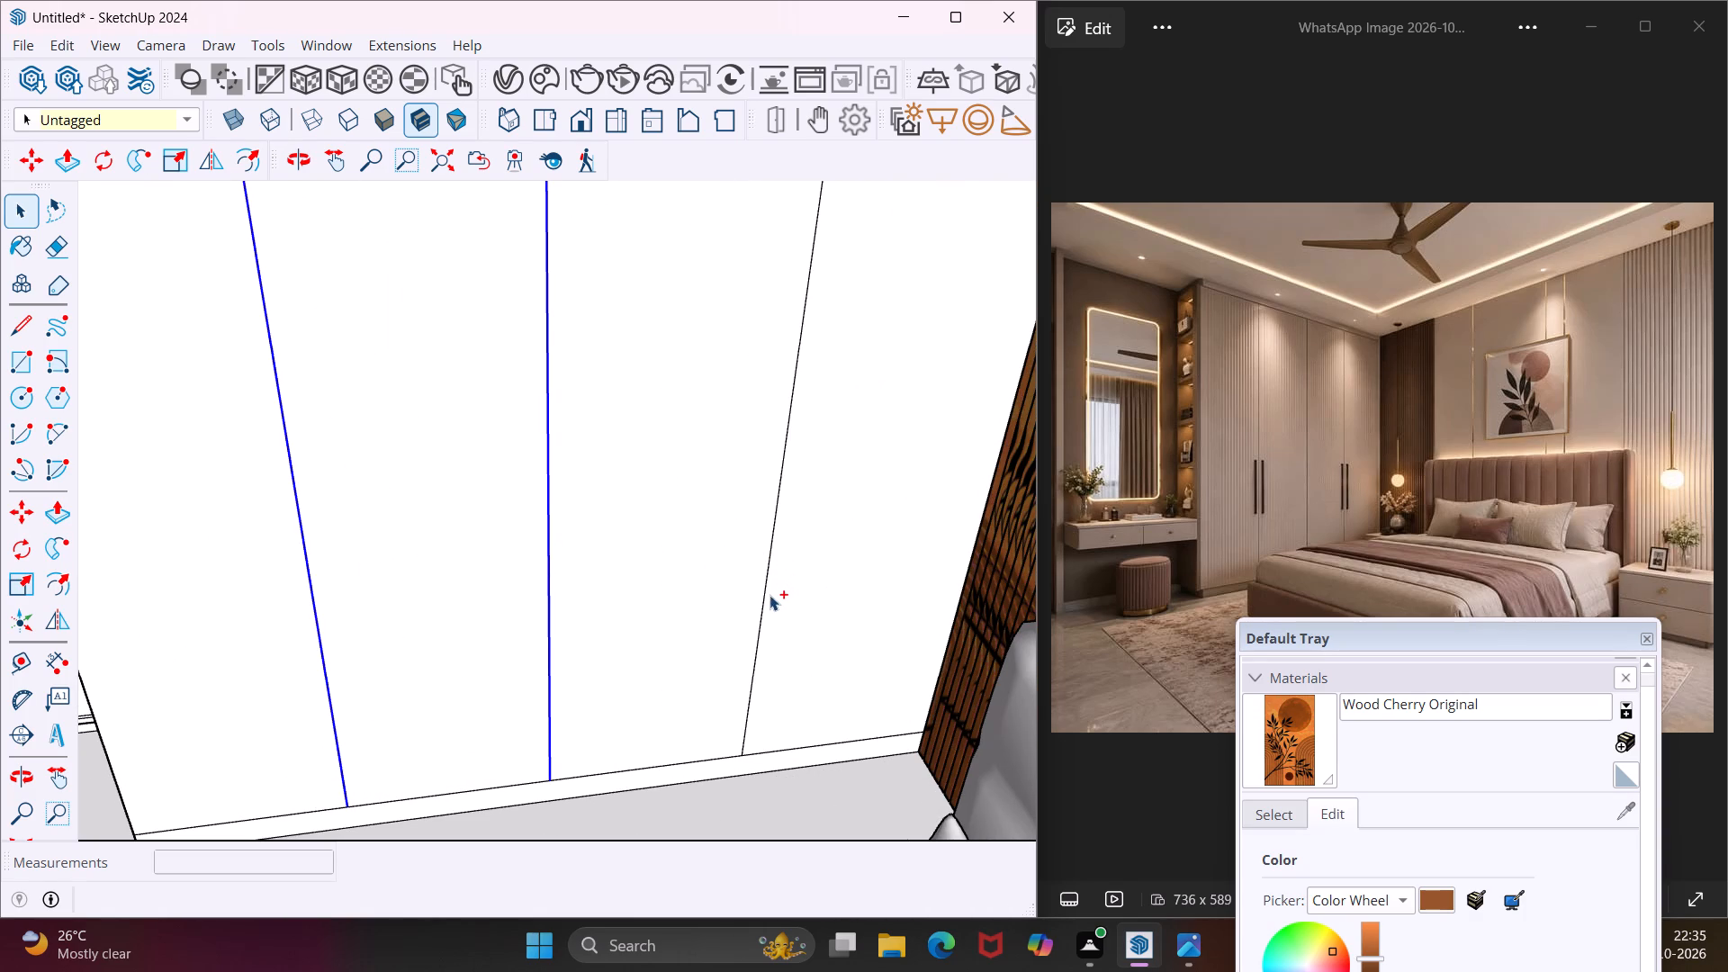
pyautogui.keyDown('ctrl'); pyautogui.click(763, 608); pyautogui.keyUp('ctrl')
pyautogui.keyDown('ctrl'); pyautogui.click(770, 545); pyautogui.keyUp('ctrl')
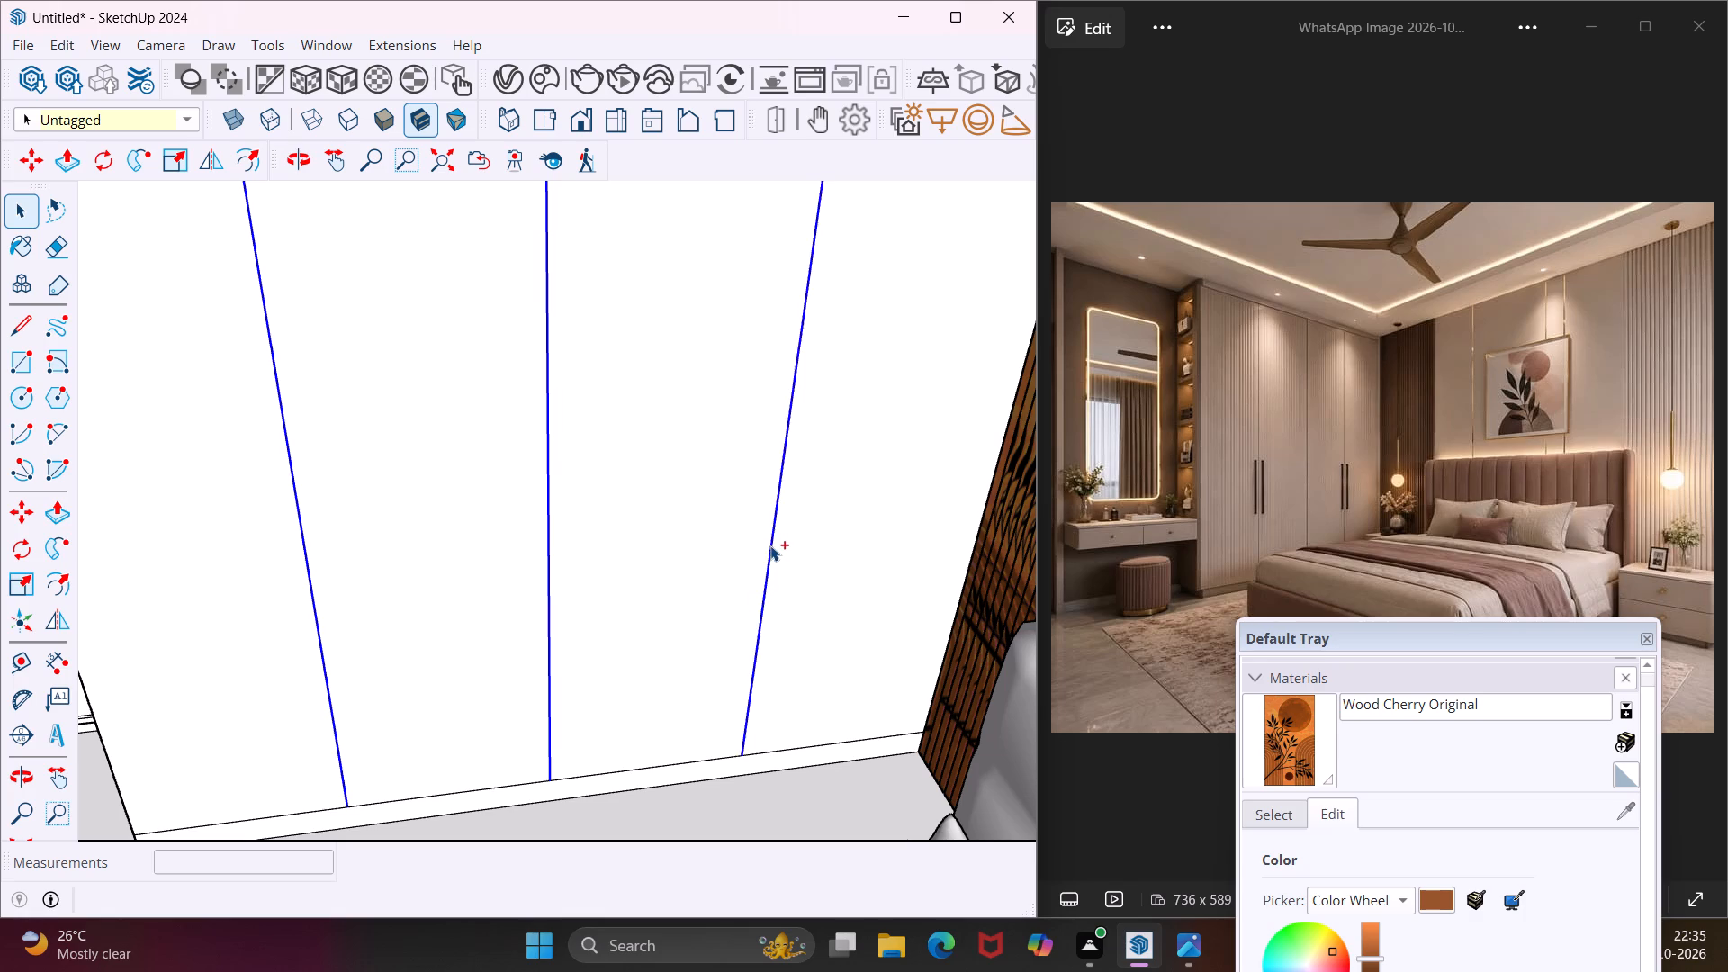
pyautogui.scroll(-9, 756, 532)
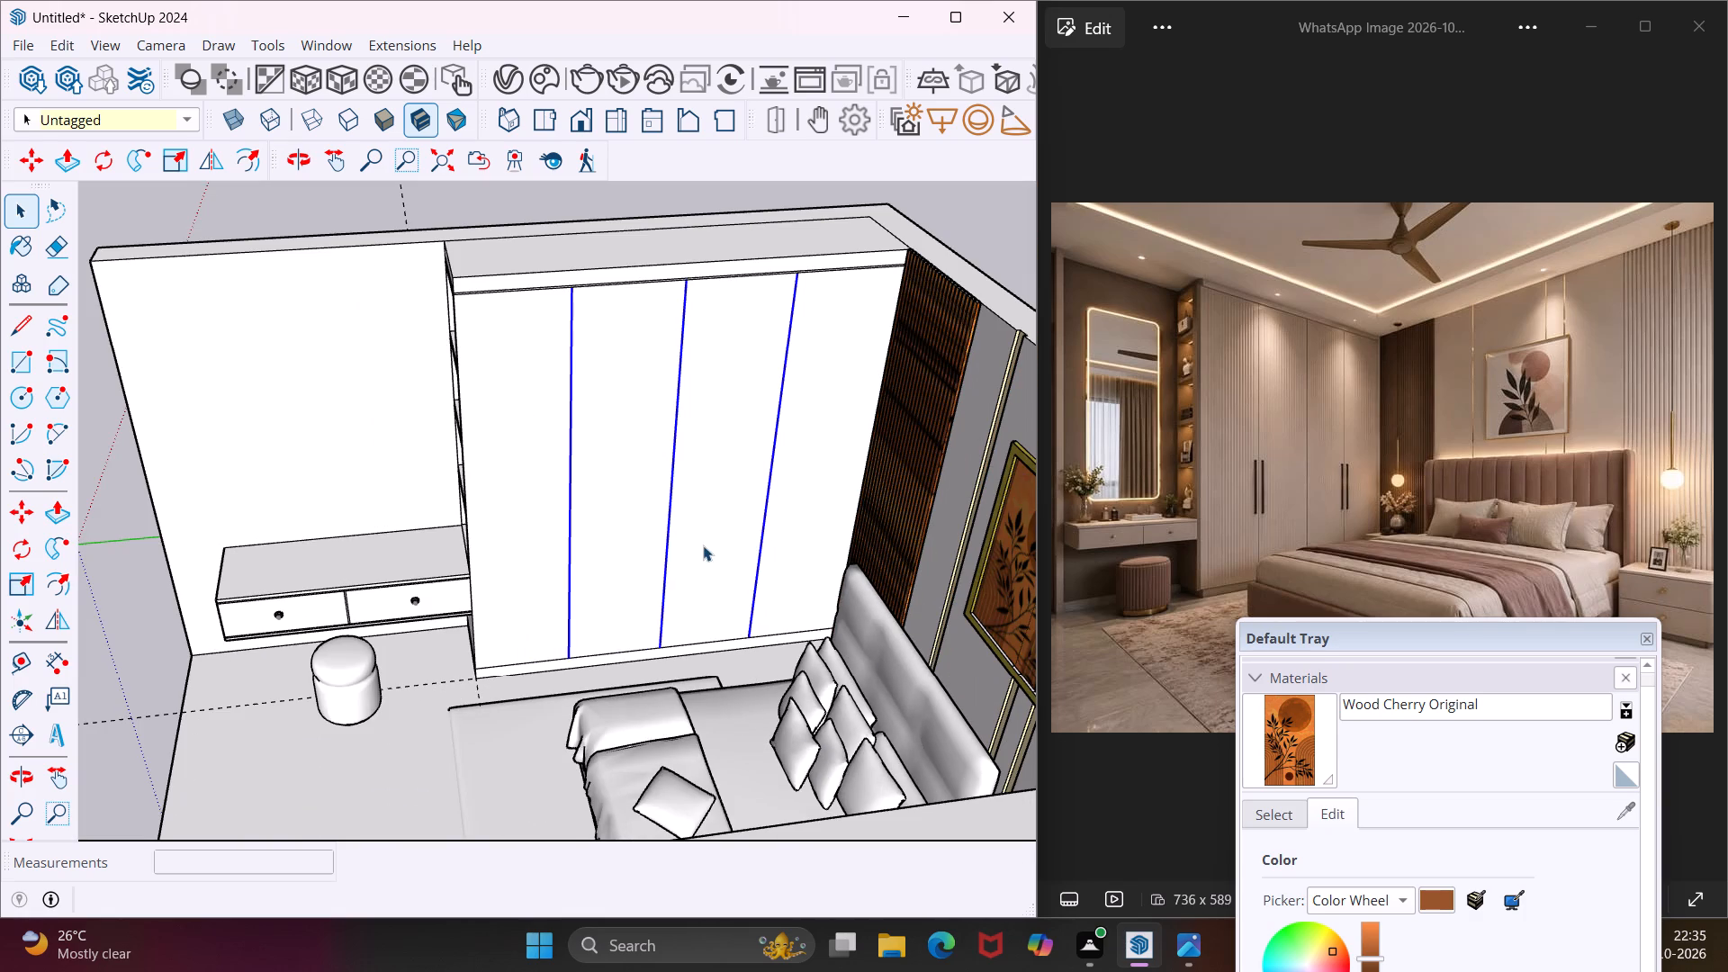
pyautogui.press('m')
pyautogui.scroll(5, 569, 300)
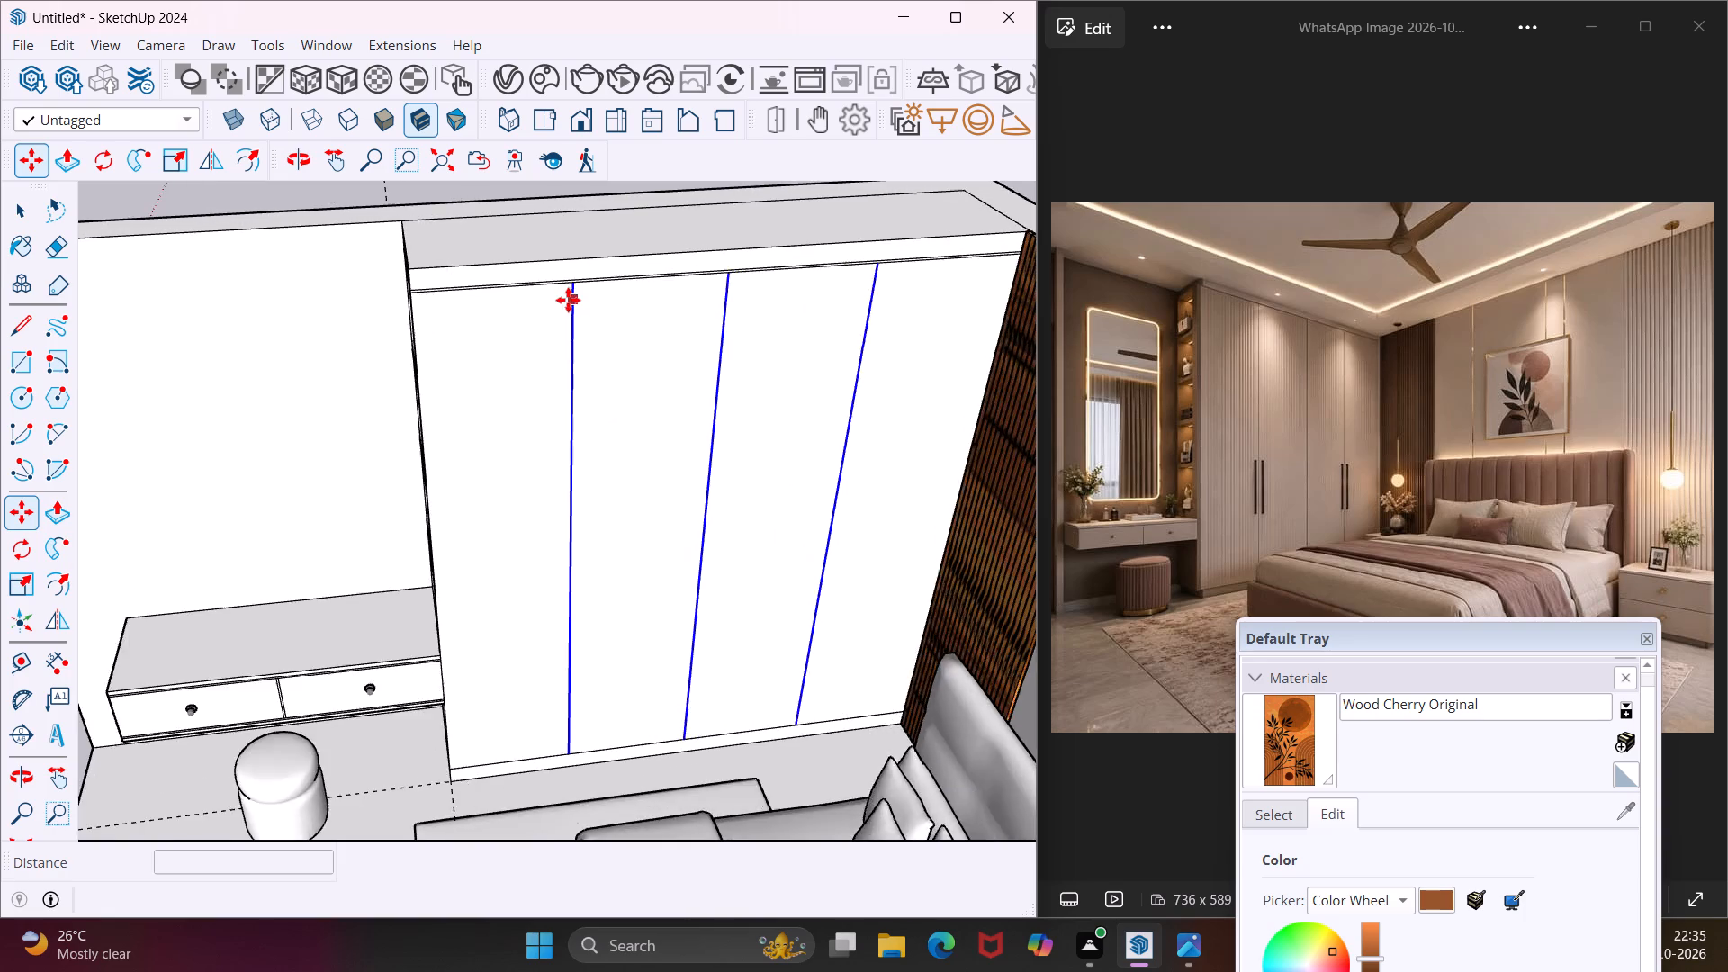
pyautogui.scroll(10, 568, 300)
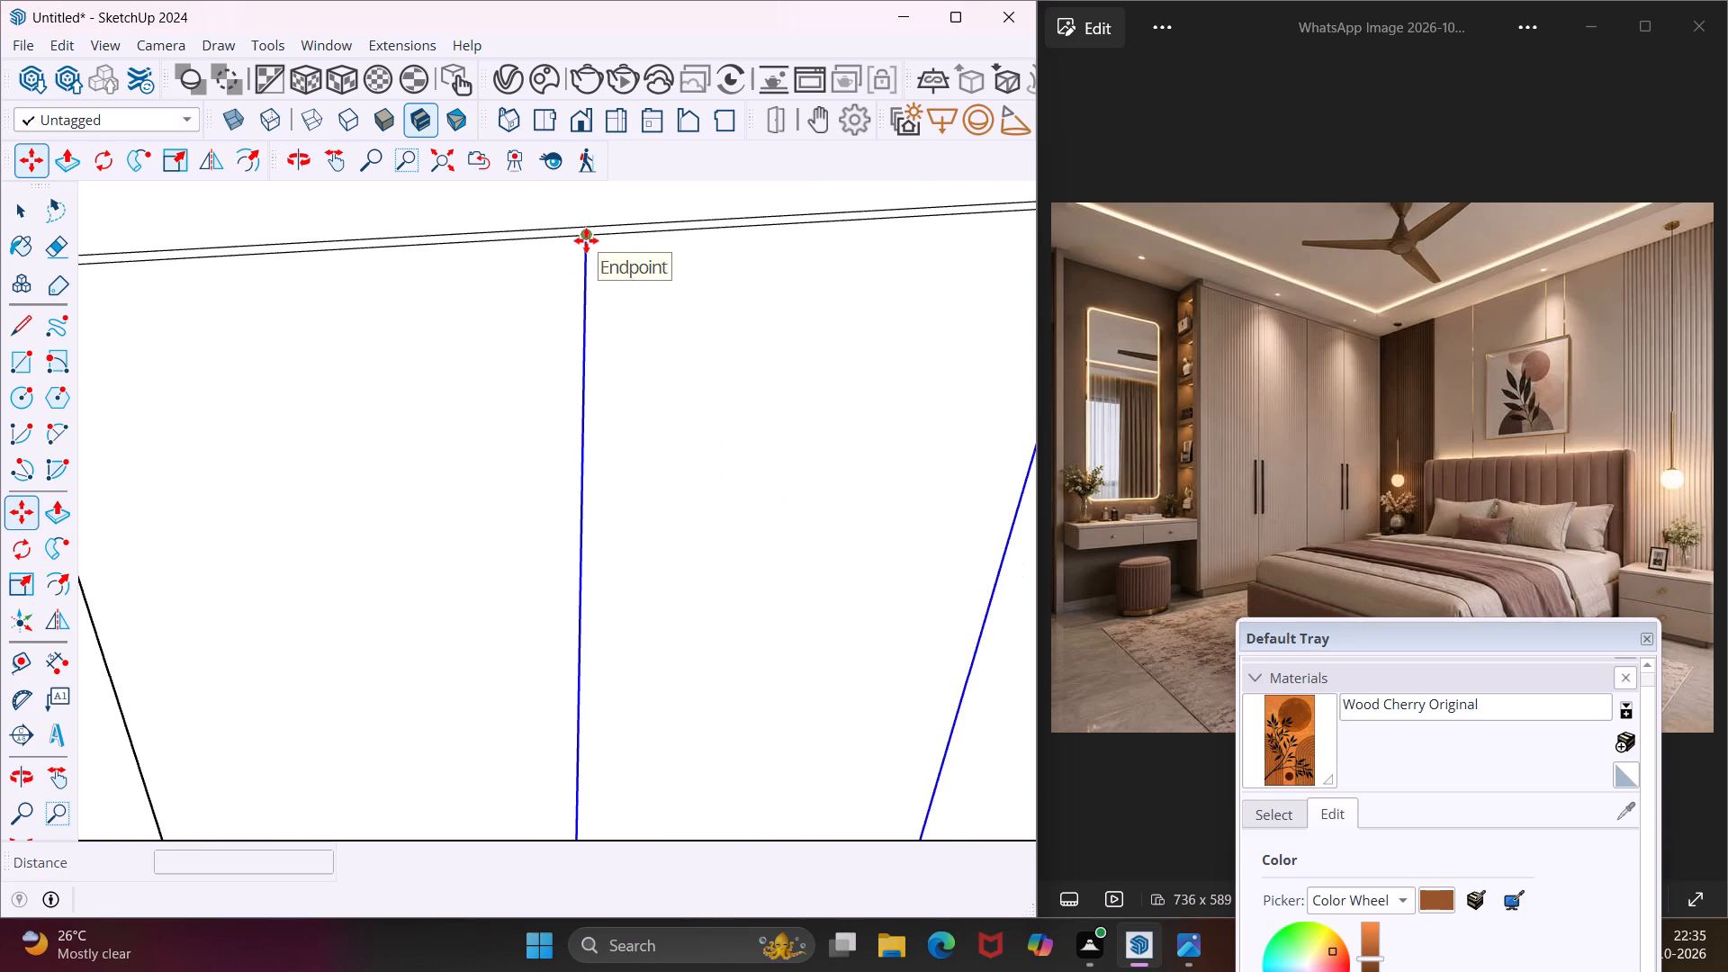
pyautogui.click(586, 239)
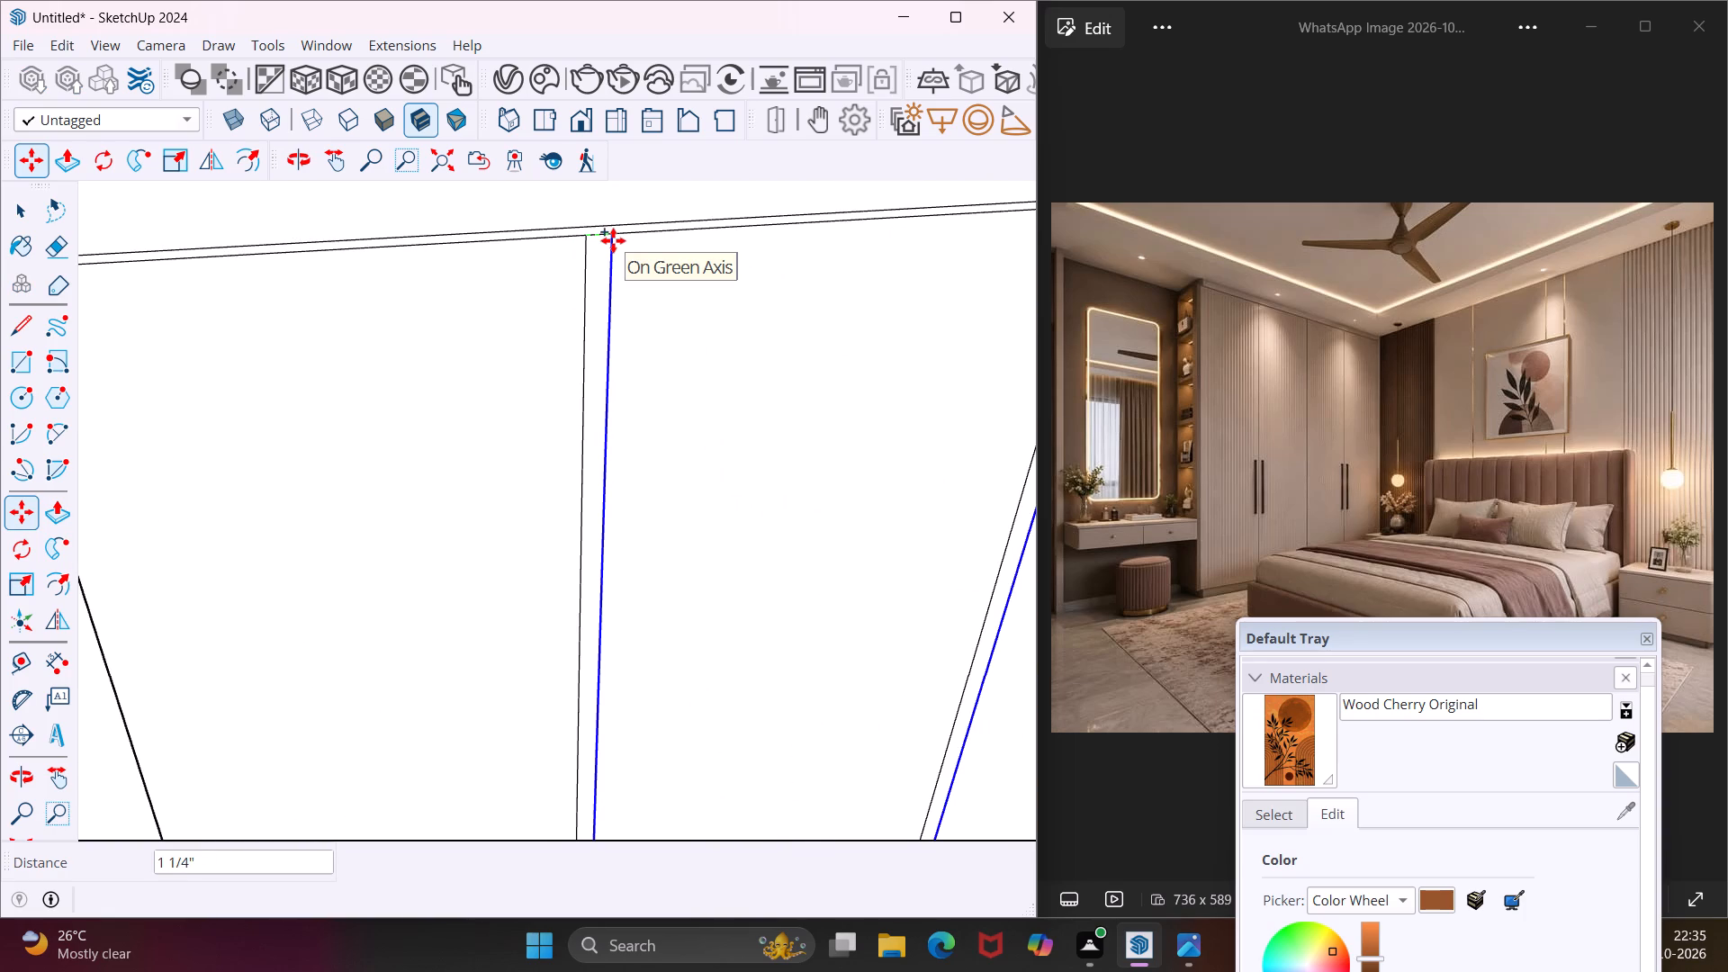
pyautogui.write('.4"')
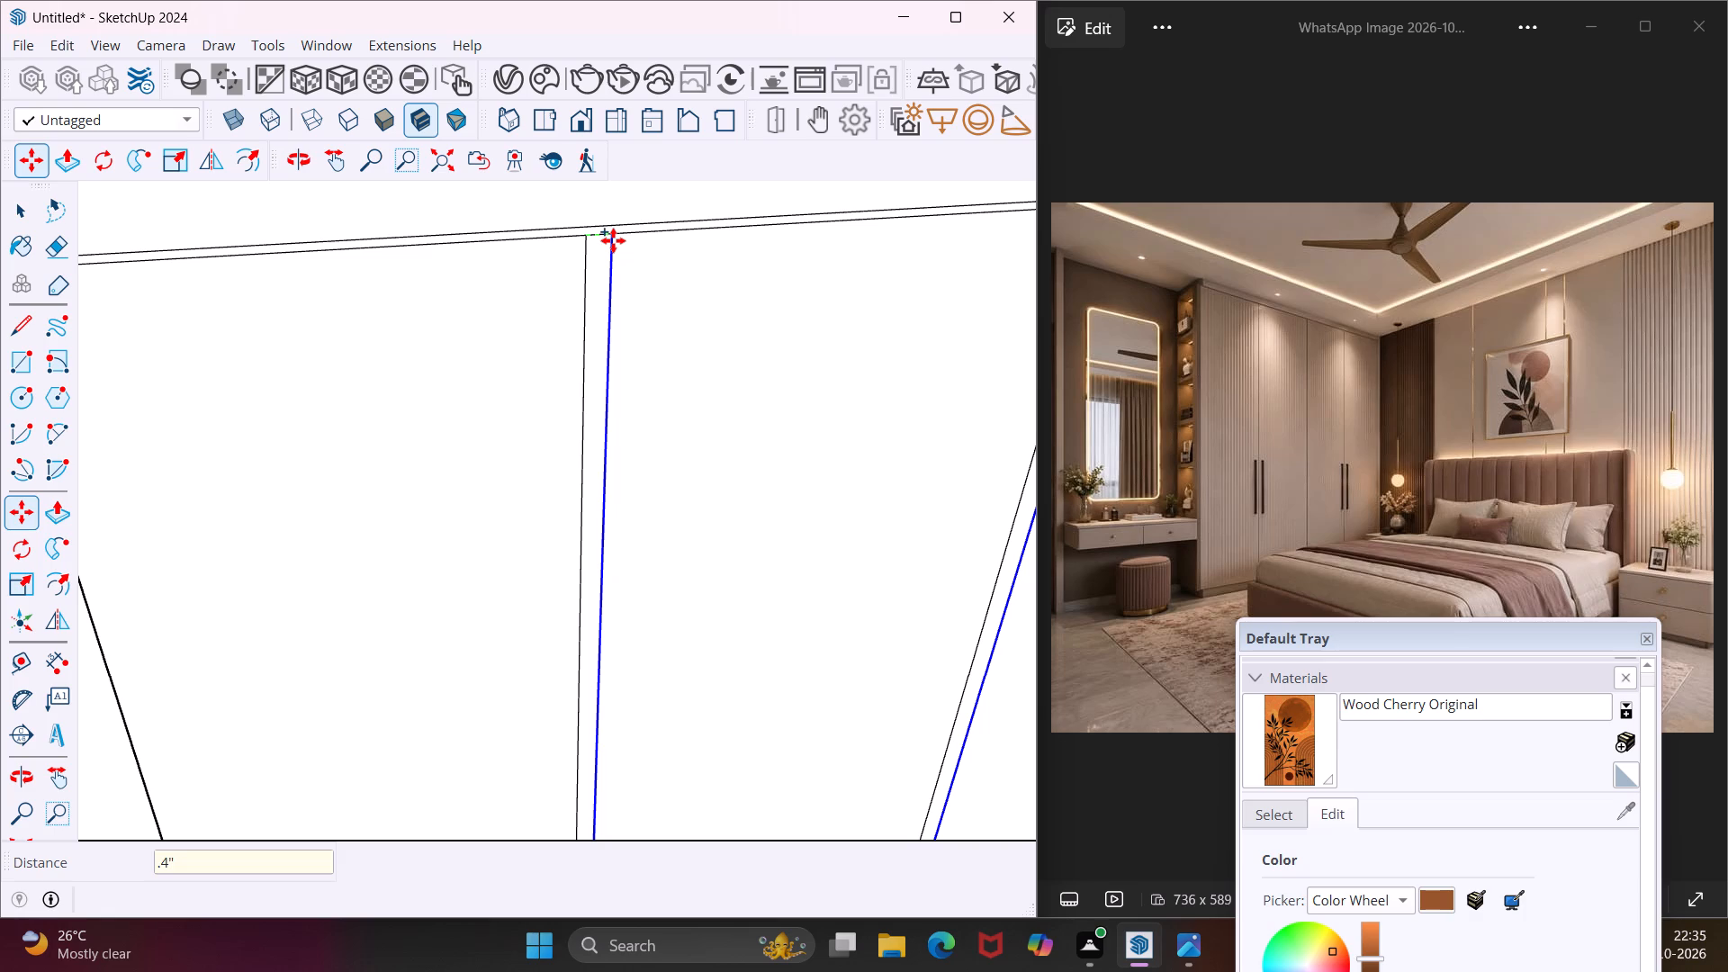
pyautogui.press('Return')
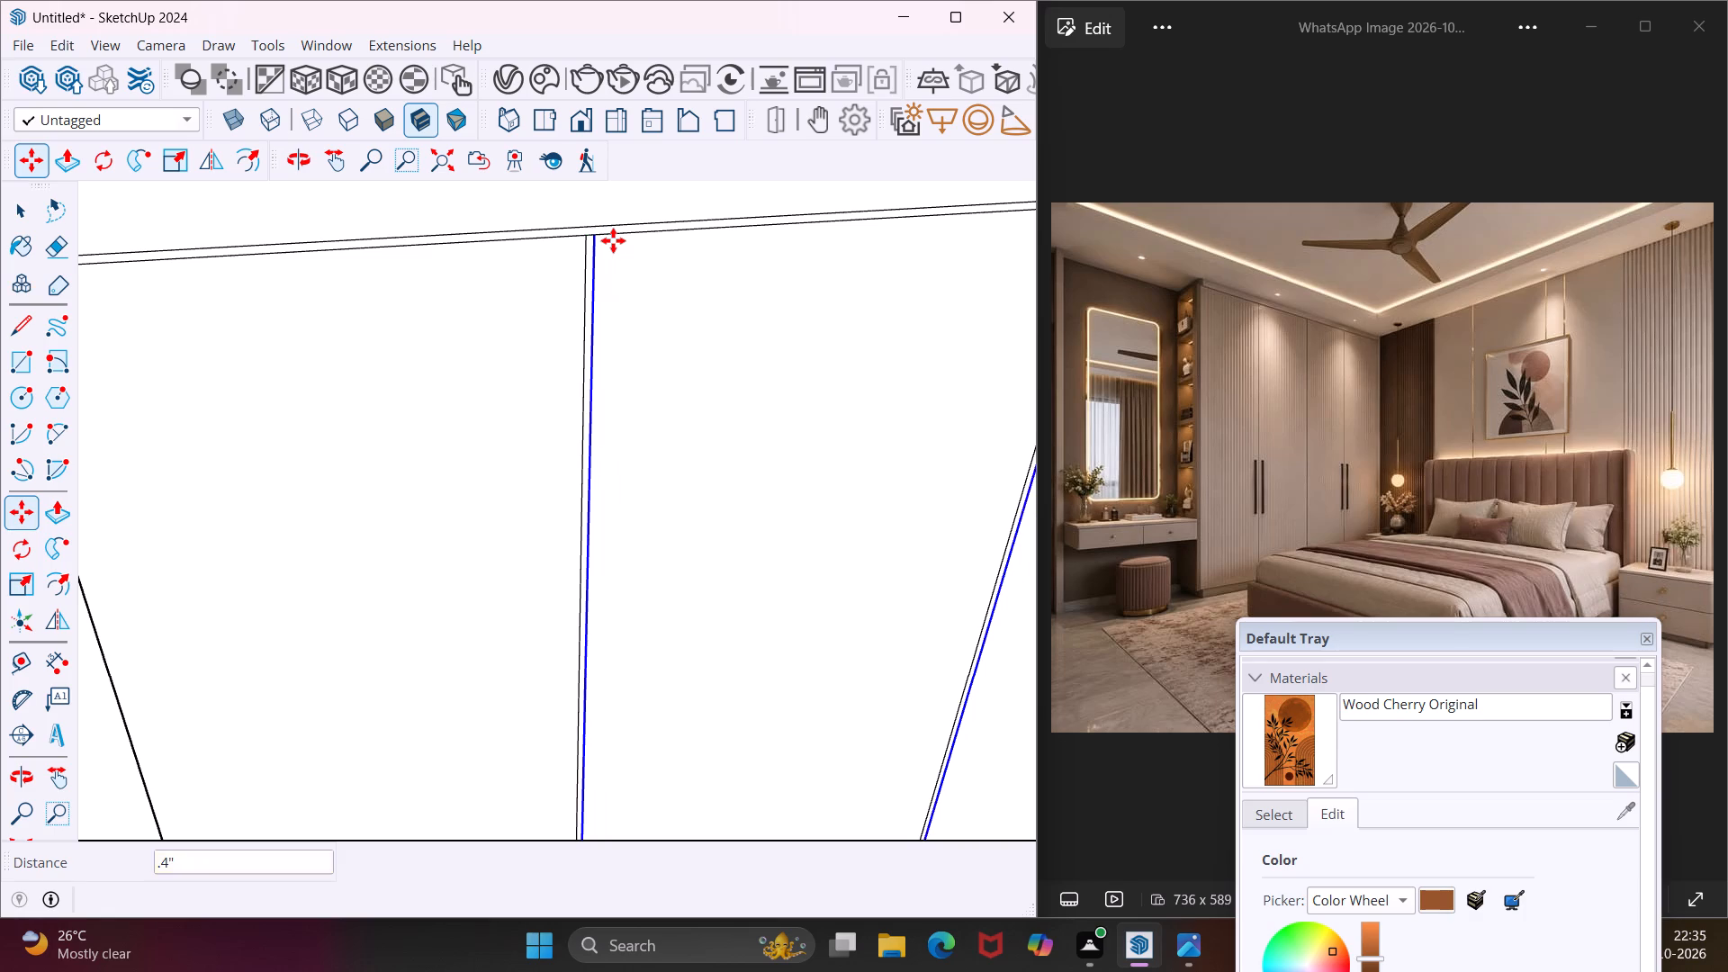
pyautogui.press('Escape')
pyautogui.press('space')
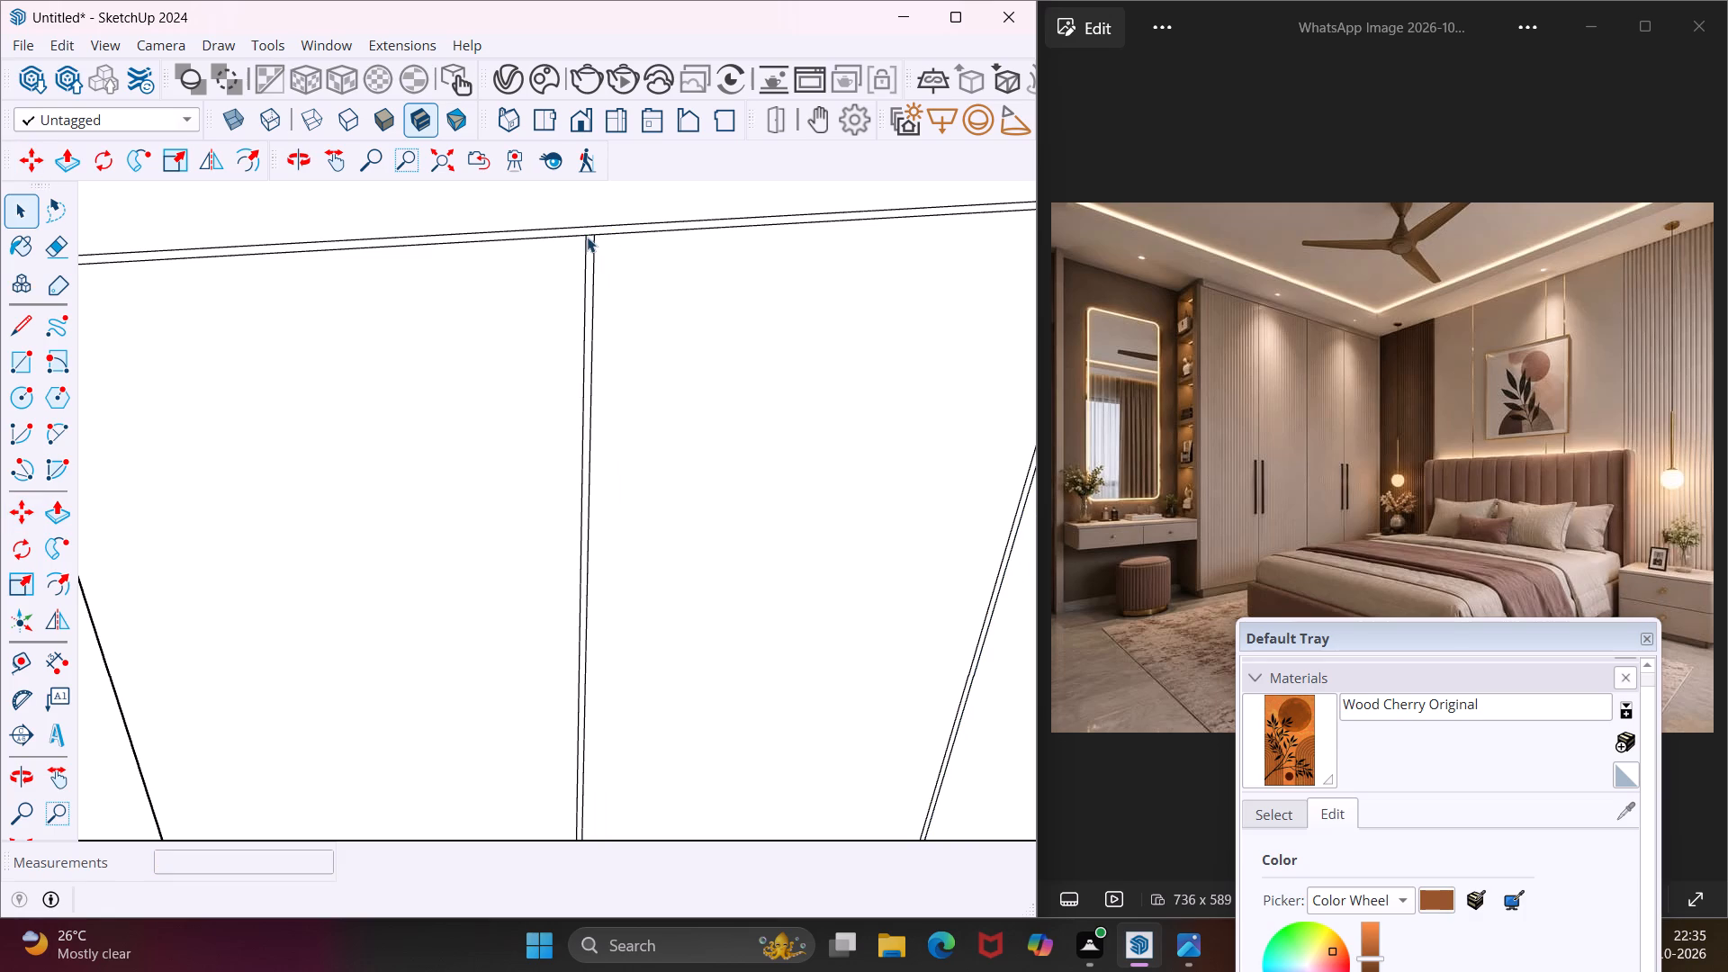
# Push the narrow horizontal strip above the wardrobe doors inward by 0.75" to form a recess.
pyautogui.scroll(8, 587, 237)
pyautogui.click(586, 220)
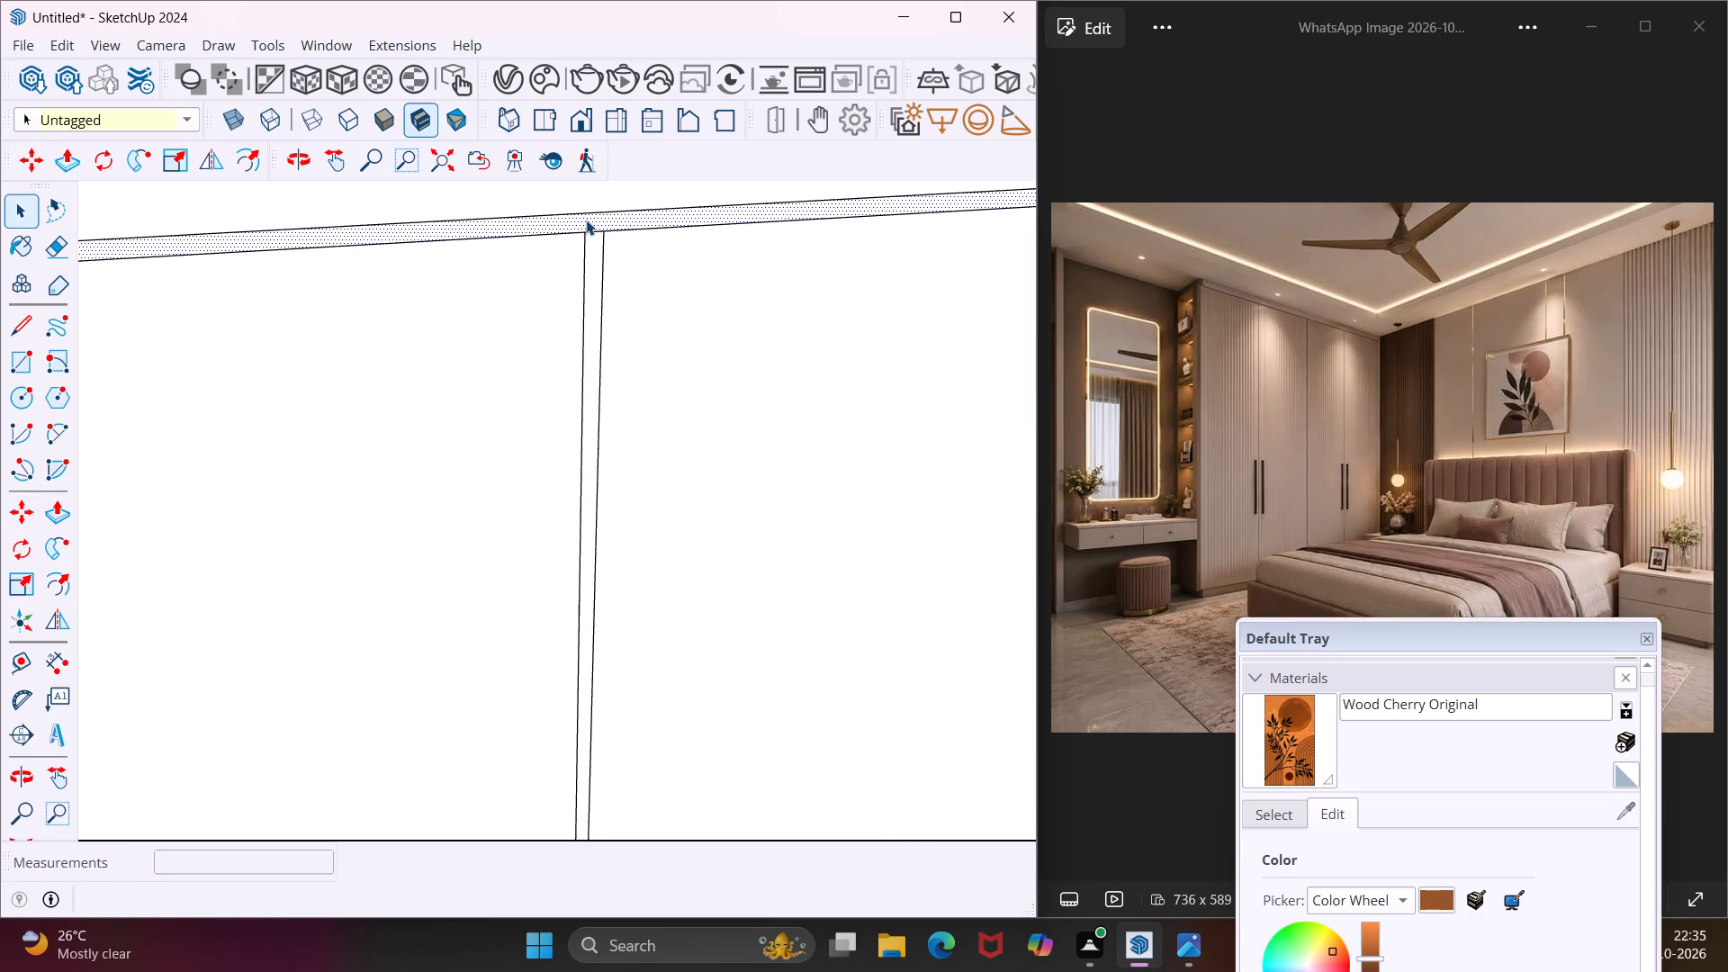
pyautogui.press('p')
pyautogui.click(586, 220)
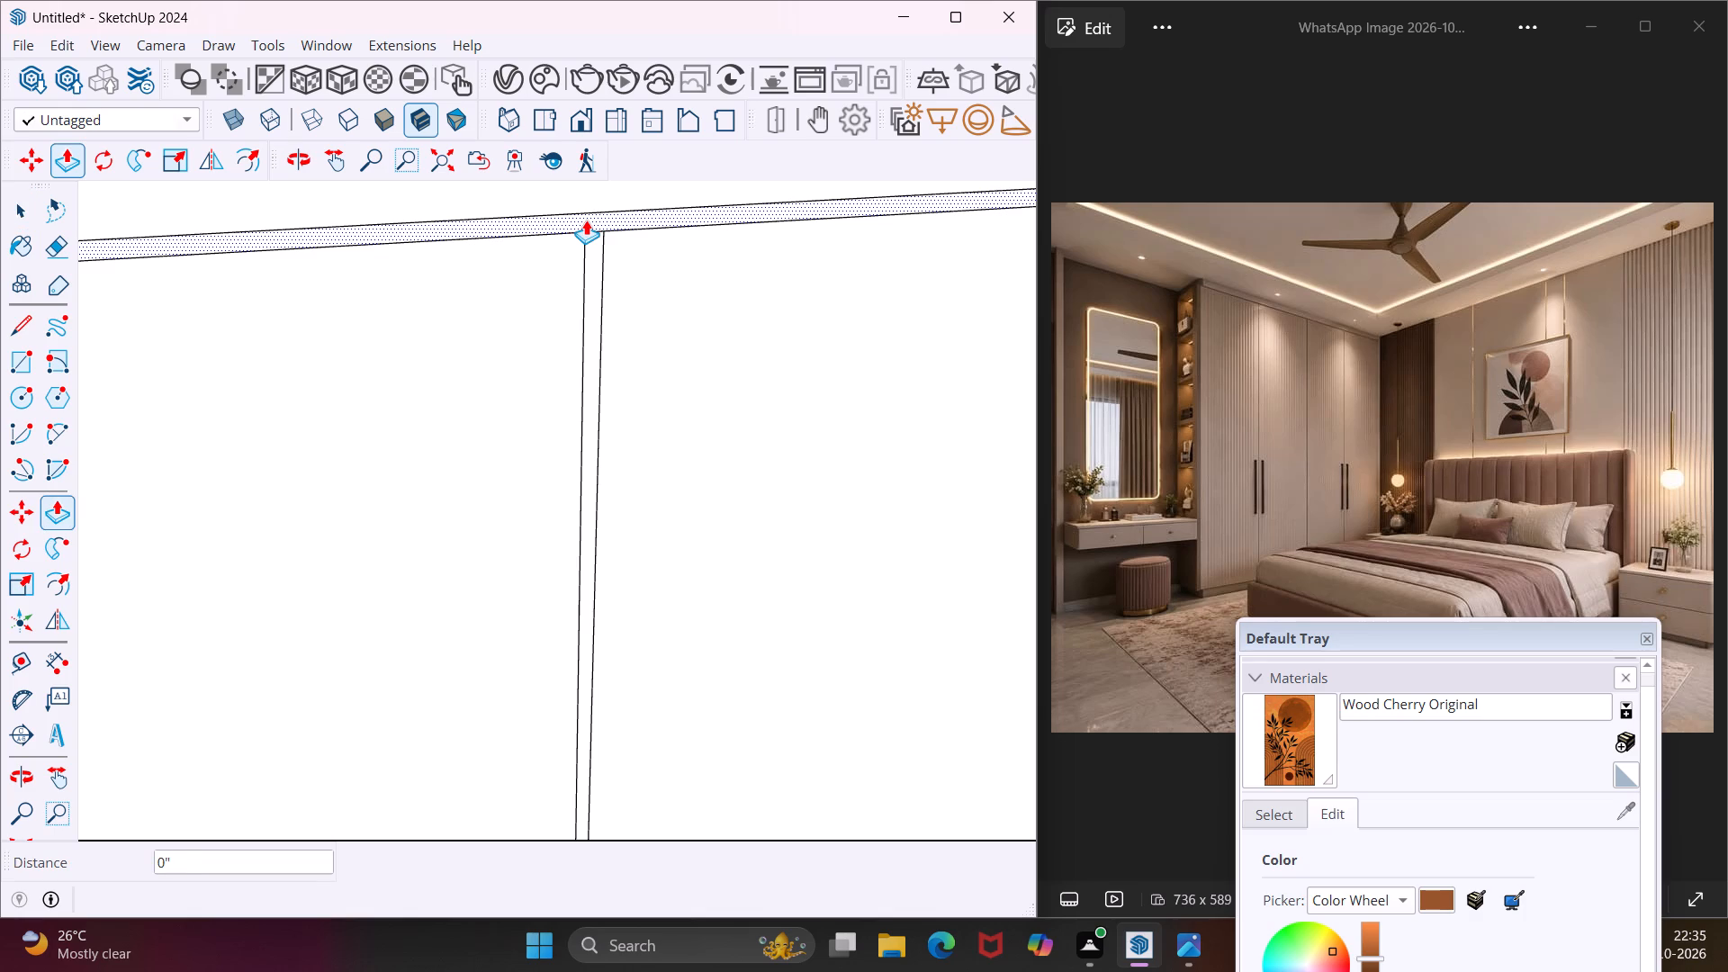
pyautogui.write('.75"')
pyautogui.press('Return')
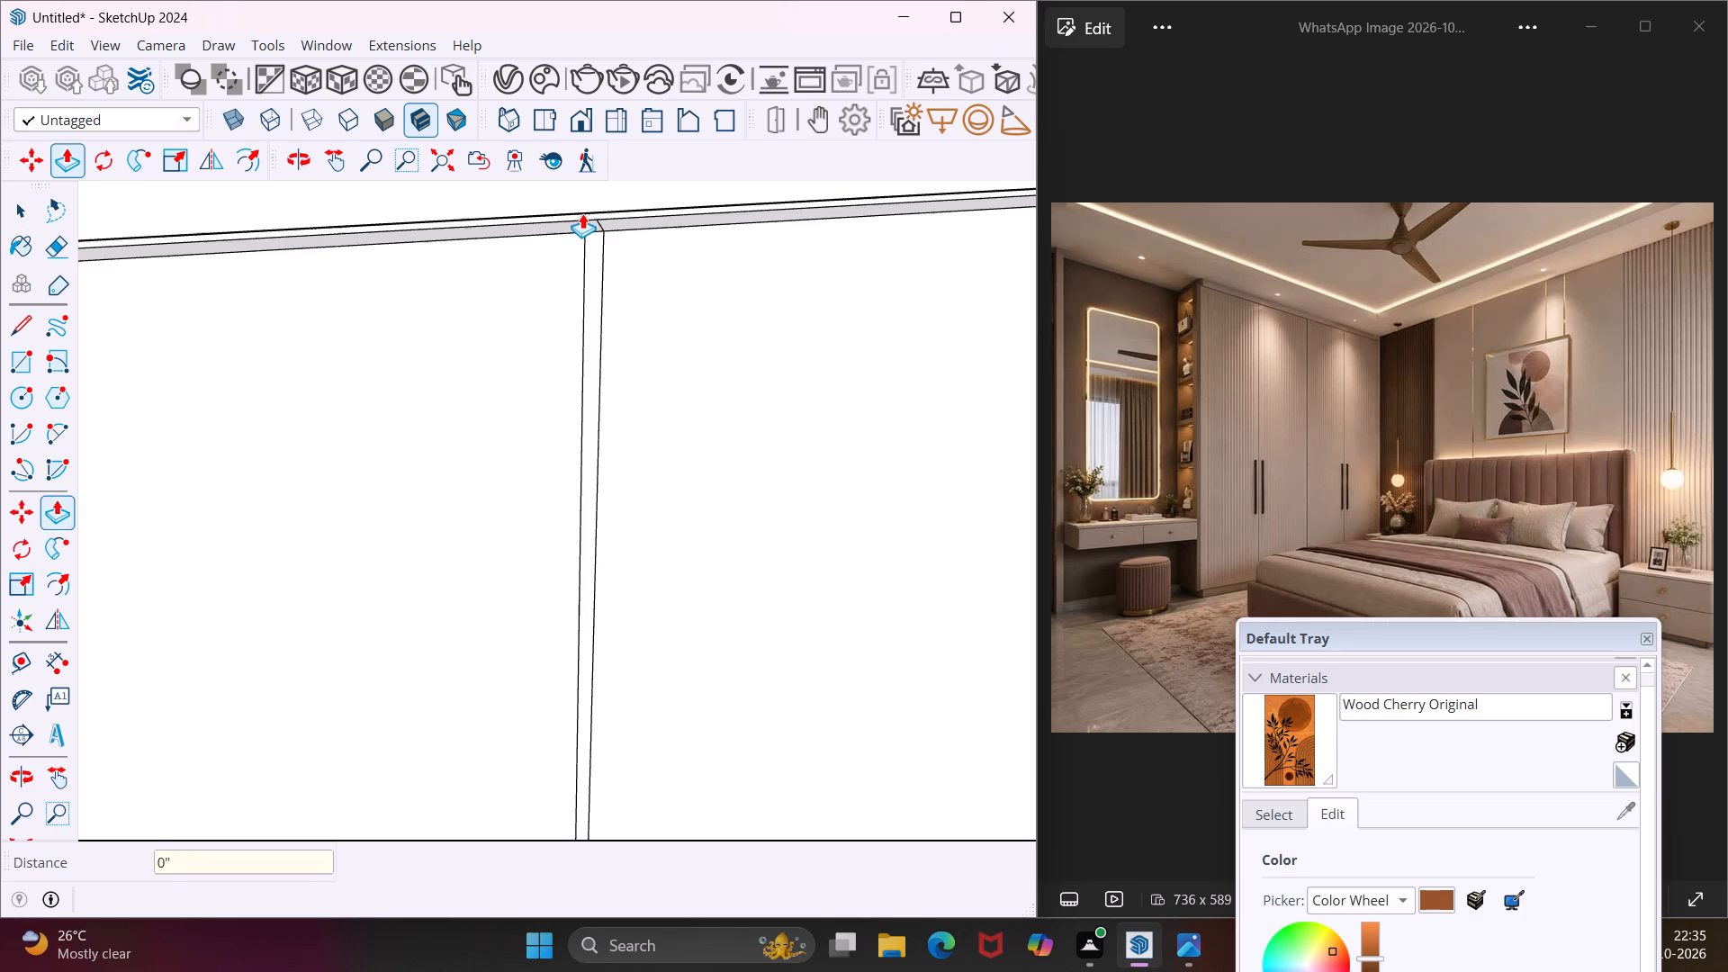
# Push the three narrow vertical gap strips between the wardrobe doors inward by 3/4" to match the recess above the doors.
pyautogui.press('Return')
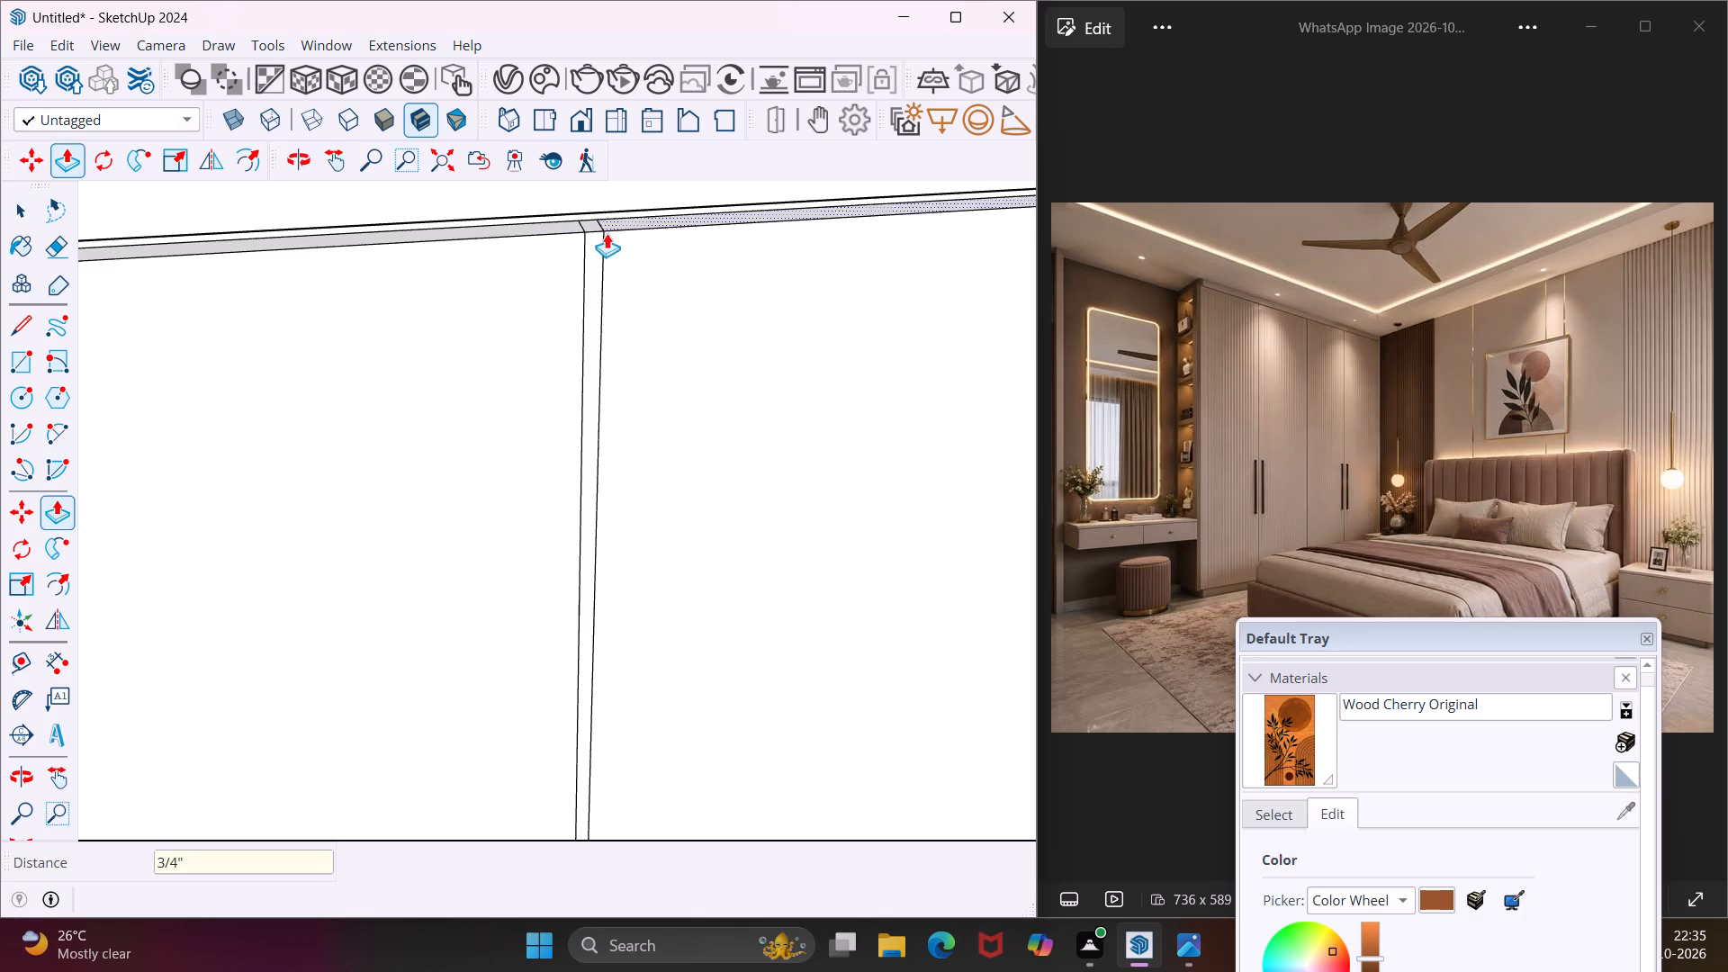
pyautogui.scroll(3, 598, 259)
pyautogui.doubleClick(598, 259)
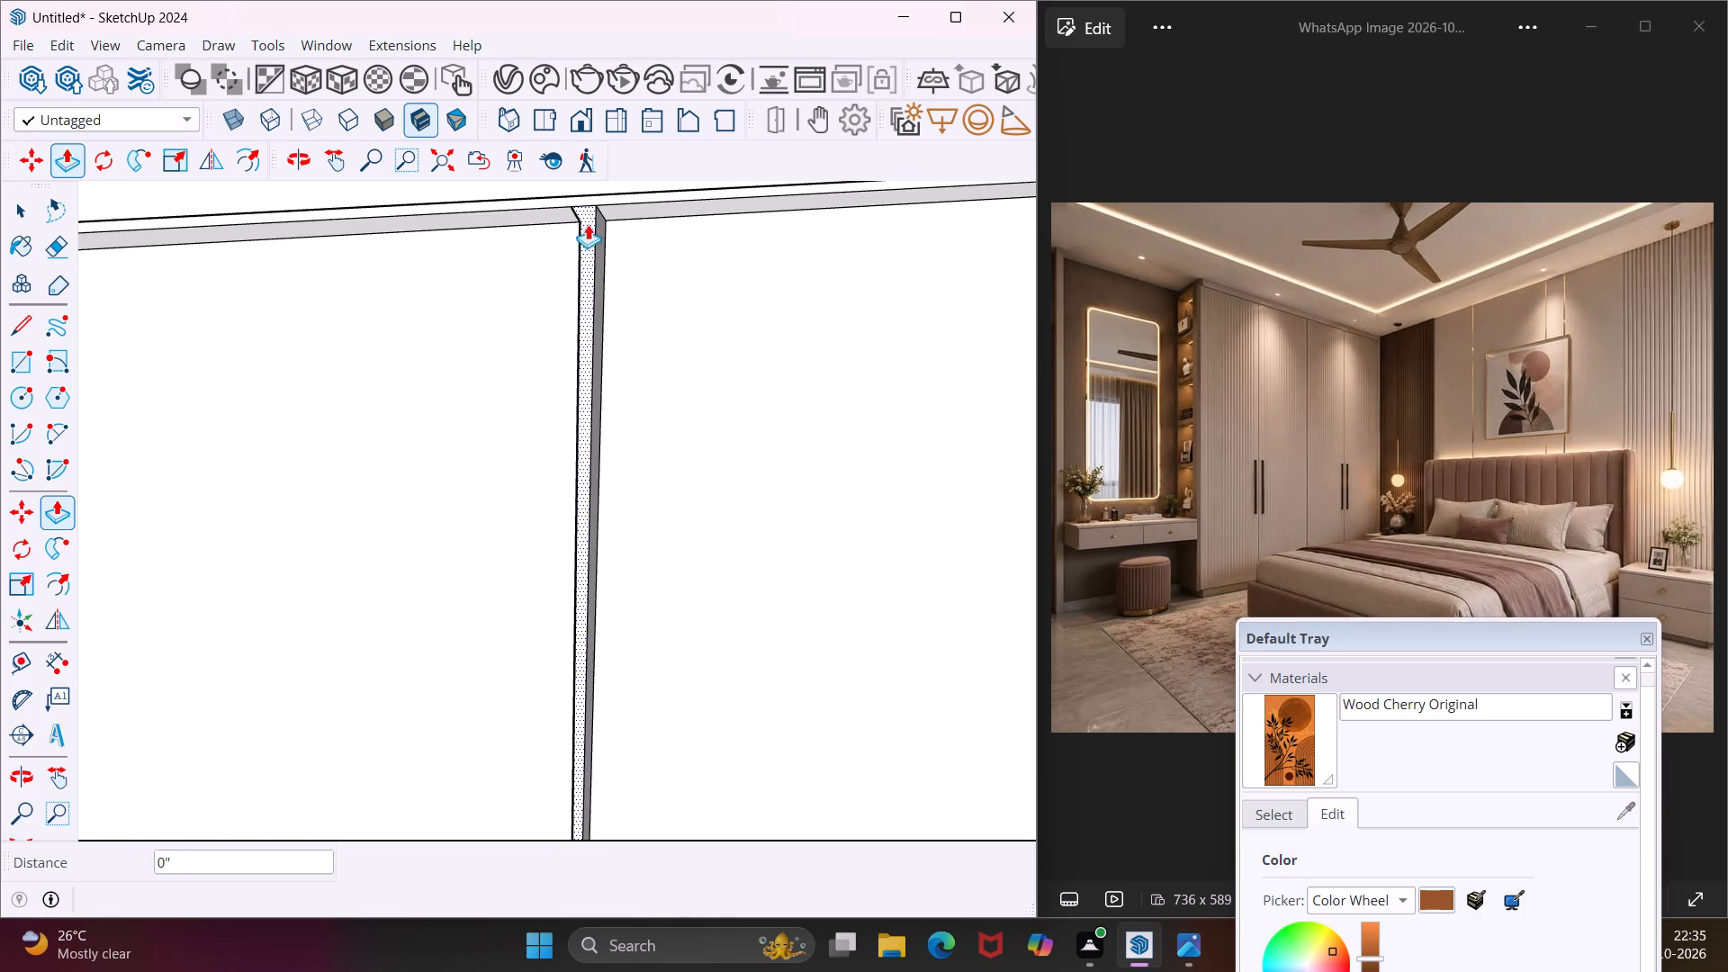
pyautogui.scroll(-19, 584, 220)
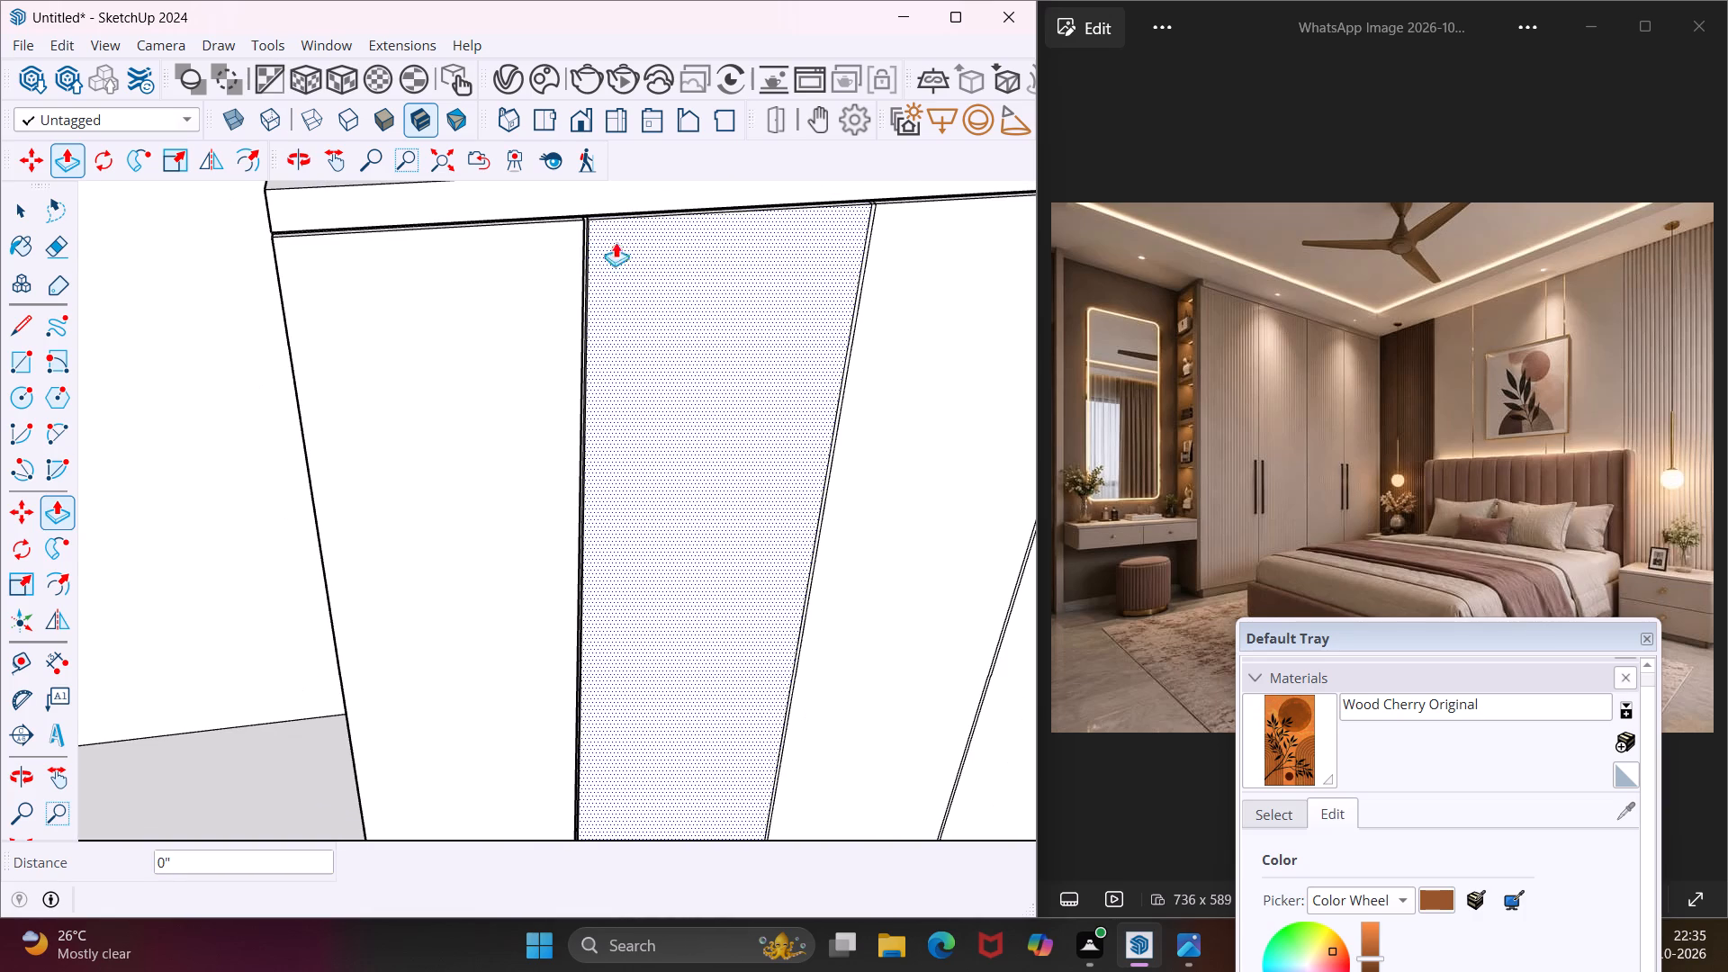
pyautogui.scroll(14, 863, 265)
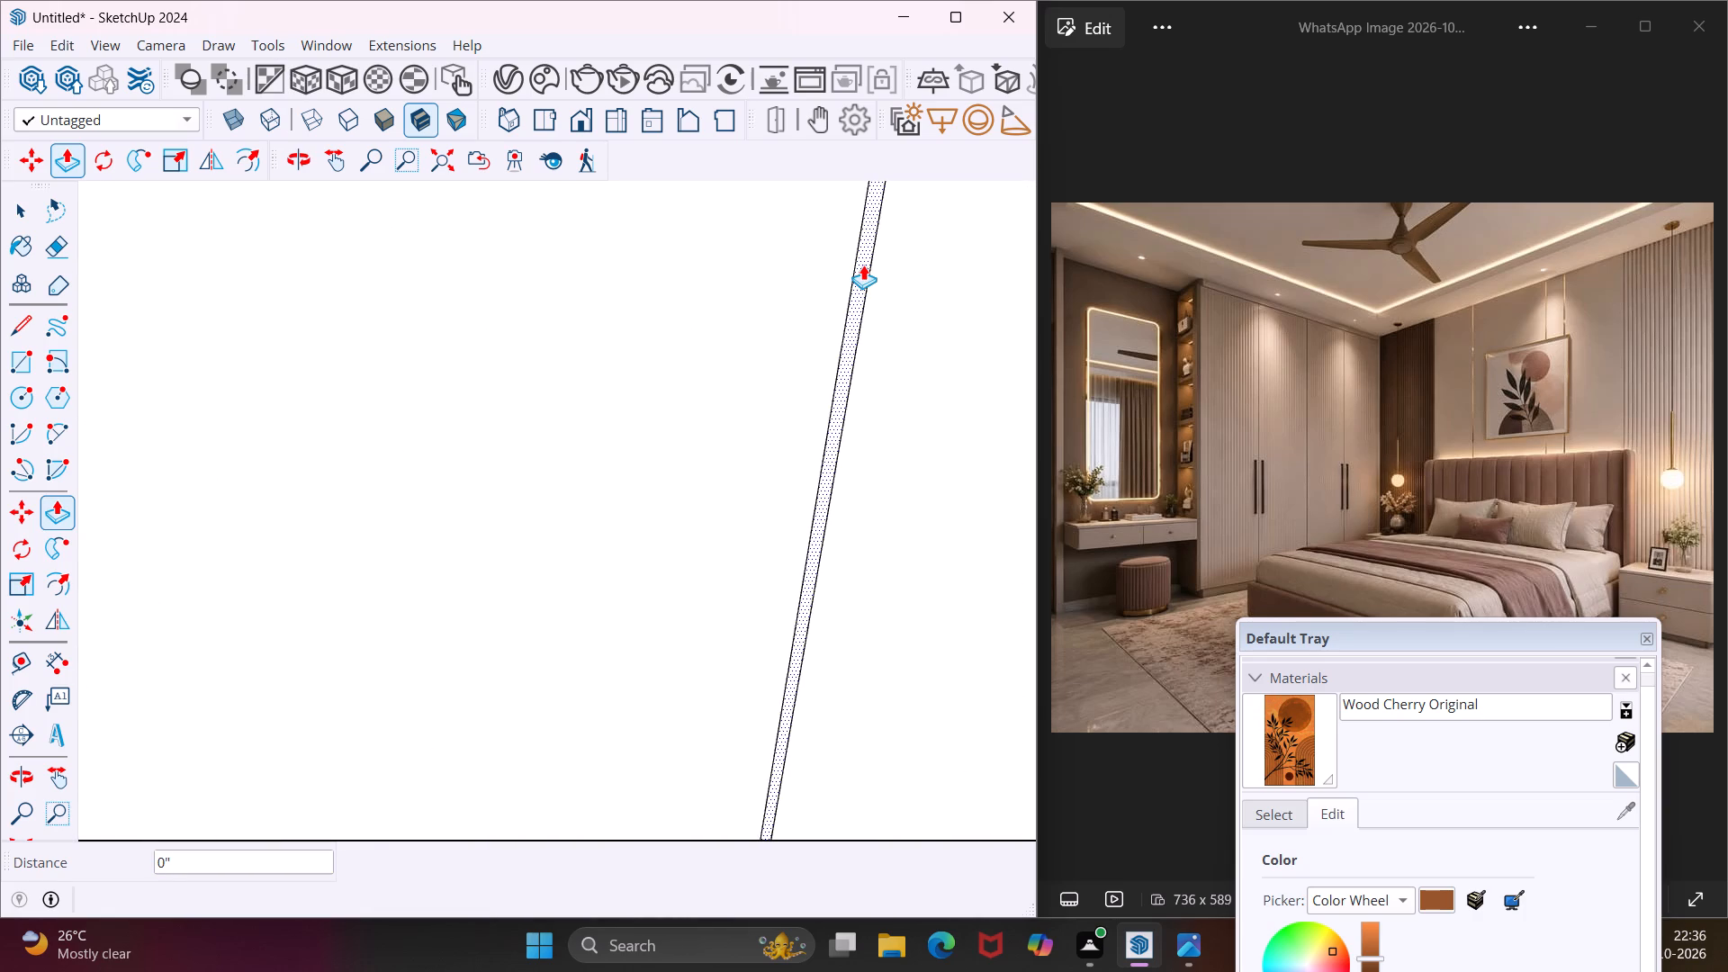
pyautogui.doubleClick(863, 265)
pyautogui.scroll(-15, 704, 265)
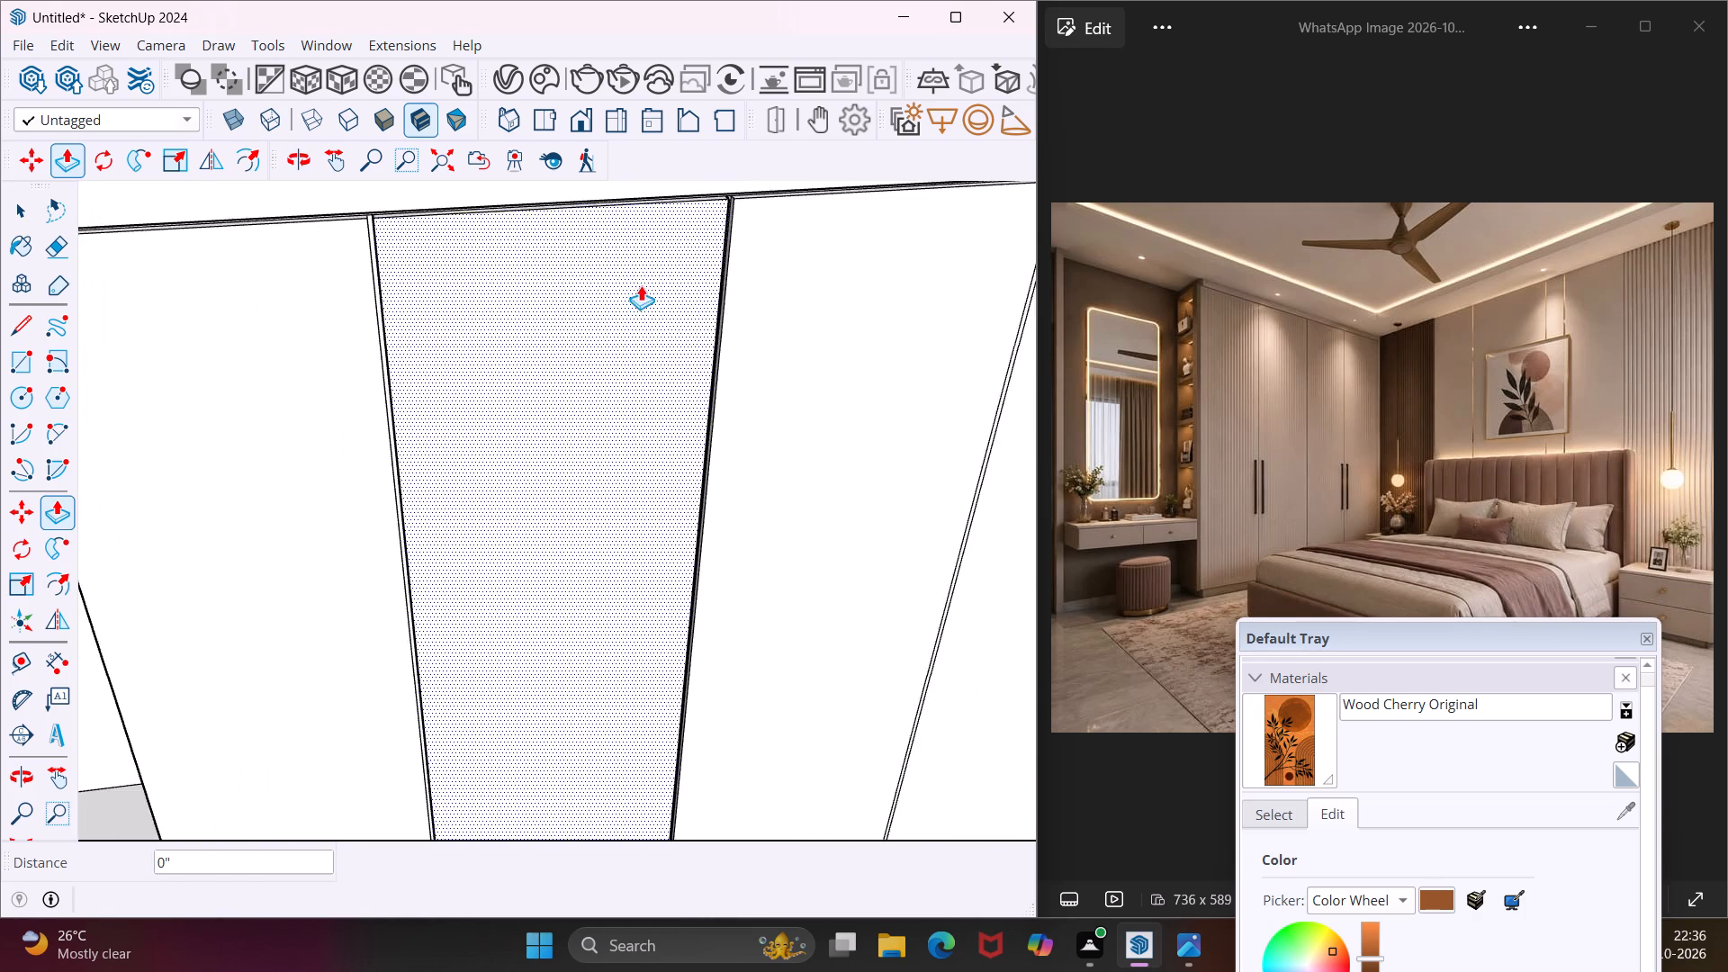
pyautogui.scroll(-2, 641, 285)
pyautogui.scroll(16, 898, 364)
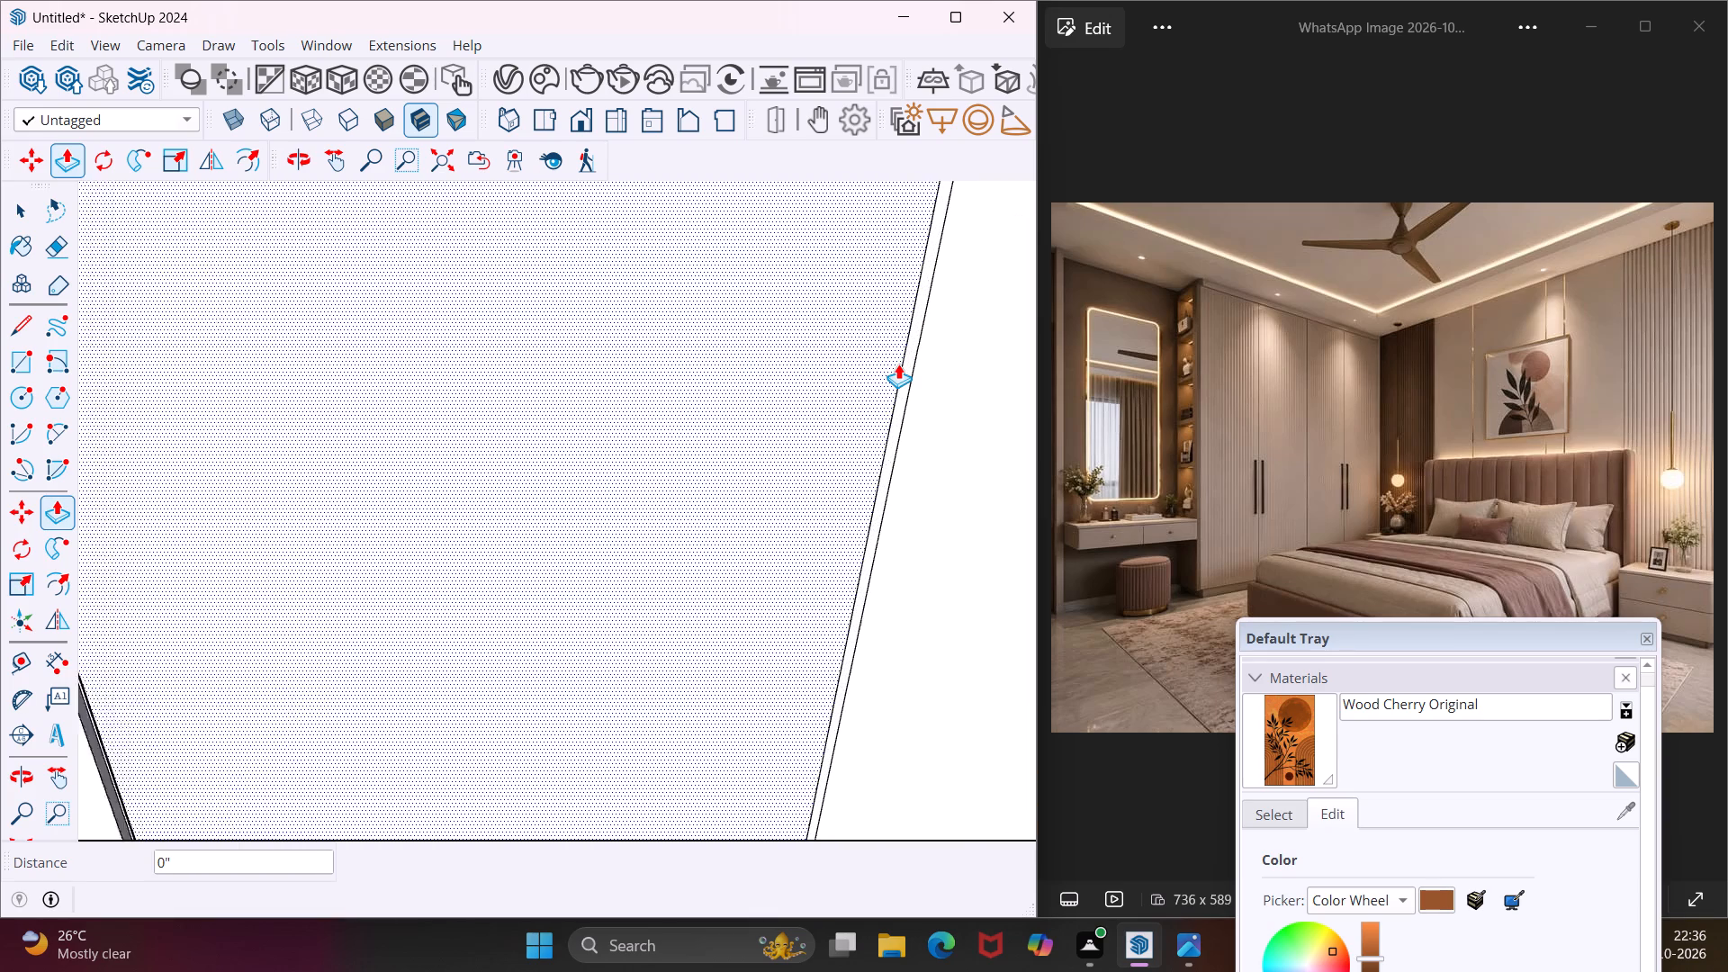
pyautogui.doubleClick(908, 375)
pyautogui.scroll(-19, 870, 313)
pyautogui.scroll(-3, 871, 311)
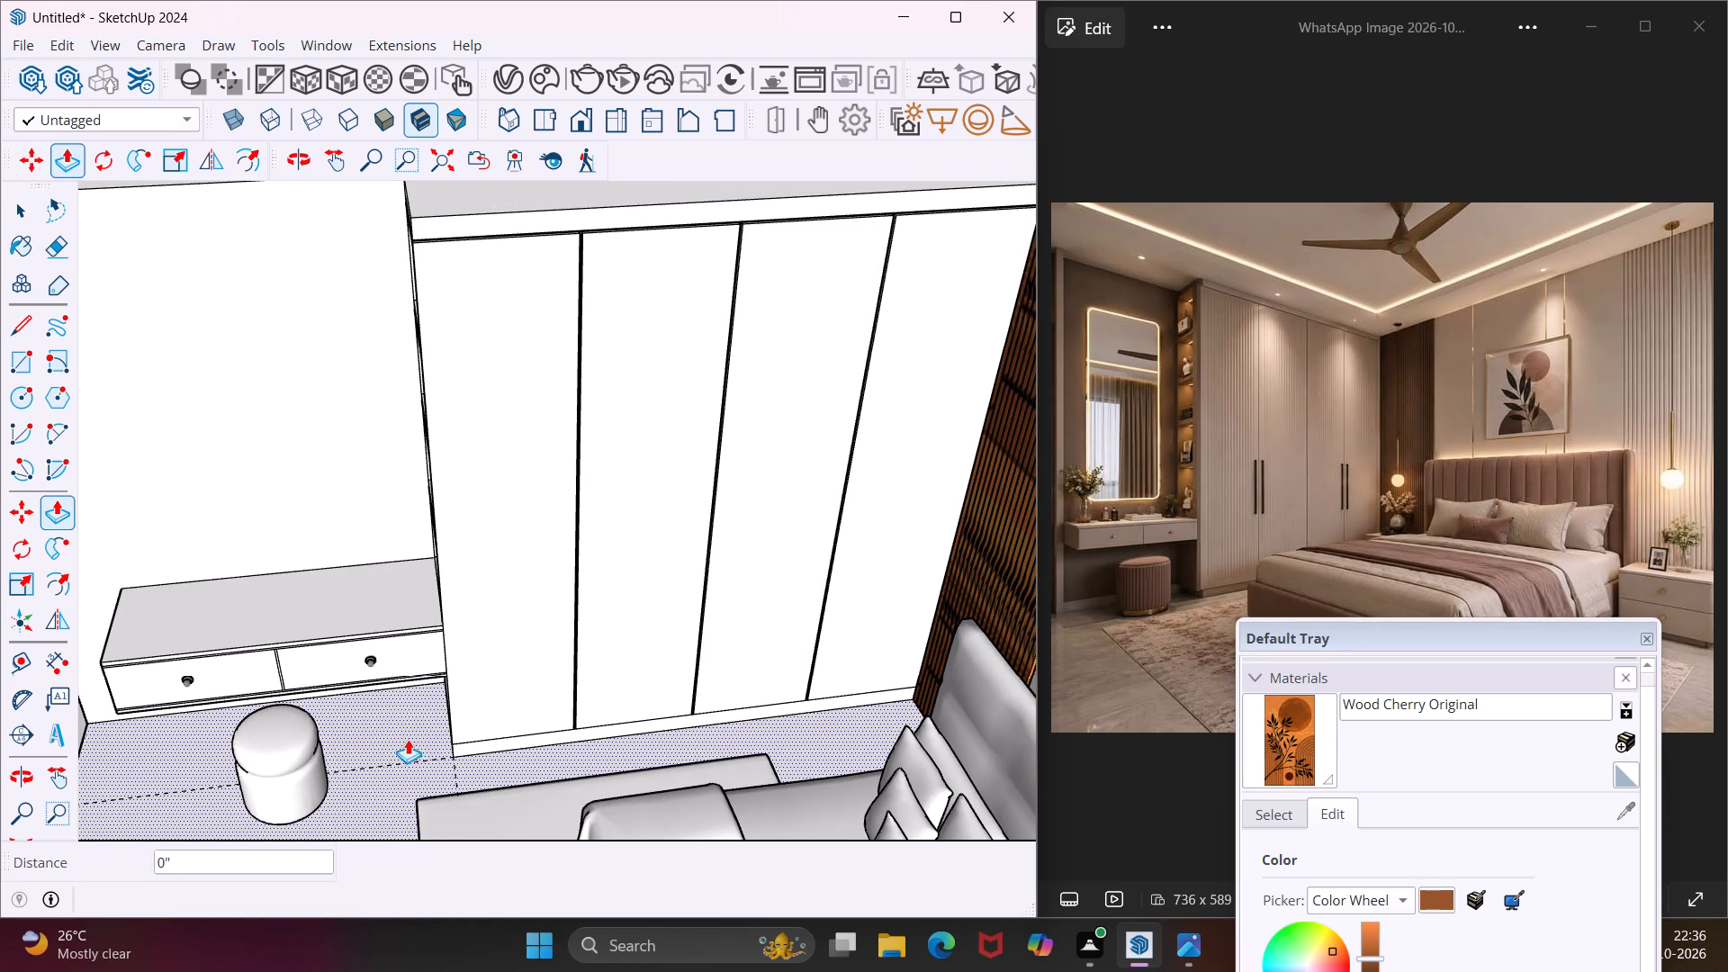
# Push the side and front faces of the wardrobe's base plinth inward by 4" to form a recessed toe kick.
pyautogui.moveTo(409, 739); pyautogui.dragTo(786, 486, button='middle')
pyautogui.scroll(4, 541, 803)
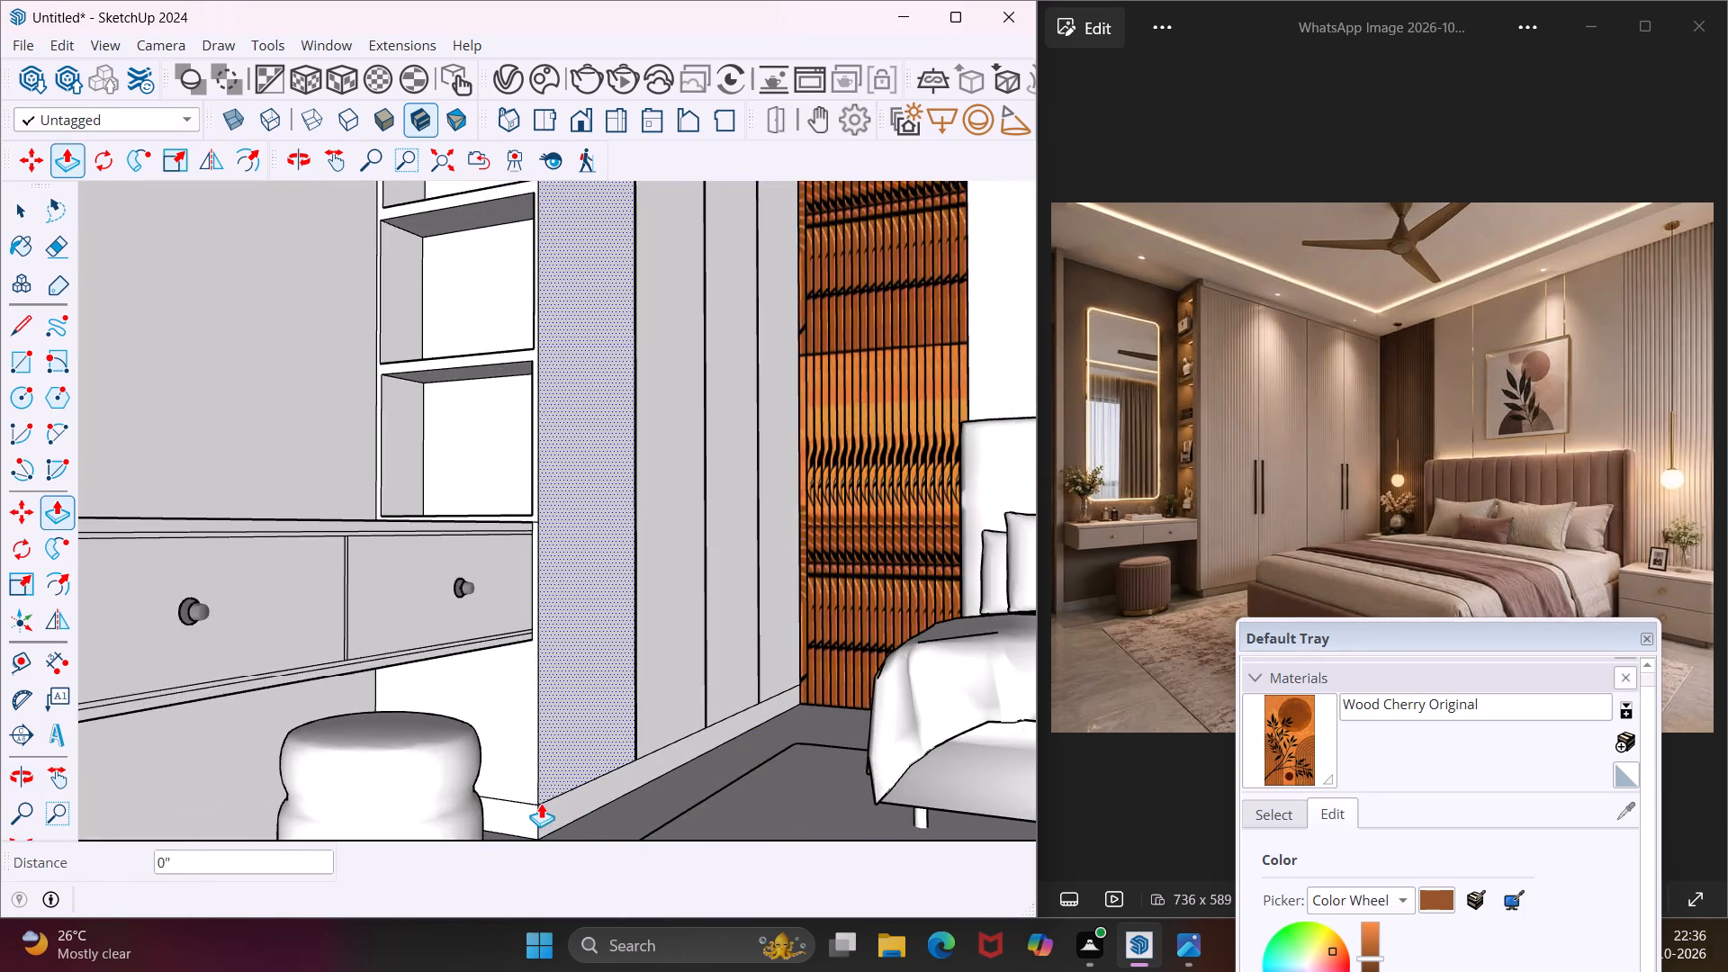
pyautogui.scroll(4, 541, 803)
pyautogui.click(529, 816)
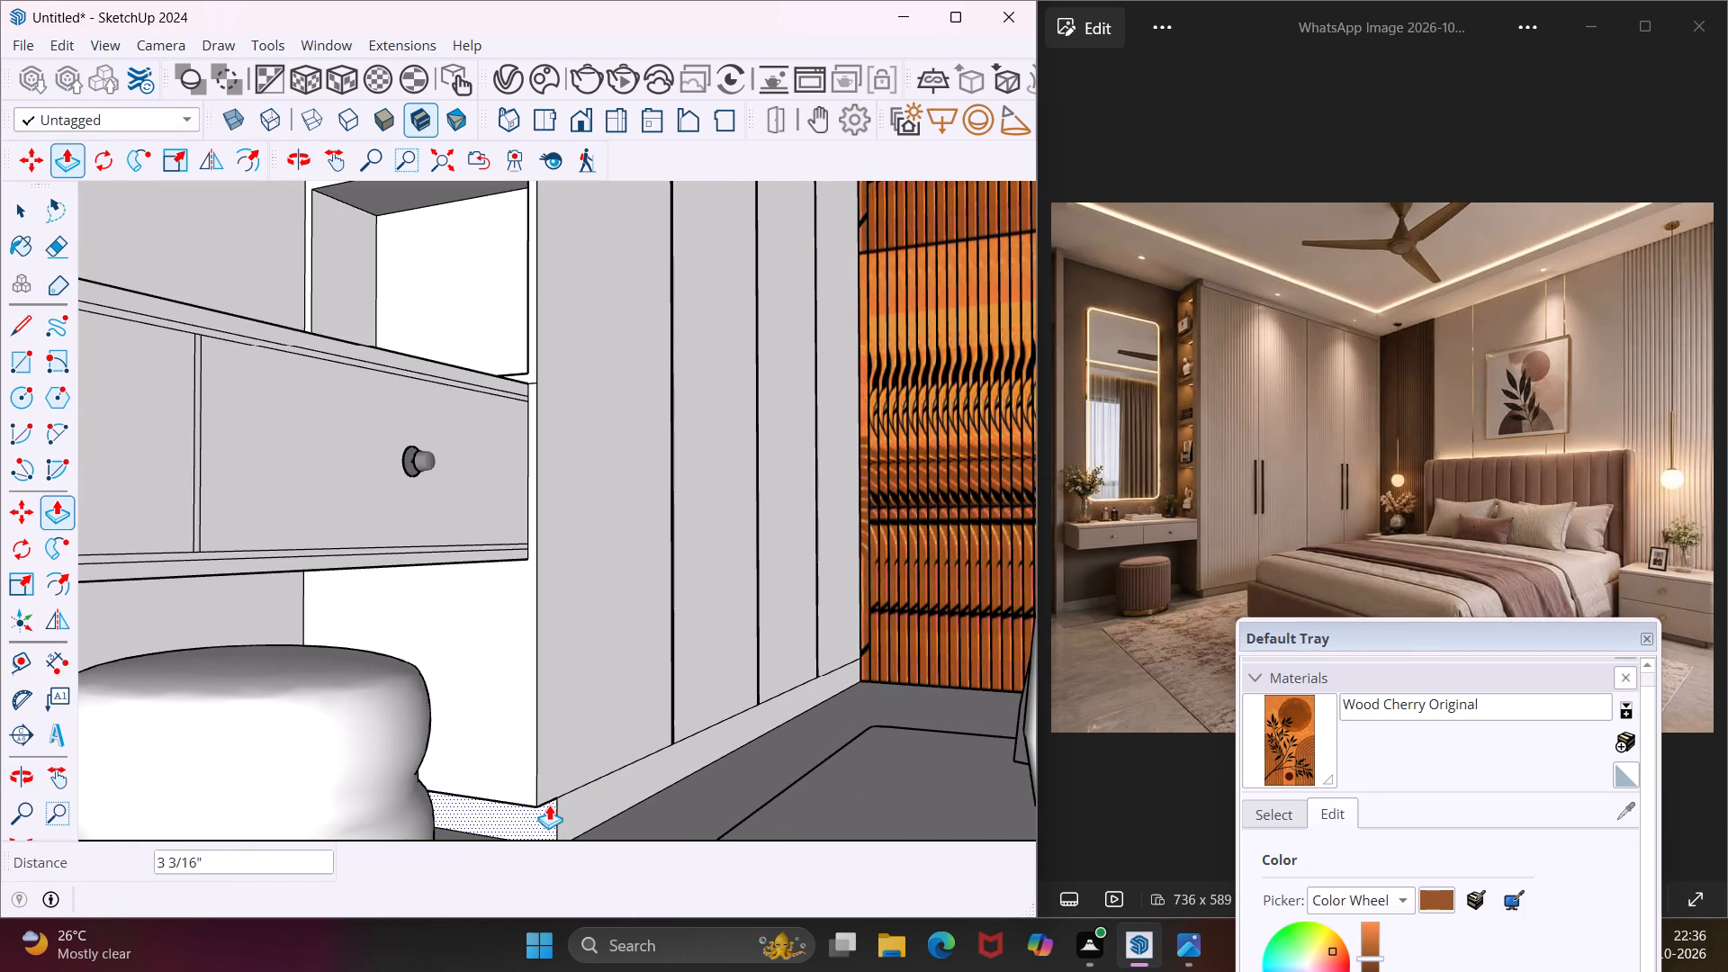
pyautogui.write('4"')
pyautogui.press('Return')
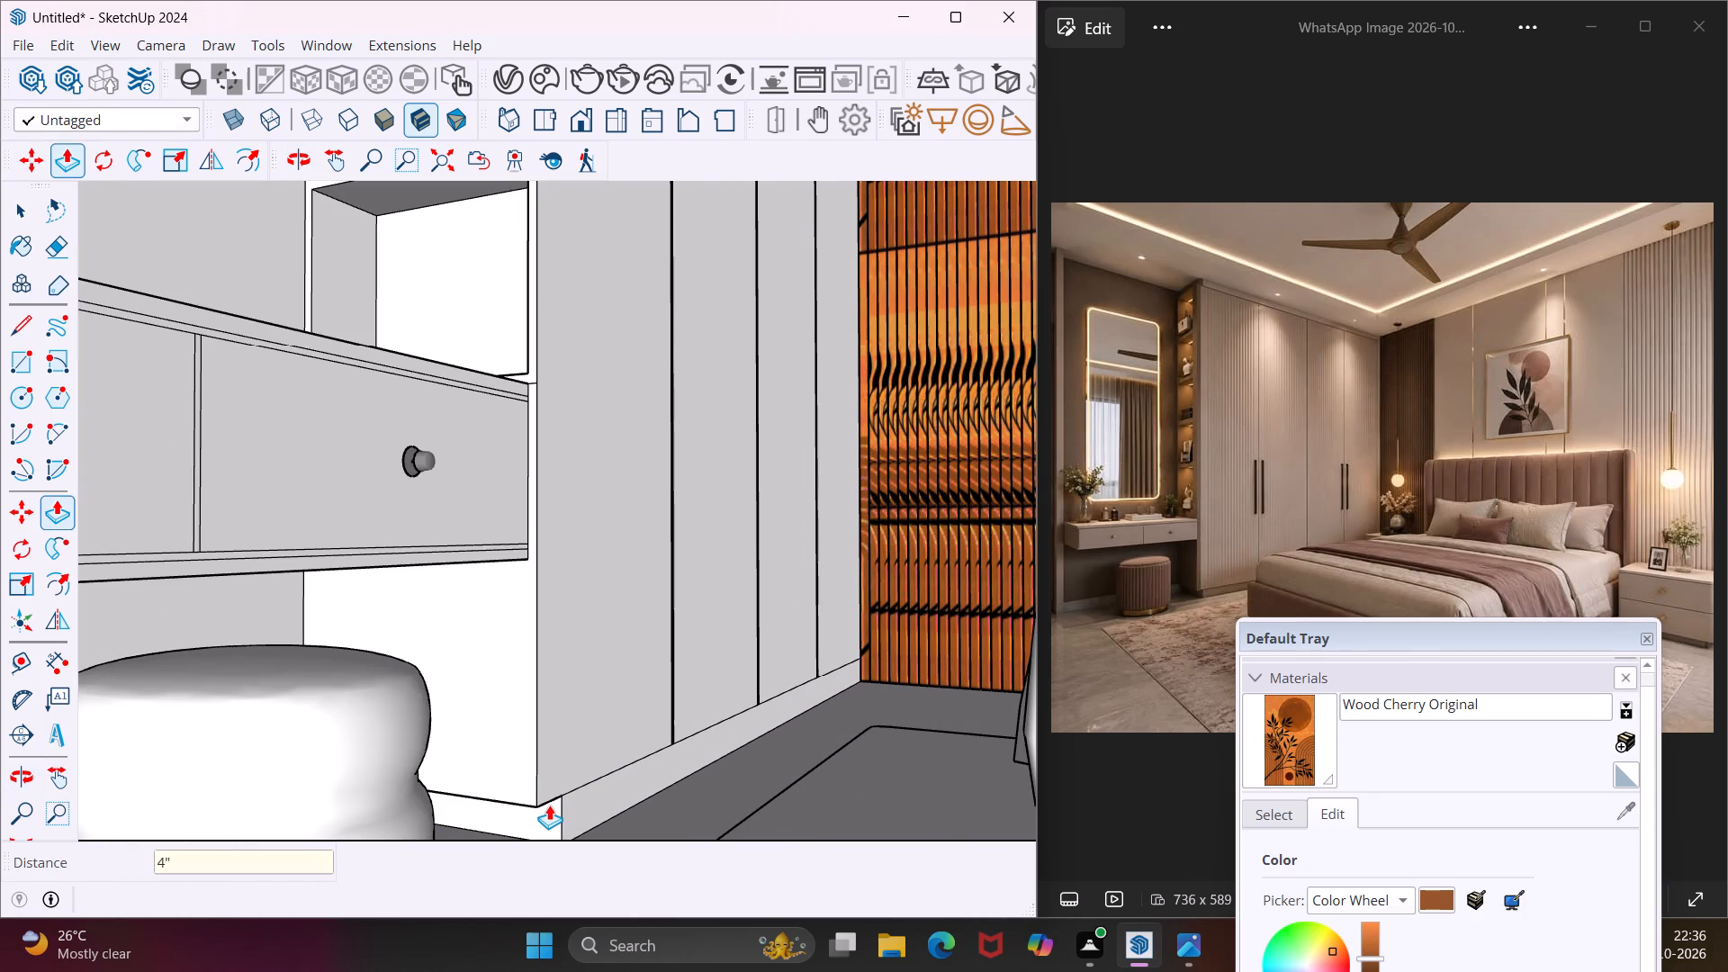
pyautogui.press('Return')
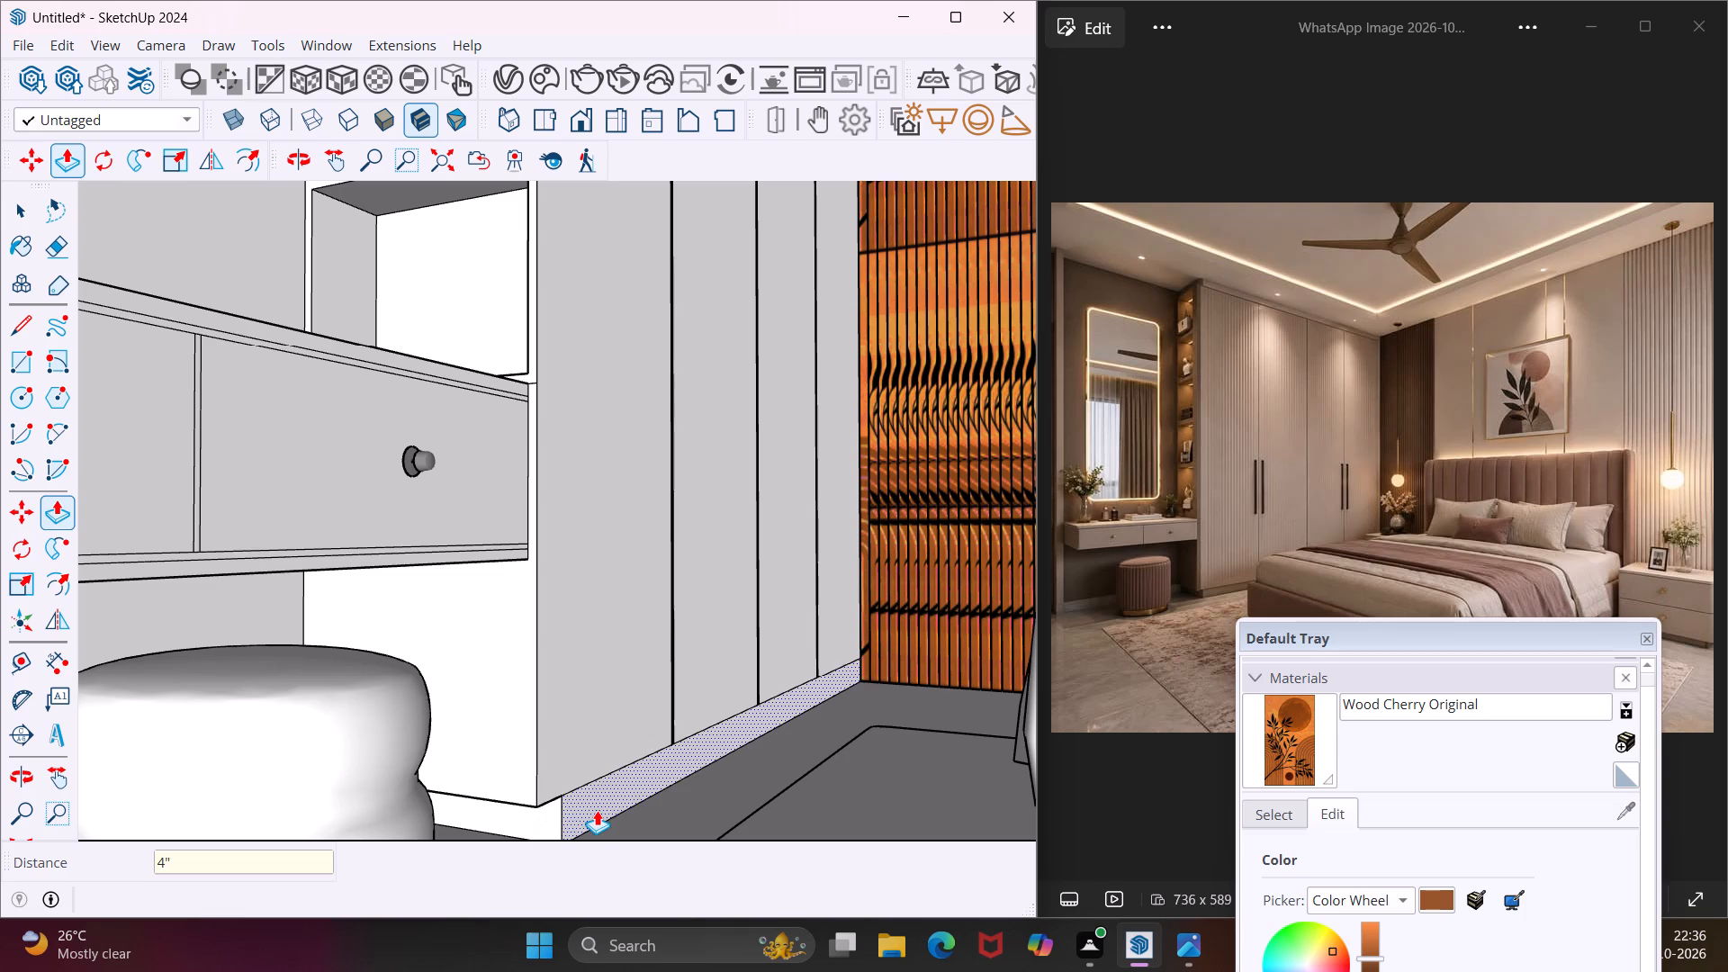
pyautogui.doubleClick(589, 803)
pyautogui.scroll(-4, 570, 796)
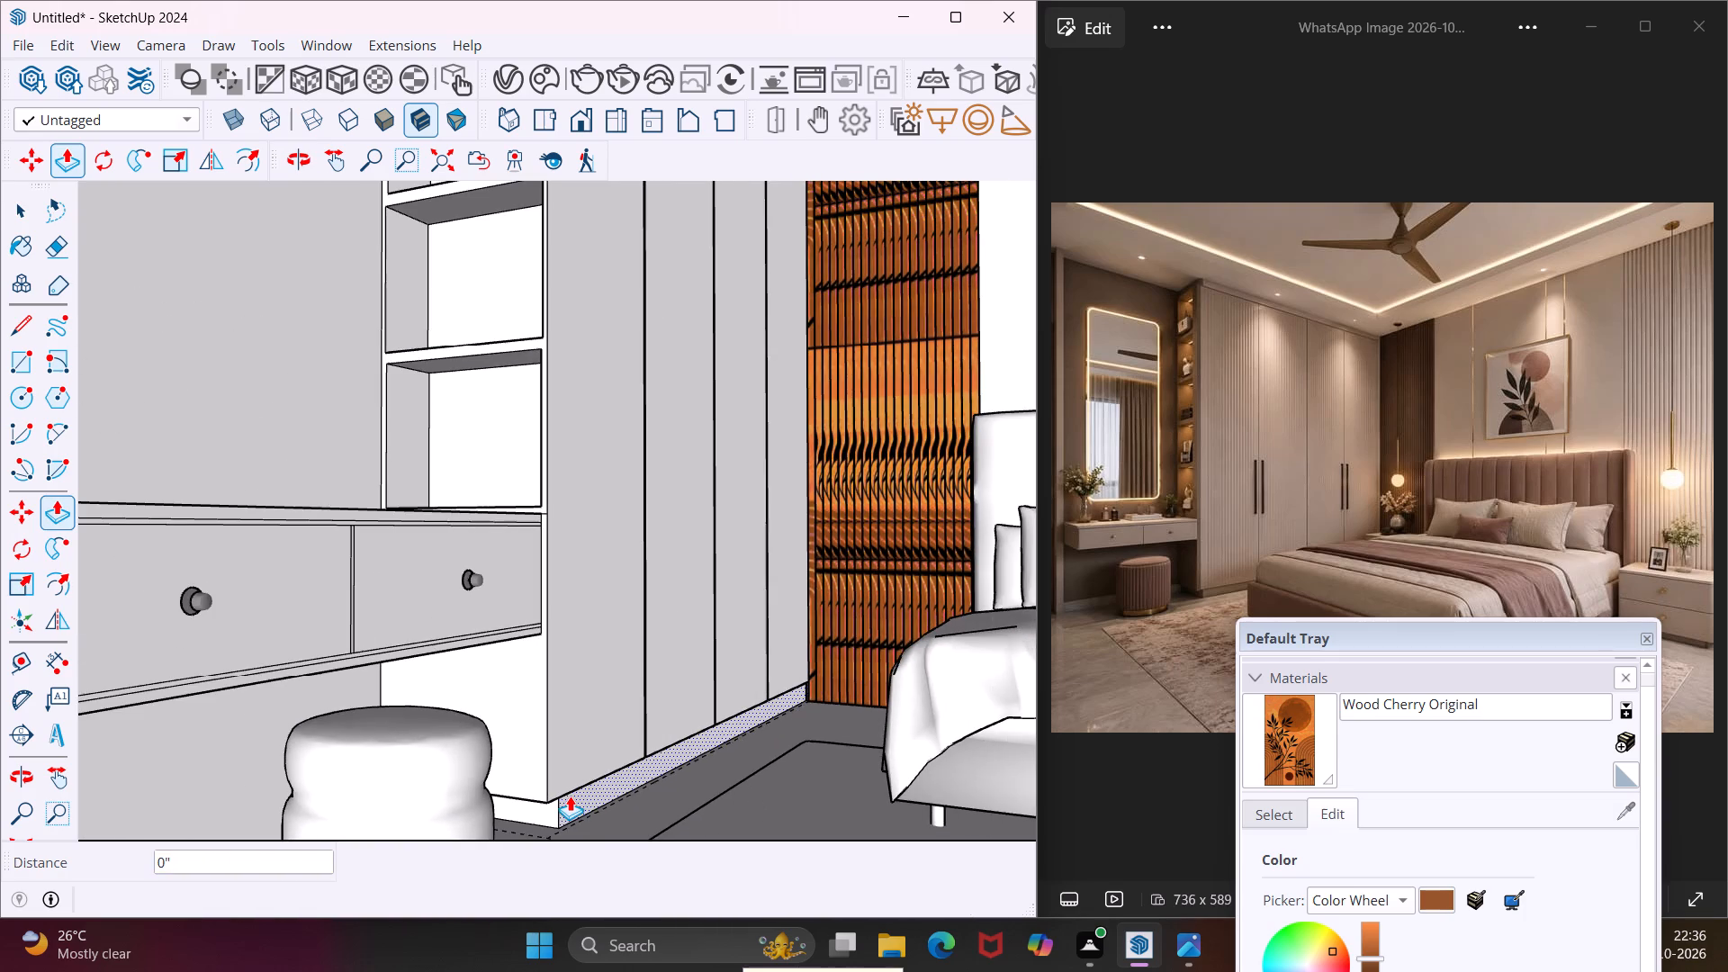
pyautogui.moveTo(570, 796); pyautogui.dragTo(473, 797, button='middle')
pyautogui.press('Escape')
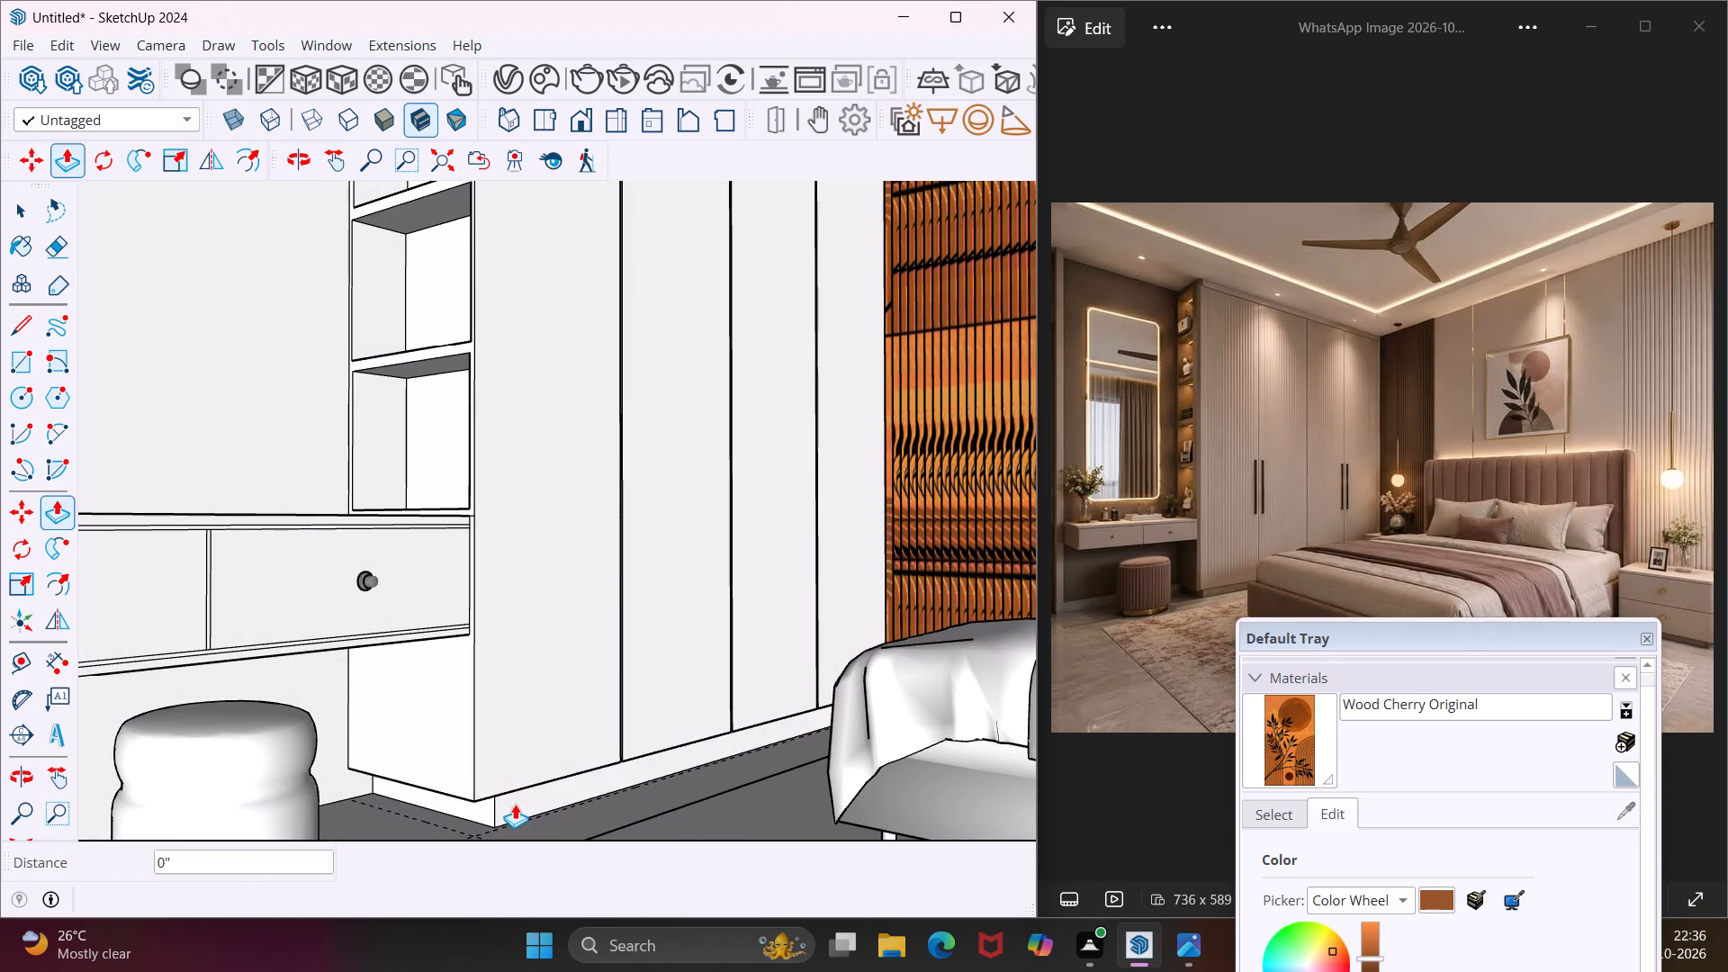
# Inside its group, copy the two-drawer nightstand about 8' 10" along the red axis to the bed's other side, in front of the wood slats.
pyautogui.press('space')
pyautogui.scroll(-13, 562, 765)
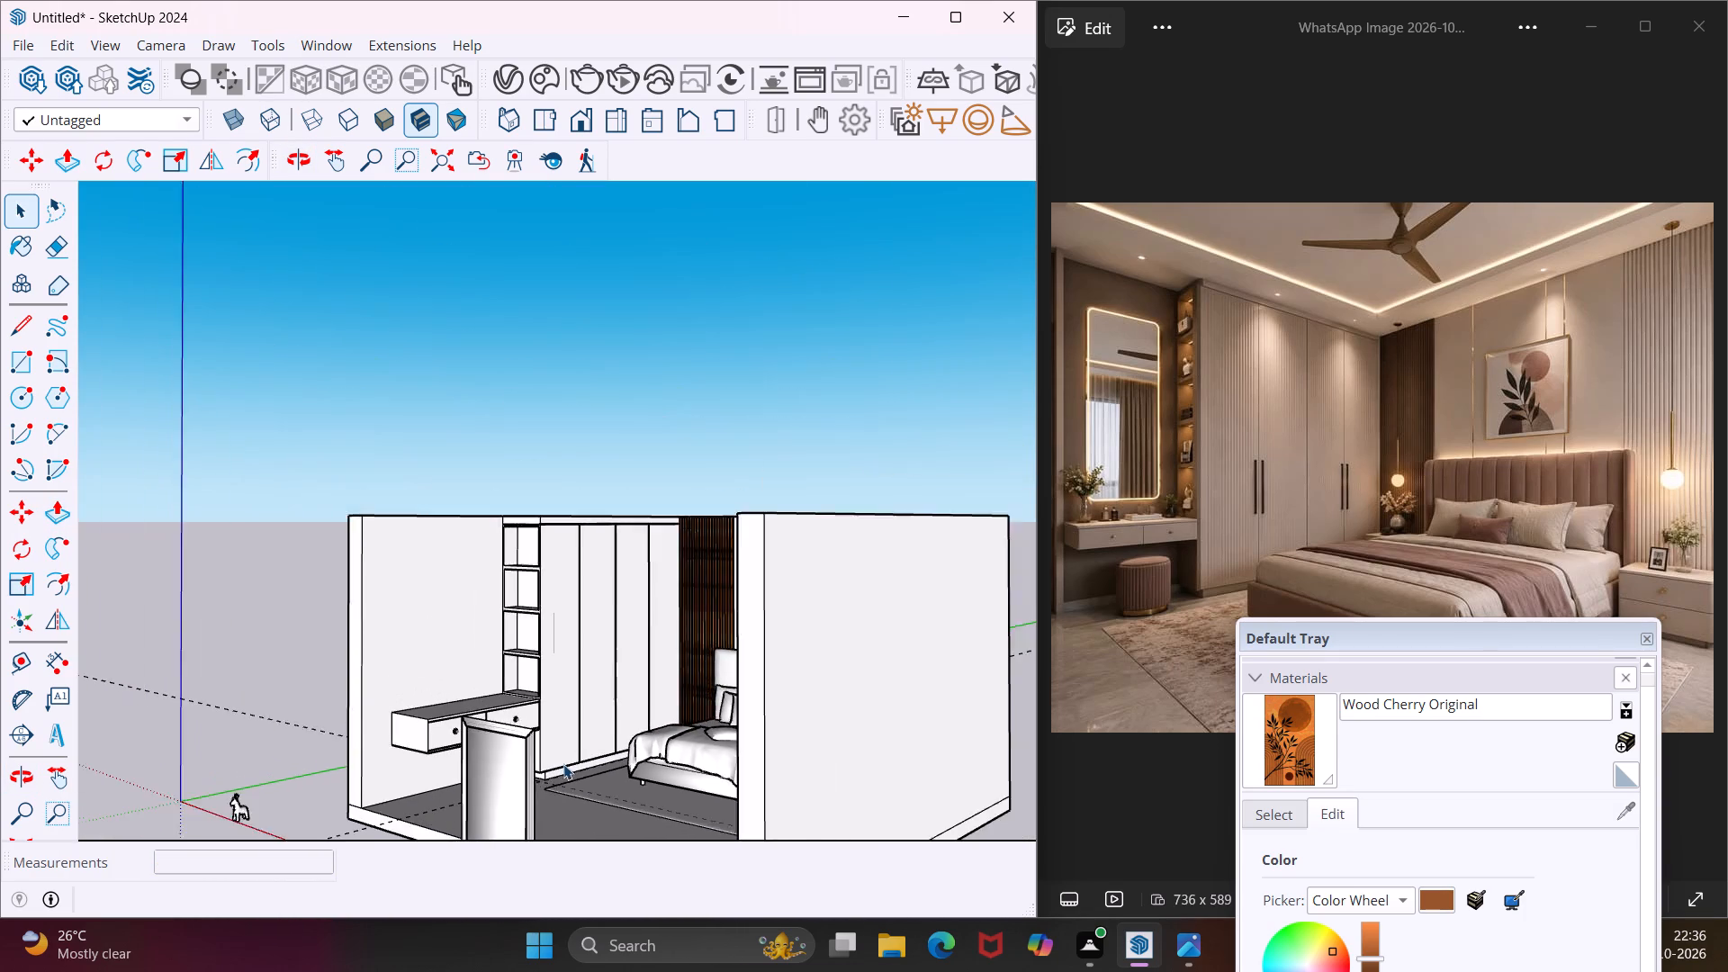
pyautogui.scroll(-2, 563, 764)
pyautogui.moveTo(567, 764); pyautogui.dragTo(755, 772, button='middle')
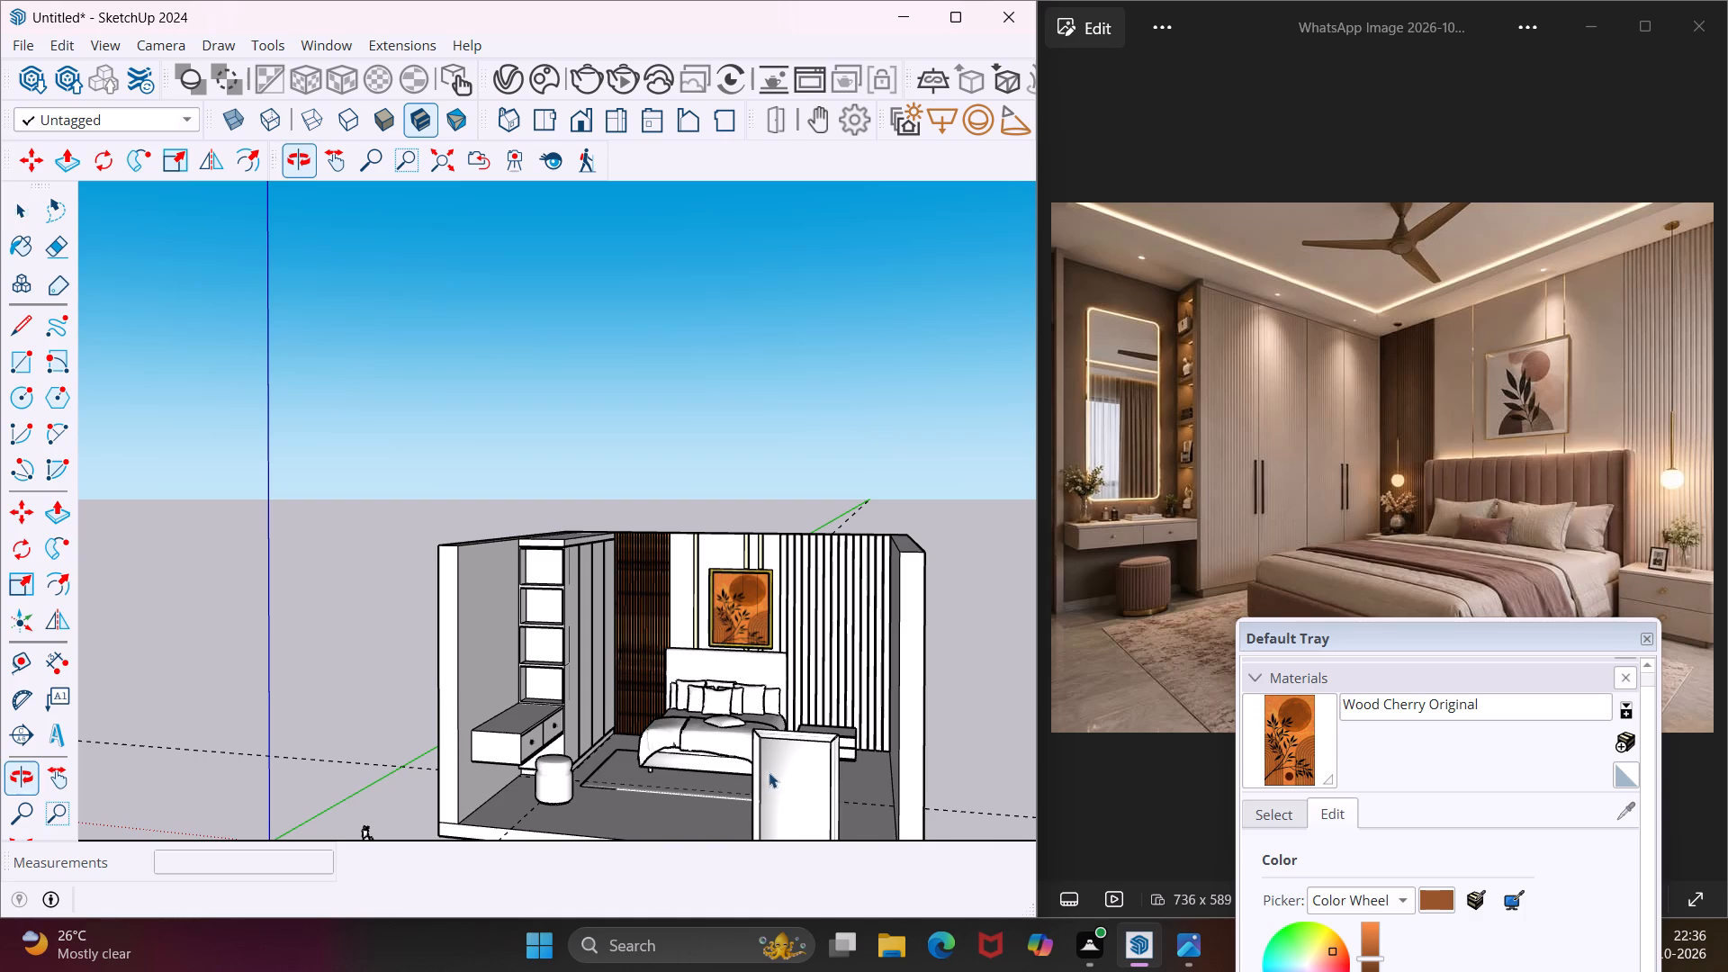
pyautogui.scroll(4, 852, 726)
pyautogui.moveTo(852, 732); pyautogui.dragTo(828, 751, button='middle')
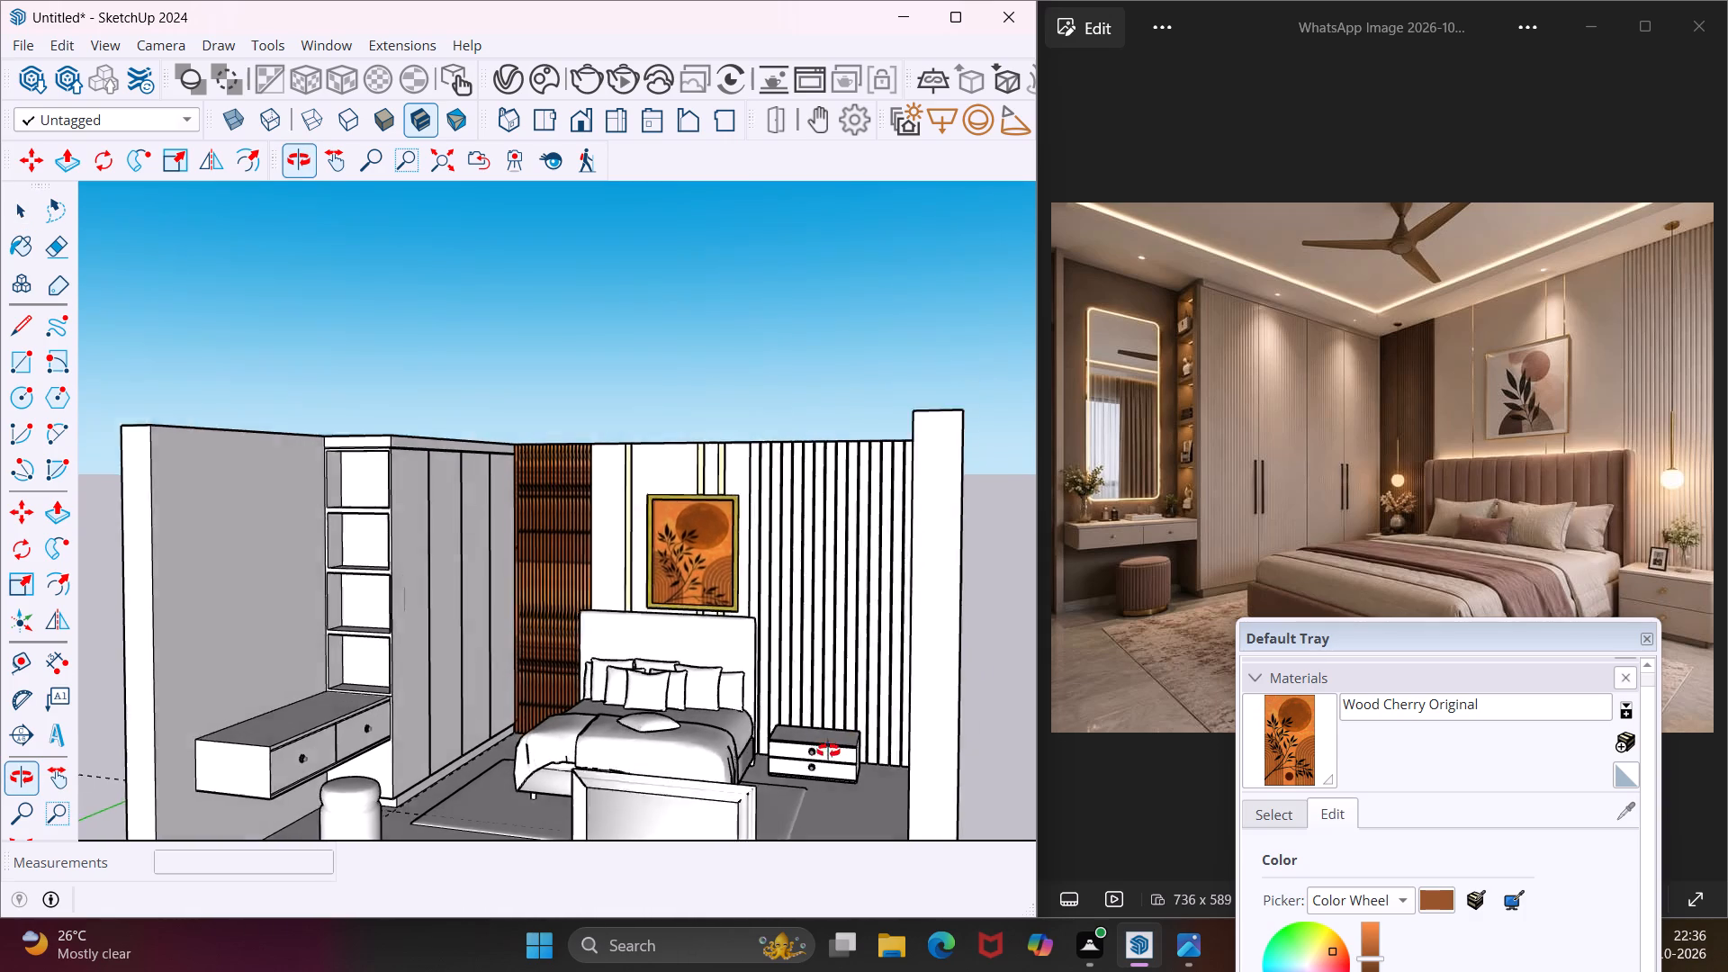
pyautogui.moveTo(828, 751); pyautogui.dragTo(893, 767, button='middle')
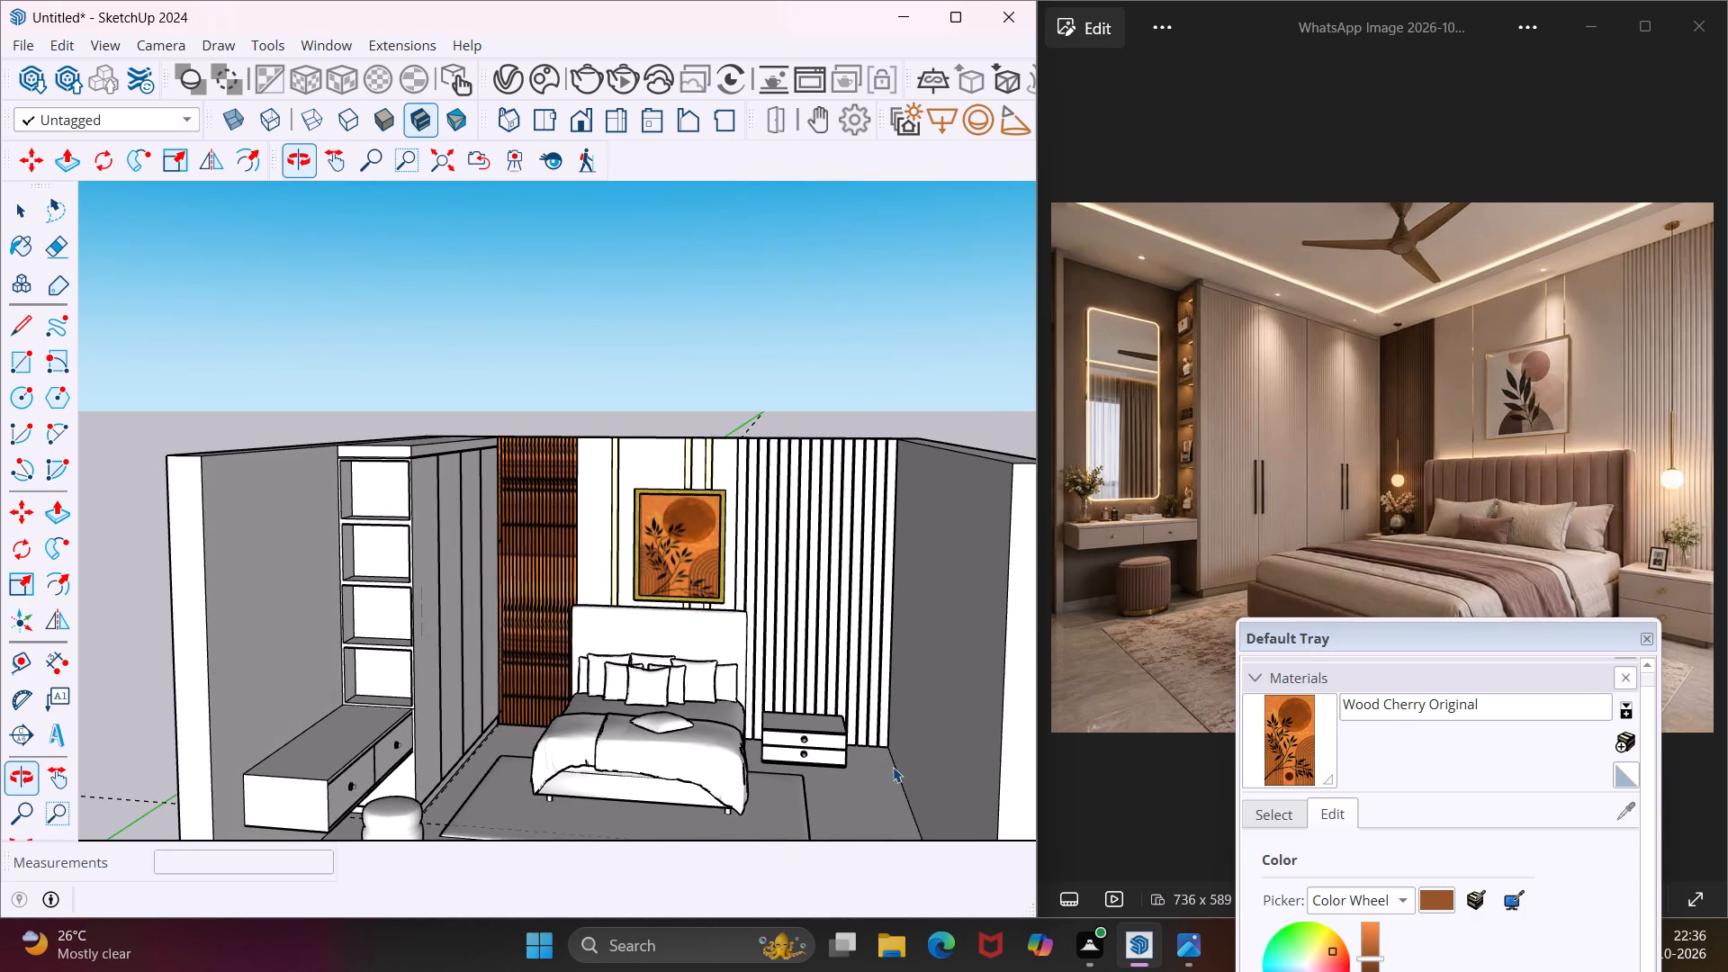
pyautogui.doubleClick(840, 746)
pyautogui.moveTo(866, 706); pyautogui.dragTo(817, 748)
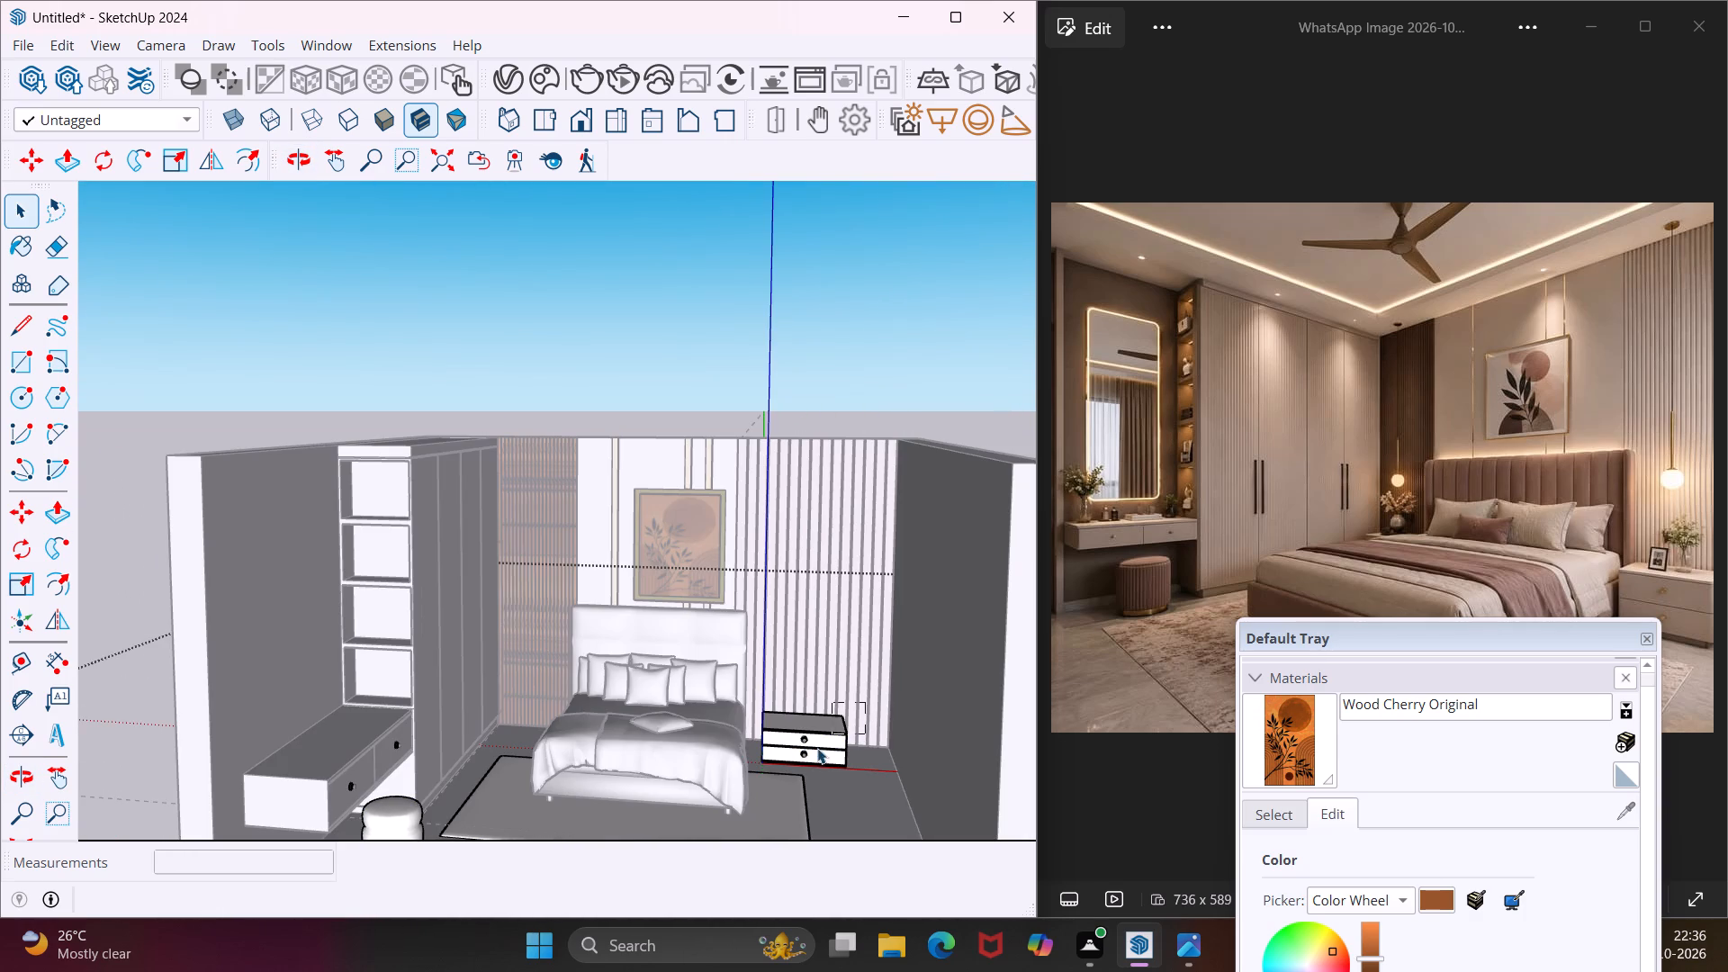
pyautogui.moveTo(817, 748); pyautogui.dragTo(756, 777)
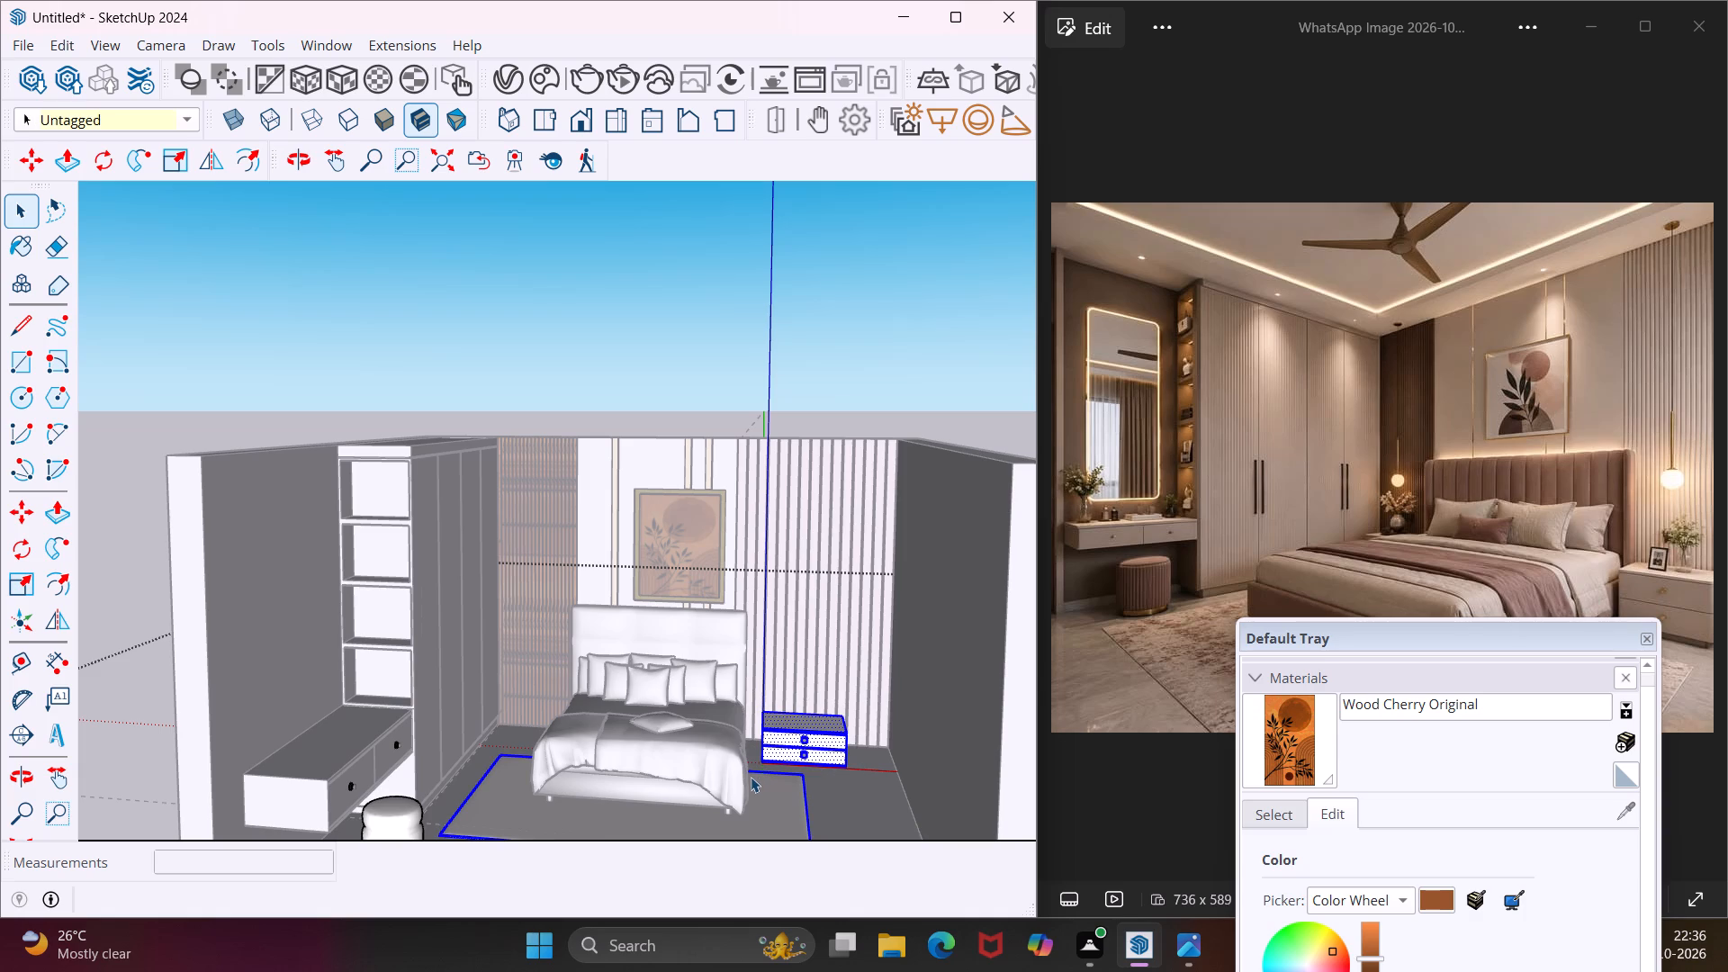
pyautogui.moveTo(821, 729); pyautogui.dragTo(793, 733, button='middle')
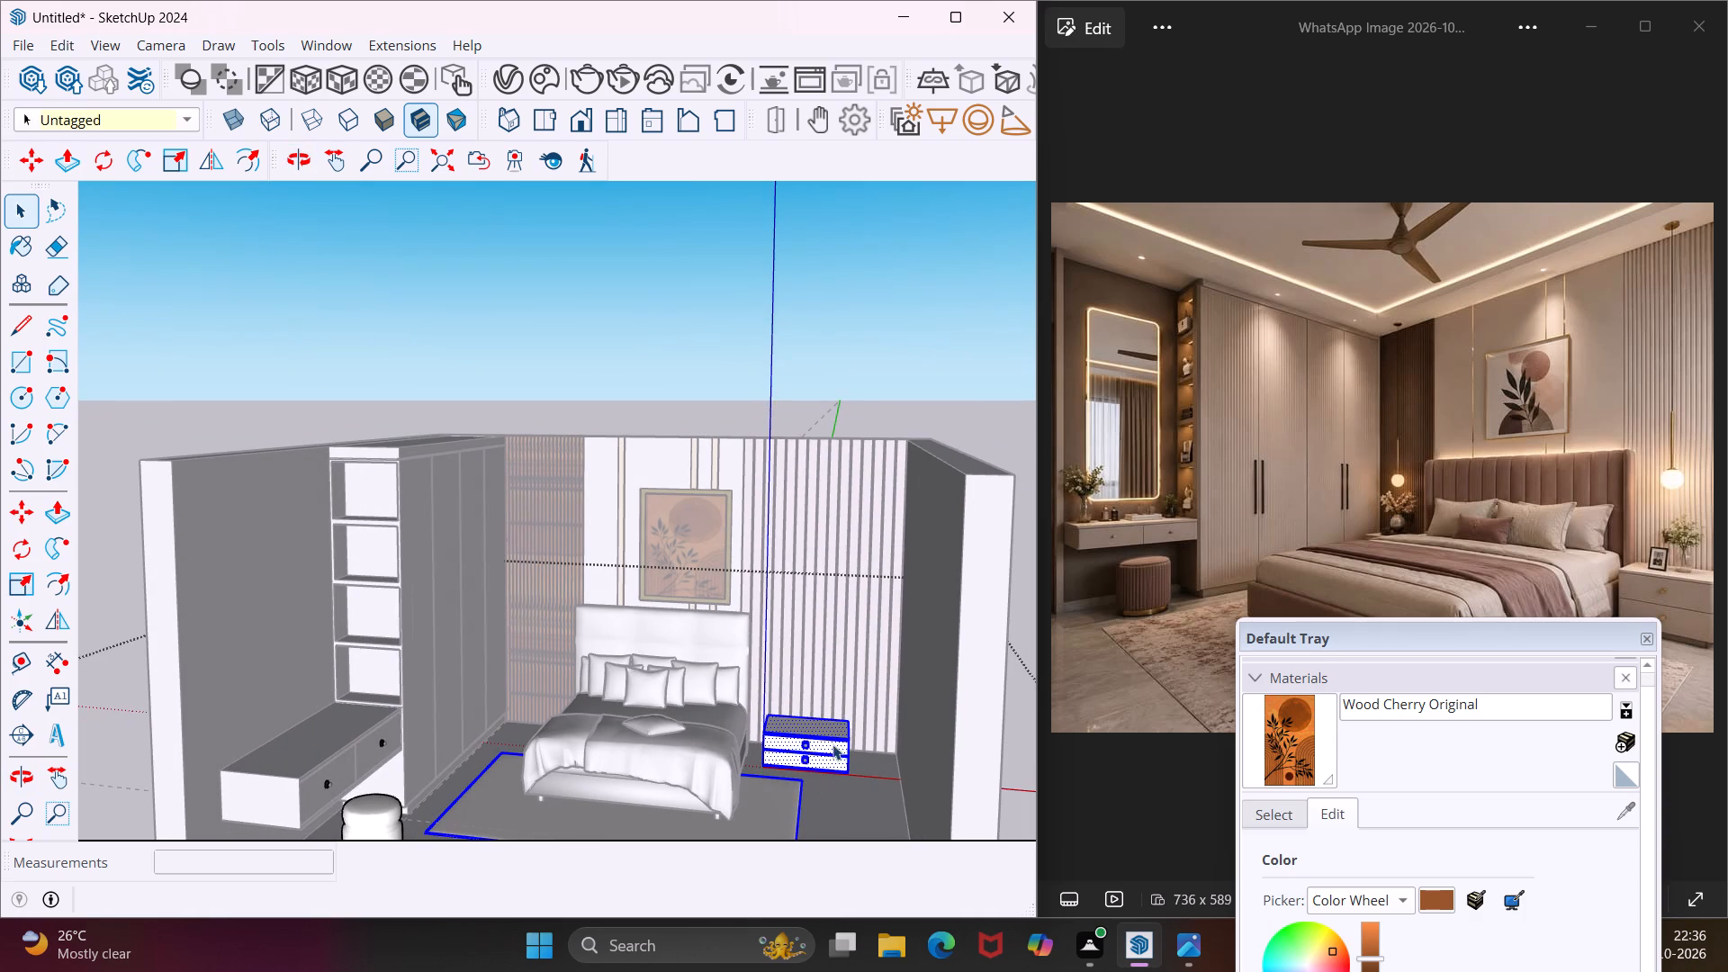
pyautogui.moveTo(832, 744); pyautogui.dragTo(874, 856, button='middle')
pyautogui.doubleClick(827, 723)
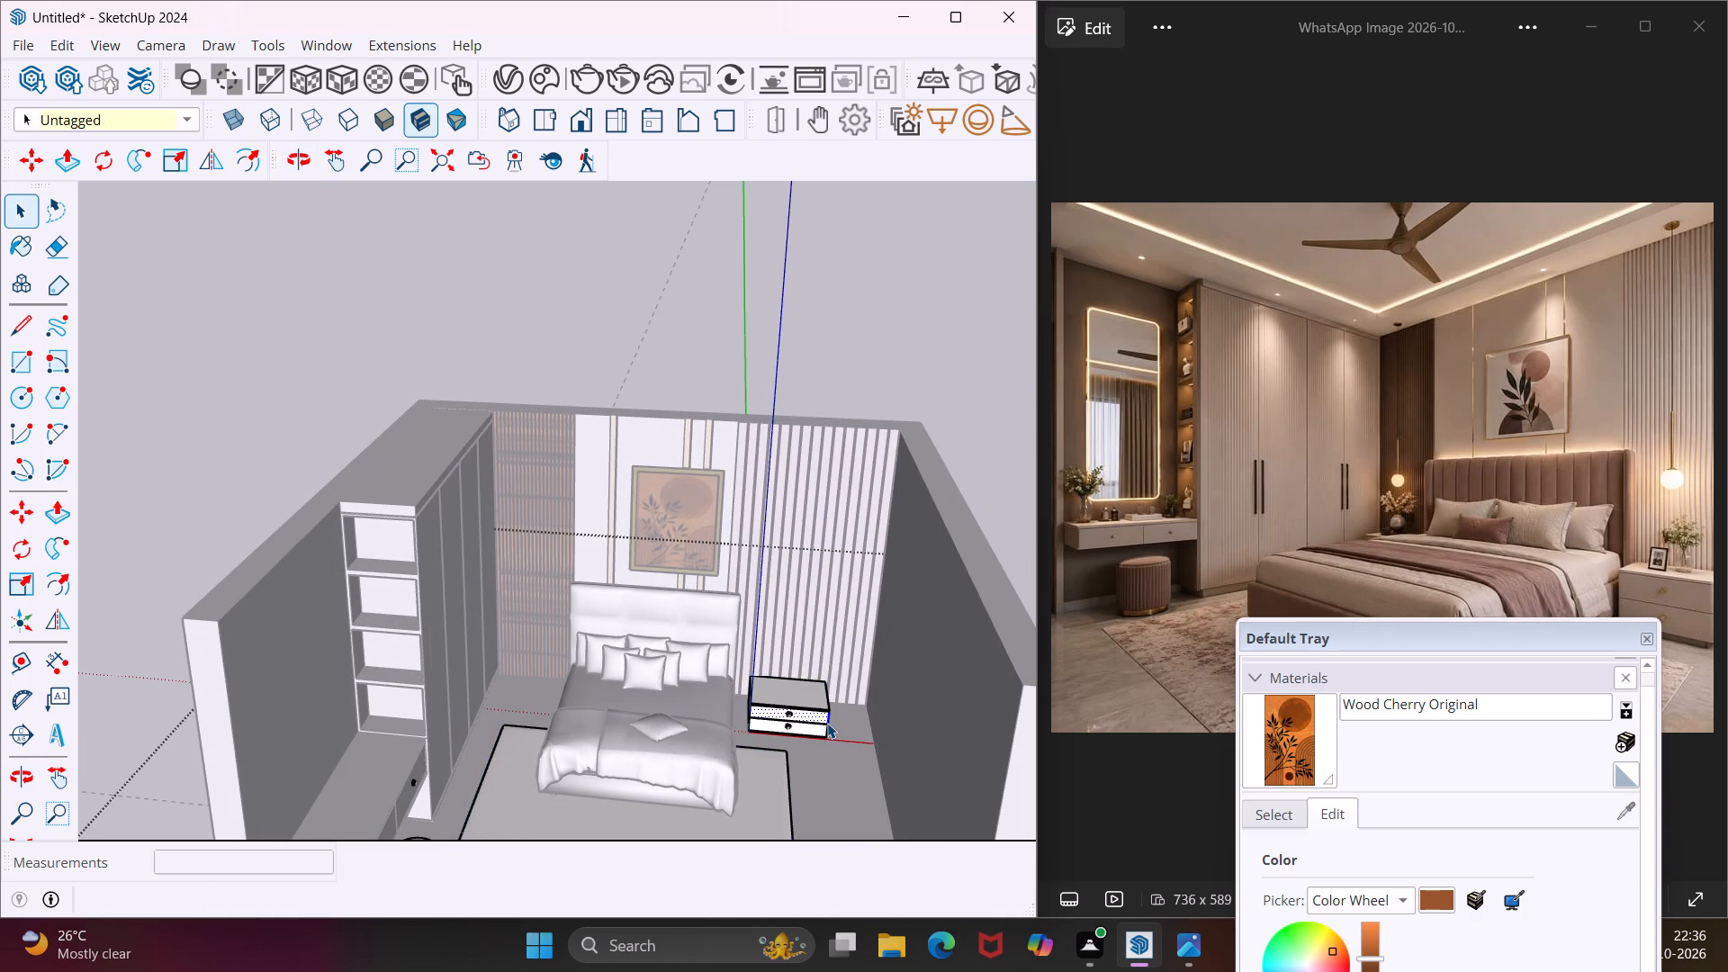
pyautogui.moveTo(862, 660); pyautogui.dragTo(744, 742)
pyautogui.moveTo(744, 742); pyautogui.dragTo(738, 742)
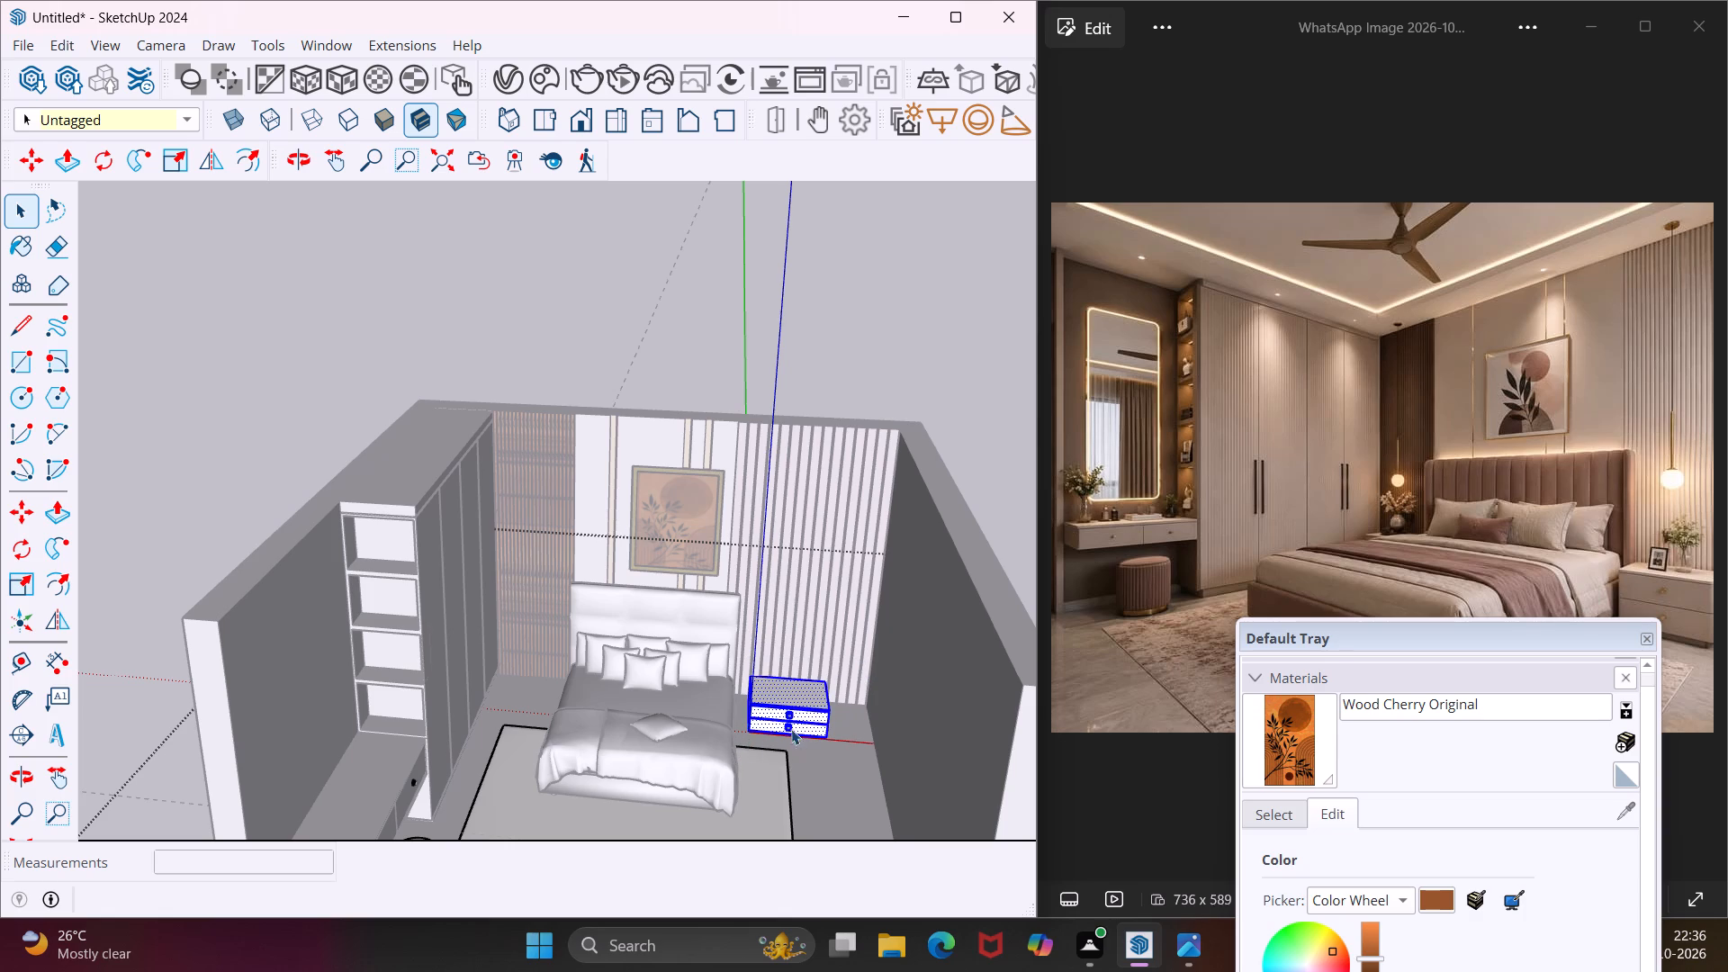
pyautogui.press('m')
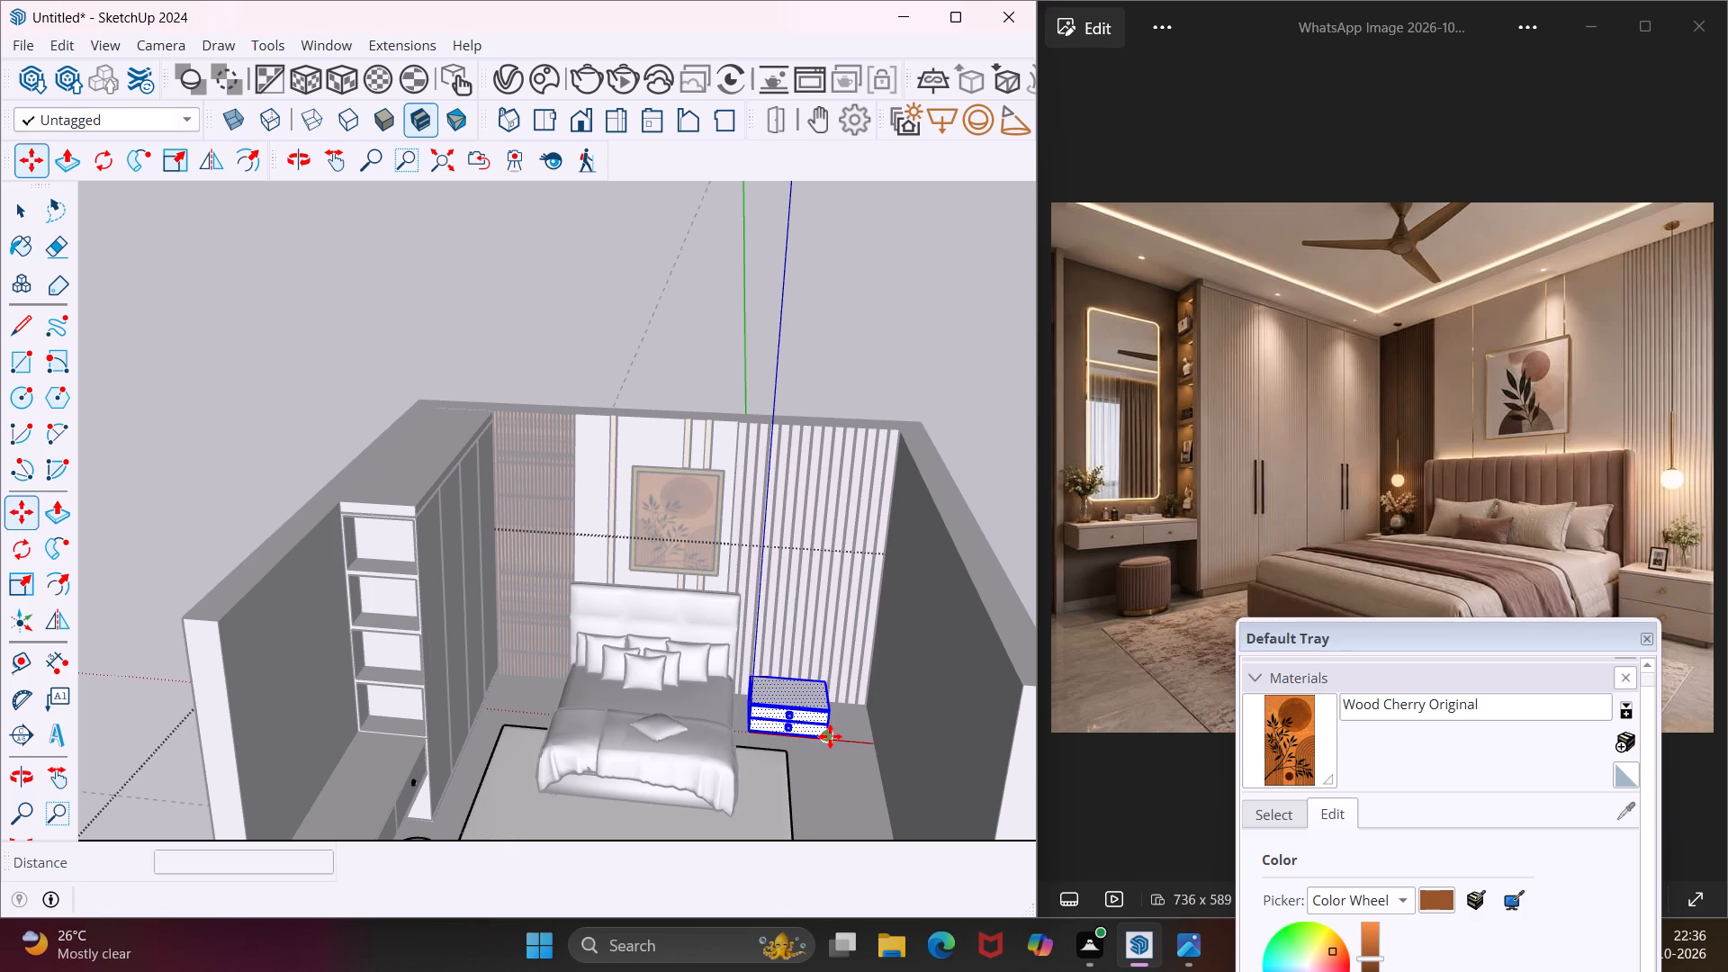
pyautogui.click(830, 737)
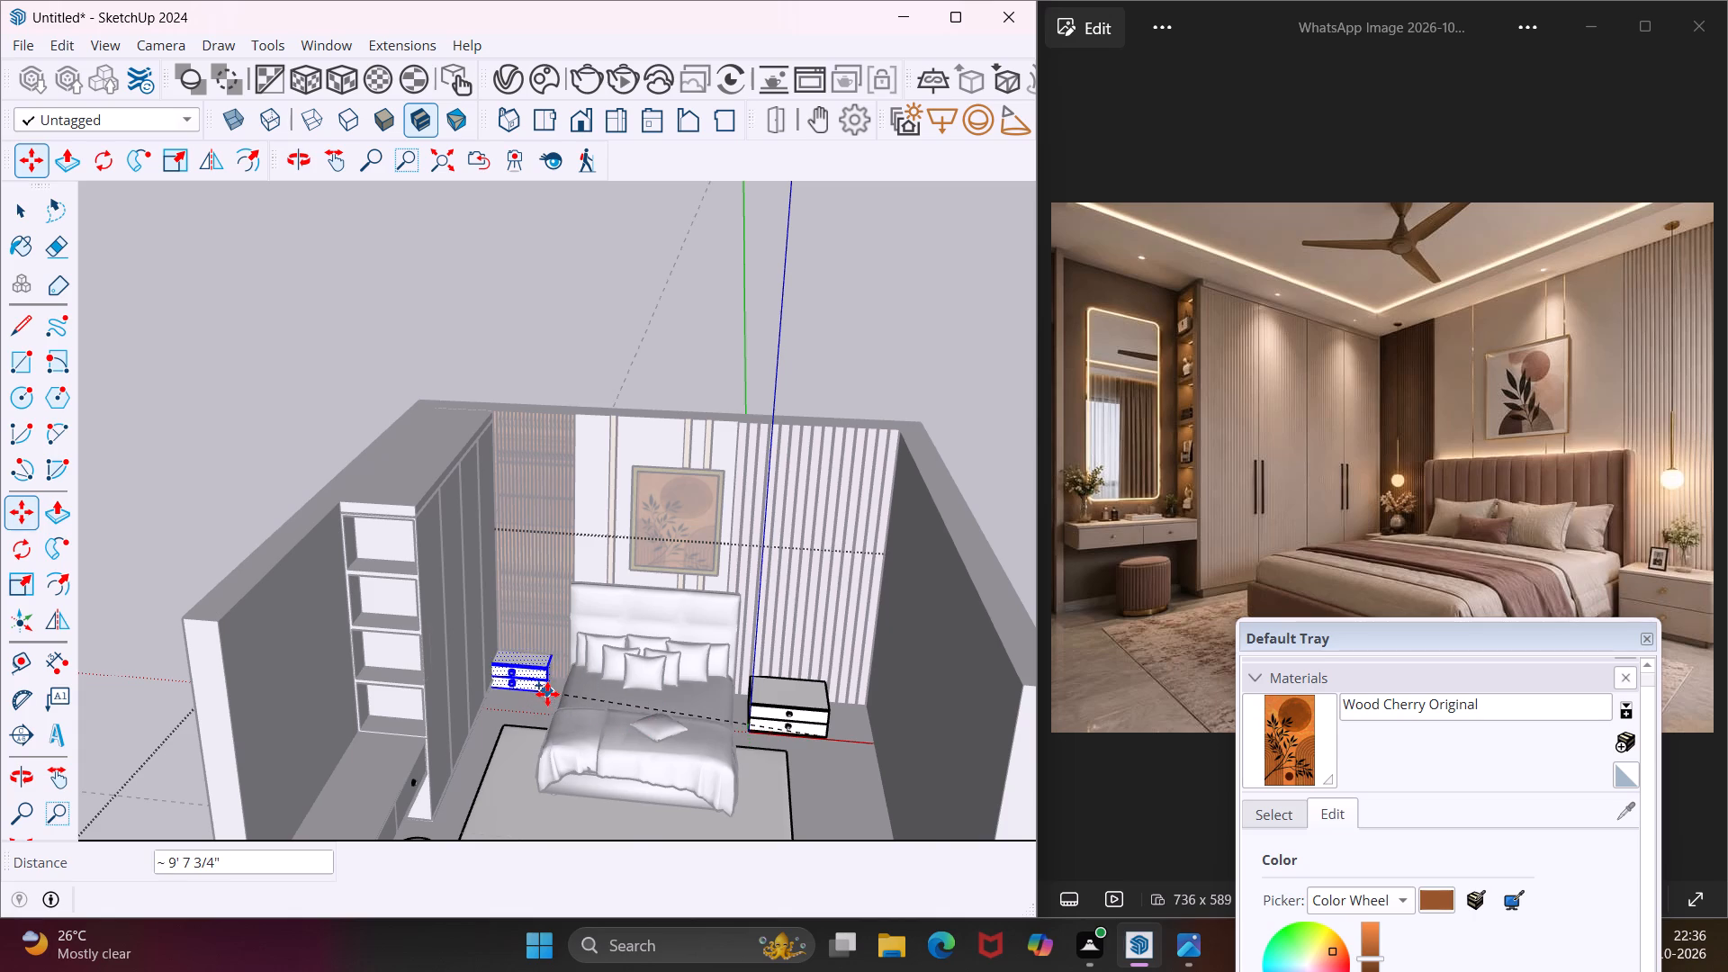
pyautogui.scroll(8, 546, 694)
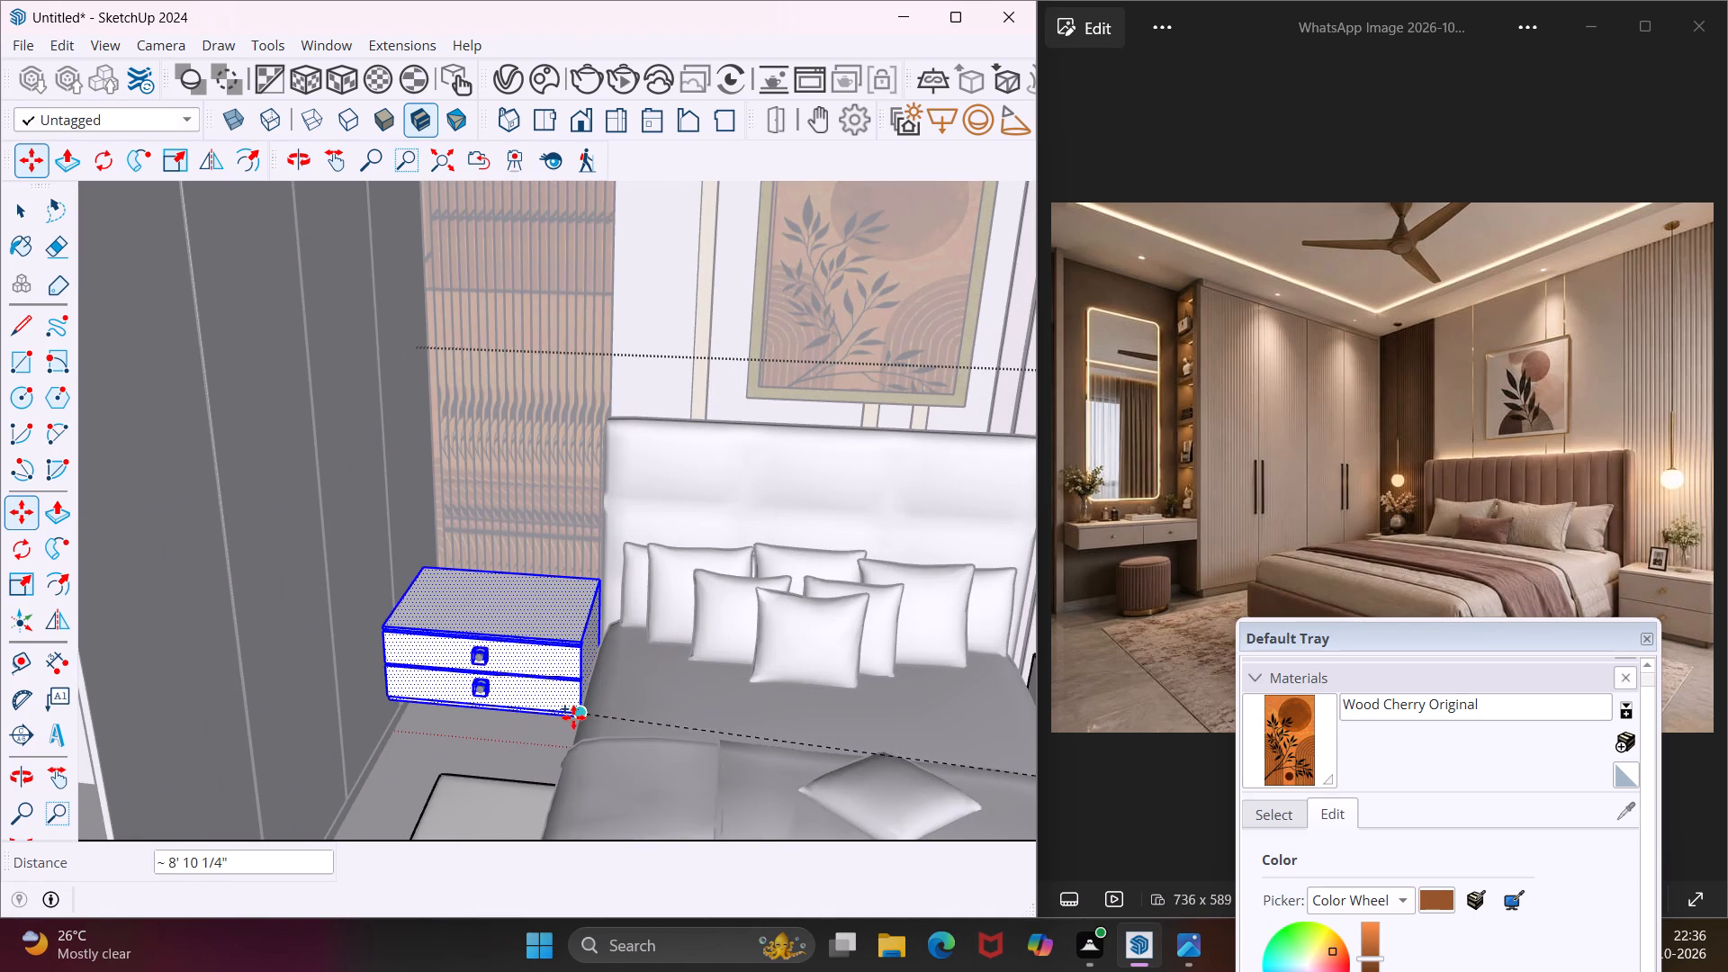
pyautogui.moveTo(573, 717); pyautogui.dragTo(742, 555, button='middle')
pyautogui.scroll(1, 636, 692)
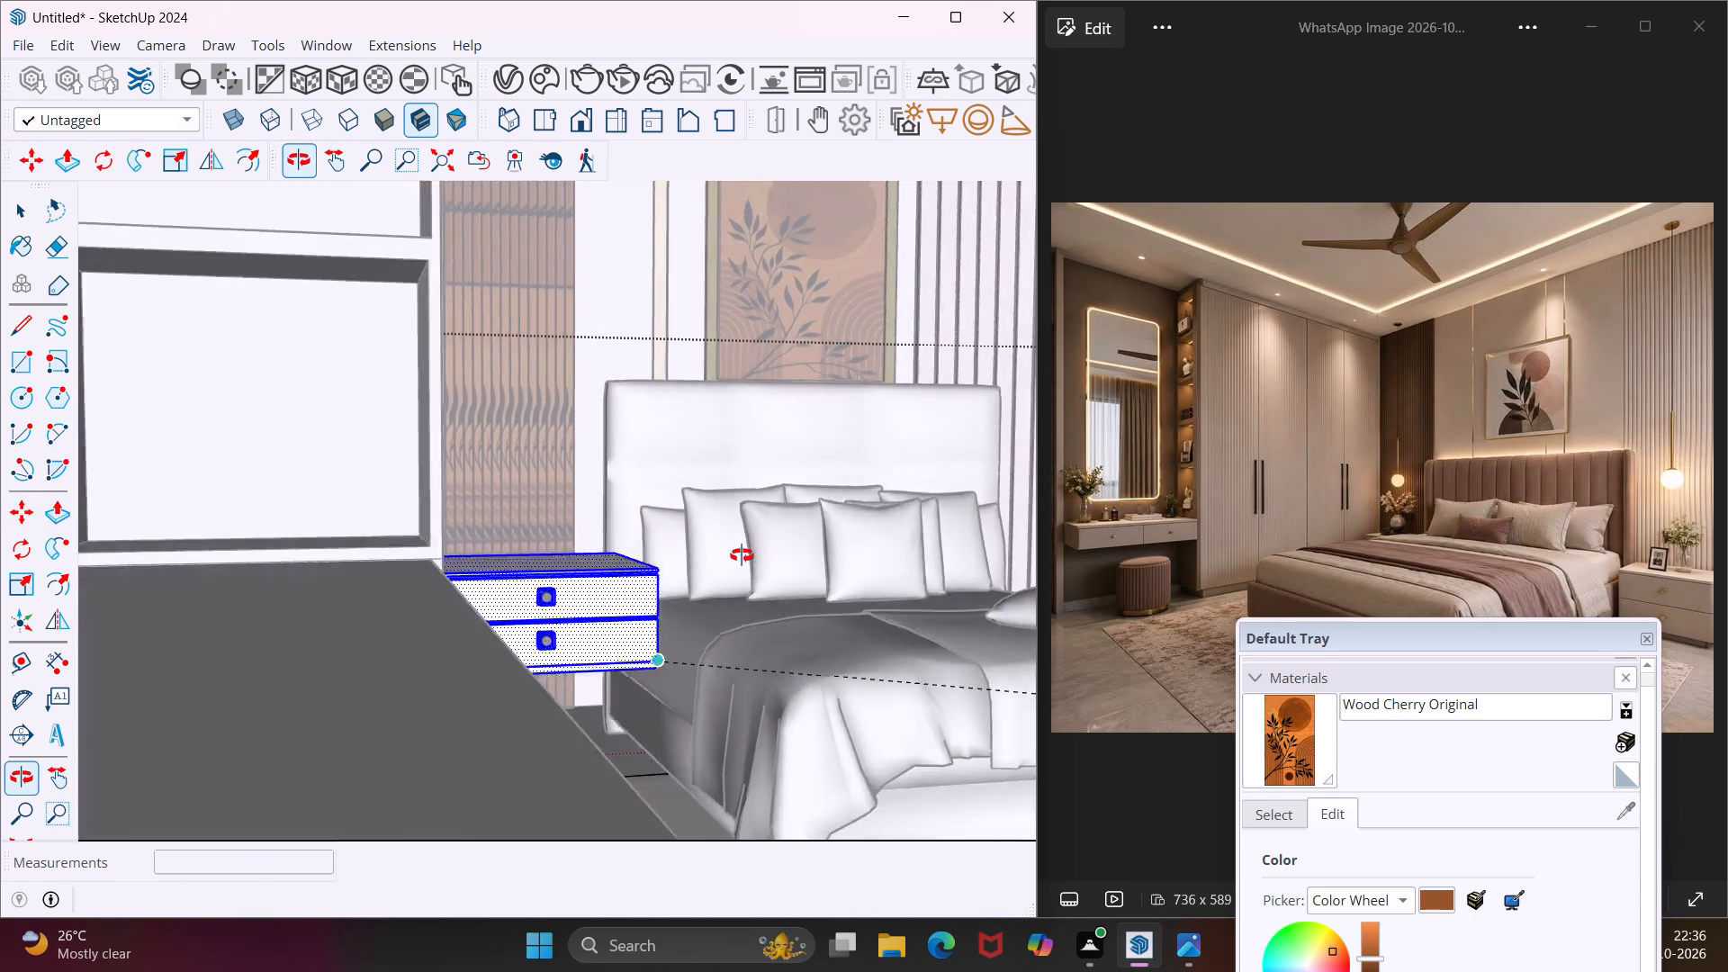
pyautogui.moveTo(742, 555); pyautogui.dragTo(701, 564, button='middle')
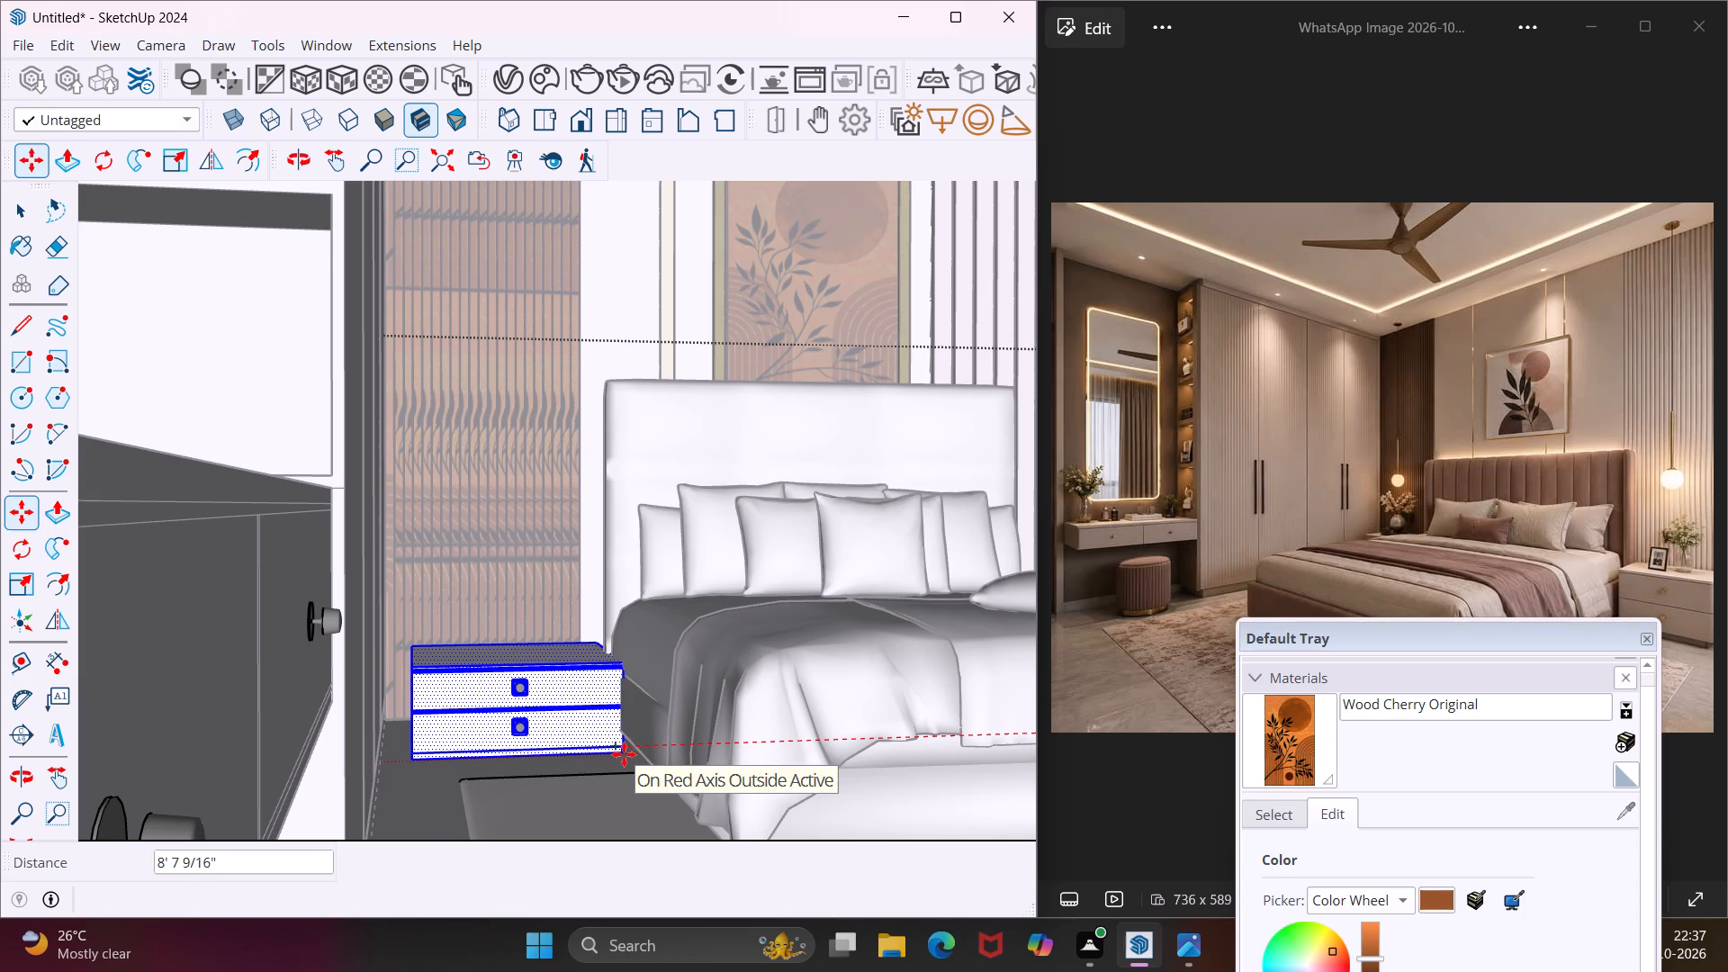
pyautogui.scroll(7, 624, 754)
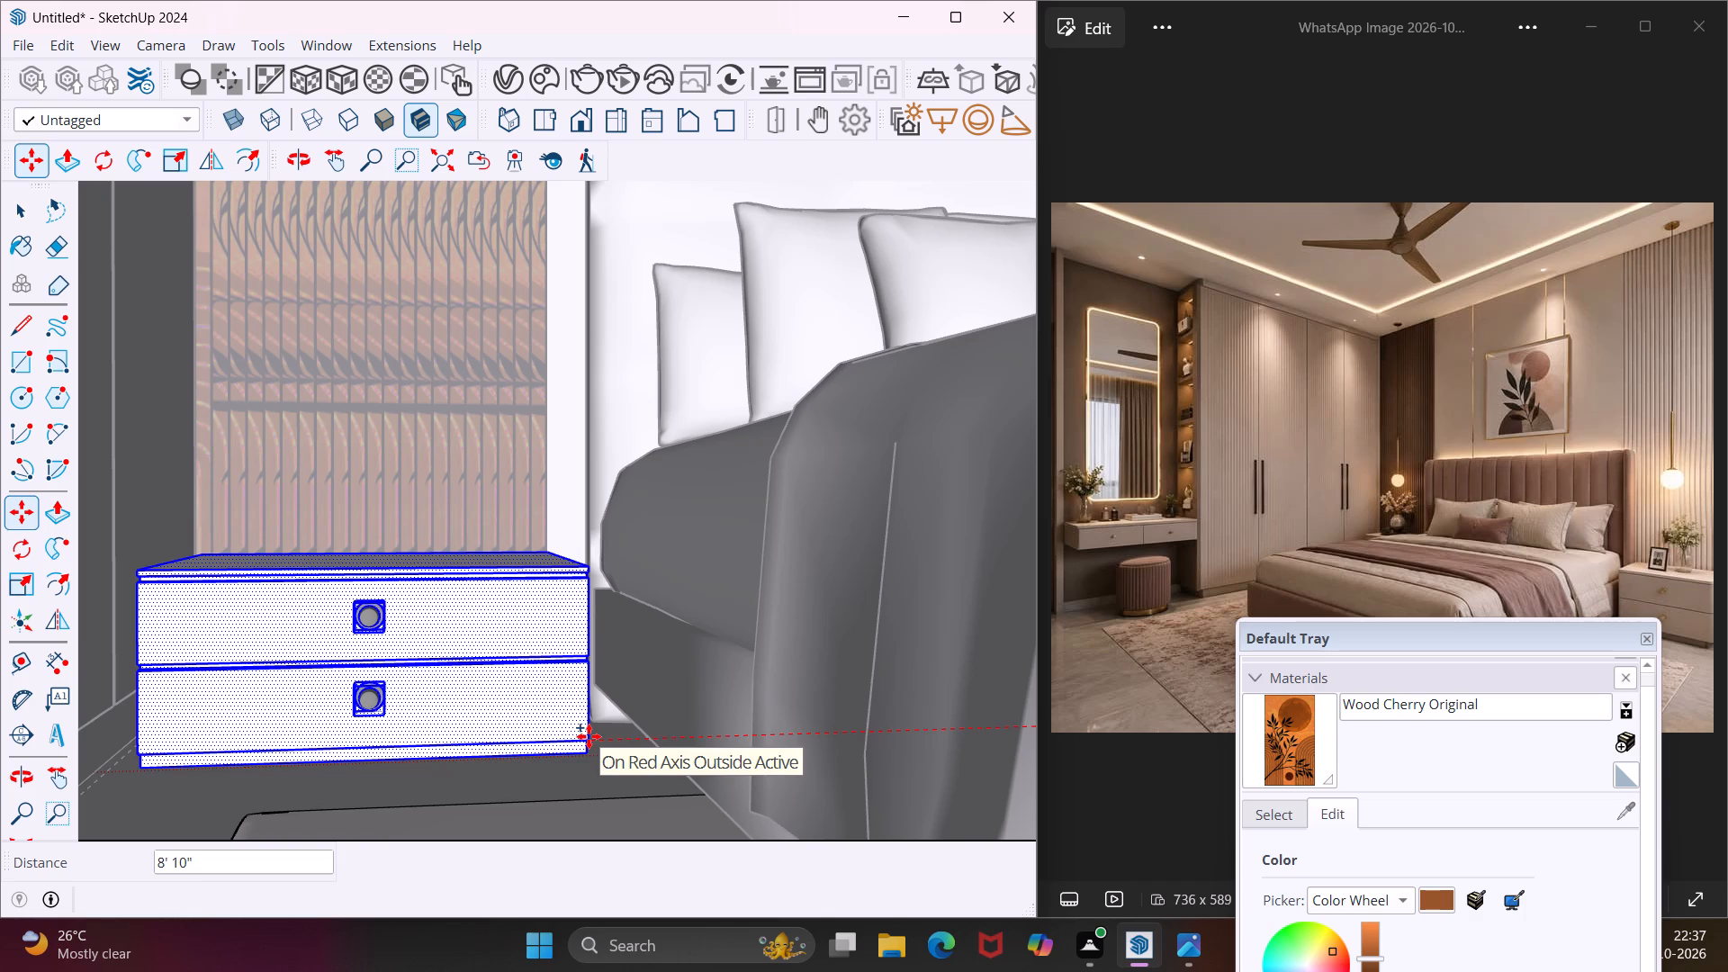
pyautogui.click(589, 736)
pyautogui.moveTo(589, 736); pyautogui.dragTo(499, 858, button='middle')
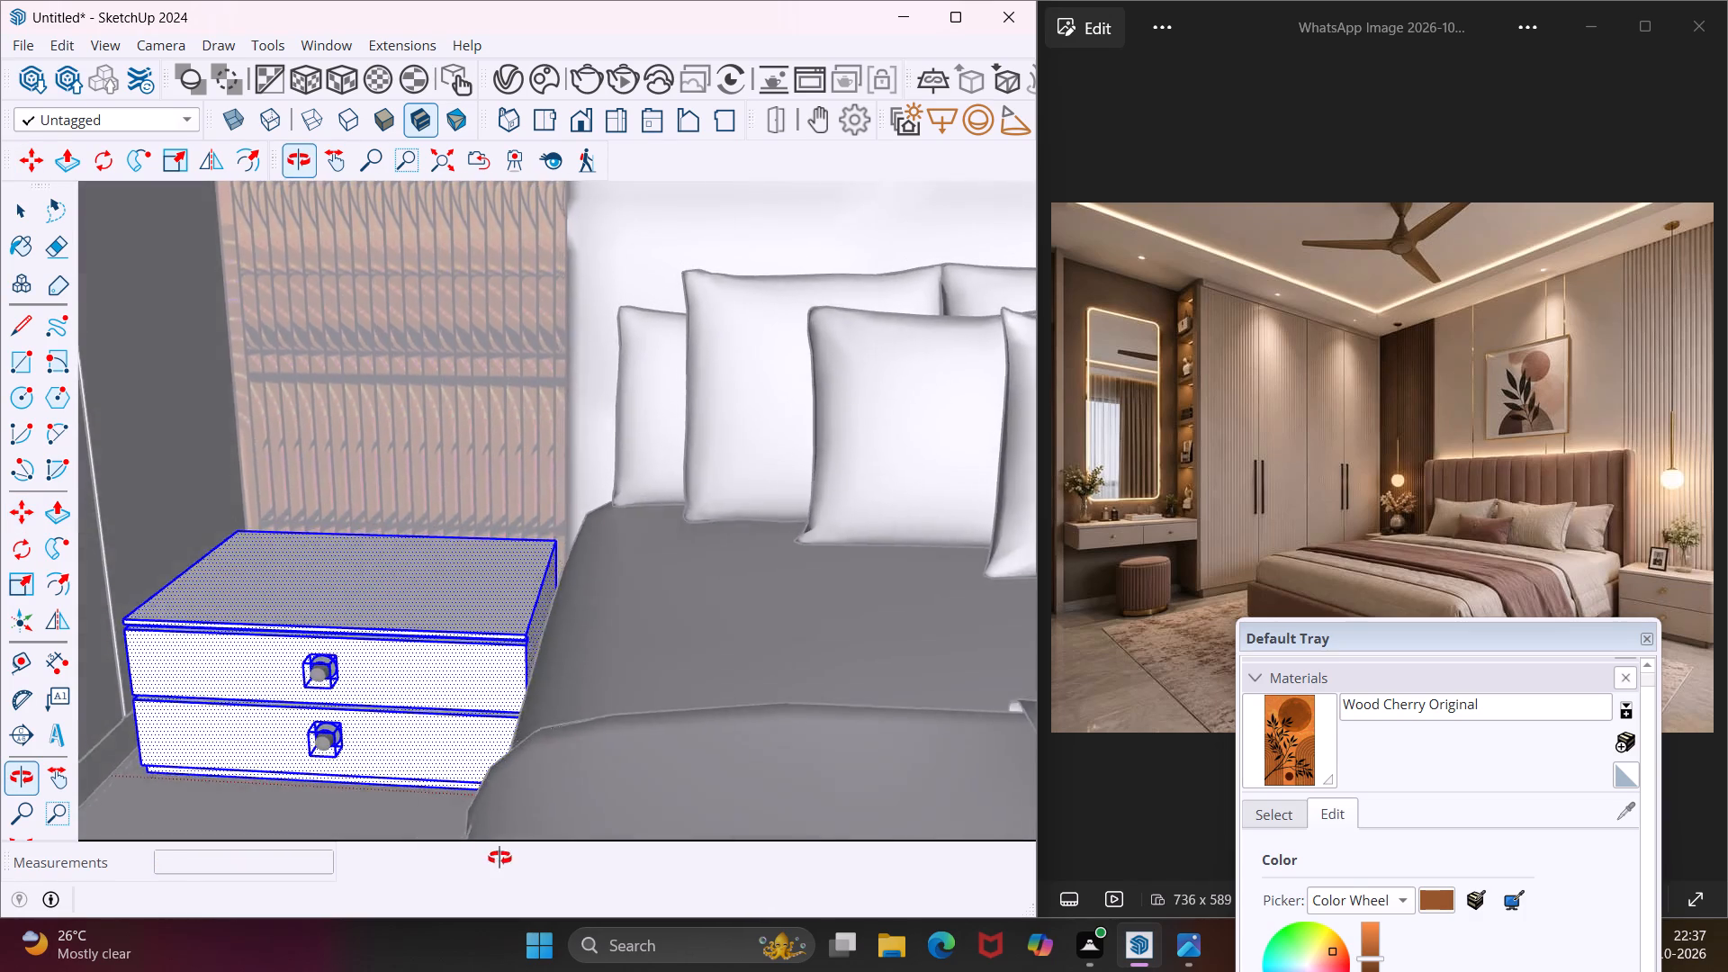
pyautogui.moveTo(499, 858); pyautogui.dragTo(622, 883, button='middle')
pyautogui.scroll(-3, 601, 794)
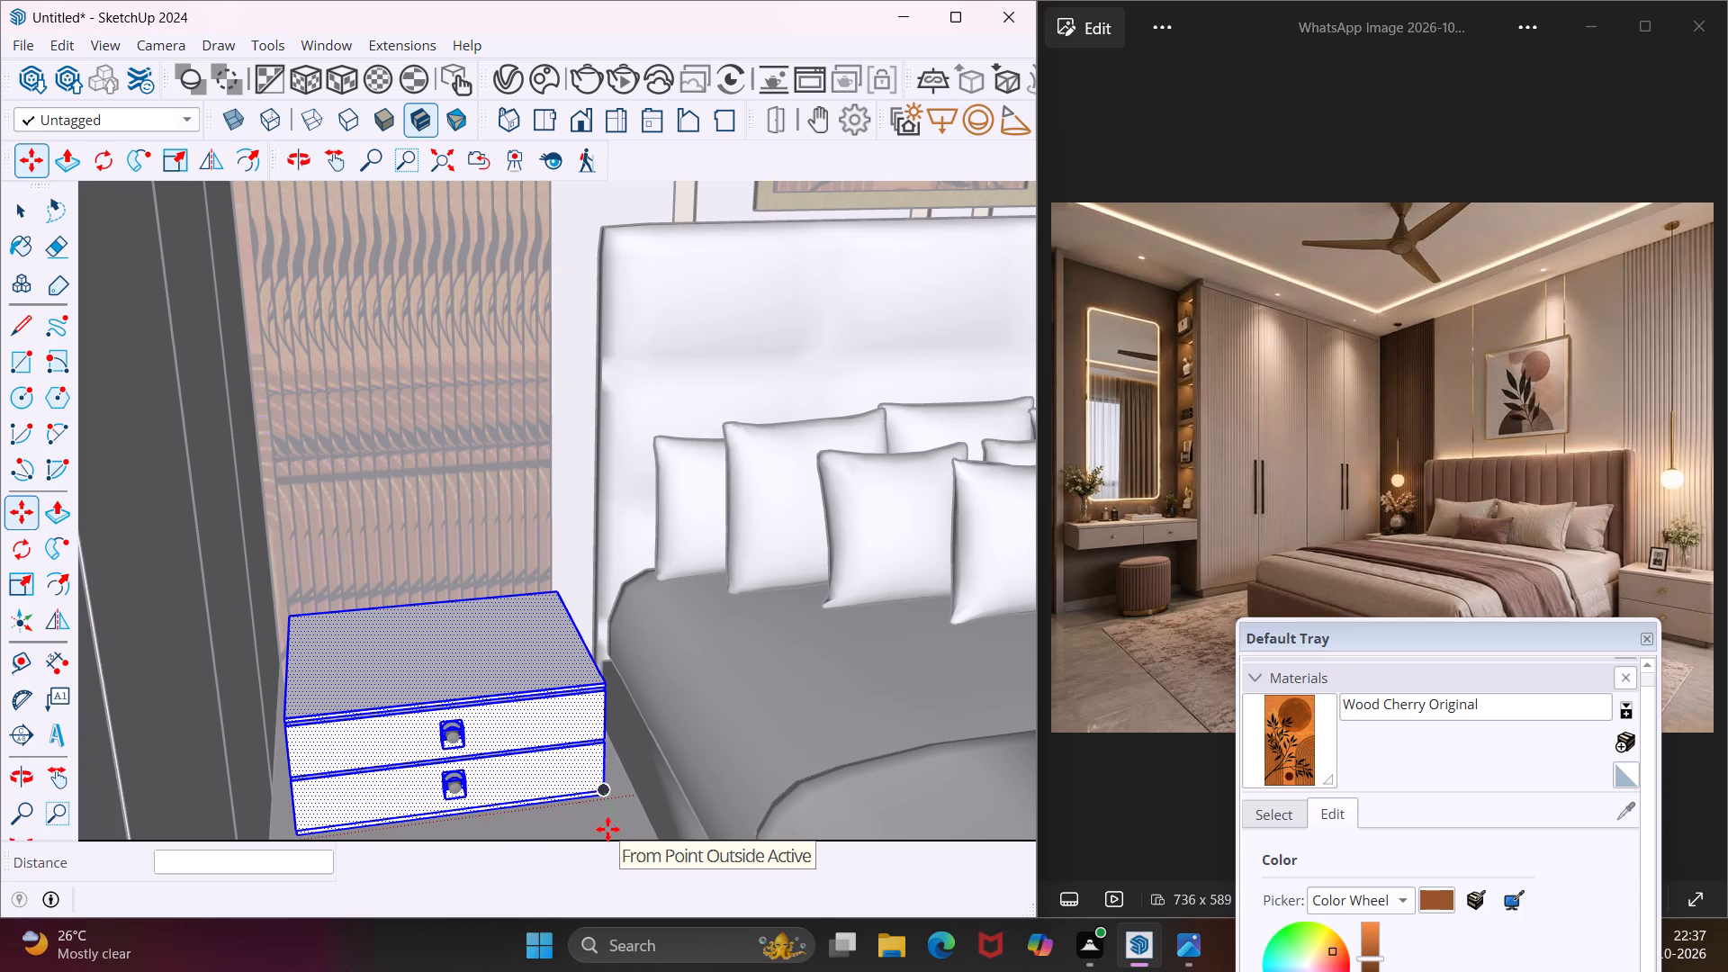
pyautogui.press('Escape')
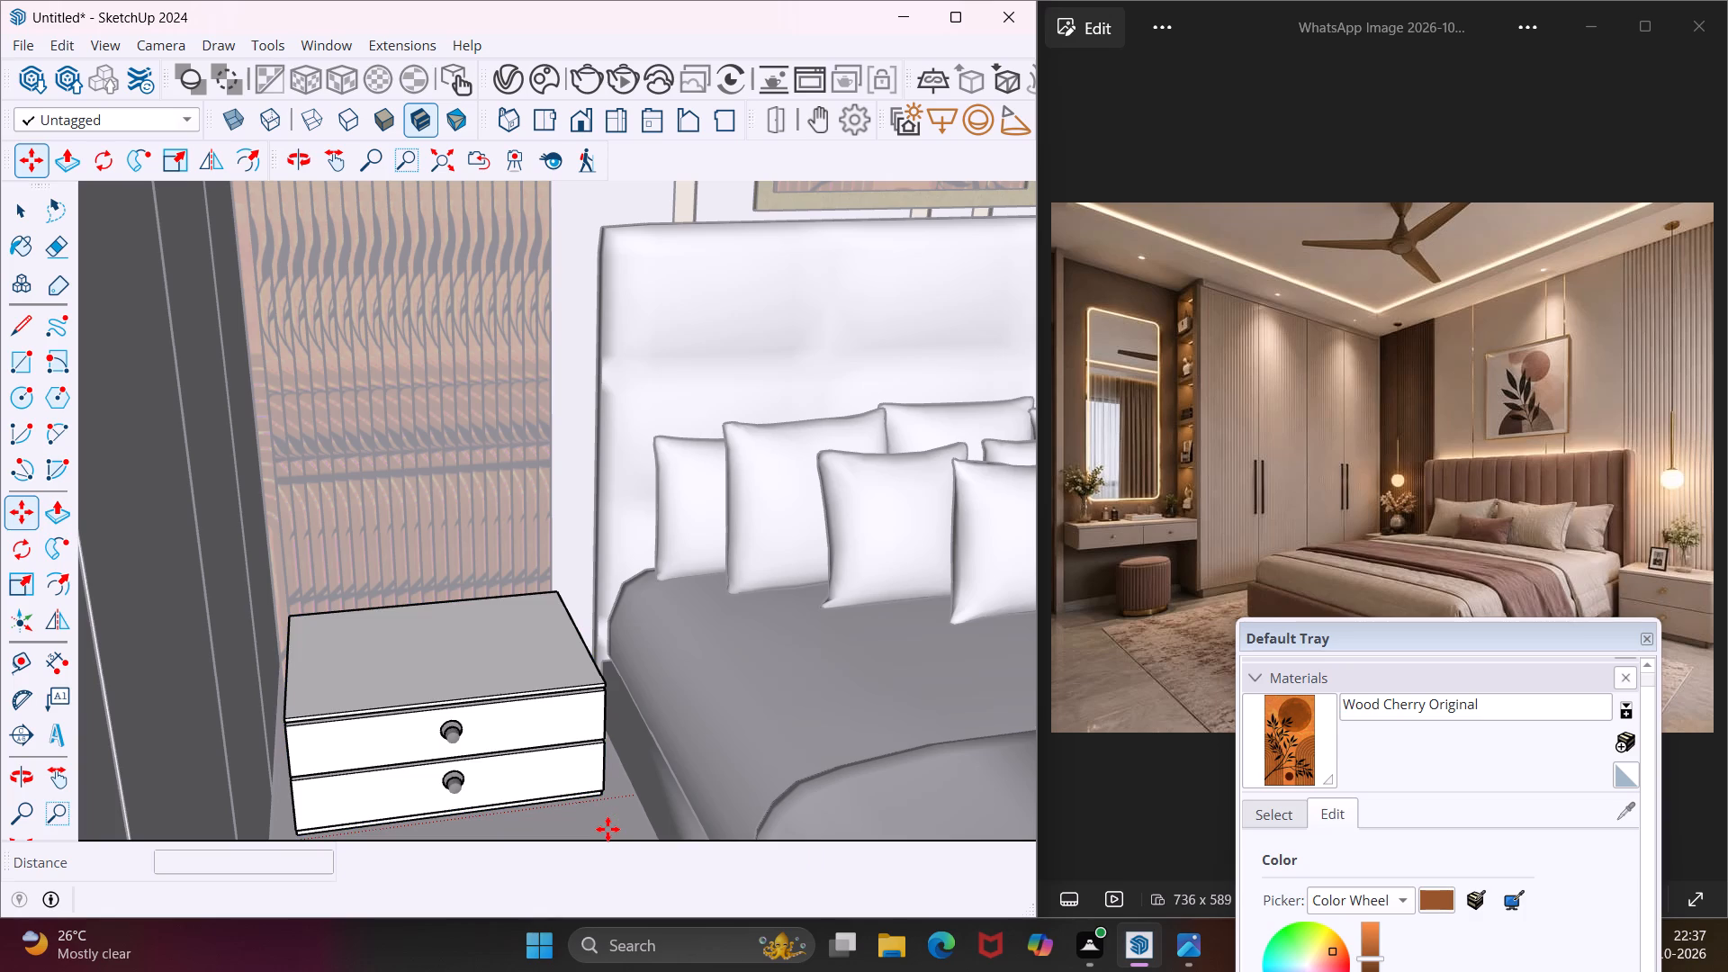
pyautogui.scroll(-6, 558, 668)
pyautogui.moveTo(555, 668); pyautogui.dragTo(501, 660, button='middle')
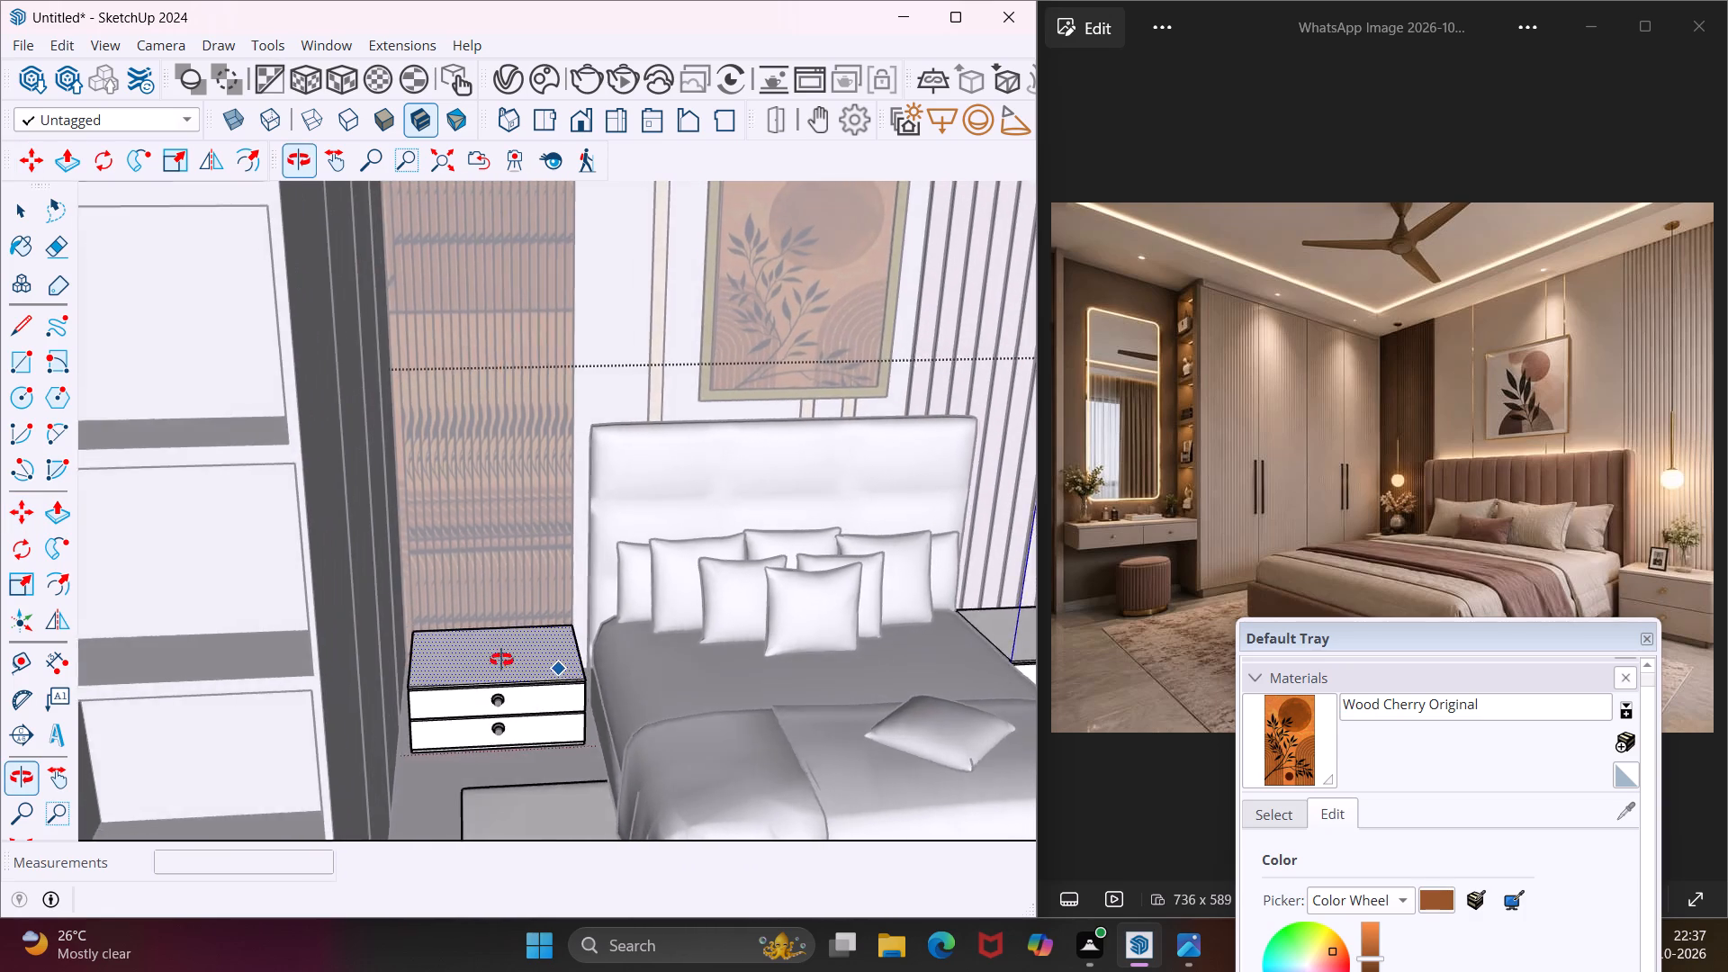
pyautogui.moveTo(501, 660); pyautogui.dragTo(472, 653, button='middle')
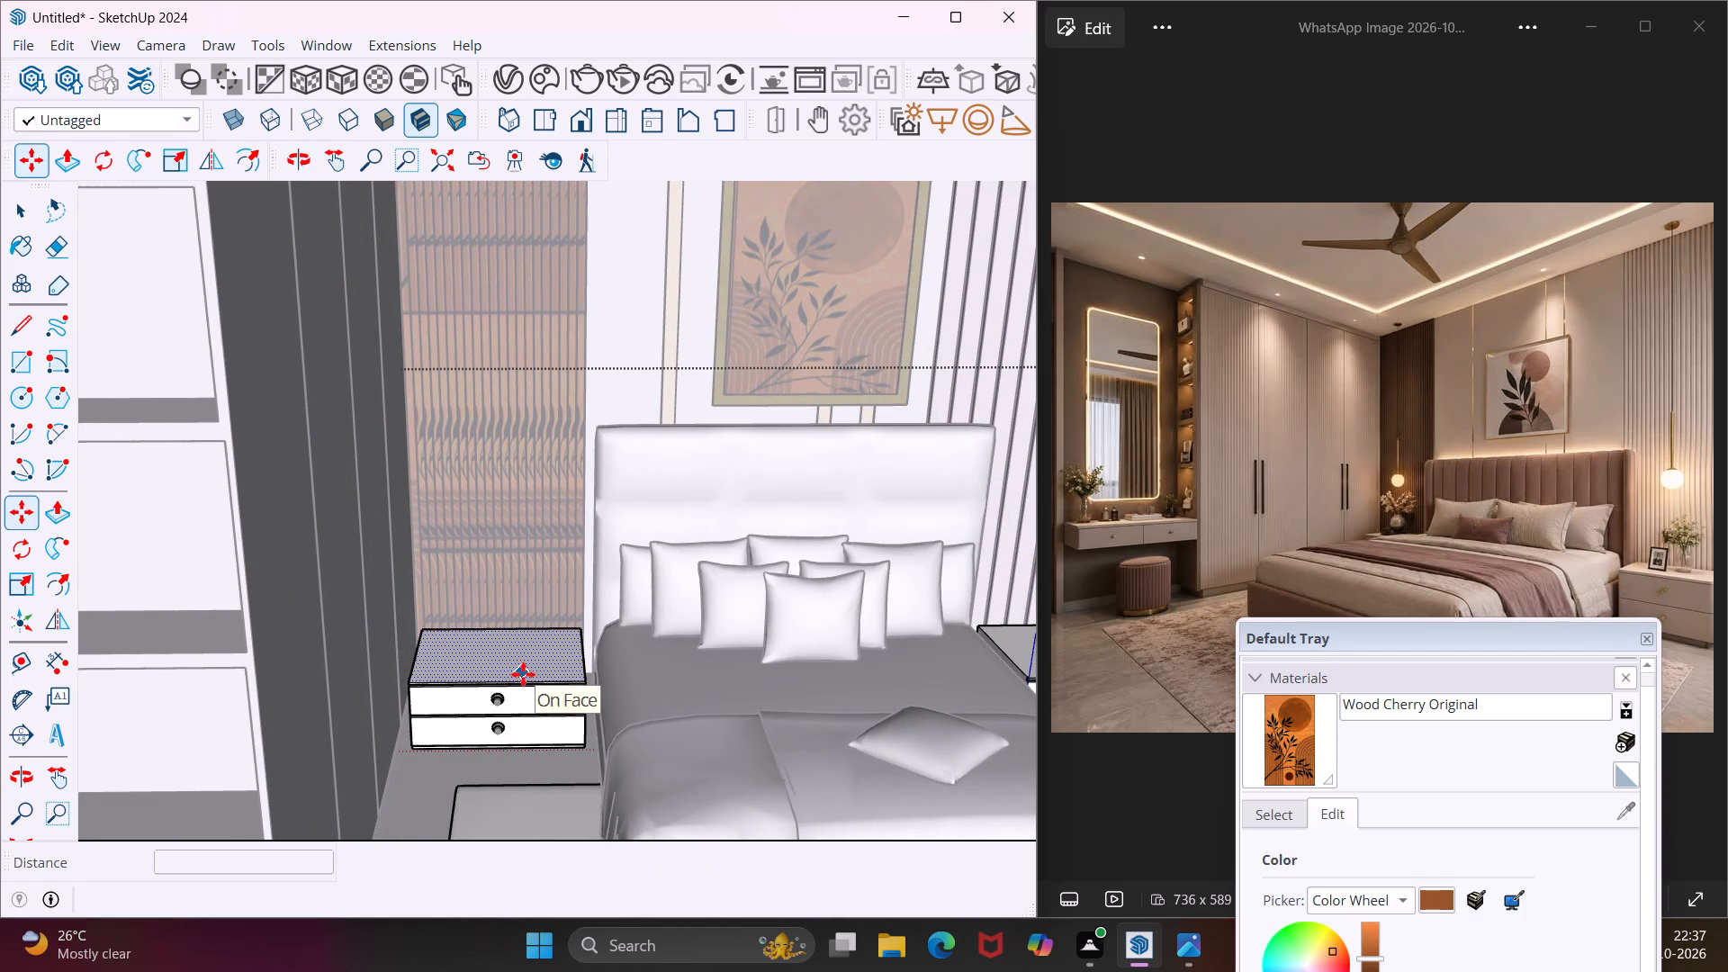
pyautogui.press('Escape')
pyautogui.press('space')
pyautogui.scroll(-11, 507, 591)
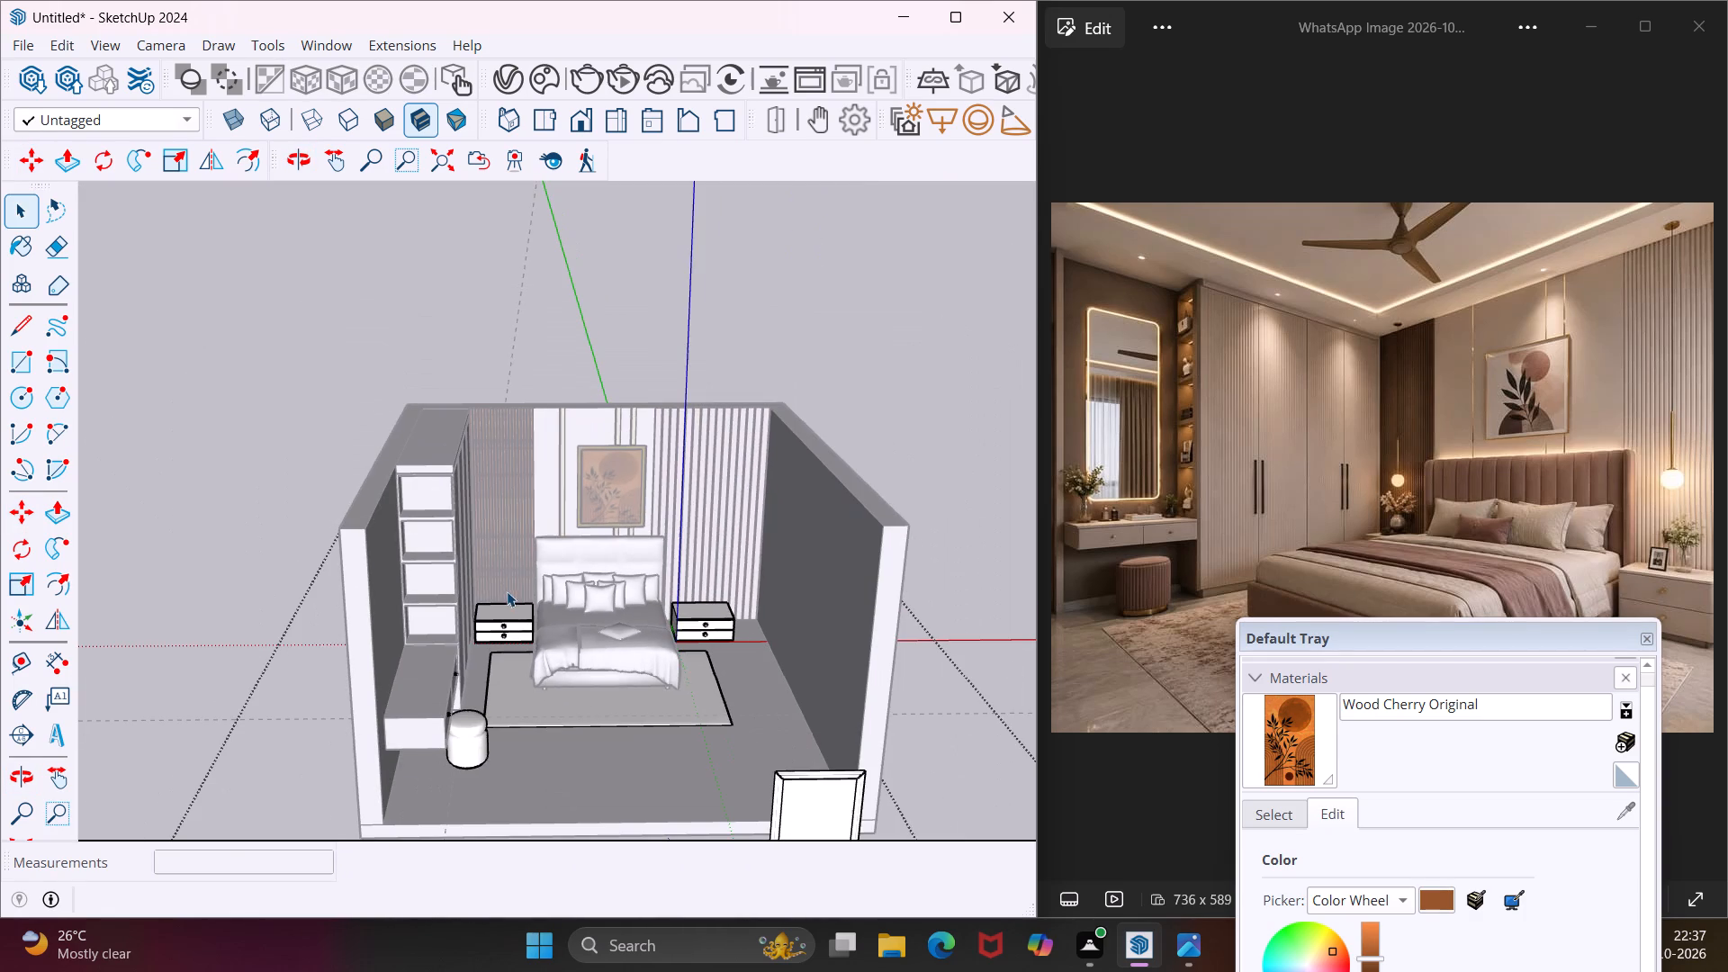
# Close the open nightstand group and delete all construction guides from the model.
pyautogui.click(922, 757)
pyautogui.doubleClick(927, 752)
pyautogui.moveTo(742, 721); pyautogui.dragTo(579, 700, button='middle')
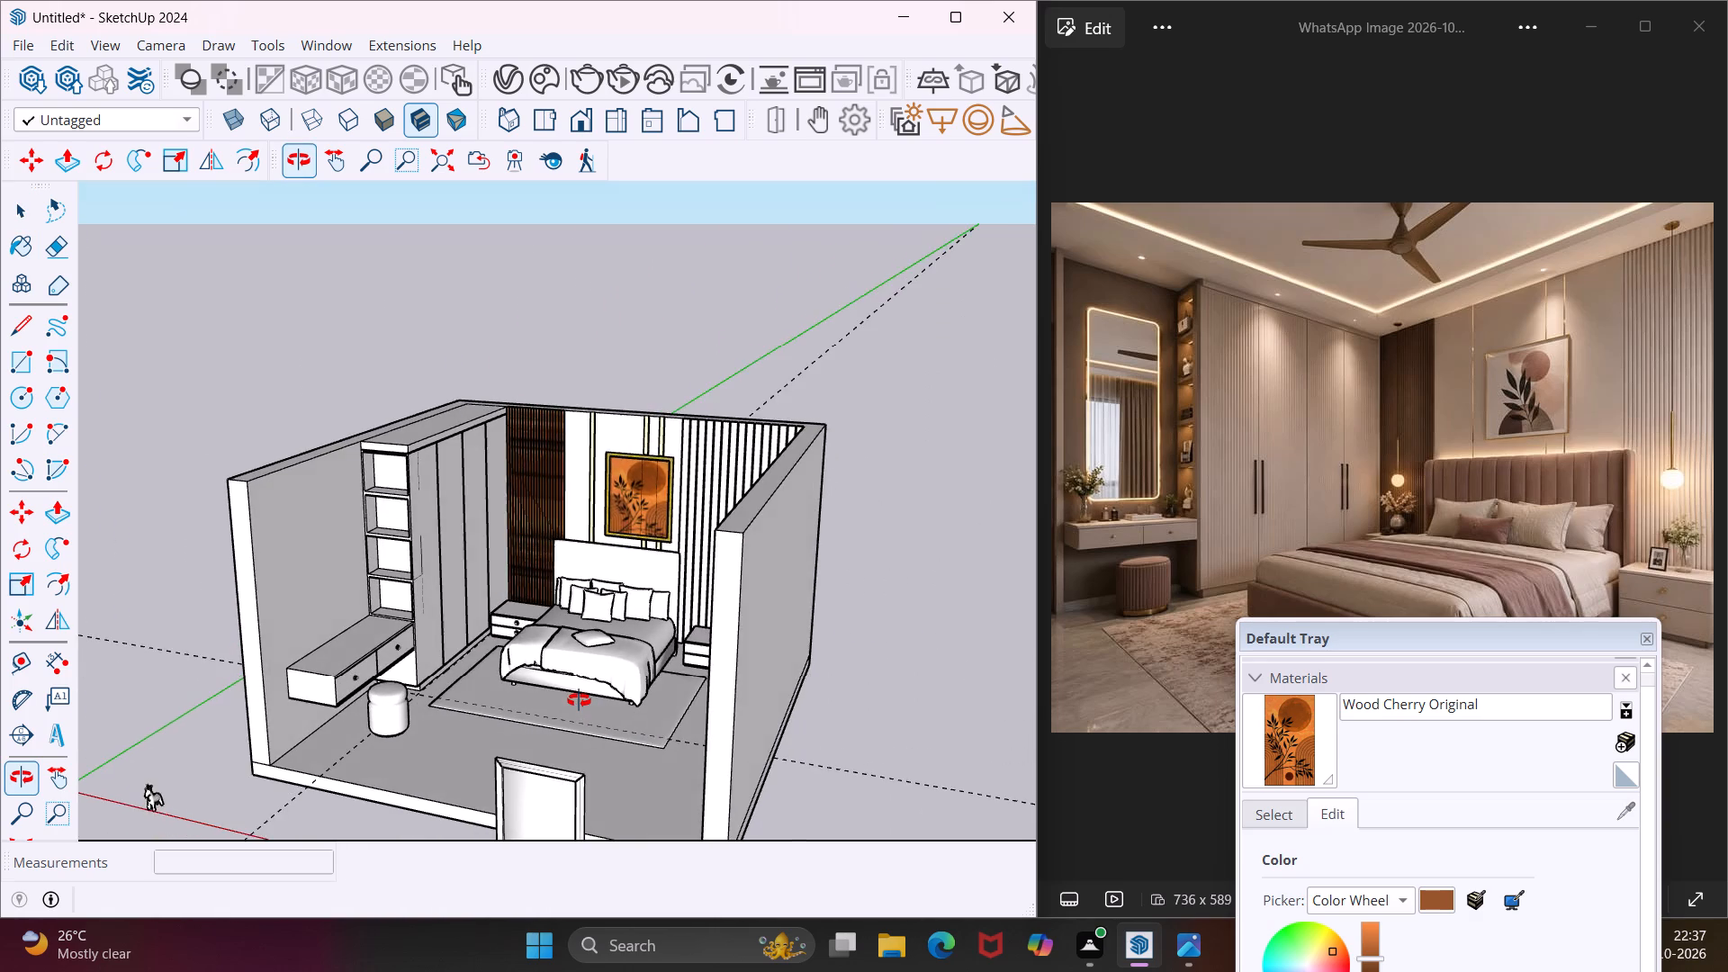
pyautogui.moveTo(579, 700); pyautogui.dragTo(551, 691, button='middle')
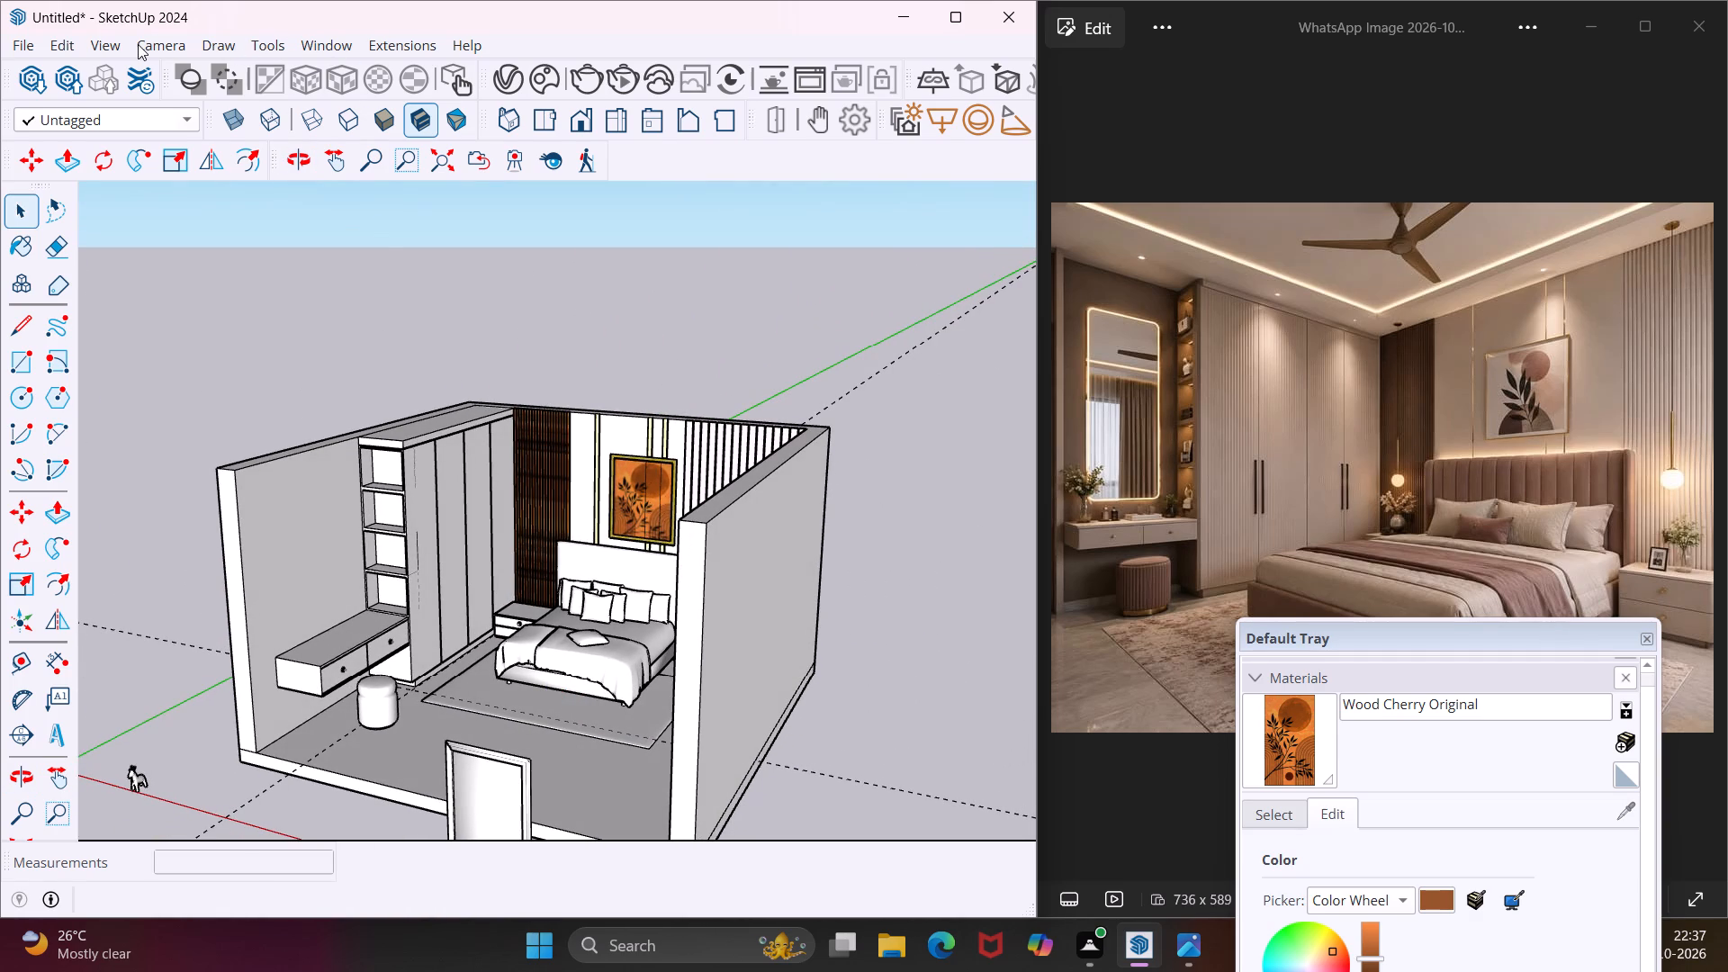
pyautogui.click(55, 44)
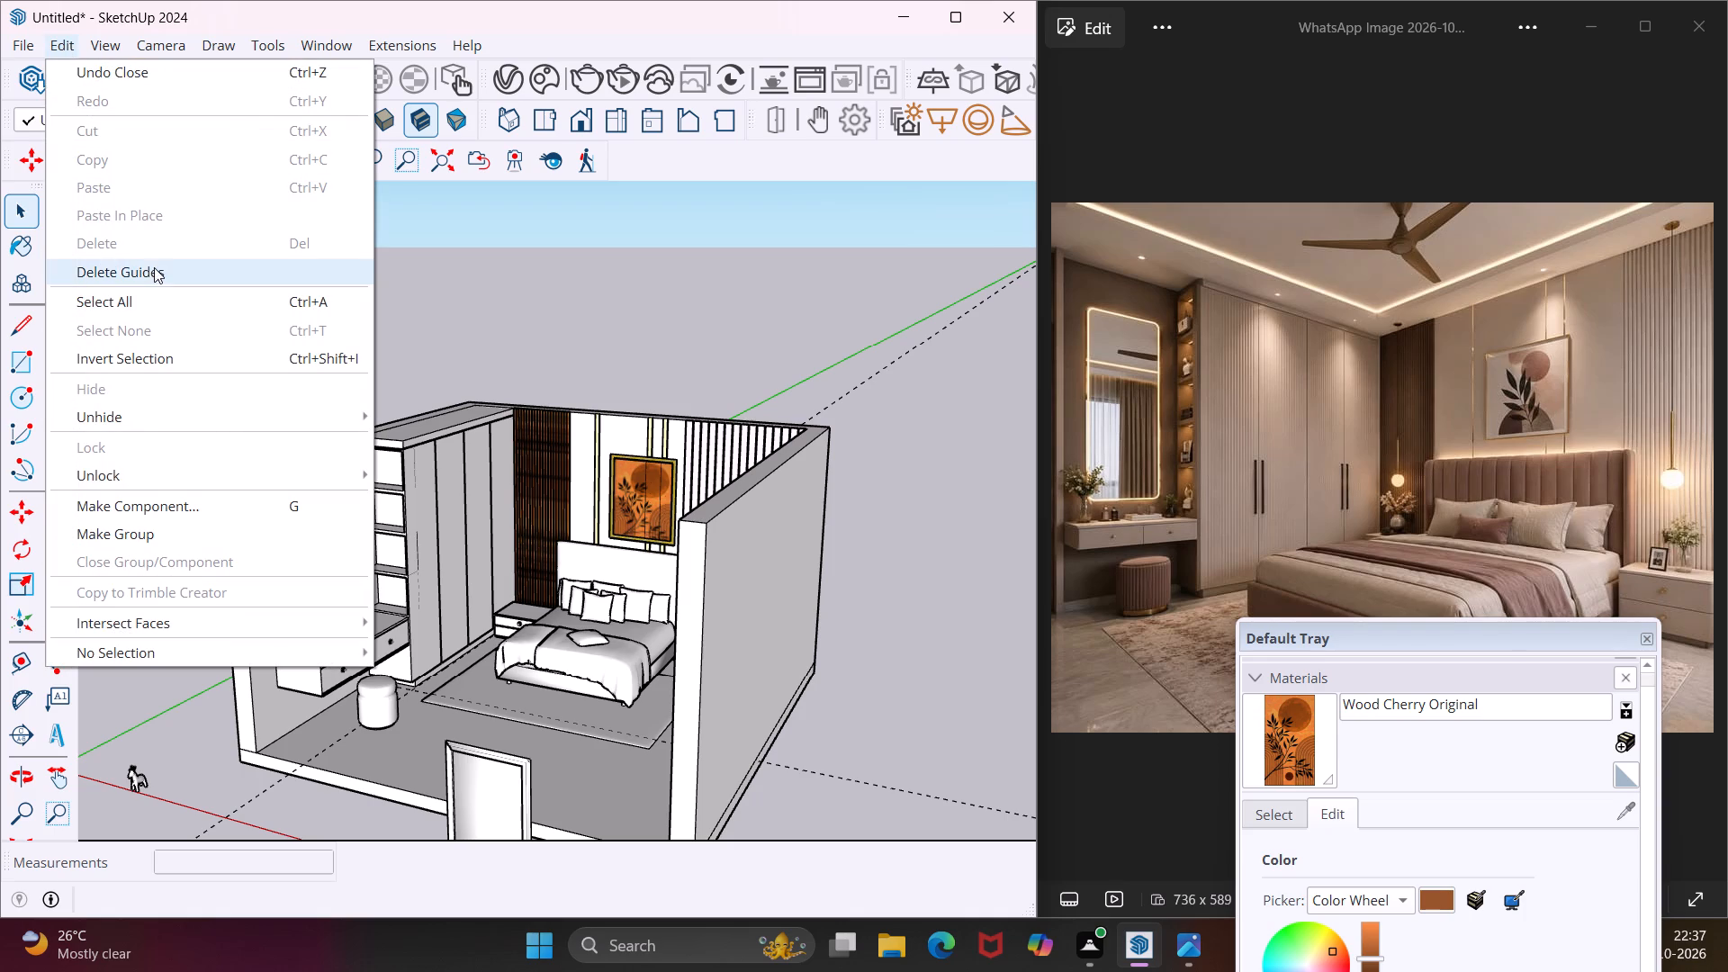
pyautogui.click(166, 279)
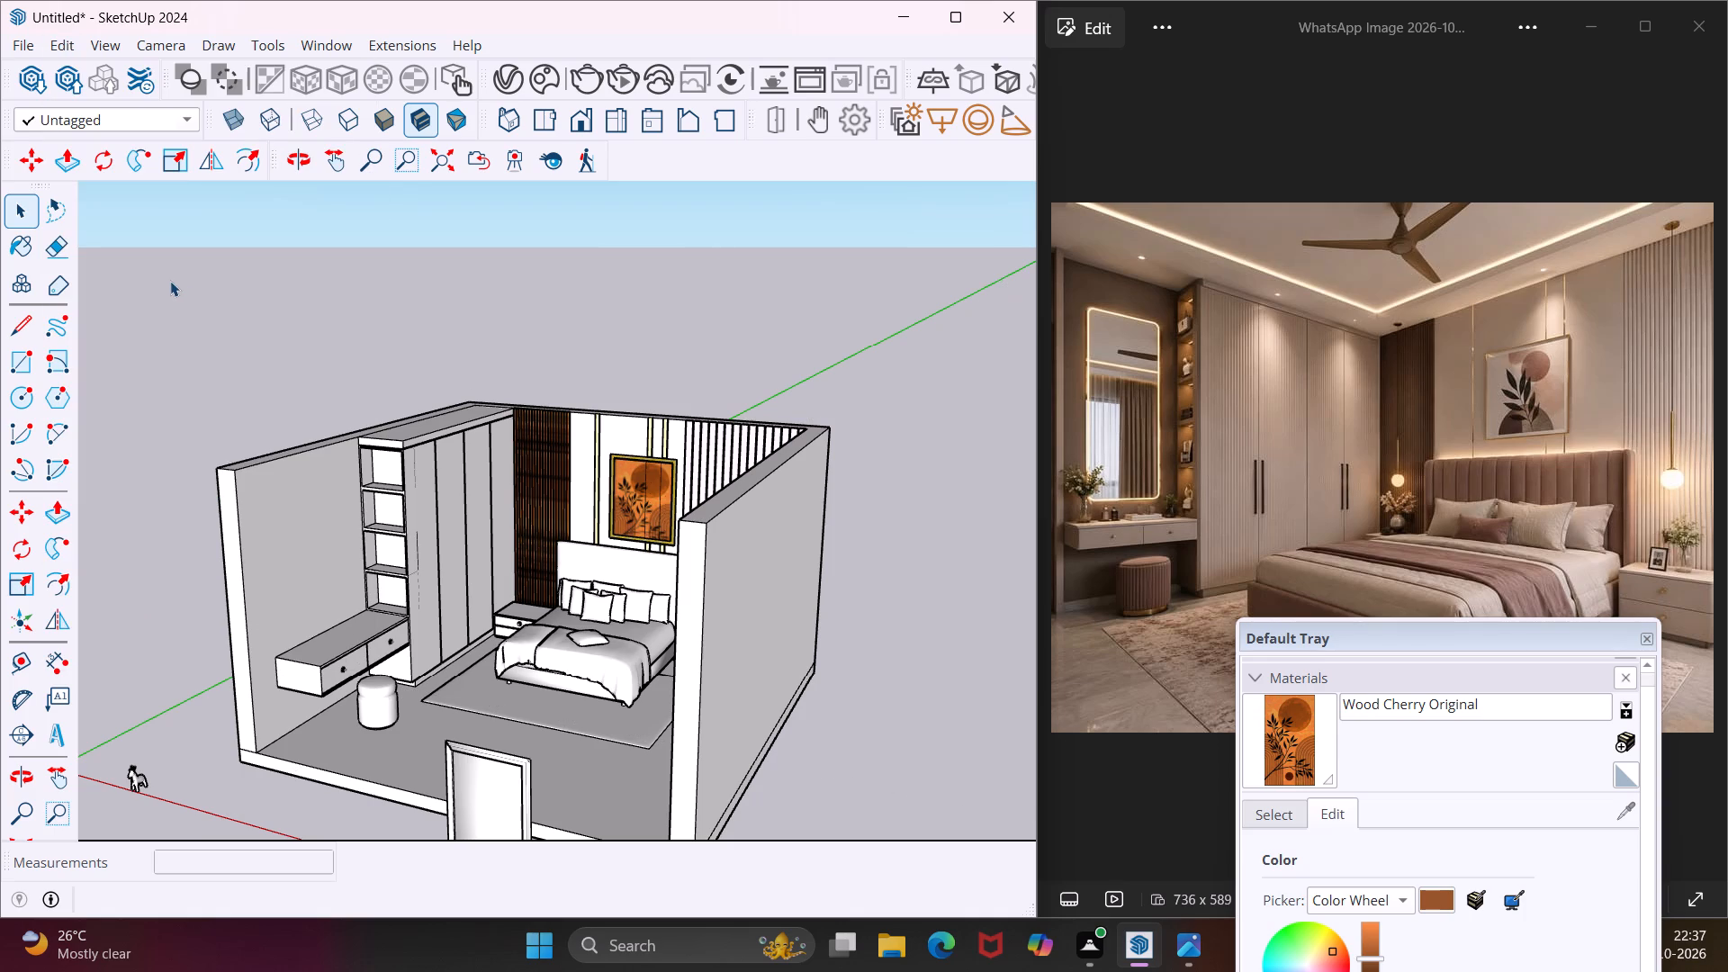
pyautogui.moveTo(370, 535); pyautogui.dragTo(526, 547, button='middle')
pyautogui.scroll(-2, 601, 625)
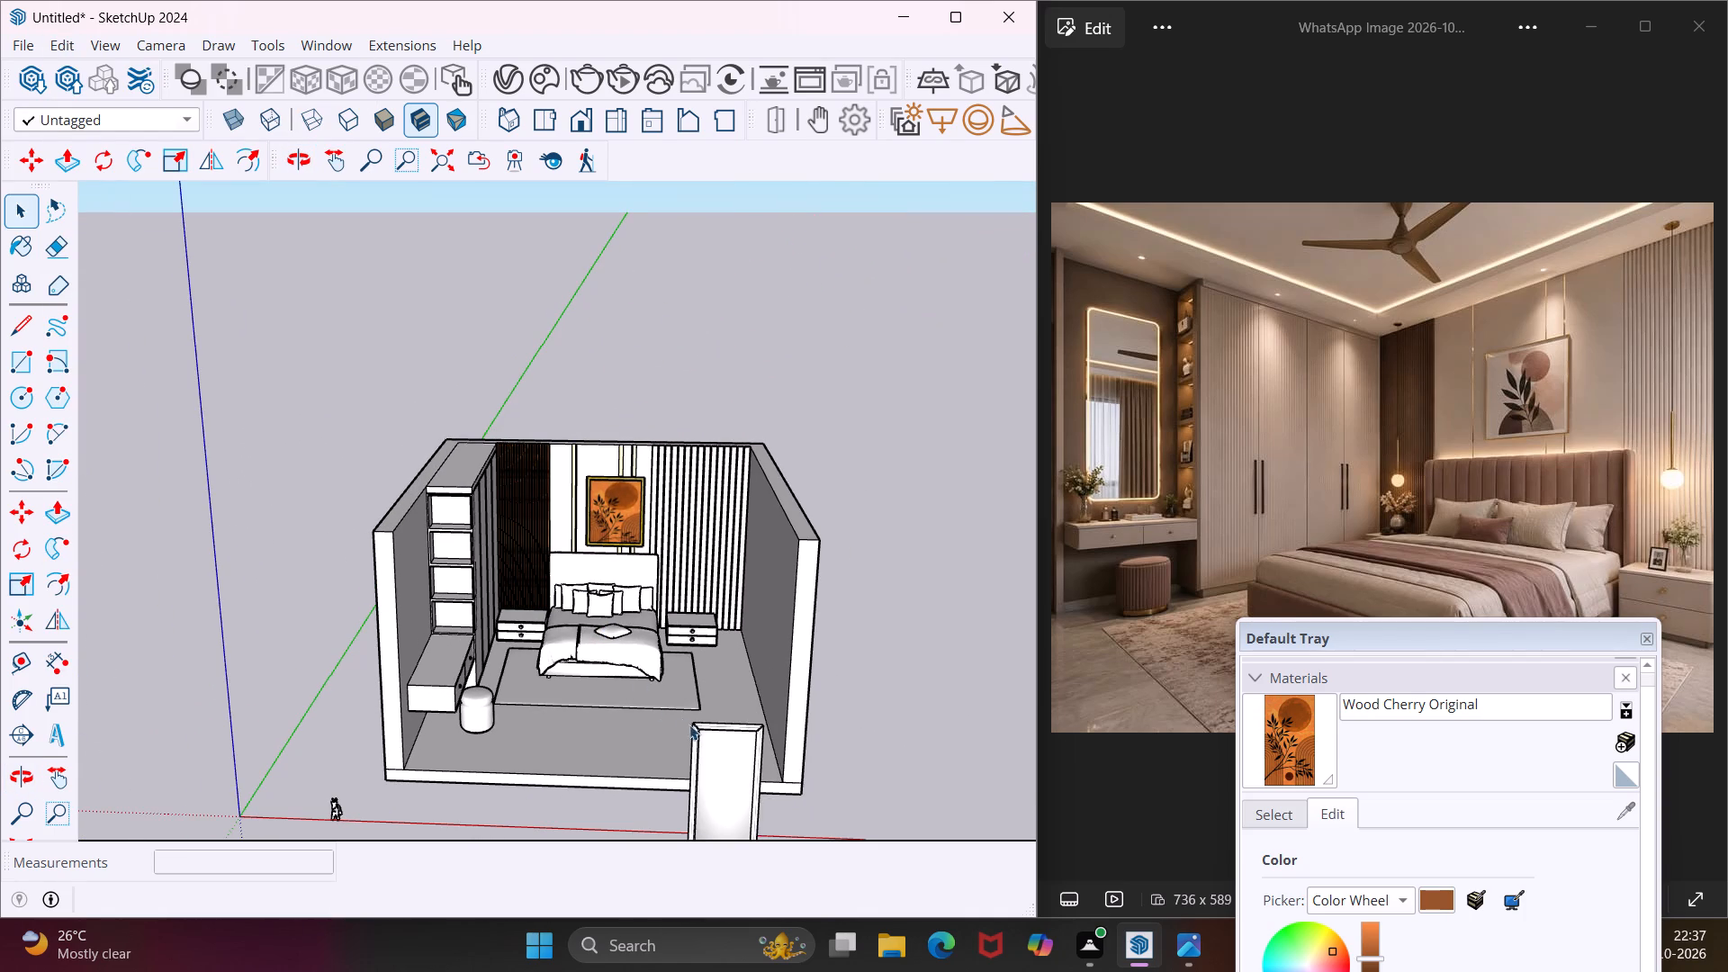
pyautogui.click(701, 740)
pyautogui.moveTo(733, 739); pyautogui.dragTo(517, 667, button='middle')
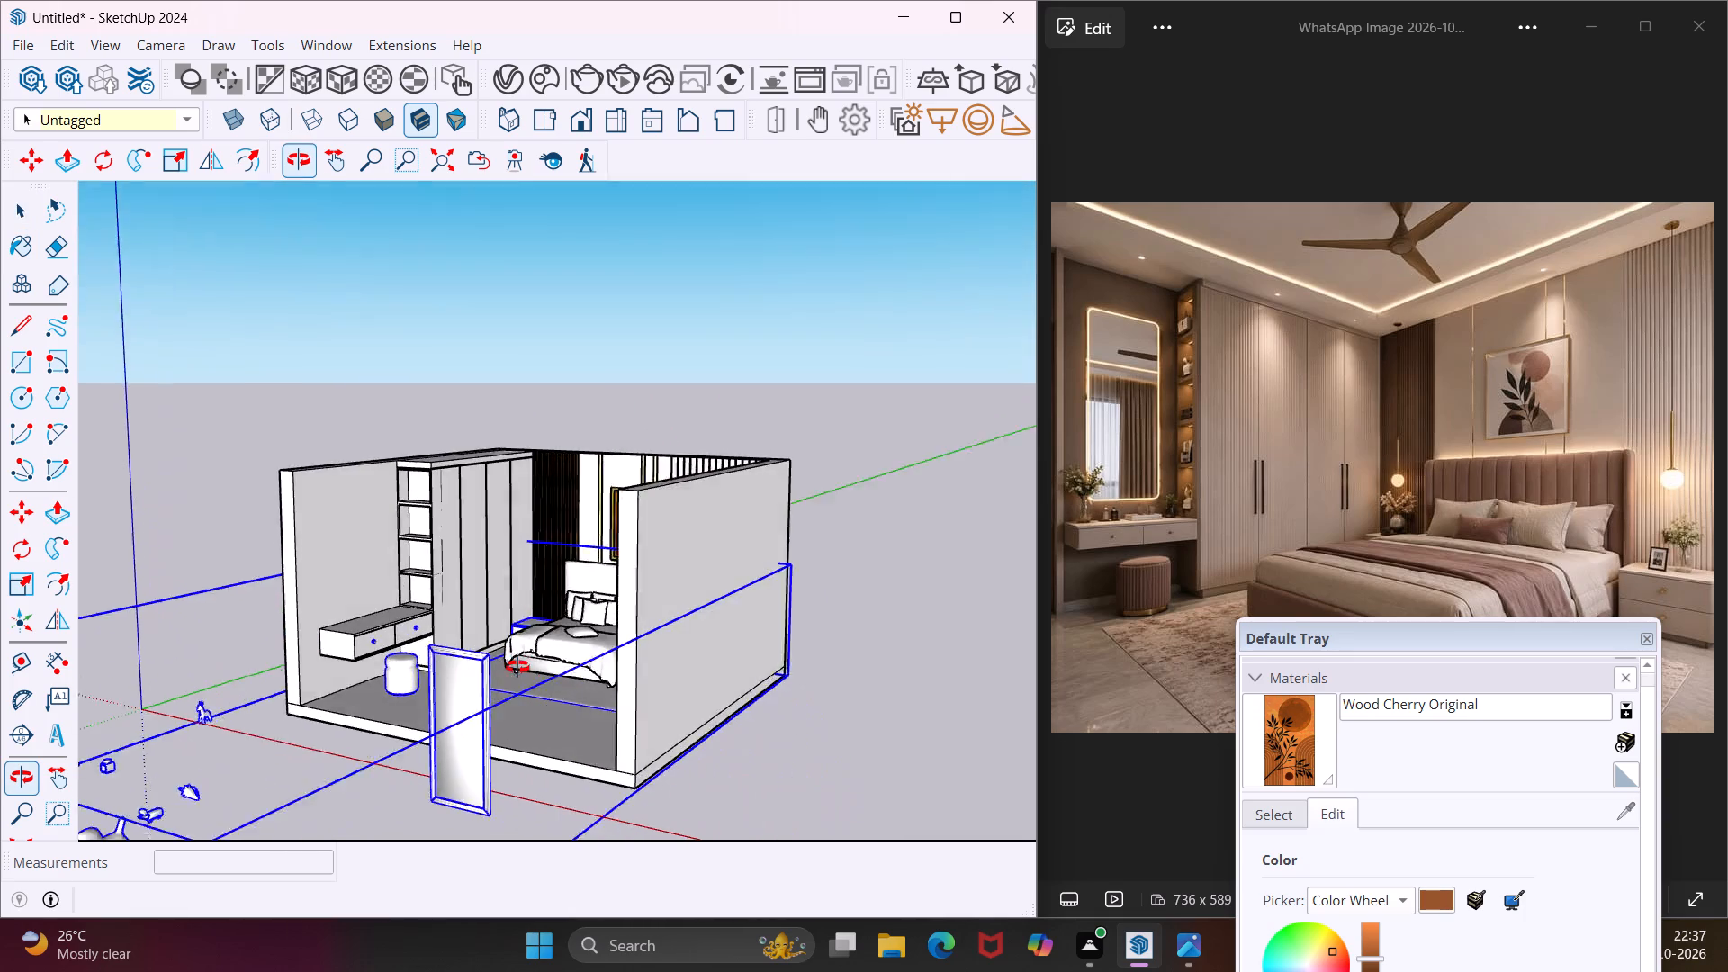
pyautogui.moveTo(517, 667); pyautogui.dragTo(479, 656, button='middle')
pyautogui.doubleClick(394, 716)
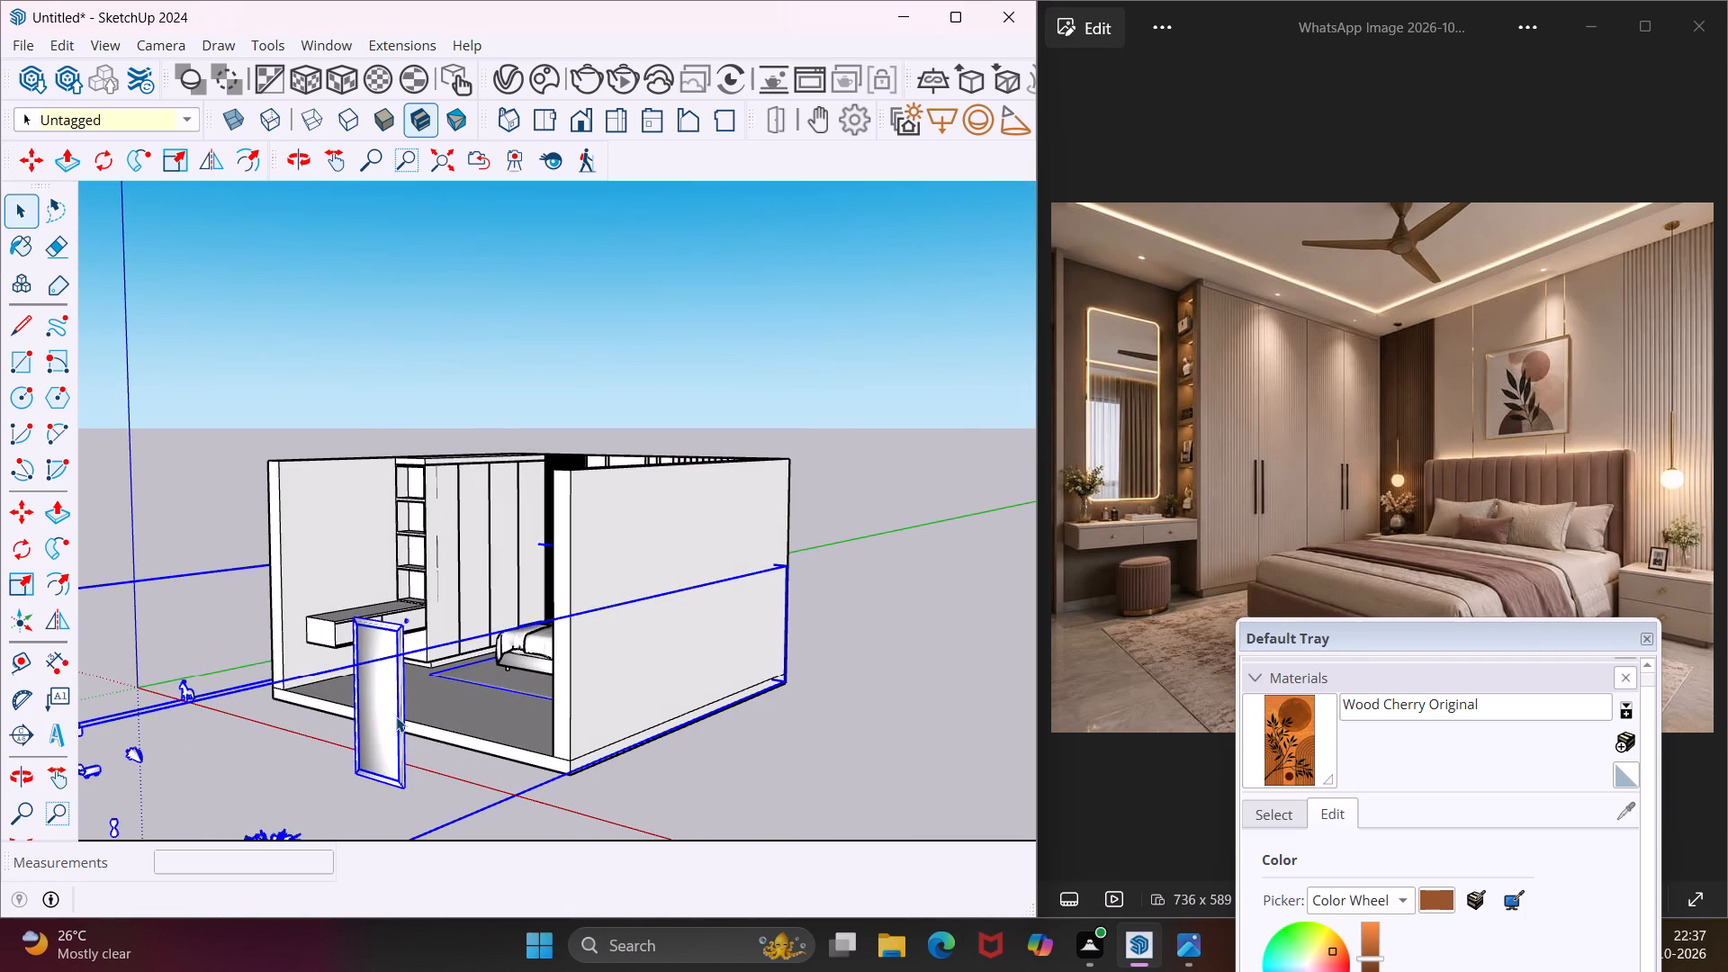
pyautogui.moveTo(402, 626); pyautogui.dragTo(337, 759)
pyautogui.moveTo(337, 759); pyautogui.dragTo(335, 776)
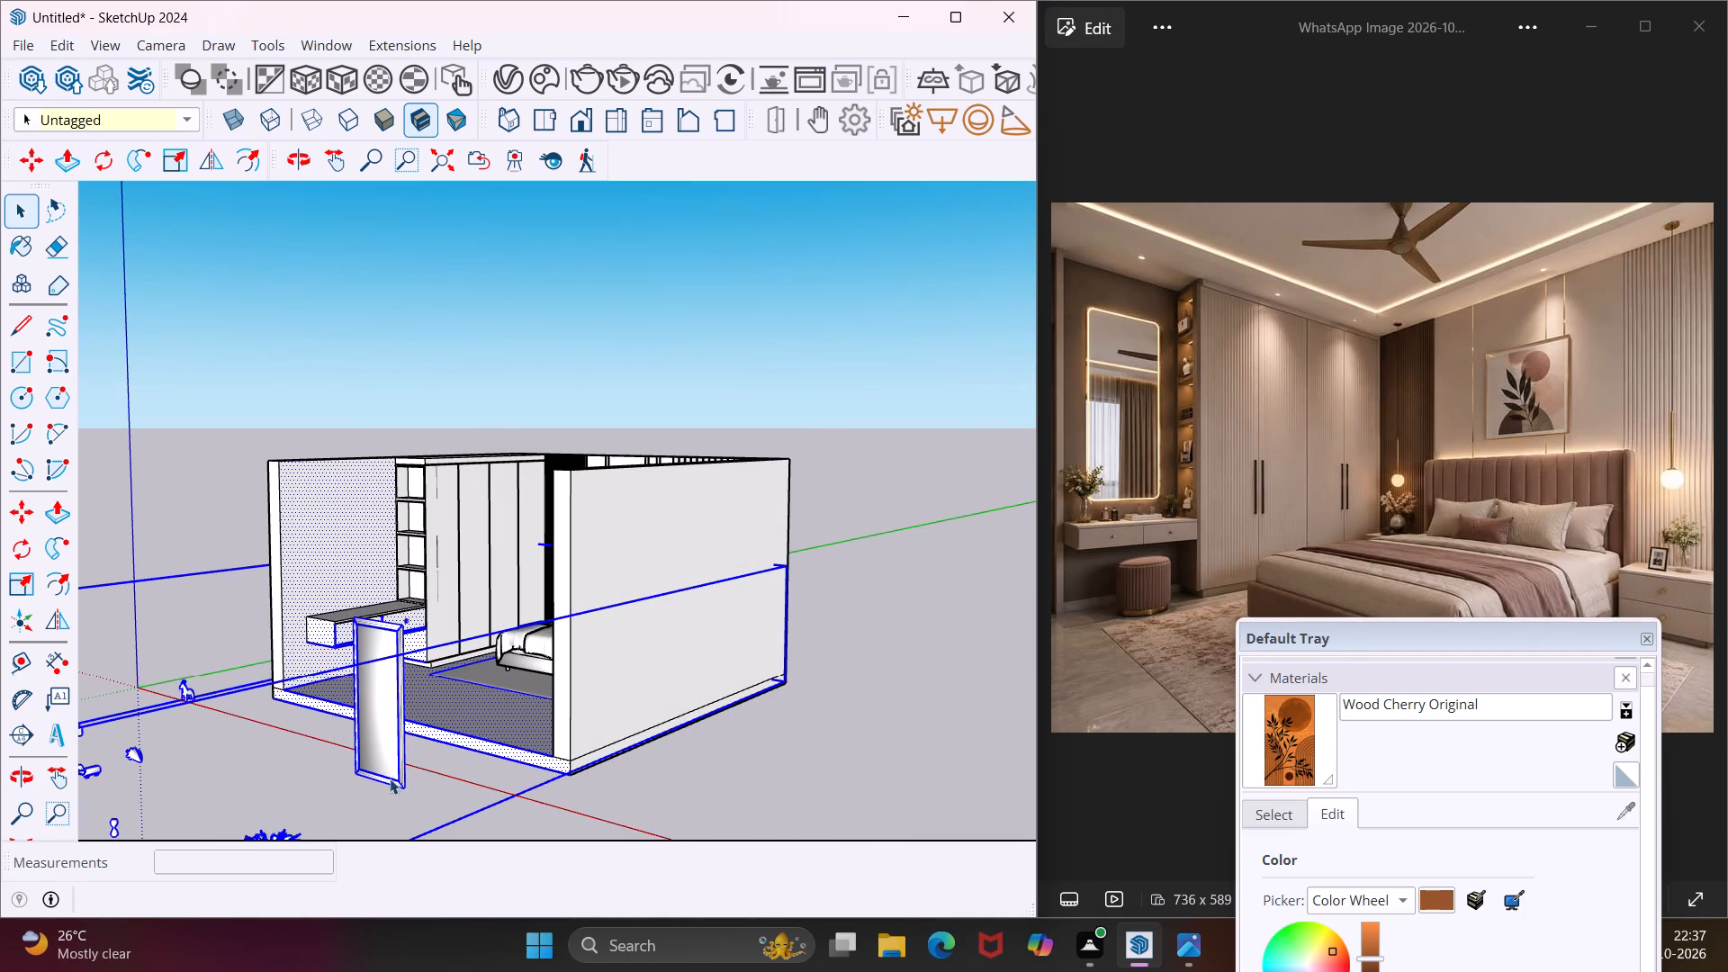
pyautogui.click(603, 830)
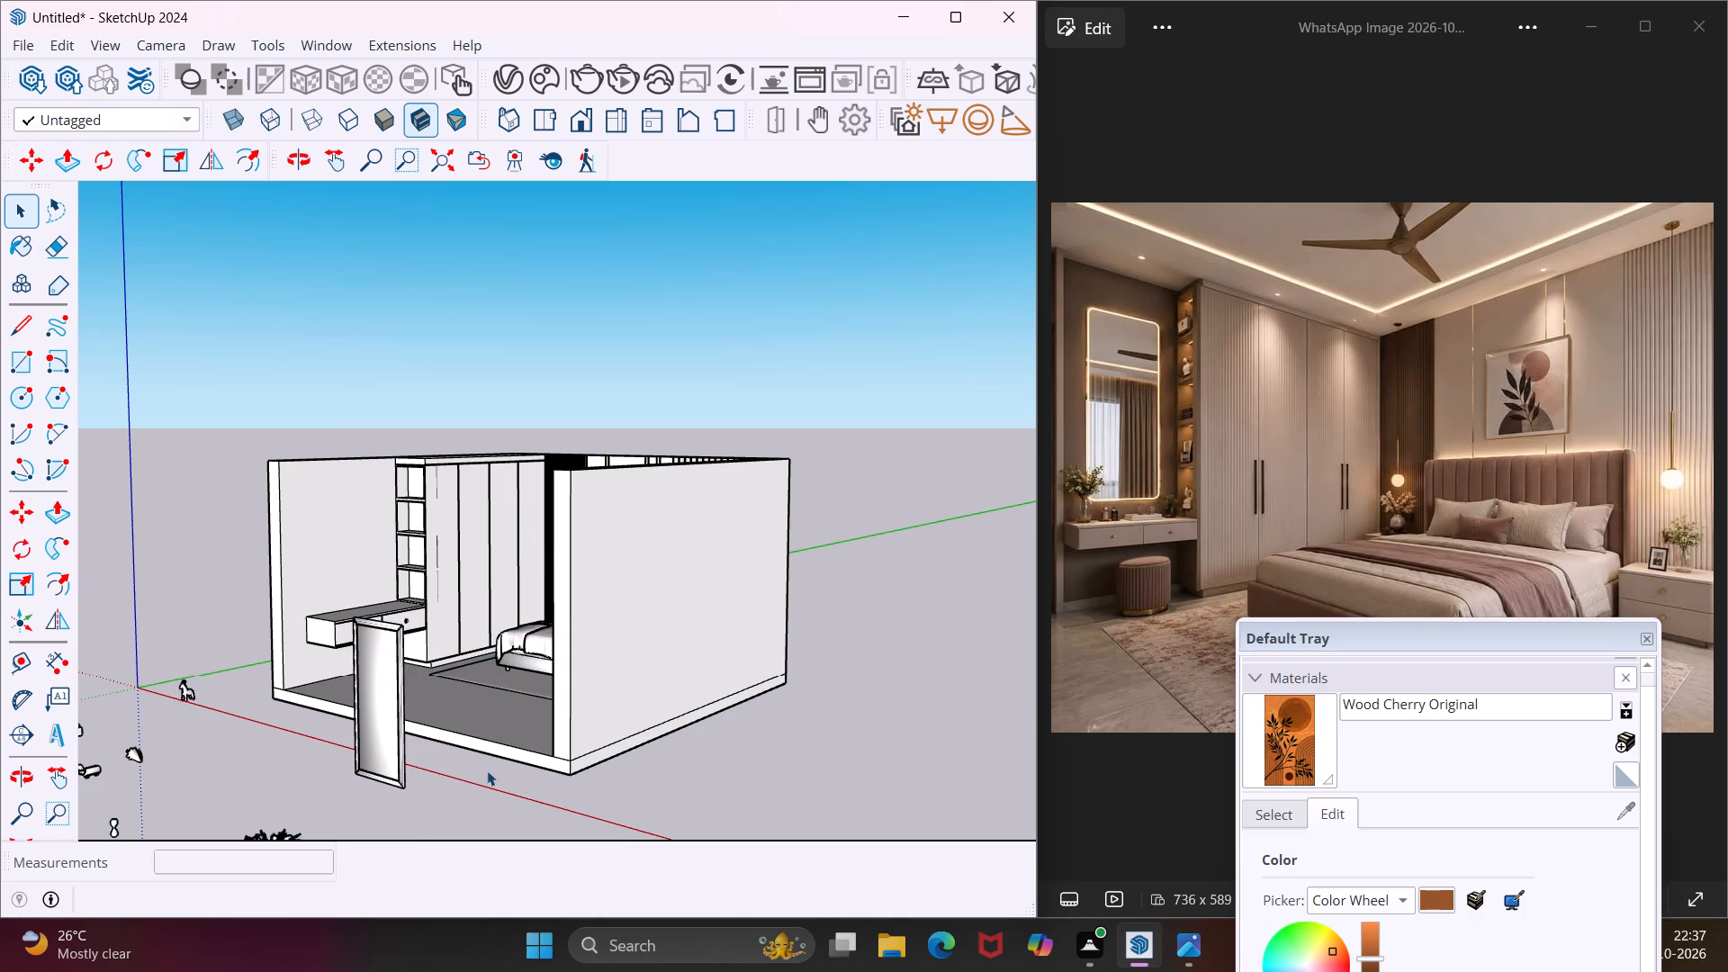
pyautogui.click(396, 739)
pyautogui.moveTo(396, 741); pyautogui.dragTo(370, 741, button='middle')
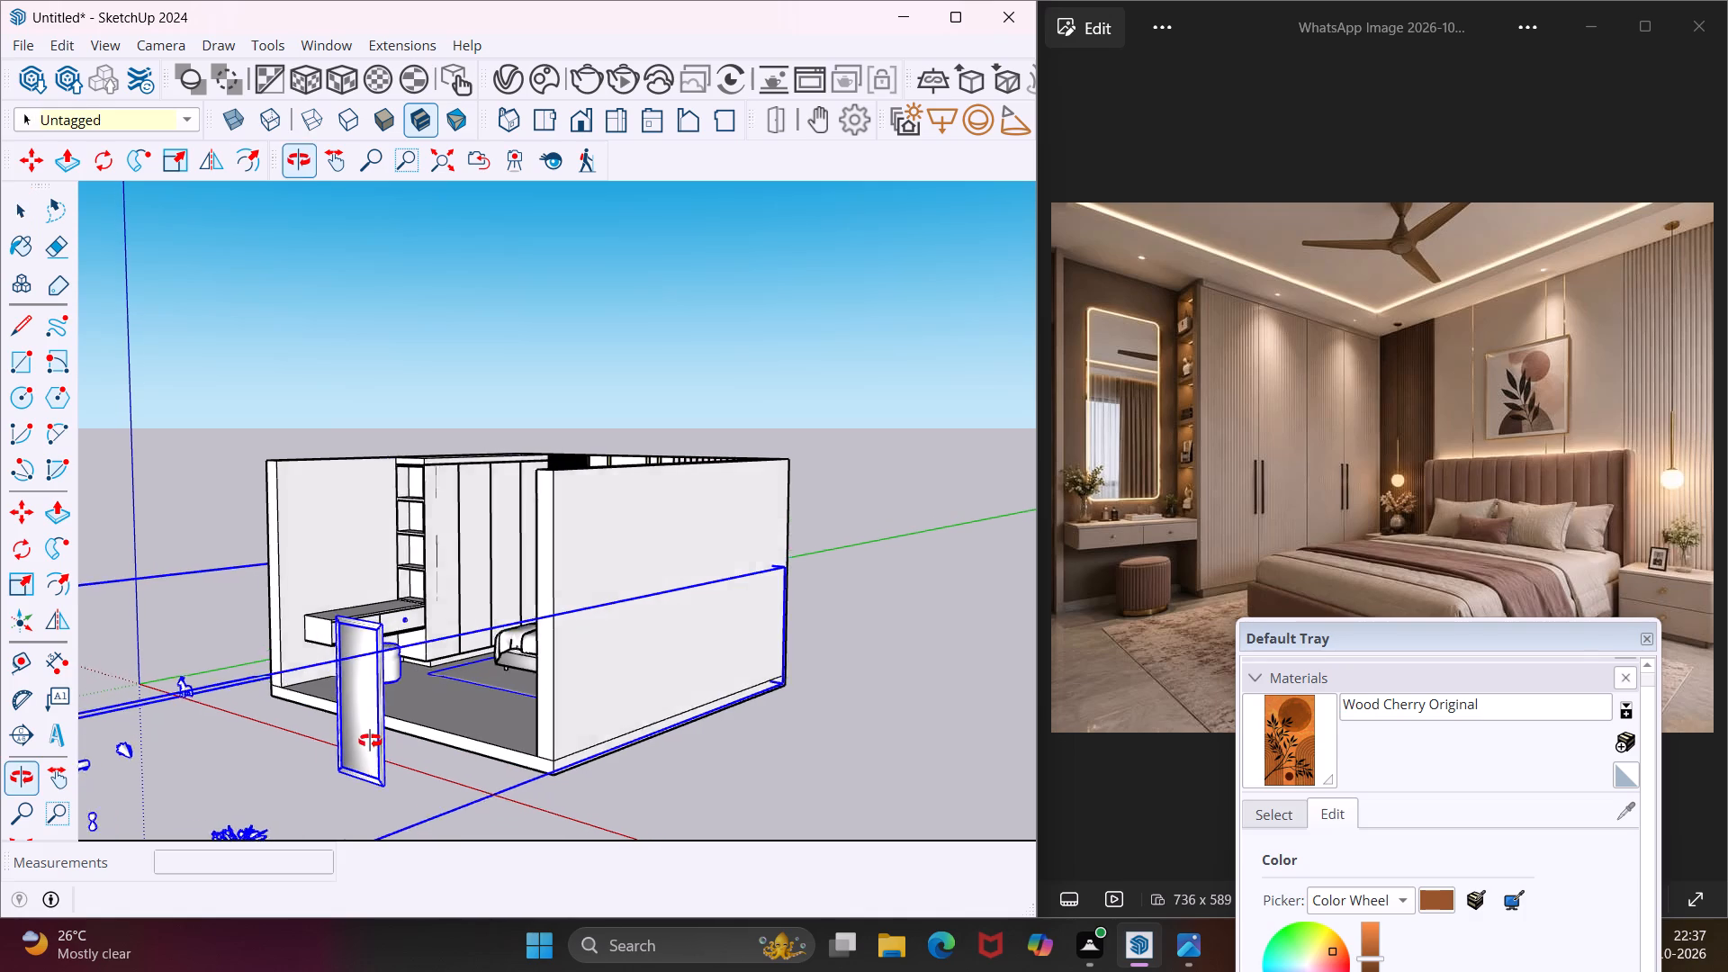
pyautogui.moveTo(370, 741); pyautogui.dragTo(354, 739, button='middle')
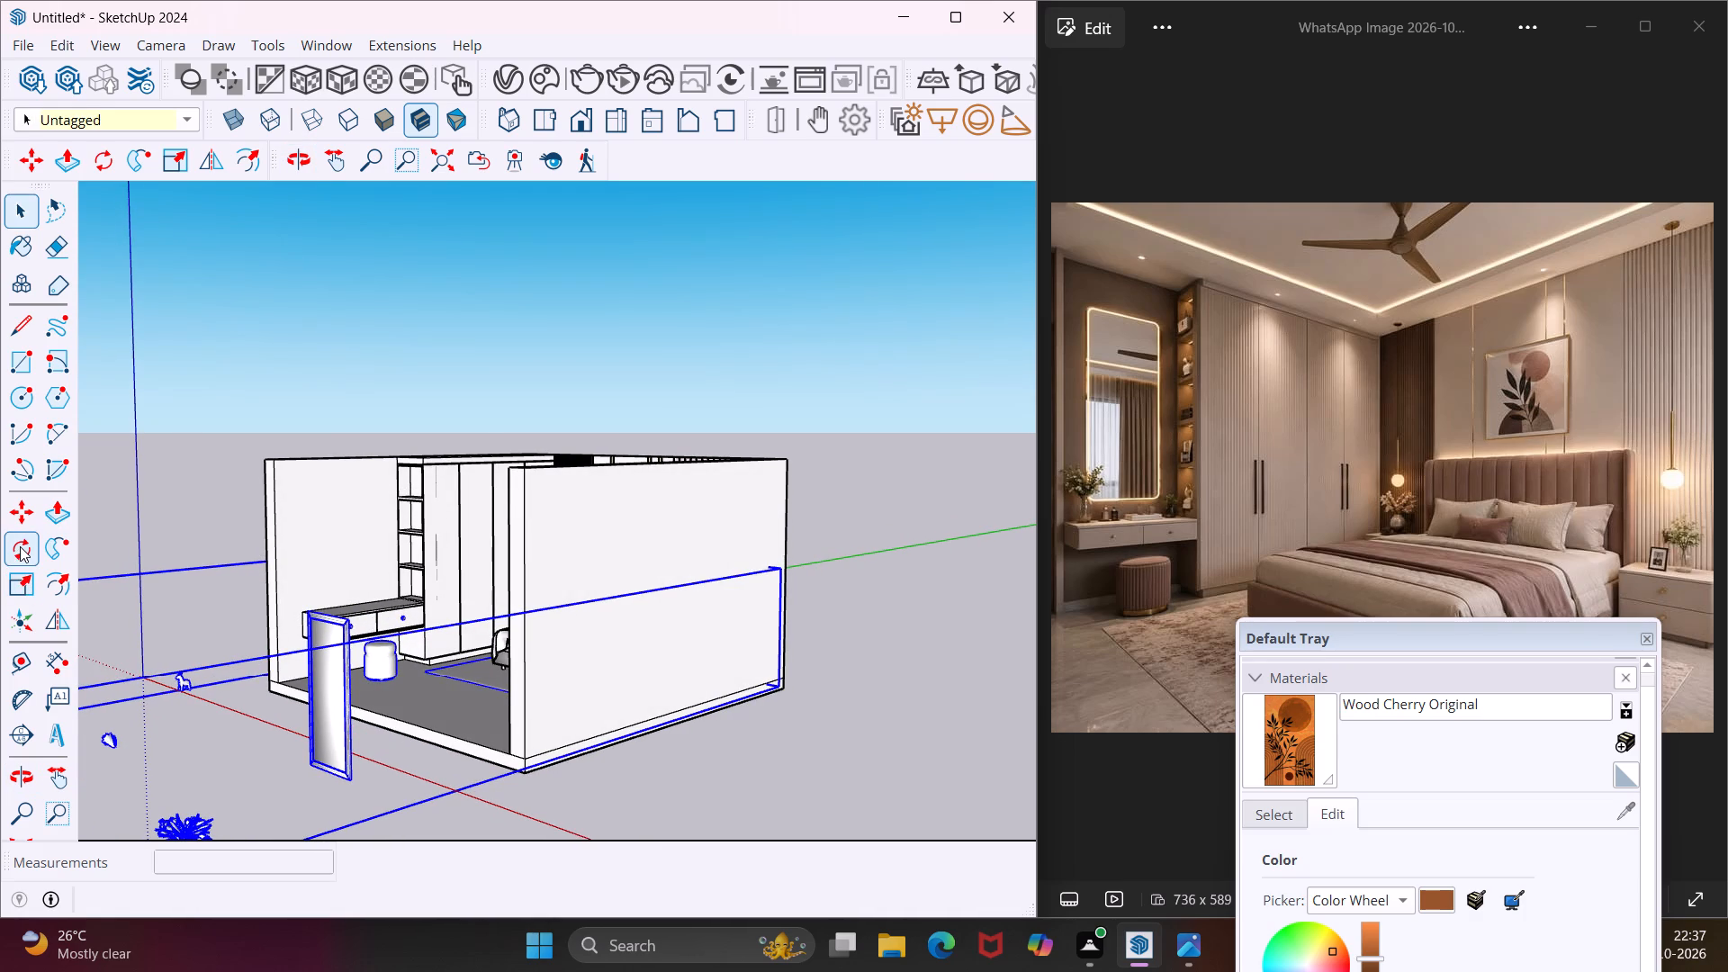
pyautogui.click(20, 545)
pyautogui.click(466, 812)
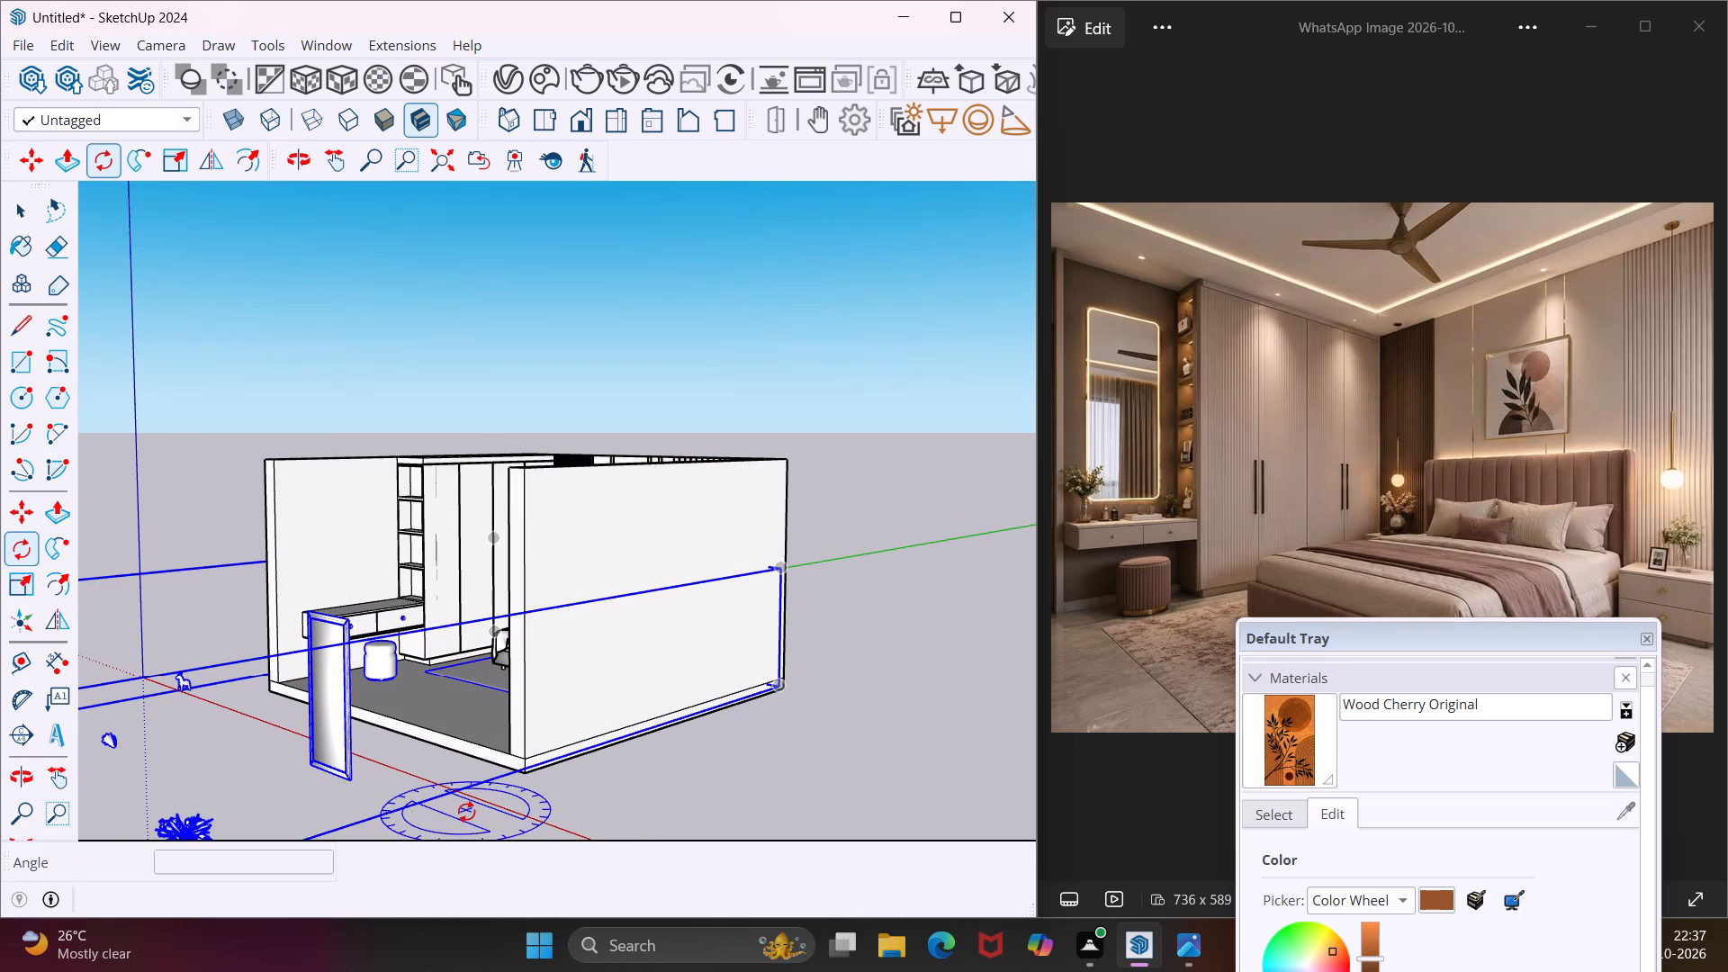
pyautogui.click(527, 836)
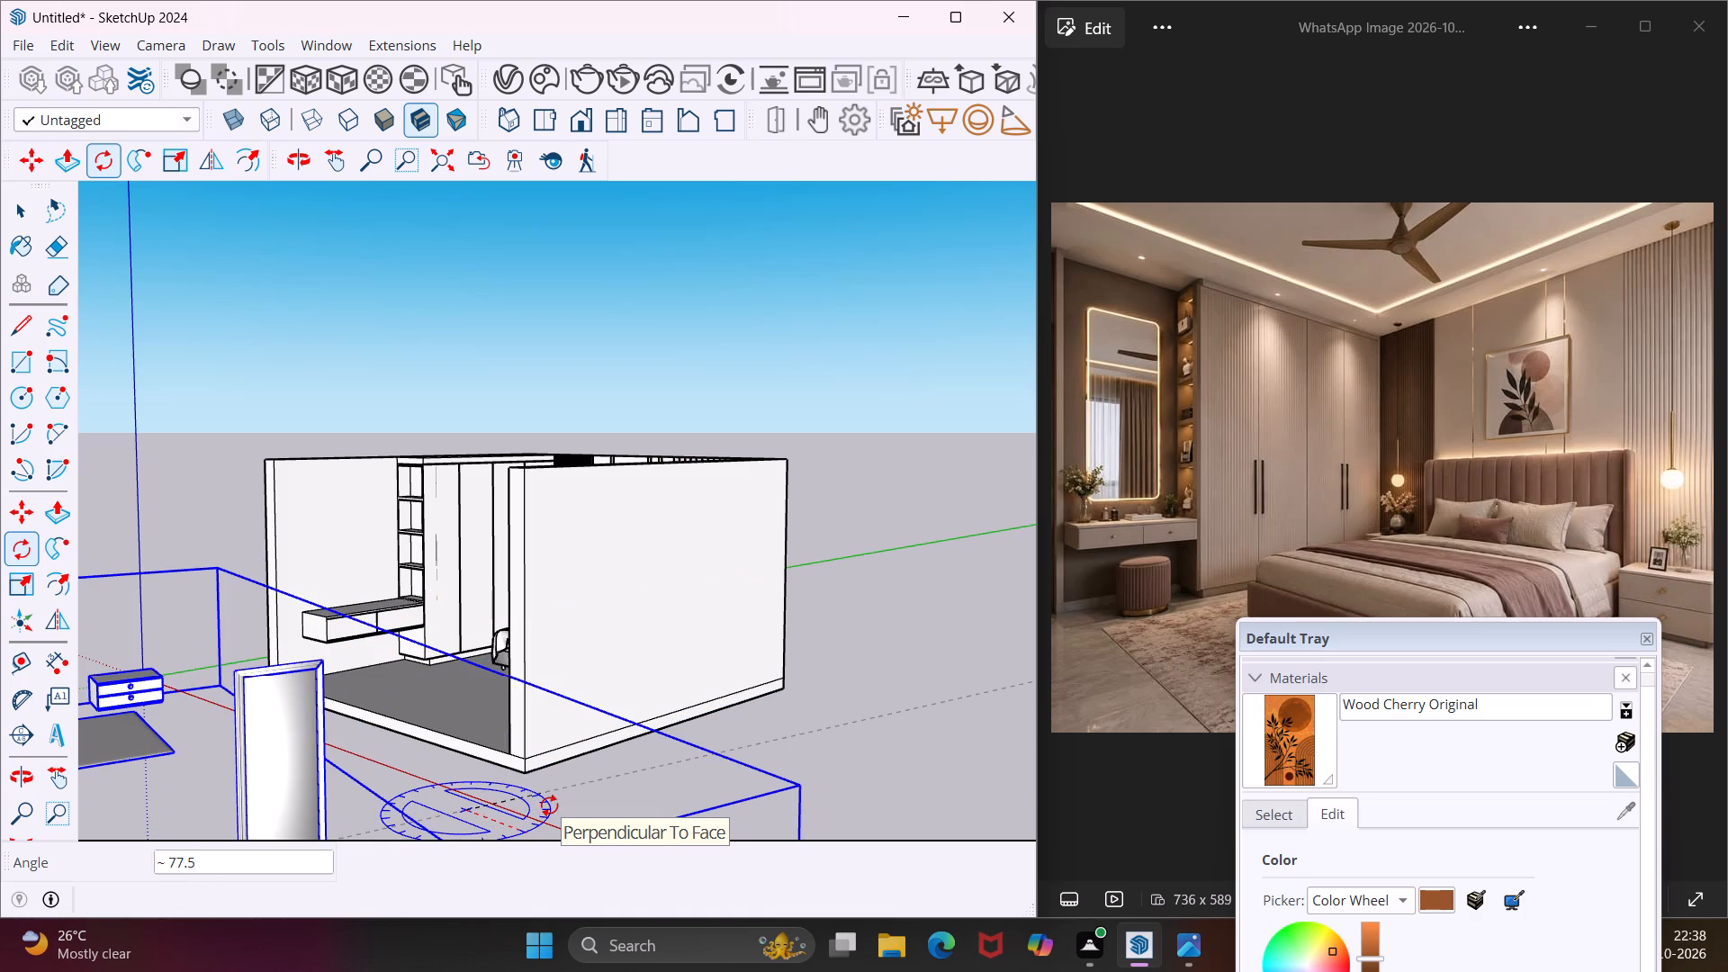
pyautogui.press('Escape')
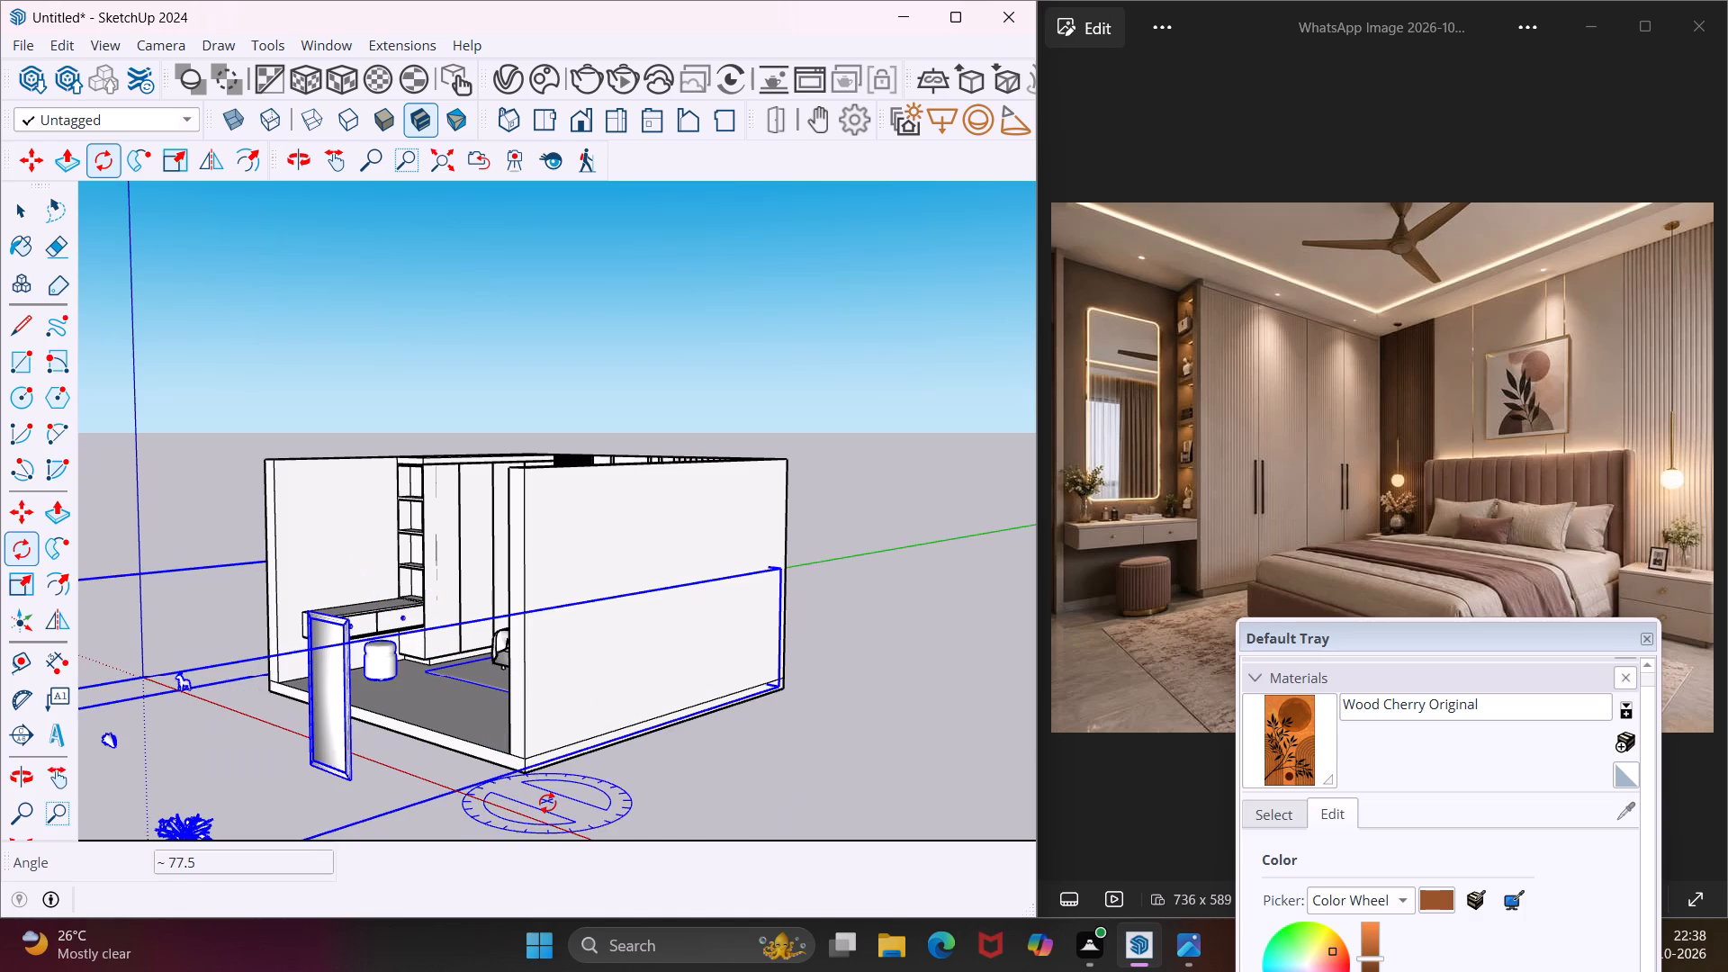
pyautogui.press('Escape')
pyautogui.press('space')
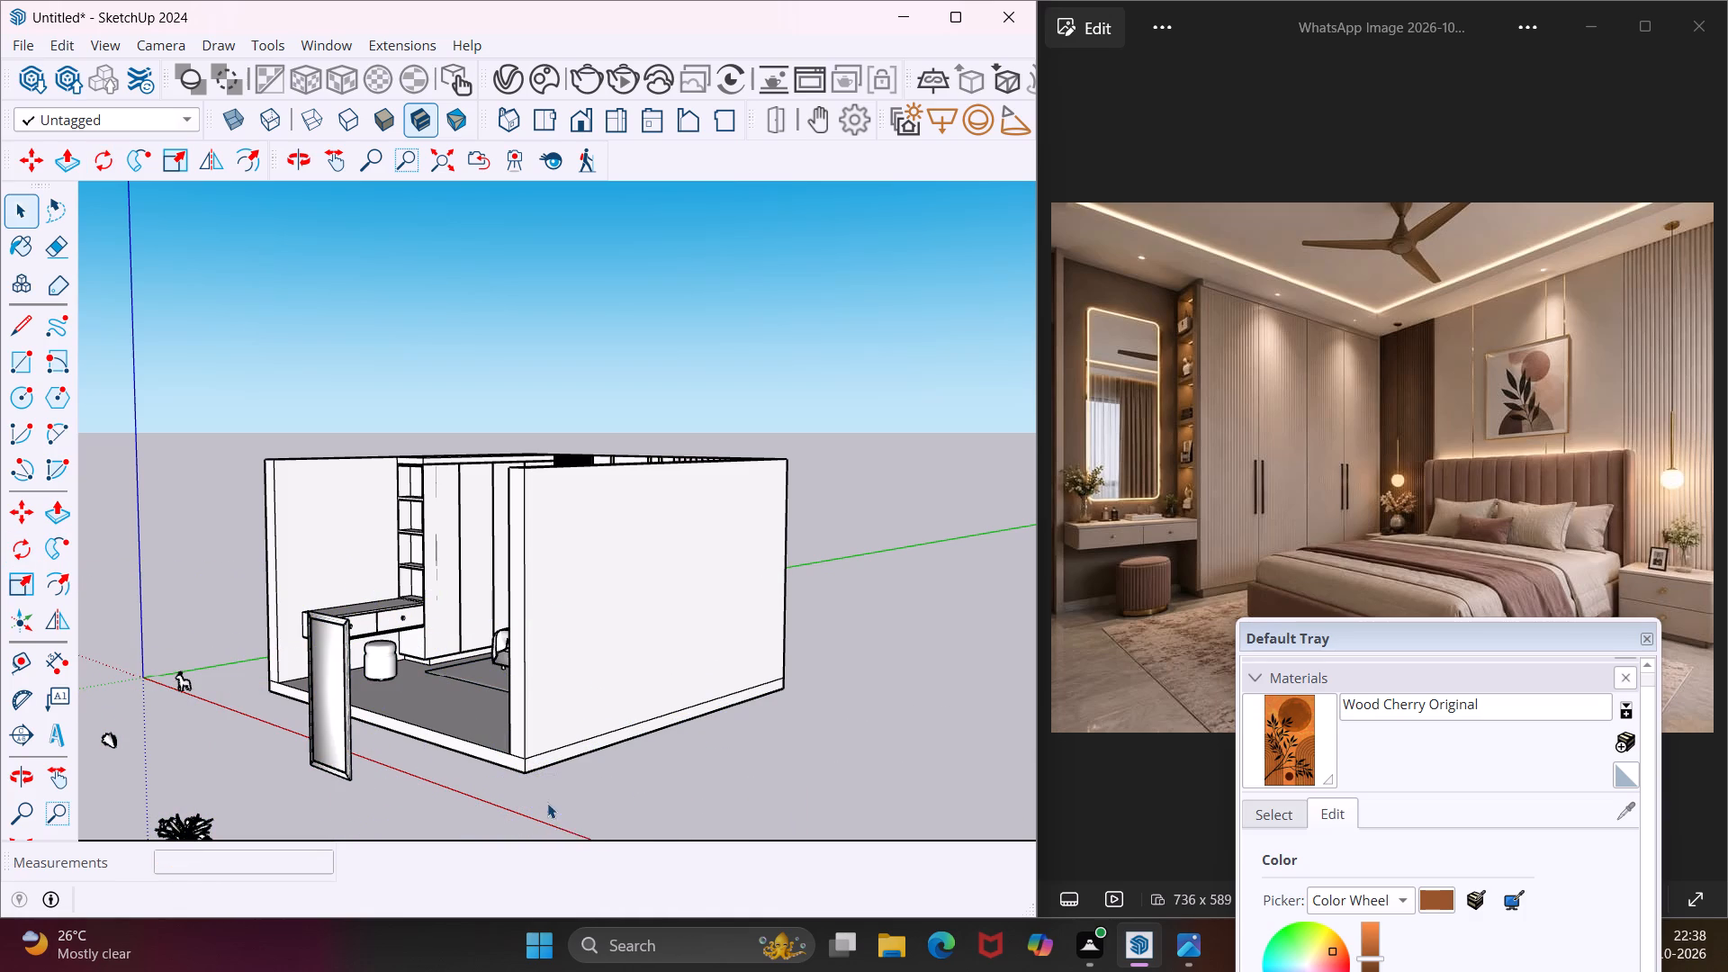
# Open the nested group of the tall framed mirror standing in front of the room for editing.
pyautogui.tripleClick(341, 751)
pyautogui.click(341, 751)
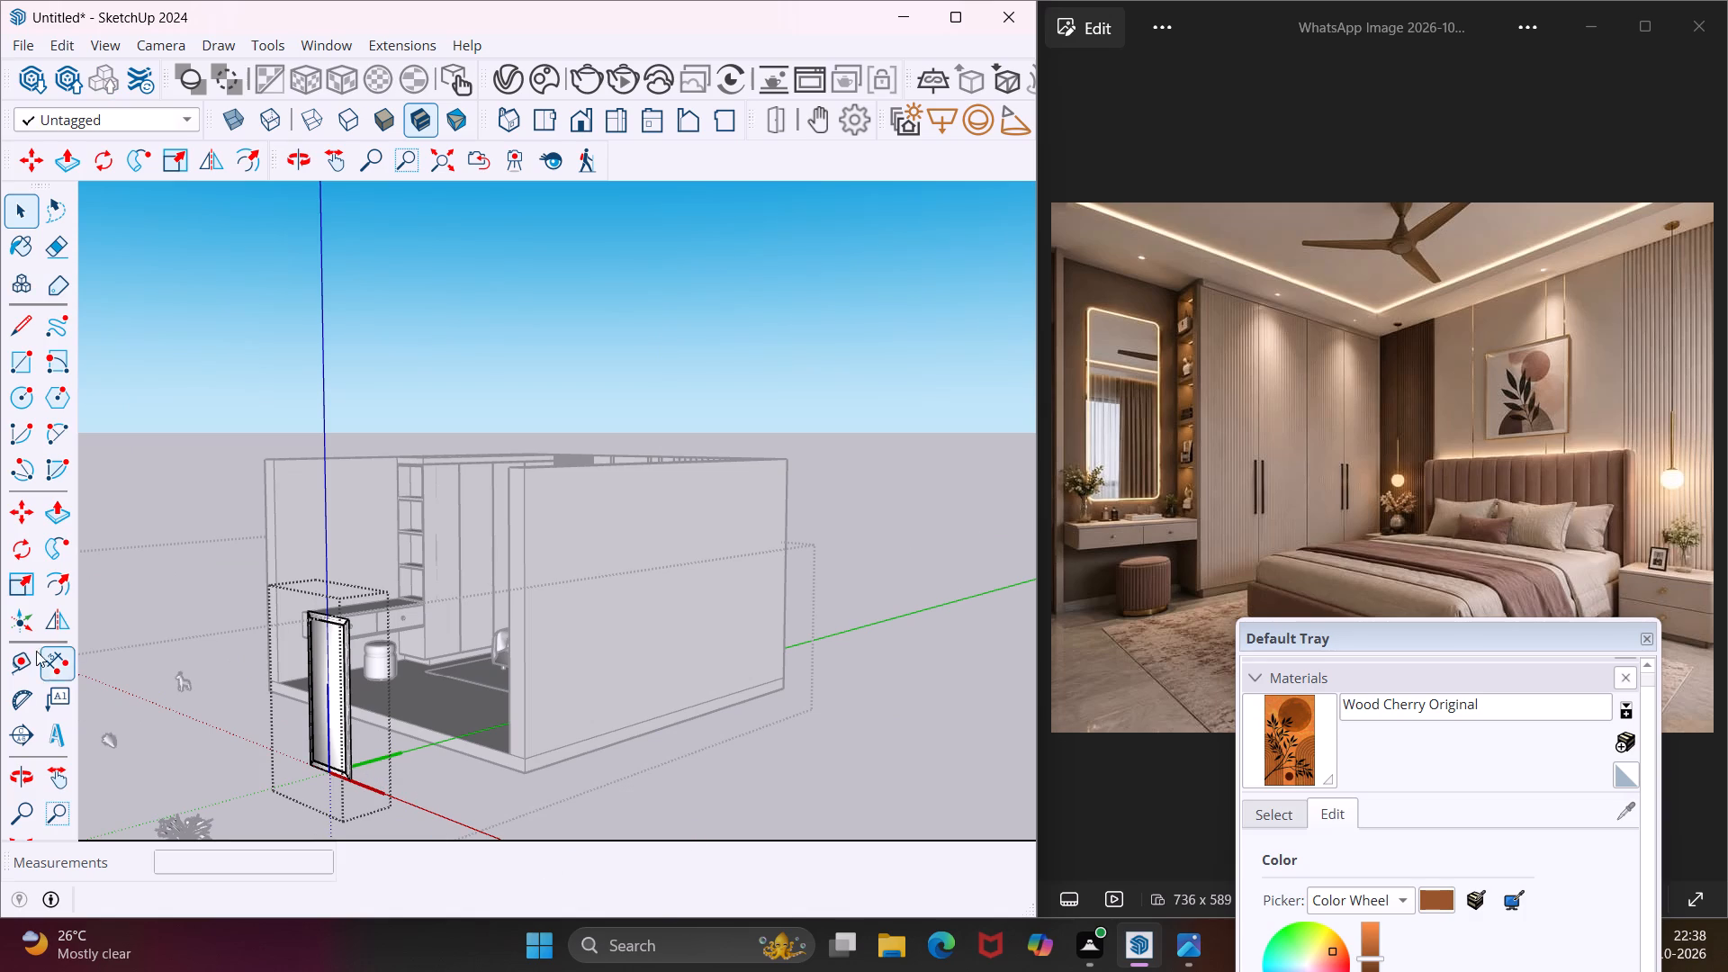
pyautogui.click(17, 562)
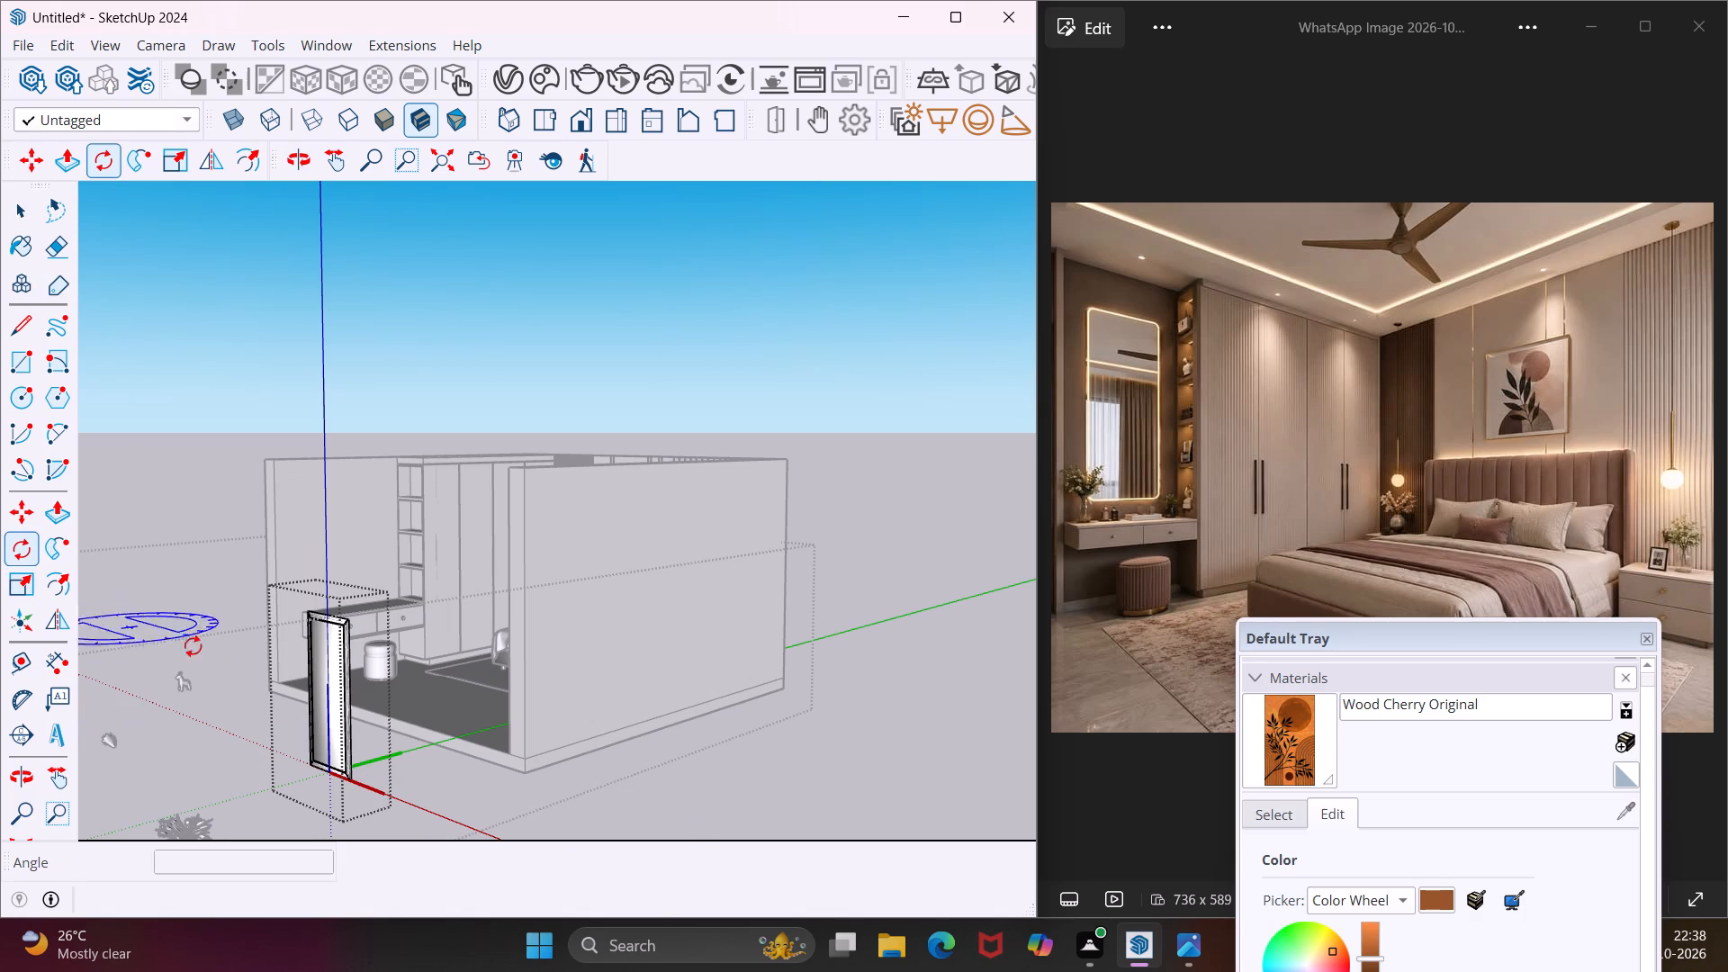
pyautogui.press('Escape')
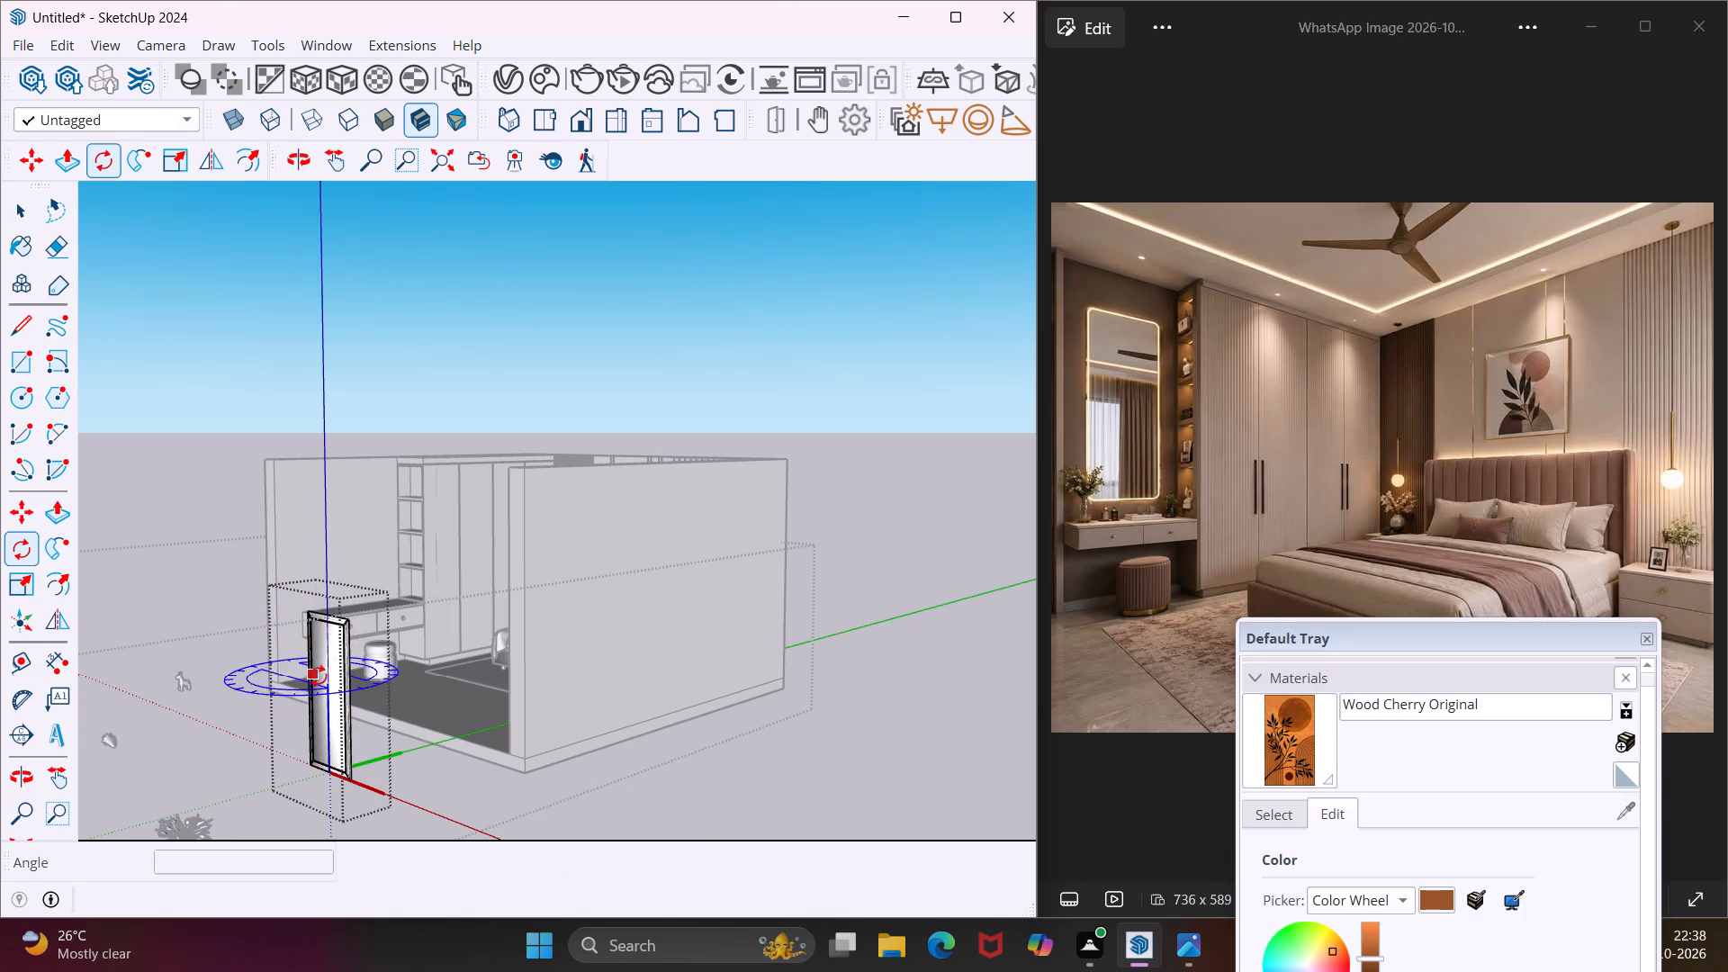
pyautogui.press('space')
# Select the whole framed mirror and move it about 21' 9" along the red axis, past the vanity side of the room.
pyautogui.moveTo(375, 589); pyautogui.dragTo(253, 771)
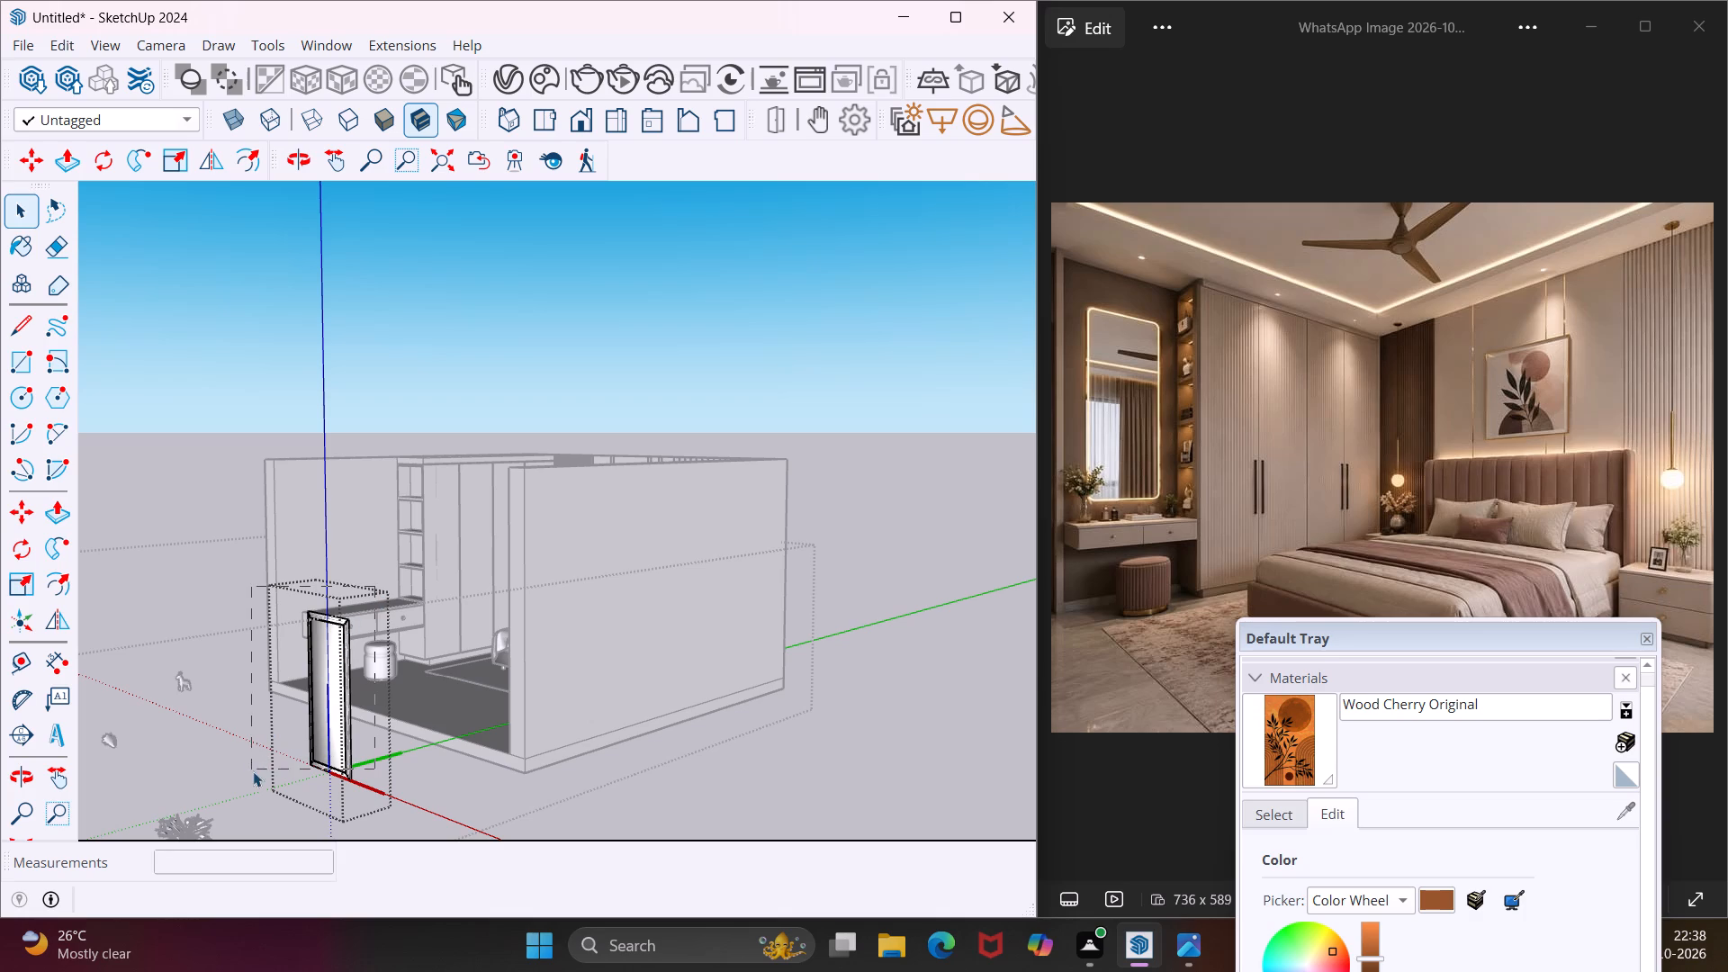
pyautogui.moveTo(253, 771); pyautogui.dragTo(274, 796)
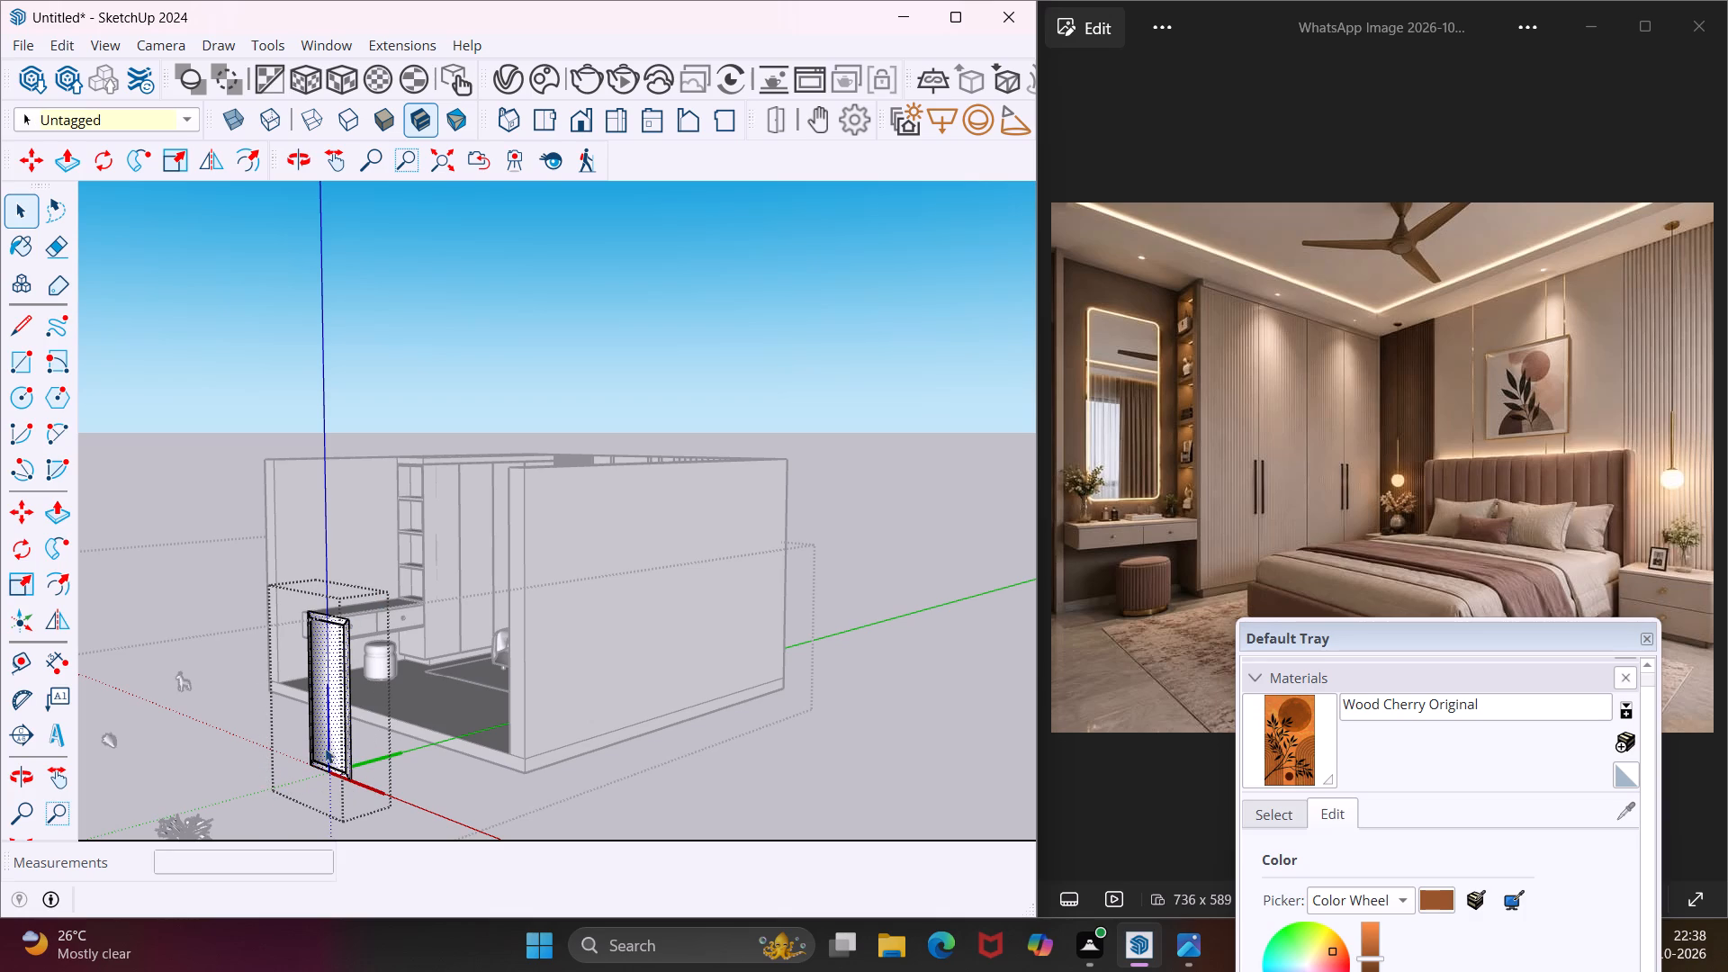
pyautogui.moveTo(393, 587); pyautogui.dragTo(273, 789)
pyautogui.moveTo(312, 769); pyautogui.dragTo(556, 751, button='middle')
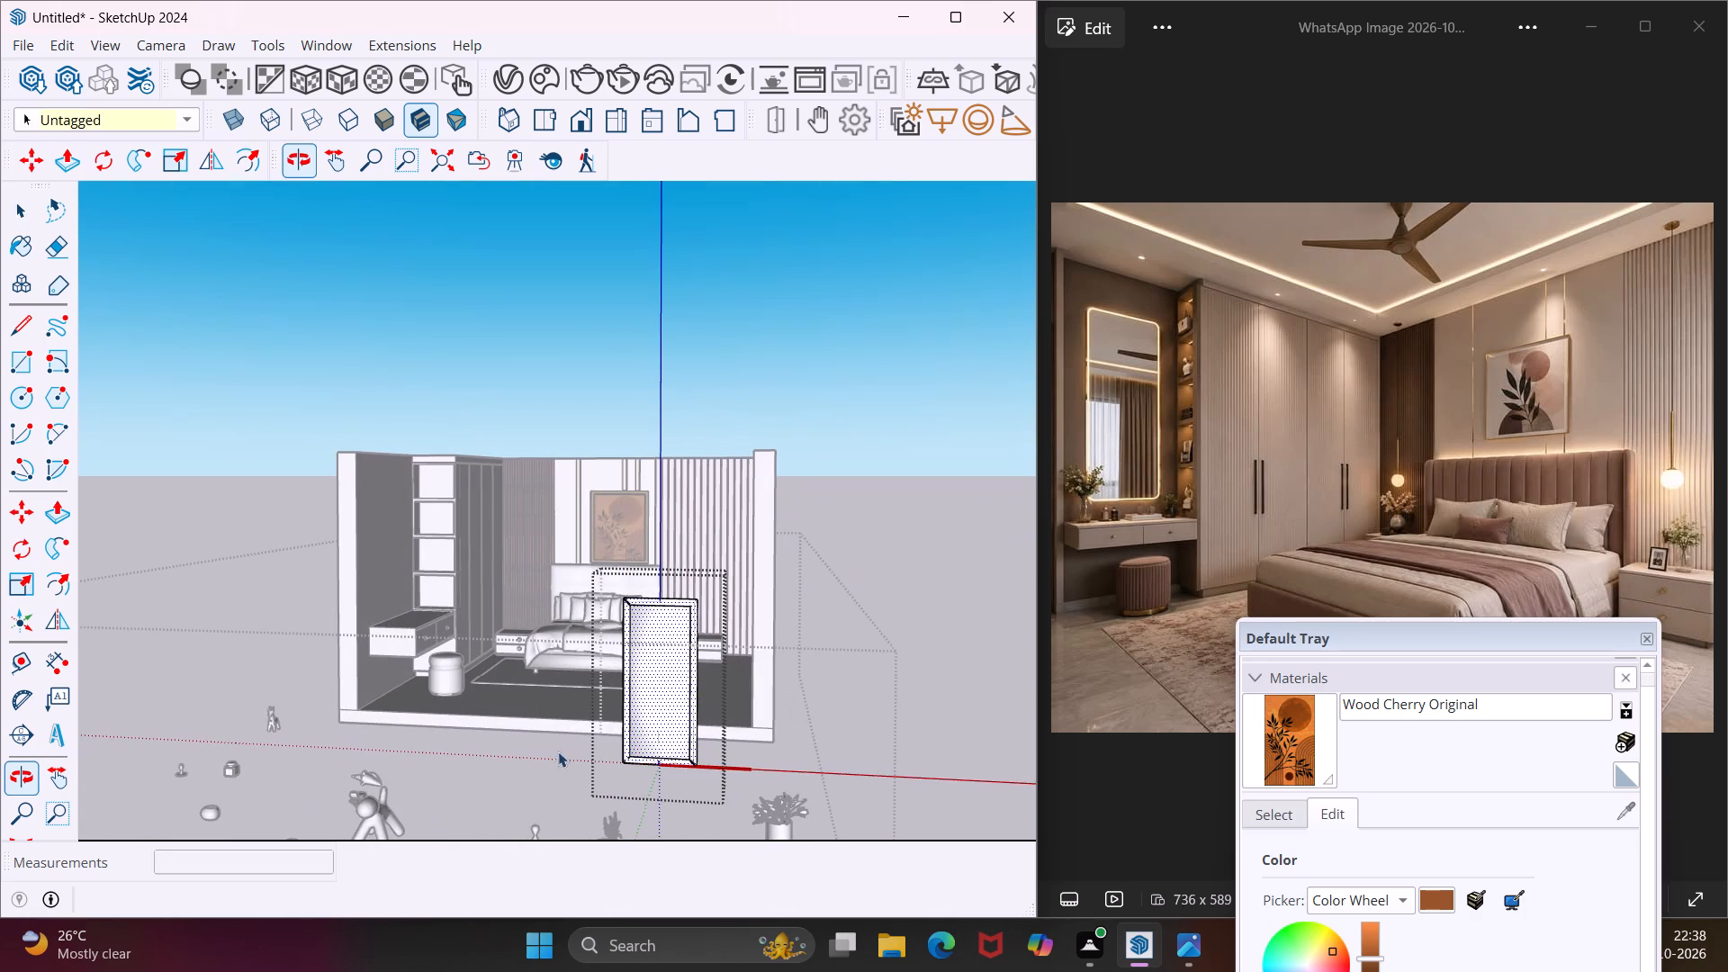
pyautogui.doubleClick(627, 733)
pyautogui.doubleClick(628, 733)
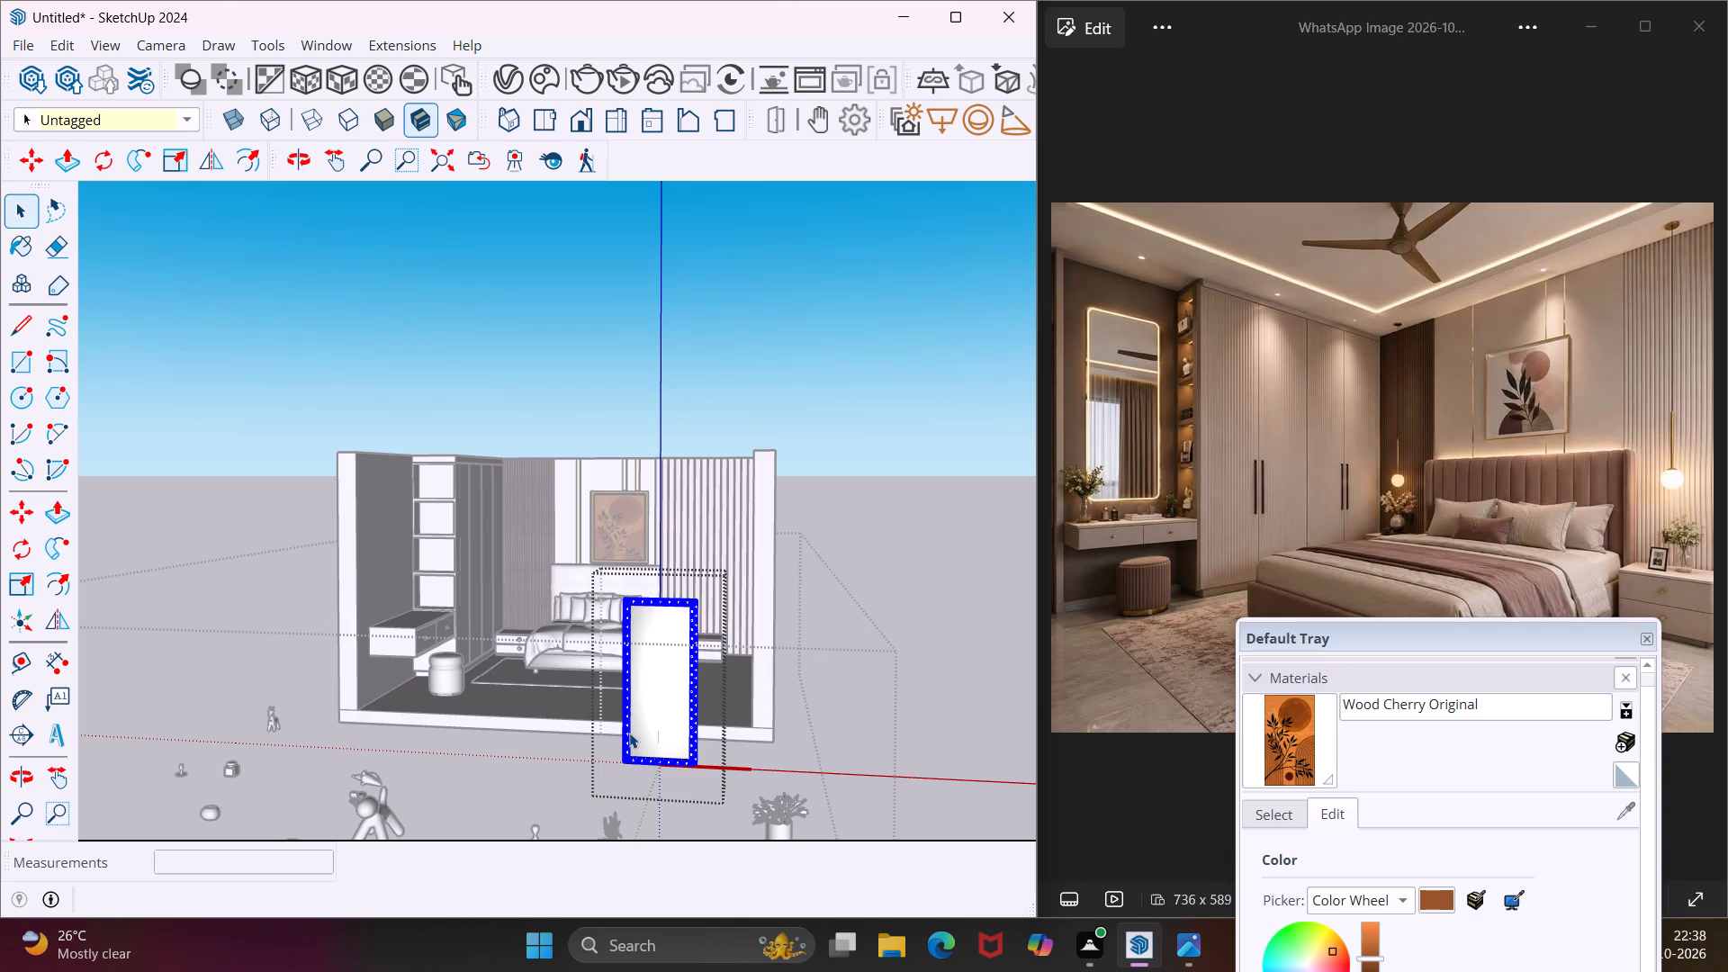
pyautogui.doubleClick(642, 664)
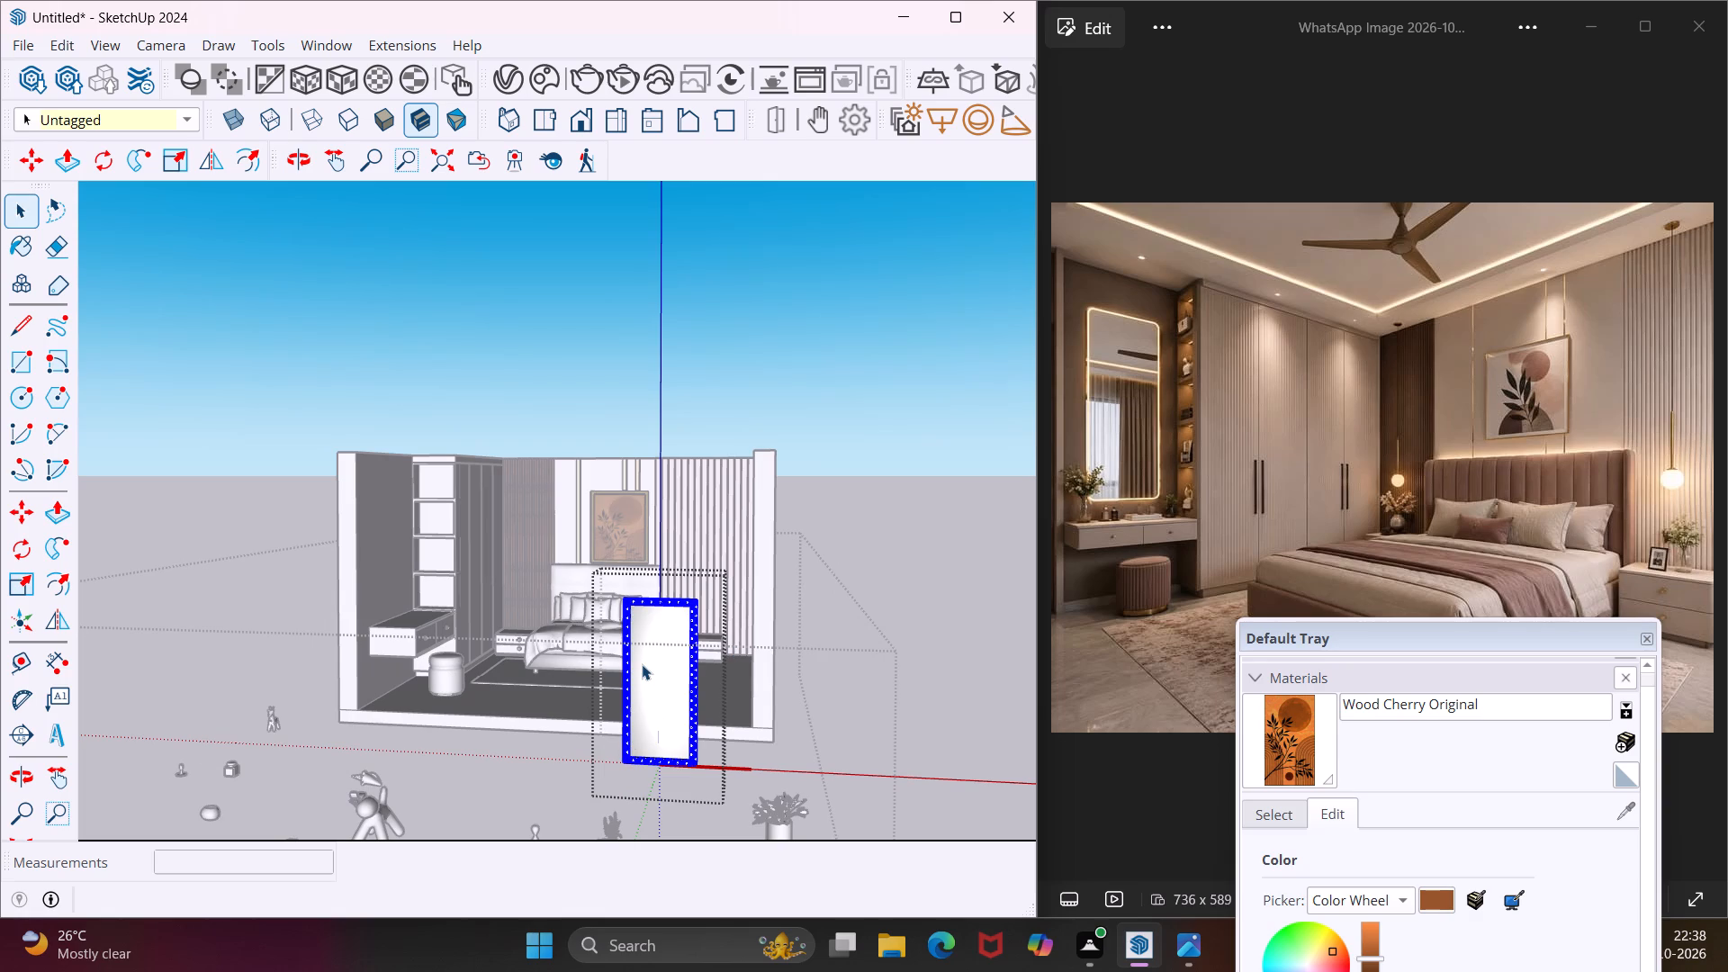
pyautogui.doubleClick(643, 664)
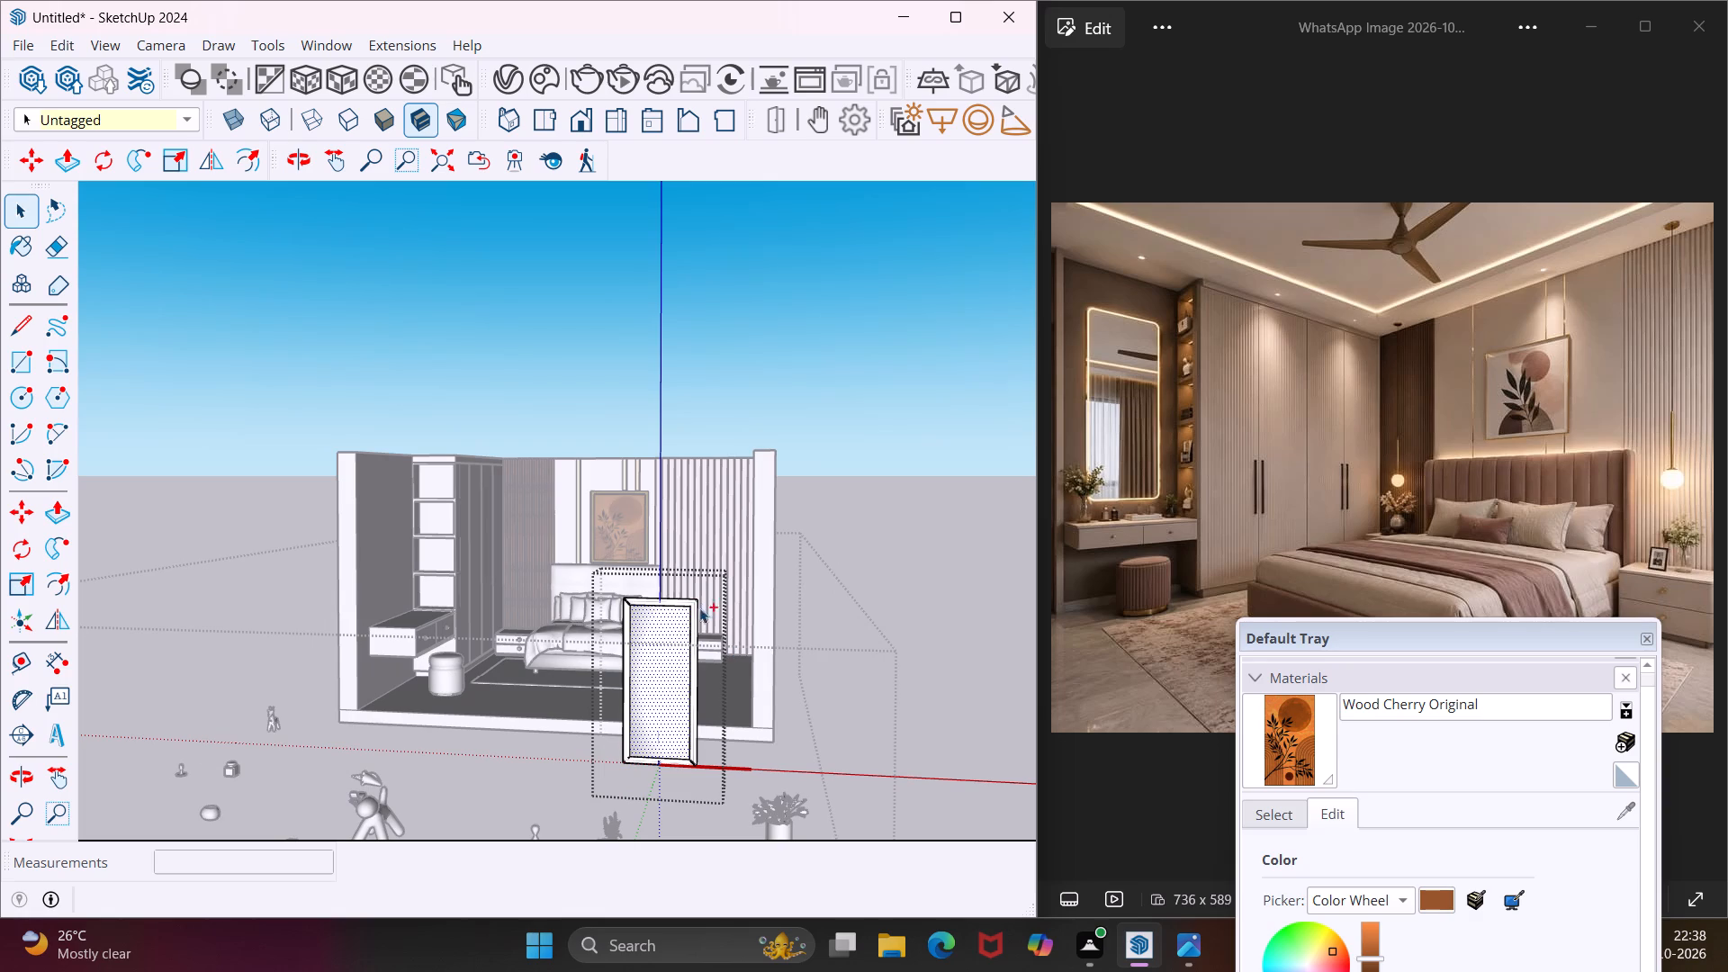
pyautogui.keyDown('ctrl'); pyautogui.moveTo(715, 580); pyautogui.dragTo(579, 778); pyautogui.keyUp('ctrl')
pyautogui.press('m')
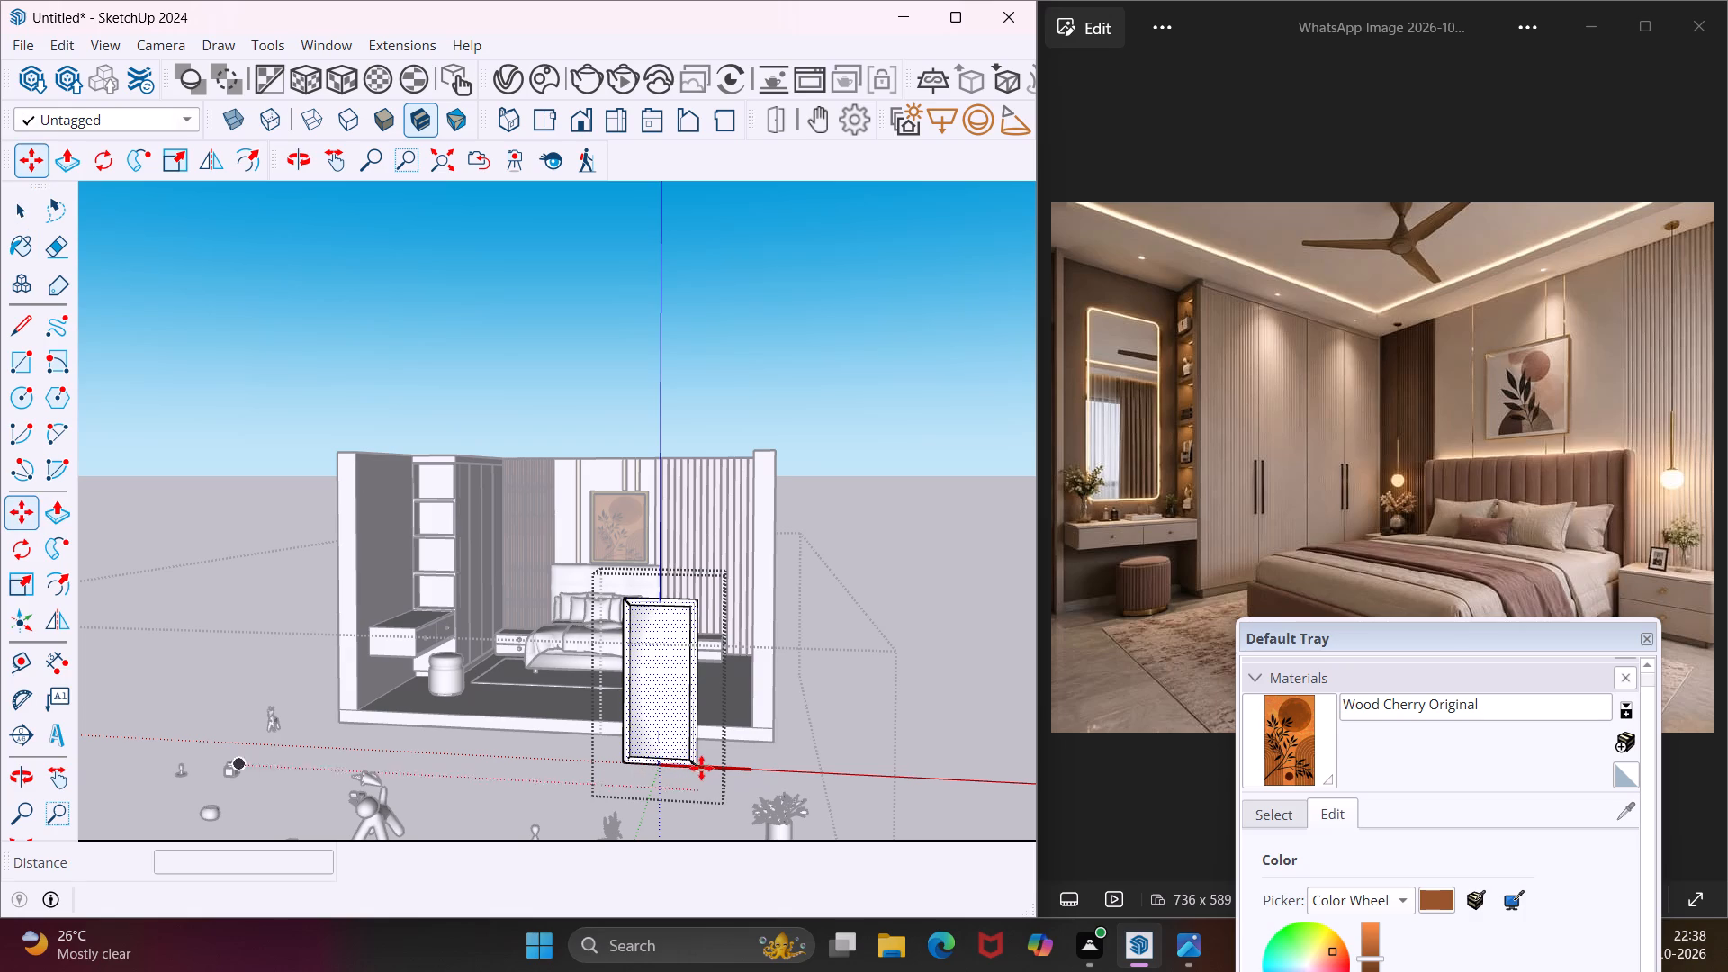
pyautogui.click(703, 767)
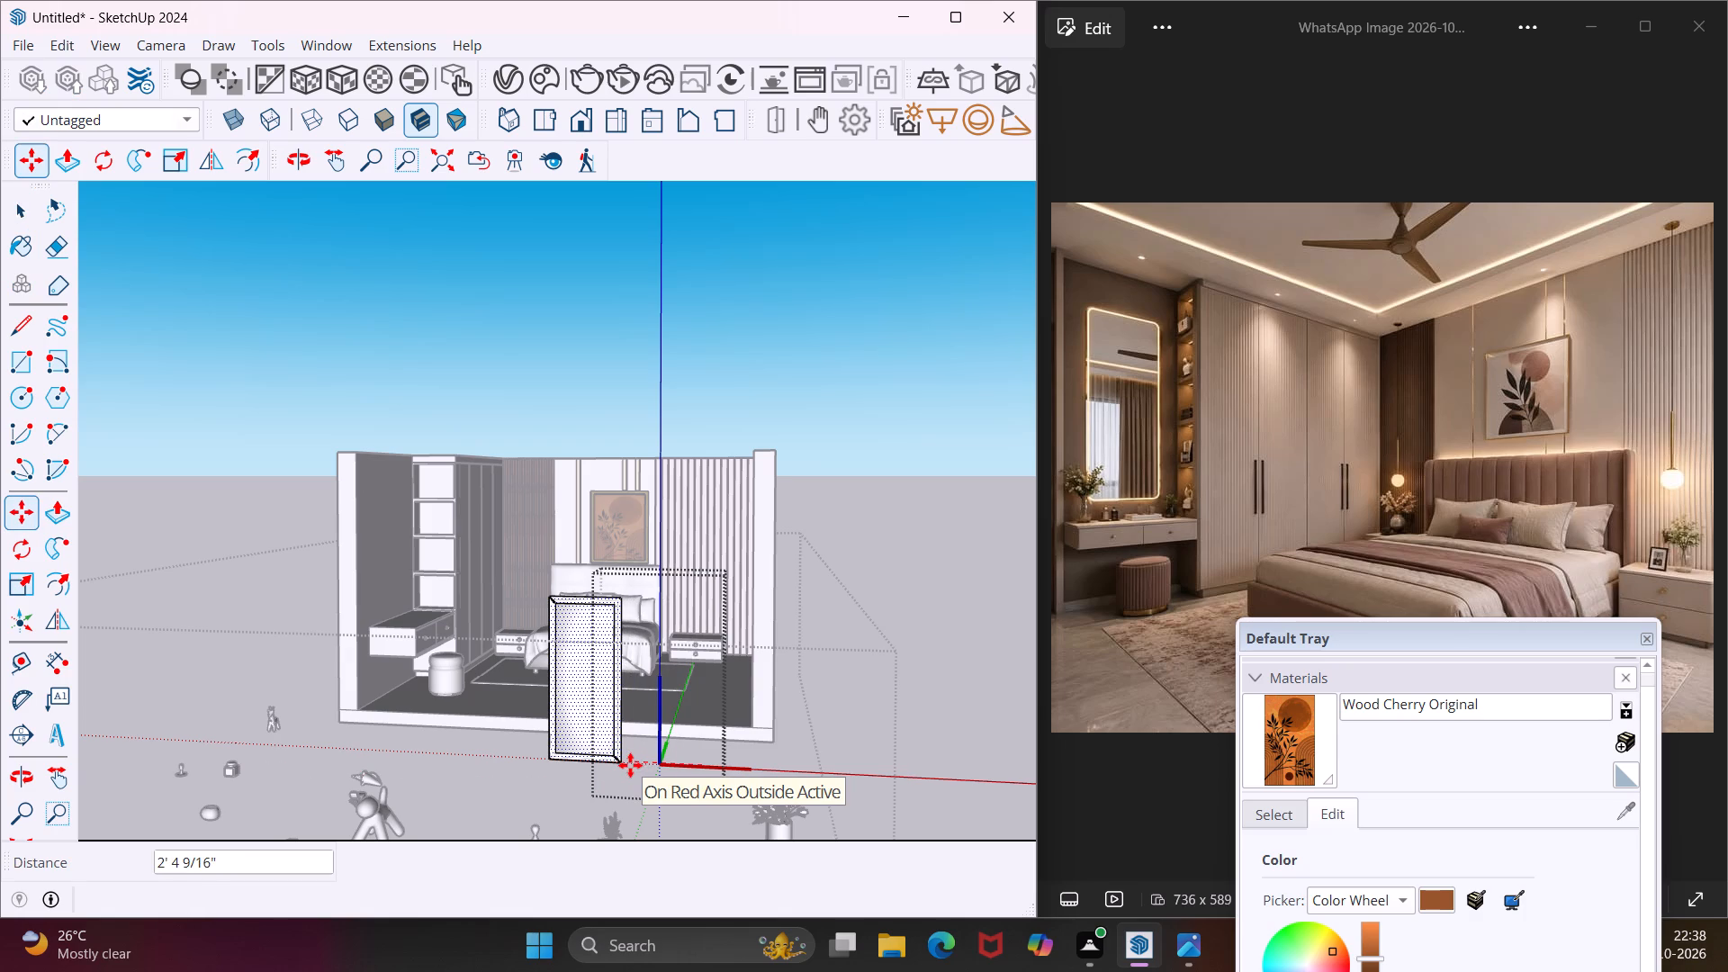
pyautogui.scroll(-10, 599, 769)
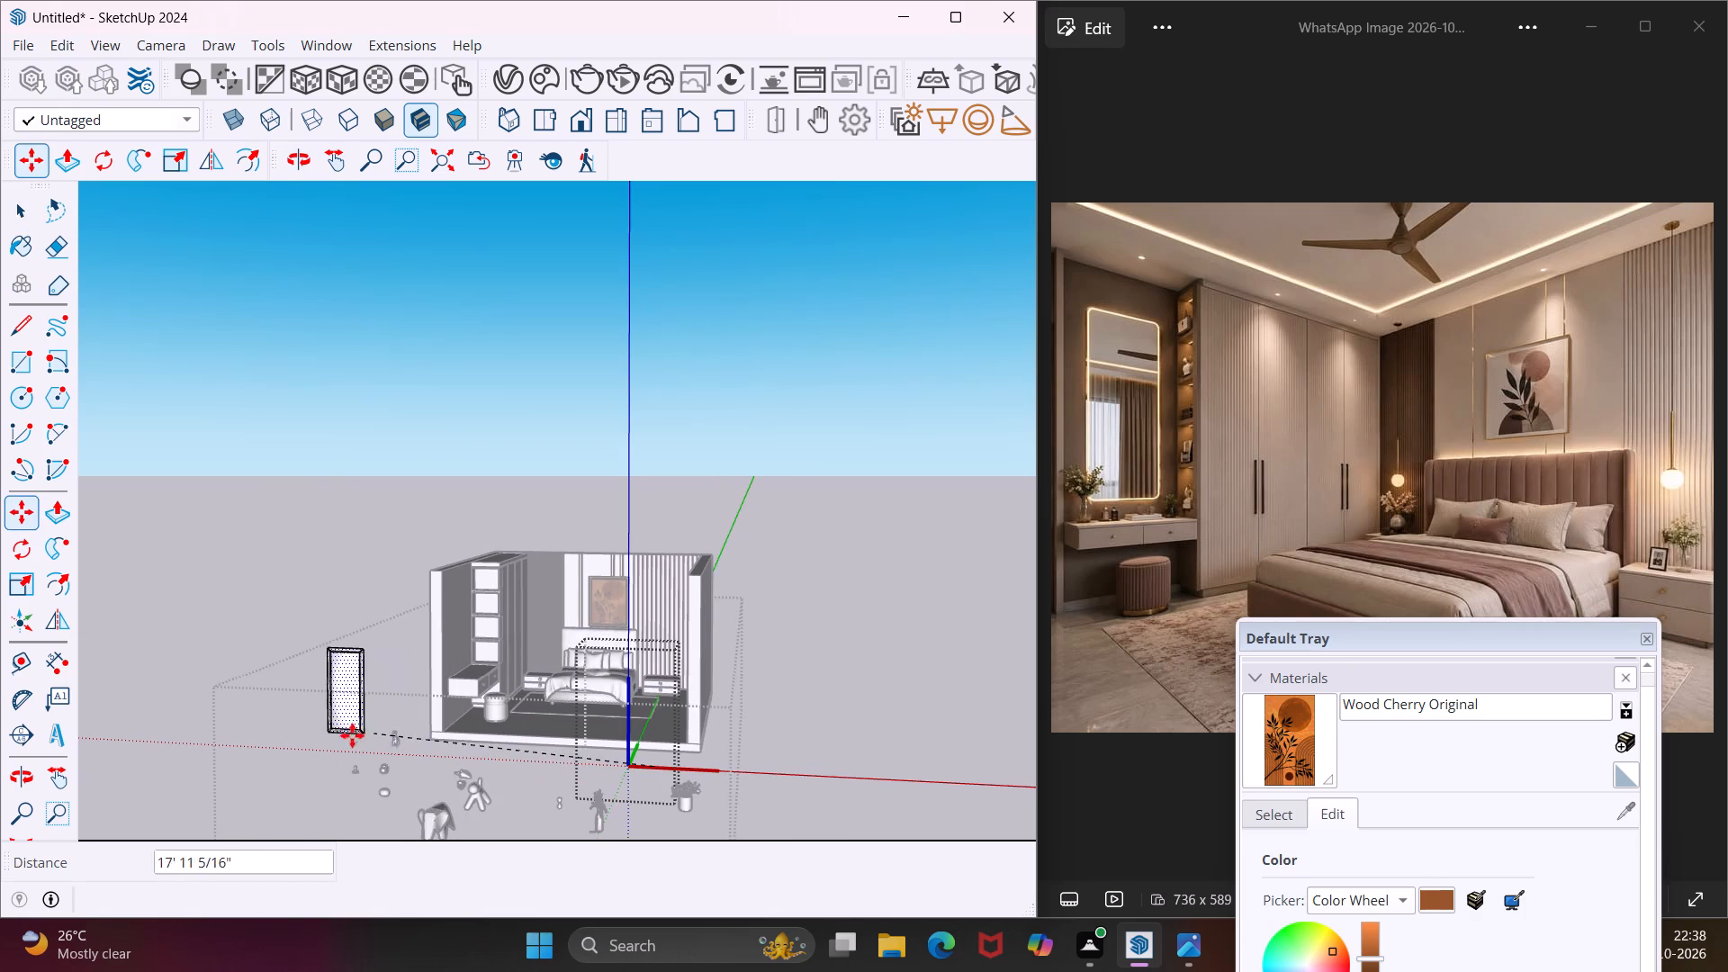
pyautogui.click(312, 738)
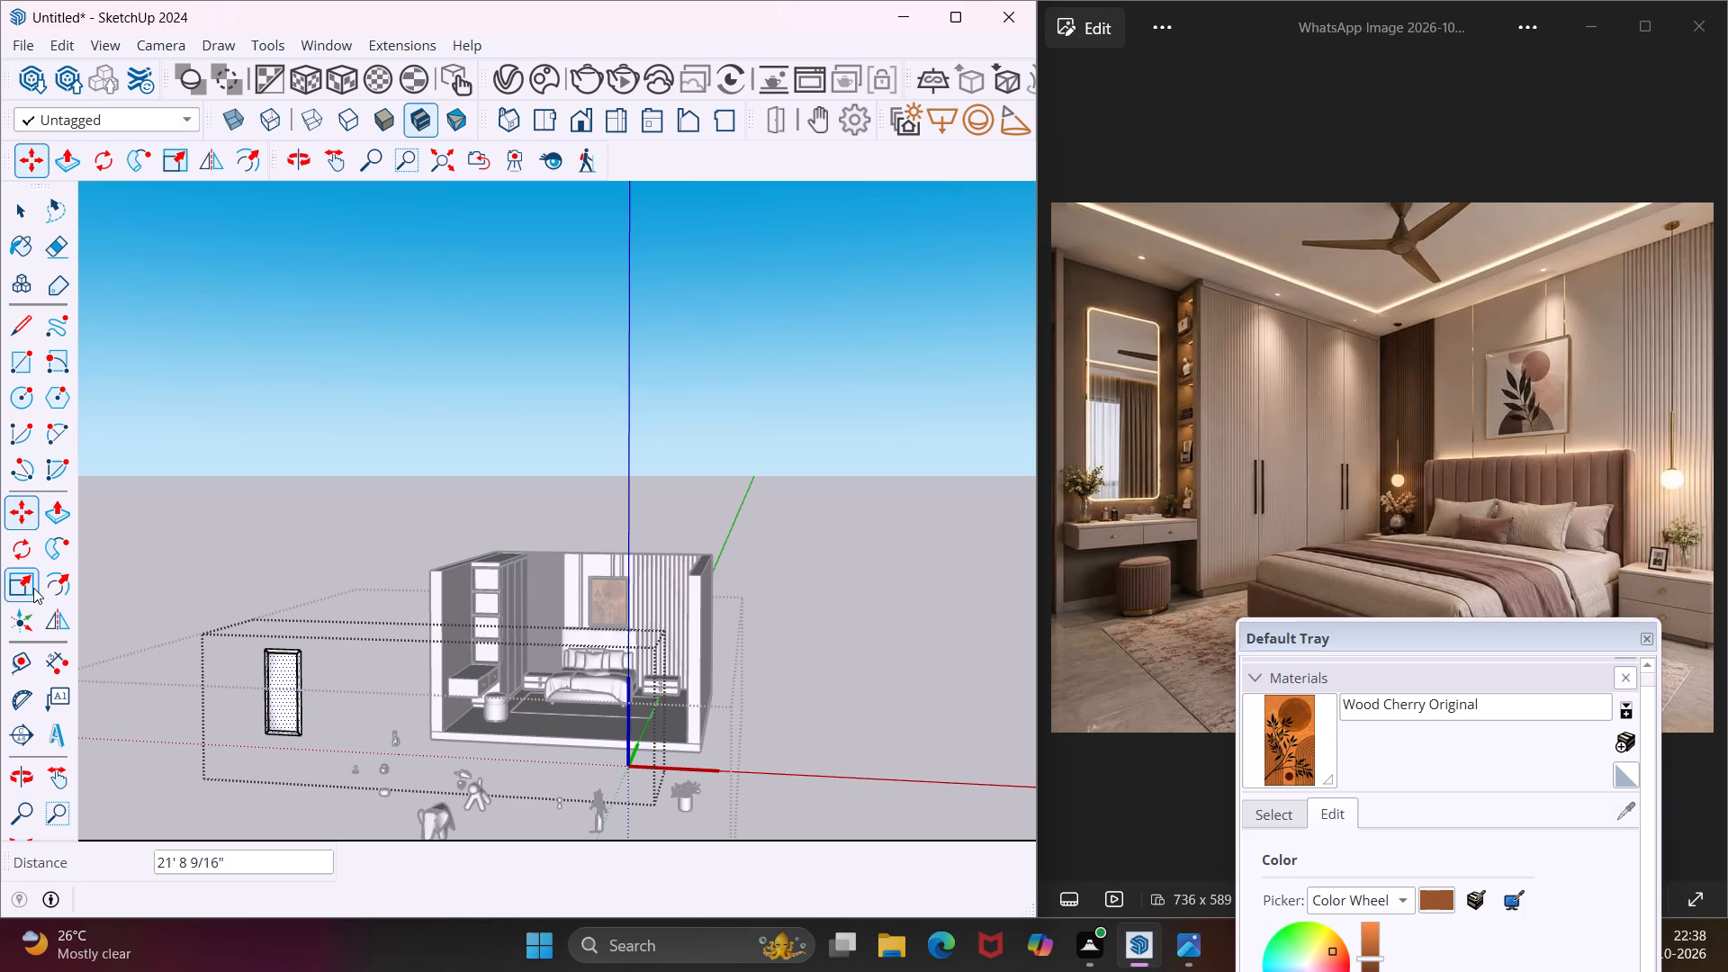
# Rotate the framed mirror 90° about the vertical axis, using a point on the ground beside it as pivot.
pyautogui.click(29, 554)
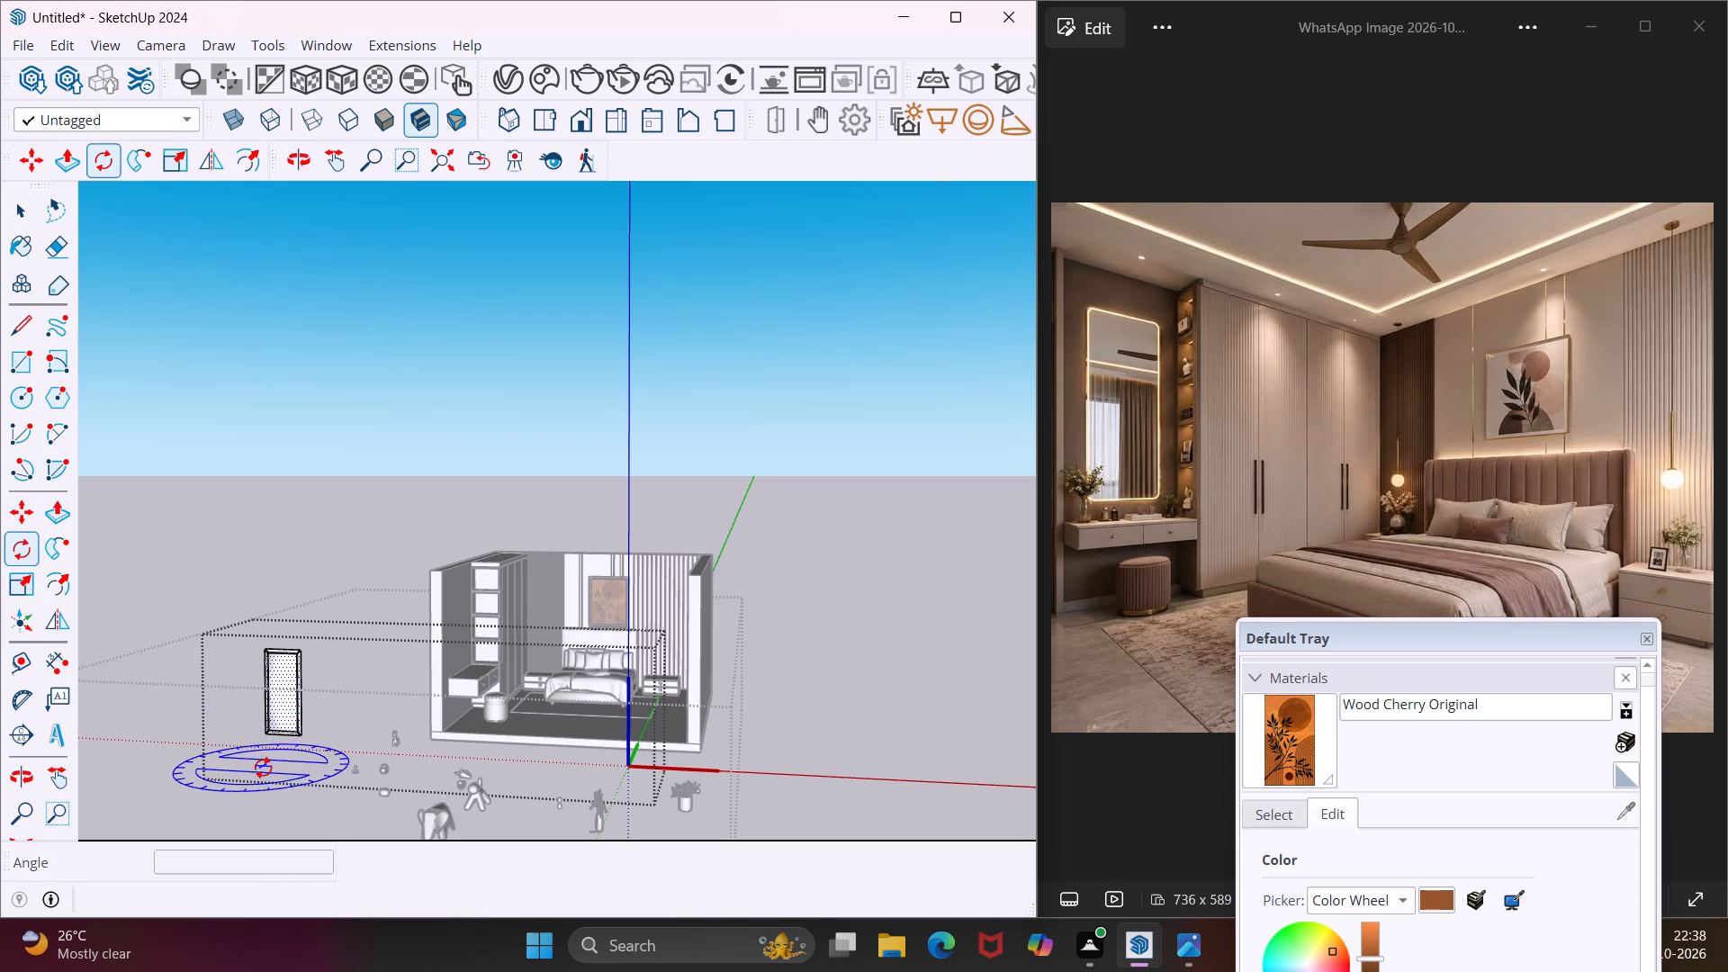
pyautogui.click(262, 767)
pyautogui.click(343, 778)
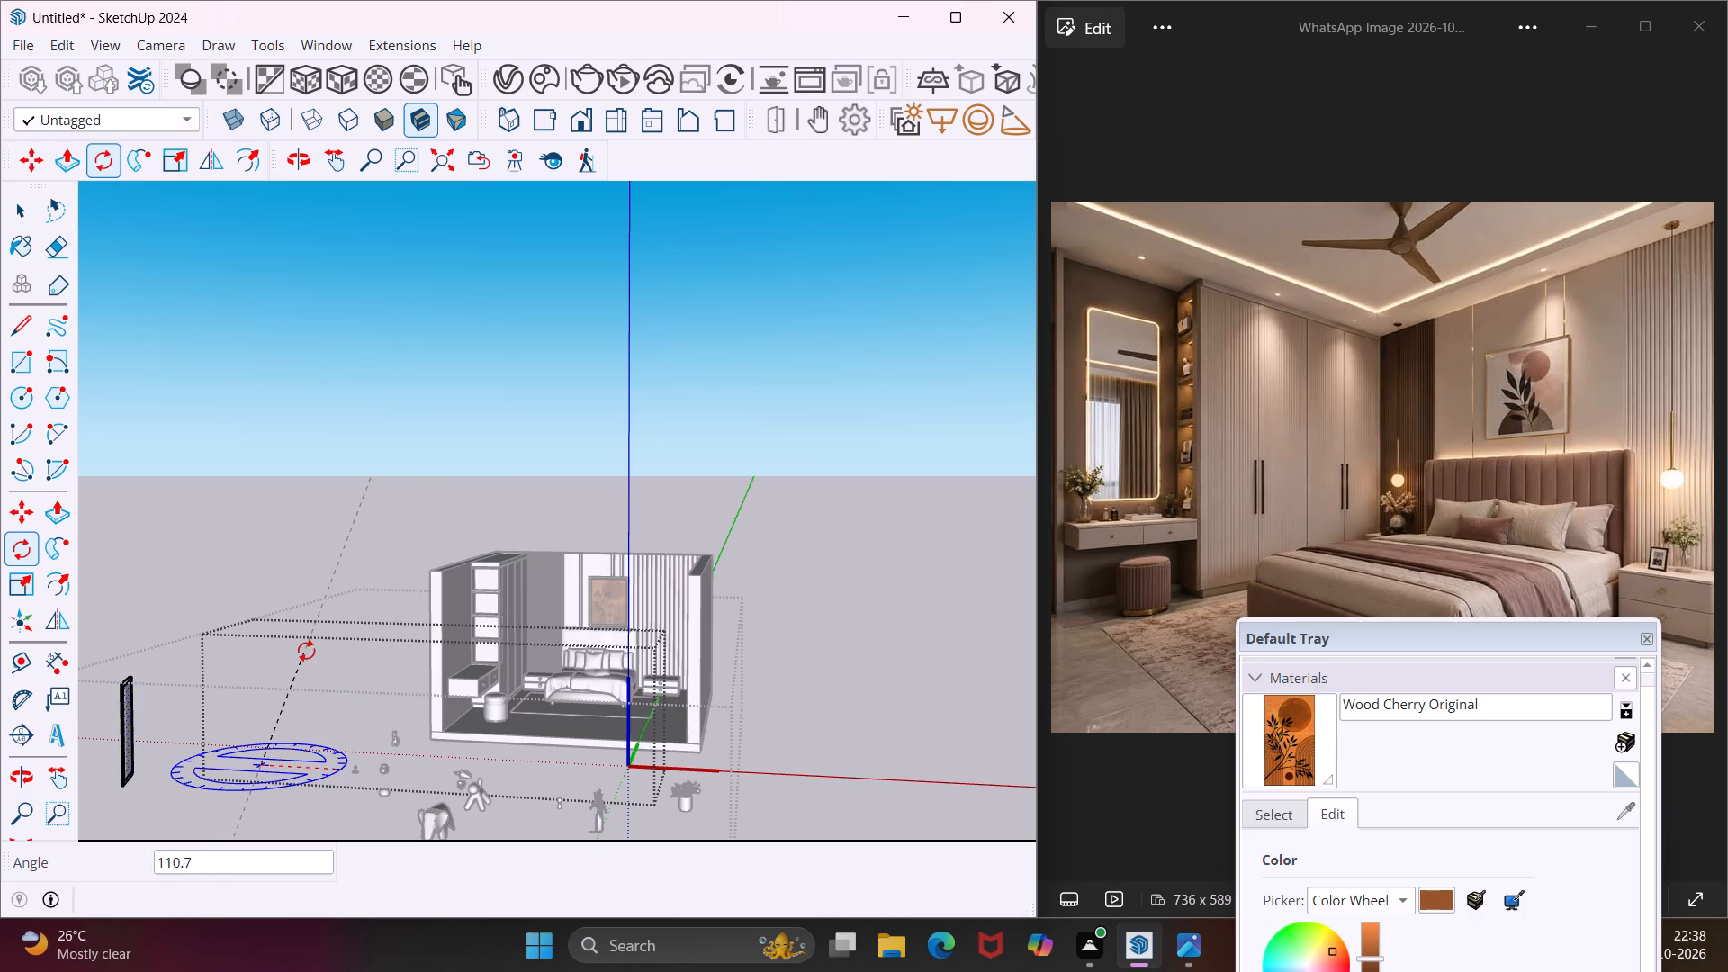
pyautogui.write('90')
pyautogui.press('Return')
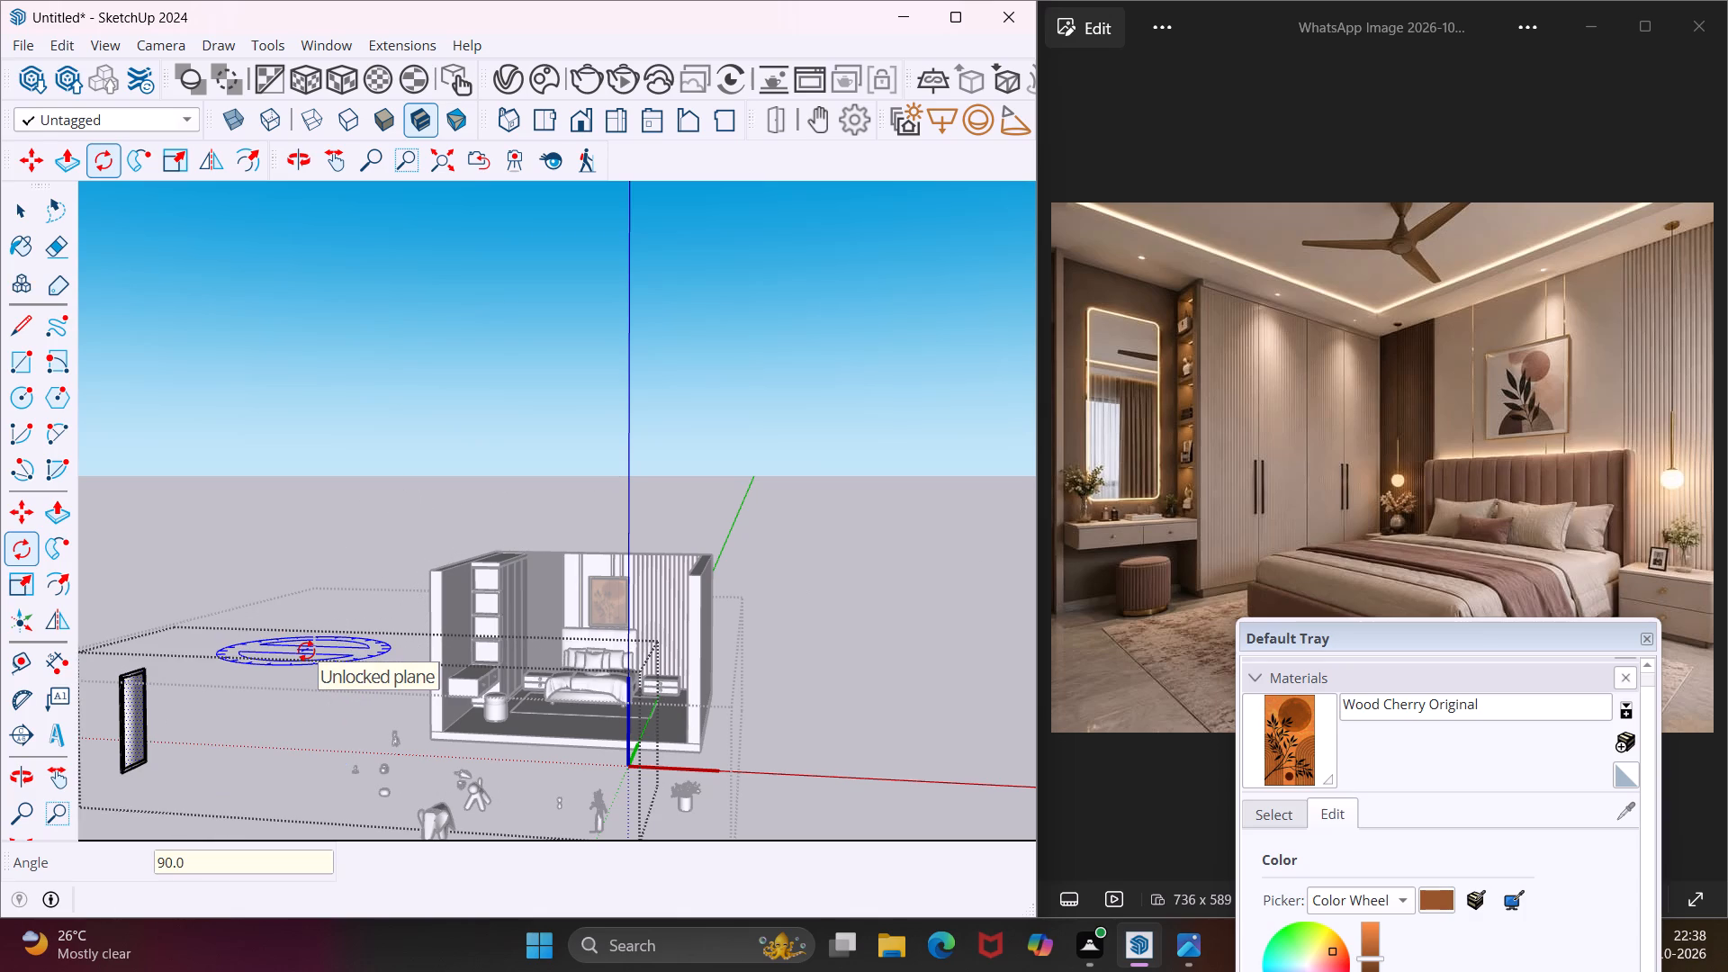
# Move the framed mirror by its lower corner about 20' 4" onto the vanity wall, just above the countertop.
pyautogui.press('m')
pyautogui.scroll(14, 142, 769)
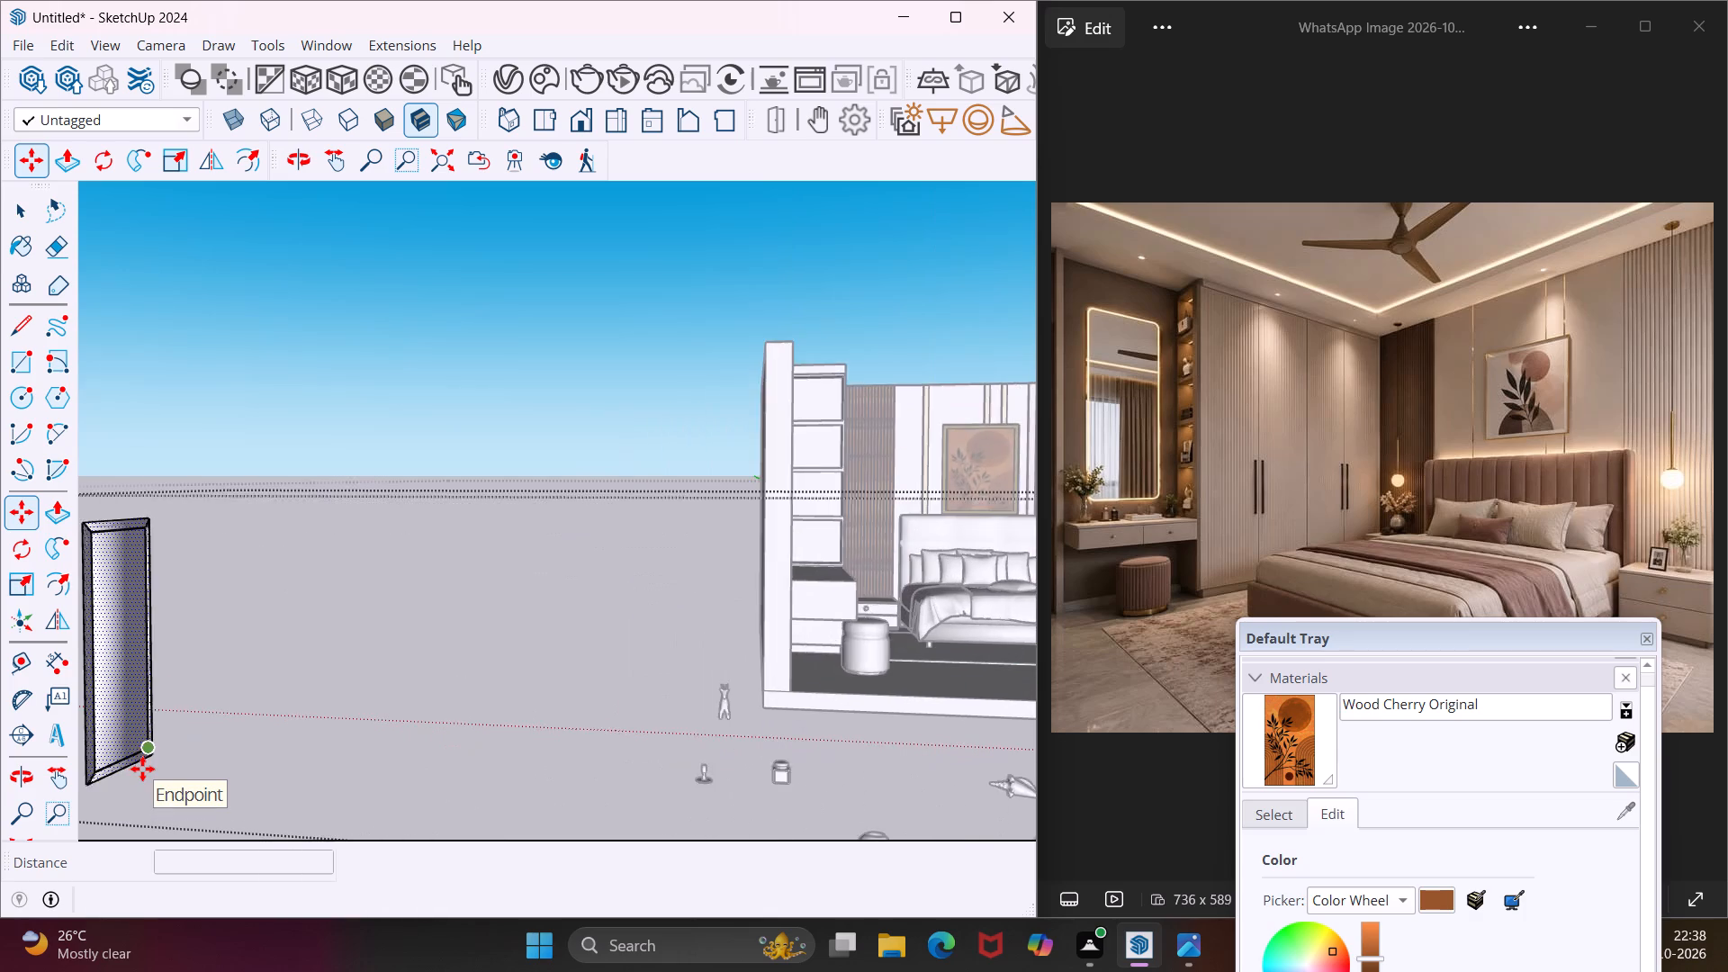
pyautogui.scroll(6, 142, 769)
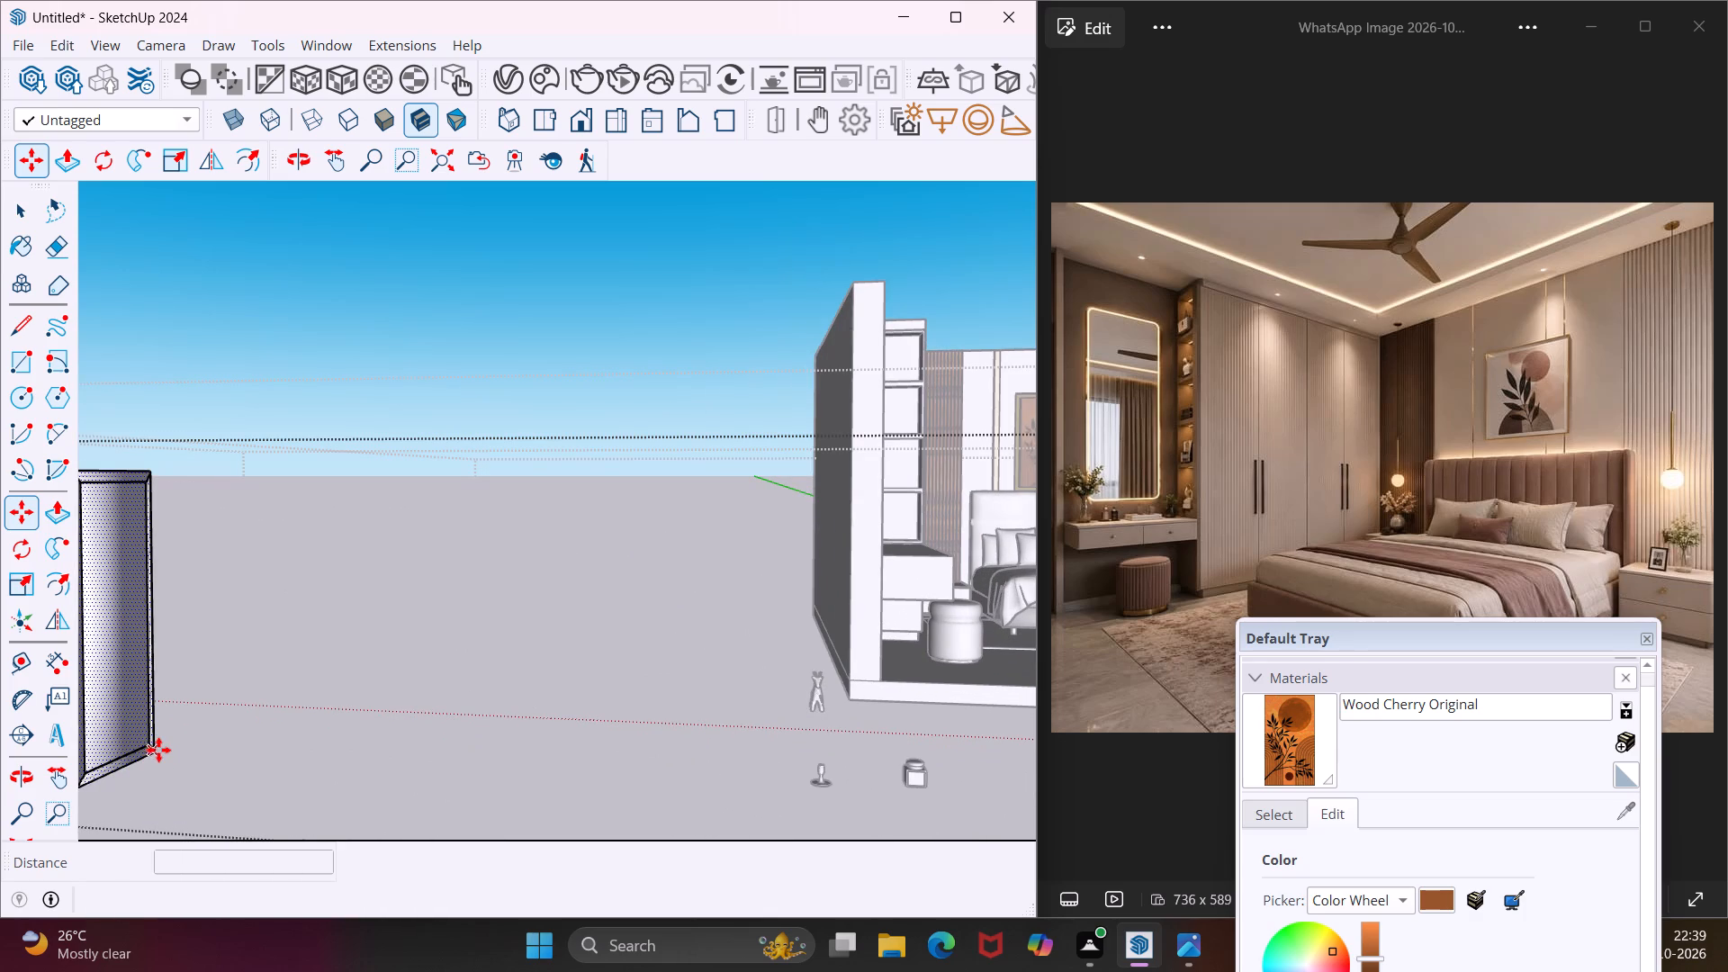
pyautogui.click(158, 753)
pyautogui.scroll(-11, 212, 731)
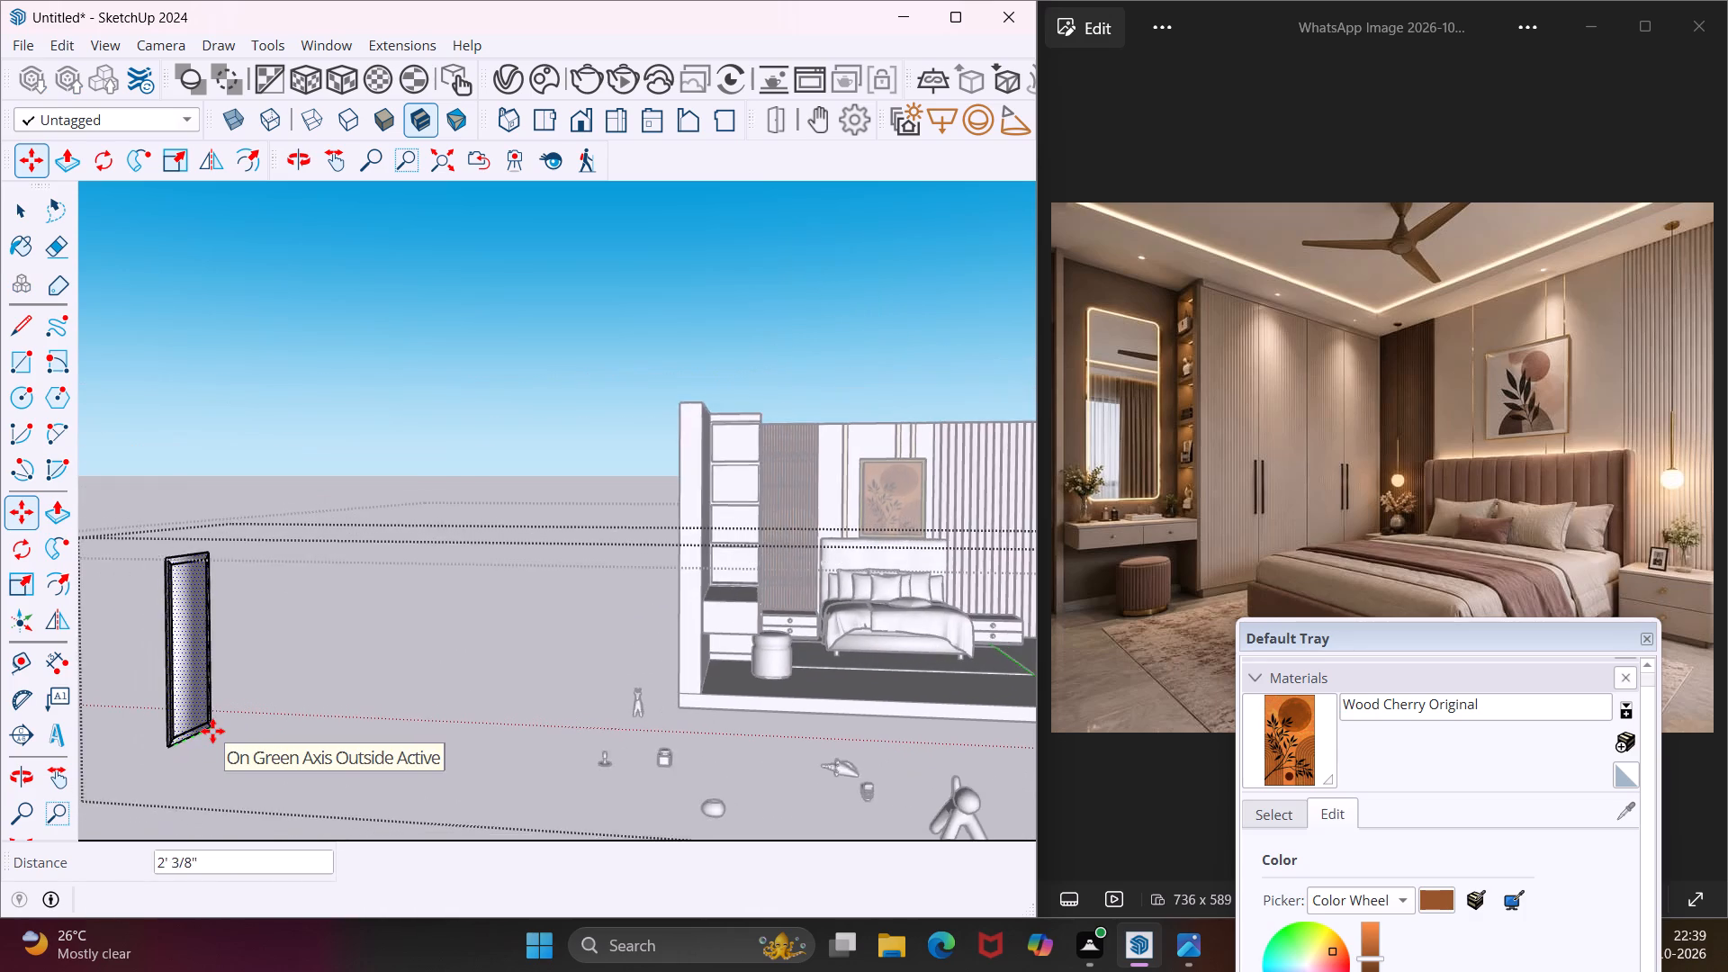
pyautogui.scroll(-5, 212, 731)
pyautogui.moveTo(650, 609); pyautogui.dragTo(528, 638, button='middle')
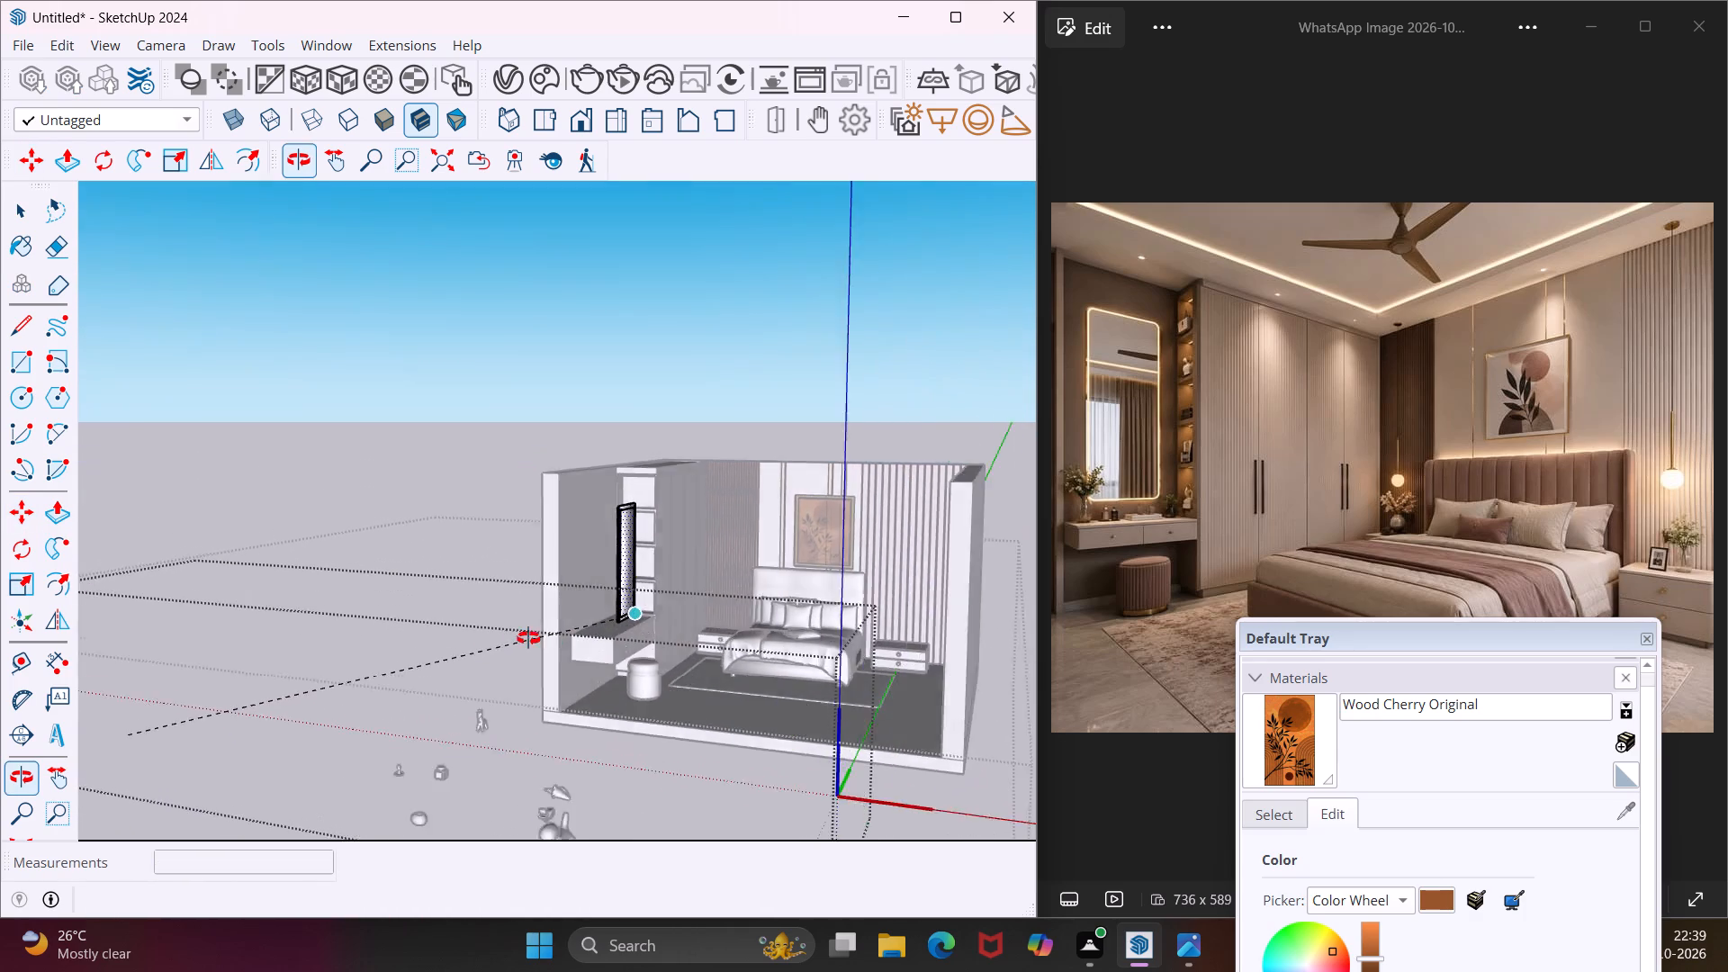
pyautogui.moveTo(528, 638); pyautogui.dragTo(380, 661, button='middle')
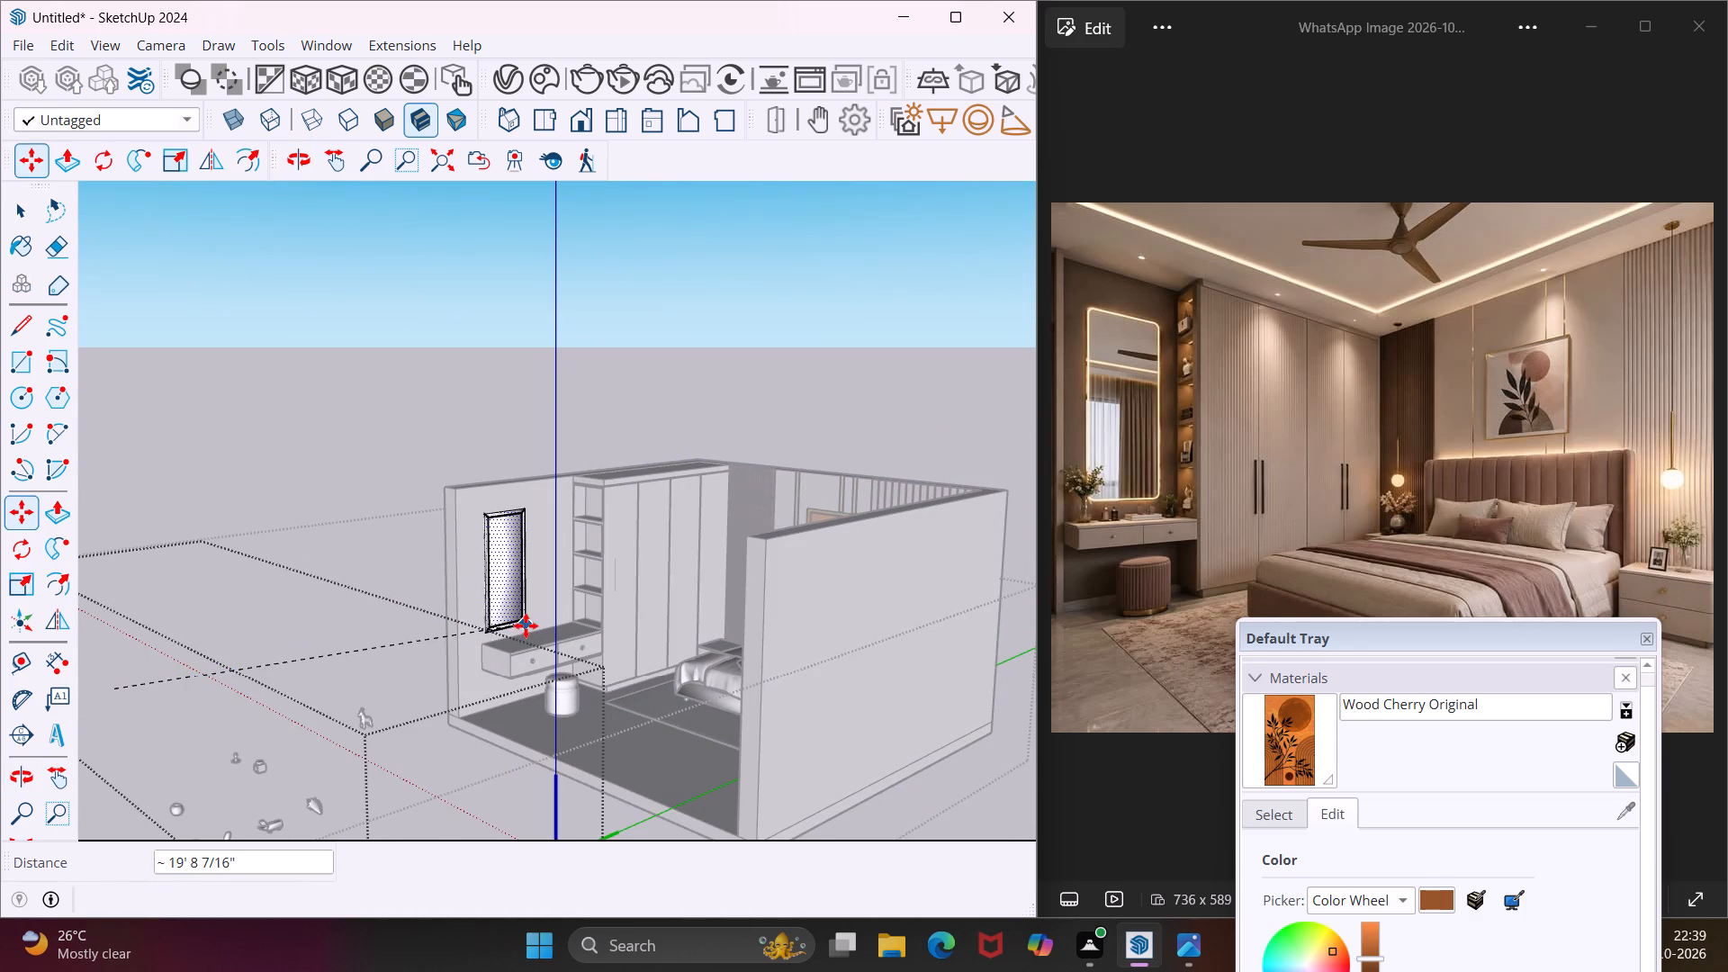
pyautogui.scroll(9, 526, 625)
pyautogui.scroll(-3, 555, 624)
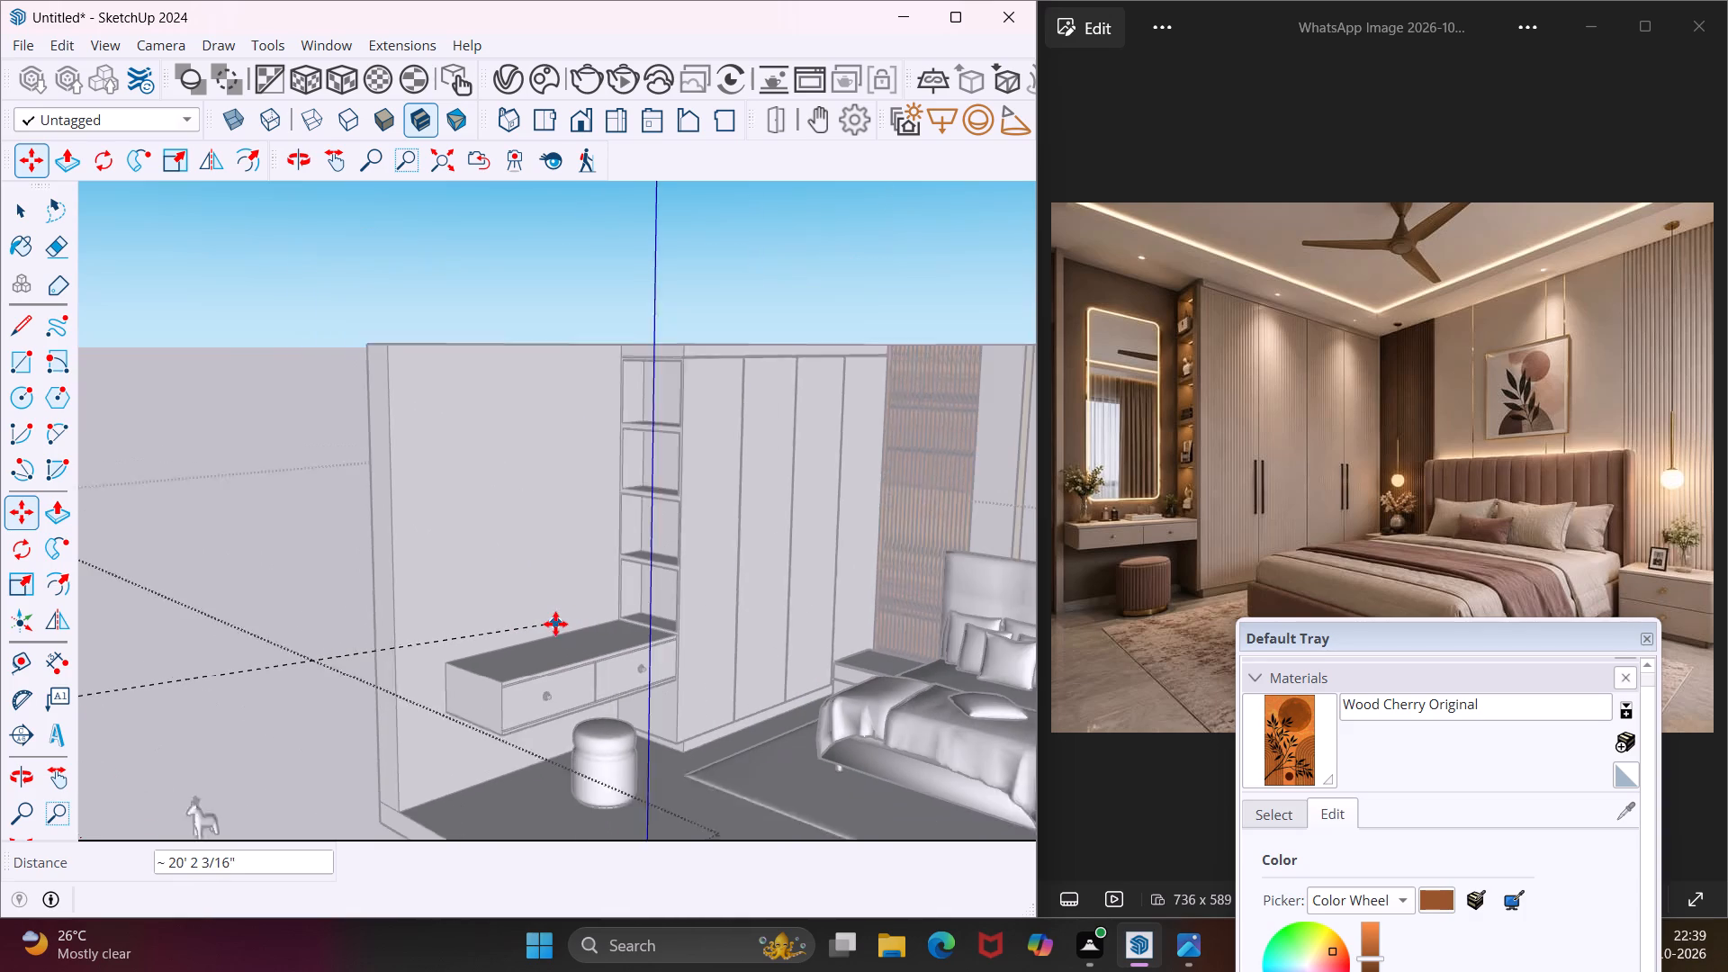
pyautogui.scroll(-1, 555, 624)
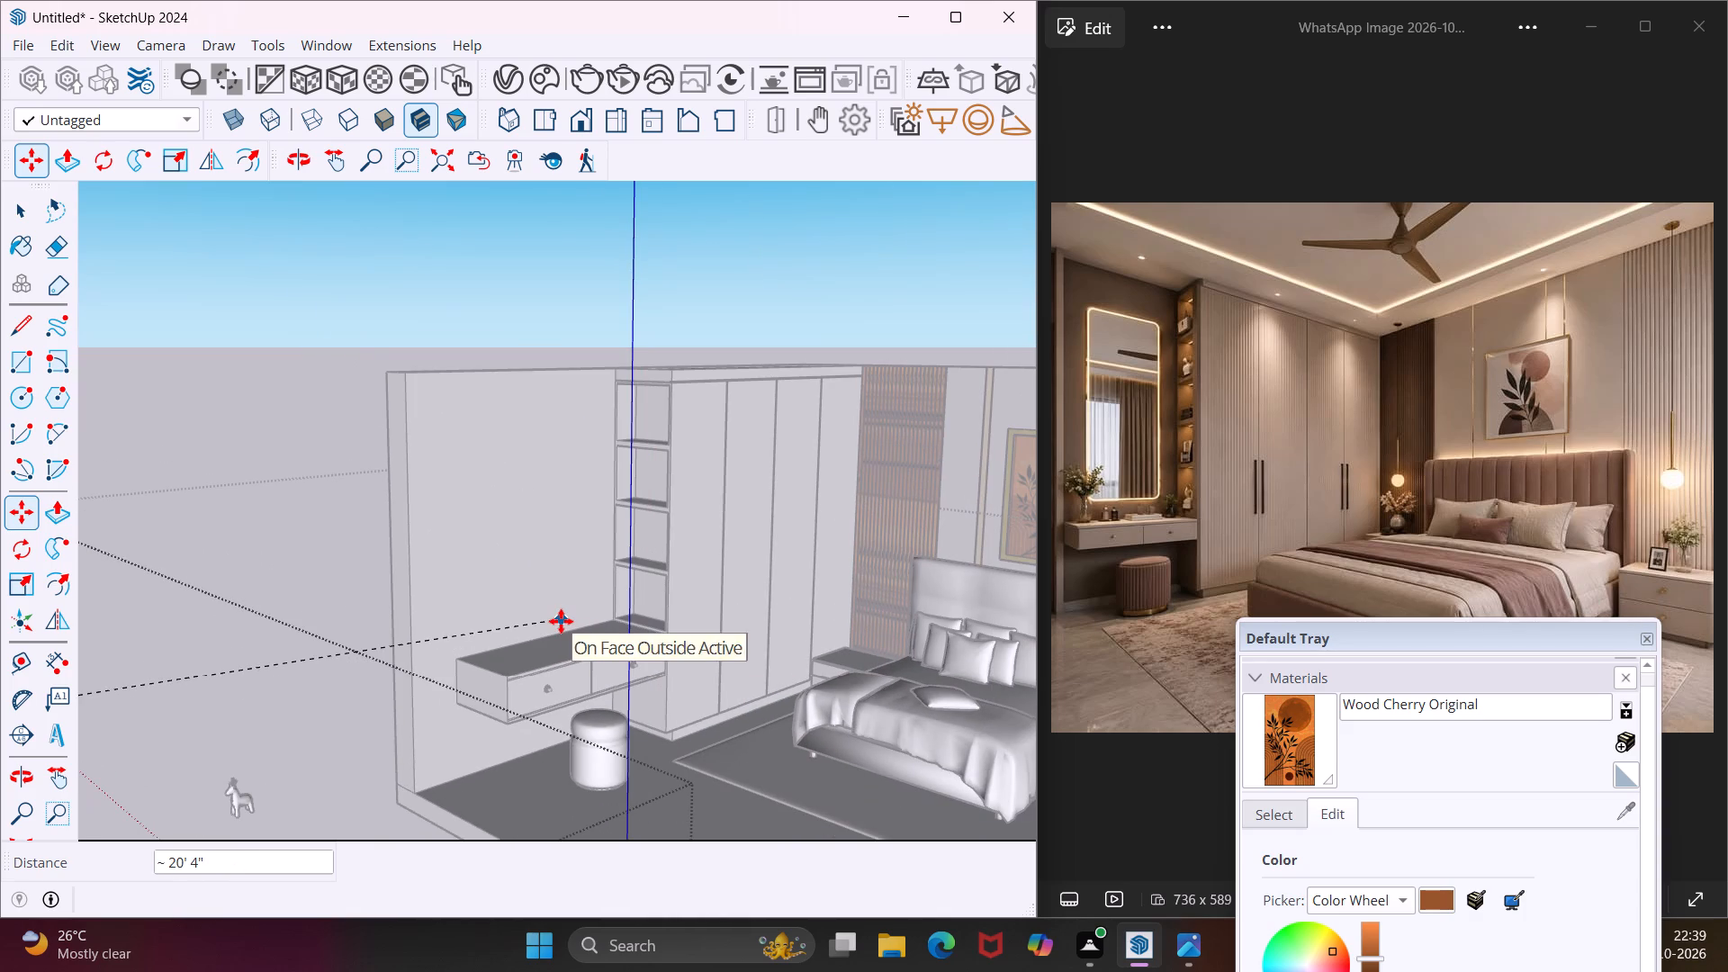
pyautogui.click(561, 621)
# Move the framed mirror by its lower corner 4' away from the vanity wall, to the outside of the room.
pyautogui.moveTo(495, 609); pyautogui.dragTo(583, 630, button='middle')
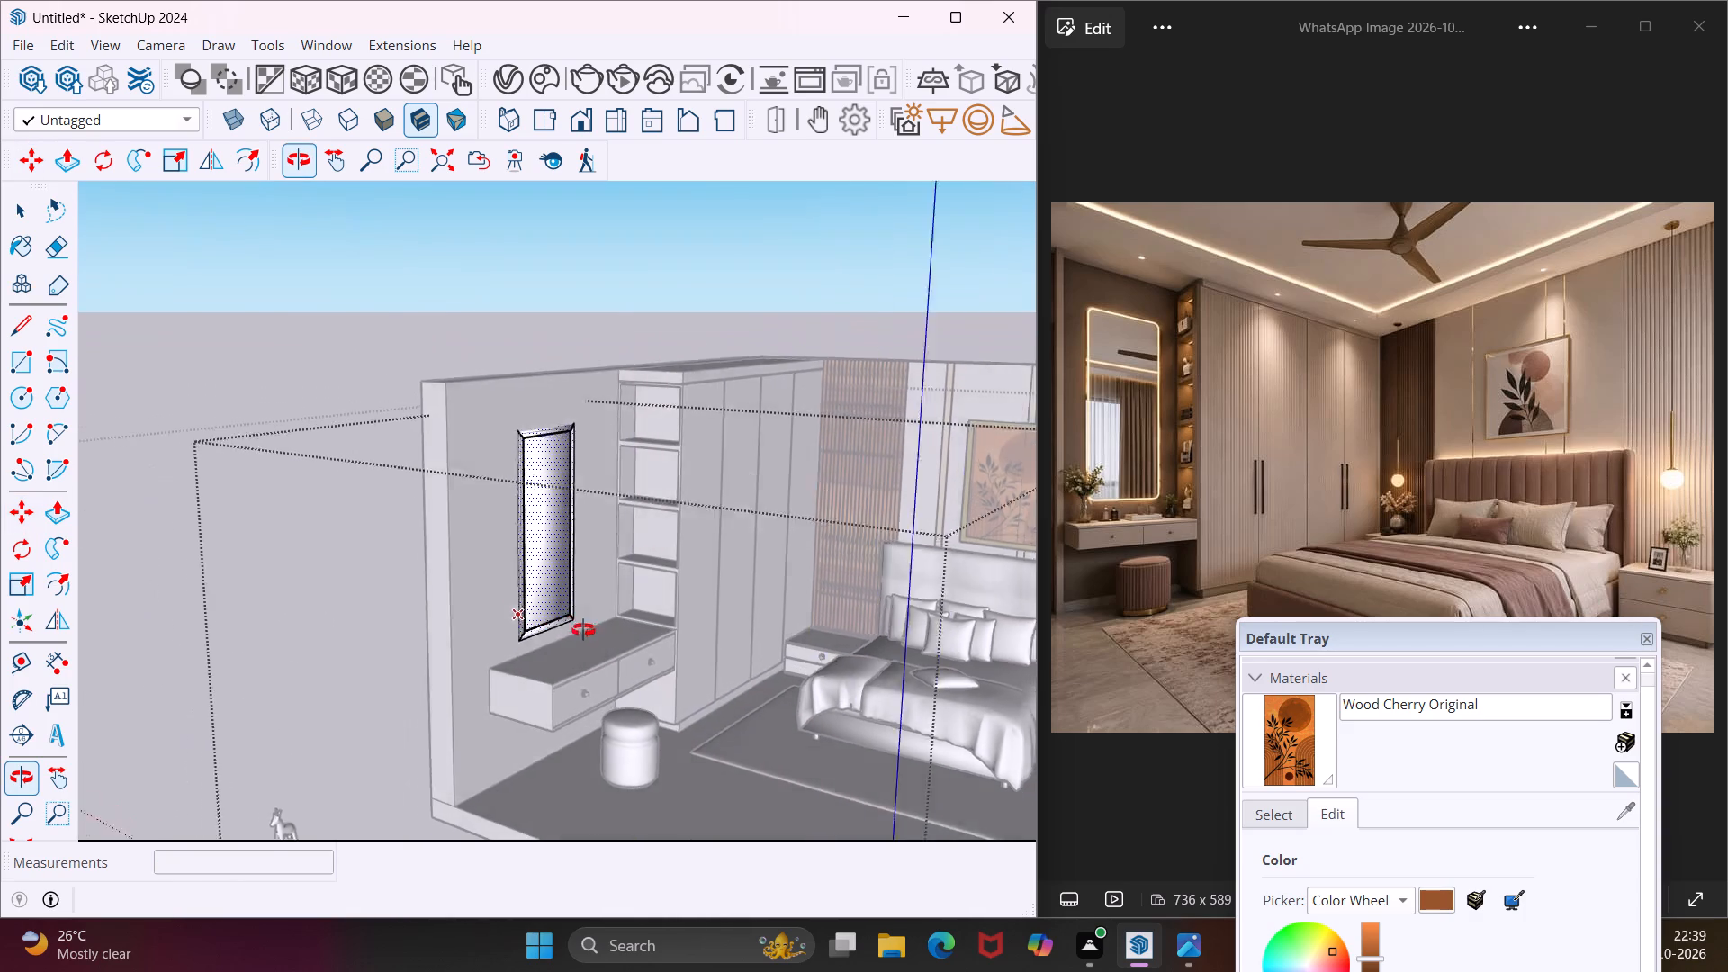
pyautogui.moveTo(583, 630); pyautogui.dragTo(702, 634, button='middle')
pyautogui.scroll(4, 579, 570)
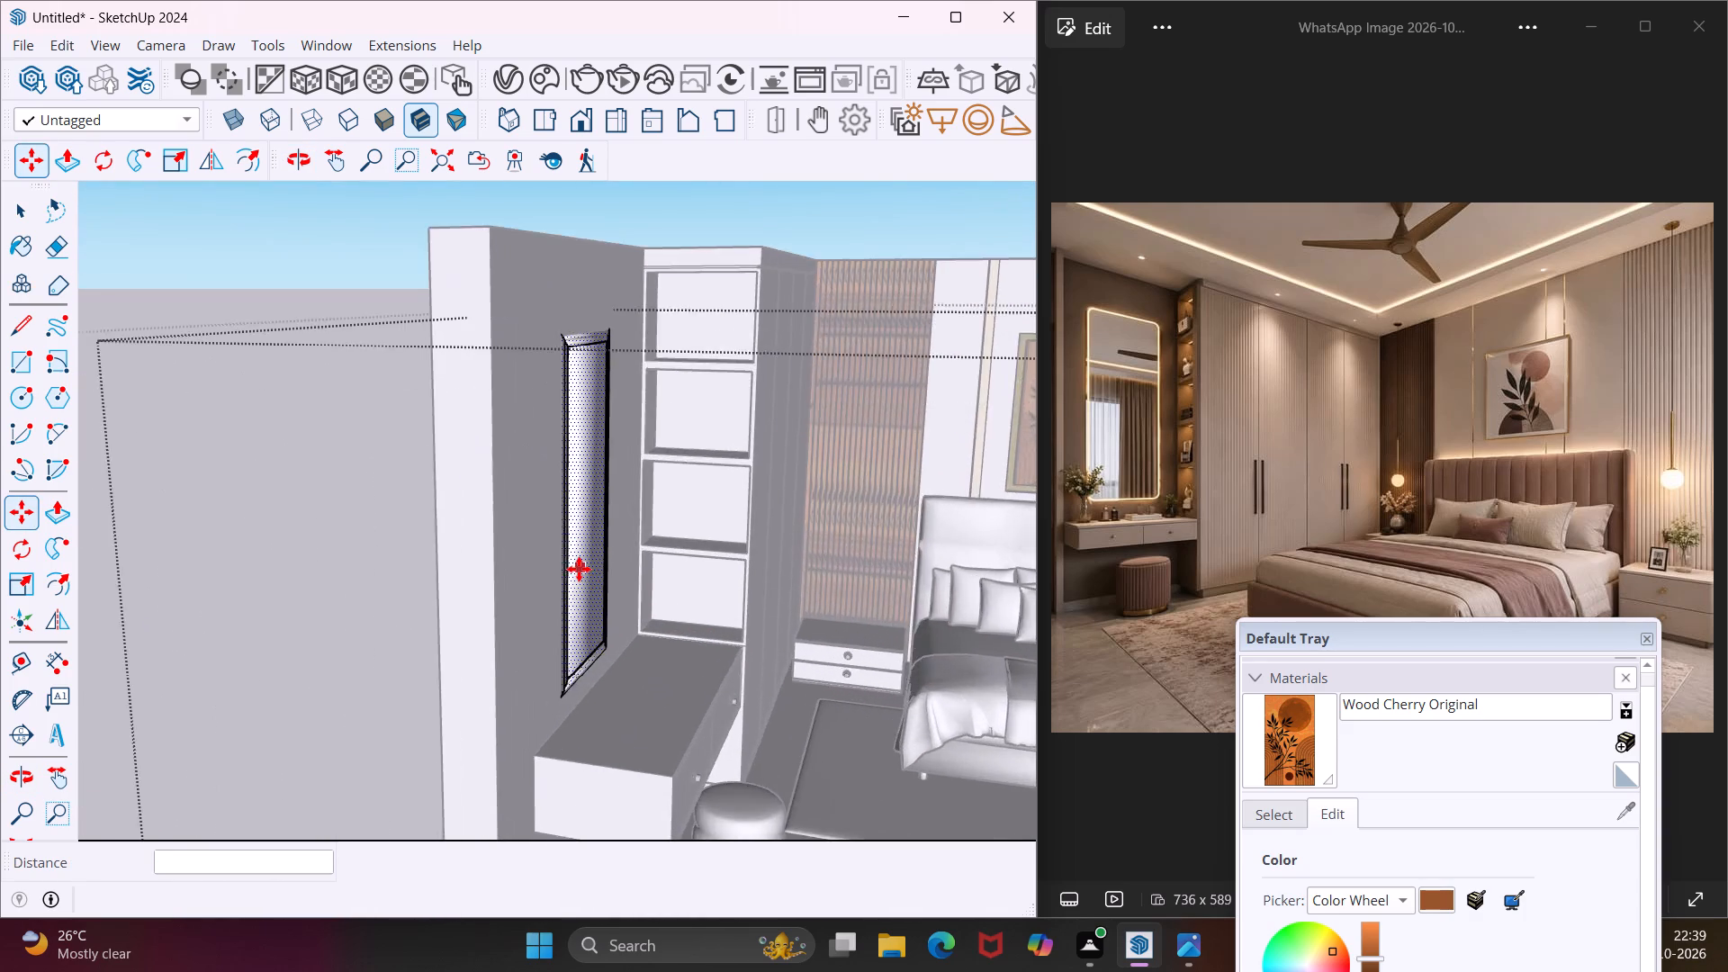
pyautogui.scroll(11, 579, 569)
pyautogui.moveTo(579, 568); pyautogui.dragTo(623, 576, button='middle')
pyautogui.scroll(-6, 633, 557)
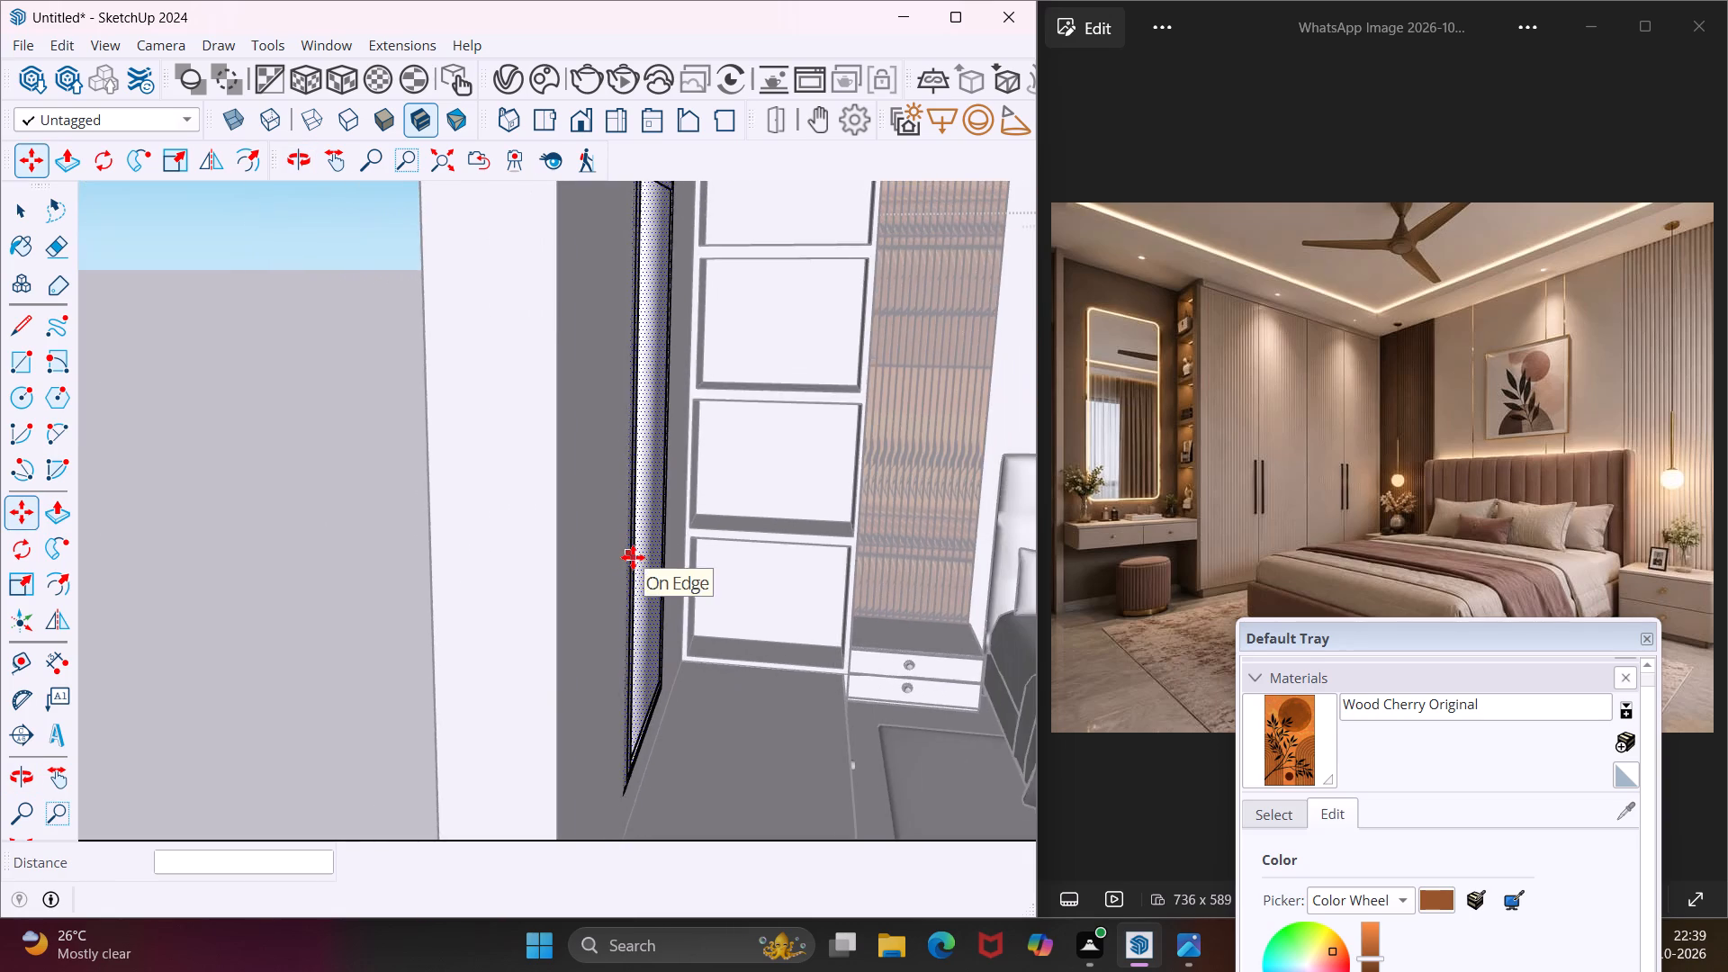
pyautogui.scroll(-4, 633, 557)
pyautogui.scroll(8, 631, 715)
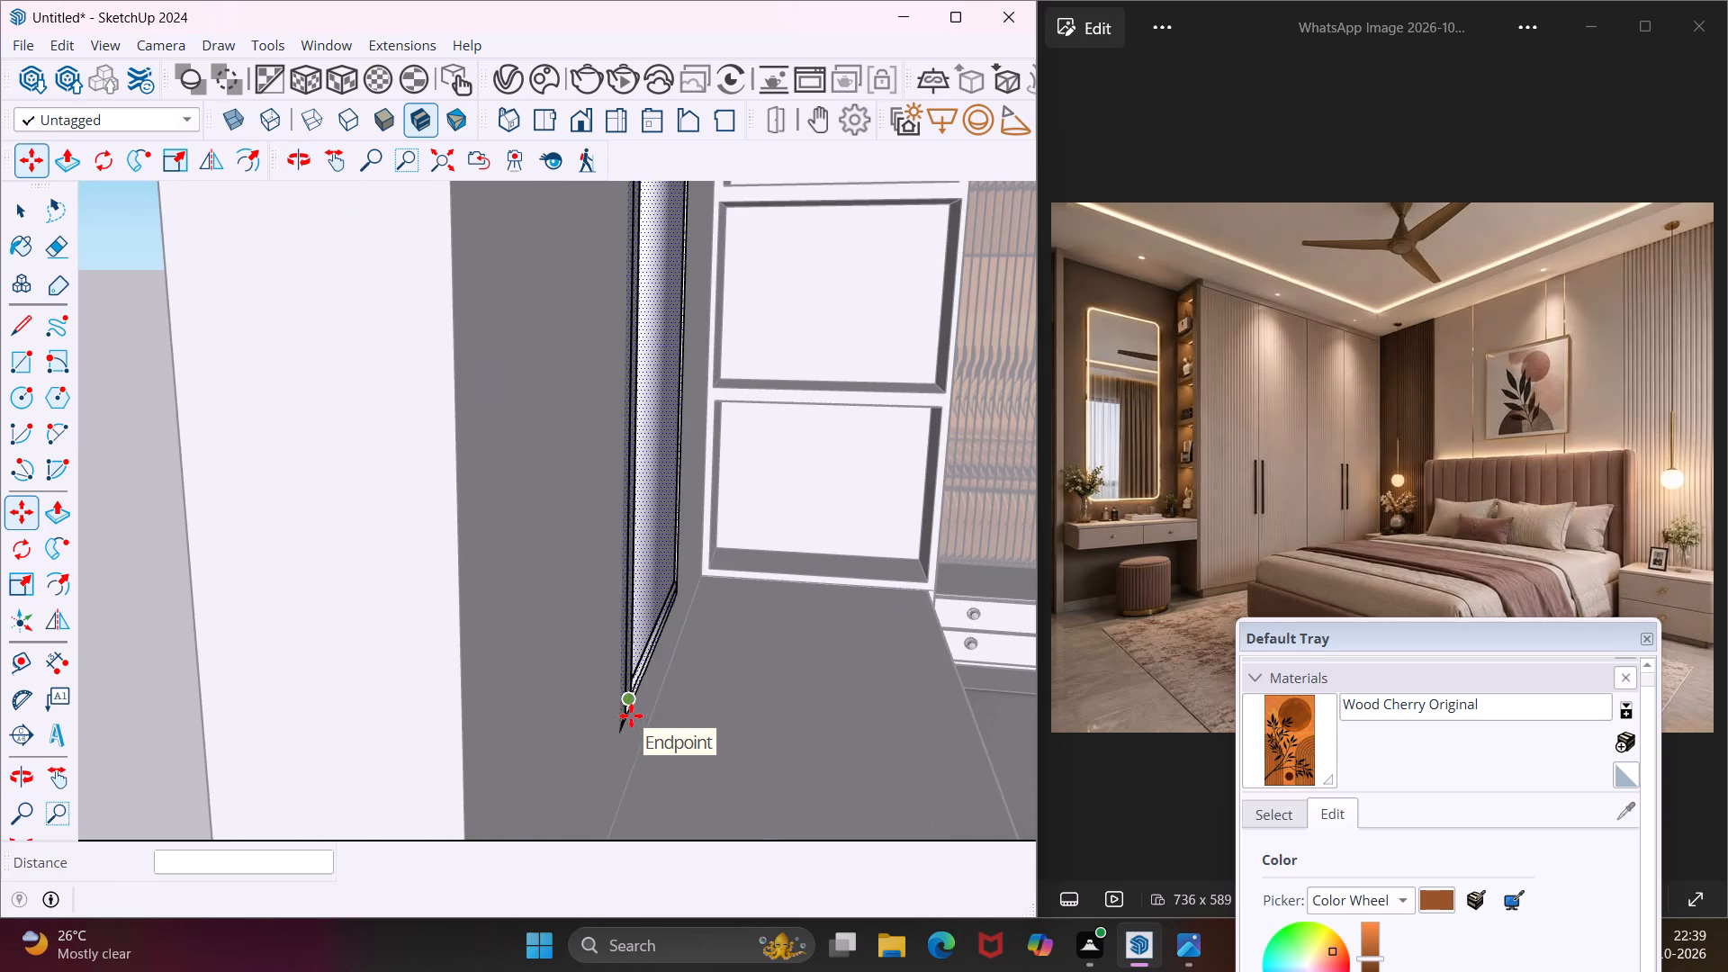
pyautogui.click(629, 724)
pyautogui.scroll(-13, 535, 738)
pyautogui.scroll(1, 535, 738)
pyautogui.scroll(-6, 535, 738)
pyautogui.click(352, 762)
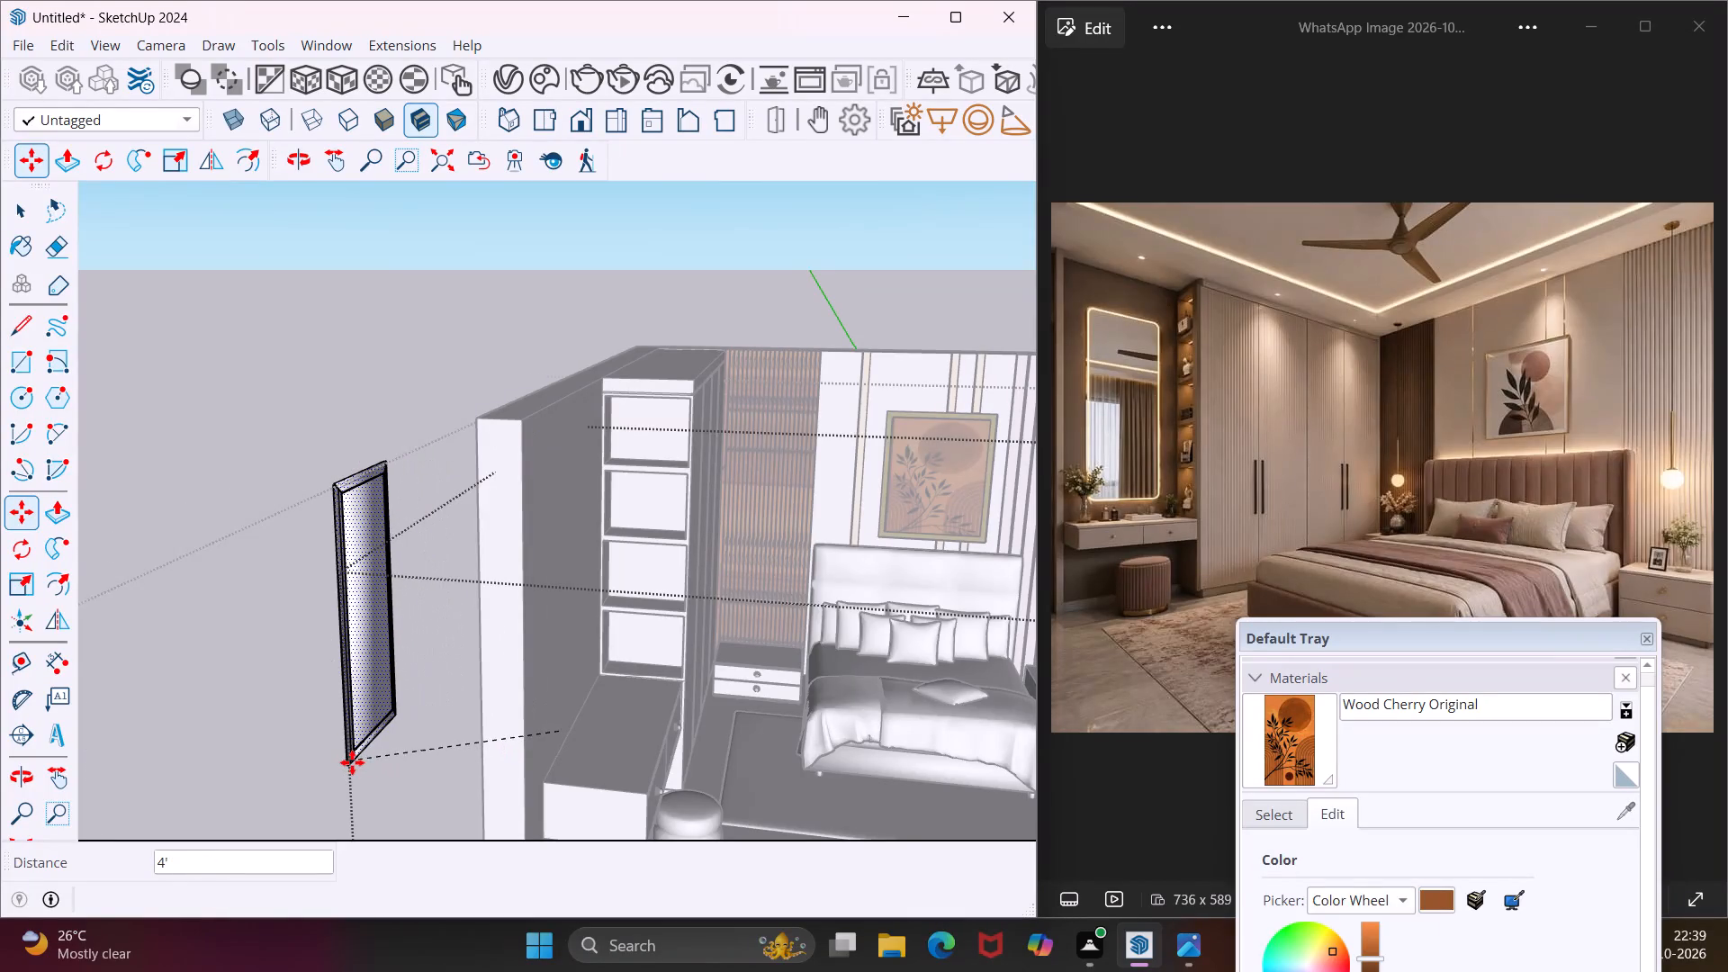
# Deselect the mirror and close all open nested groups to return to the top level of the model.
pyautogui.moveTo(584, 688); pyautogui.dragTo(379, 676, button='middle')
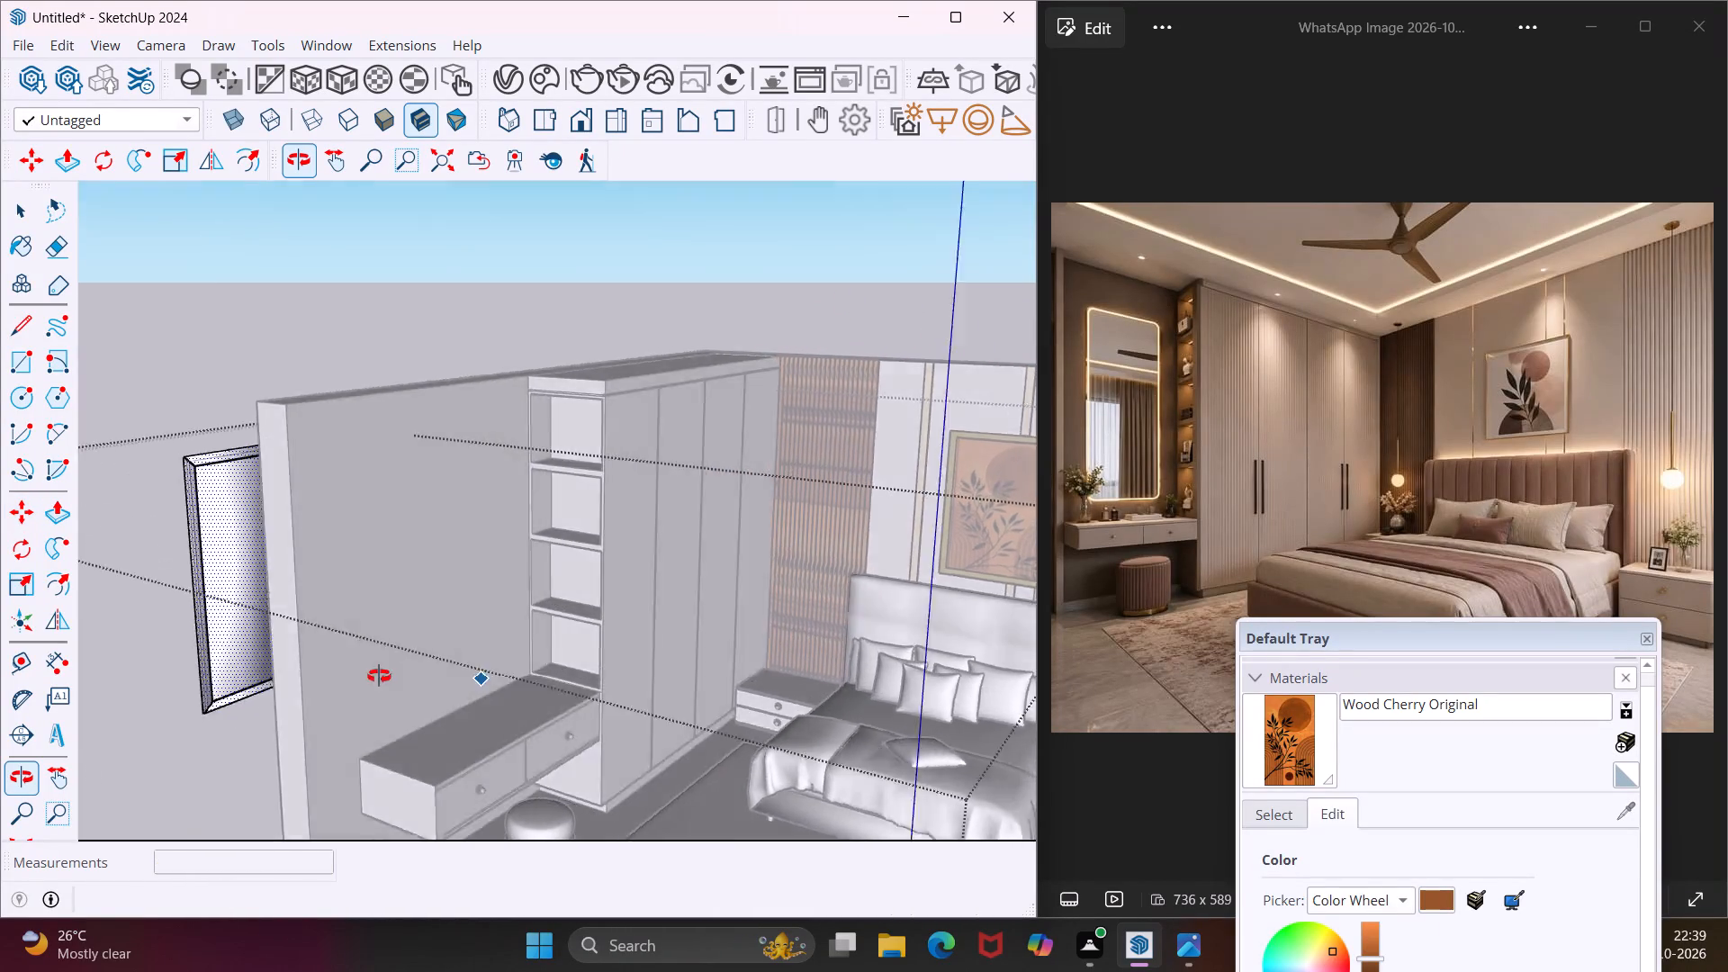
pyautogui.moveTo(379, 676); pyautogui.dragTo(292, 661, button='middle')
pyautogui.press('Escape')
pyautogui.press('space')
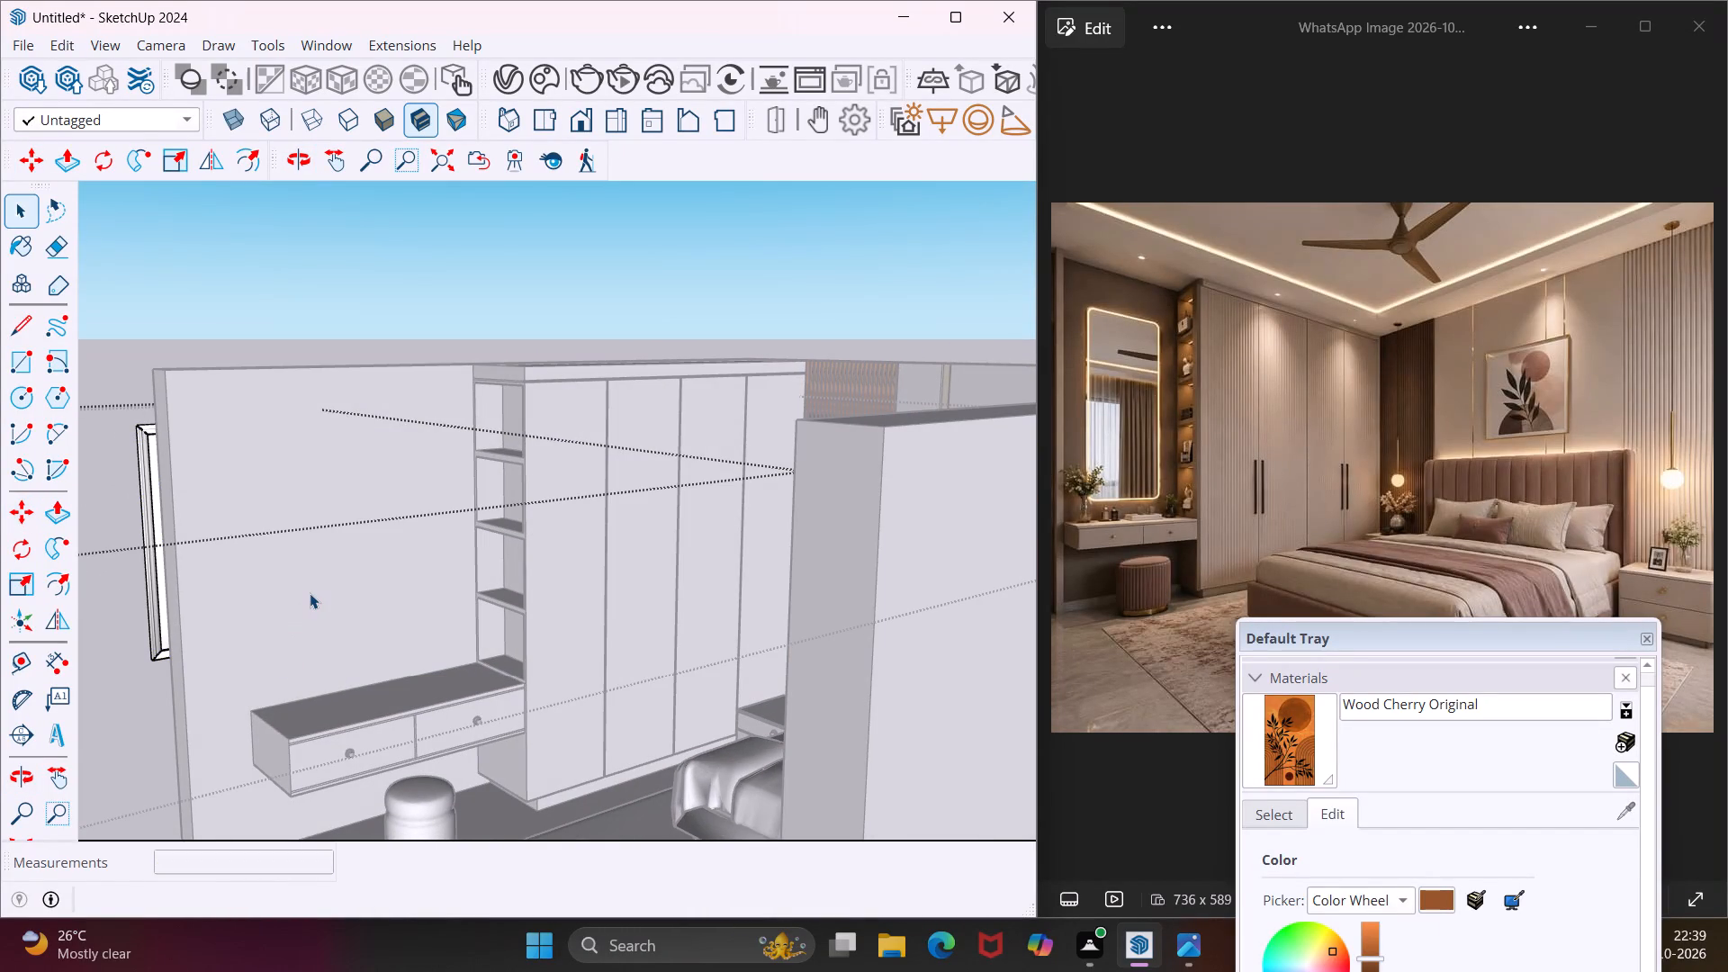
pyautogui.click(310, 591)
pyautogui.doubleClick(310, 590)
pyautogui.click(339, 357)
pyautogui.doubleClick(346, 347)
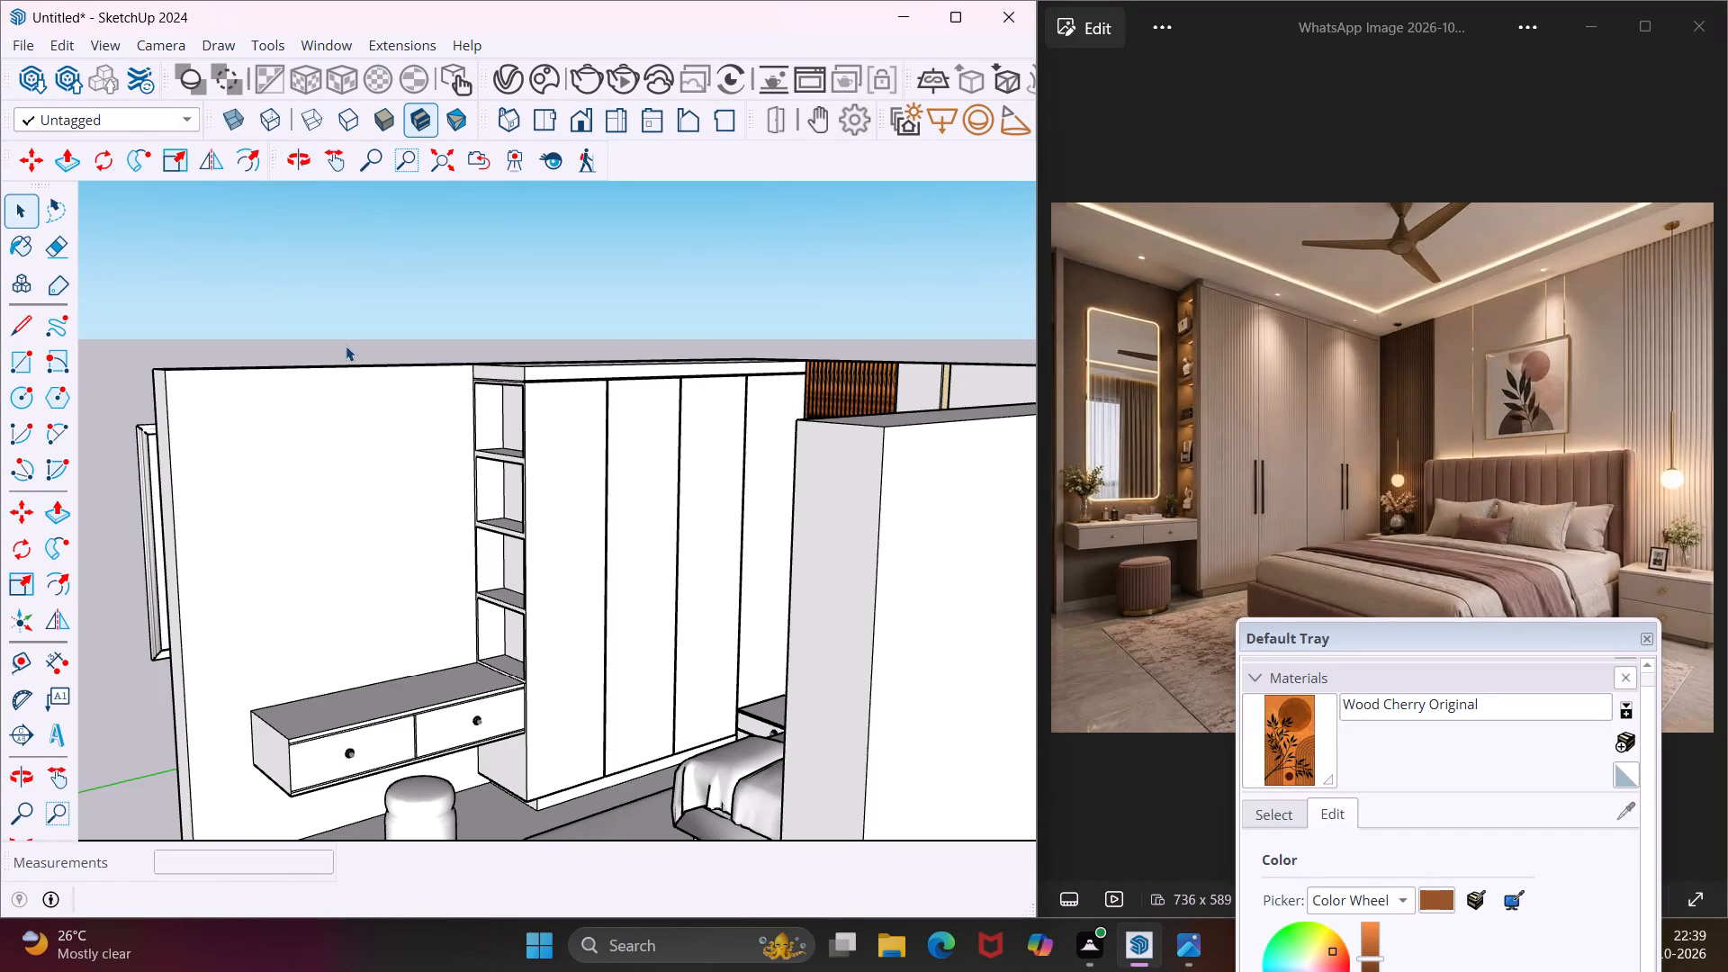
# Draw a rectangle about 3' 8" by 5' 5" on the wall above the vanity counter.
pyautogui.click(30, 362)
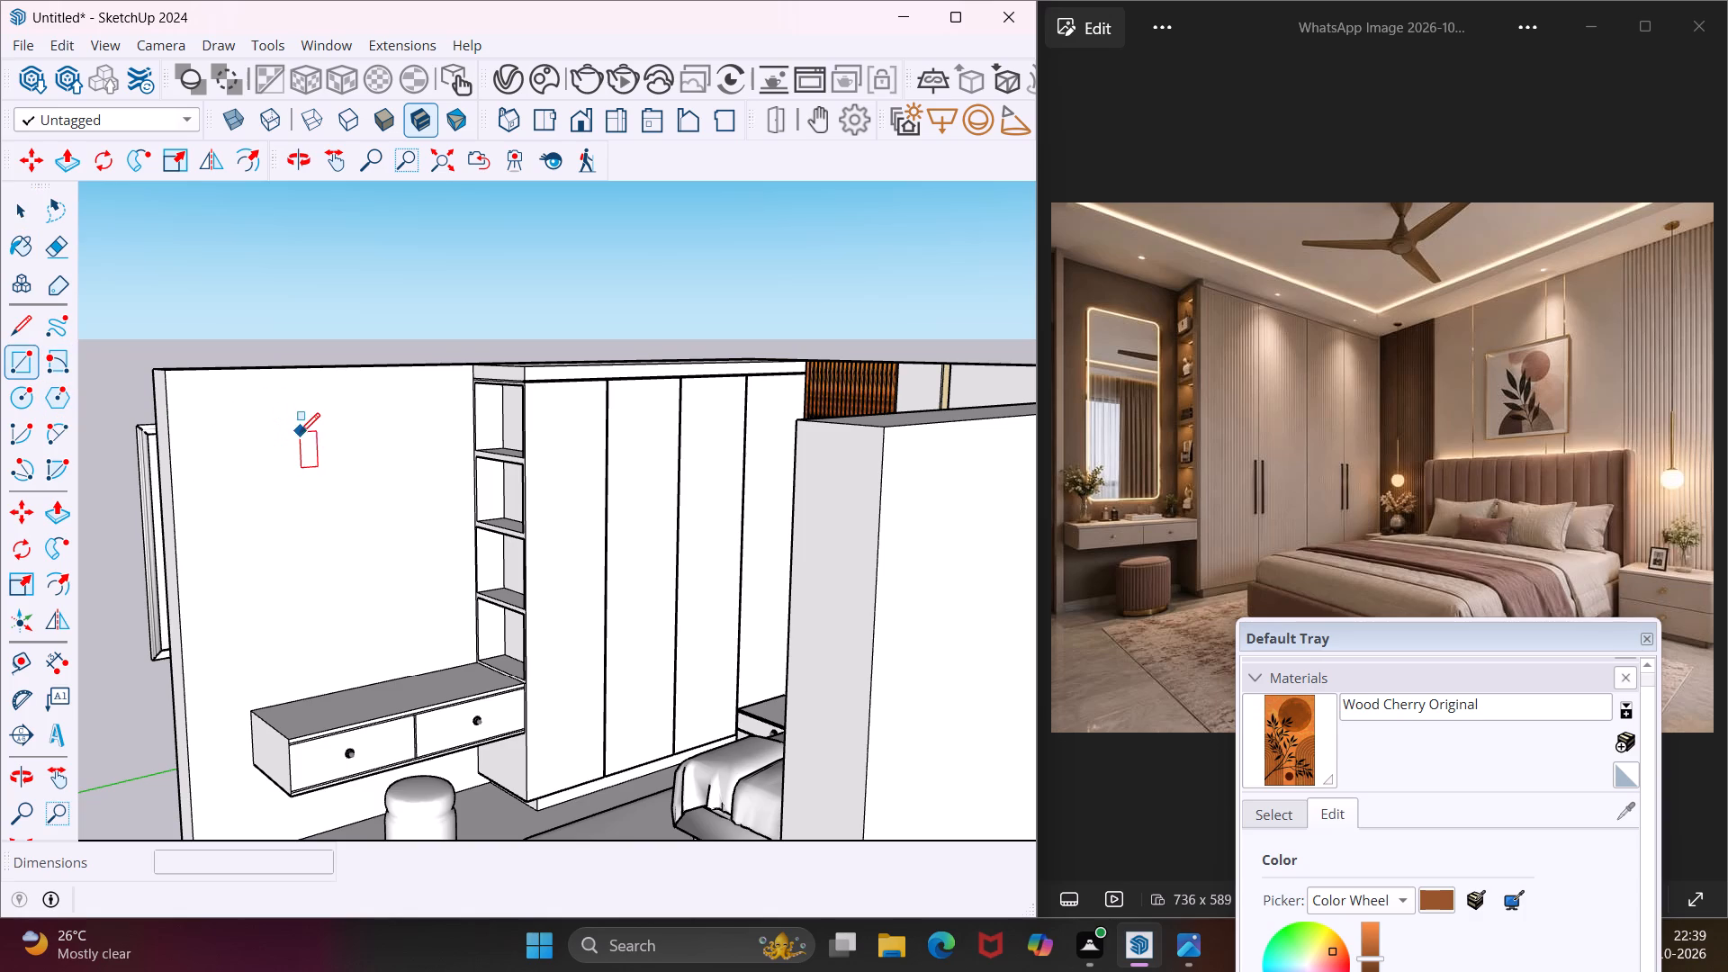
pyautogui.moveTo(271, 424); pyautogui.dragTo(287, 452)
pyautogui.moveTo(287, 452); pyautogui.dragTo(422, 636)
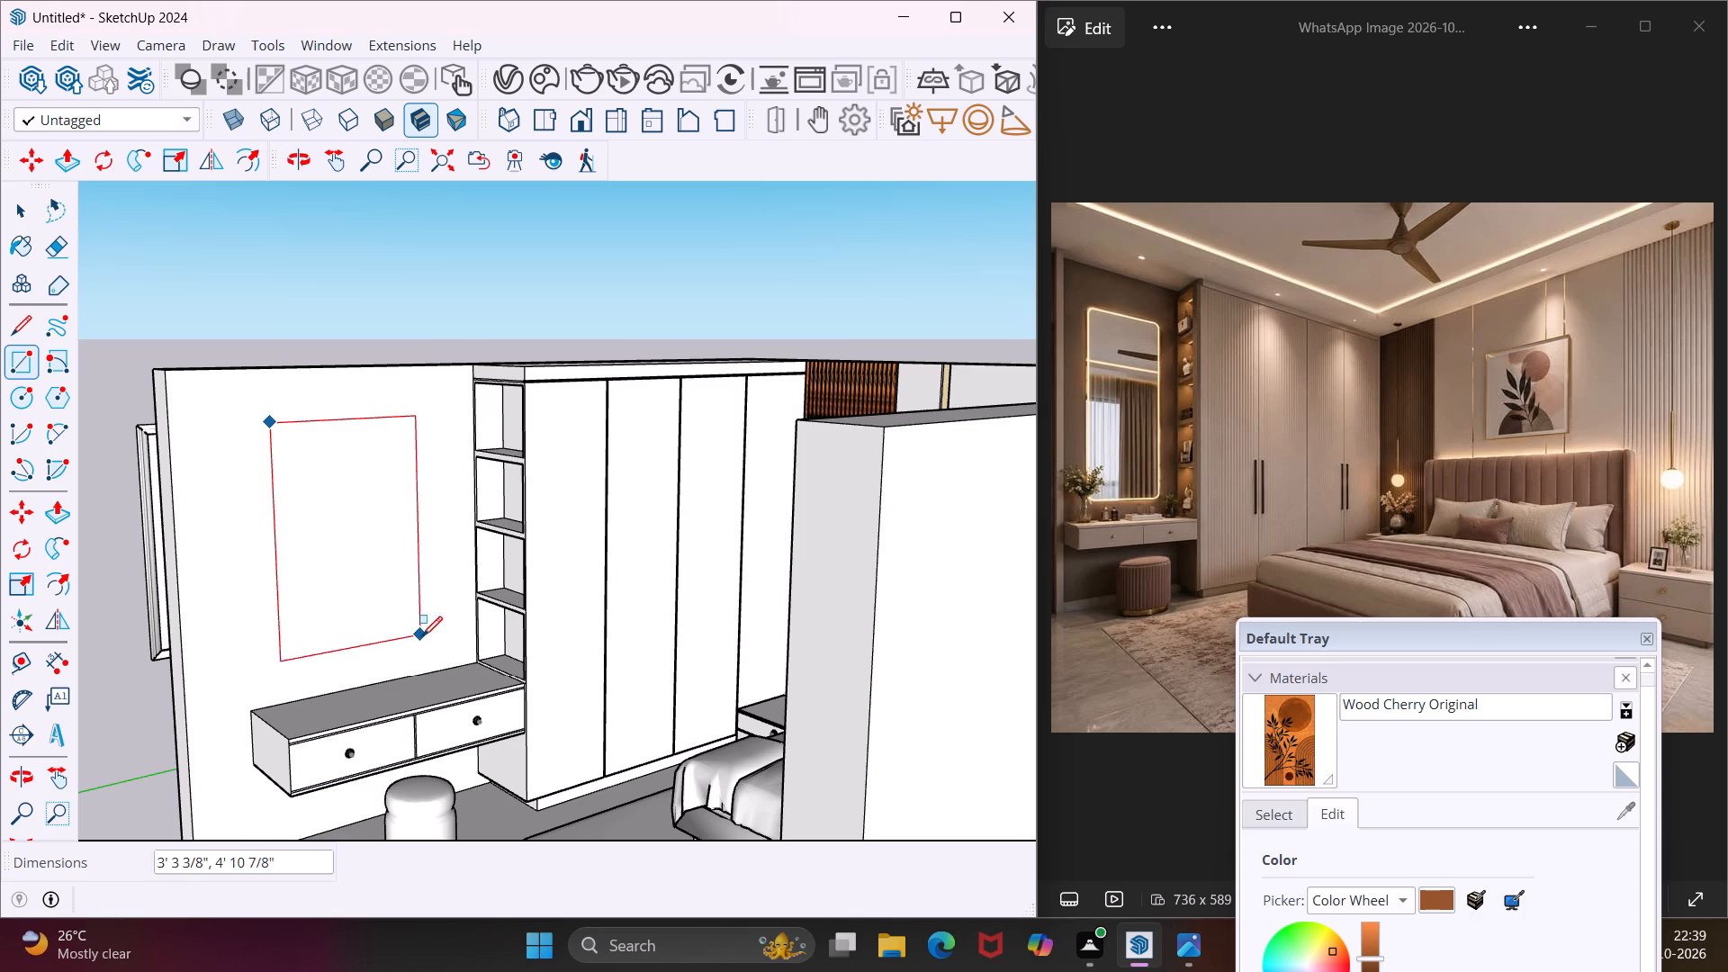
pyautogui.moveTo(422, 636); pyautogui.dragTo(436, 654)
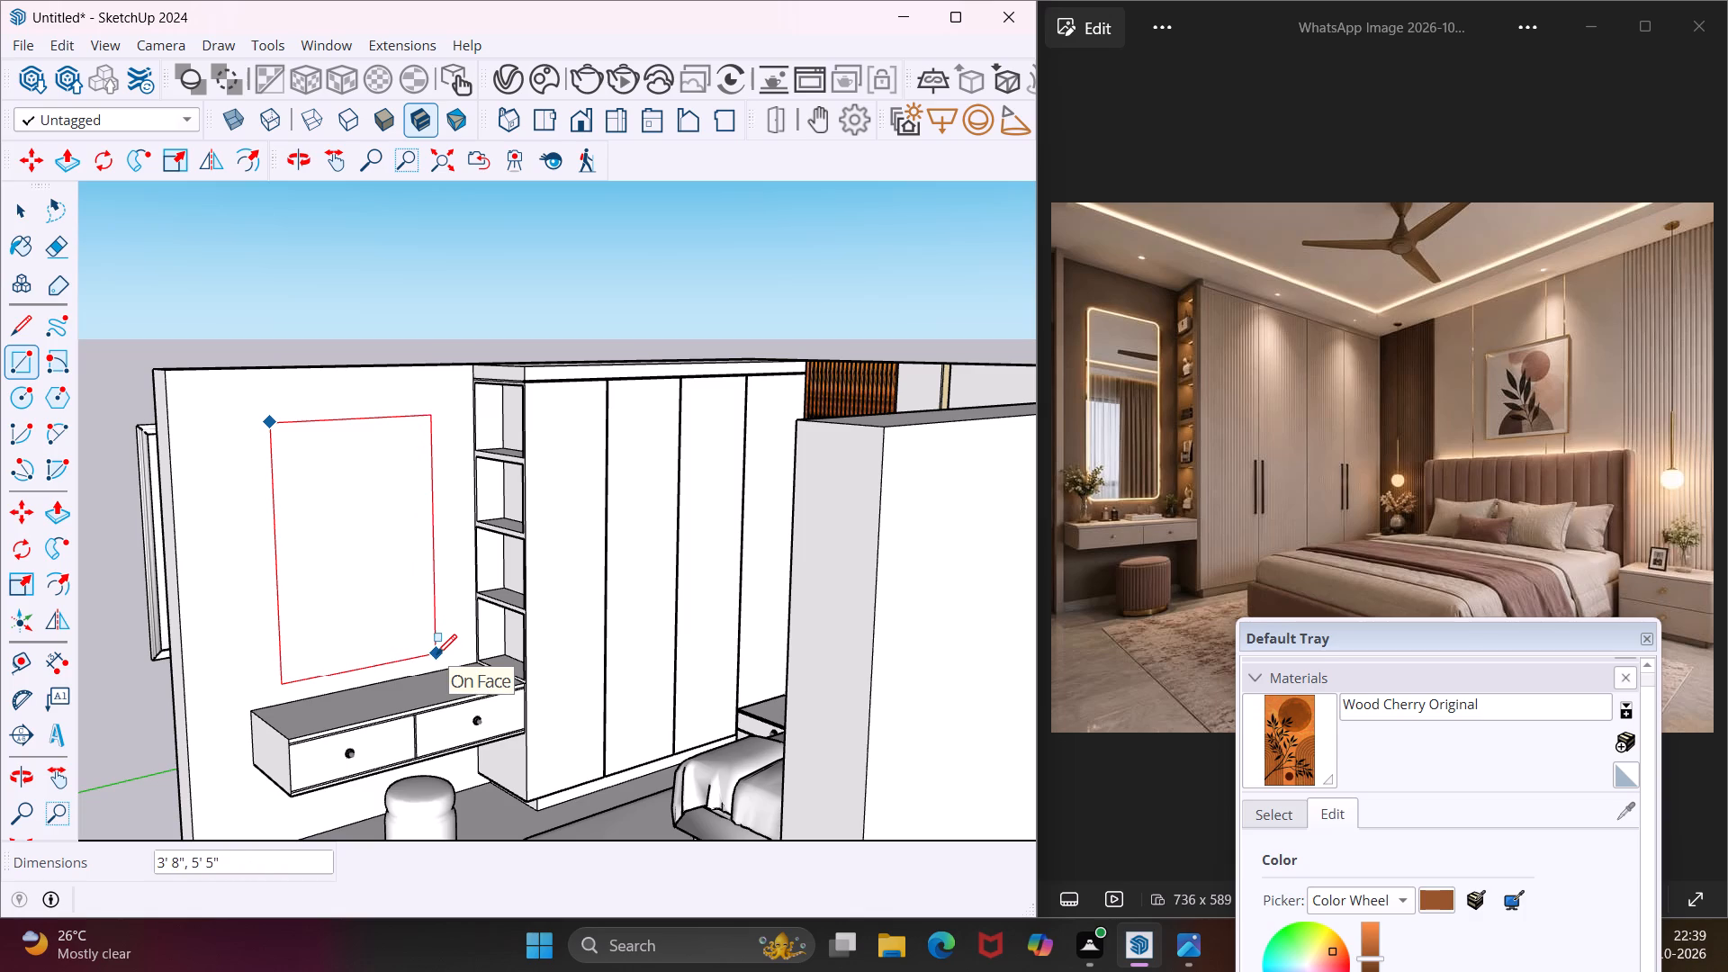
pyautogui.moveTo(436, 654); pyautogui.dragTo(435, 653)
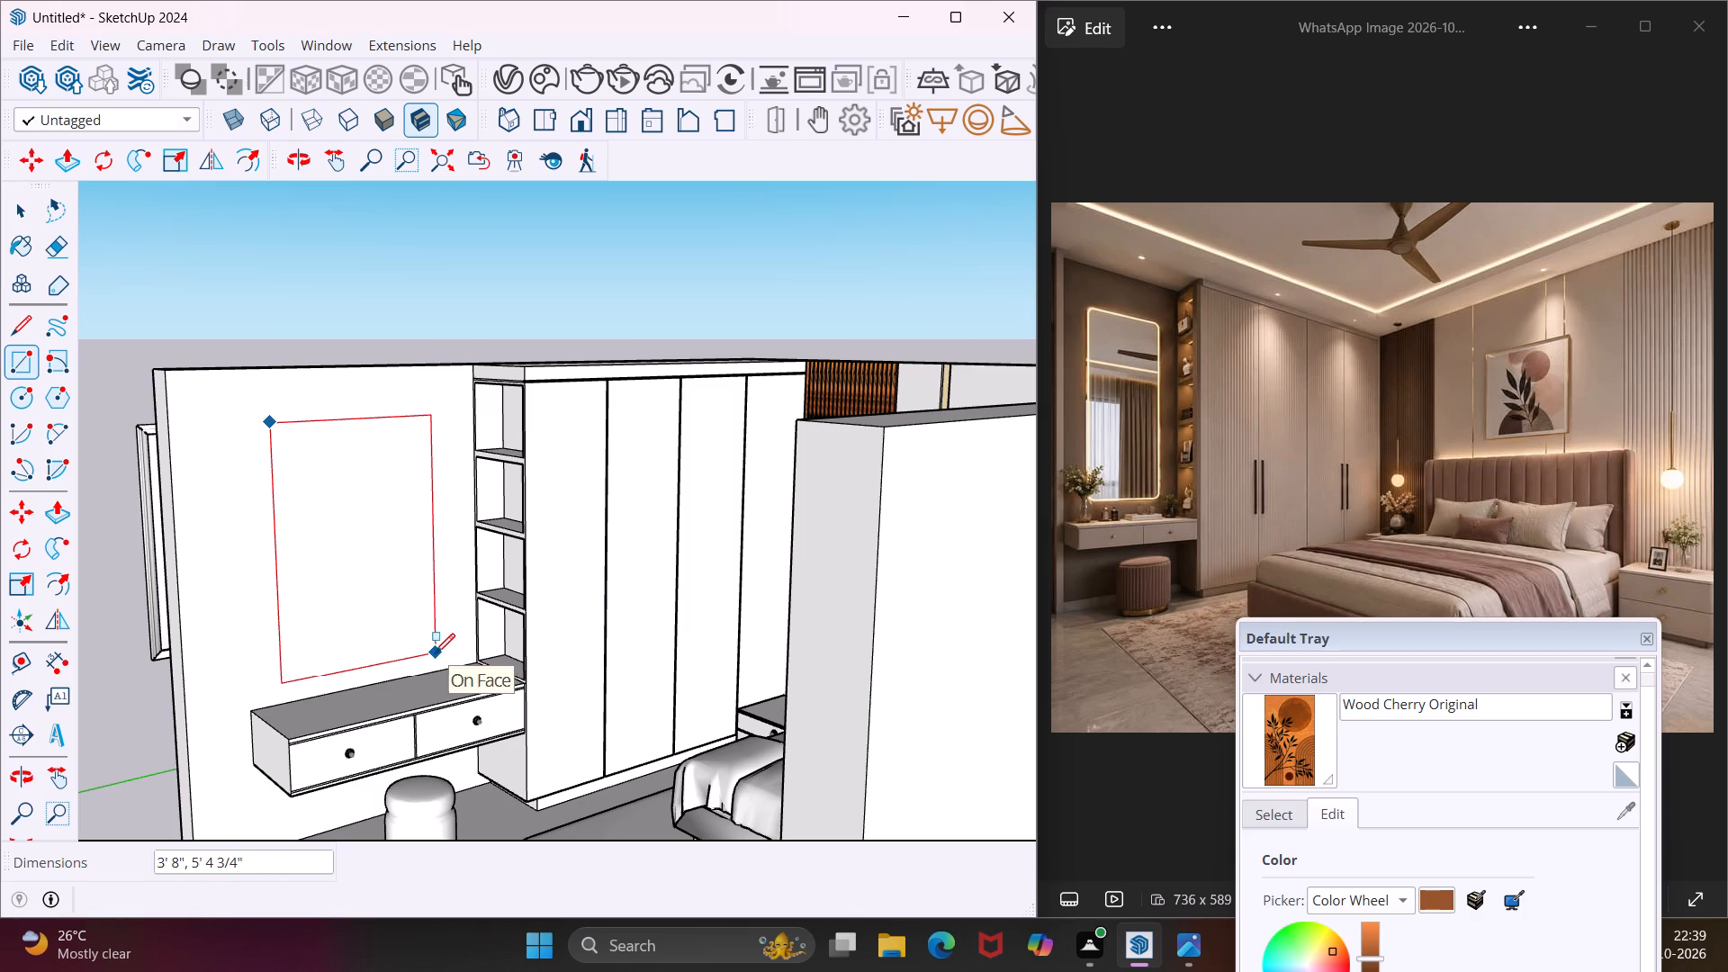
pyautogui.moveTo(435, 653); pyautogui.dragTo(432, 653)
pyautogui.press('Escape')
pyautogui.press('space')
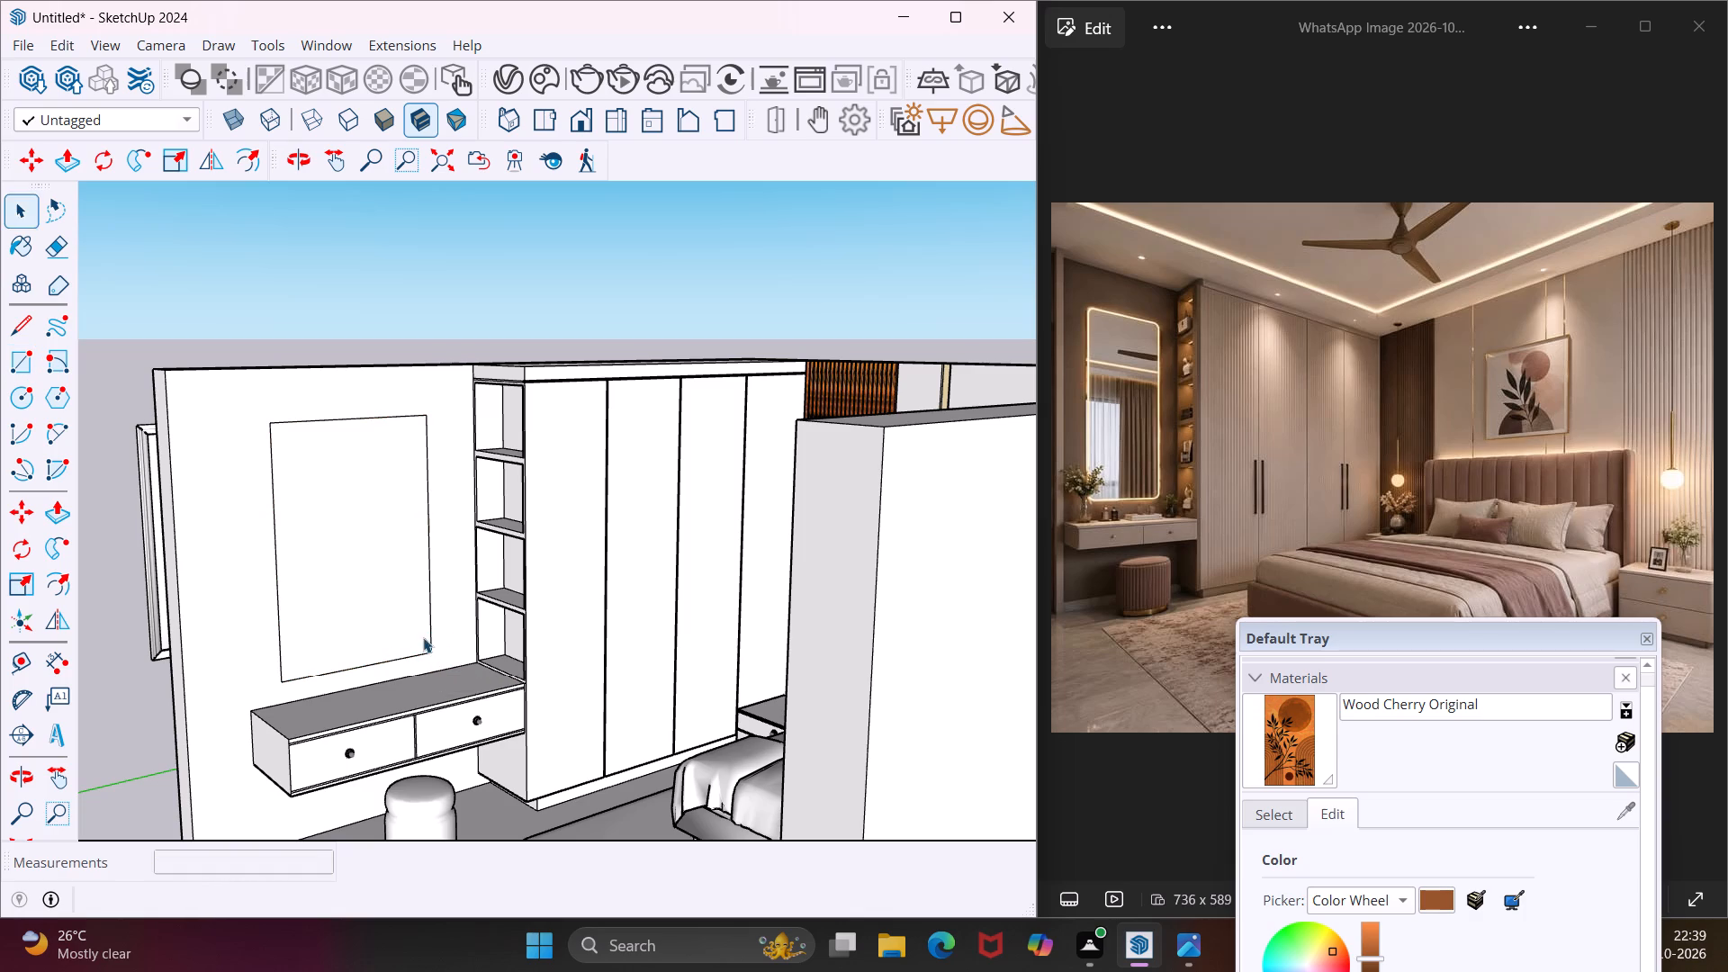
pyautogui.press('space')
# Draw tangent 2 Point Arcs across the rectangle's upper corners, about 7 3/4" radius at the left and 7 3/16" beside the shelves.
pyautogui.click(49, 430)
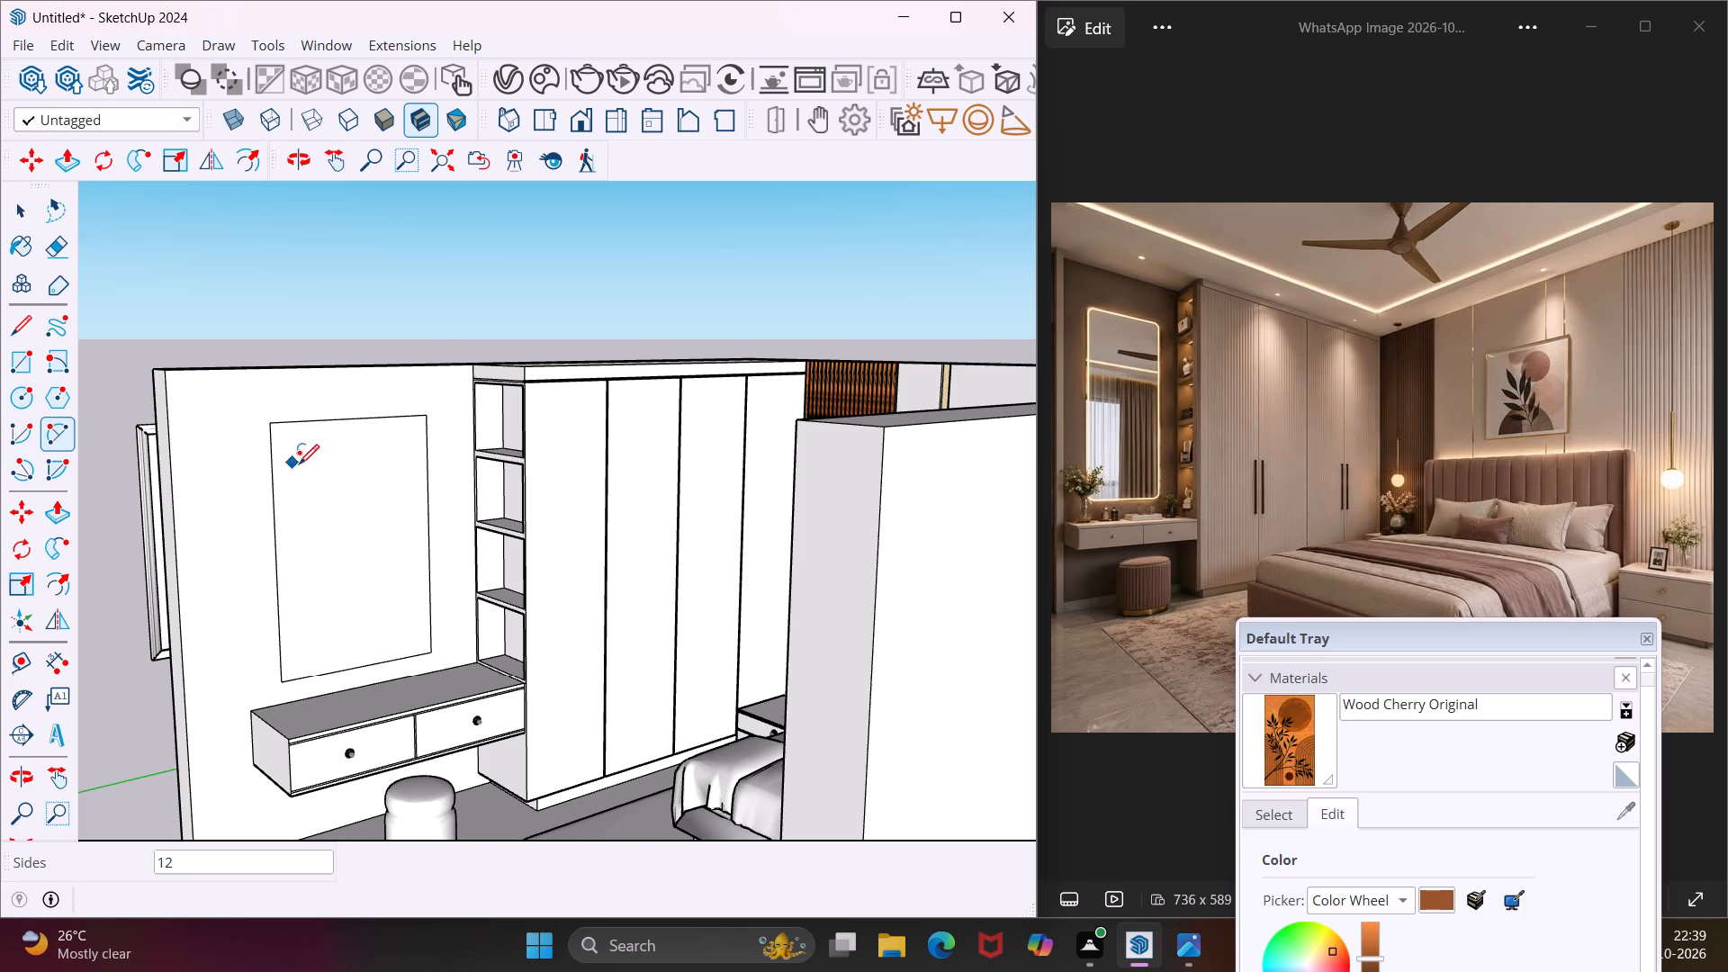
pyautogui.click(275, 456)
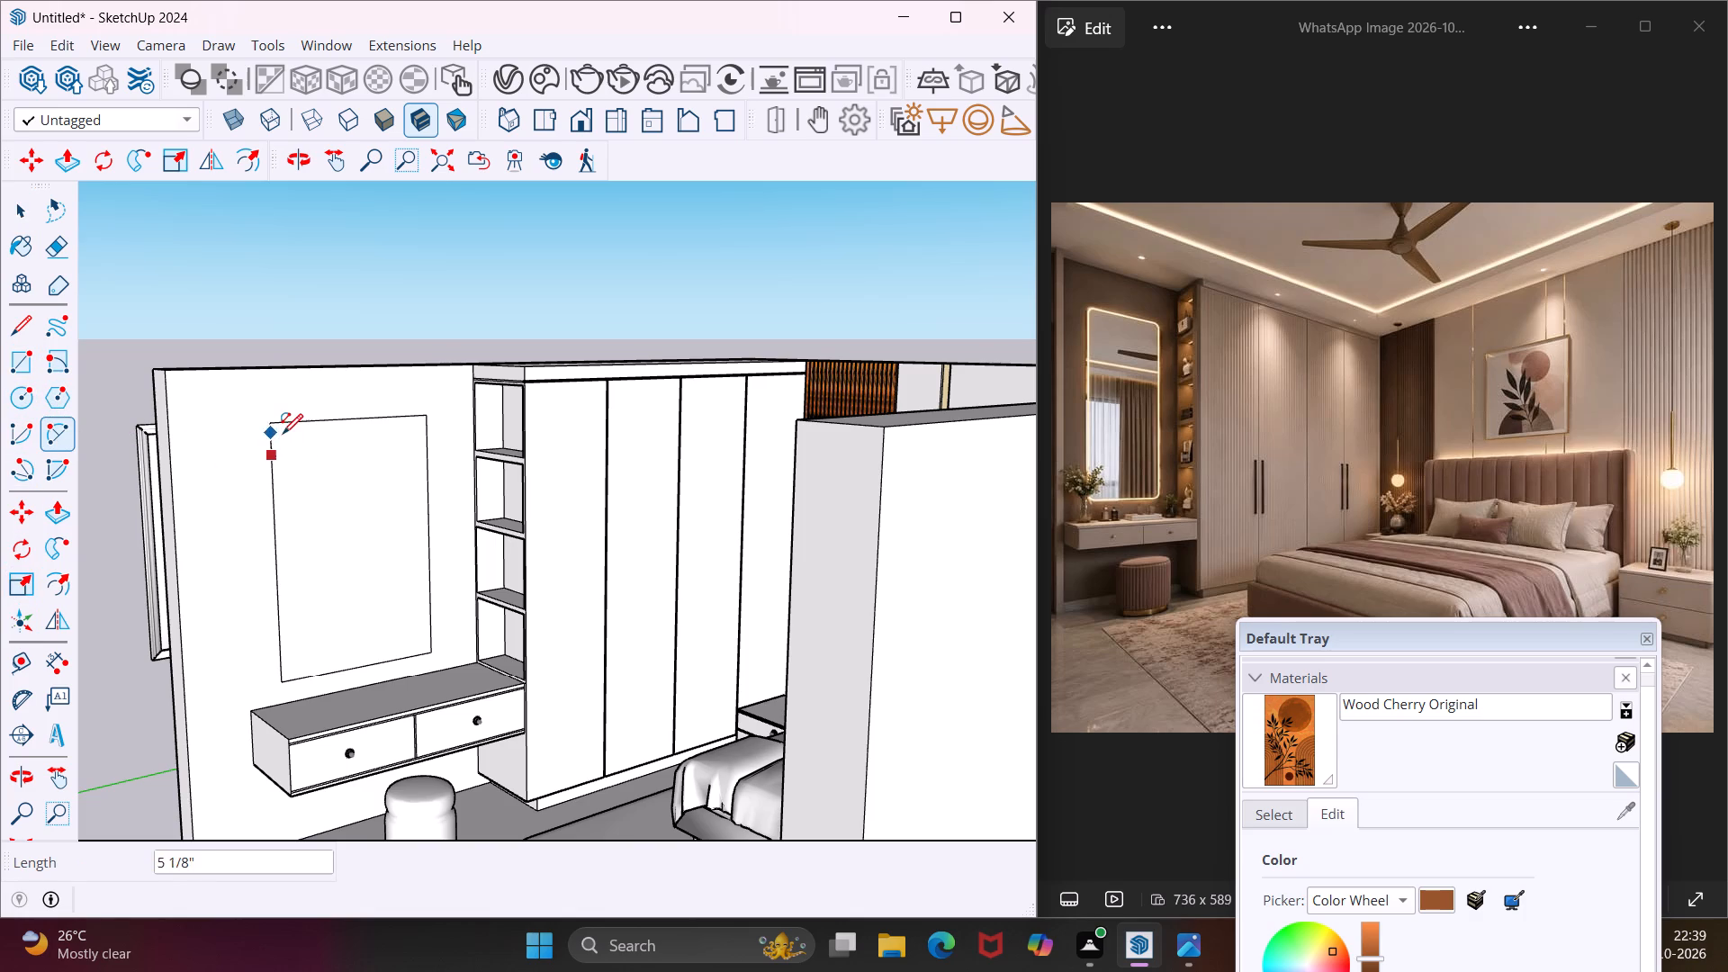
pyautogui.click(290, 426)
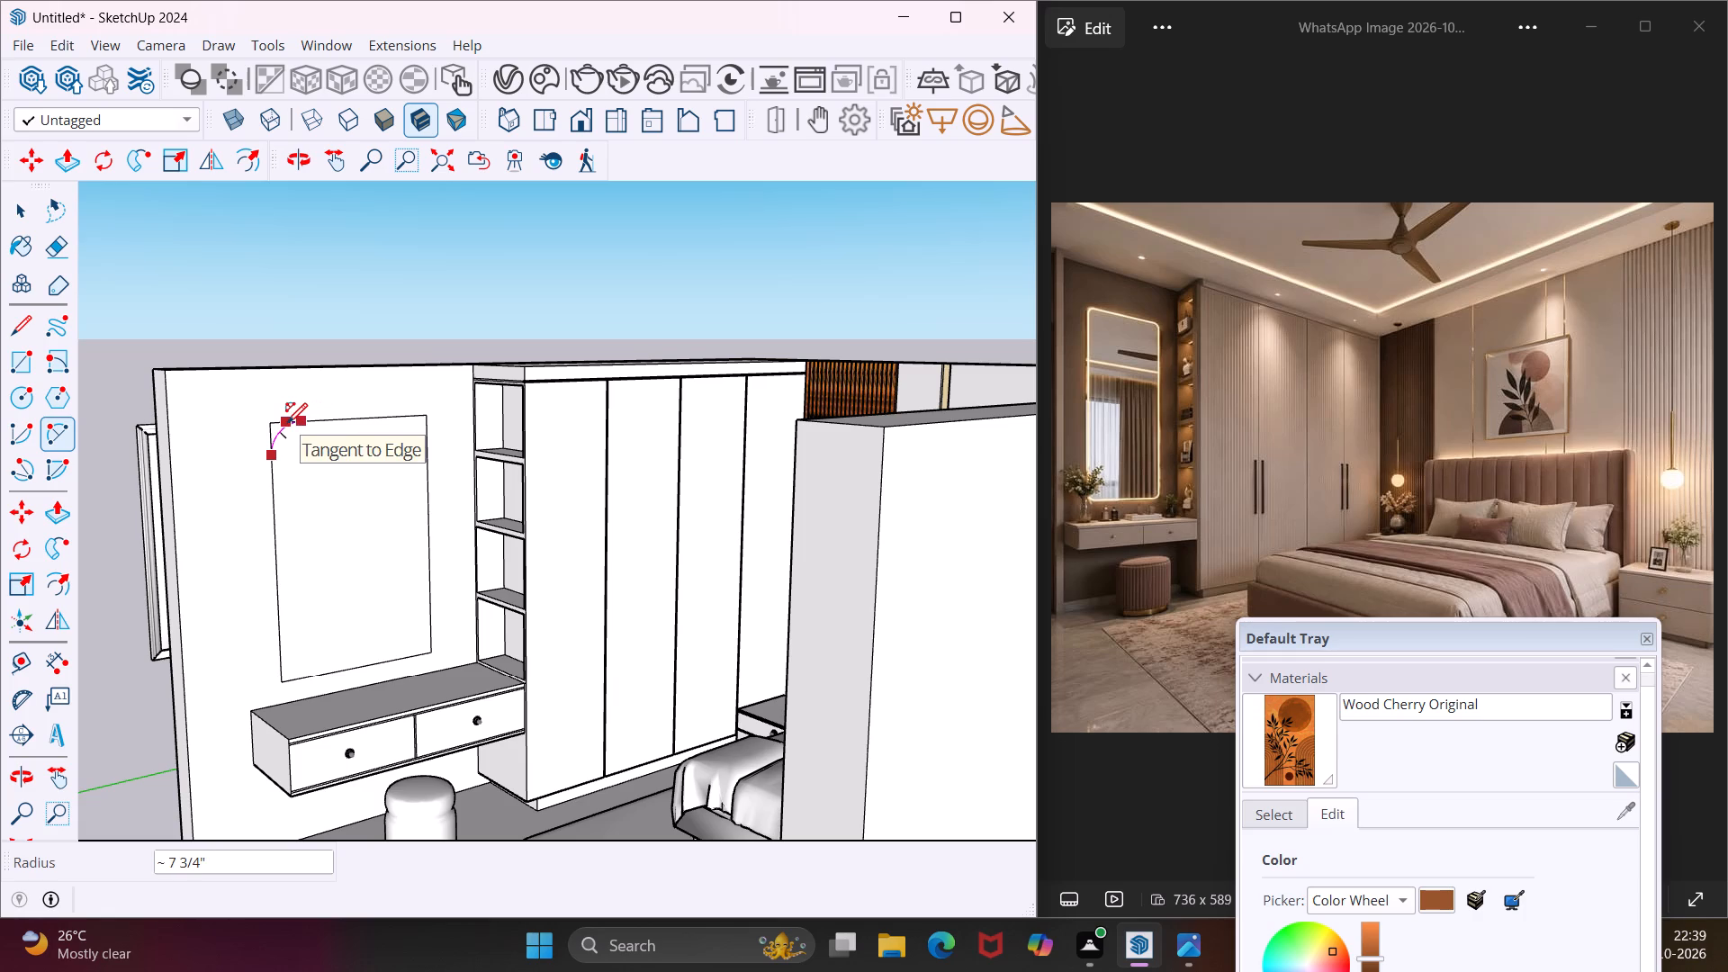
pyautogui.click(287, 423)
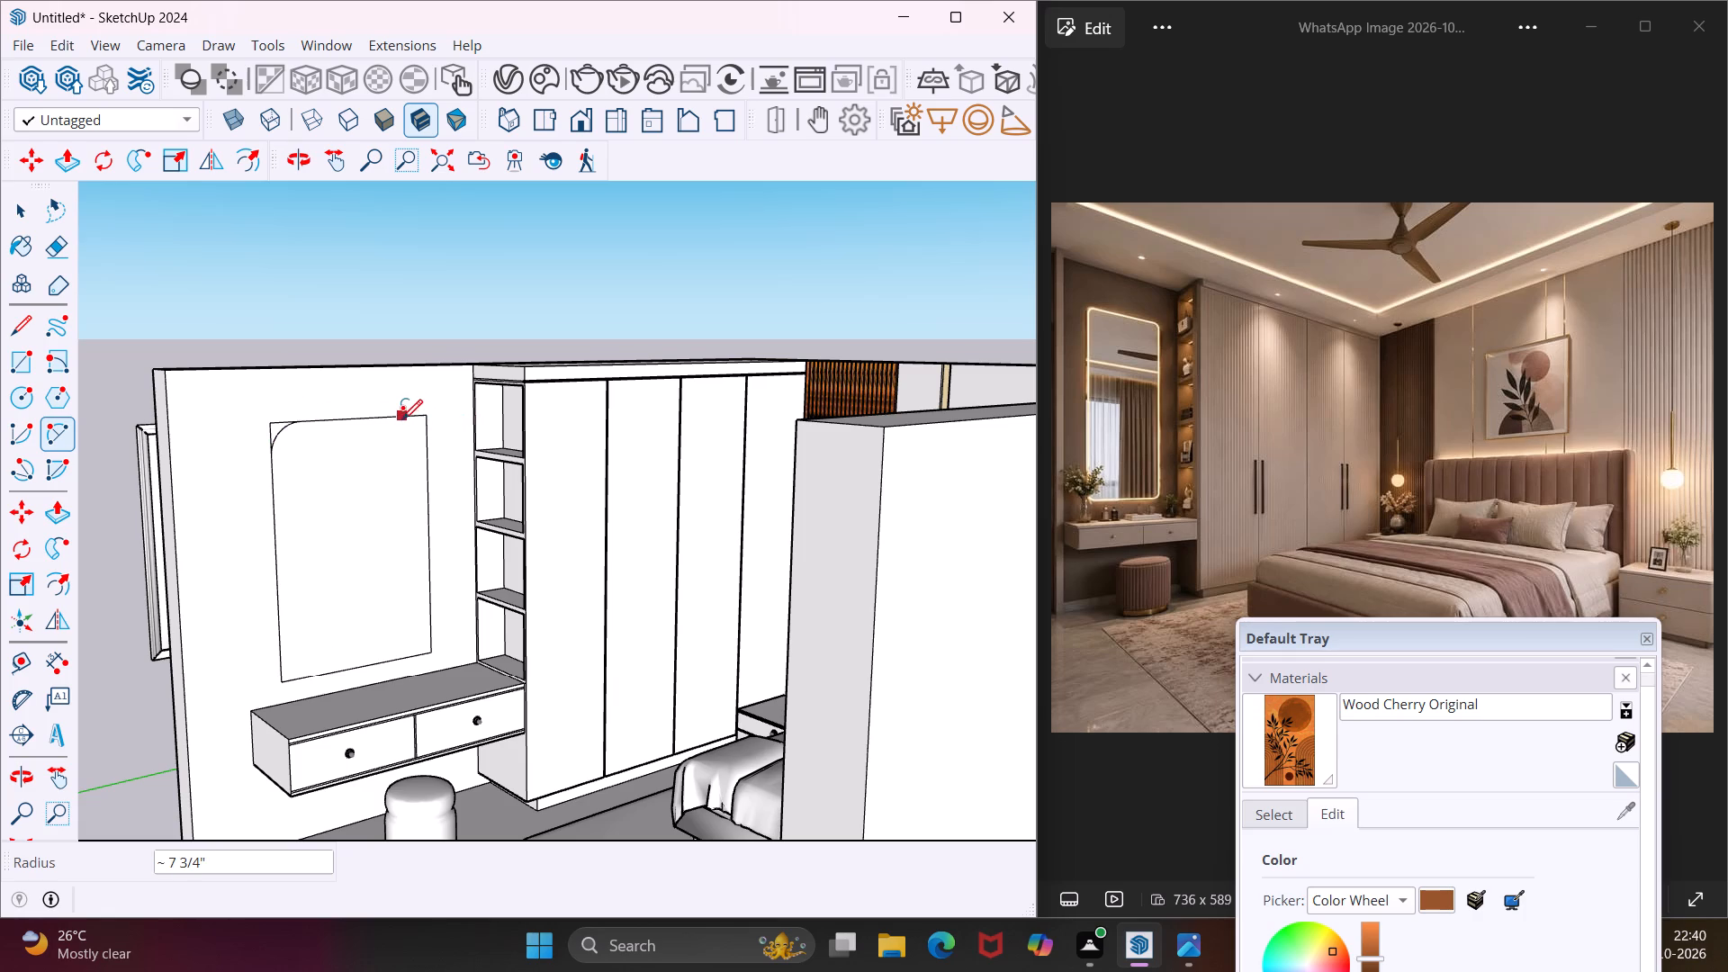
pyautogui.click(402, 419)
pyautogui.click(428, 437)
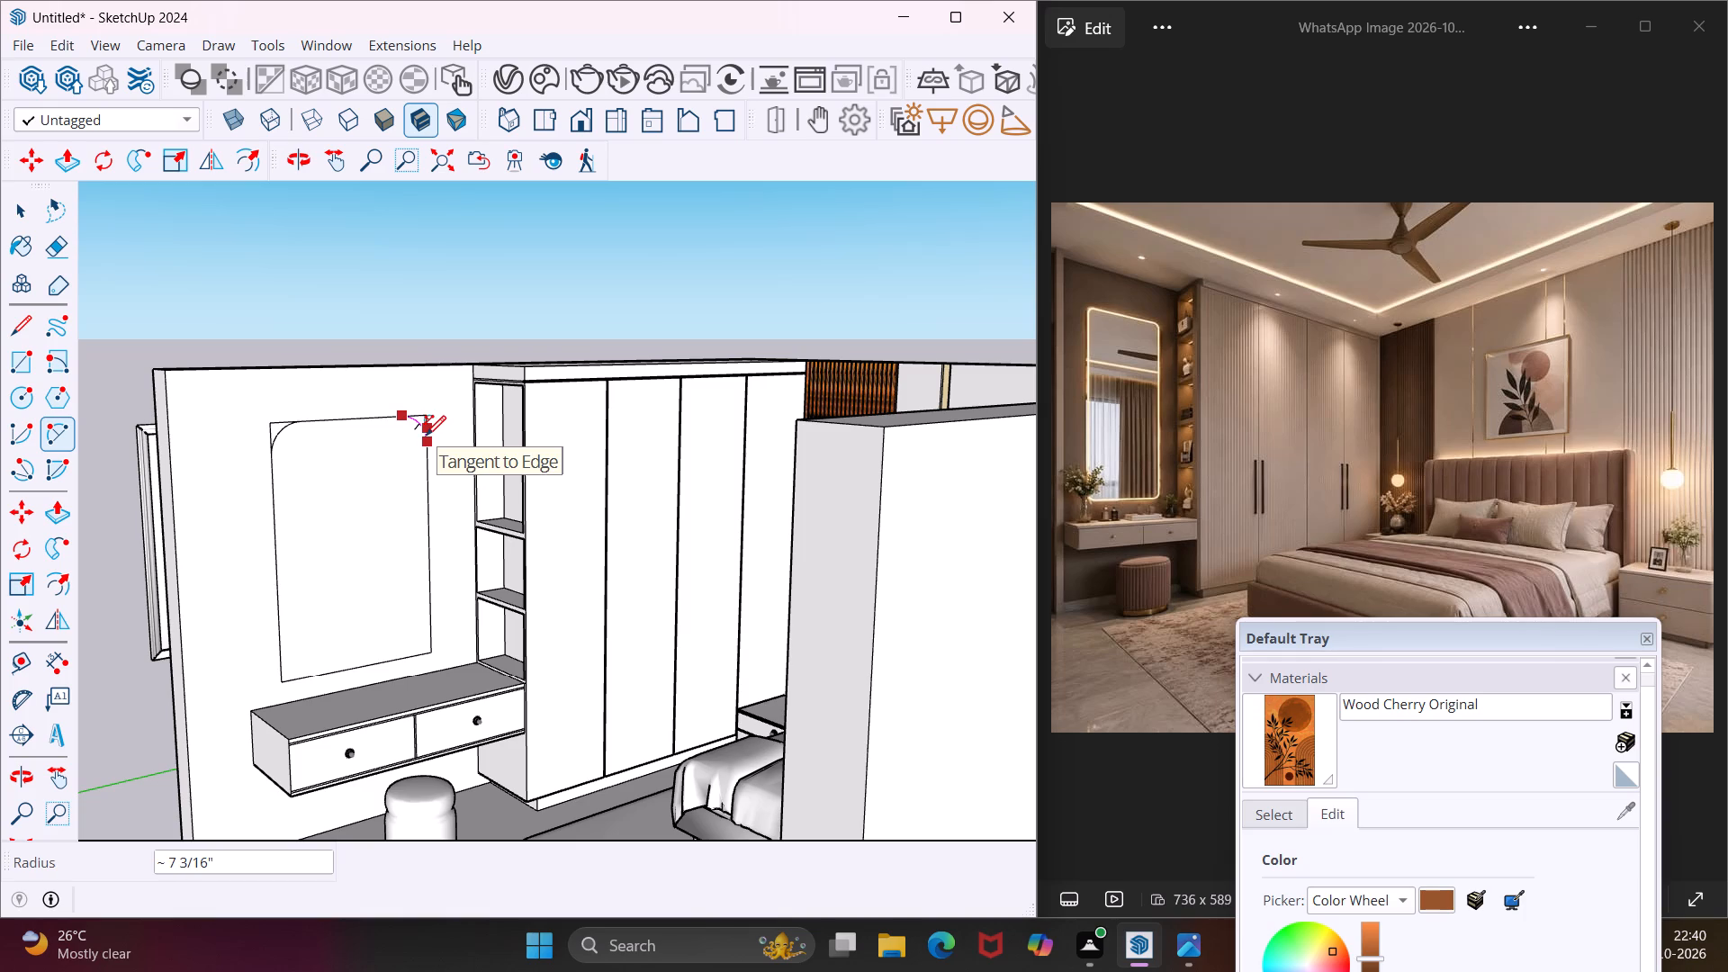
pyautogui.click(426, 436)
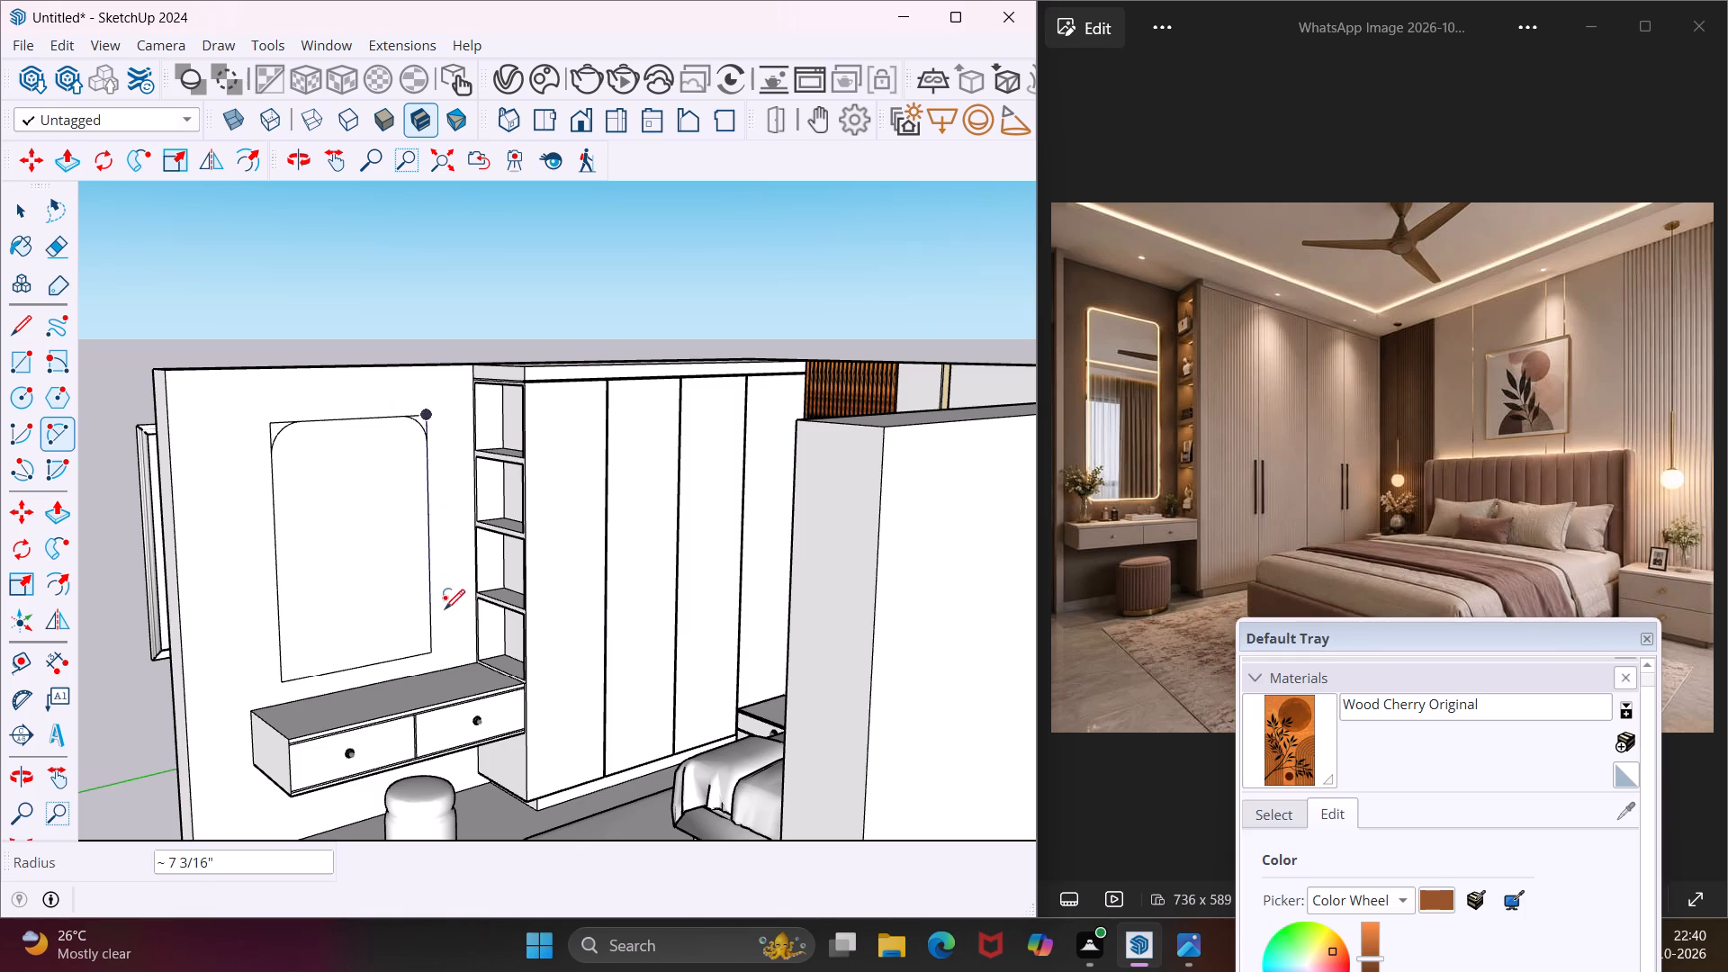
# Draw 2 Point Arcs across the rectangle's lower corners, about 6 1/4" radius at the left and 4 9/16" beside the shelves.
pyautogui.click(283, 660)
pyautogui.click(305, 673)
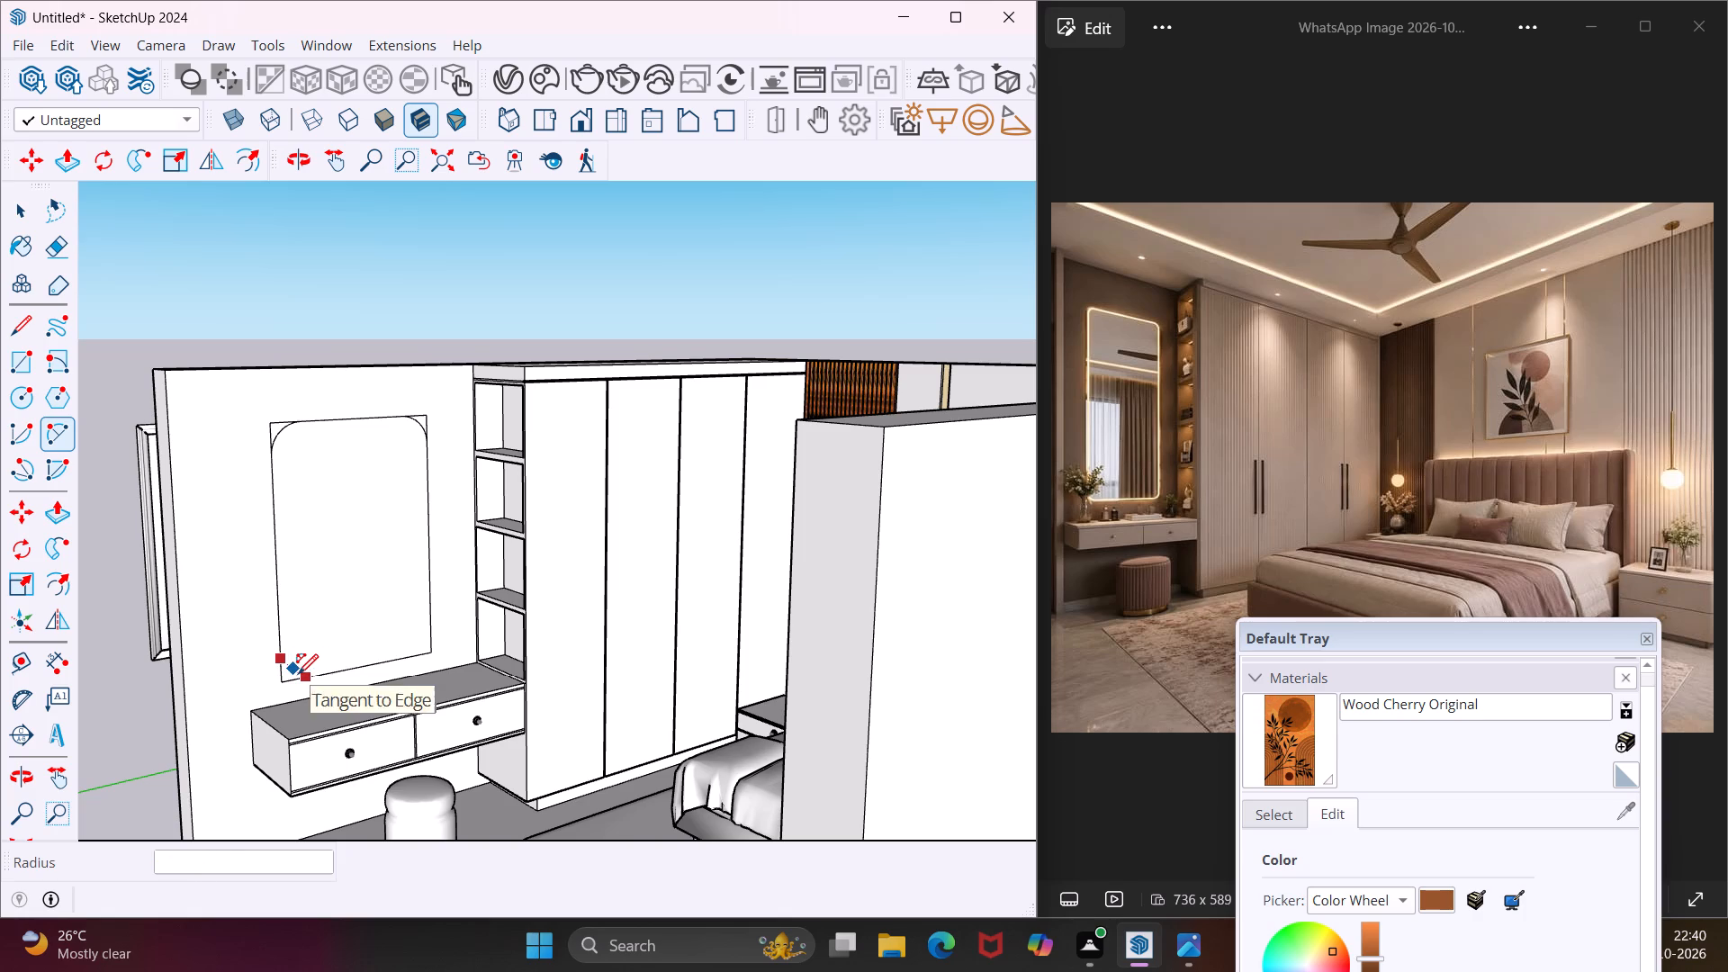
pyautogui.scroll(11, 292, 673)
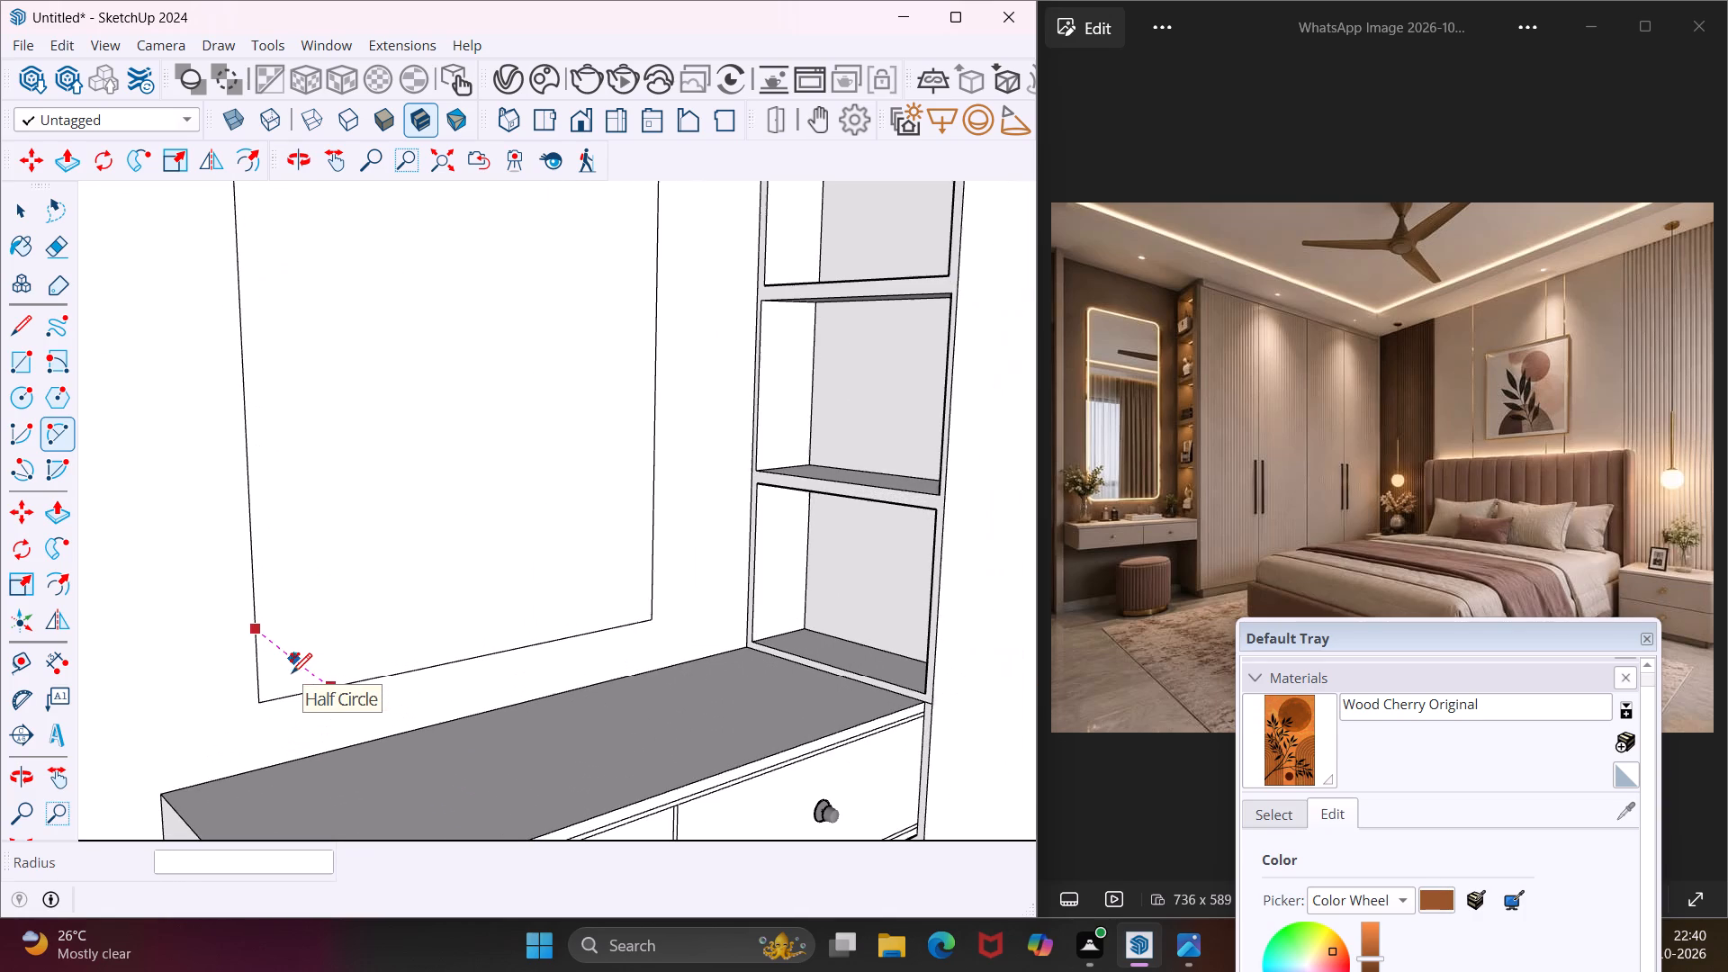
pyautogui.click(280, 684)
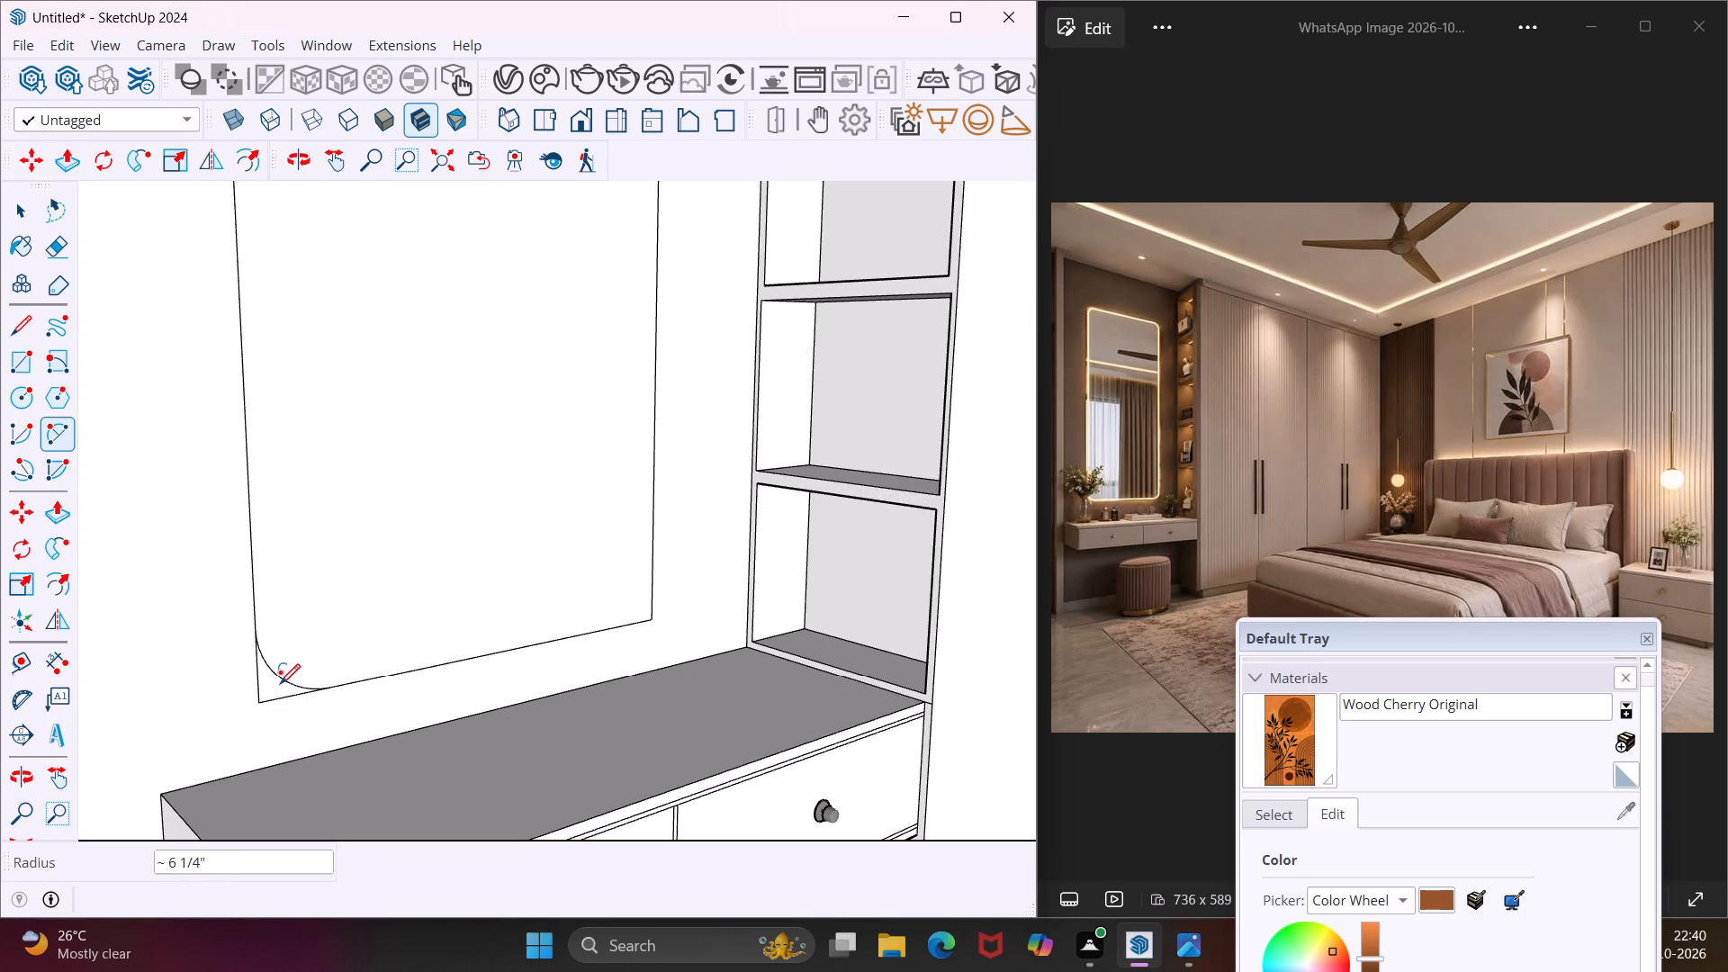
pyautogui.click(652, 577)
pyautogui.click(620, 628)
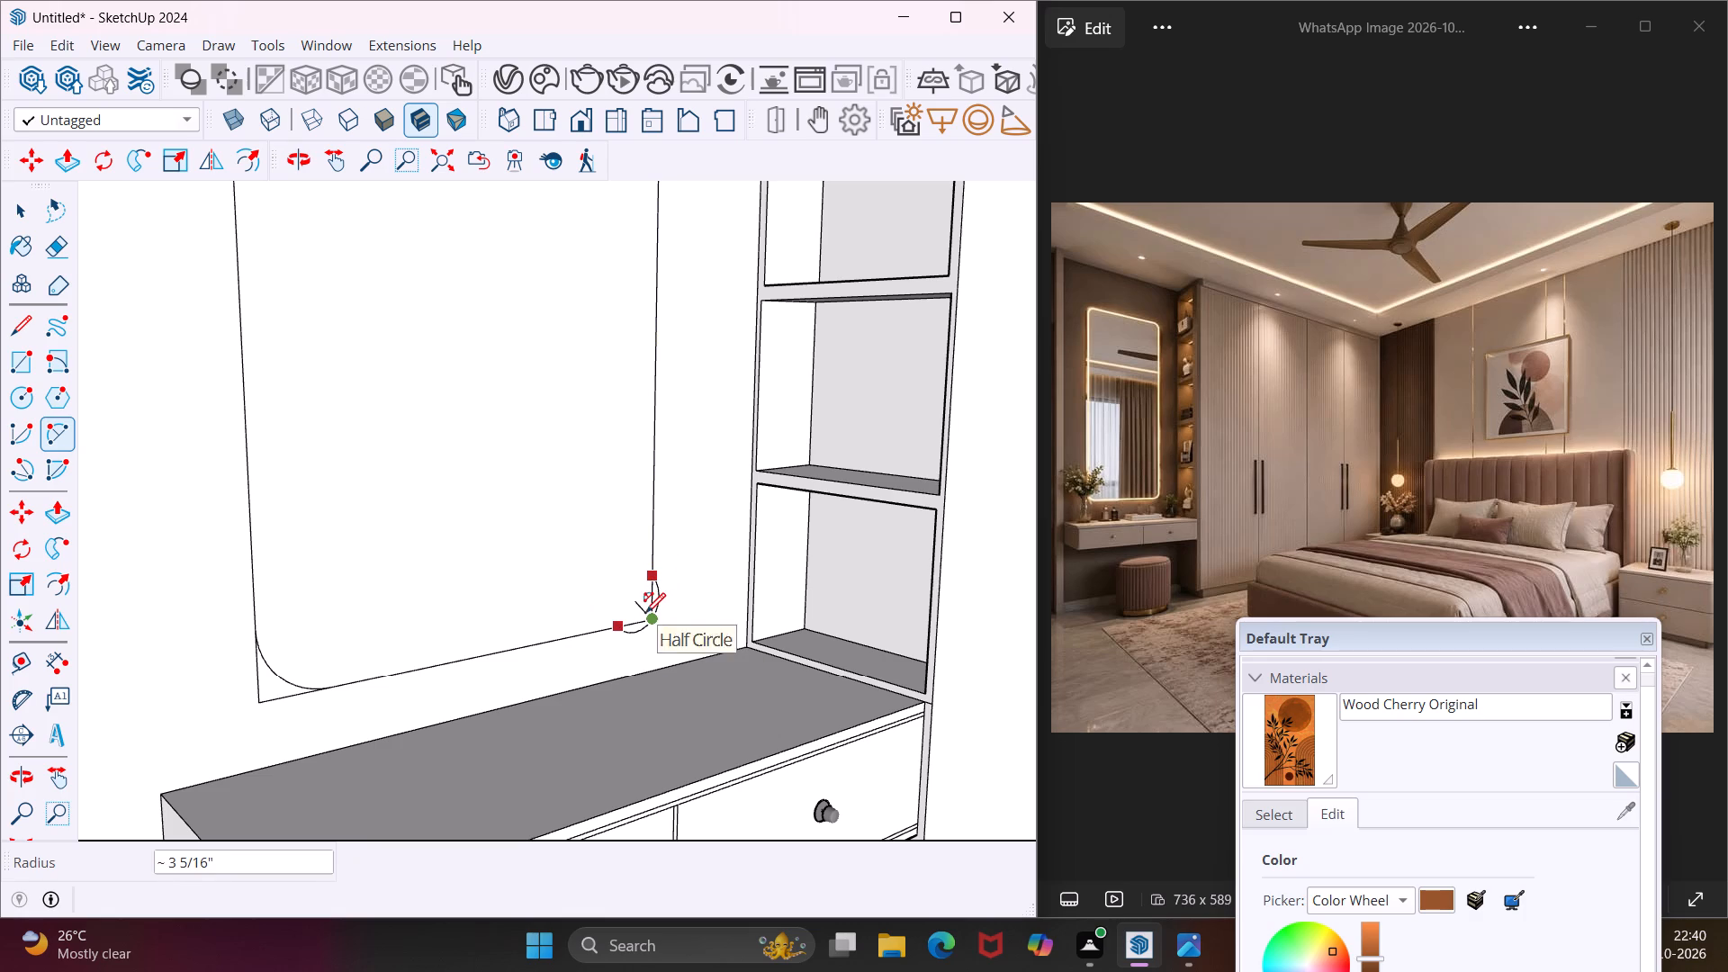
pyautogui.scroll(8, 644, 608)
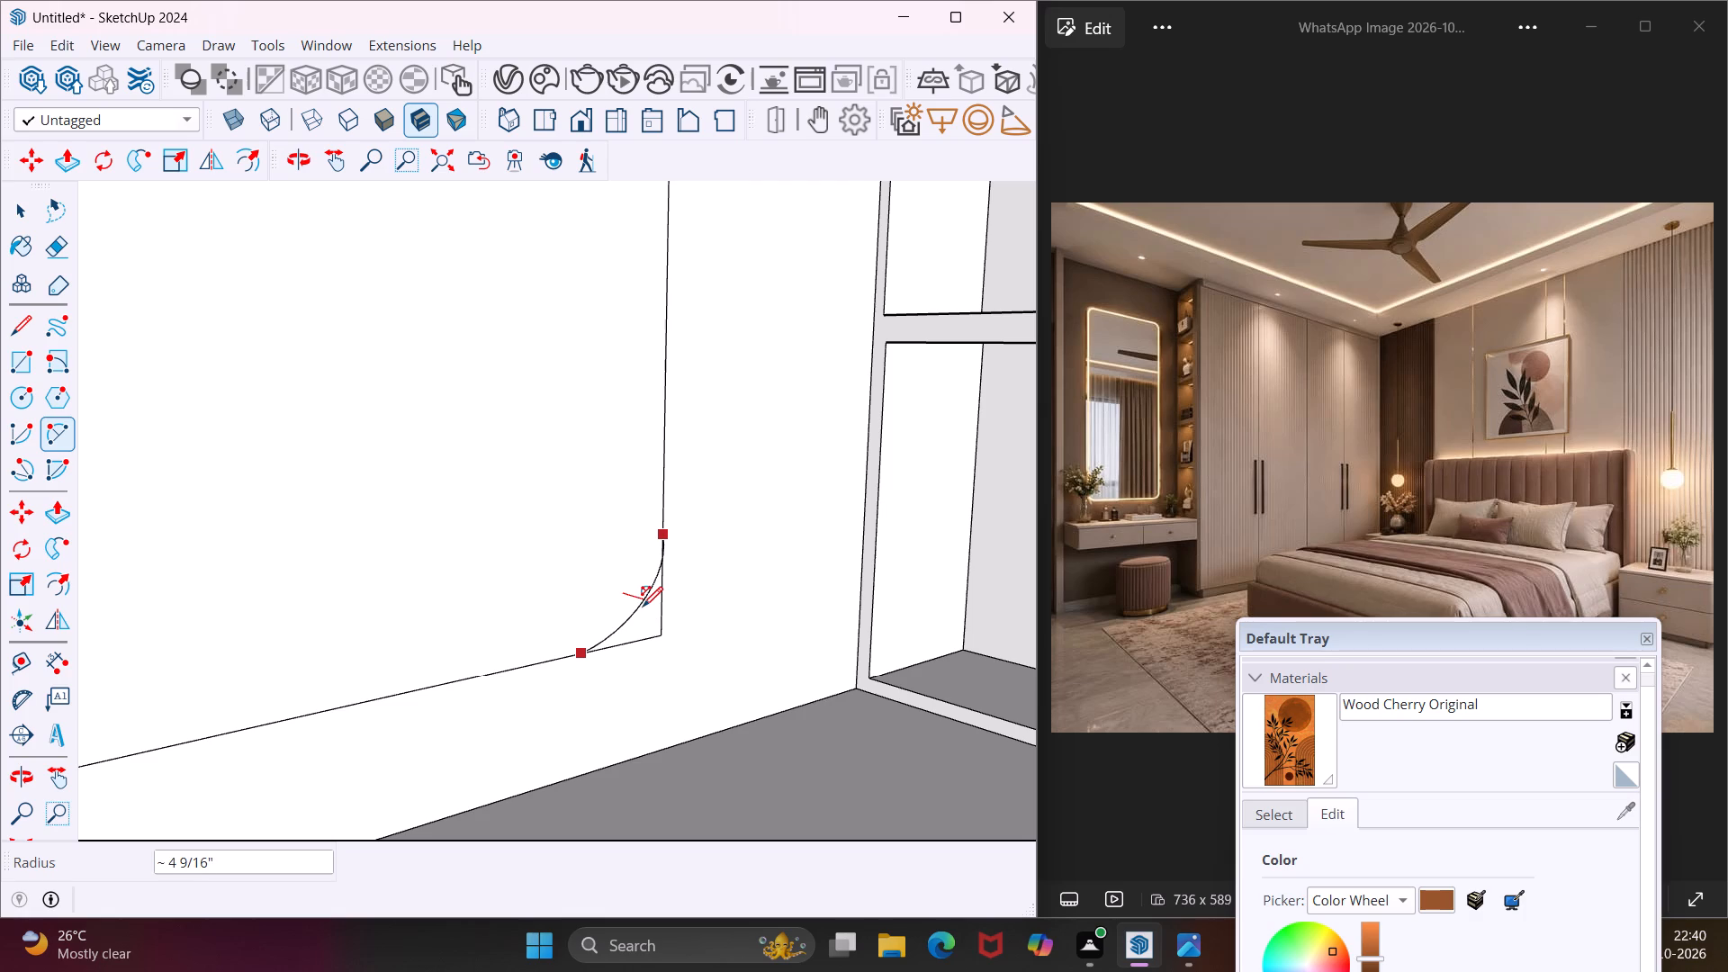
pyautogui.click(643, 607)
pyautogui.press('Escape')
pyautogui.press('space')
pyautogui.scroll(7, 660, 594)
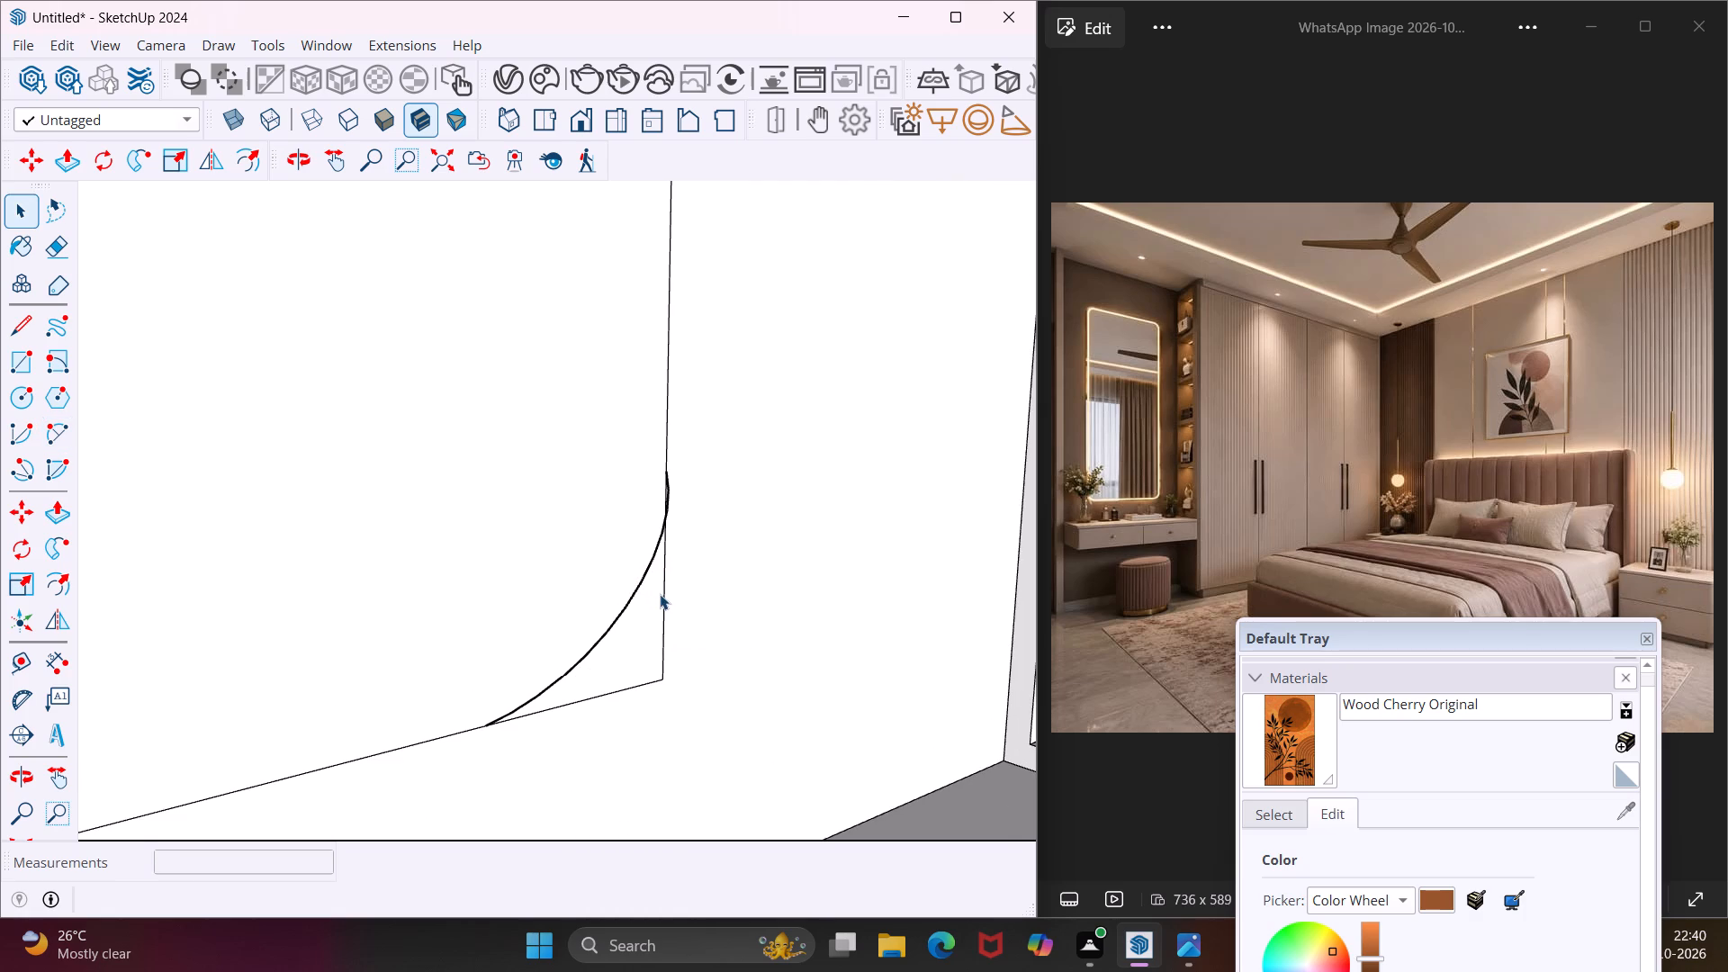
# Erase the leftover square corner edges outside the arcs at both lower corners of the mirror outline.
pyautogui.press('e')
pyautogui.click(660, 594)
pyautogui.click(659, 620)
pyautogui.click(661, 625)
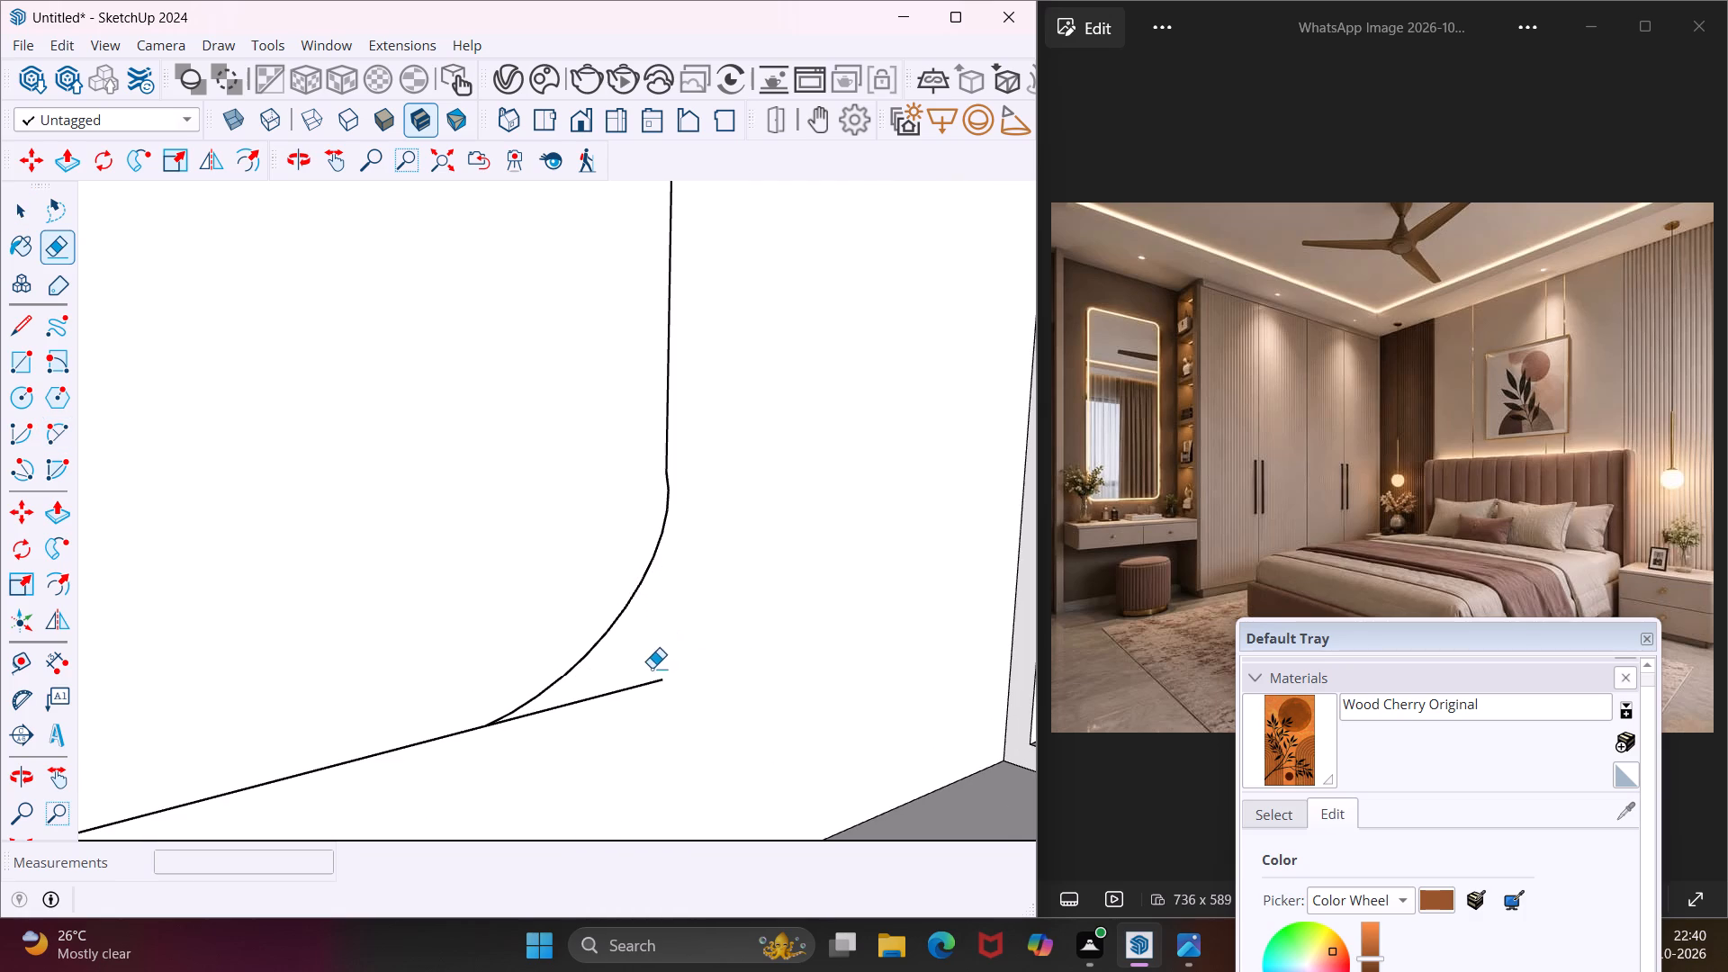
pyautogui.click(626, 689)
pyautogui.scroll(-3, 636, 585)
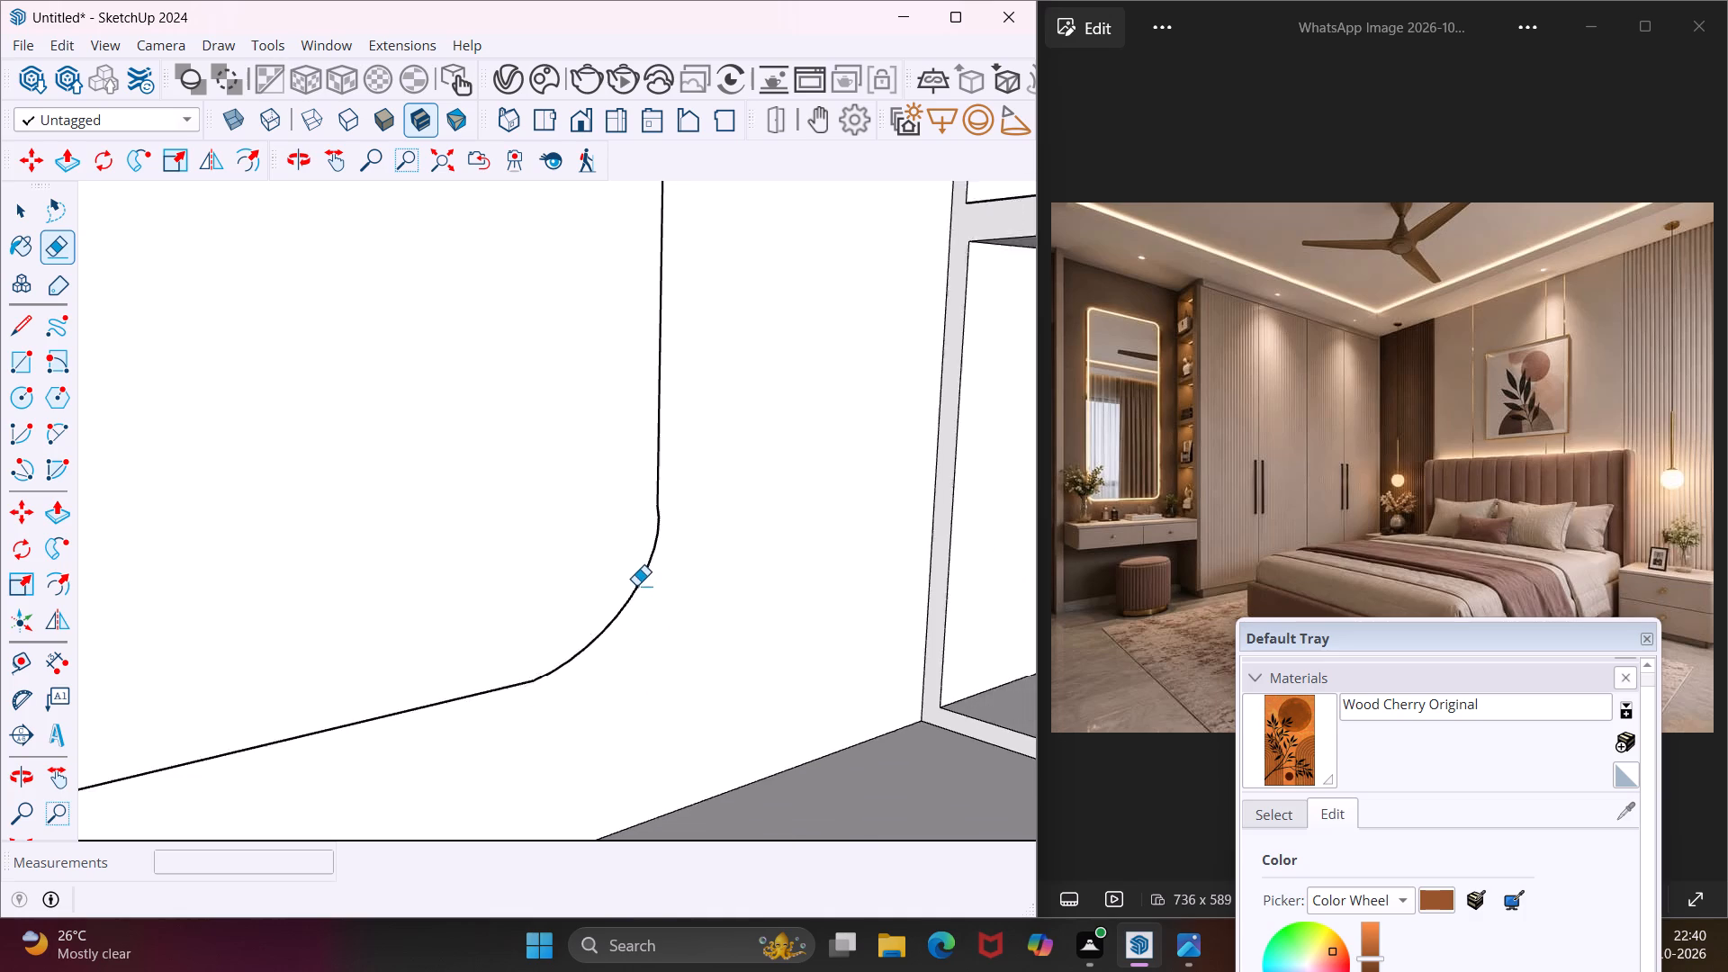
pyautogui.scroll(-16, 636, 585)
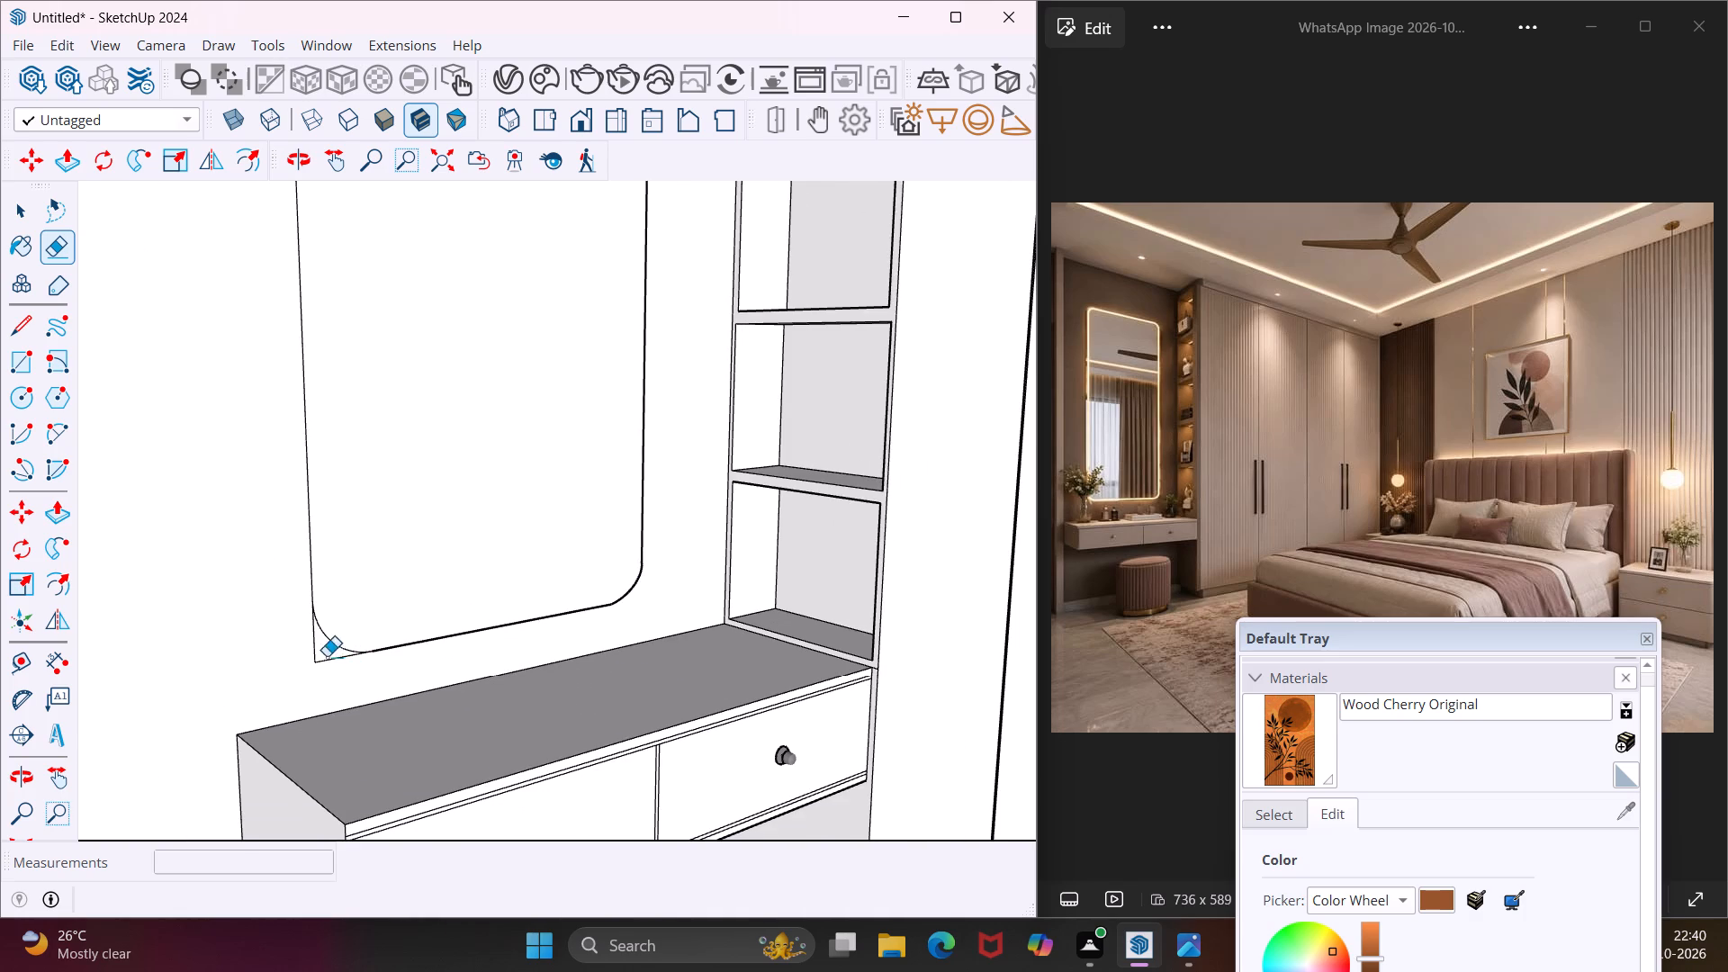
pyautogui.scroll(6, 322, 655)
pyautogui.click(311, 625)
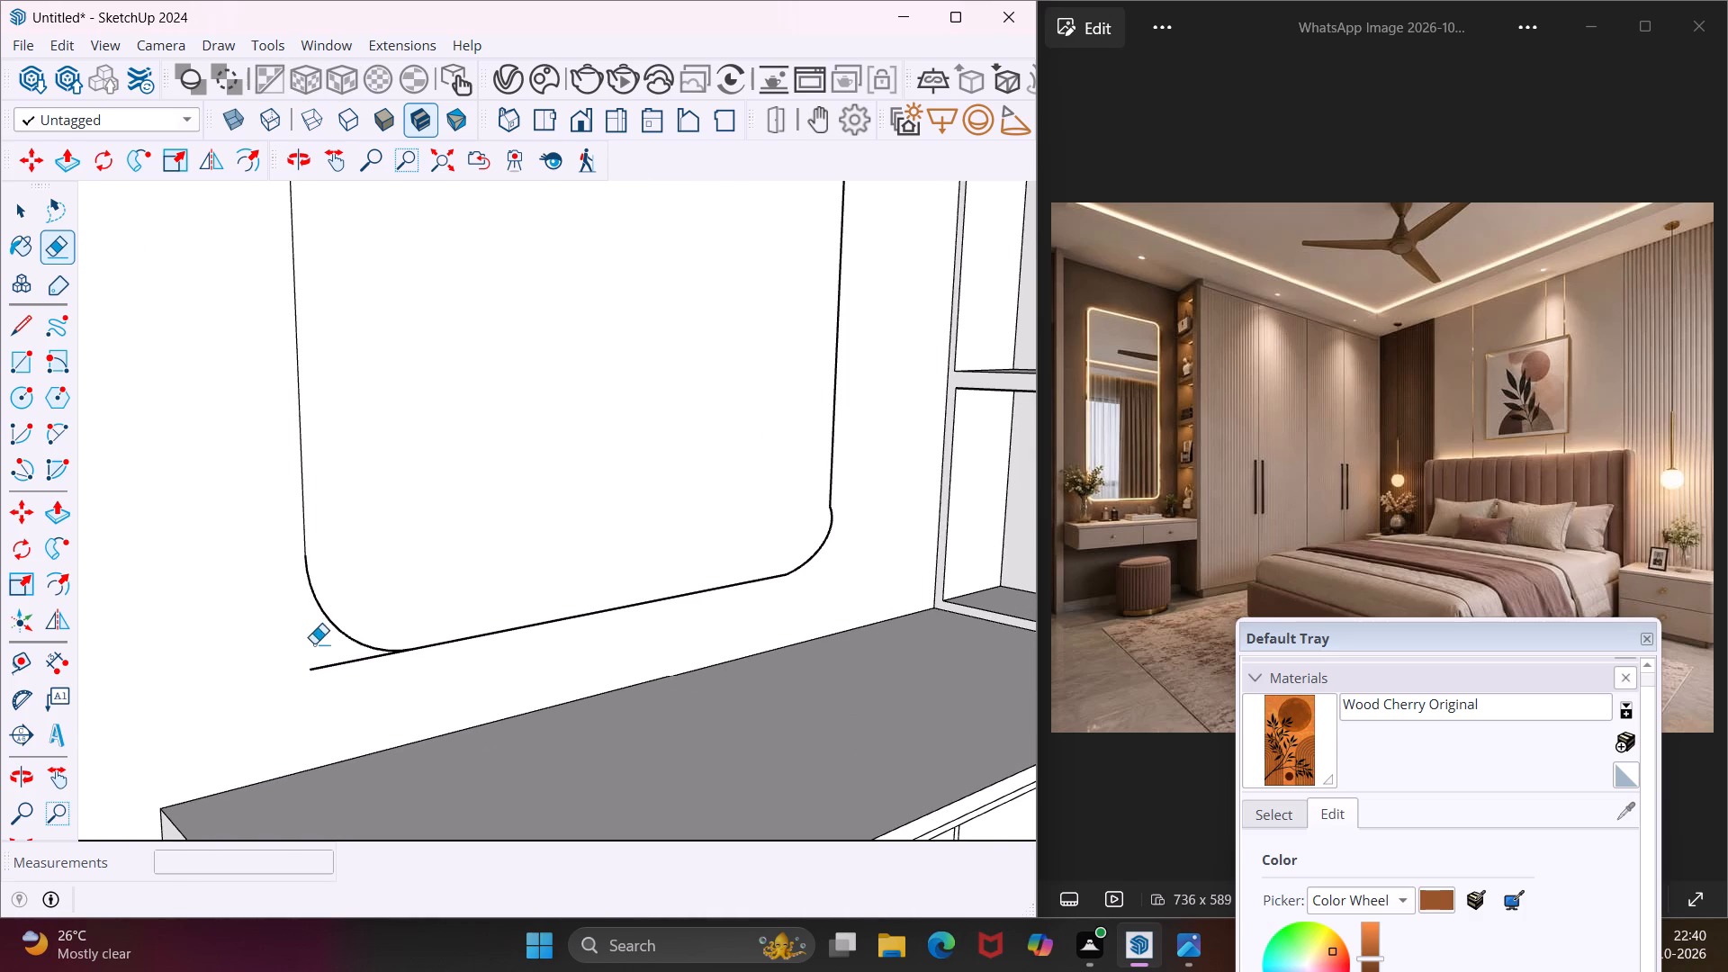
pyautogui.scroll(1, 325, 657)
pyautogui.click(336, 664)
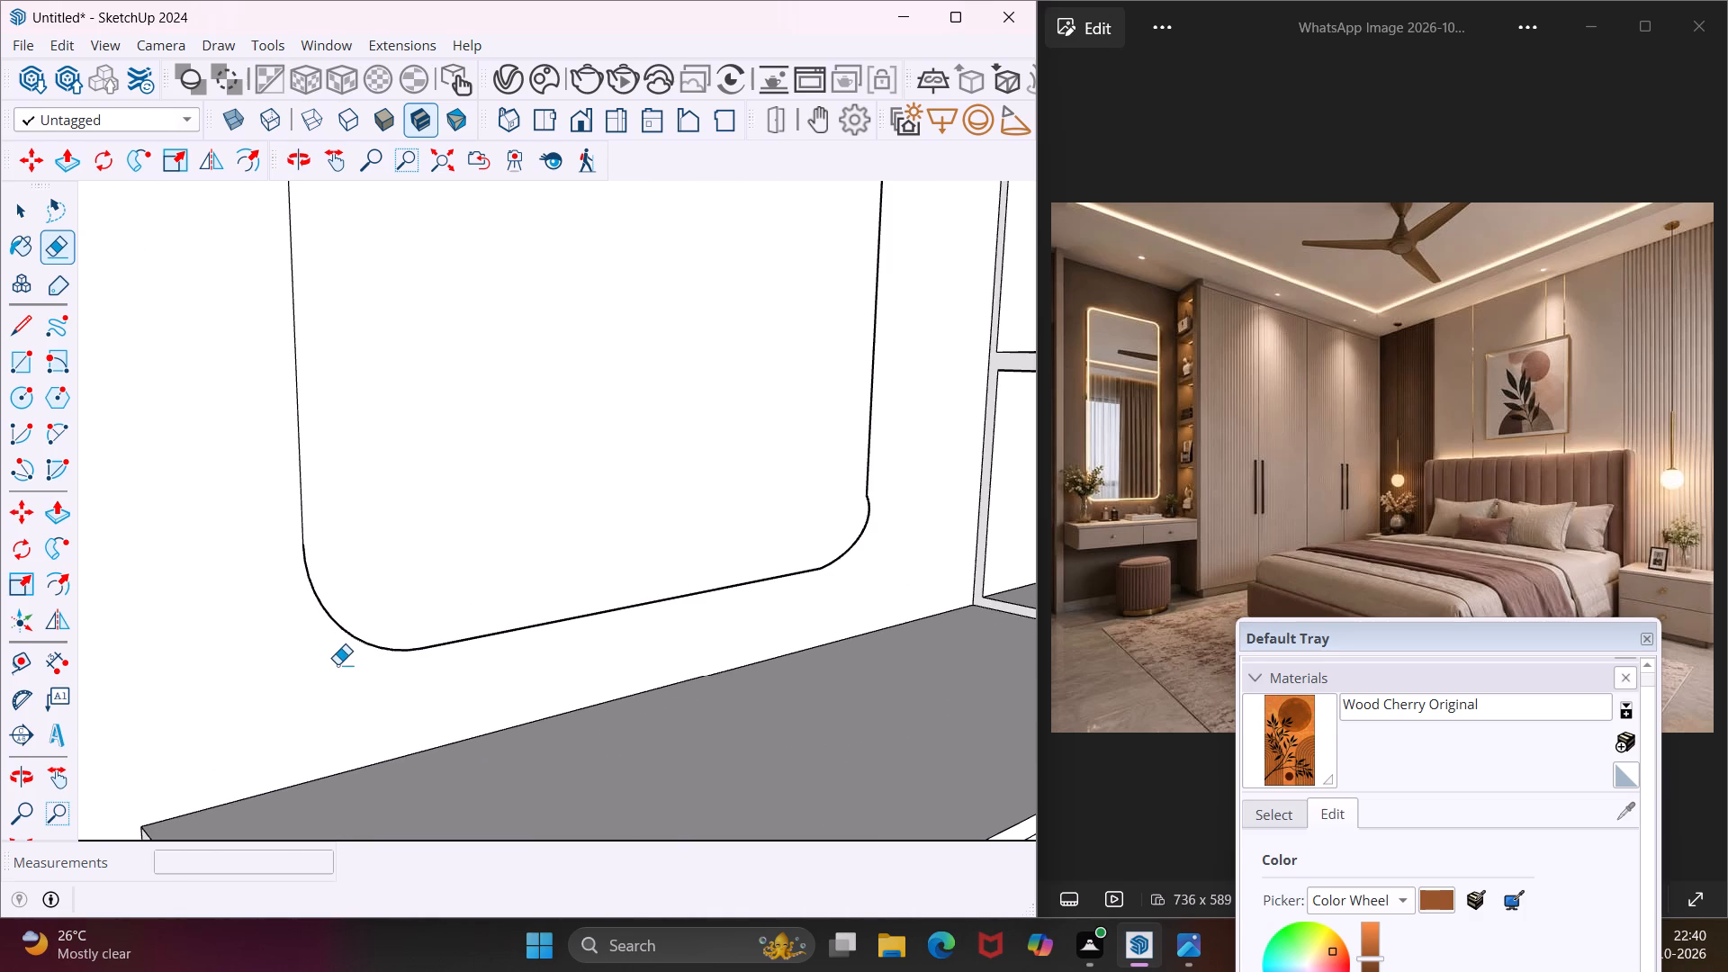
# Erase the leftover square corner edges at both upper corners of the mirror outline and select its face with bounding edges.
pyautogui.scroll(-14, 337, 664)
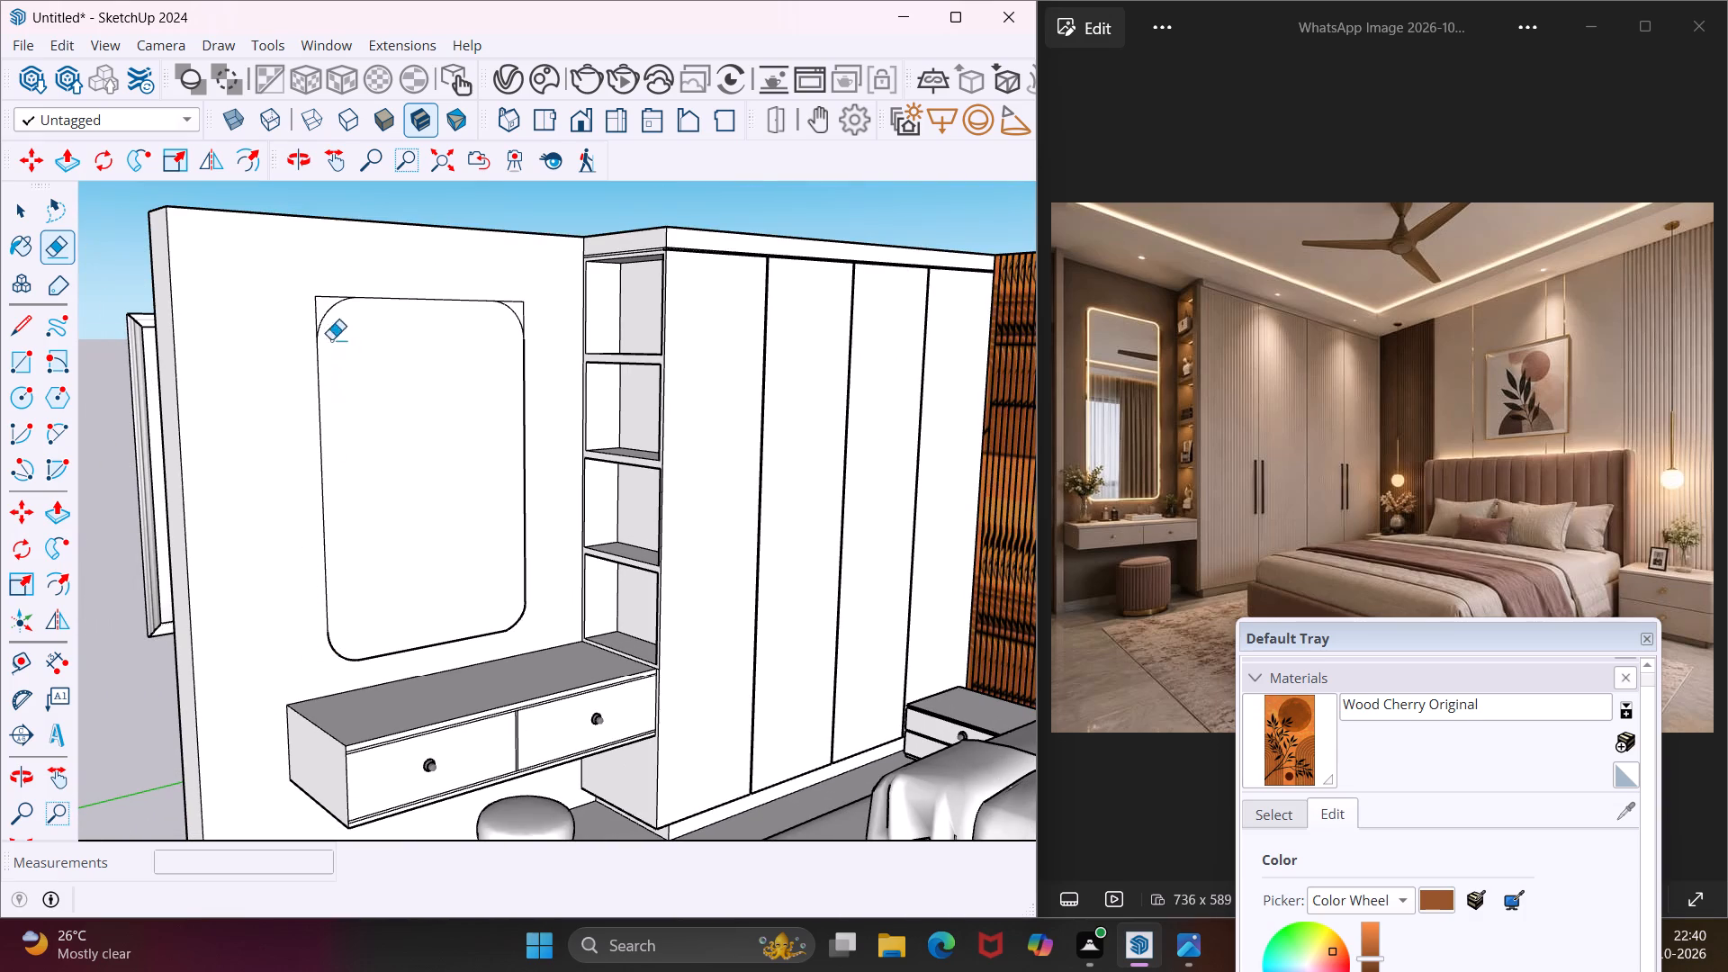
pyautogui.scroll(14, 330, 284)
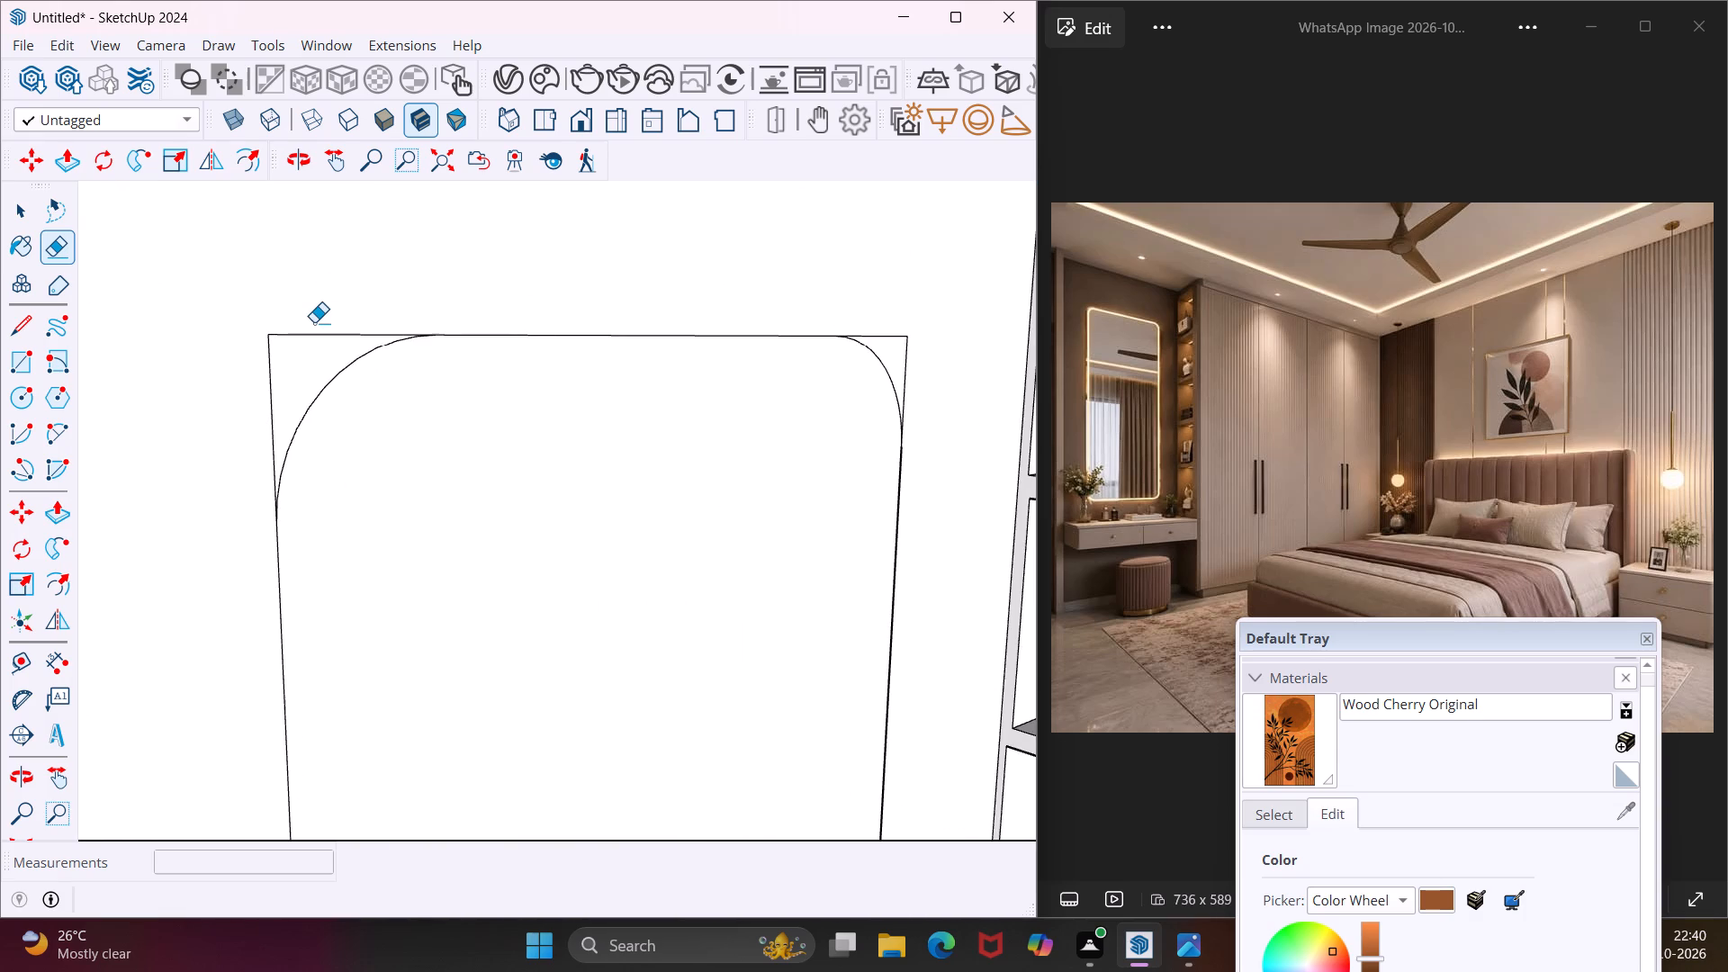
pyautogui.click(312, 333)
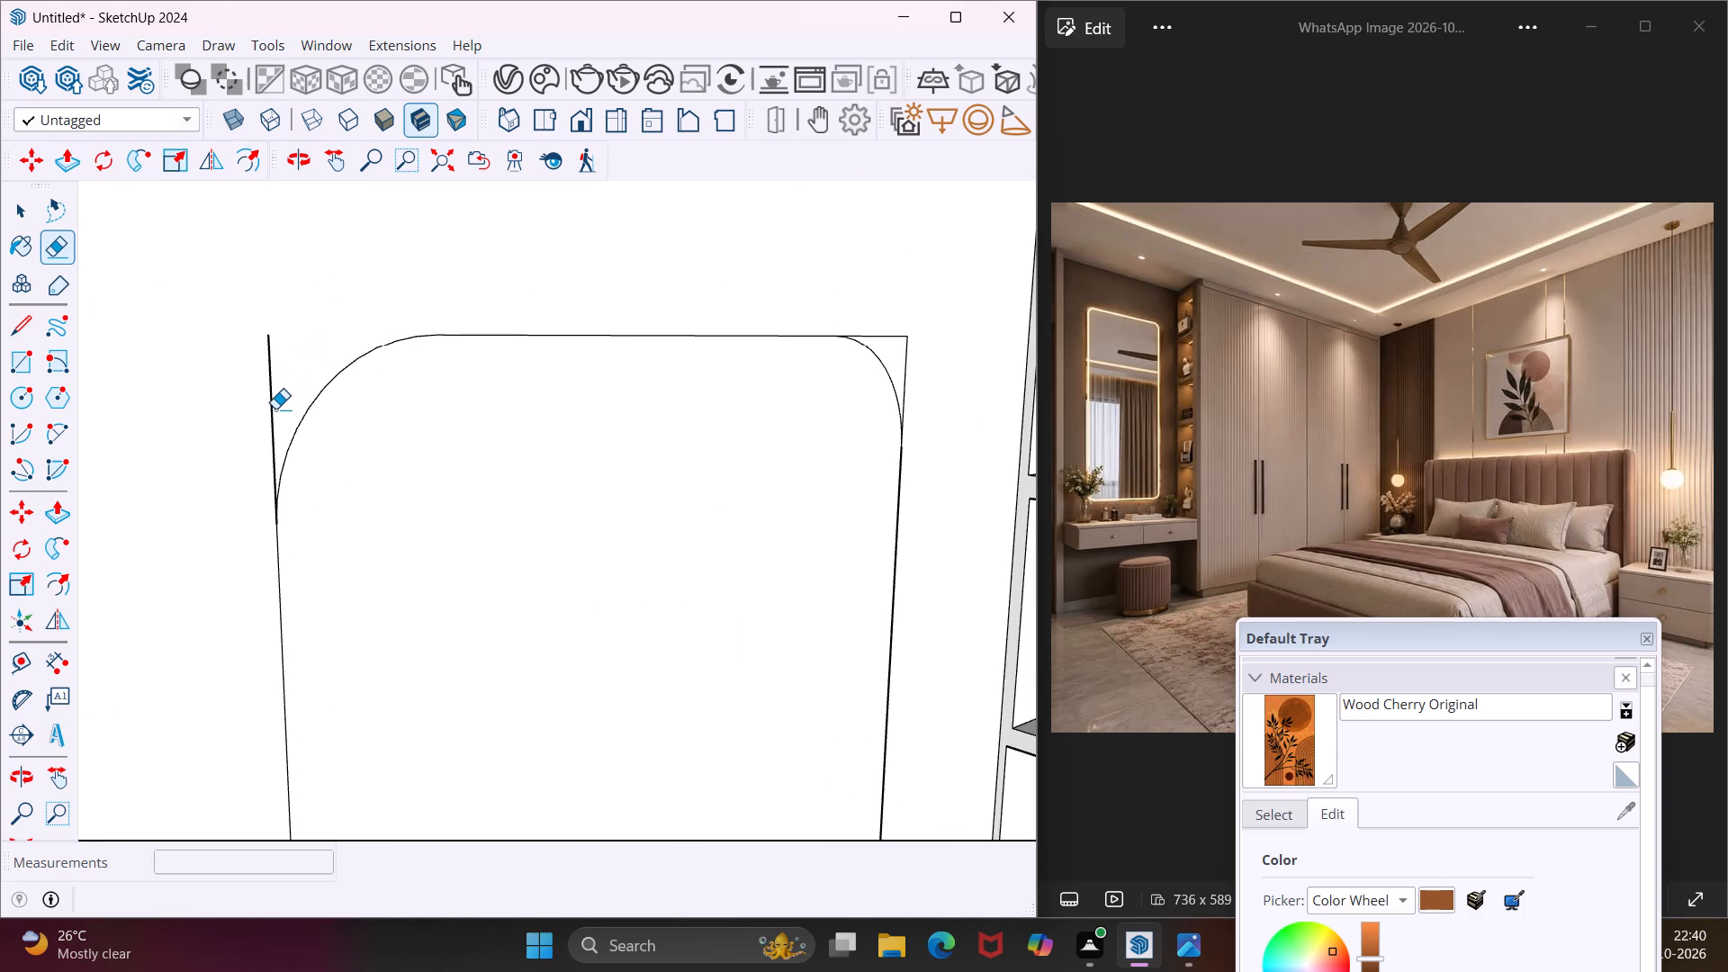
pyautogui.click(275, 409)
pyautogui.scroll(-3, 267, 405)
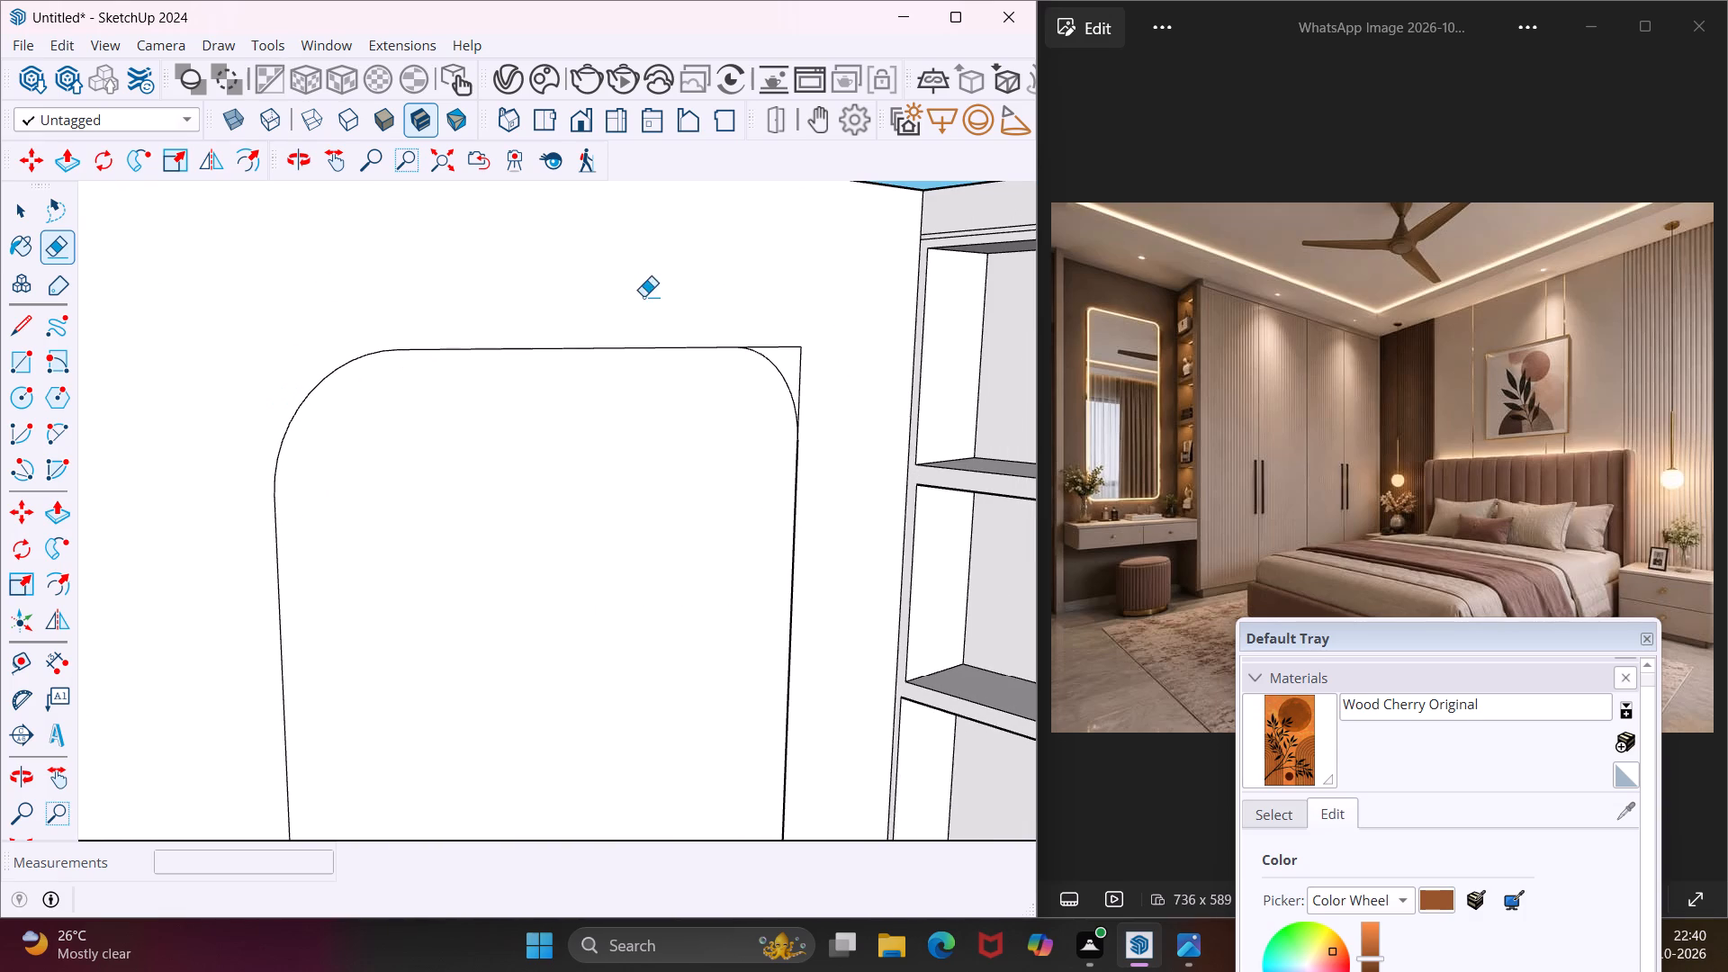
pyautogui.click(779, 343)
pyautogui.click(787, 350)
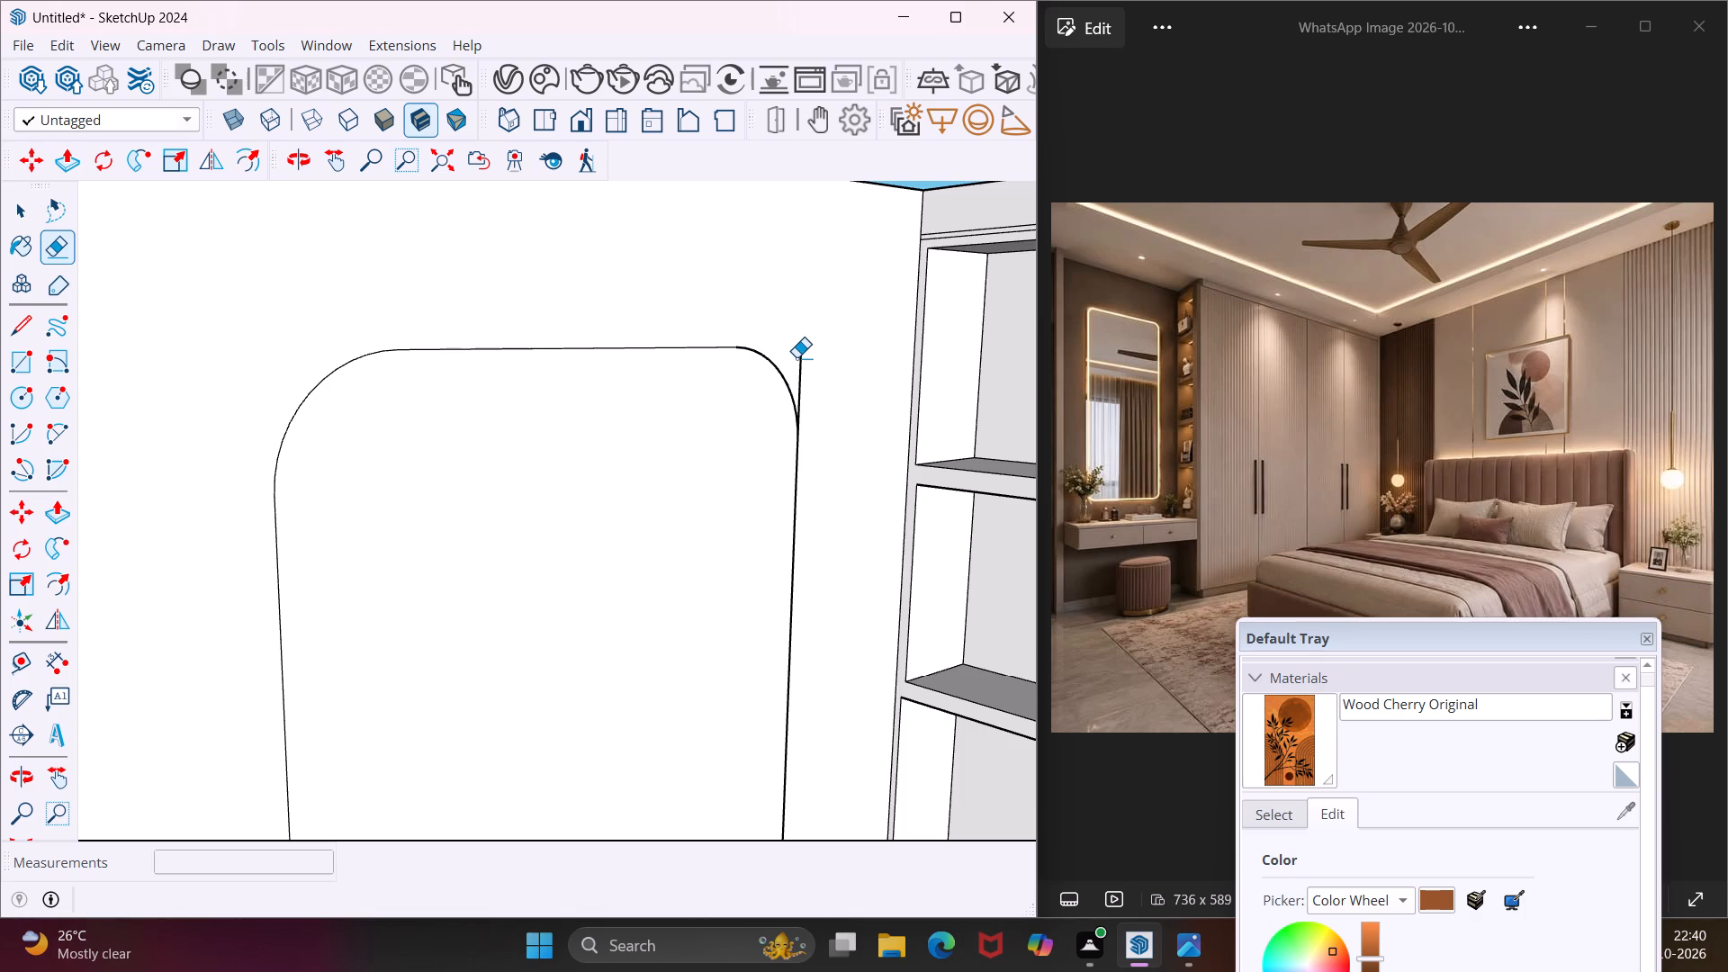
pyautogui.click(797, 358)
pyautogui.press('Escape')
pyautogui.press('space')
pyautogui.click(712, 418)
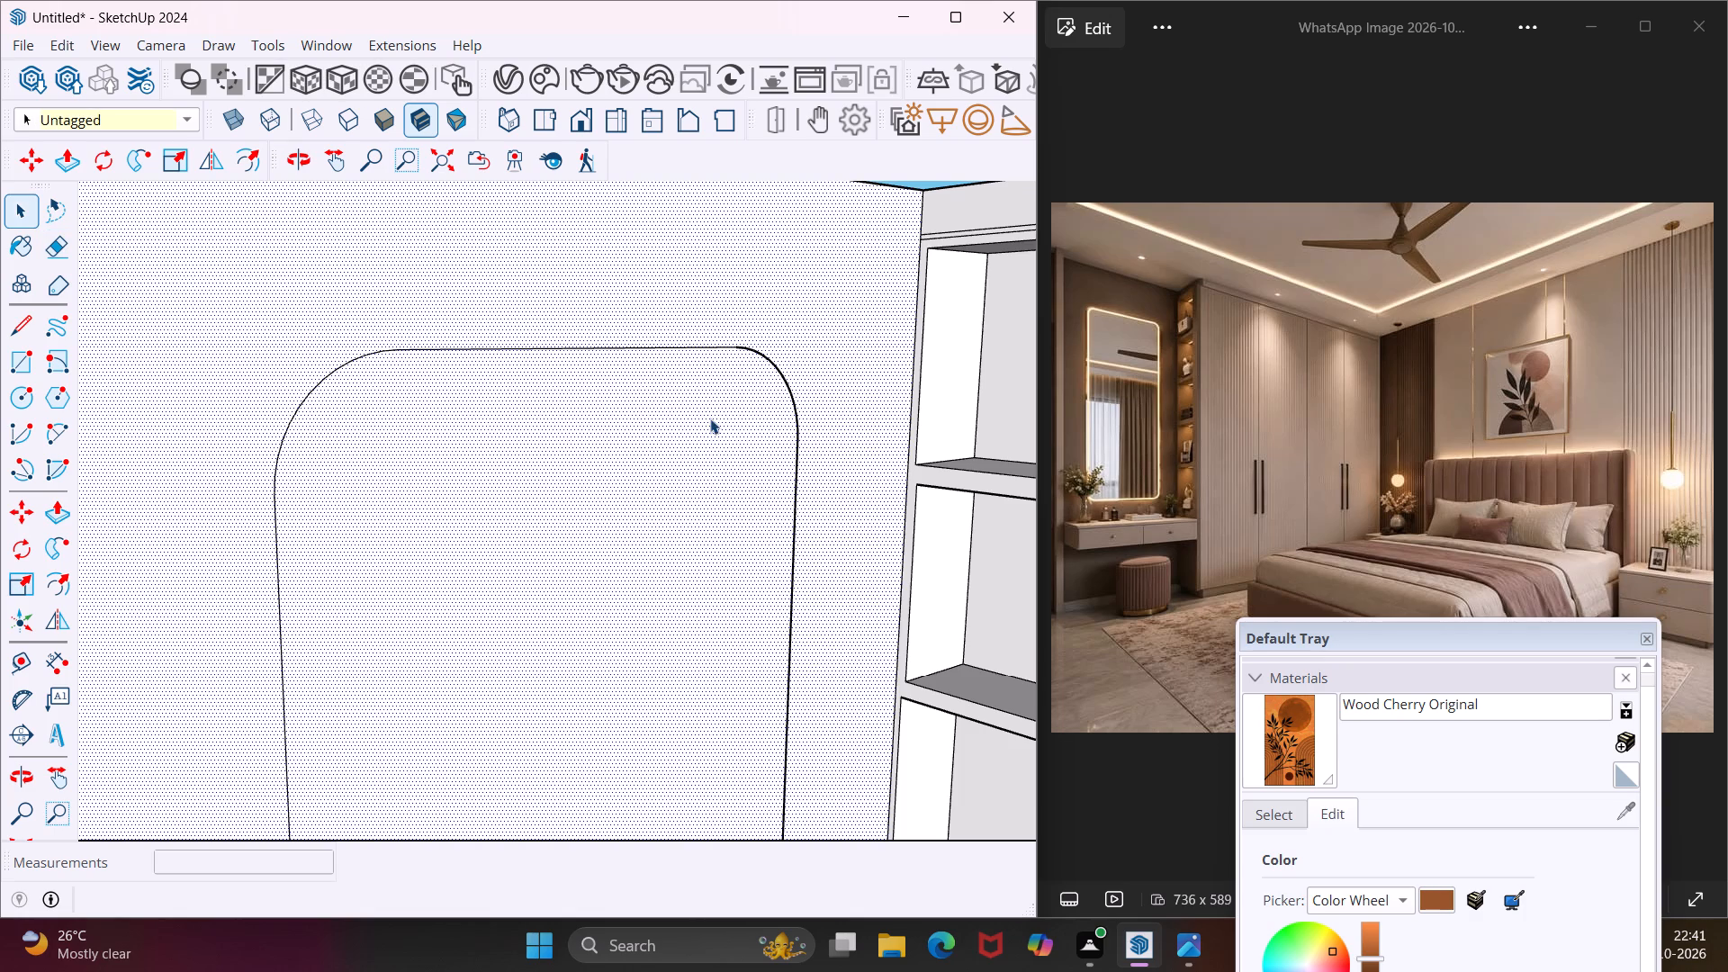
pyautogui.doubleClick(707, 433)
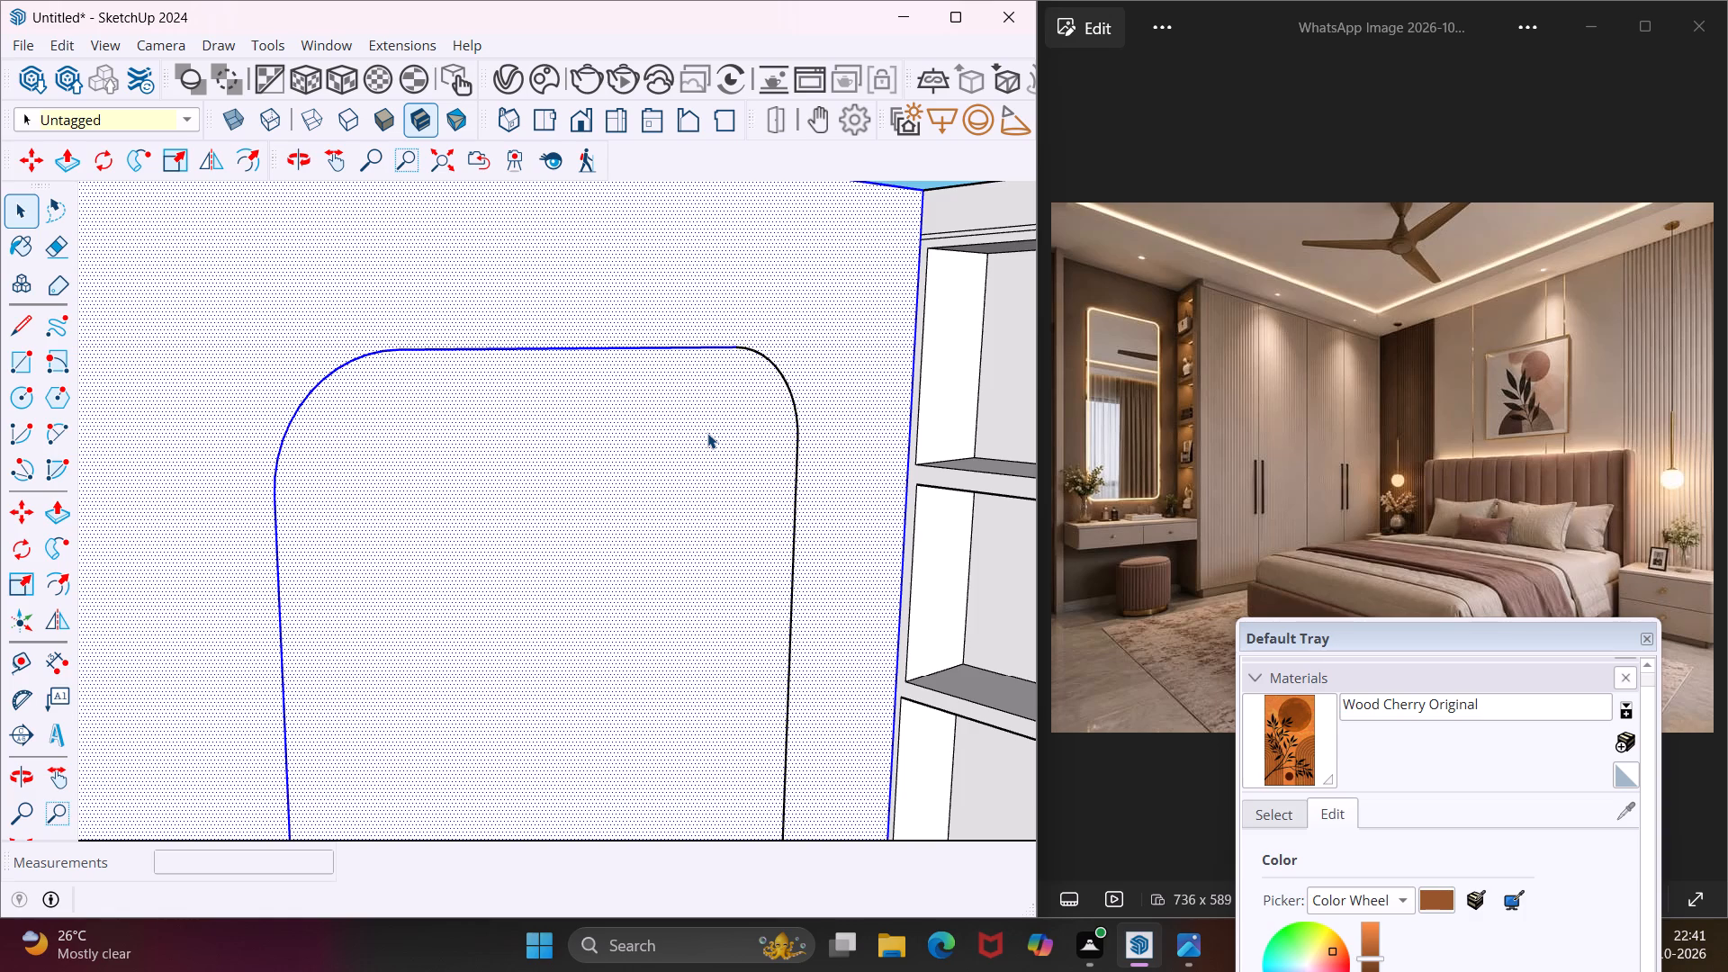
# Undo the corner erasures and all four corner arcs, back to the plain rectangle above the vanity.
pyautogui.hotkey('ctrl', 'z')
pyautogui.hotkey('ctrl', 'z')
pyautogui.hotkey('ctrl', 'z')
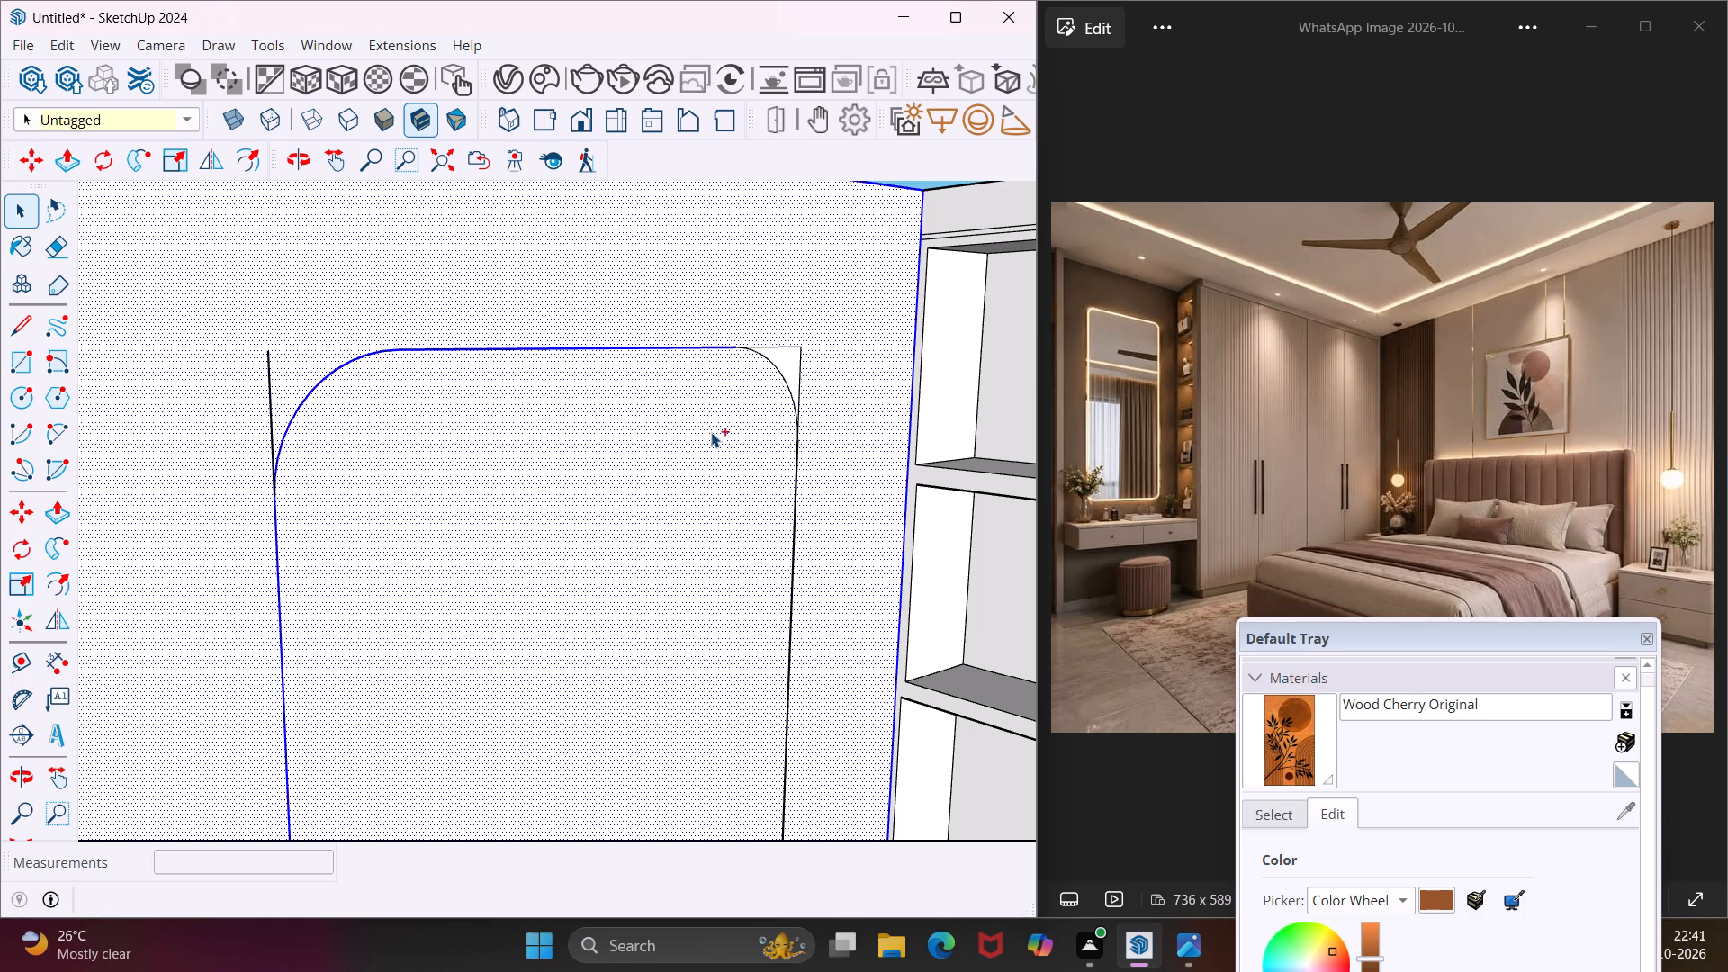
pyautogui.hotkey('ctrl', 'z')
pyautogui.hotkey('ctrl', 'z')
pyautogui.hotkey('ctrl', 'z')
pyautogui.scroll(-12, 704, 417)
pyautogui.hotkey('ctrl', 'z')
pyautogui.hotkey('ctrl', 'z')
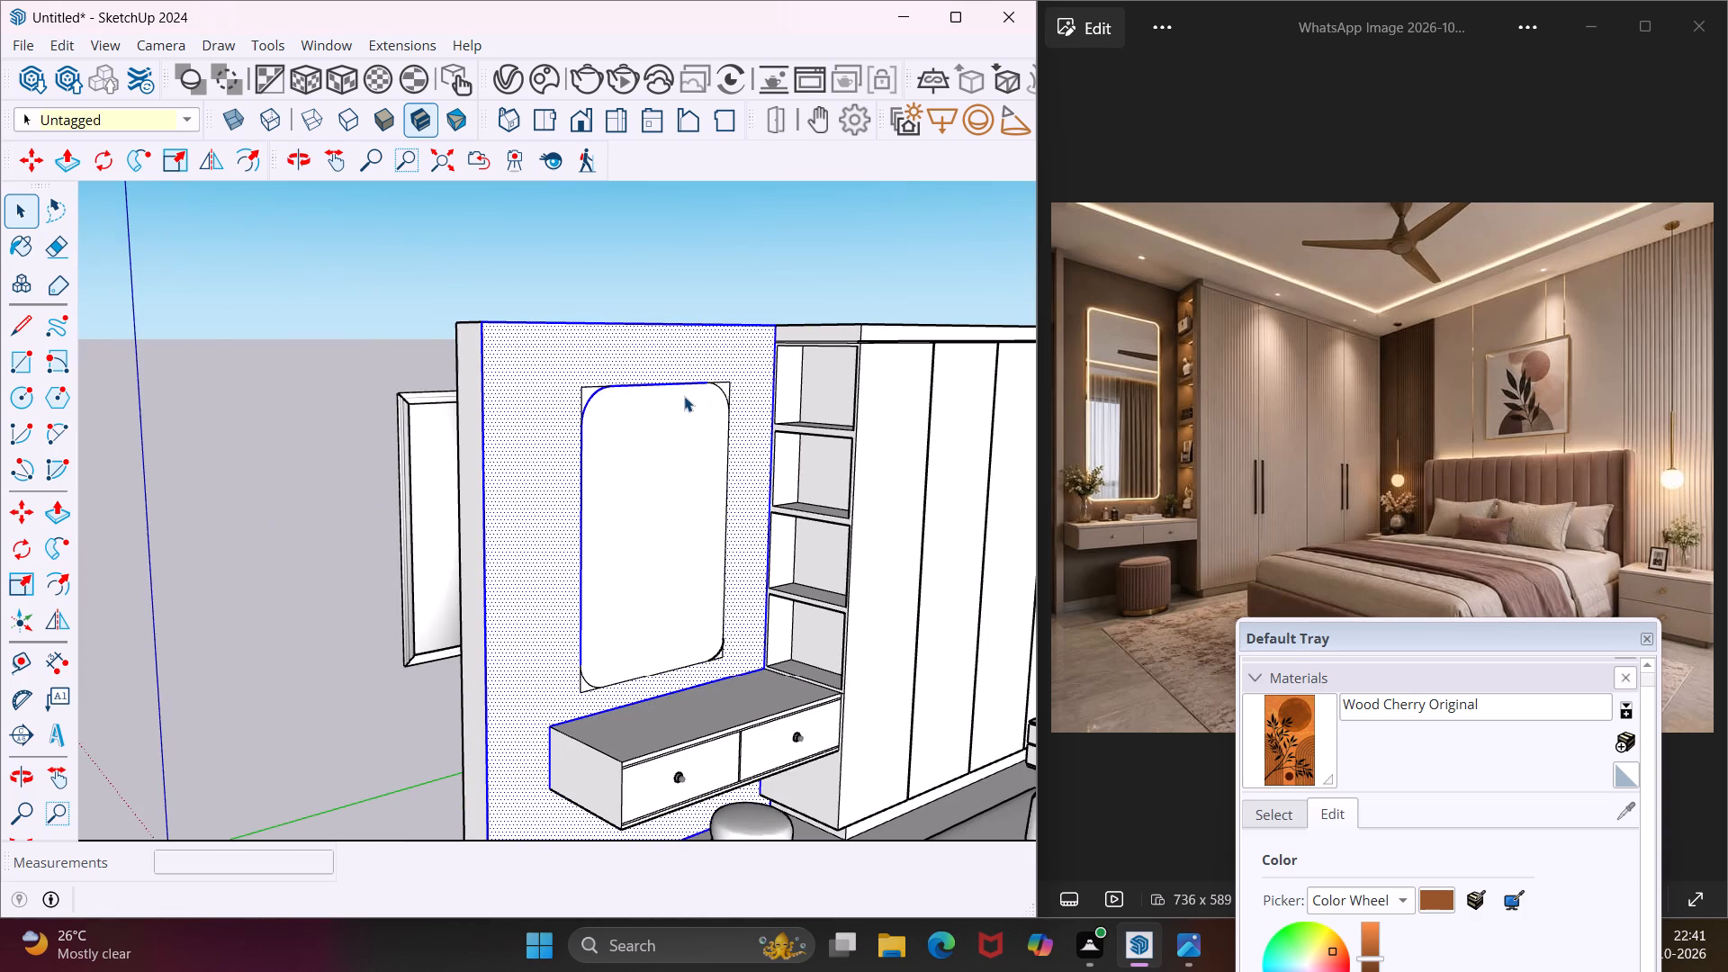
pyautogui.hotkey('ctrl', 'z')
pyautogui.hotkey('ctrl', 'z')
pyautogui.hotkey('ctrl', 'z')
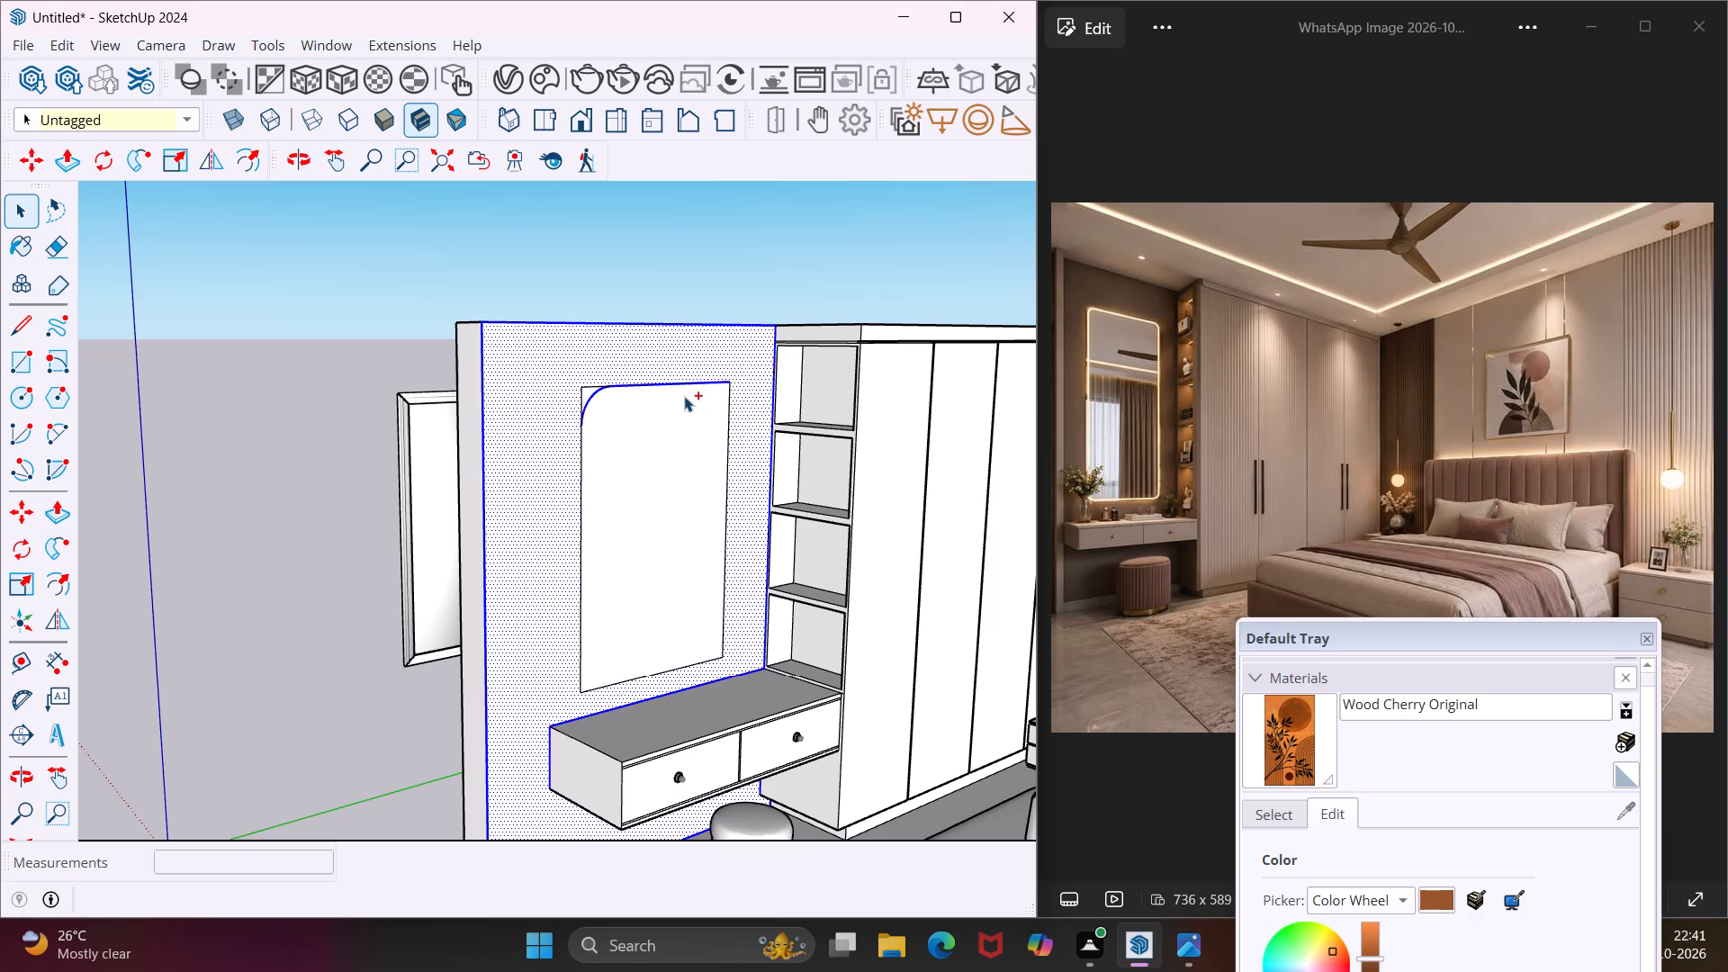
pyautogui.hotkey('ctrl', 'z')
# Push/Pull the rectangle on the vanity wall outward by 6 mm.
pyautogui.click(663, 454)
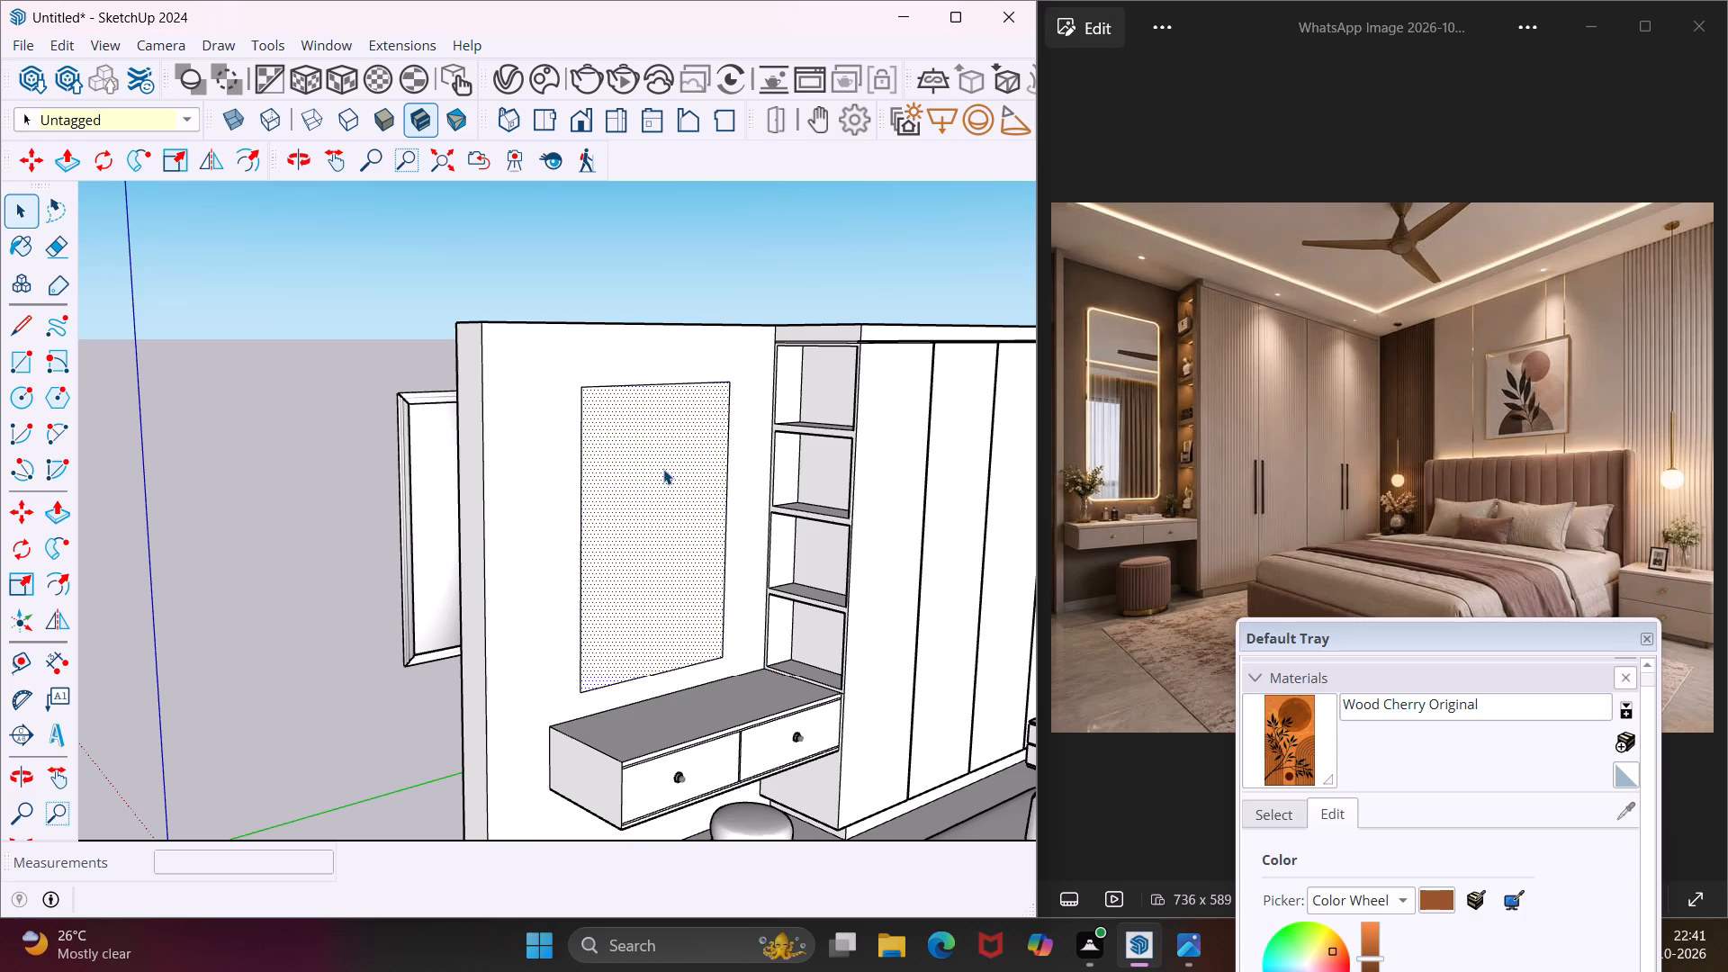
pyautogui.press('p')
pyautogui.click(663, 469)
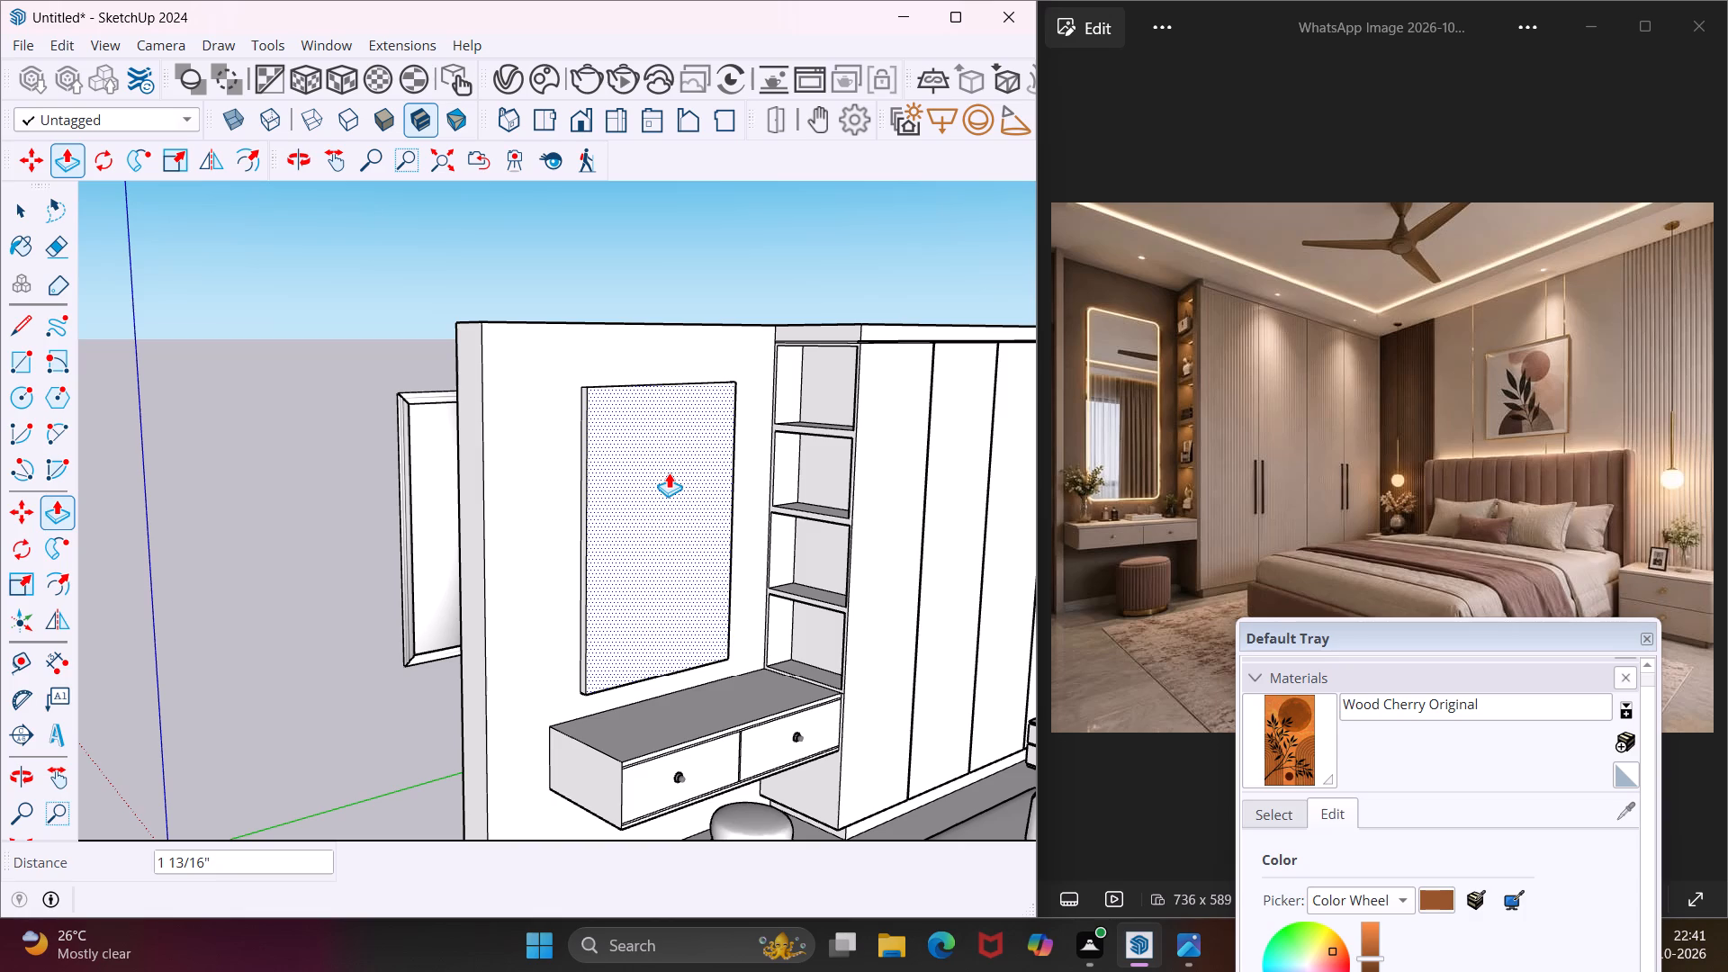
pyautogui.press('6')
pyautogui.write('mm')
pyautogui.press('Return')
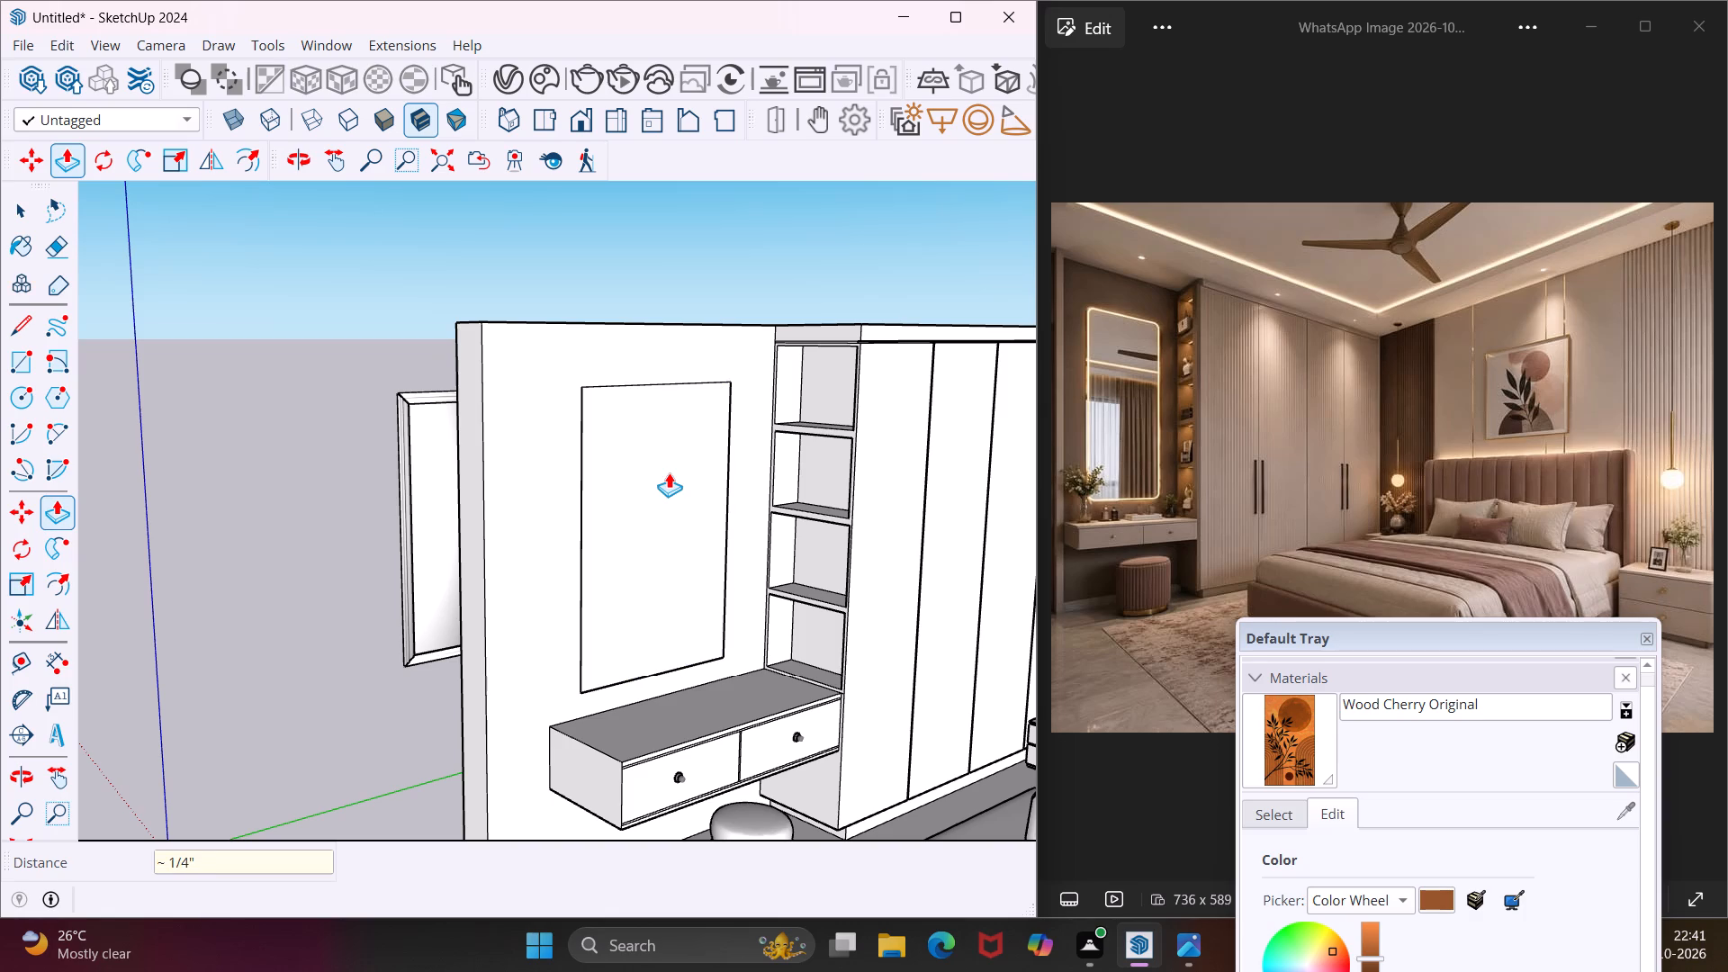
# Examine the extruded panel's edge and thickness against the vanity wall from several angles.
pyautogui.scroll(8, 628, 473)
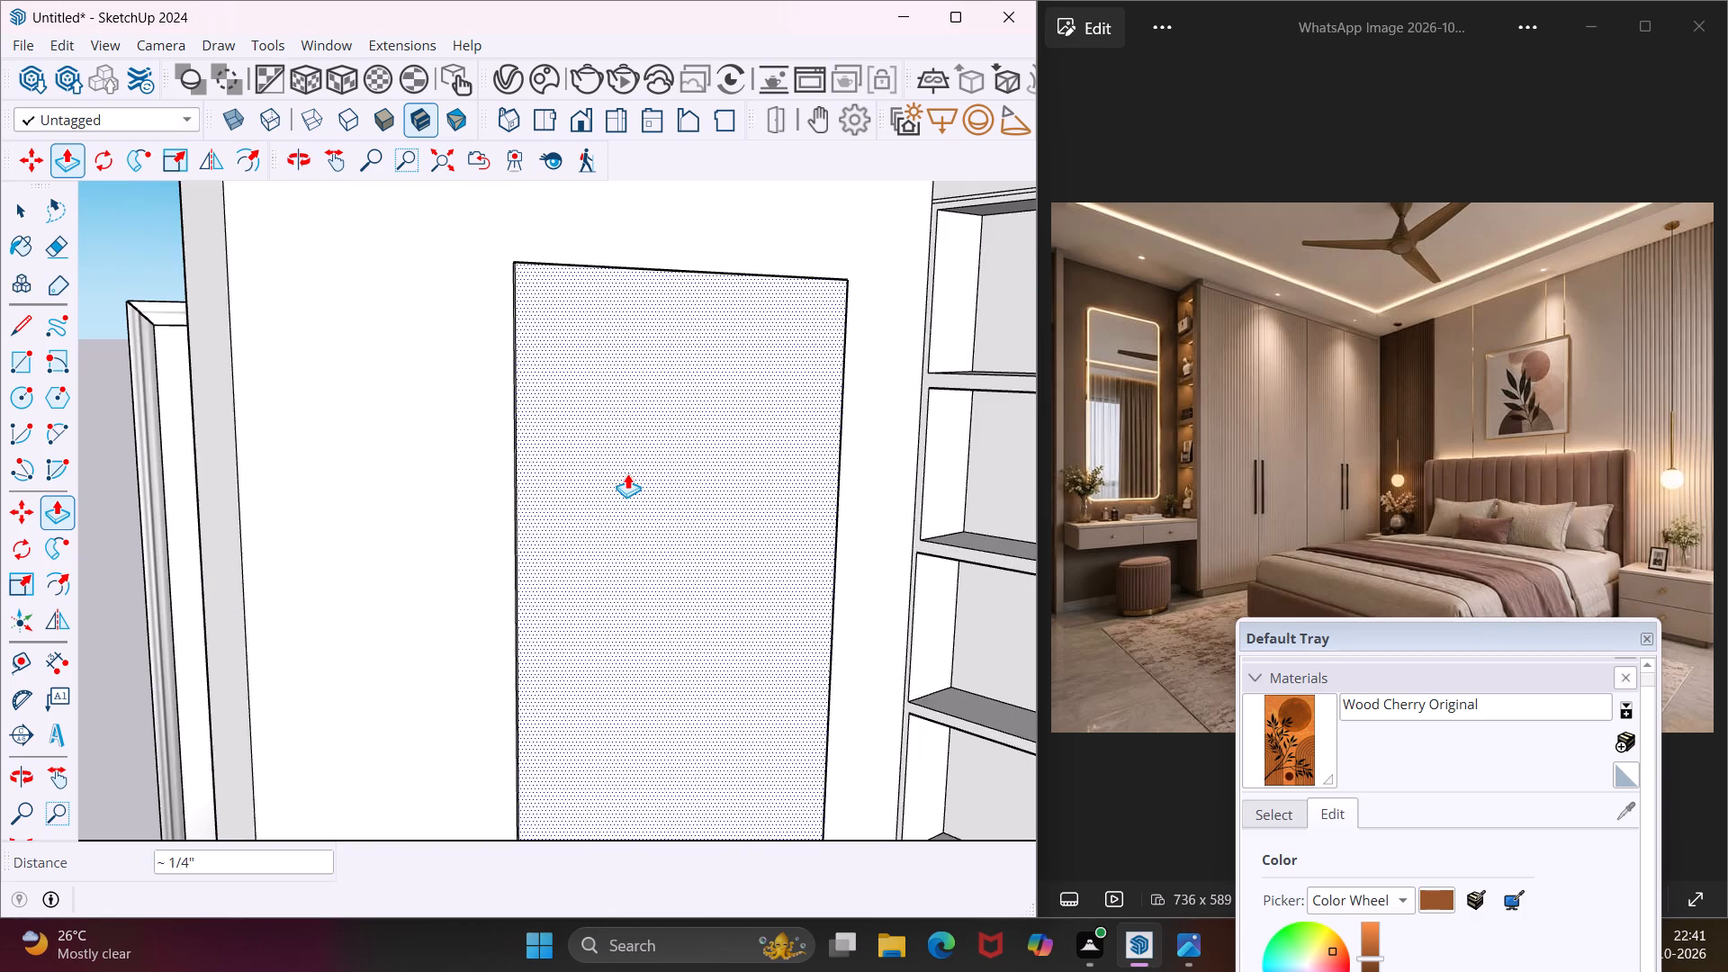
pyautogui.moveTo(627, 473); pyautogui.dragTo(855, 495, button='middle')
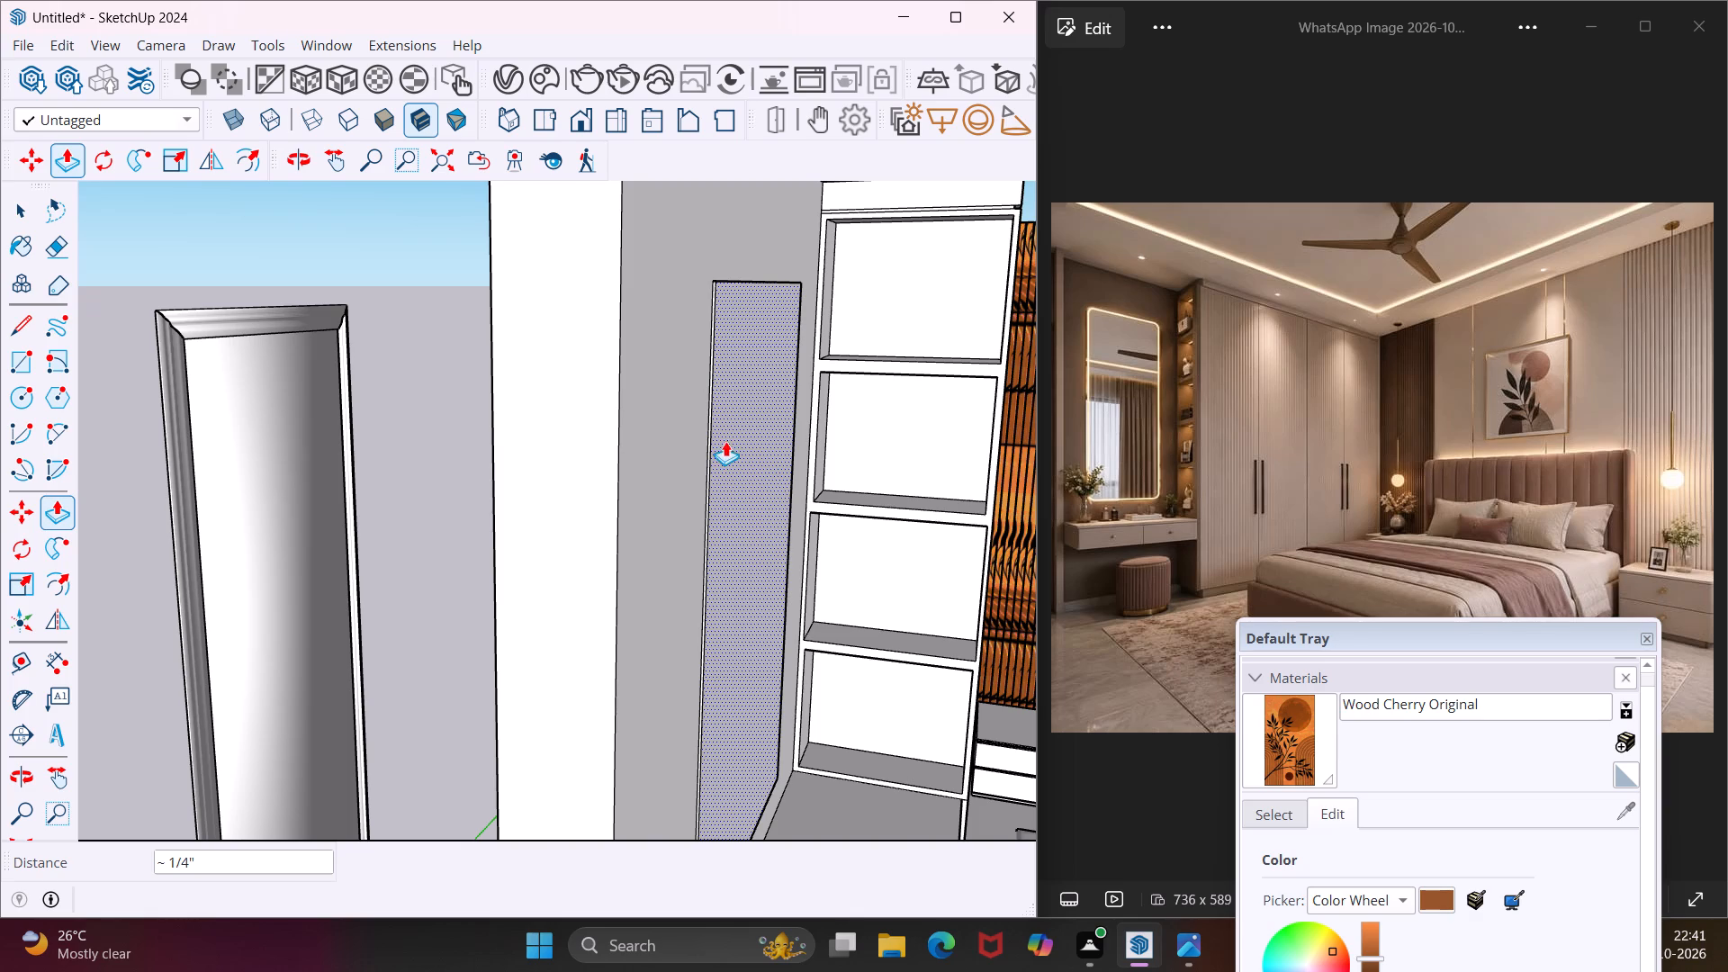
pyautogui.scroll(17, 714, 403)
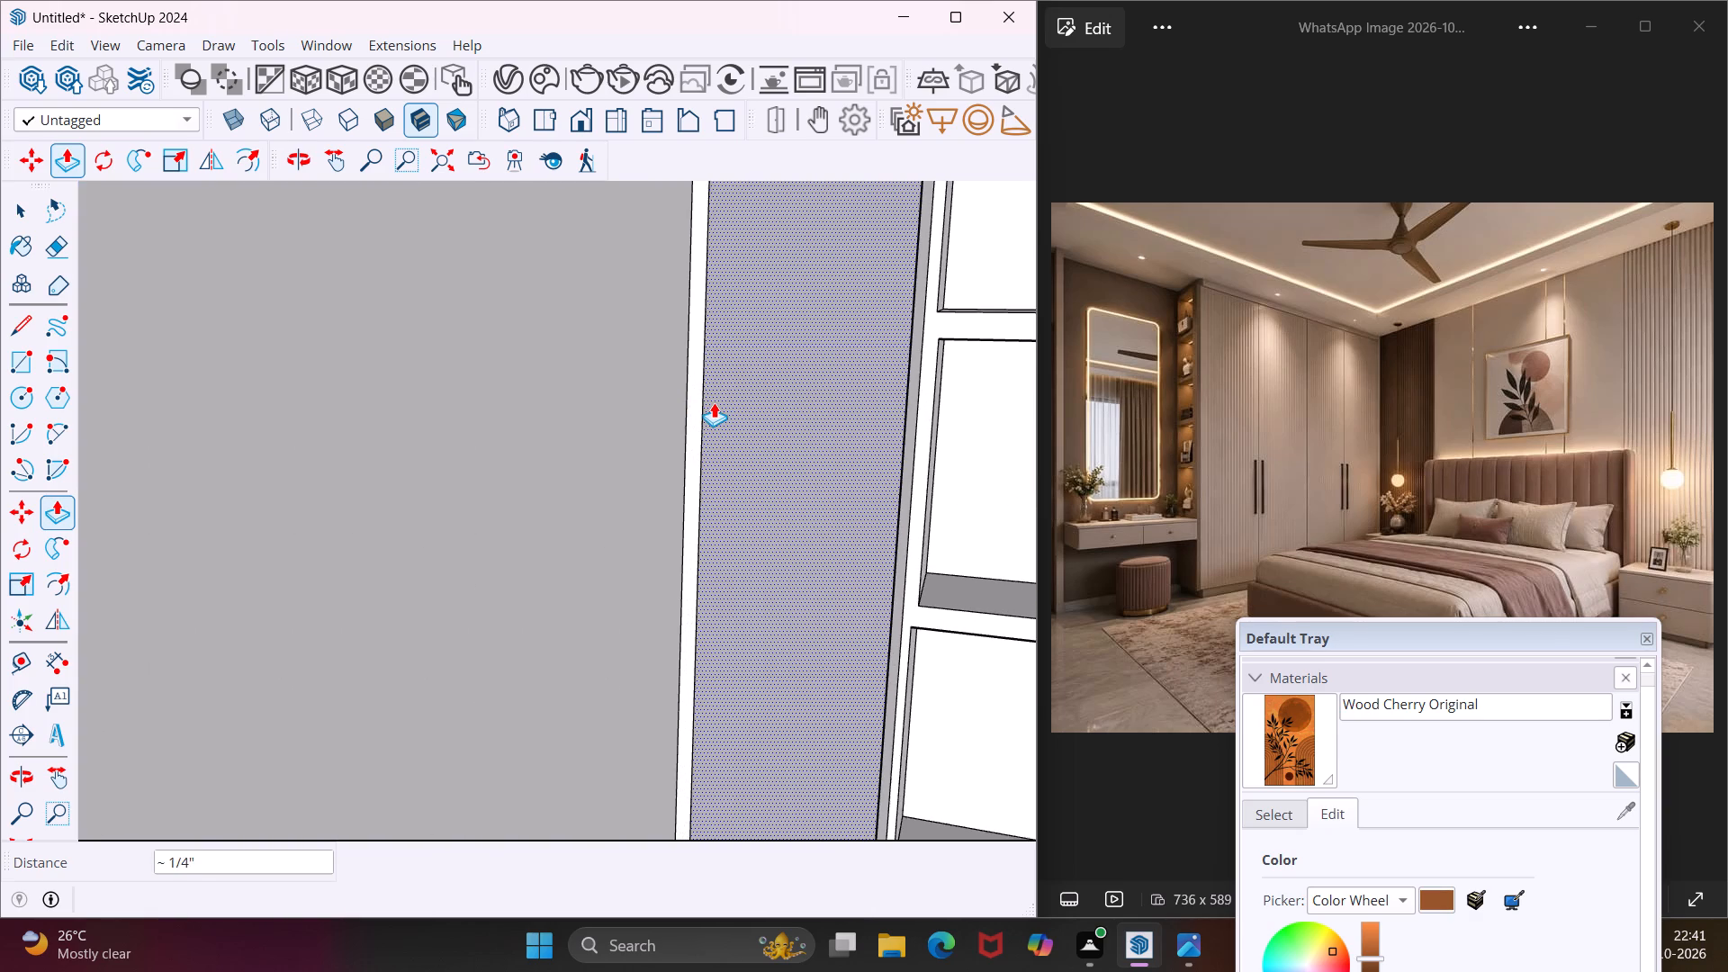
pyautogui.scroll(5, 714, 402)
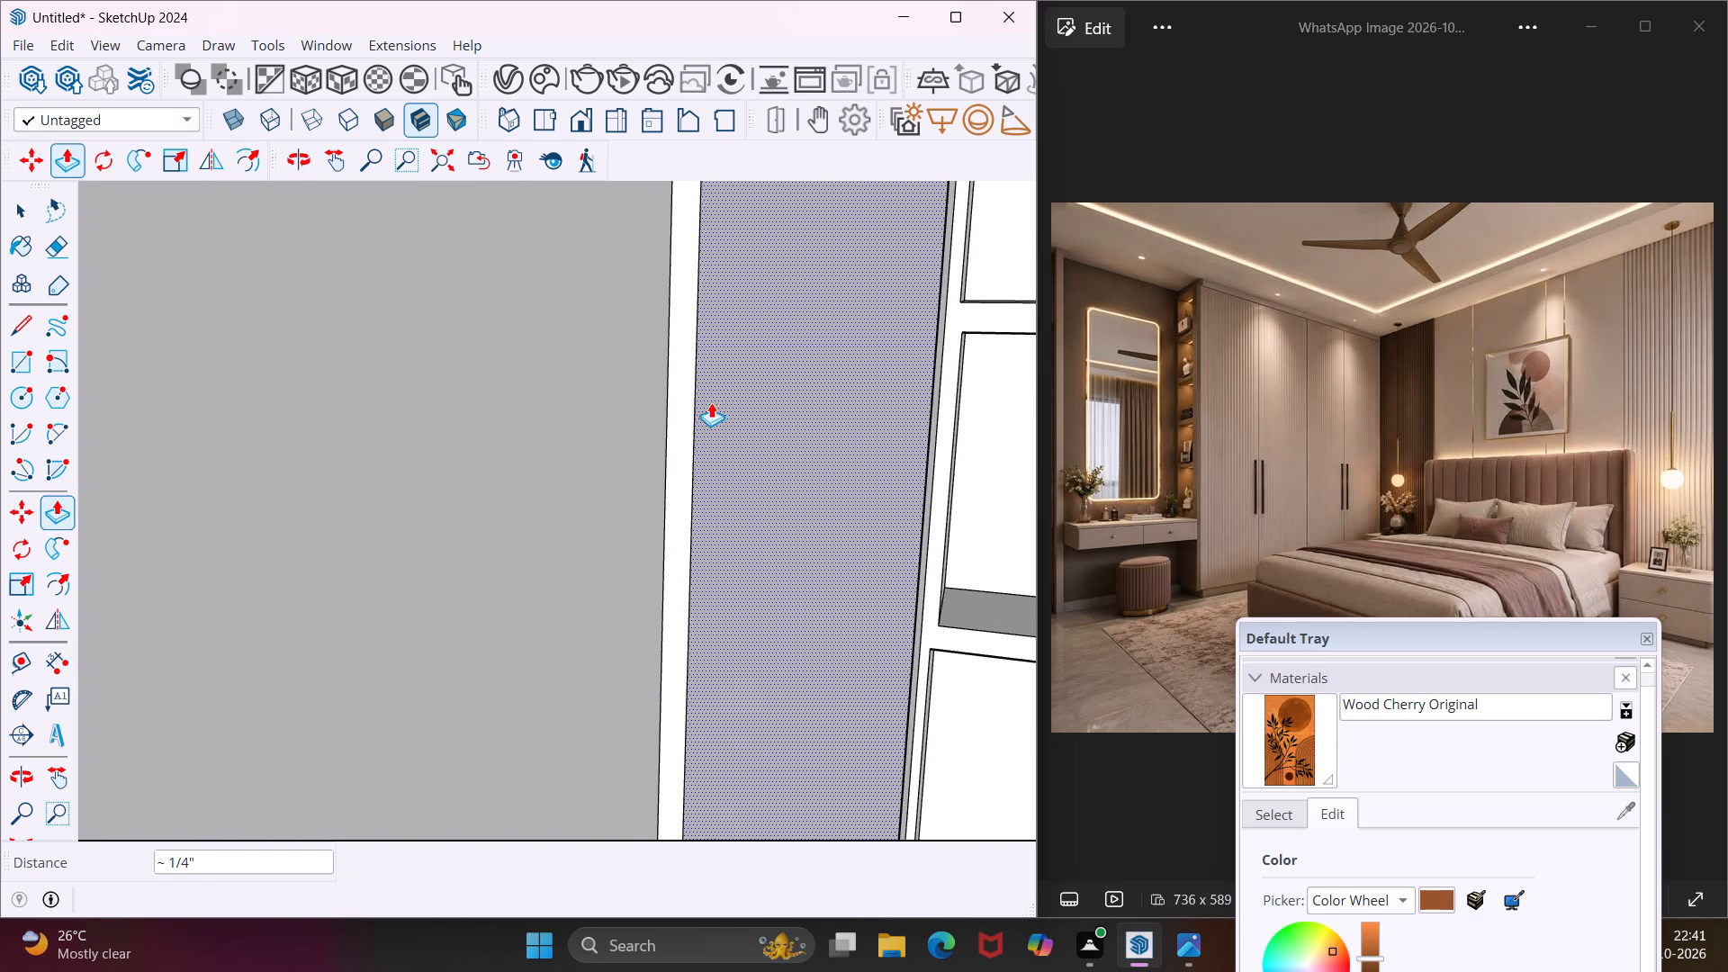
pyautogui.scroll(-12, 711, 403)
pyautogui.moveTo(755, 411); pyautogui.dragTo(676, 457, button='middle')
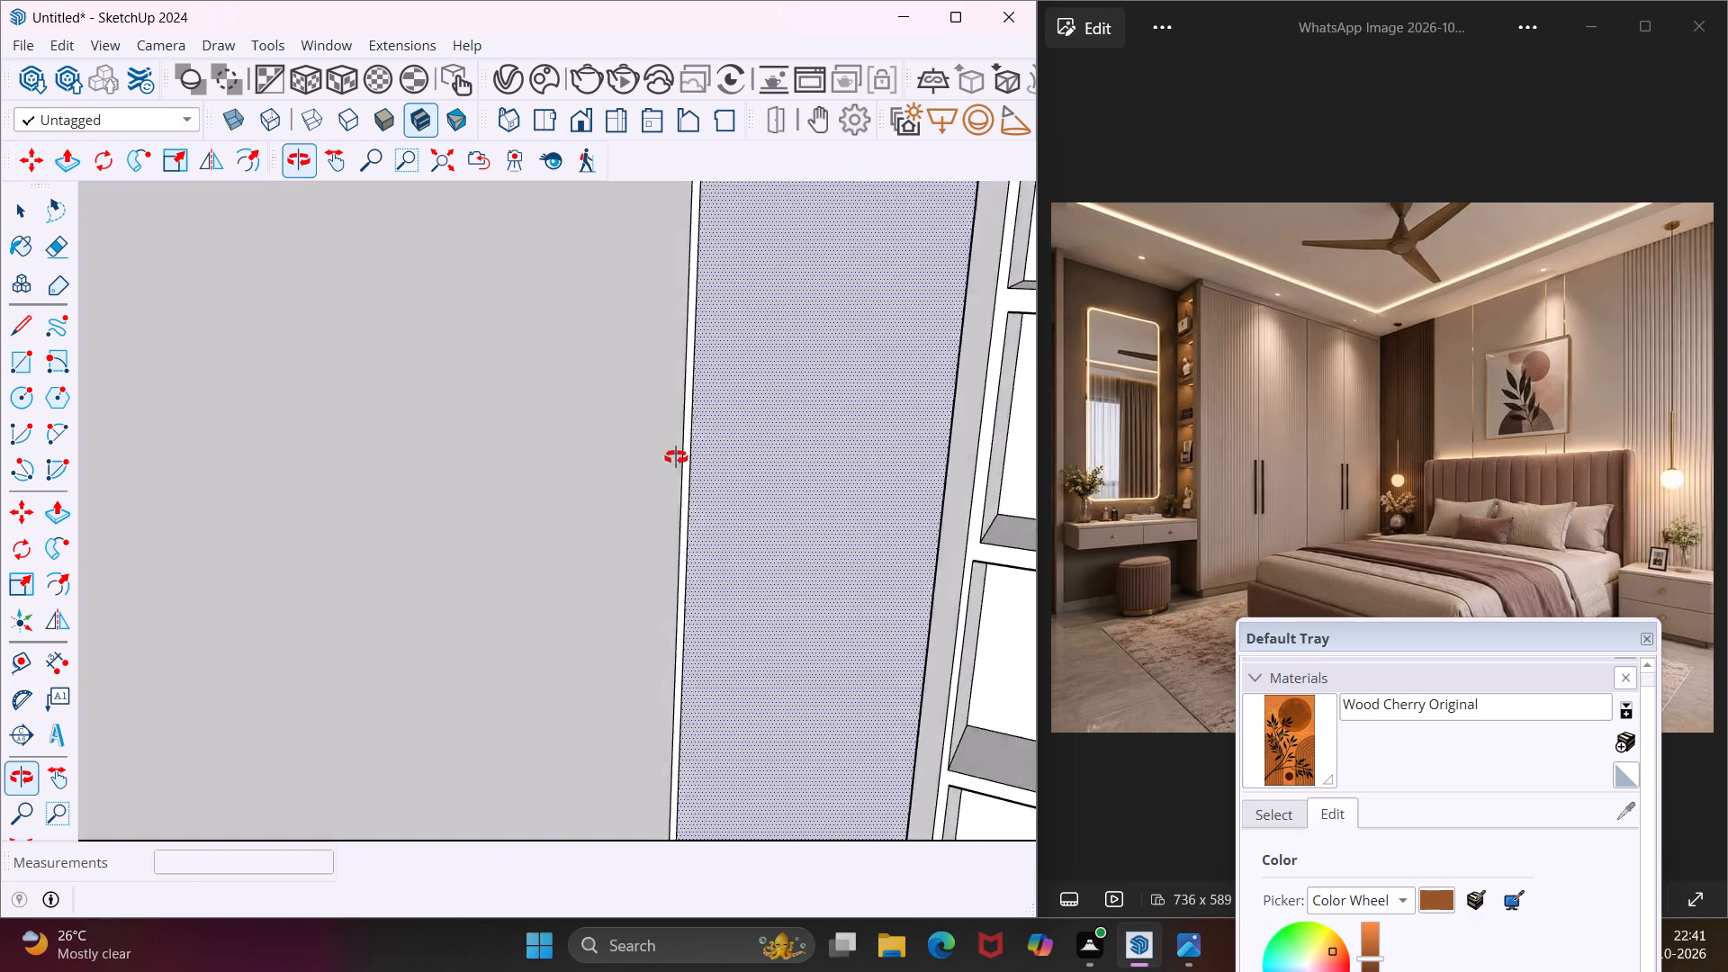
pyautogui.moveTo(676, 457); pyautogui.dragTo(558, 512, button='middle')
pyautogui.scroll(1, 554, 512)
pyautogui.scroll(-17, 532, 512)
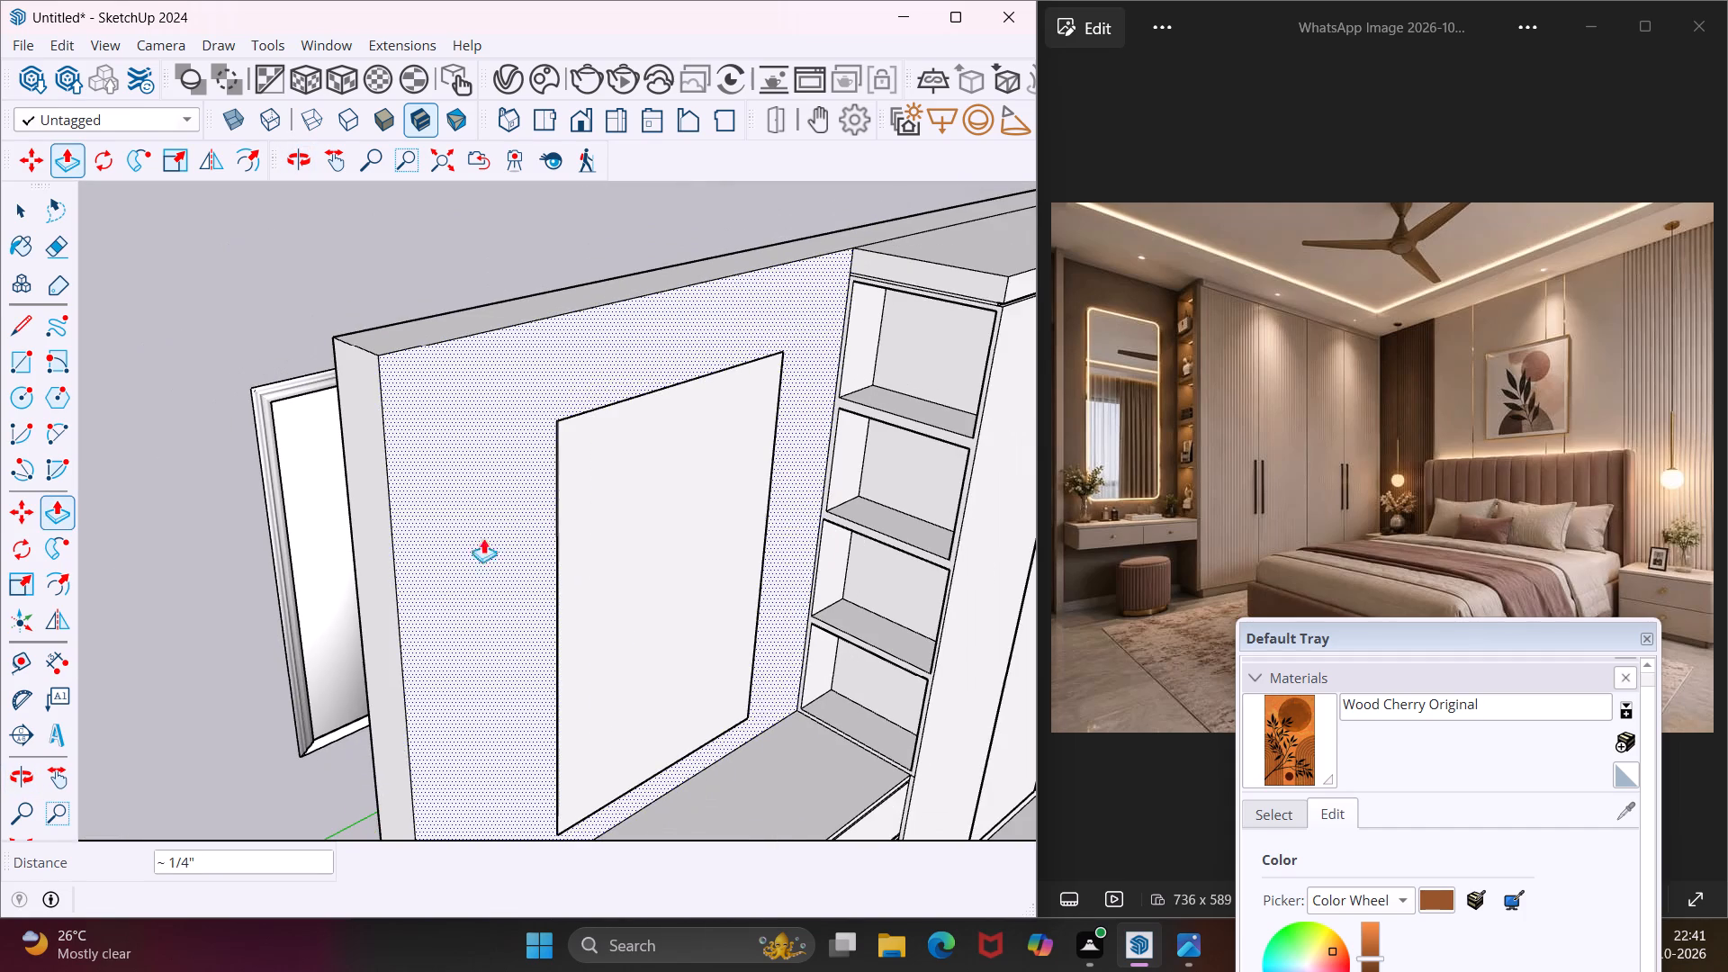
pyautogui.press('Escape')
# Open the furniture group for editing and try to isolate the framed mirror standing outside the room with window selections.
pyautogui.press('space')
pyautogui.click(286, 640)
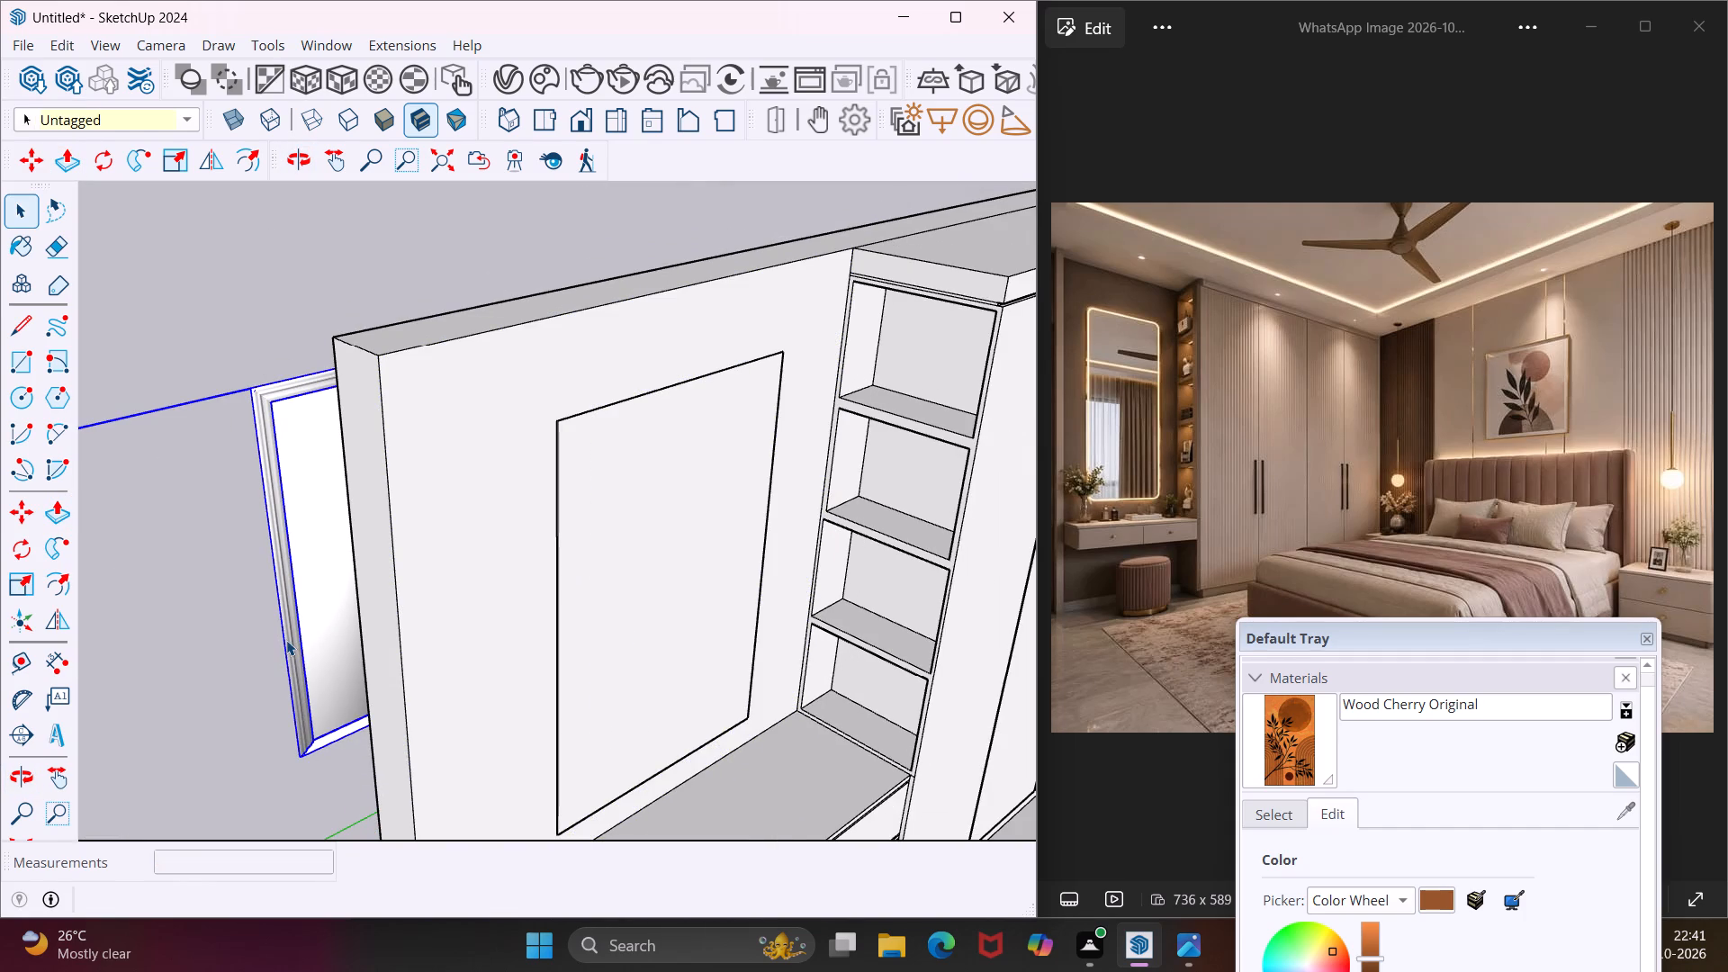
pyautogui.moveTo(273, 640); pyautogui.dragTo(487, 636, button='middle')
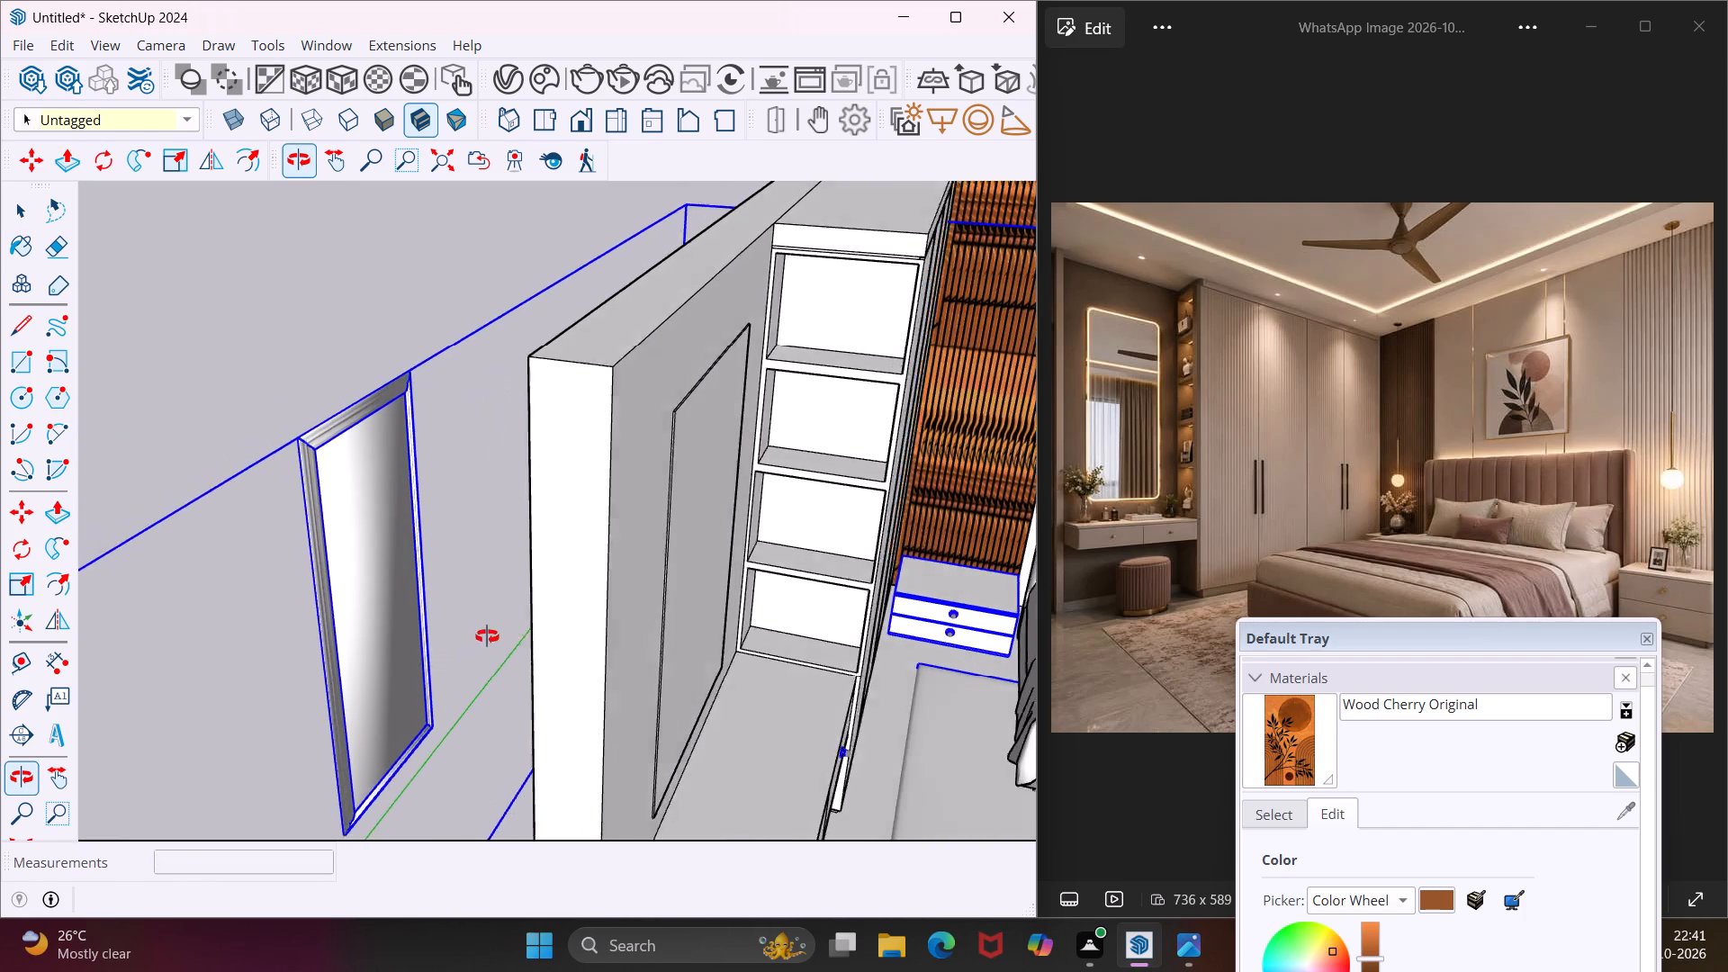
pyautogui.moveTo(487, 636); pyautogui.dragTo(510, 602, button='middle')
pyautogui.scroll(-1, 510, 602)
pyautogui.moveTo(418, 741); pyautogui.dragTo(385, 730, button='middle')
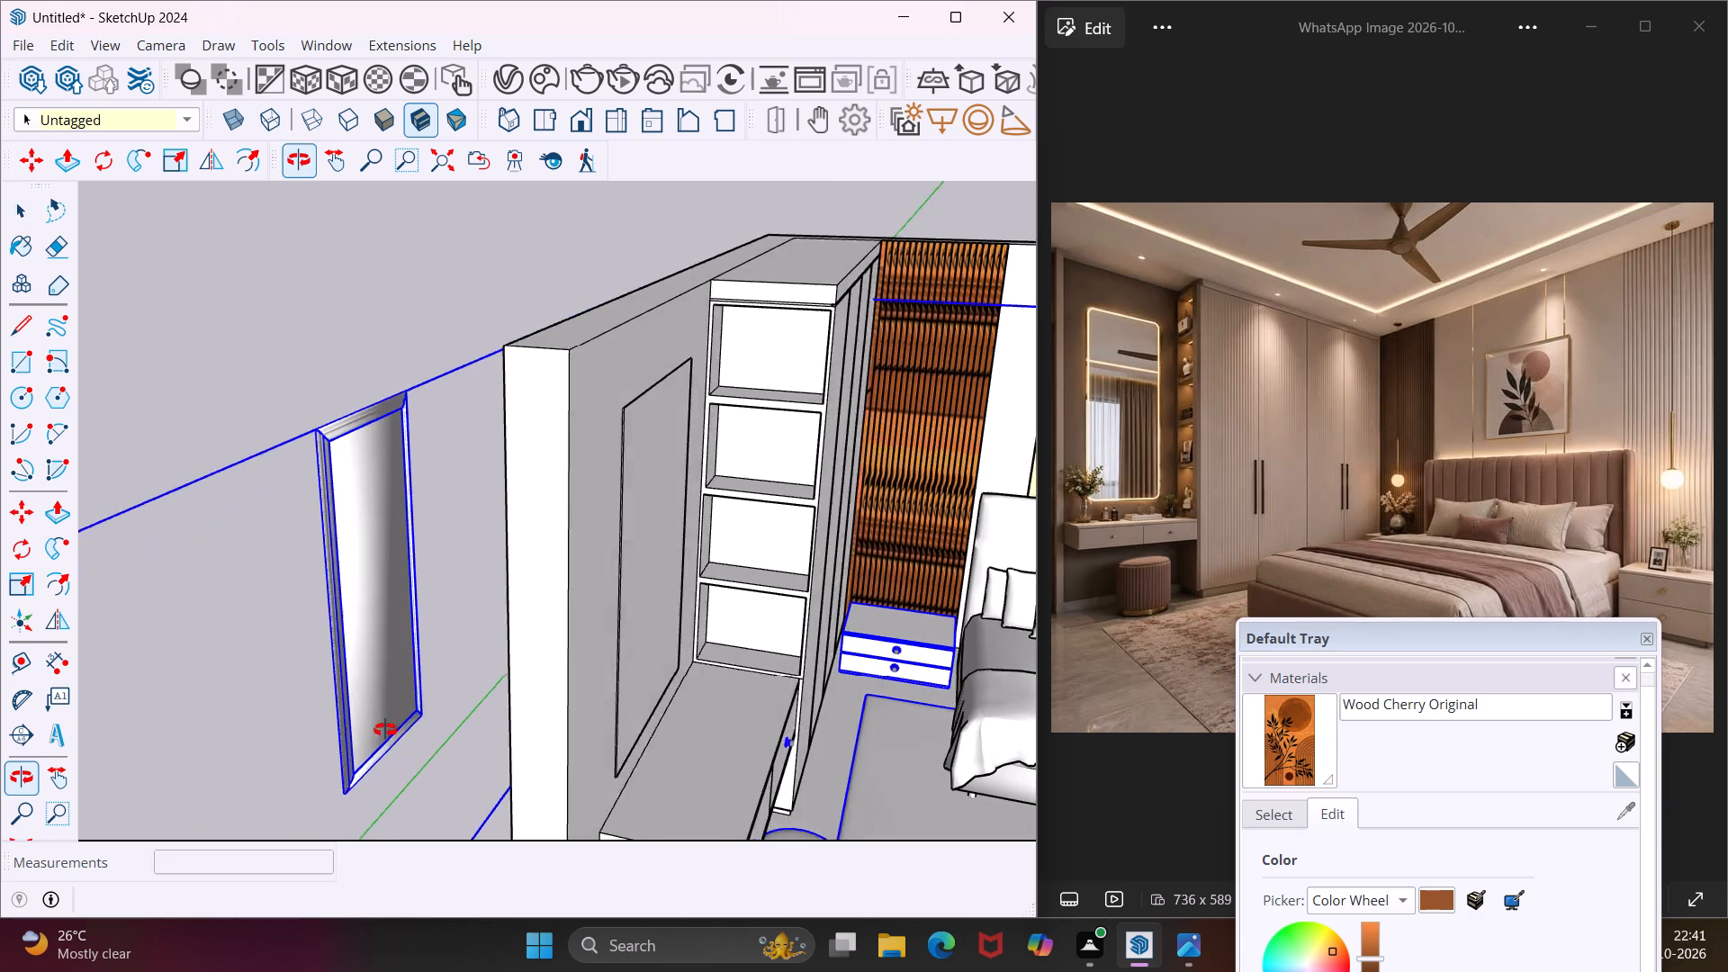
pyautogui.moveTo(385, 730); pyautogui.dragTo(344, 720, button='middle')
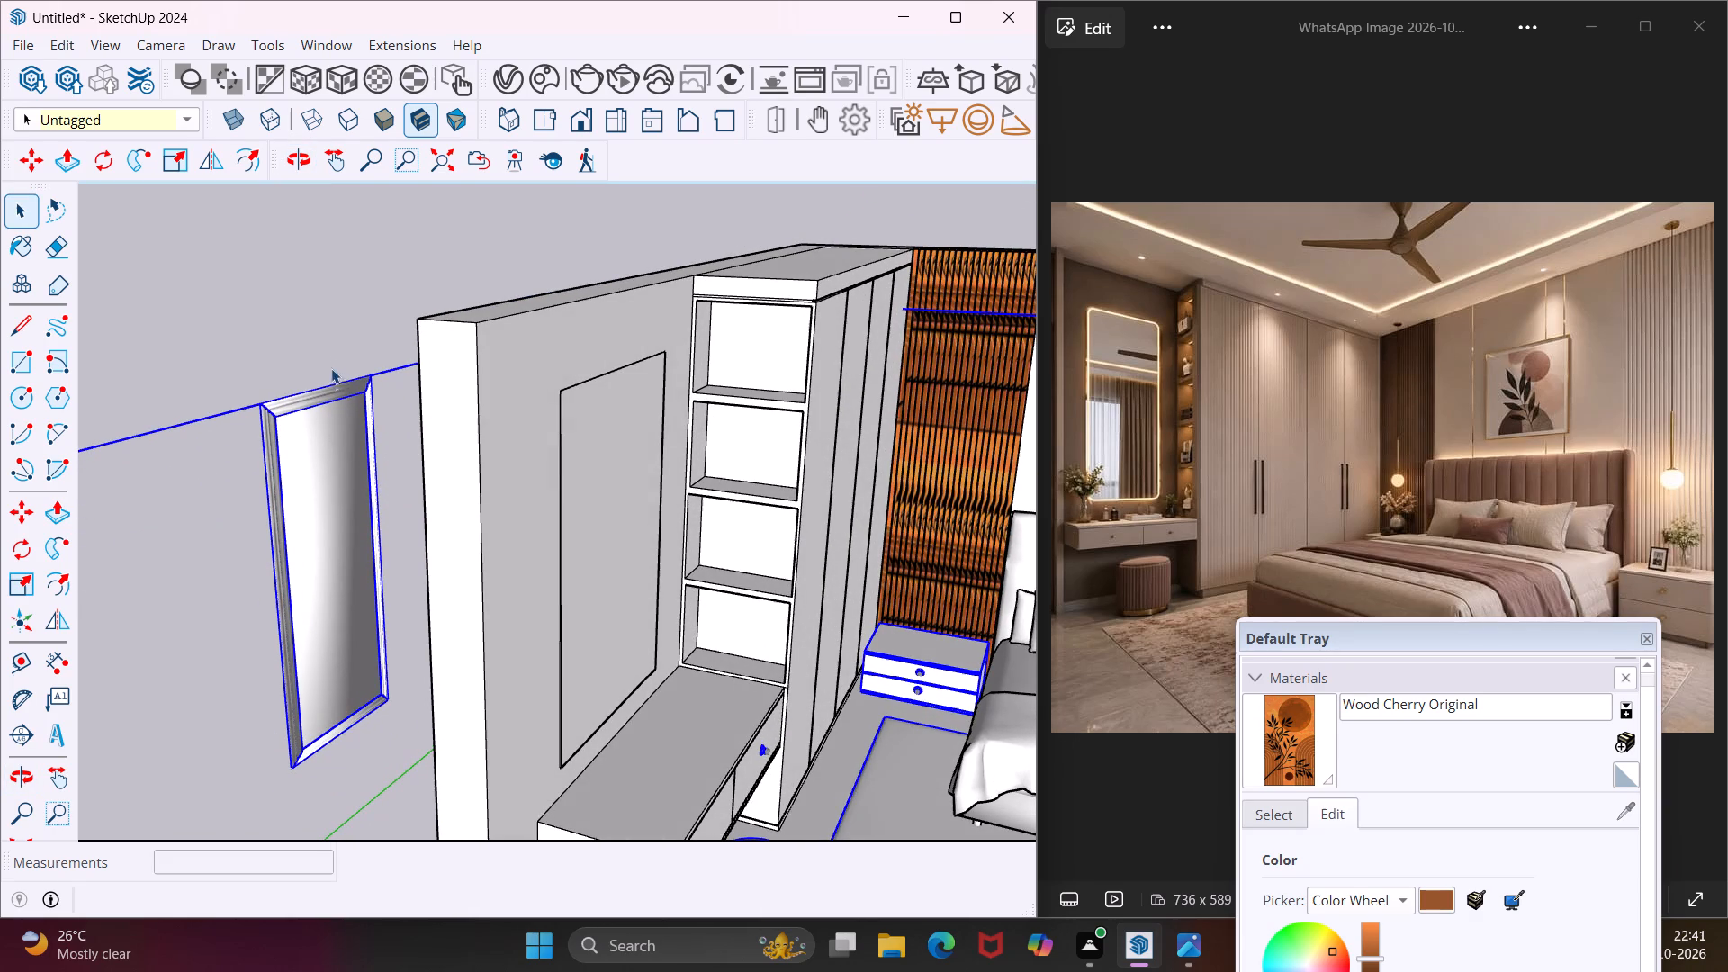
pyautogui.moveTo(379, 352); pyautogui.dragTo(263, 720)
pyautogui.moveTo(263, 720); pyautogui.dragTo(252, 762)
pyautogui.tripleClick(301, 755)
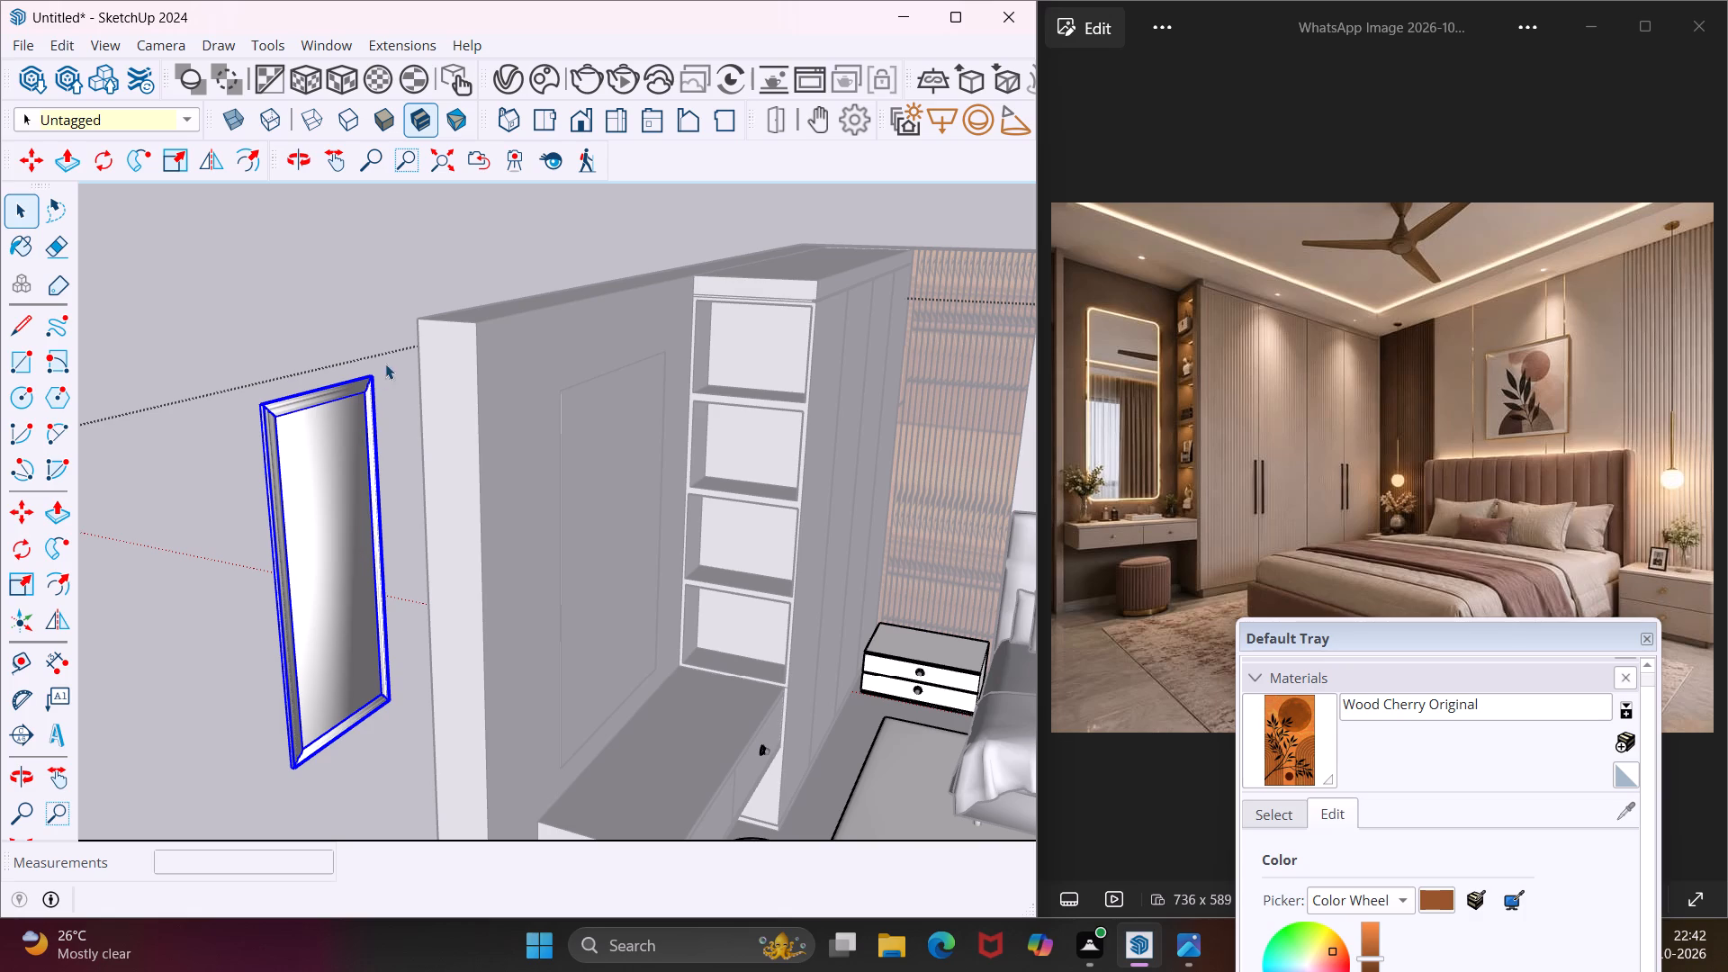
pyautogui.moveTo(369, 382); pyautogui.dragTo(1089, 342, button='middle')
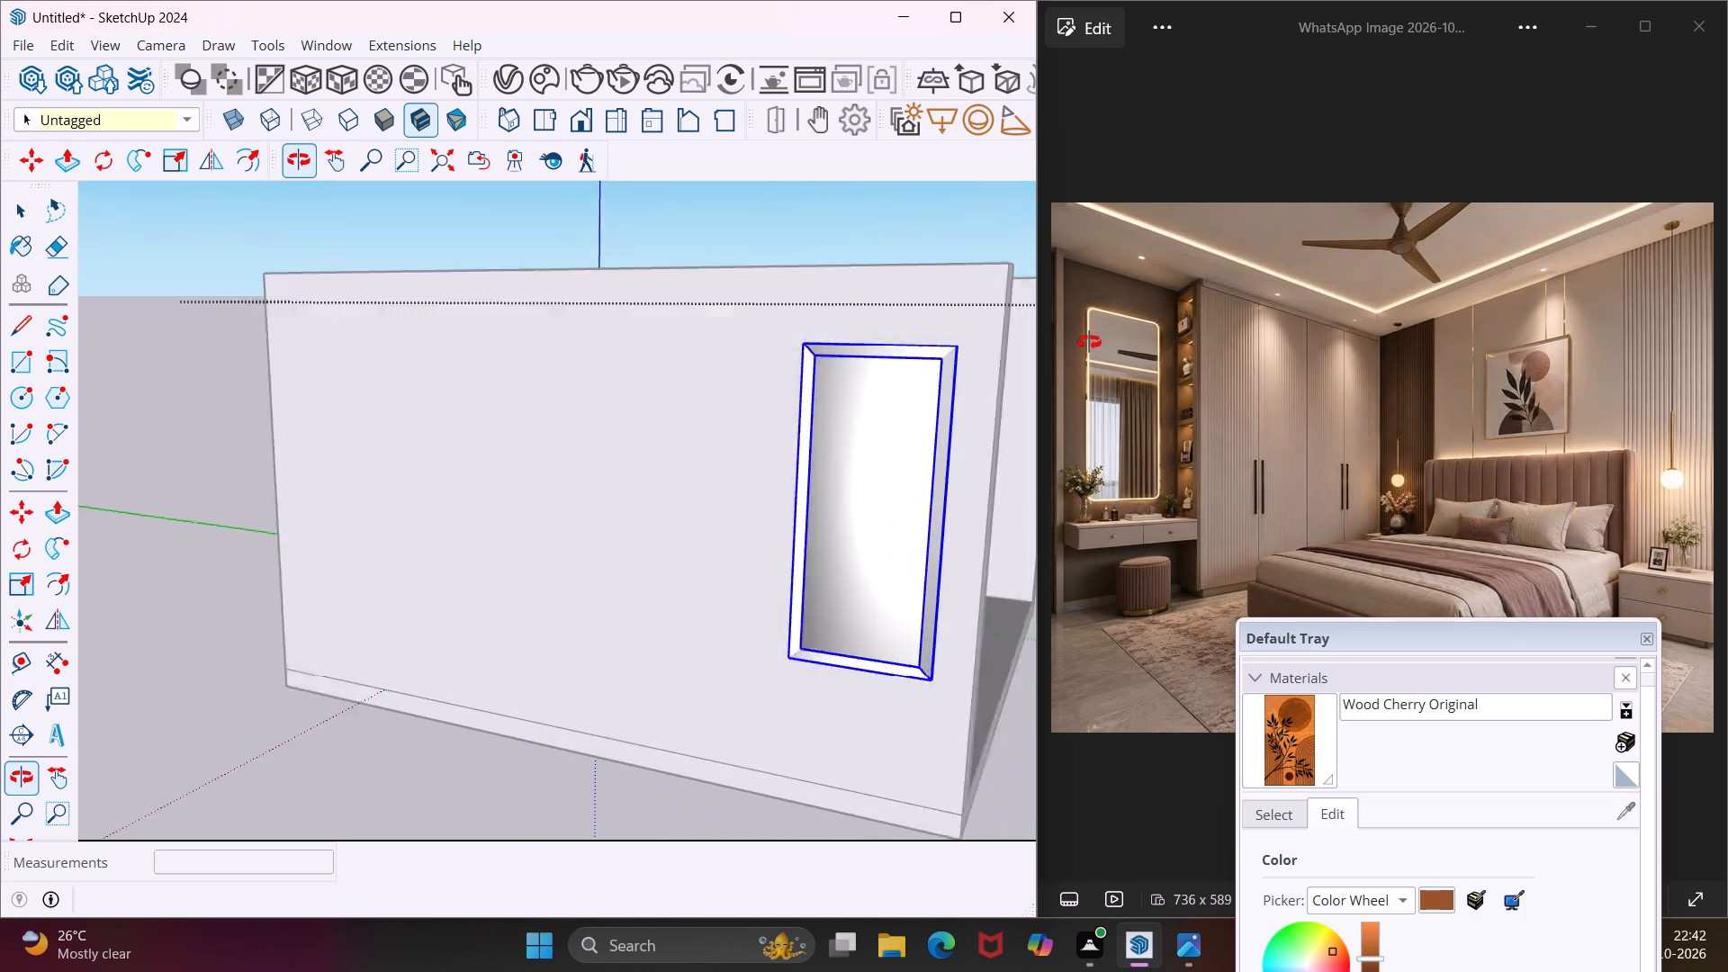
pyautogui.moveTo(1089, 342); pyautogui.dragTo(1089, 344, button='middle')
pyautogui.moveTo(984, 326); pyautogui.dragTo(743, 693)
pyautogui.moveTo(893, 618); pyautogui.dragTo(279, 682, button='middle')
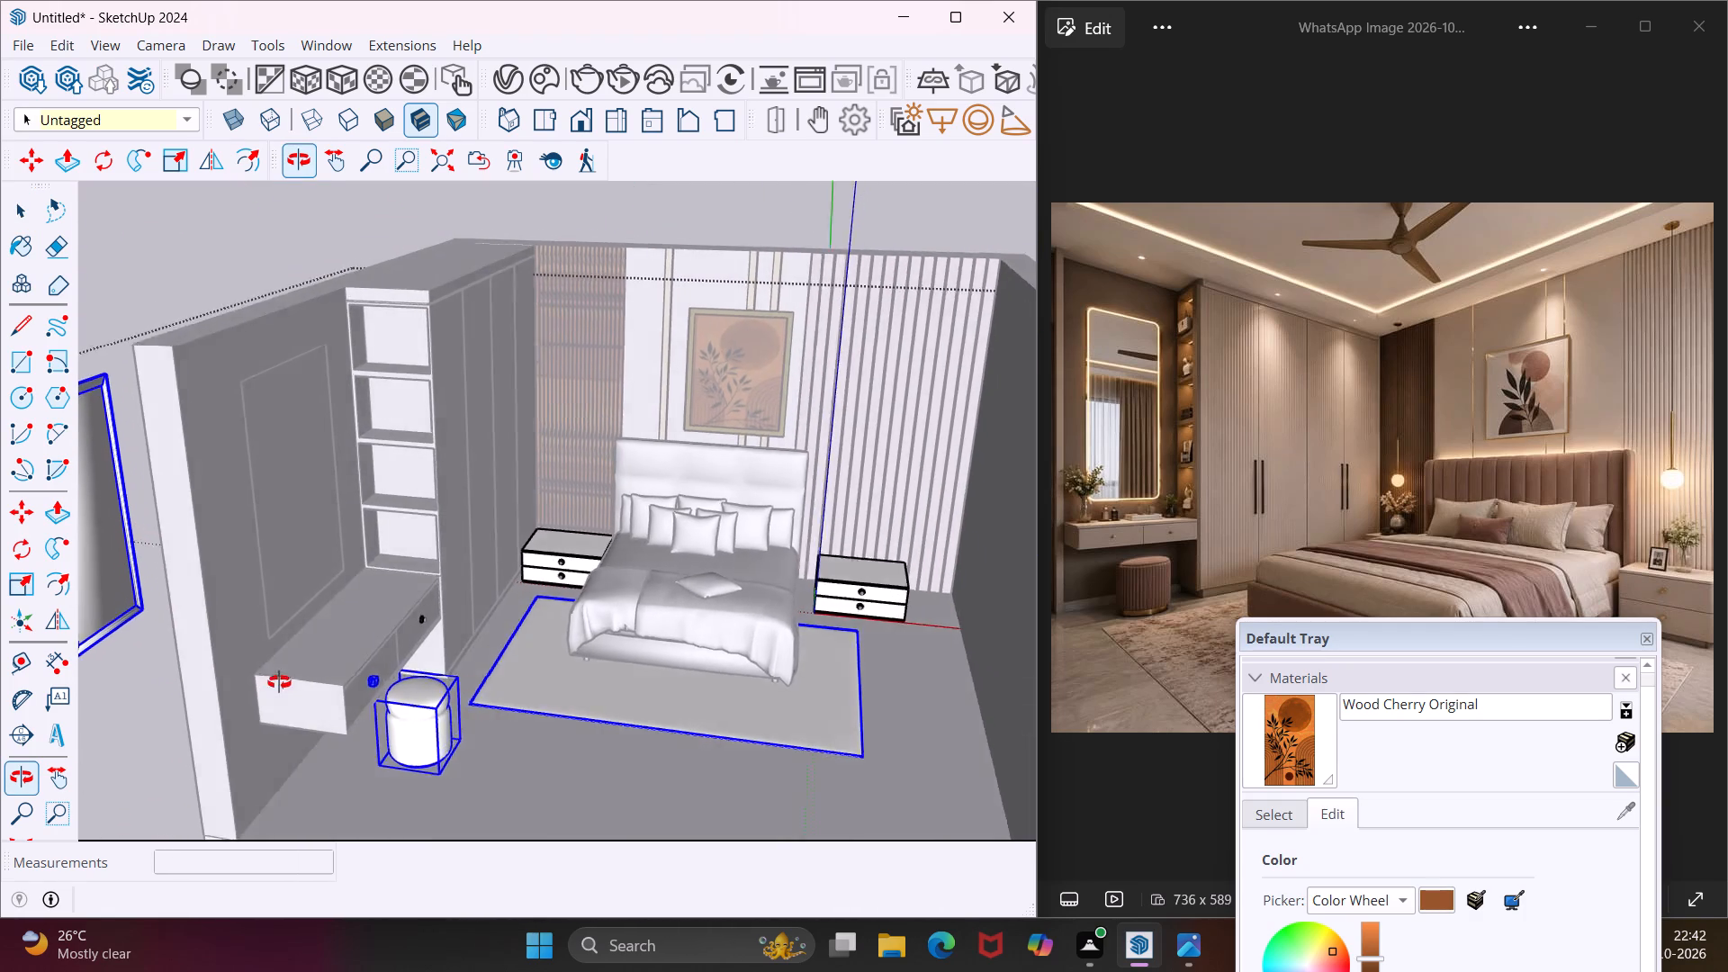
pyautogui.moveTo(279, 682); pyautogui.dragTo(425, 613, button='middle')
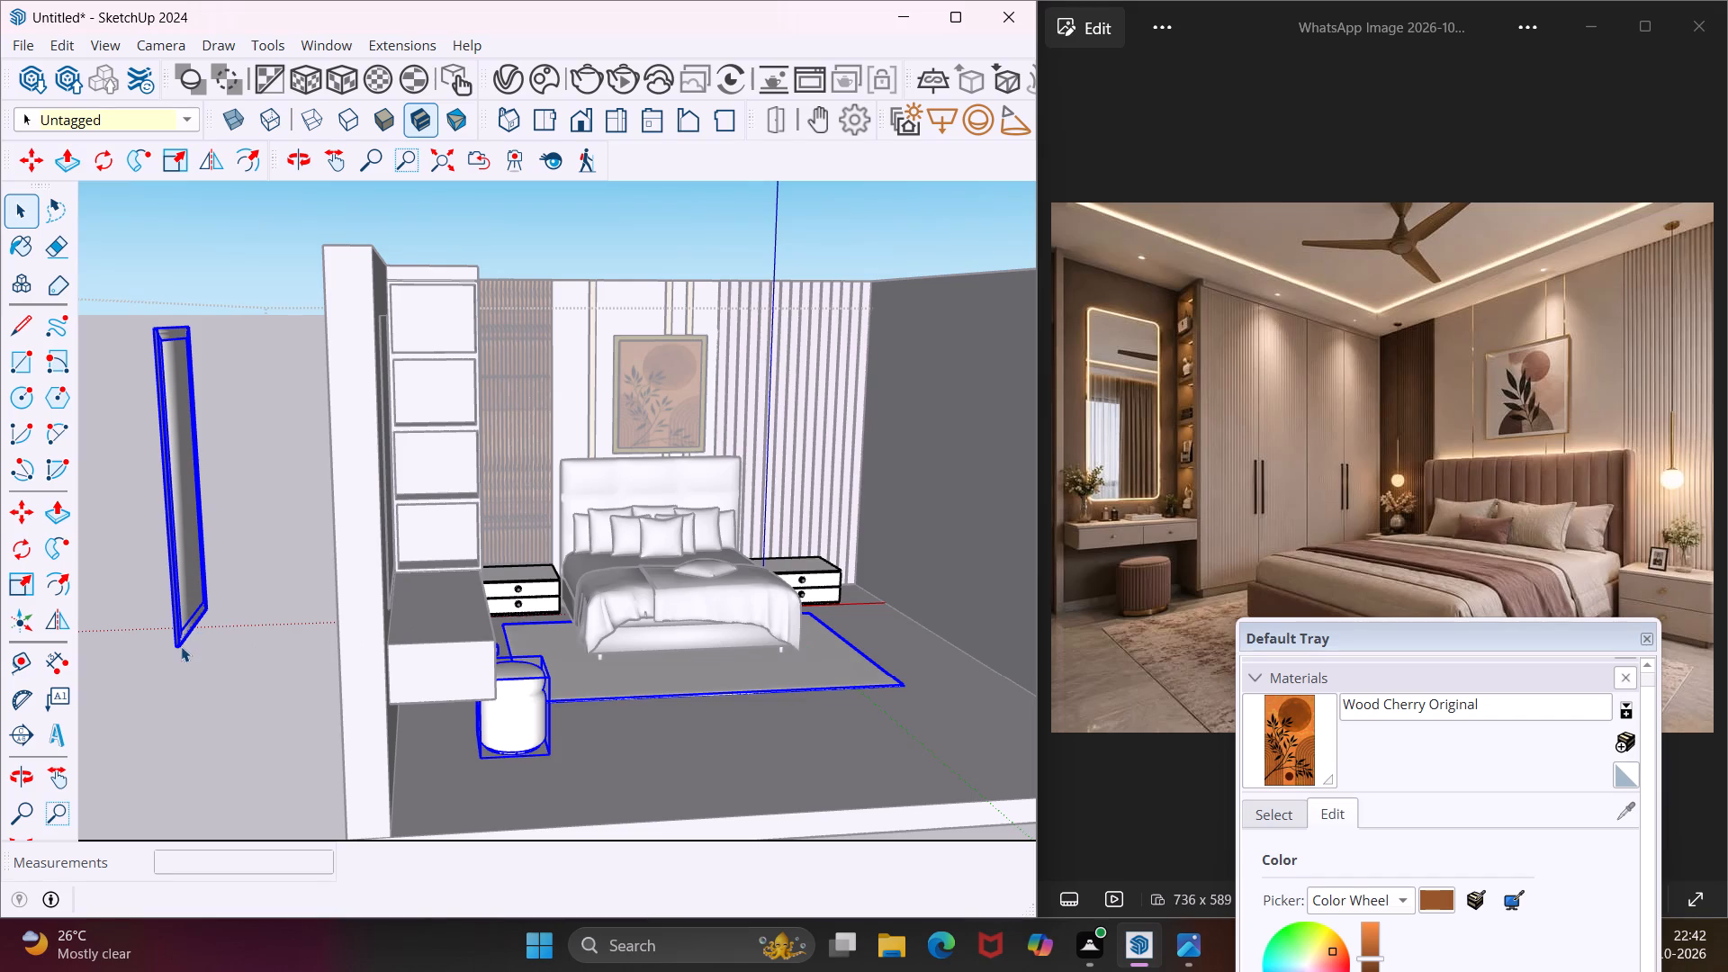
# Reopen the furniture group, select only the framed mirror, and move it about 4' 11/16" through the wall to the vanity side.
pyautogui.doubleClick(170, 650)
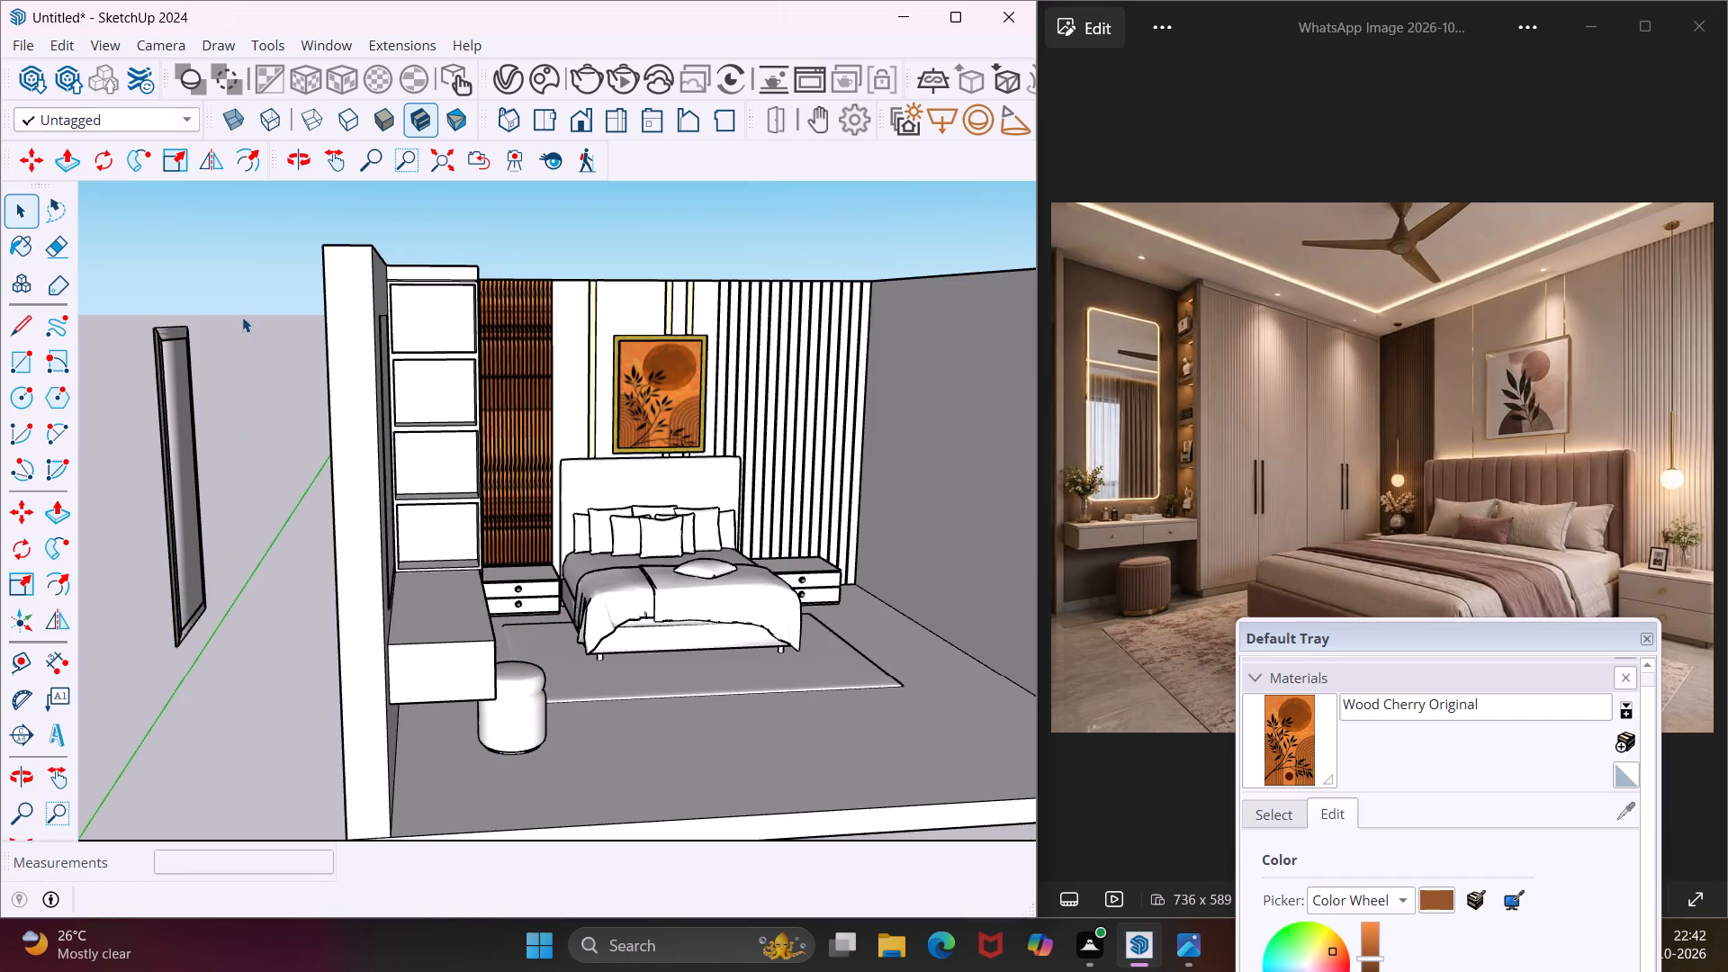
pyautogui.moveTo(242, 314); pyautogui.dragTo(121, 679)
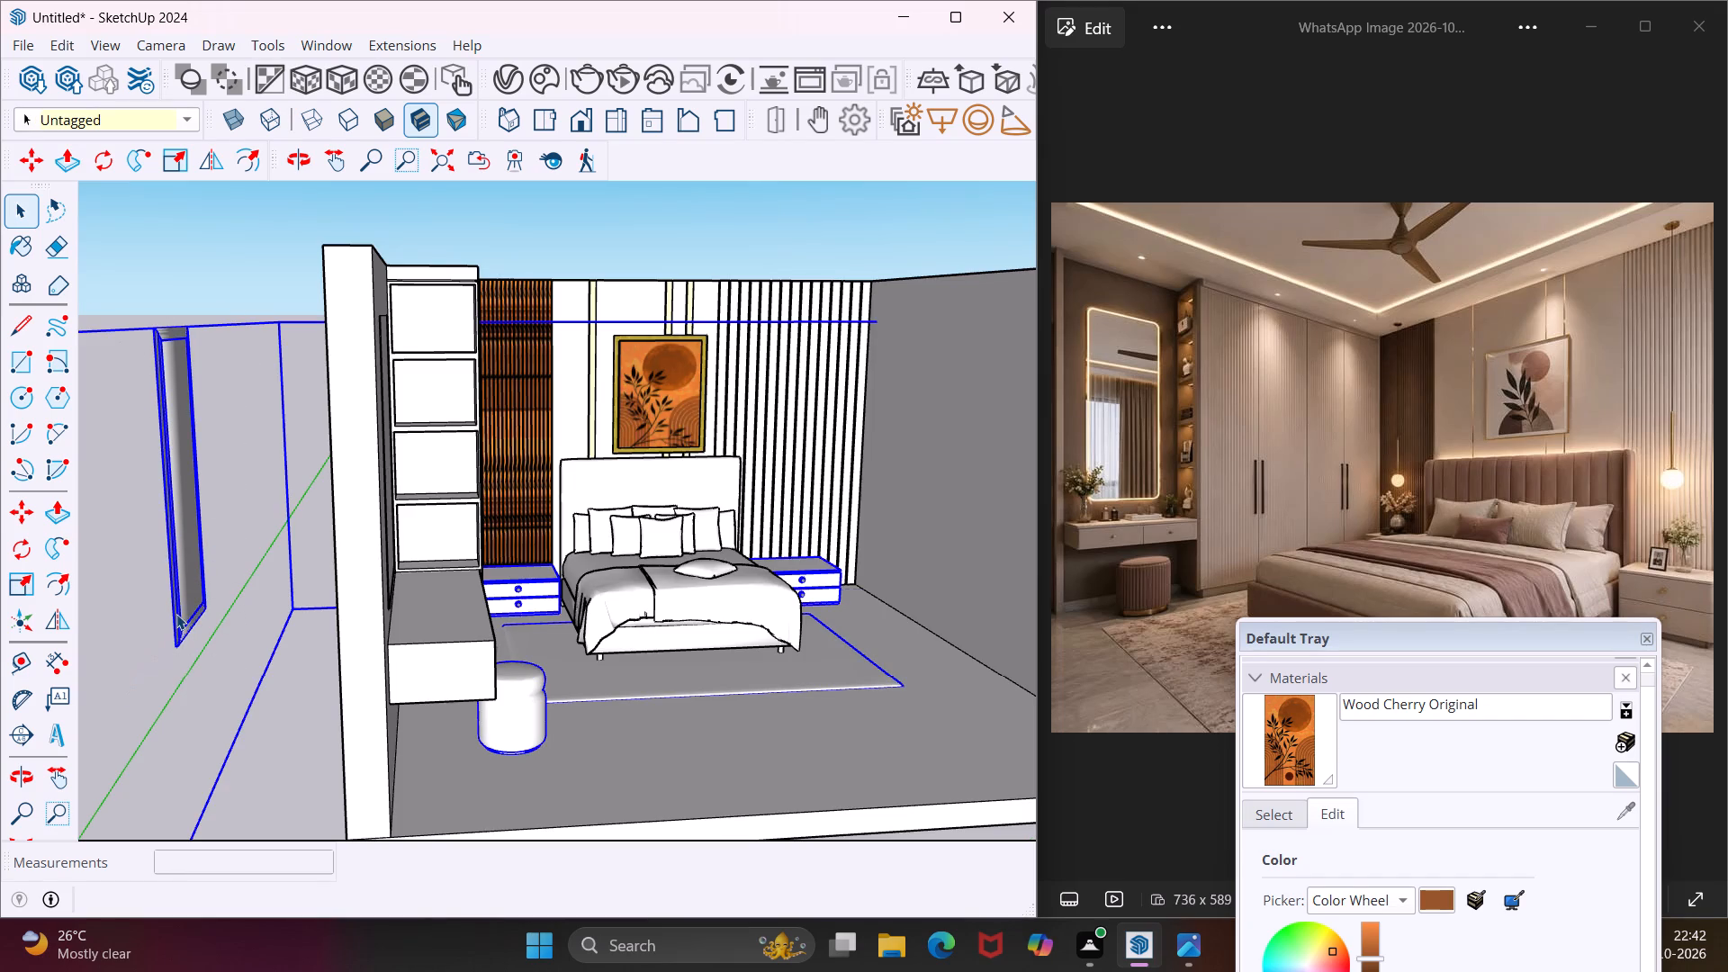
pyautogui.tripleClick(176, 614)
pyautogui.moveTo(244, 298); pyautogui.dragTo(117, 679)
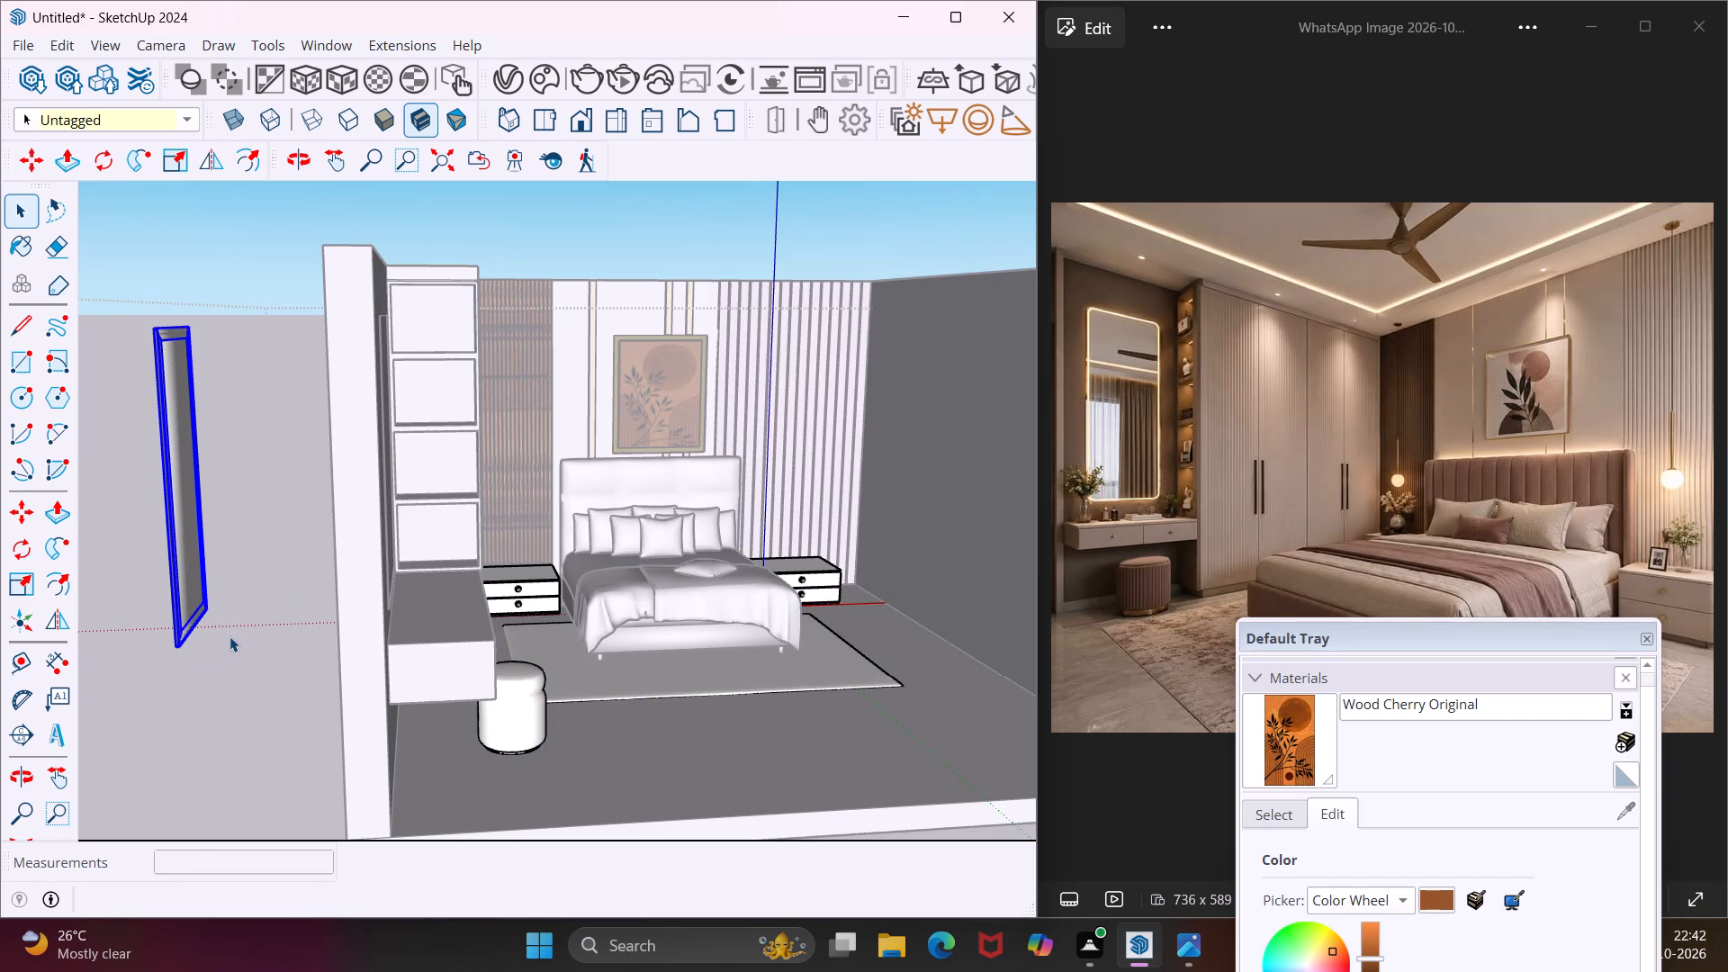
pyautogui.press('m')
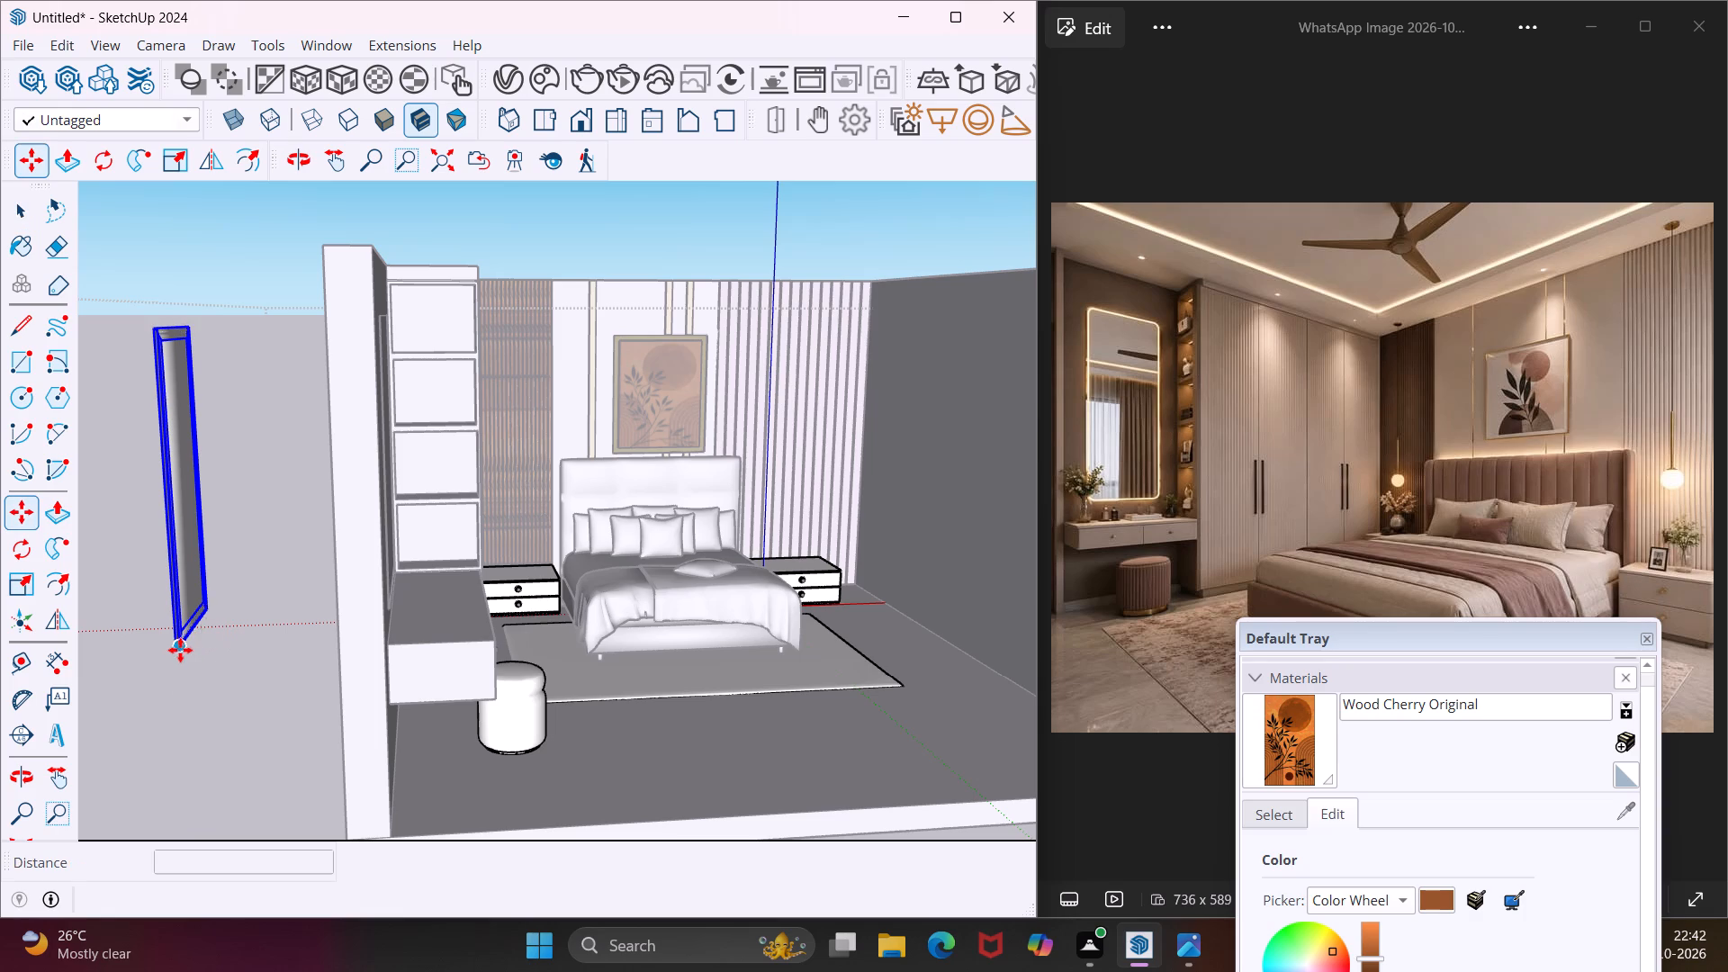
pyautogui.scroll(14, 179, 650)
pyautogui.scroll(-4, 161, 638)
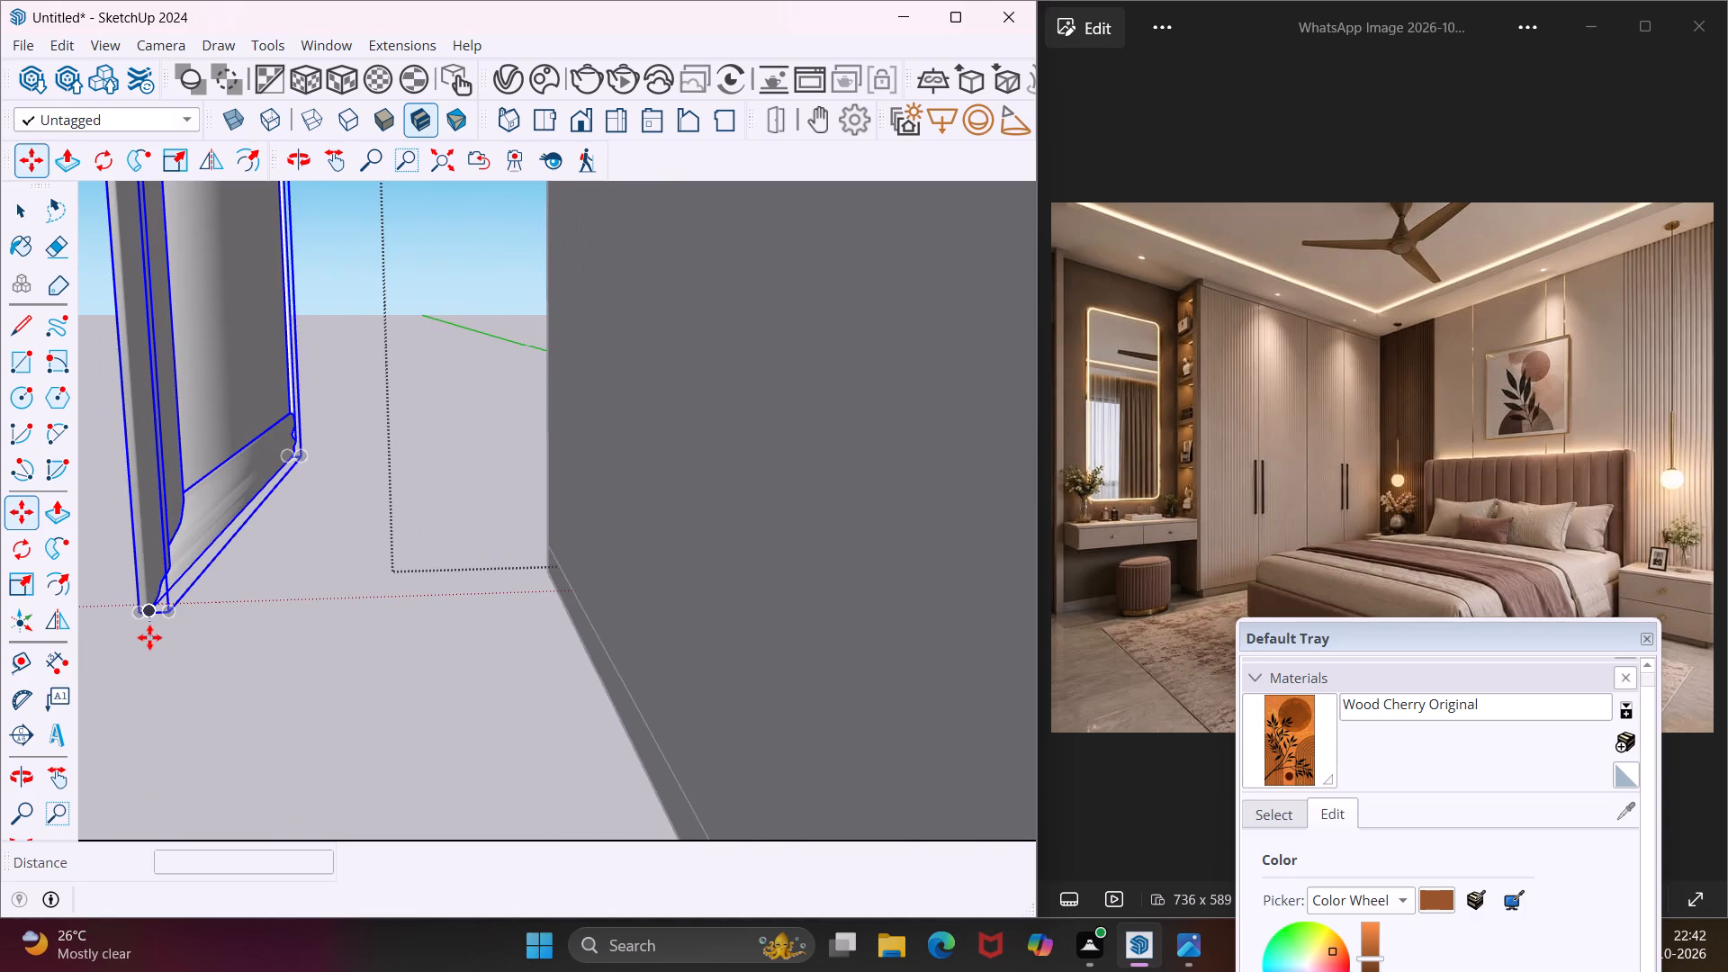
pyautogui.click(137, 615)
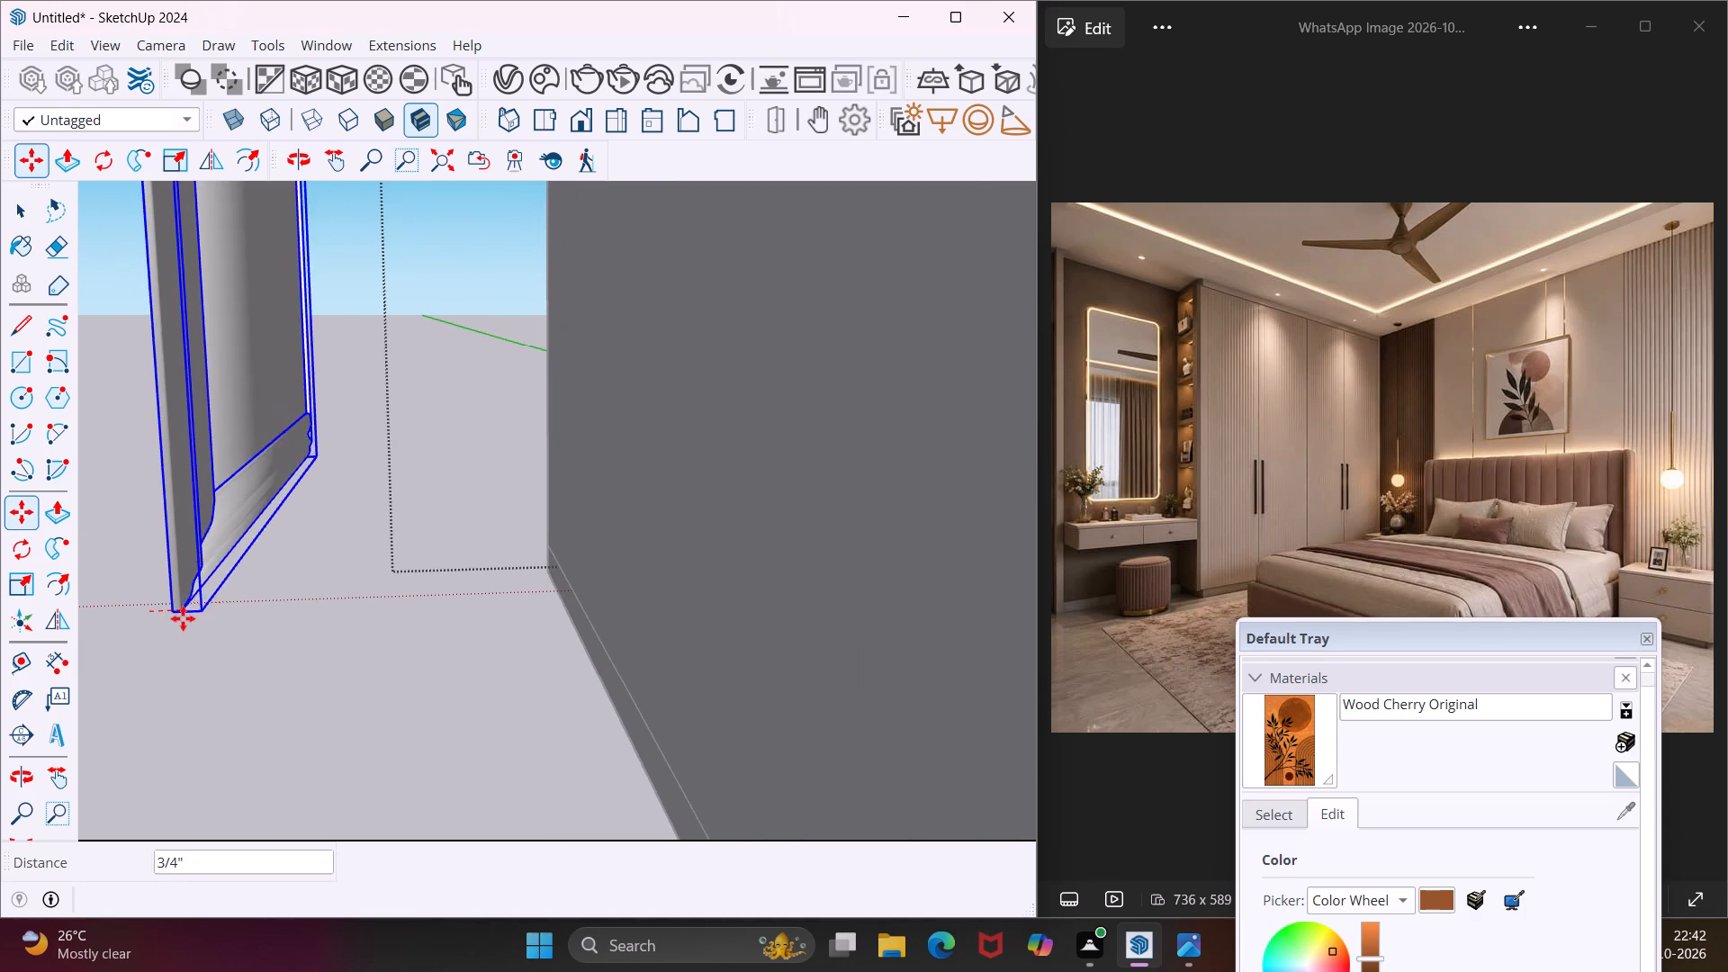
pyautogui.scroll(-6, 183, 618)
pyautogui.moveTo(752, 610); pyautogui.dragTo(641, 617, button='middle')
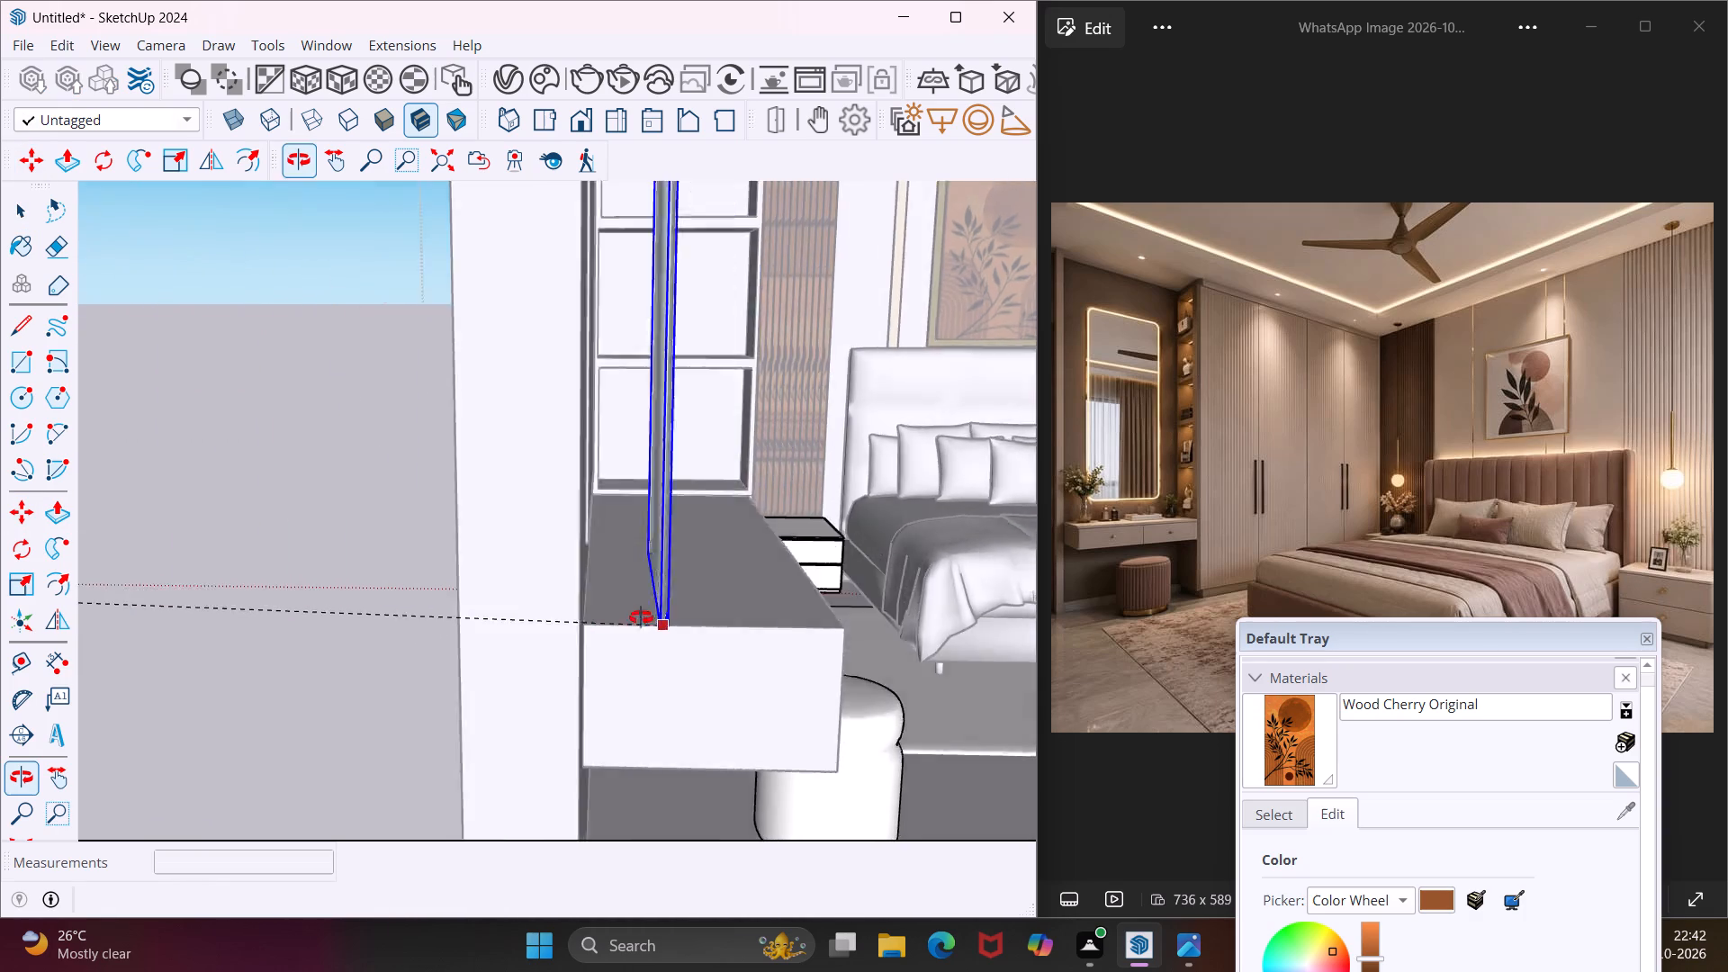
pyautogui.moveTo(641, 617); pyautogui.dragTo(392, 630, button='middle')
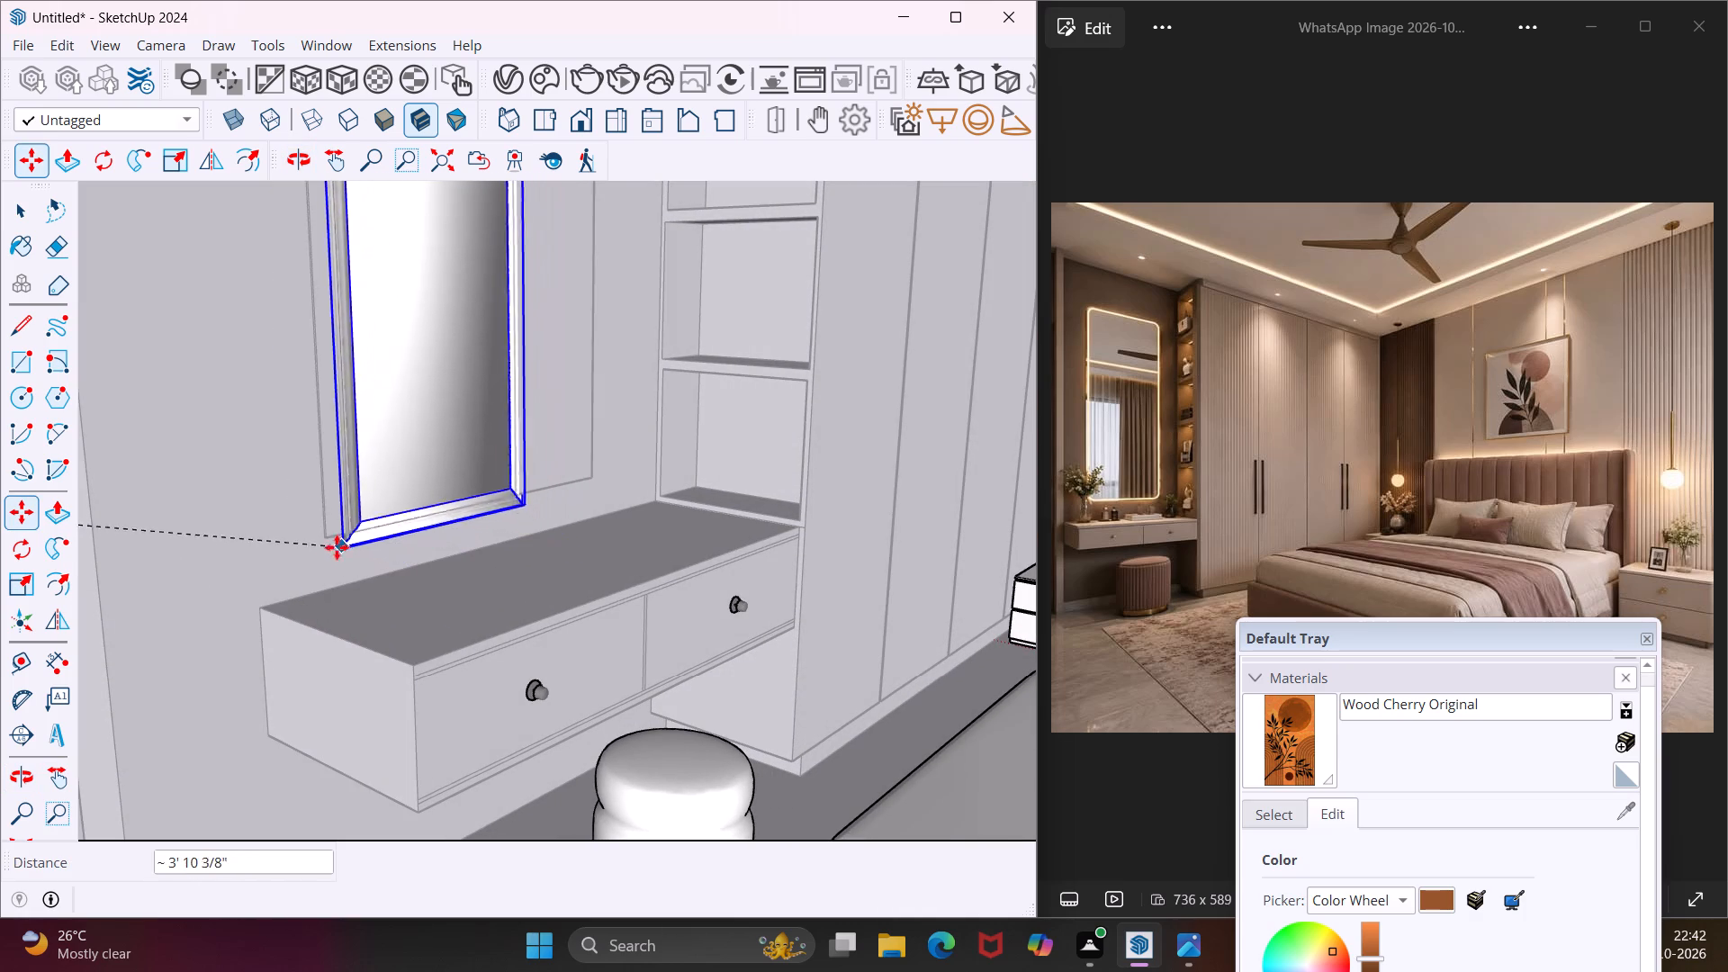
pyautogui.scroll(4, 325, 542)
pyautogui.moveTo(325, 542); pyautogui.dragTo(503, 543, button='middle')
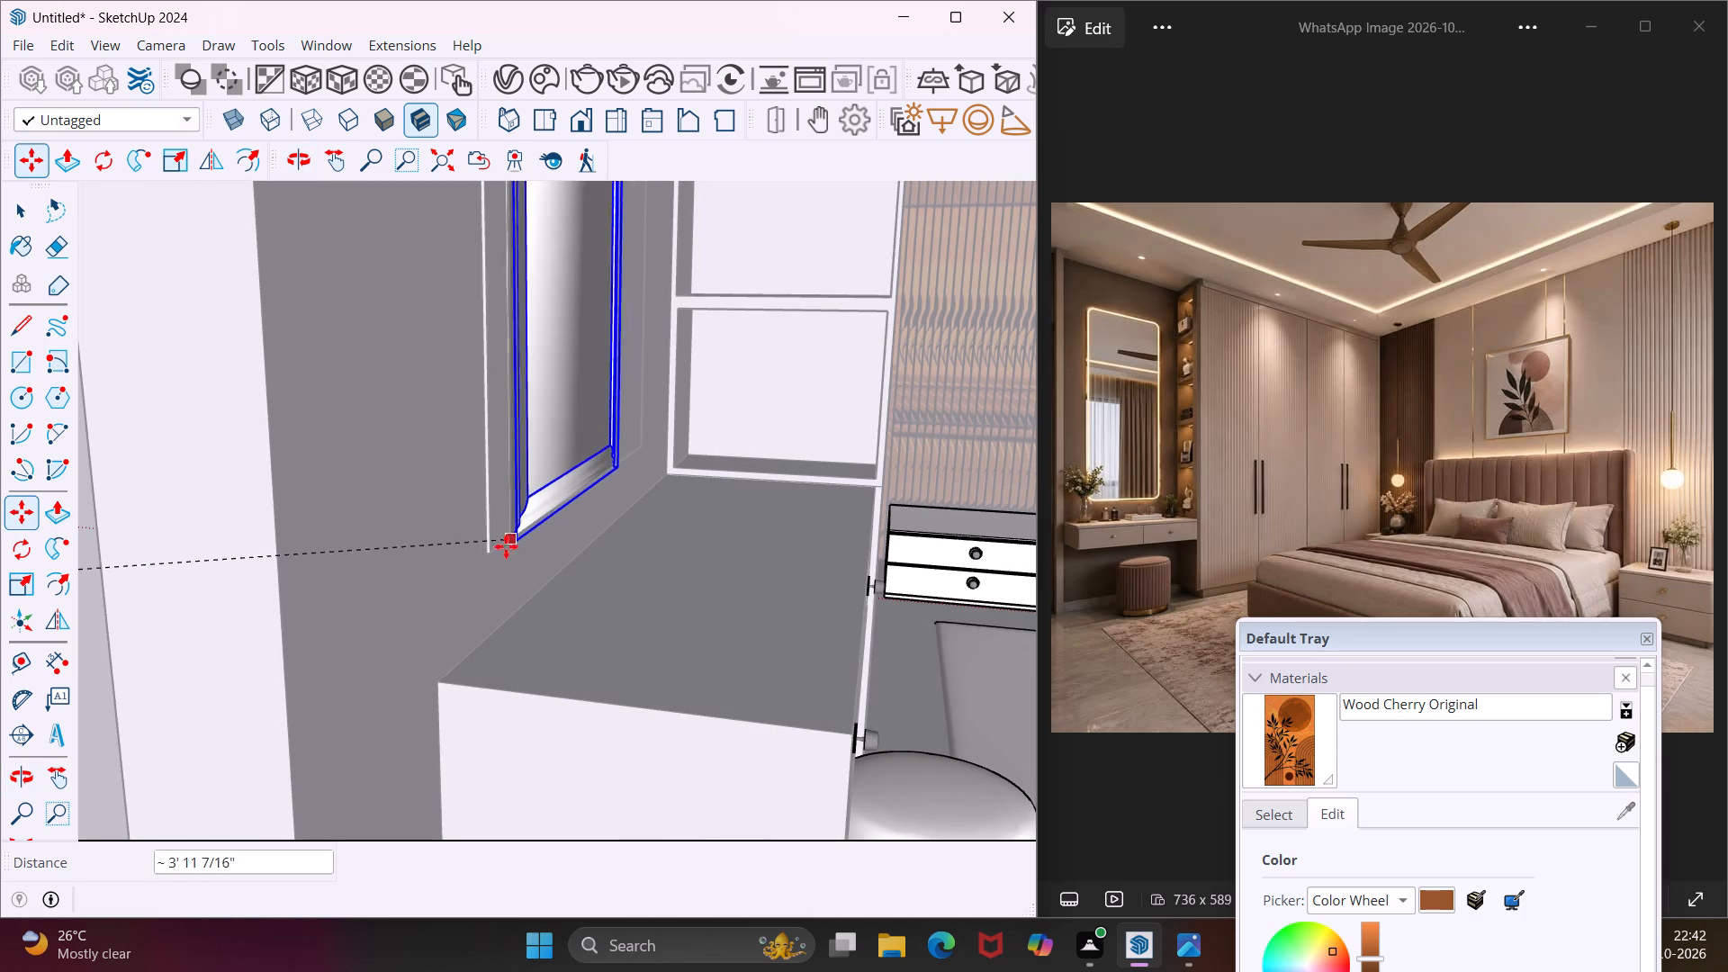
pyautogui.scroll(13, 494, 551)
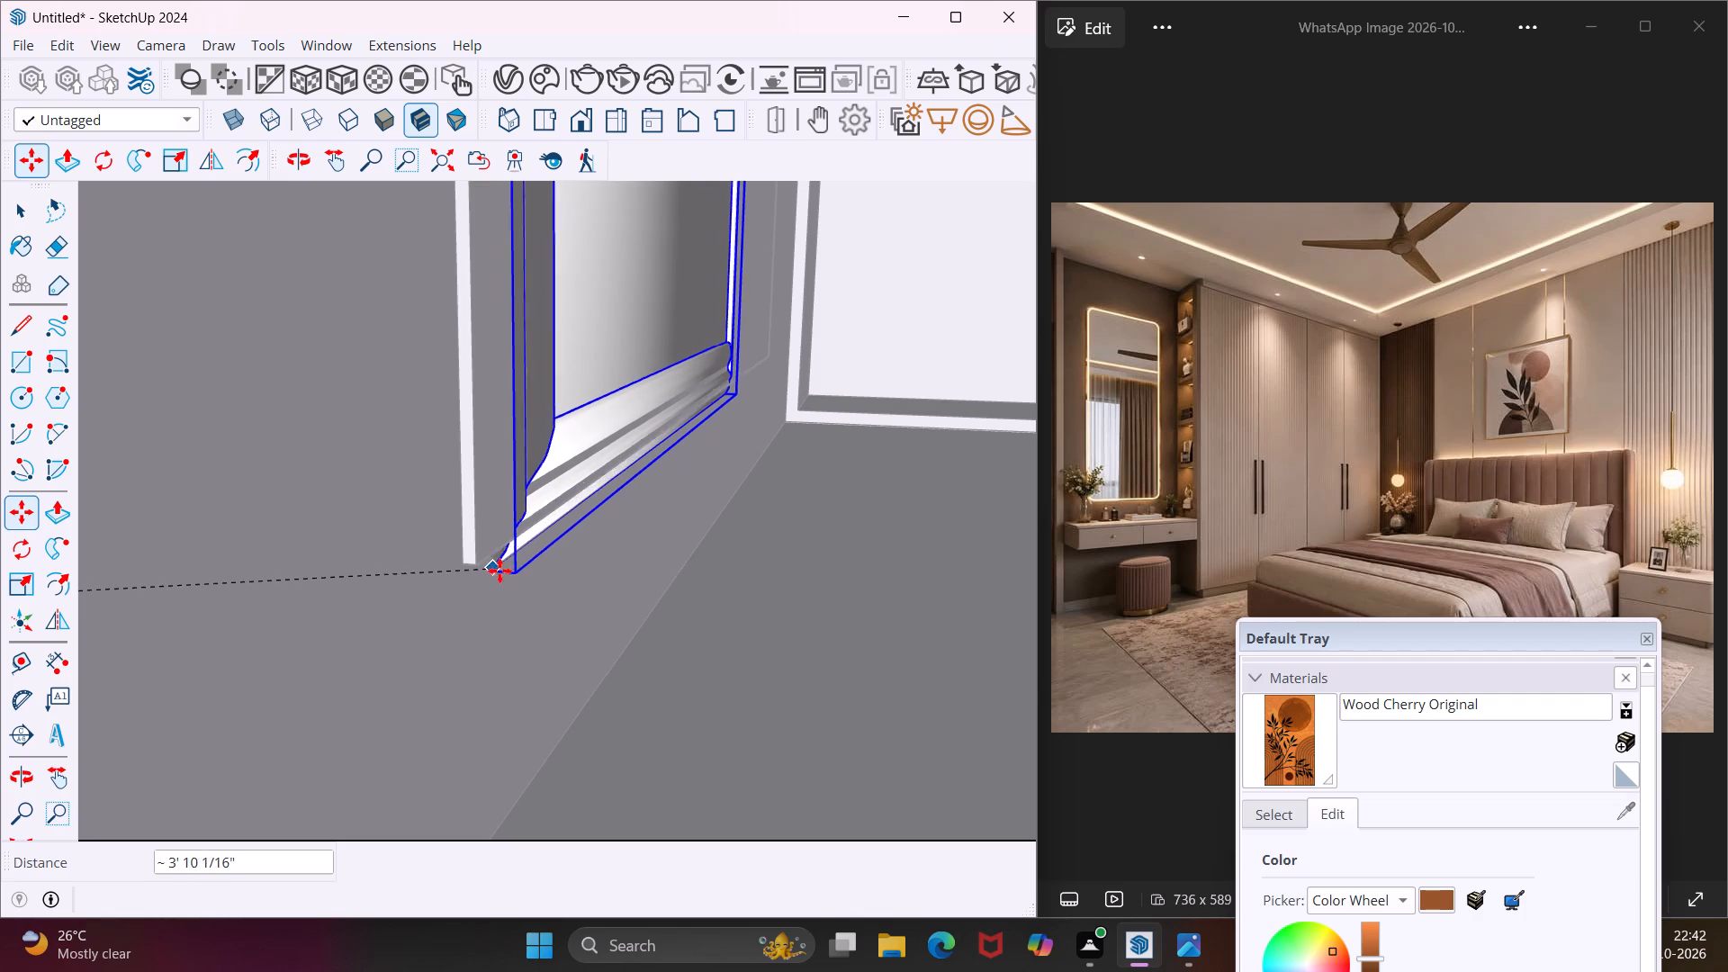
pyautogui.click(577, 589)
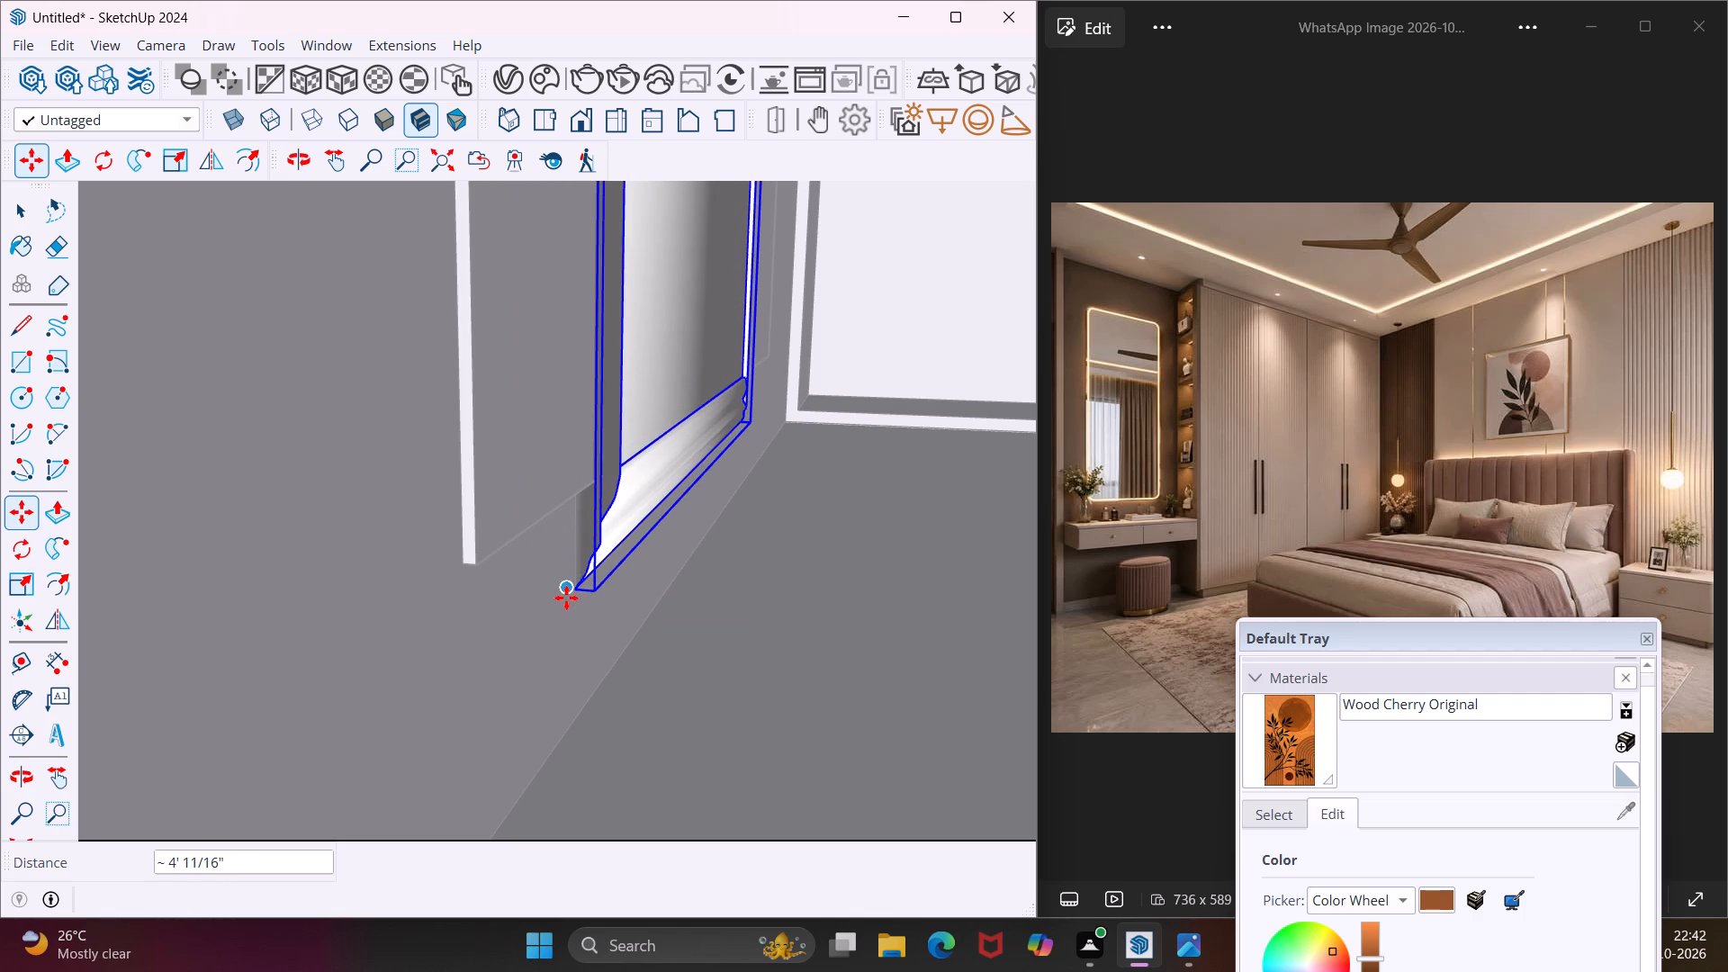
# Move the mirror by its lower back corner about 7" onto the lower corner endpoint of the thin wall panel.
pyautogui.scroll(12, 566, 598)
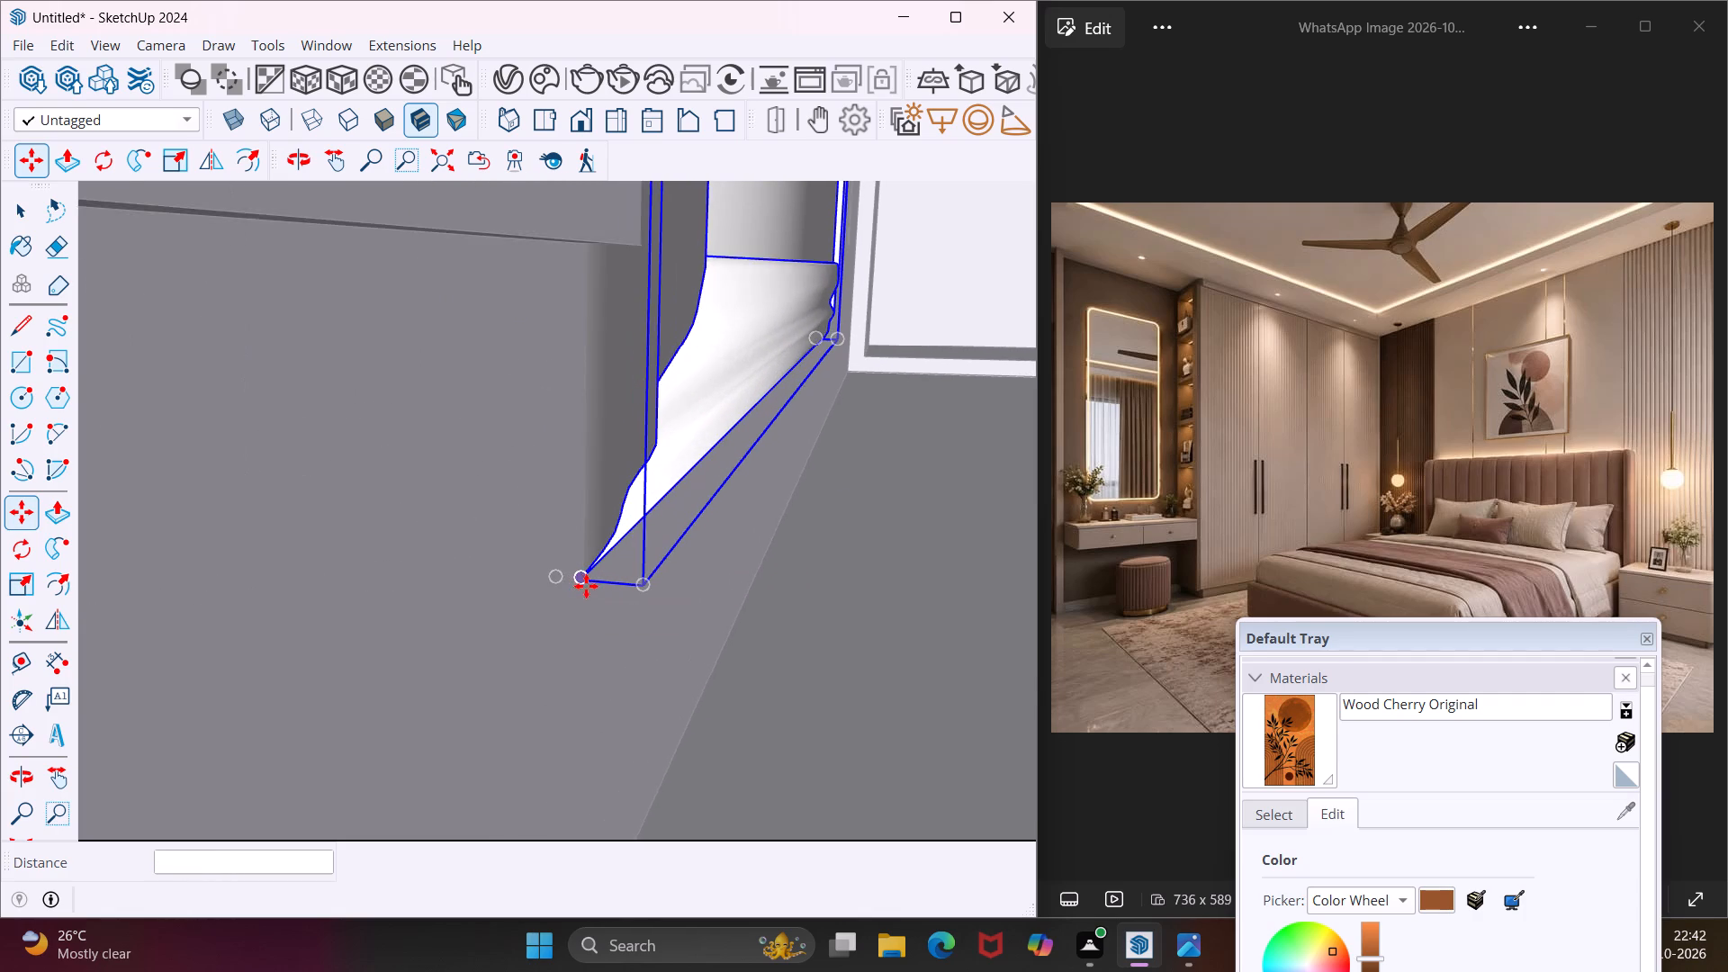
pyautogui.scroll(3, 586, 586)
pyautogui.click(585, 571)
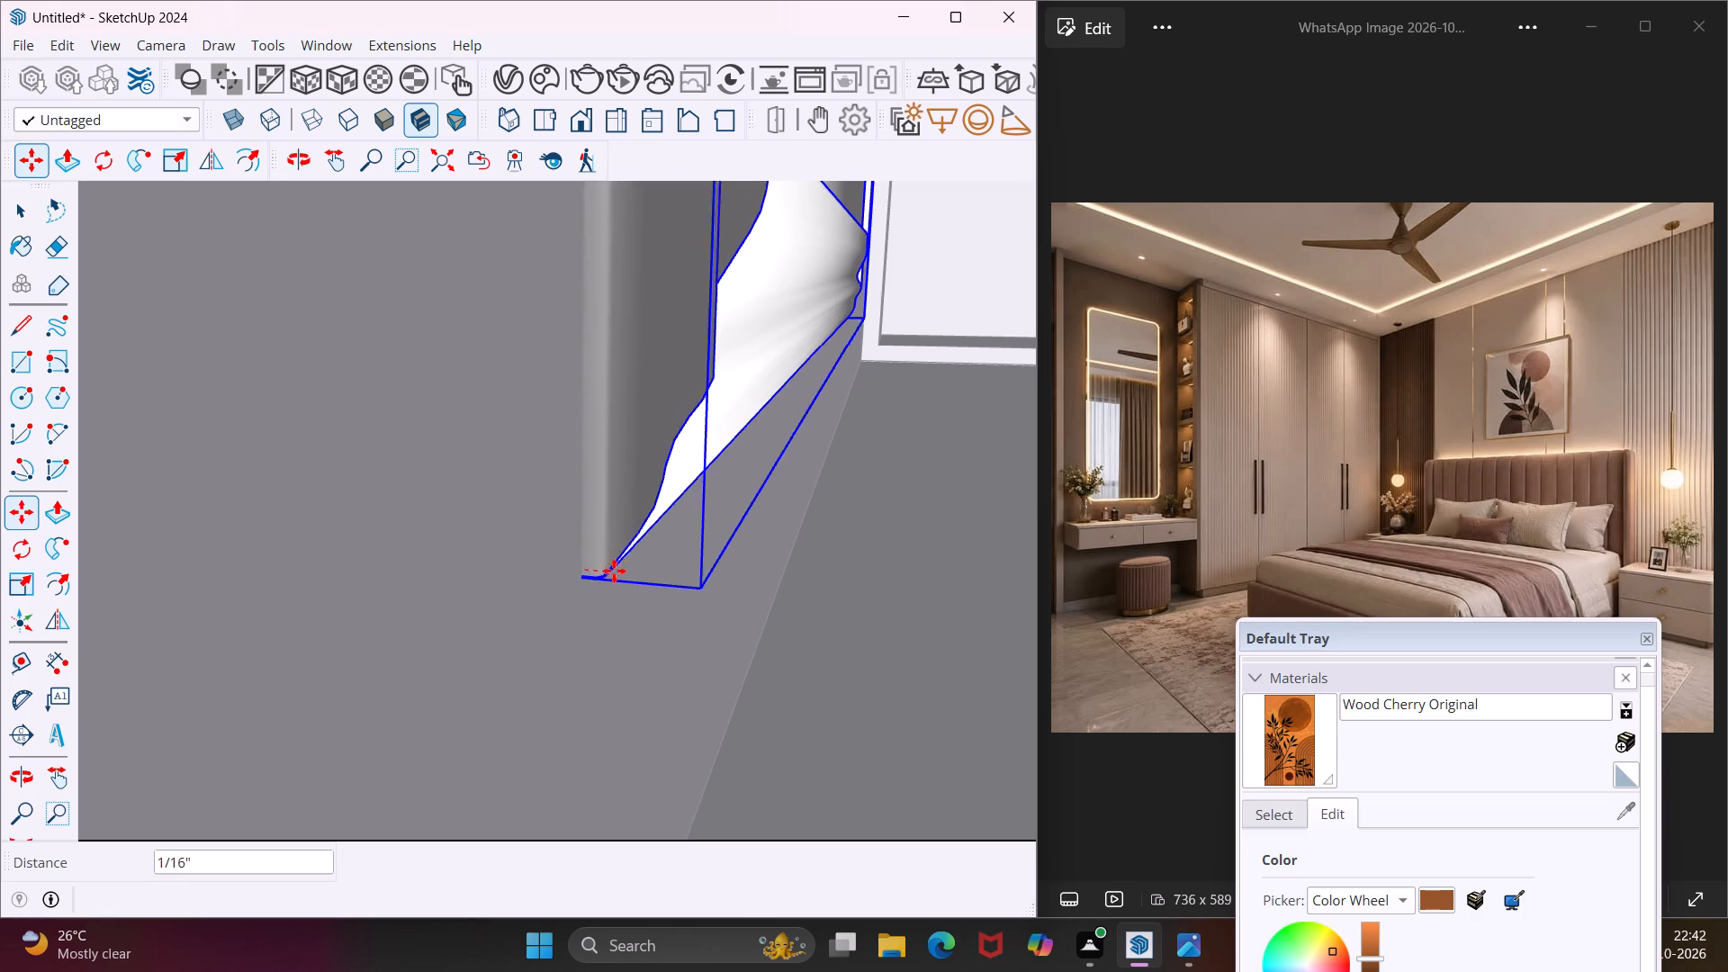
pyautogui.click(663, 579)
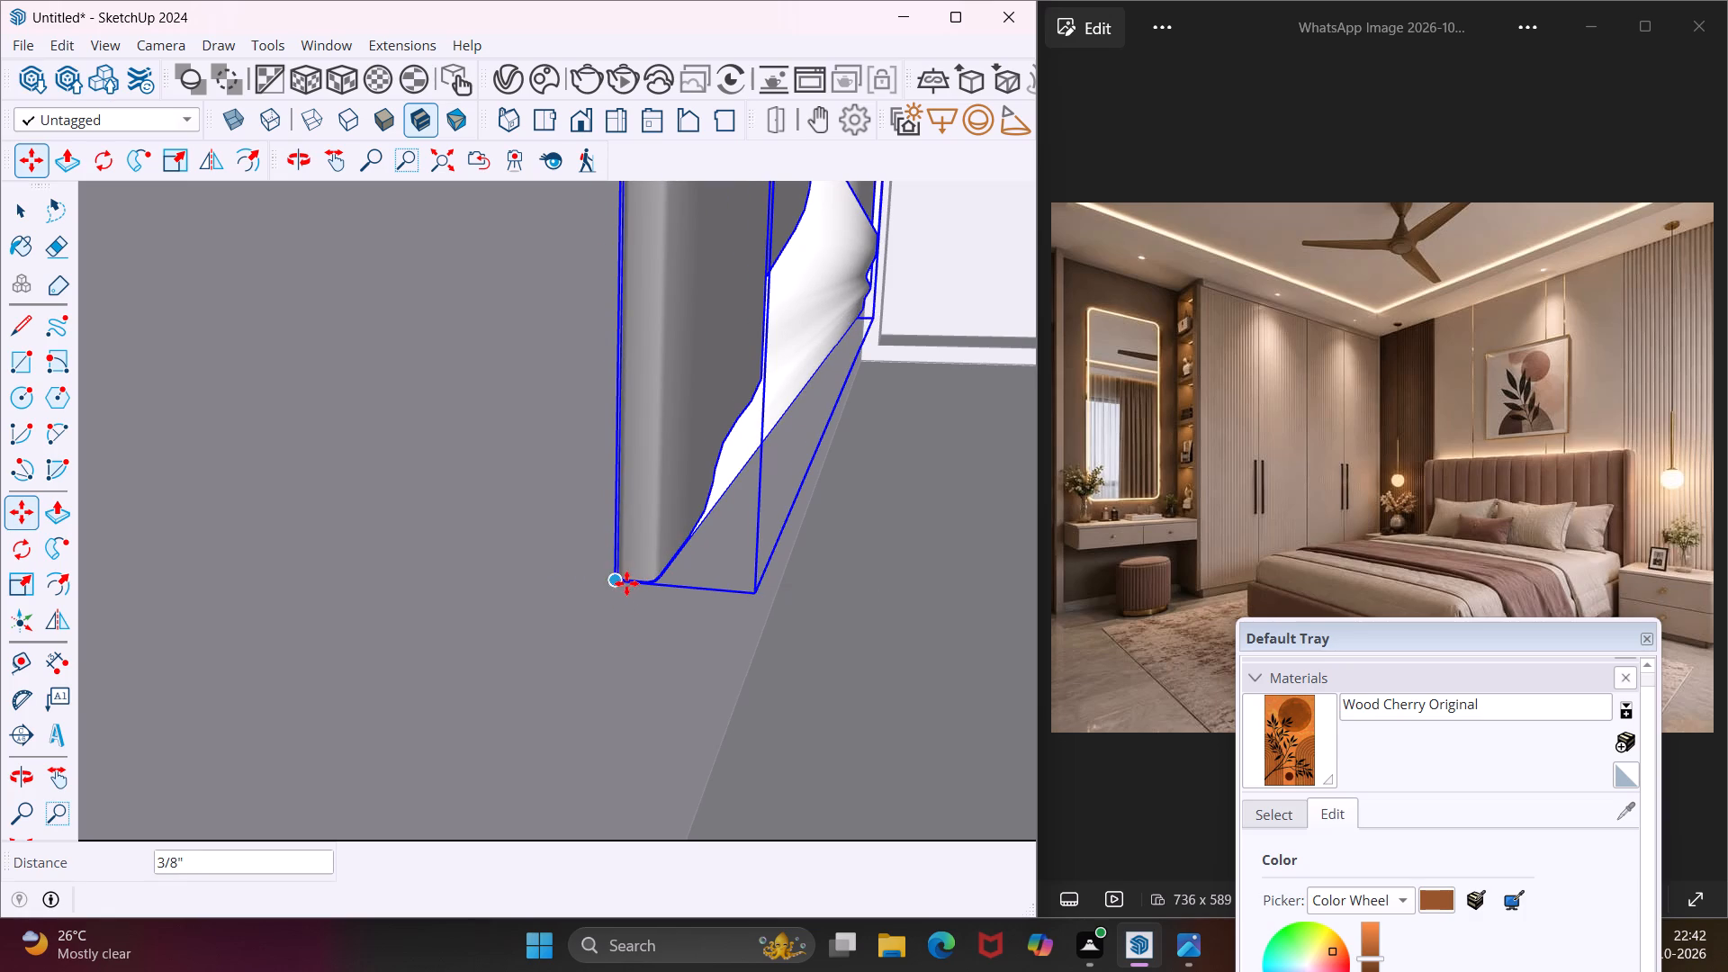
pyautogui.scroll(8, 600, 584)
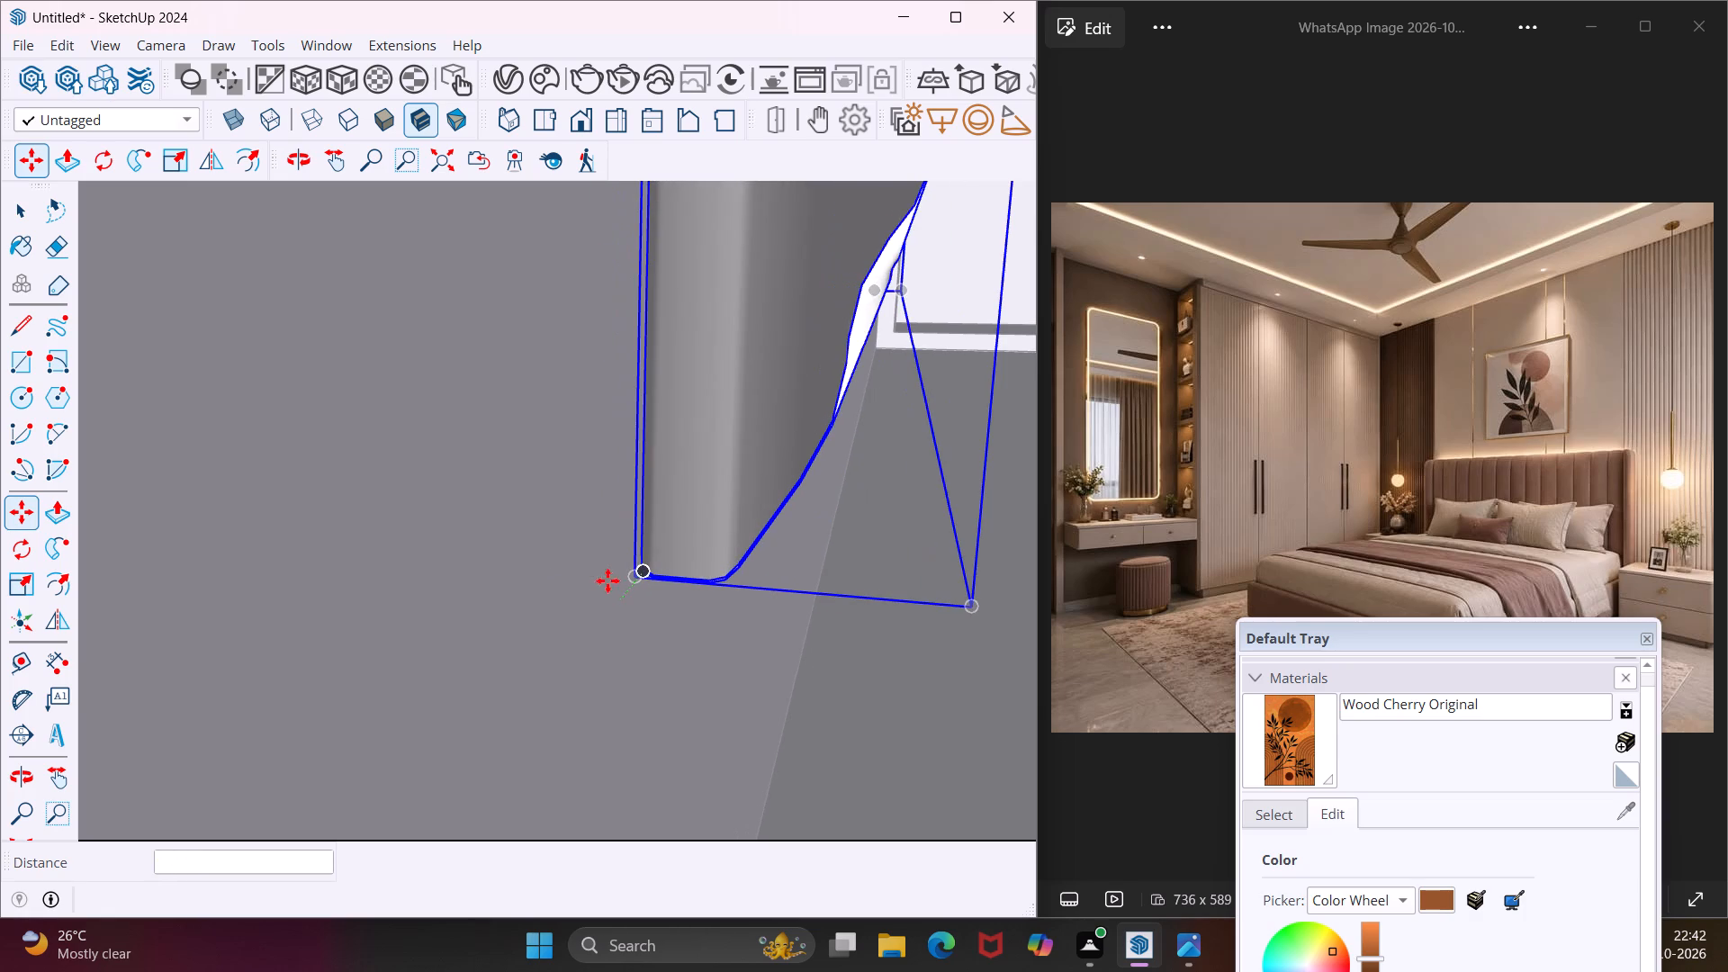
pyautogui.click(630, 574)
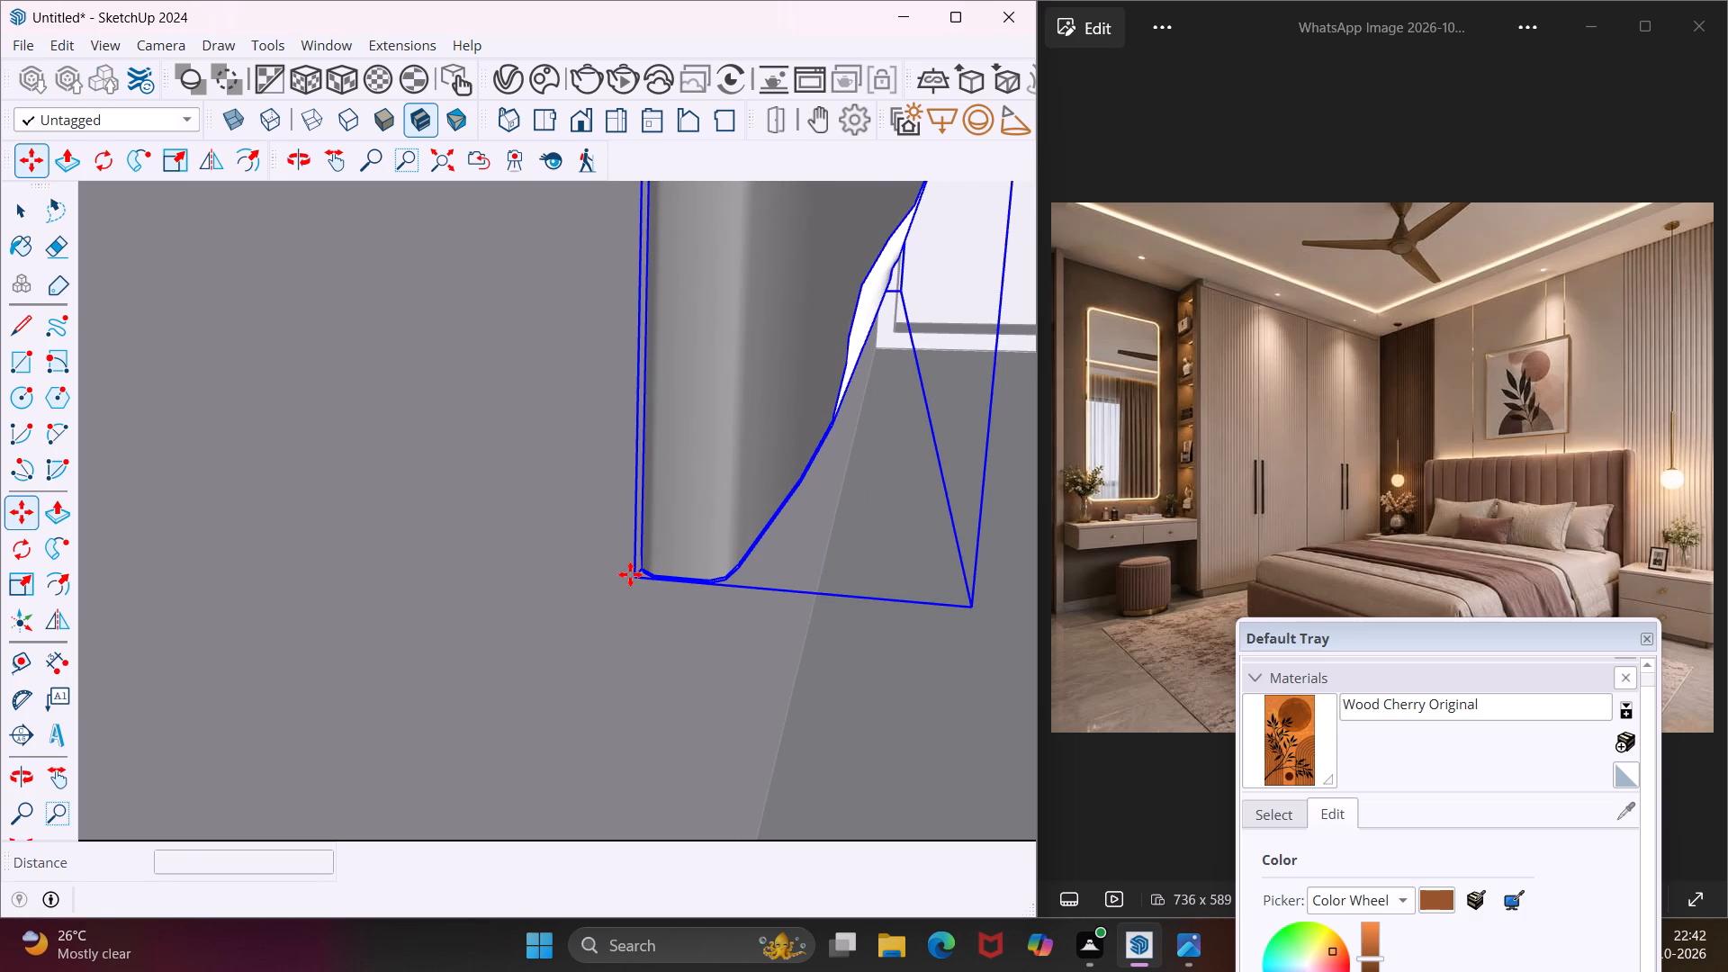
pyautogui.scroll(-7, 630, 574)
pyautogui.scroll(-14, 630, 574)
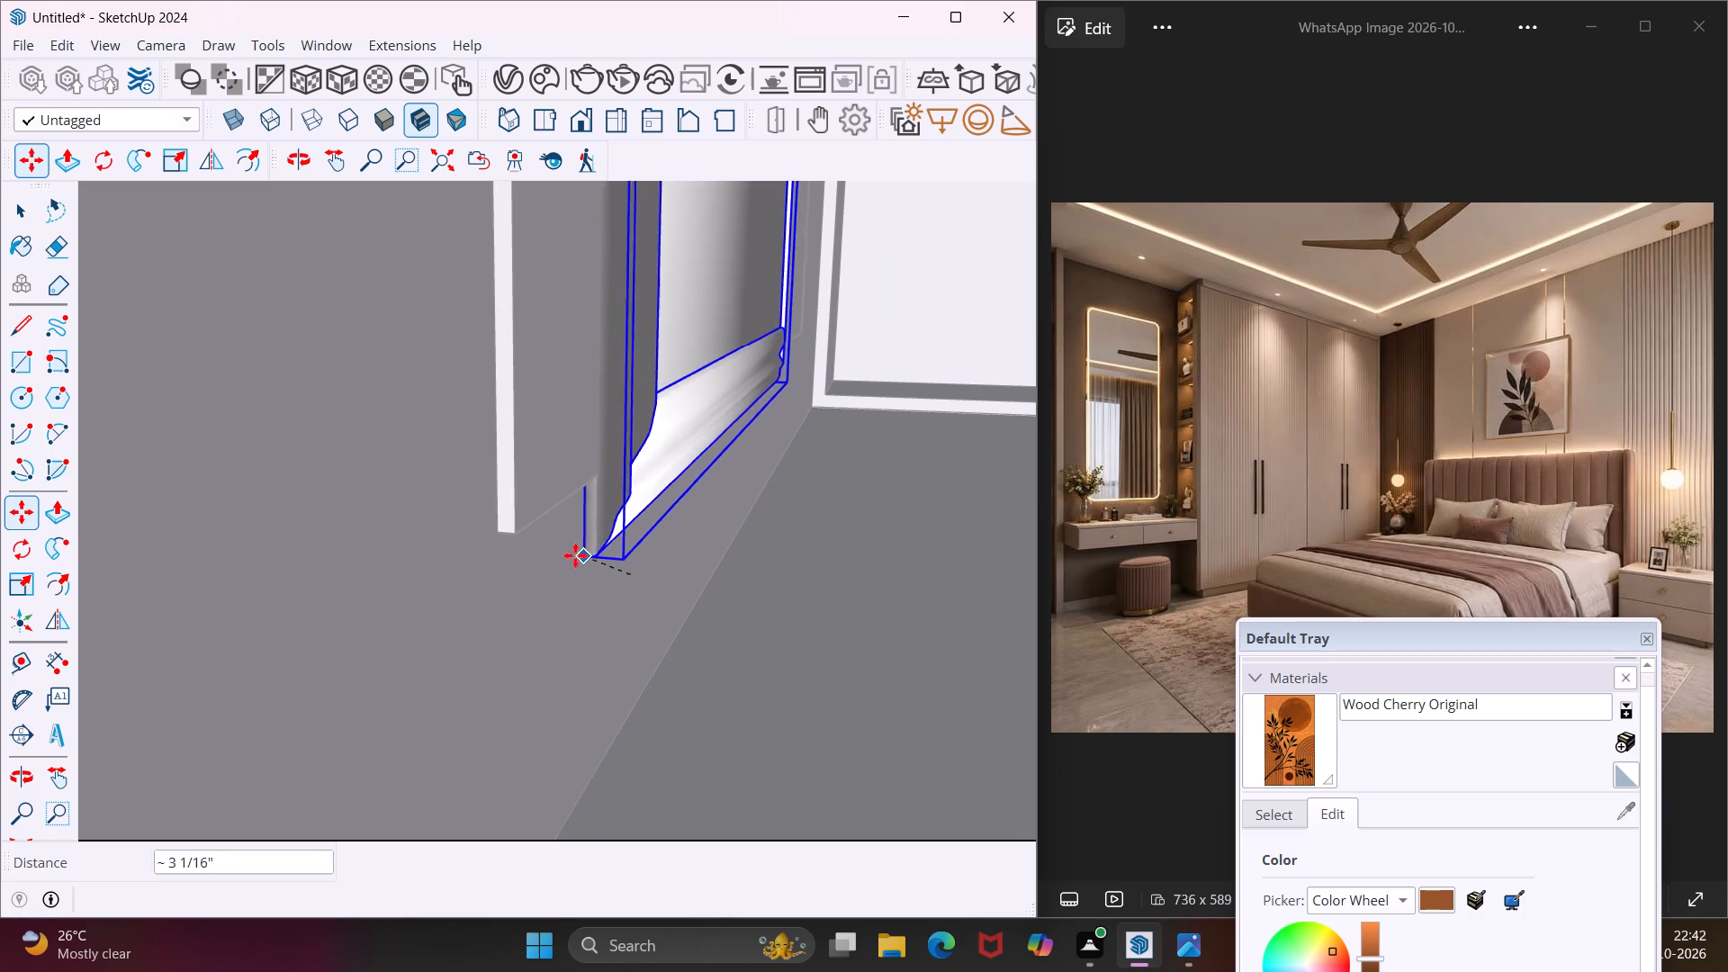
pyautogui.scroll(7, 511, 535)
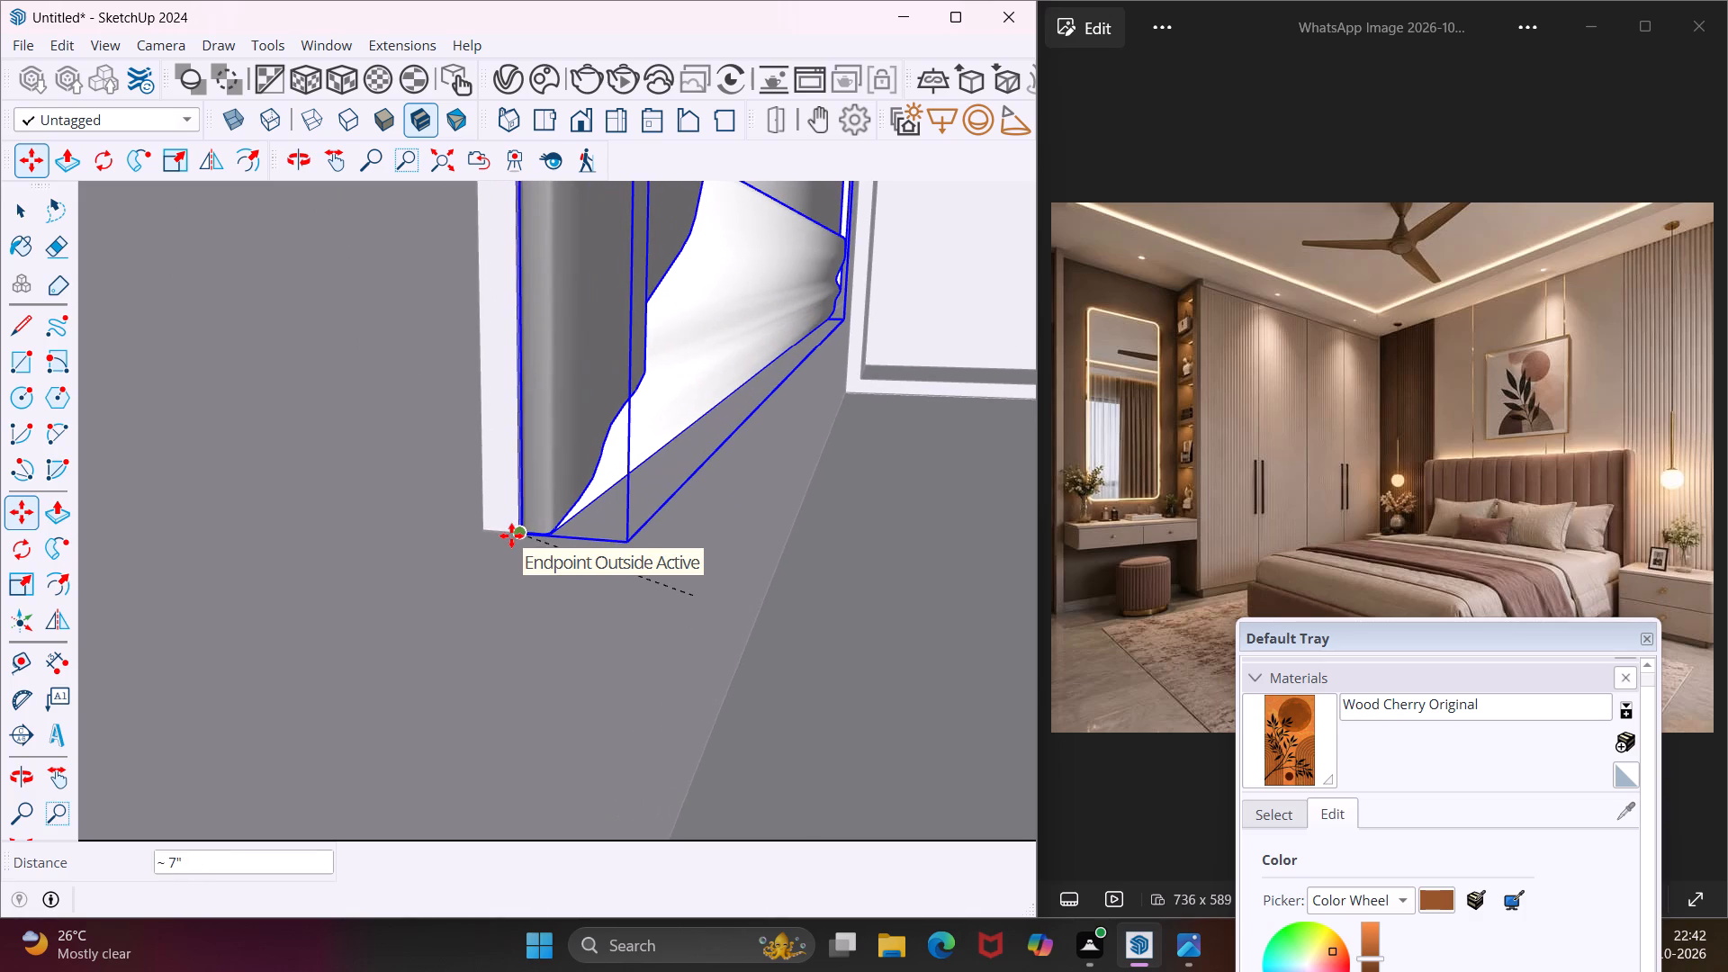
pyautogui.click(511, 535)
# Scale the framed mirror's width by about 1.54 along the green axis to match the wall panel behind it.
pyautogui.moveTo(742, 368); pyautogui.dragTo(471, 426, button='middle')
pyautogui.scroll(-20, 471, 426)
pyautogui.scroll(-9, 471, 426)
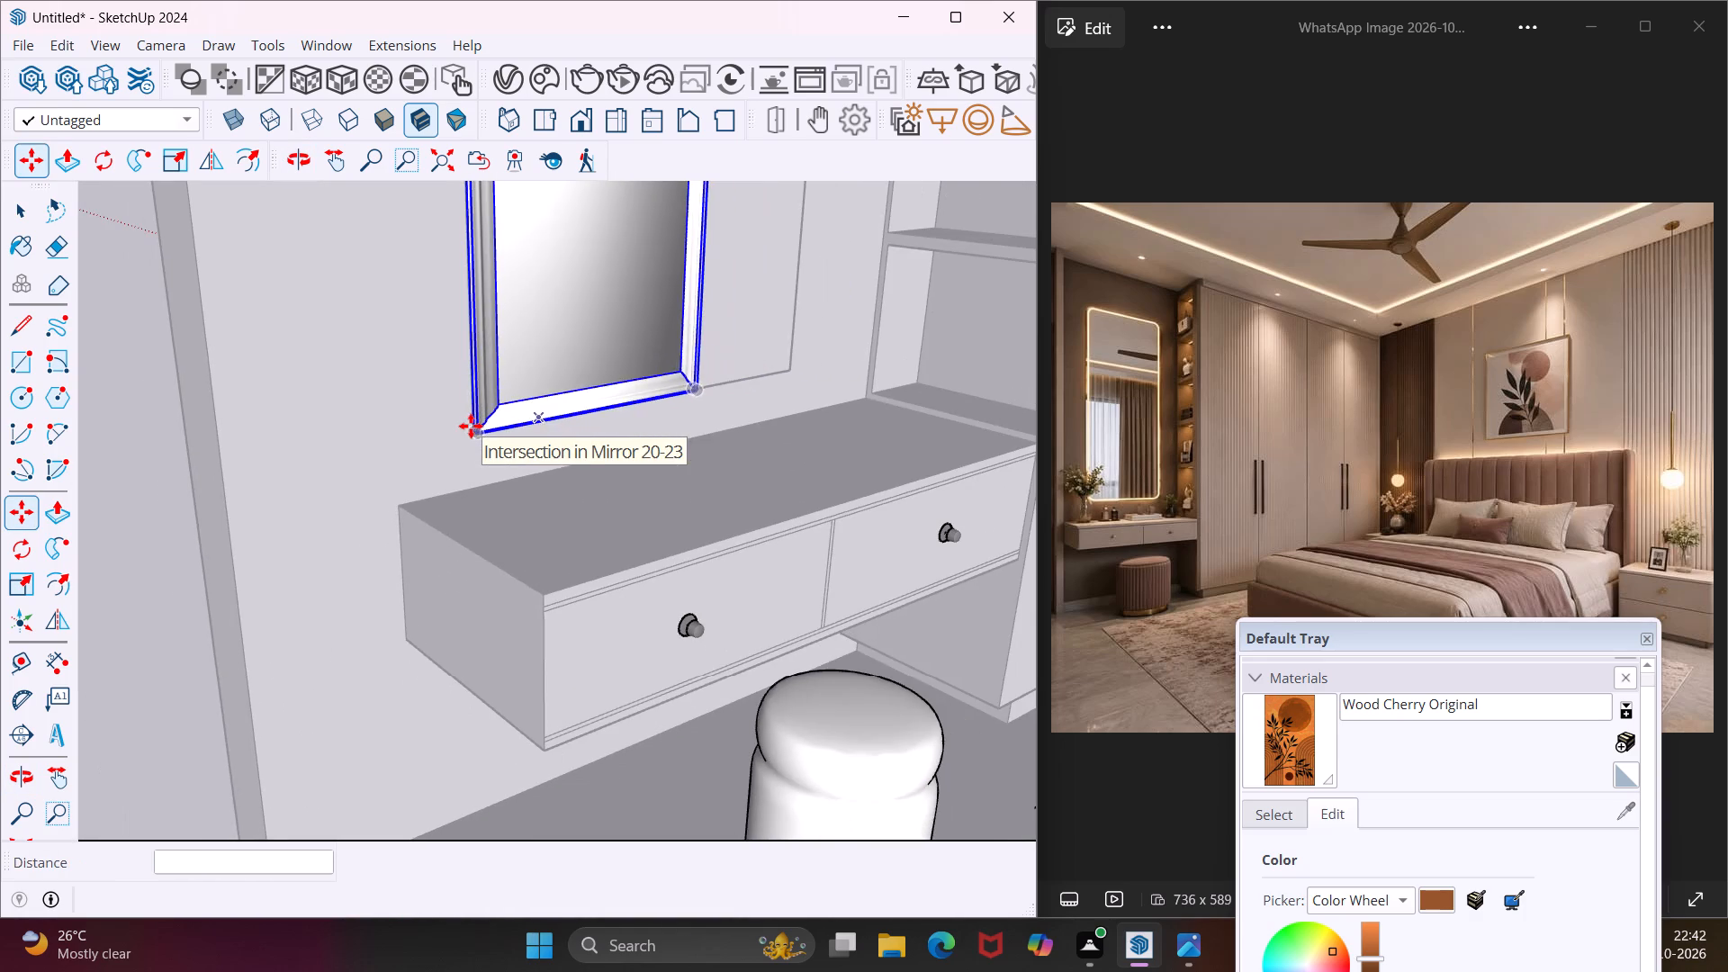
pyautogui.moveTo(671, 349); pyautogui.dragTo(457, 387, button='middle')
pyautogui.scroll(-3, 456, 388)
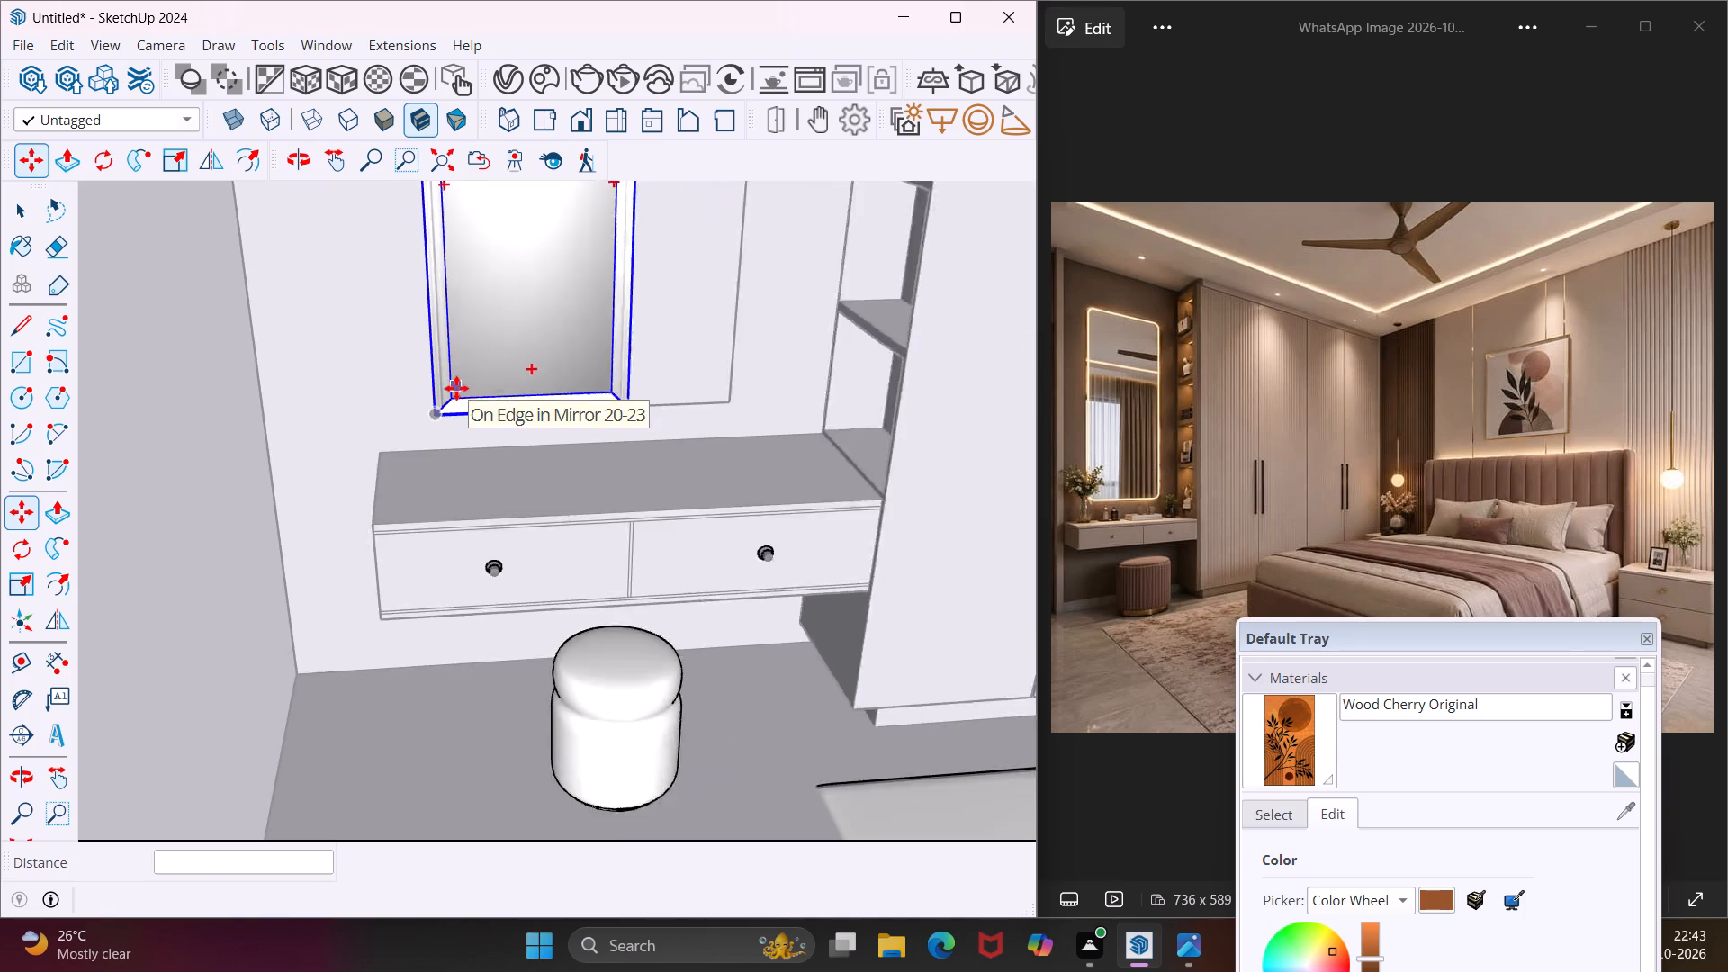
pyautogui.scroll(-6, 456, 388)
pyautogui.moveTo(456, 388); pyautogui.dragTo(918, 592, button='middle')
pyautogui.scroll(-19, 854, 553)
pyautogui.scroll(-6, 569, 526)
pyautogui.scroll(-4, 255, 491)
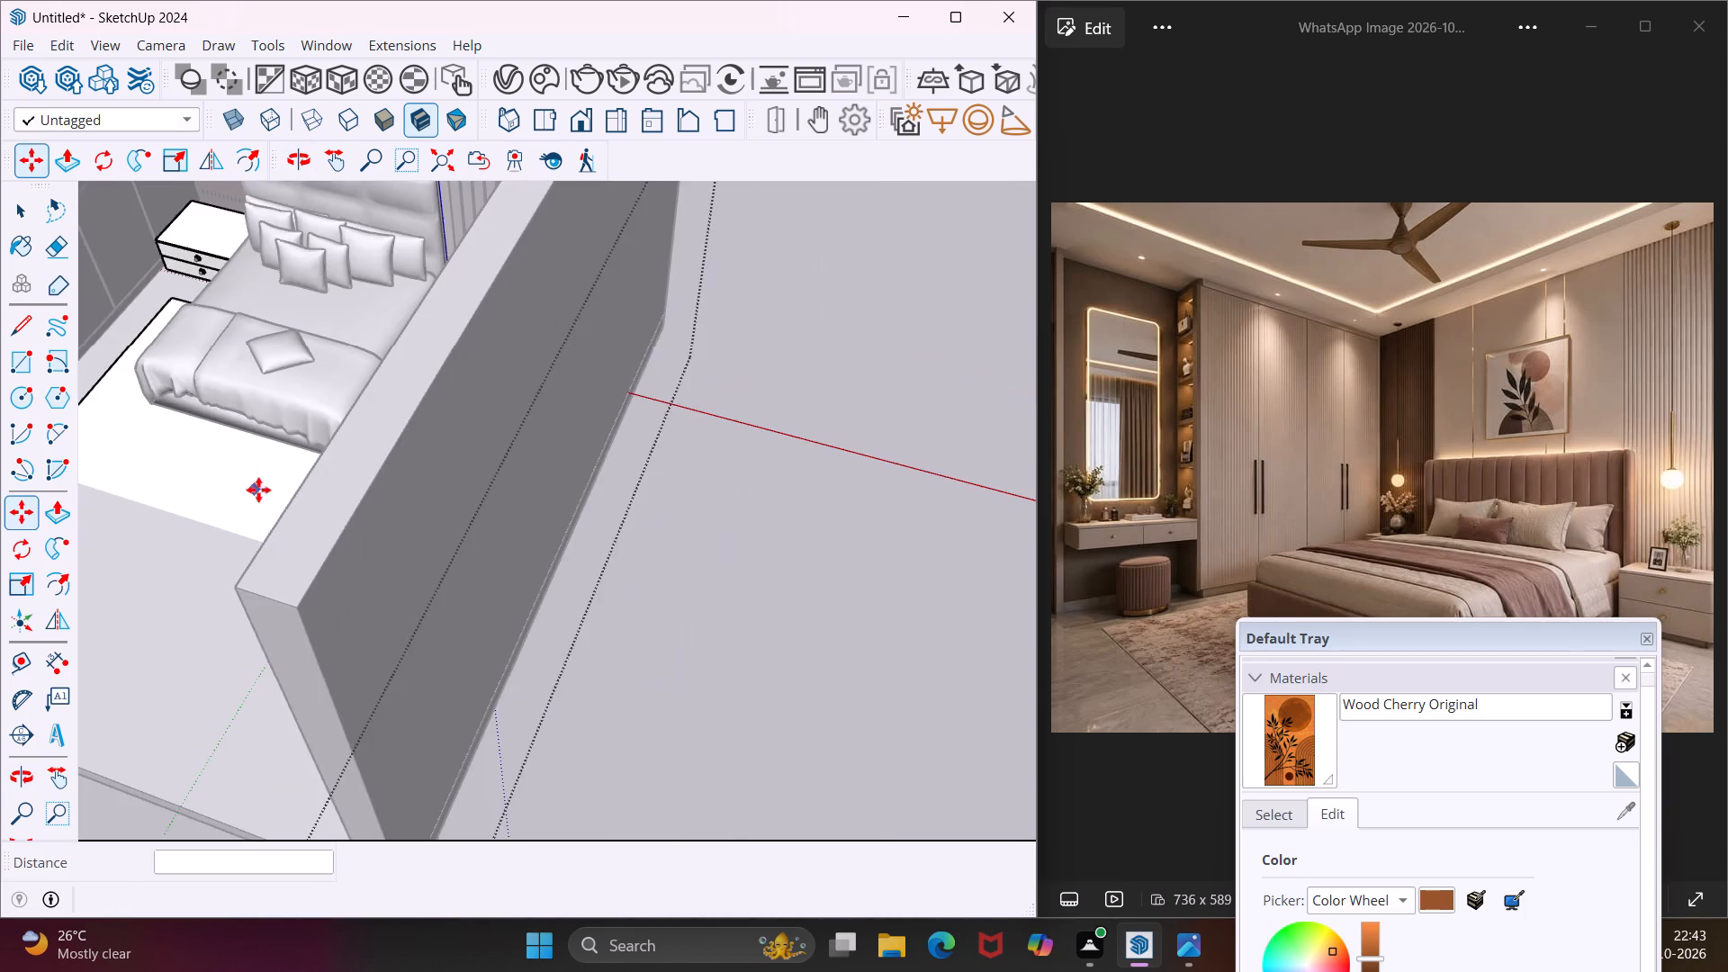
pyautogui.scroll(-9, 258, 490)
pyautogui.moveTo(112, 425); pyautogui.dragTo(473, 363, button='middle')
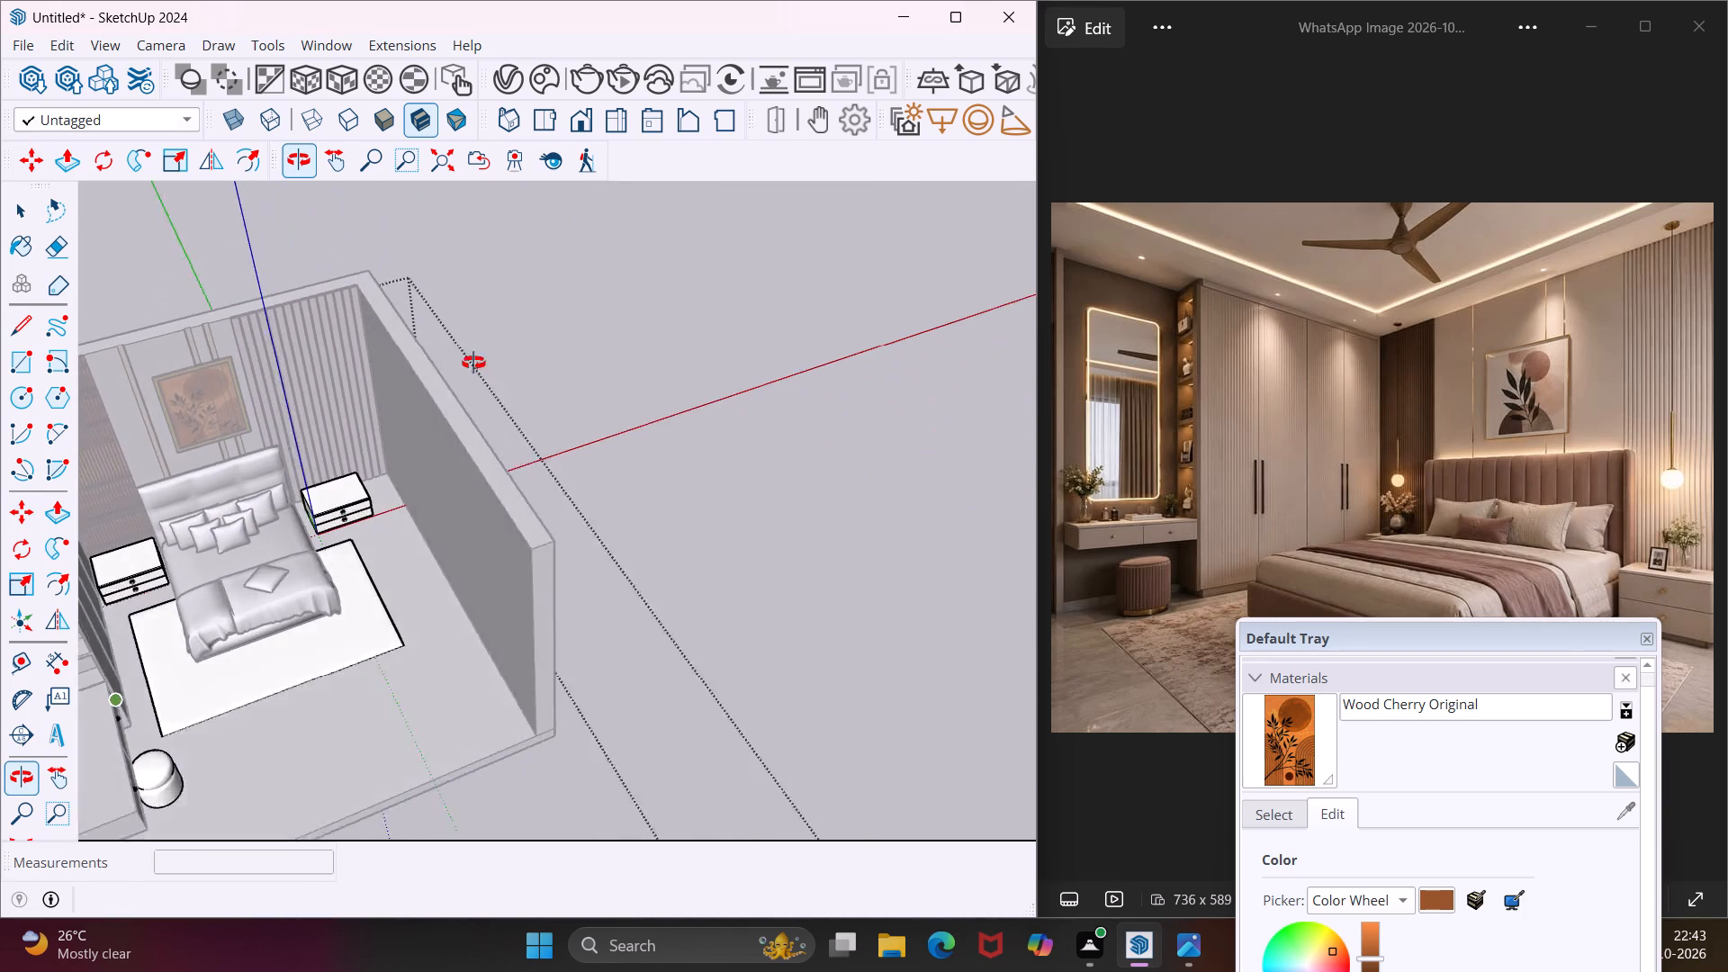
pyautogui.moveTo(473, 363); pyautogui.dragTo(508, 341, button='middle')
pyautogui.click(343, 149)
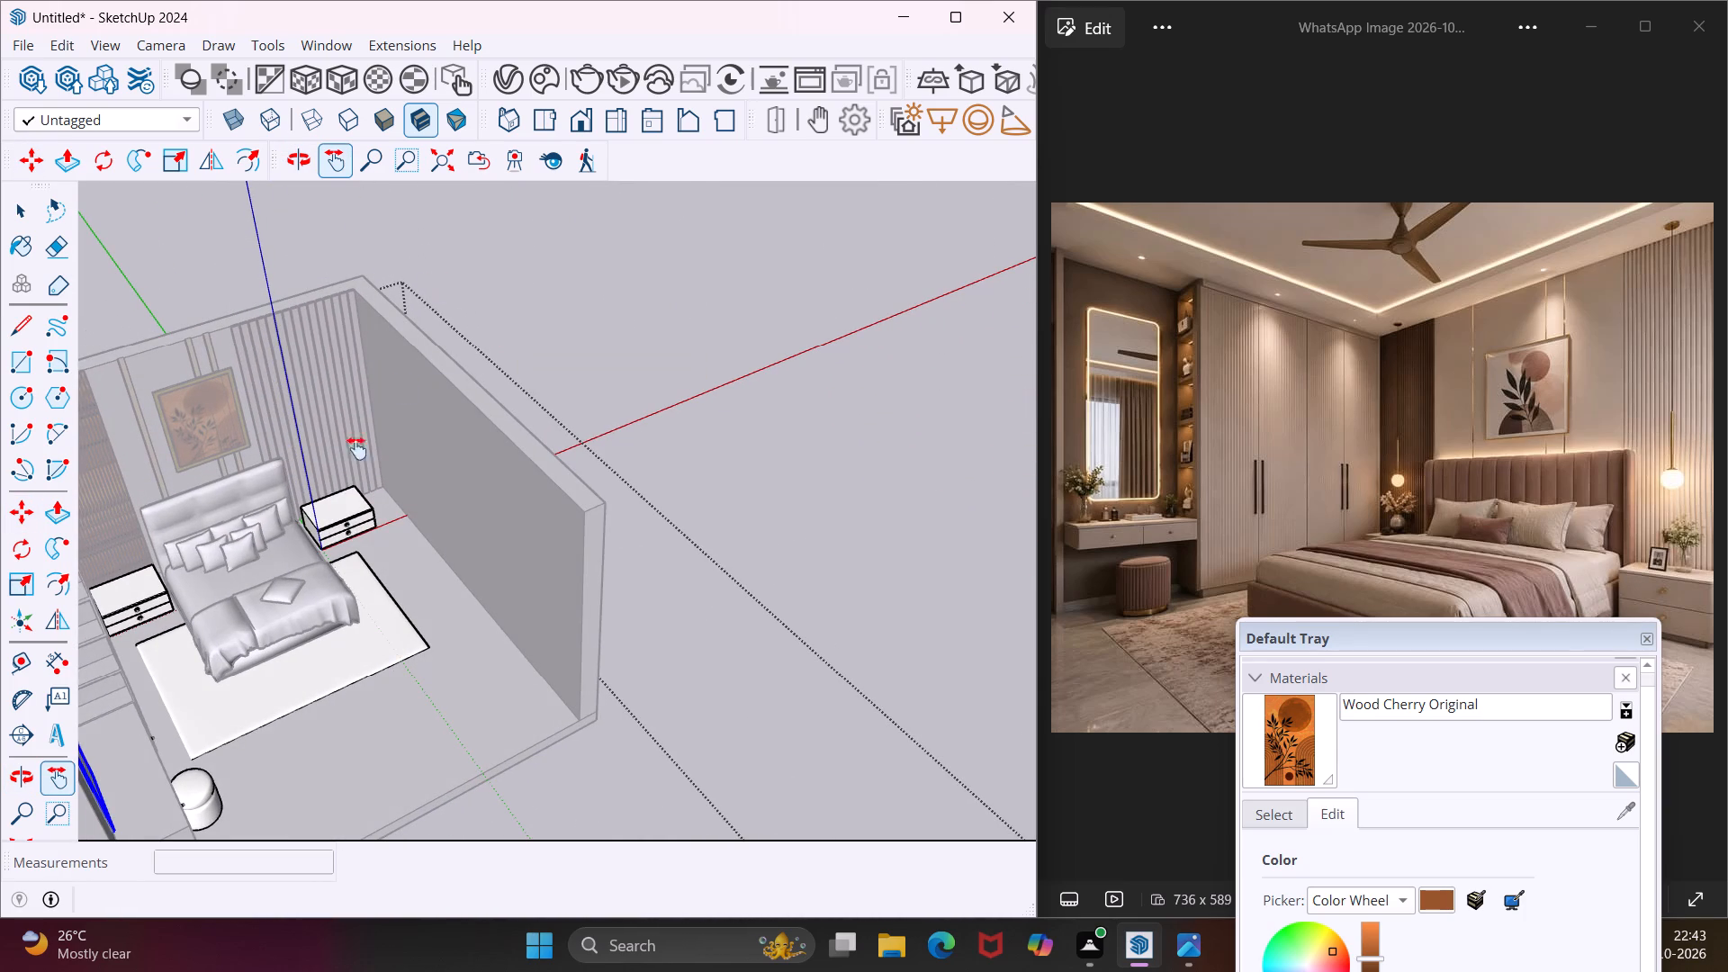
pyautogui.moveTo(334, 481); pyautogui.dragTo(709, 463)
pyautogui.moveTo(707, 455); pyautogui.dragTo(306, 468, button='middle')
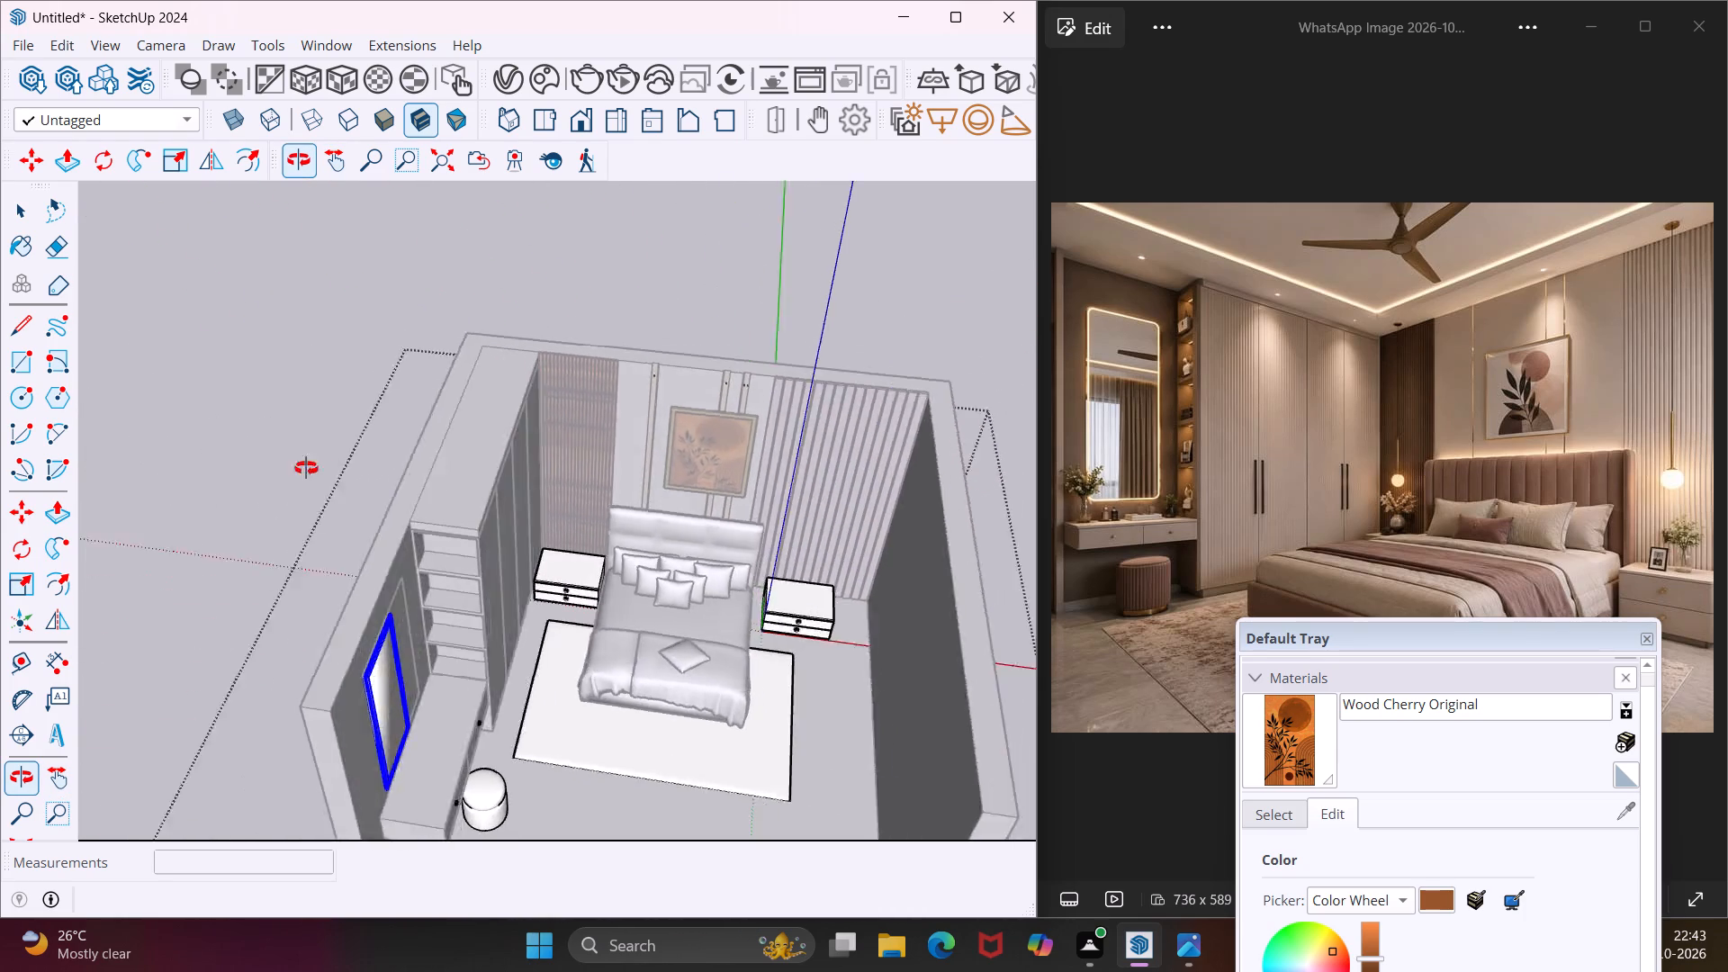
pyautogui.moveTo(306, 468); pyautogui.dragTo(0, 387, button='middle')
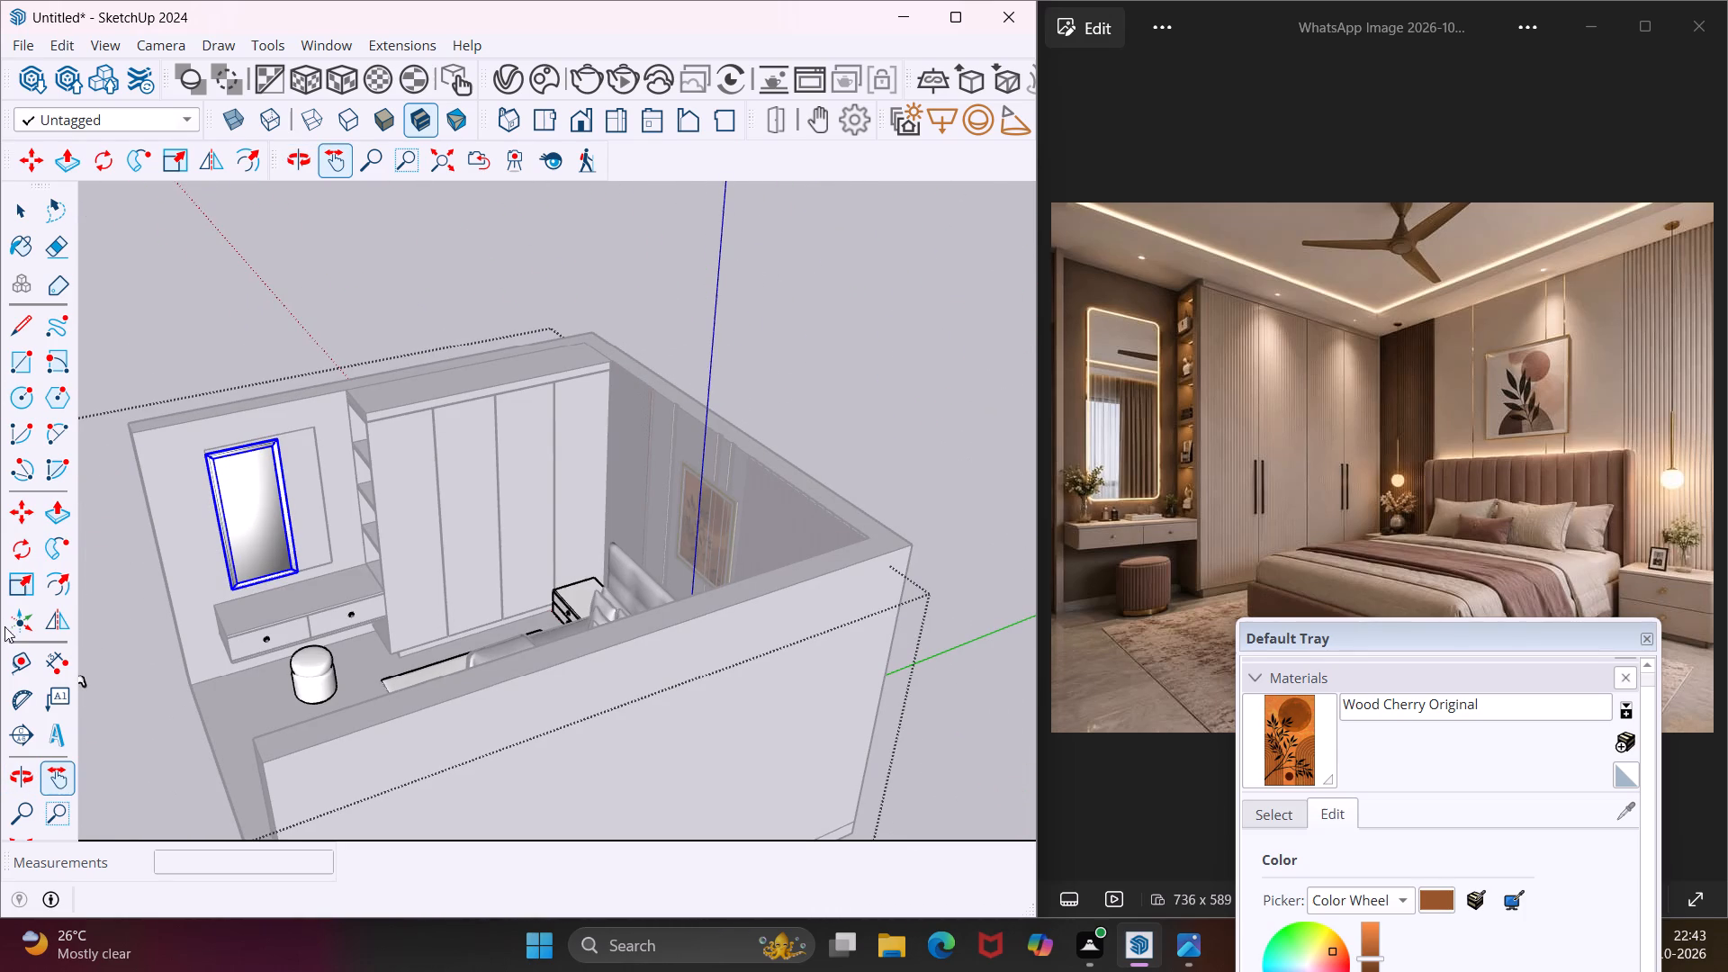
pyautogui.click(19, 585)
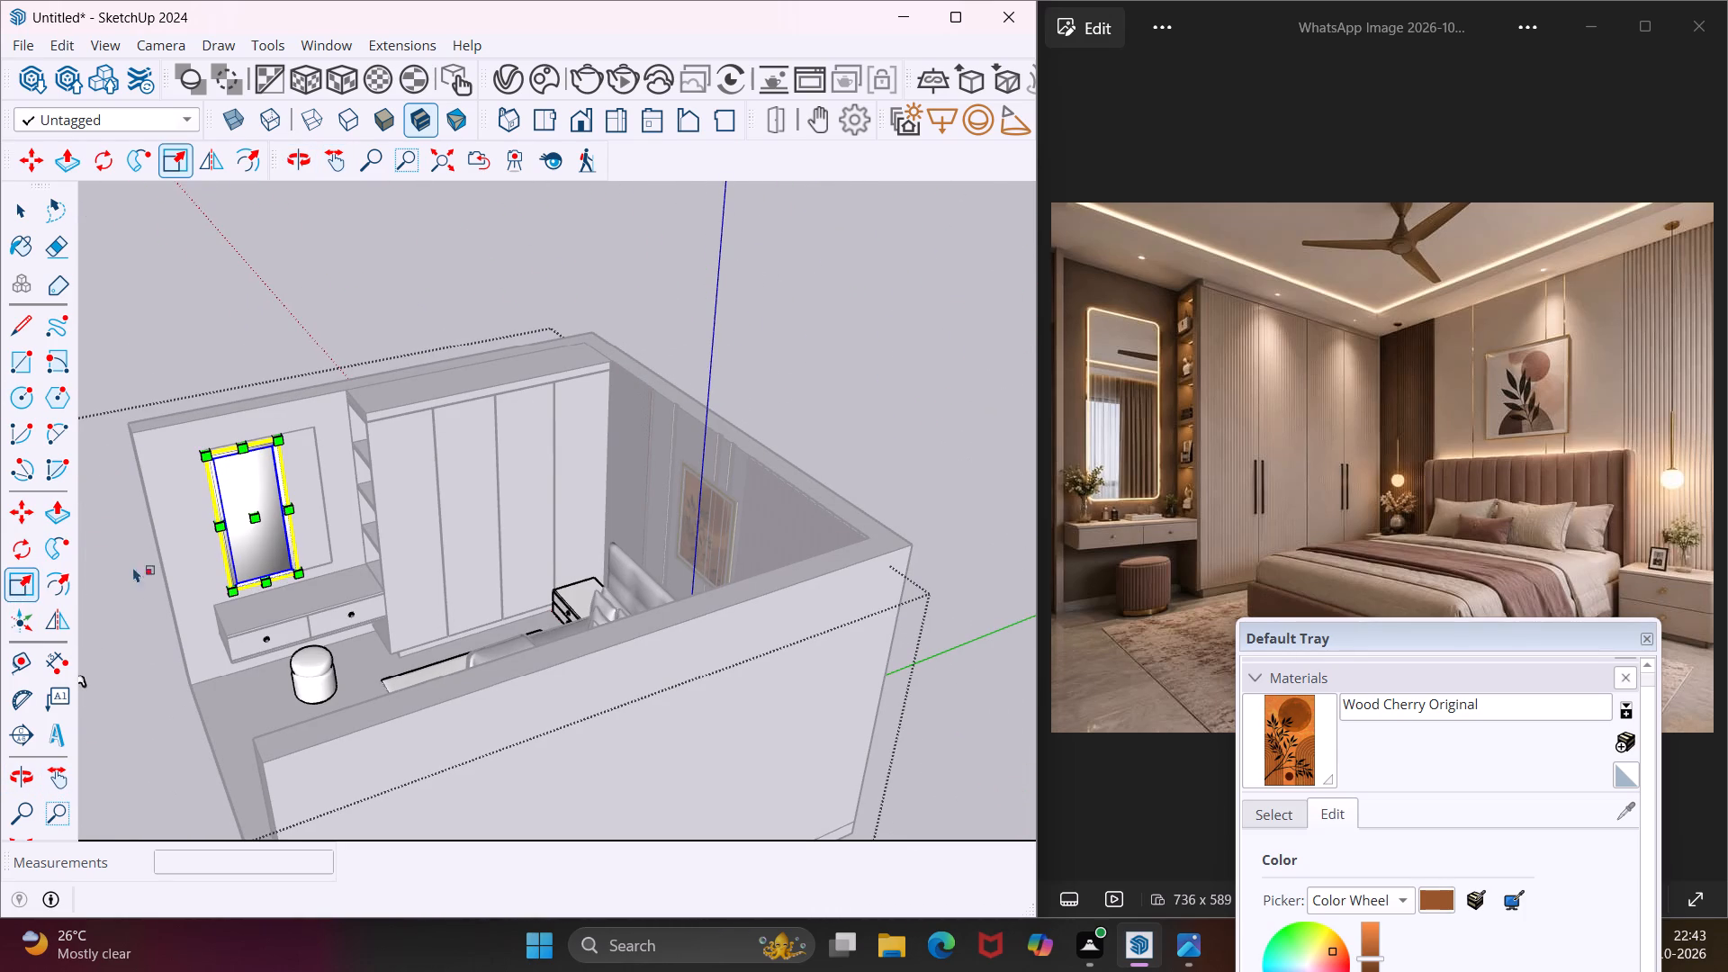
pyautogui.scroll(13, 291, 499)
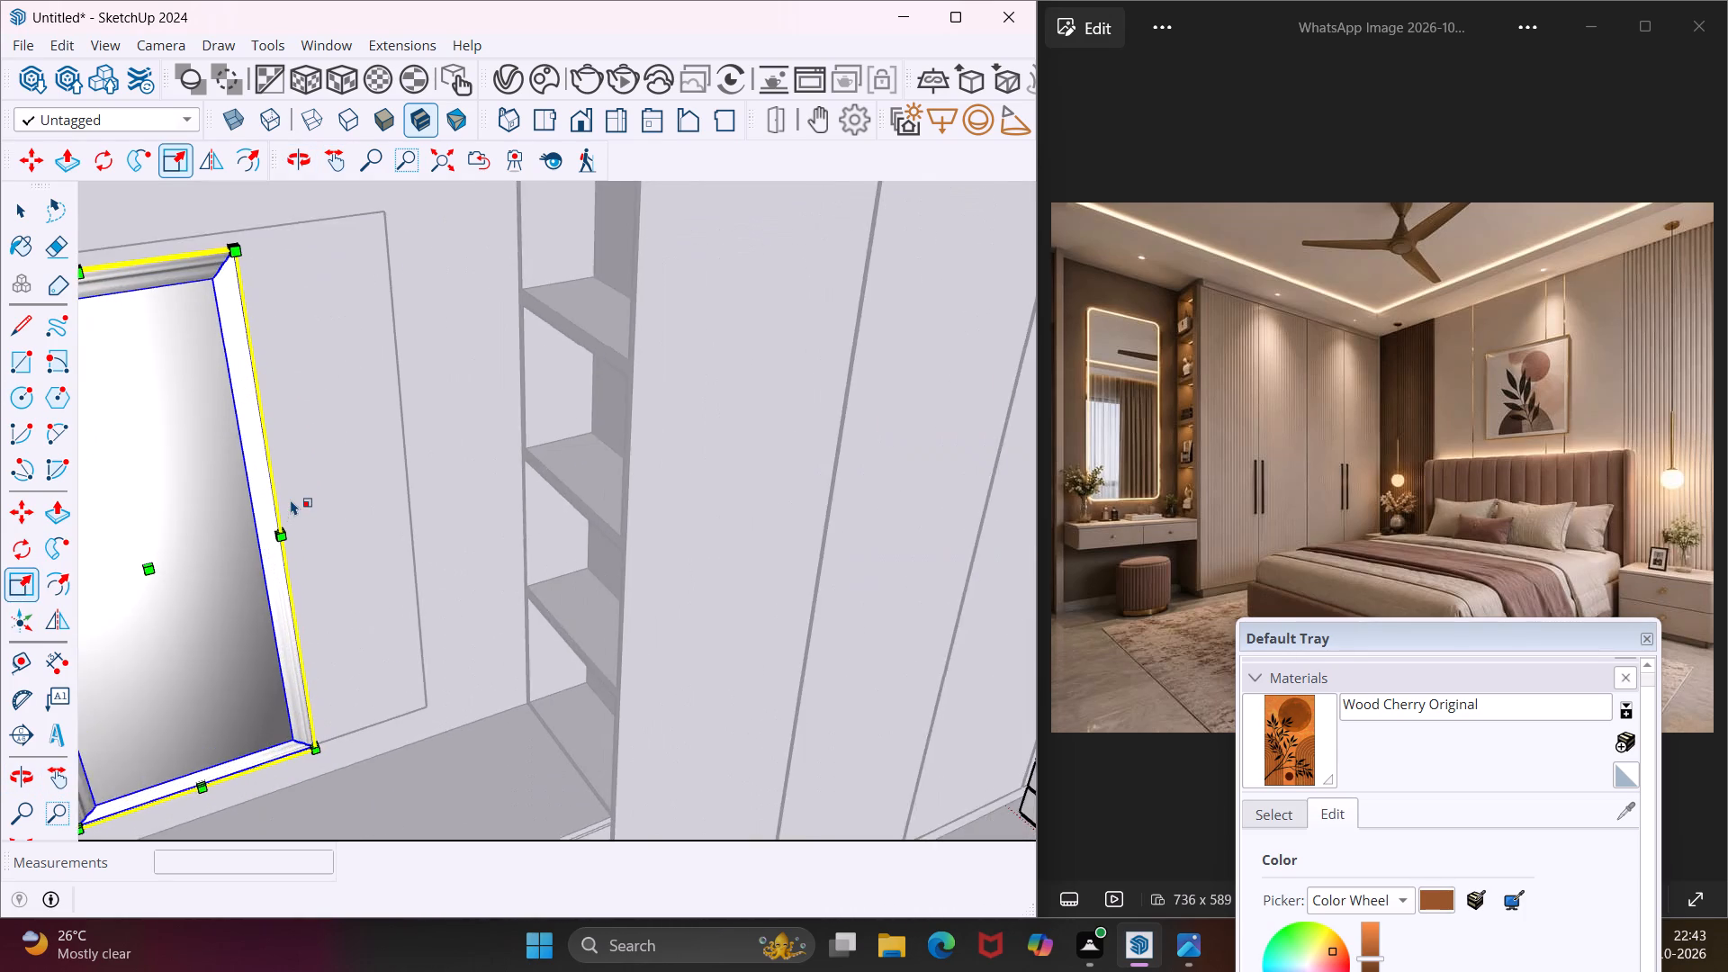
pyautogui.scroll(1, 291, 499)
pyautogui.moveTo(291, 499); pyautogui.dragTo(246, 503, button='middle')
pyautogui.scroll(8, 269, 513)
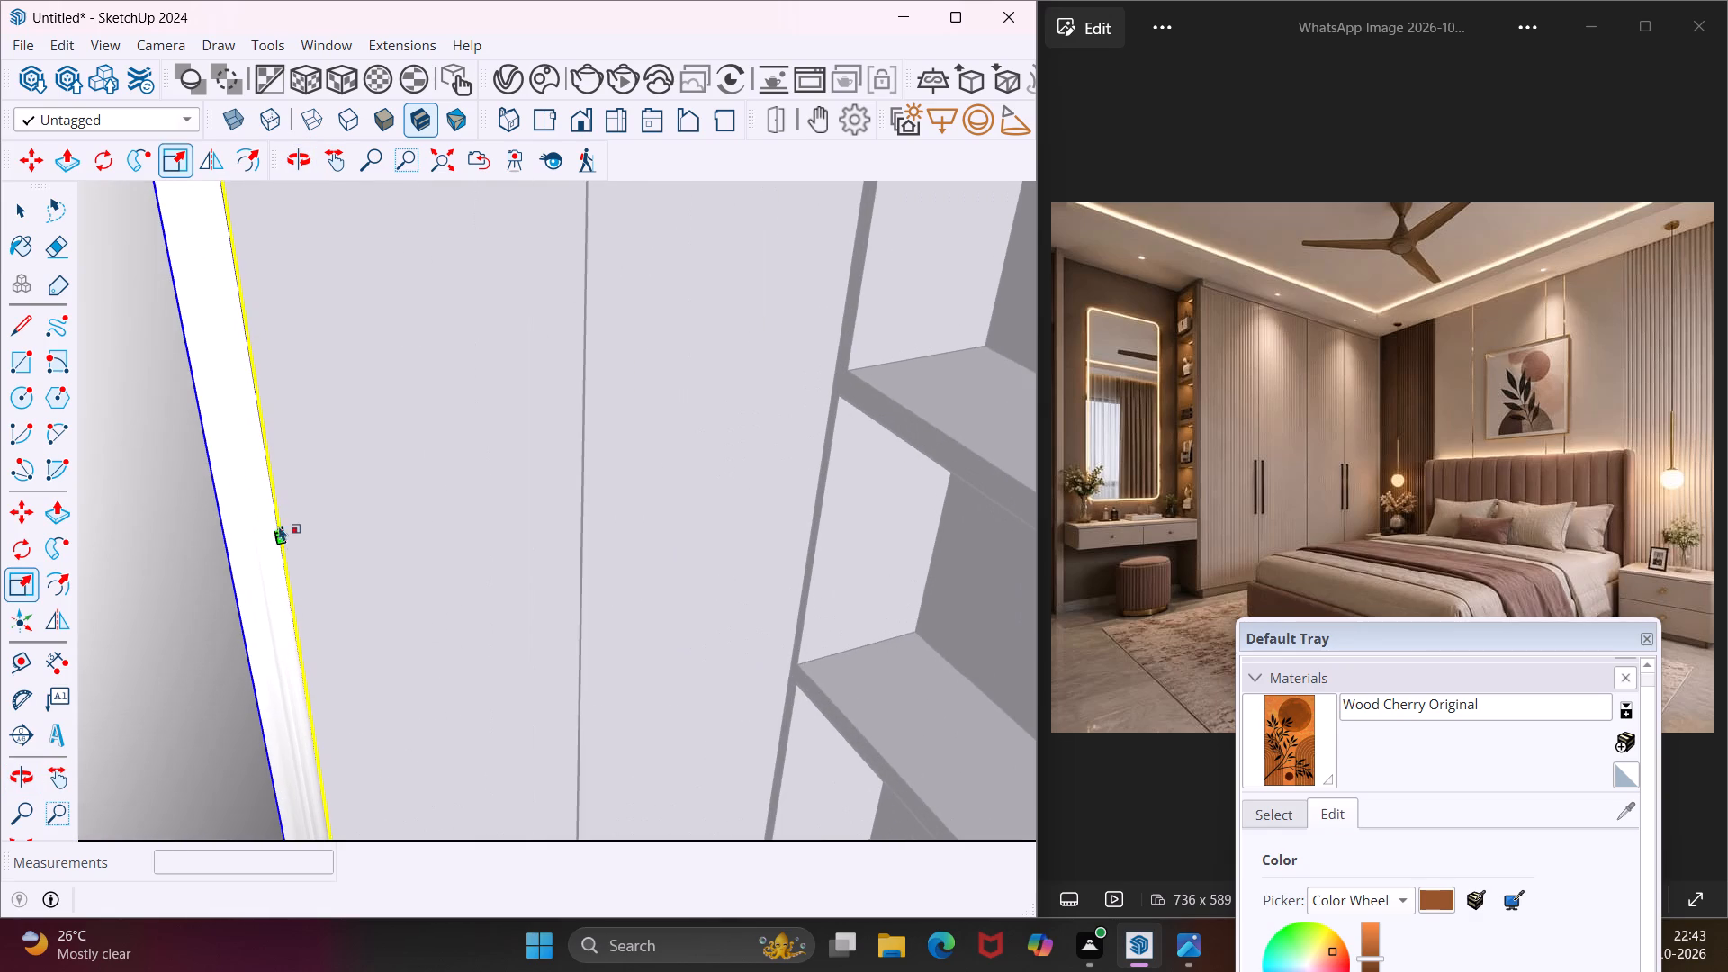
pyautogui.moveTo(285, 533); pyautogui.dragTo(202, 535, button='middle')
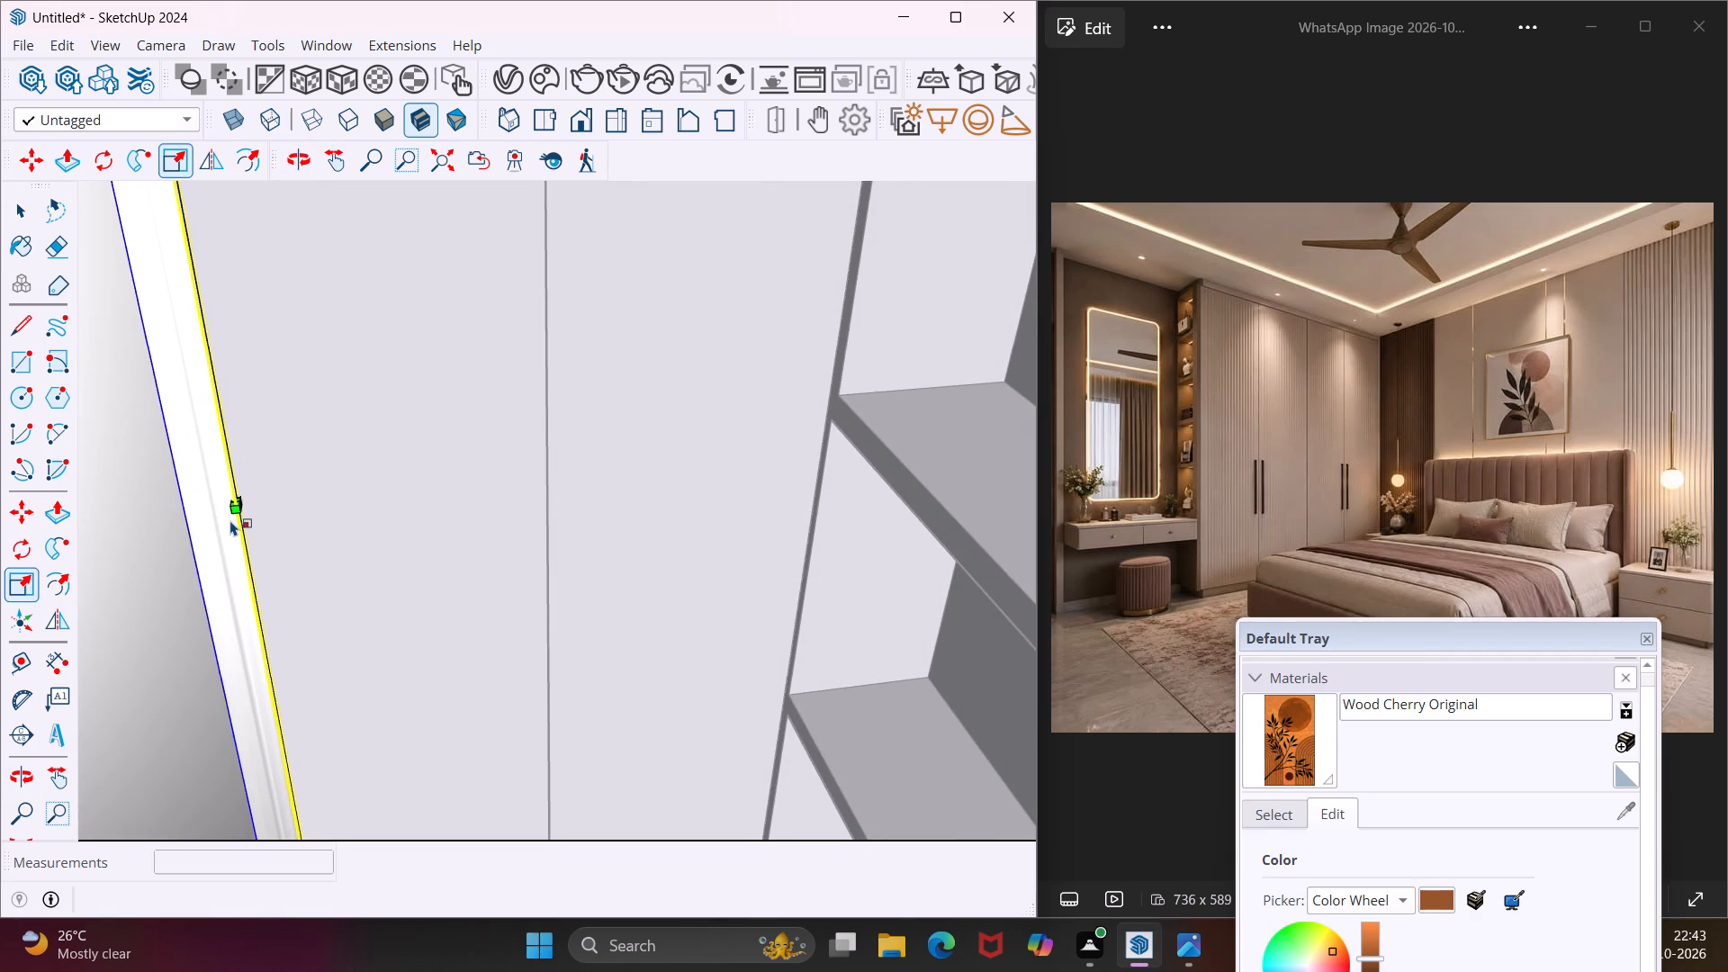
pyautogui.scroll(14, 233, 504)
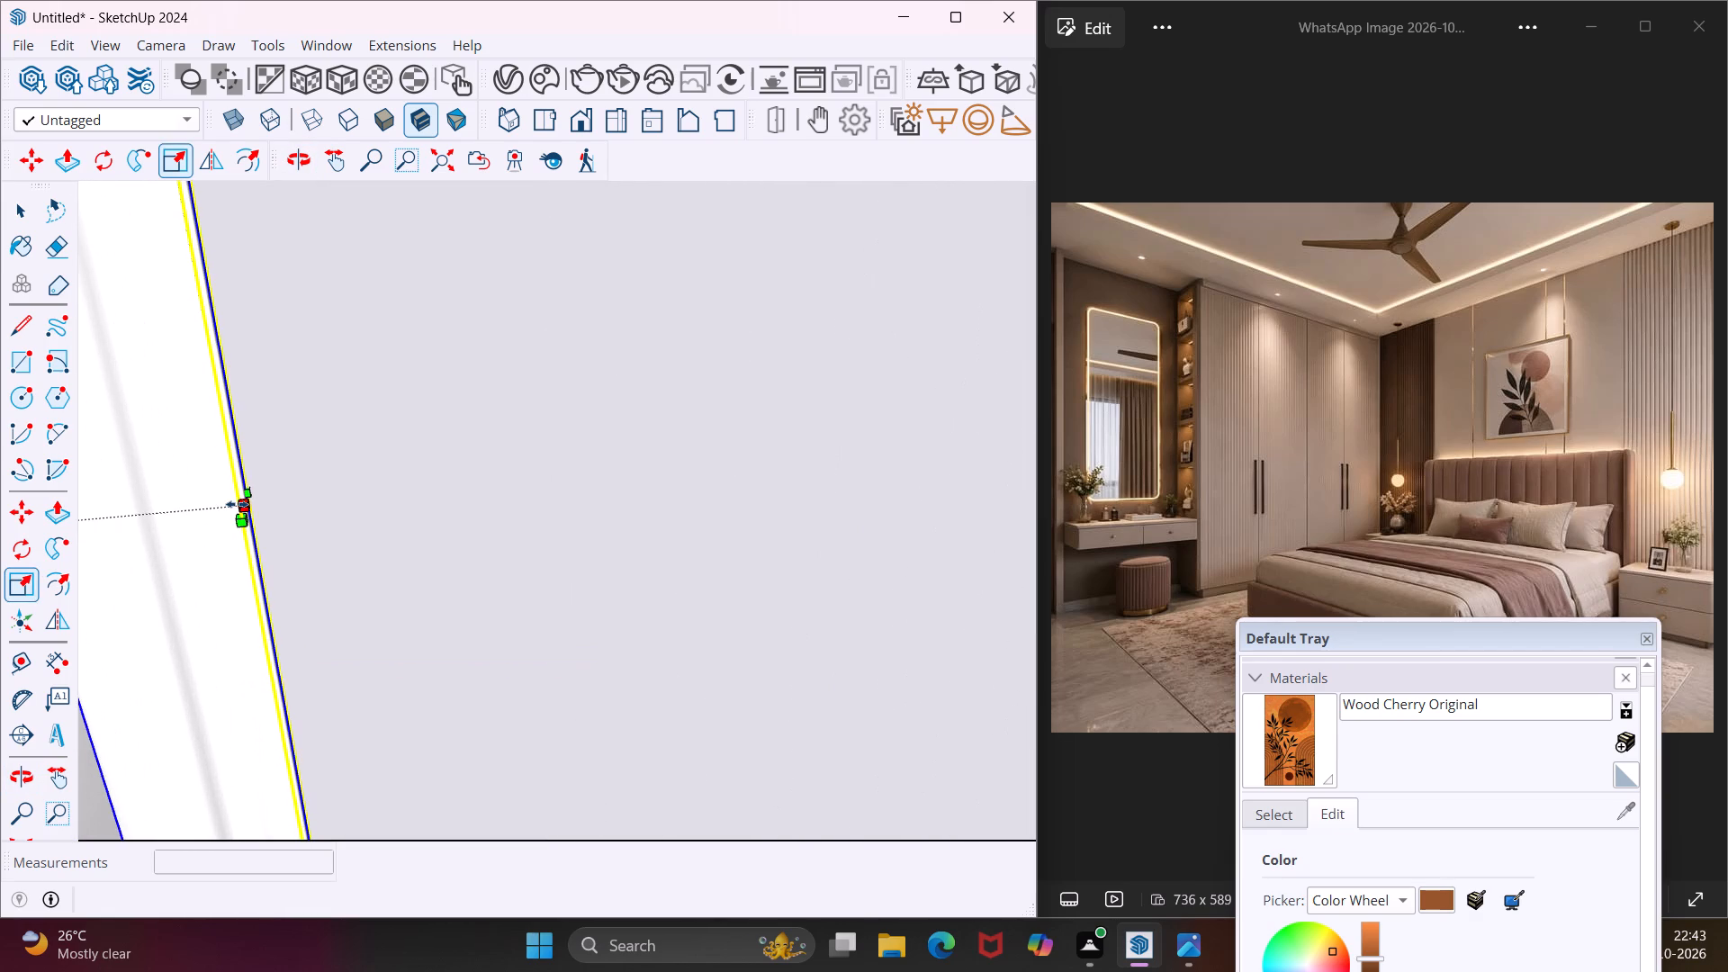
pyautogui.click(239, 499)
pyautogui.scroll(-15, 283, 492)
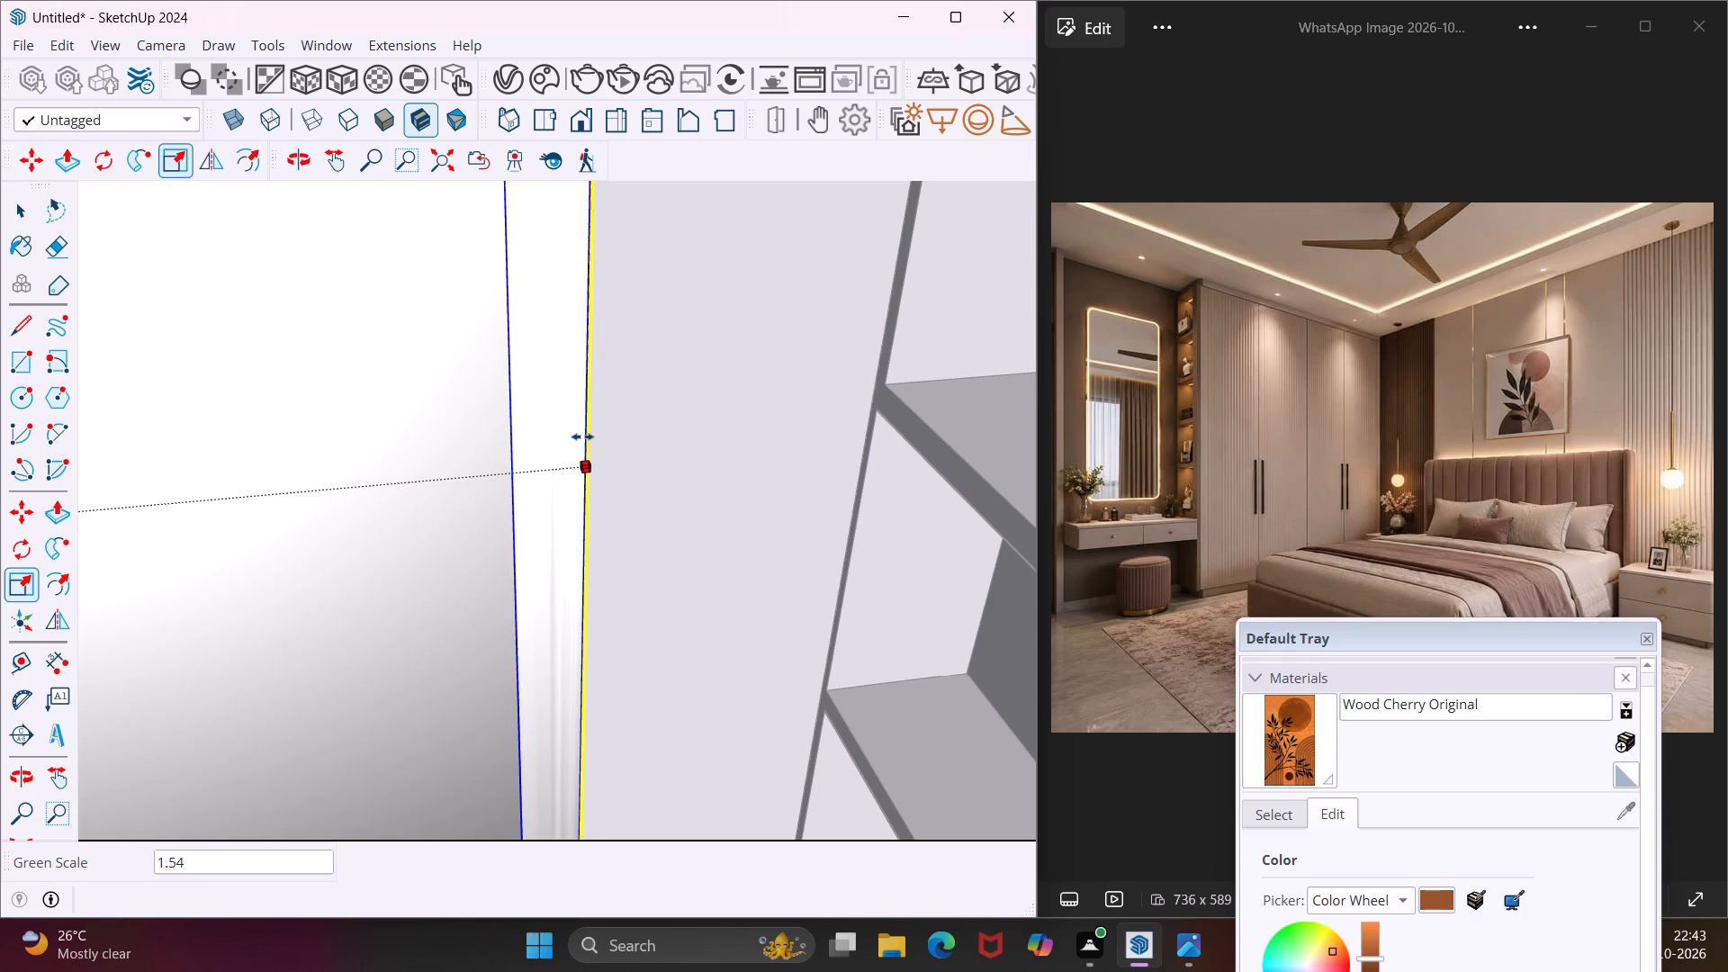
pyautogui.click(582, 436)
pyautogui.scroll(-11, 535, 428)
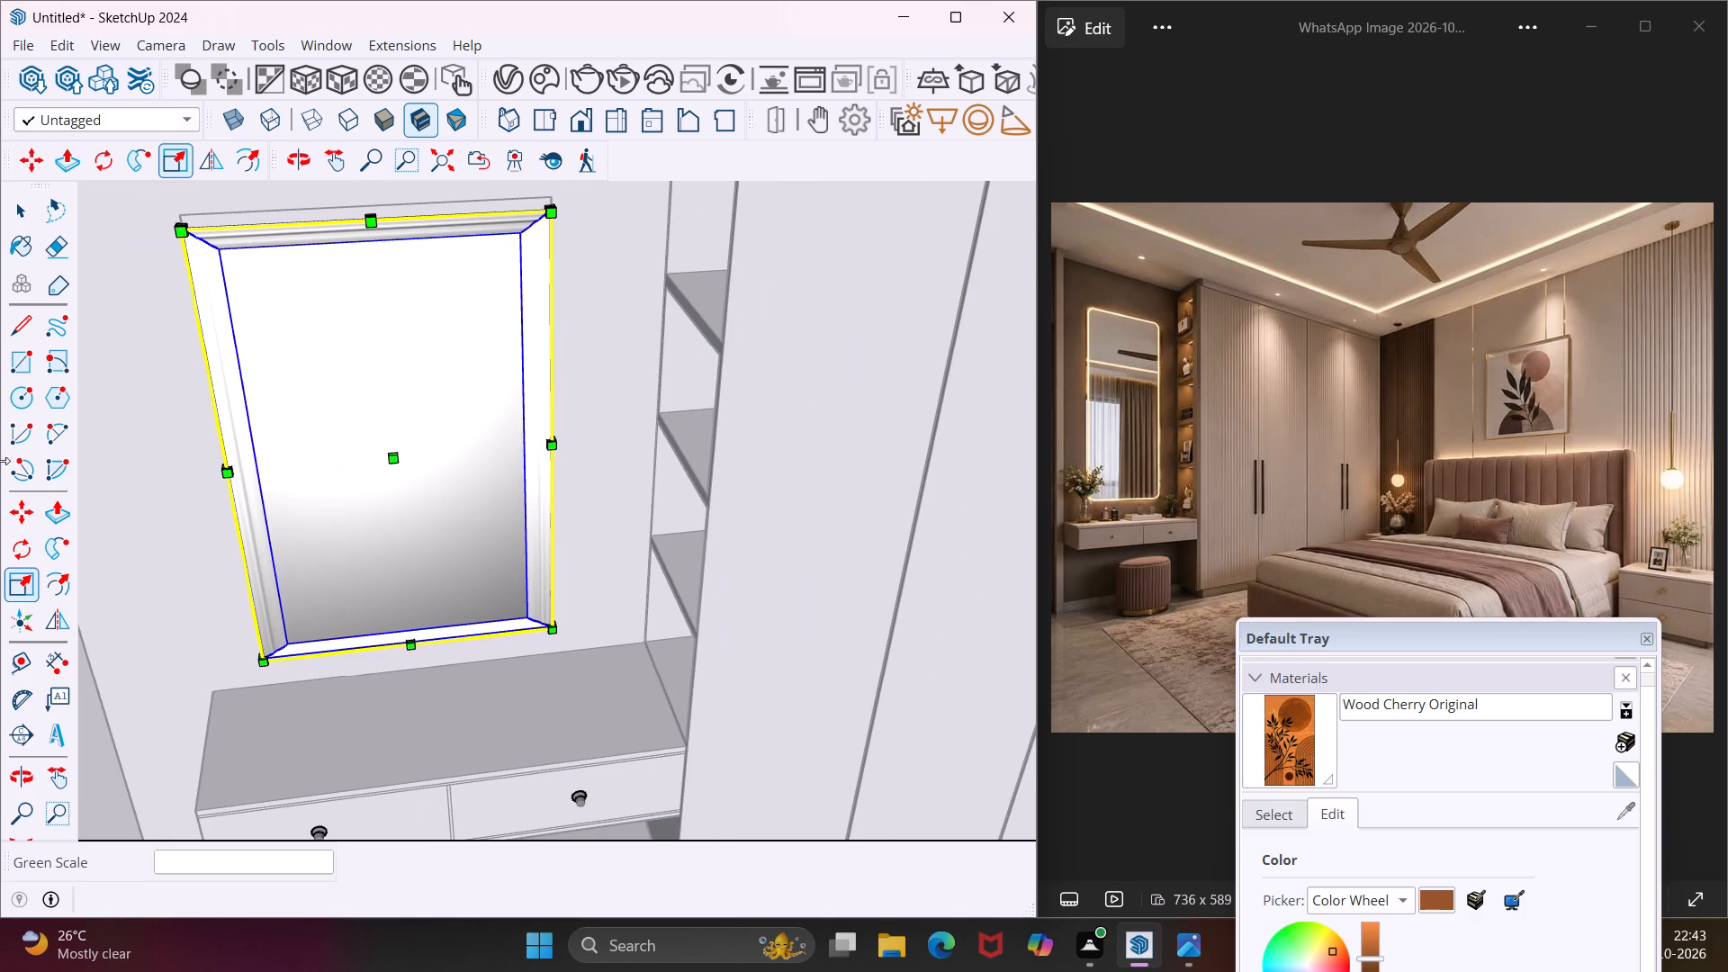
# Scale the mirror's height along the blue axis, raising its top edge toward the top of the wall panel.
pyautogui.moveTo(211, 344); pyautogui.dragTo(311, 476, button='middle')
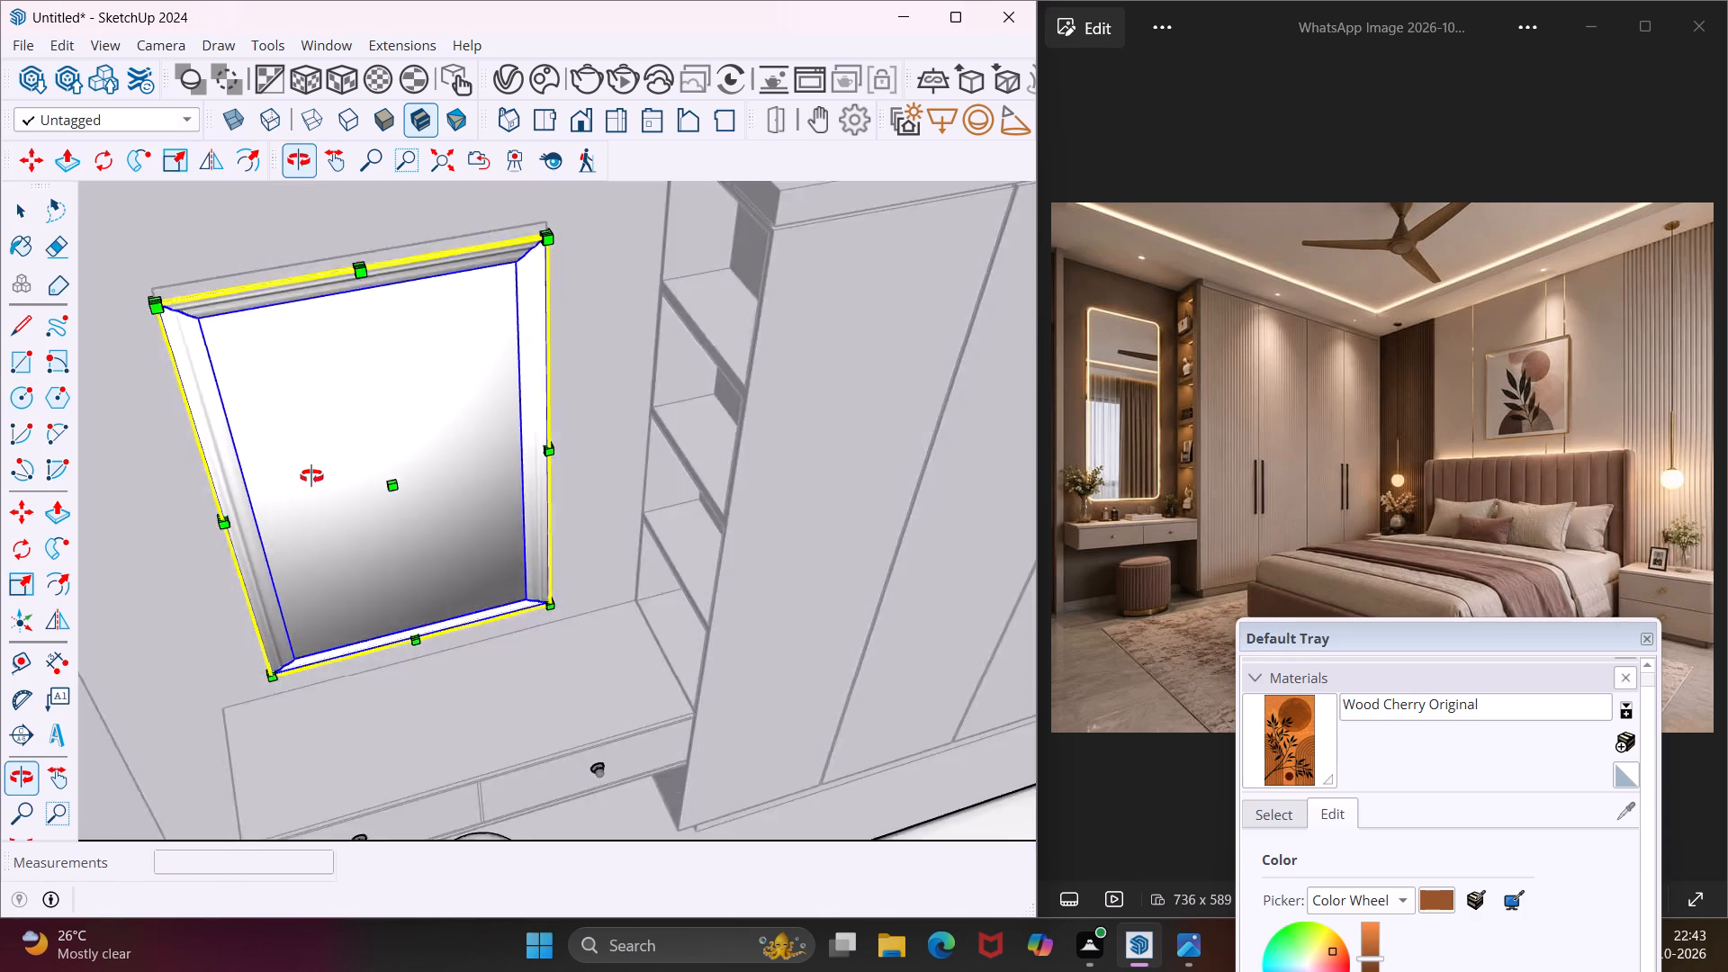
pyautogui.moveTo(311, 476); pyautogui.dragTo(442, 544, button='middle')
pyautogui.scroll(5, 373, 400)
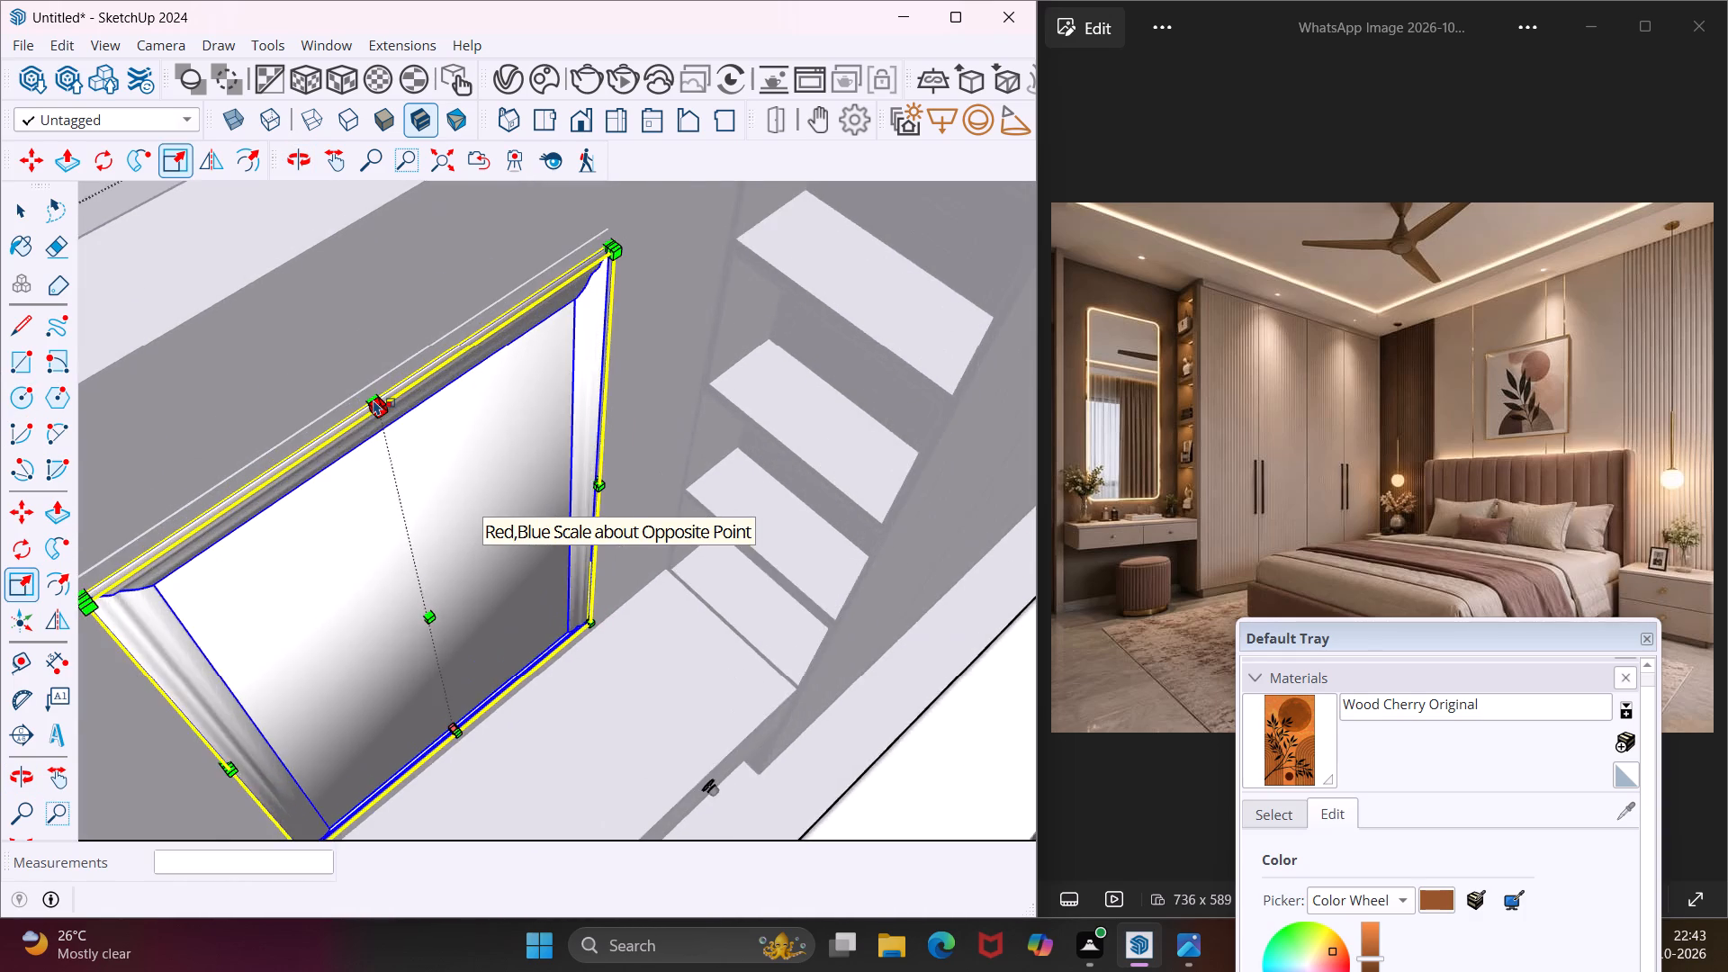
pyautogui.scroll(13, 373, 400)
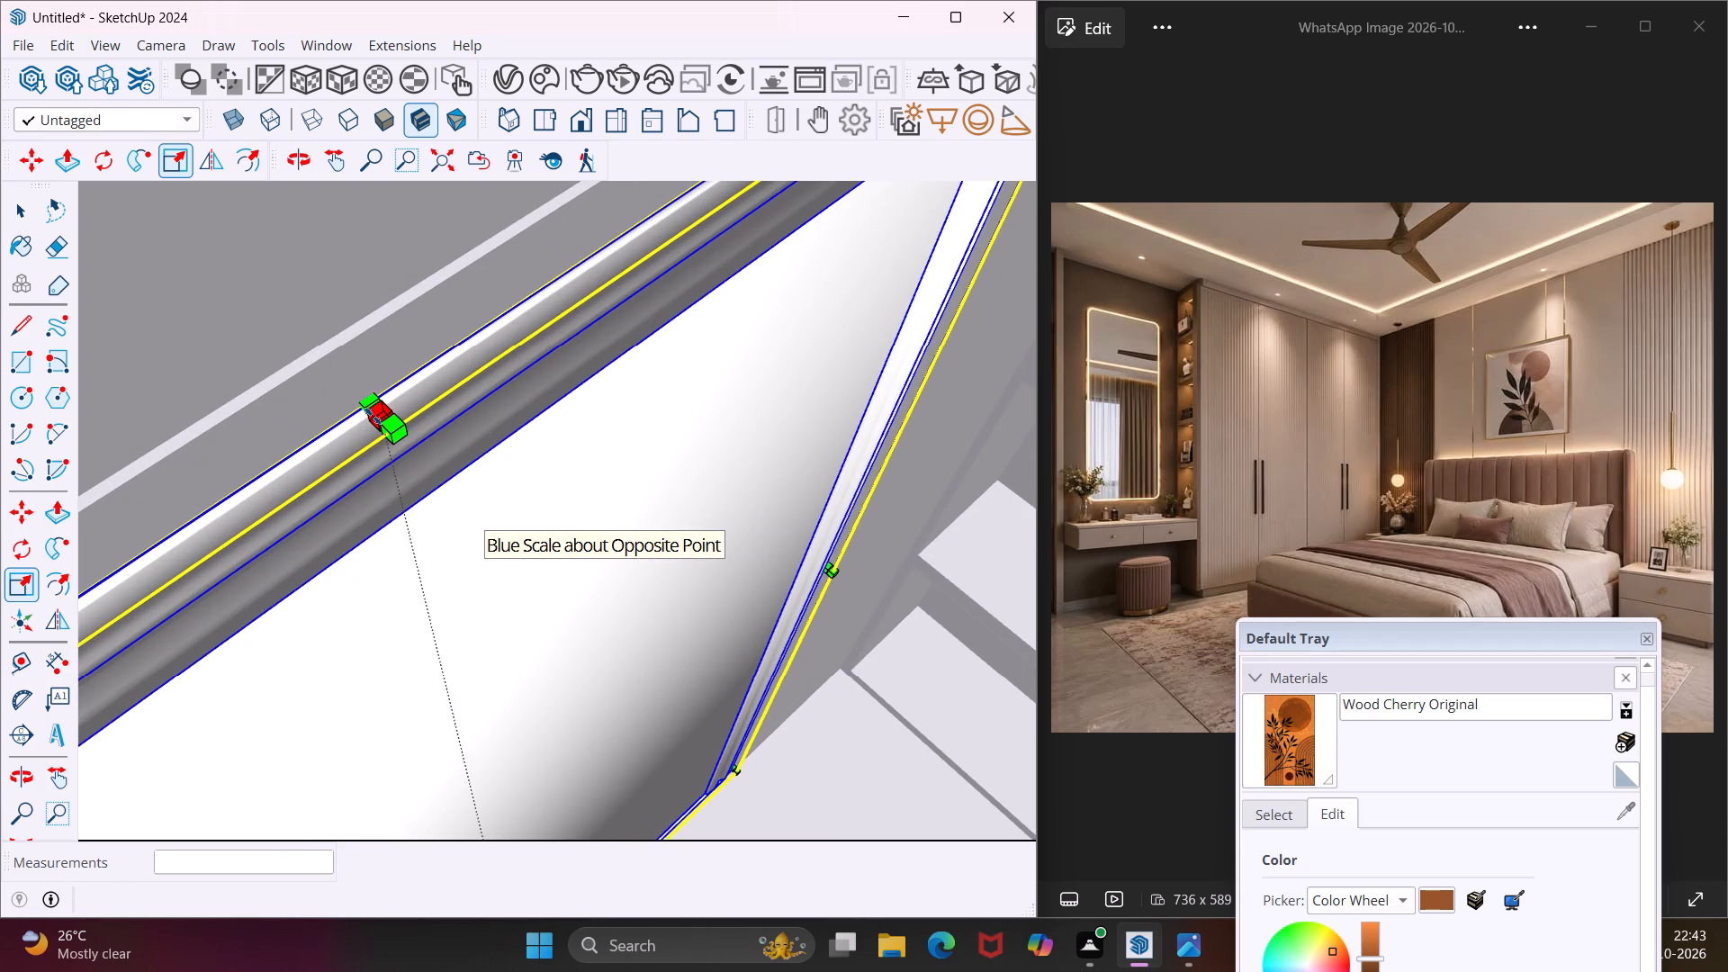
pyautogui.click(373, 416)
pyautogui.click(346, 368)
pyautogui.scroll(-6, 346, 368)
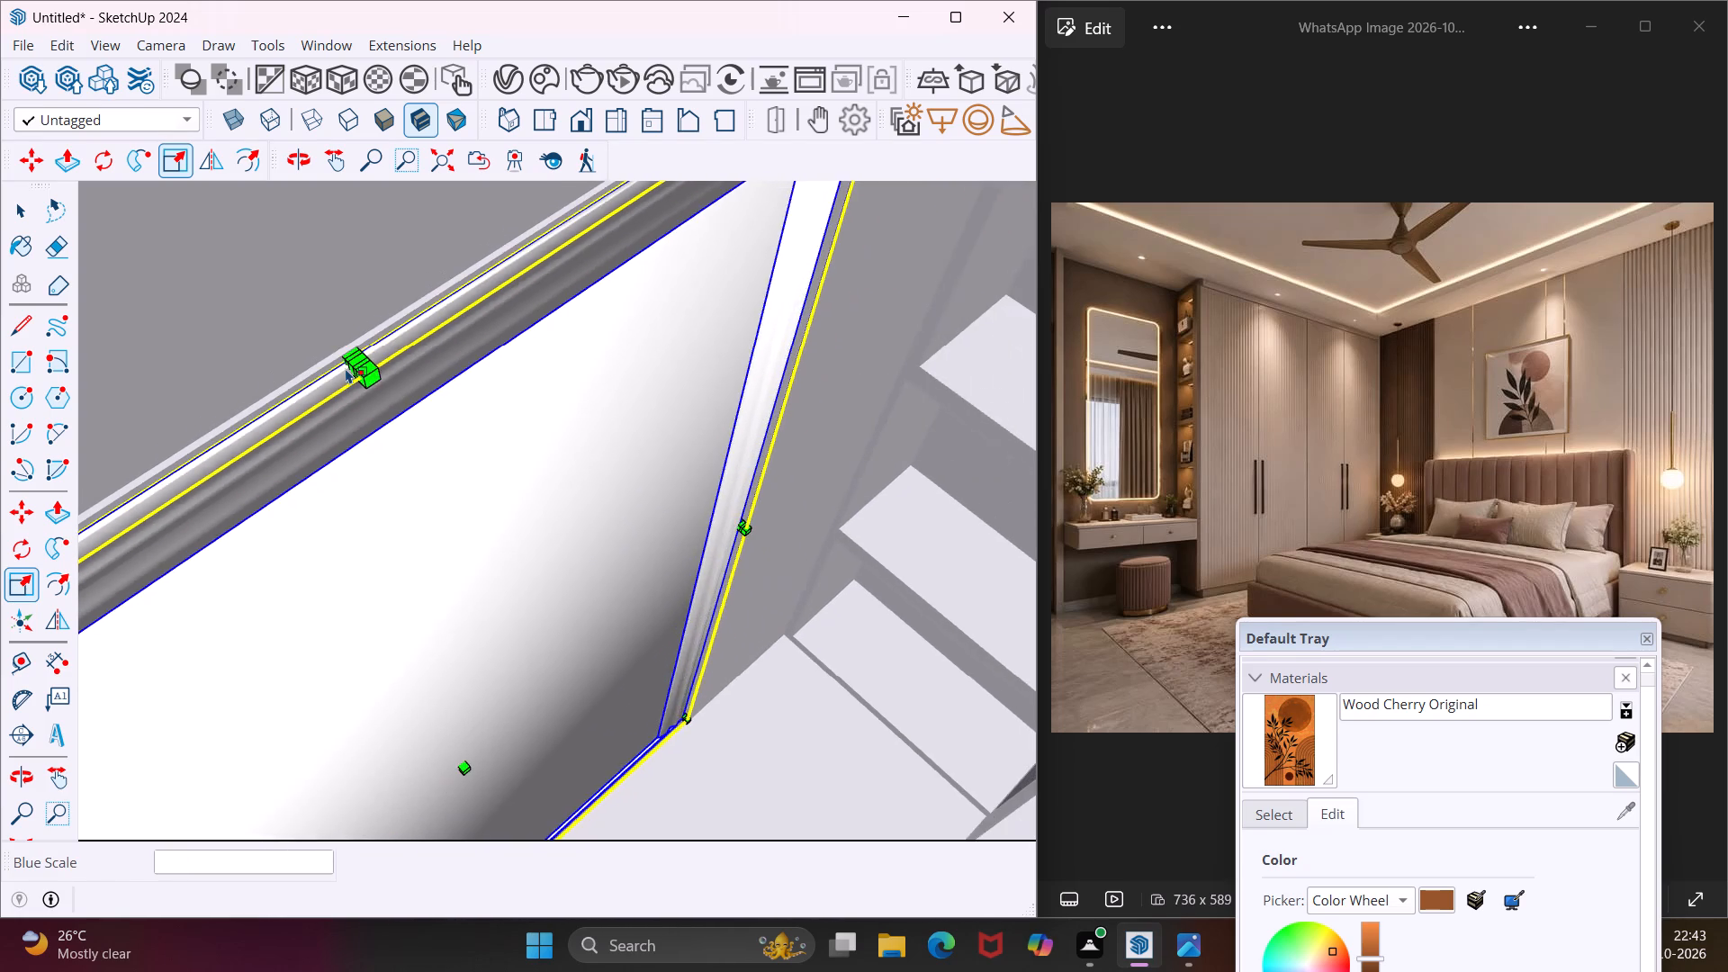
pyautogui.scroll(-17, 346, 368)
pyautogui.moveTo(294, 565); pyautogui.dragTo(279, 532, button='middle')
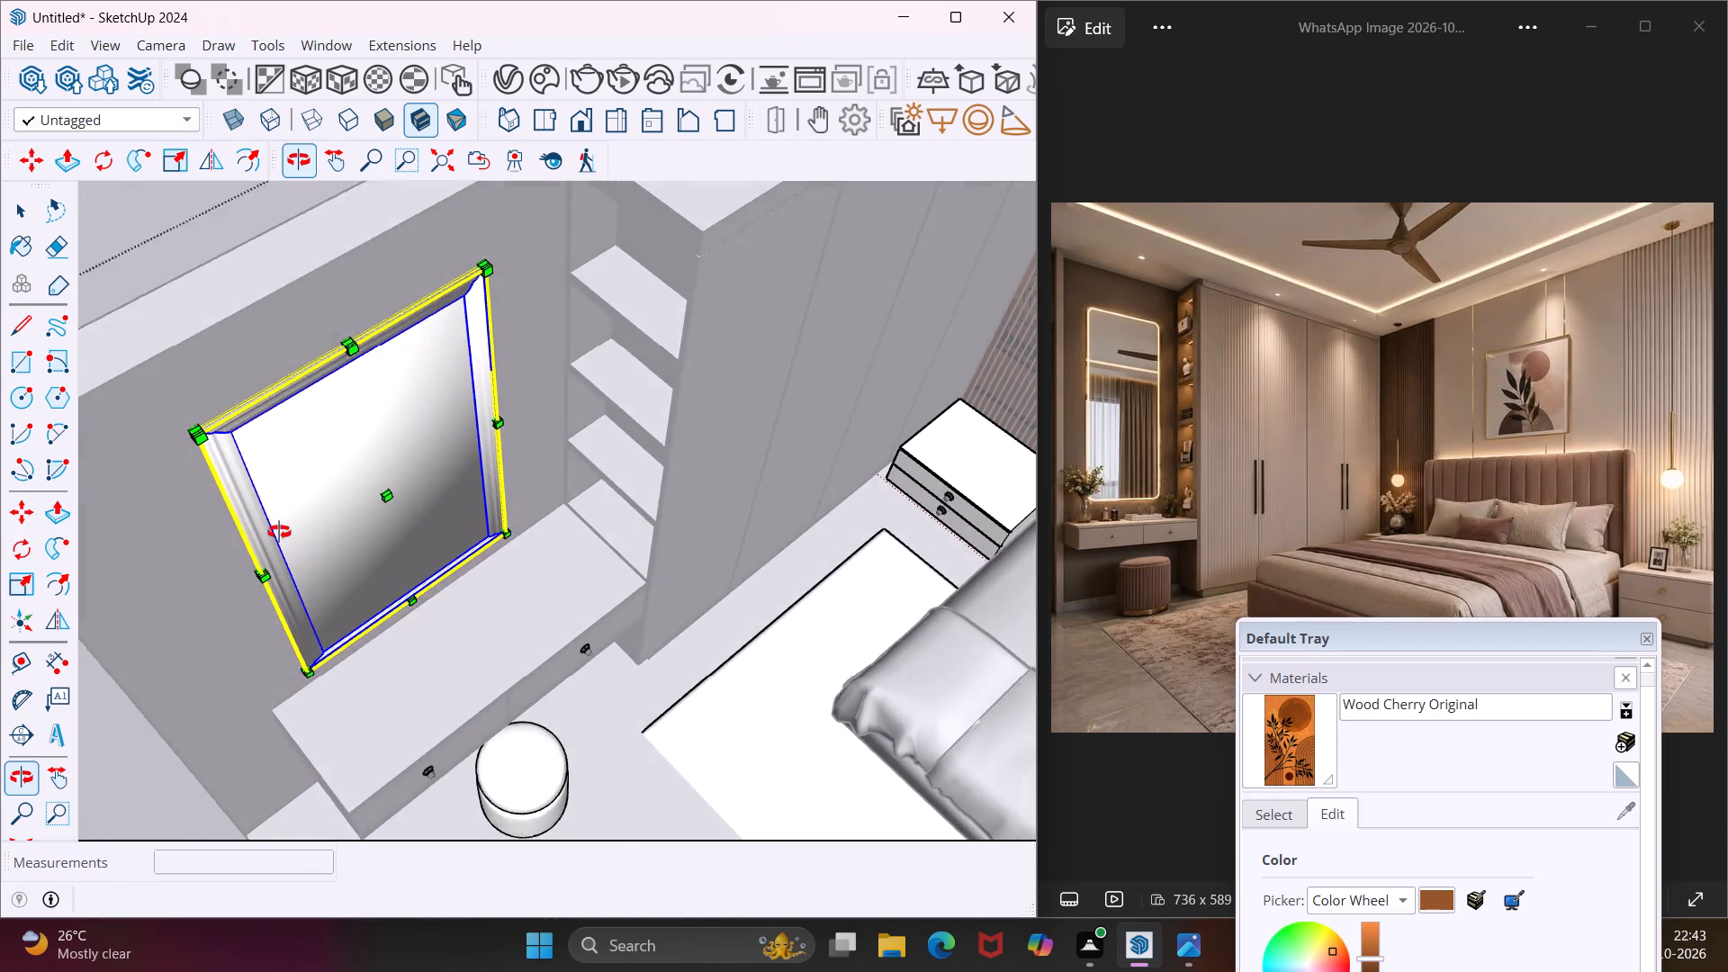
pyautogui.moveTo(279, 532); pyautogui.dragTo(411, 366, button='middle')
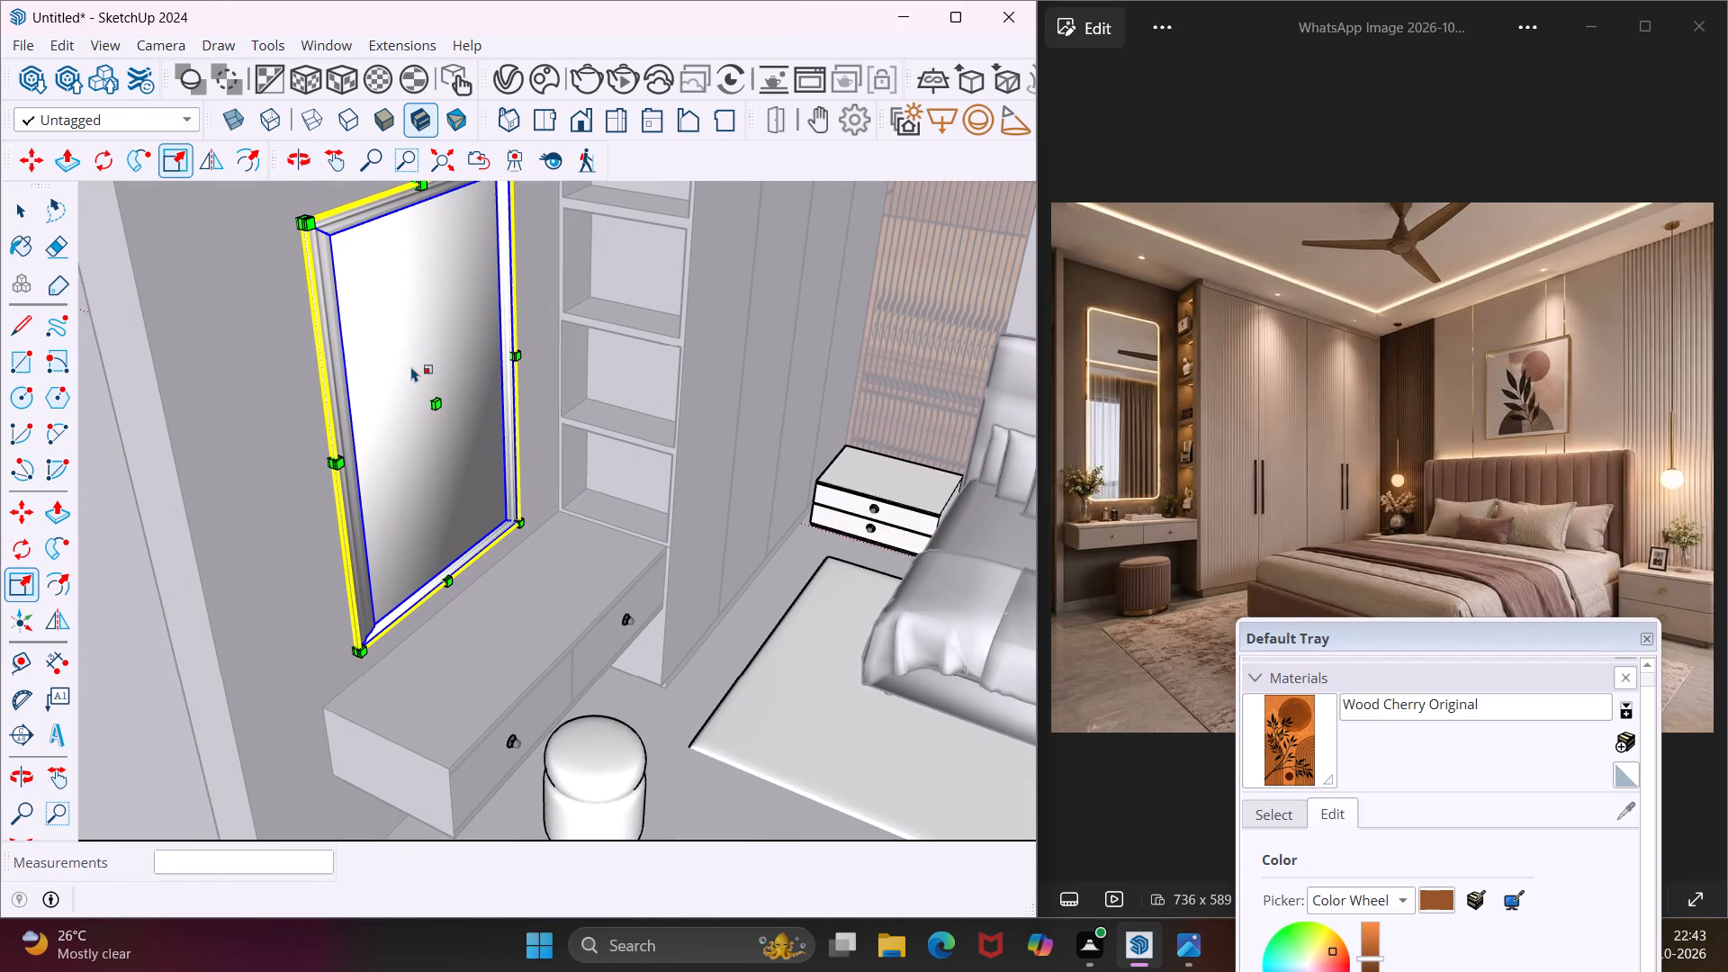
pyautogui.press('Escape')
pyautogui.press('space')
# Reopen the furniture group, select the small animal figurine outside the room, and move it about 11' 5 13/16" onto the lowest open shelf beside the vanity.
pyautogui.scroll(-4, 407, 398)
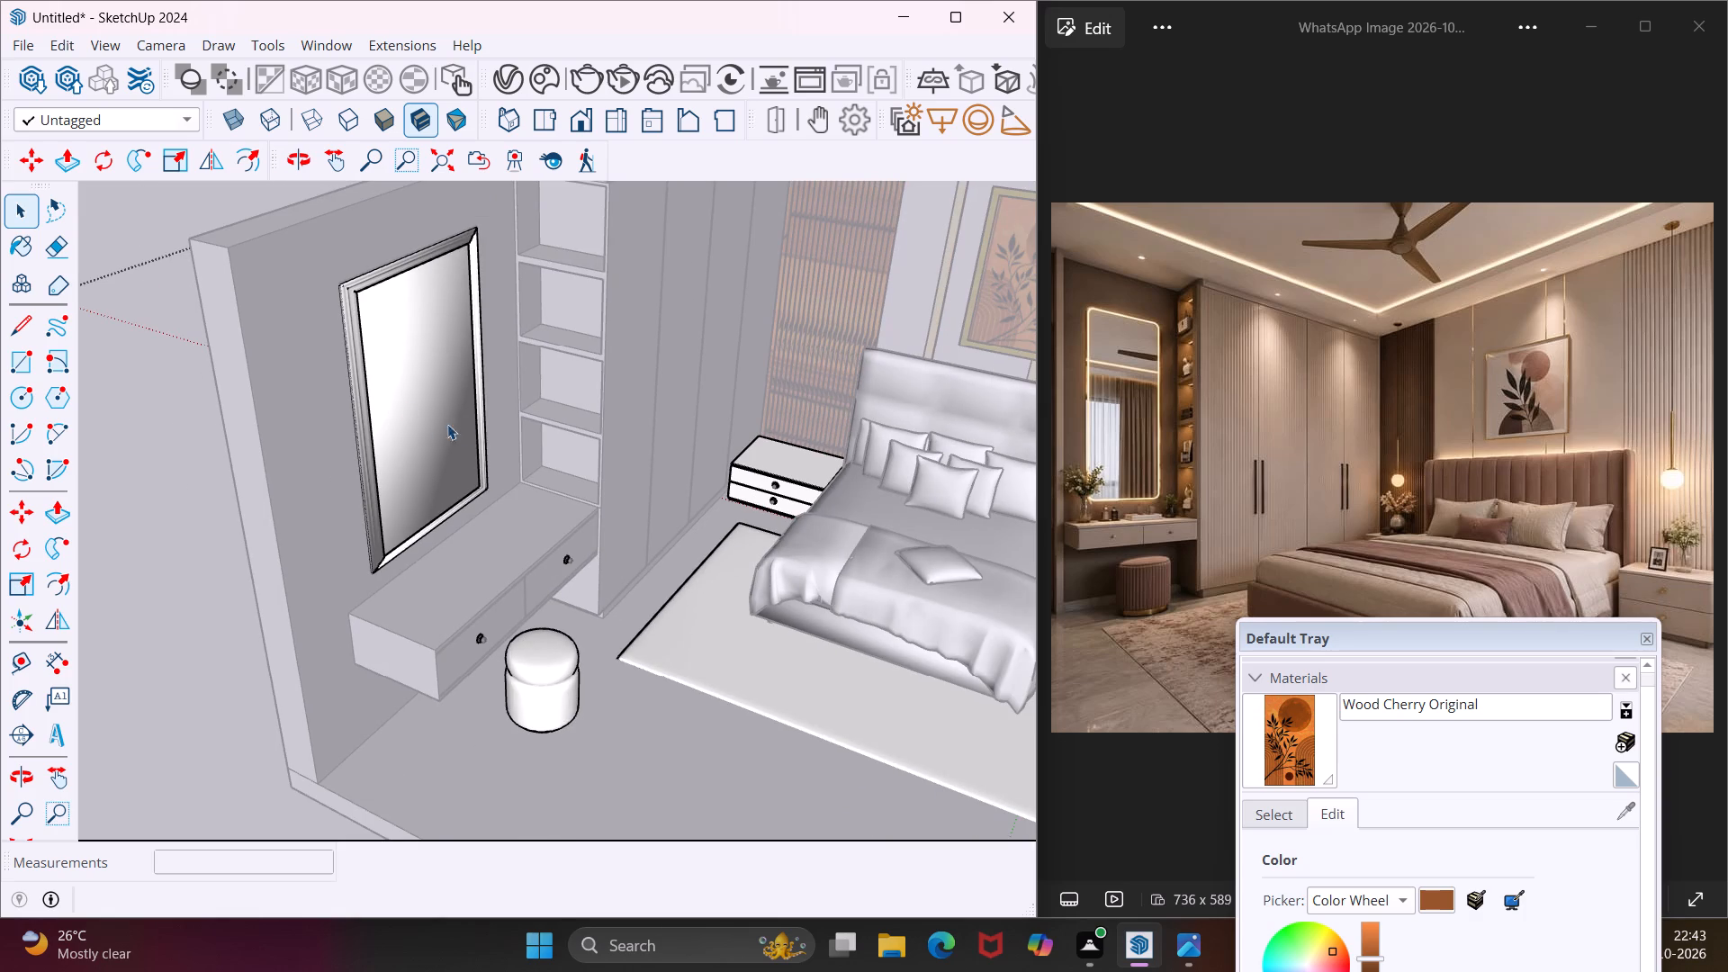
pyautogui.scroll(-6, 364, 552)
pyautogui.doubleClick(232, 624)
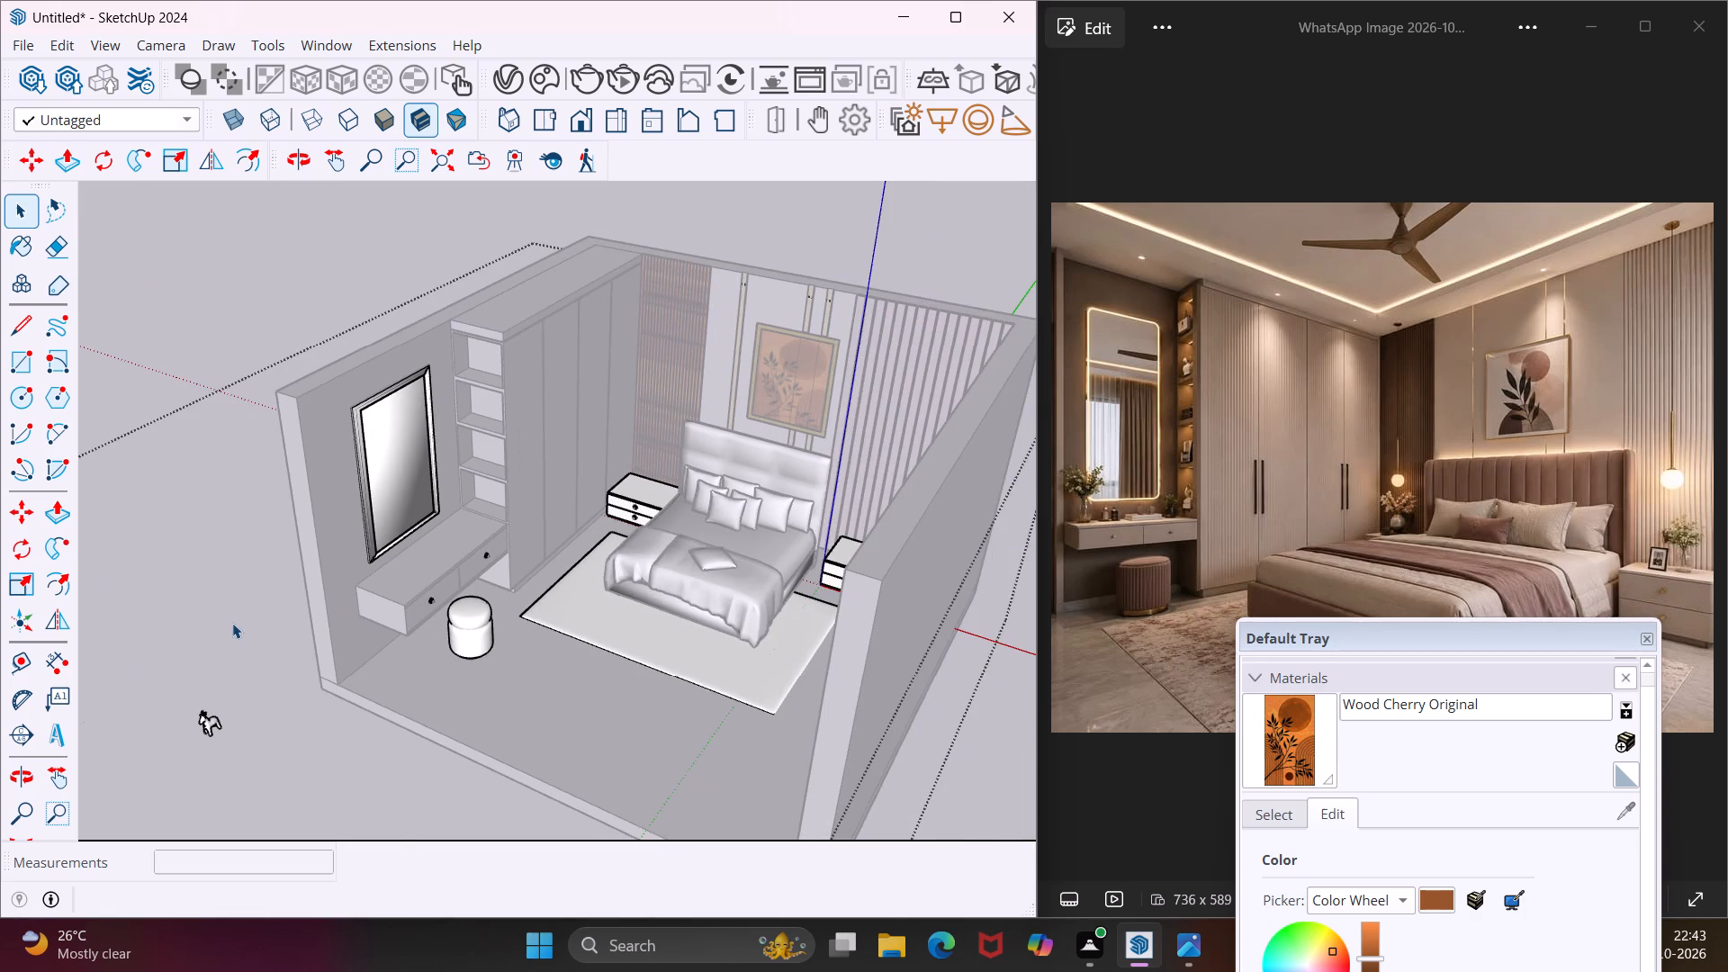
pyautogui.click(202, 729)
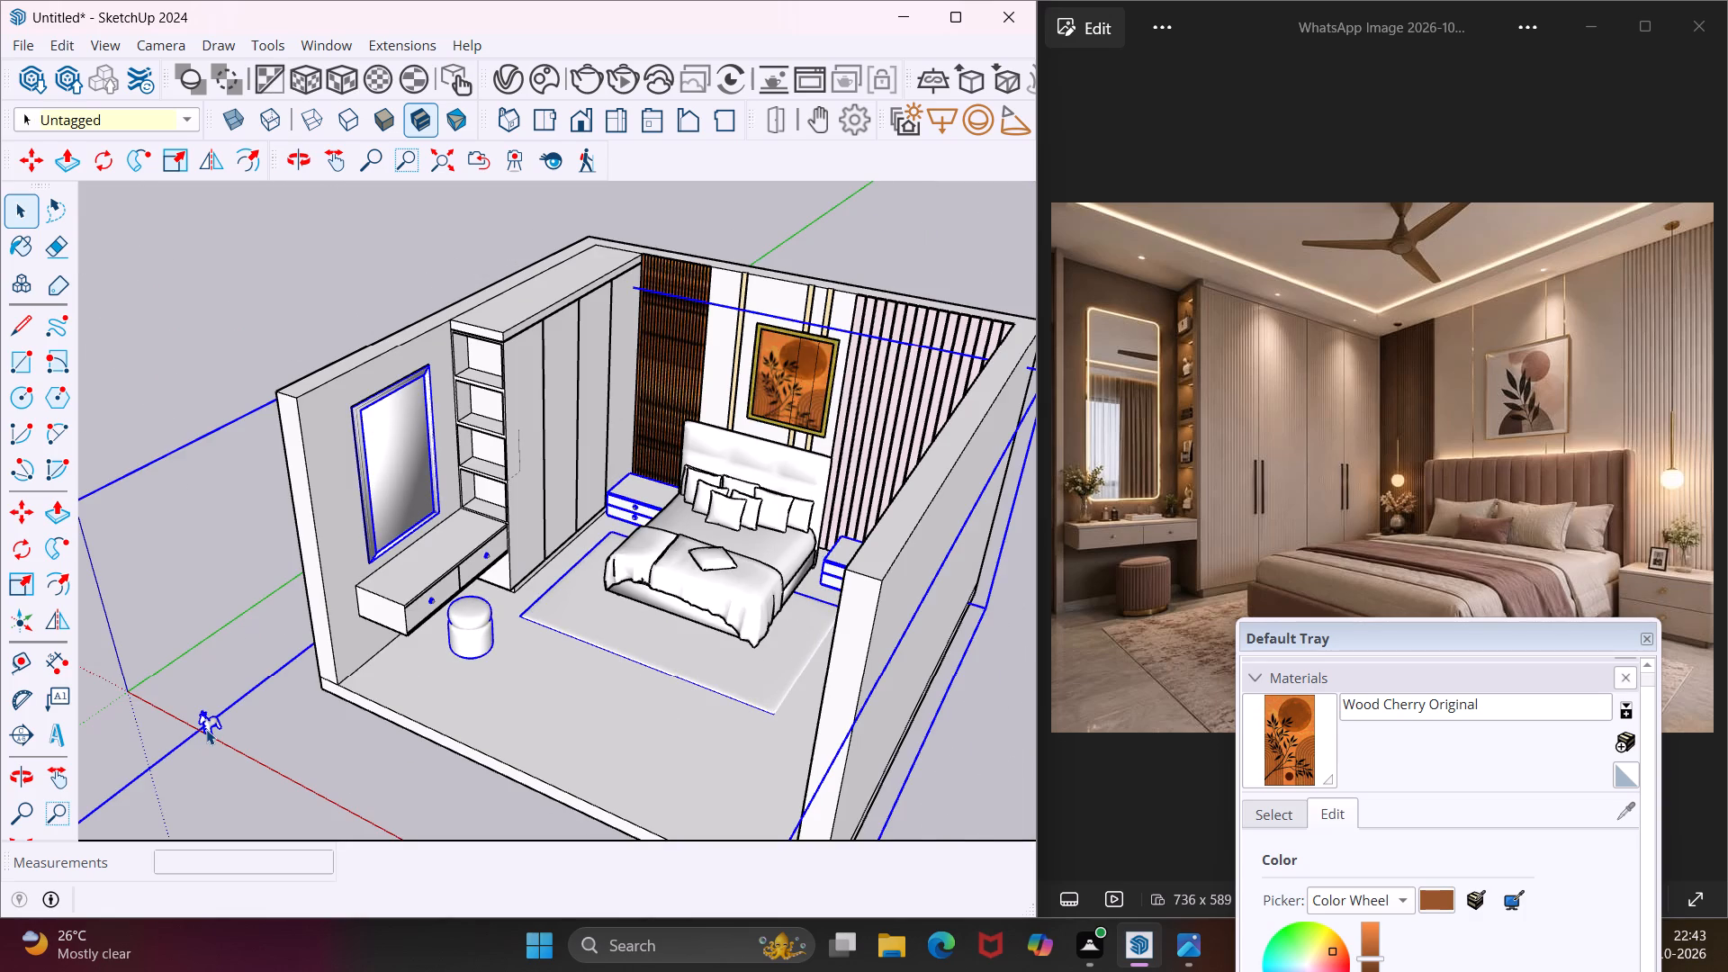
pyautogui.scroll(3, 205, 732)
pyautogui.click(204, 732)
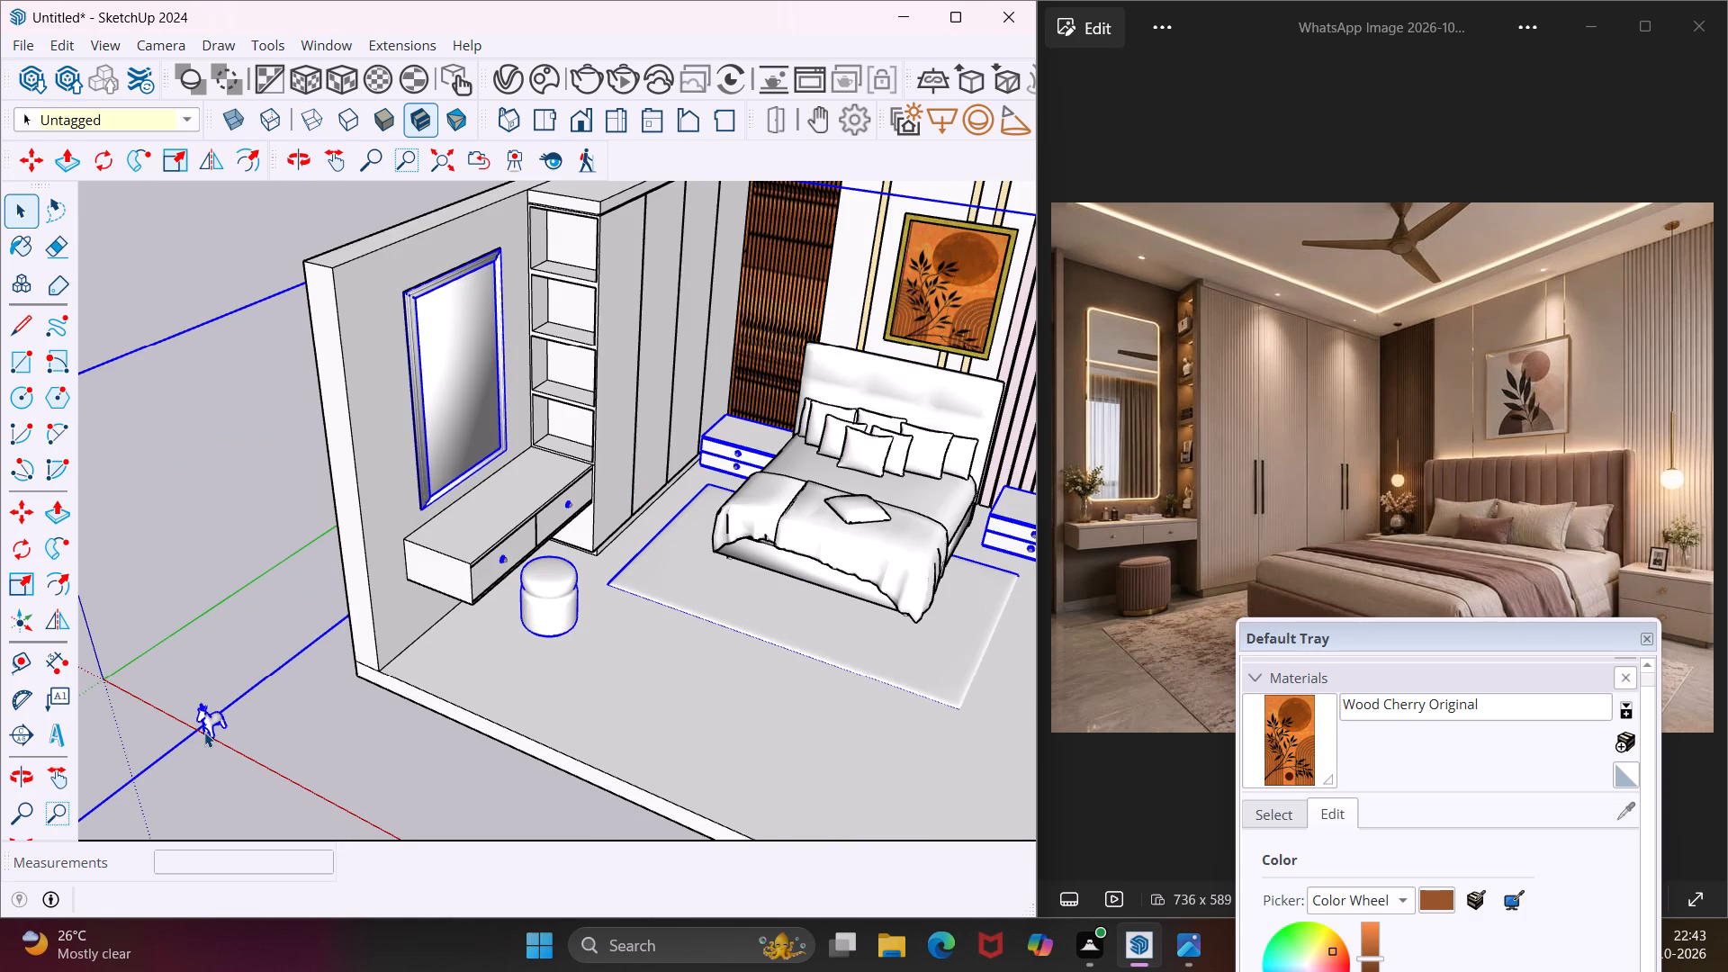
pyautogui.scroll(1, 203, 732)
pyautogui.moveTo(271, 661); pyautogui.dragTo(172, 777)
pyautogui.tripleClick(210, 732)
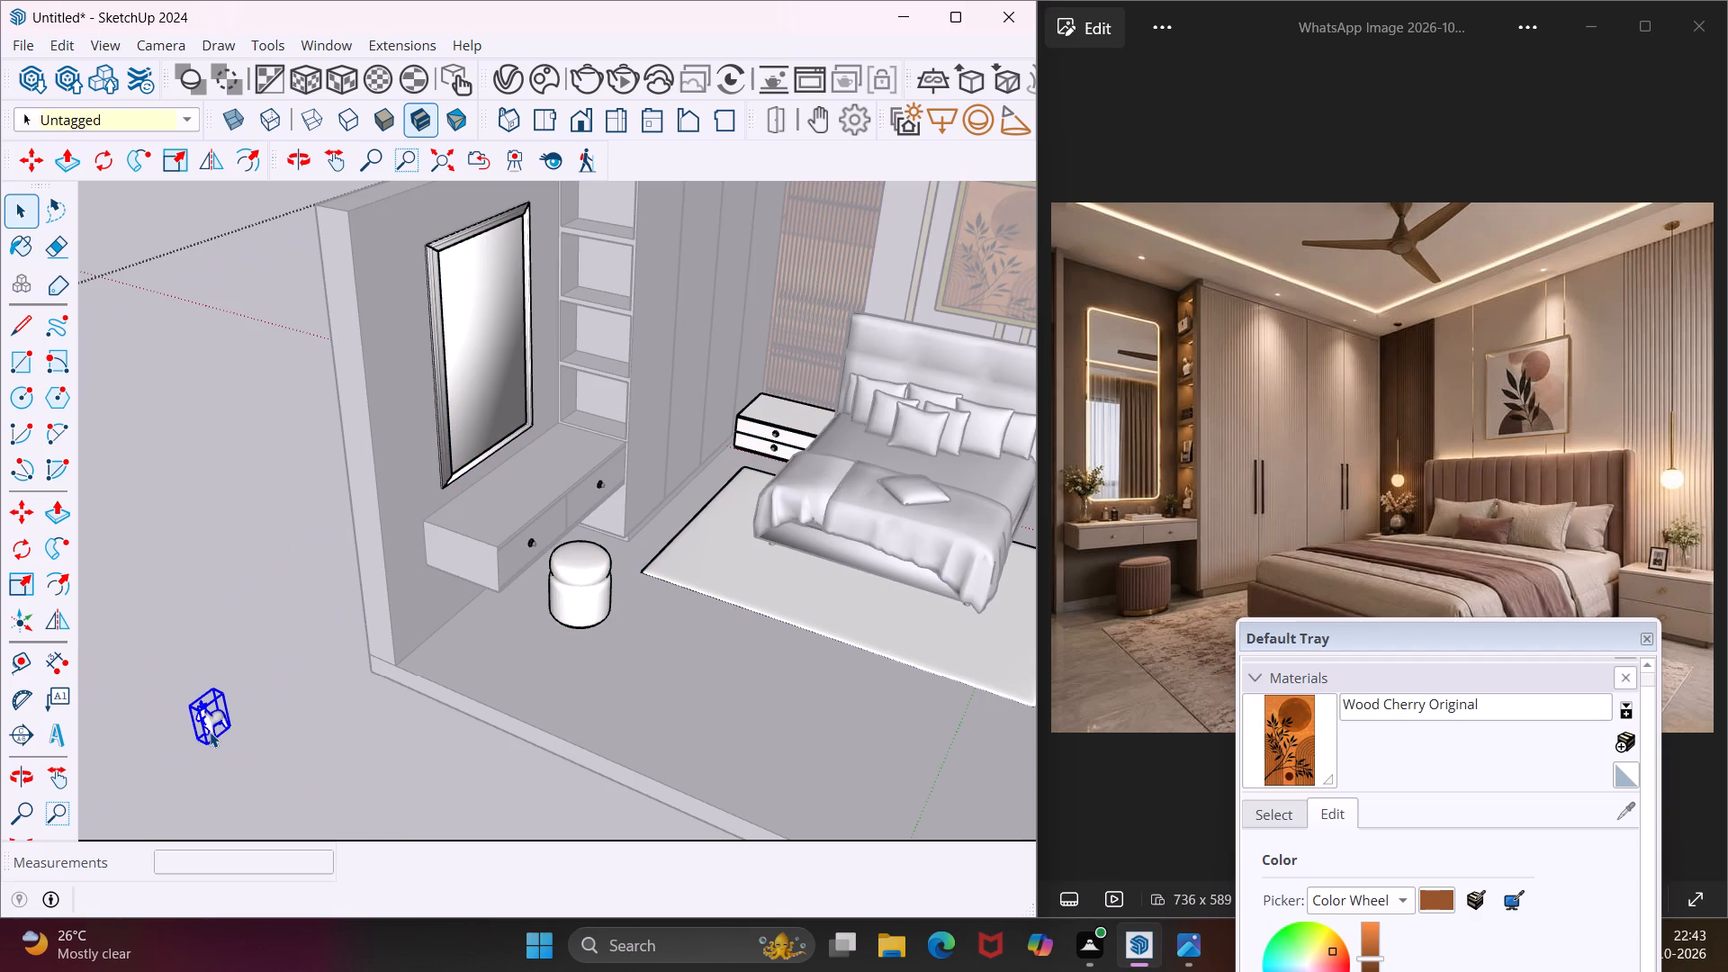
pyautogui.press('m')
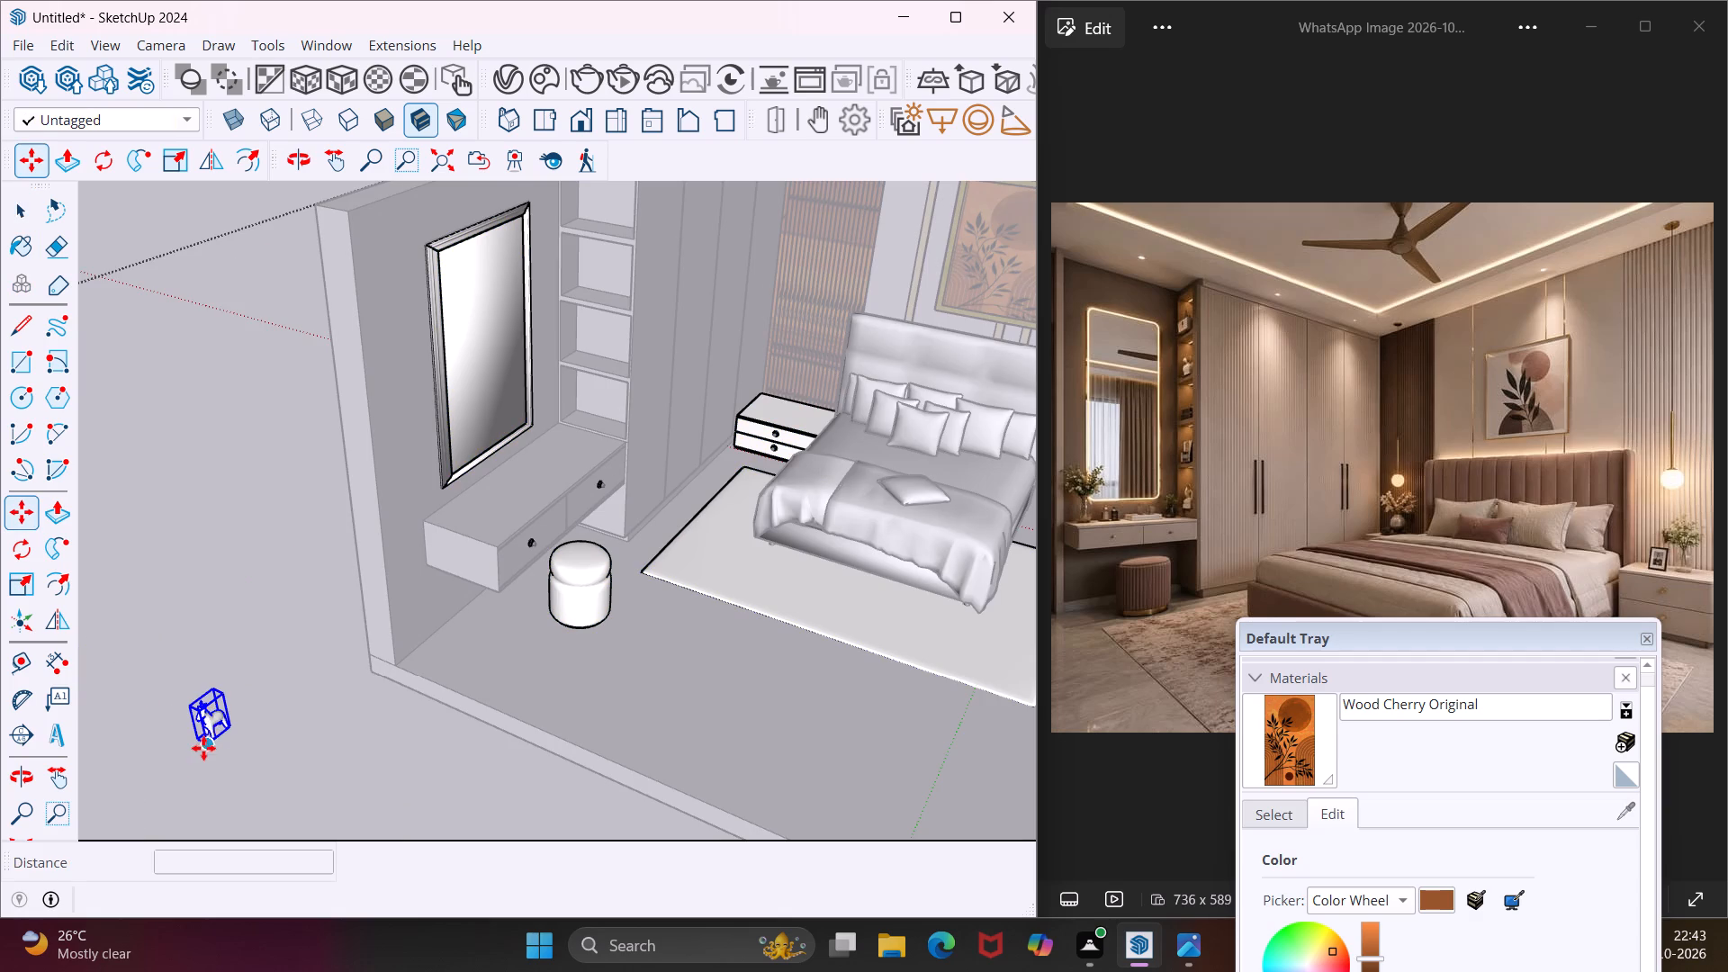
pyautogui.scroll(9, 202, 750)
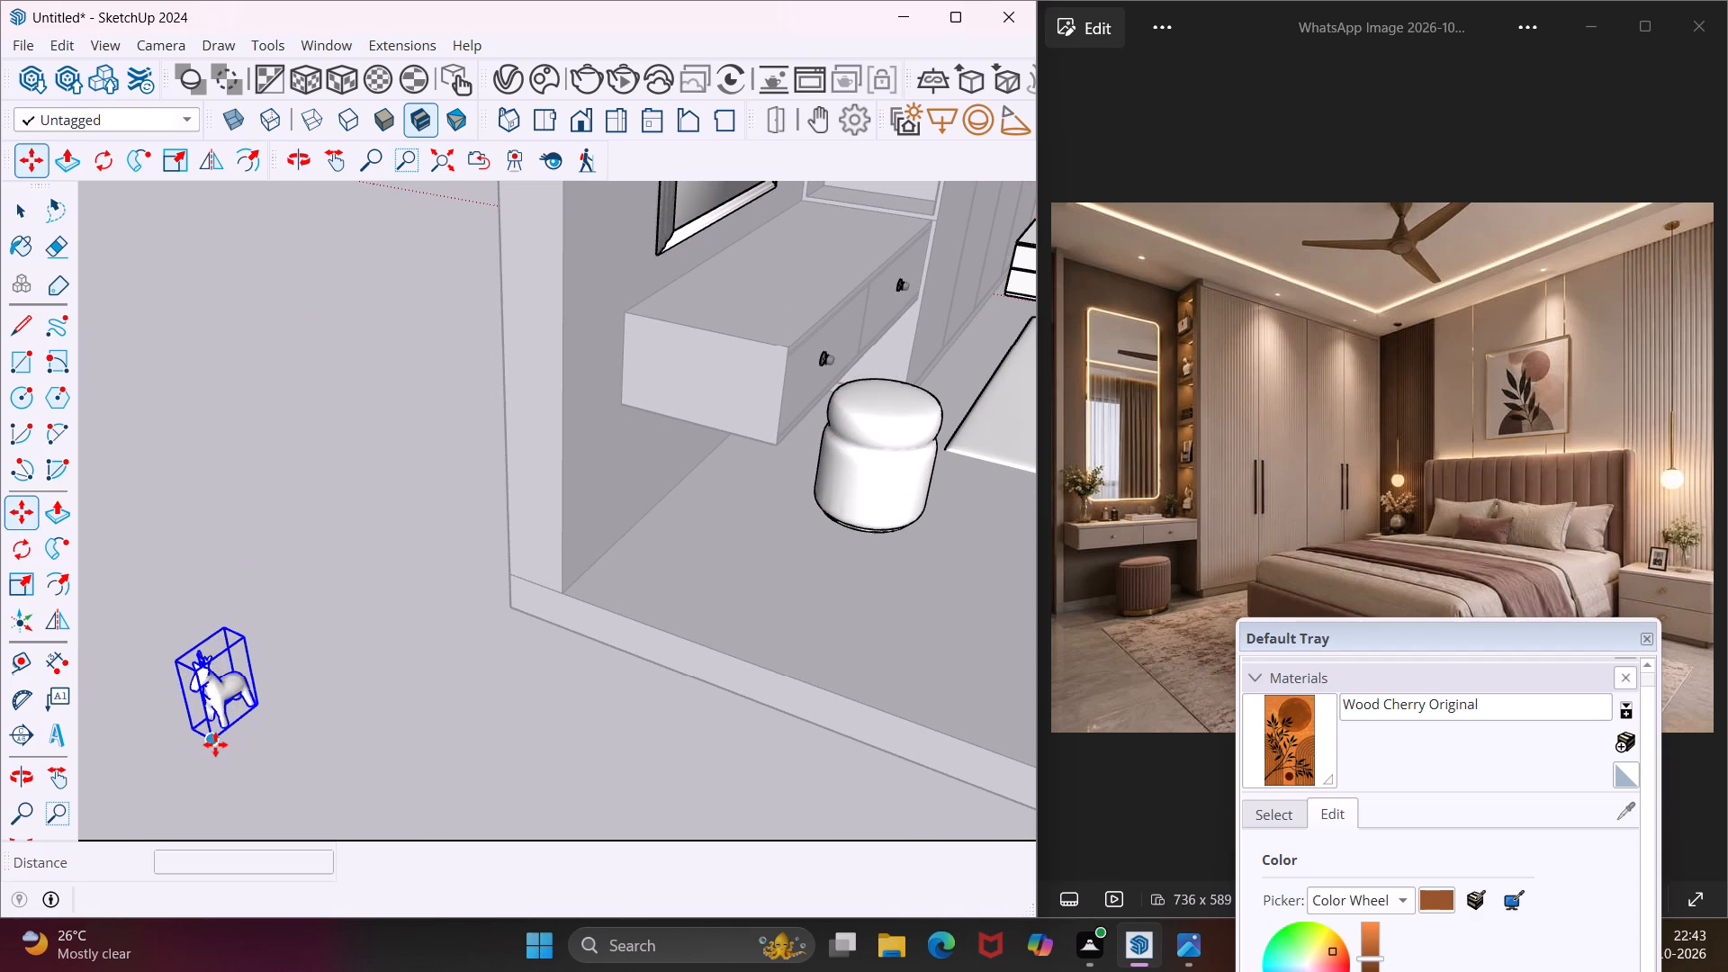
pyautogui.click(215, 744)
pyautogui.scroll(-11, 215, 744)
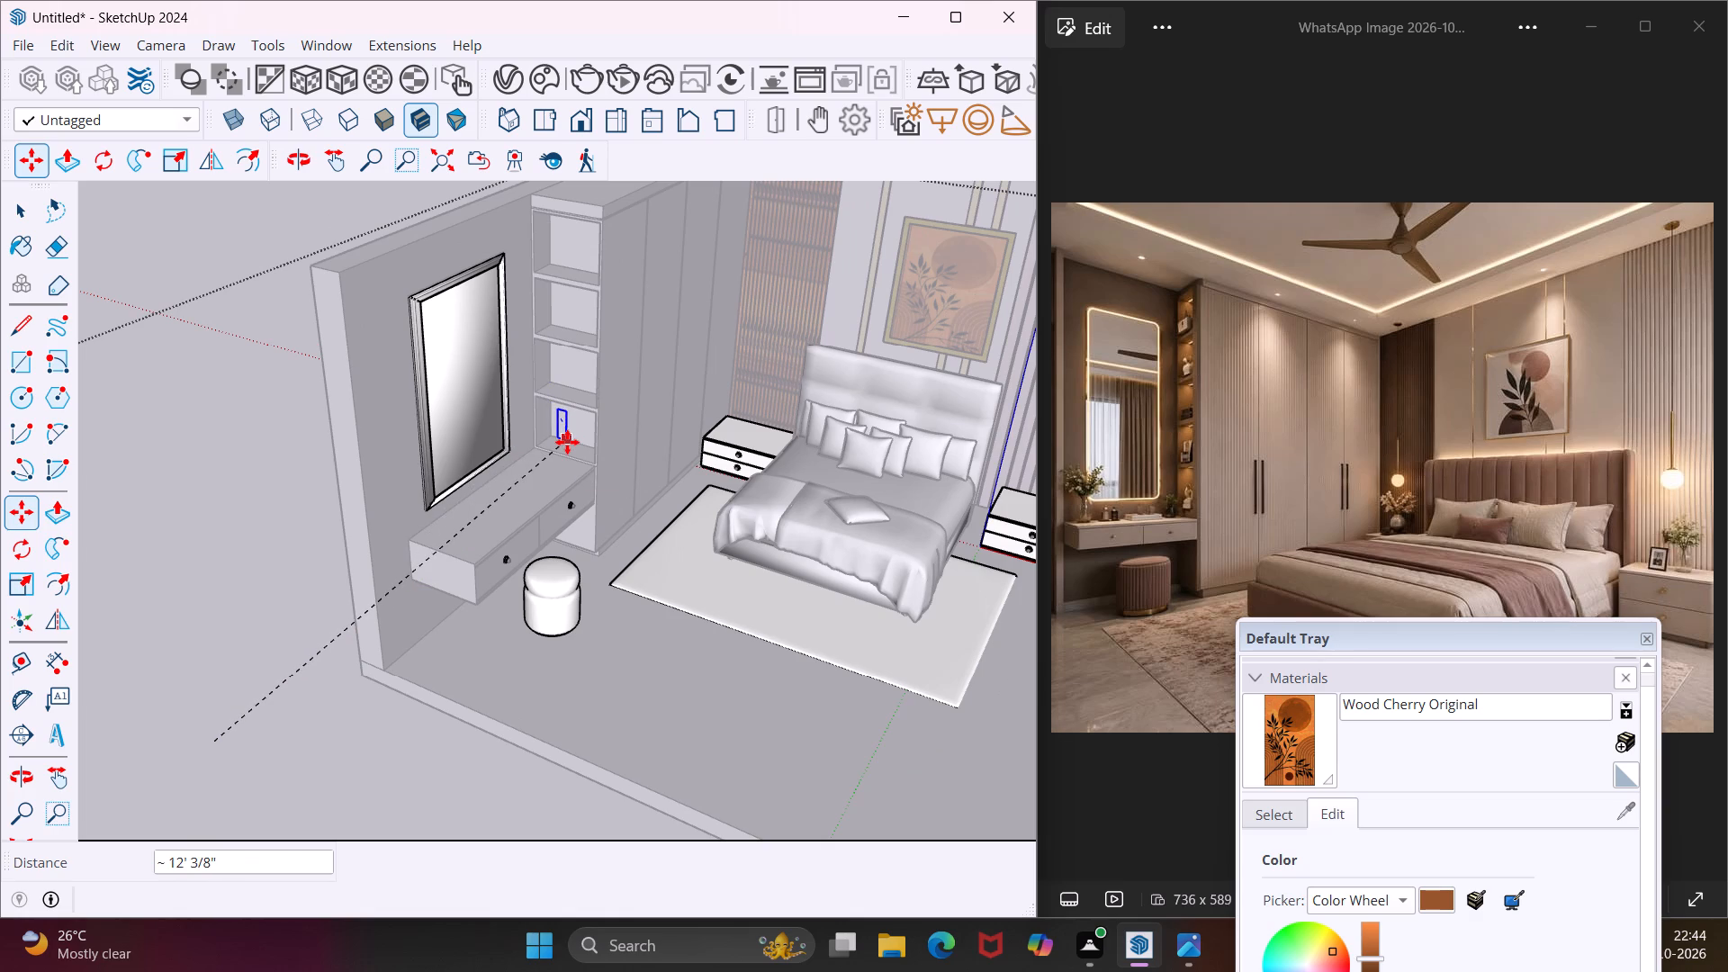
pyautogui.scroll(10, 567, 442)
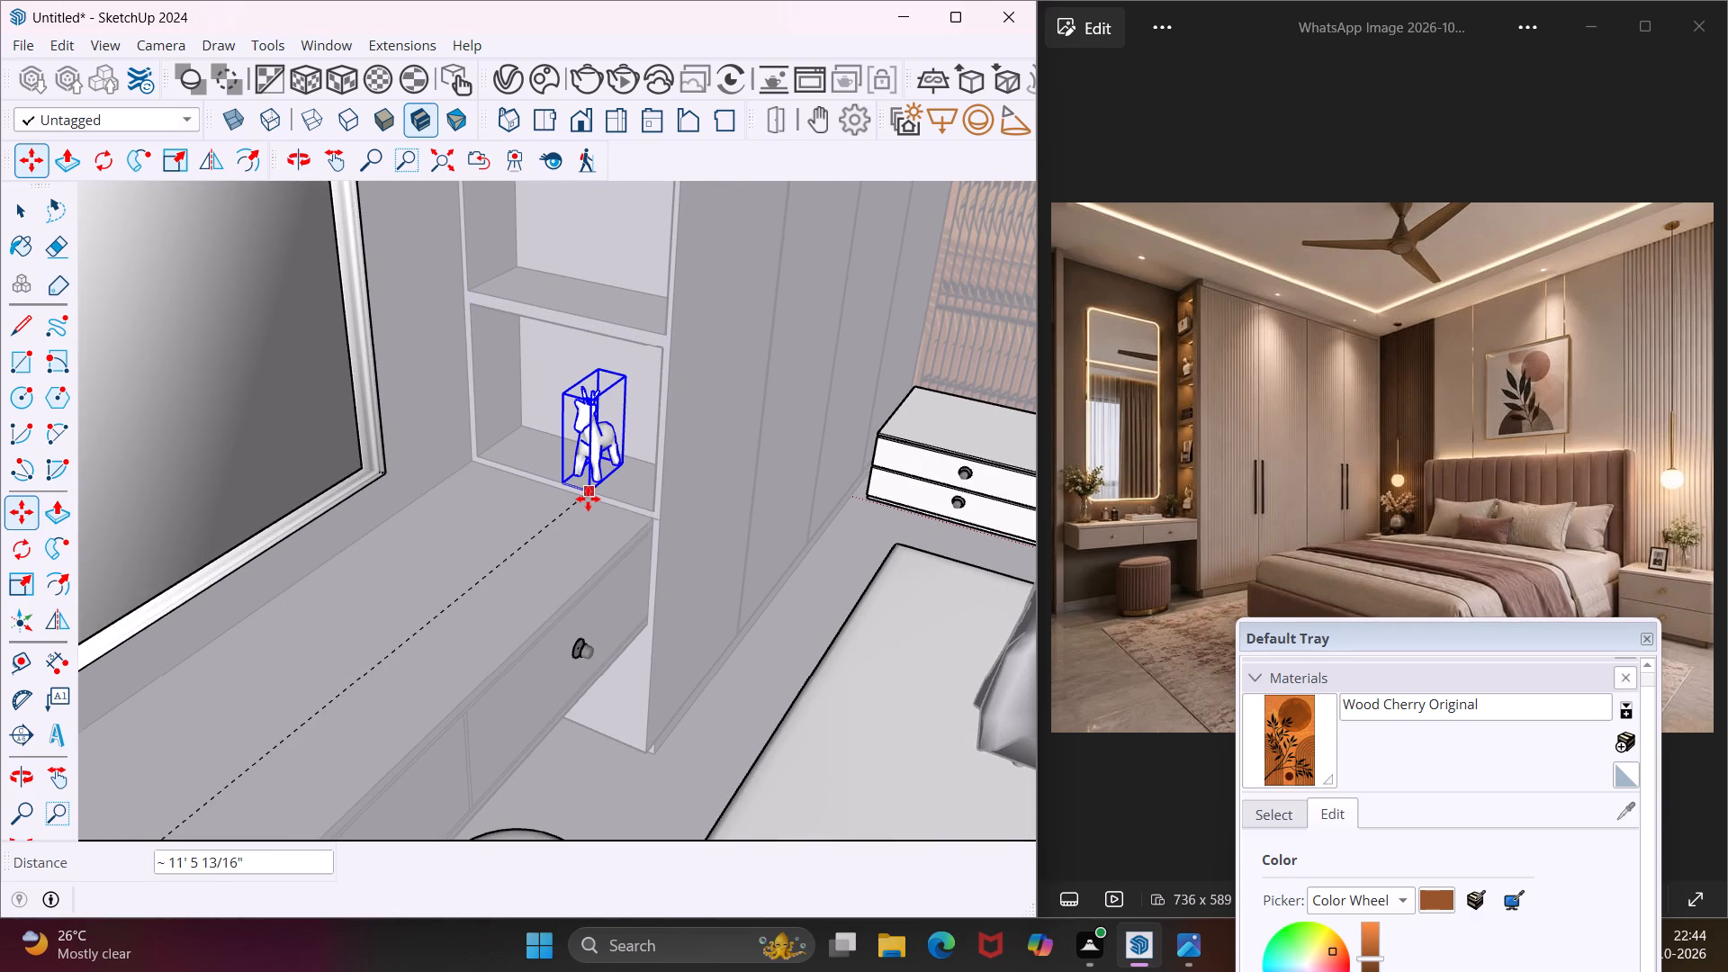
pyautogui.click(588, 498)
pyautogui.scroll(-10, 588, 417)
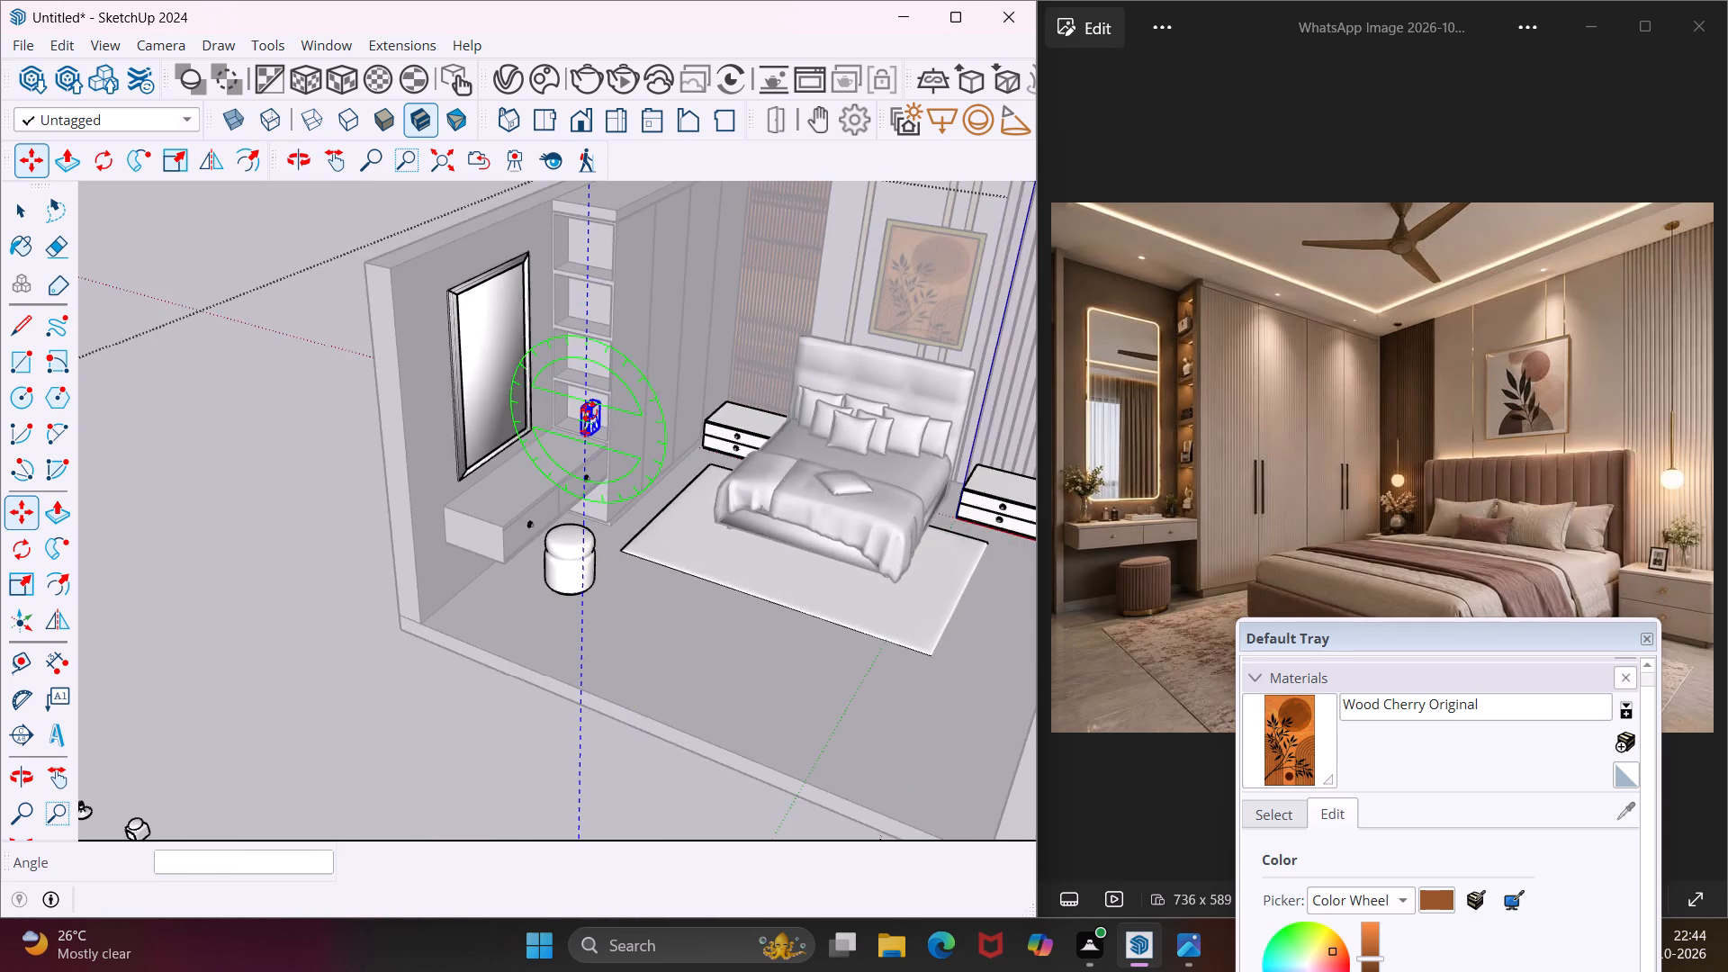
pyautogui.scroll(-11, 589, 411)
pyautogui.press('Escape')
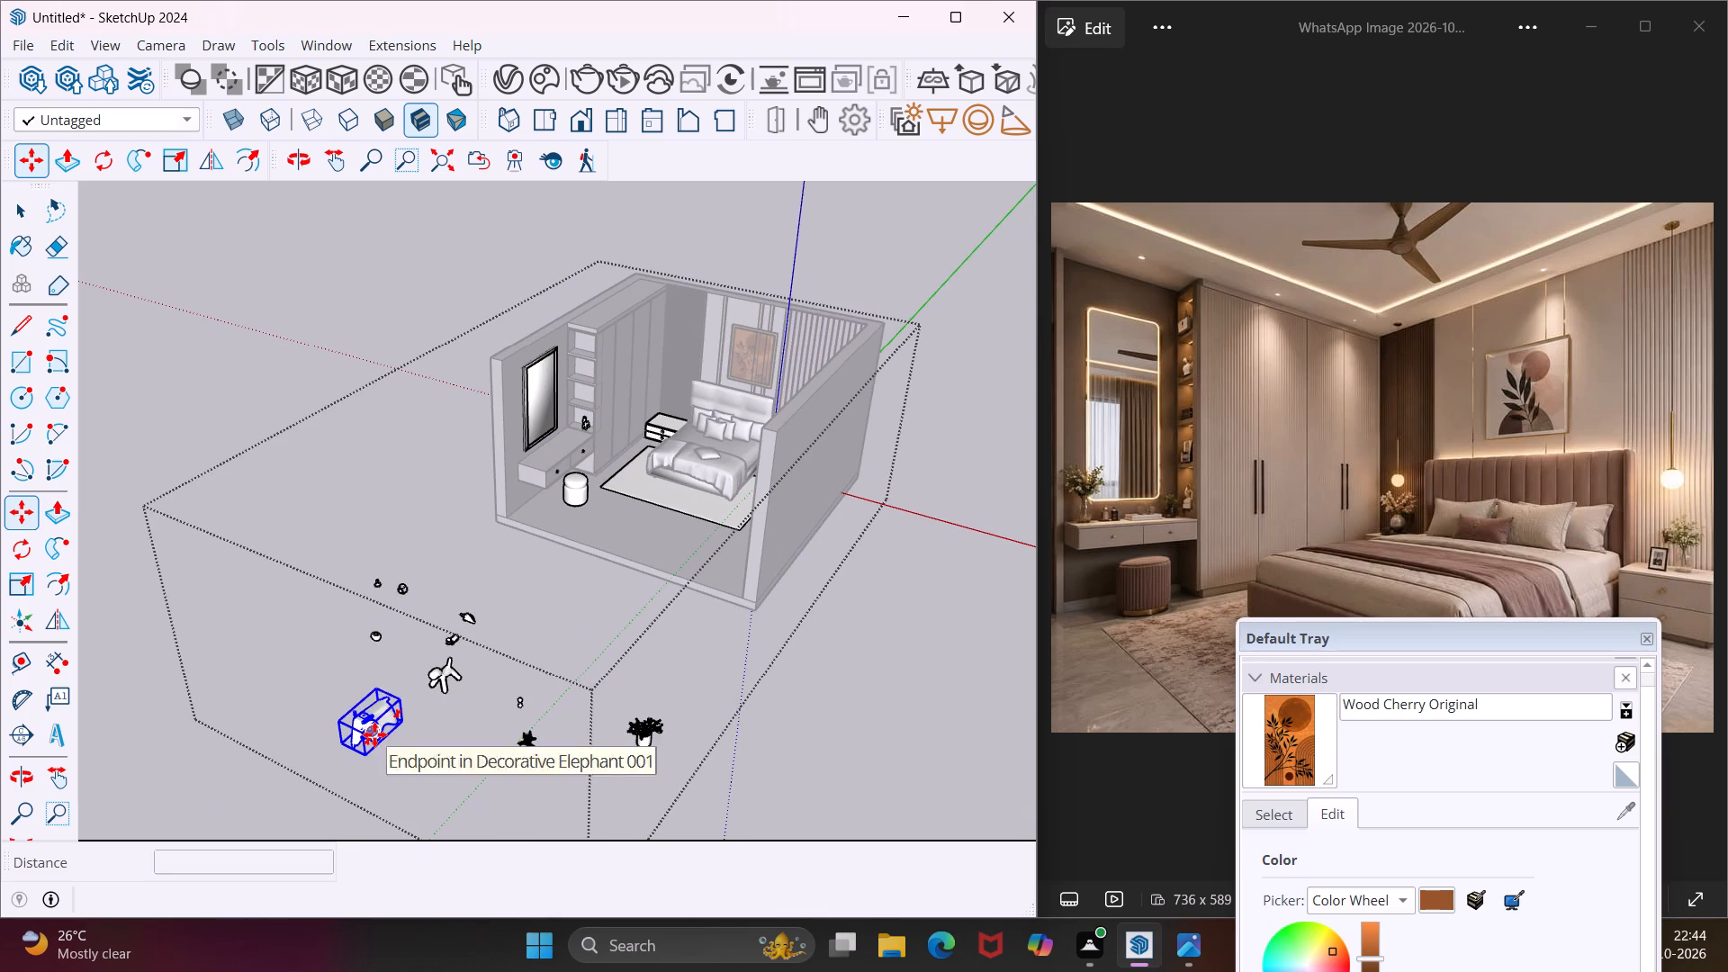
# Move the decorative elephant about 27' 6 15/16" from outside the room onto the top open shelf beside the wardrobe.
pyautogui.click(368, 756)
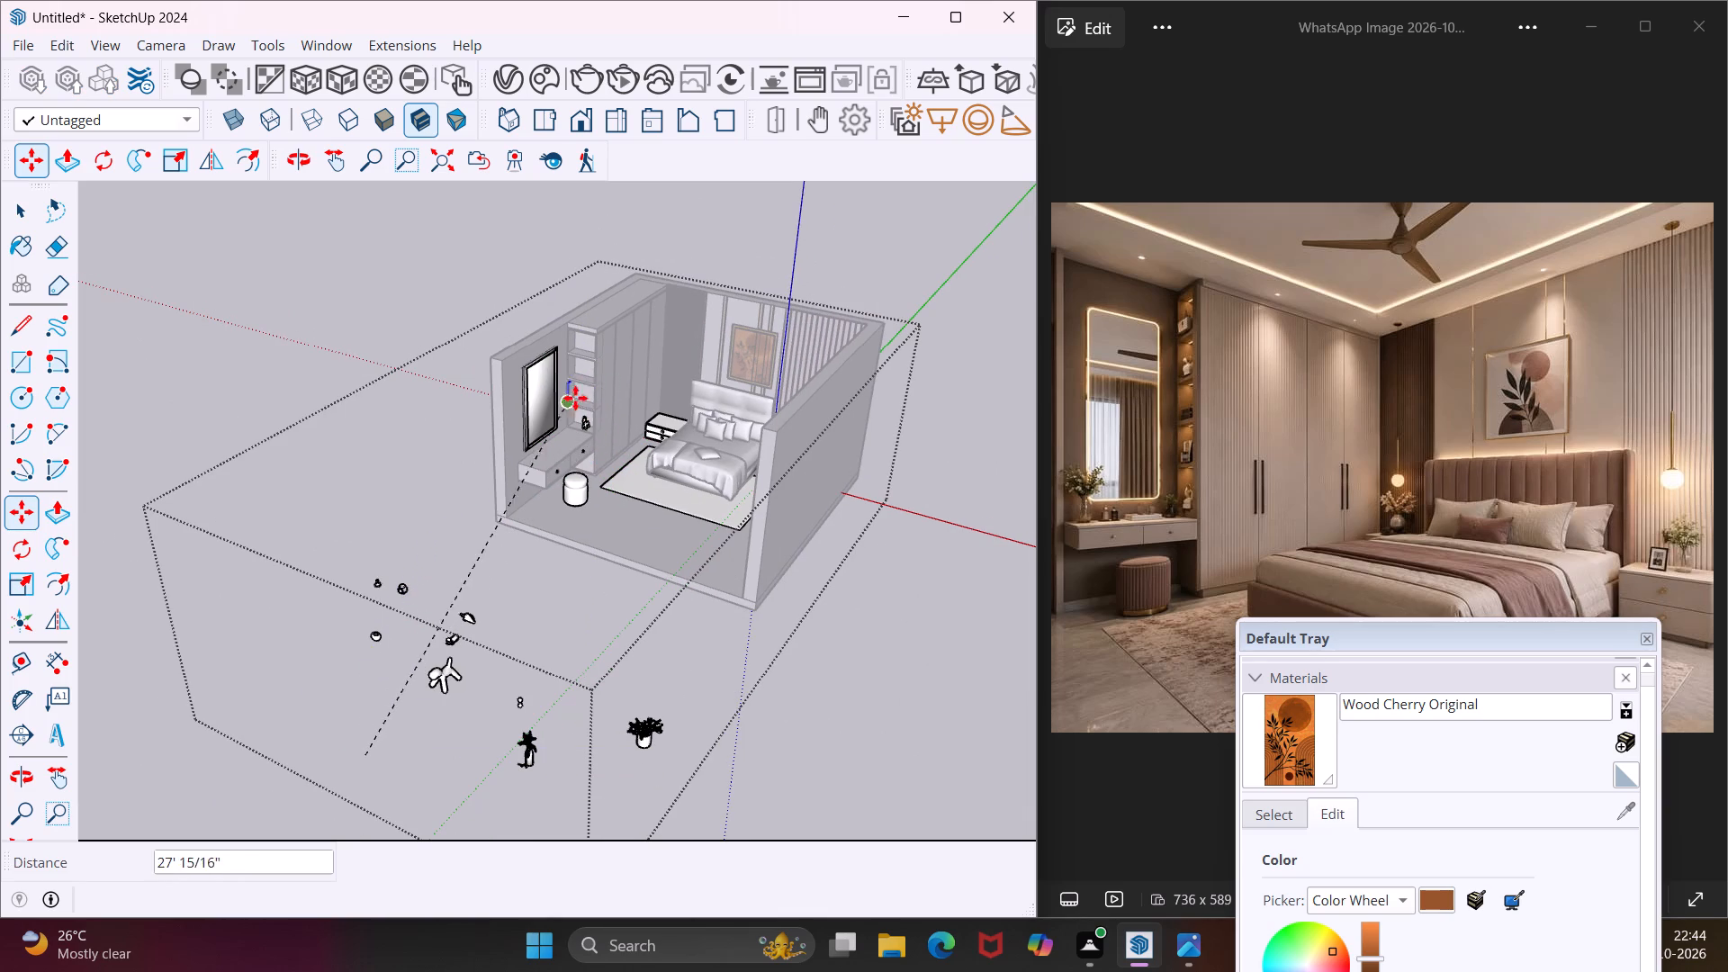
pyautogui.scroll(14, 580, 358)
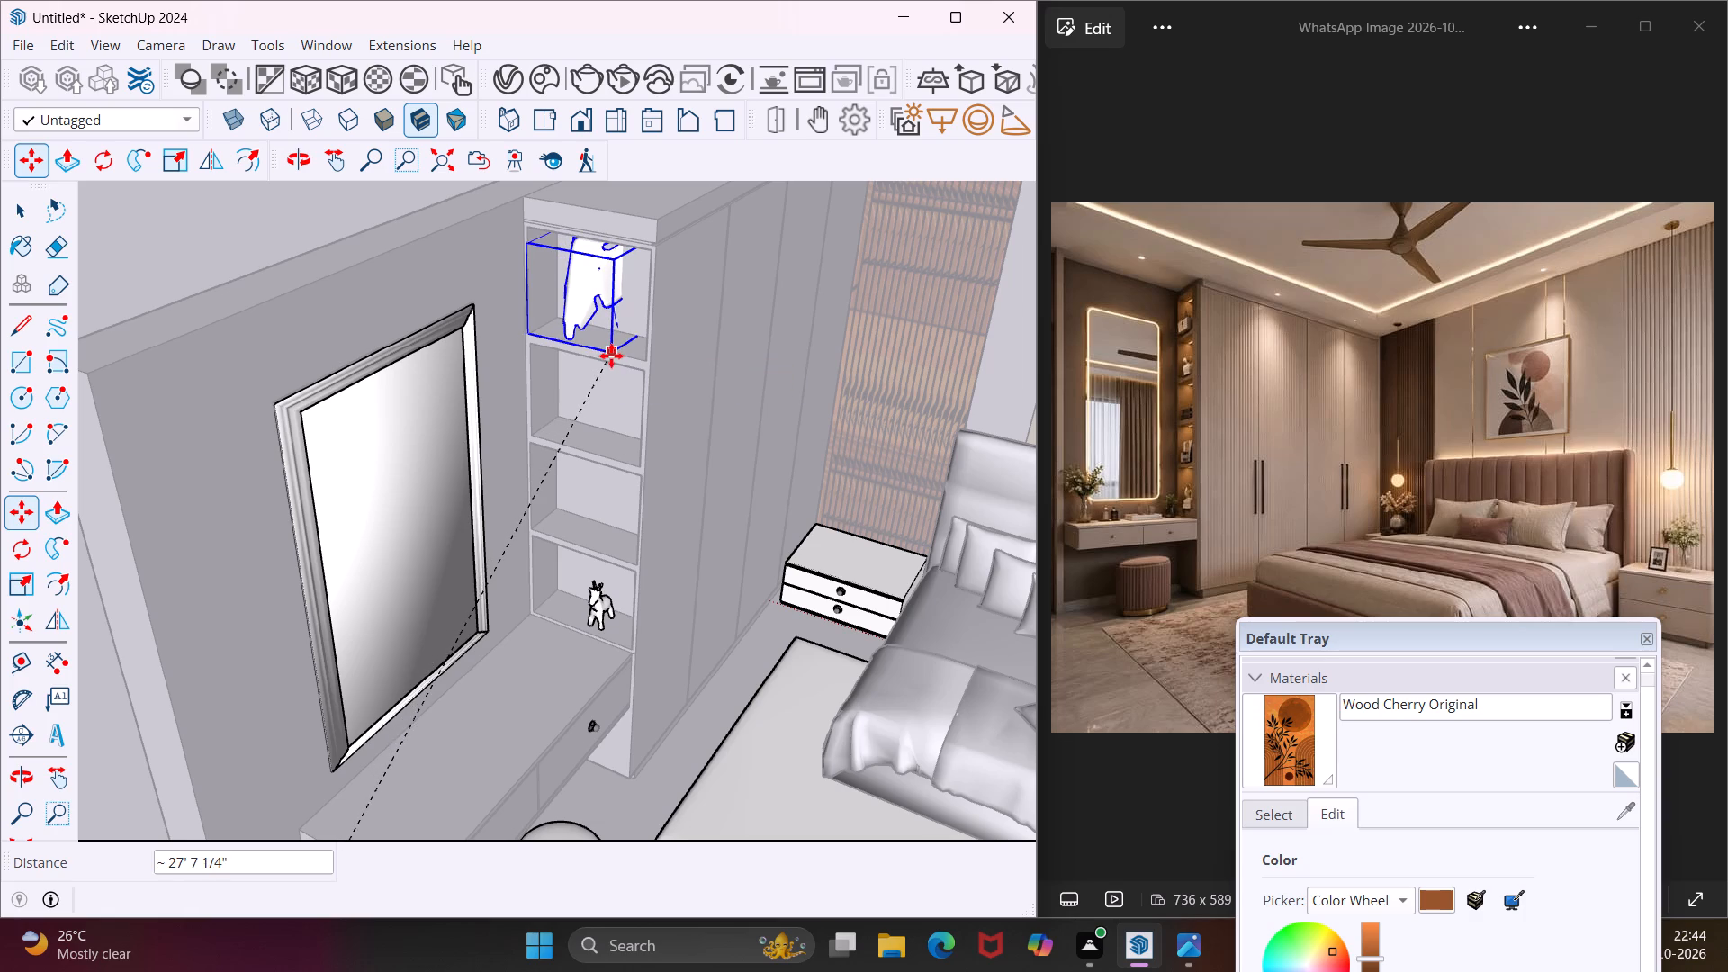
pyautogui.click(621, 360)
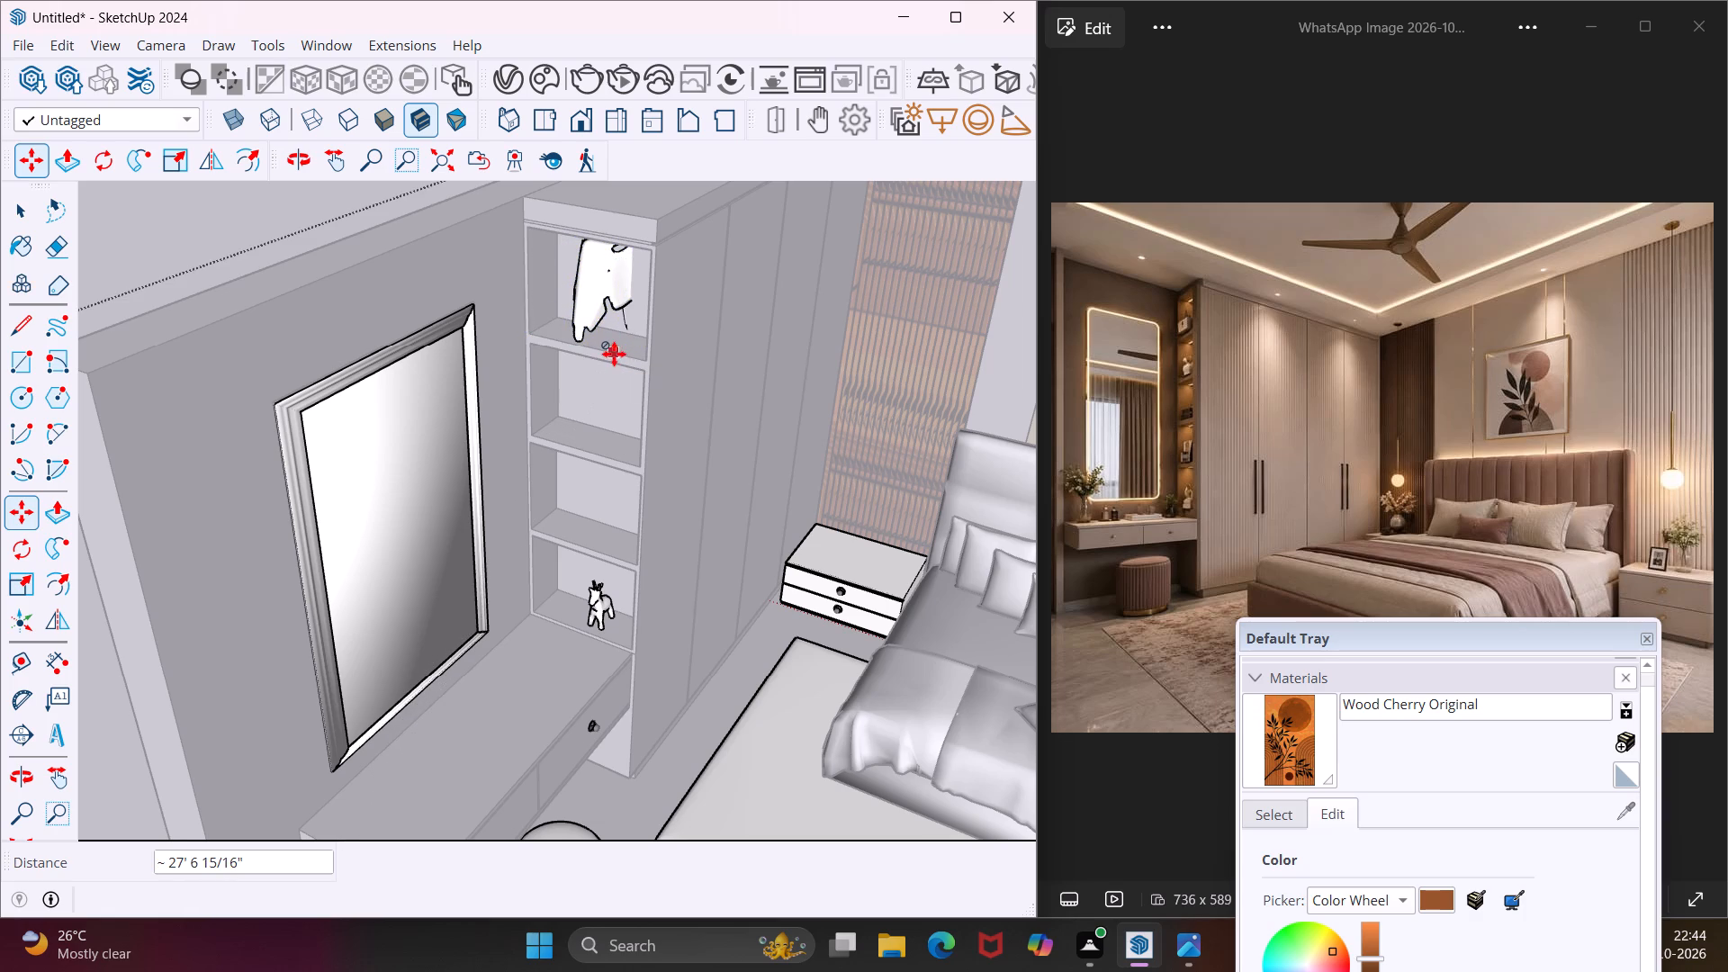
pyautogui.moveTo(614, 354); pyautogui.dragTo(578, 353, button='middle')
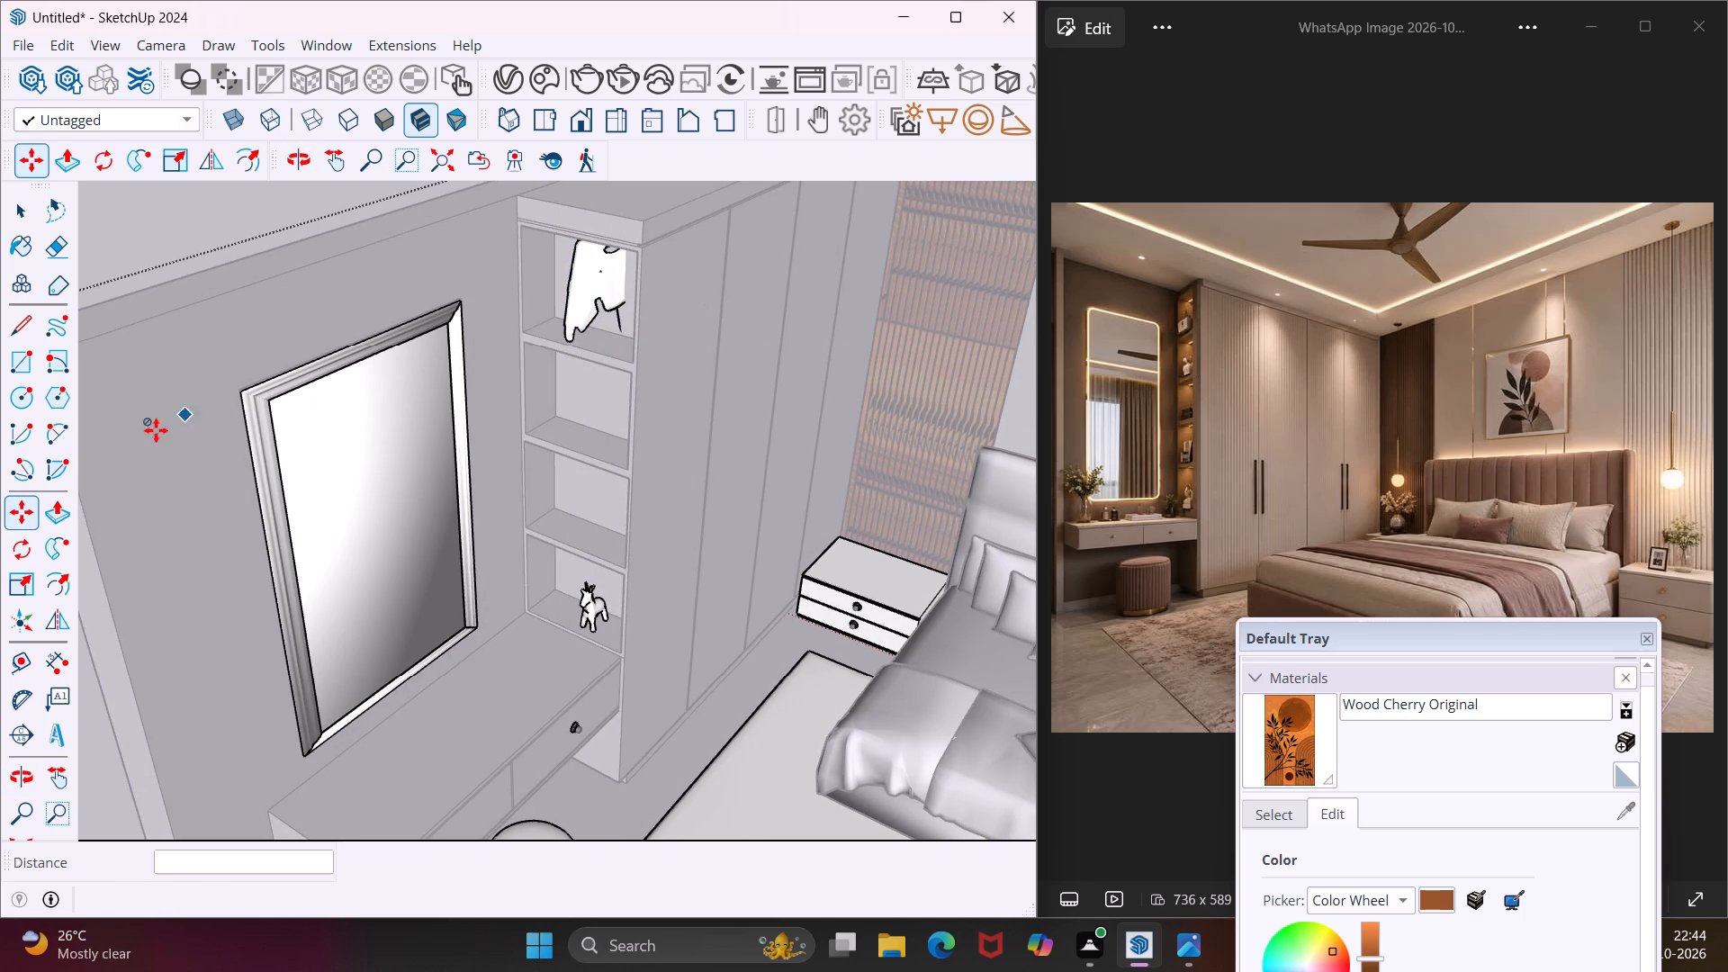
# Move the decorative elephant about 12' 11 3/4" off the top open shelf to the empty space outside the vanity wall.
pyautogui.click(575, 304)
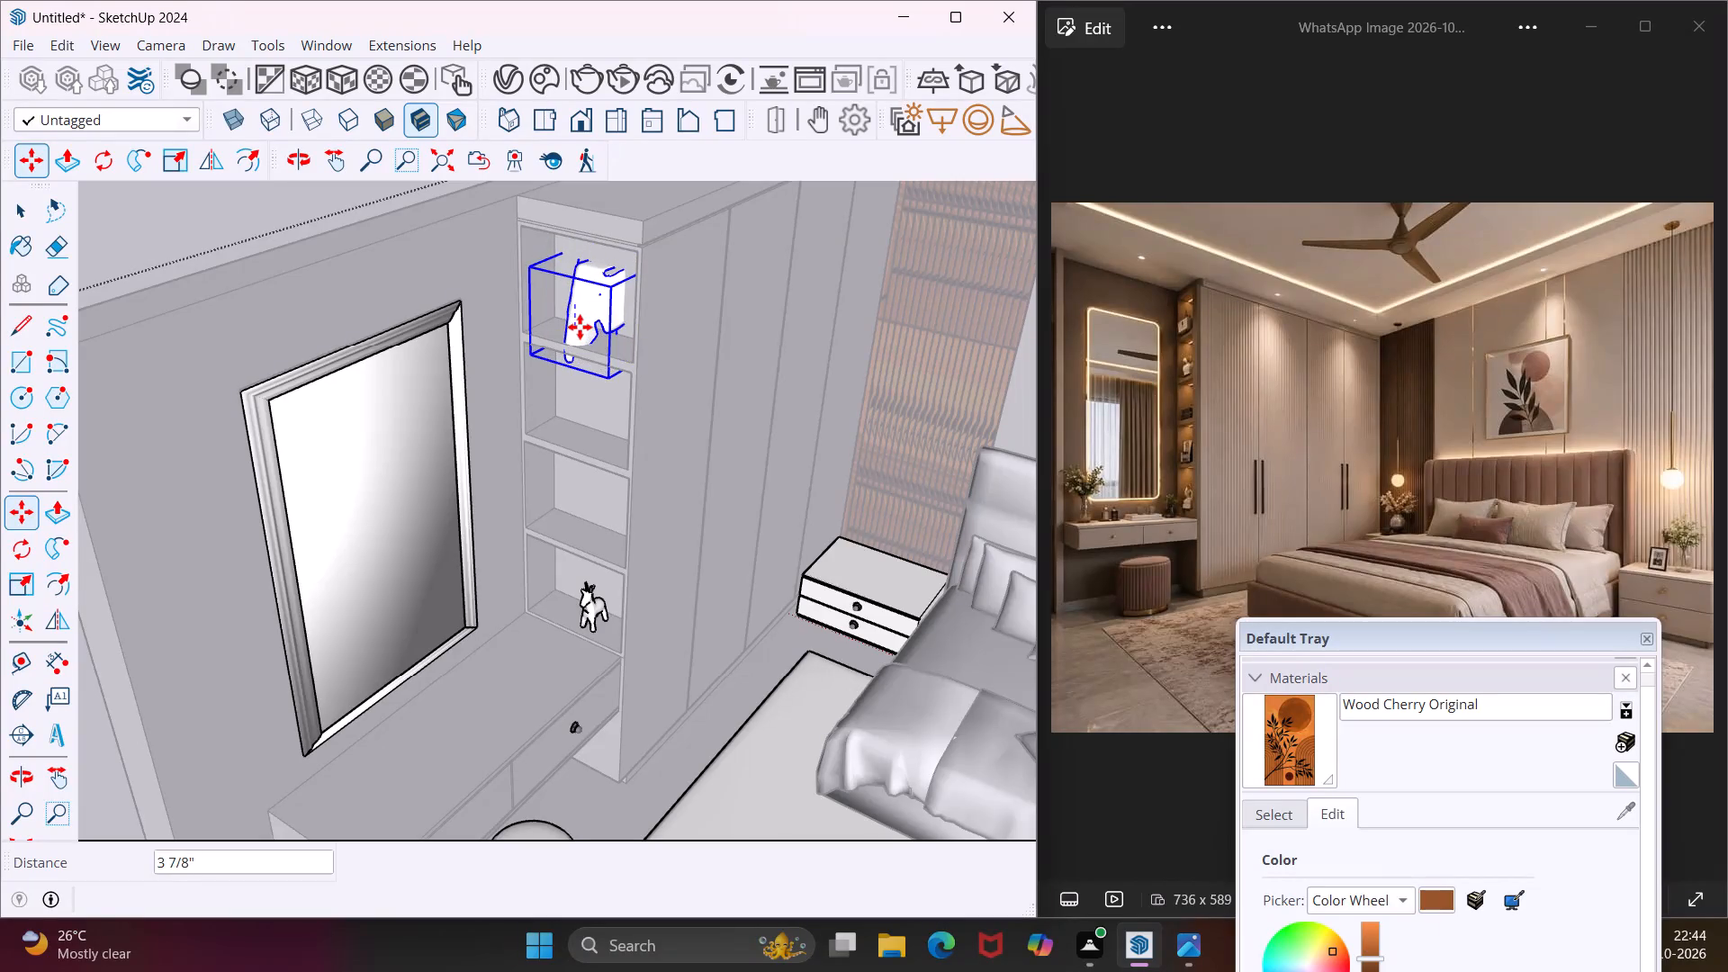
pyautogui.scroll(-6, 561, 319)
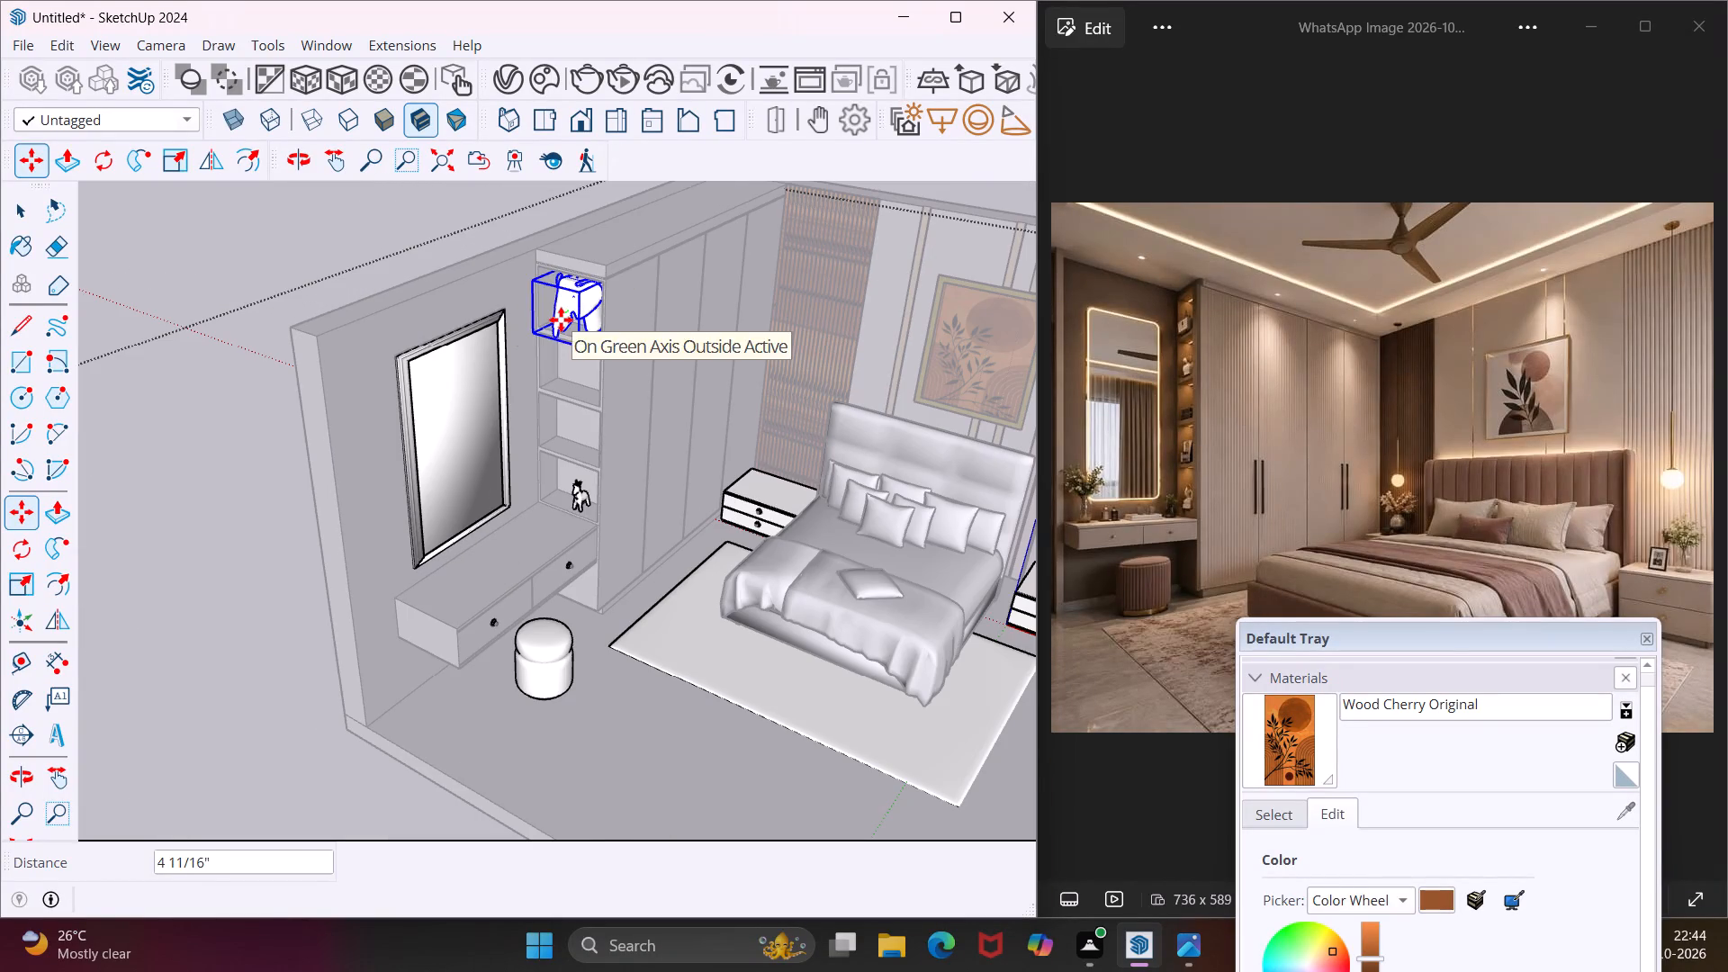
pyautogui.click(194, 612)
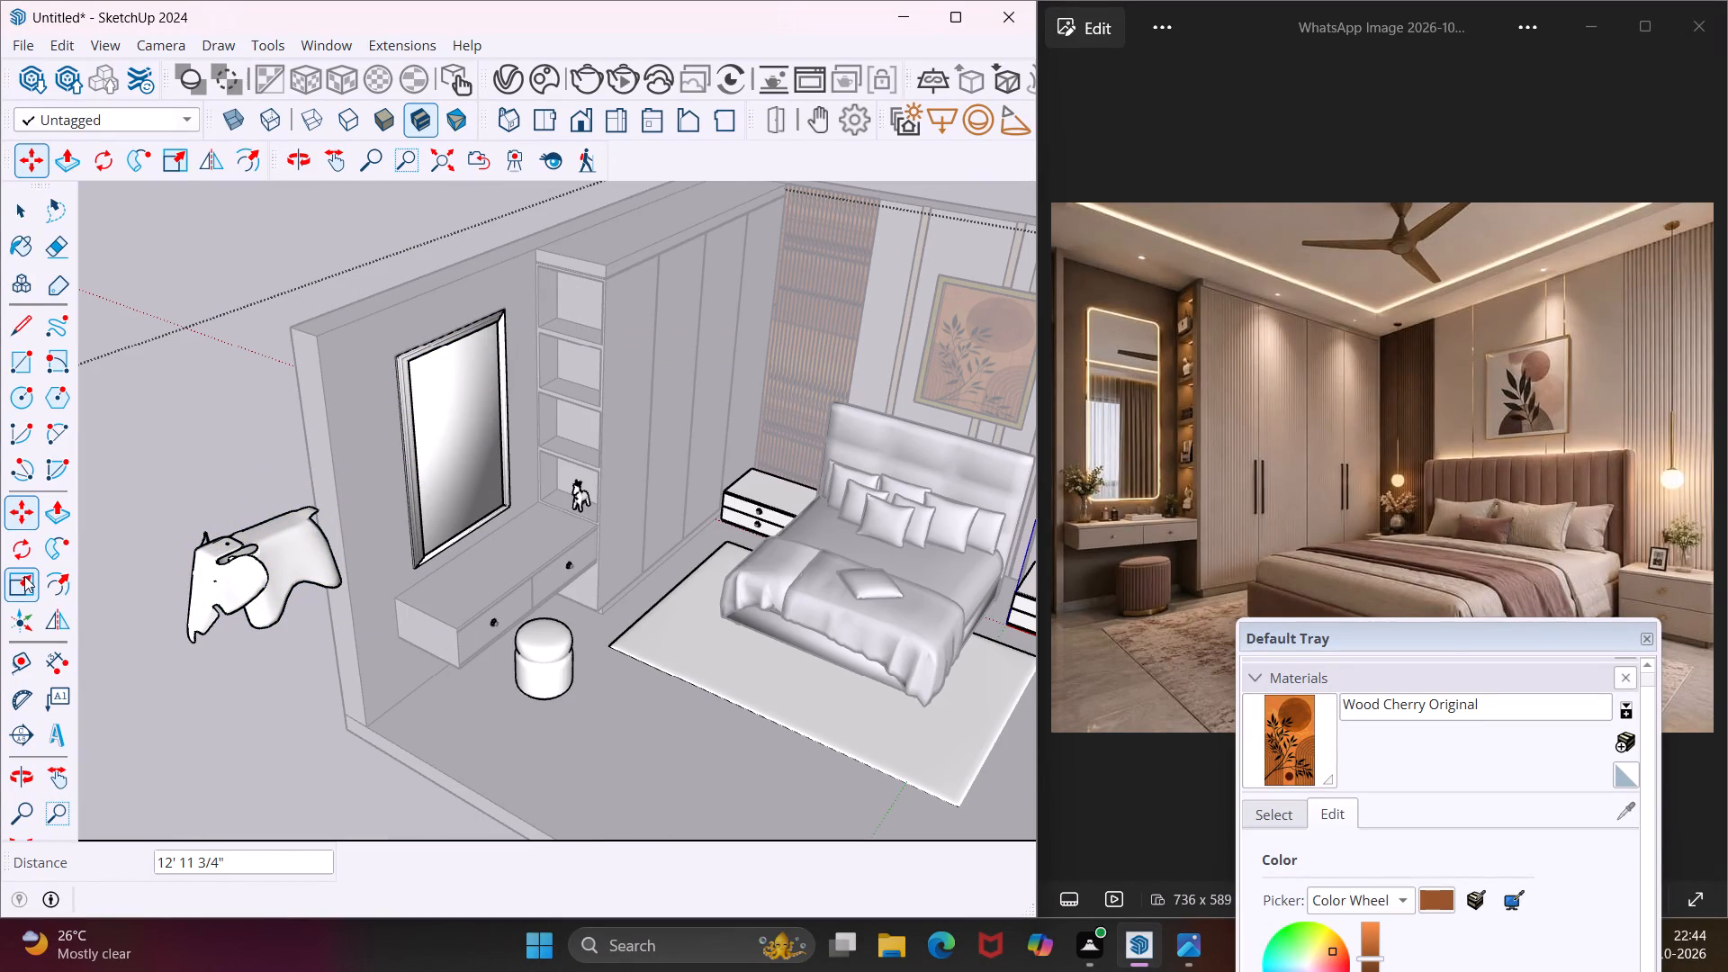
# Scale the elephant to about 0.89 along the green axis, and shrink it uniformly to suit the open shelf.
pyautogui.click(24, 576)
pyautogui.click(194, 584)
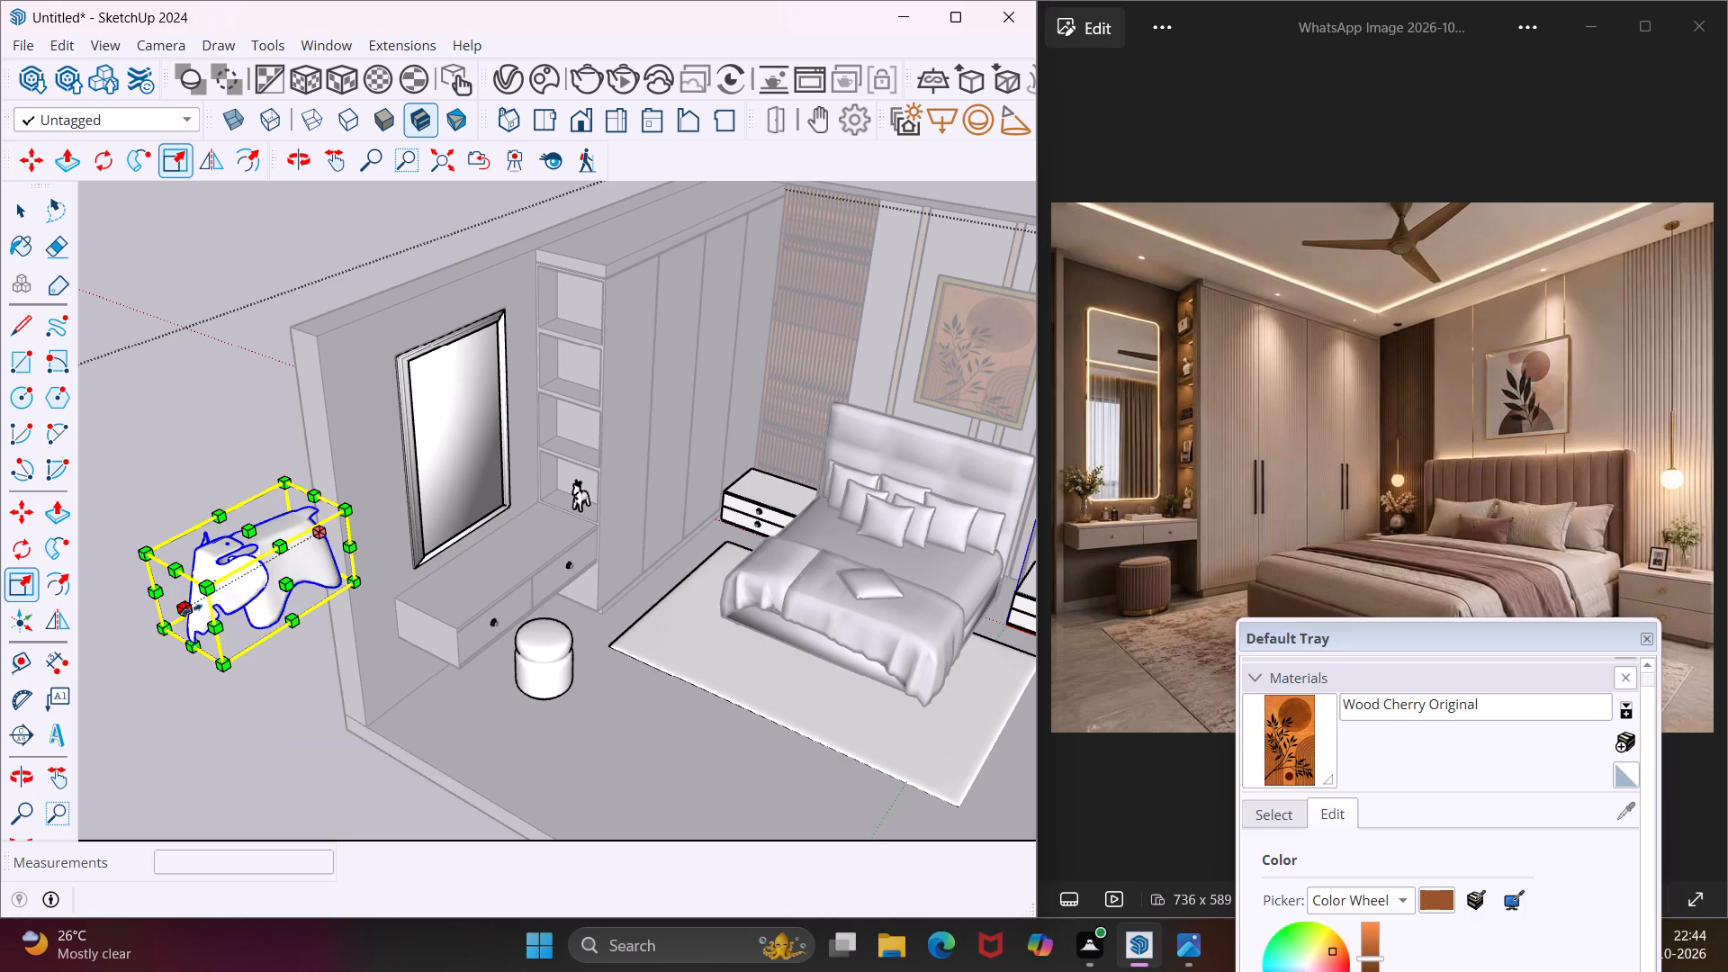
pyautogui.moveTo(192, 609); pyautogui.dragTo(202, 602)
pyautogui.moveTo(219, 584); pyautogui.dragTo(229, 584)
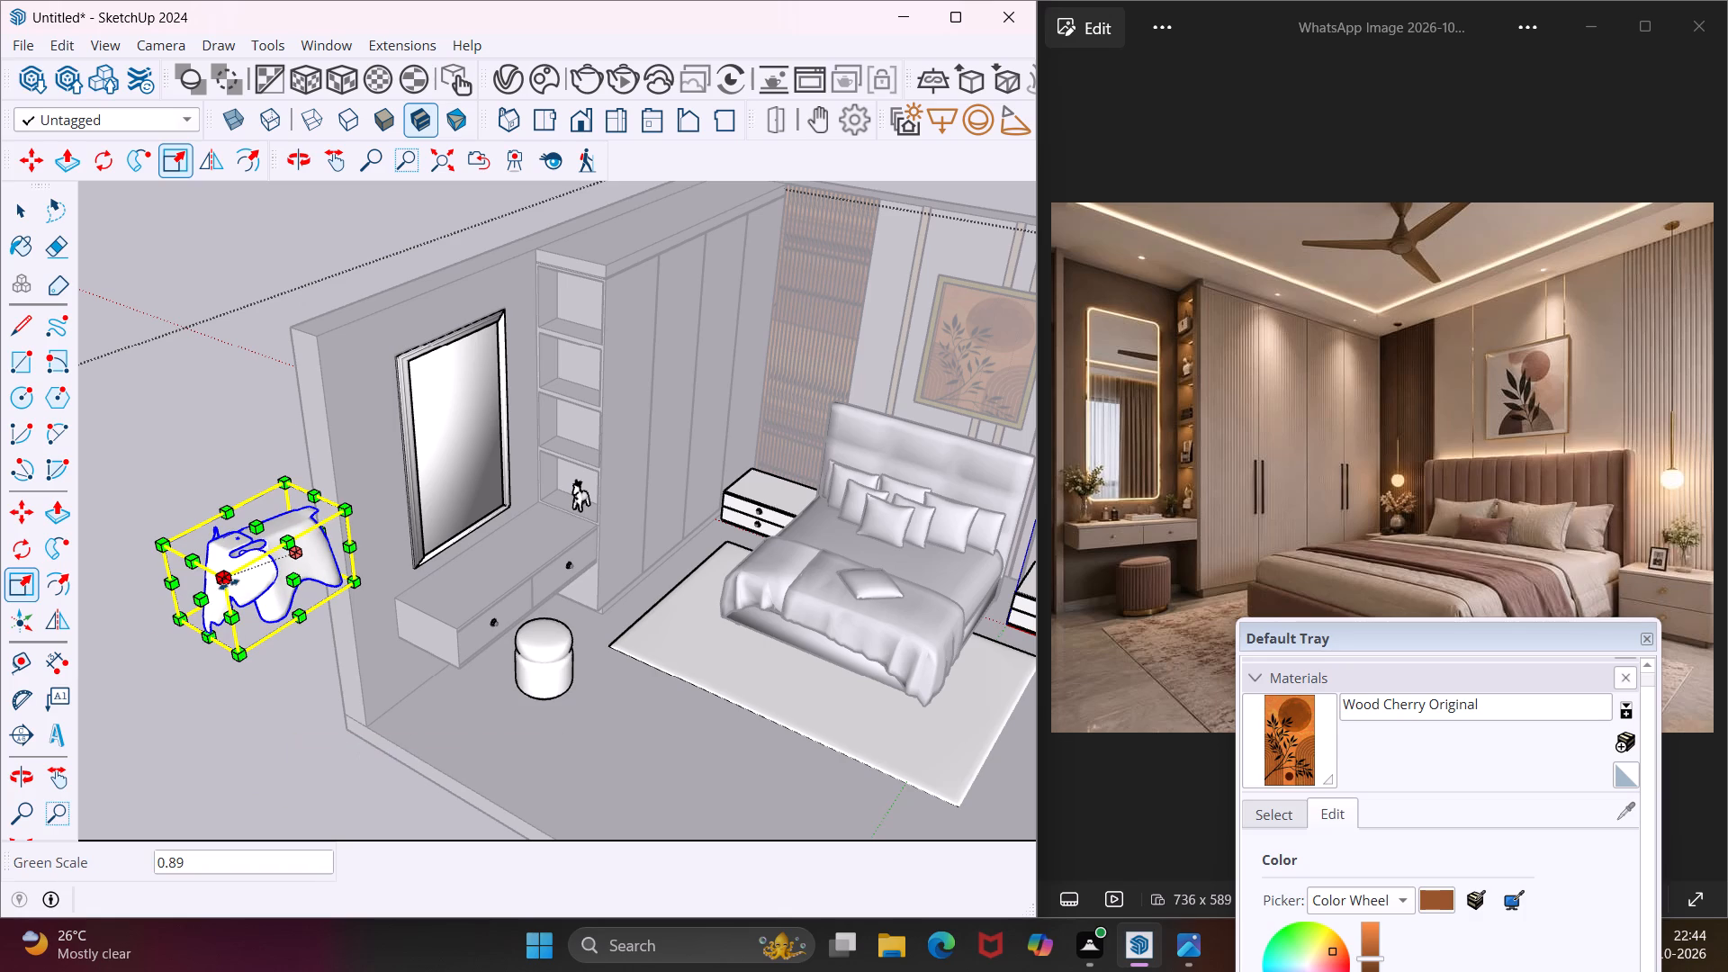
pyautogui.moveTo(229, 584); pyautogui.dragTo(268, 606)
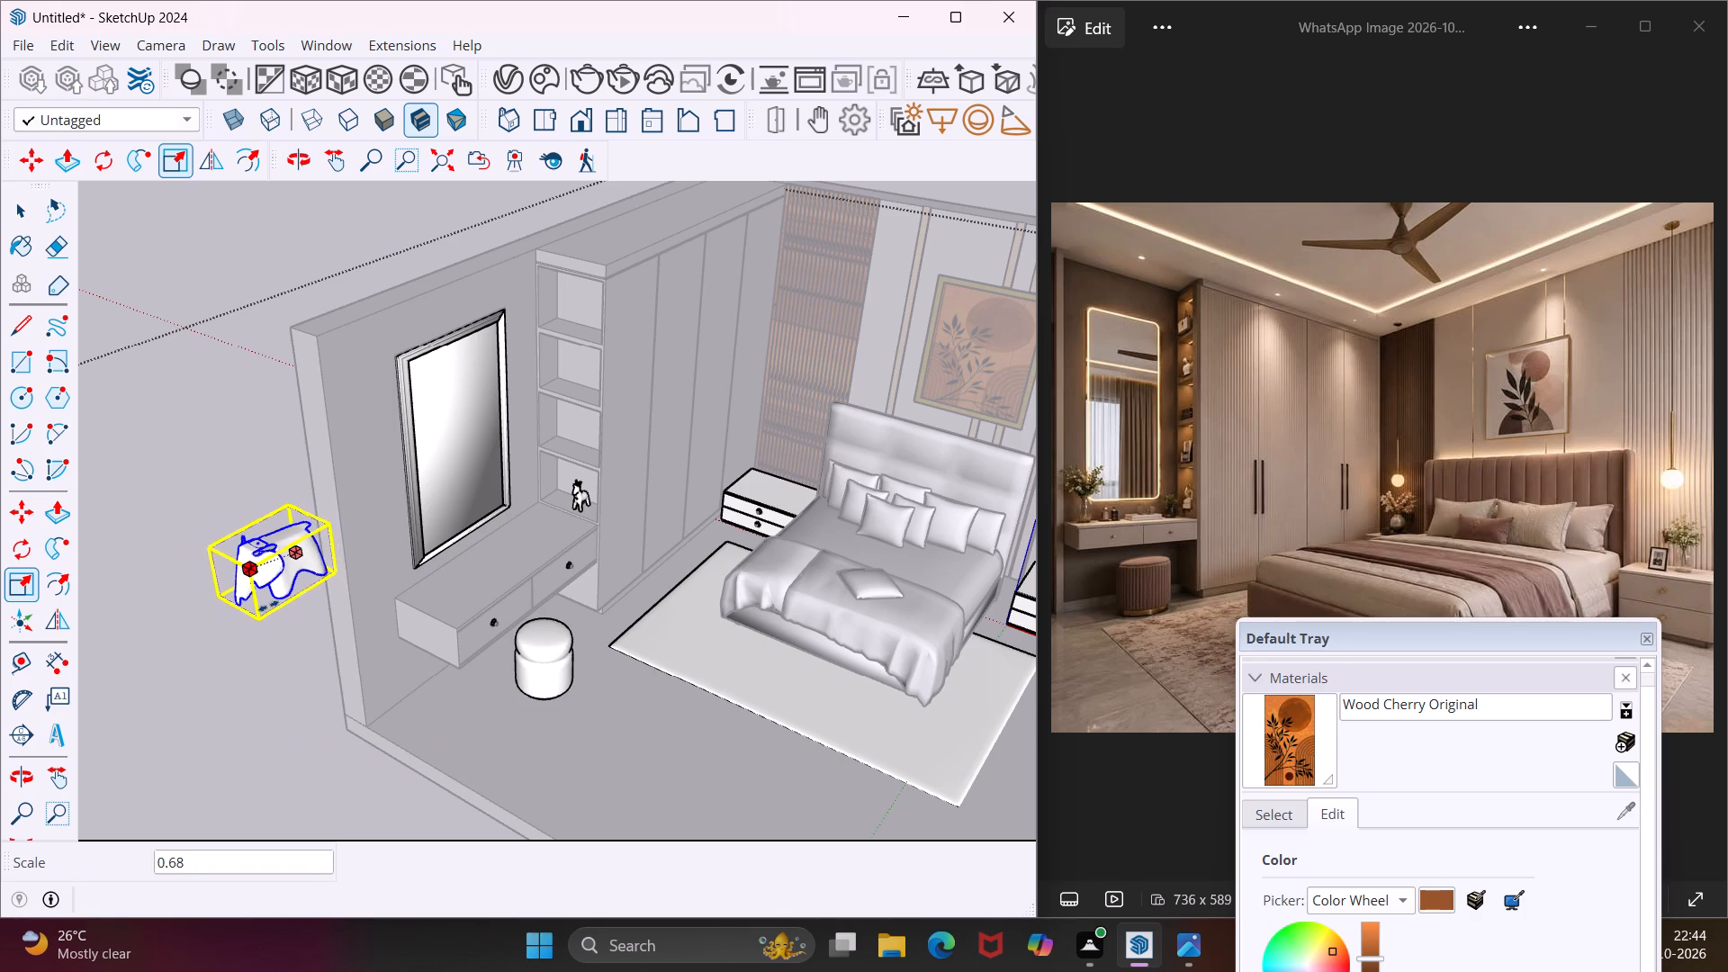
pyautogui.moveTo(268, 606); pyautogui.dragTo(290, 616)
# Move the scaled elephant by its lower front corner about 11' 6 13/16" onto the front edge of the top open shelf.
pyautogui.press('m')
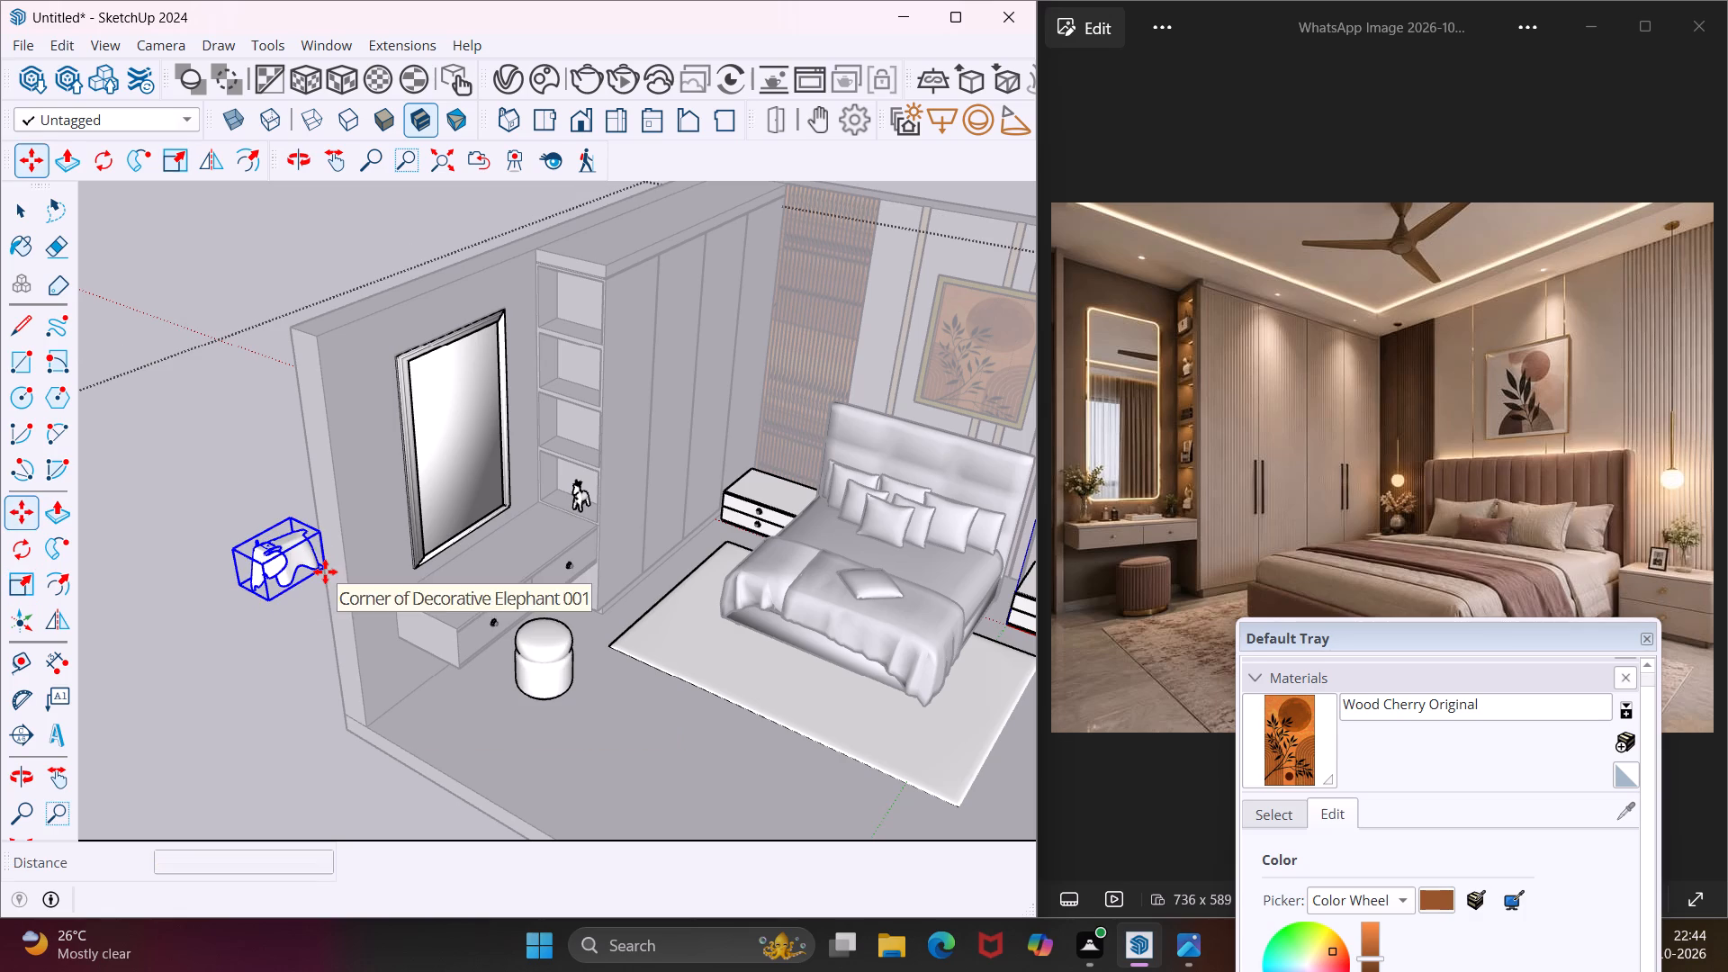
pyautogui.scroll(8, 319, 570)
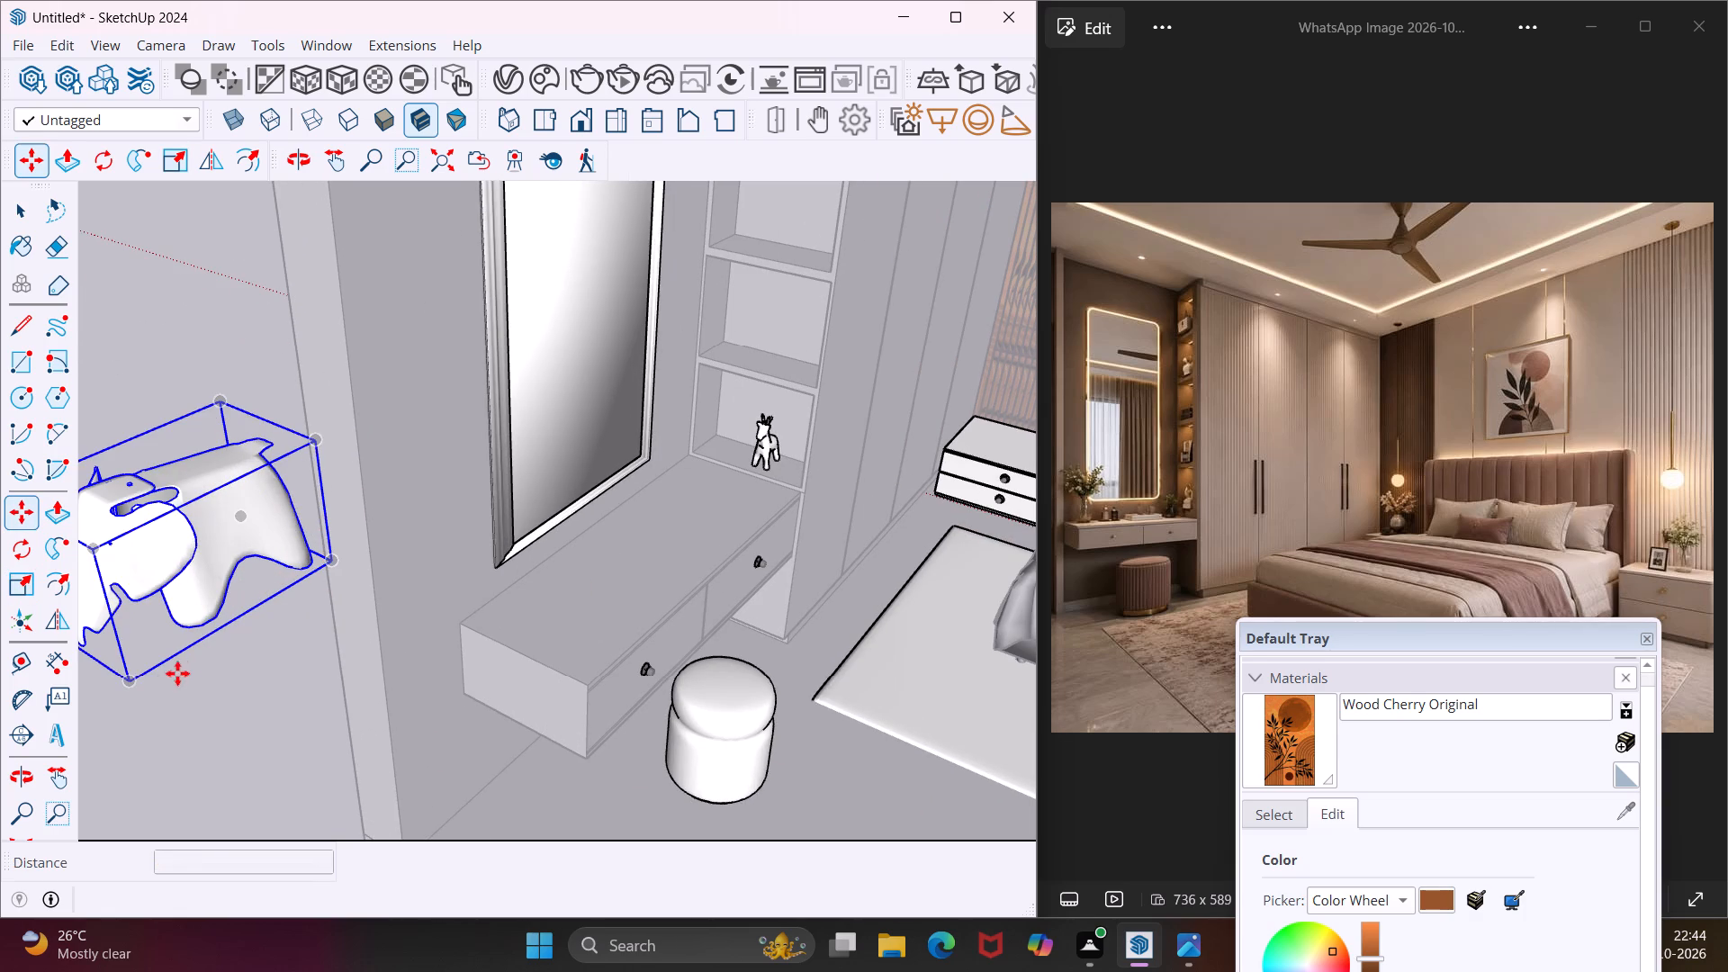
pyautogui.click(129, 687)
pyautogui.scroll(-10, 271, 659)
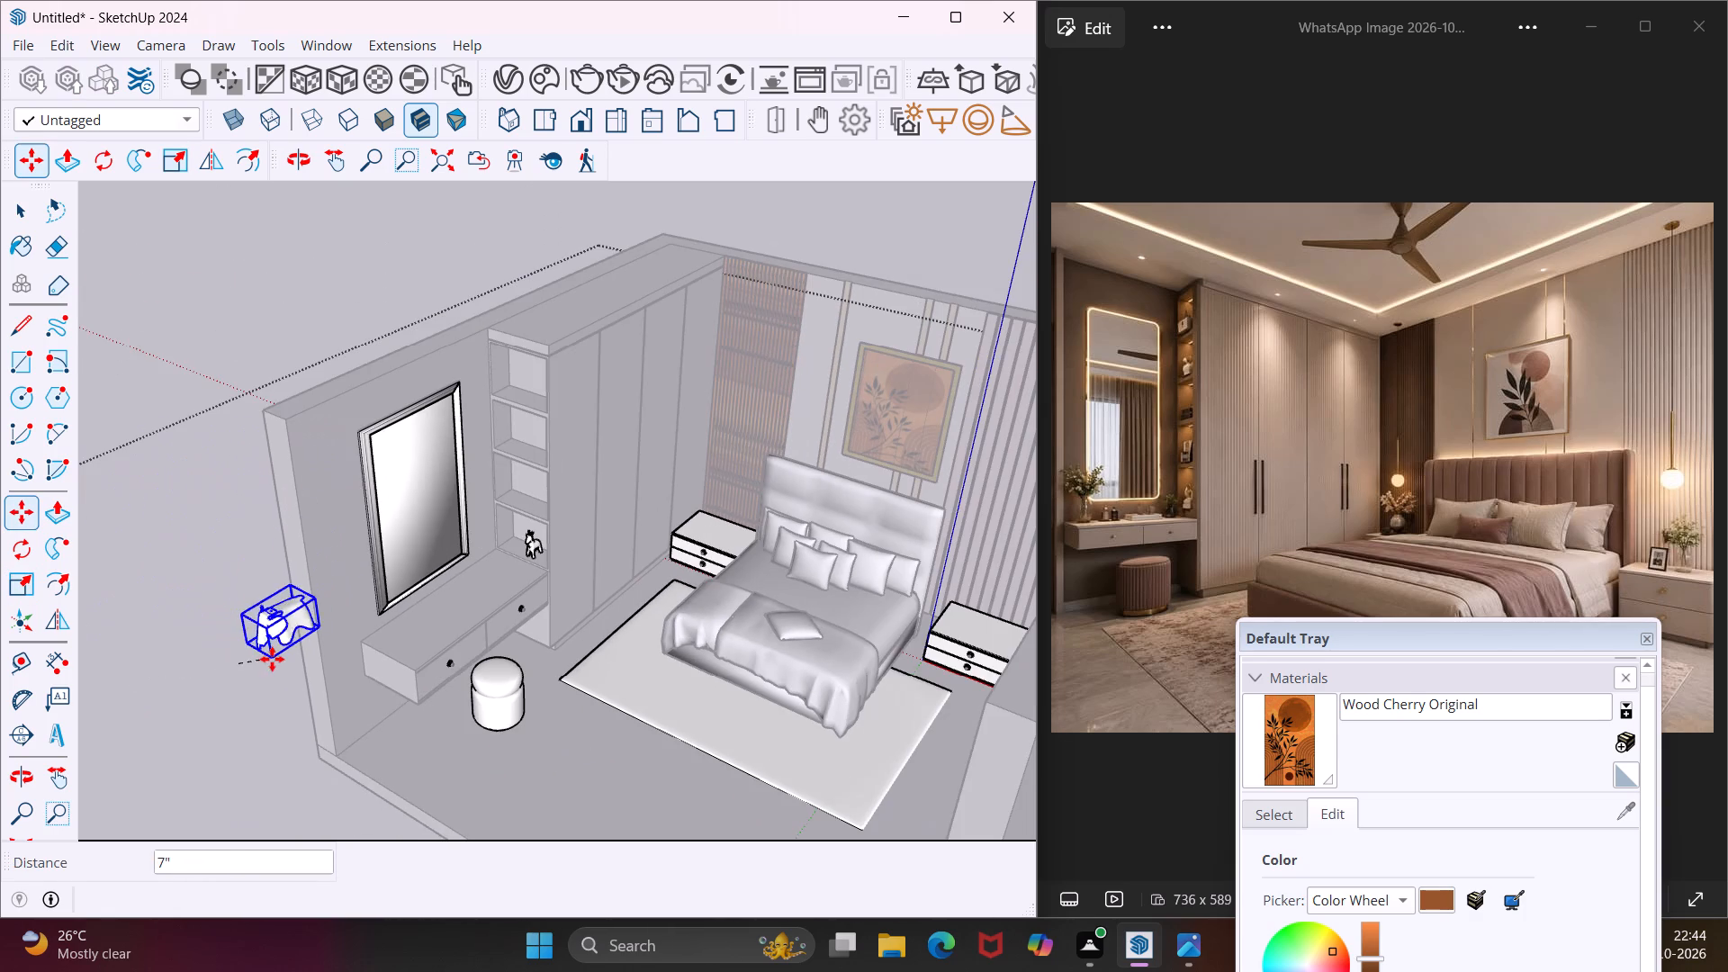
pyautogui.scroll(2, 529, 403)
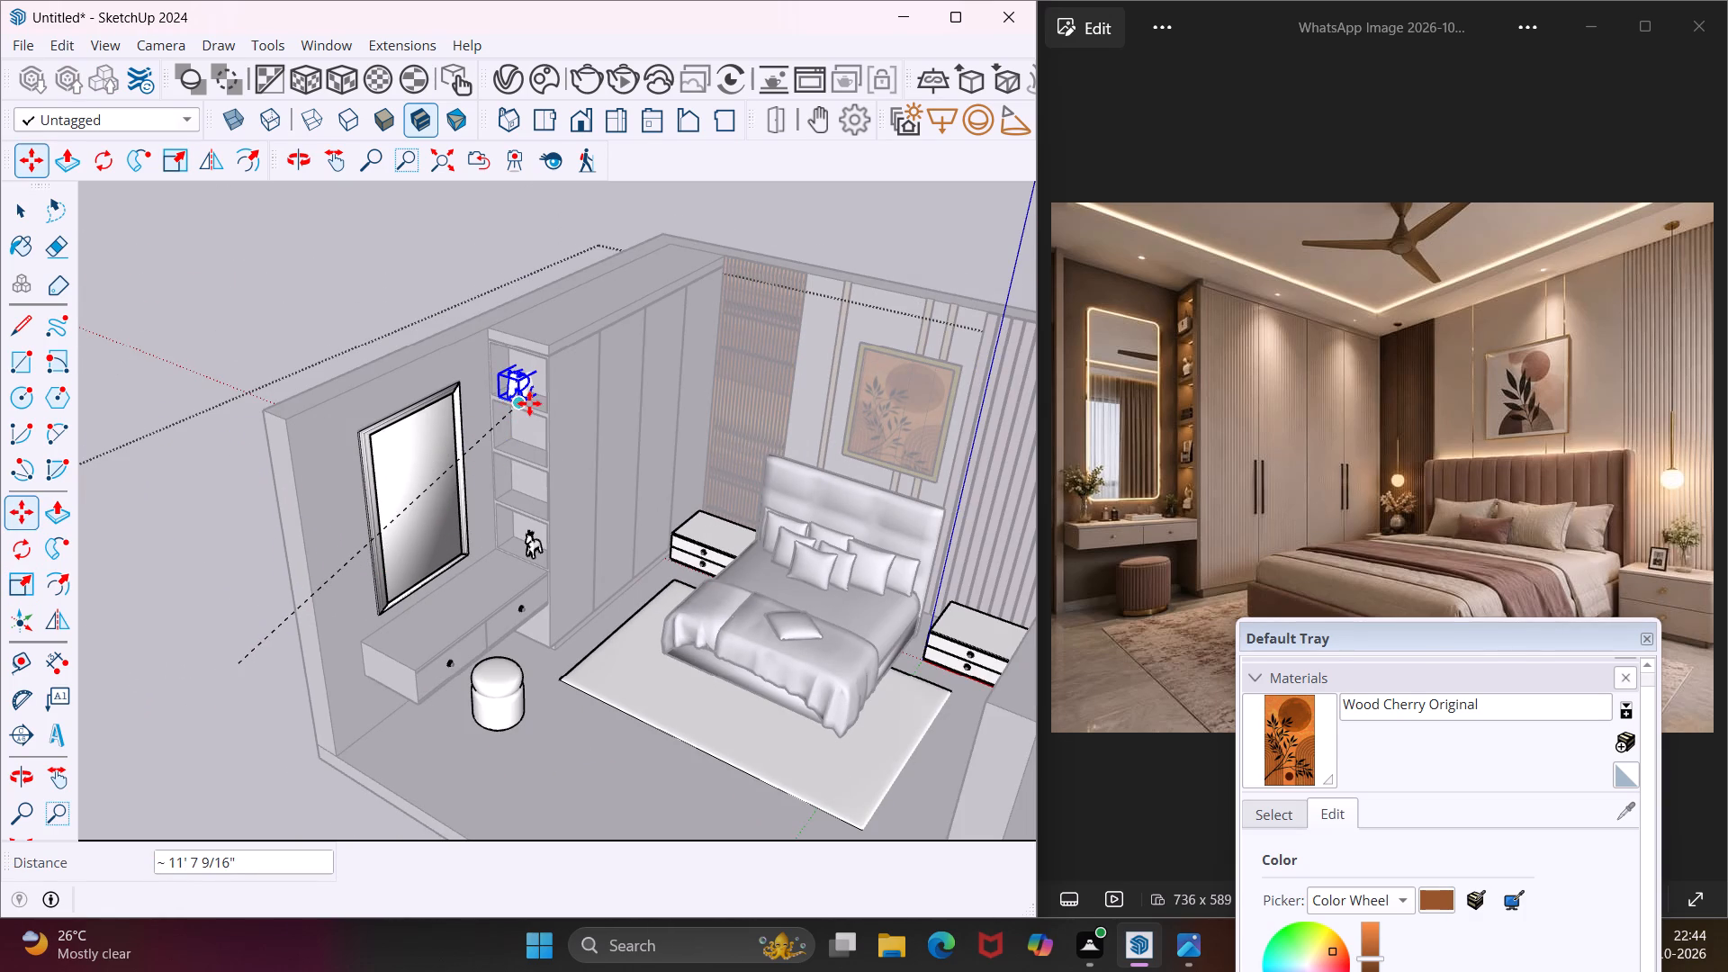
pyautogui.scroll(11, 529, 403)
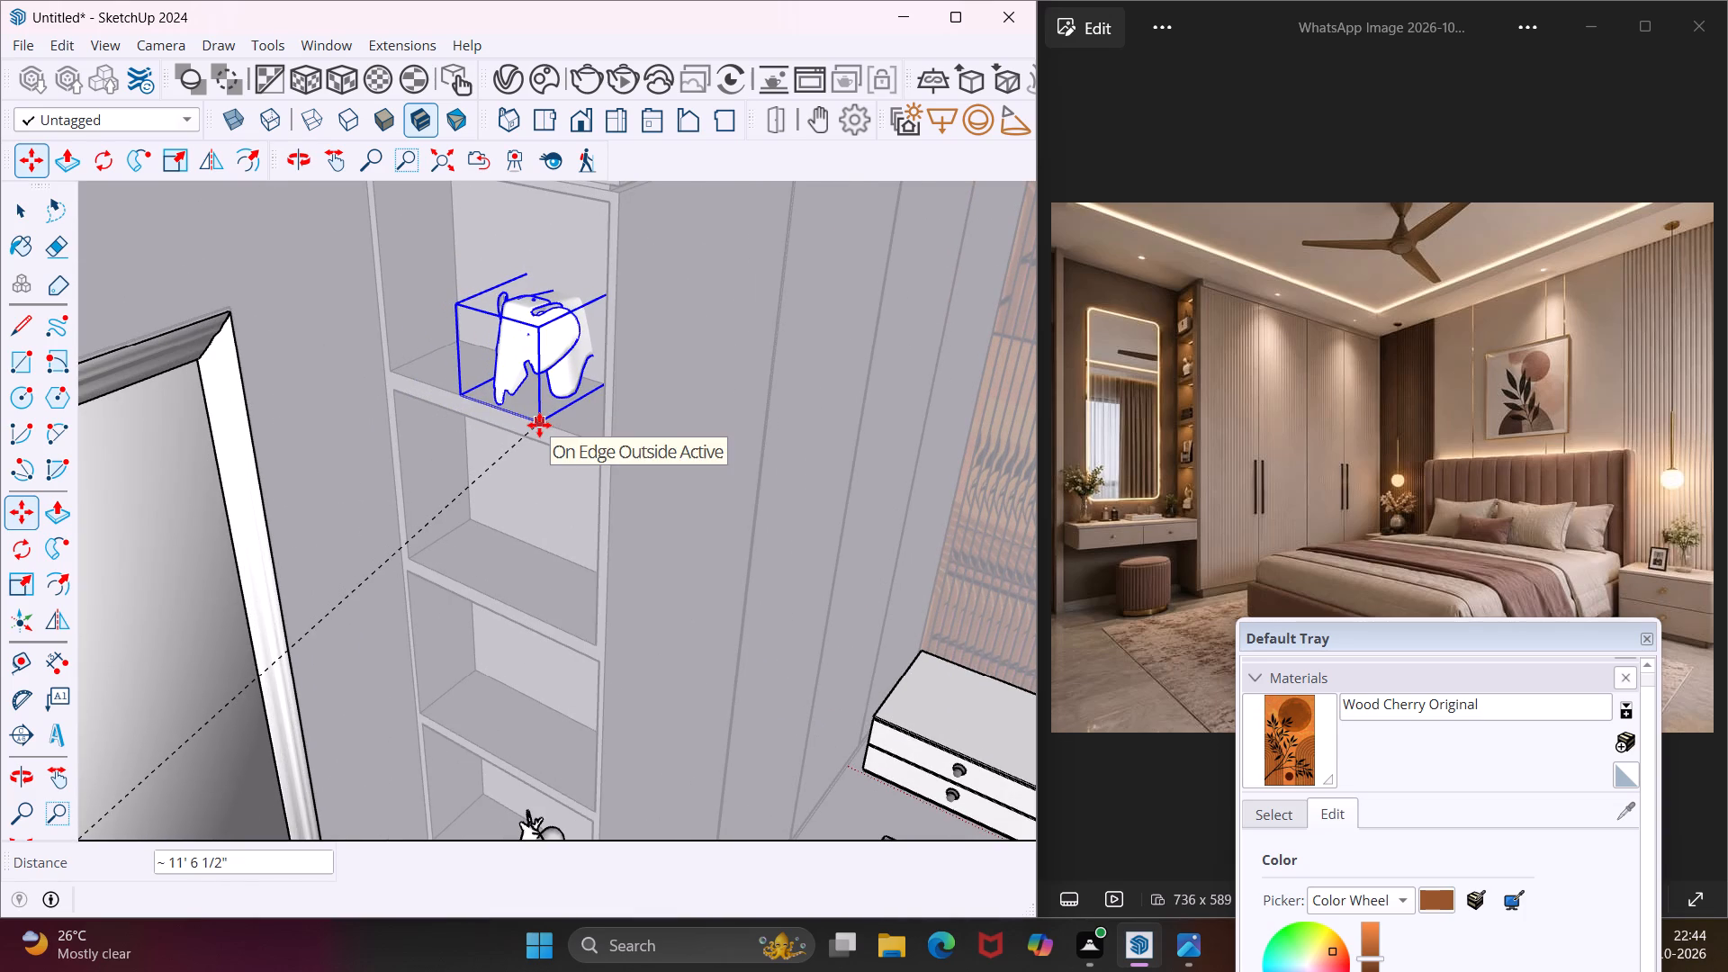
pyautogui.scroll(-7, 509, 434)
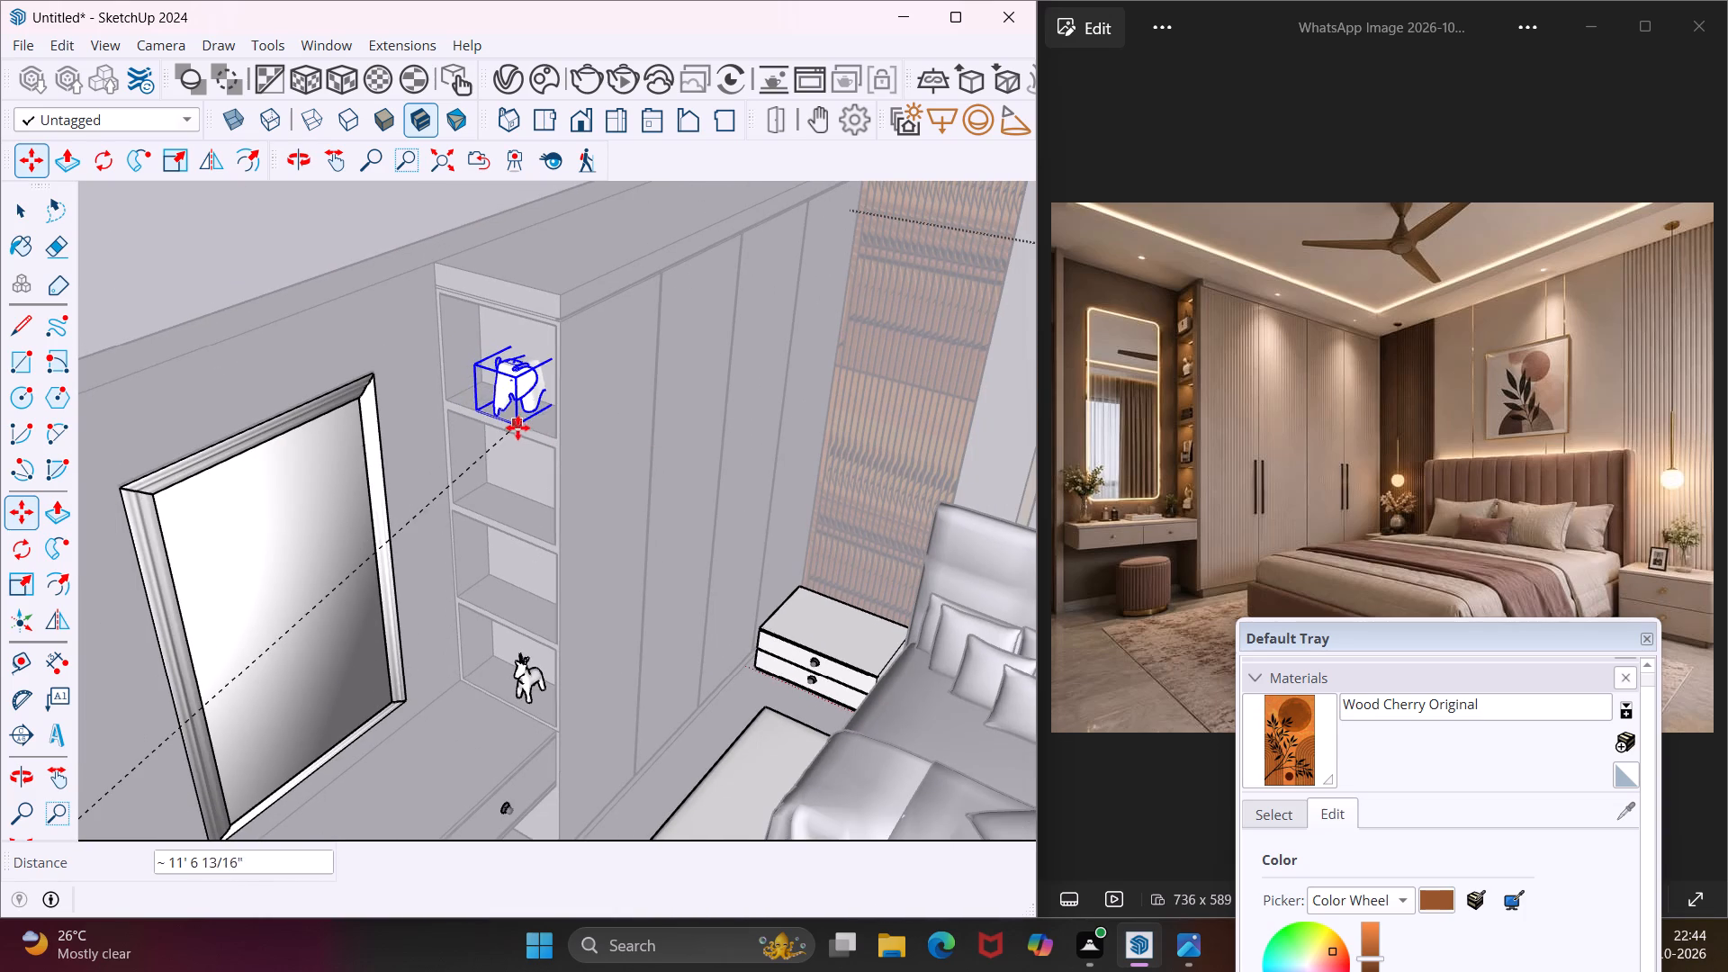
pyautogui.click(518, 427)
# Move the elephant about 1' 11 1/4" up on top of the shelf unit and scale it down uniformly to about 0.72.
pyautogui.middleClick(519, 426)
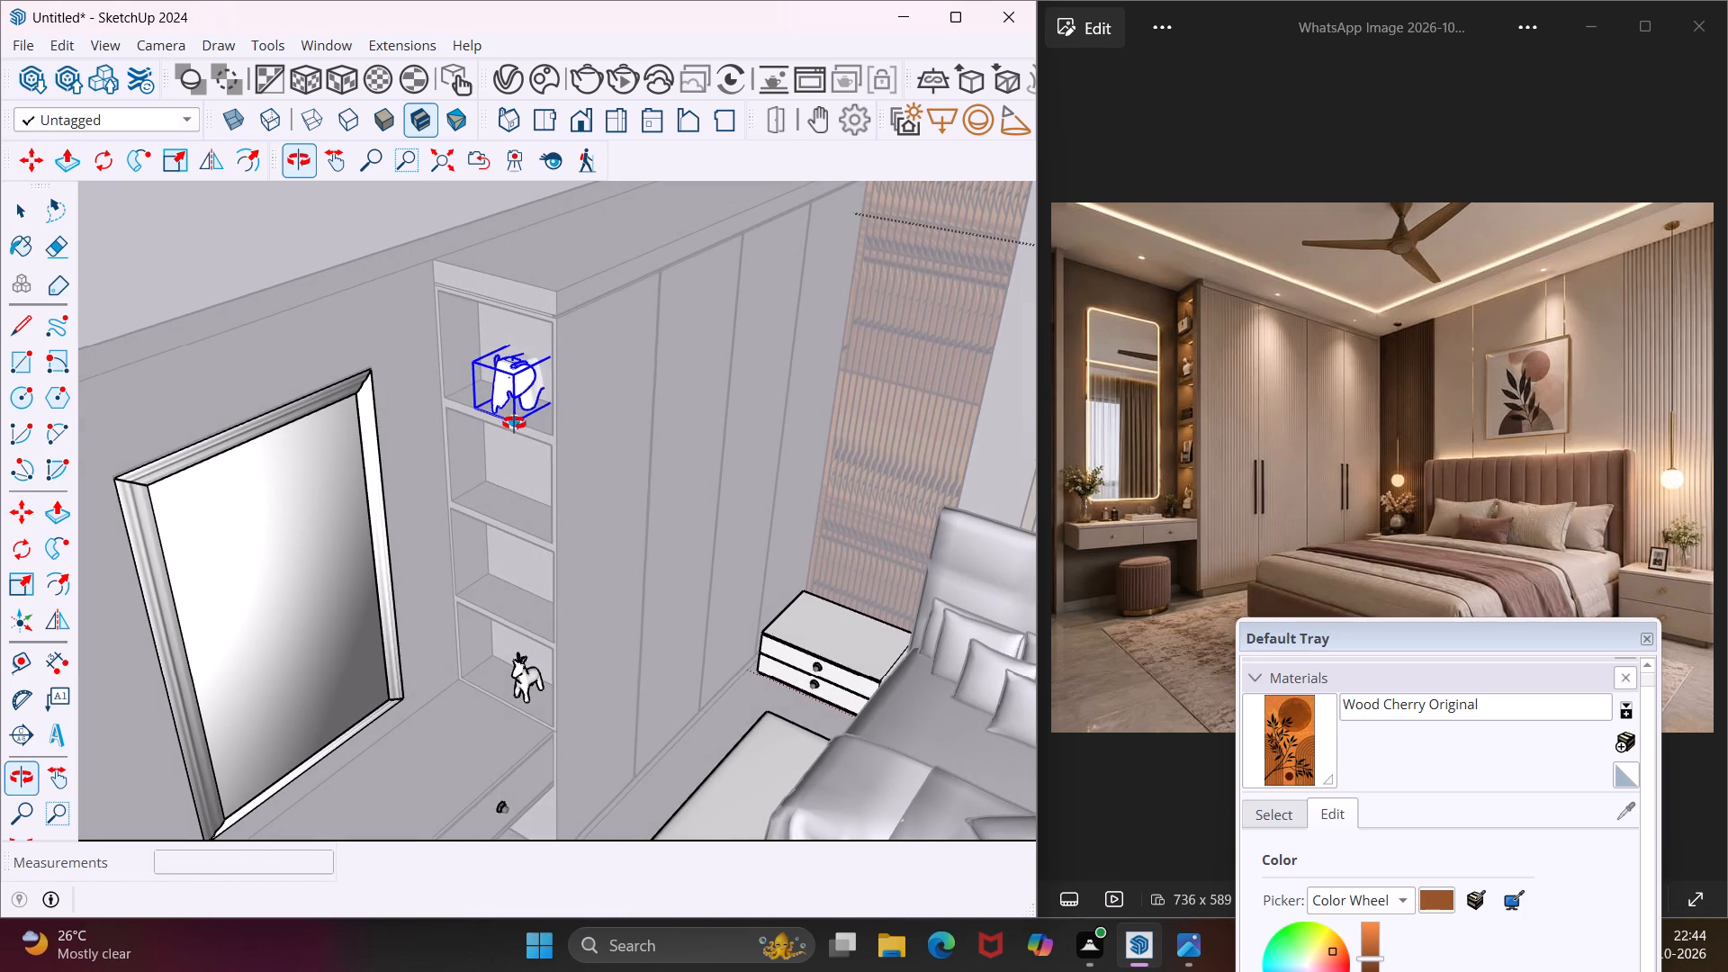
pyautogui.click(514, 423)
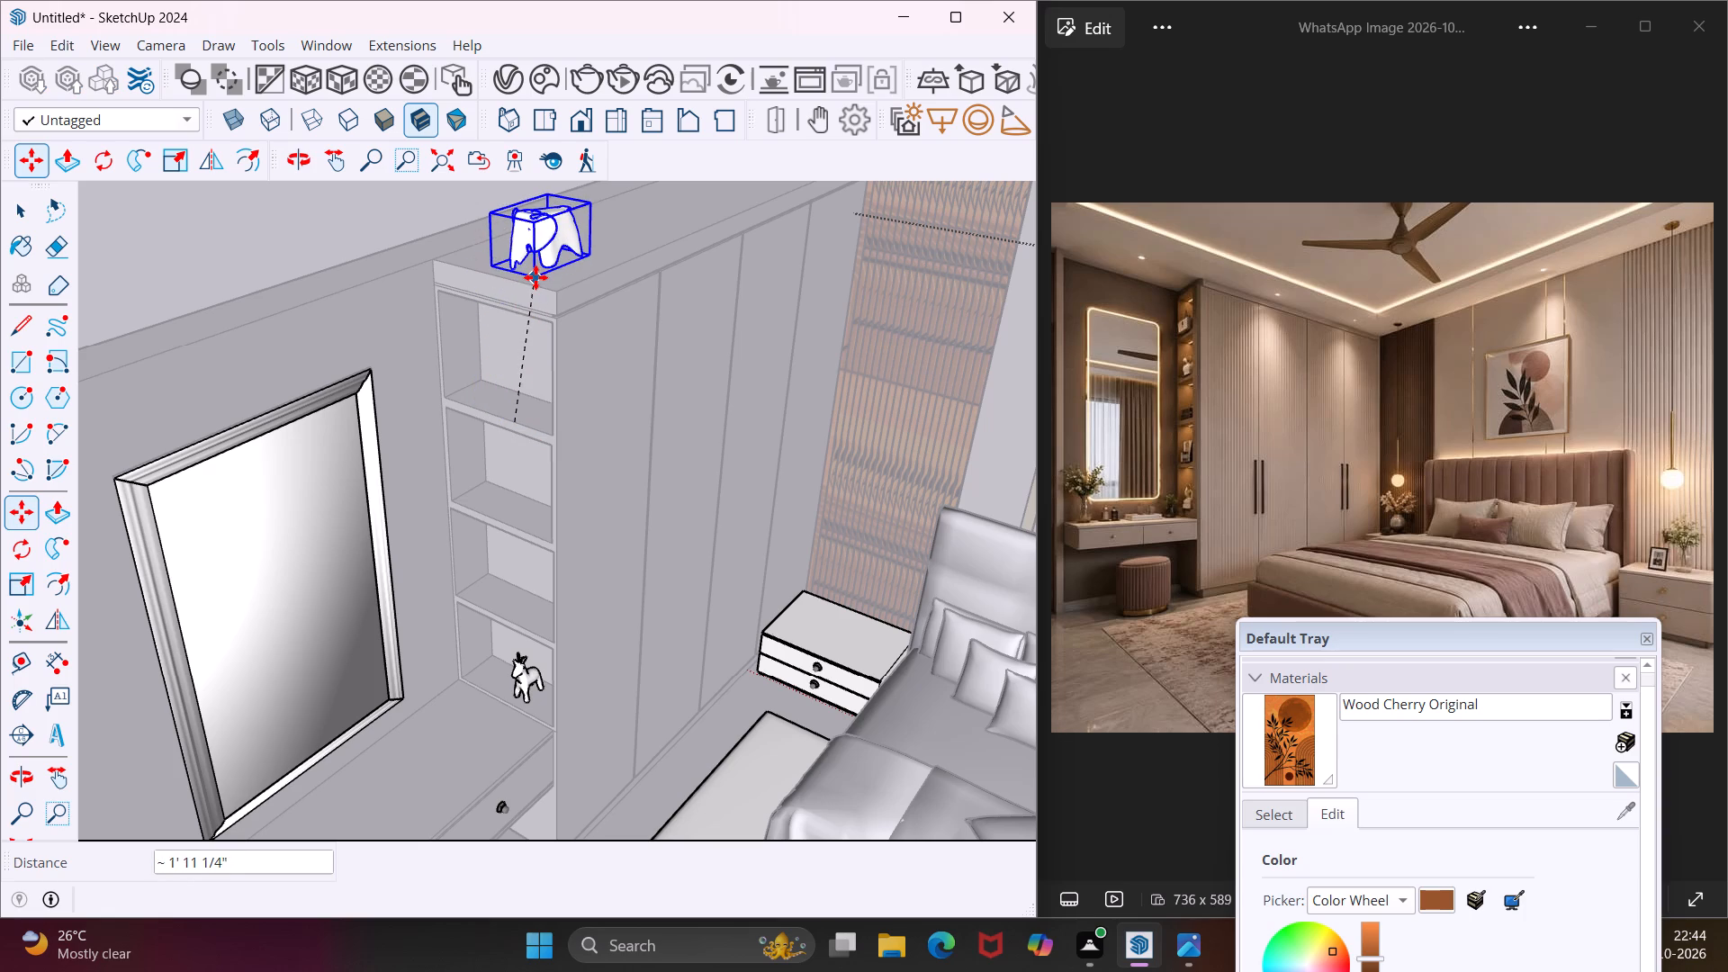
pyautogui.click(535, 277)
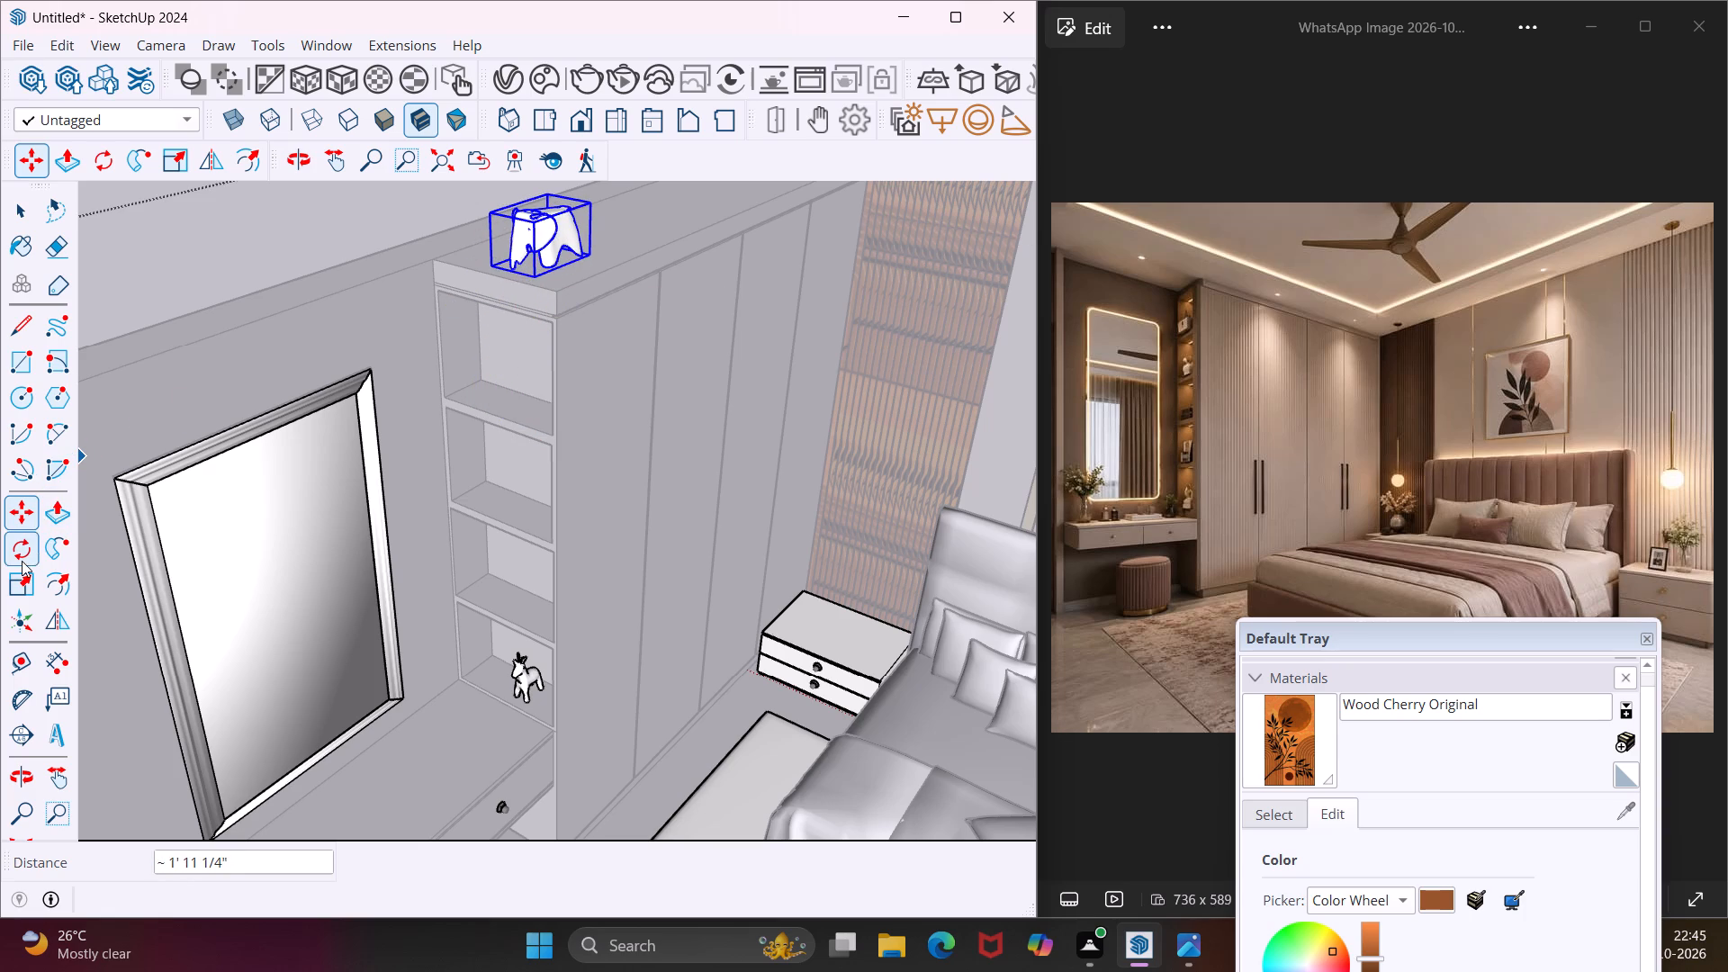
pyautogui.click(22, 580)
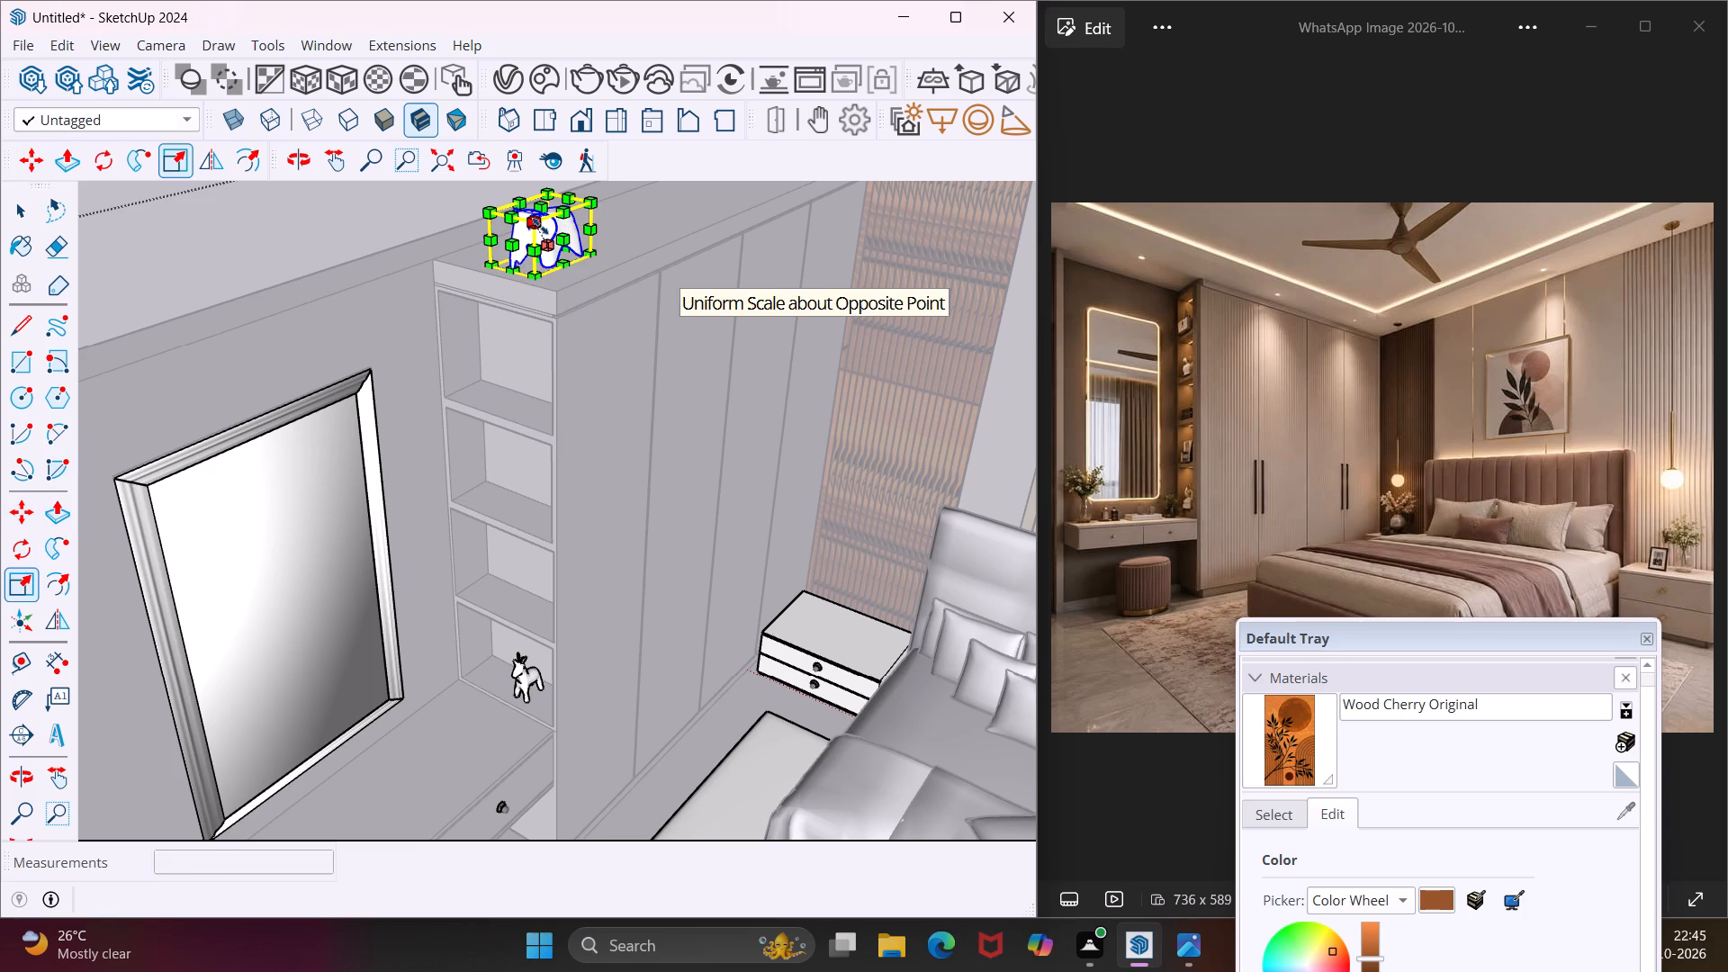
pyautogui.click(539, 226)
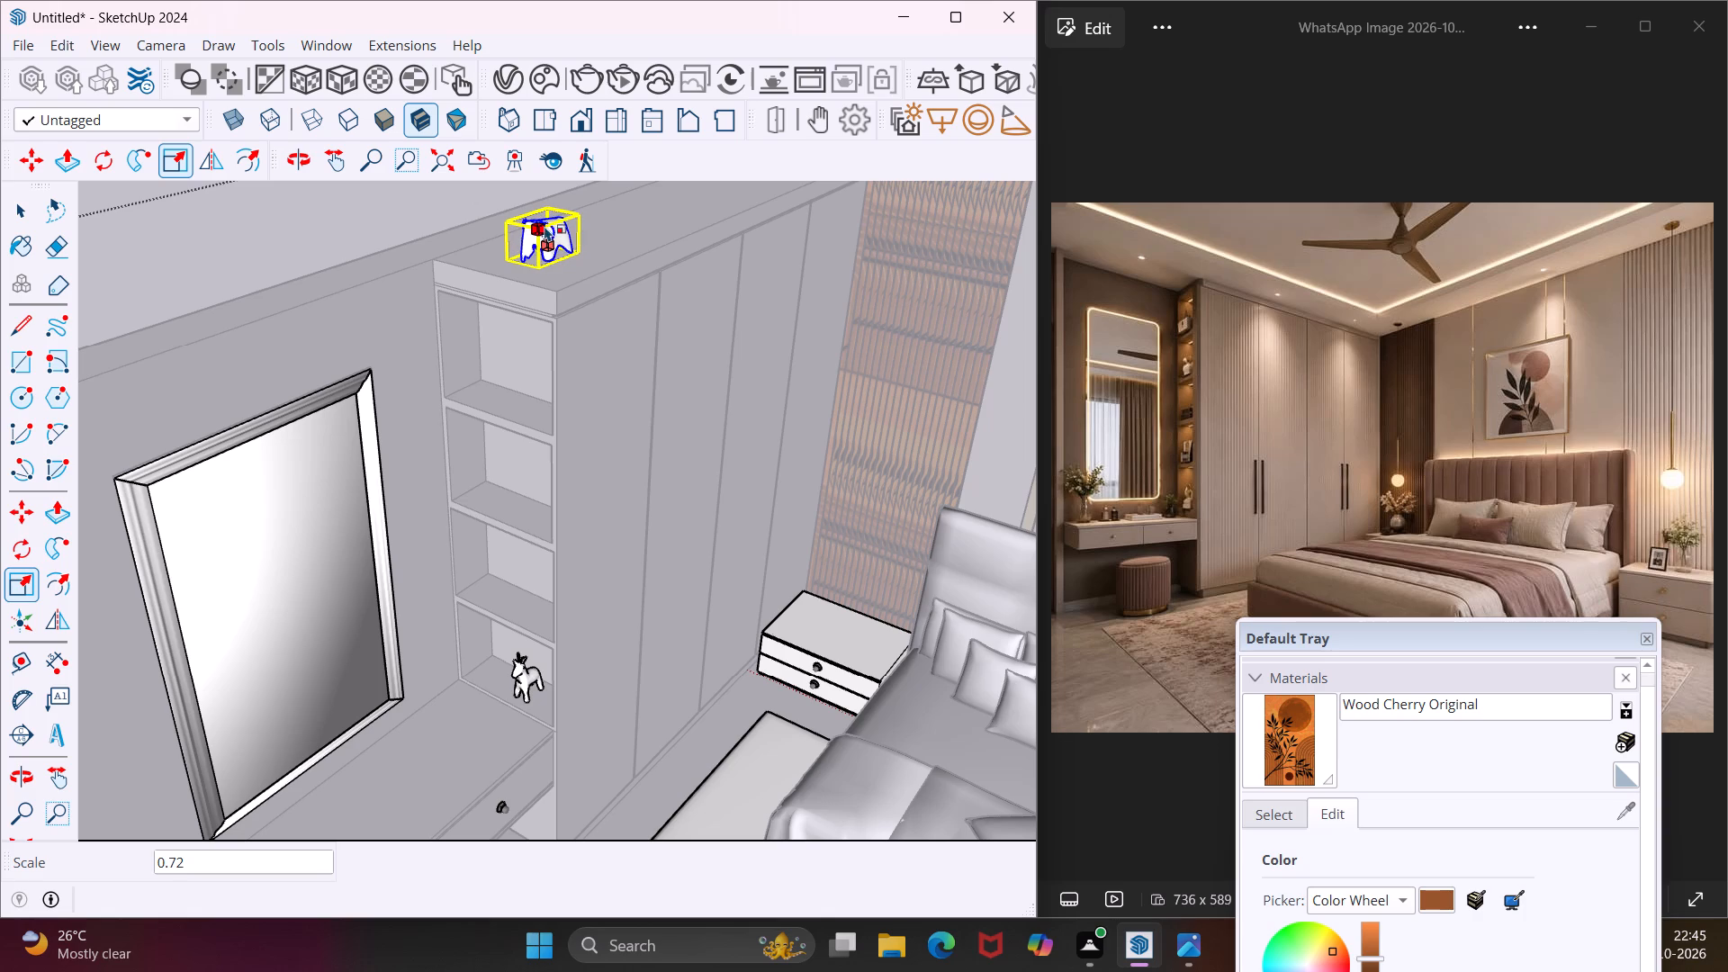
# Move the elephant about 2' 1/16" back down onto the front edge of the top open shelf.
pyautogui.press('m')
pyautogui.scroll(8, 543, 263)
pyautogui.click(533, 275)
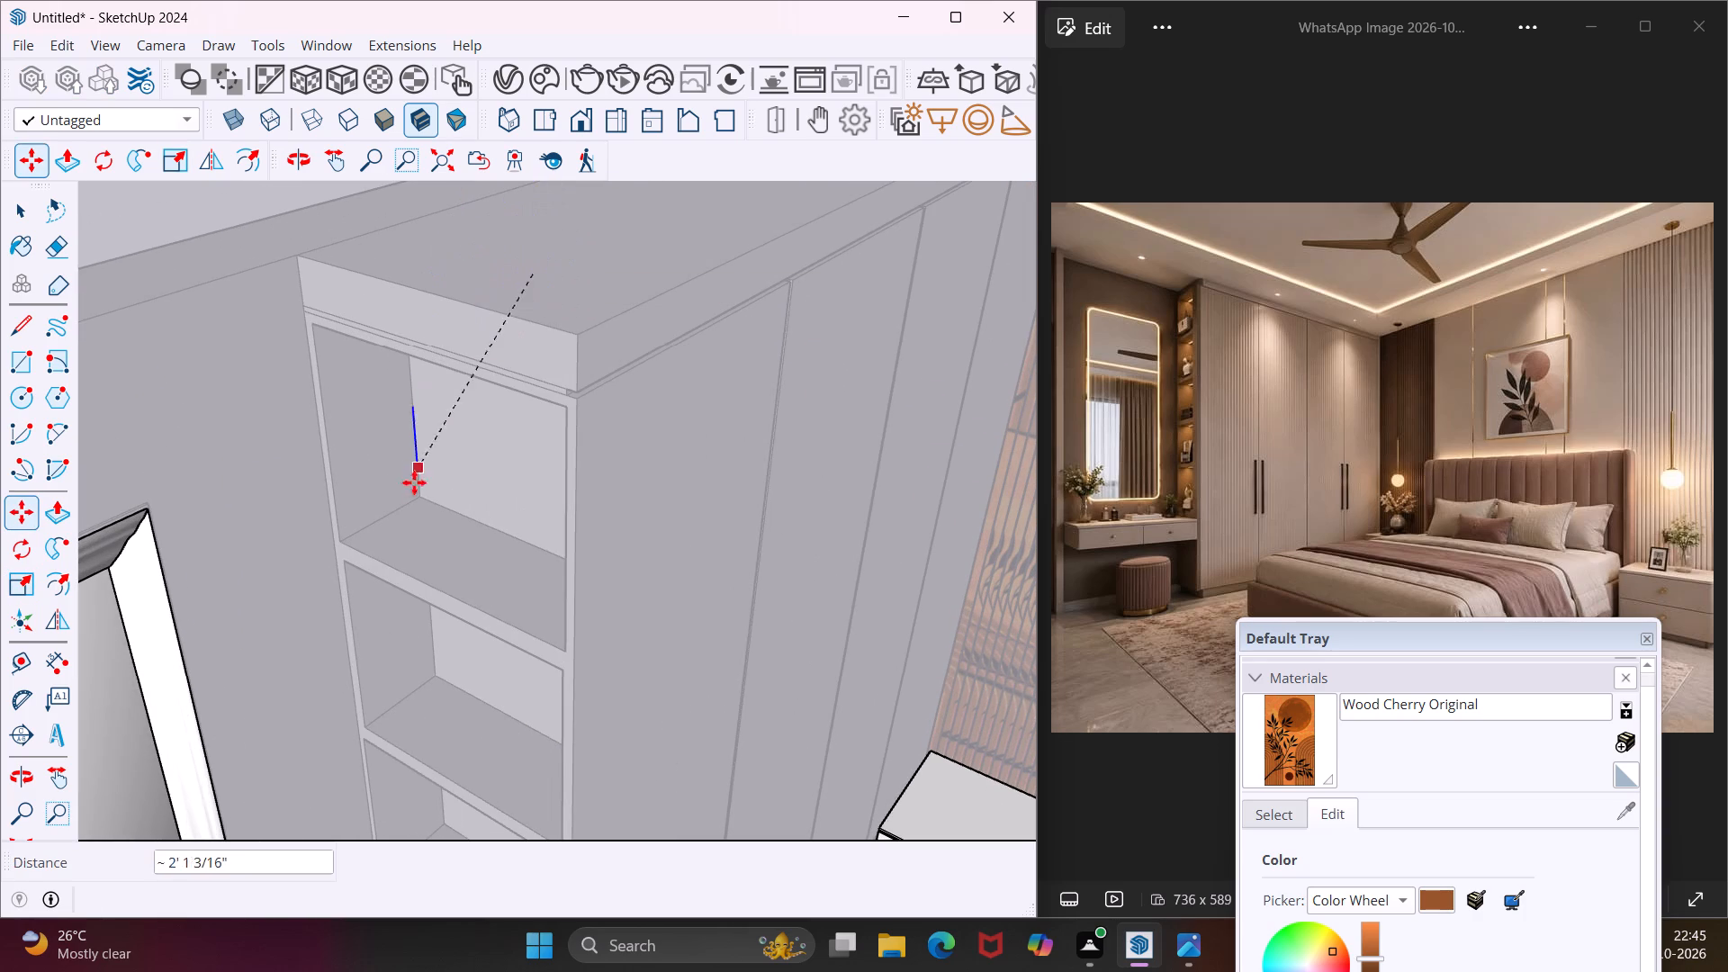
pyautogui.click(461, 598)
# Move the balloon-dog figurine about 22' 6 1/8" from outside the room onto the open shelf above the small antlered animal.
pyautogui.scroll(-18, 488, 552)
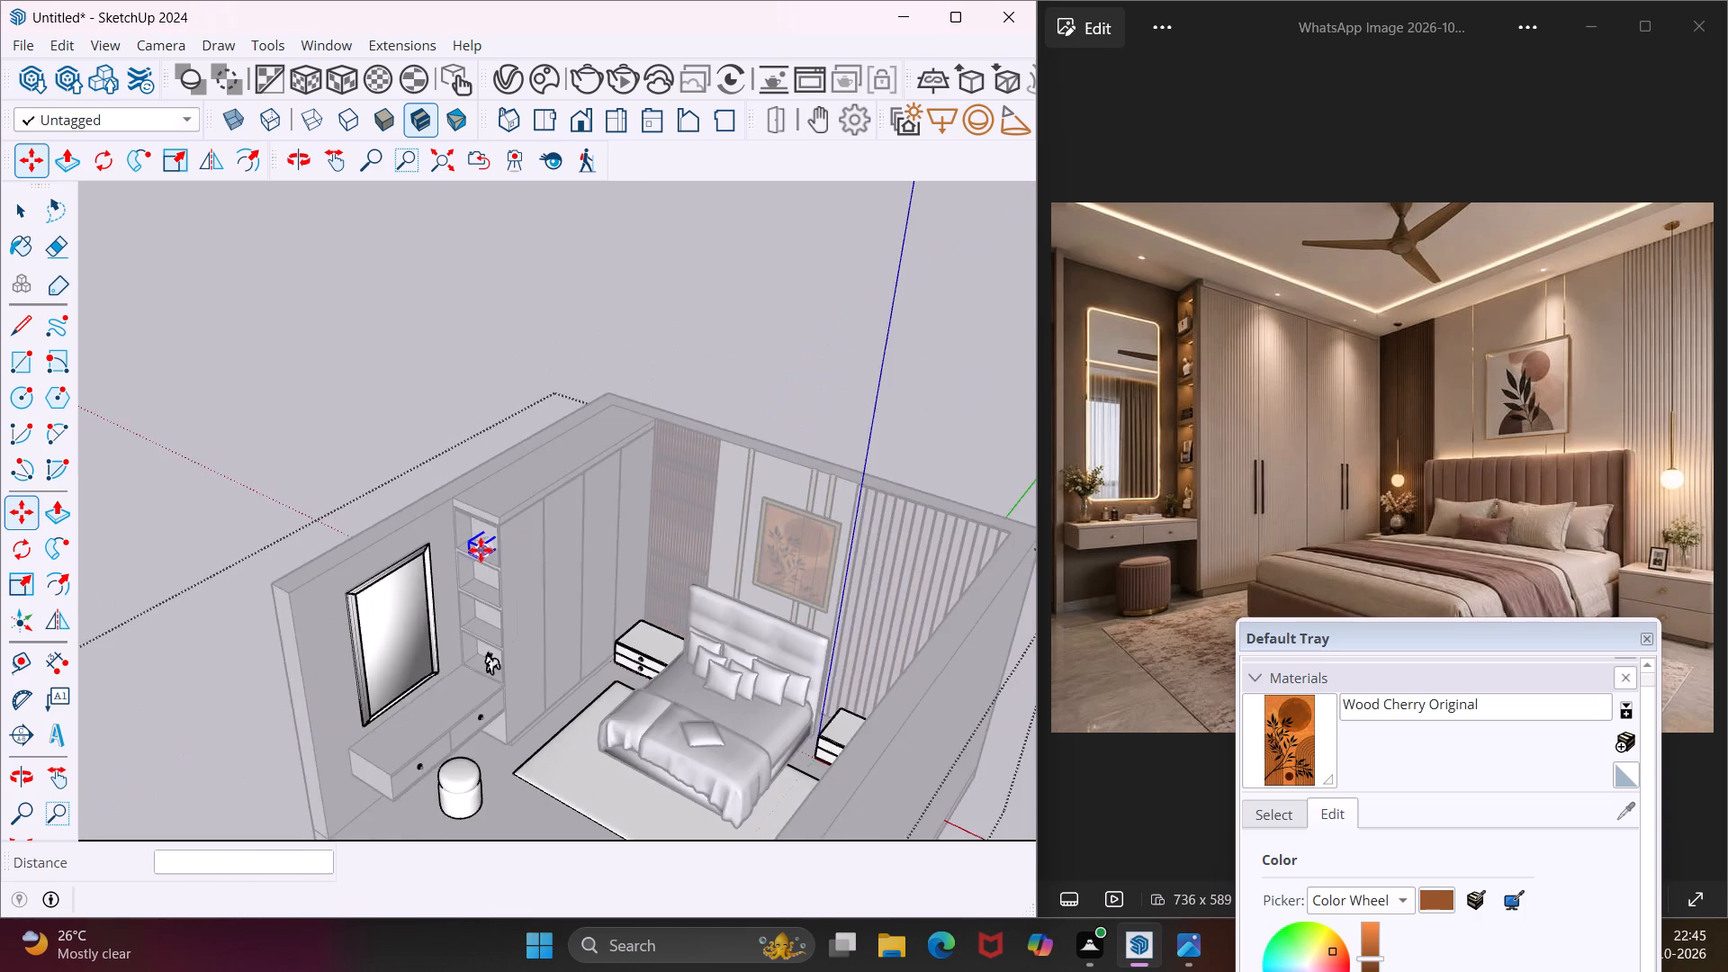
pyautogui.scroll(-16, 481, 550)
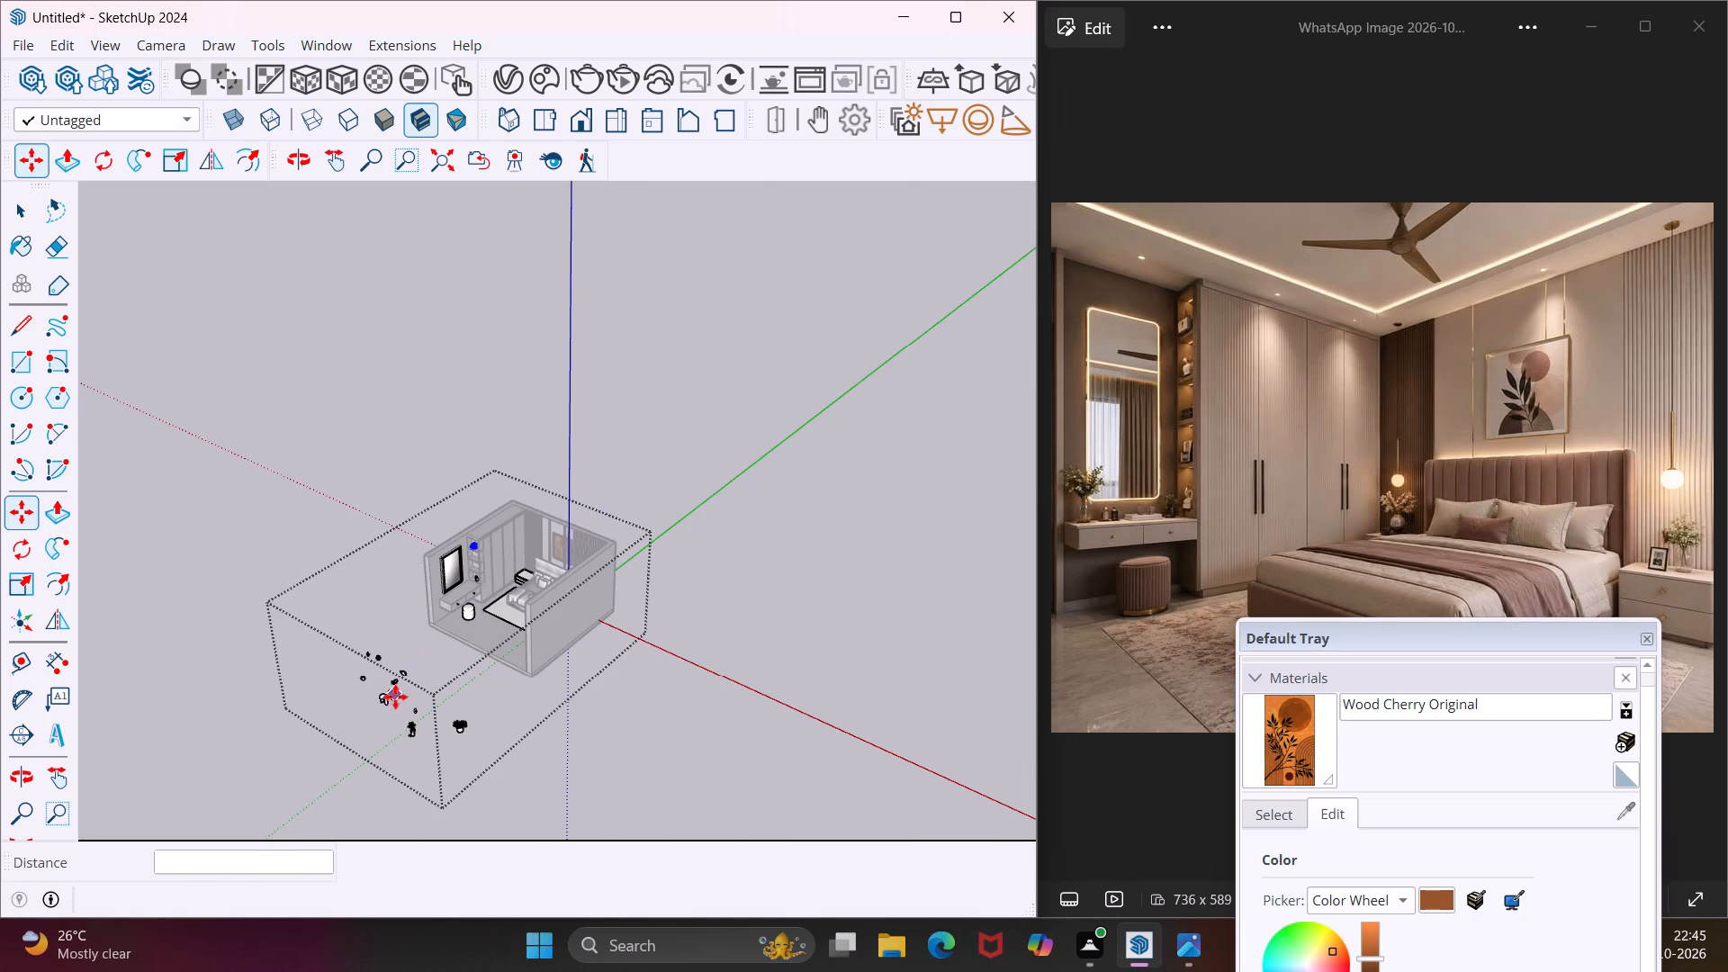
pyautogui.press('Escape')
pyautogui.scroll(19, 384, 715)
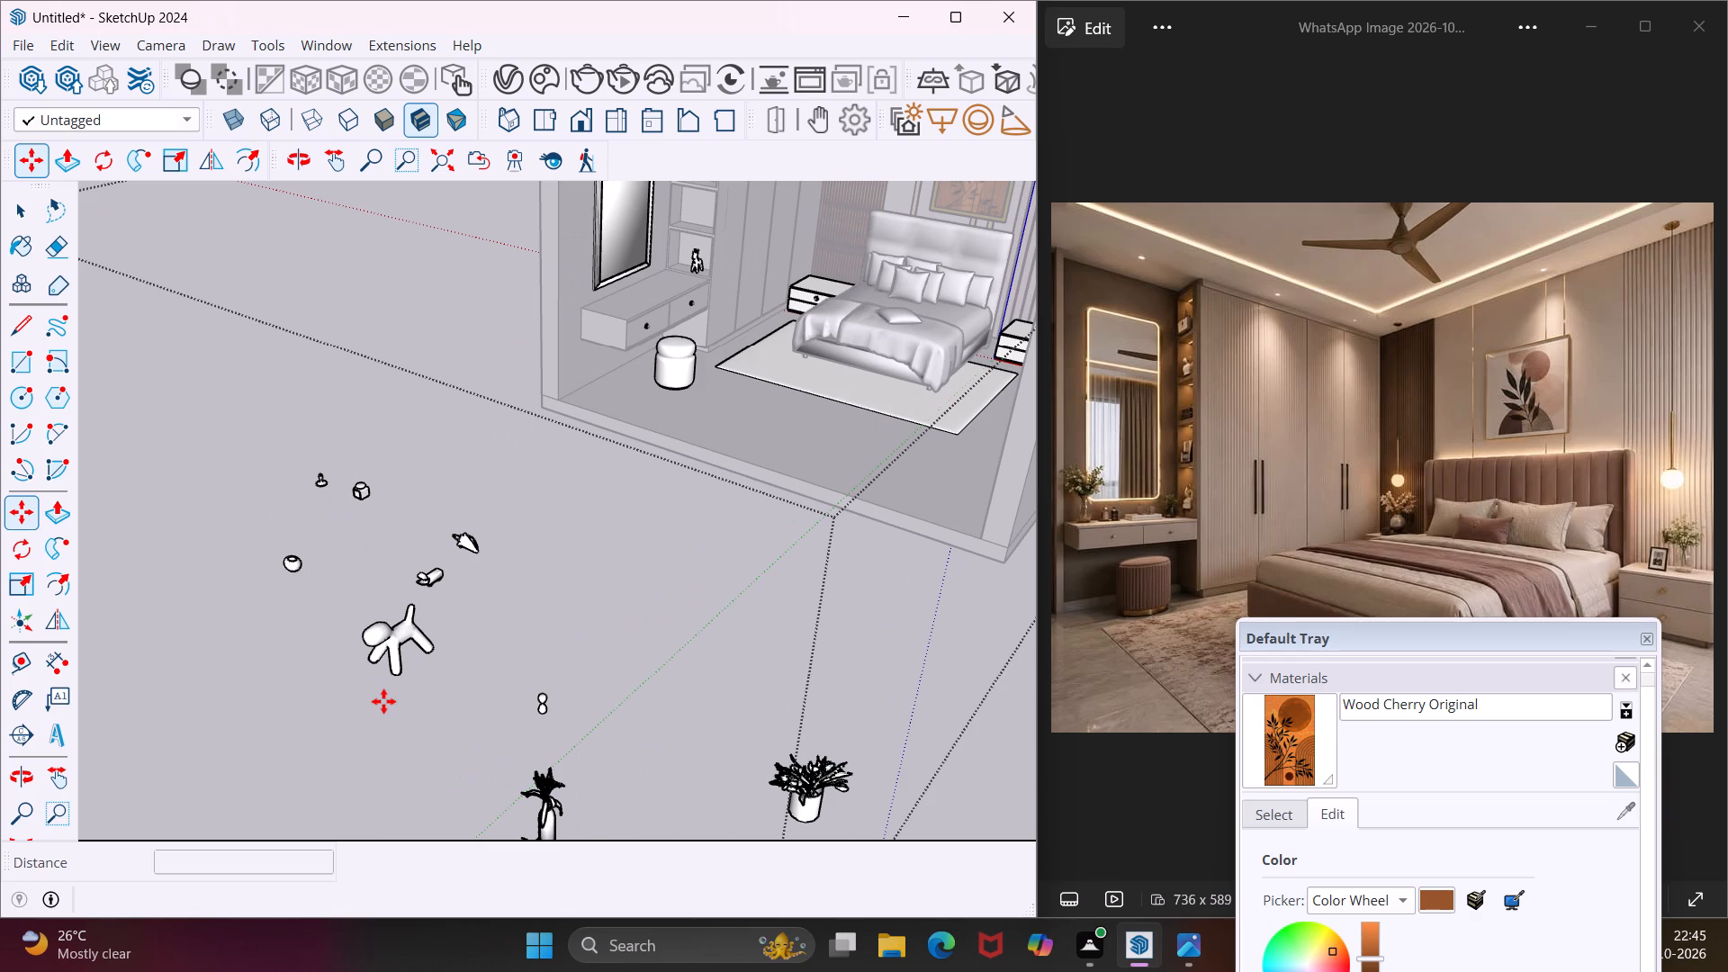
pyautogui.click(382, 686)
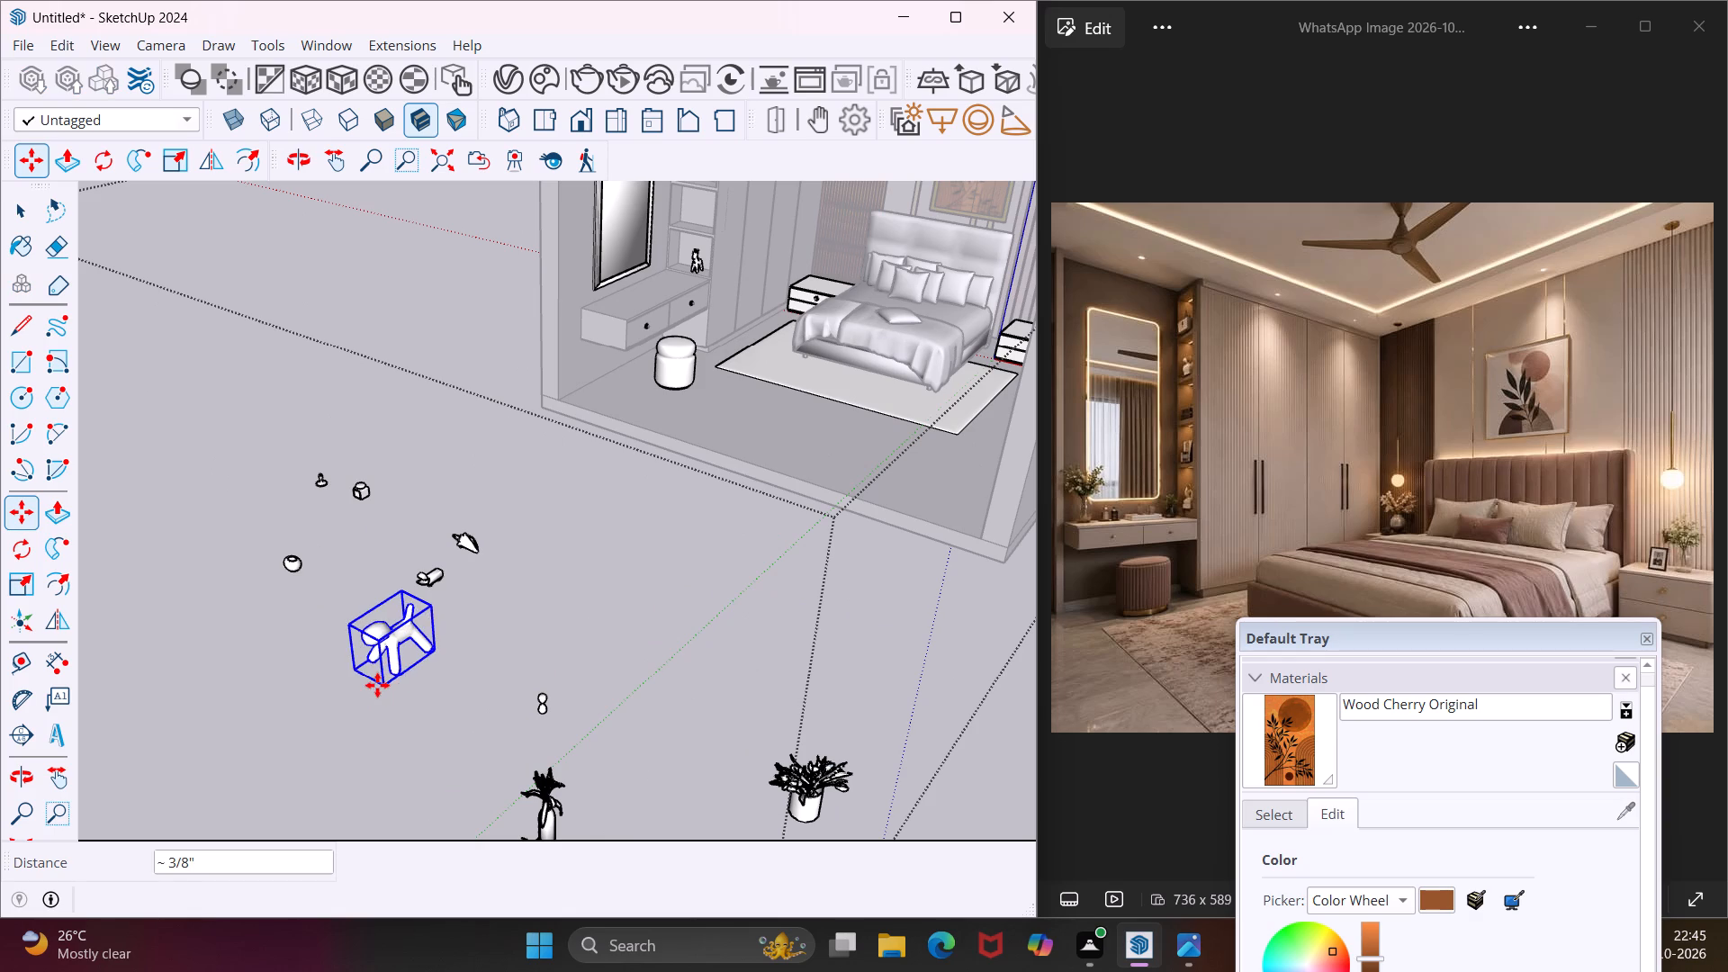
pyautogui.scroll(-10, 377, 684)
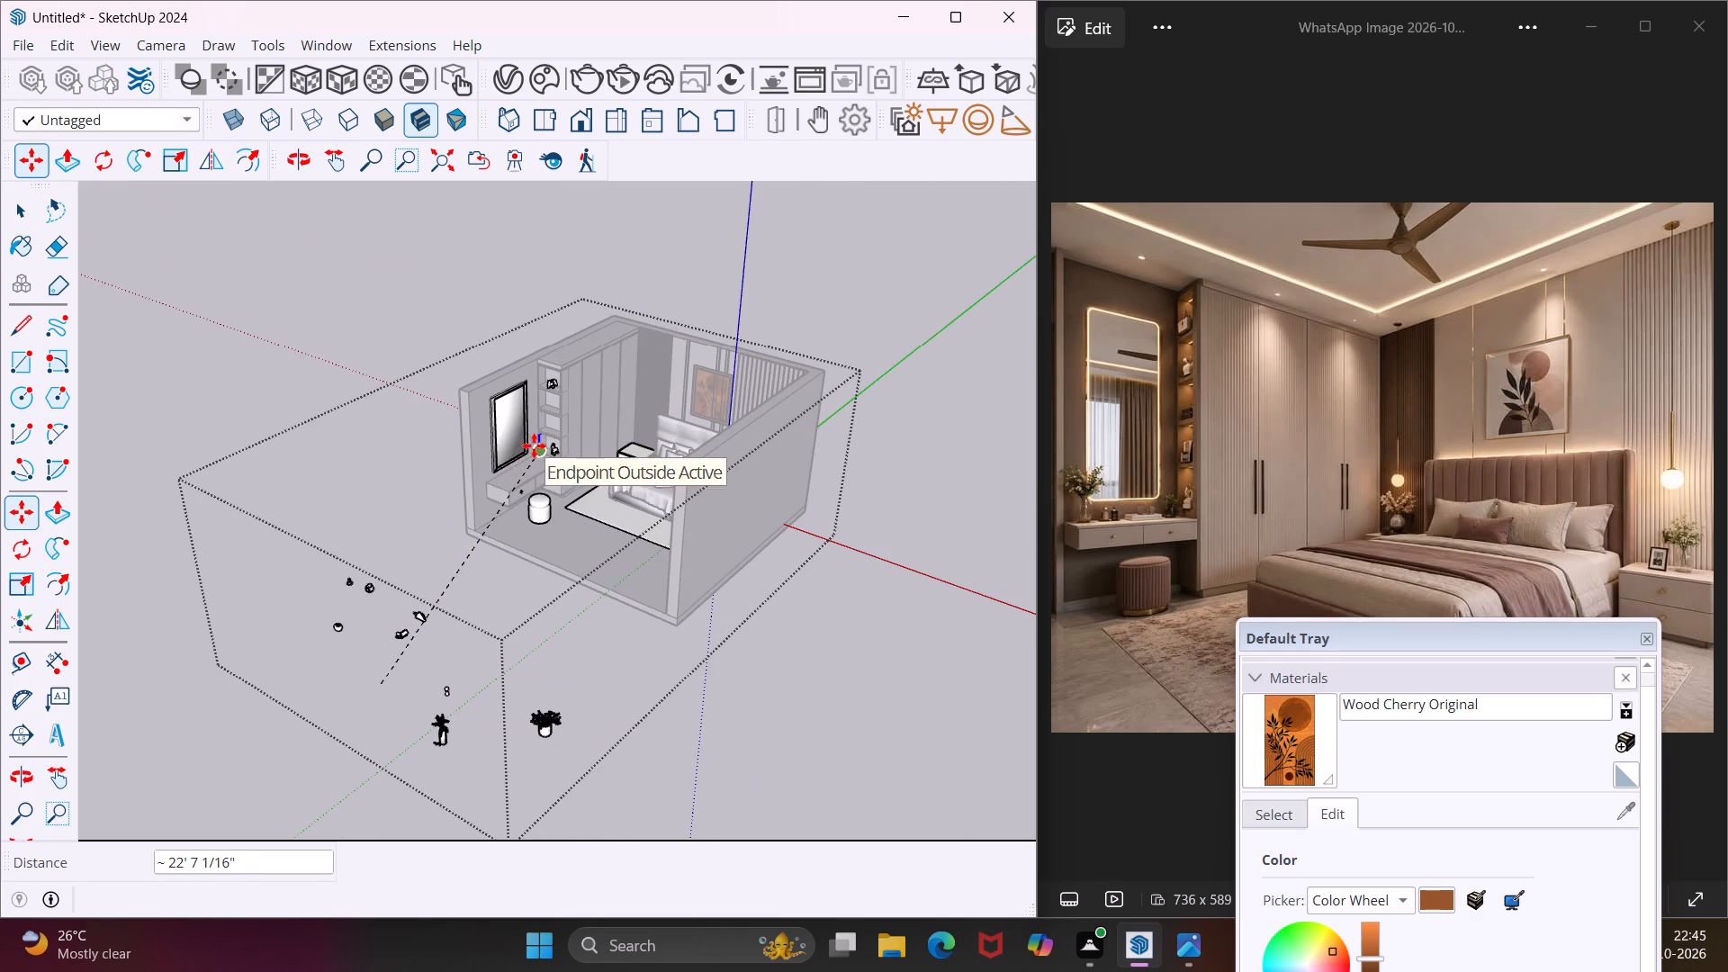
pyautogui.scroll(20, 544, 434)
pyautogui.scroll(3, 544, 434)
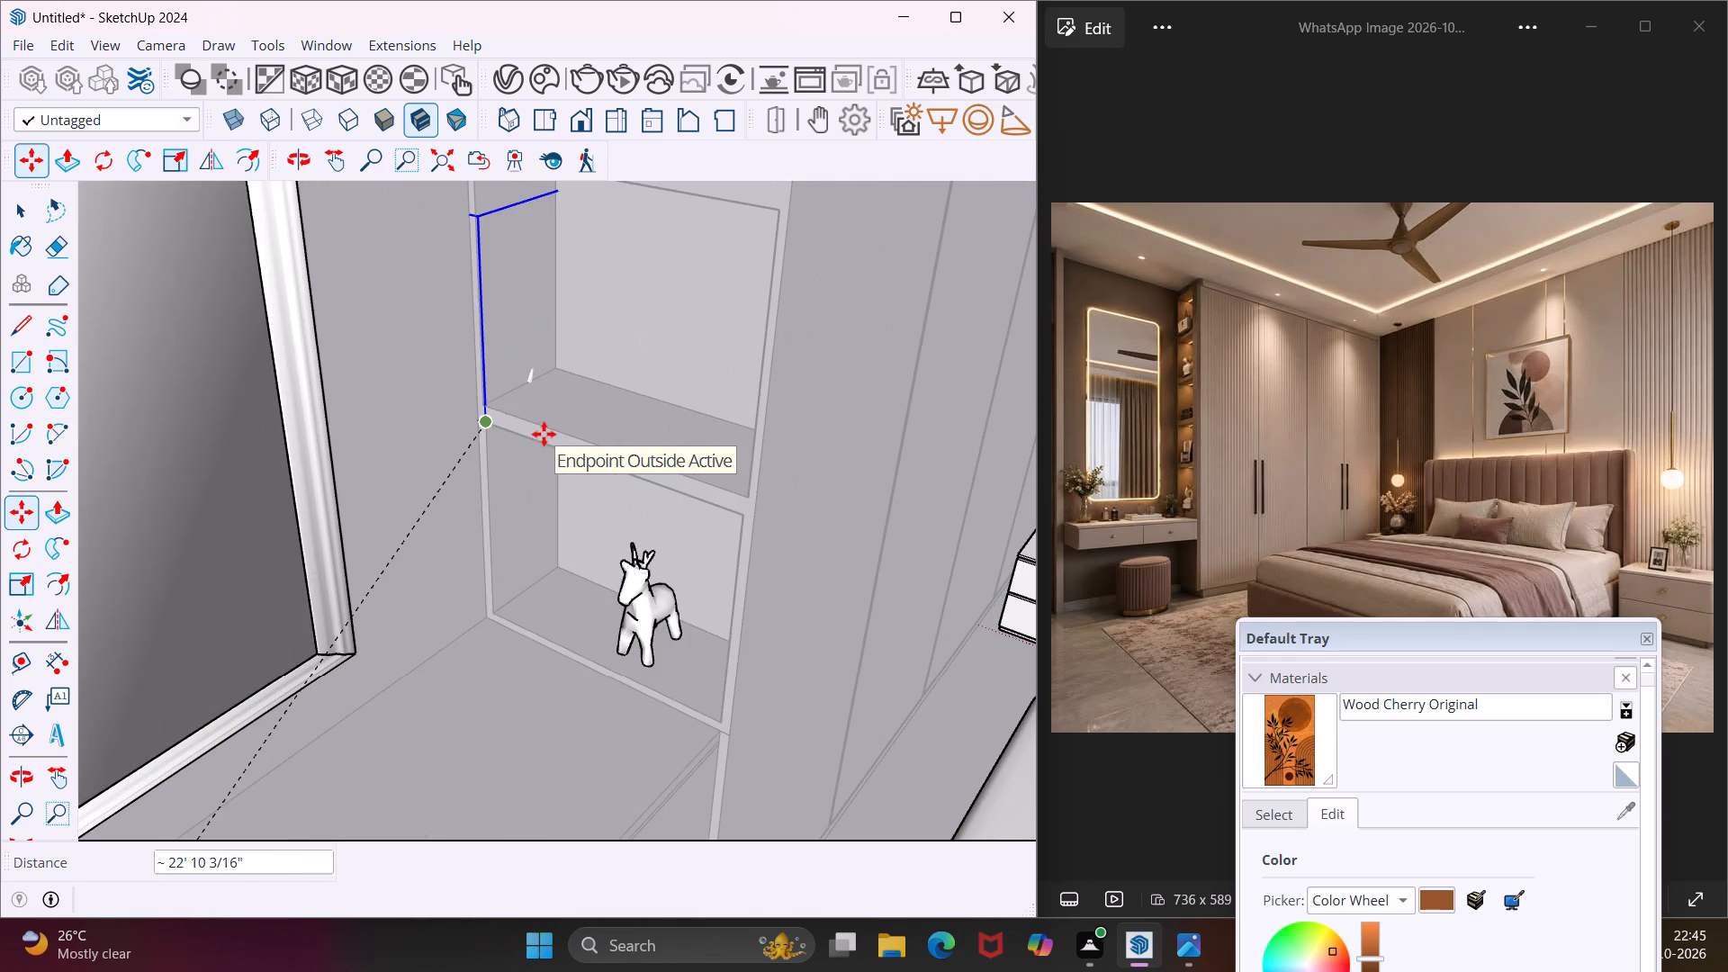
pyautogui.click(680, 480)
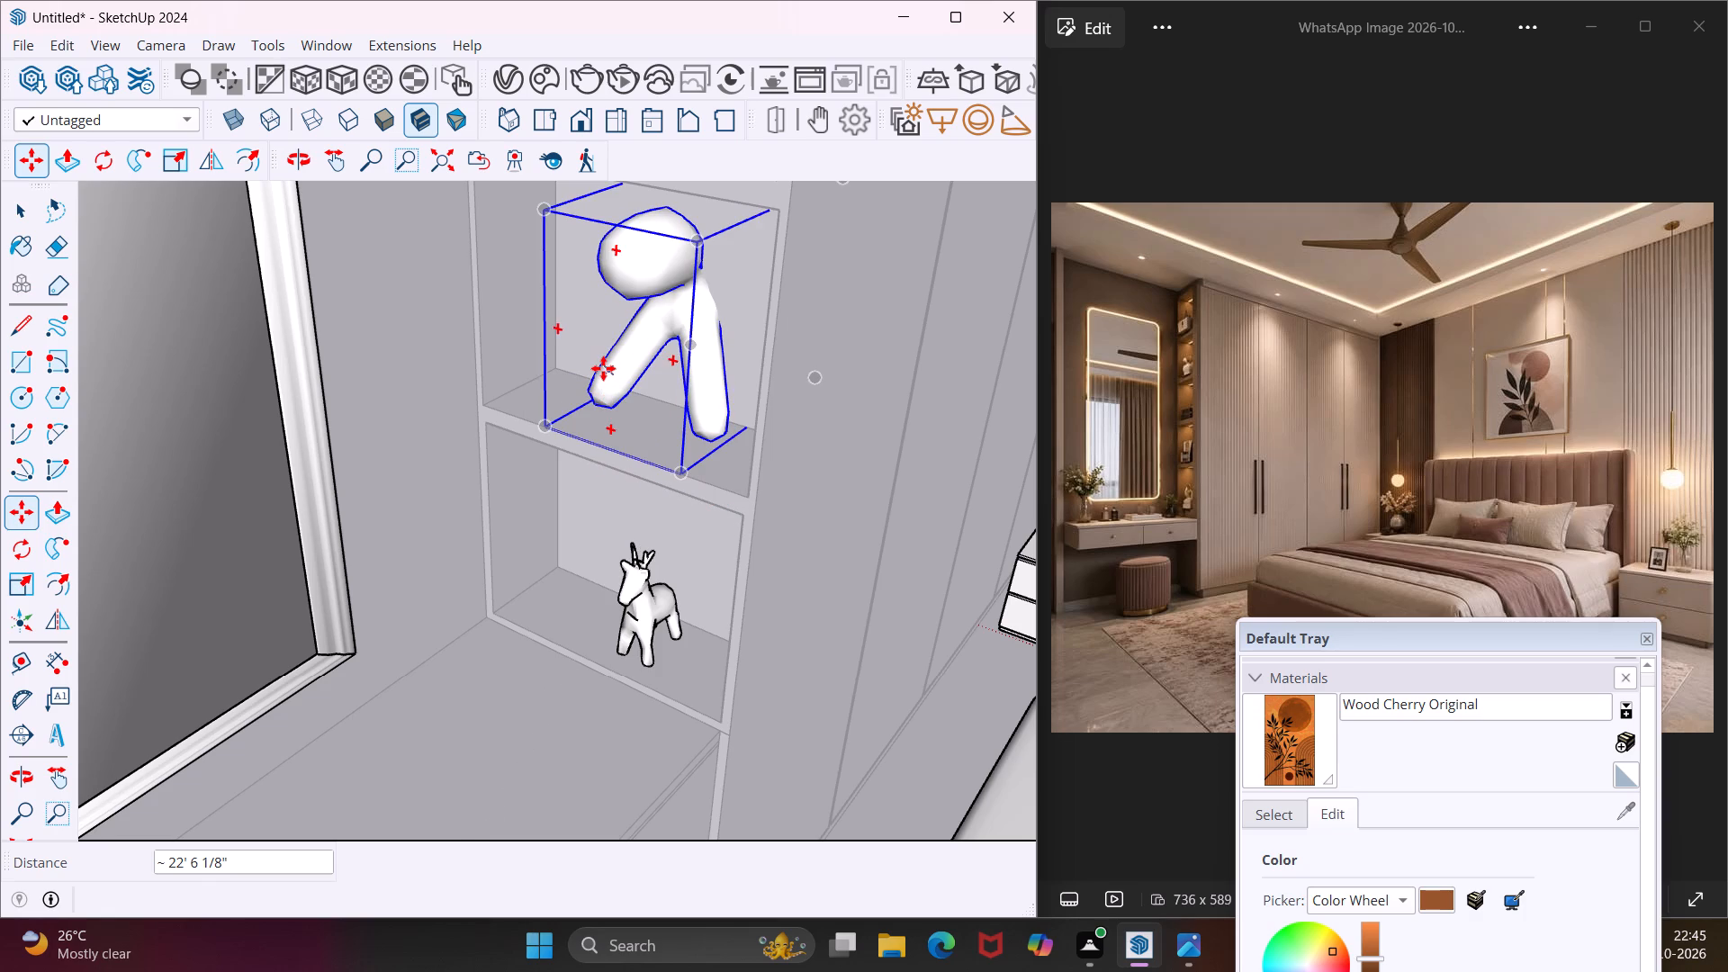
# Pull the balloon-dog figurine about 9 5/8" forward out of the shelf and scale it down uniformly to about 0.35.
pyautogui.click(603, 368)
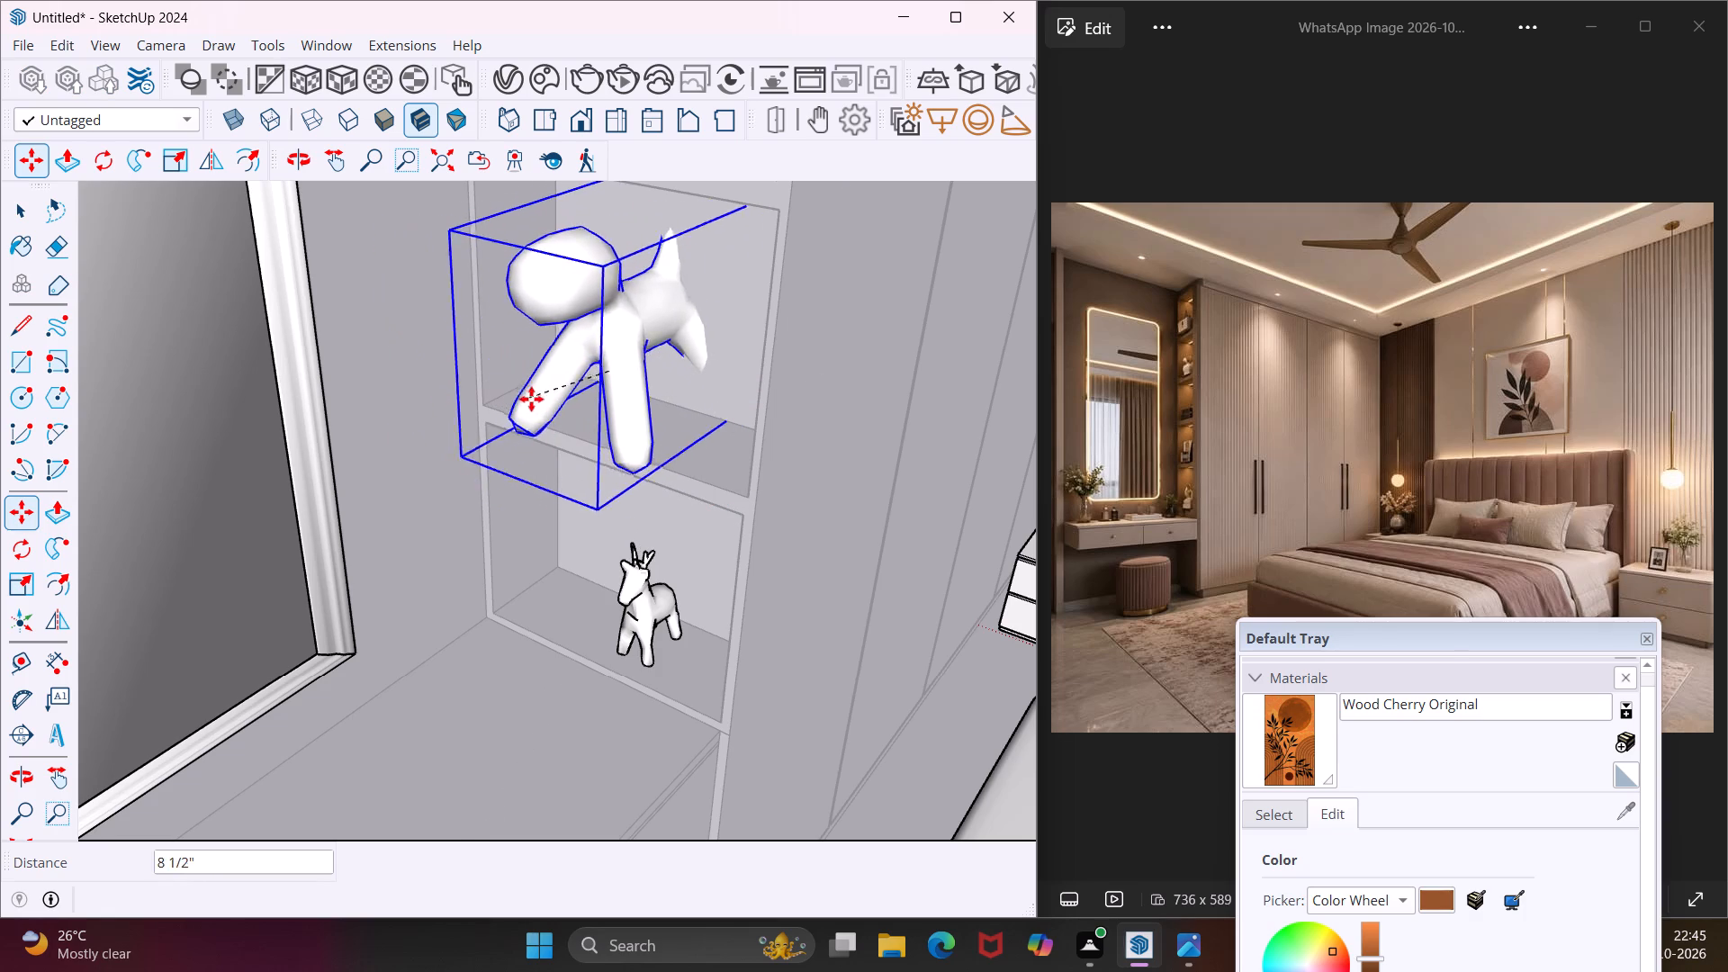
pyautogui.click(523, 409)
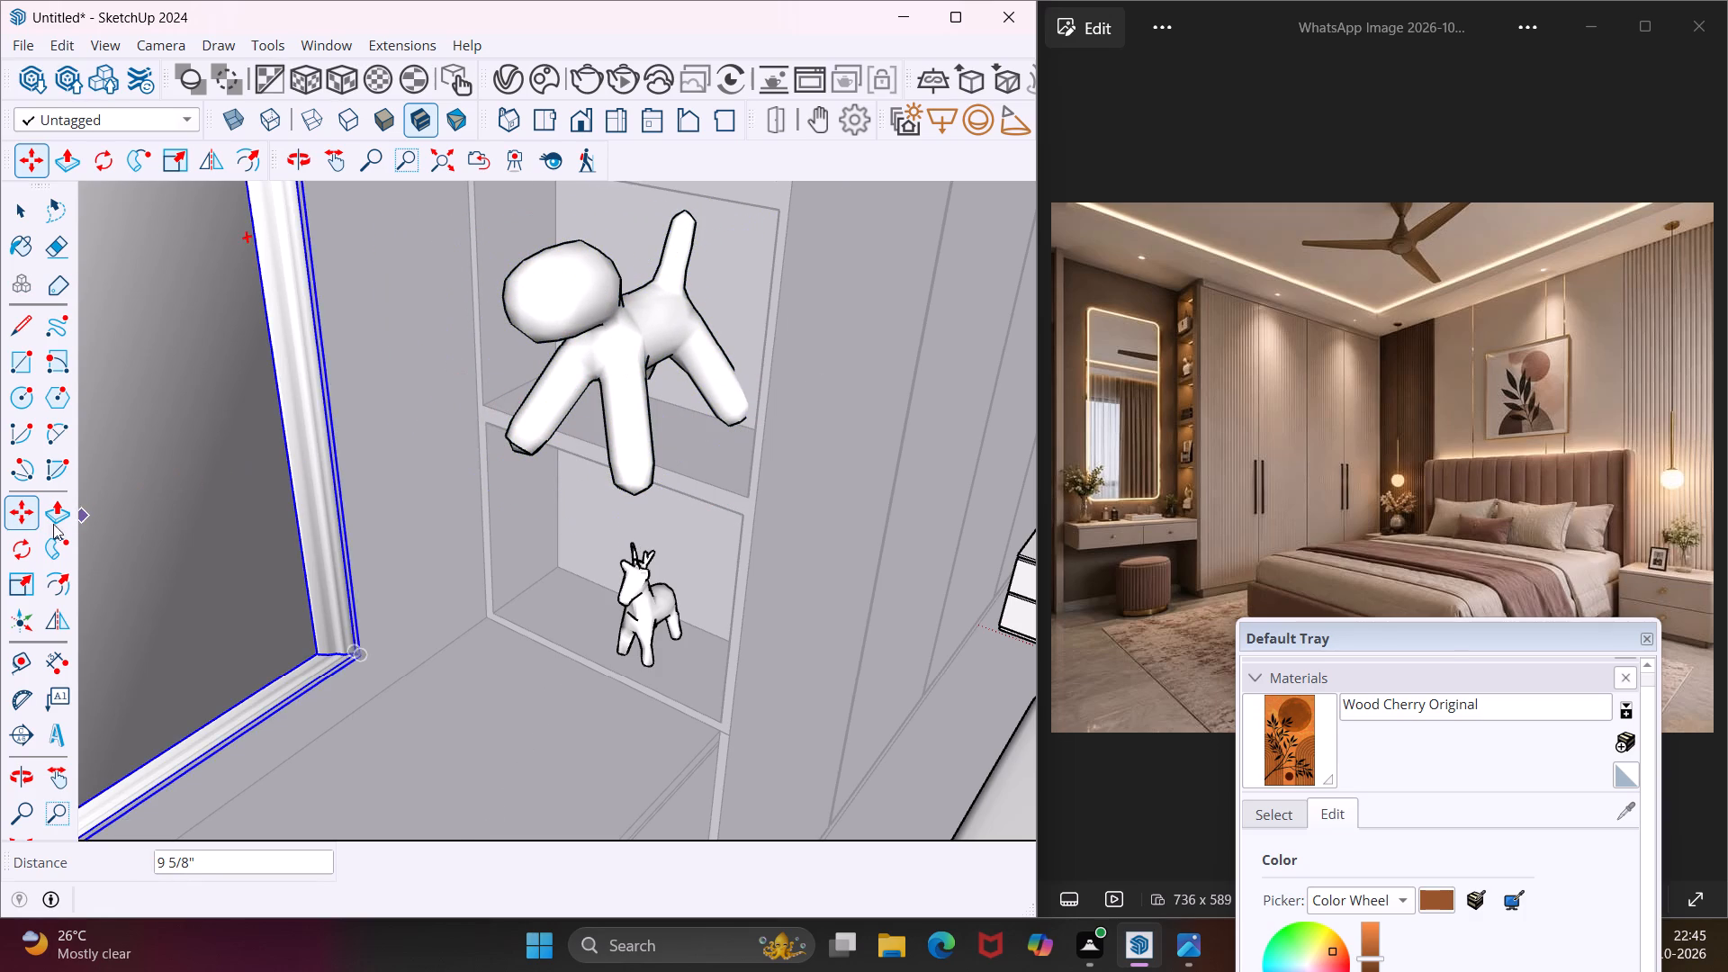
pyautogui.click(17, 578)
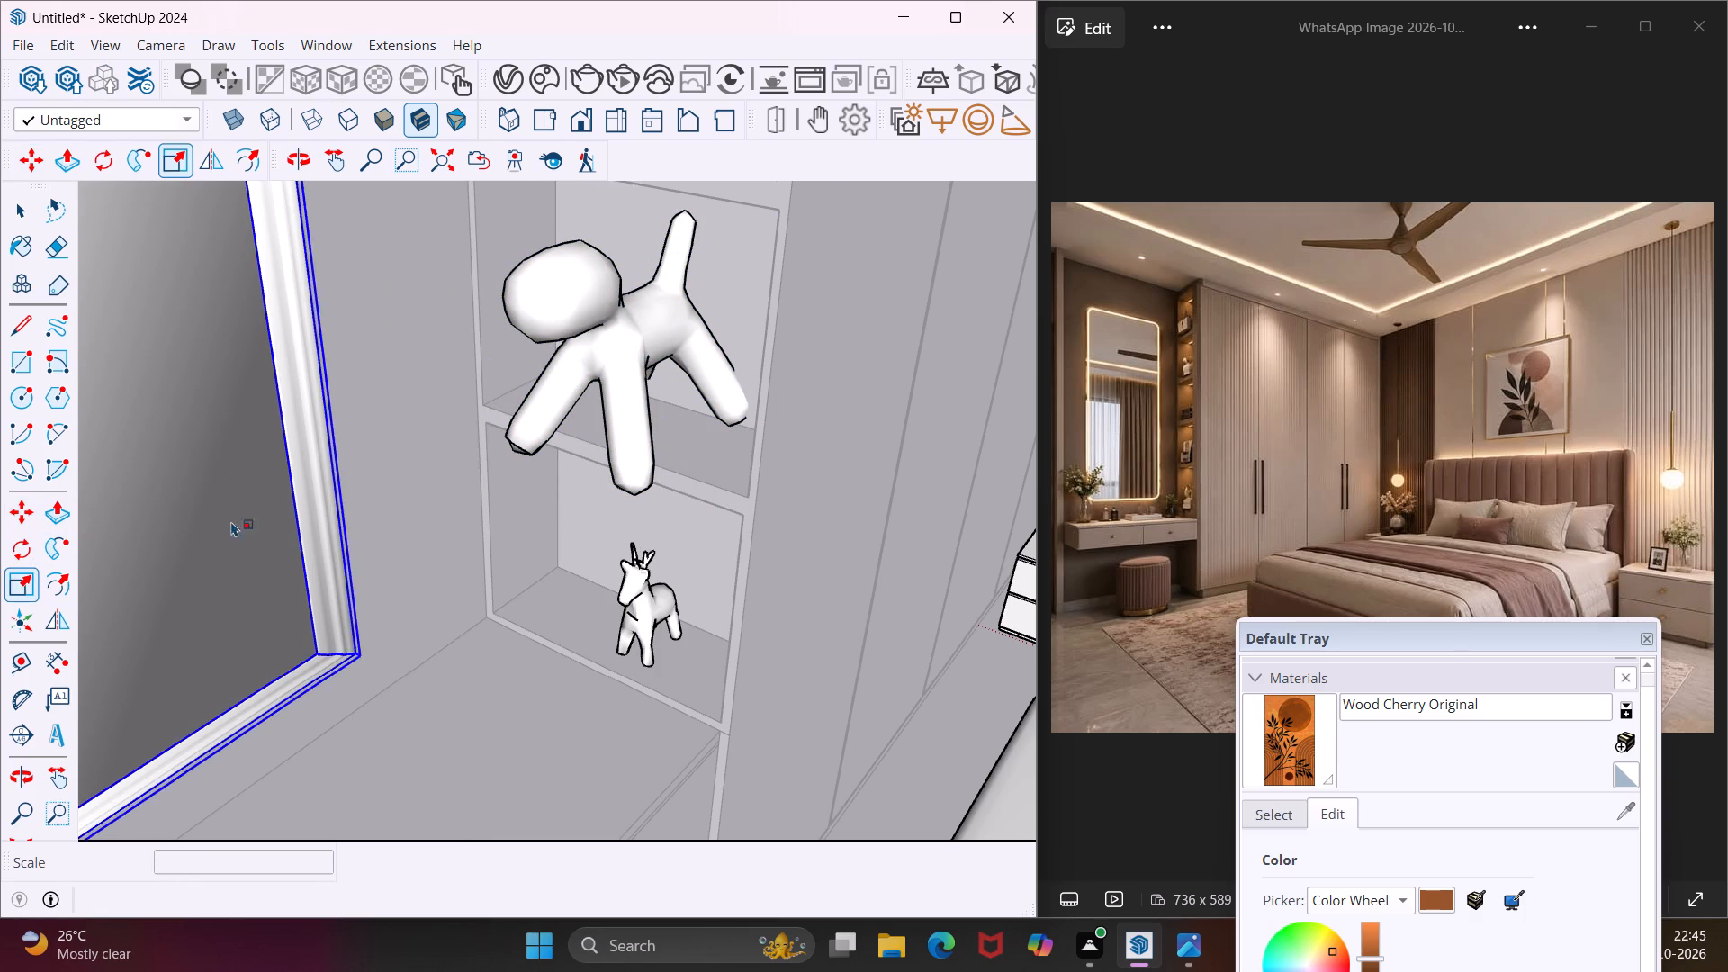
pyautogui.click(605, 283)
pyautogui.moveTo(605, 286); pyautogui.dragTo(625, 307)
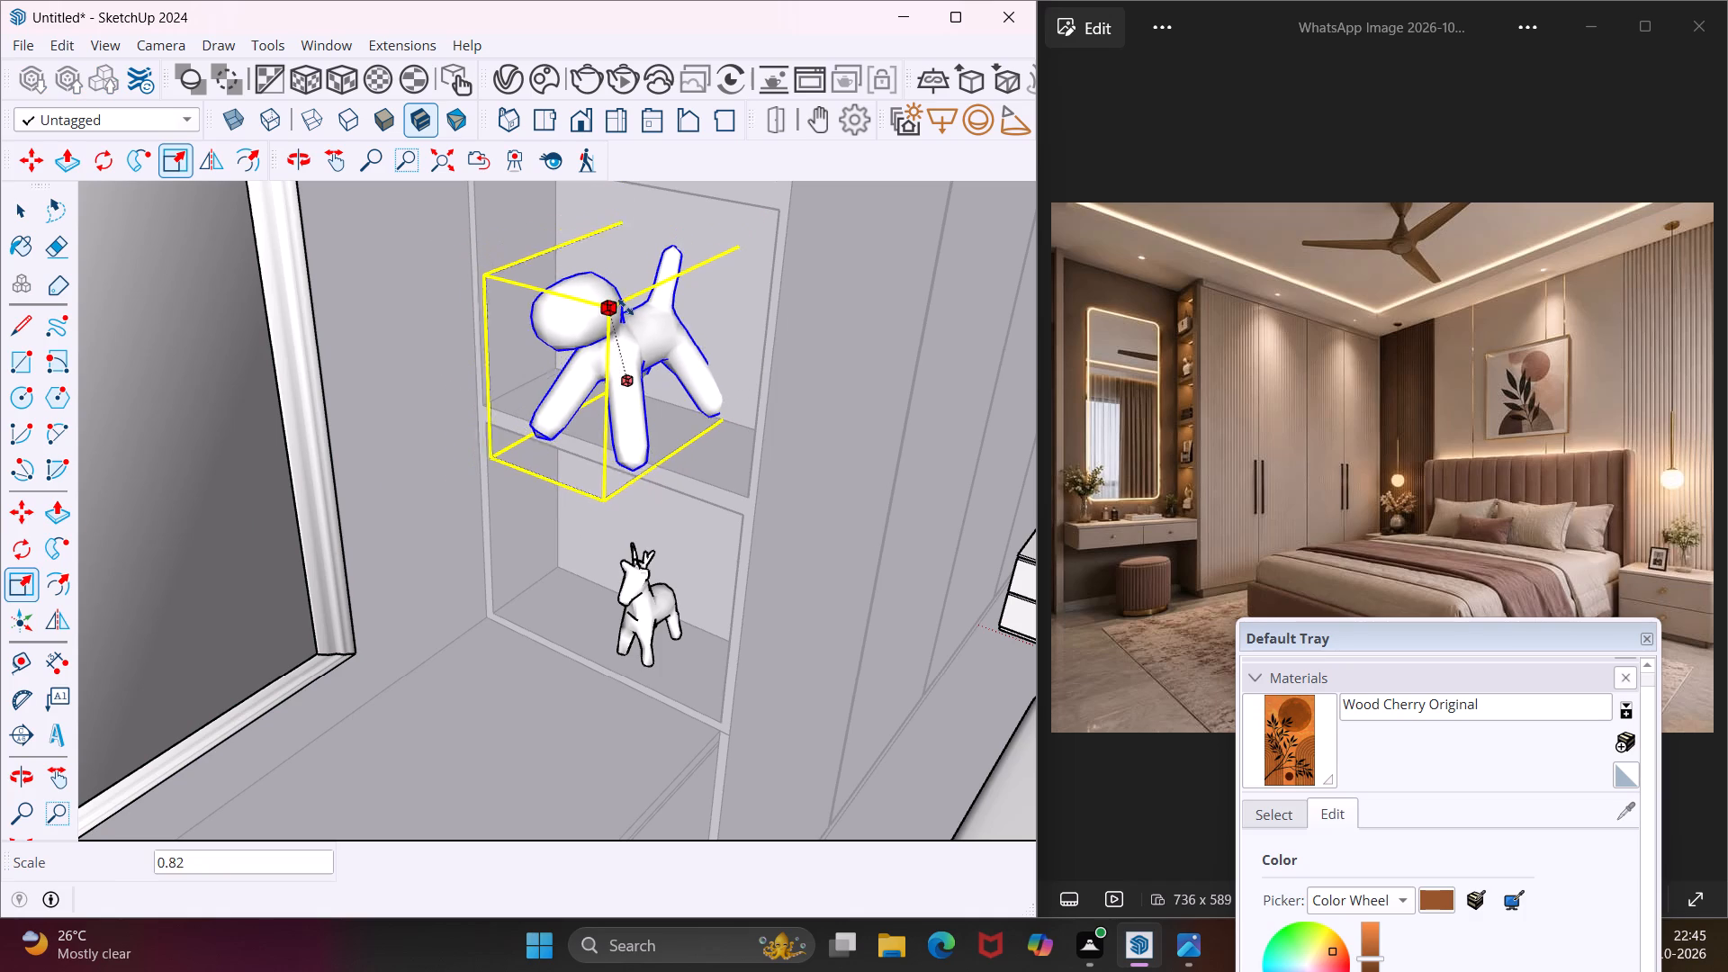
pyautogui.moveTo(625, 307); pyautogui.dragTo(642, 344)
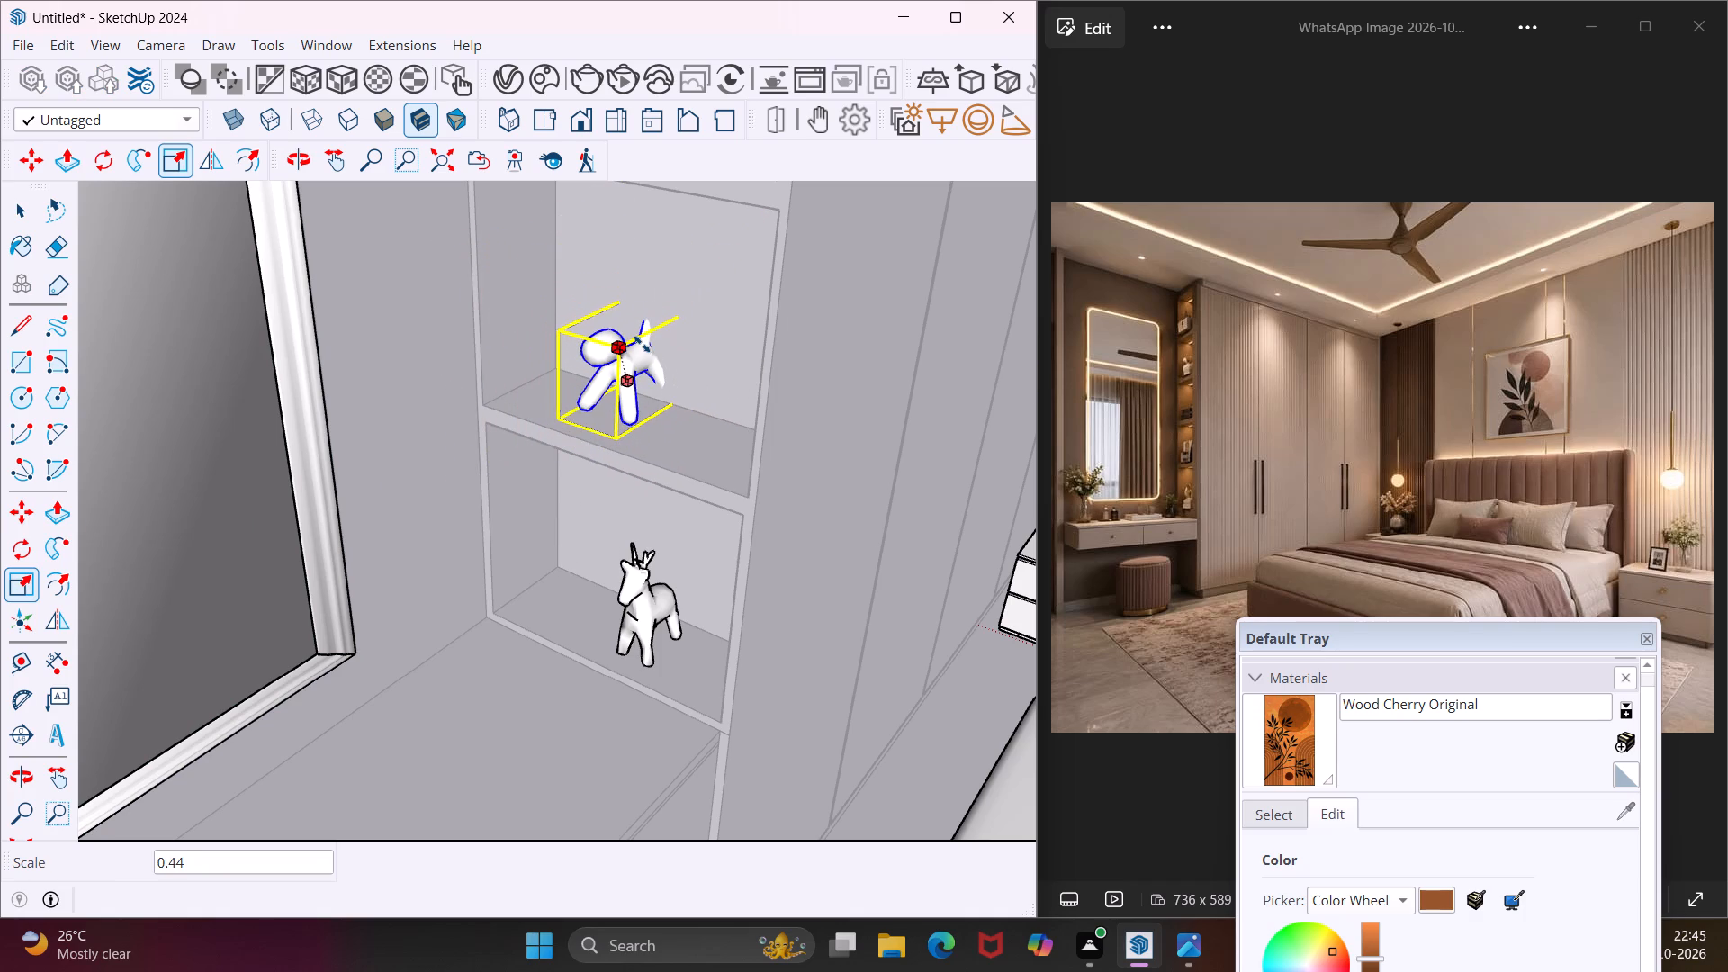
pyautogui.moveTo(642, 344); pyautogui.dragTo(644, 352)
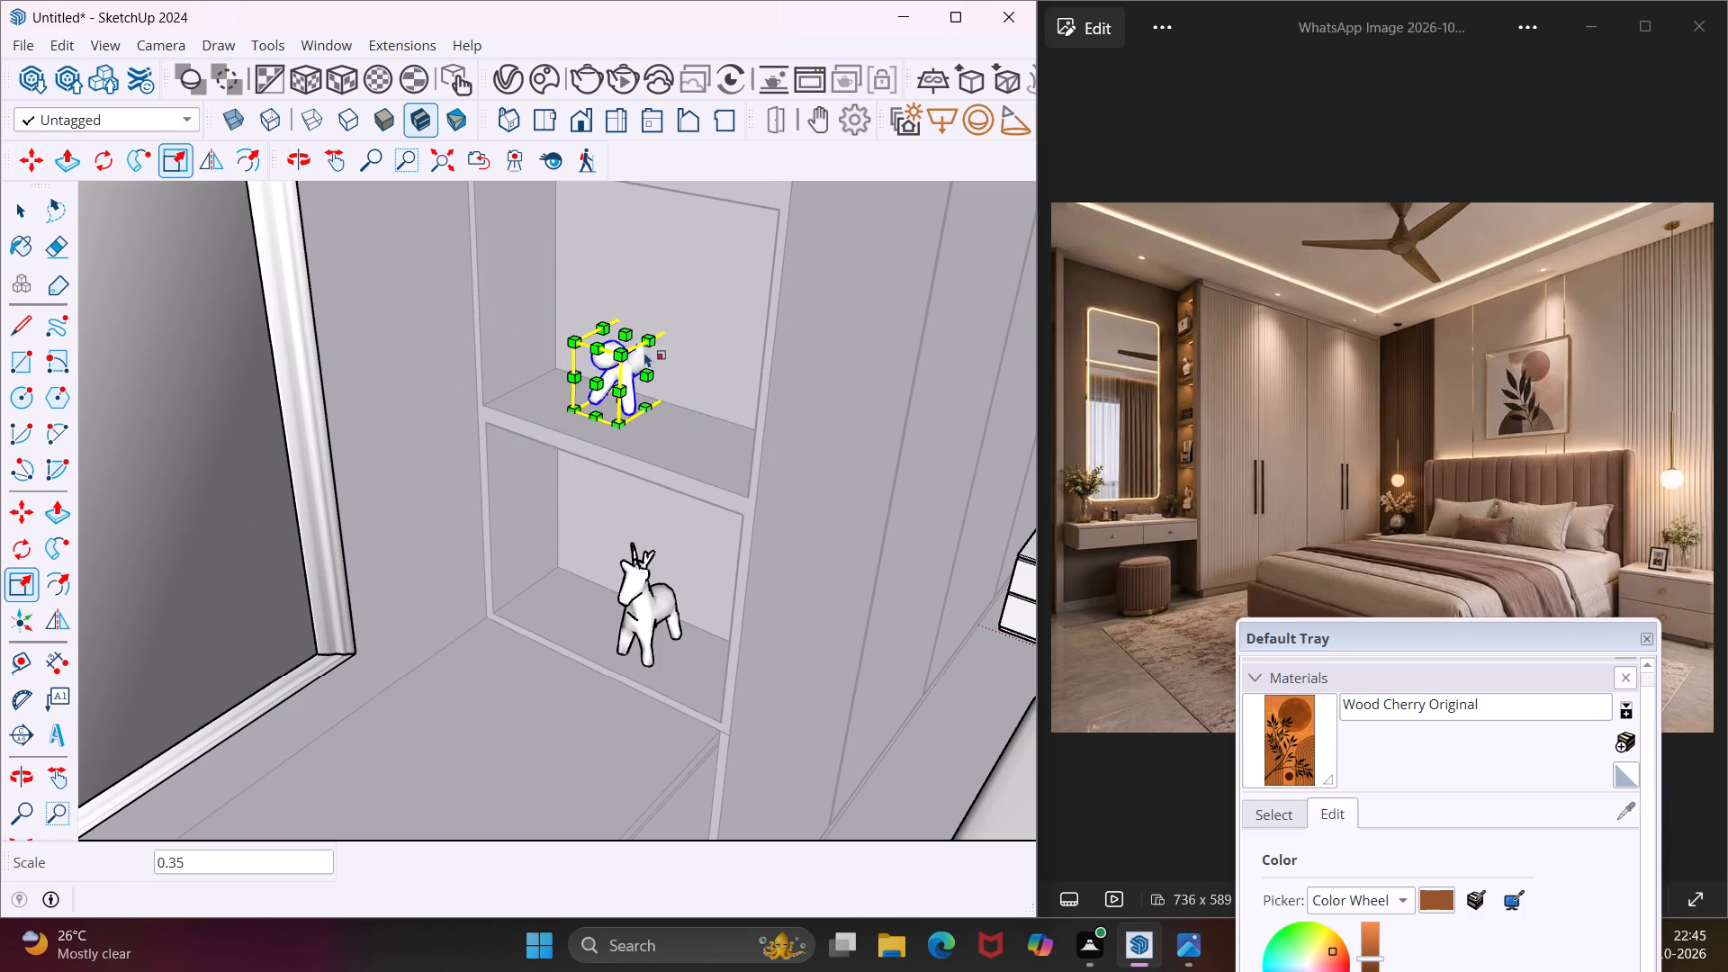
# Move the balloon-dog figurine about 4 5/16" forward and slide it sideways along its open shelf towards the wardrobe.
pyautogui.press('n')
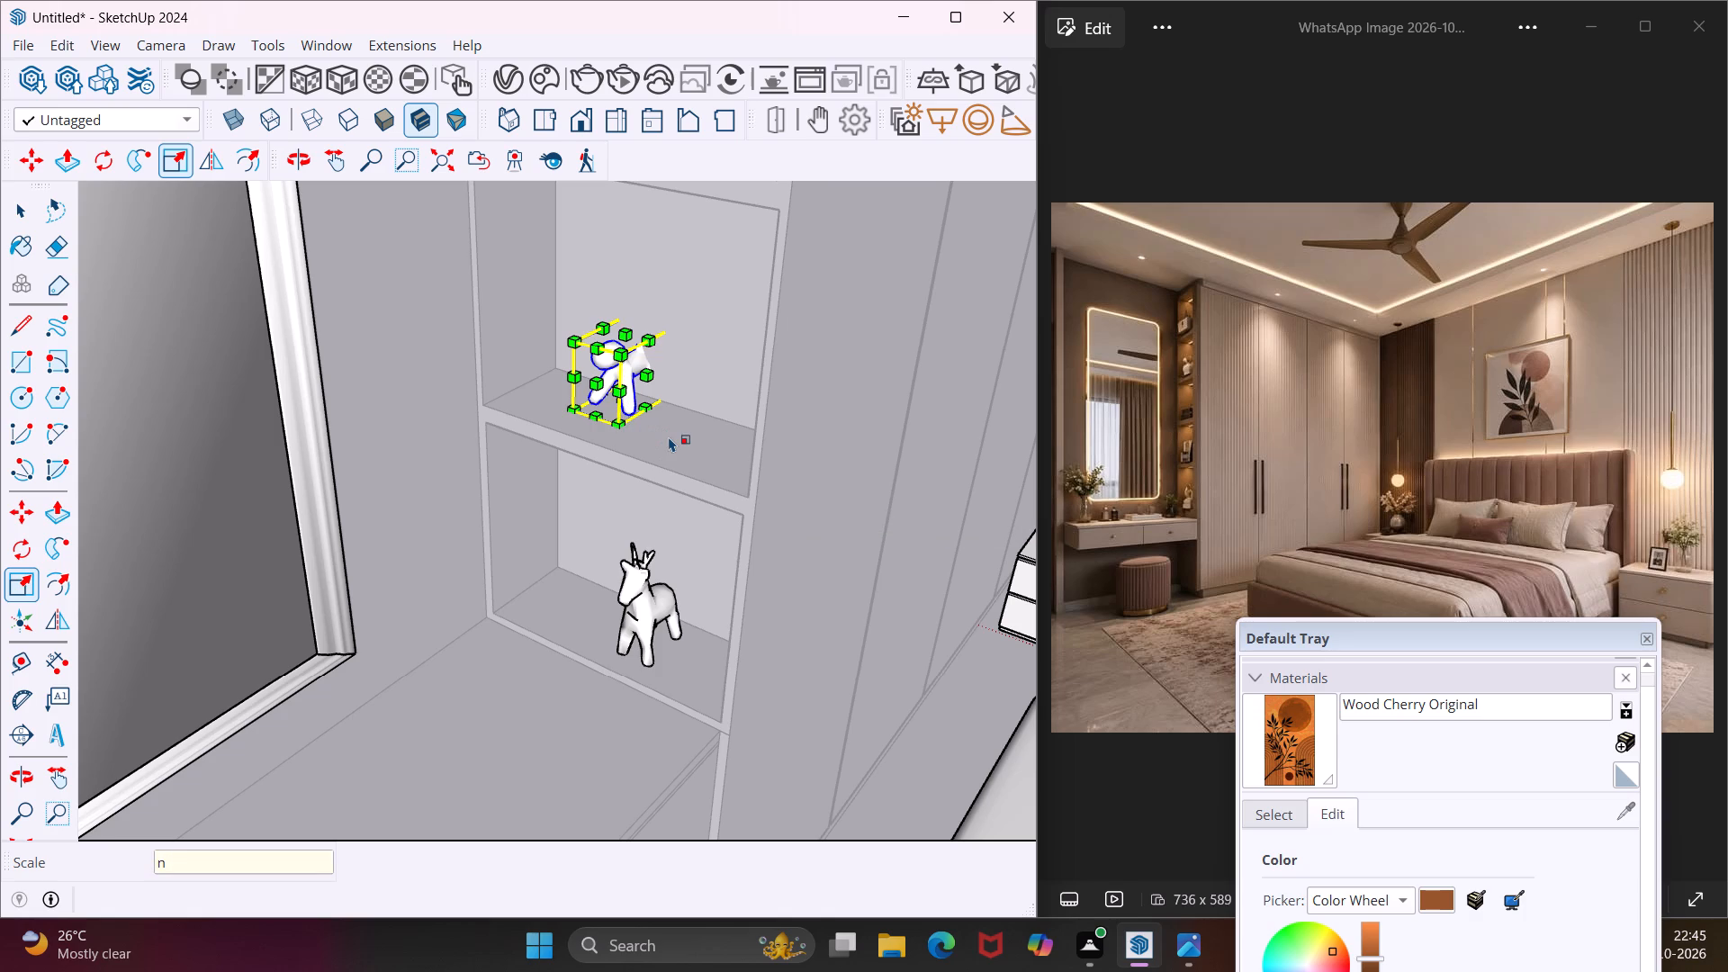
pyautogui.press('m')
pyautogui.click(671, 437)
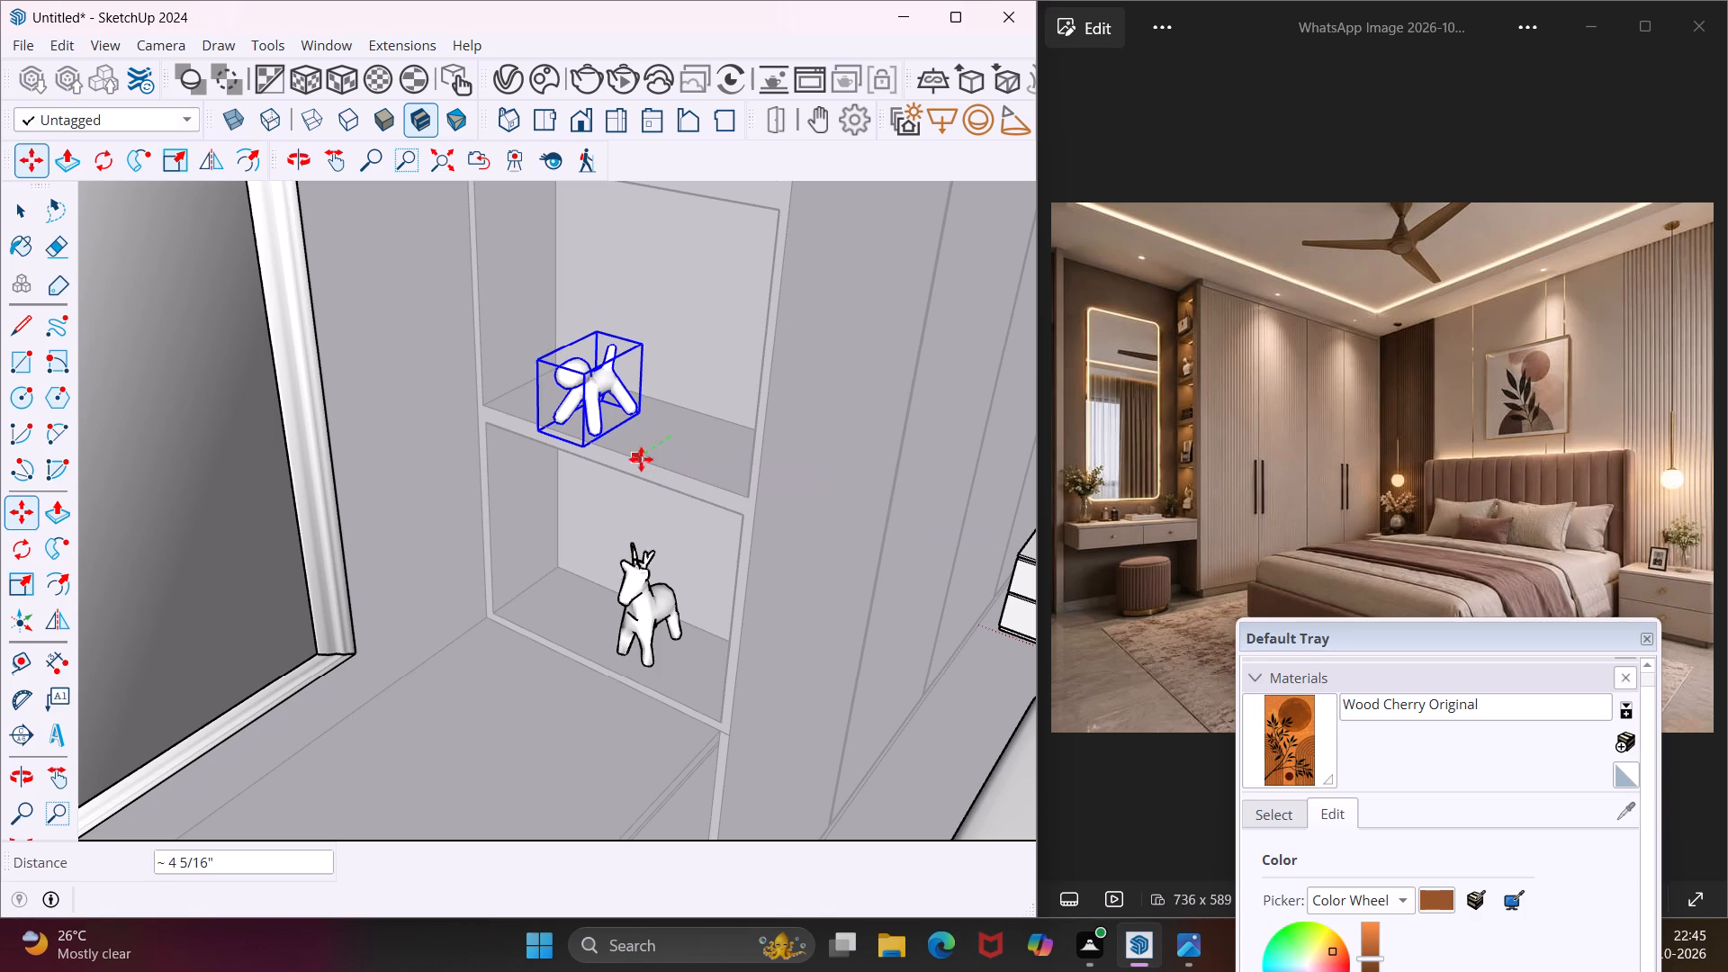
pyautogui.click(642, 458)
pyautogui.click(656, 433)
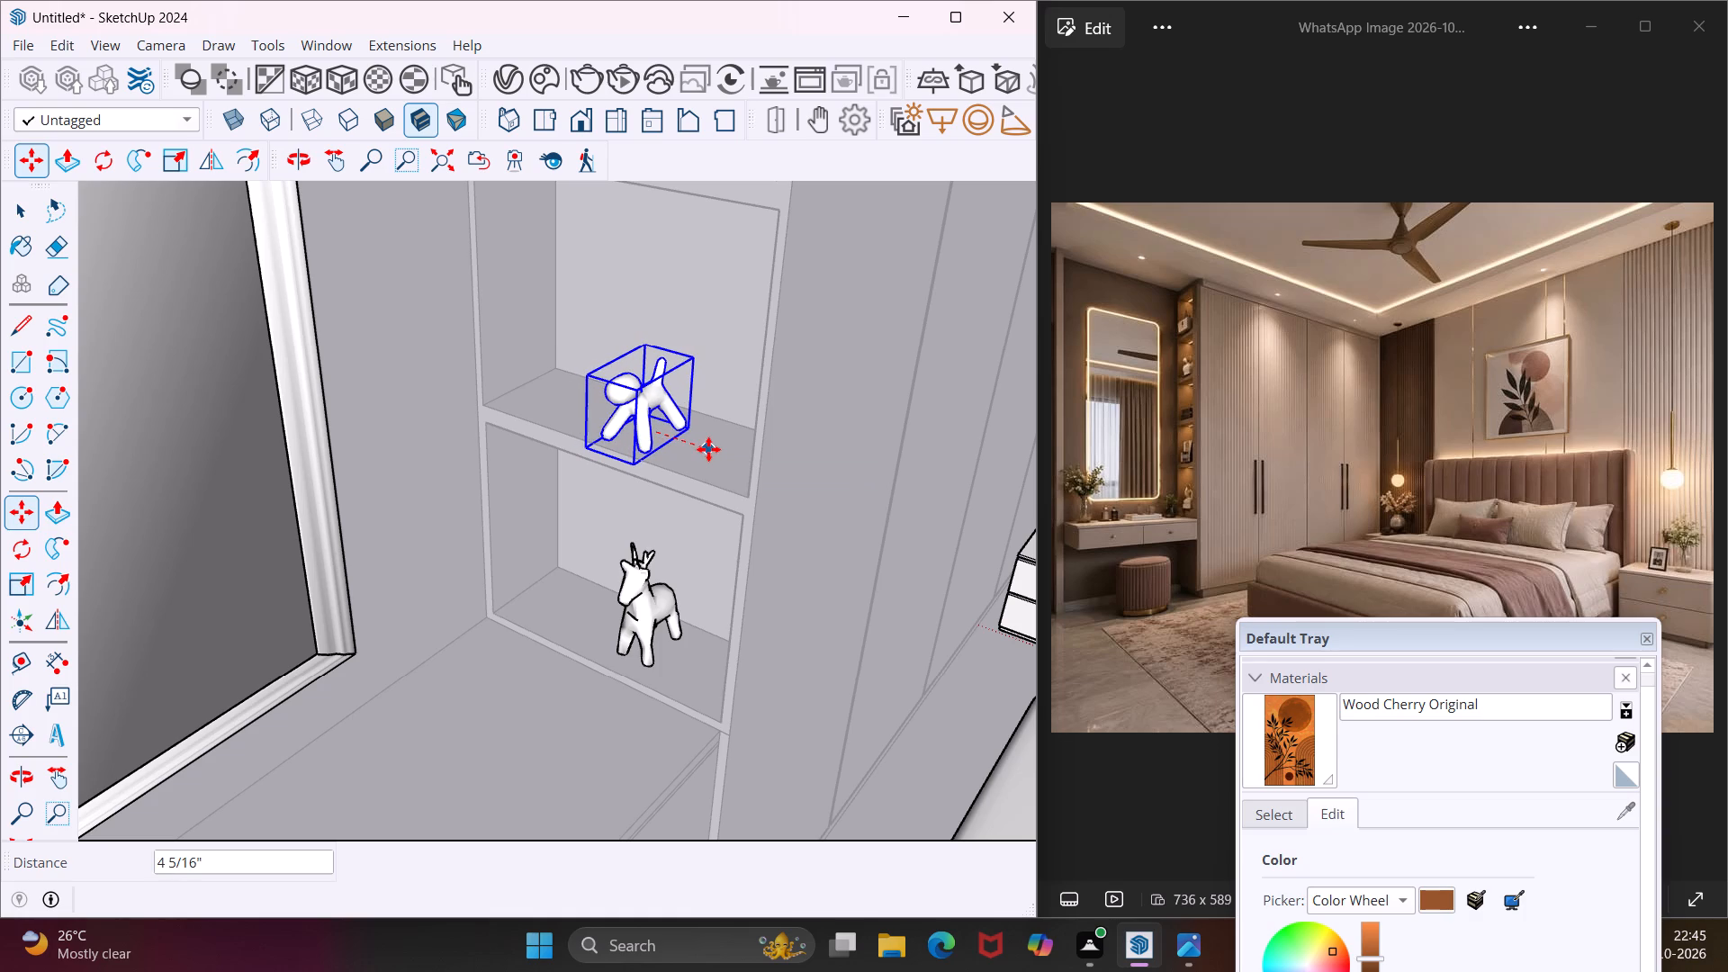
pyautogui.click(708, 449)
pyautogui.scroll(-10, 690, 427)
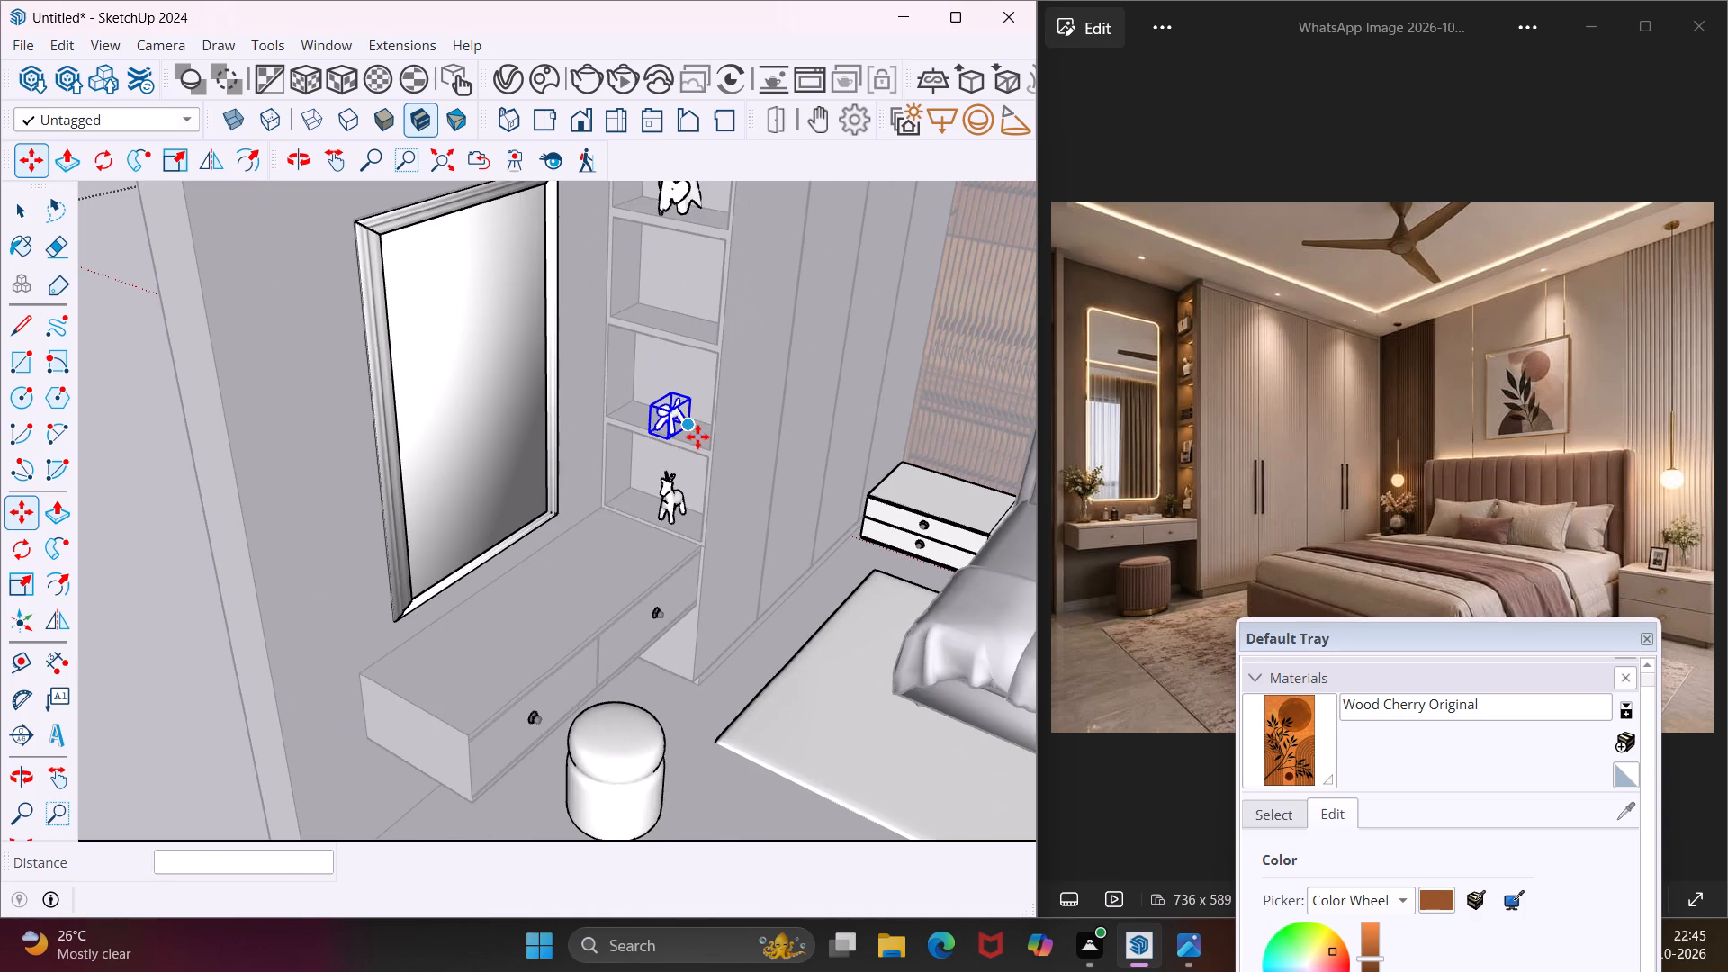
pyautogui.scroll(14, 697, 438)
pyautogui.scroll(-6, 697, 438)
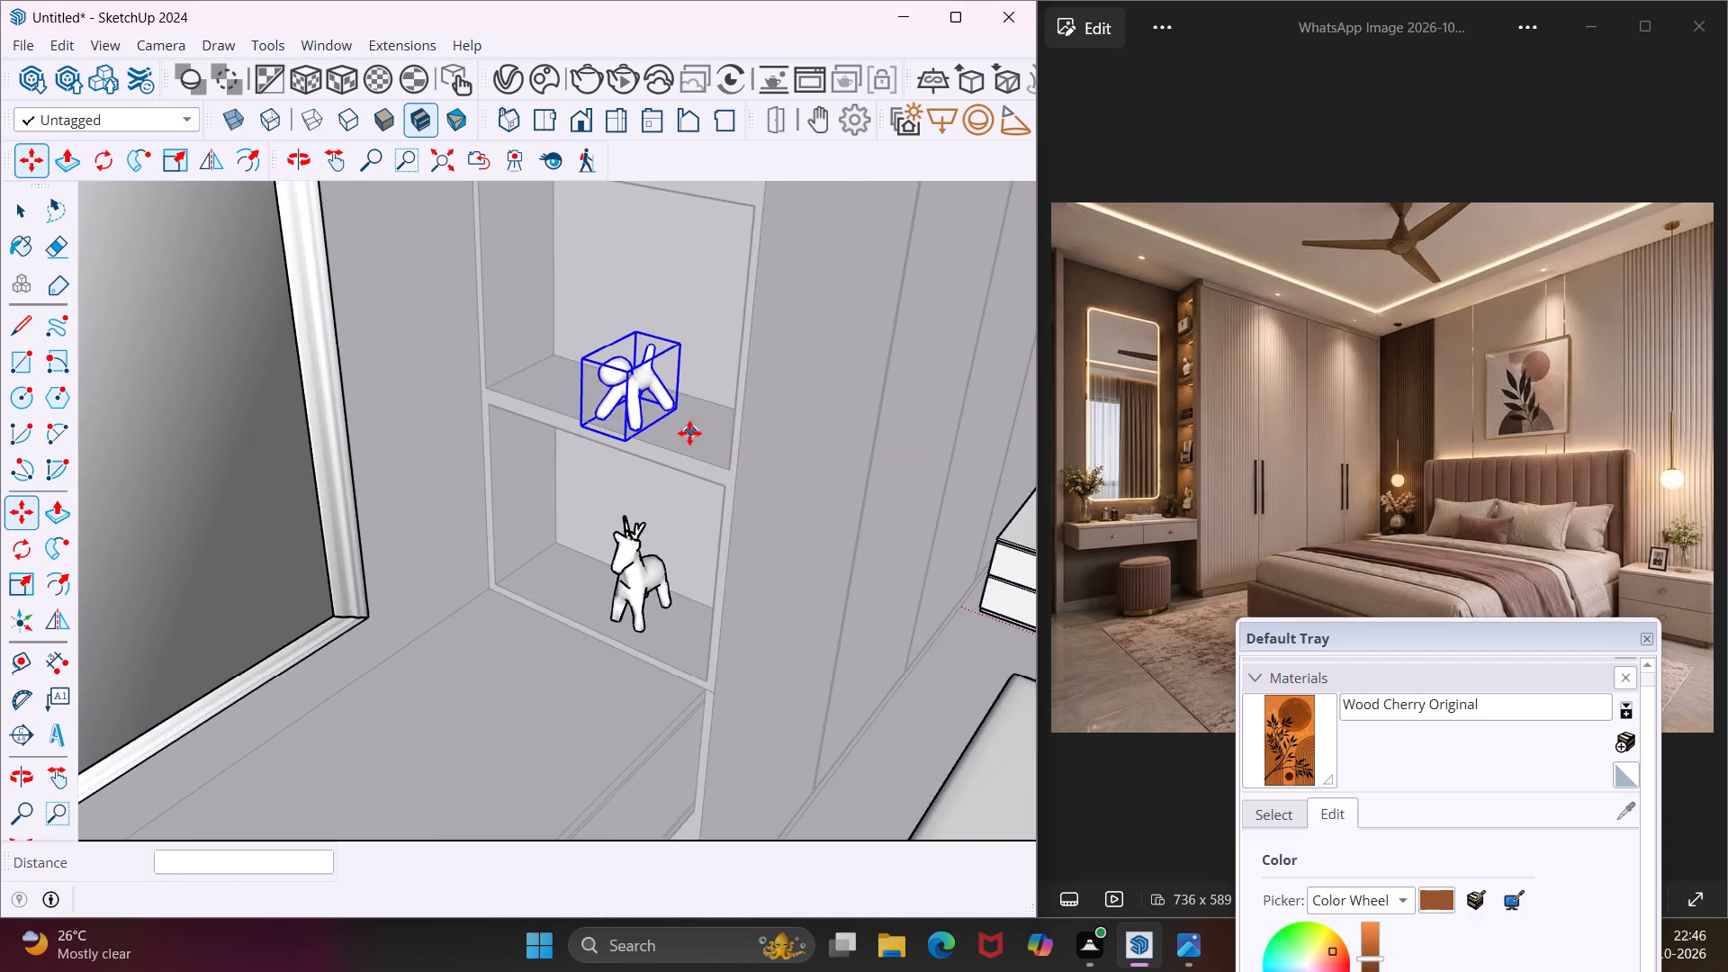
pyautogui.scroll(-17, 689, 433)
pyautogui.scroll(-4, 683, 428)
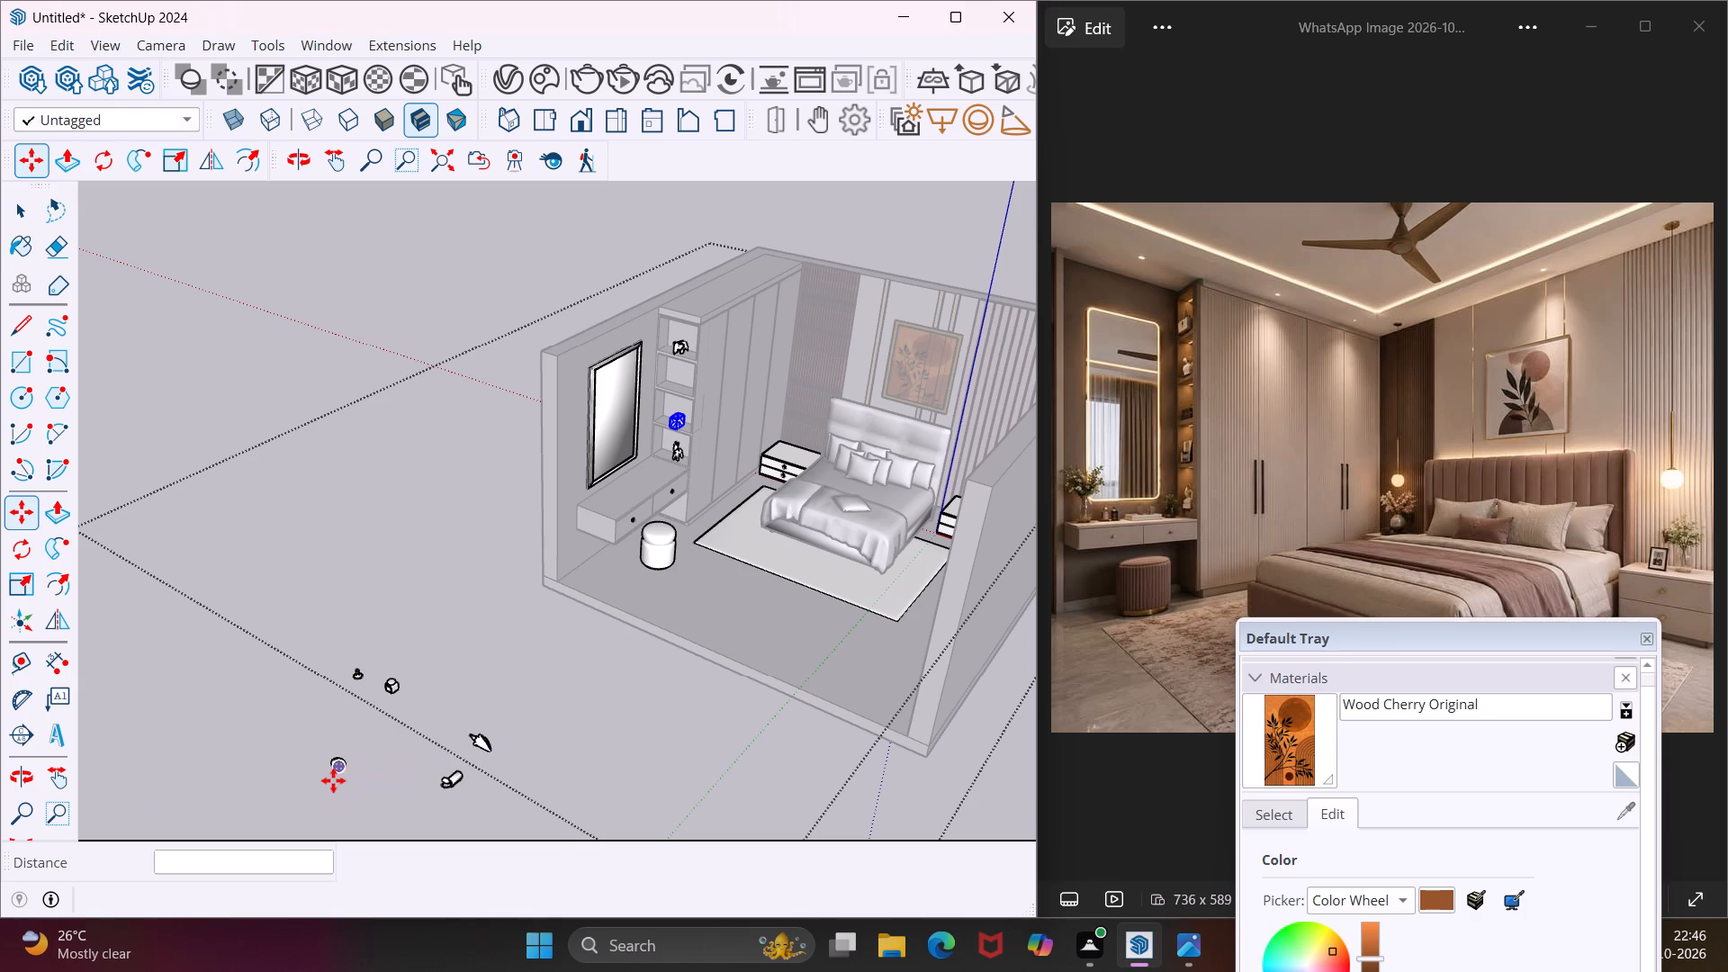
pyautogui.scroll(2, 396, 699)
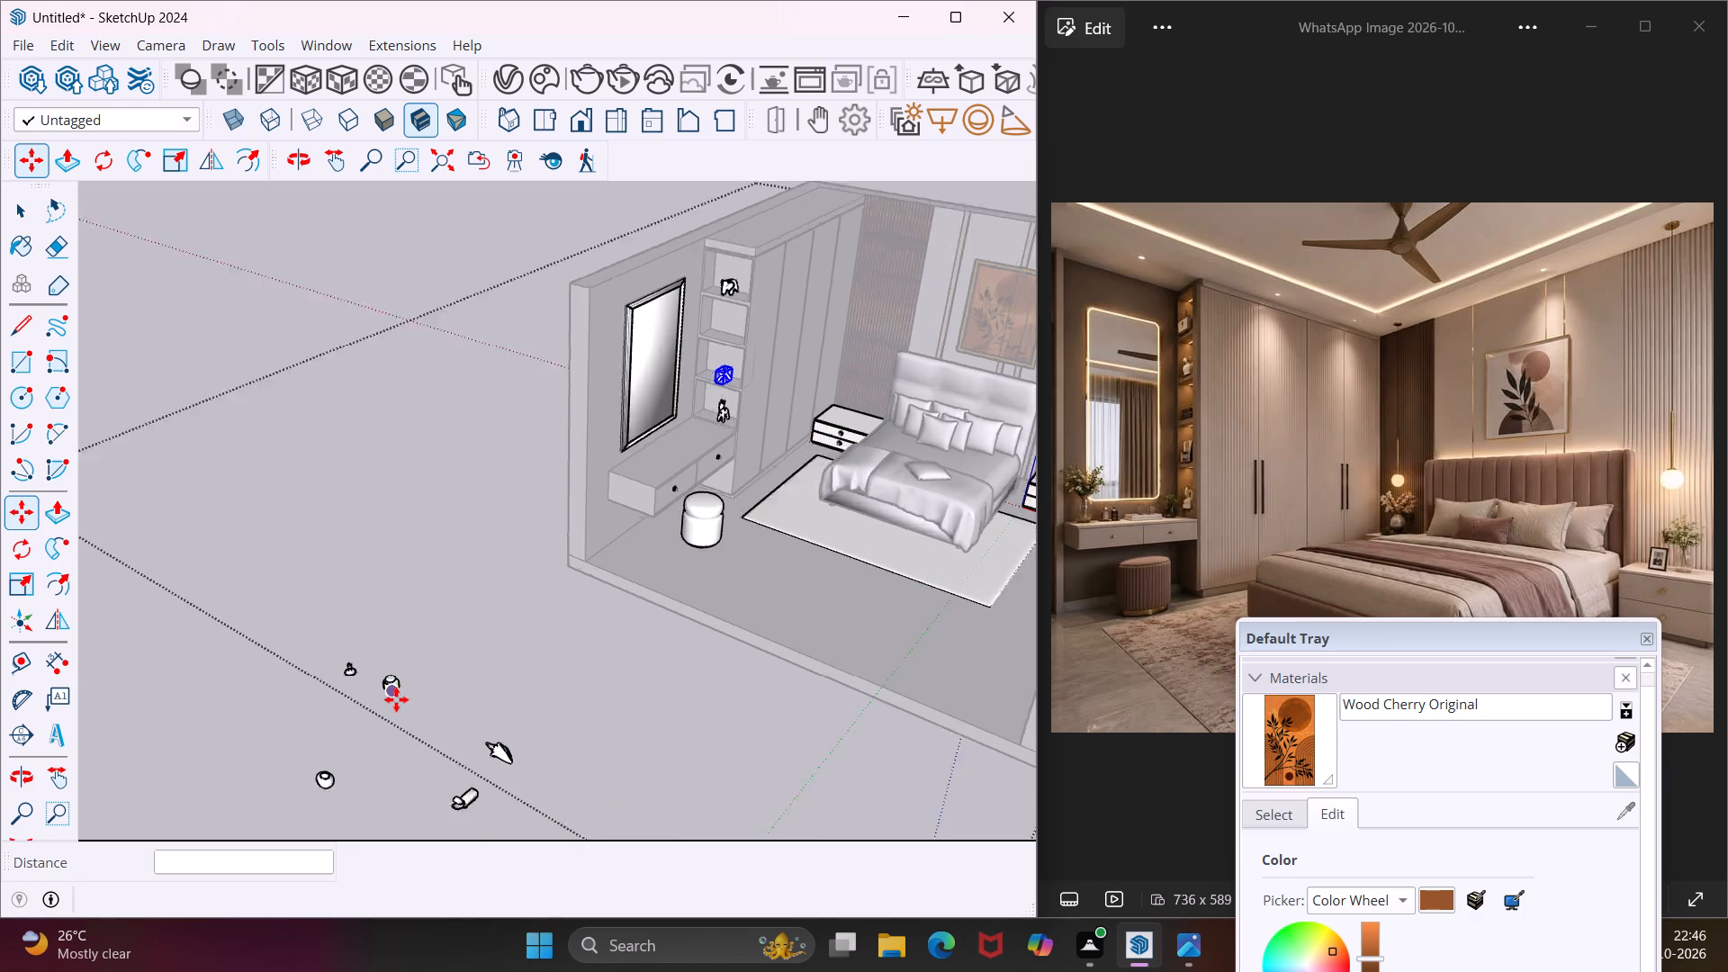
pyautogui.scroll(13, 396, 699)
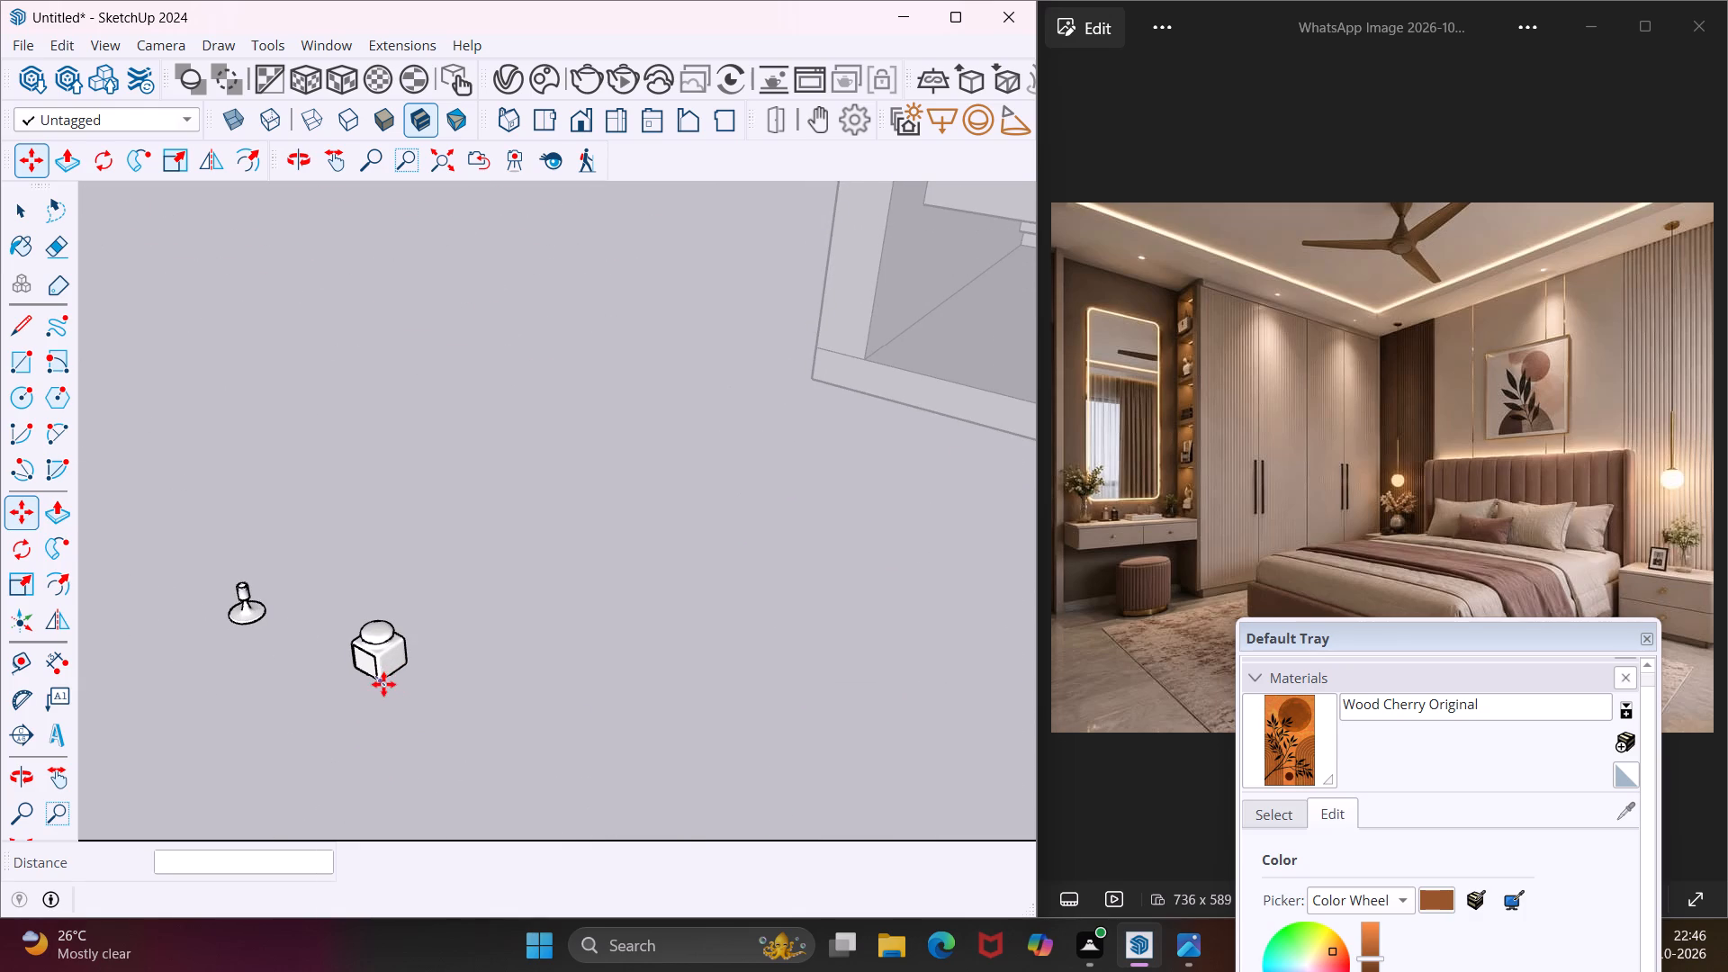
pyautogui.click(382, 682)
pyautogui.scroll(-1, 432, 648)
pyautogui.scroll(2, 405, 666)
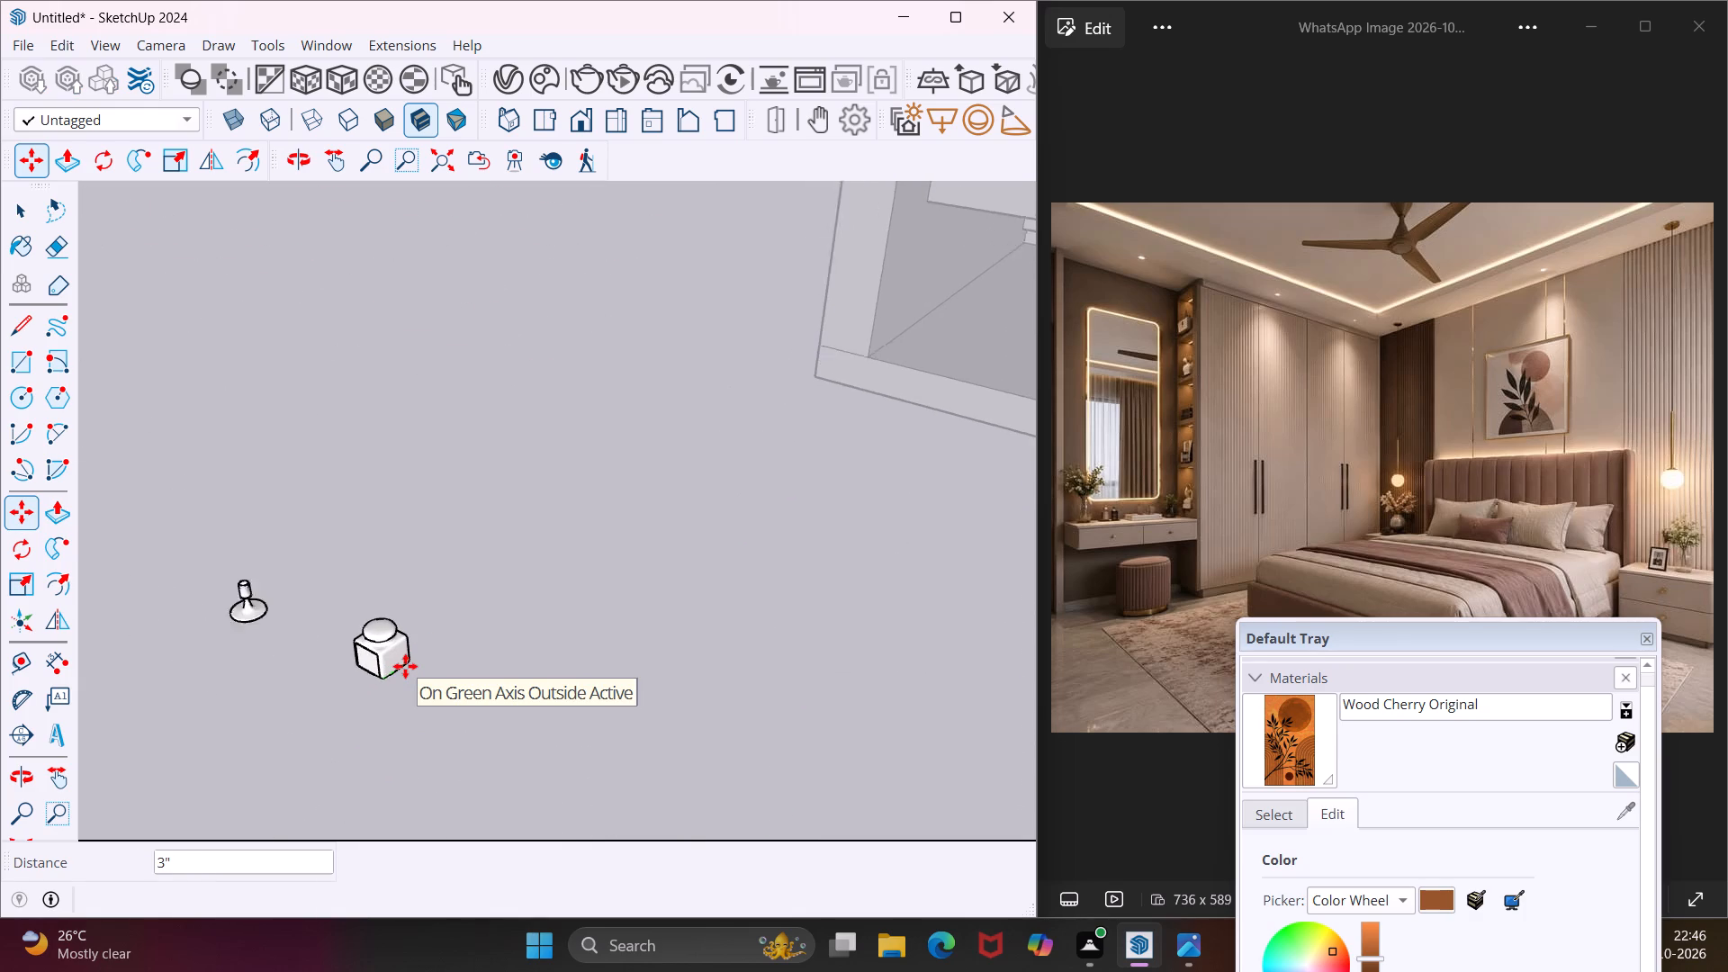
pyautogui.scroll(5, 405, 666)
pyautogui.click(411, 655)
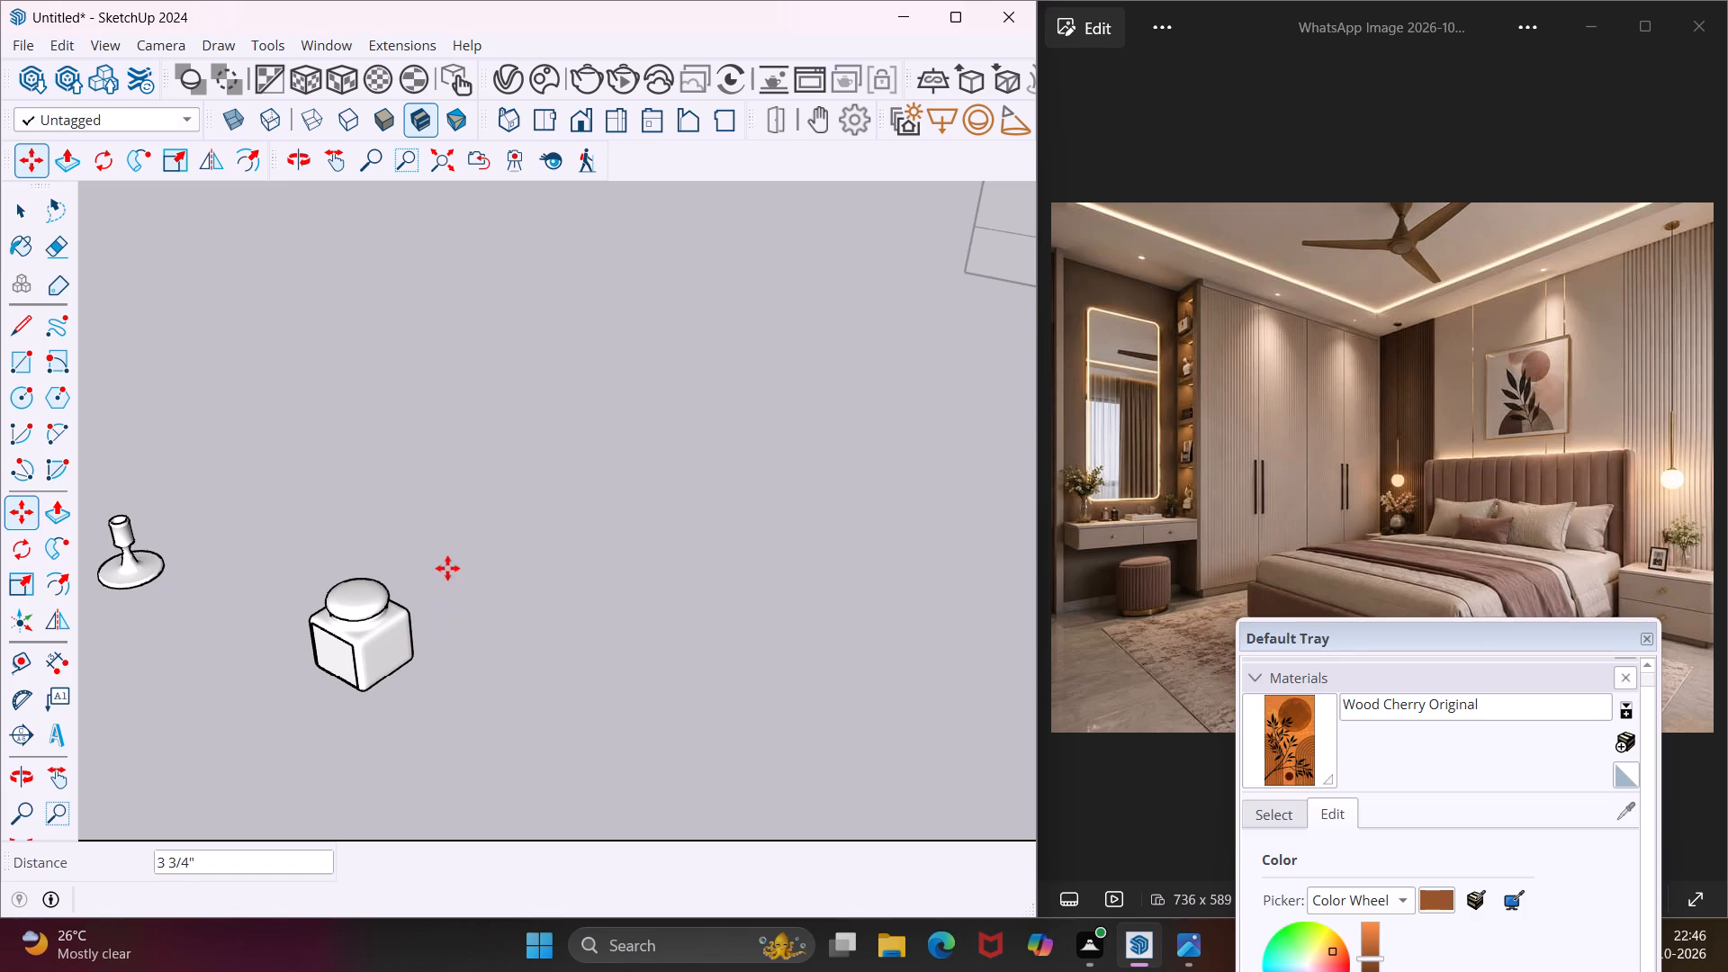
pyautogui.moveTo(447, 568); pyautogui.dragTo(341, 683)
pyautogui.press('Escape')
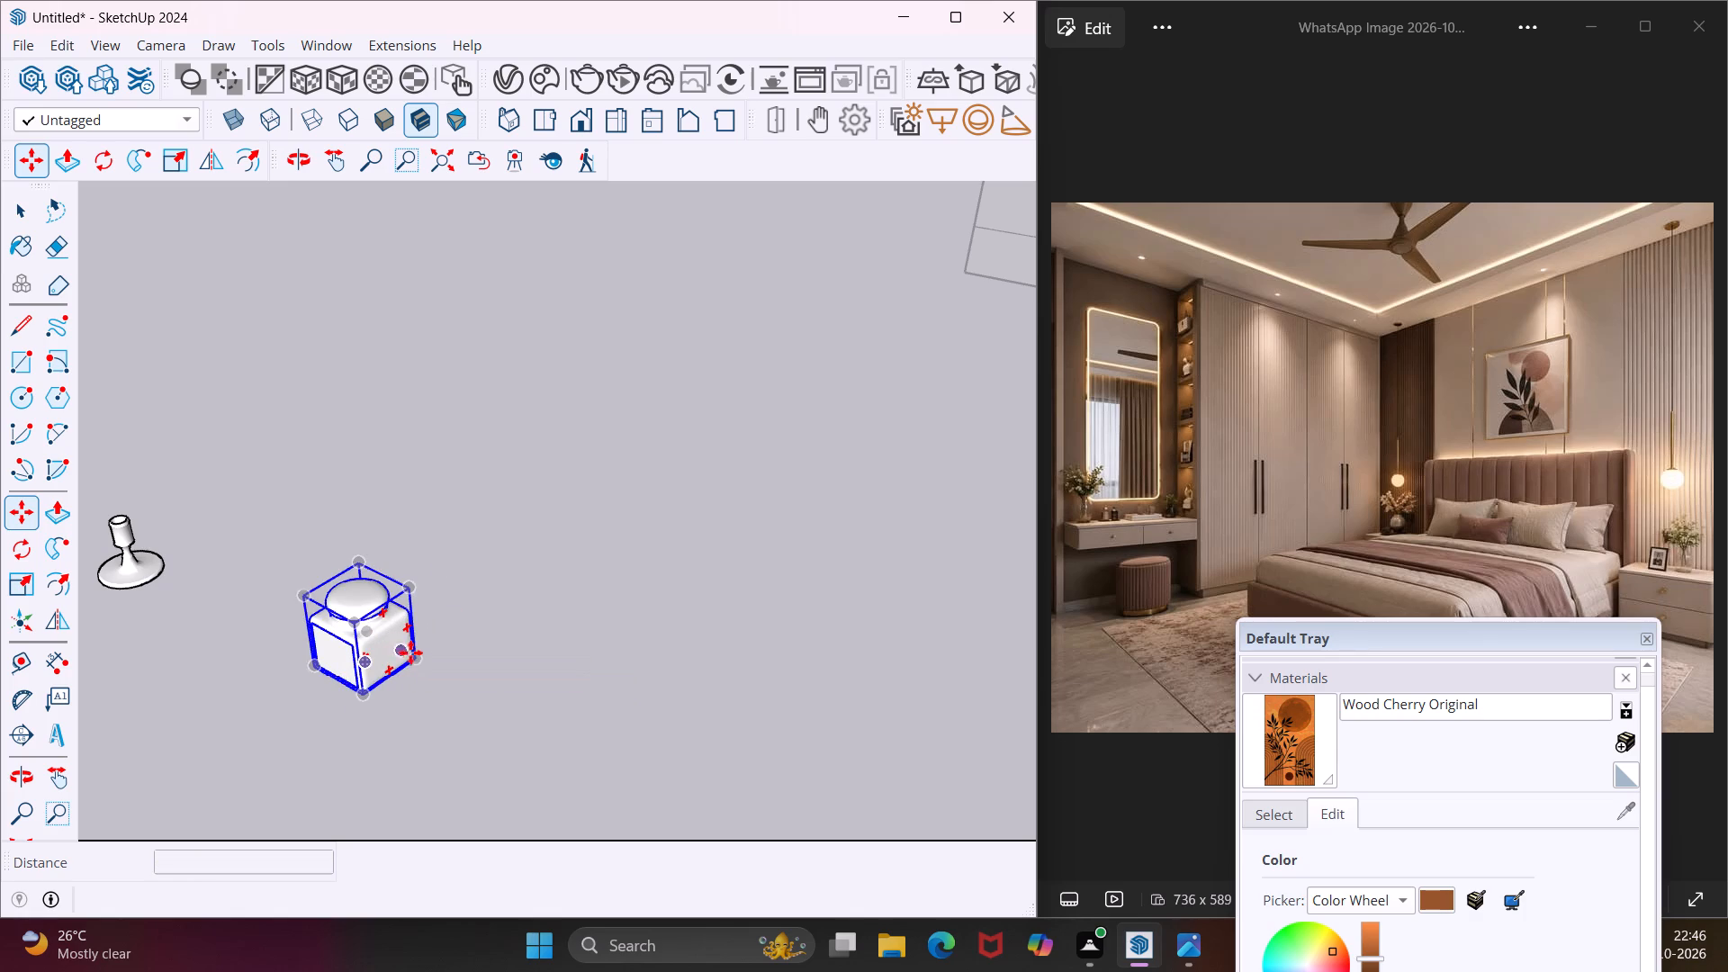
# Move the square lidded jar about 12' 1/2" from outside the room onto the vanity and raise it about 2 1/2" to sit on its top.
pyautogui.click(413, 662)
pyautogui.scroll(-10, 481, 607)
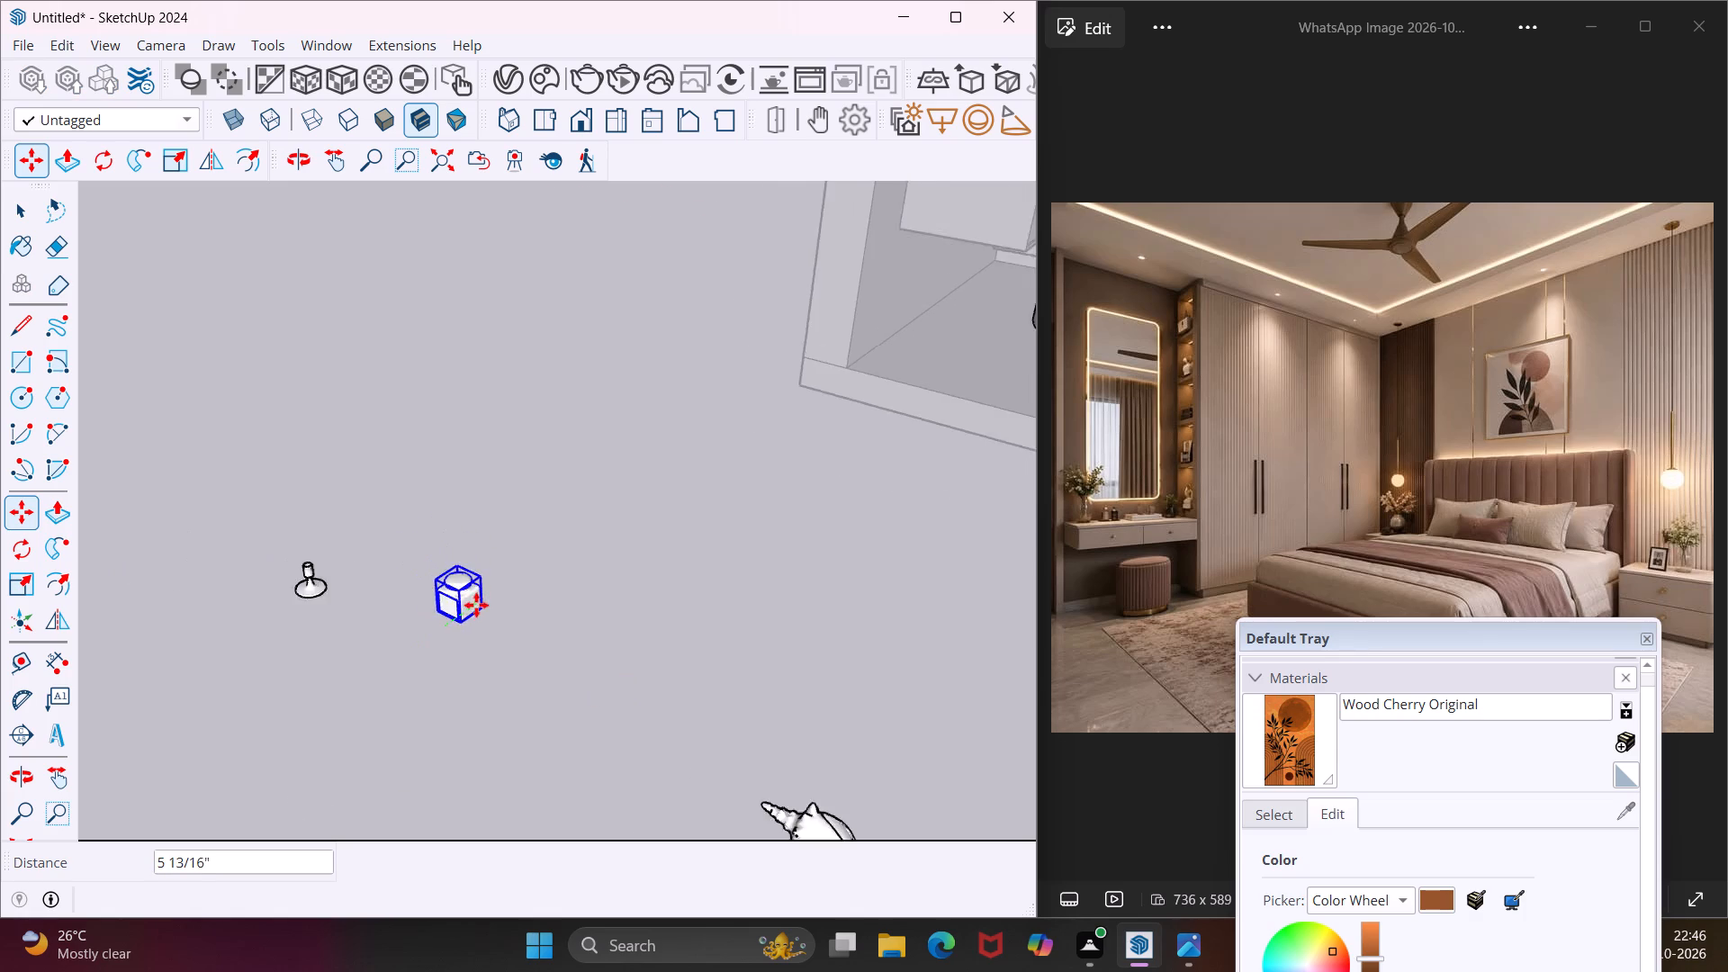
pyautogui.scroll(-2, 476, 605)
pyautogui.scroll(8, 875, 247)
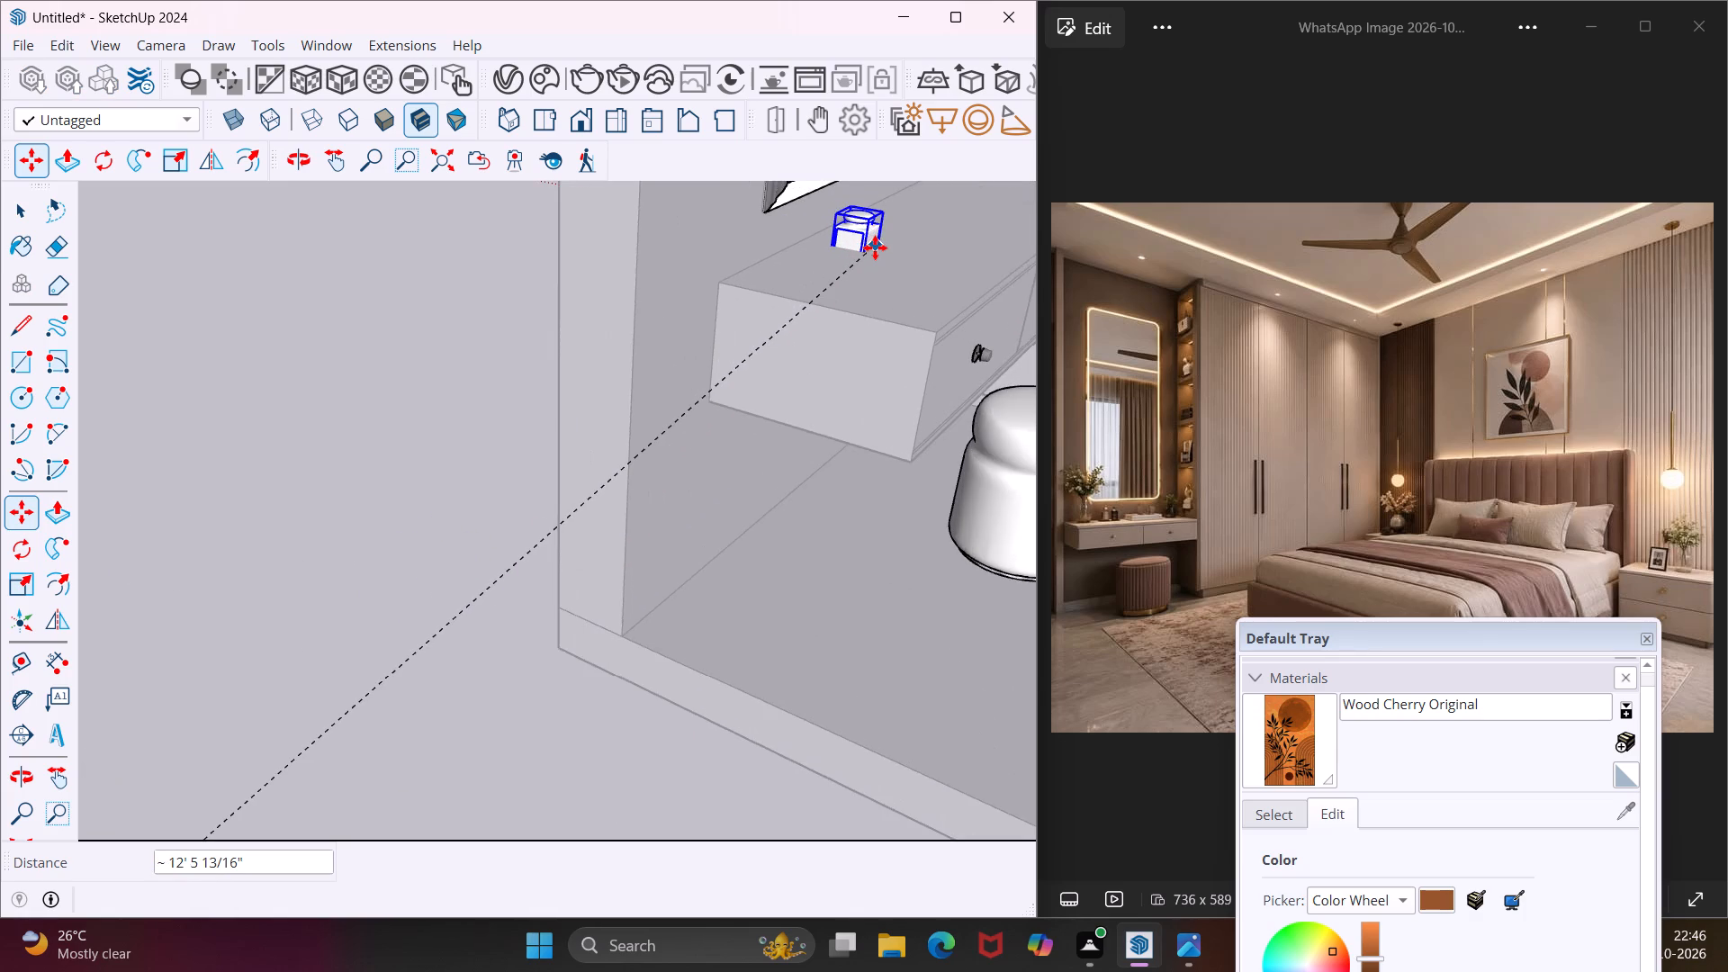
pyautogui.moveTo(875, 247); pyautogui.dragTo(747, 306, button='middle')
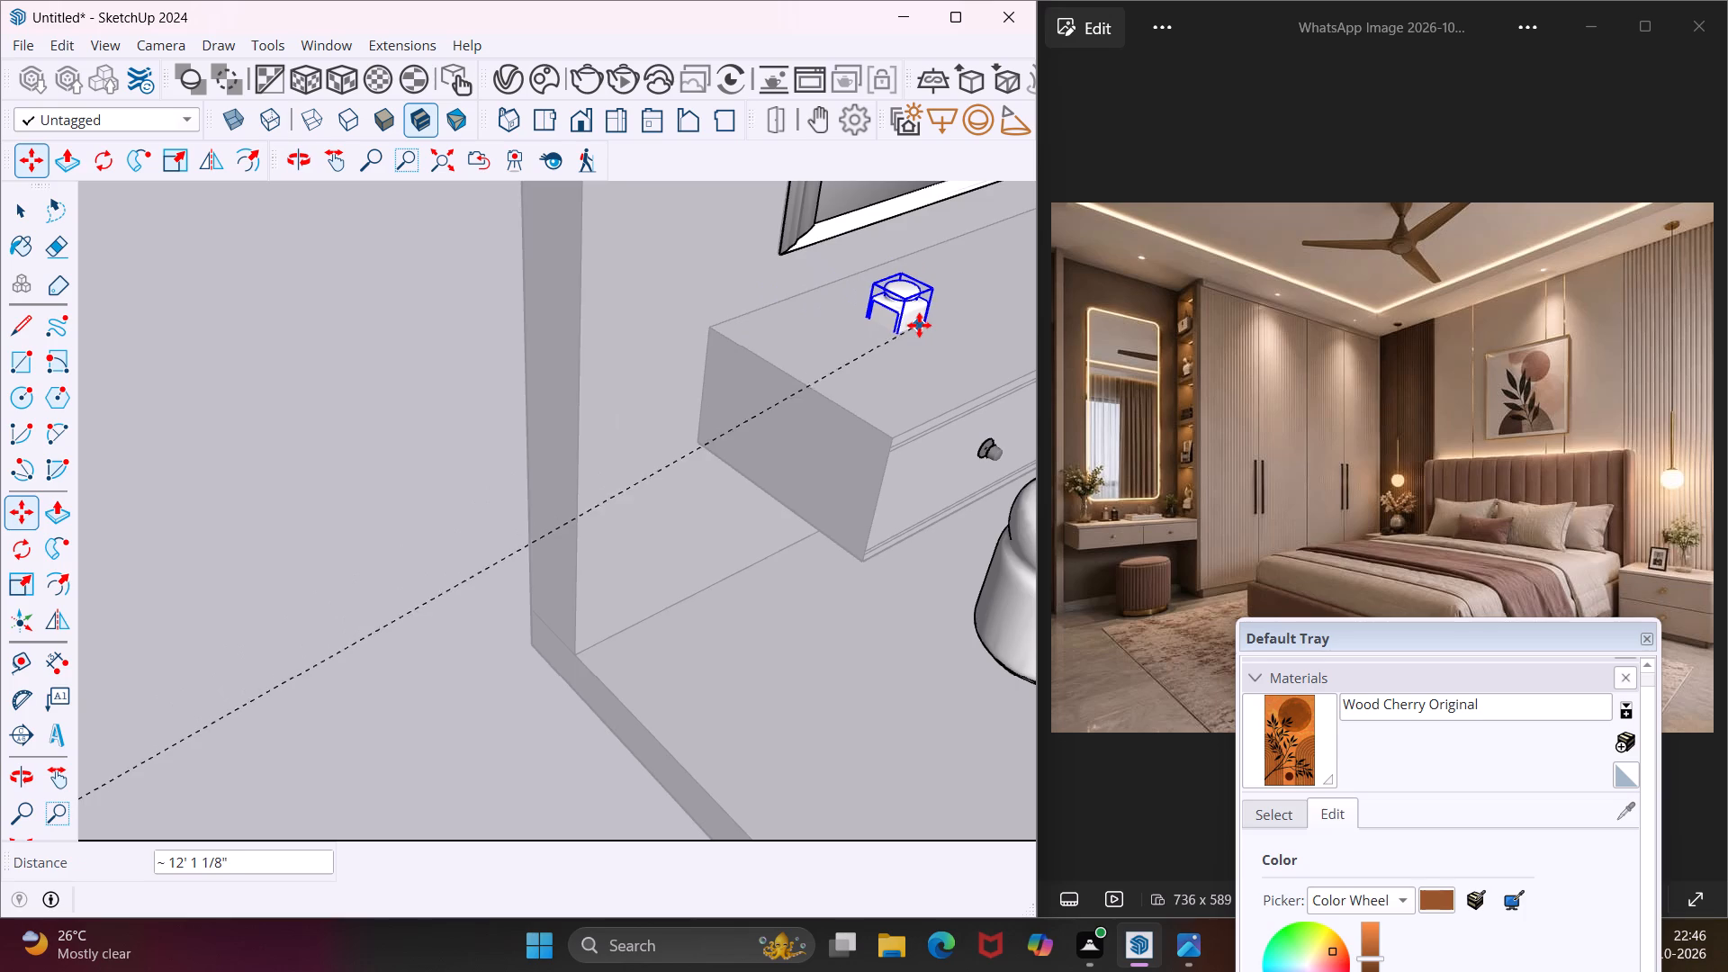
pyautogui.scroll(4, 931, 333)
pyautogui.click(929, 338)
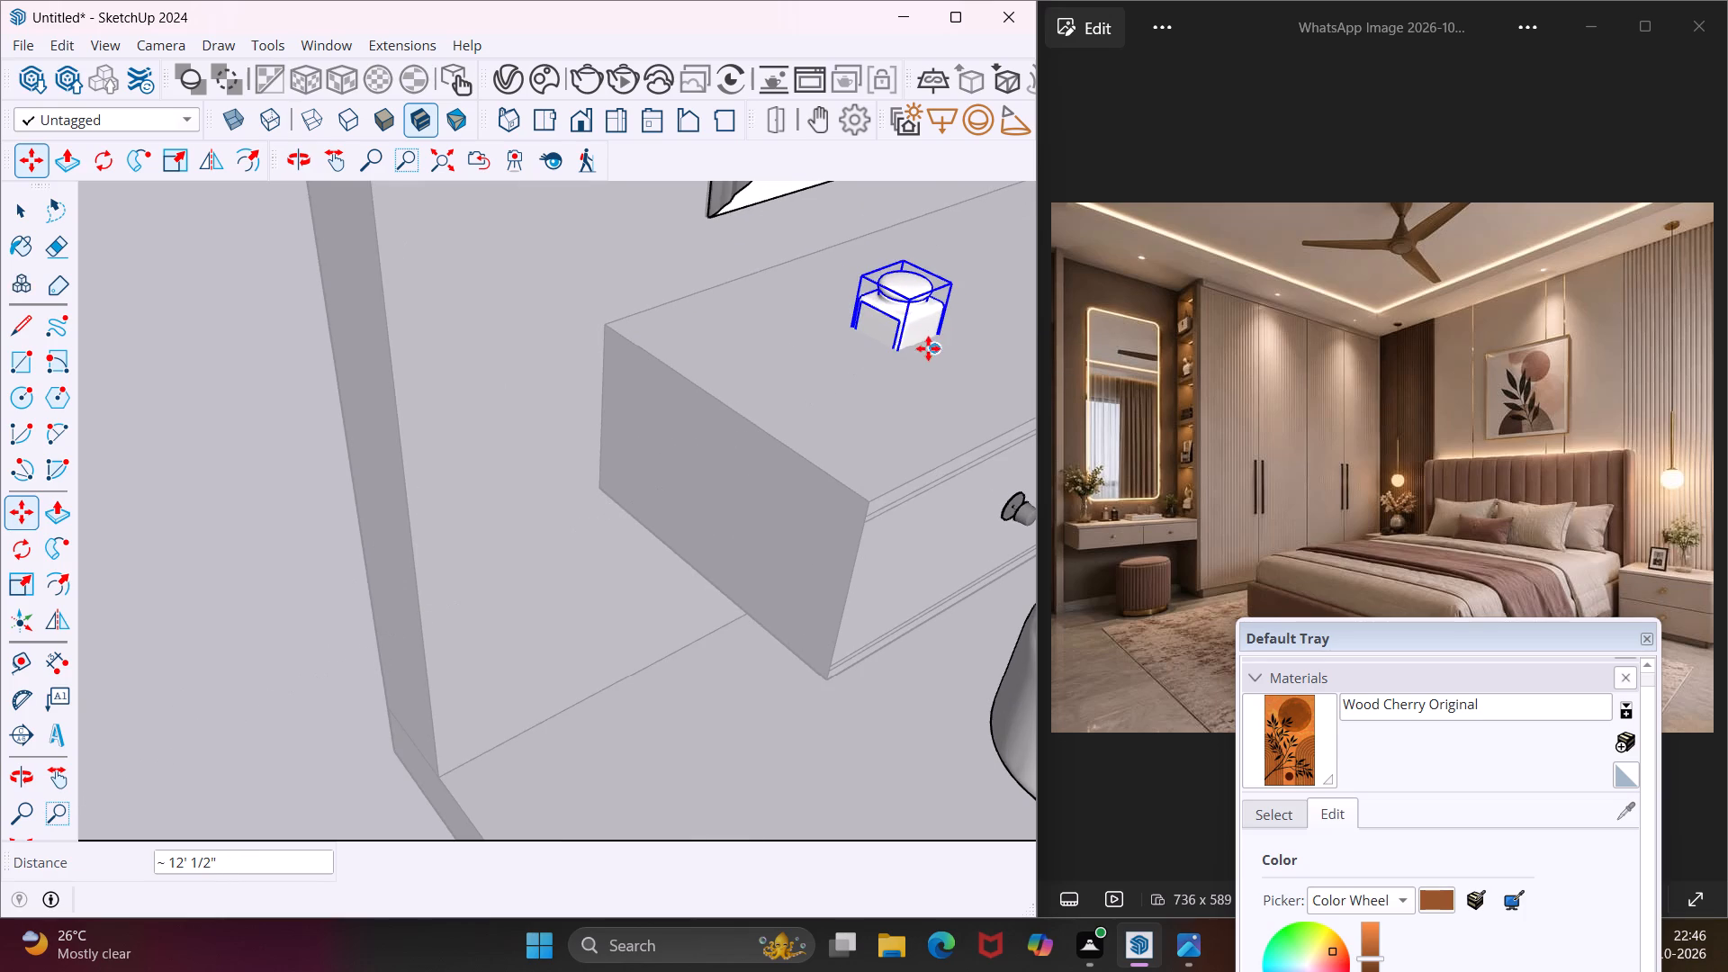
pyautogui.click(924, 338)
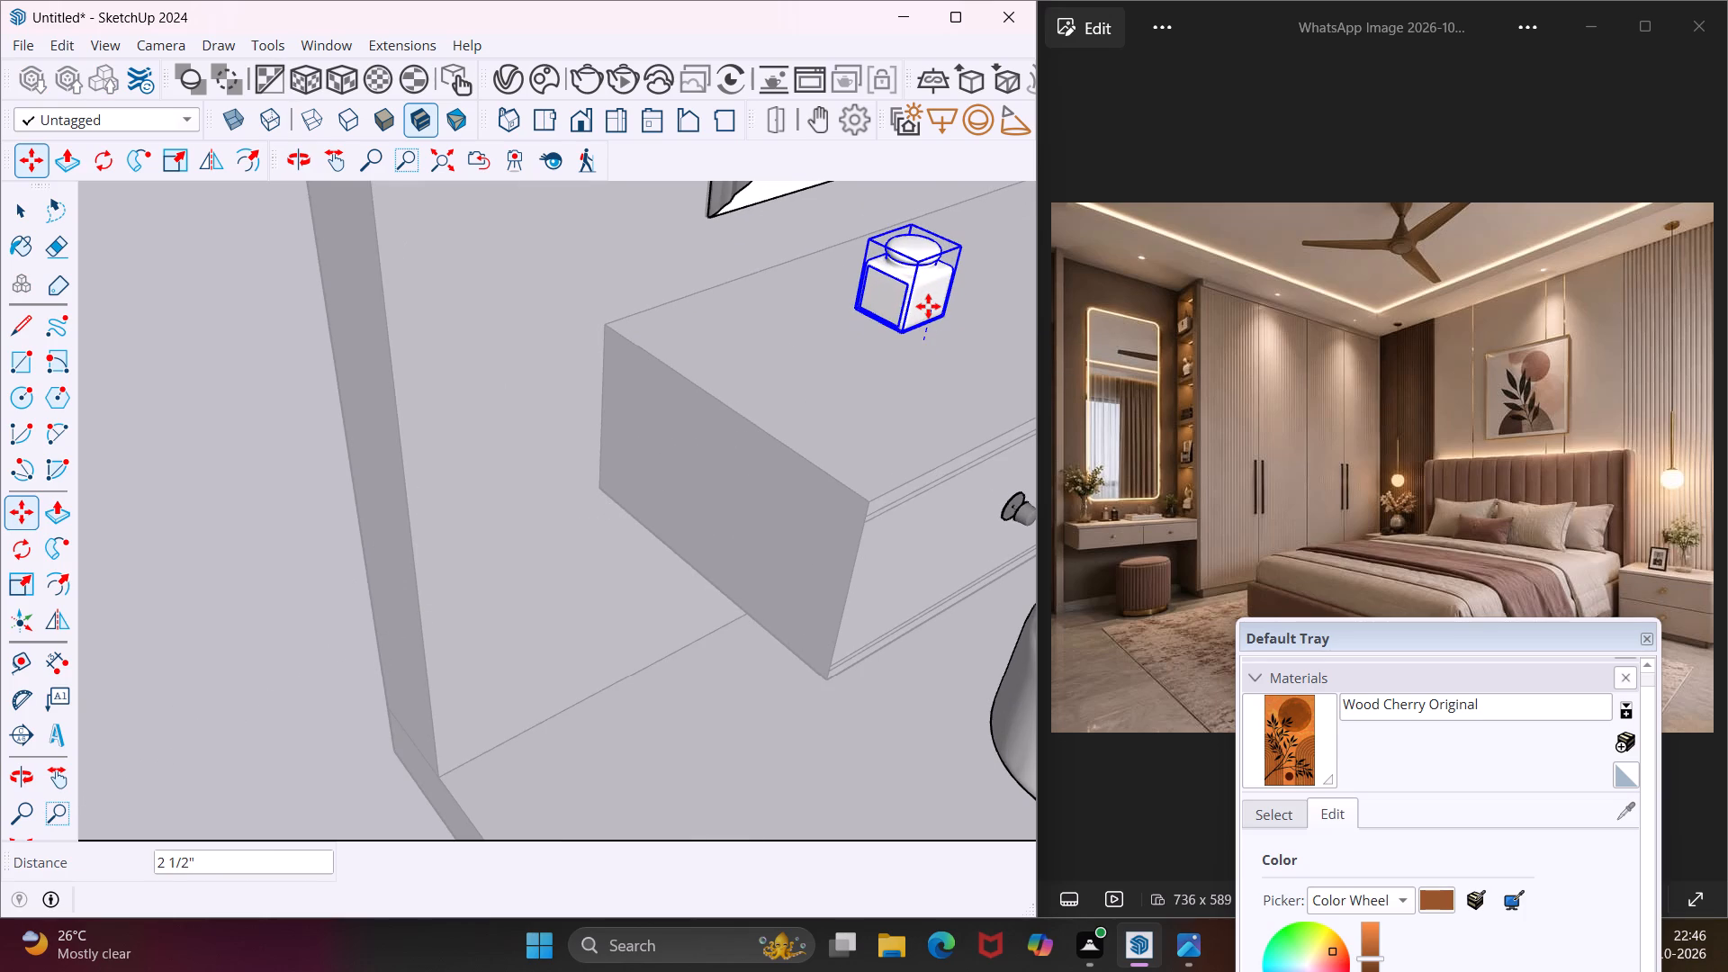
pyautogui.click(928, 303)
# Move the dachshund figurine about 19' 7 1/2" from outside the room onto the open shelf directly above the balloon-dog's shelf.
pyautogui.moveTo(948, 312); pyautogui.dragTo(779, 328, button='middle')
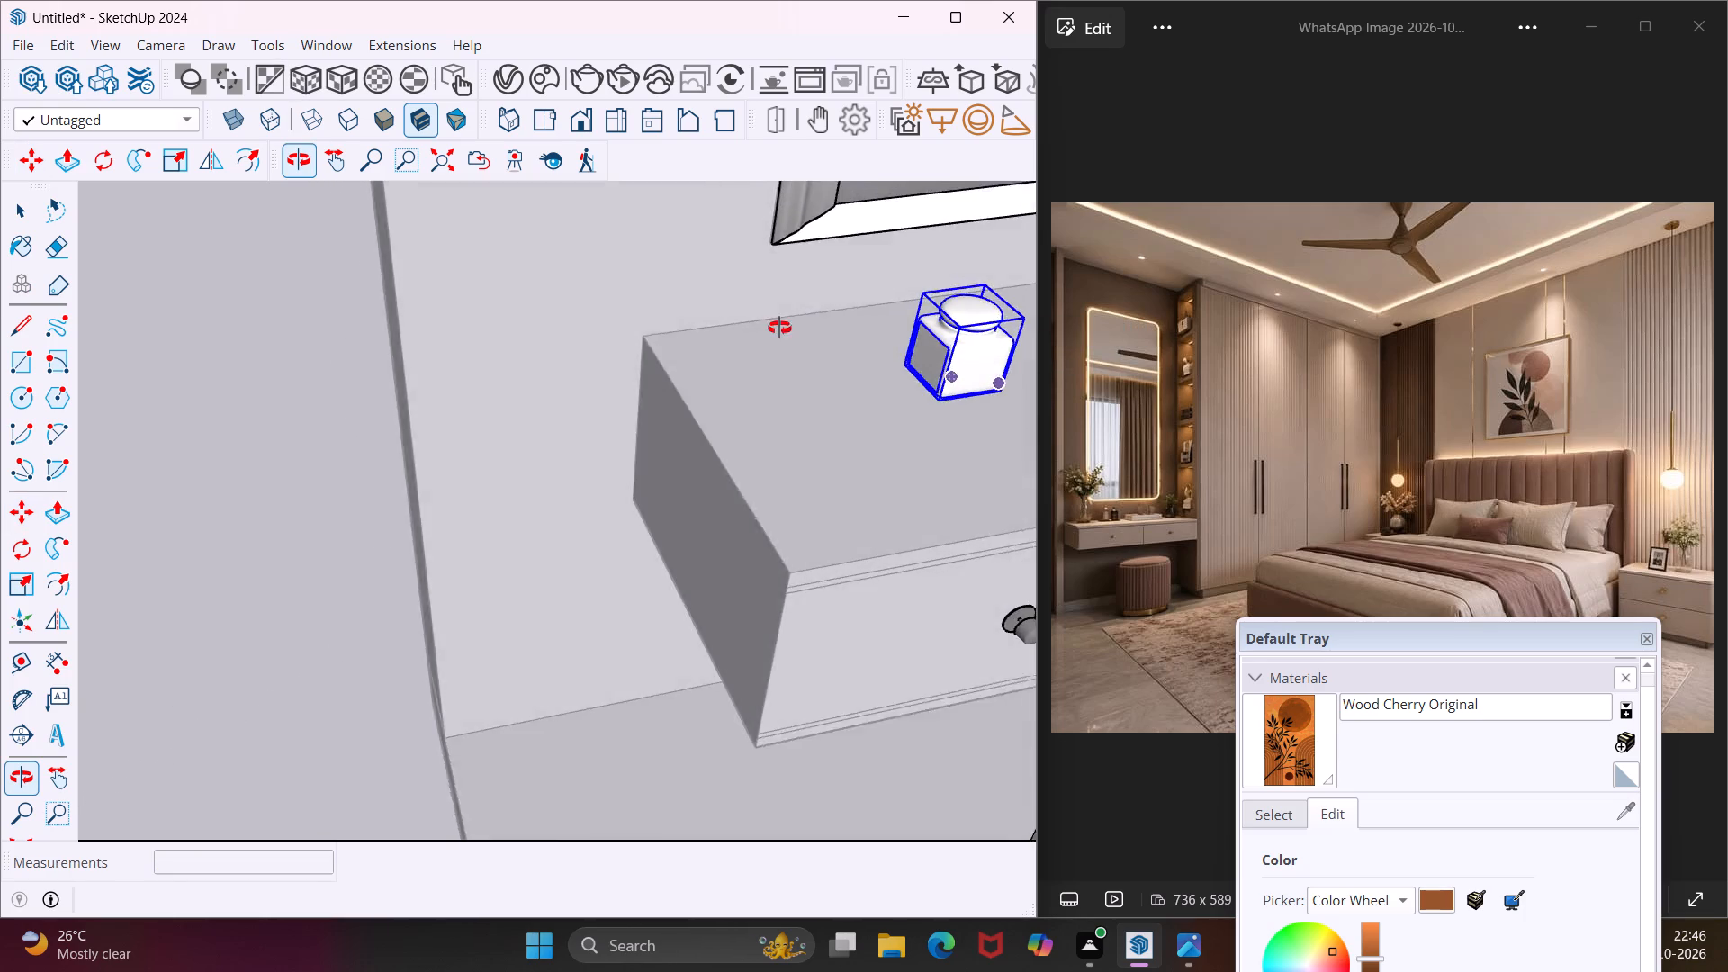
pyautogui.moveTo(779, 328); pyautogui.dragTo(758, 333, button='middle')
pyautogui.scroll(-5, 758, 335)
pyautogui.moveTo(745, 404); pyautogui.dragTo(913, 384, button='middle')
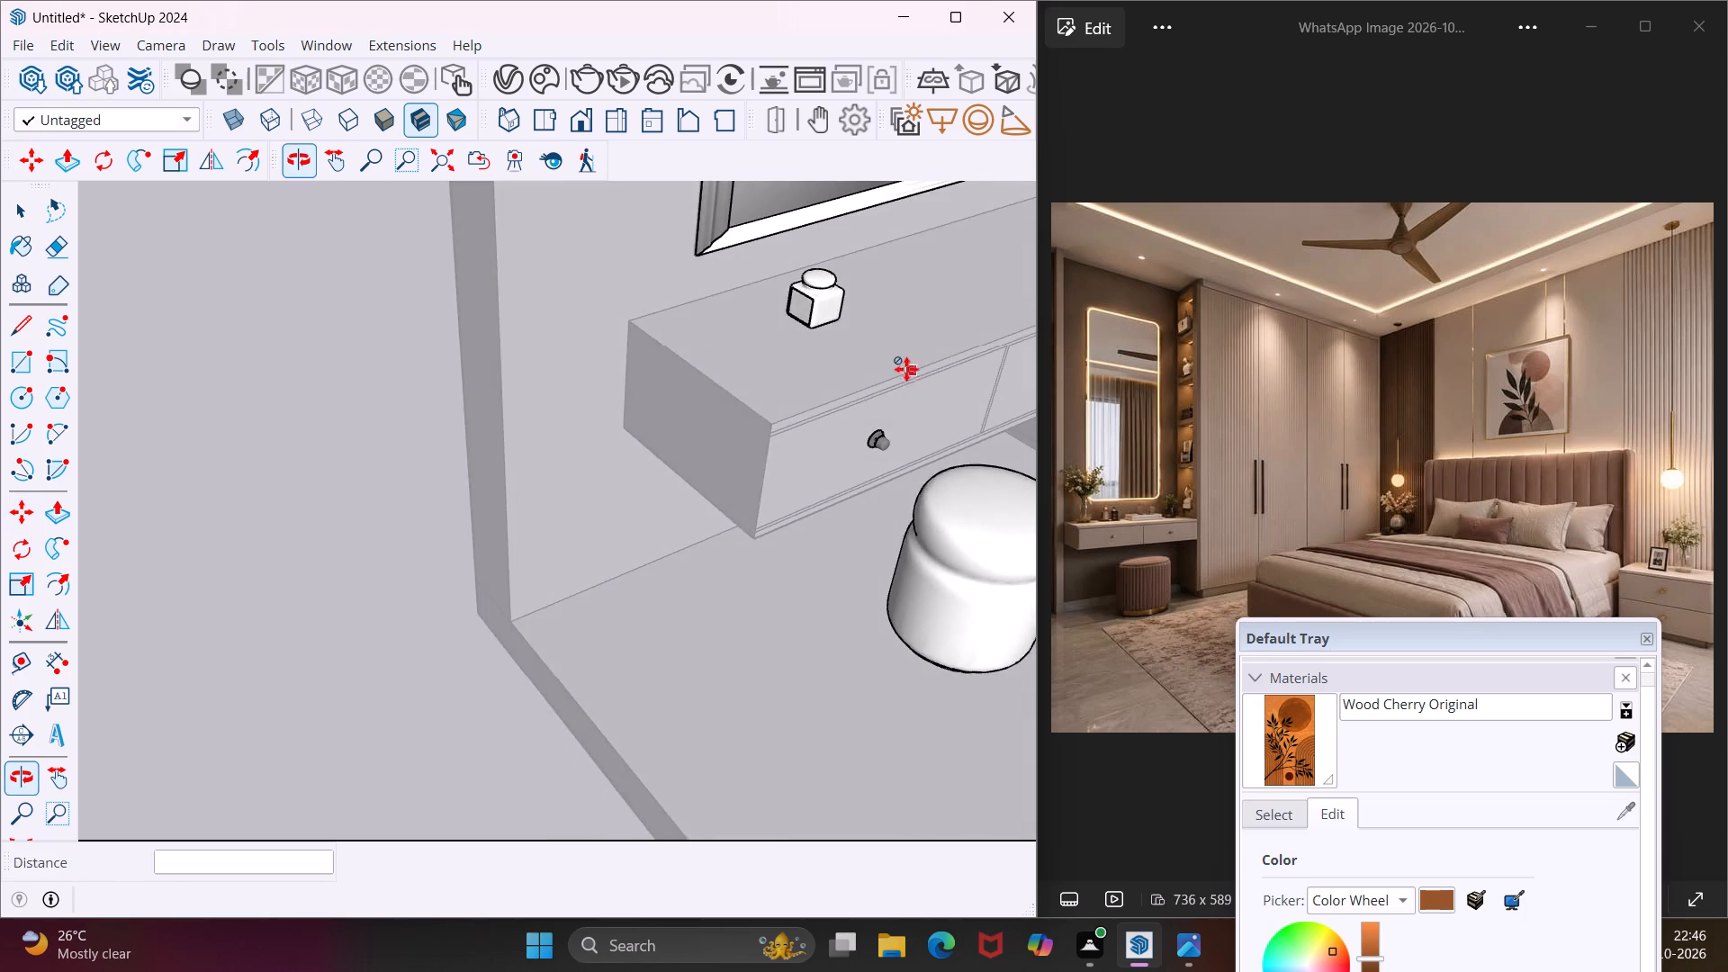
pyautogui.scroll(-15, 893, 363)
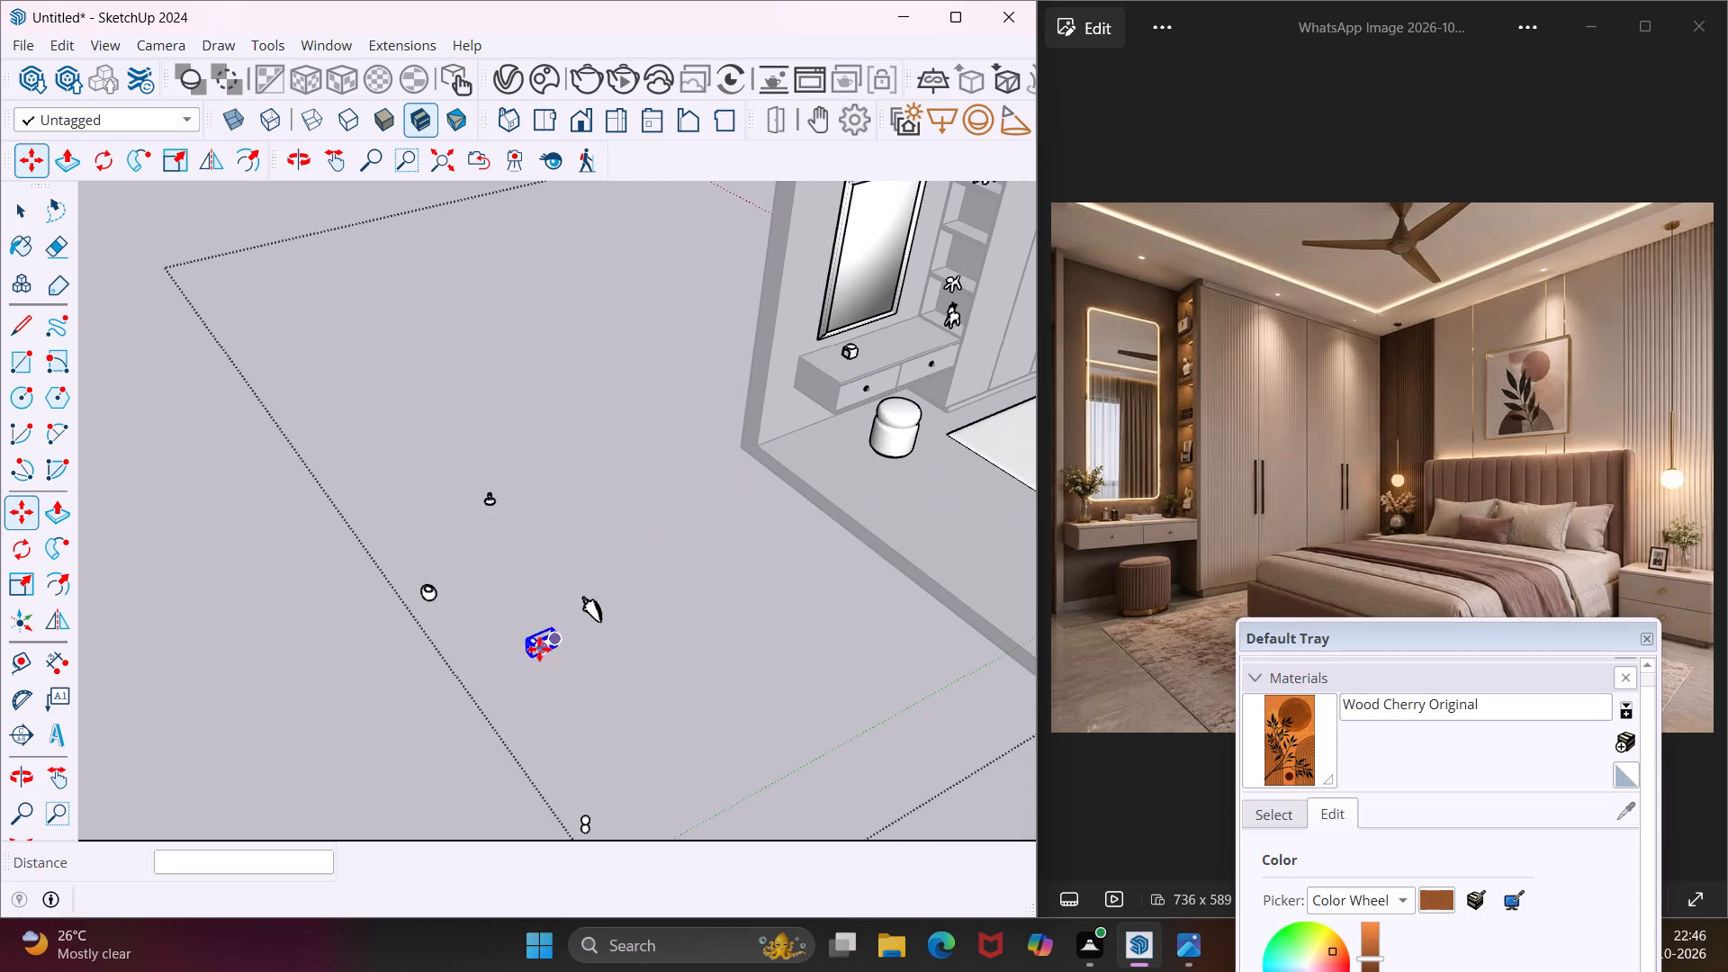
pyautogui.scroll(20, 535, 656)
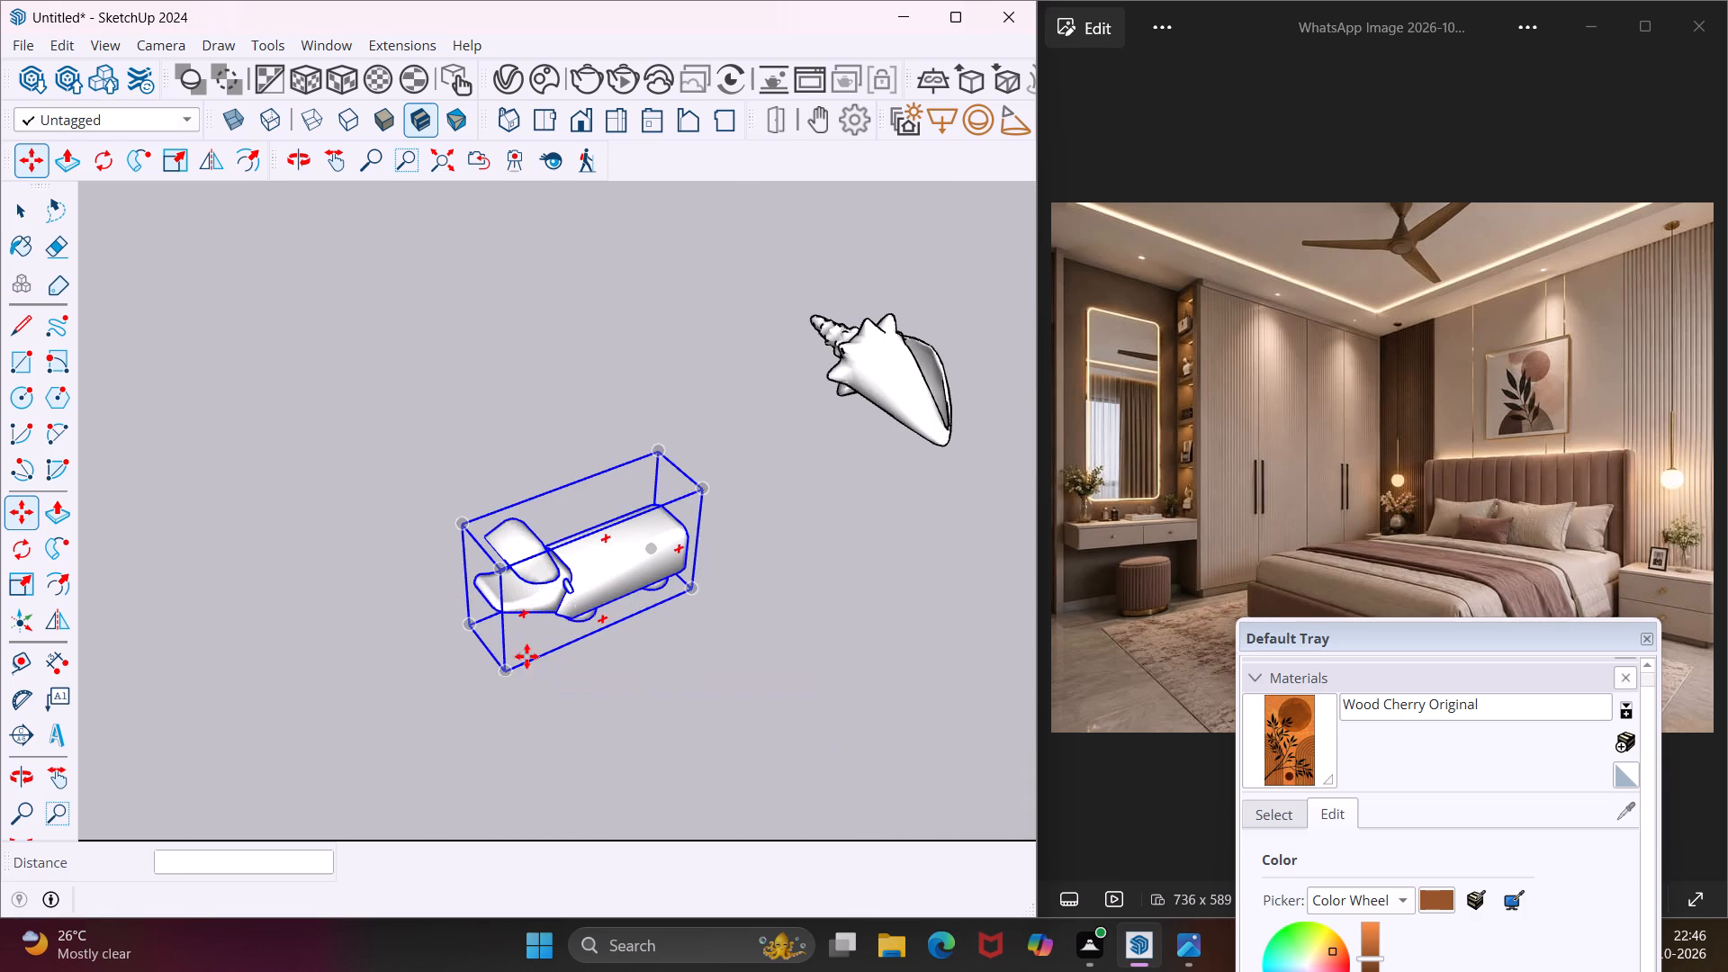
pyautogui.click(505, 671)
pyautogui.scroll(-9, 518, 624)
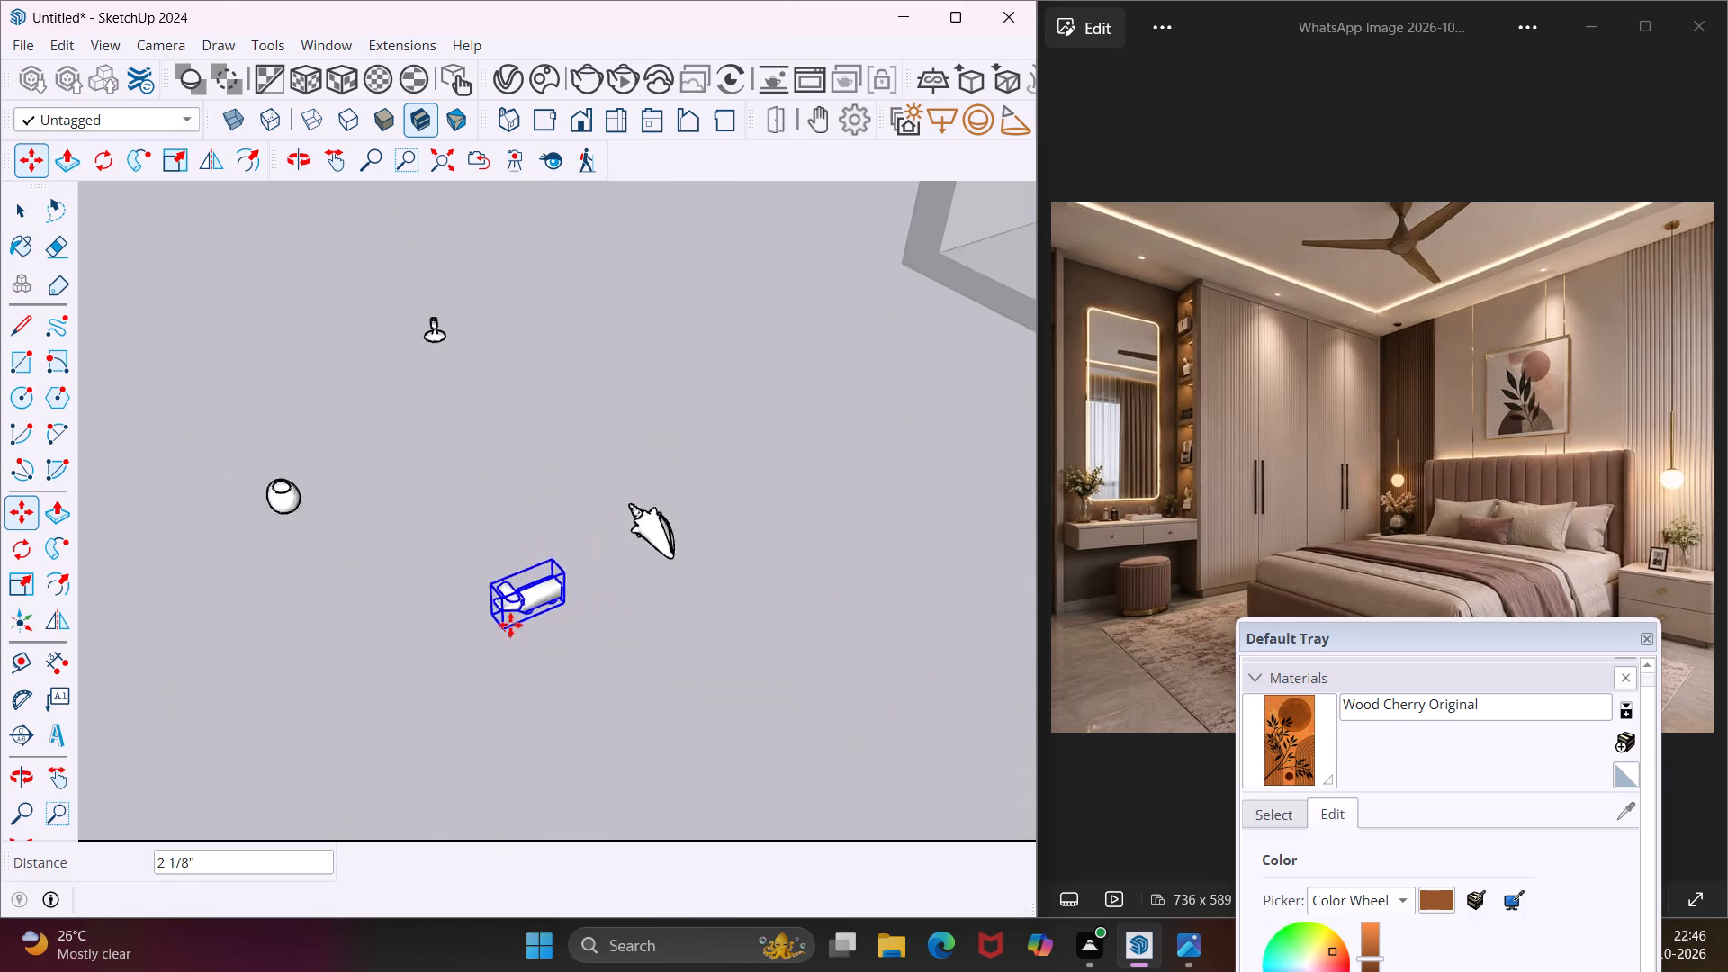
pyautogui.scroll(-19, 510, 625)
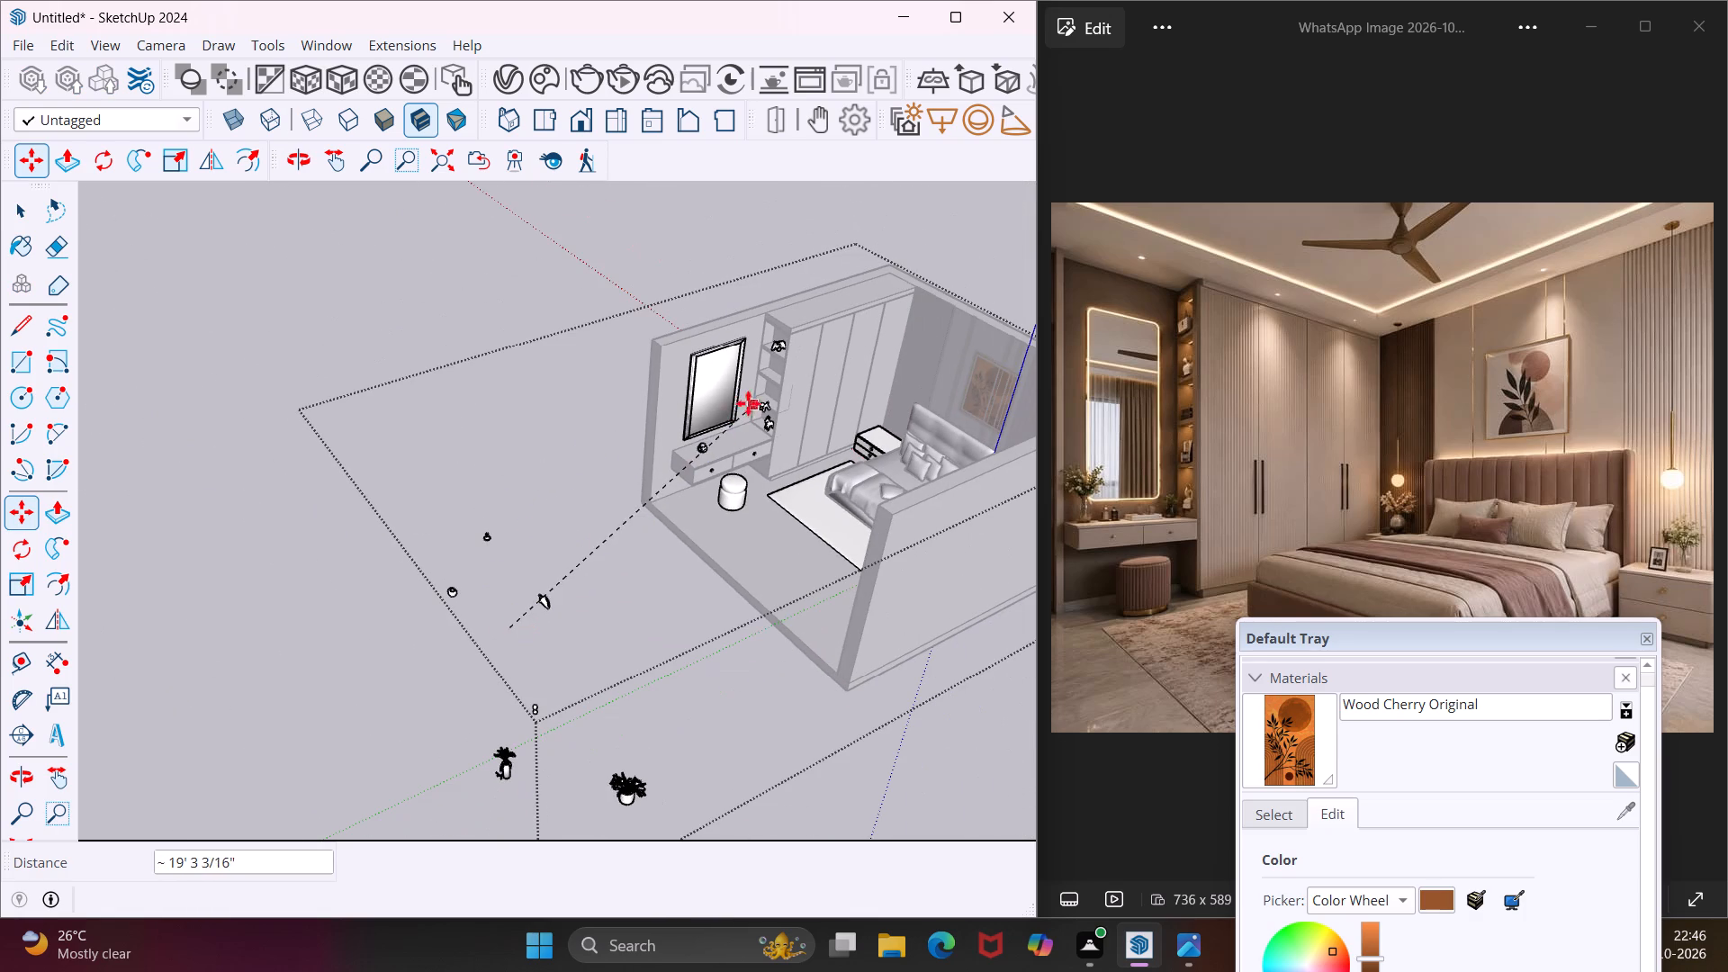
pyautogui.scroll(19, 768, 377)
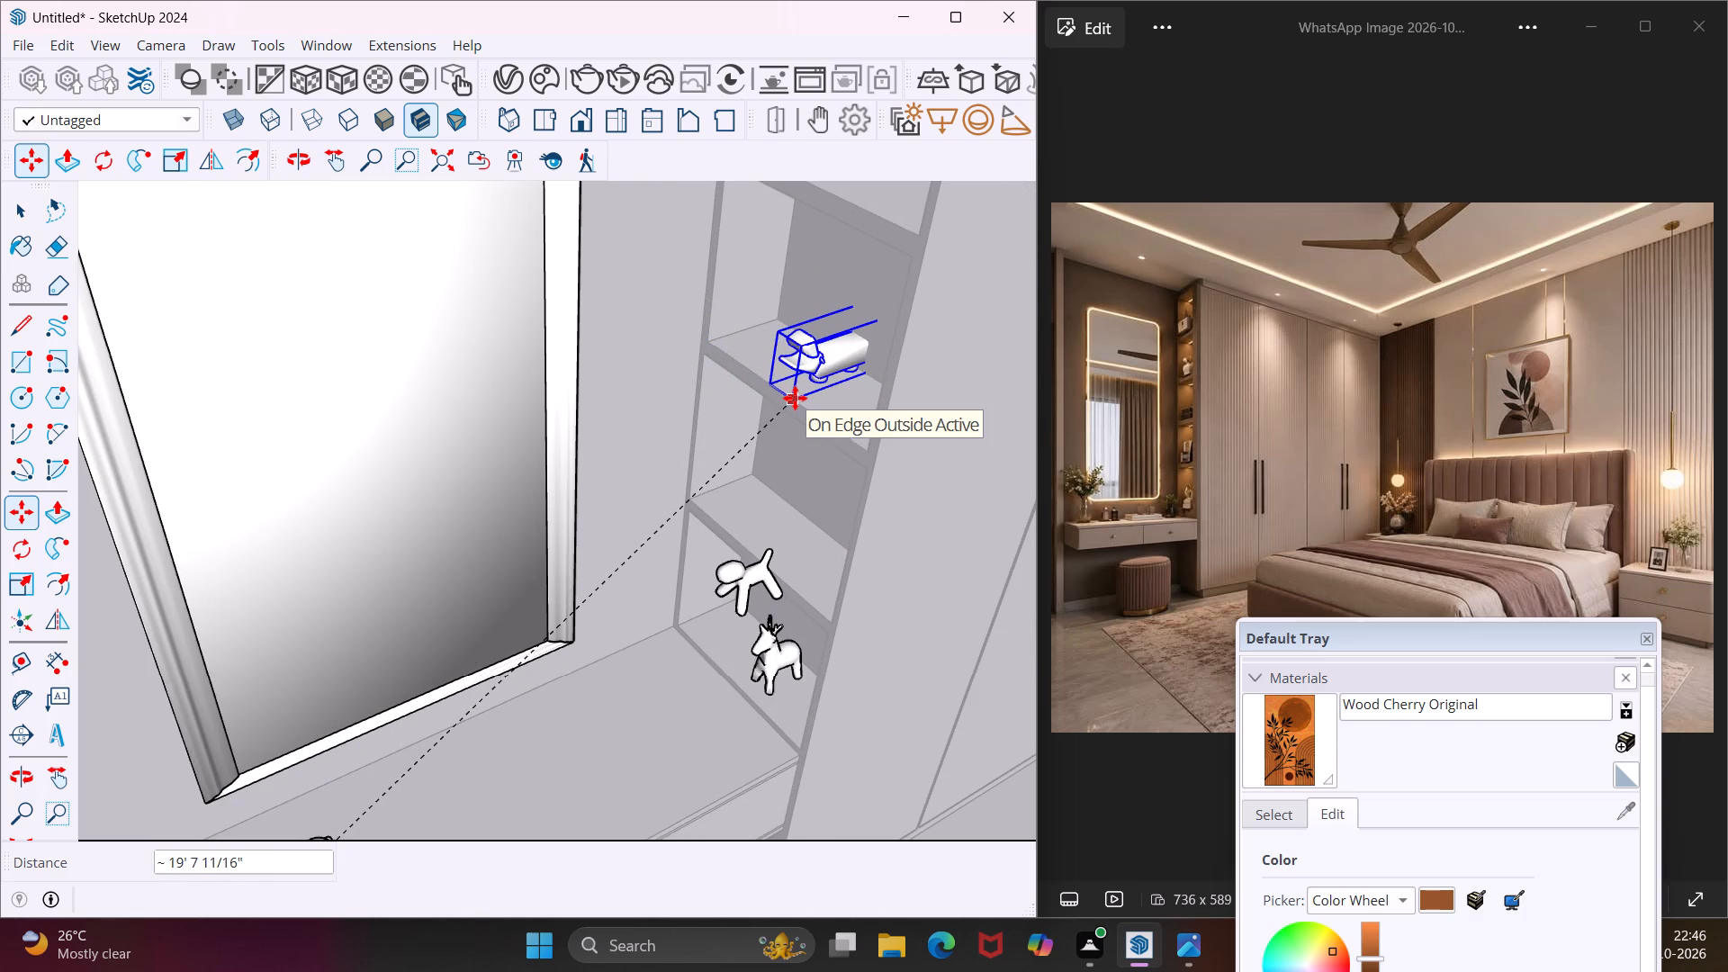
pyautogui.click(802, 406)
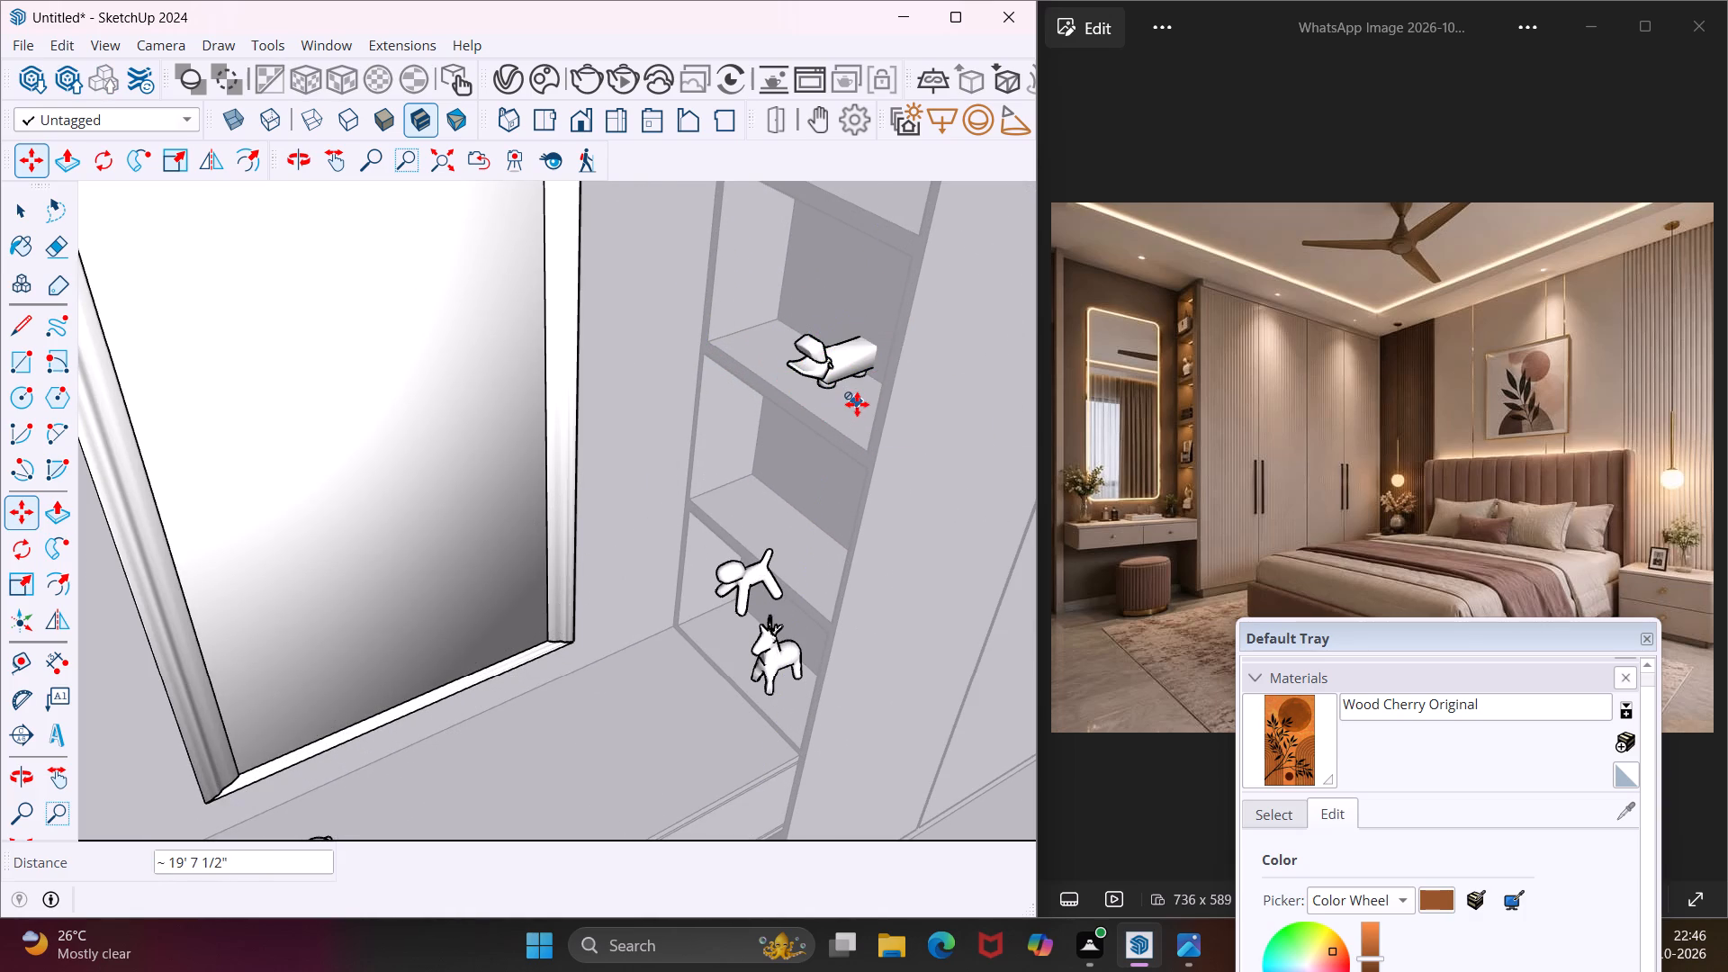
# Move the dachshund figurine about 2 13/16" forward towards the front of its shelf.
pyautogui.click(839, 383)
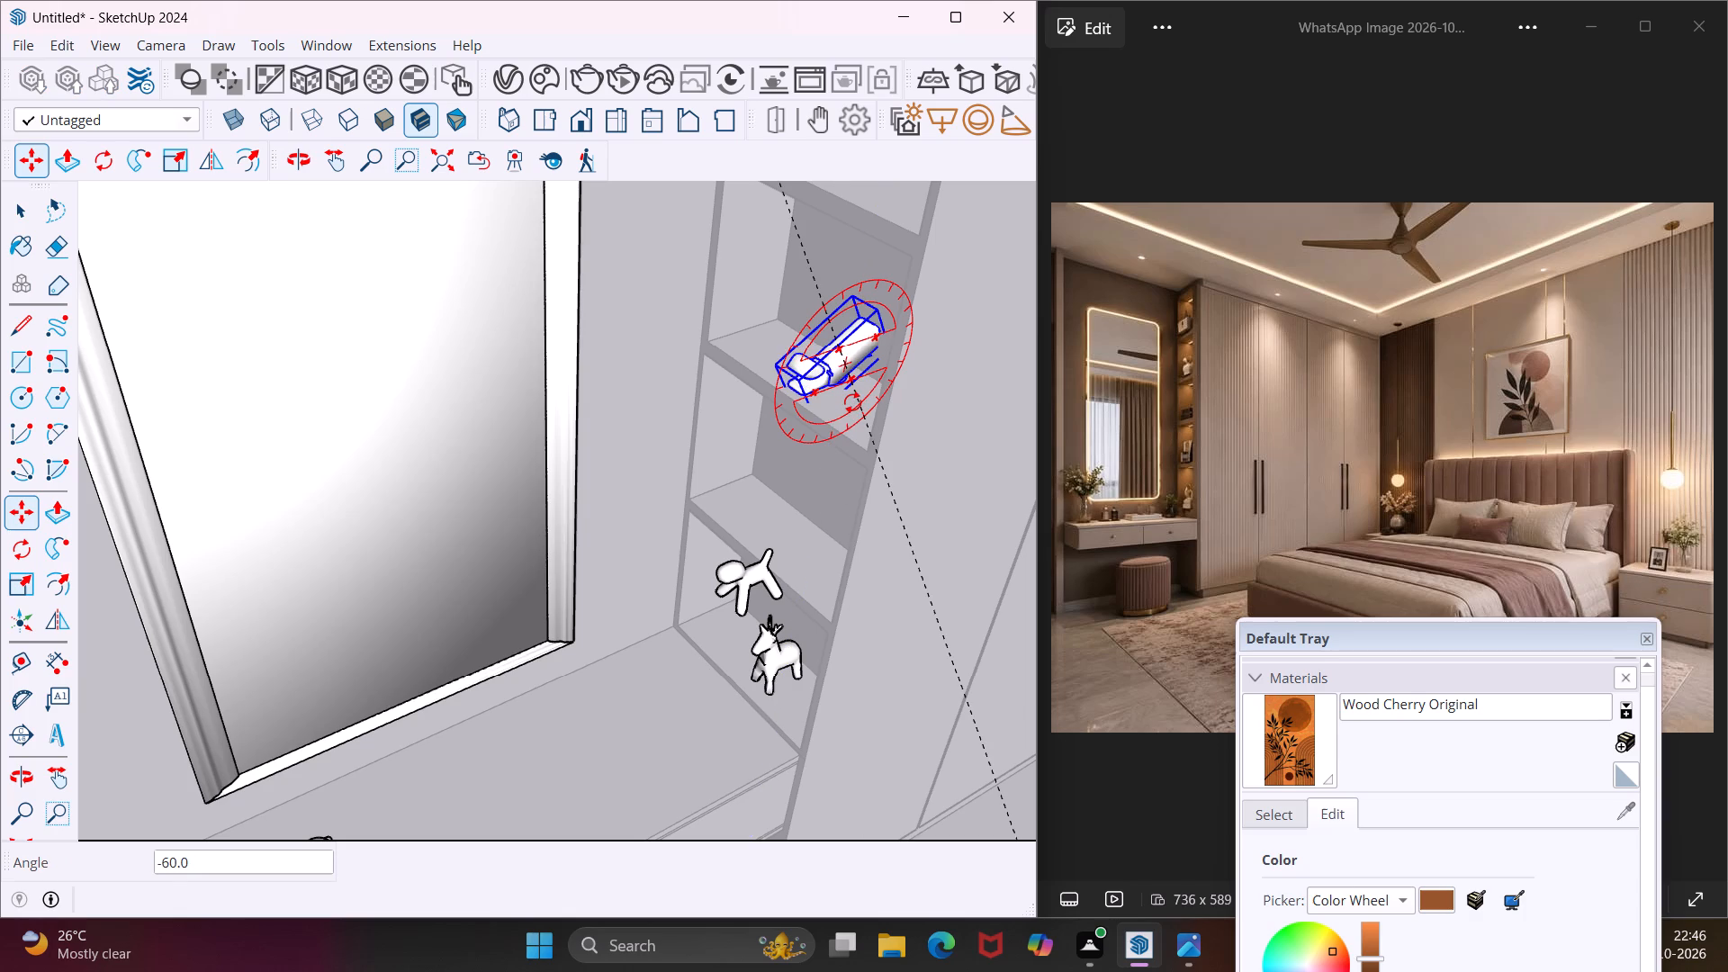
pyautogui.press('Escape')
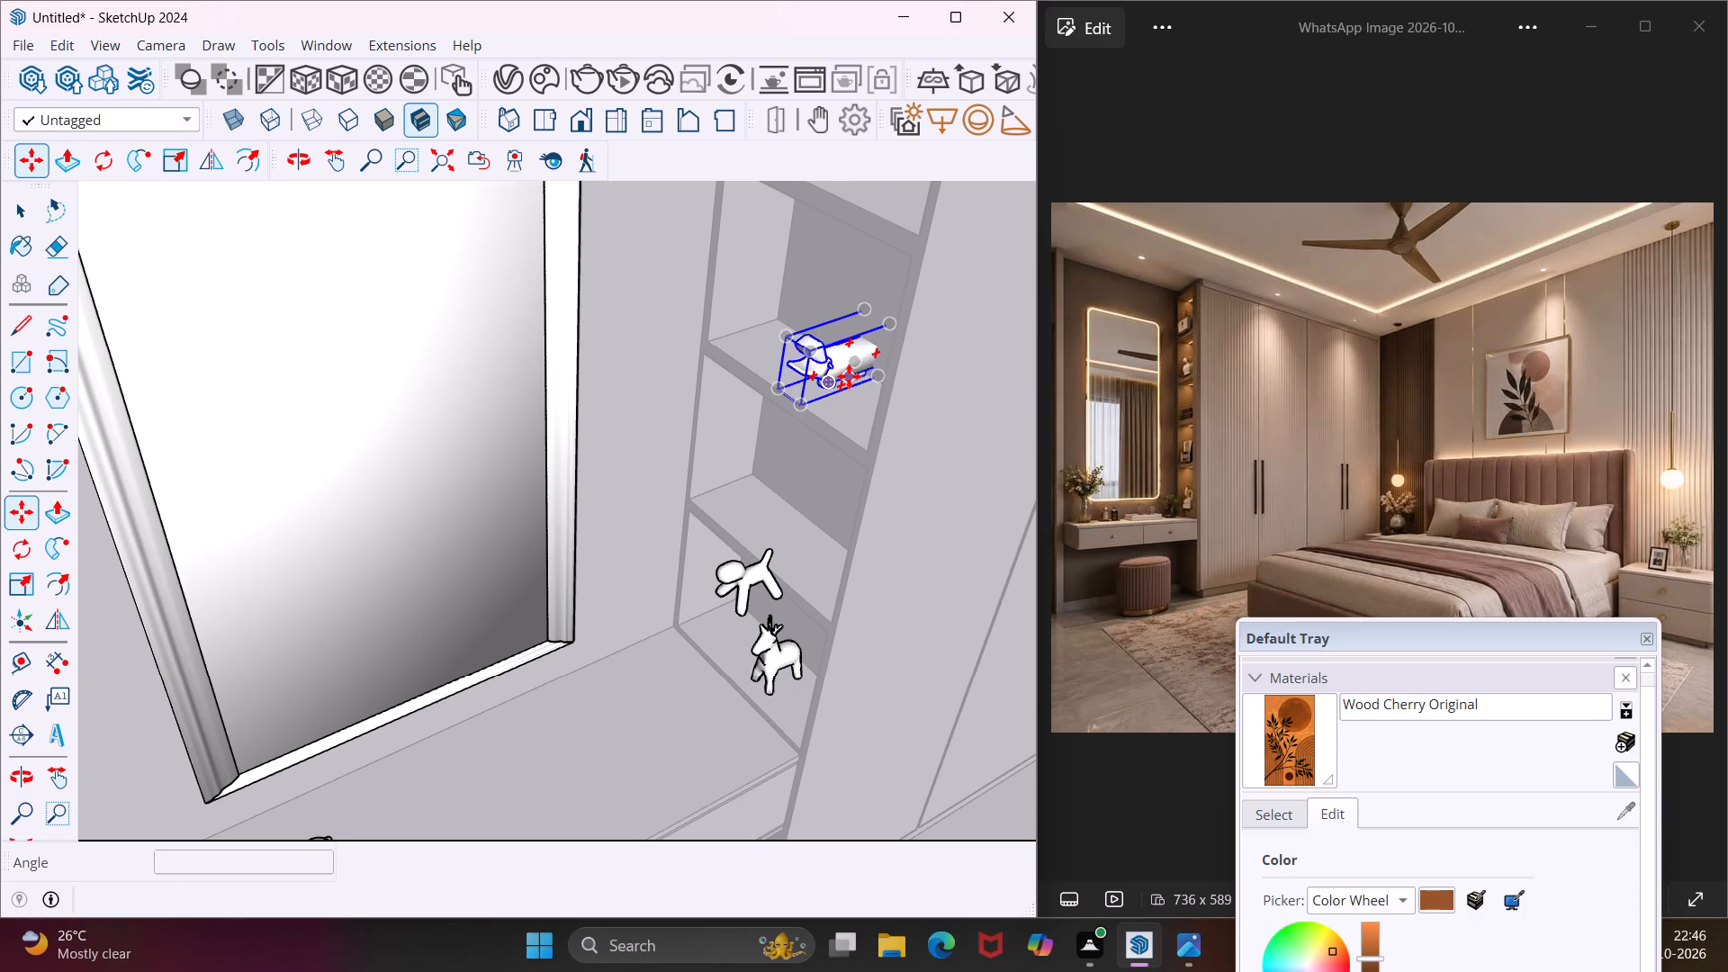
pyautogui.click(852, 369)
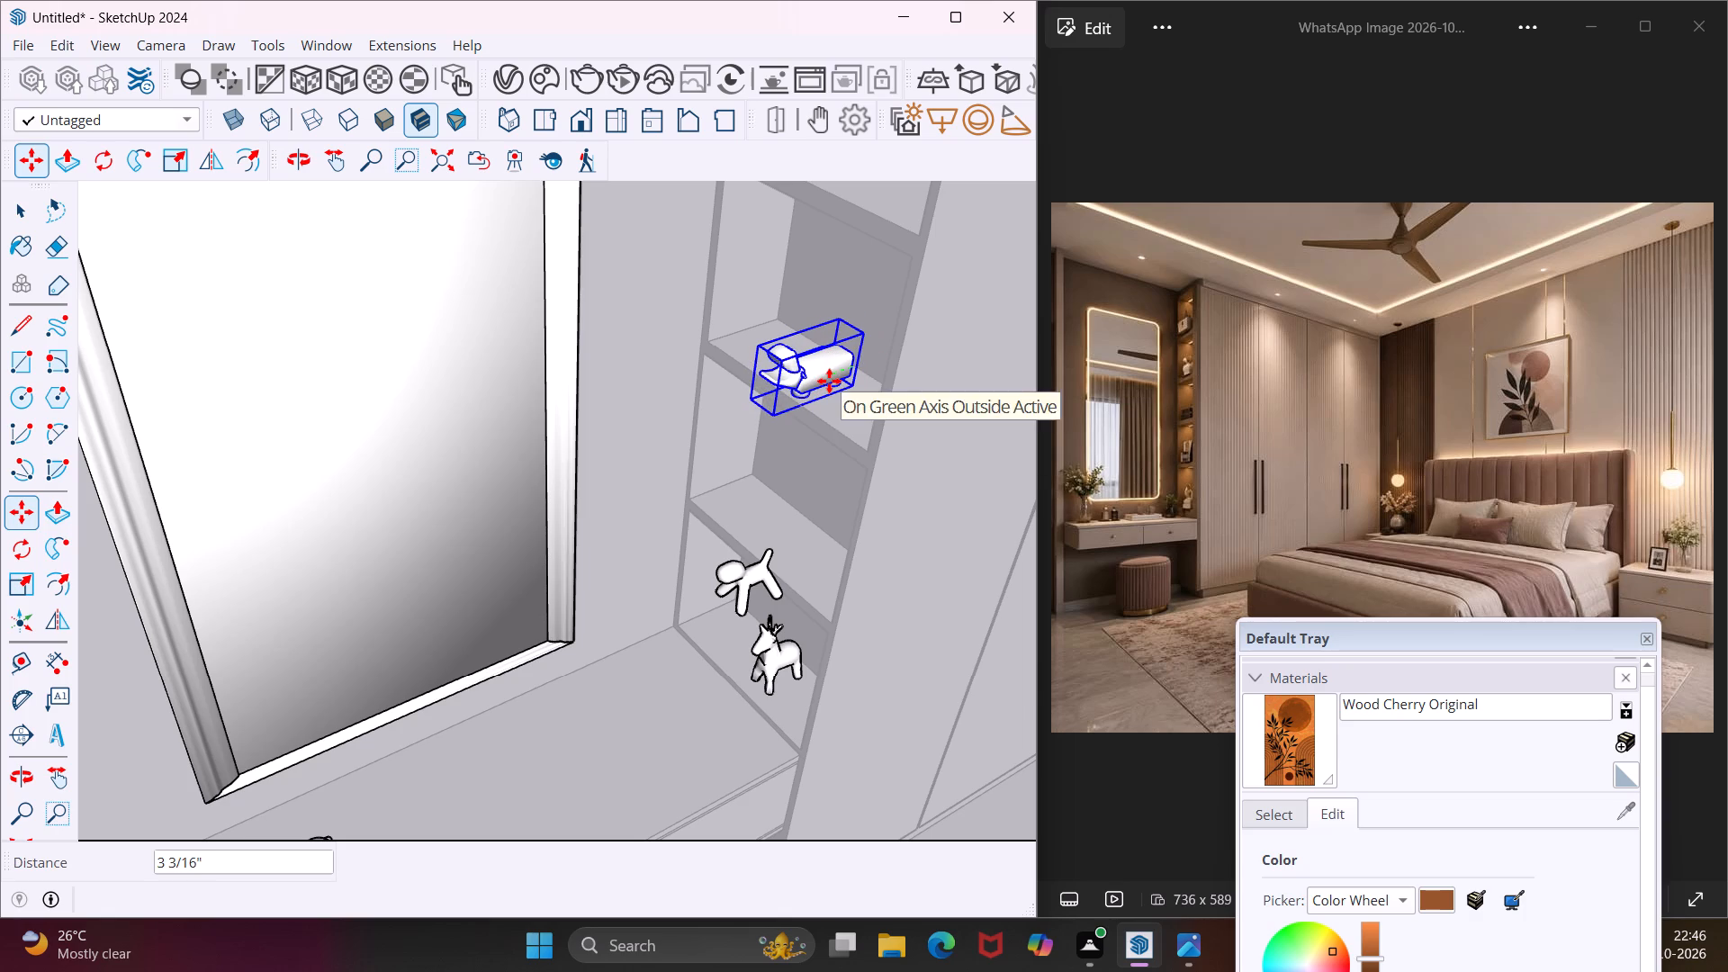
pyautogui.click(832, 380)
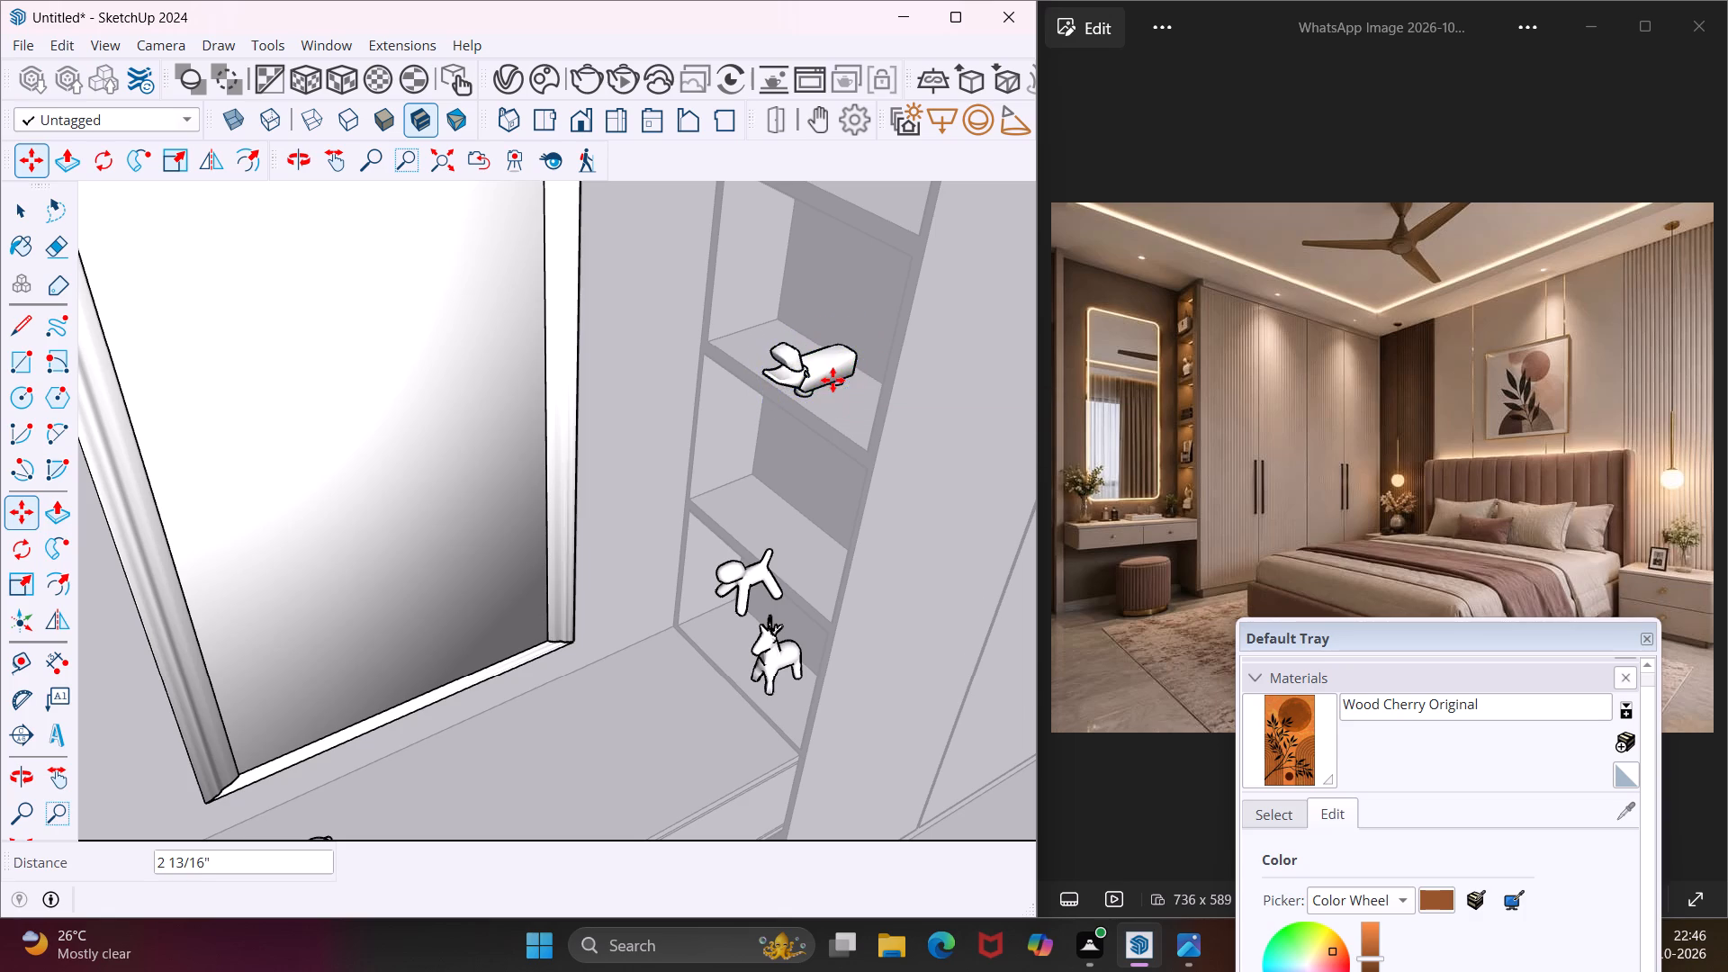
# Move the balloon-dog figurine about 10 1/4" back onto the open shelf between the dachshund and the antlered animal.
pyautogui.moveTo(768, 536); pyautogui.dragTo(860, 464, button='middle')
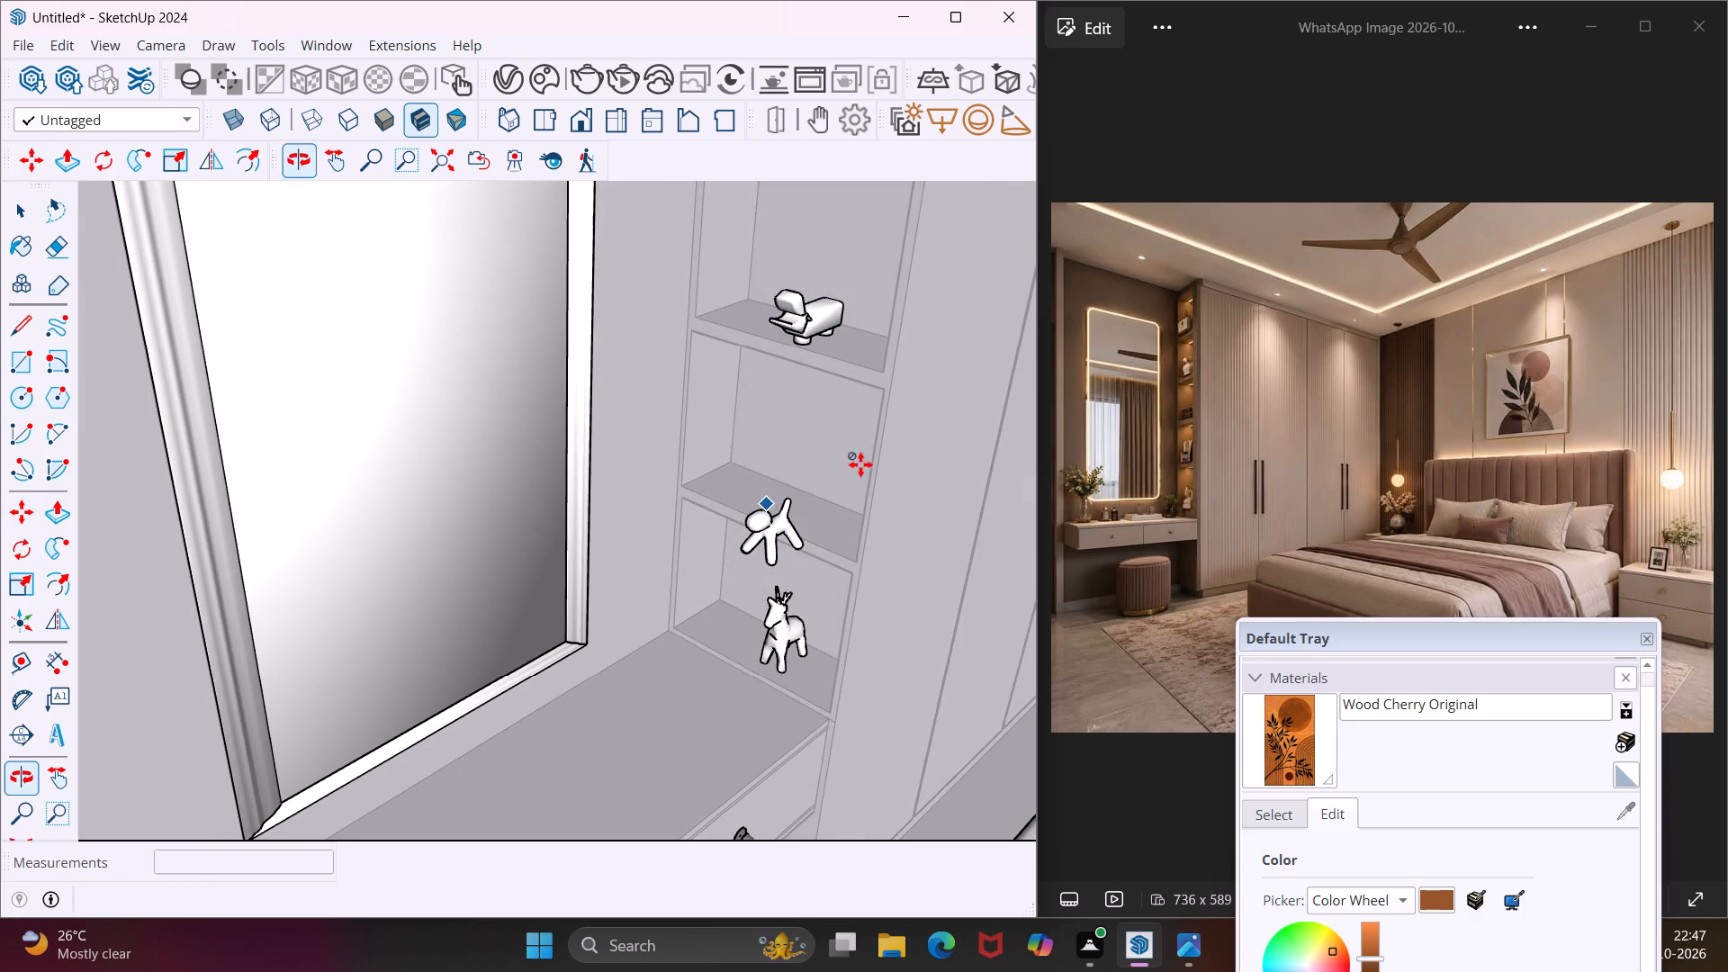
pyautogui.press('Escape')
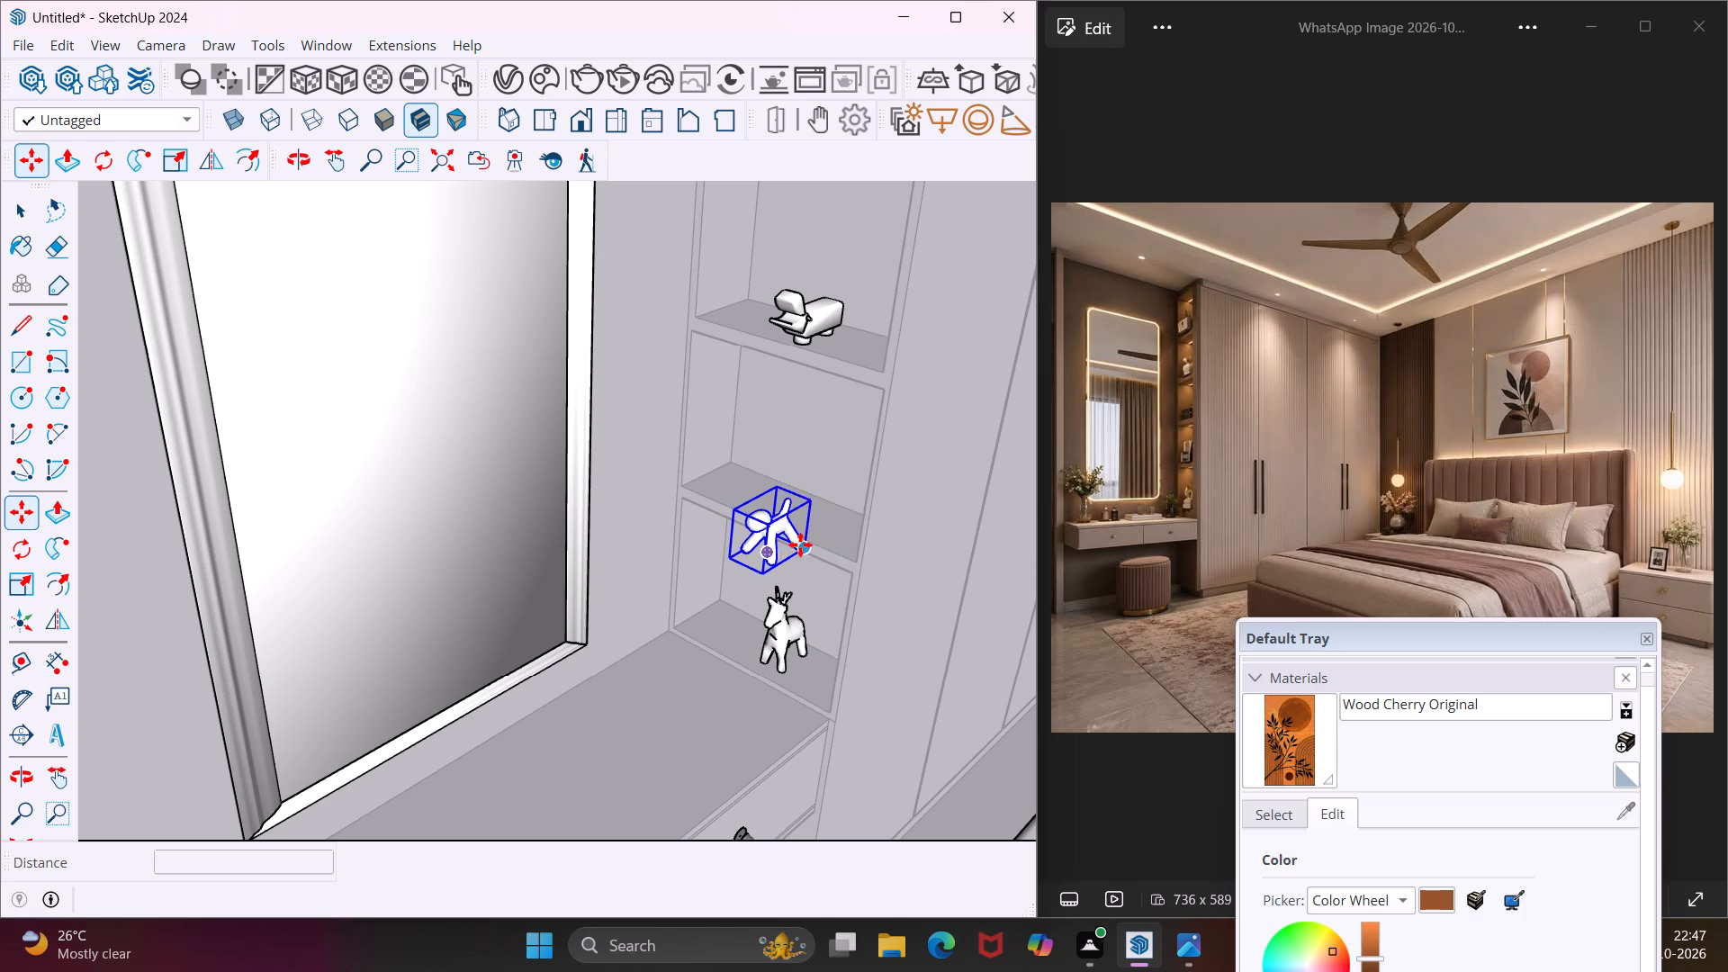
pyautogui.click(804, 544)
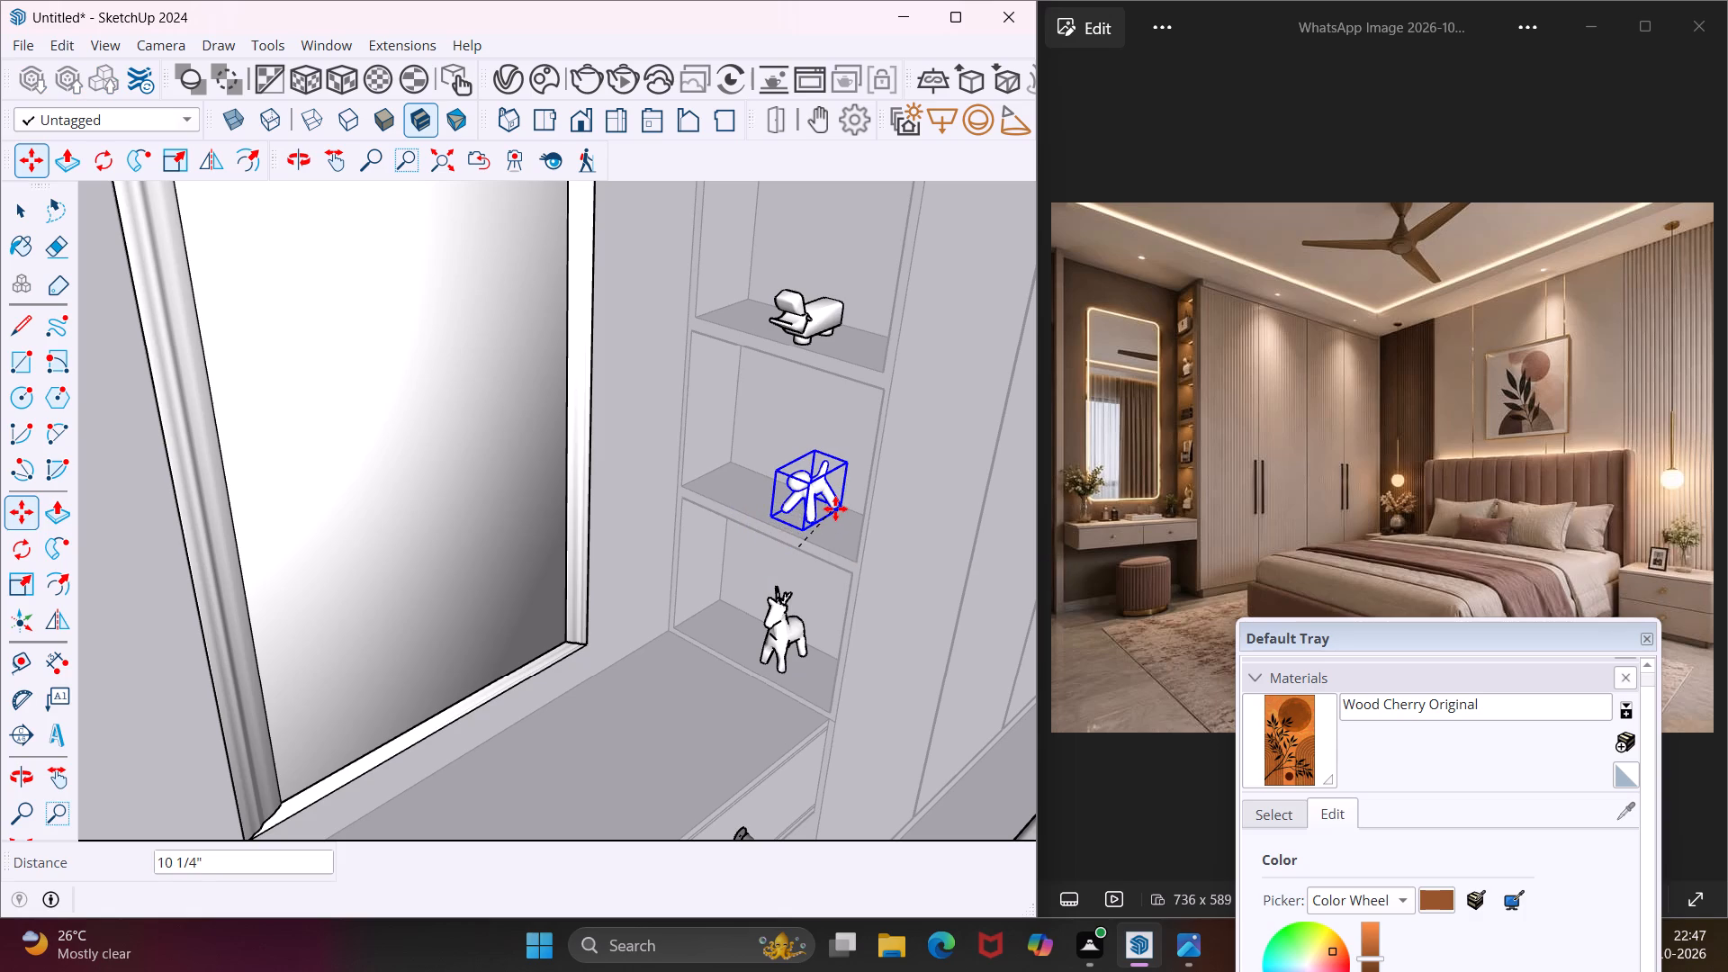
pyautogui.click(835, 508)
# Lower the balloon-dog figurine about 7/16" so that its feet rest on the shelf.
pyautogui.moveTo(825, 535); pyautogui.dragTo(774, 532, button='middle')
pyautogui.scroll(3, 774, 532)
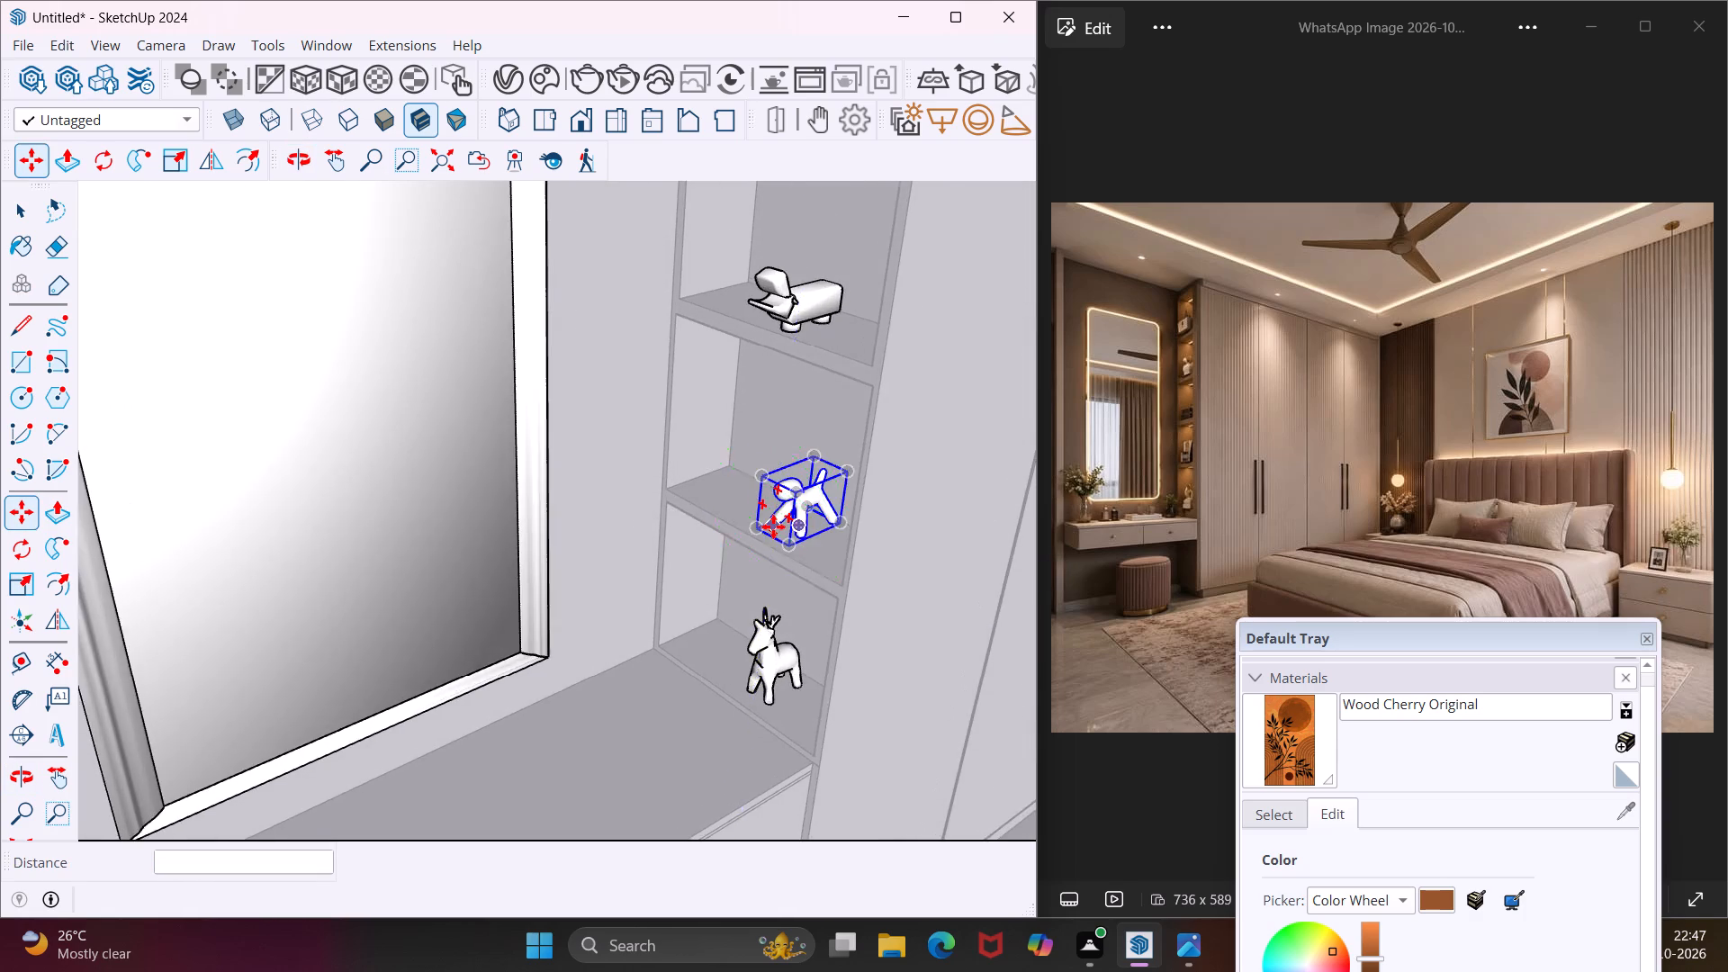
pyautogui.scroll(12, 773, 526)
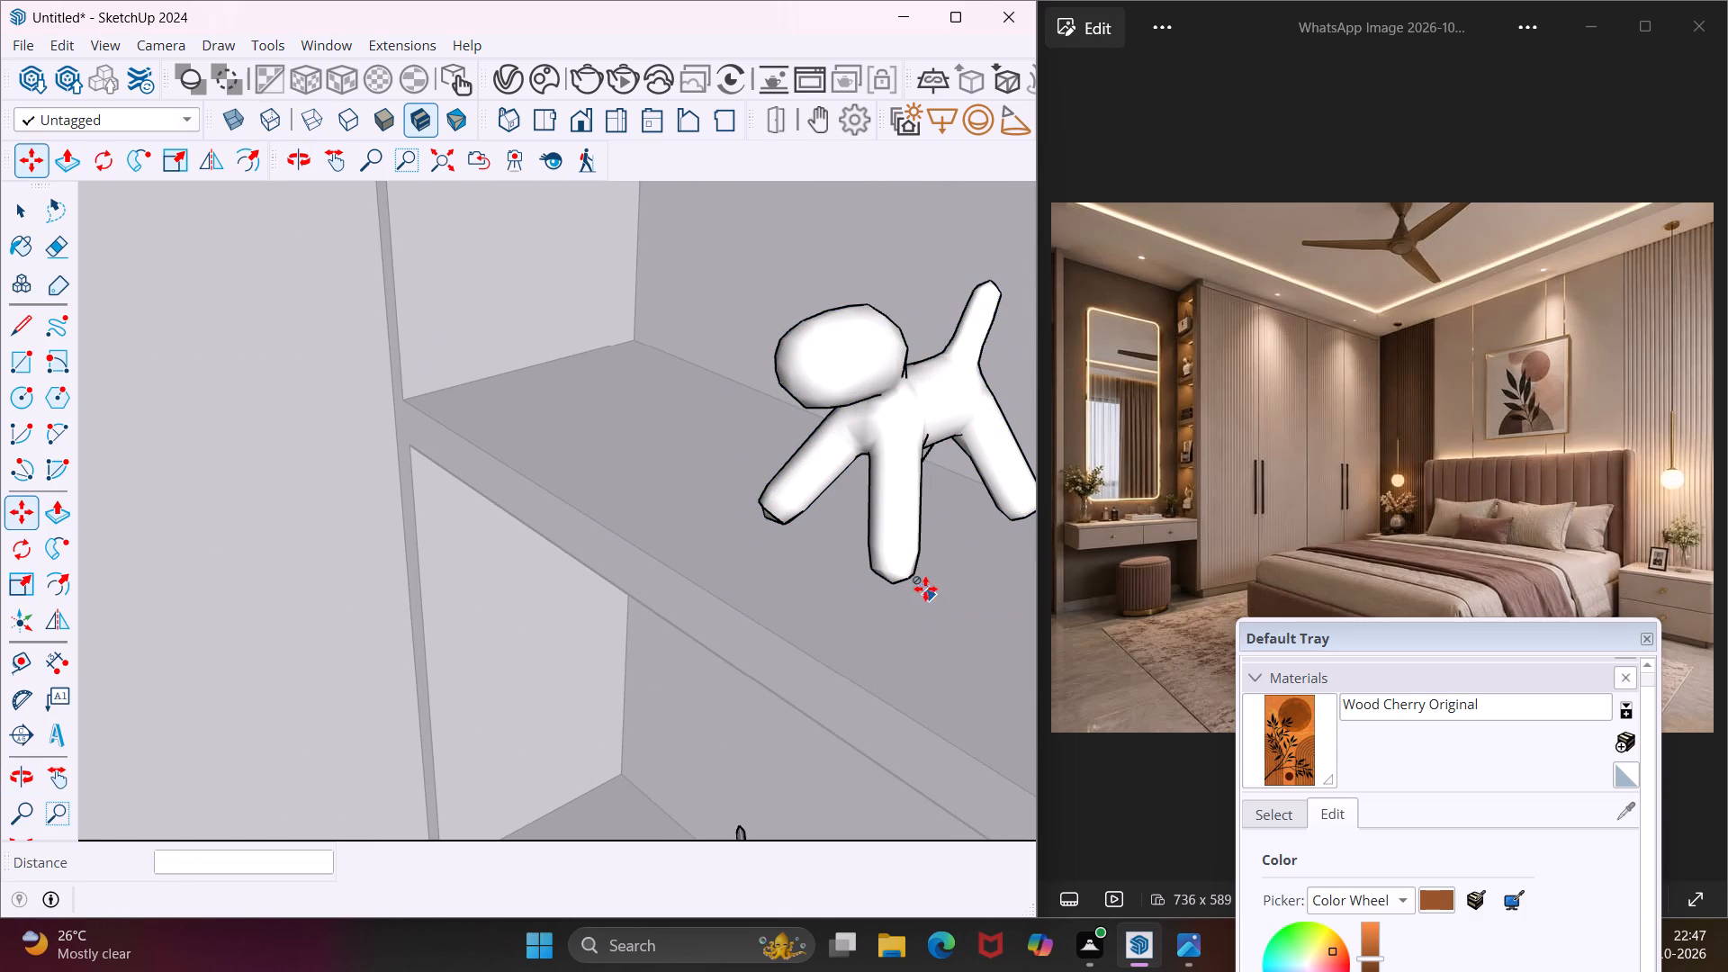
pyautogui.click(917, 577)
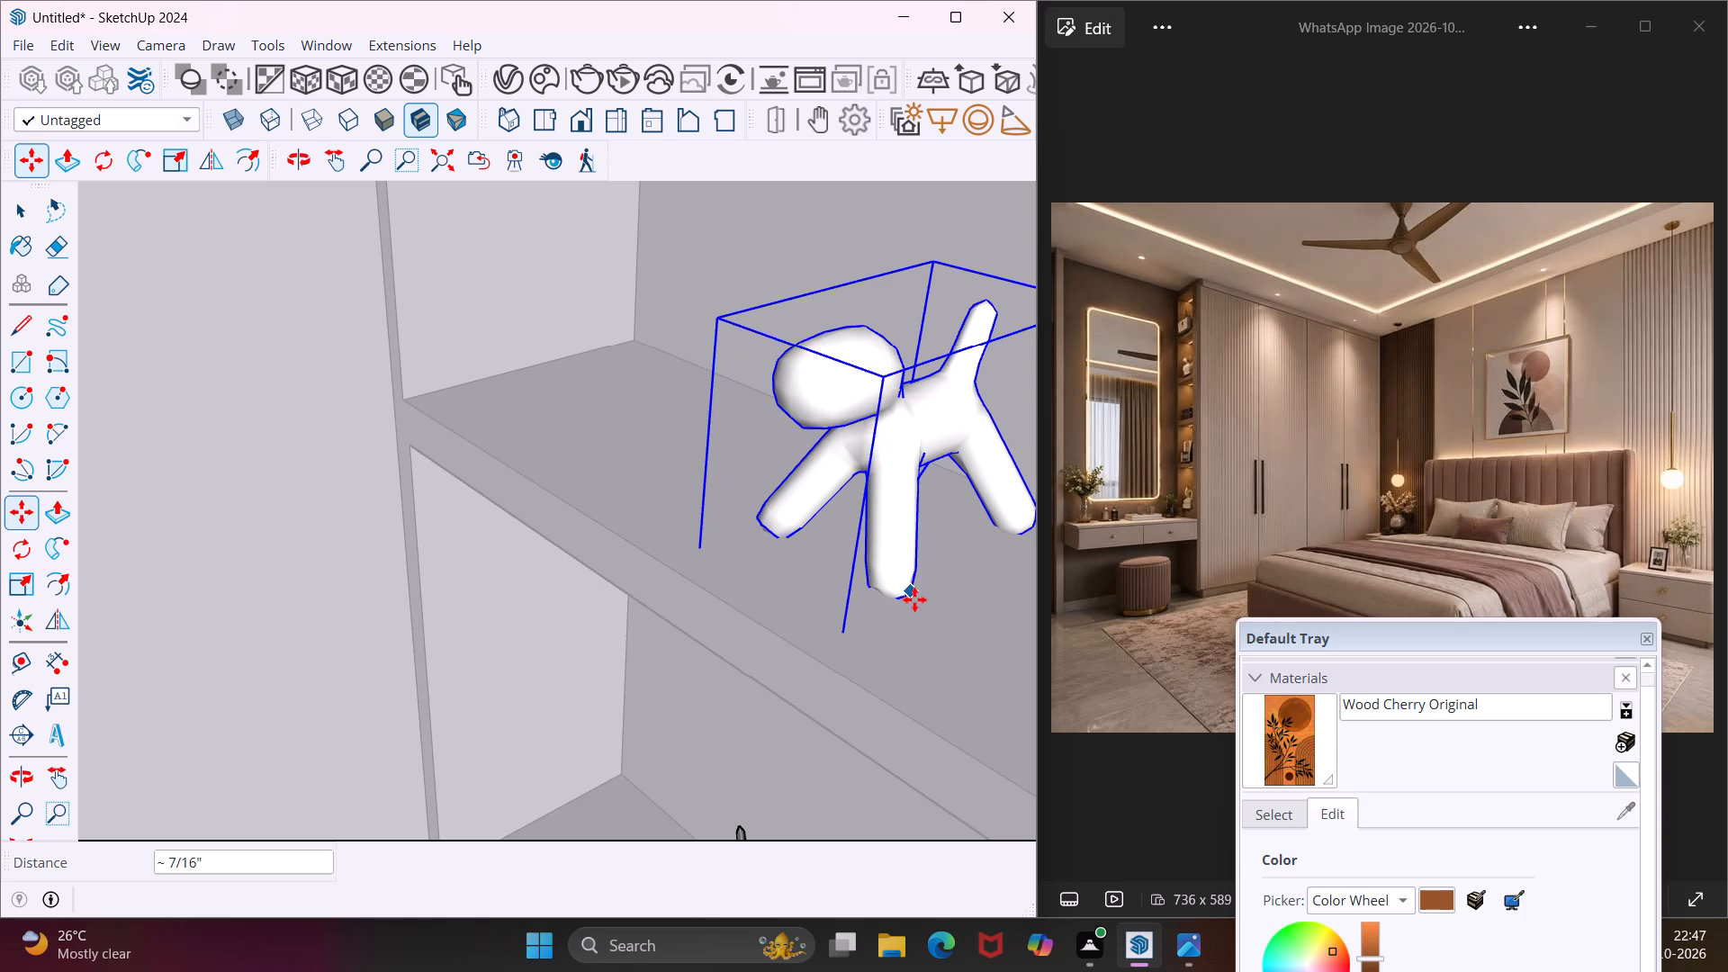
pyautogui.click(914, 592)
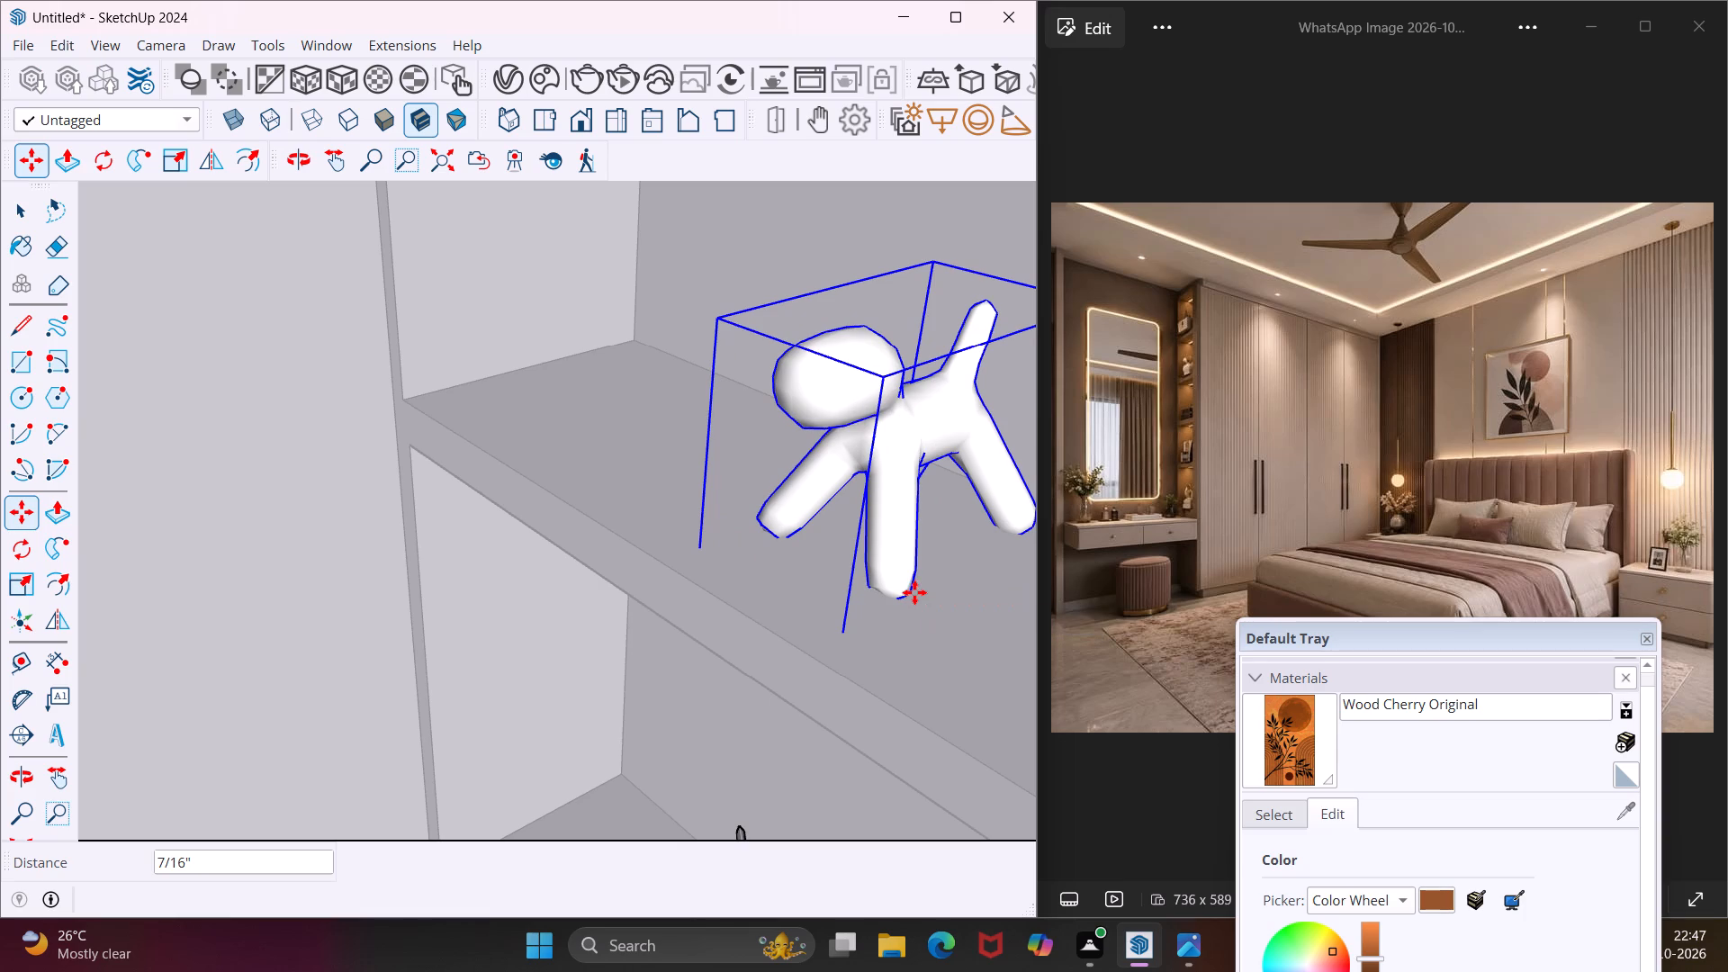
# Move the bushy potted plant about 23' 1" from outside the room onto the vanity top, beside the open shelves.
pyautogui.scroll(-16, 905, 555)
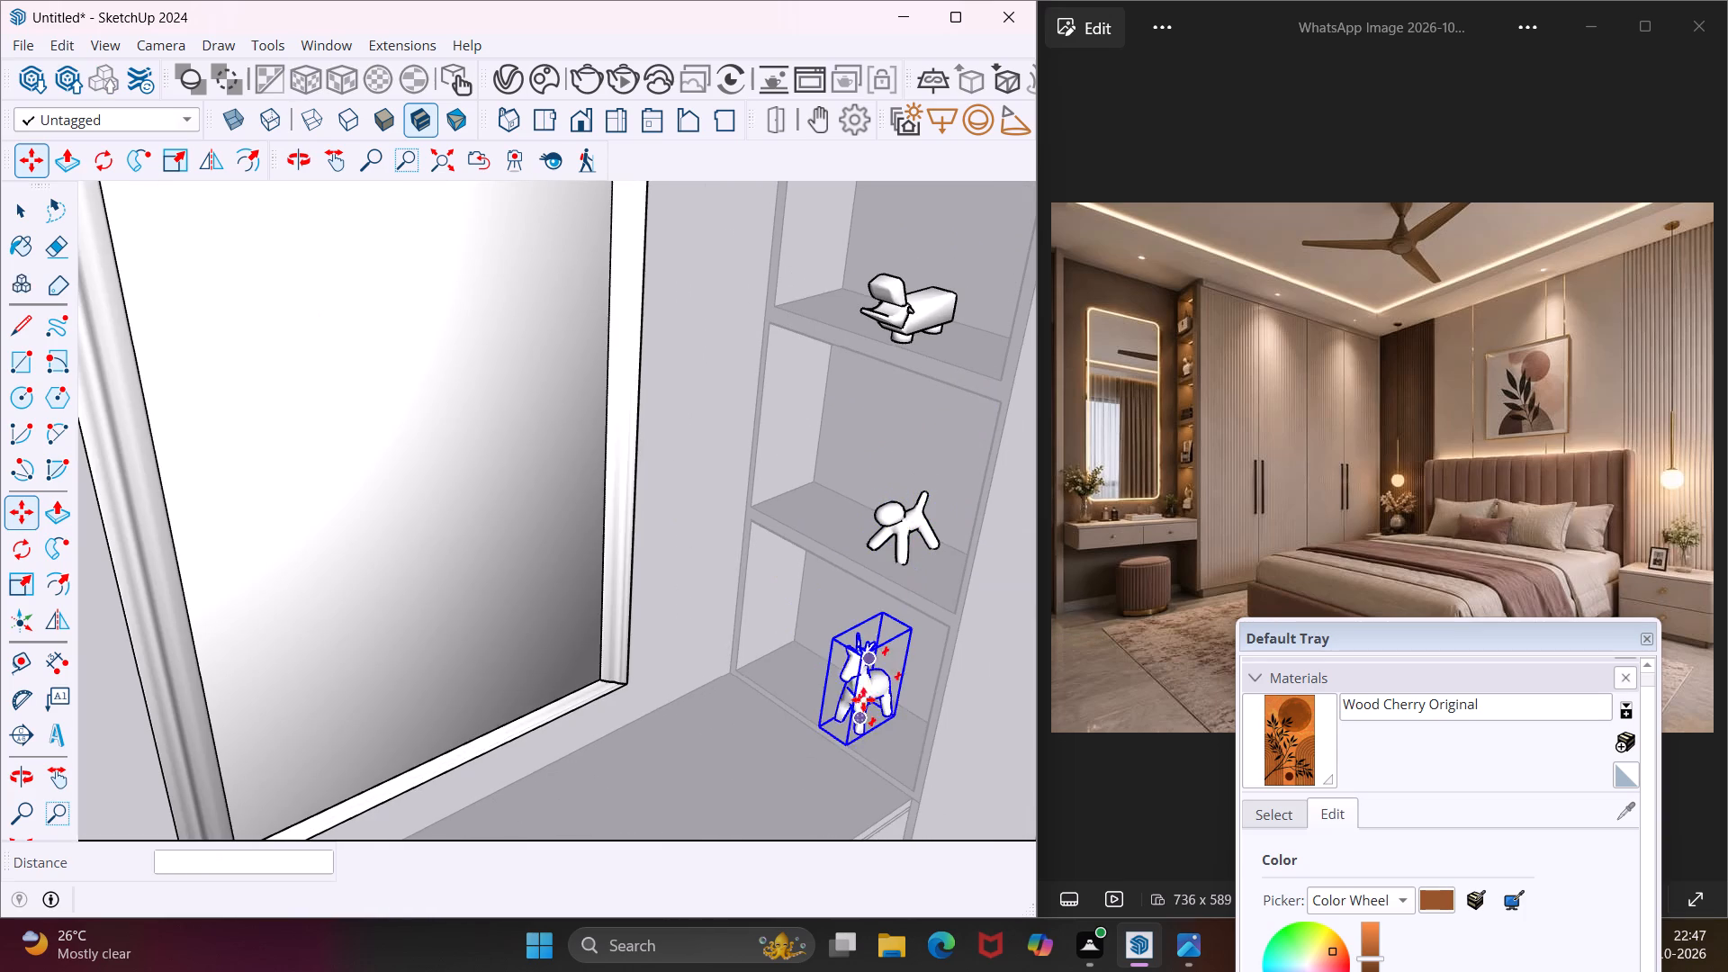
pyautogui.moveTo(853, 732); pyautogui.dragTo(841, 565, button='middle')
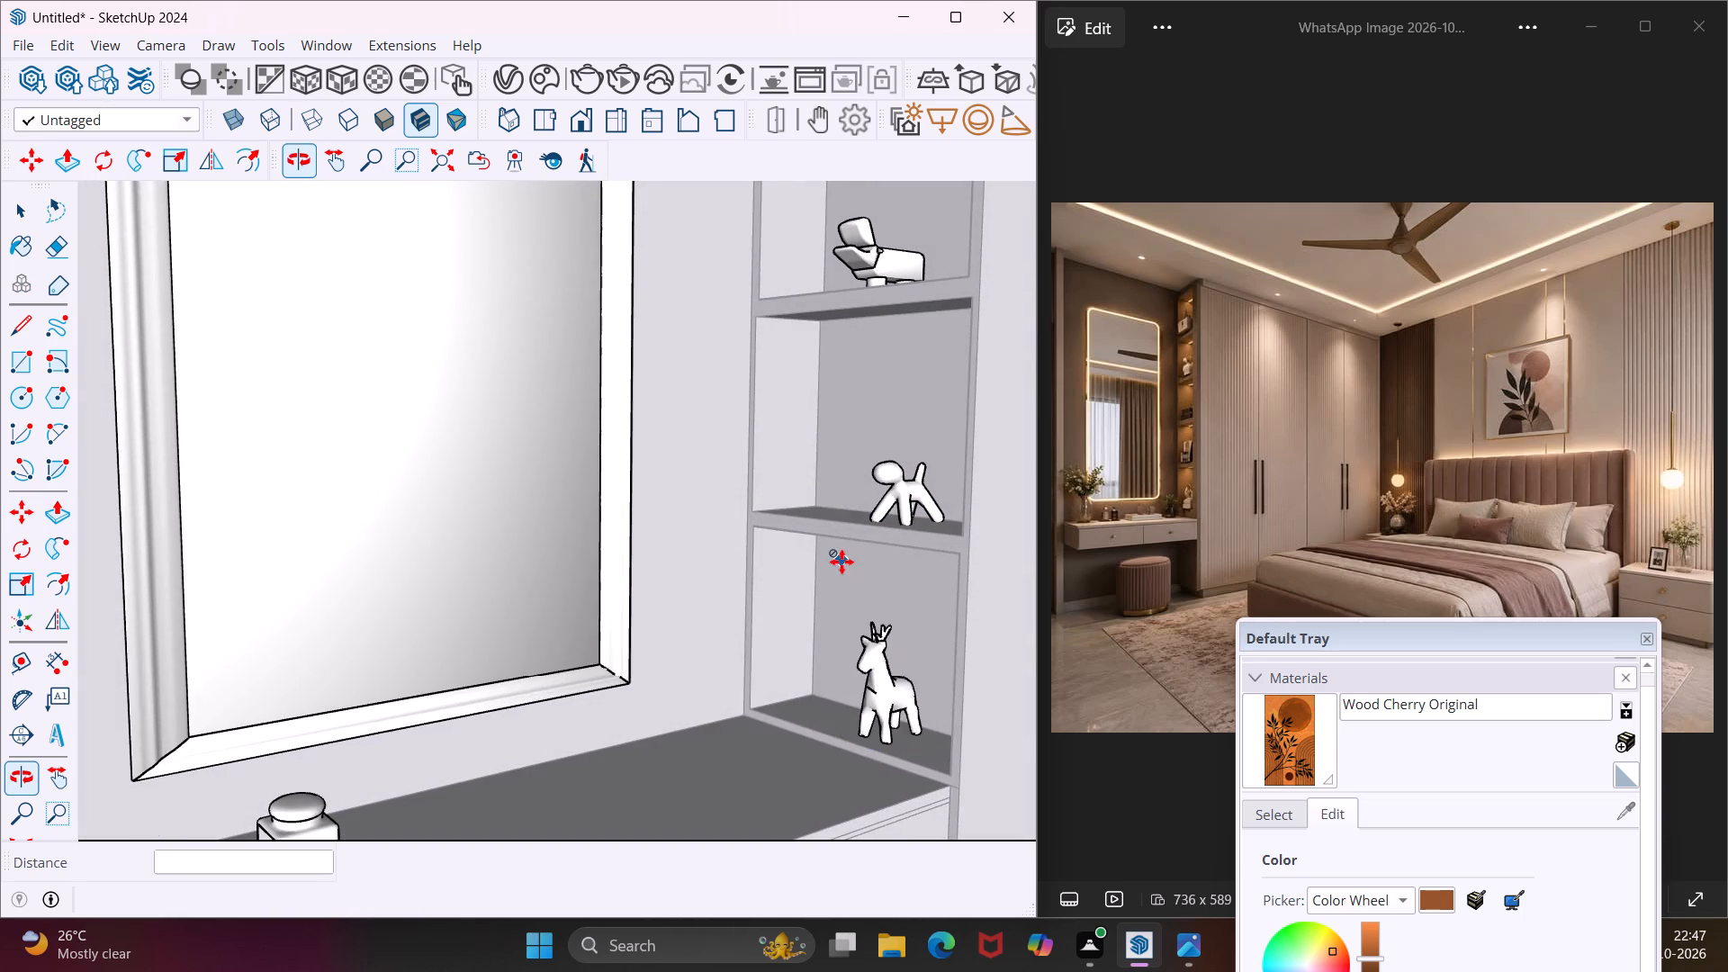
pyautogui.scroll(-20, 841, 562)
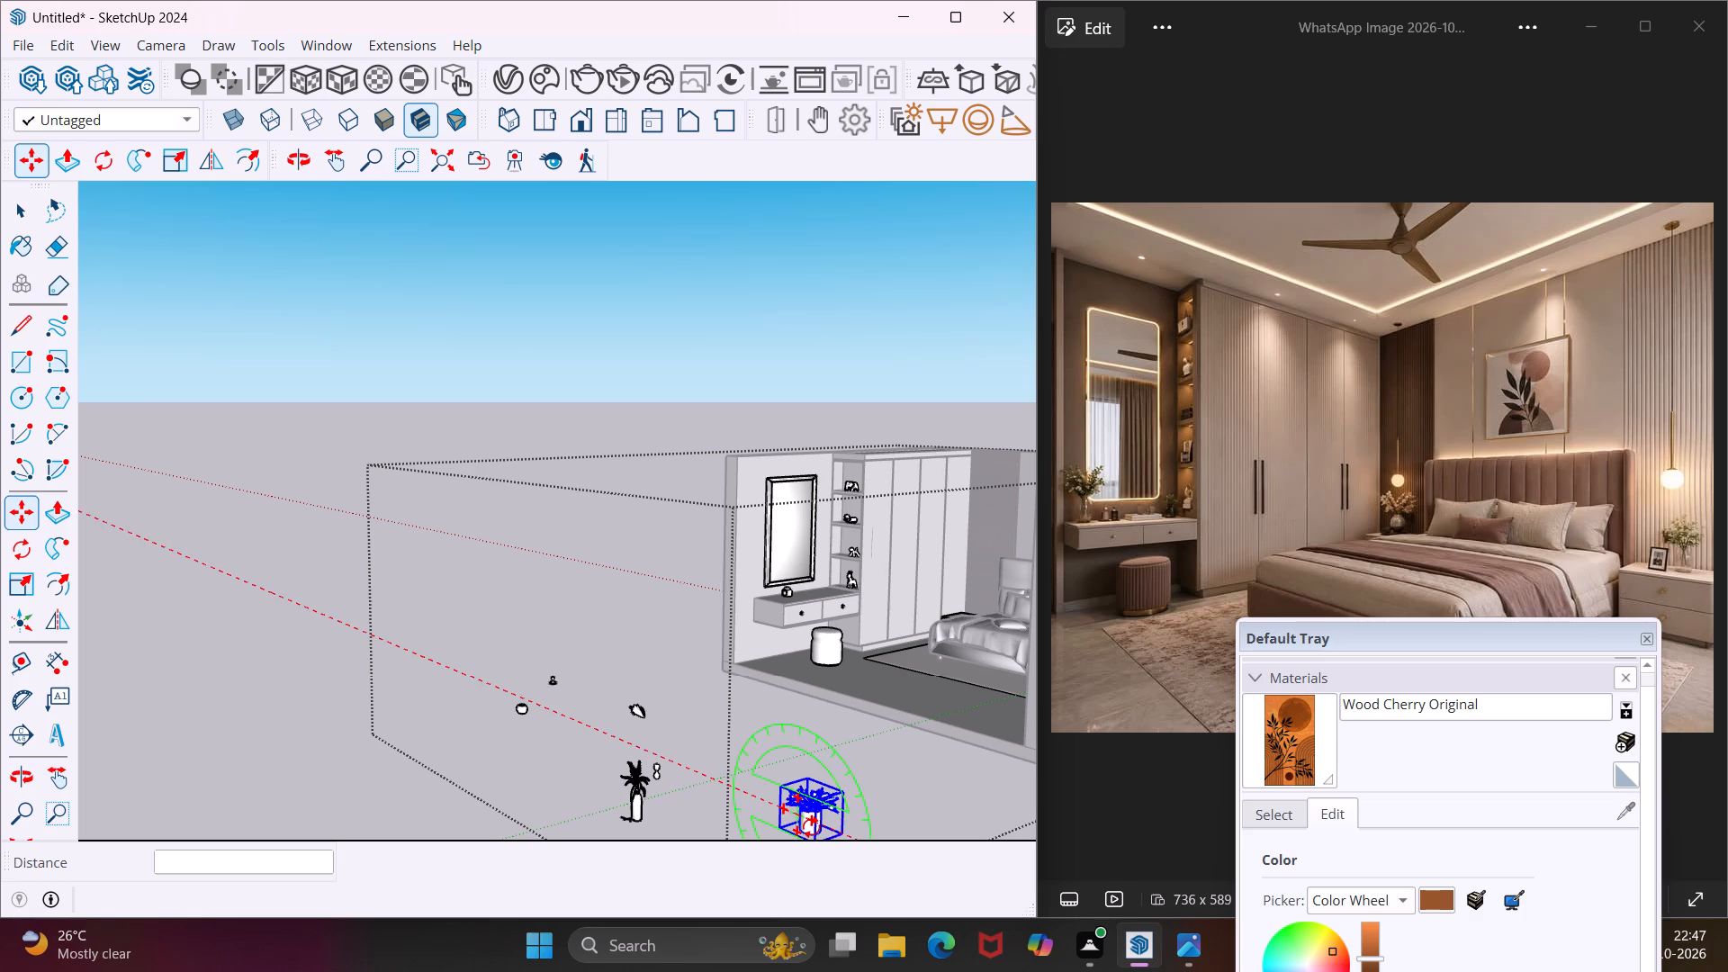
pyautogui.moveTo(811, 826); pyautogui.dragTo(646, 771, button='middle')
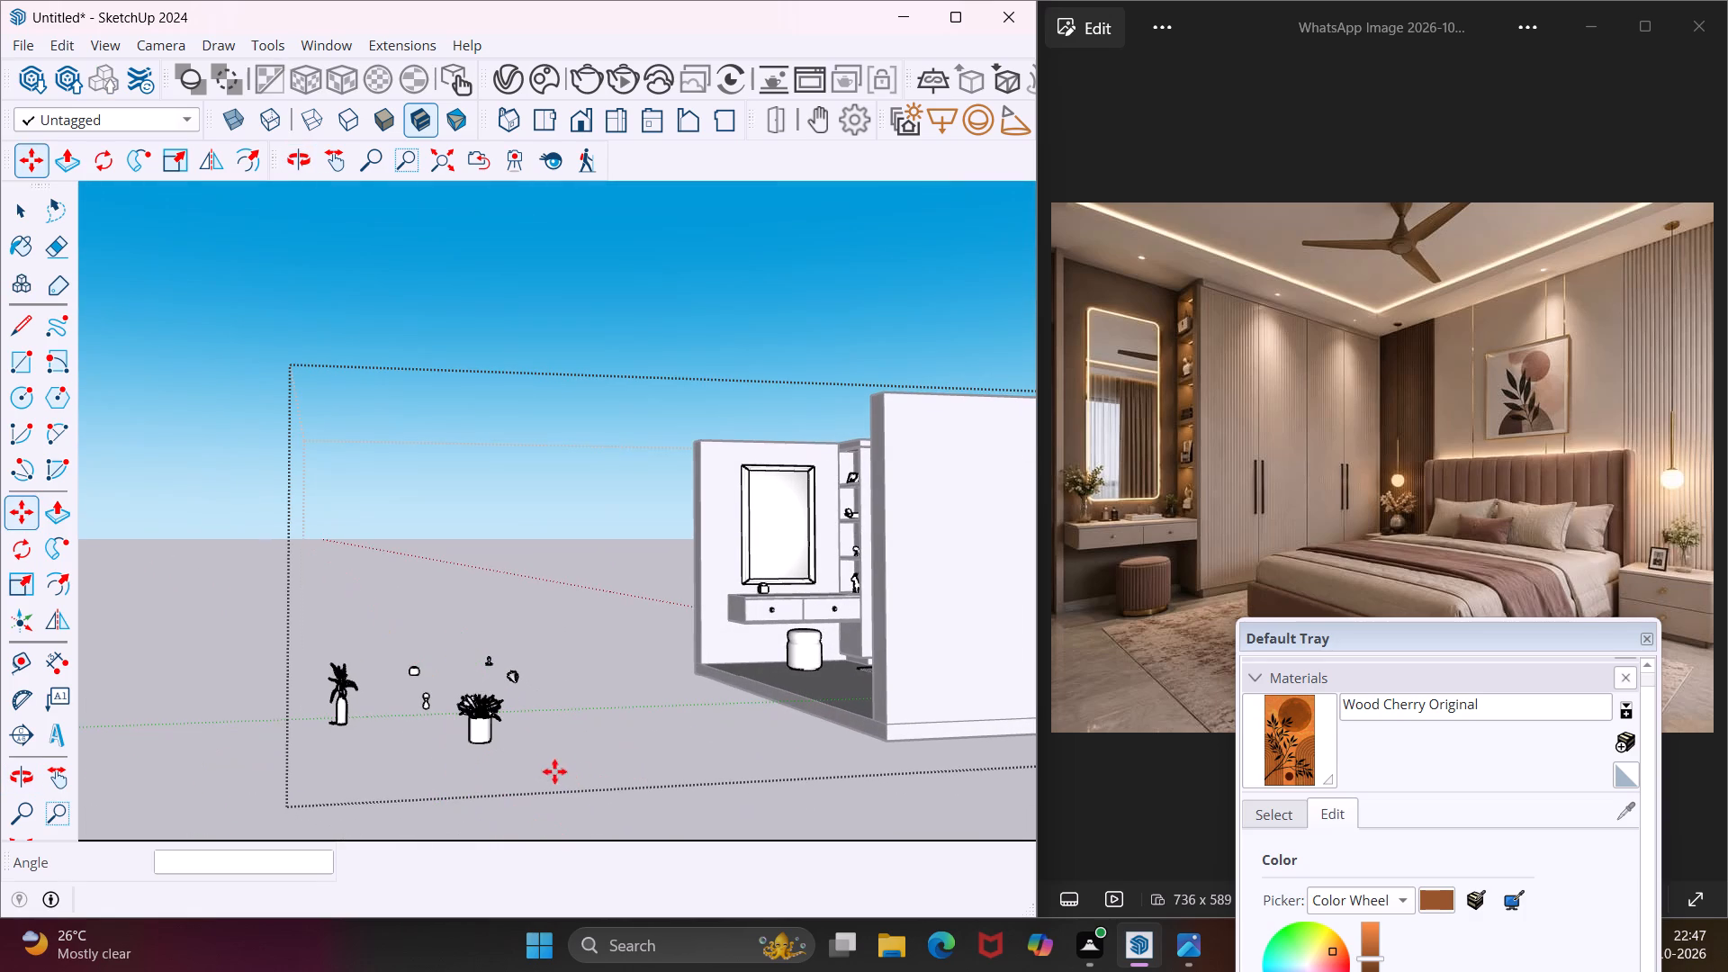
pyautogui.click(490, 743)
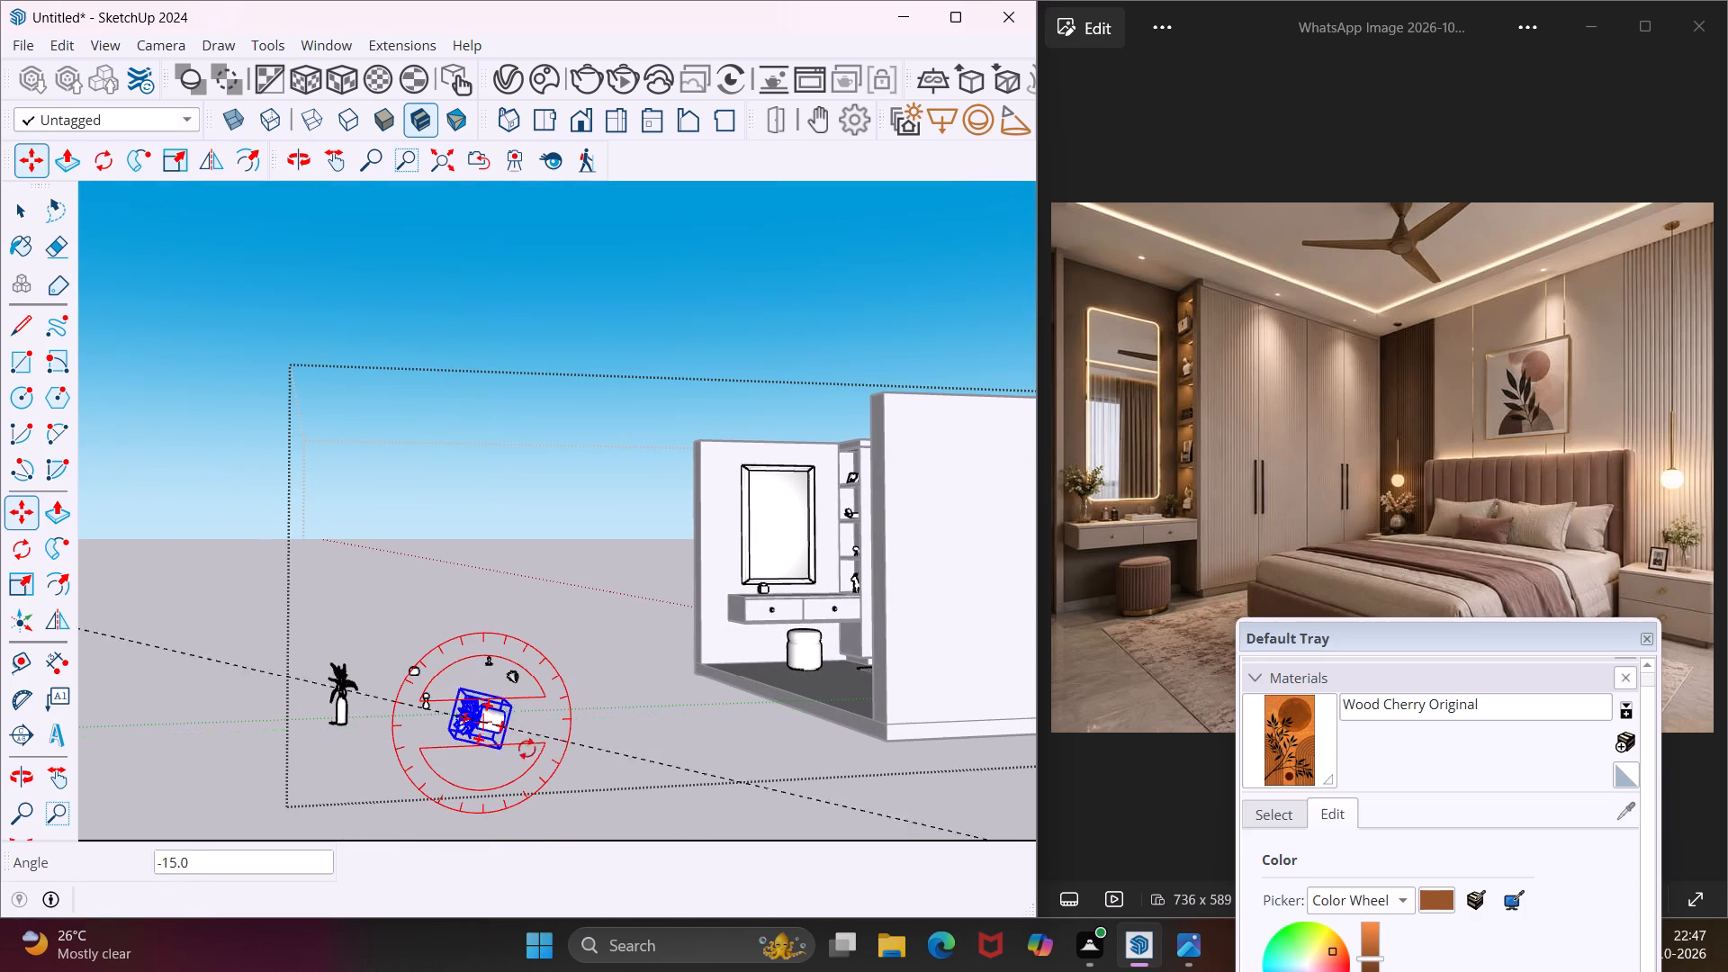
pyautogui.press('m')
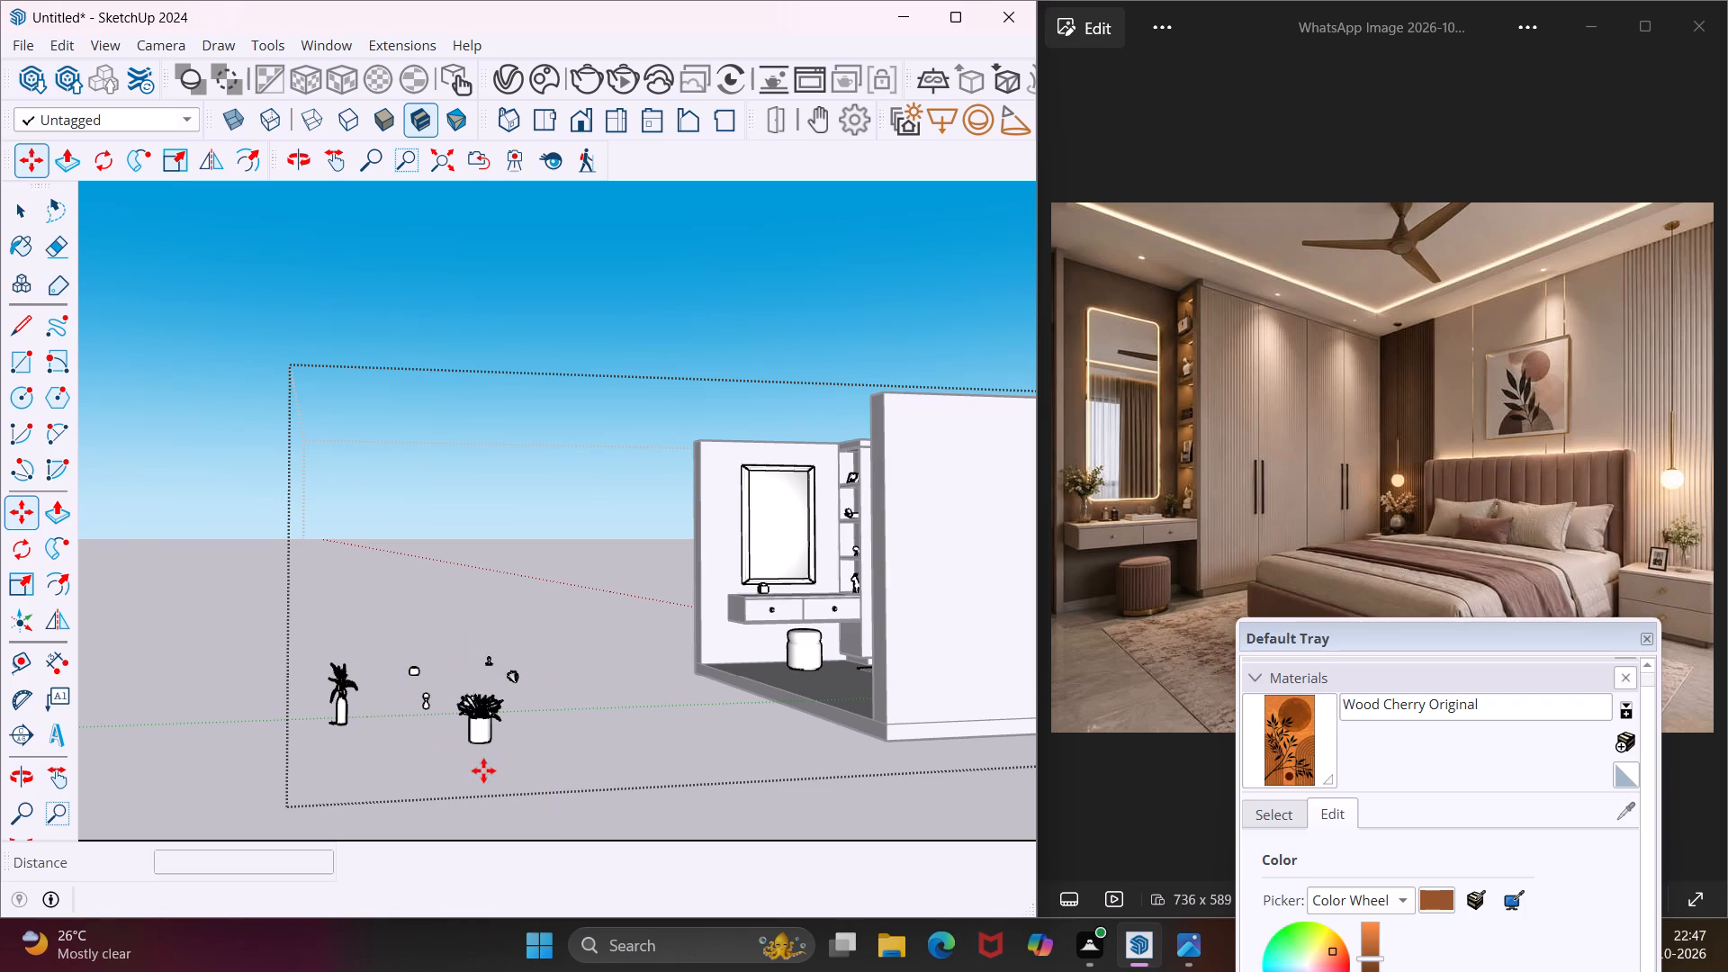
pyautogui.scroll(2, 499, 744)
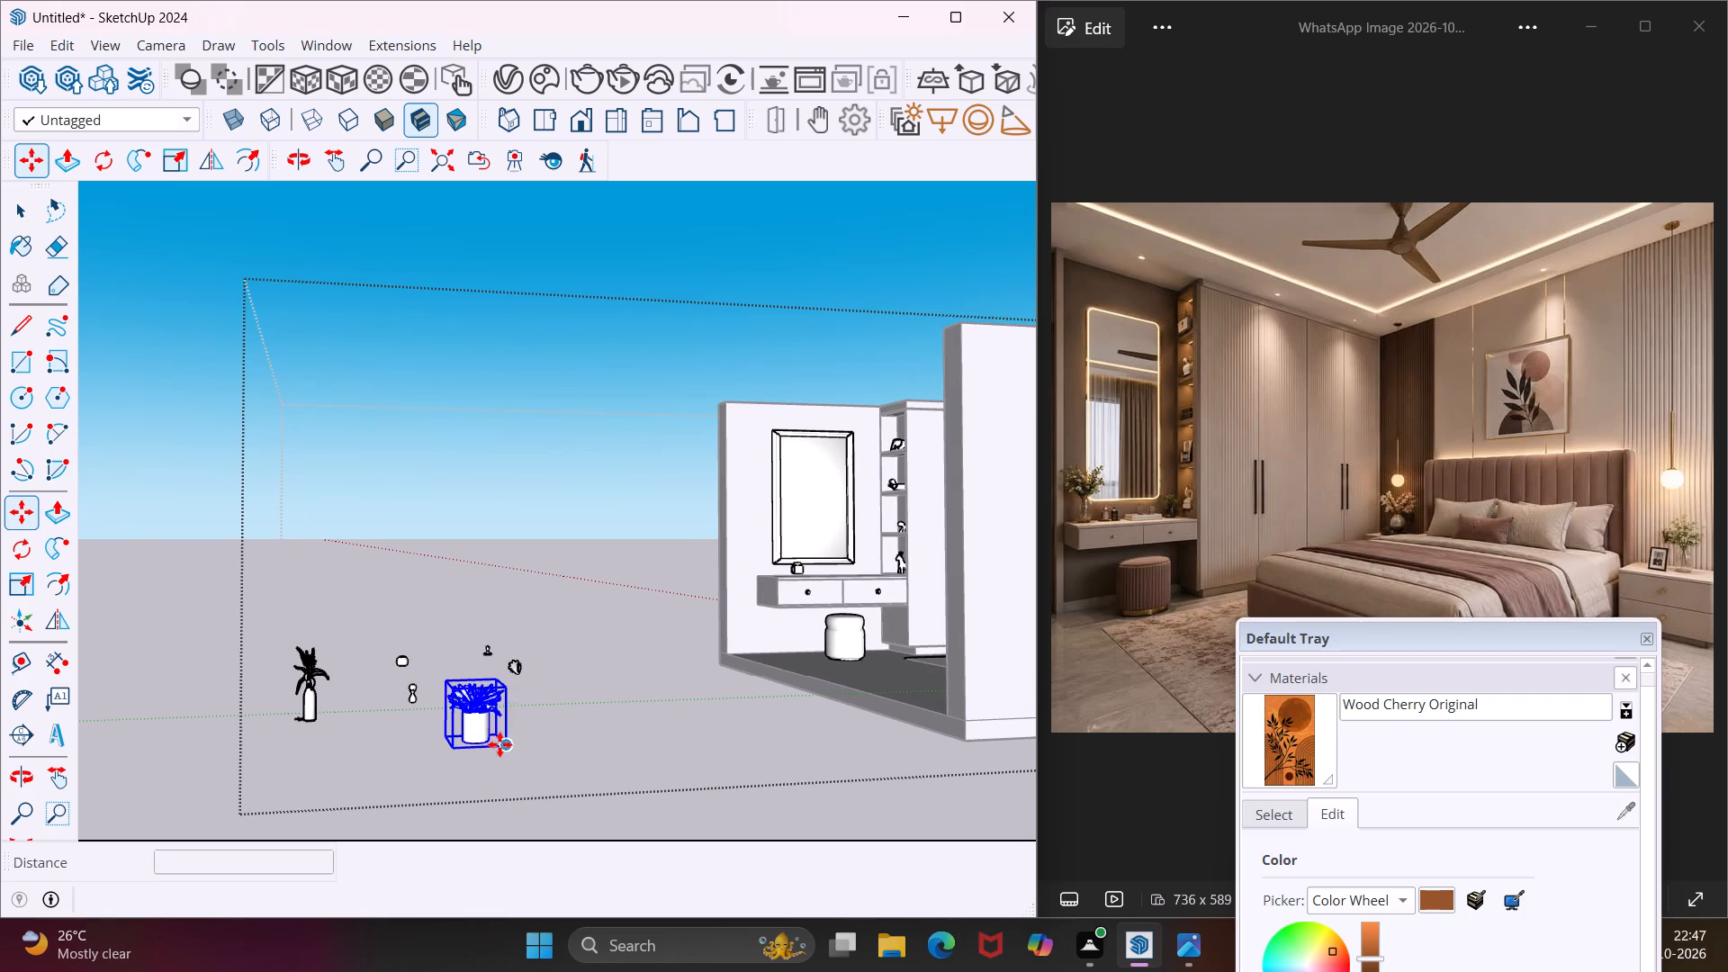
pyautogui.click(509, 745)
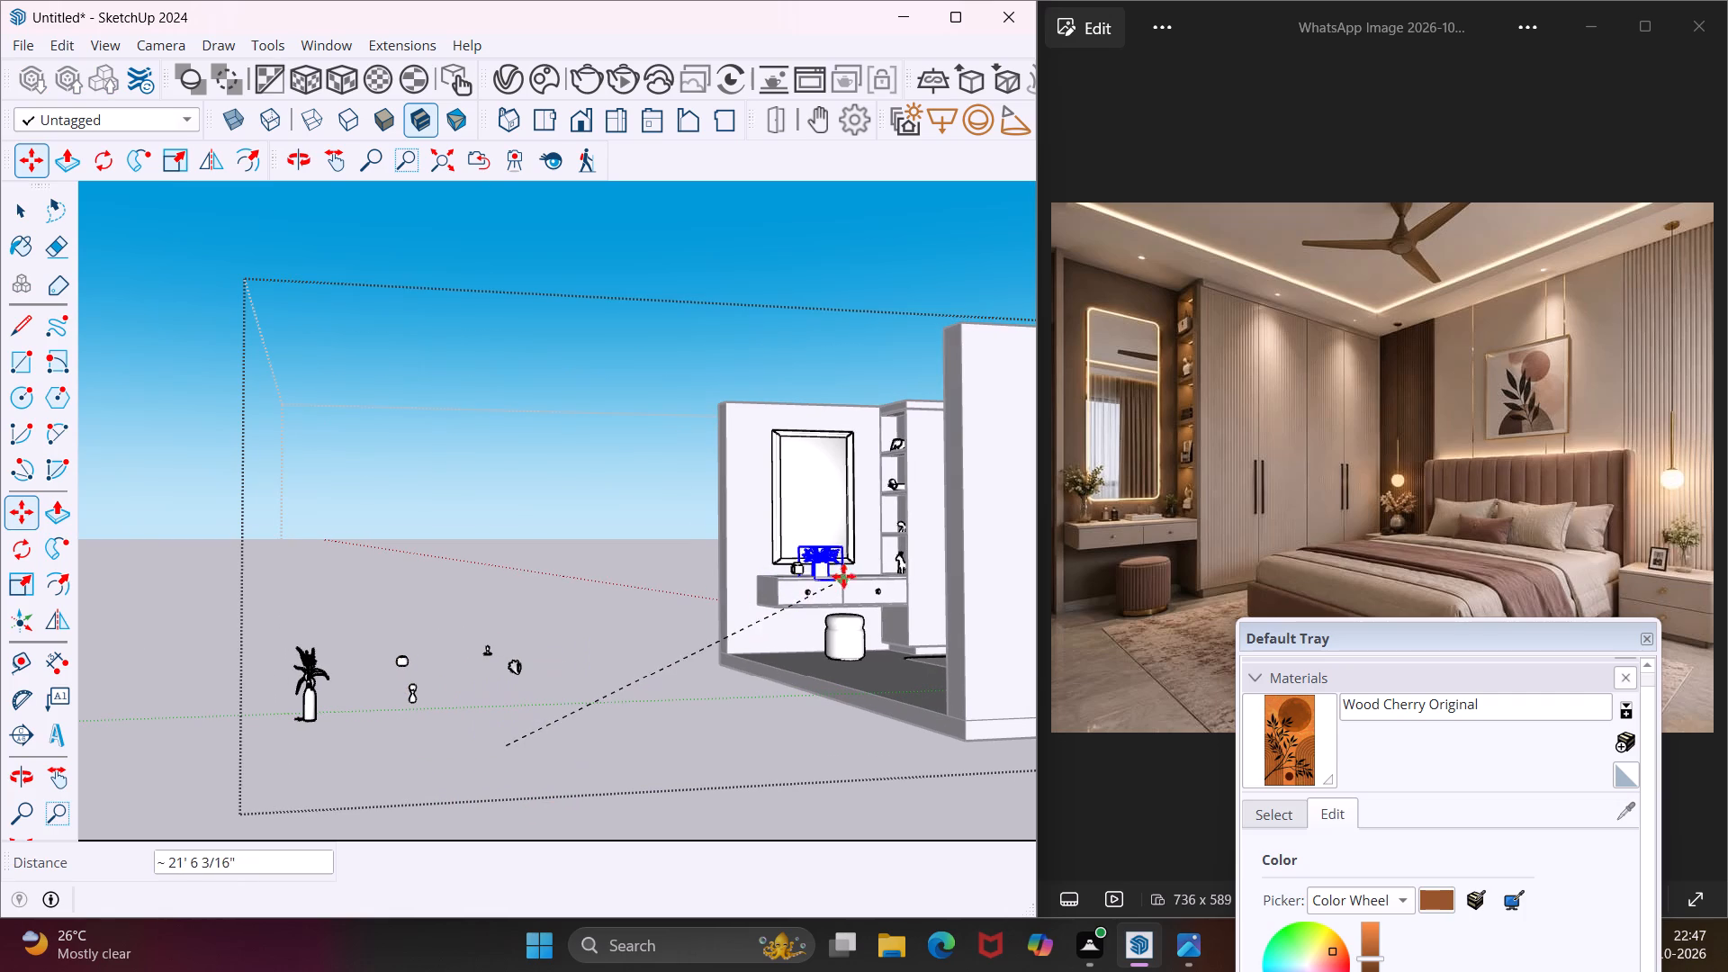
pyautogui.moveTo(850, 571); pyautogui.dragTo(907, 669, button='middle')
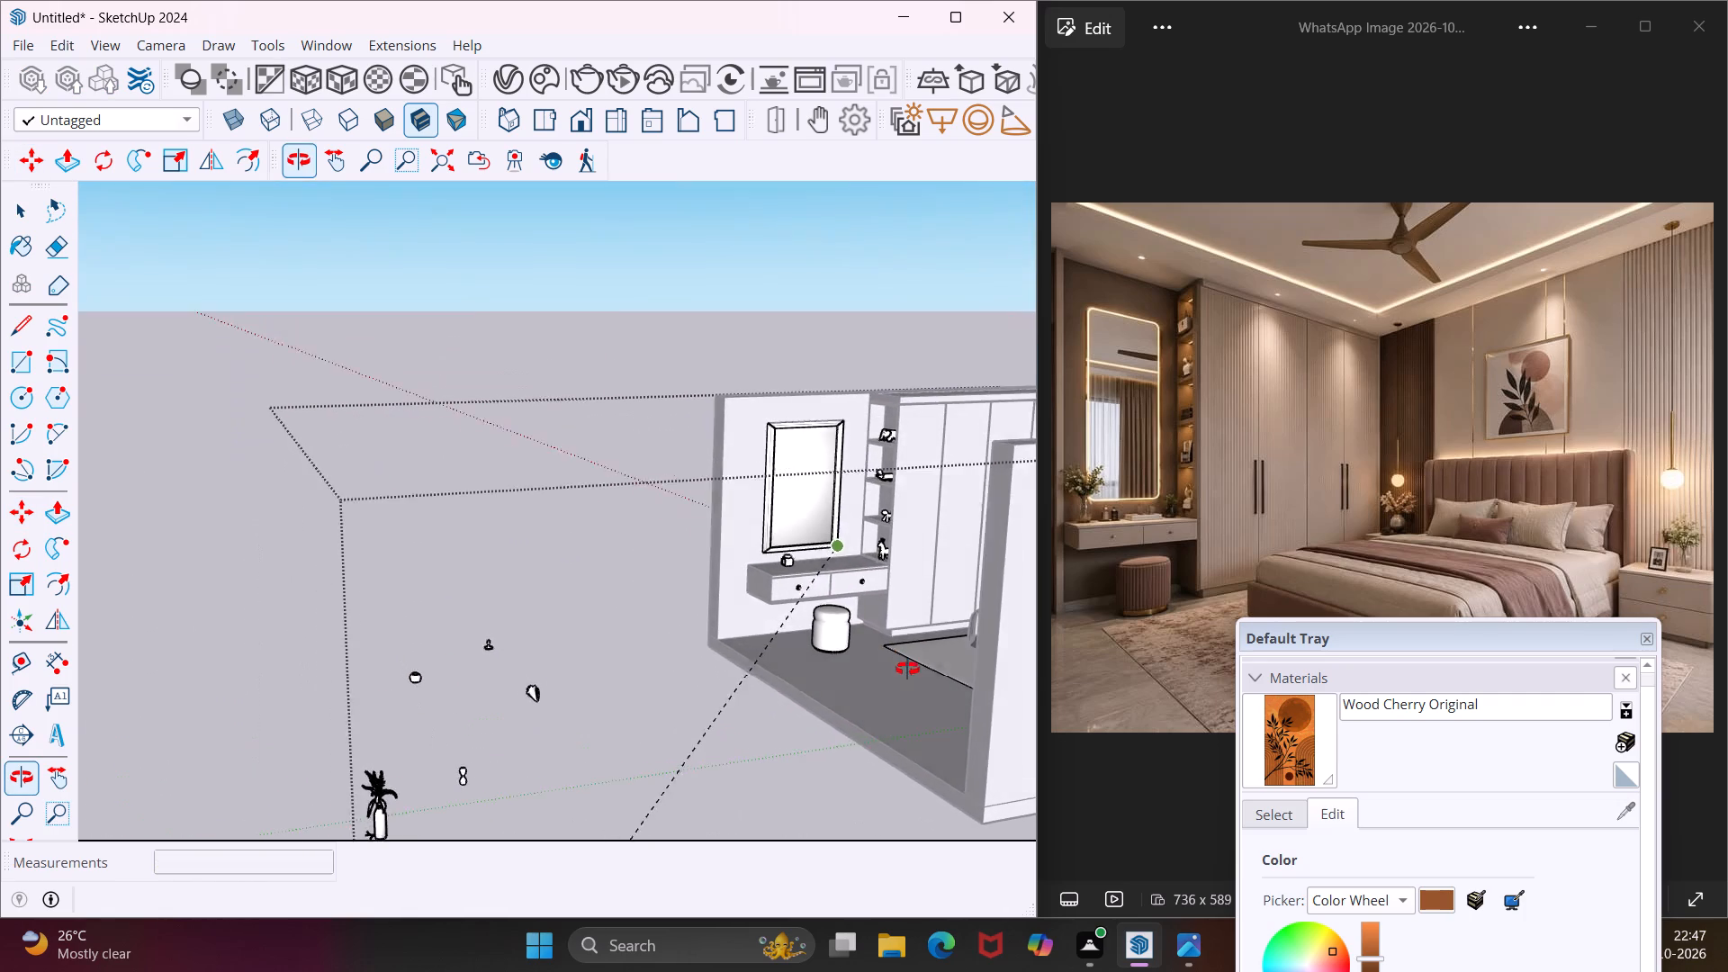
pyautogui.moveTo(907, 669); pyautogui.dragTo(912, 670, button='middle')
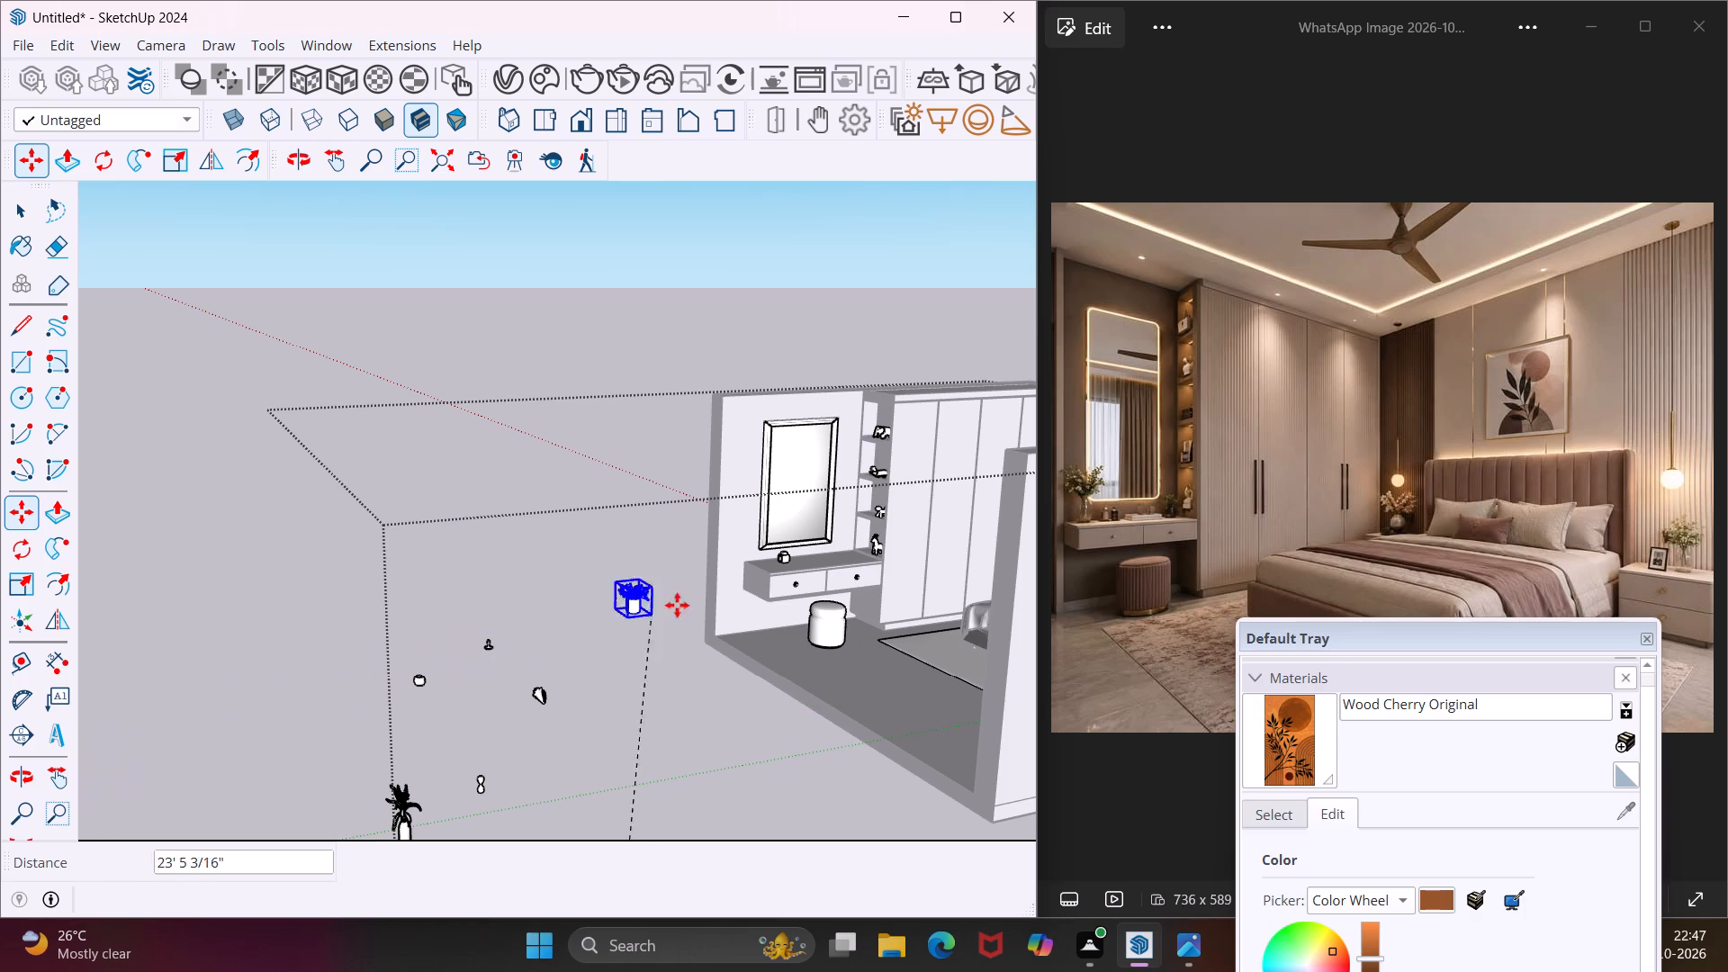
pyautogui.scroll(8, 840, 563)
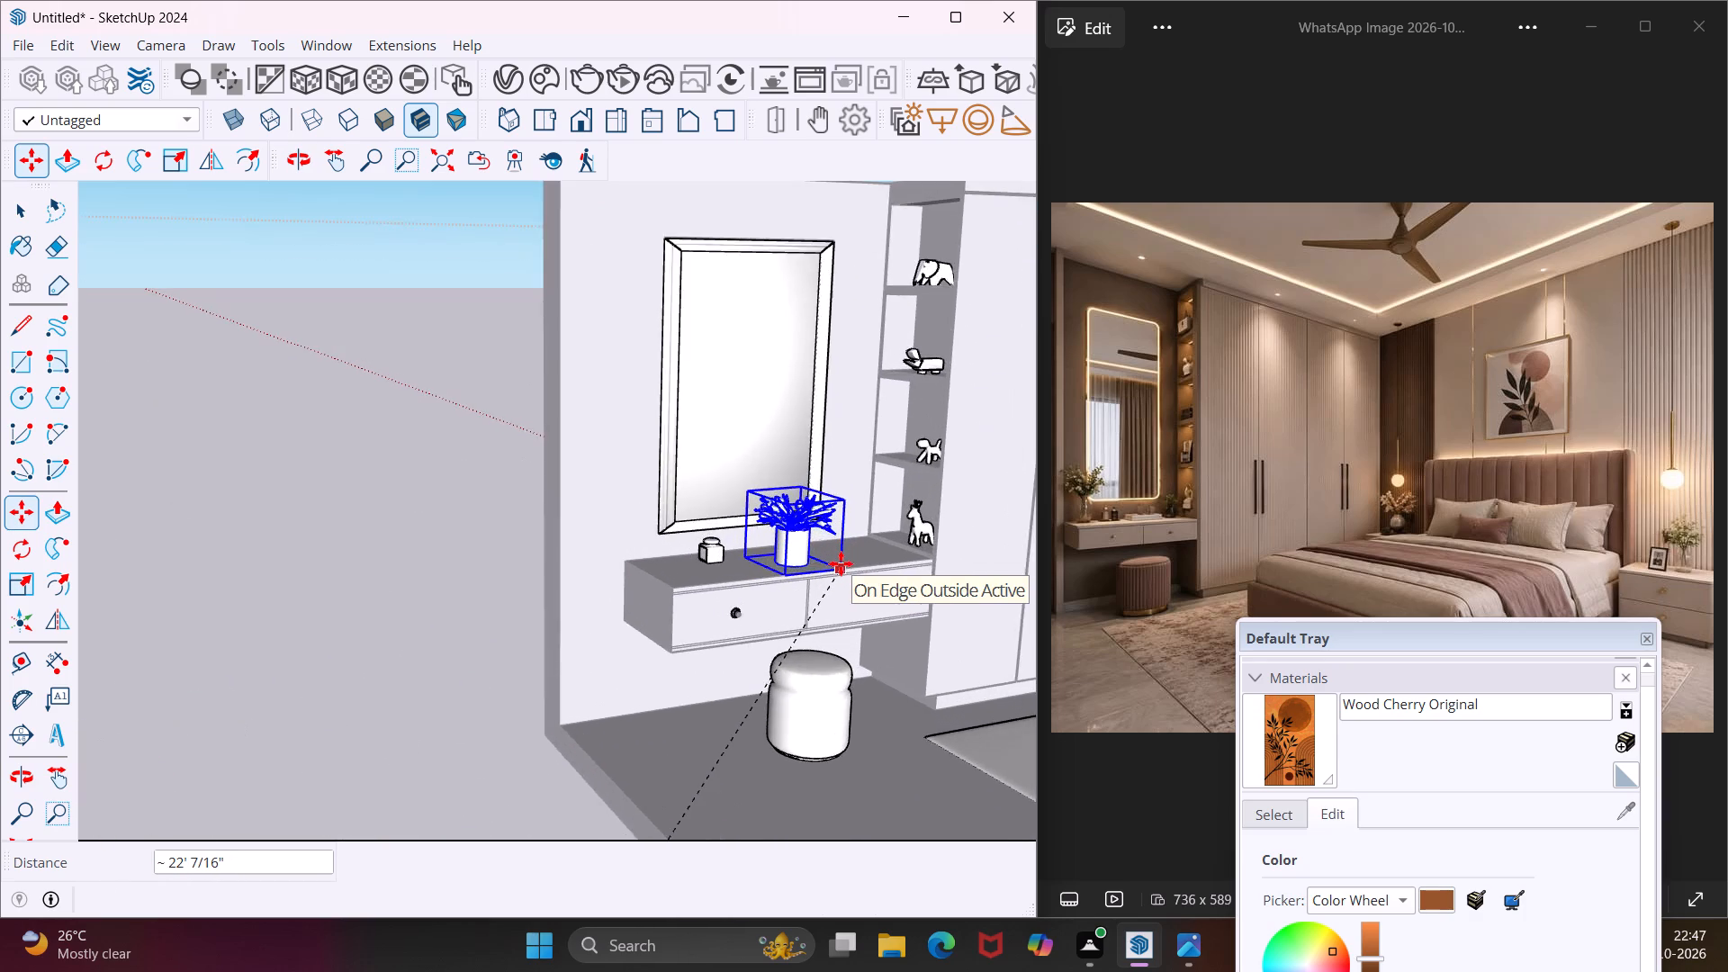
pyautogui.scroll(4, 841, 563)
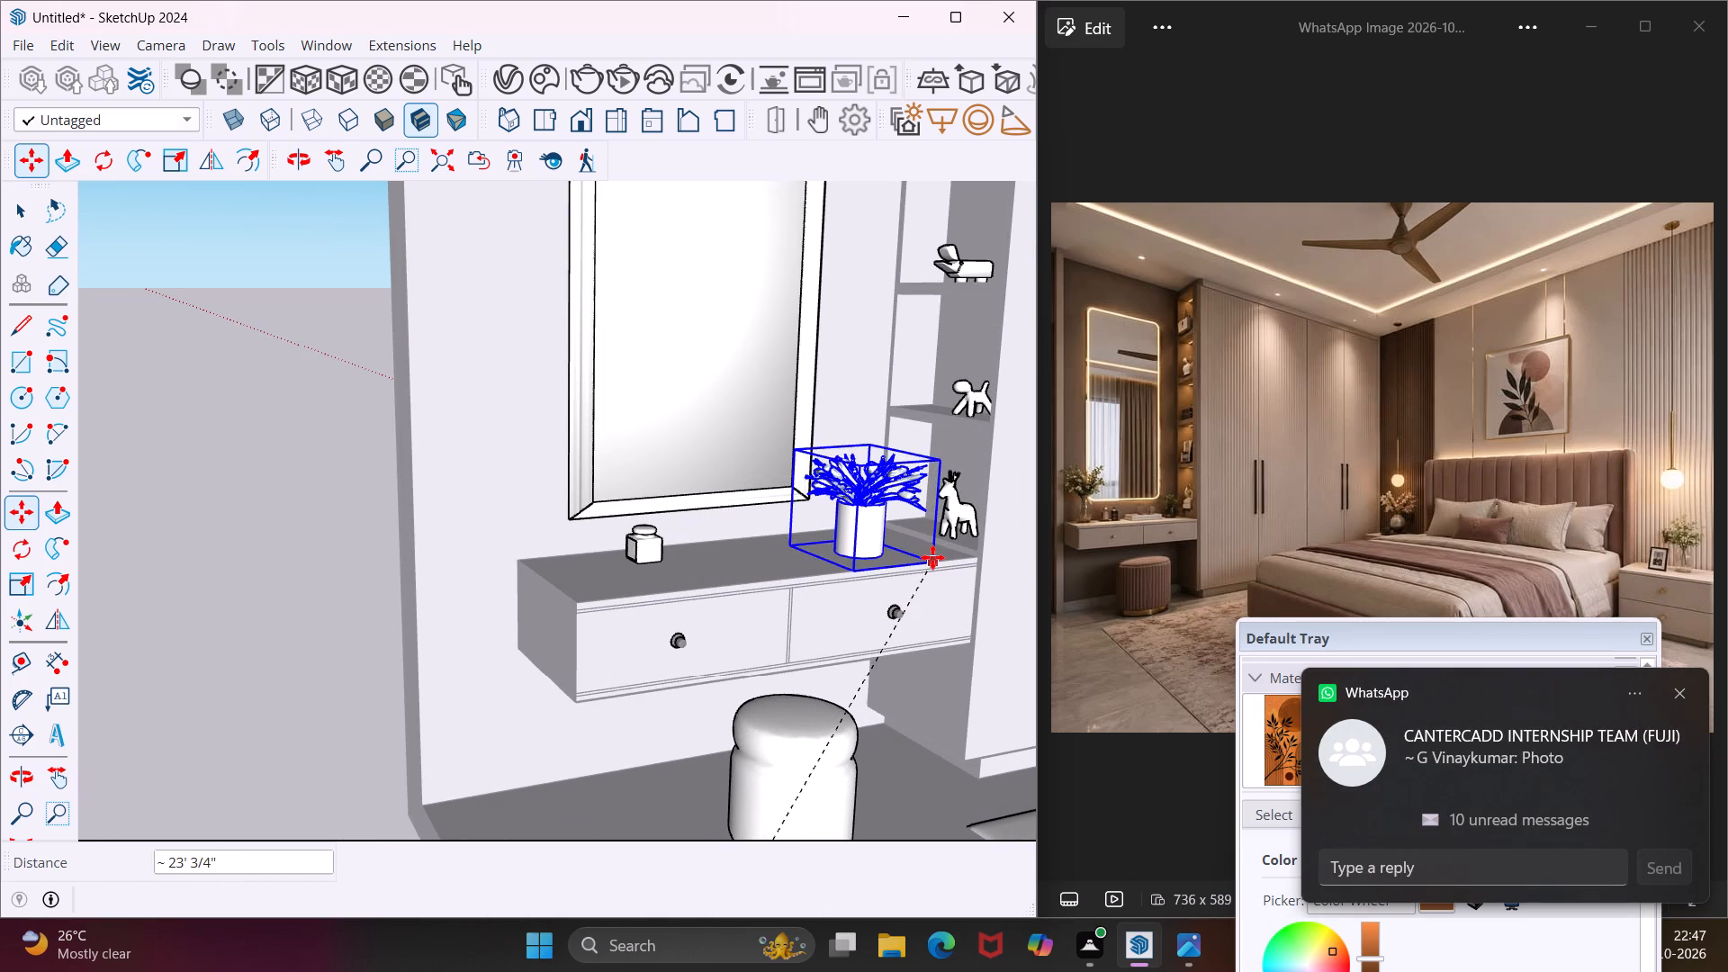
pyautogui.click(933, 556)
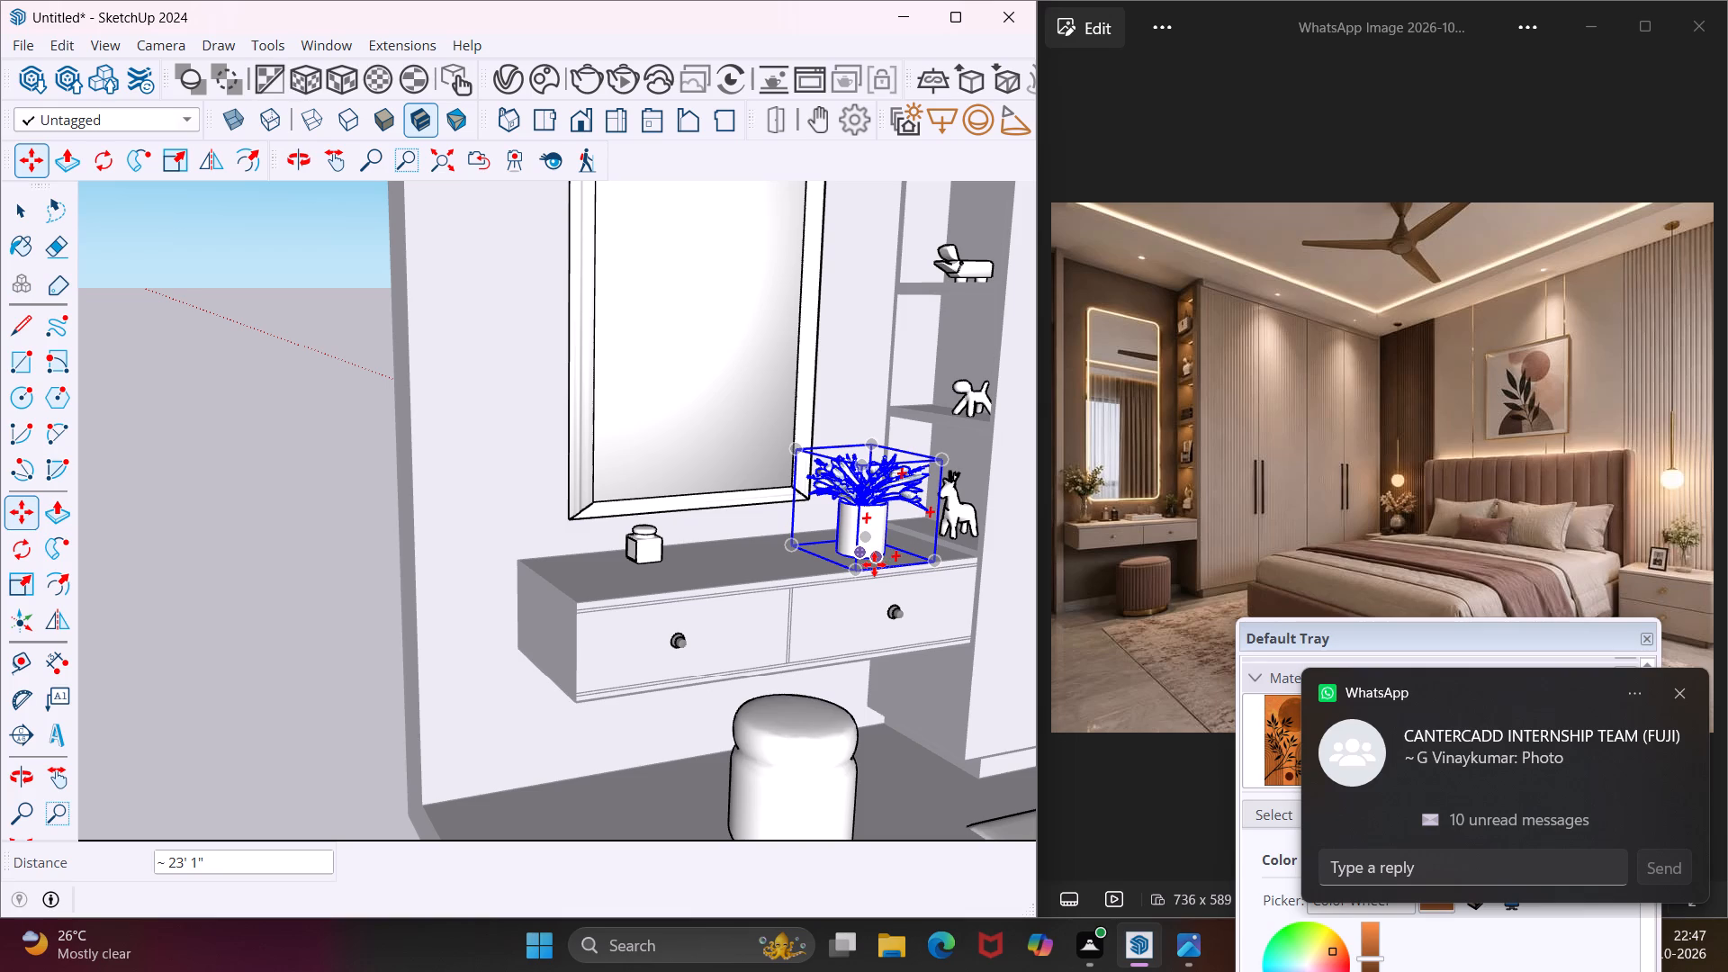
# Copy the potted plant from the vanity onto the top of the nightstand beside the vertically slatted wall.
pyautogui.click(874, 564)
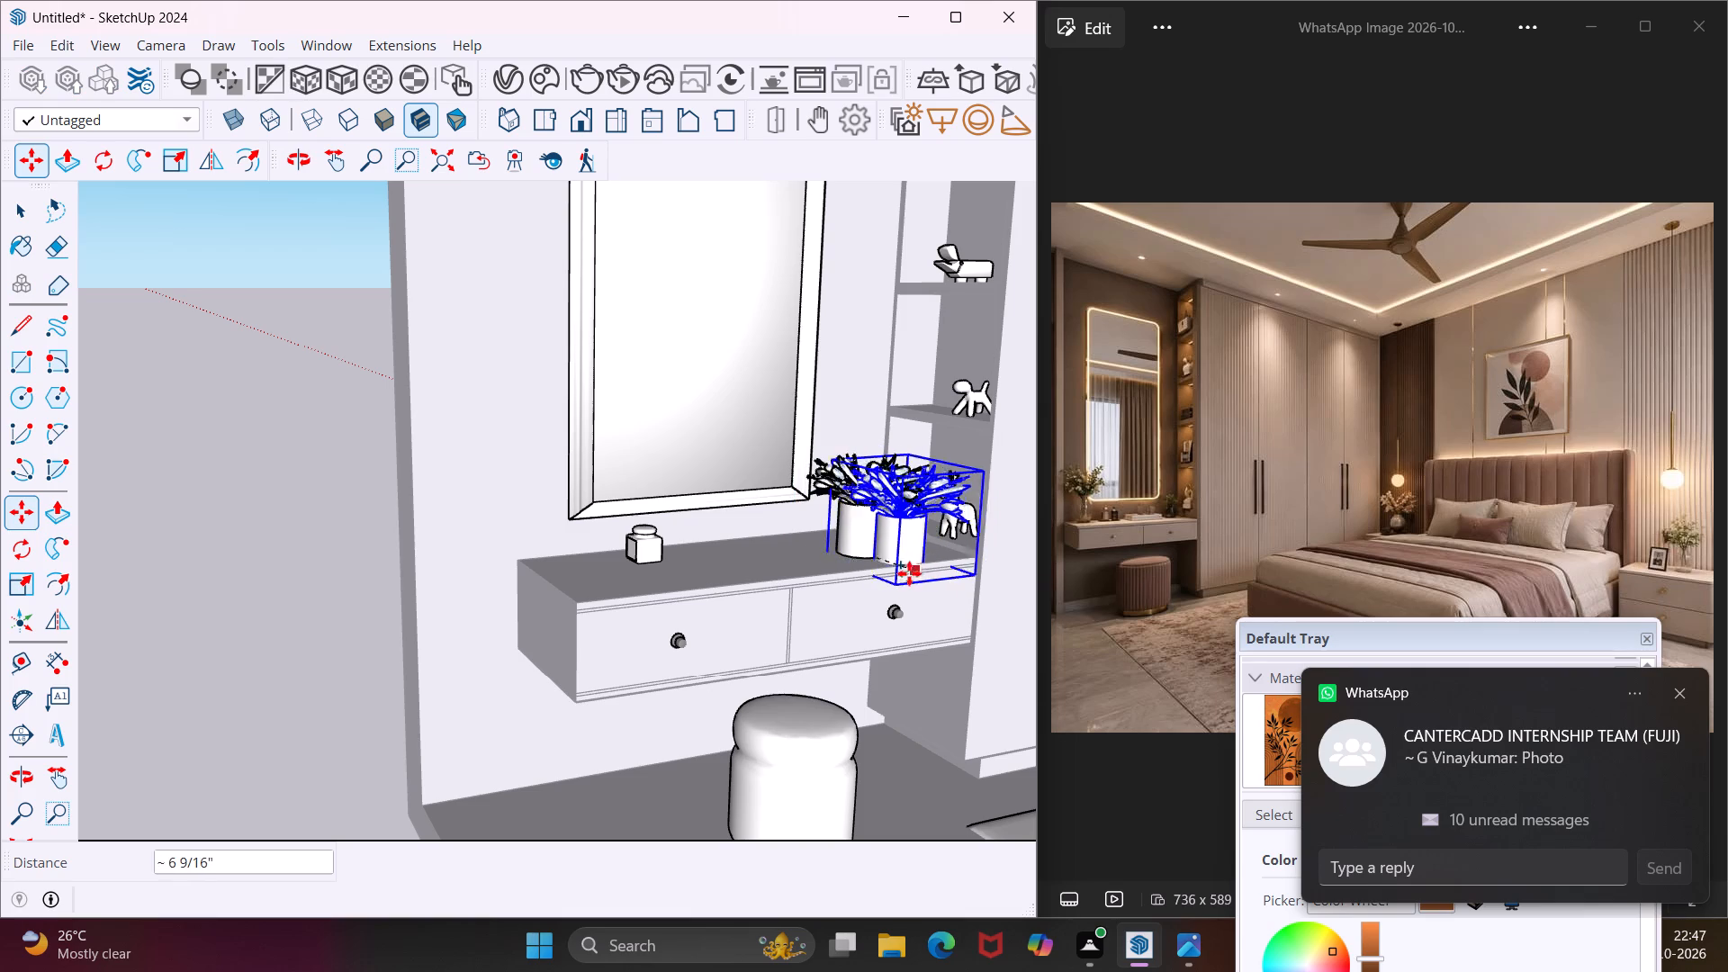
pyautogui.scroll(-15, 902, 572)
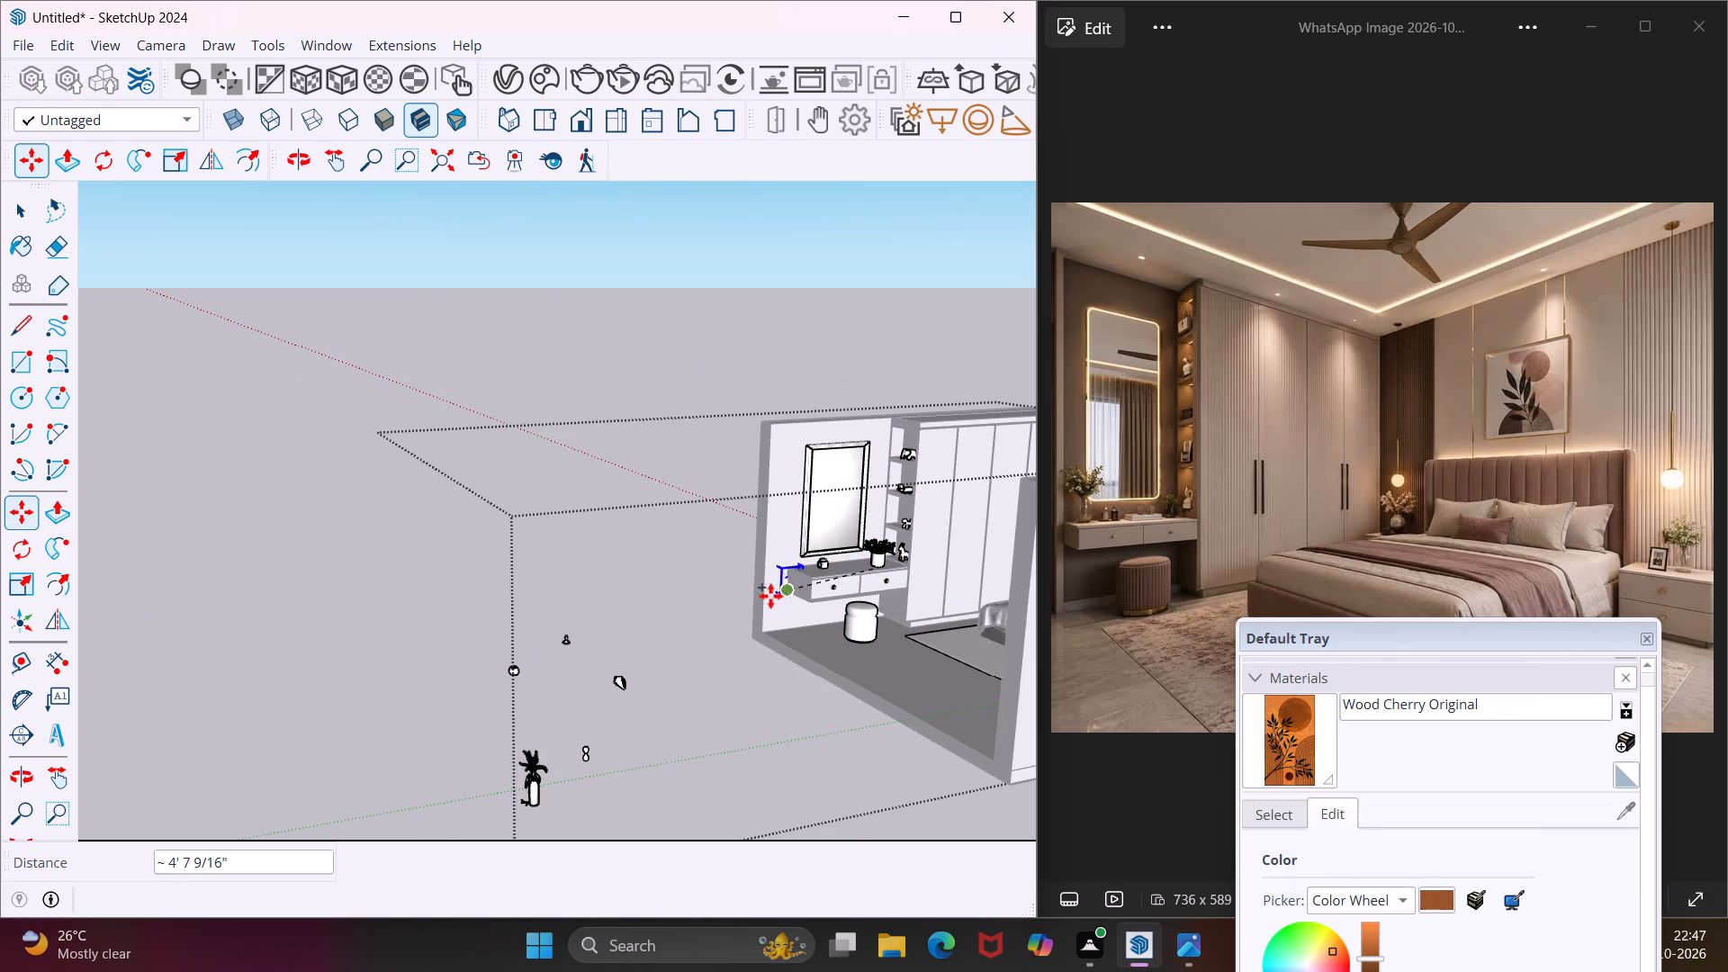
pyautogui.moveTo(767, 598); pyautogui.dragTo(1034, 644, button='middle')
pyautogui.scroll(4, 1013, 536)
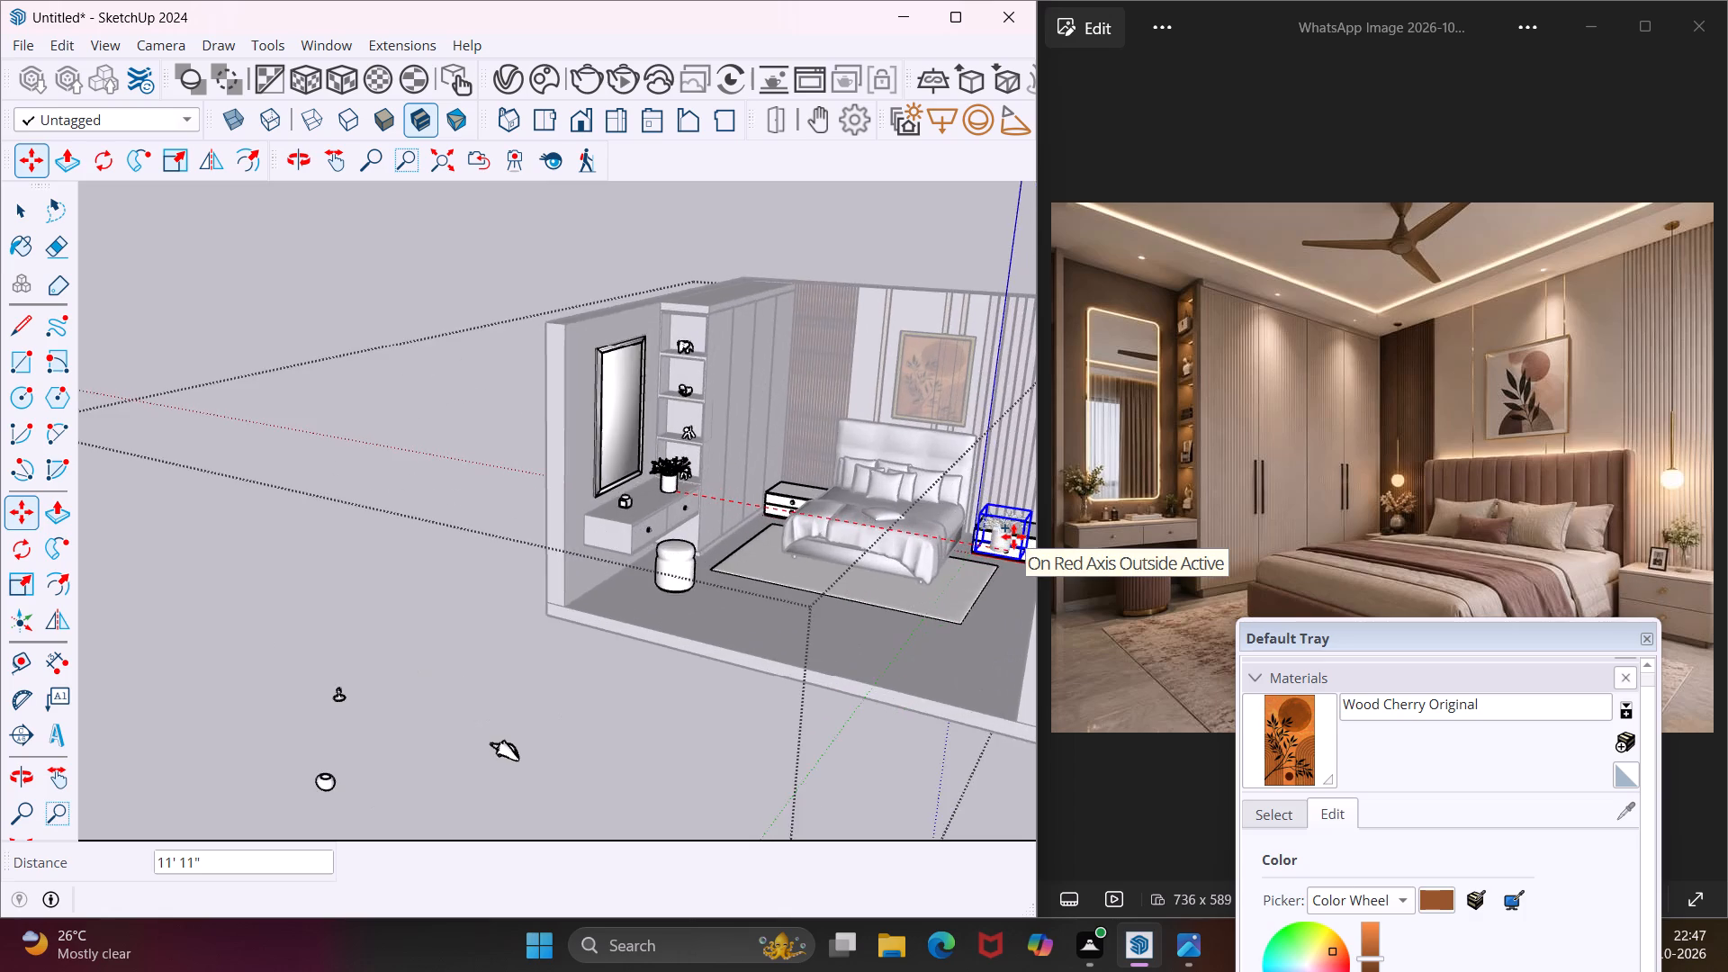
pyautogui.scroll(9, 1013, 536)
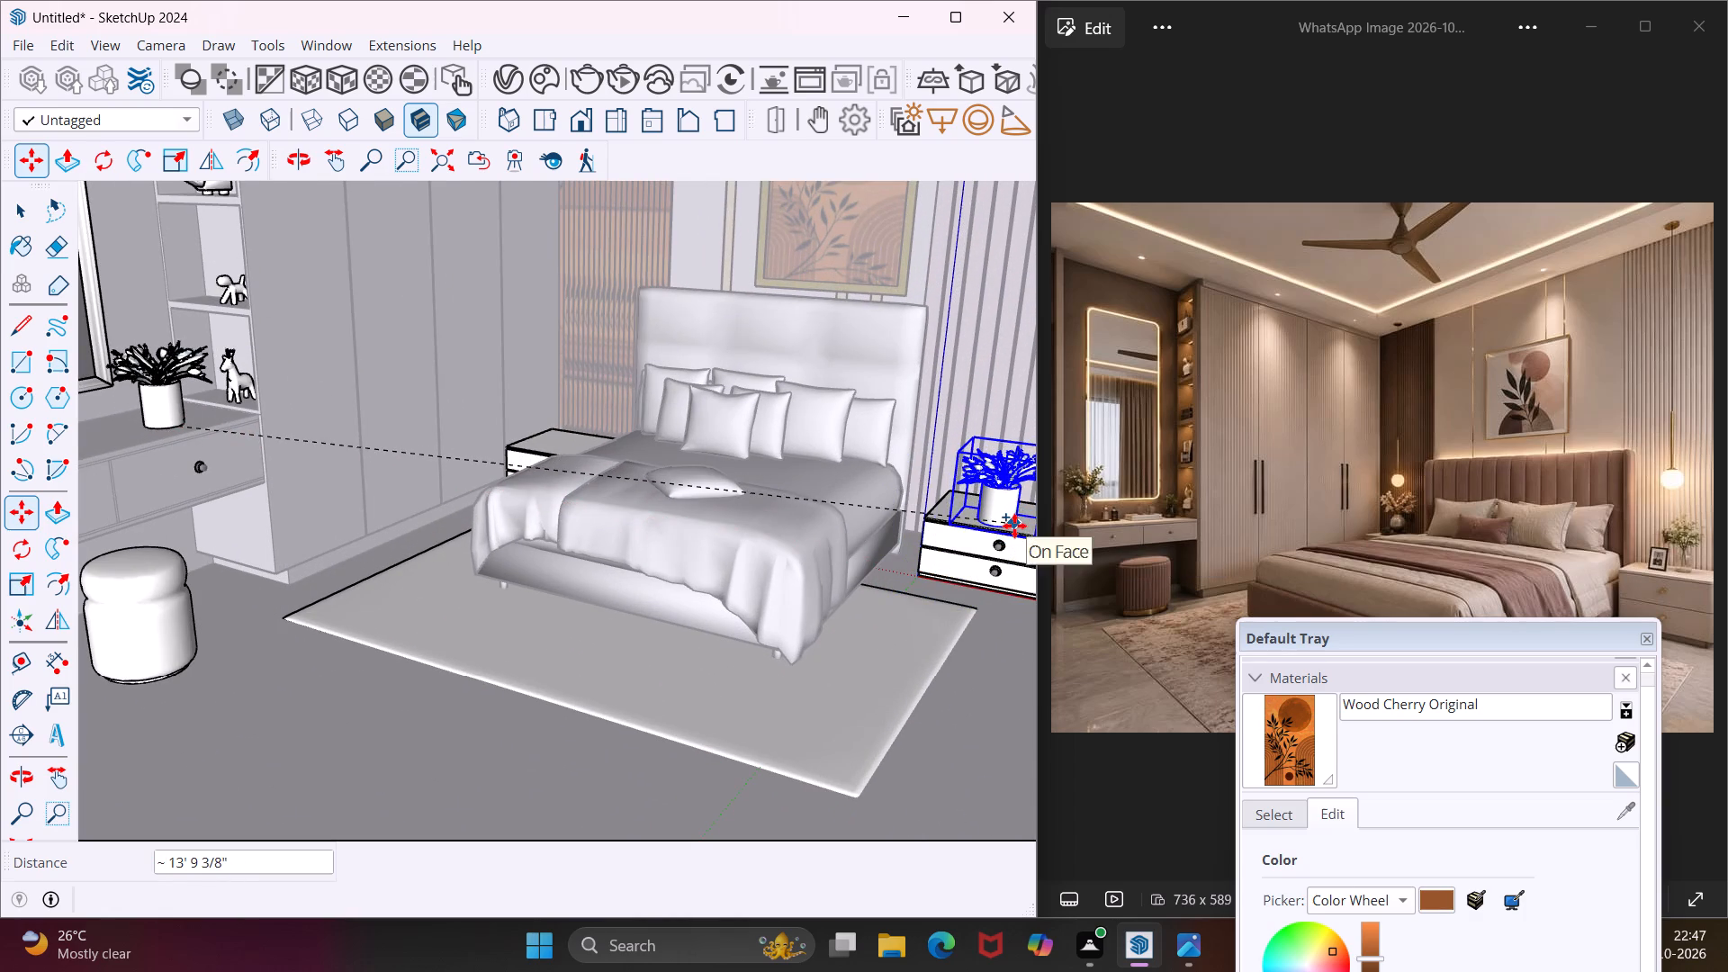
pyautogui.scroll(13, 1008, 521)
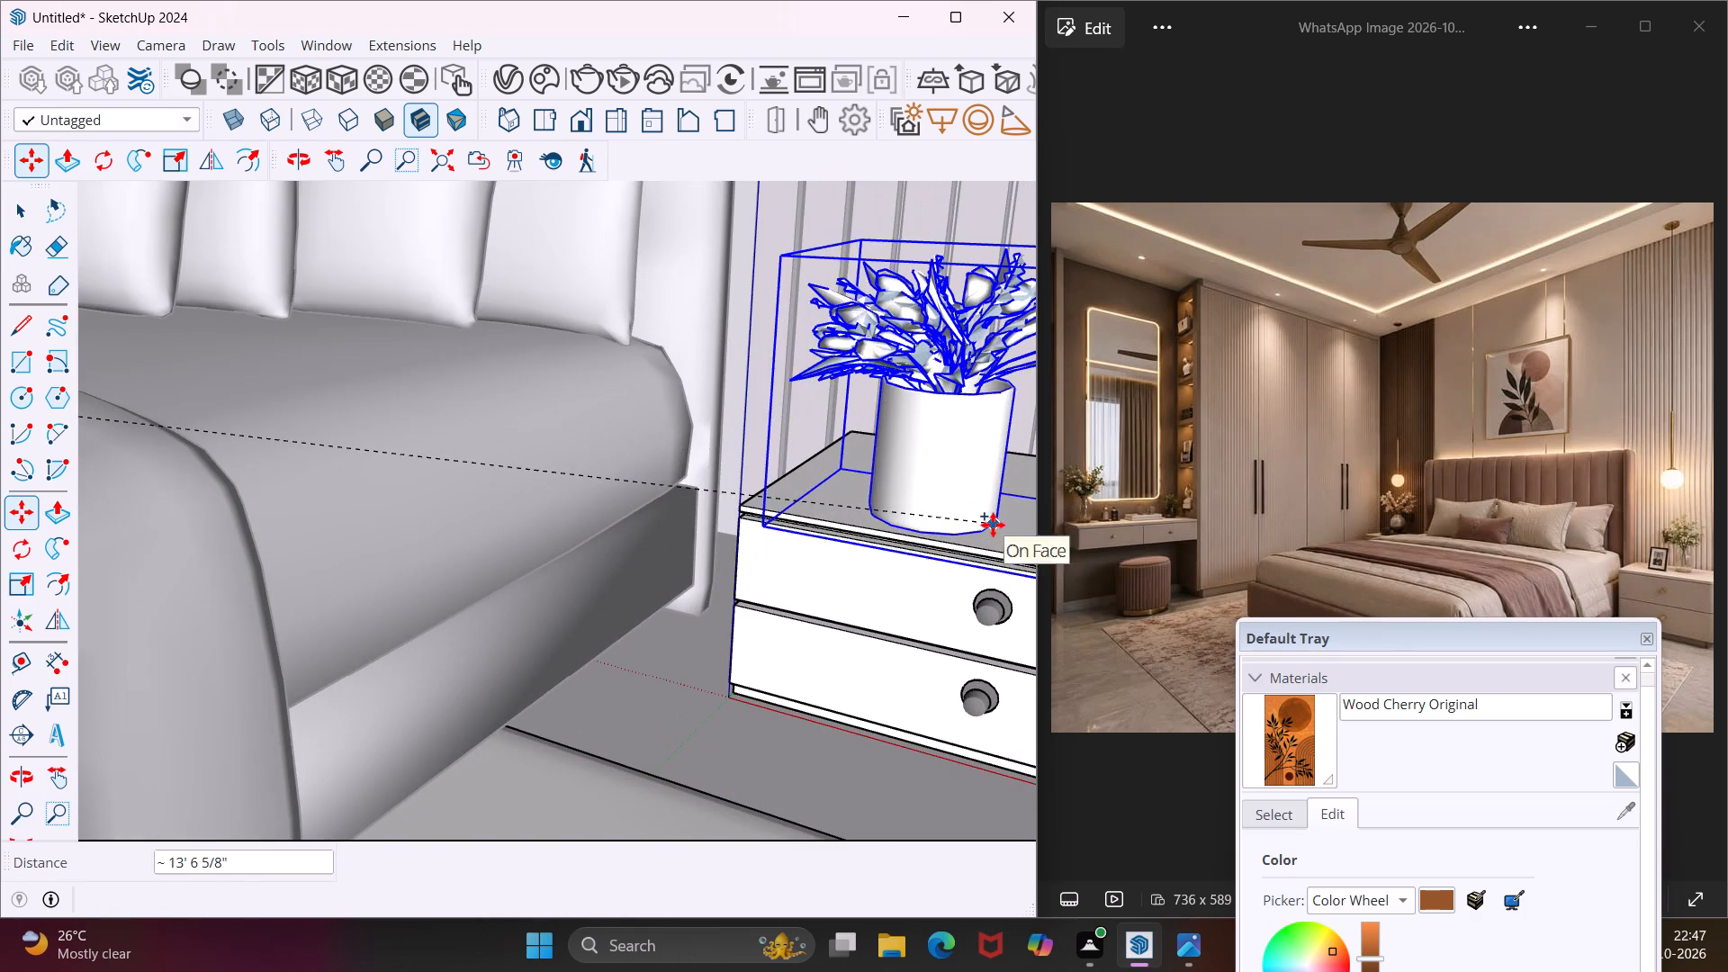
pyautogui.click(1001, 508)
# Move the tall bottle vase with stems about 31' 2 13/16" from outside the room onto the nightstand beside the wardrobe.
pyautogui.scroll(-7, 904, 492)
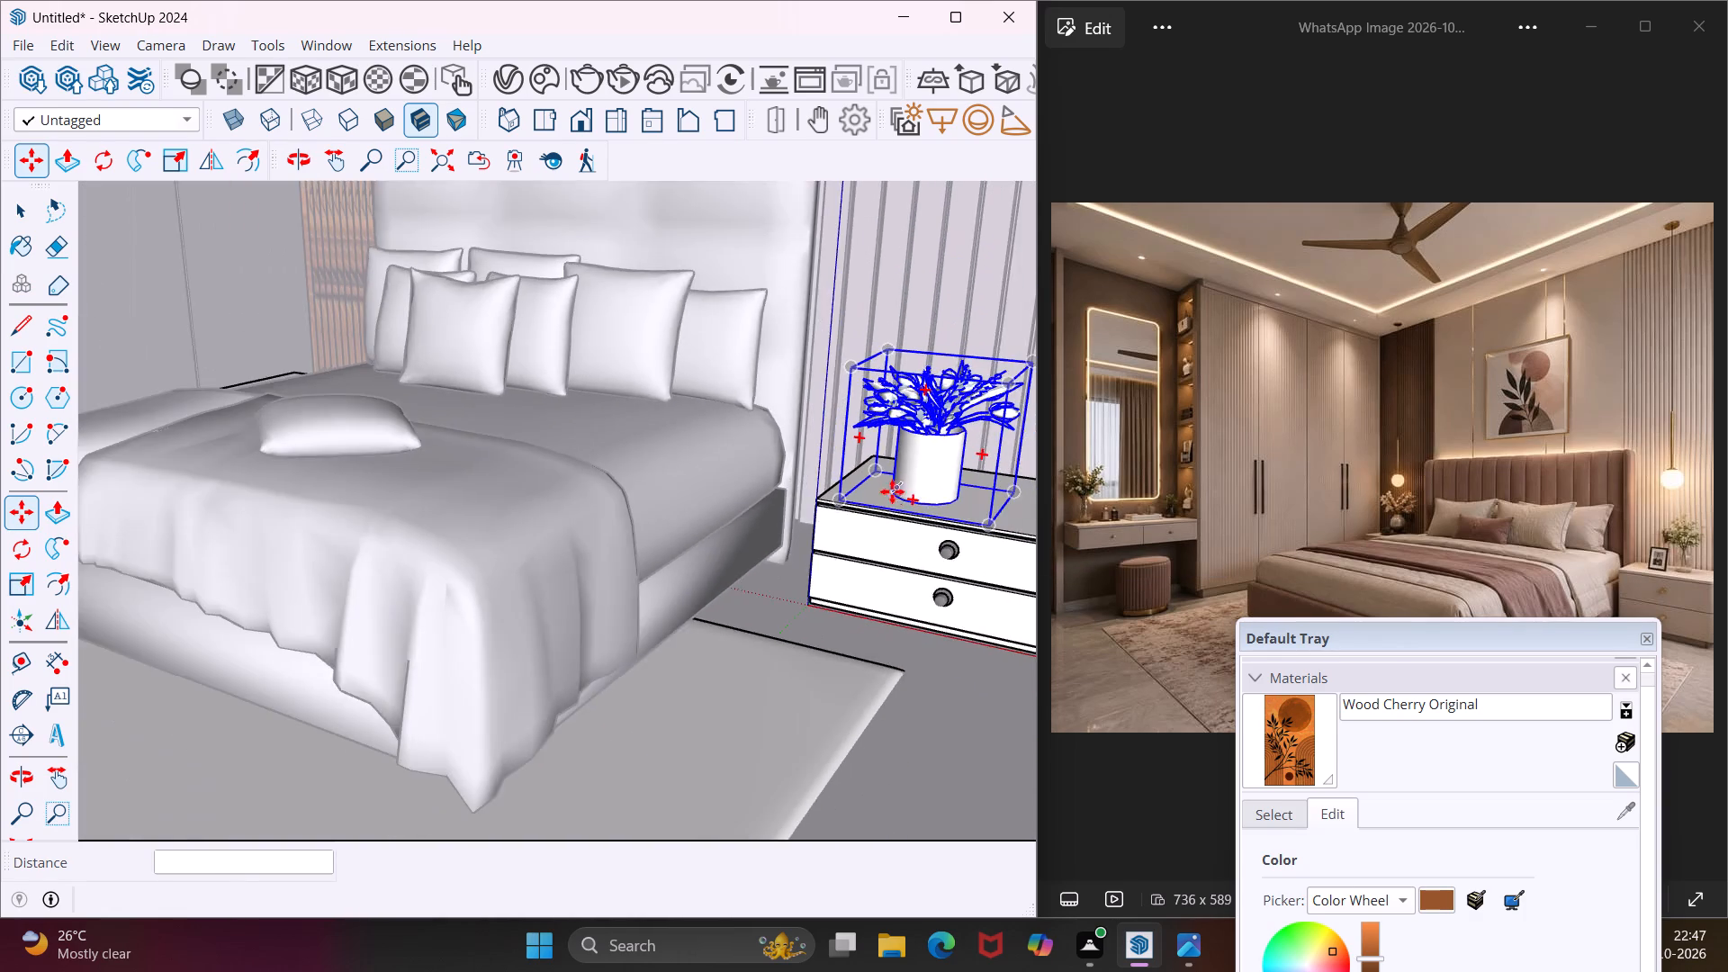
pyautogui.scroll(-12, 892, 491)
pyautogui.scroll(-5, 766, 550)
pyautogui.scroll(-11, 602, 594)
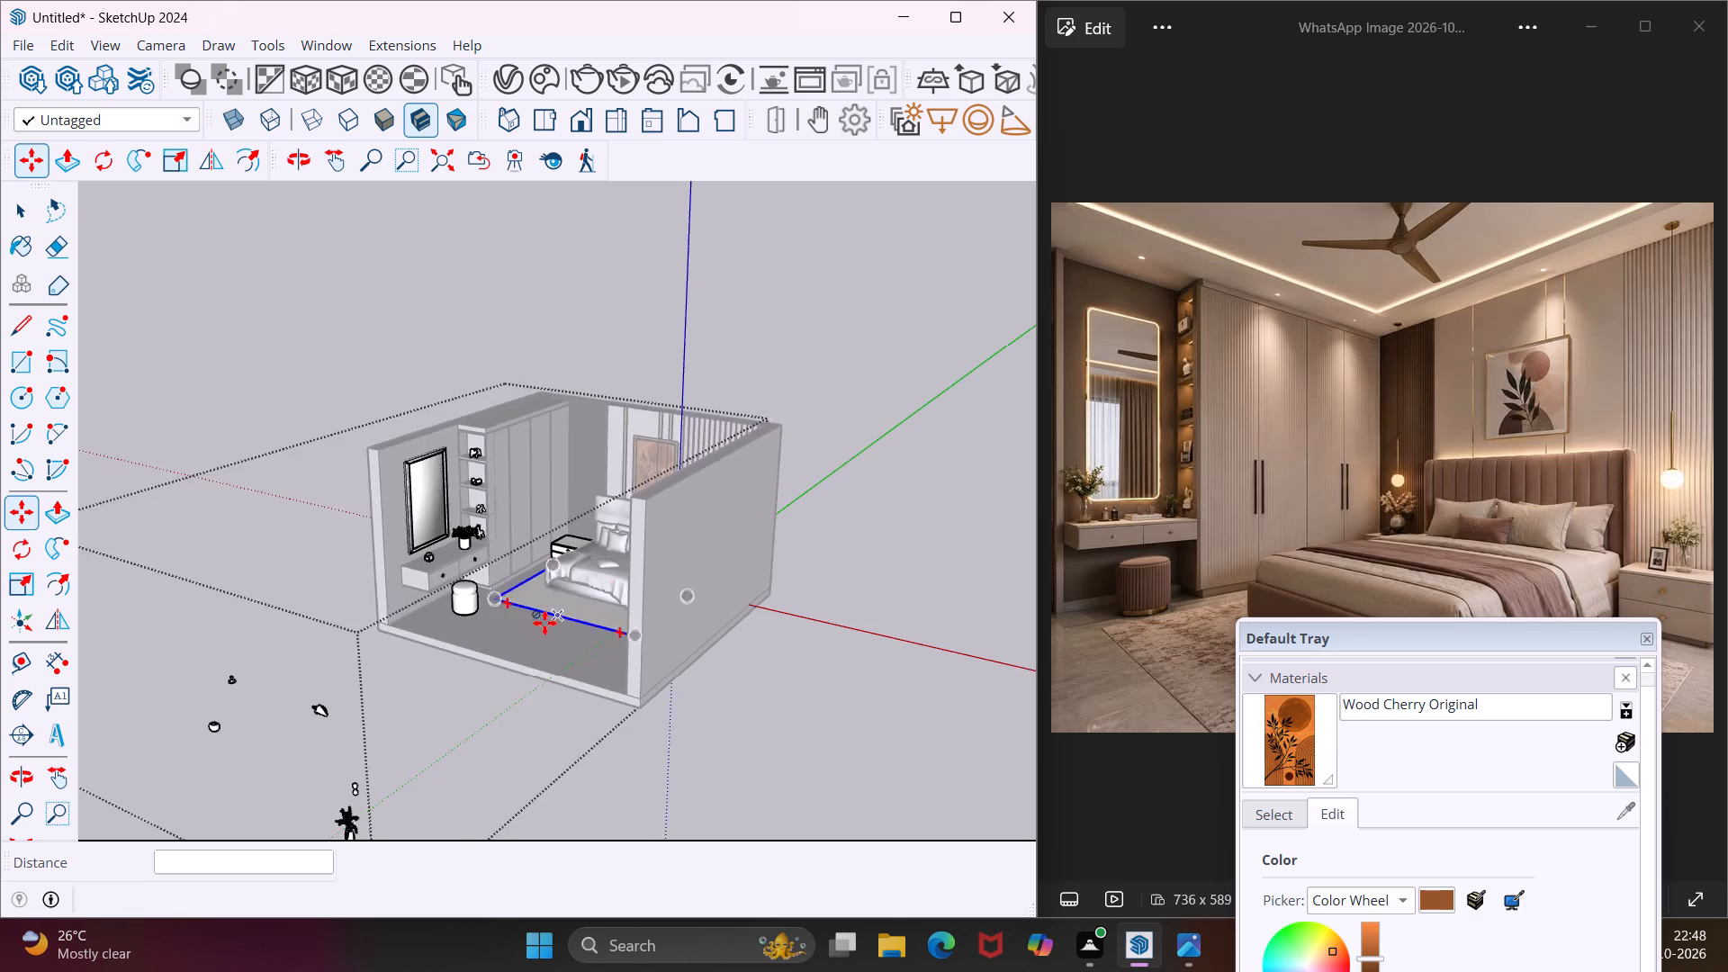
pyautogui.scroll(-4, 544, 623)
pyautogui.scroll(15, 430, 763)
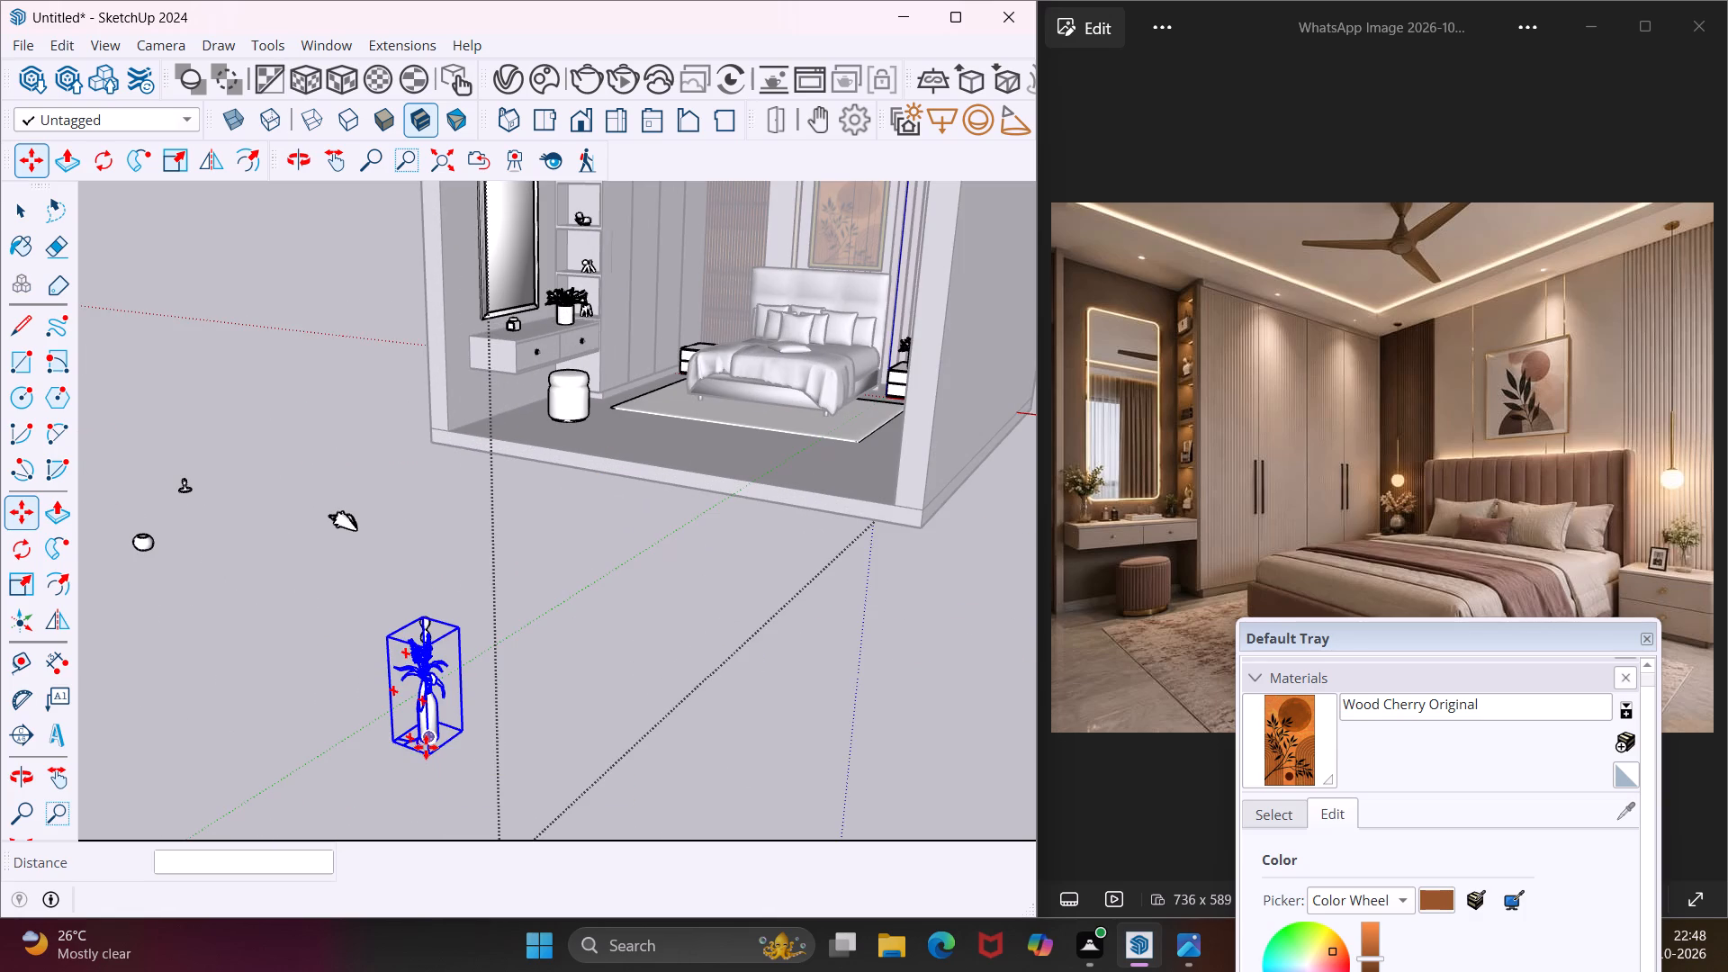
pyautogui.click(425, 760)
pyautogui.scroll(-5, 506, 631)
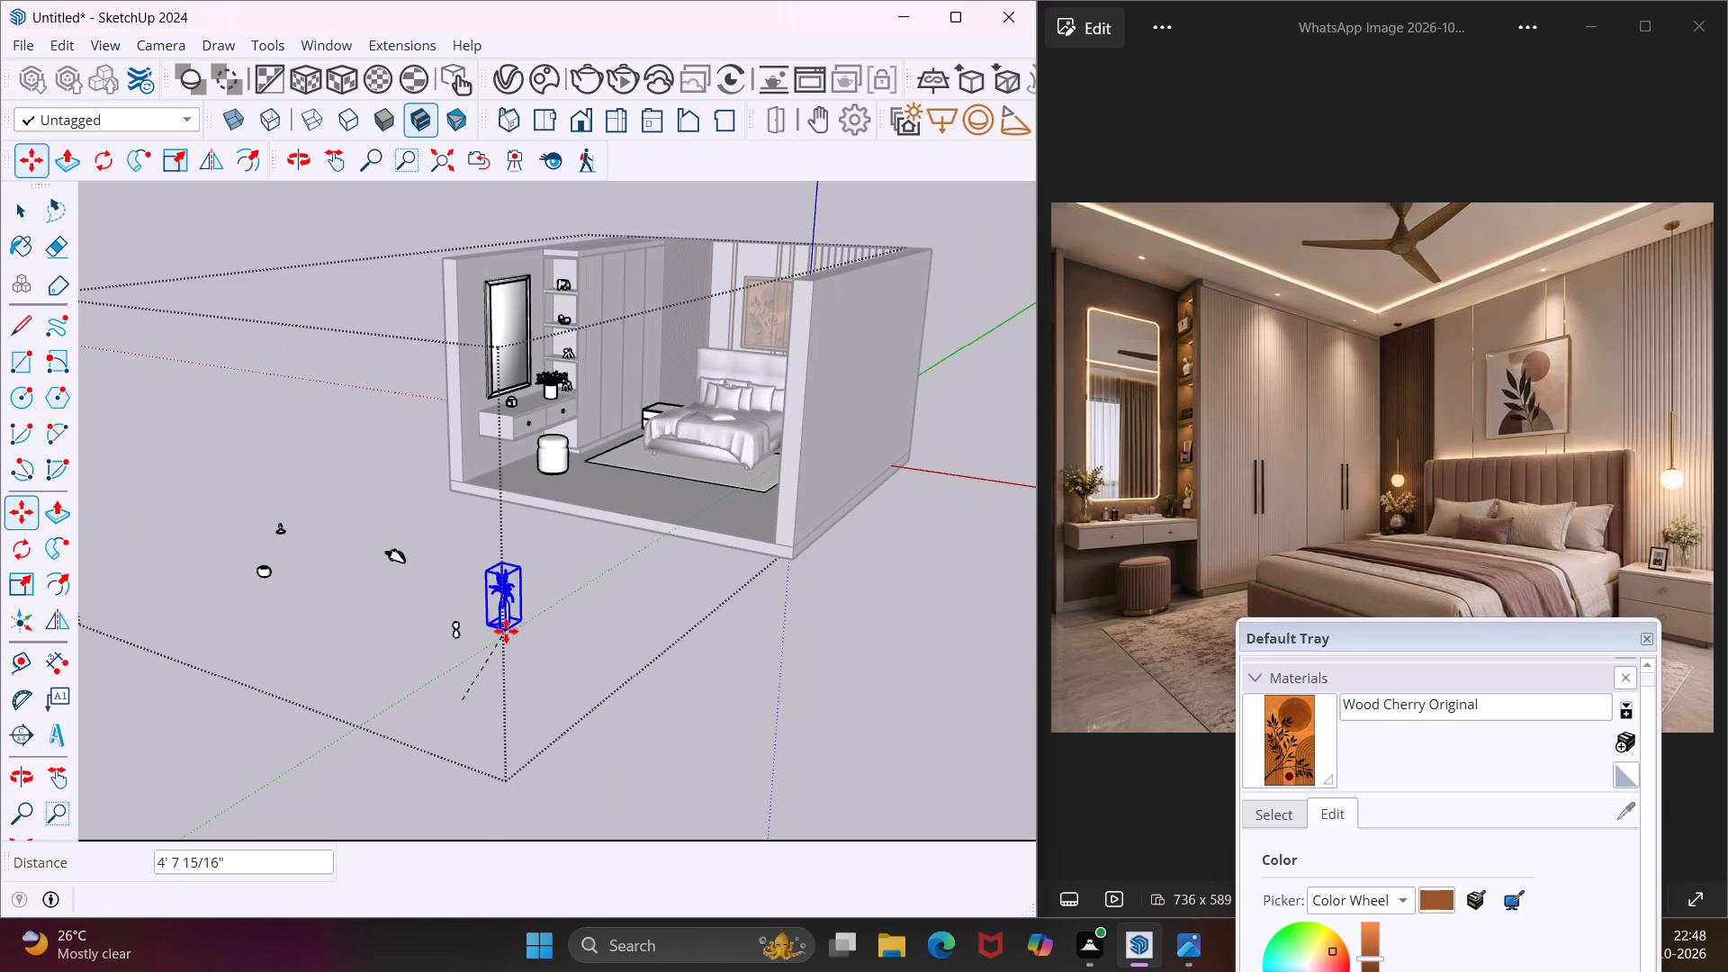
pyautogui.moveTo(508, 630); pyautogui.dragTo(708, 674, button='middle')
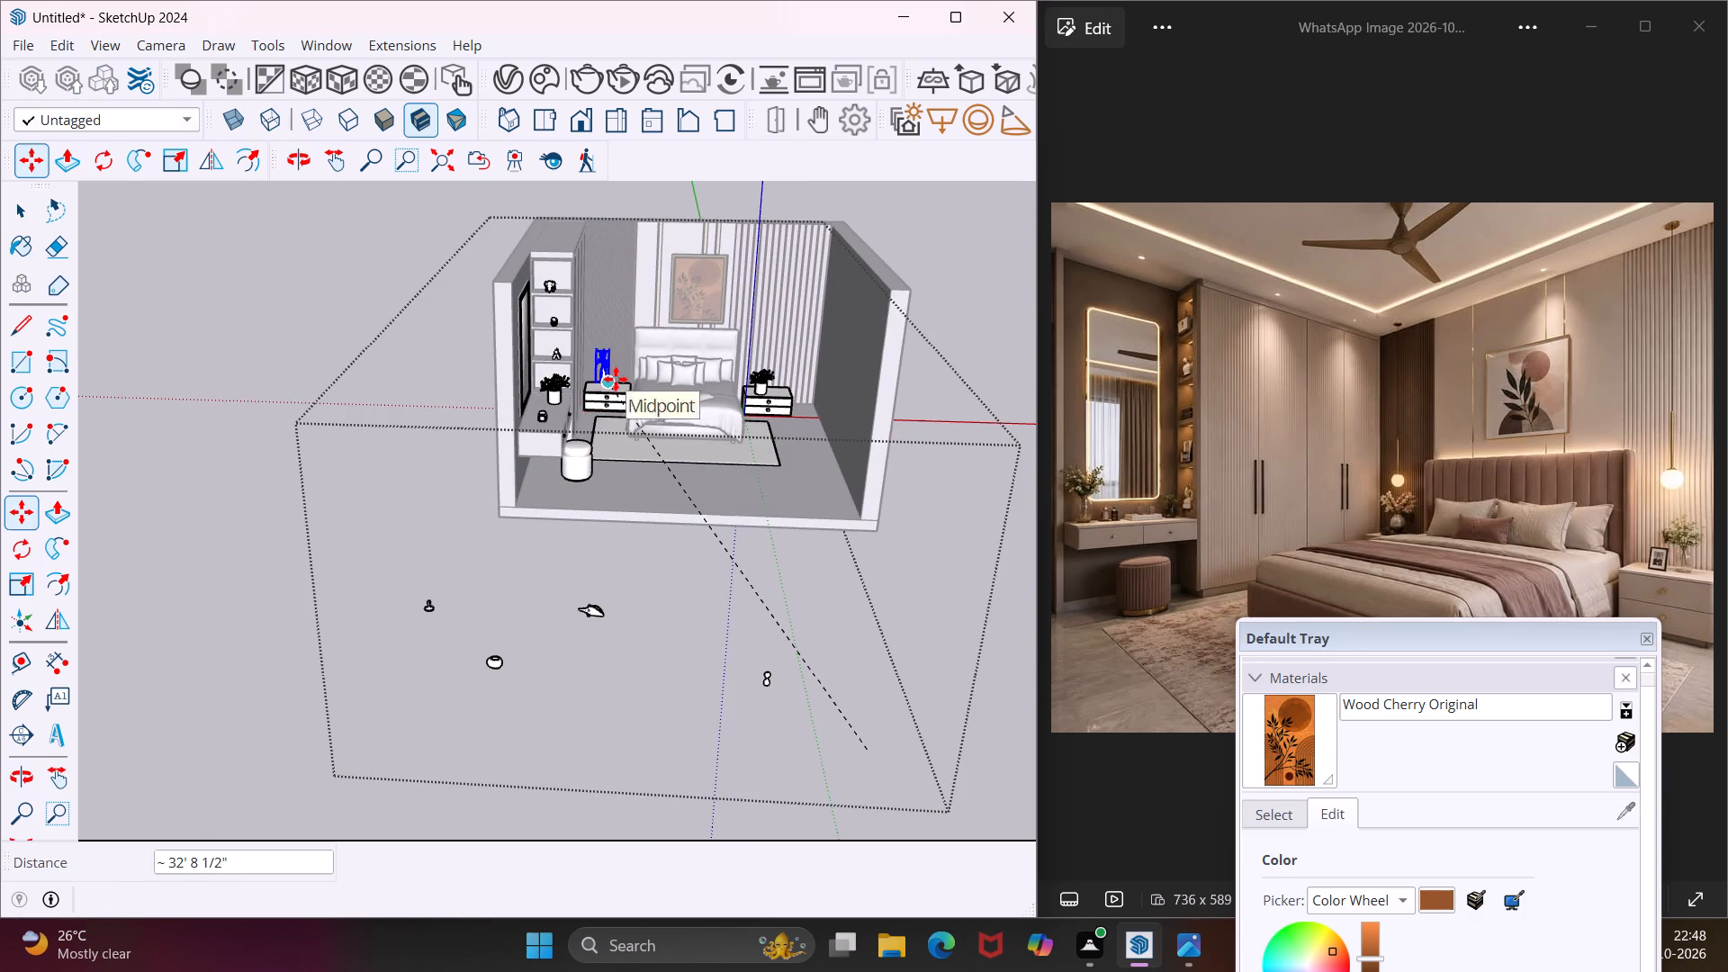
pyautogui.scroll(19, 616, 379)
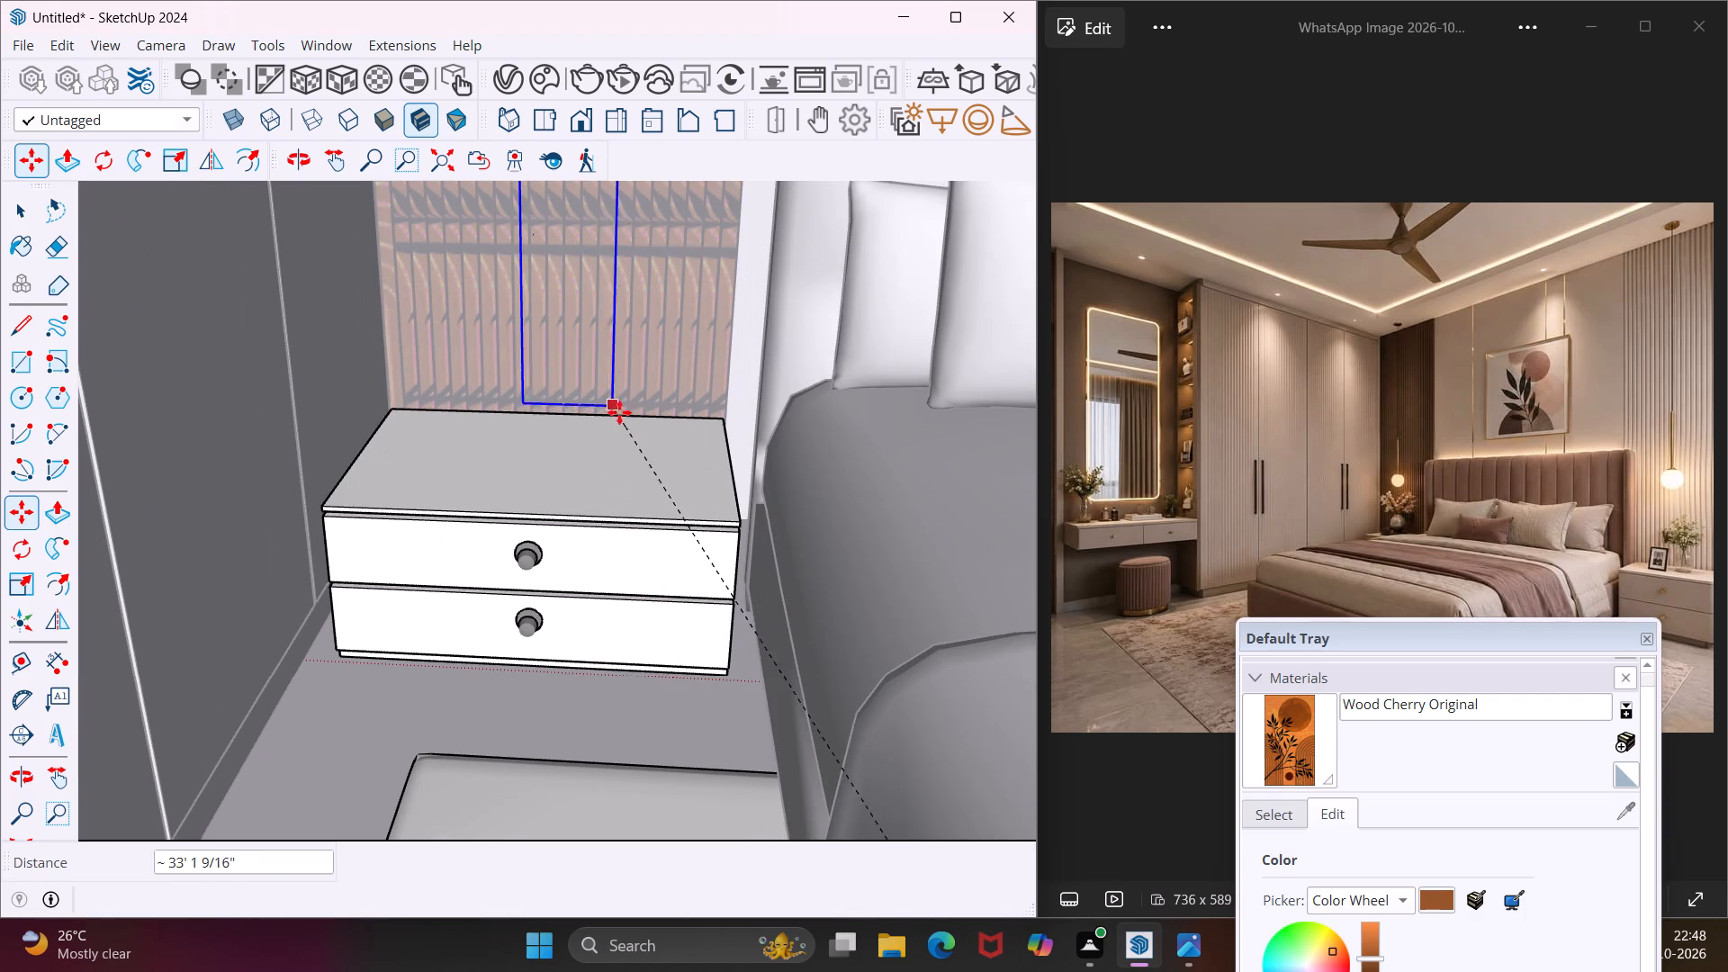
pyautogui.click(592, 491)
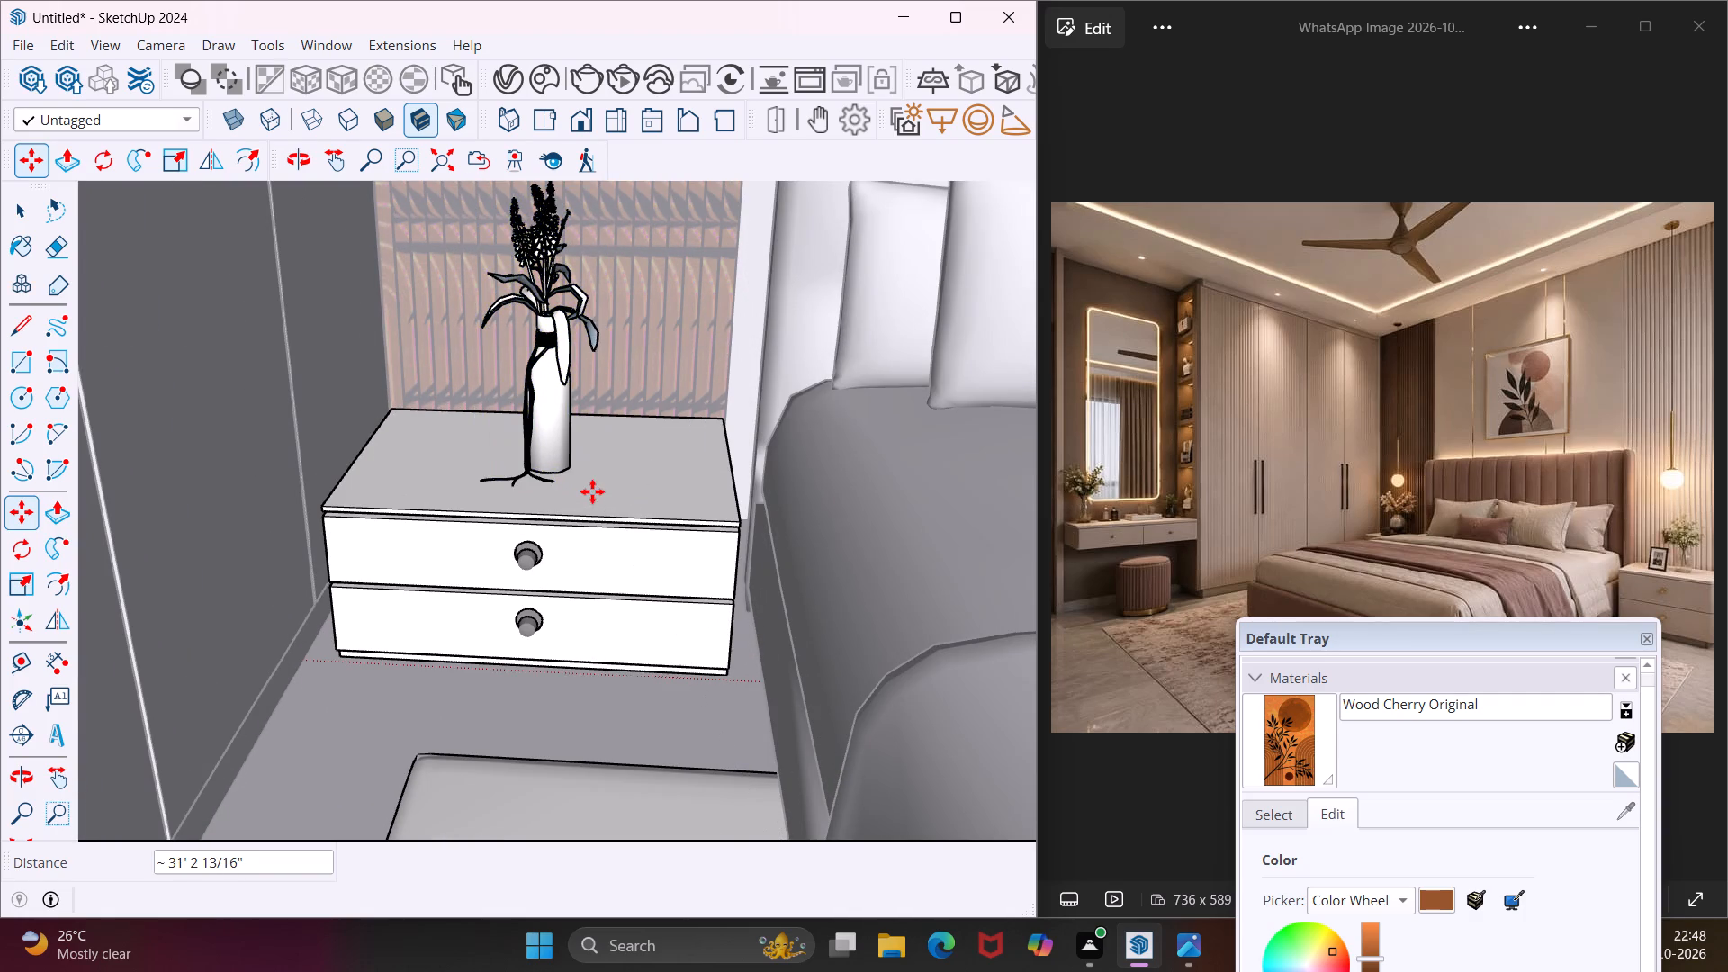
# Move the round bowl about 15' from outside the room onto the vanity top next to the lidded jar.
pyautogui.scroll(-12, 552, 468)
pyautogui.scroll(-16, 535, 431)
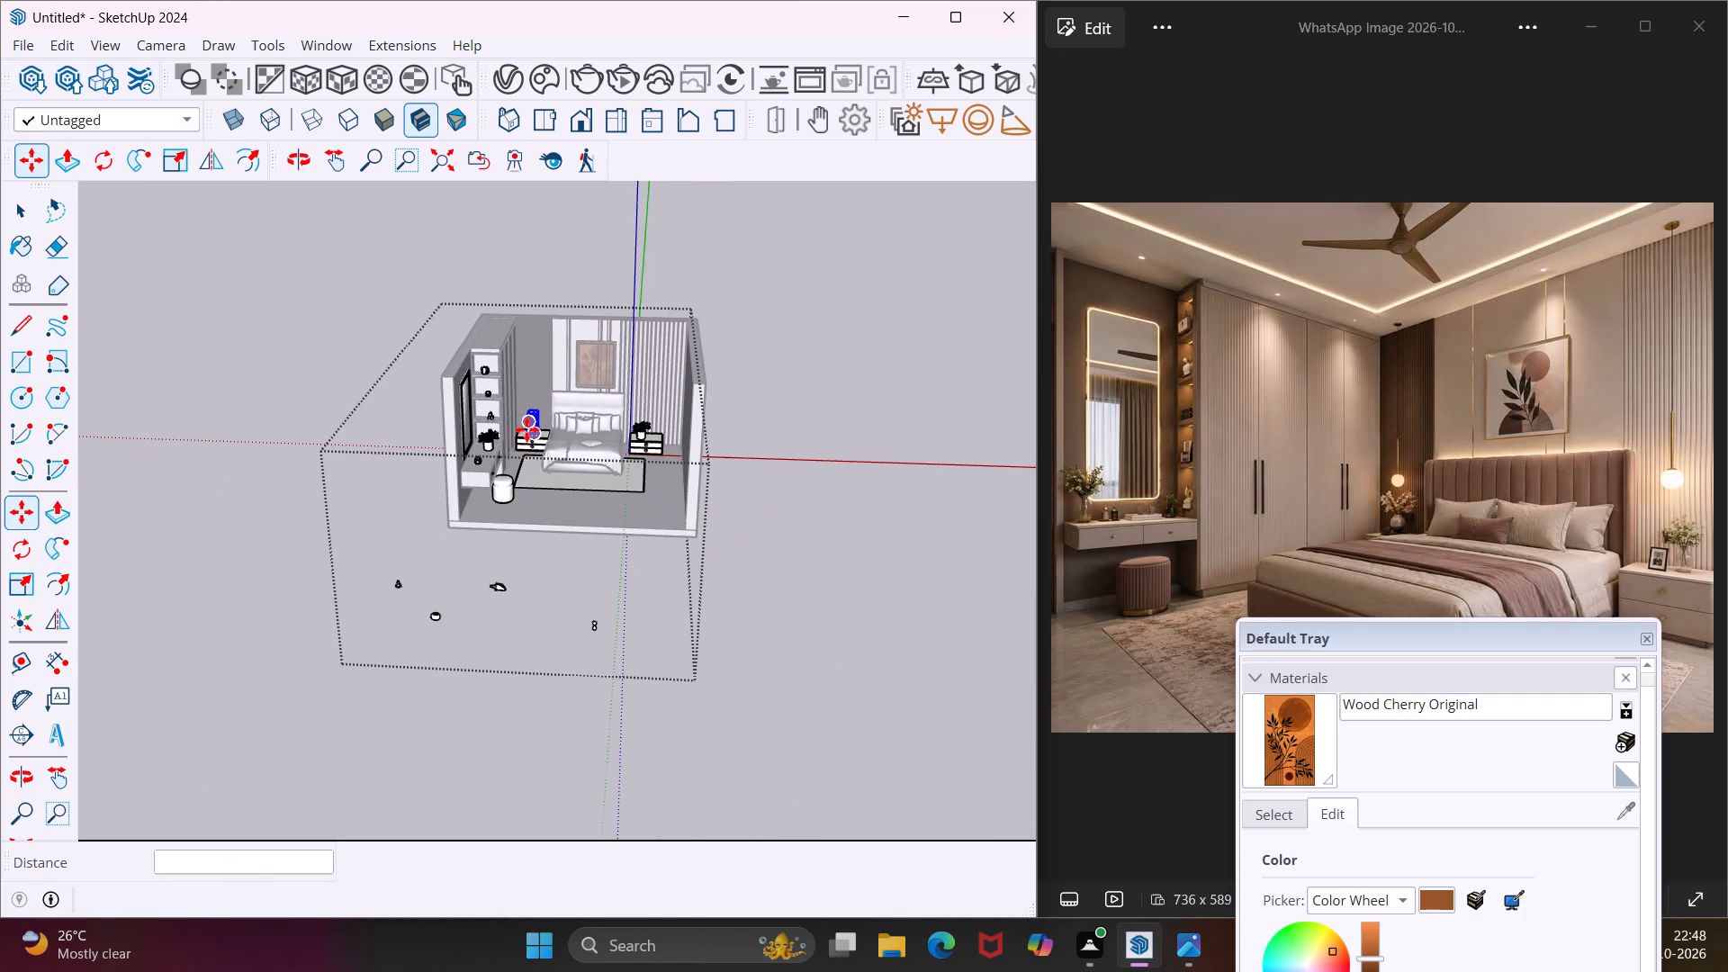
pyautogui.scroll(9, 436, 614)
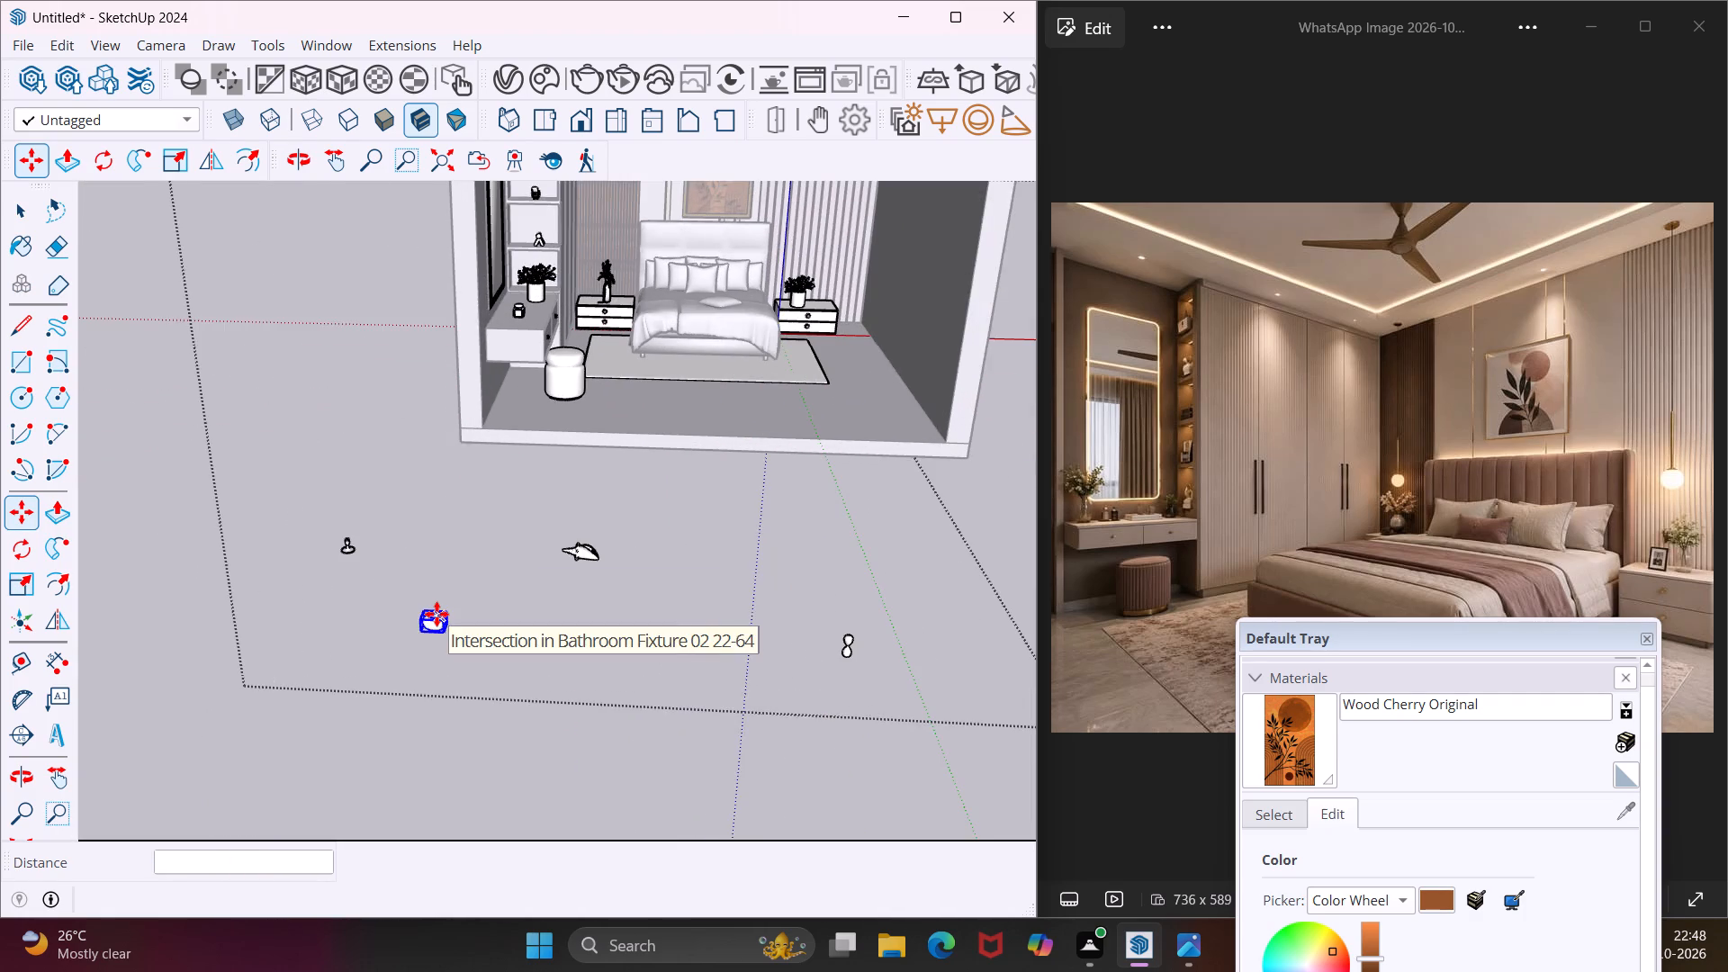
pyautogui.moveTo(436, 614); pyautogui.dragTo(347, 616, button='middle')
pyautogui.scroll(1, 436, 614)
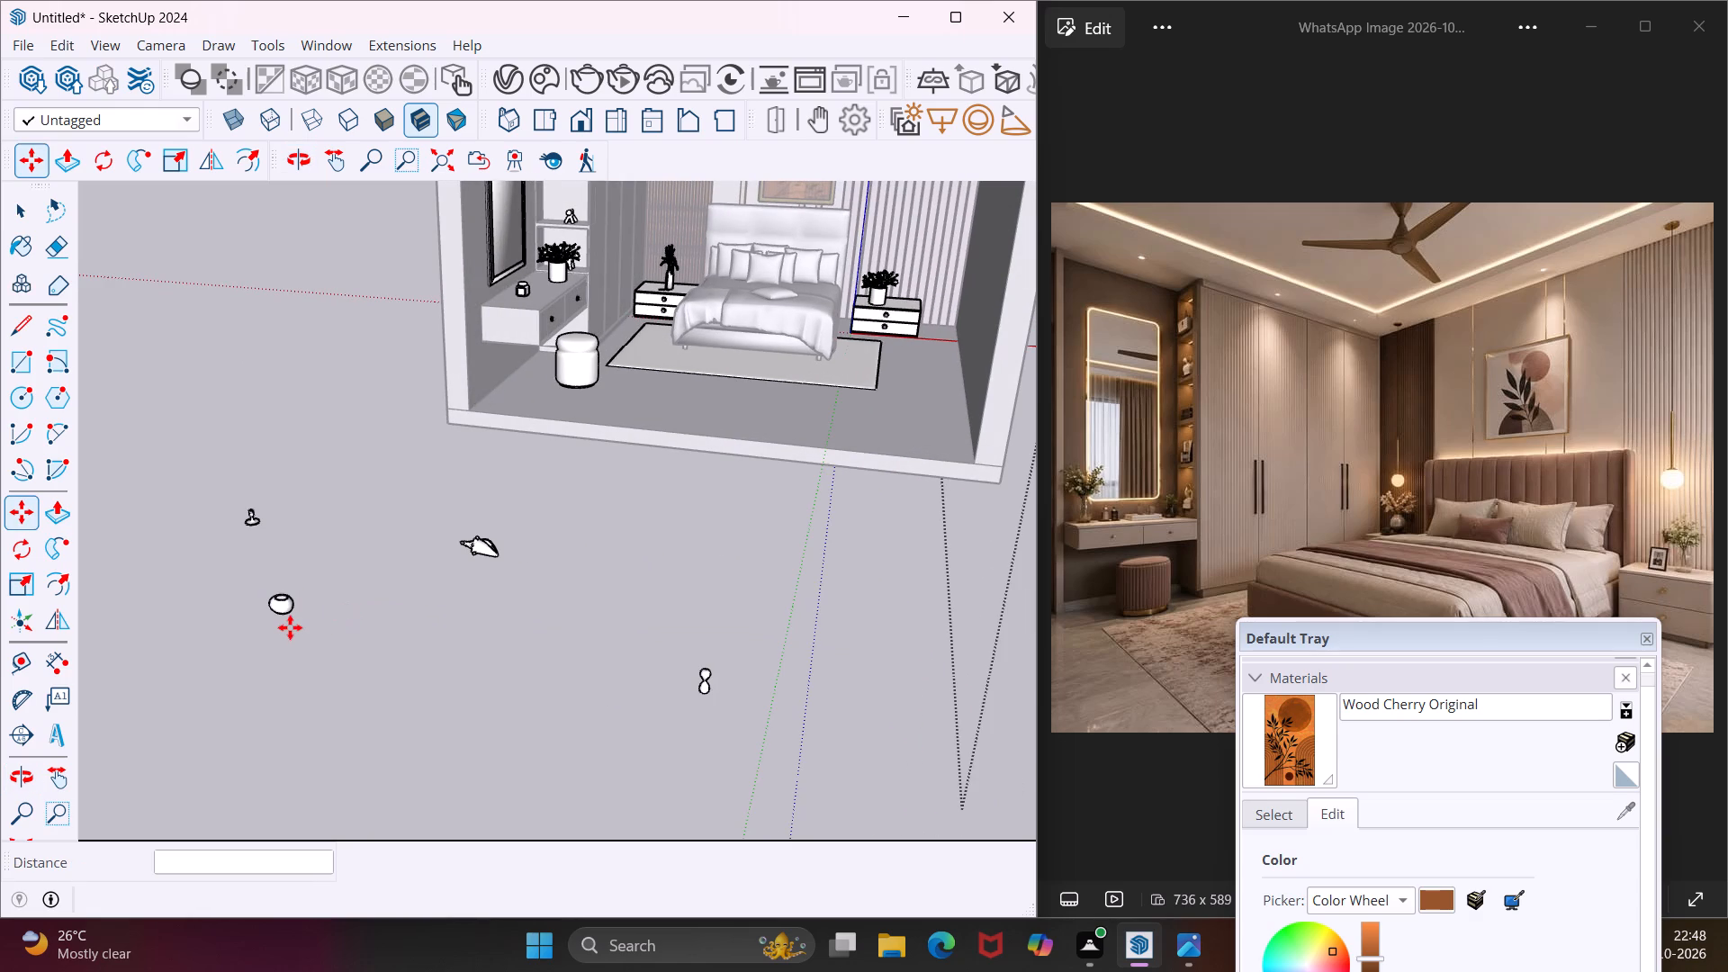
pyautogui.scroll(8, 280, 623)
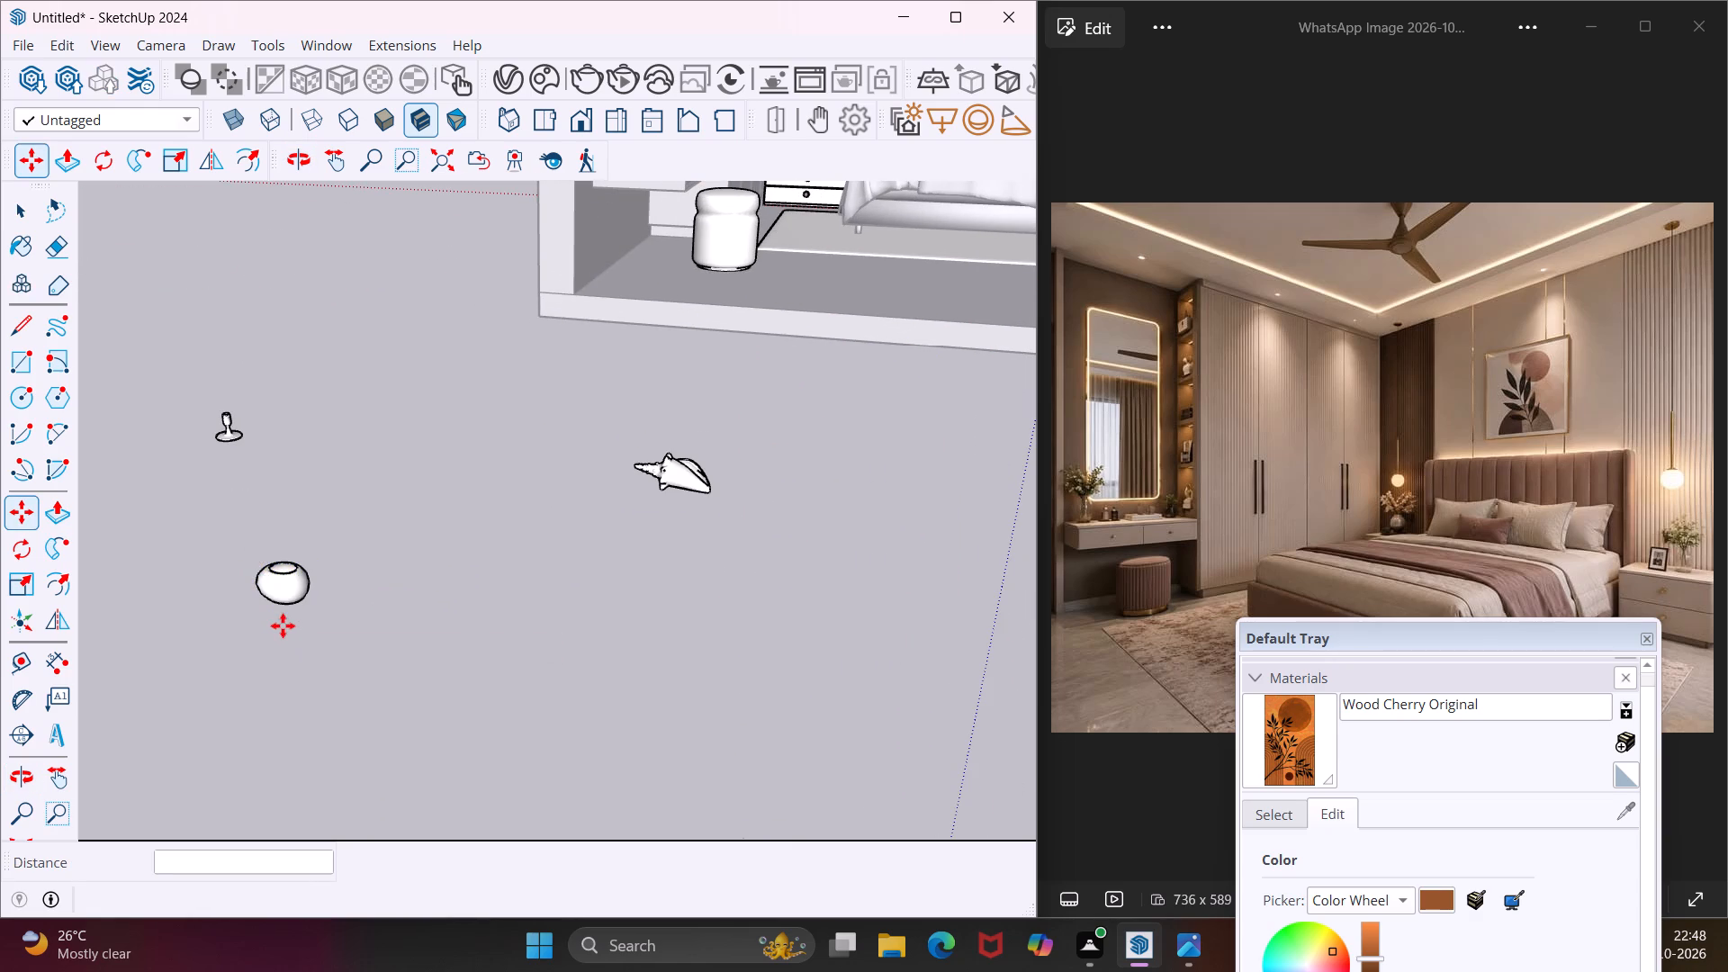
pyautogui.click(296, 605)
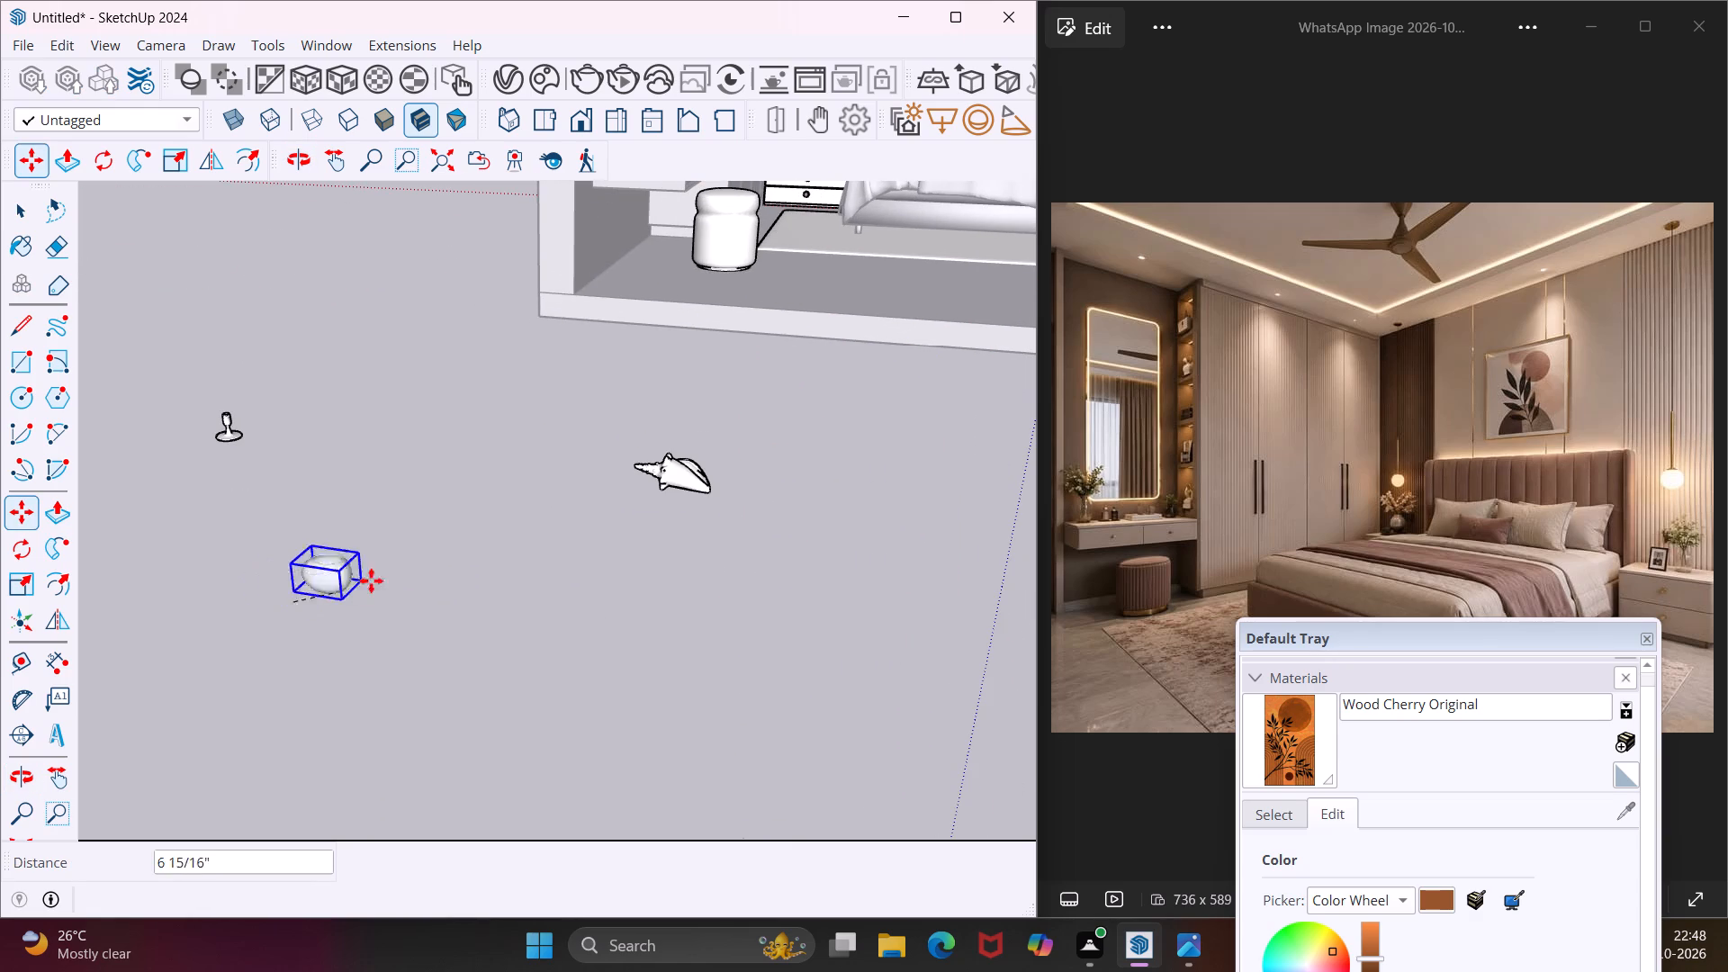
pyautogui.scroll(-11, 373, 577)
pyautogui.scroll(18, 546, 318)
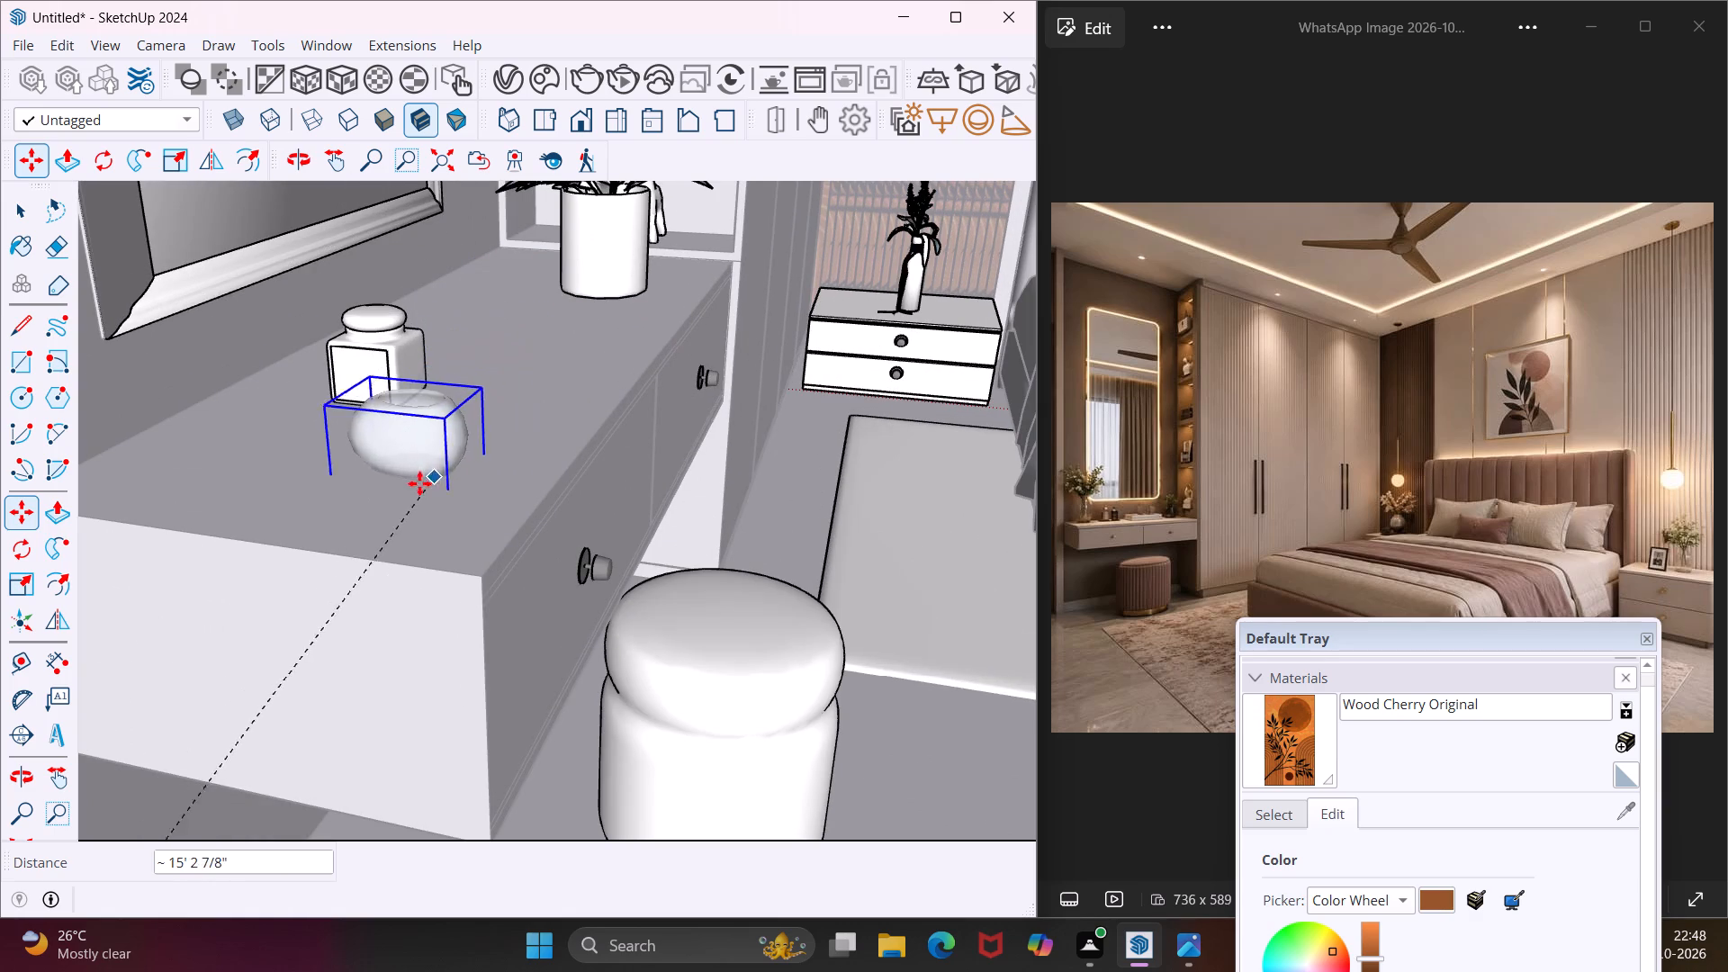
pyautogui.click(335, 491)
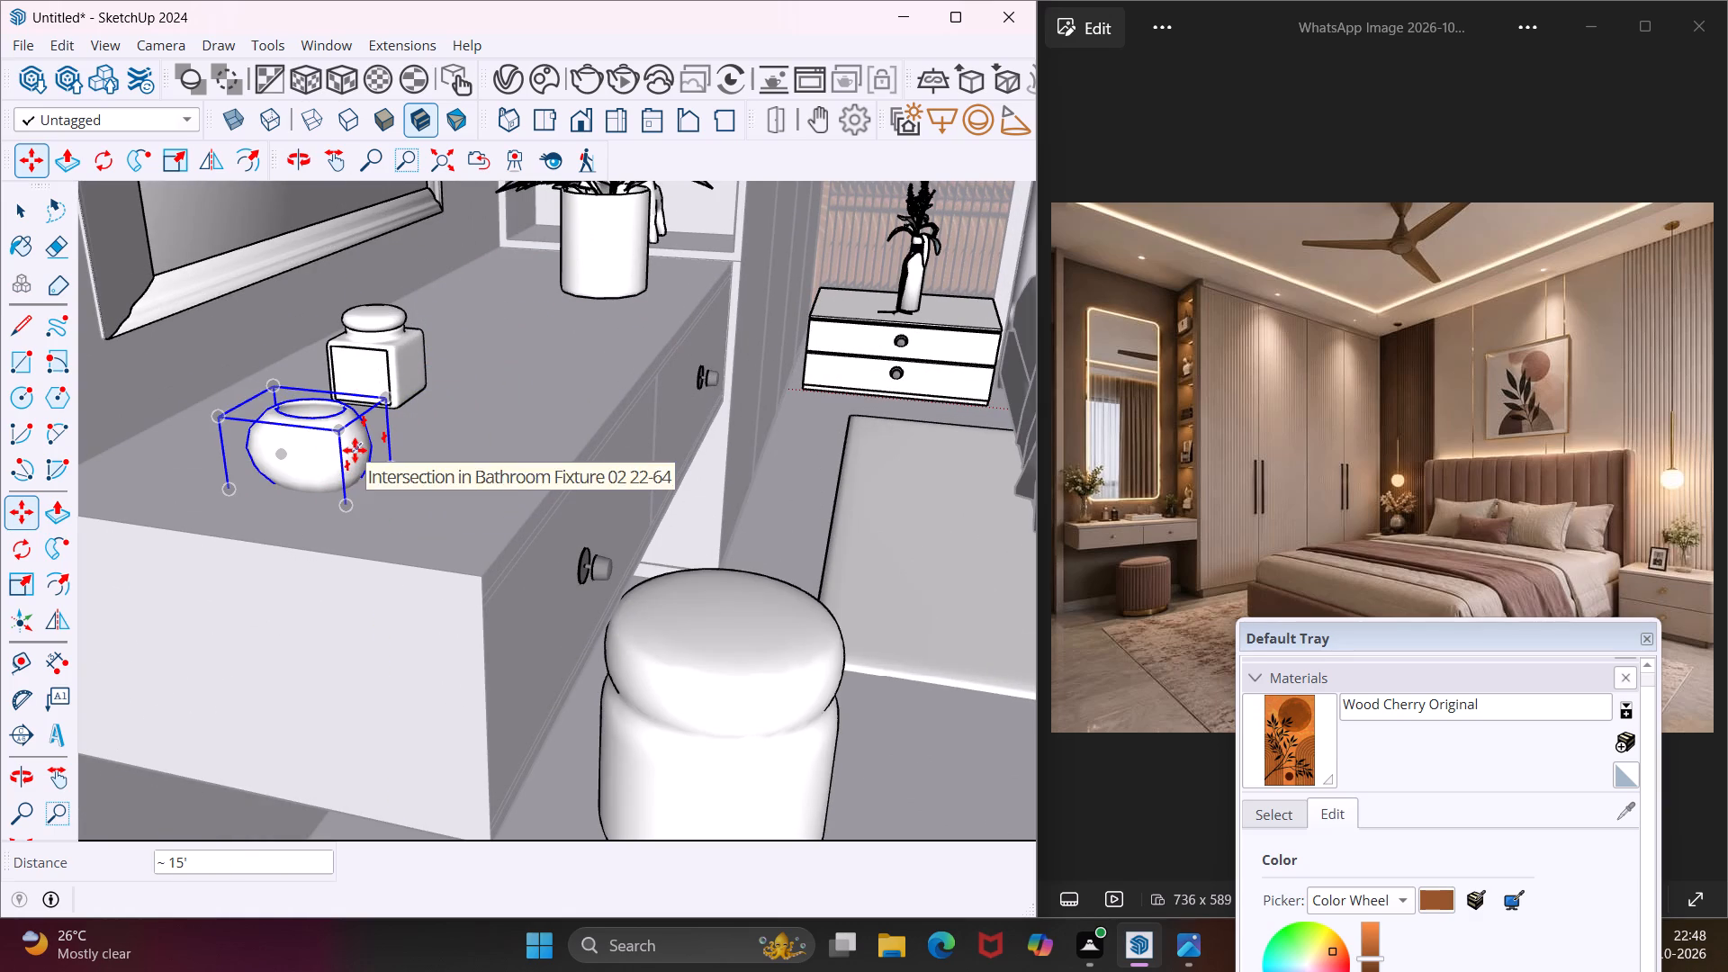
# Raise the round bowl about 3/8" so that it rests on the vanity top.
pyautogui.click(355, 449)
pyautogui.click(355, 432)
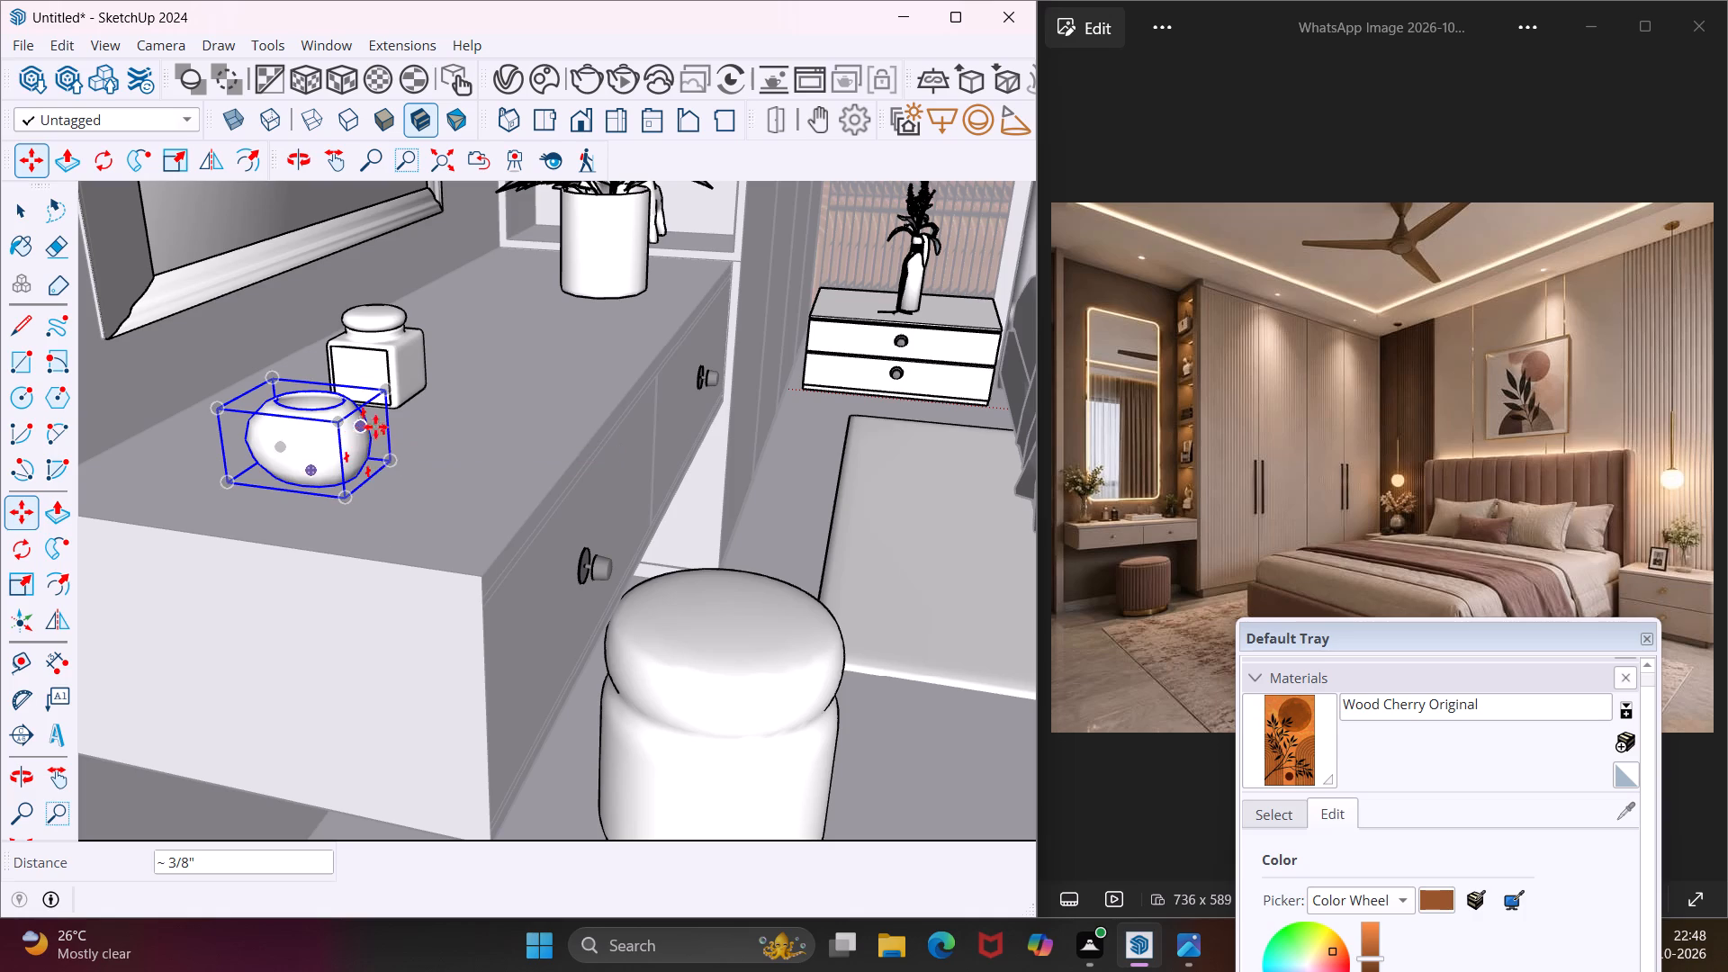
# Move the hourglass ornament about 17' 4" from outside the room onto the vanity top beside the round bowl and lidded jar.
pyautogui.scroll(-17, 413, 448)
pyautogui.scroll(-6, 412, 448)
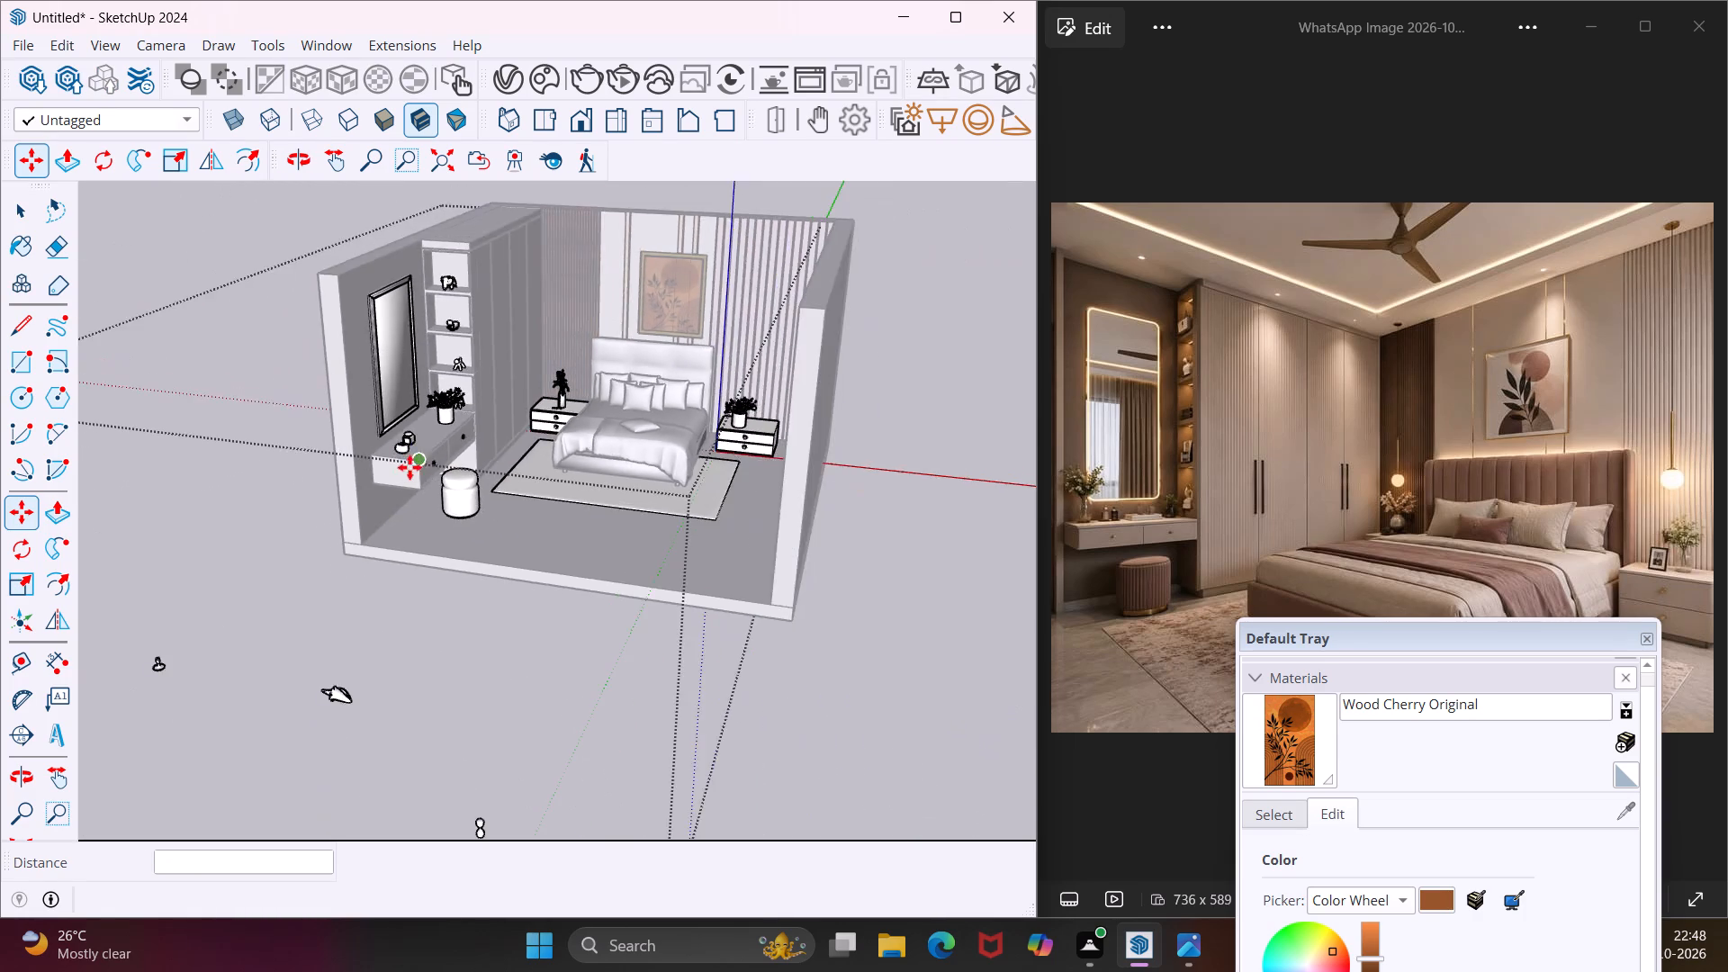
pyautogui.scroll(-5, 405, 469)
pyautogui.scroll(6, 446, 662)
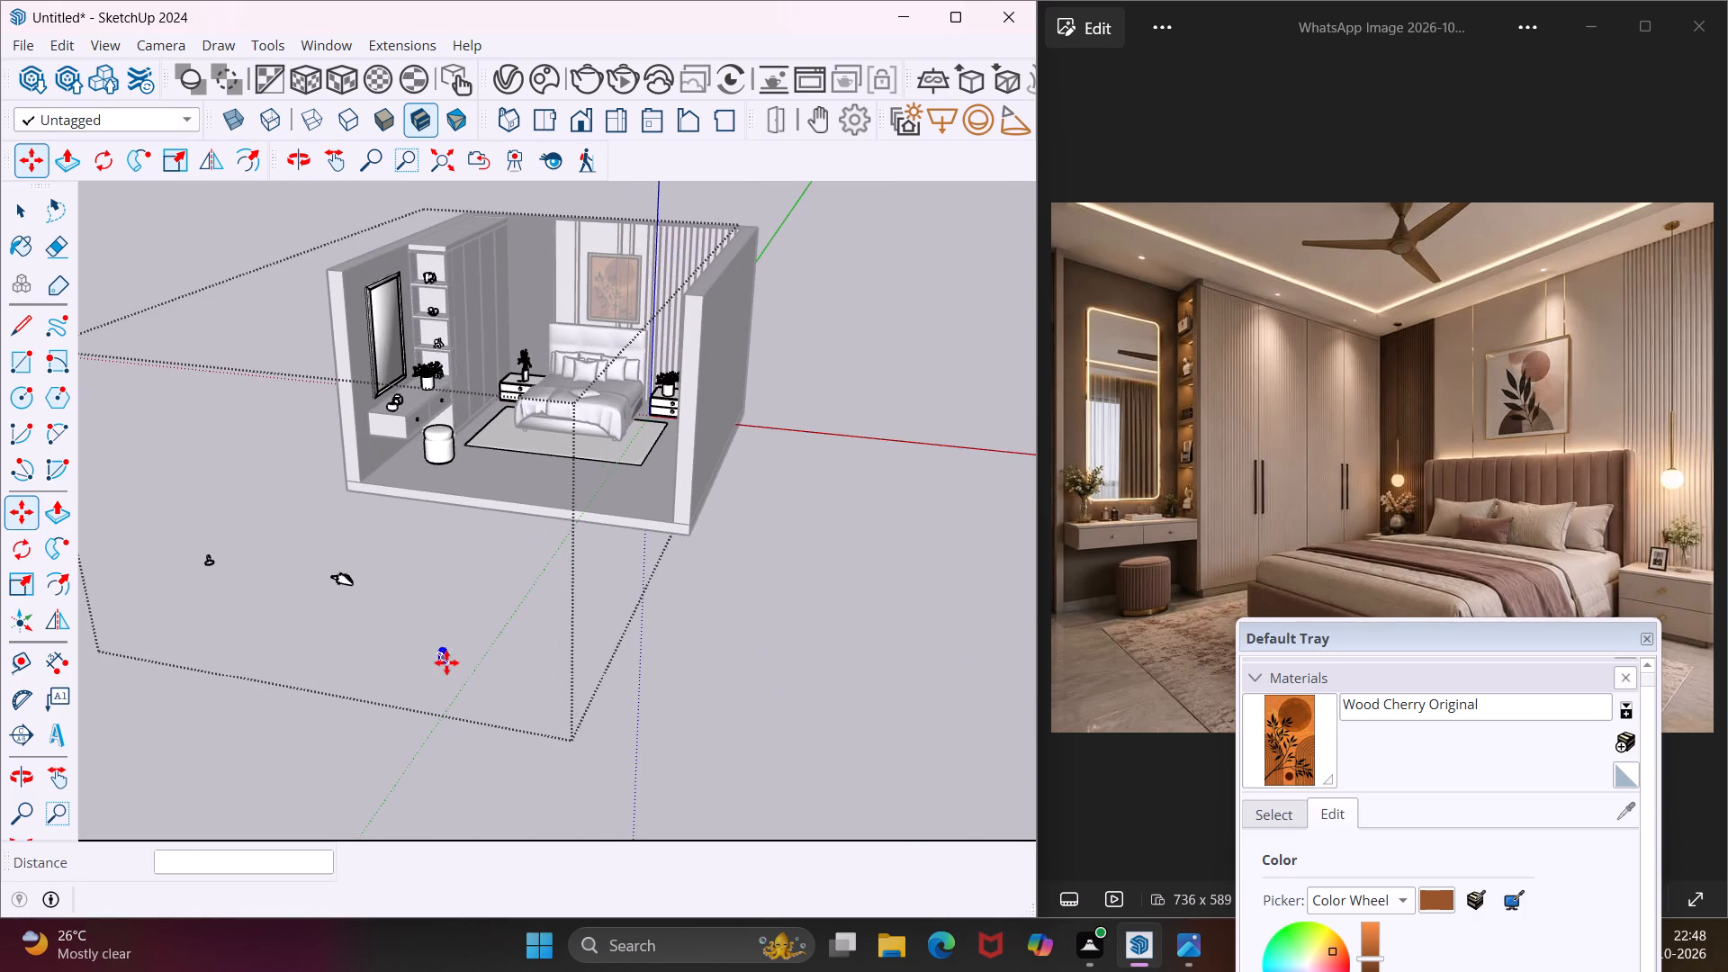
pyautogui.scroll(20, 446, 662)
pyautogui.scroll(16, 446, 662)
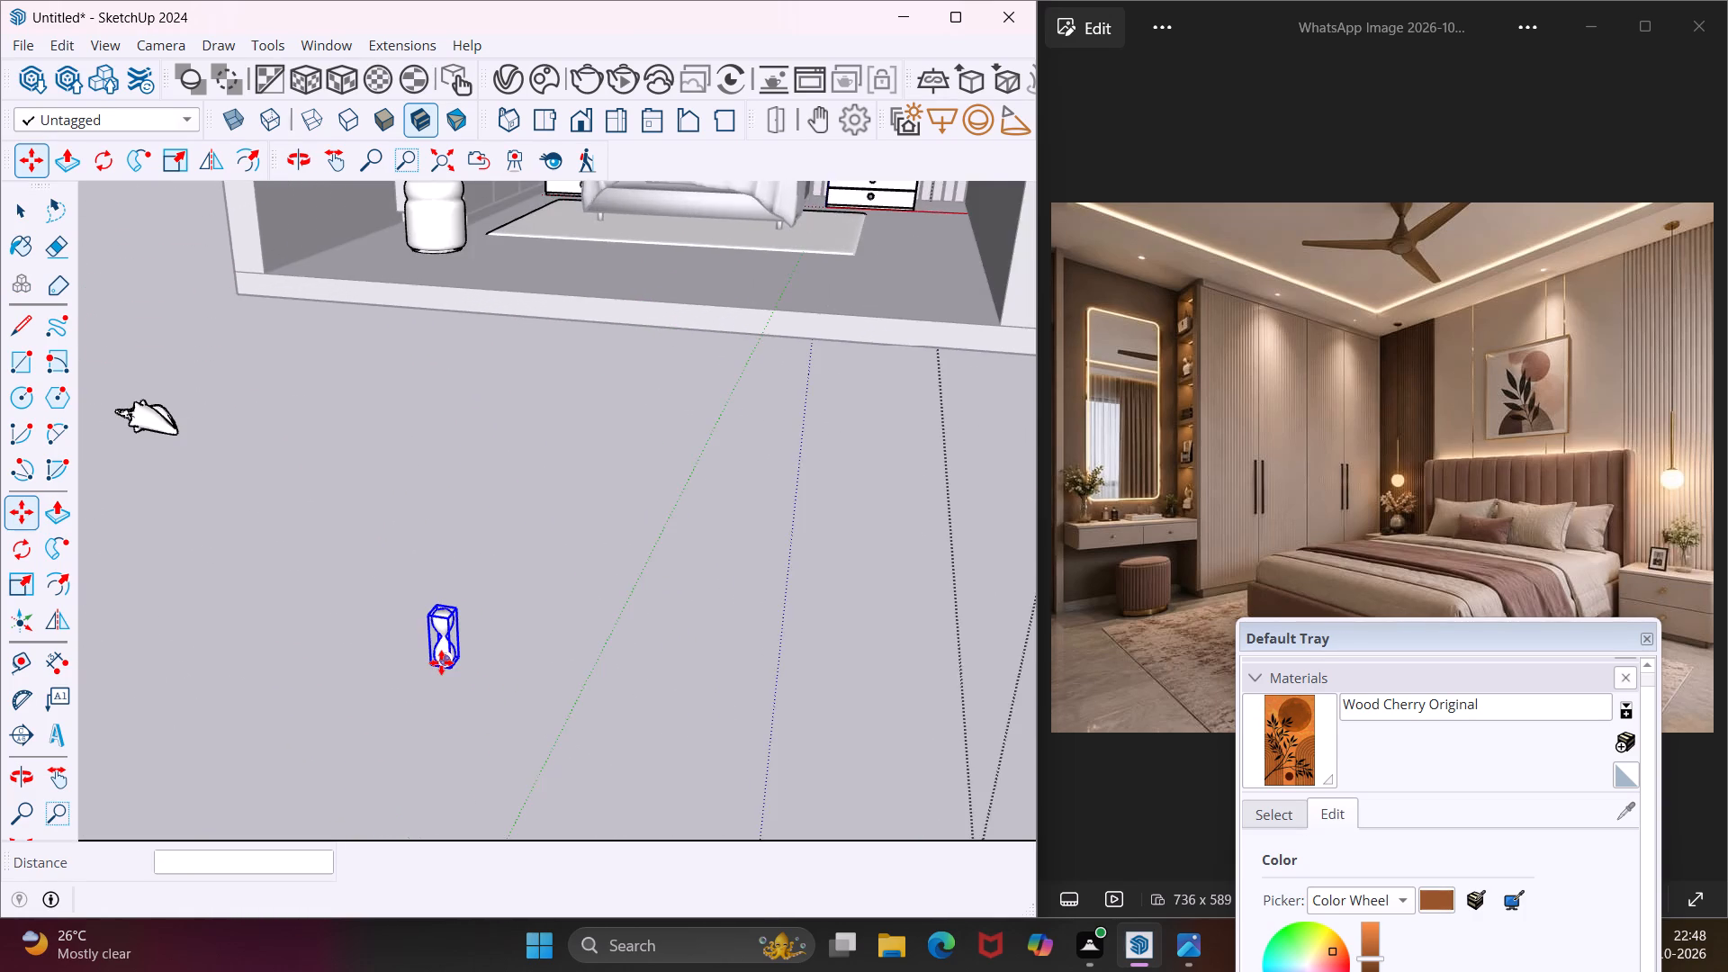
pyautogui.scroll(16, 441, 662)
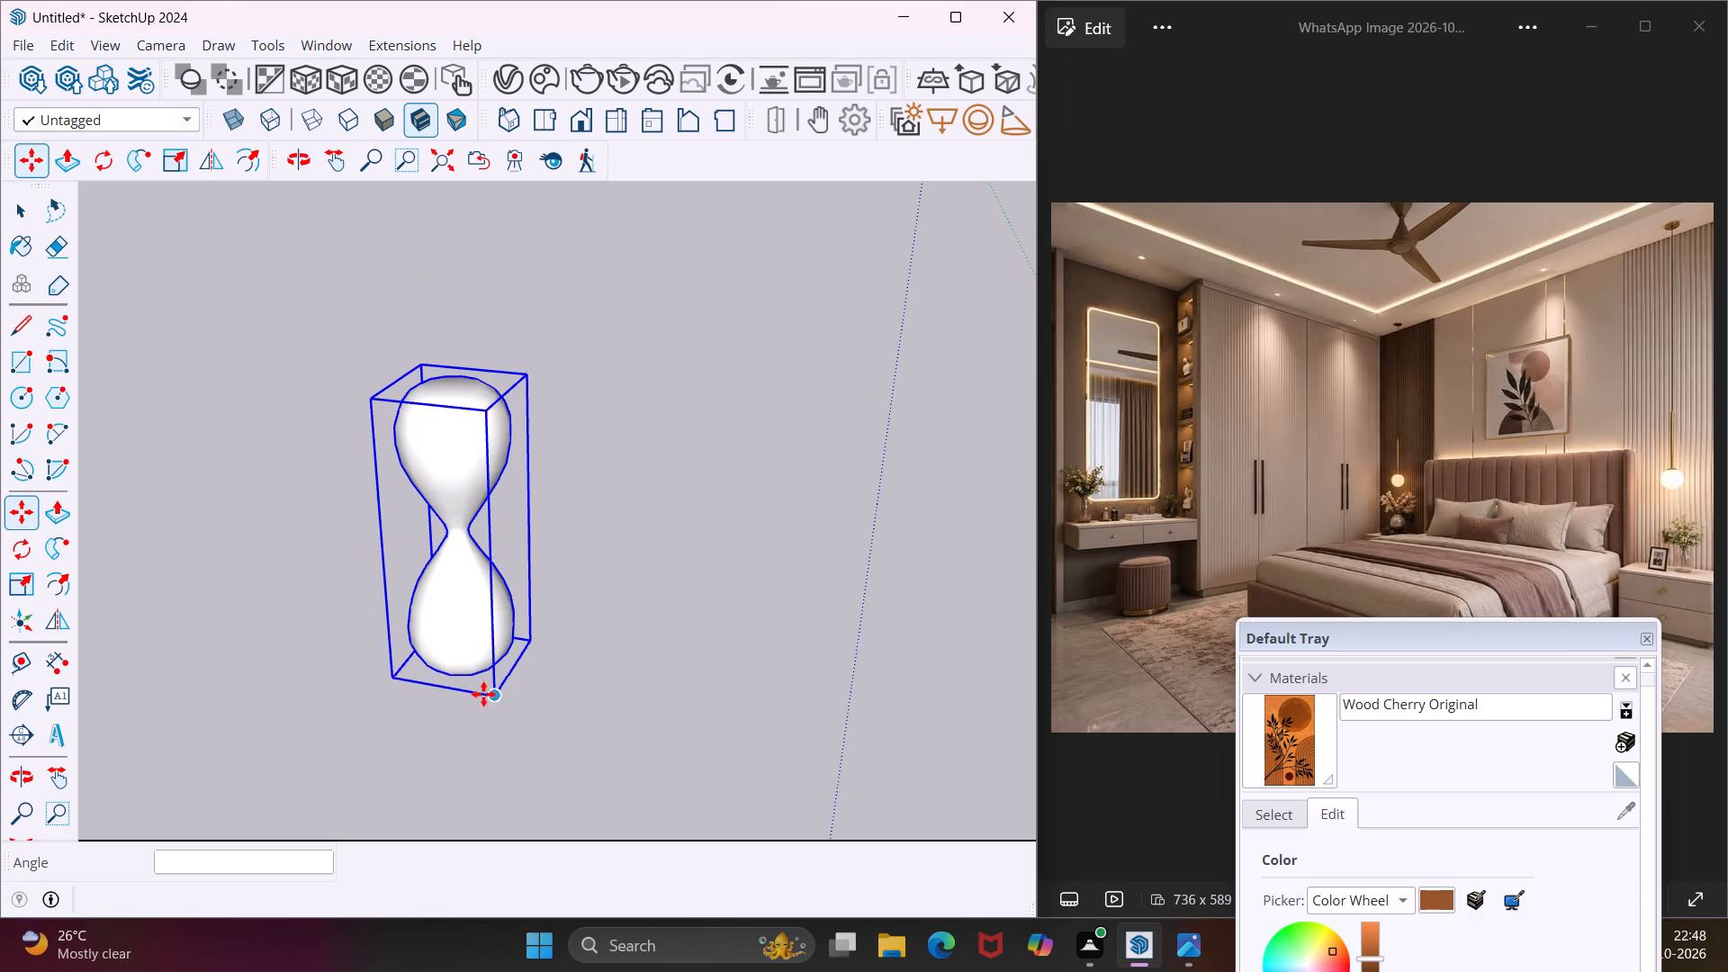
pyautogui.click(496, 697)
pyautogui.scroll(-6, 485, 683)
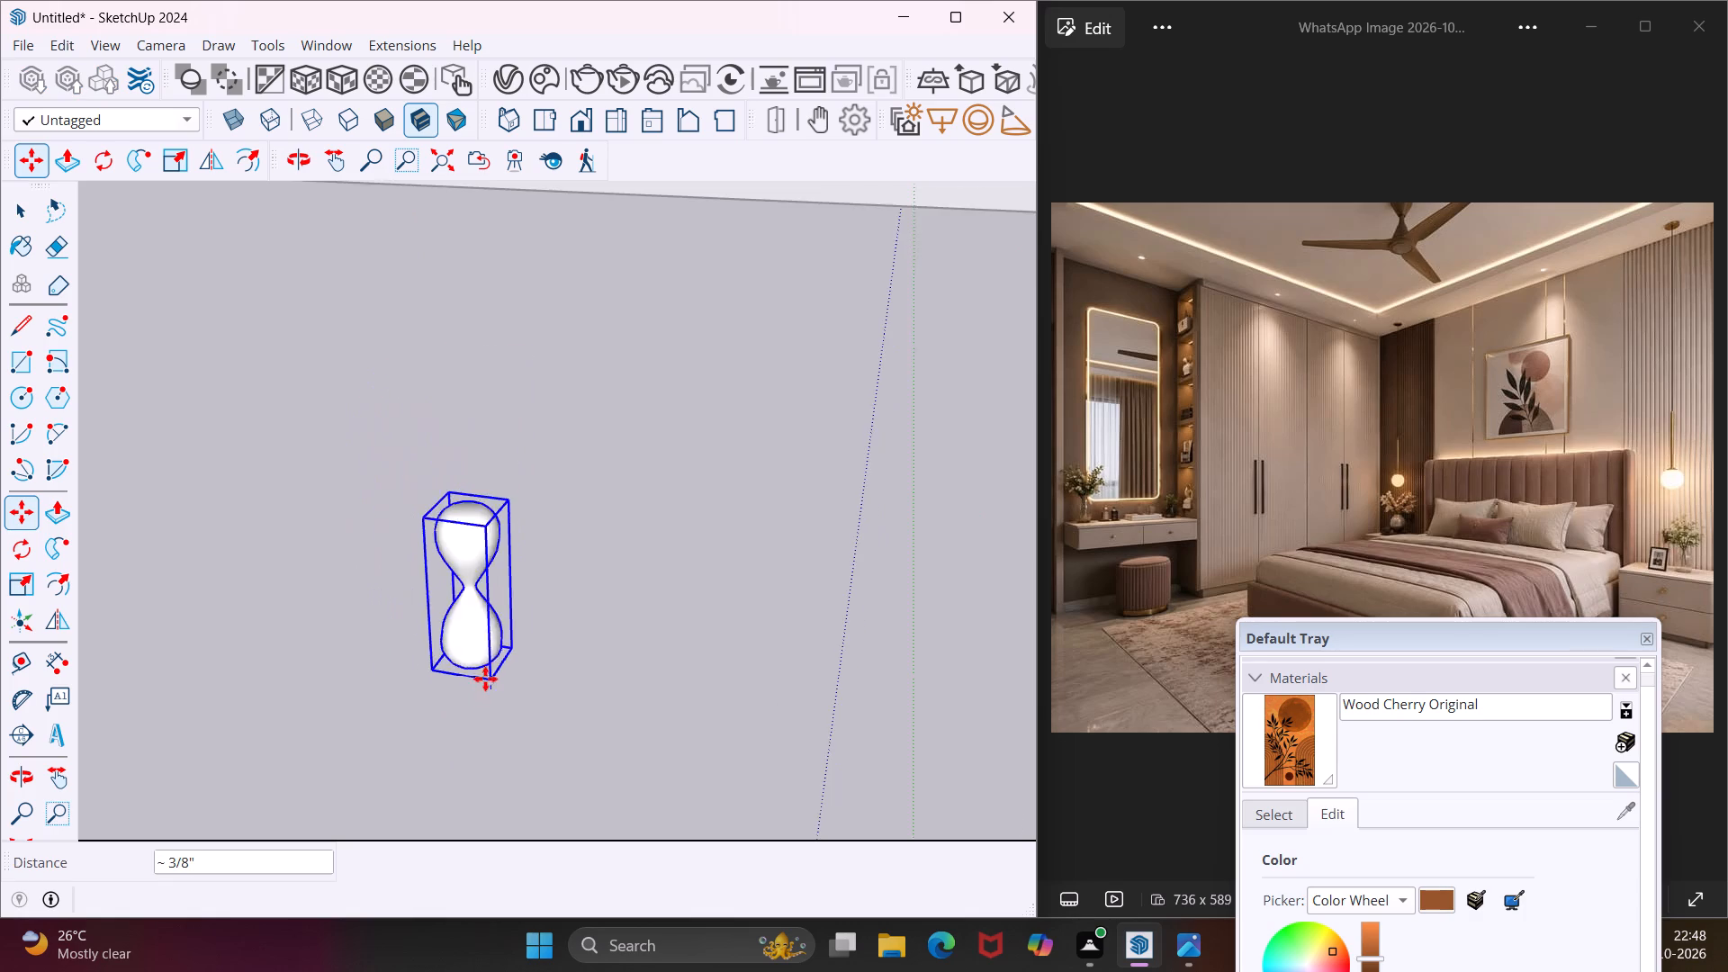
pyautogui.scroll(-20, 476, 674)
pyautogui.scroll(-3, 476, 674)
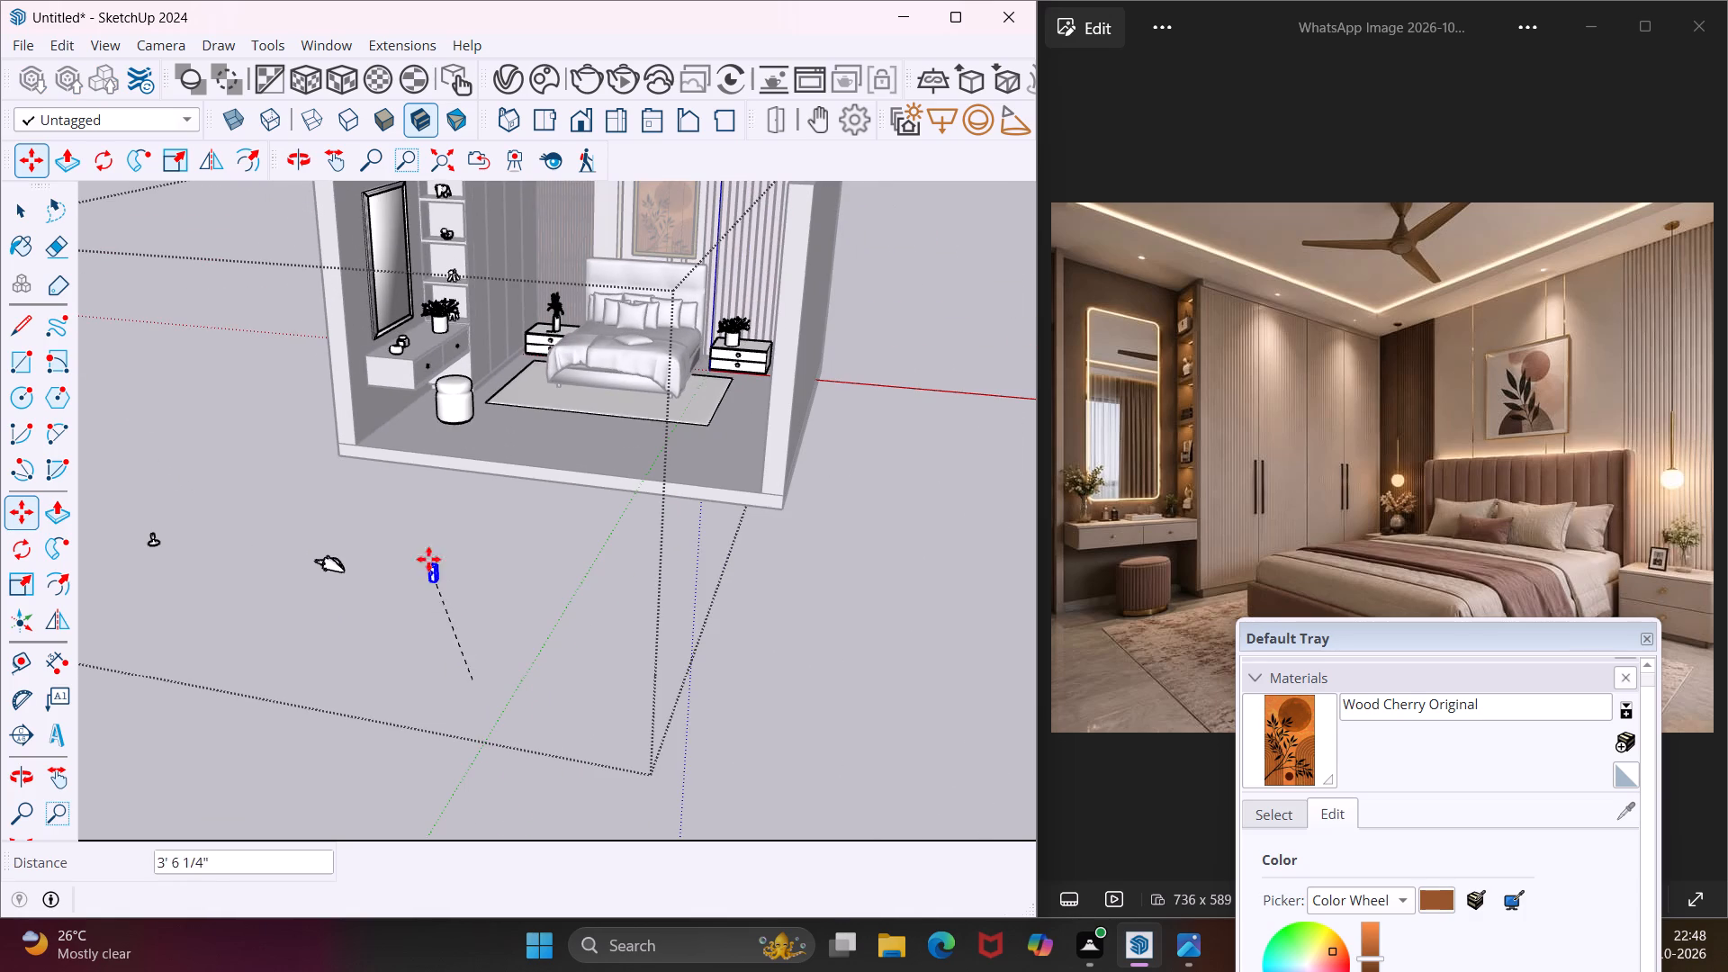
pyautogui.scroll(19, 421, 335)
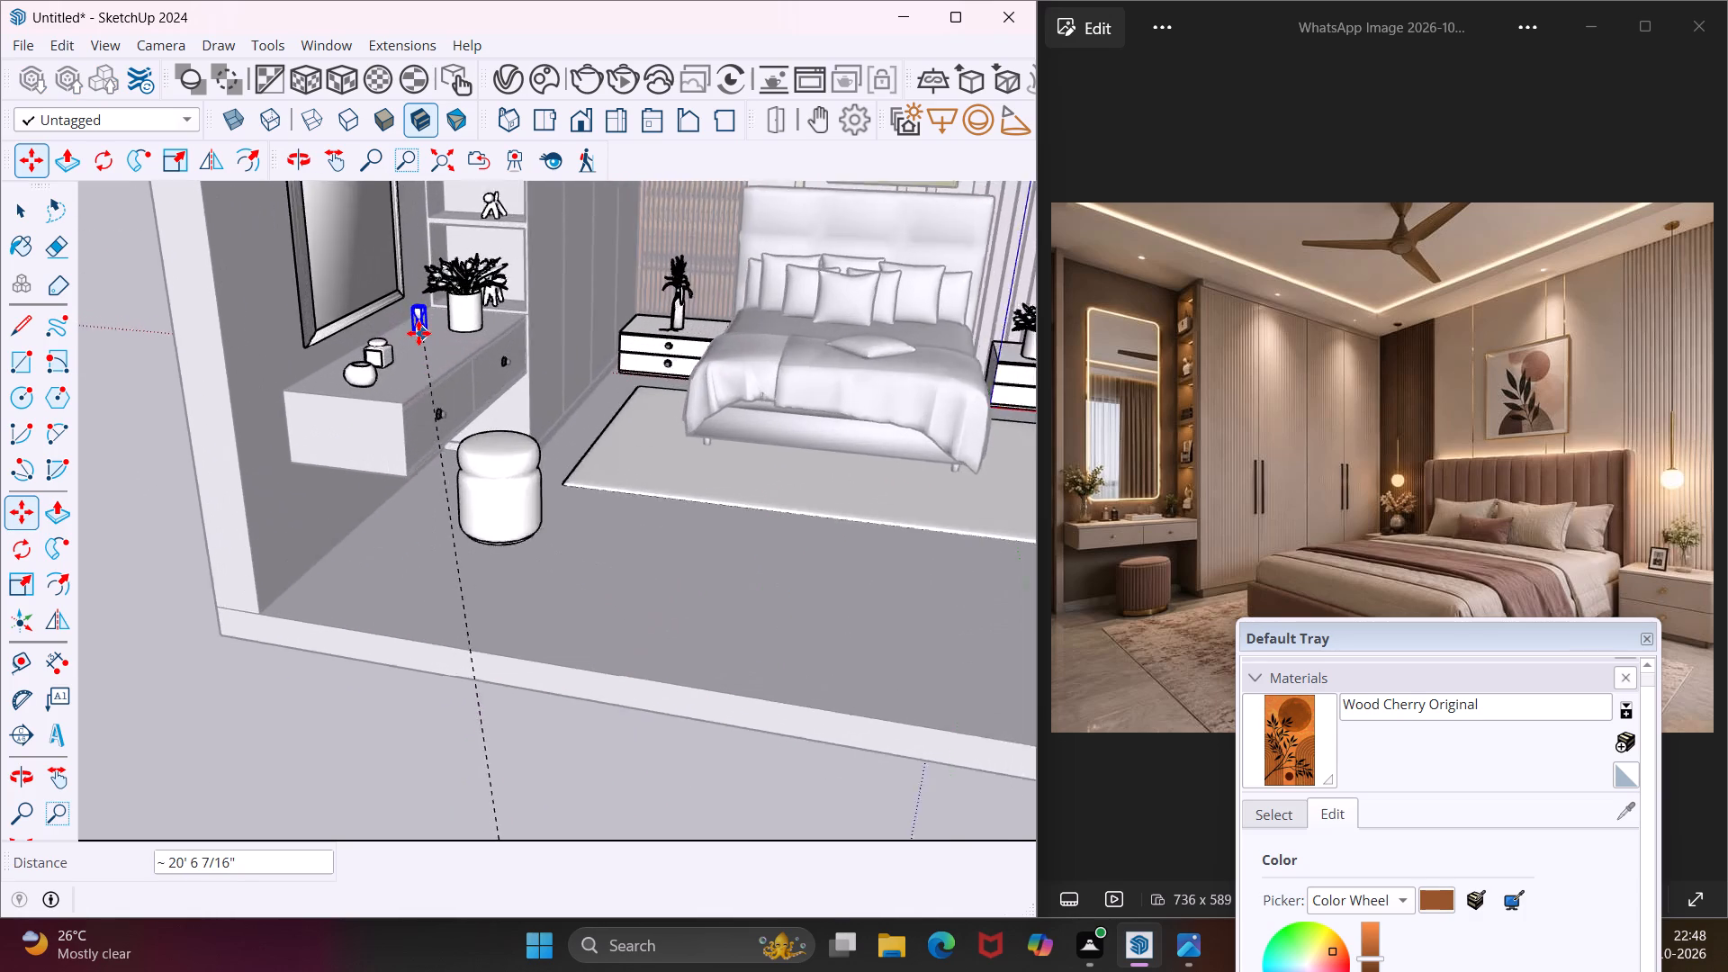
pyautogui.scroll(13, 418, 333)
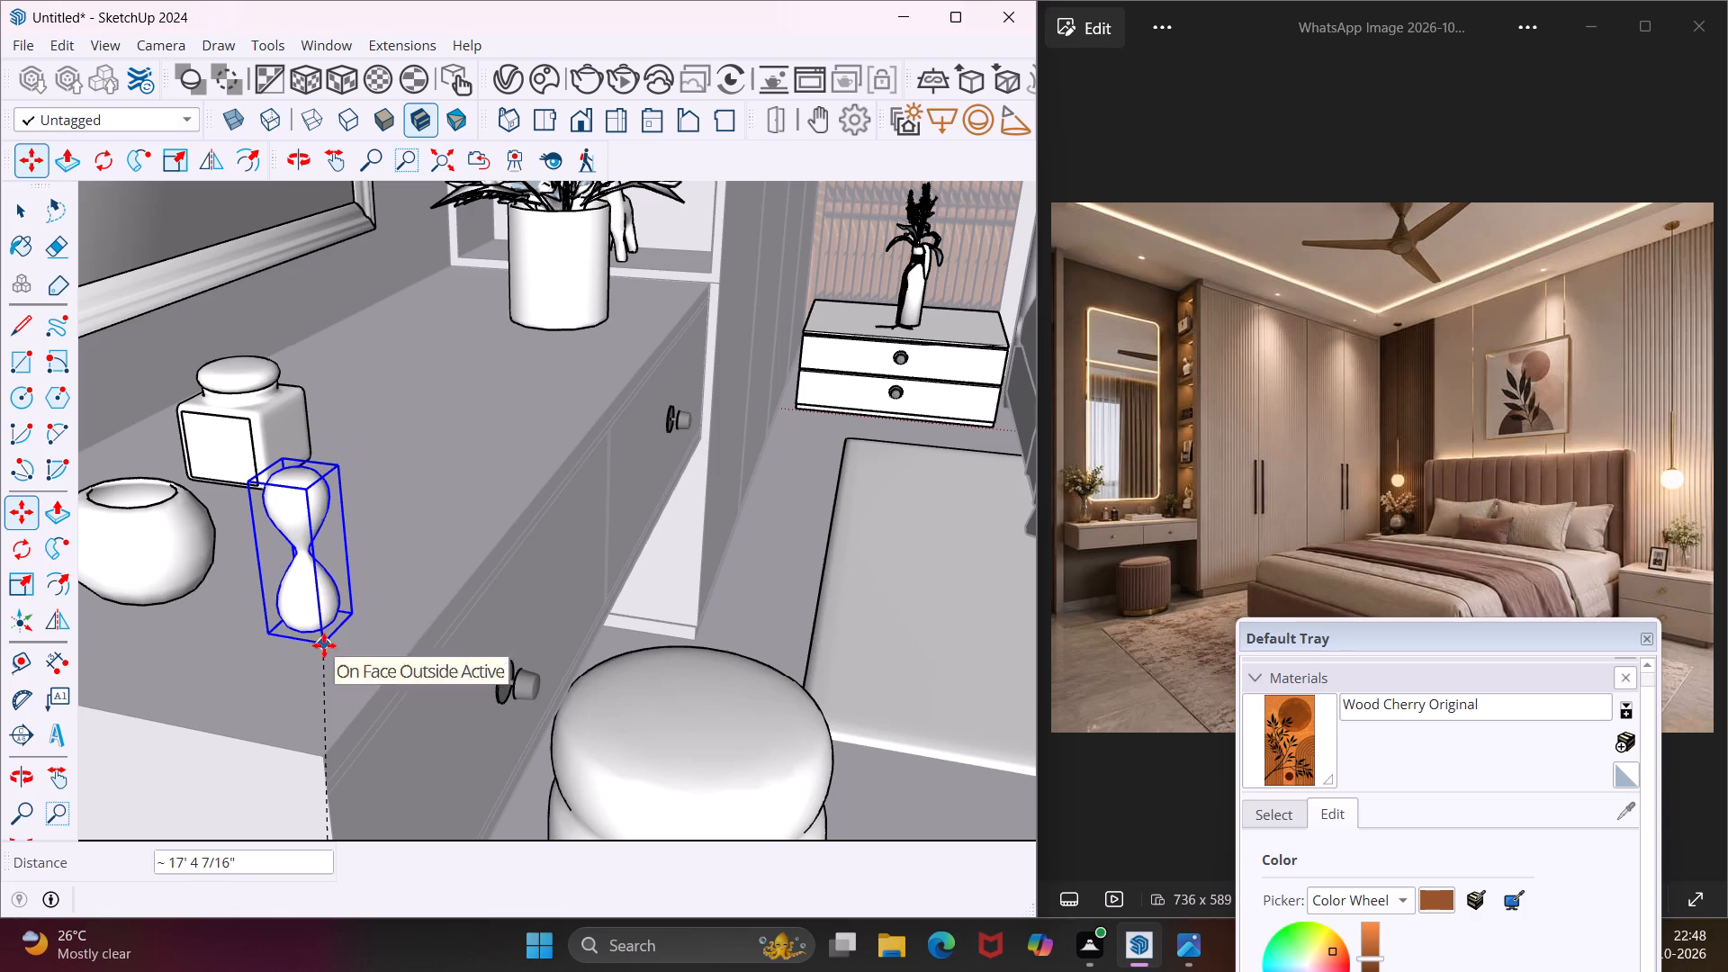
pyautogui.click(325, 657)
pyautogui.scroll(-11, 325, 650)
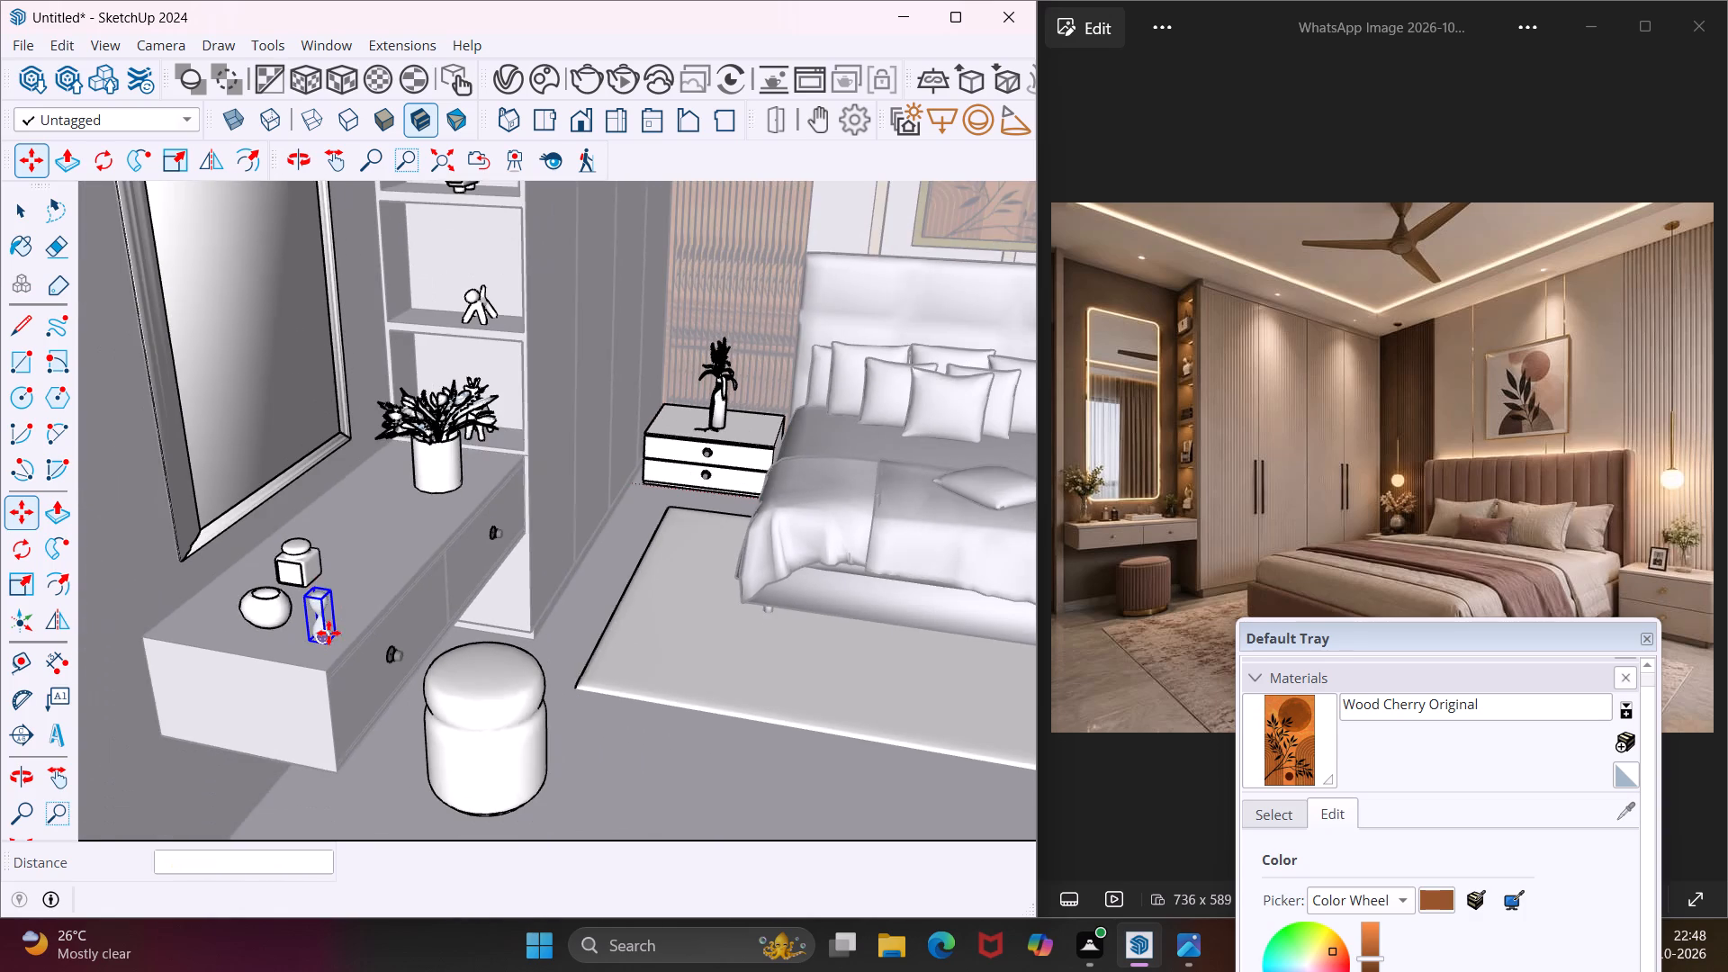
pyautogui.scroll(-15, 328, 633)
pyautogui.scroll(-6, 250, 625)
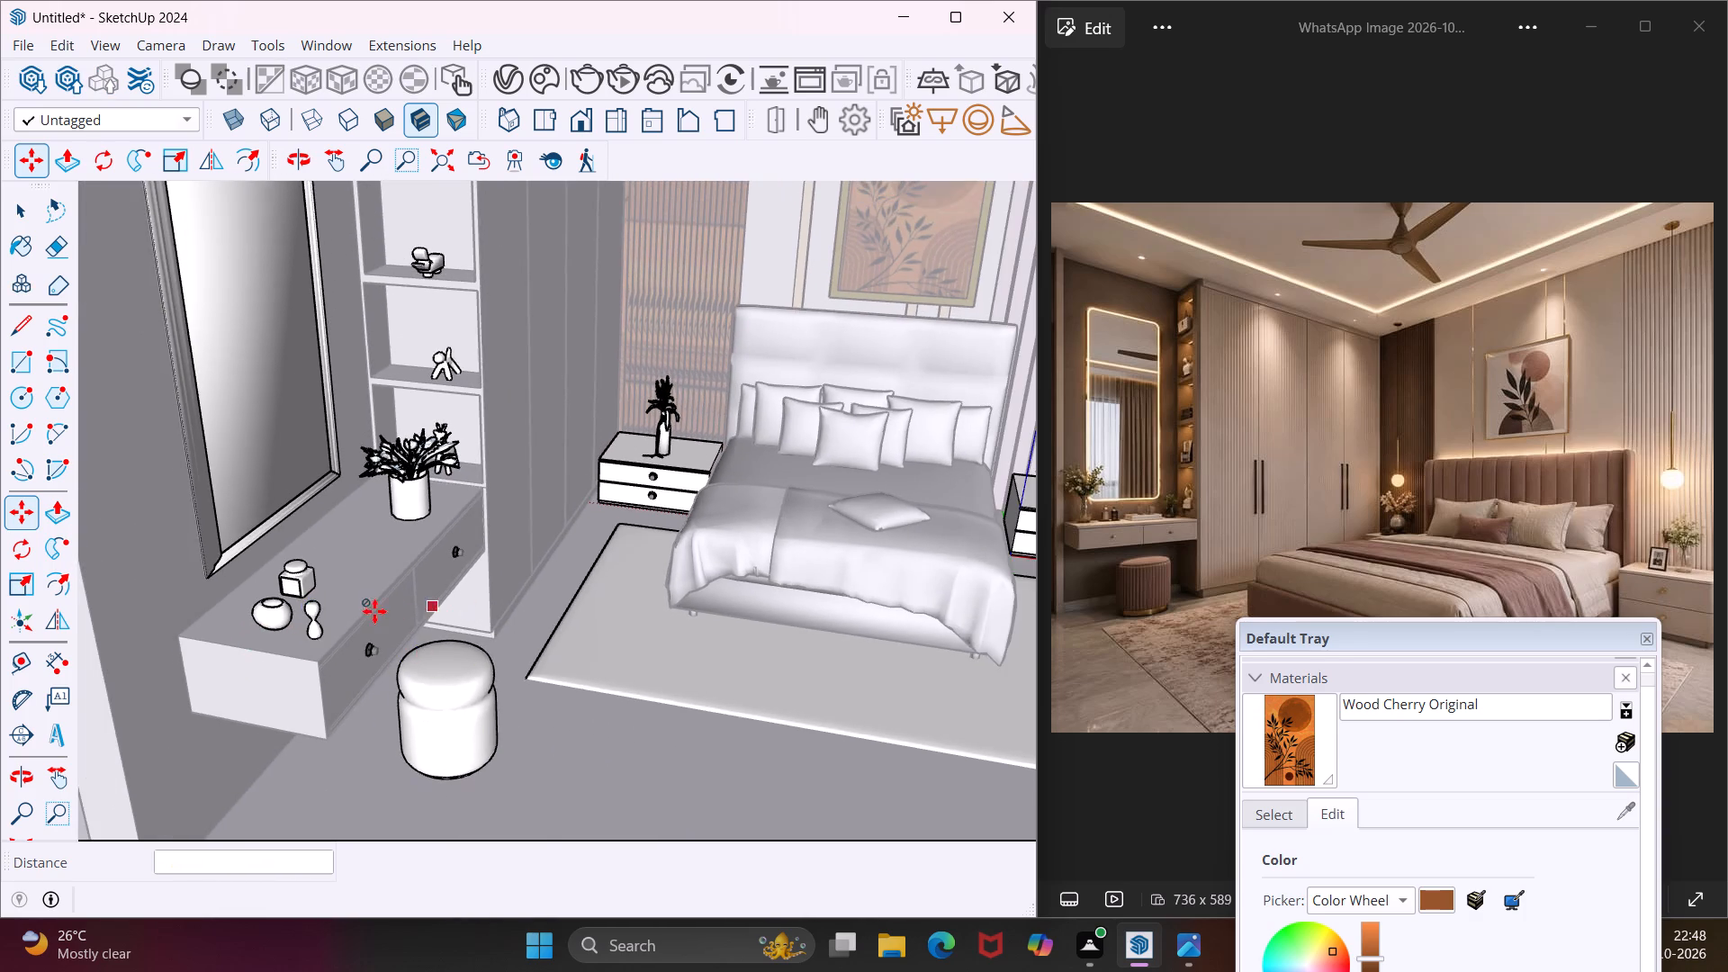
pyautogui.scroll(-12, 374, 611)
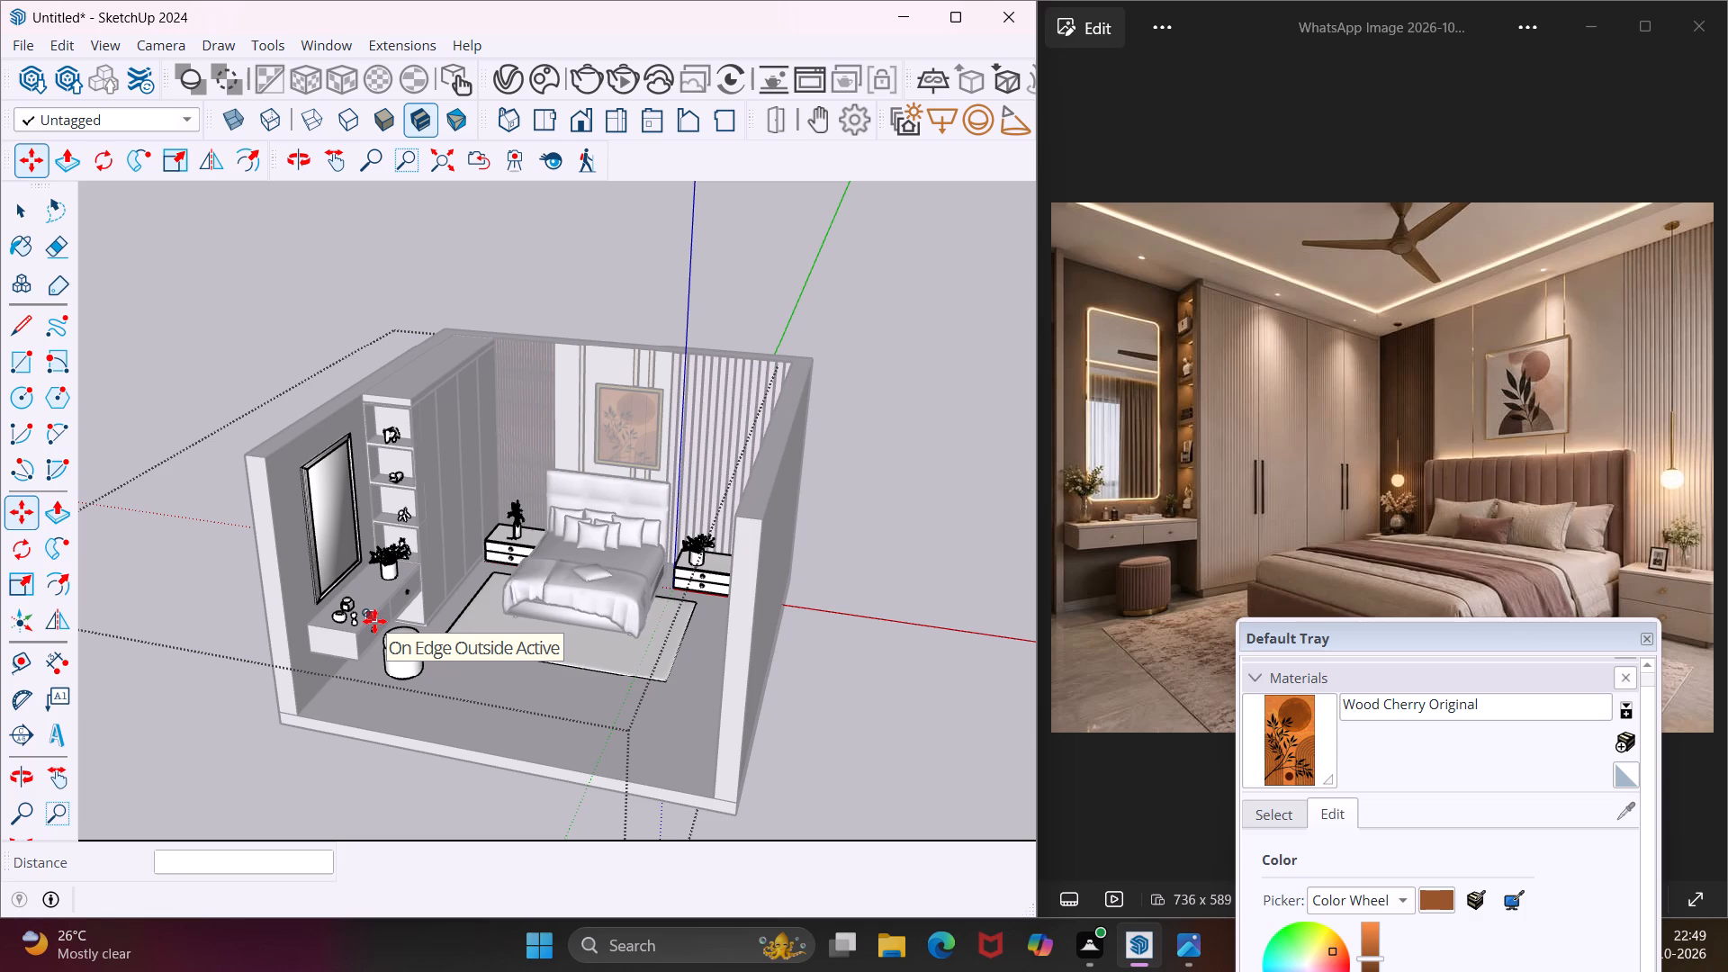
# Delete the two leftover ornaments lying on the ground outside the room and exit the room group.
pyautogui.scroll(-9, 370, 556)
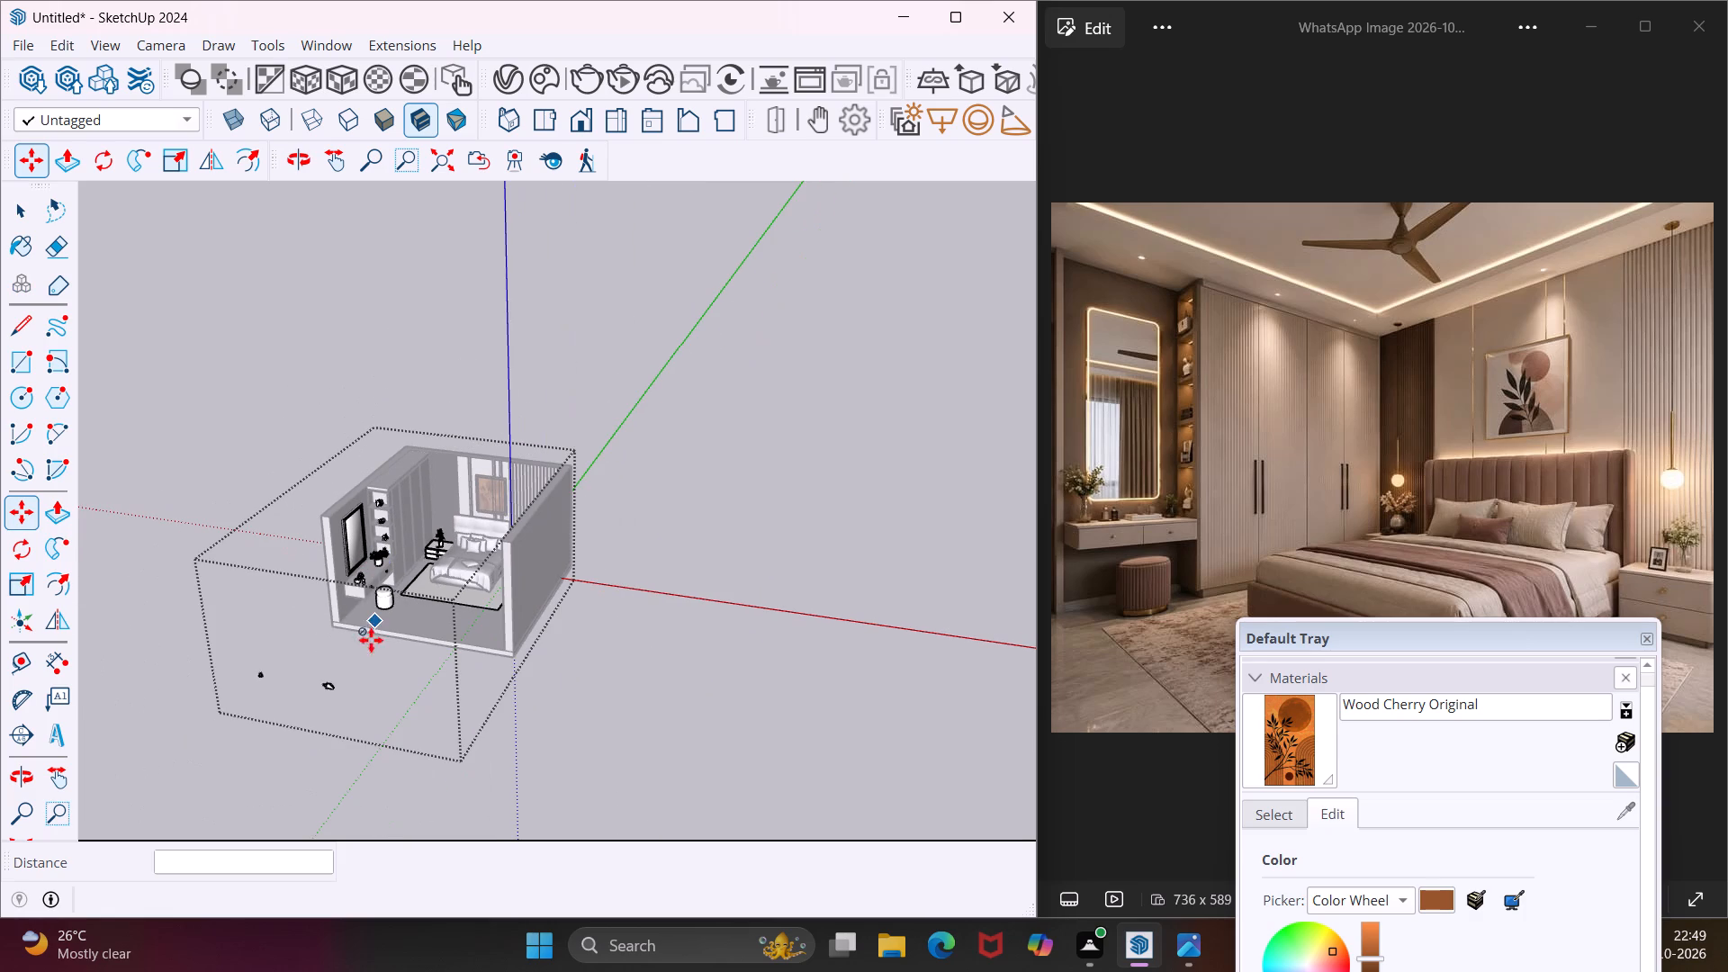
pyautogui.press('Escape')
pyautogui.press('space')
pyautogui.moveTo(247, 660); pyautogui.dragTo(367, 720)
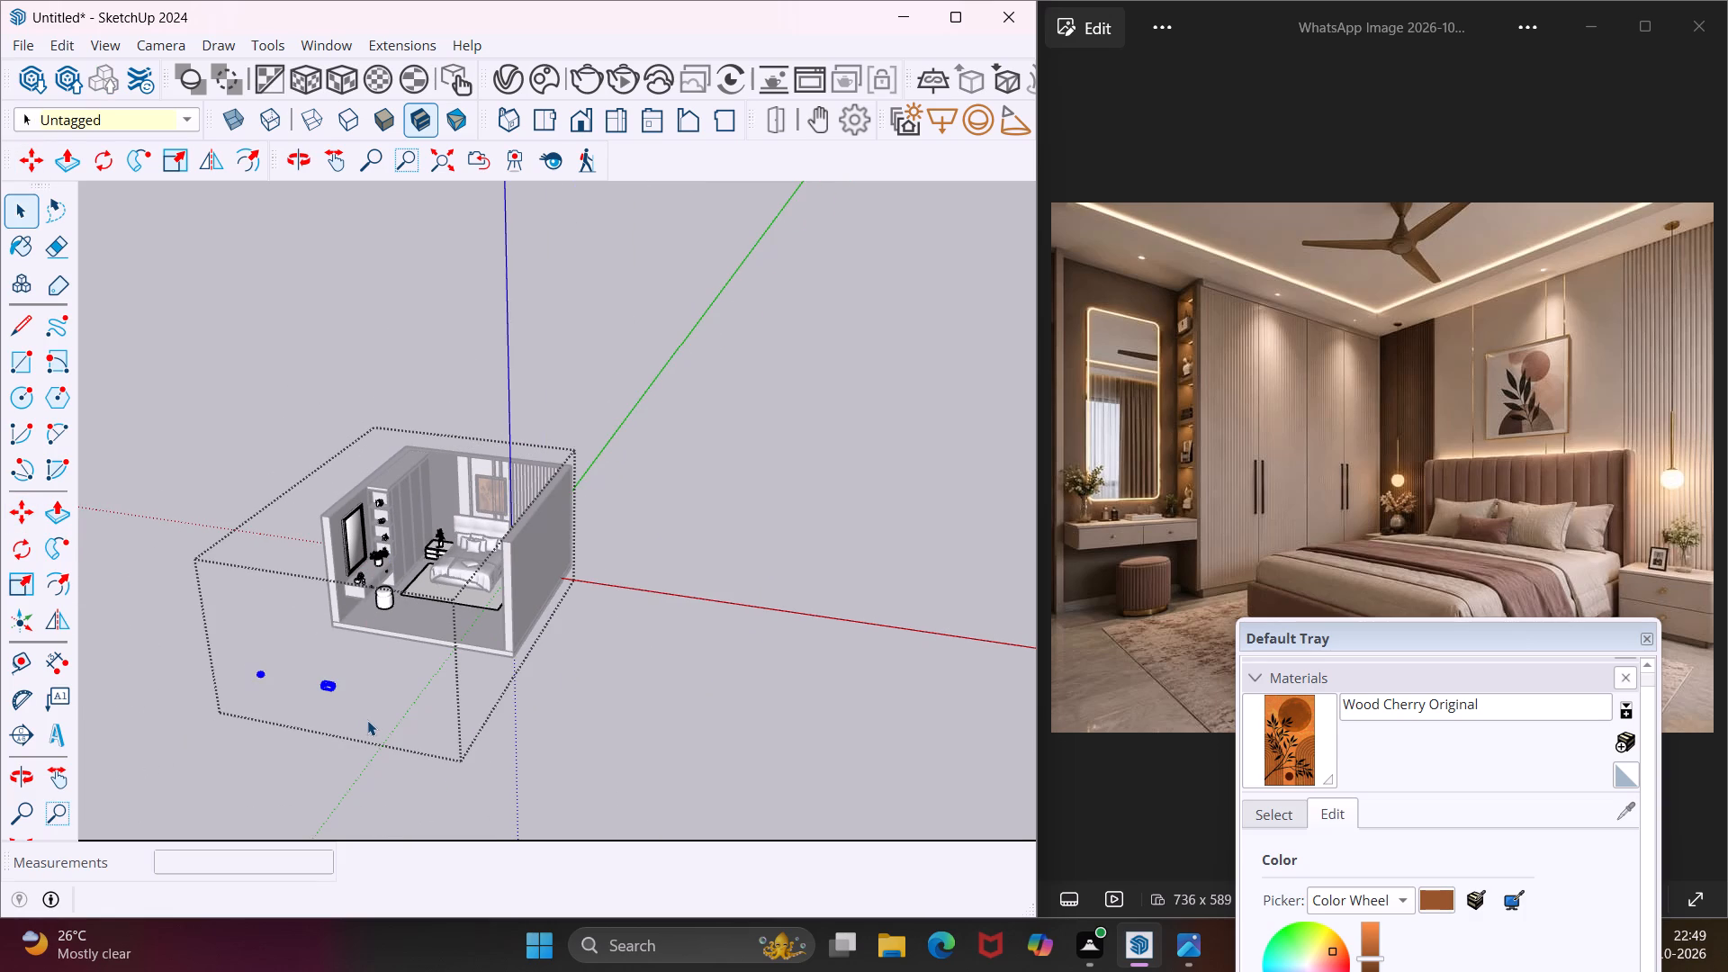
pyautogui.press('Delete')
pyautogui.doubleClick(367, 720)
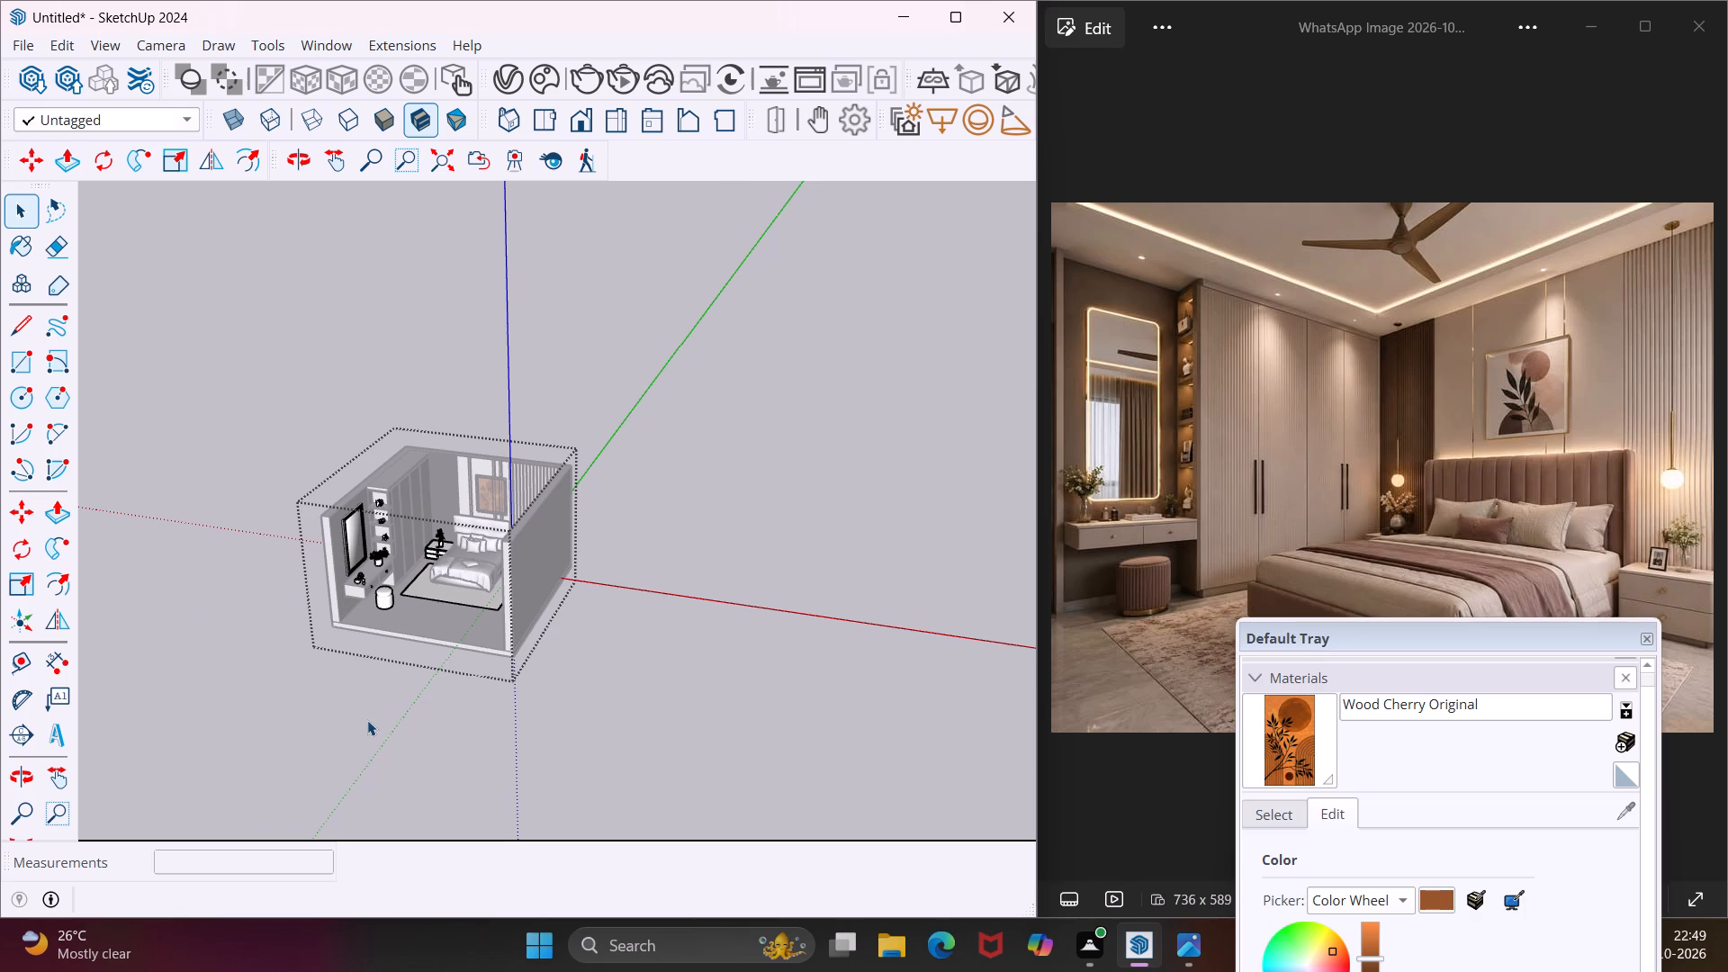
# Review the furnished bedroom, examining the vanity, open shelves, bed and nightstands against the reference image.
pyautogui.scroll(8, 378, 564)
pyautogui.moveTo(377, 562); pyautogui.dragTo(403, 538, button='middle')
pyautogui.scroll(1, 402, 539)
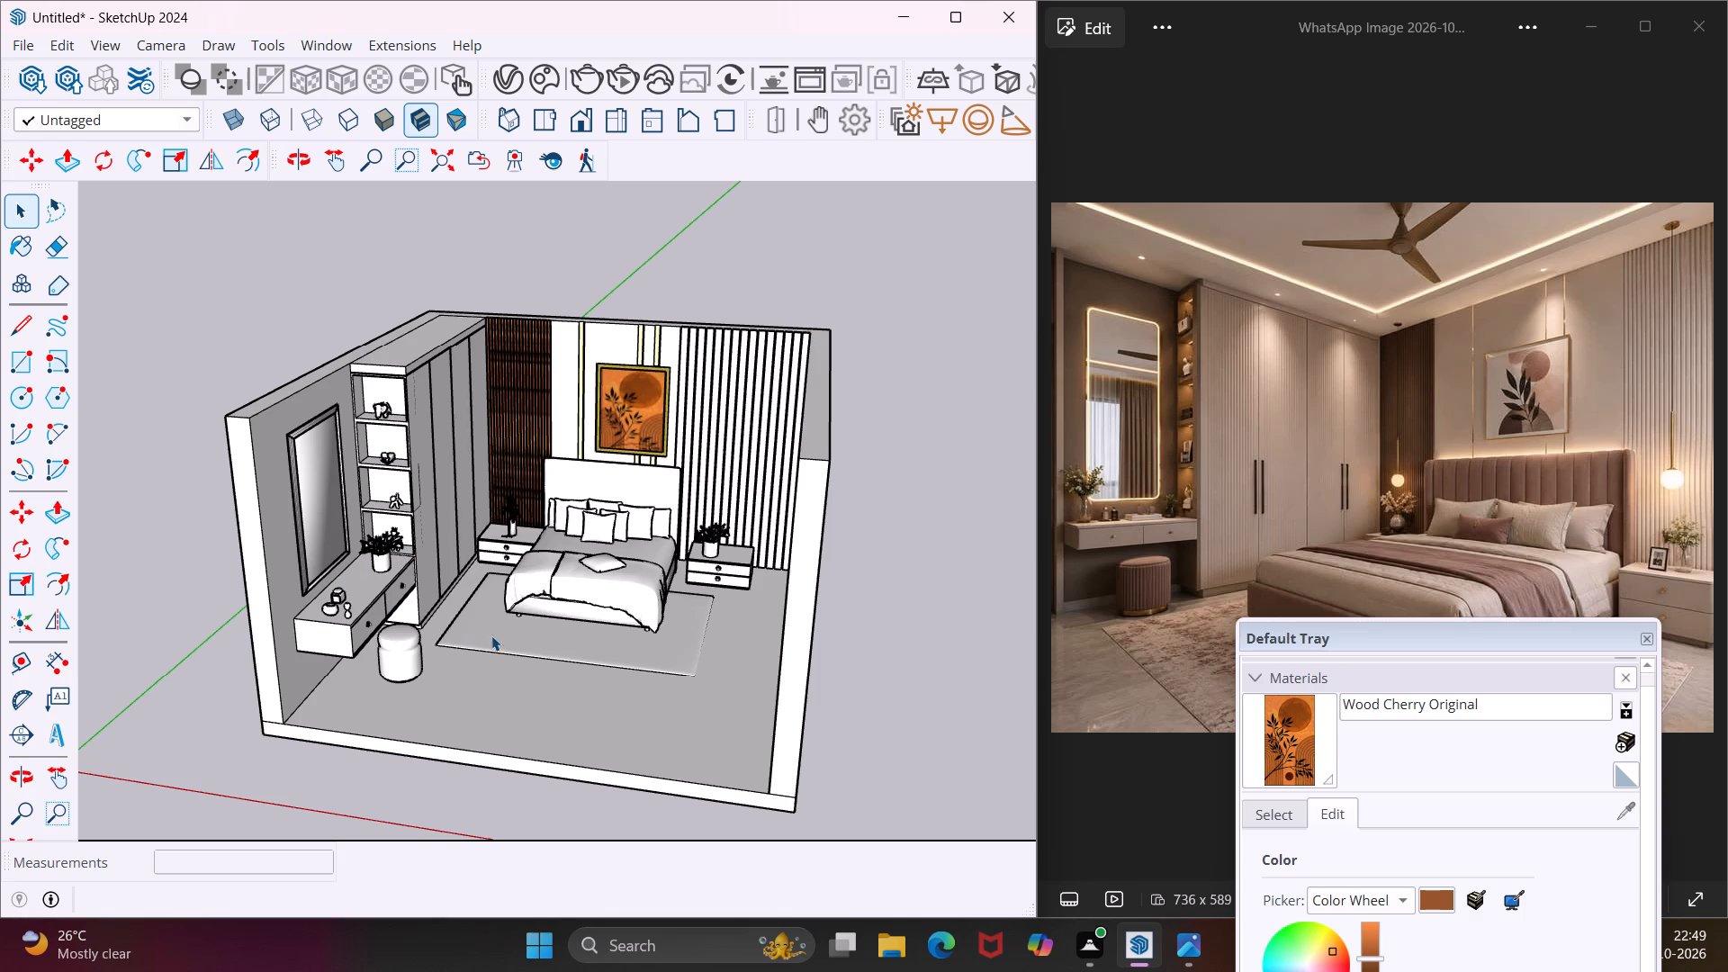
pyautogui.scroll(4, 489, 567)
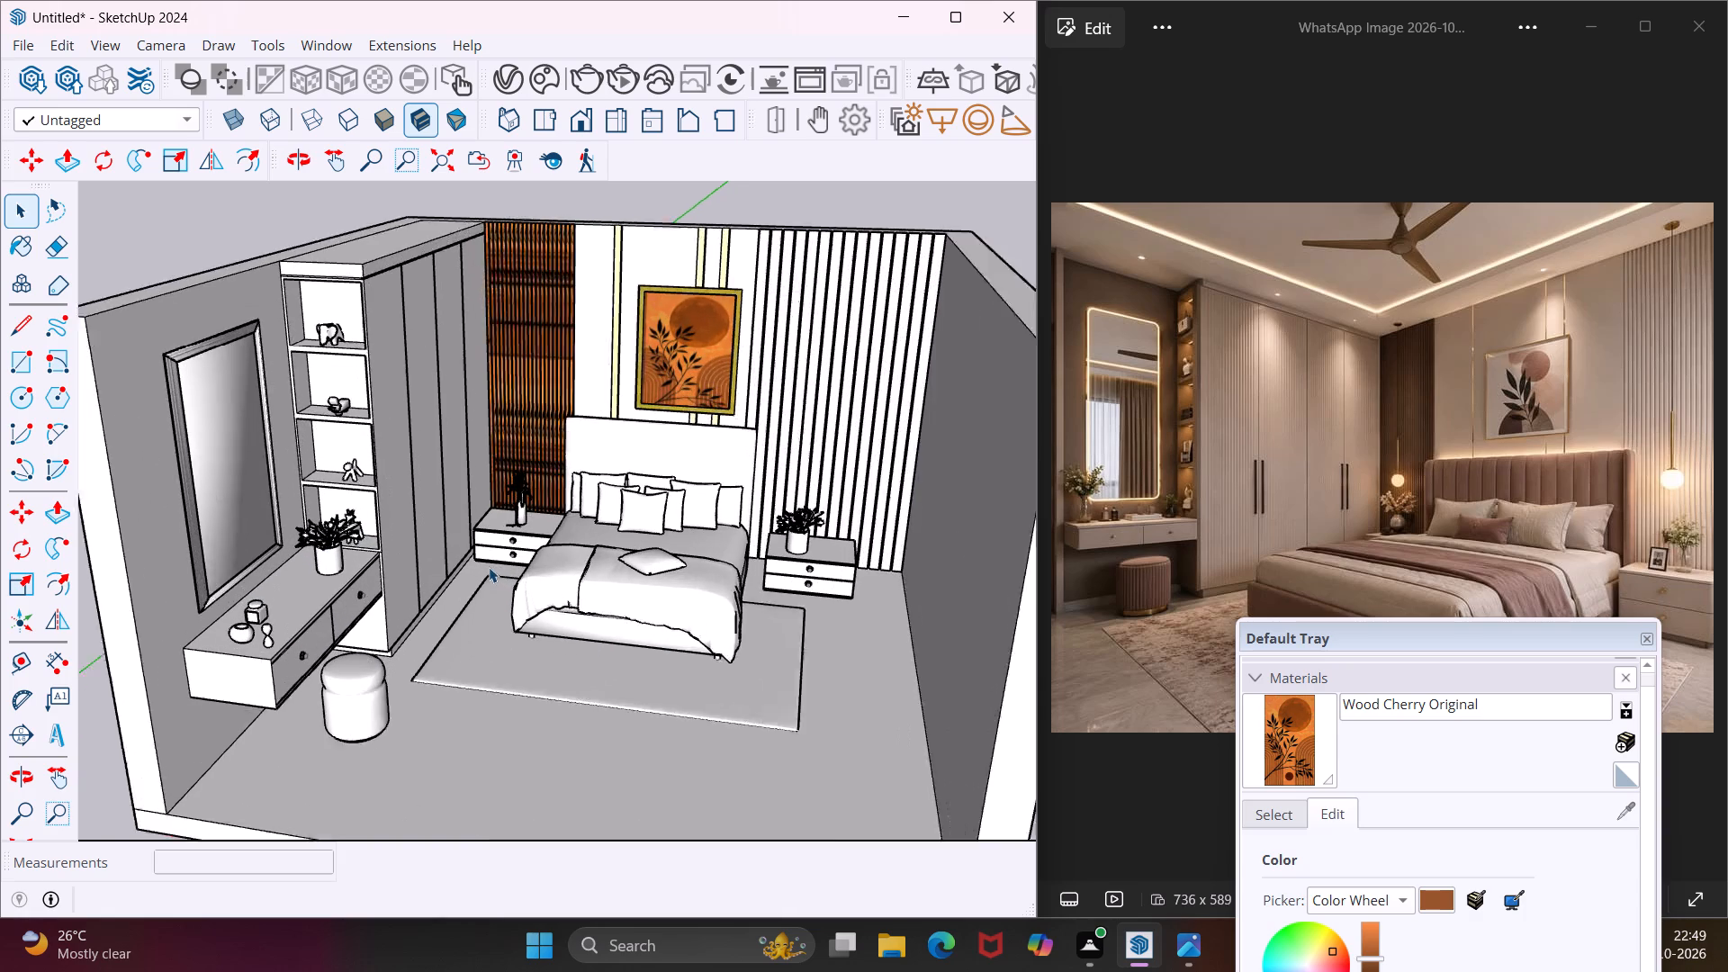
pyautogui.moveTo(489, 567); pyautogui.dragTo(435, 556, button='middle')
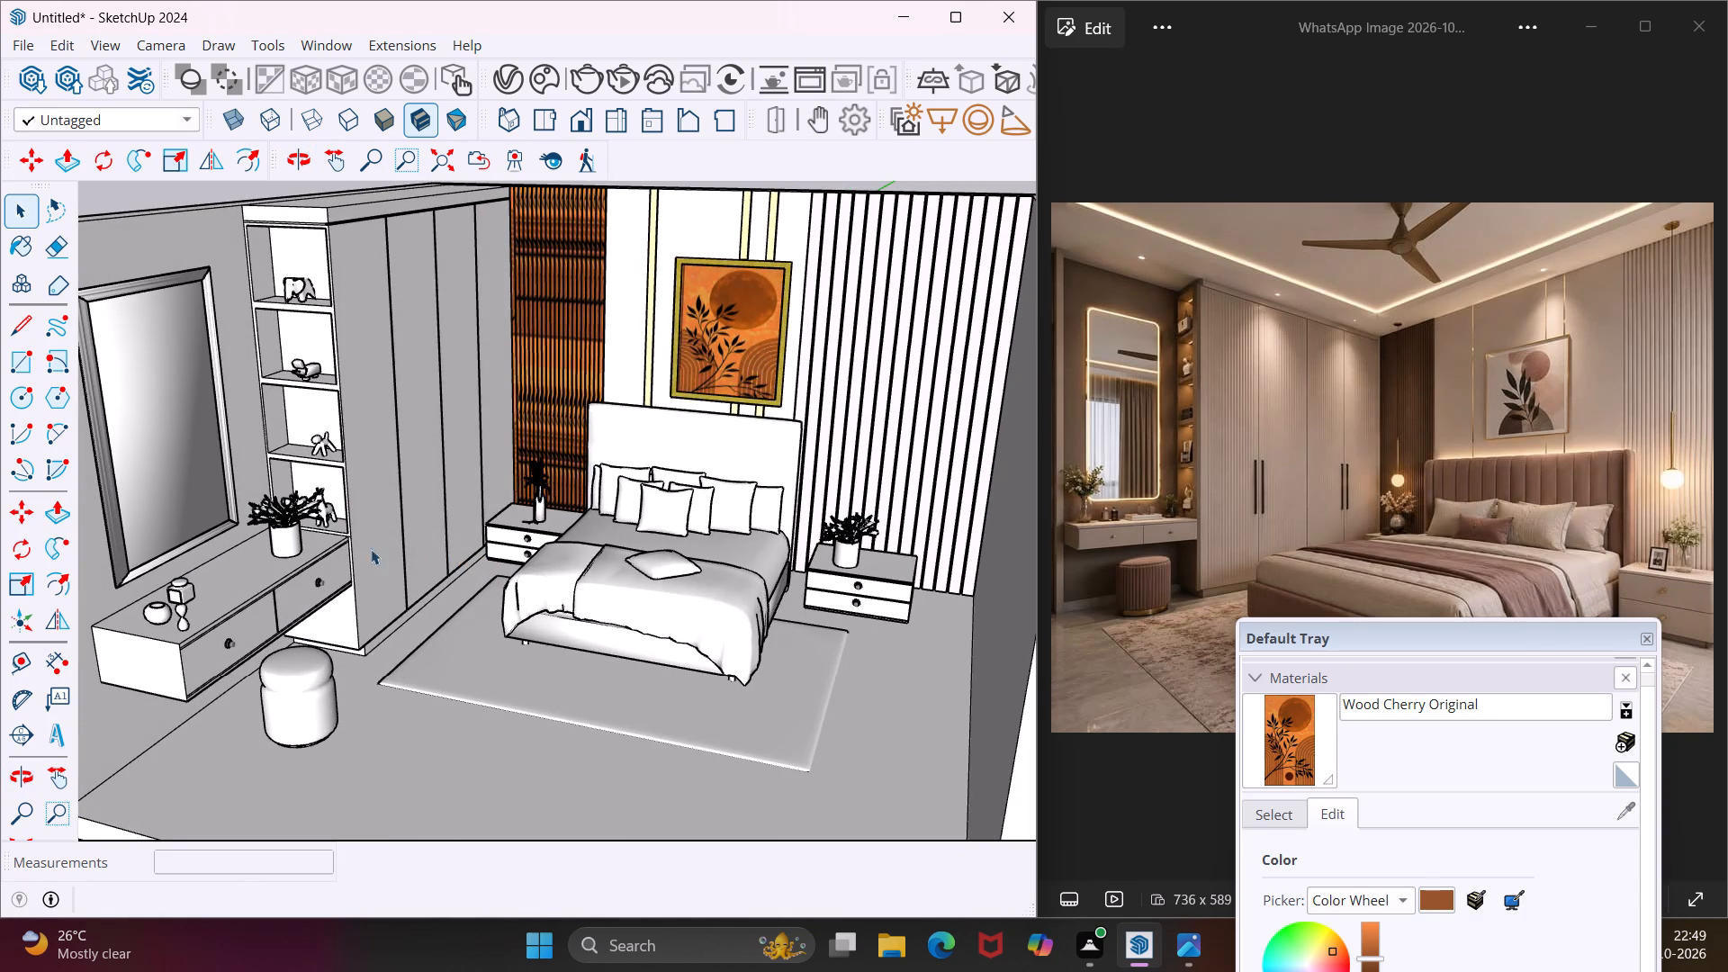
pyautogui.scroll(3, 301, 526)
pyautogui.moveTo(301, 526); pyautogui.dragTo(284, 519, button='middle')
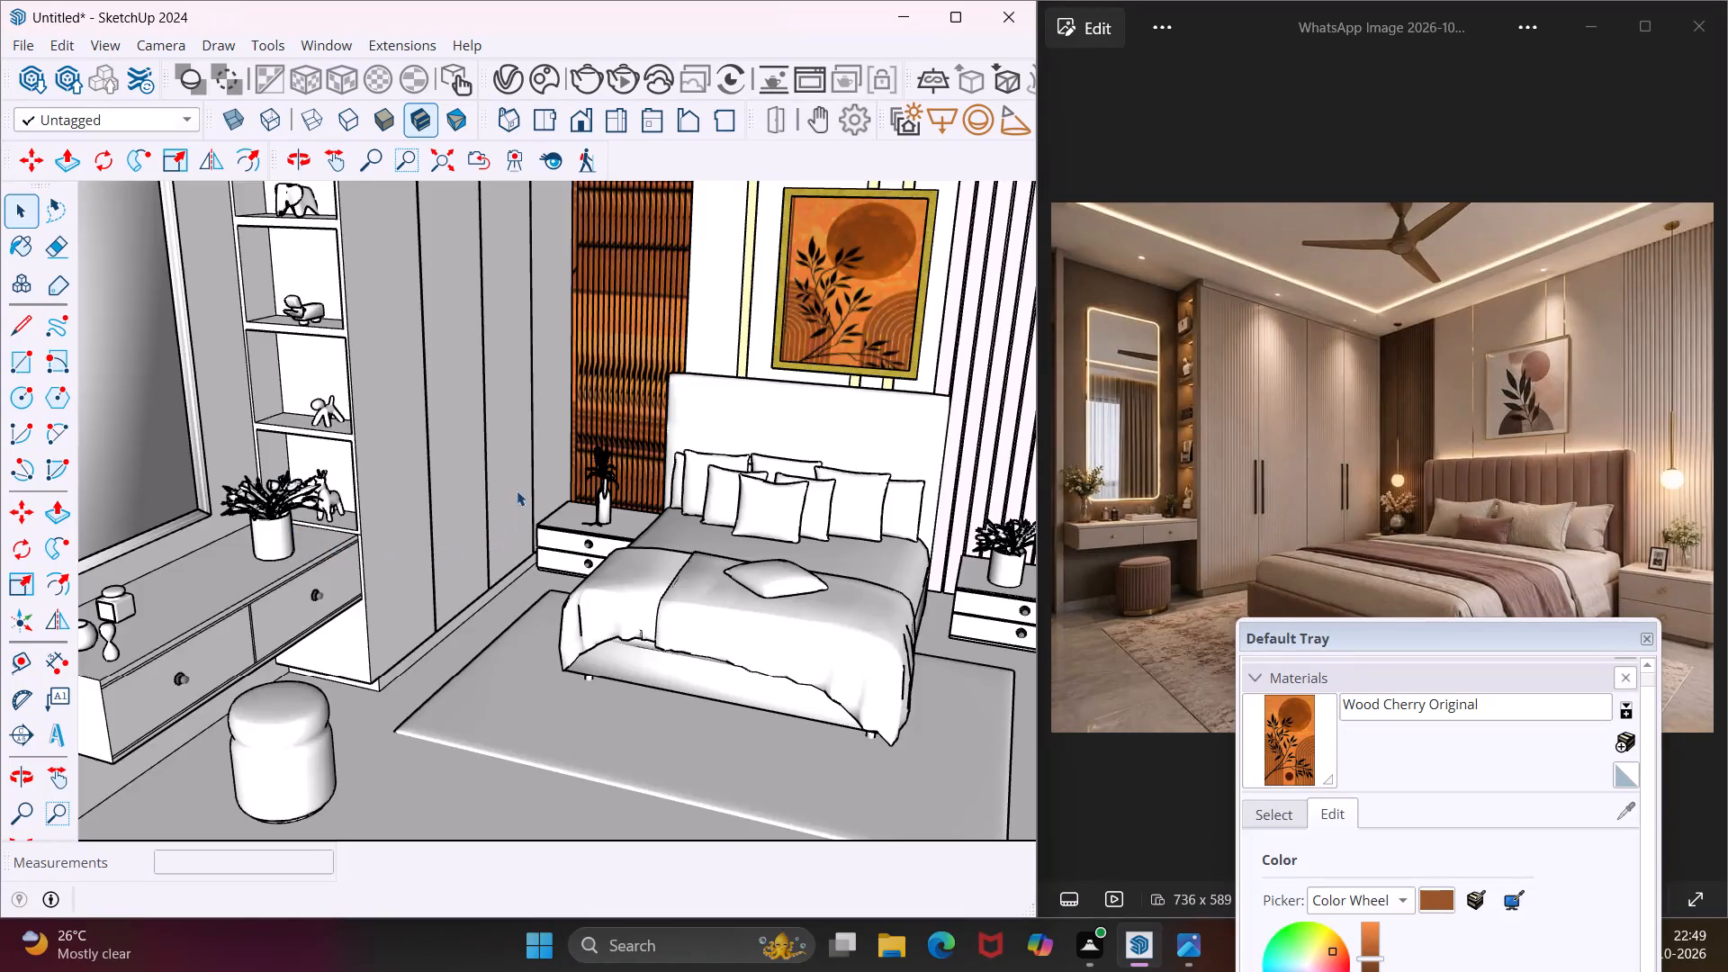
pyautogui.scroll(-6, 517, 490)
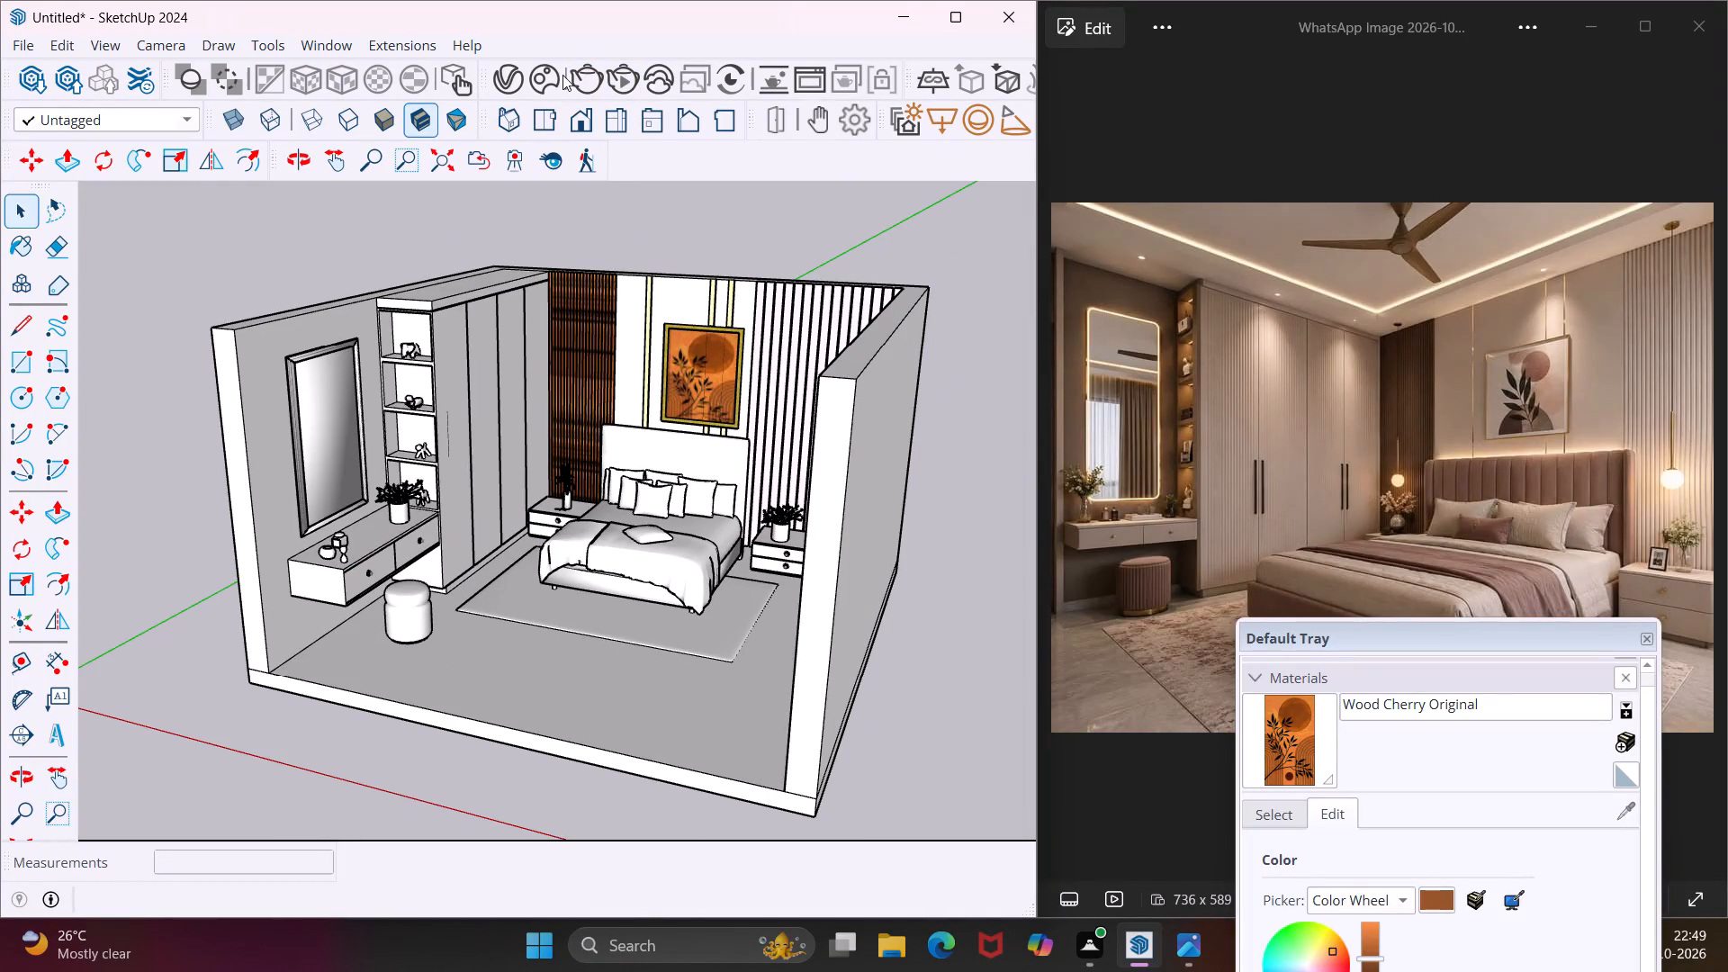
# Open the Chaos Cosmos Browser and look through the online Lighting models for fixtures like those in the reference image.
pyautogui.click(556, 75)
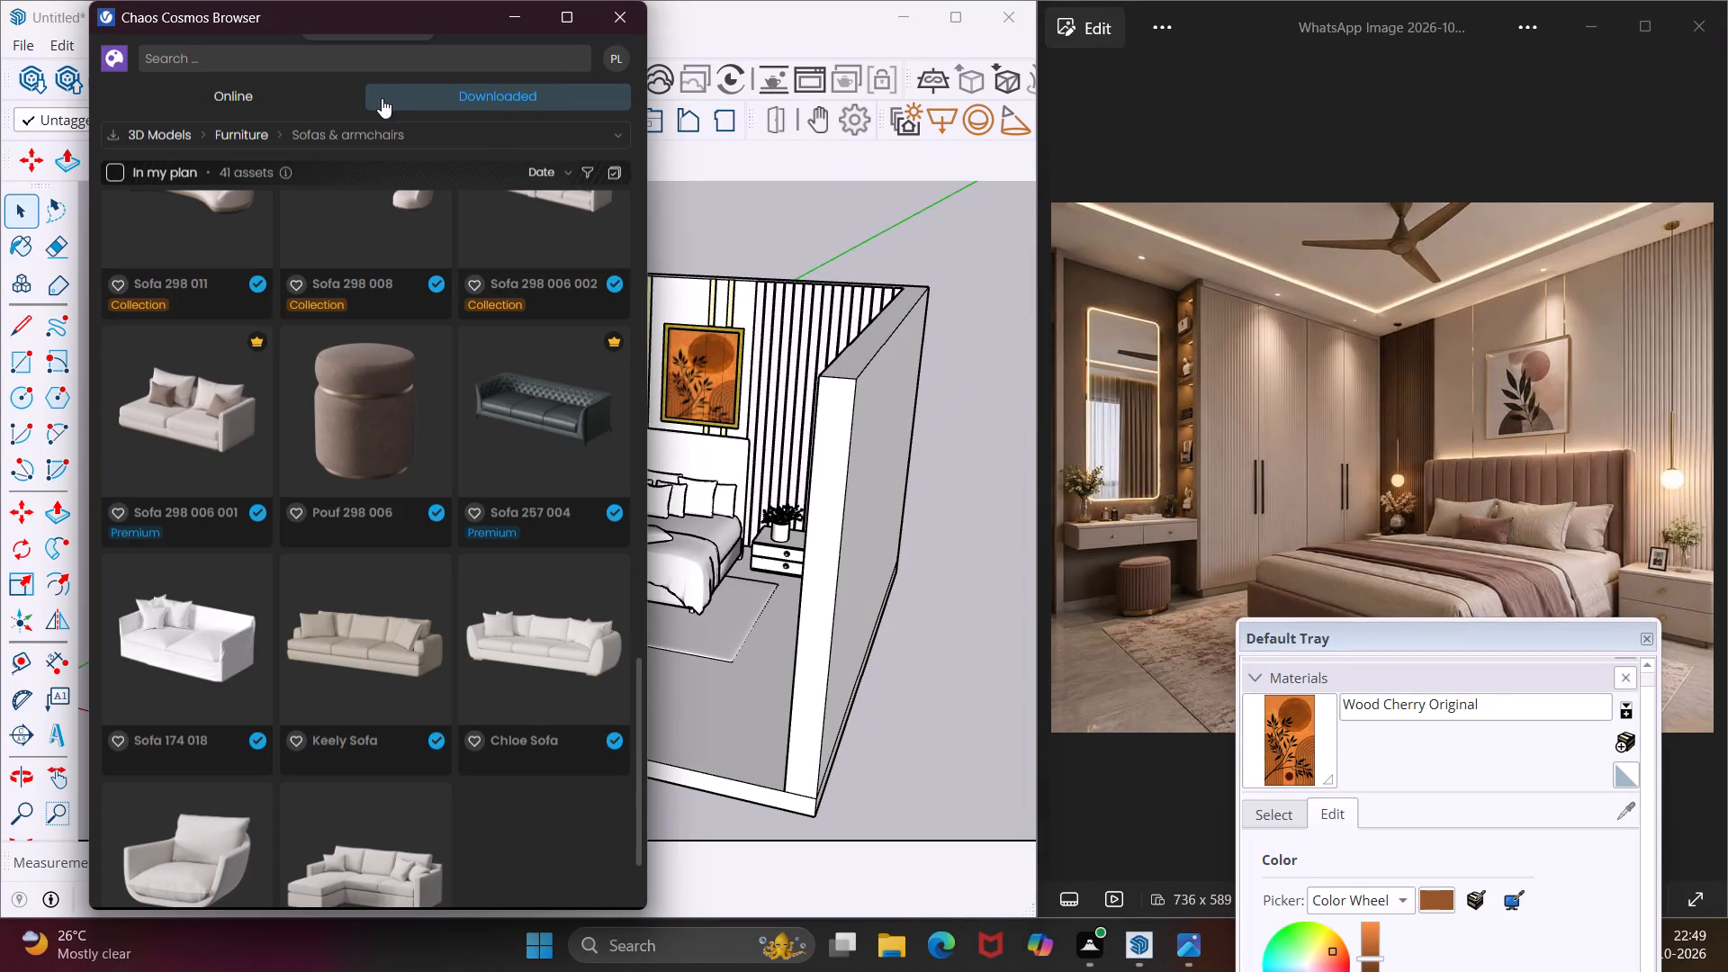
pyautogui.click(257, 96)
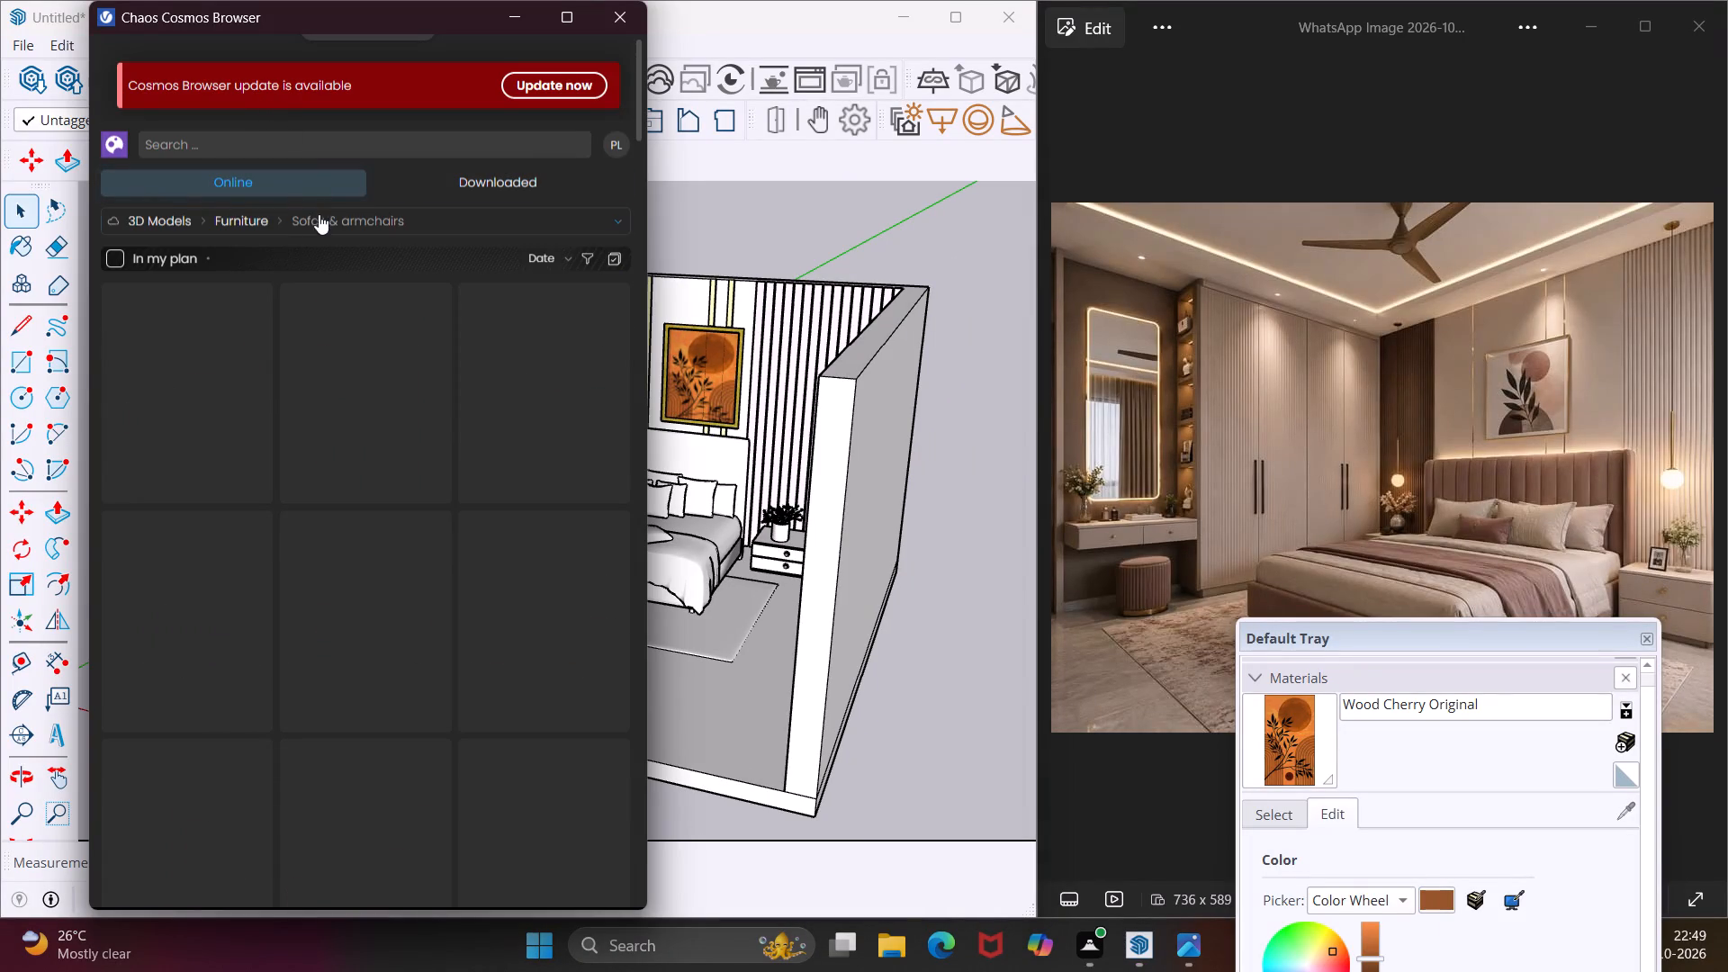
pyautogui.click(323, 221)
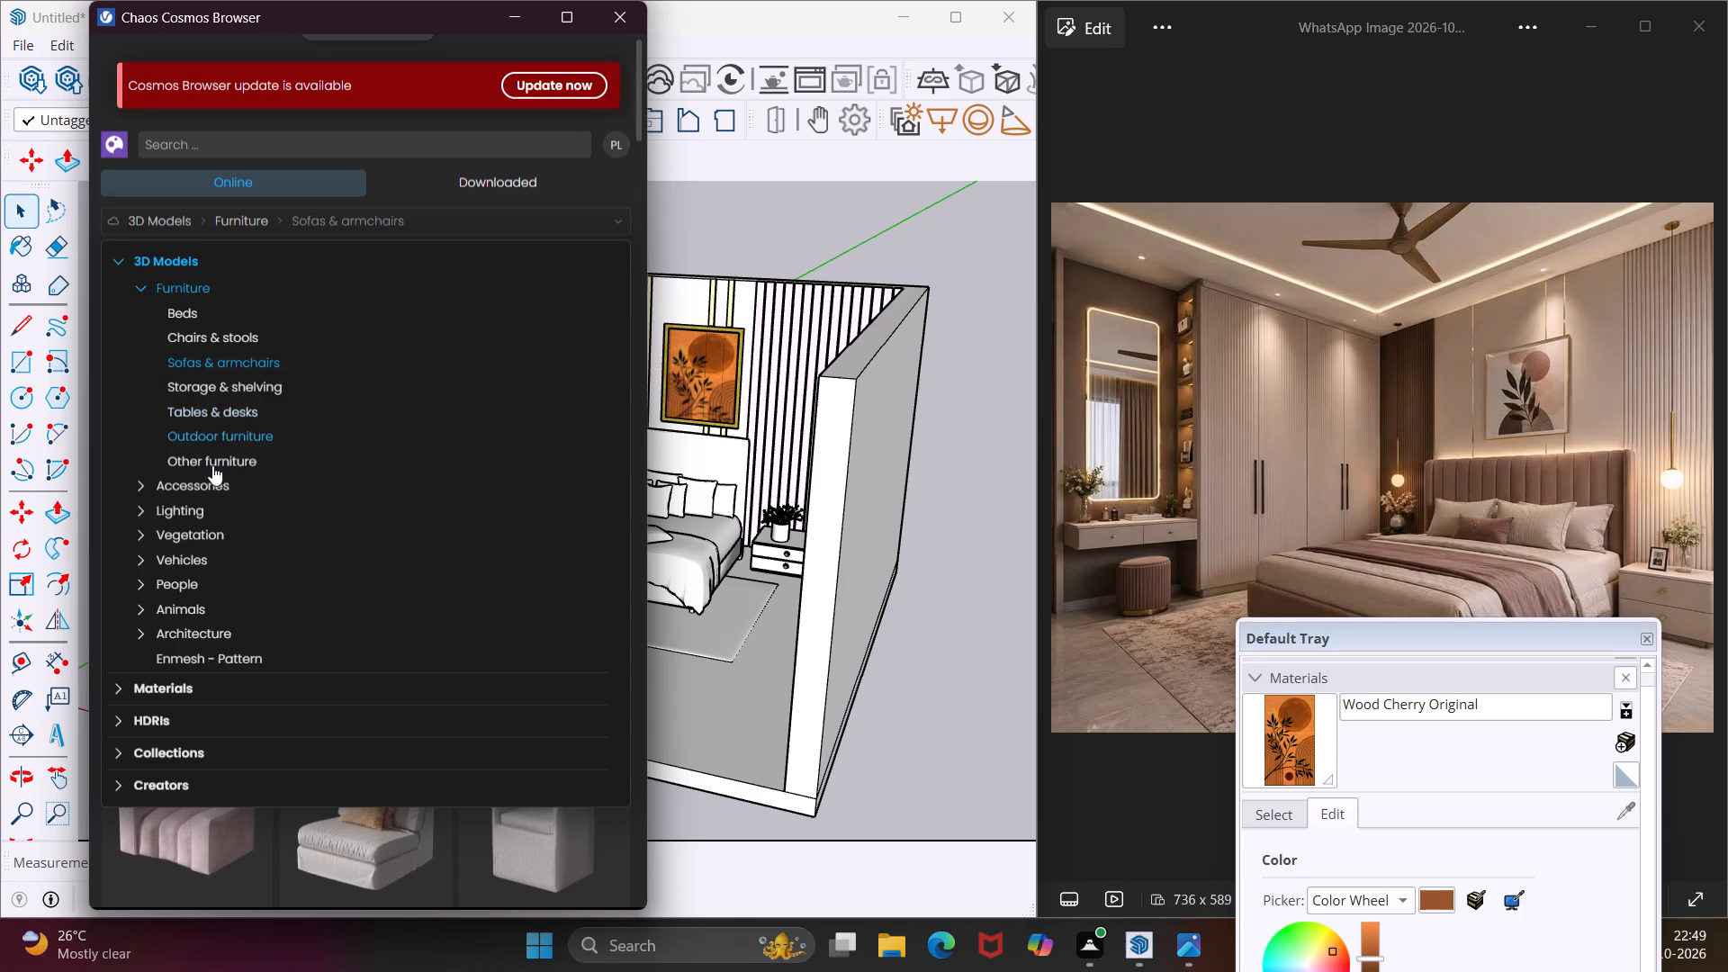
pyautogui.click(192, 508)
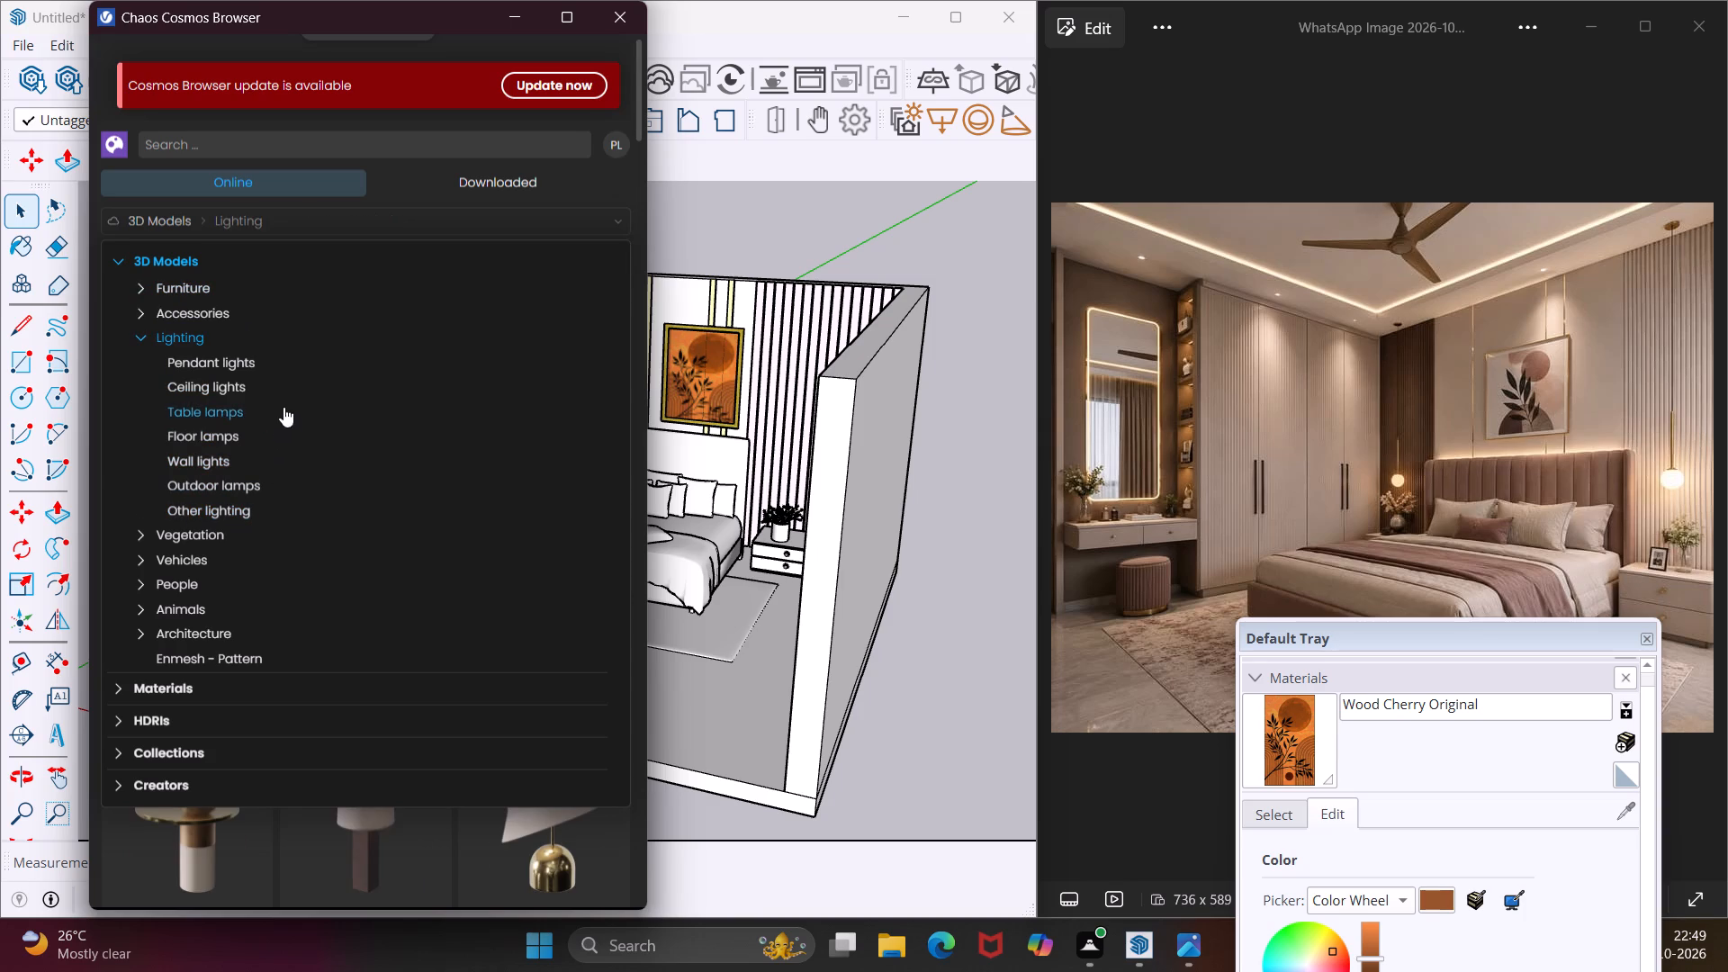
pyautogui.click(377, 854)
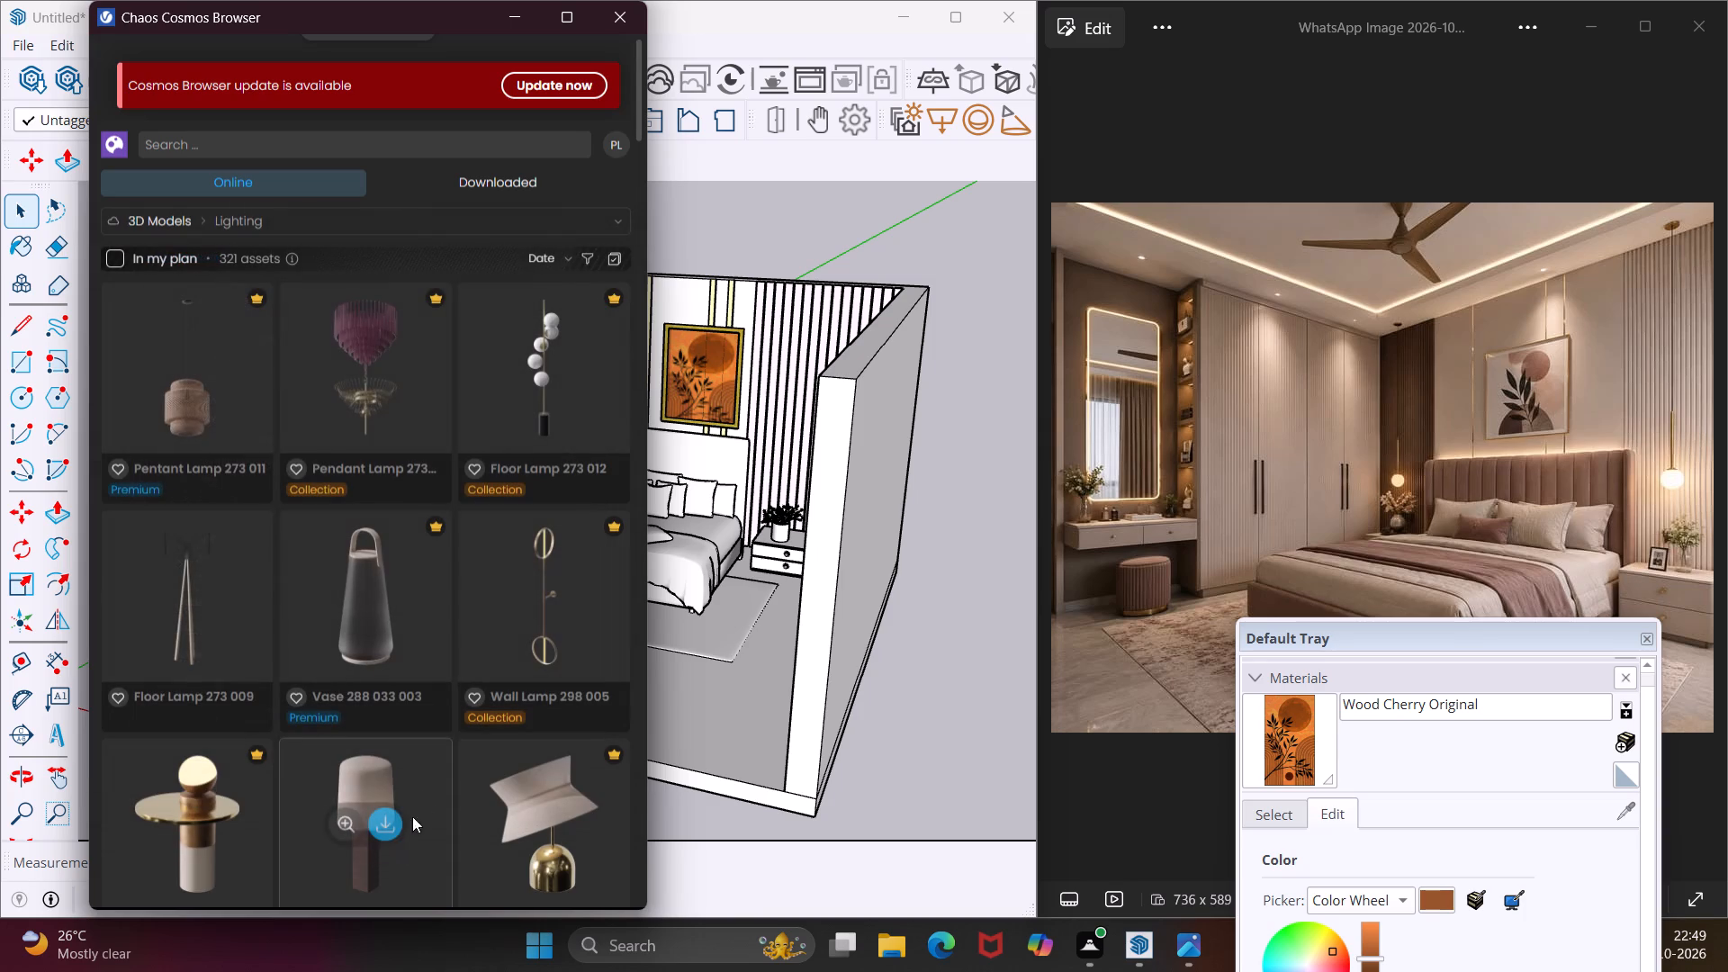
pyautogui.scroll(-4, 370, 562)
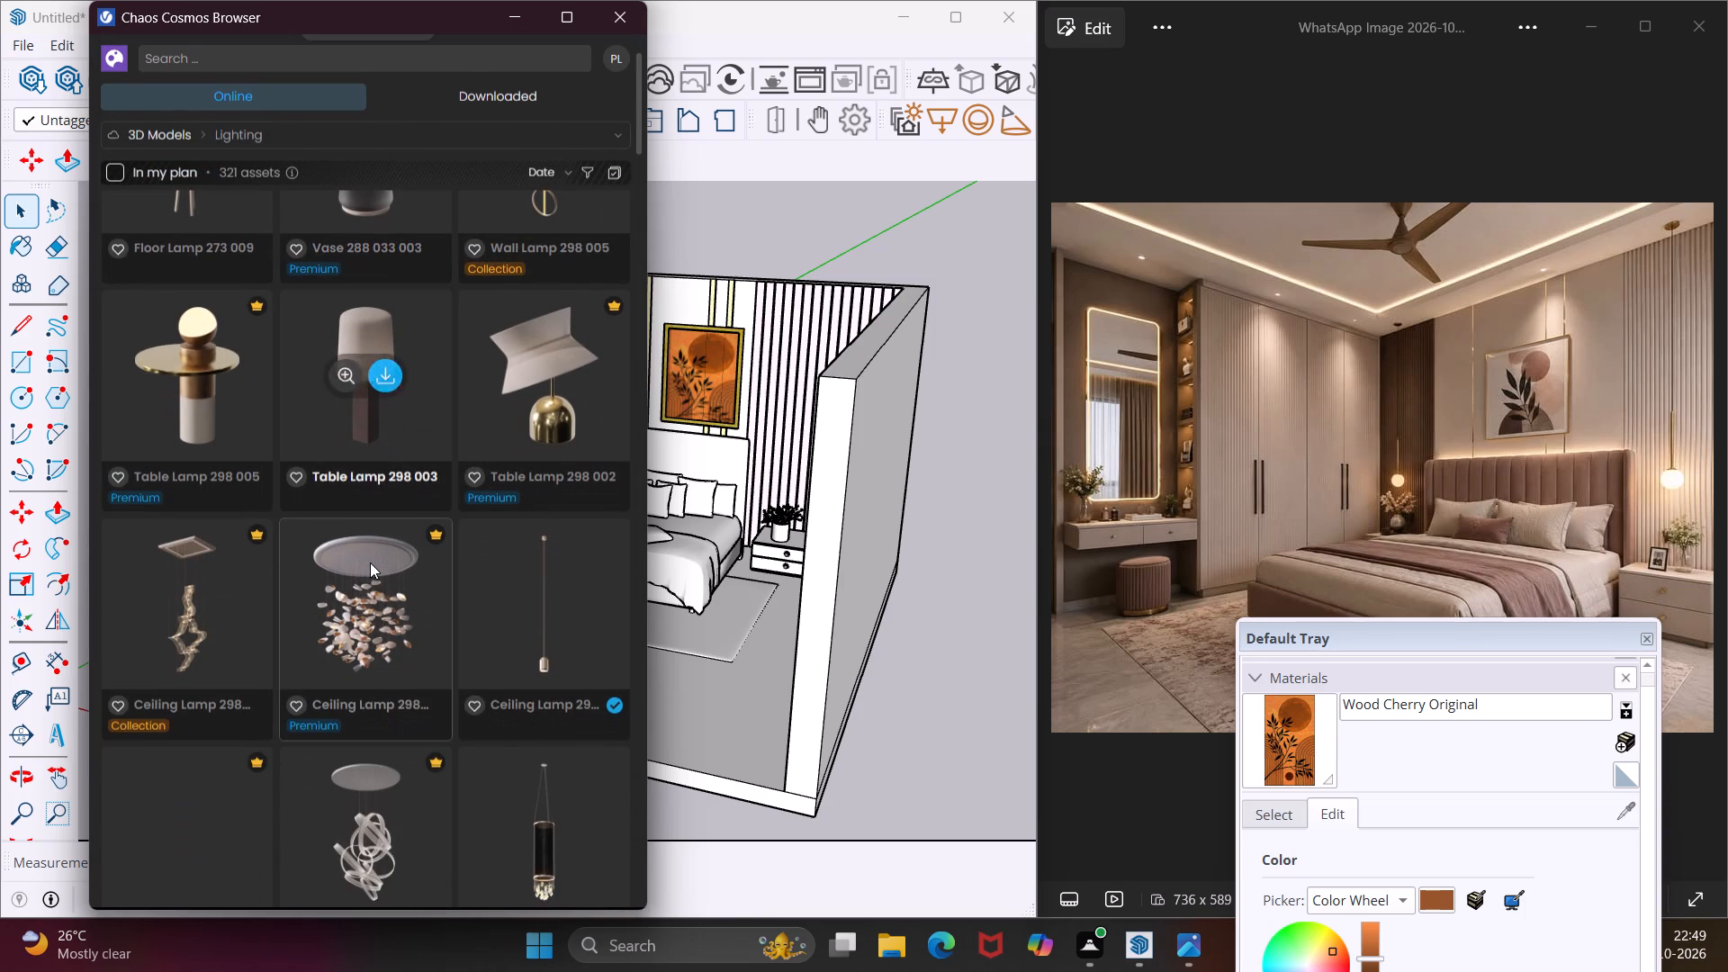
pyautogui.scroll(-5, 370, 562)
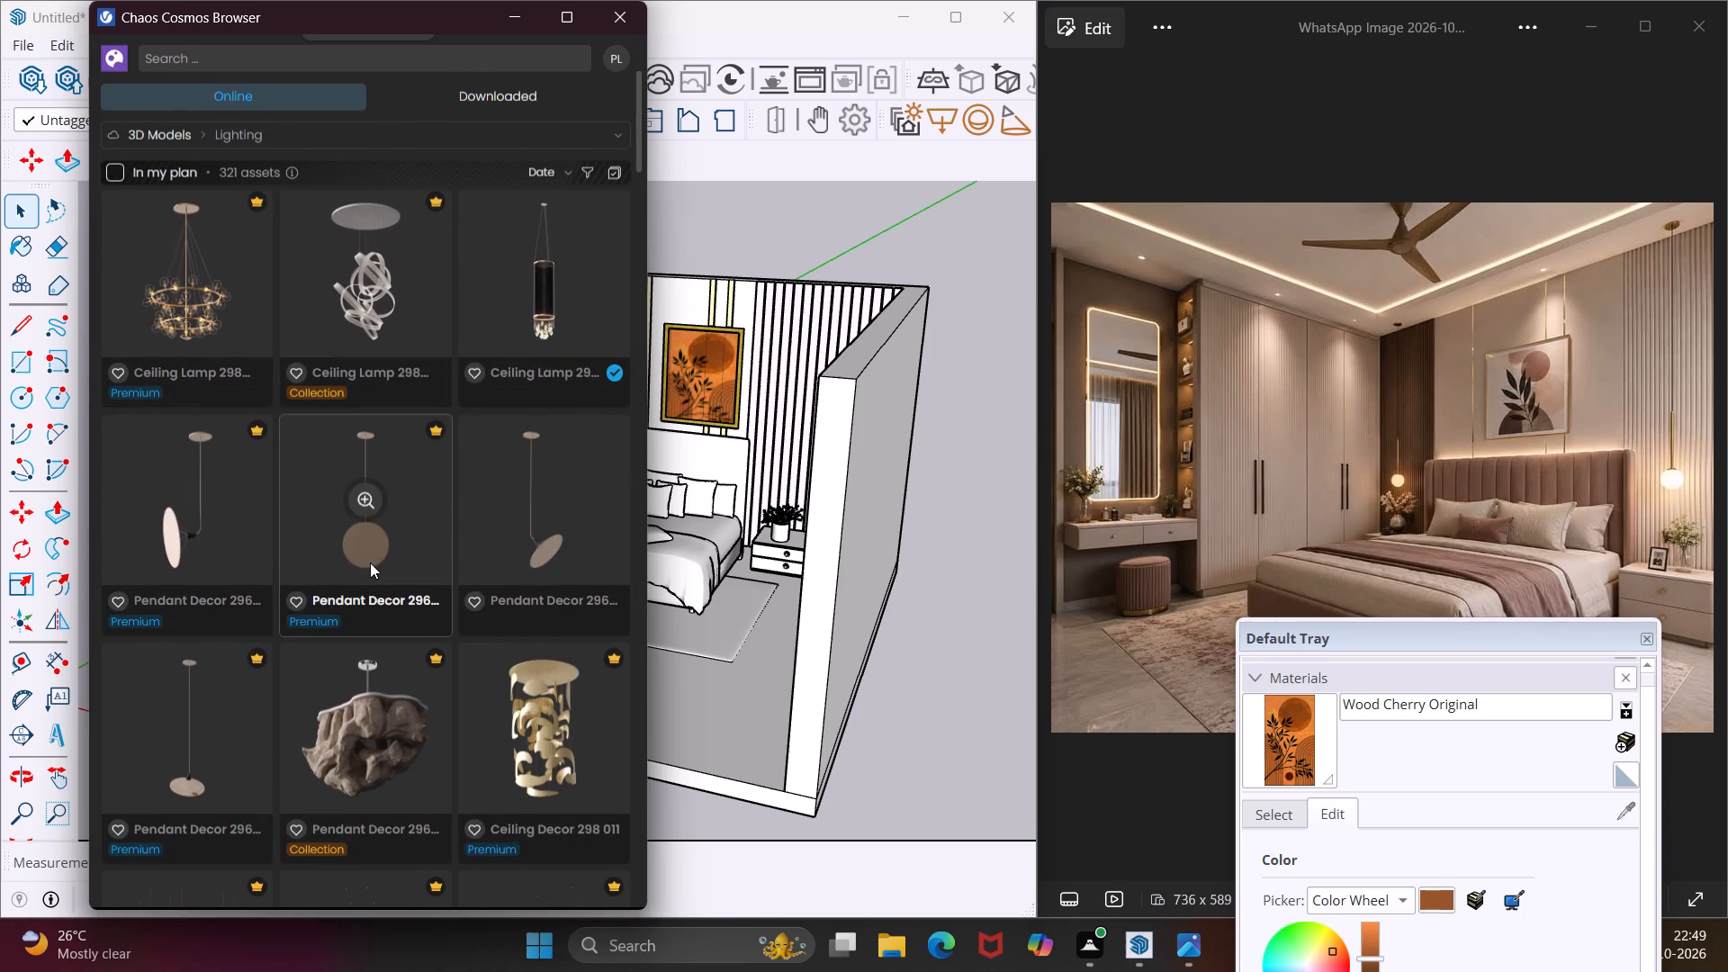
pyautogui.scroll(-10, 370, 562)
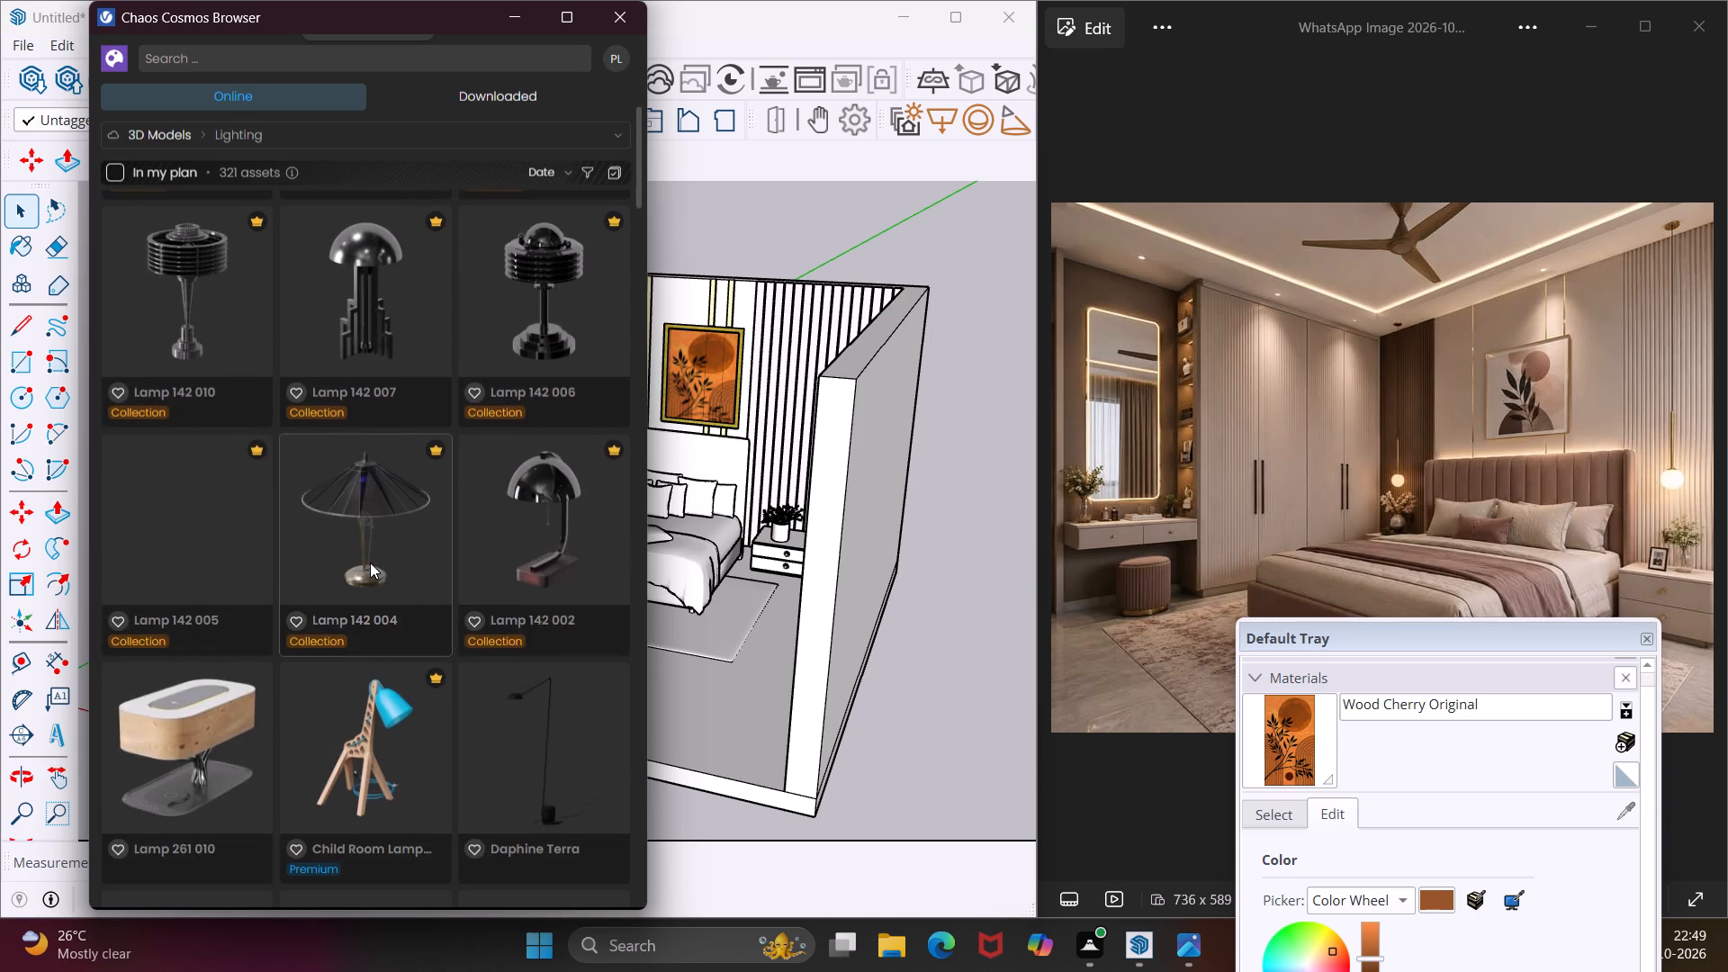
pyautogui.scroll(-9, 370, 562)
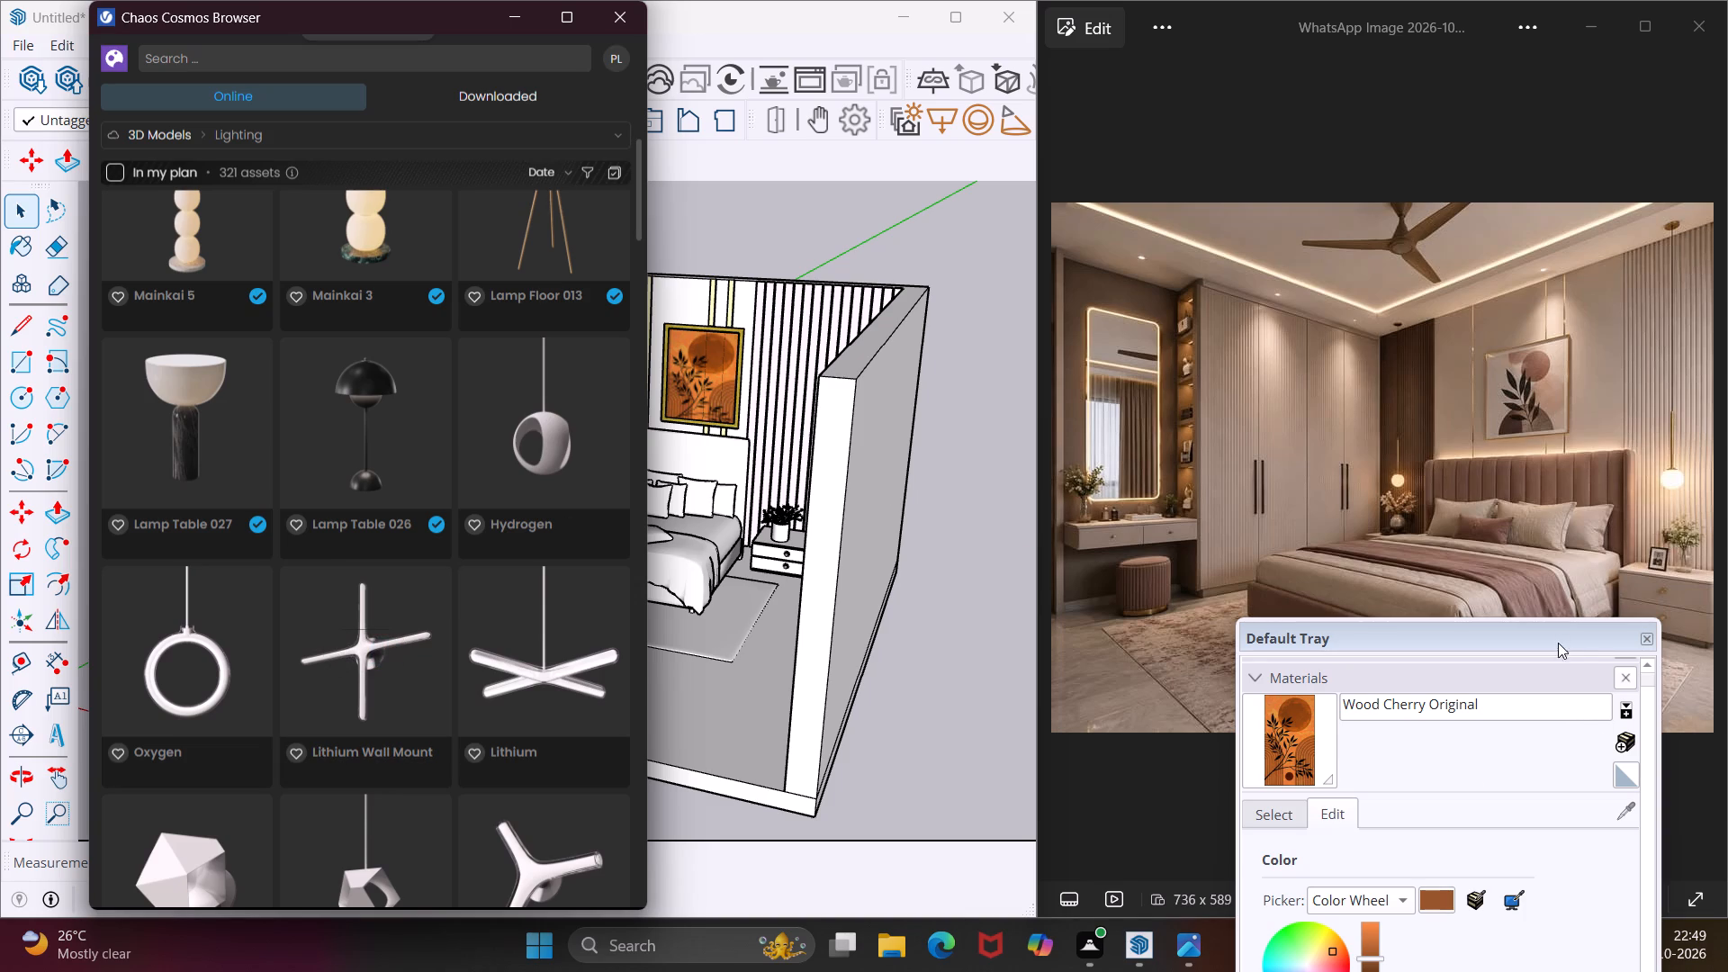
# Move the Default Tray off the reference image so that the whole bedroom picture is uncovered.
pyautogui.moveTo(1555, 618); pyautogui.dragTo(1380, 712)
pyautogui.moveTo(1392, 738); pyautogui.dragTo(1274, 738)
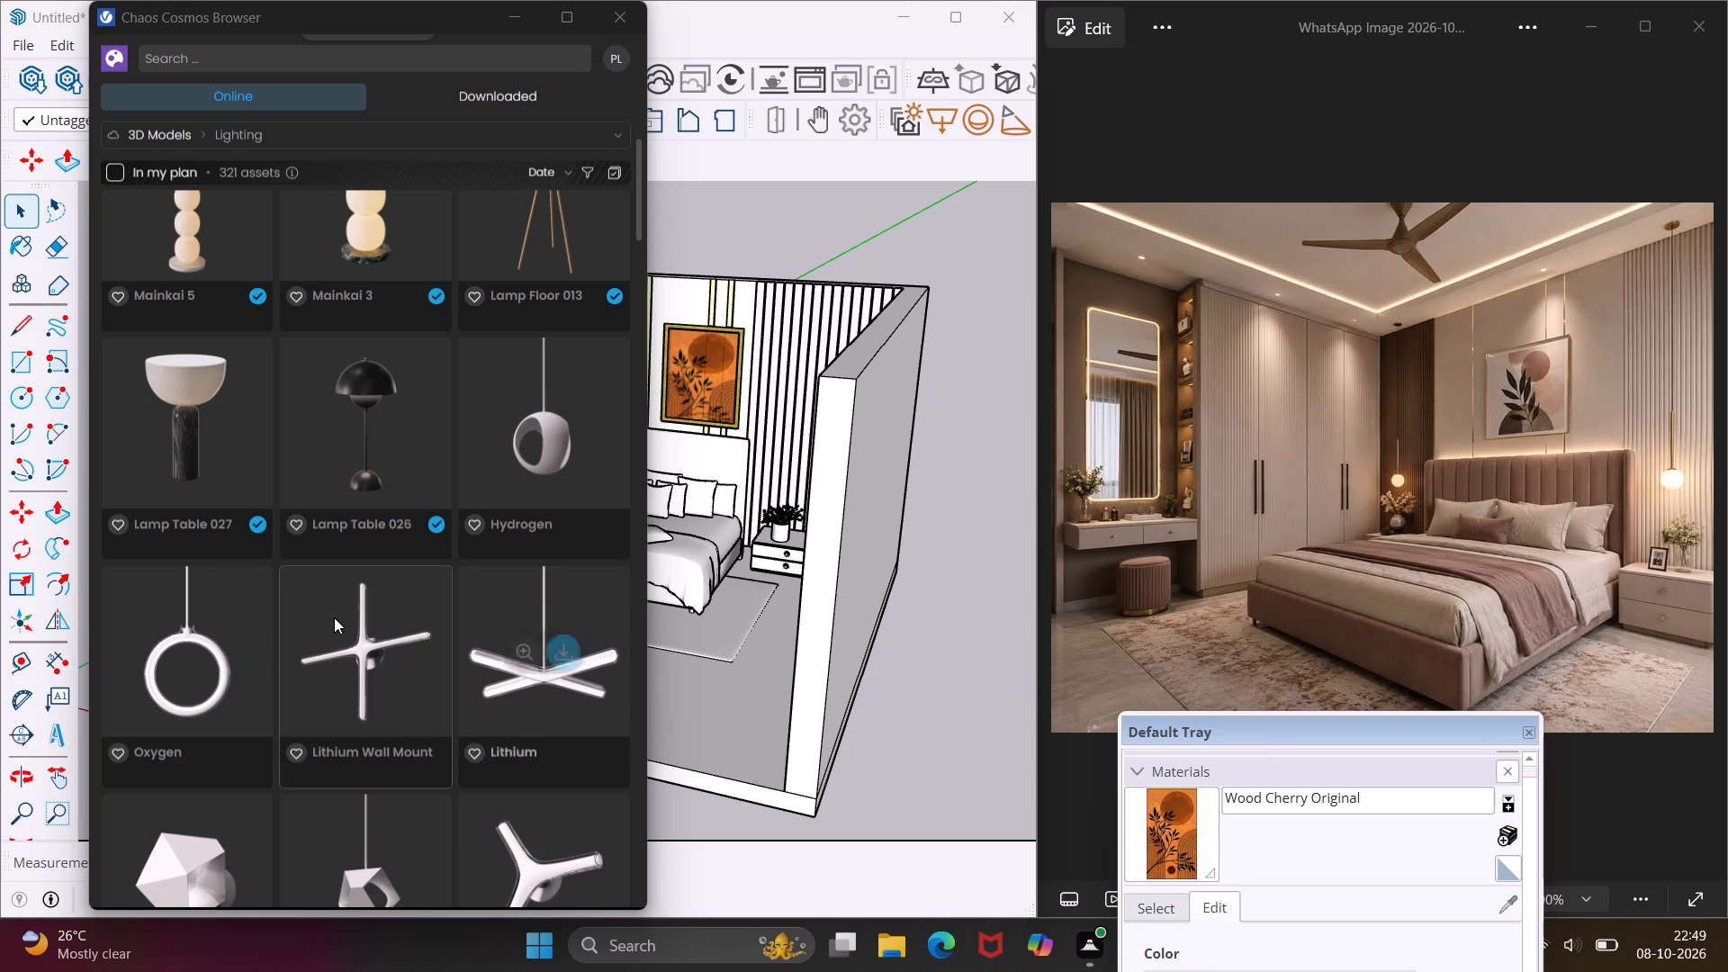
# Look through the online Lighting models in Chaos Cosmos for a hanging pendant like the bedside ones in the reference image.
pyautogui.scroll(-10, 384, 672)
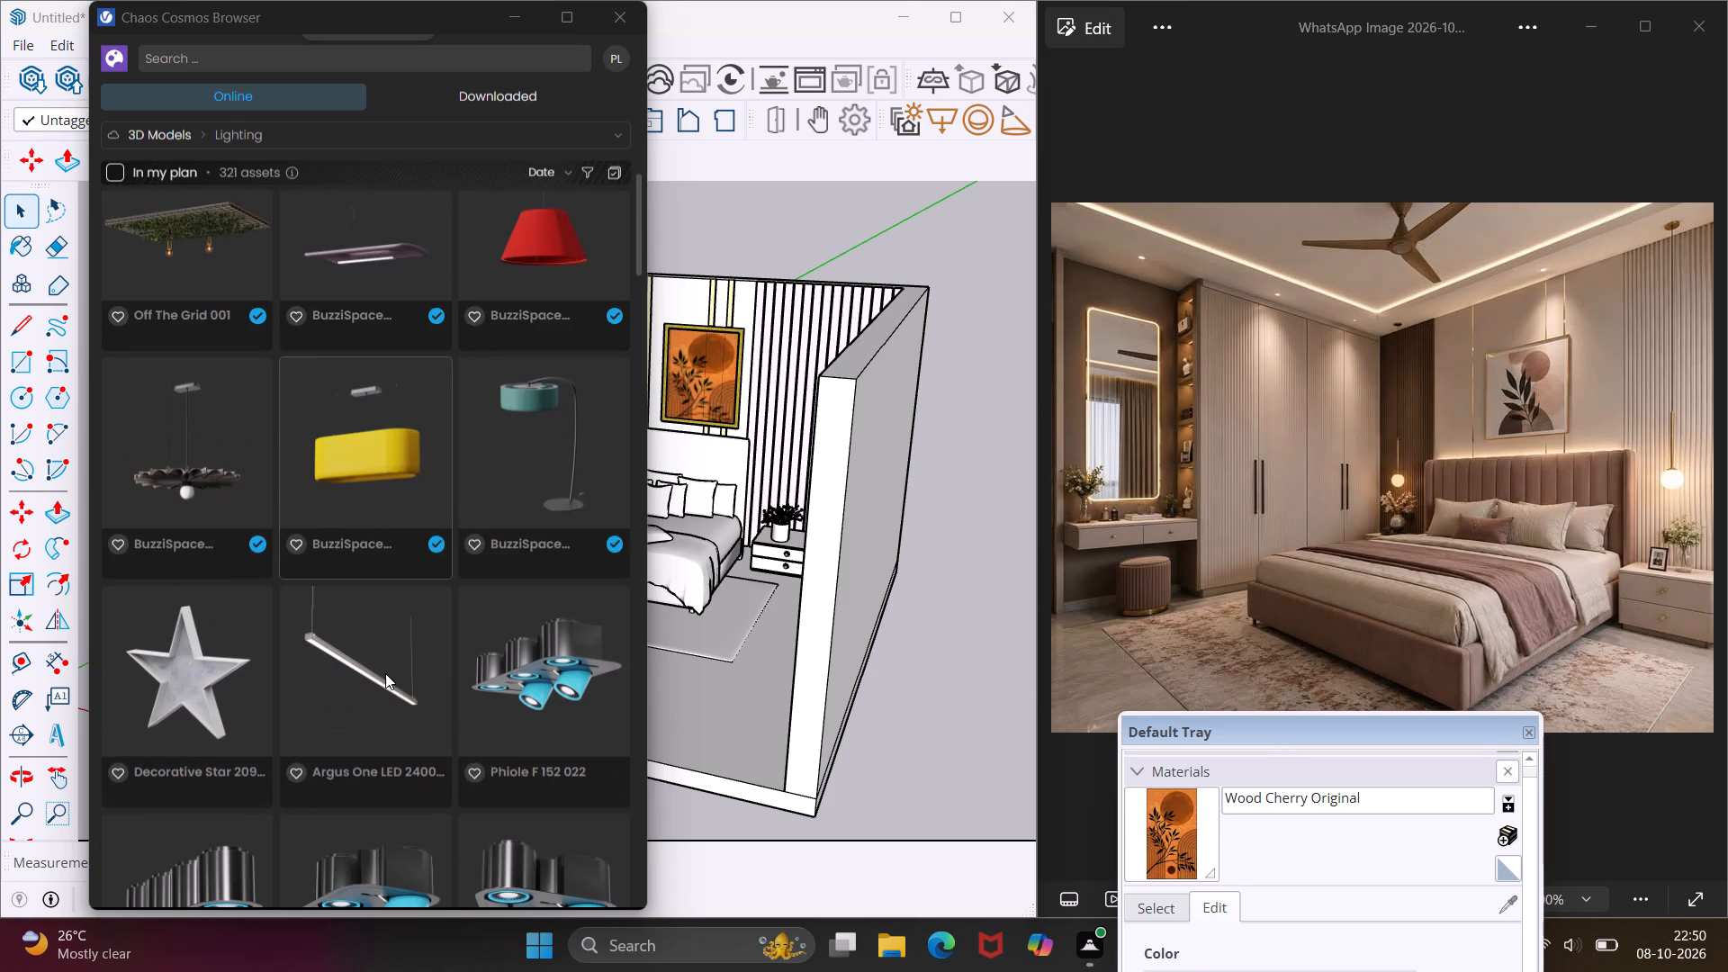
pyautogui.scroll(-11, 385, 673)
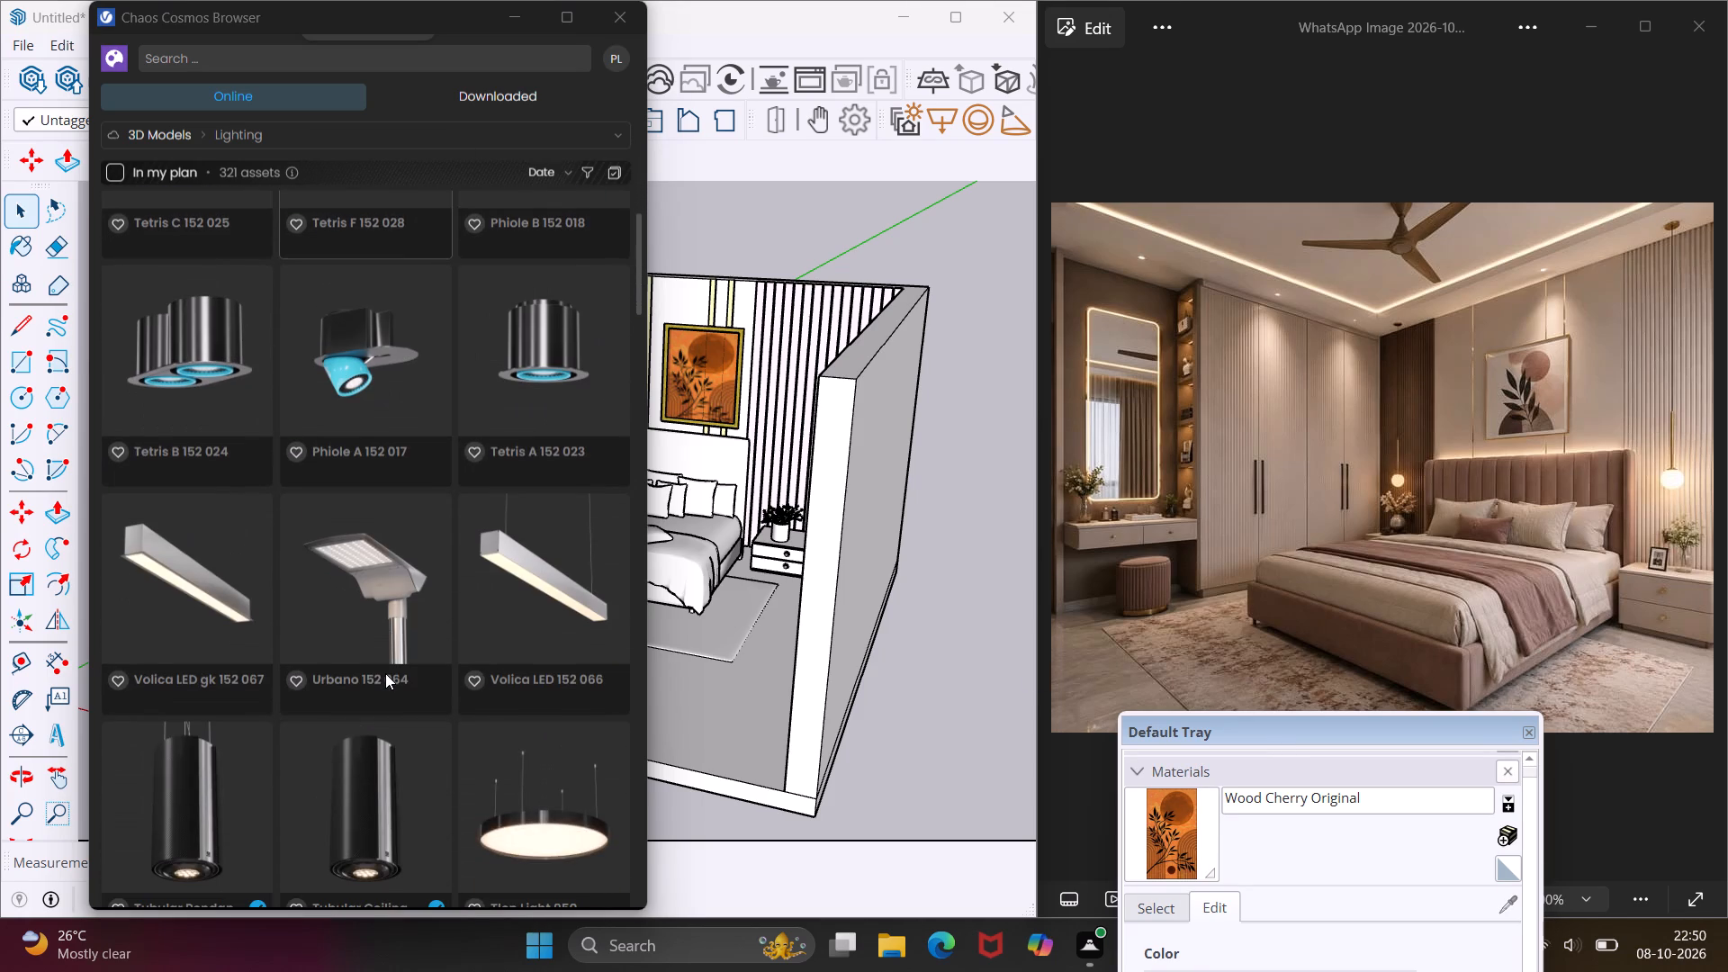
pyautogui.scroll(-11, 385, 673)
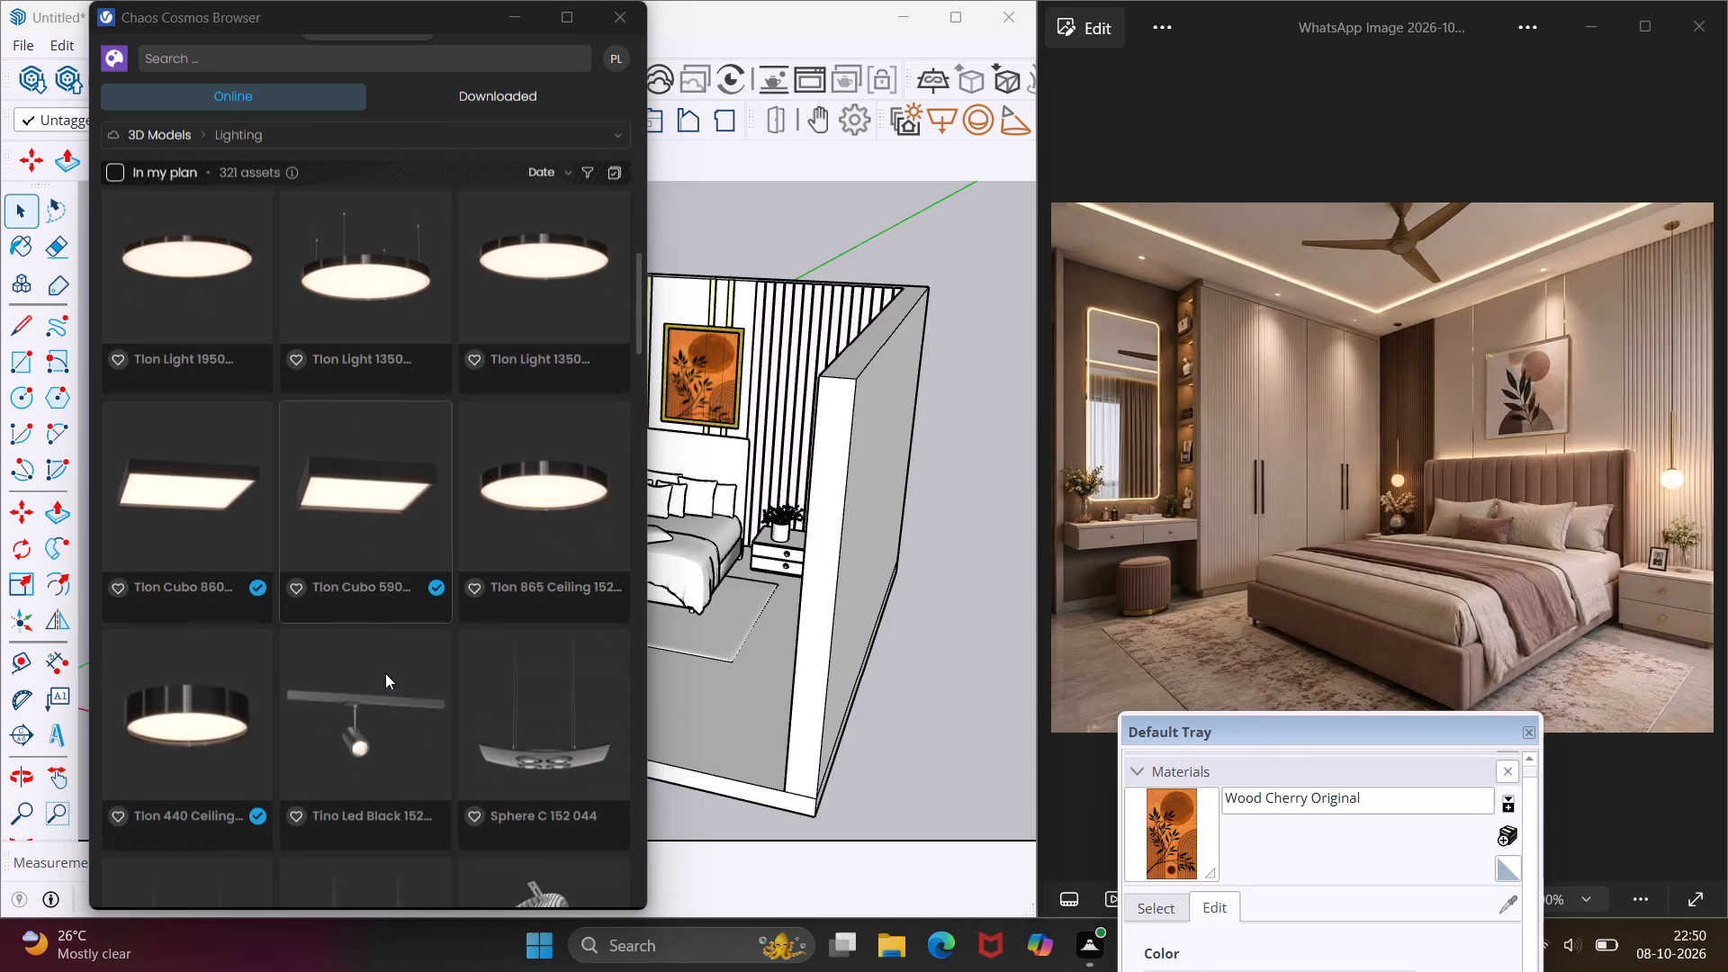
pyautogui.scroll(-9, 385, 673)
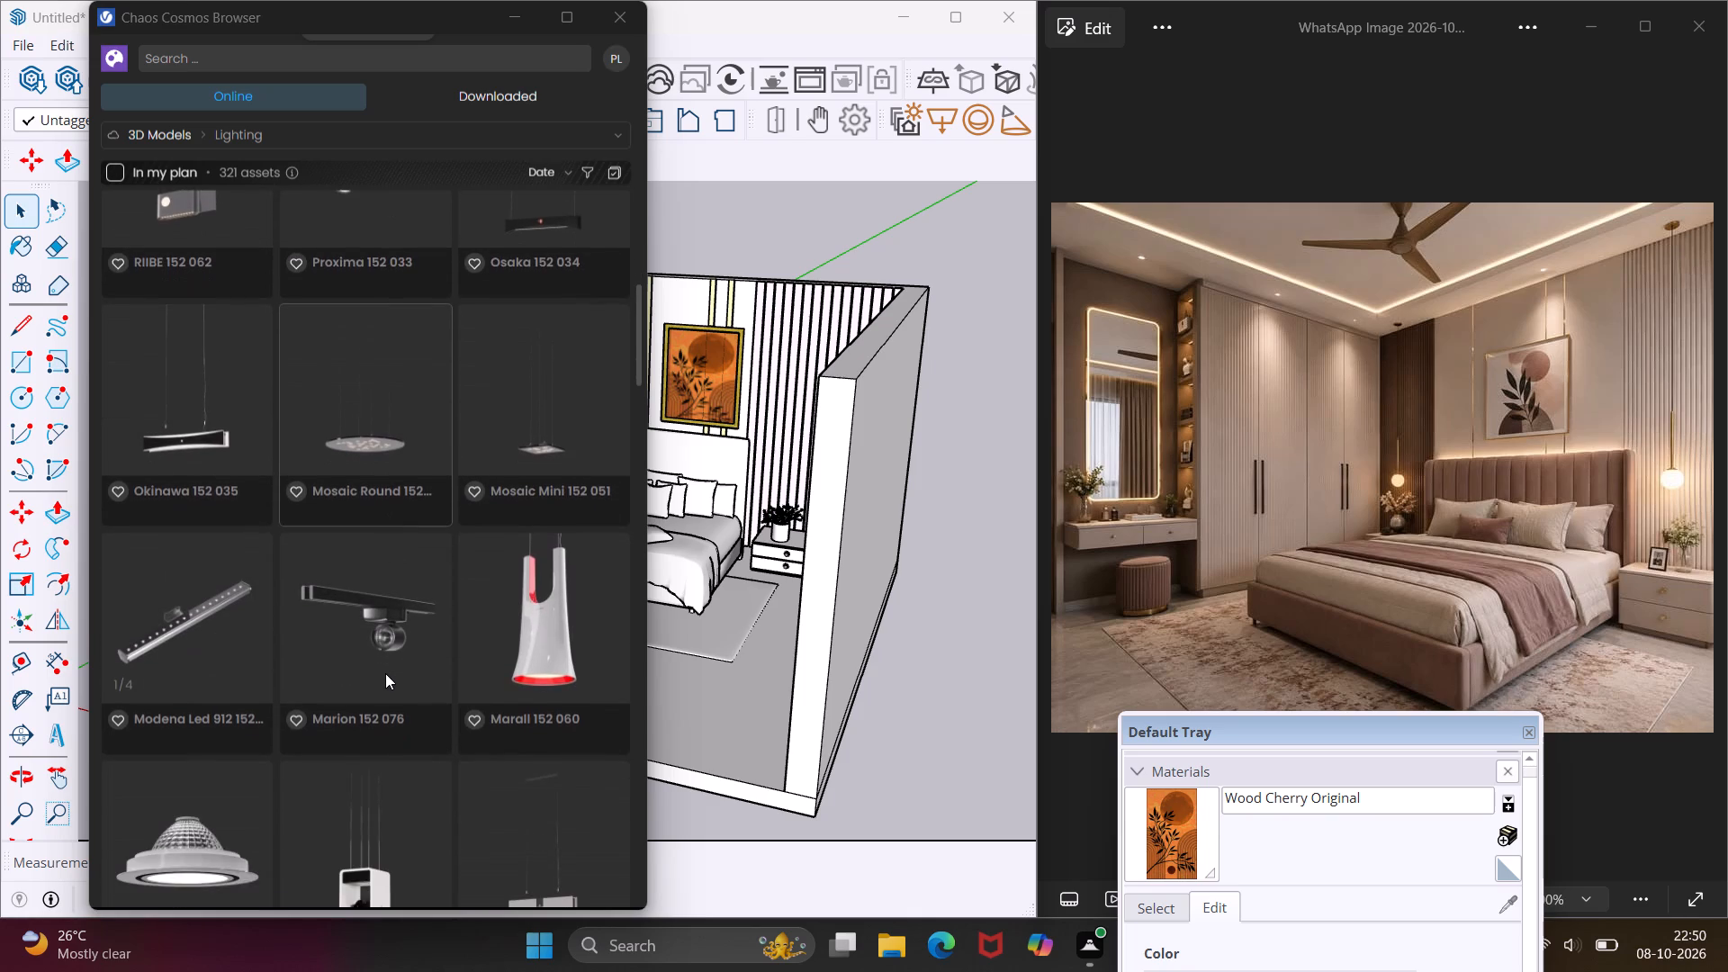
pyautogui.scroll(-13, 385, 673)
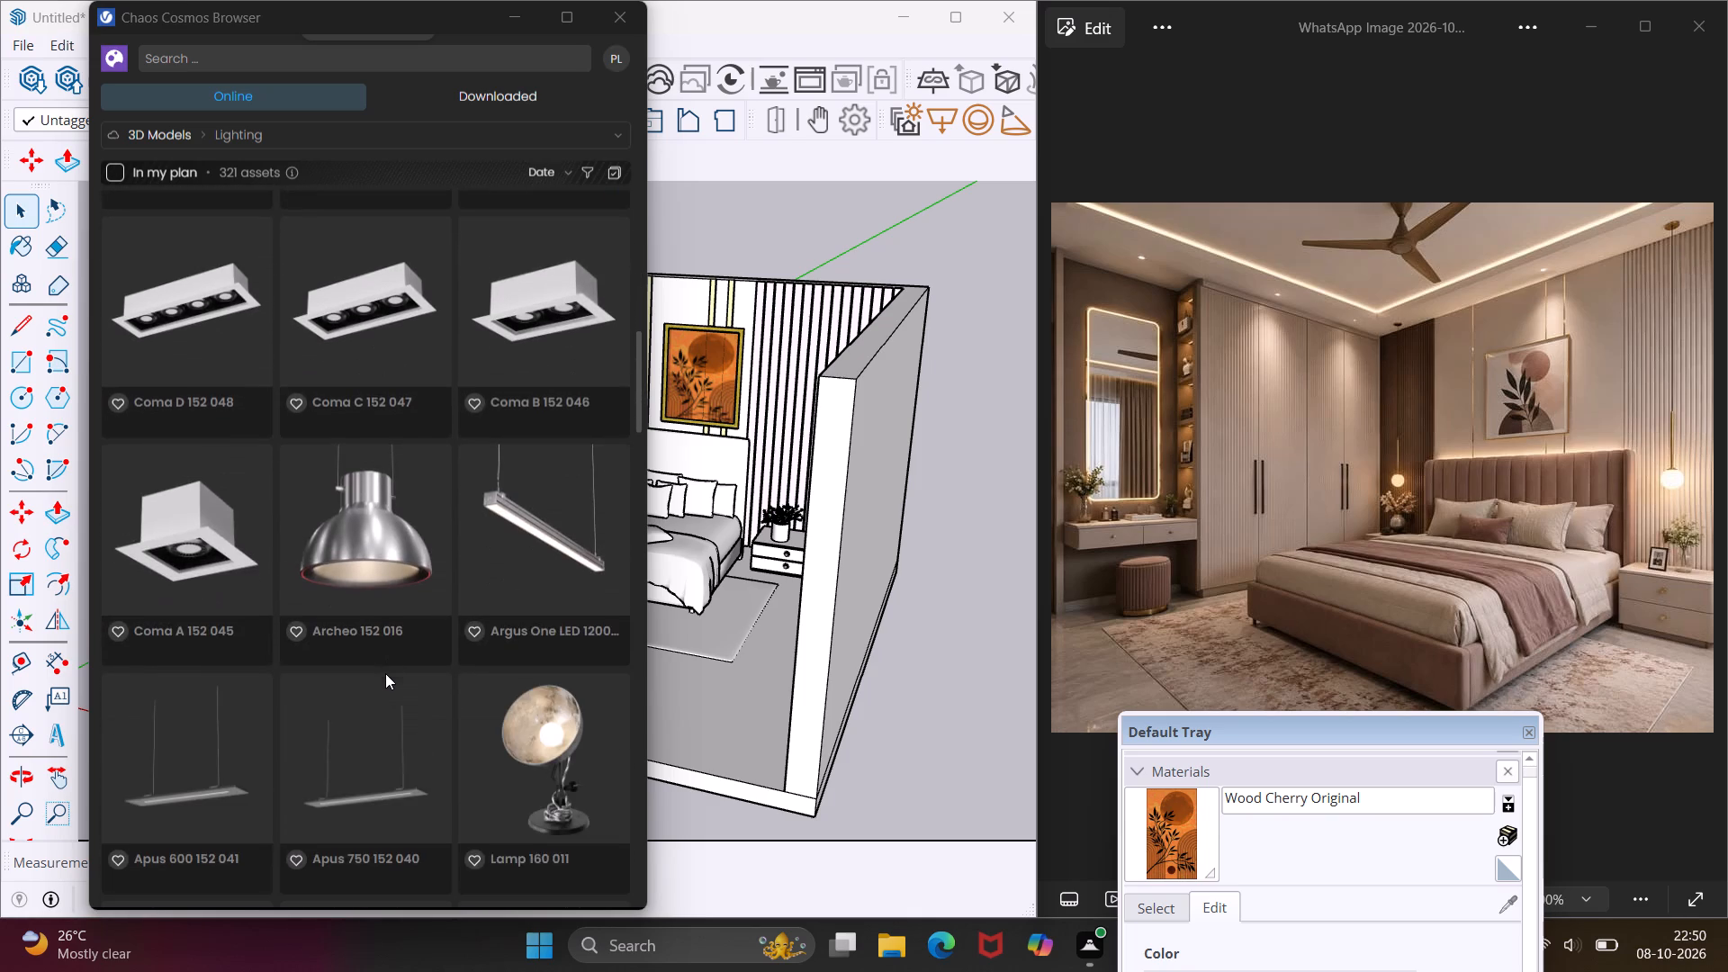
pyautogui.scroll(-9, 385, 673)
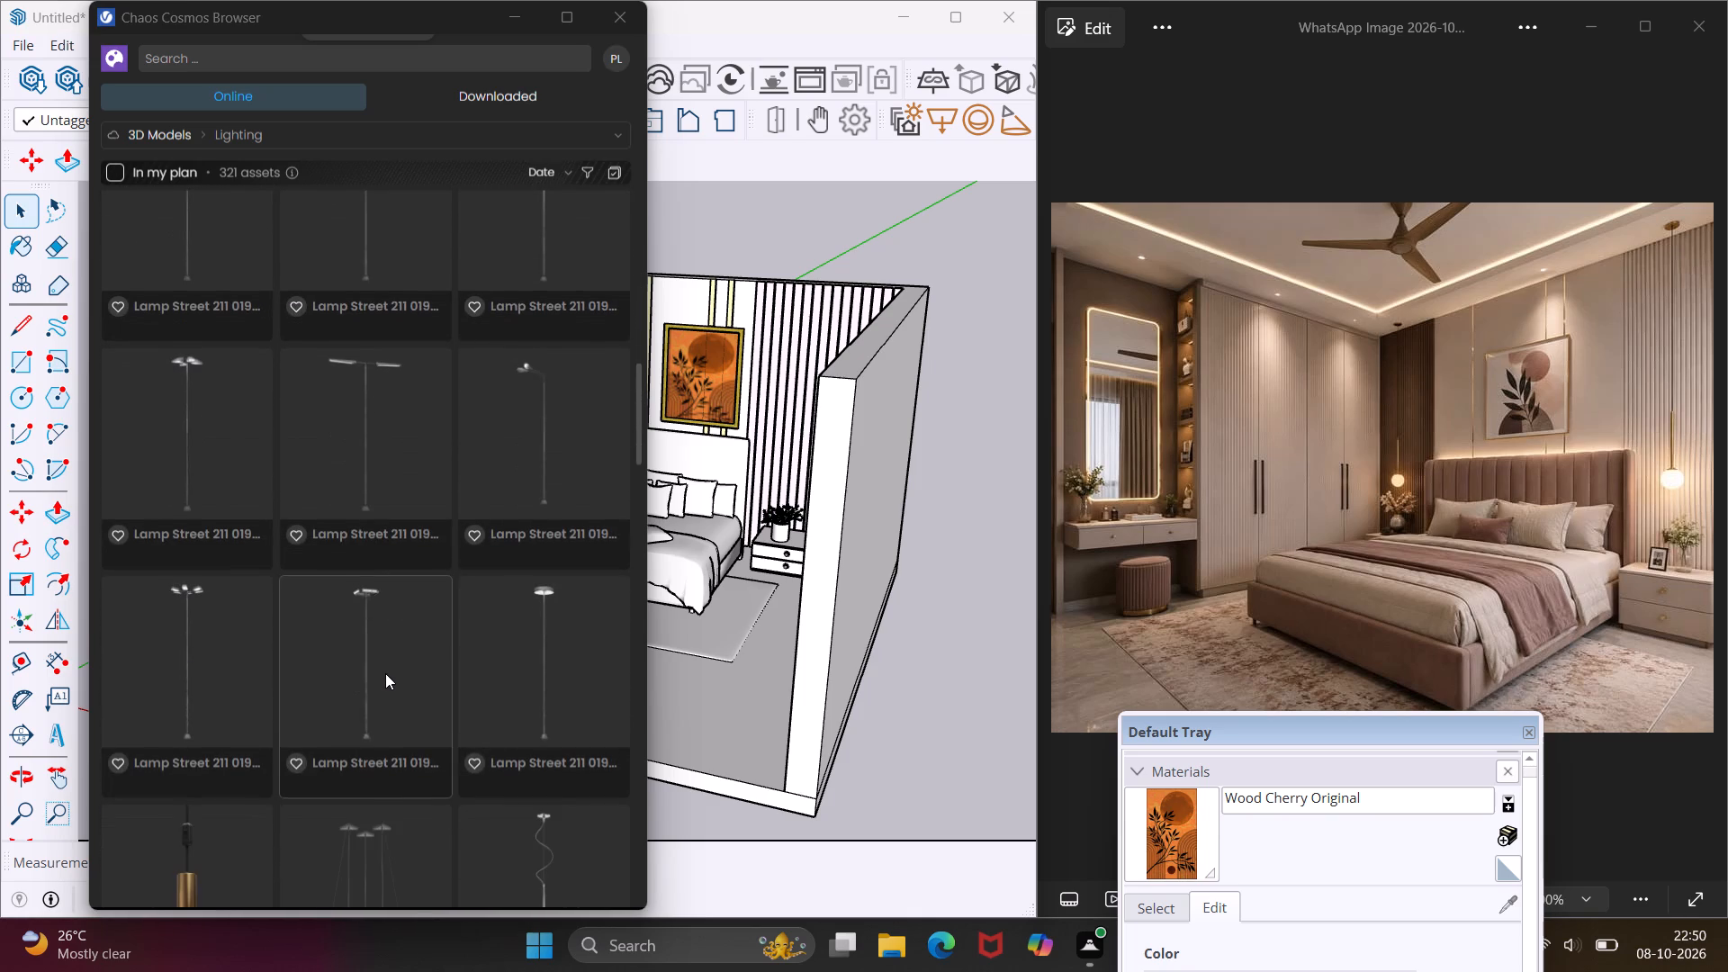
pyautogui.scroll(6, 385, 673)
pyautogui.scroll(-6, 385, 673)
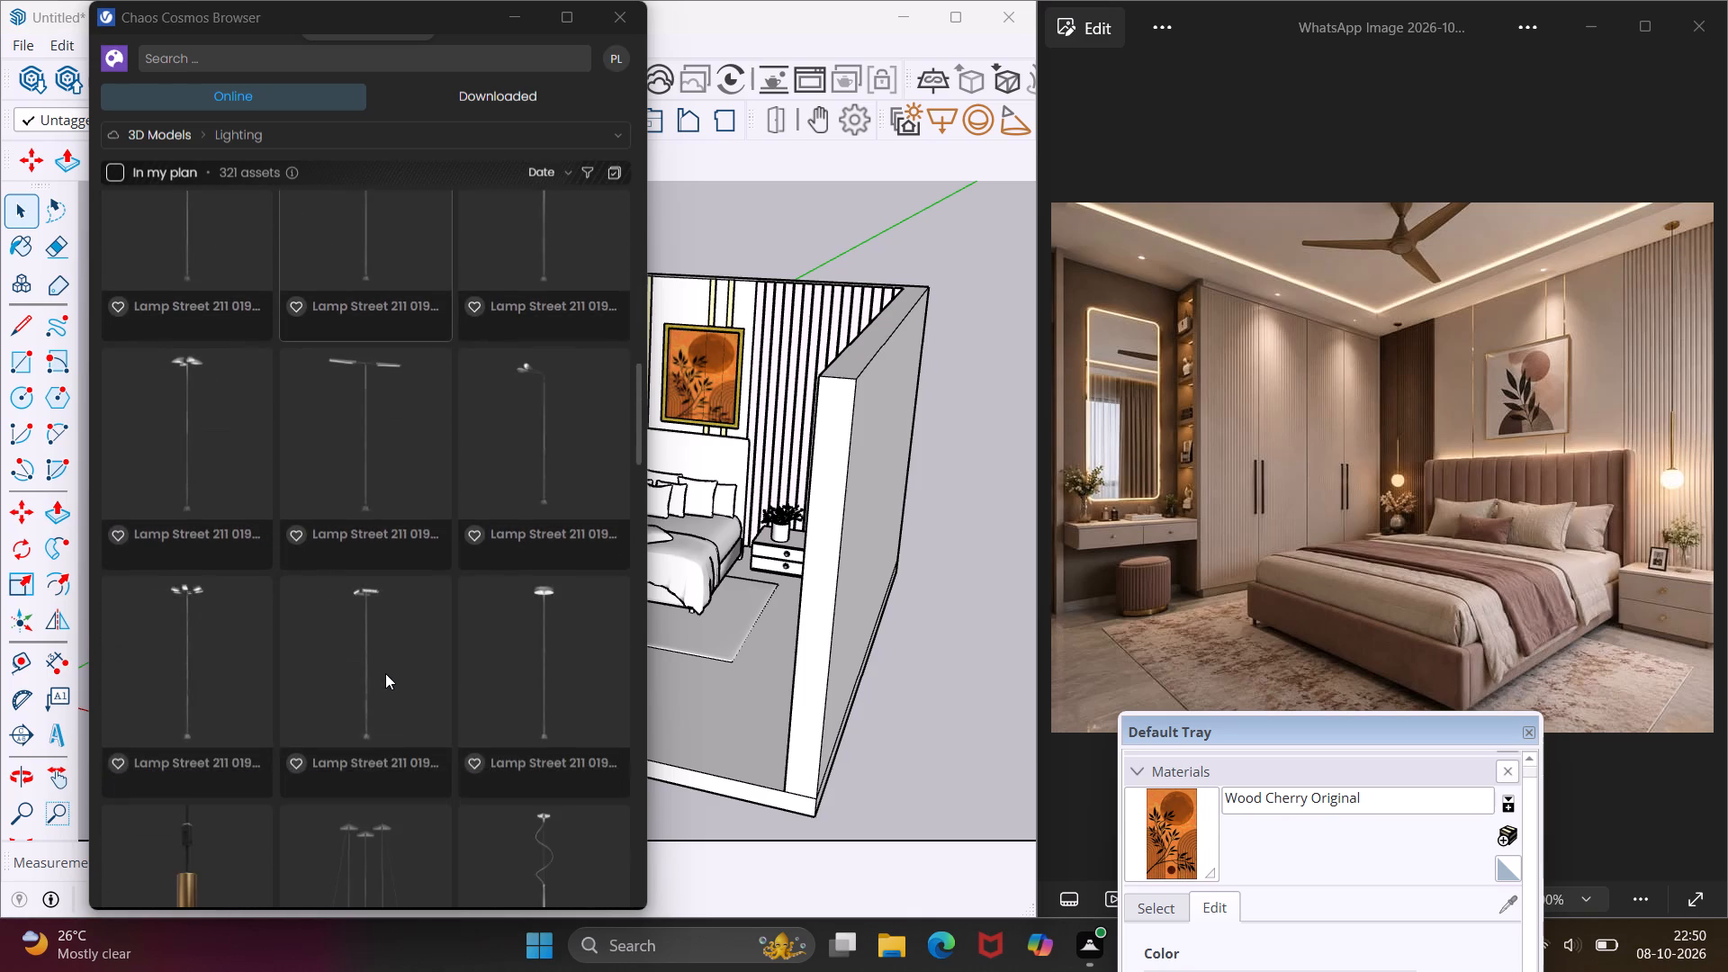
pyautogui.scroll(-10, 385, 673)
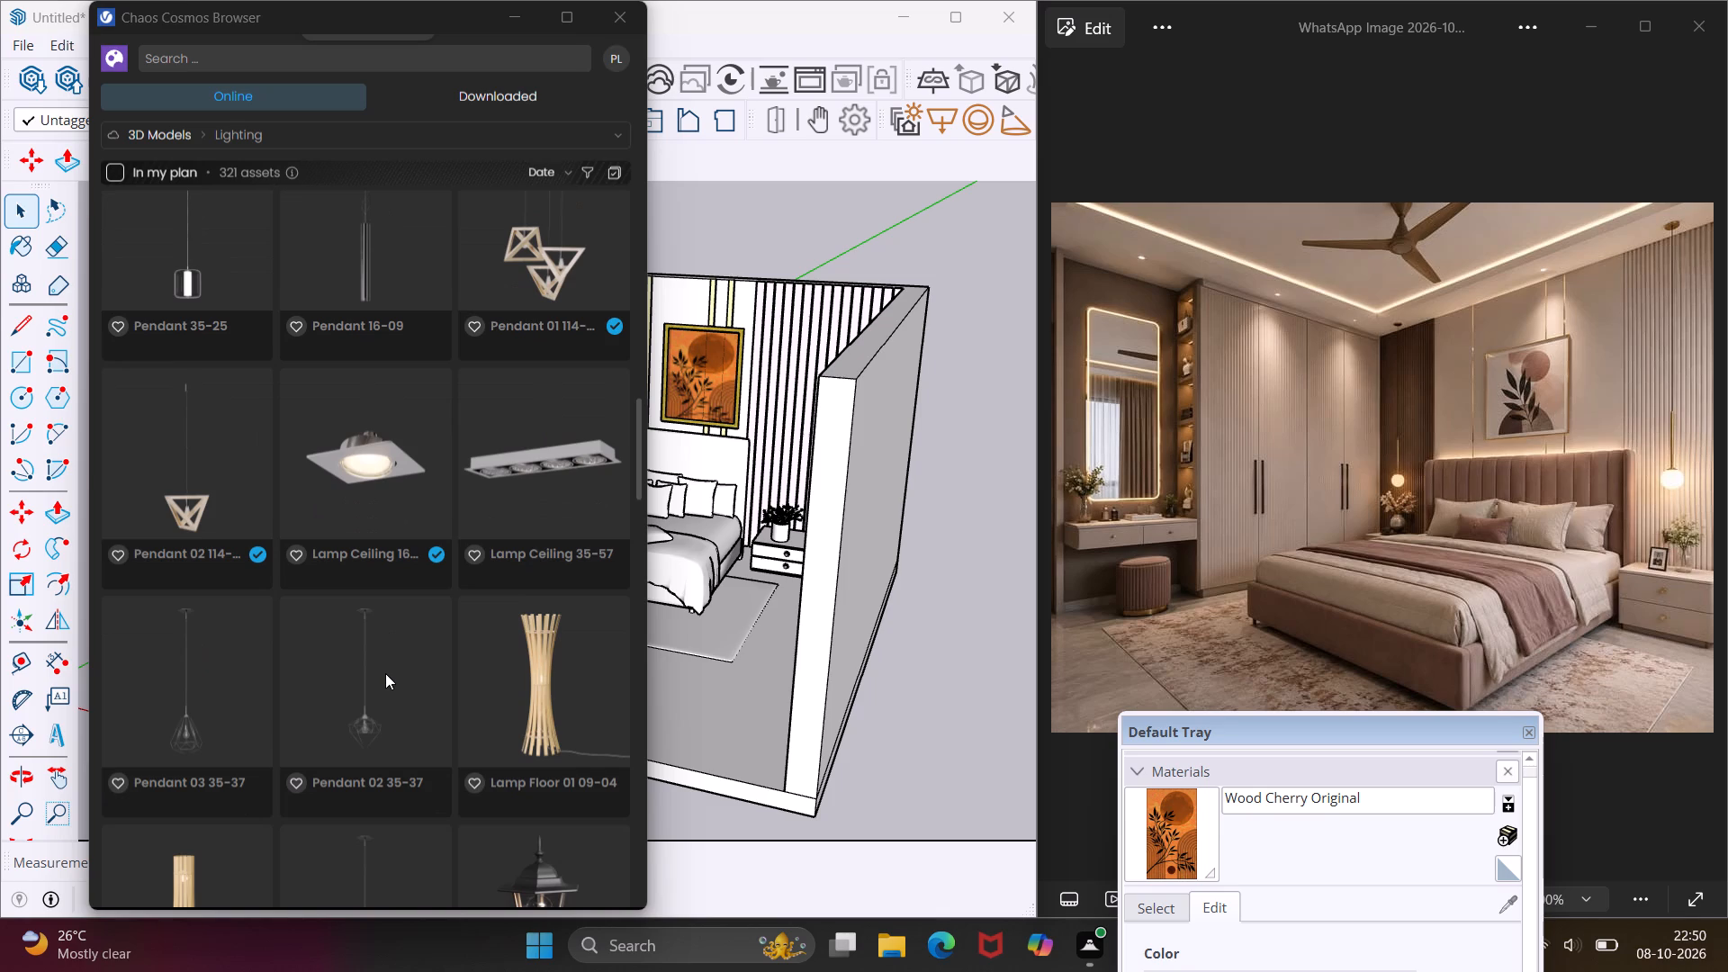
pyautogui.scroll(-9, 385, 673)
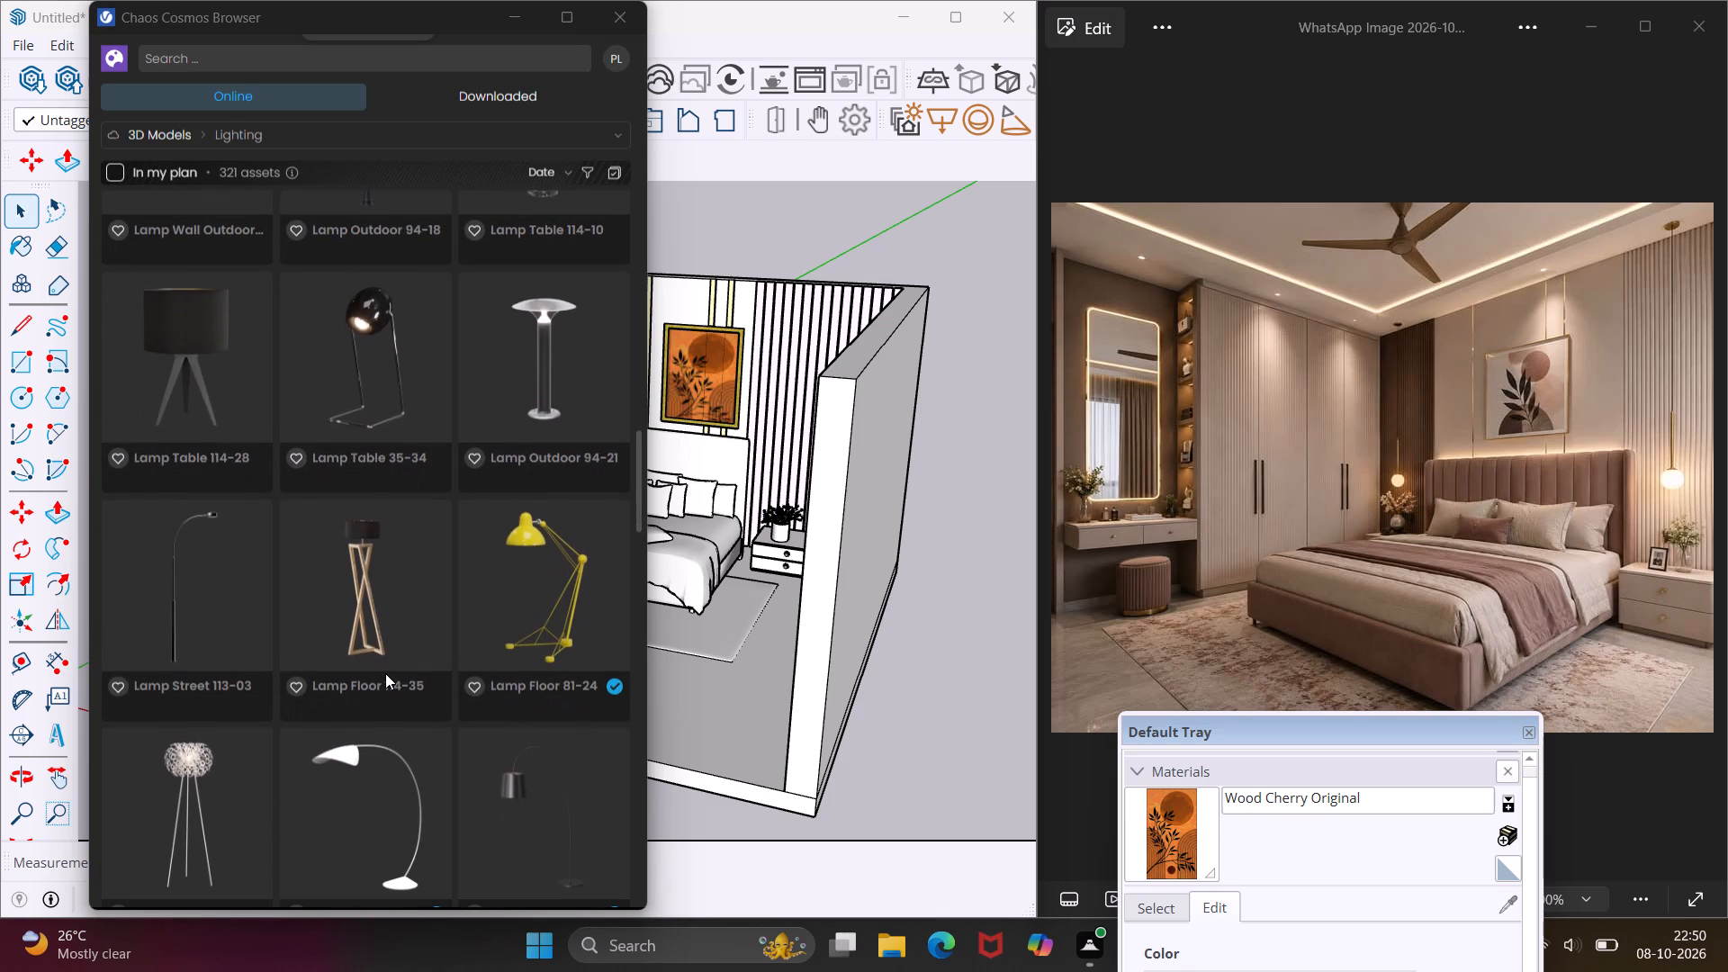
pyautogui.scroll(-8, 385, 673)
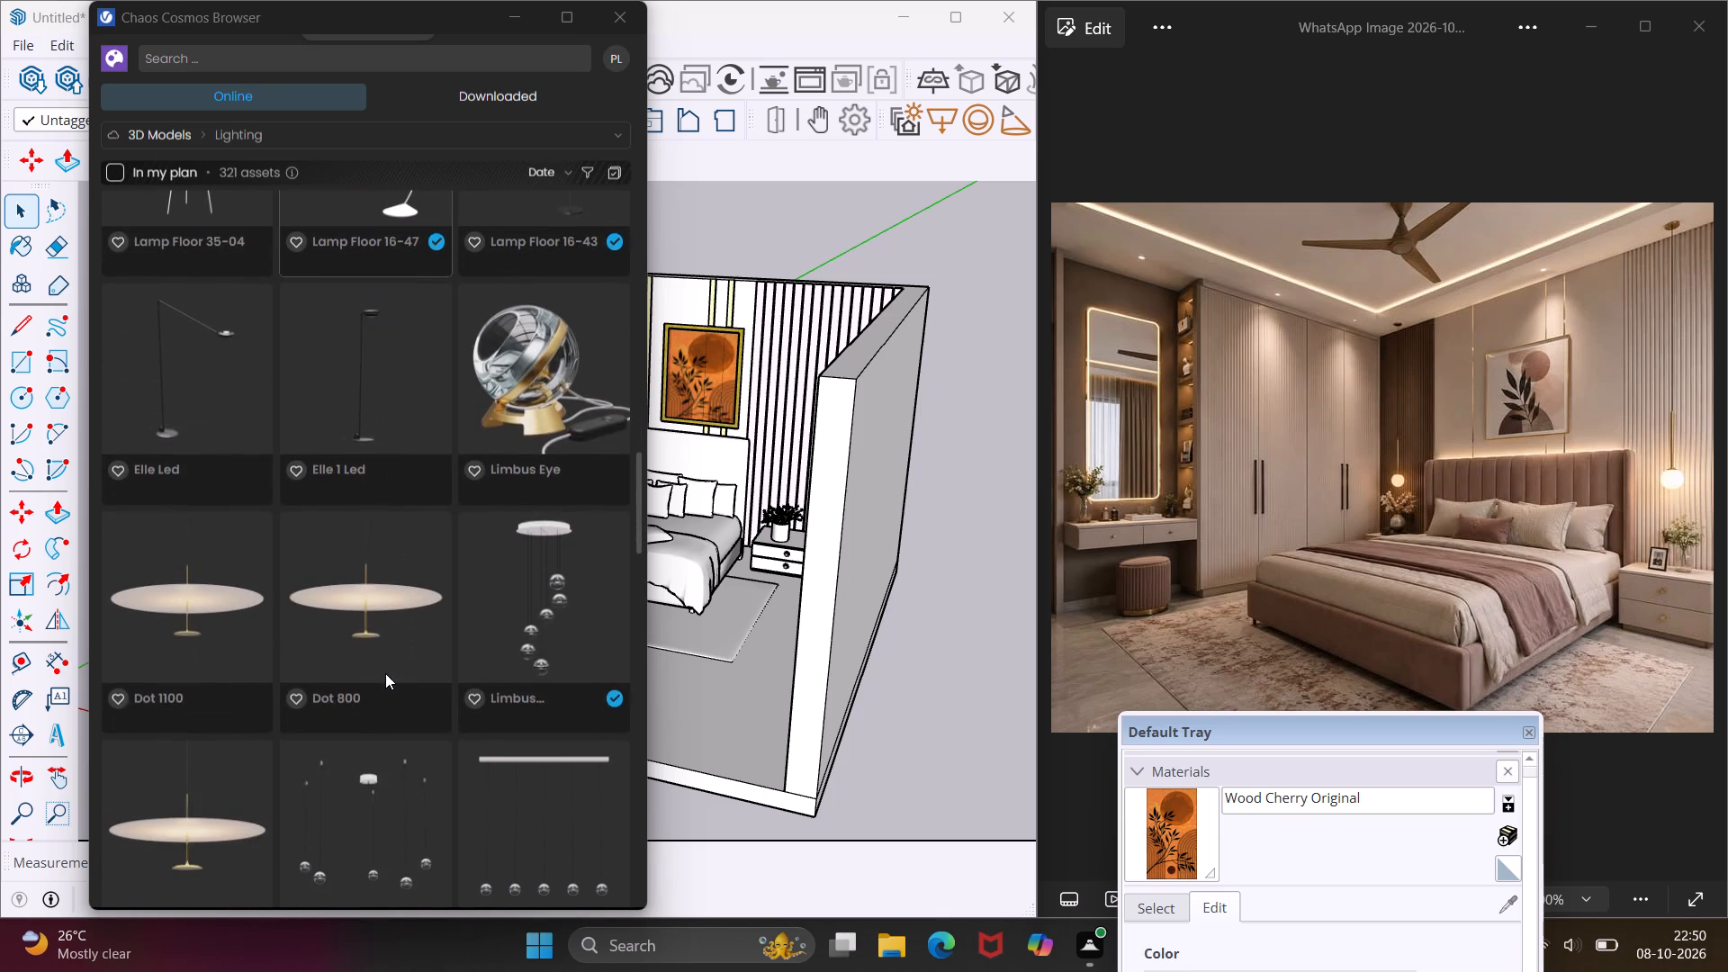
pyautogui.scroll(-7, 385, 673)
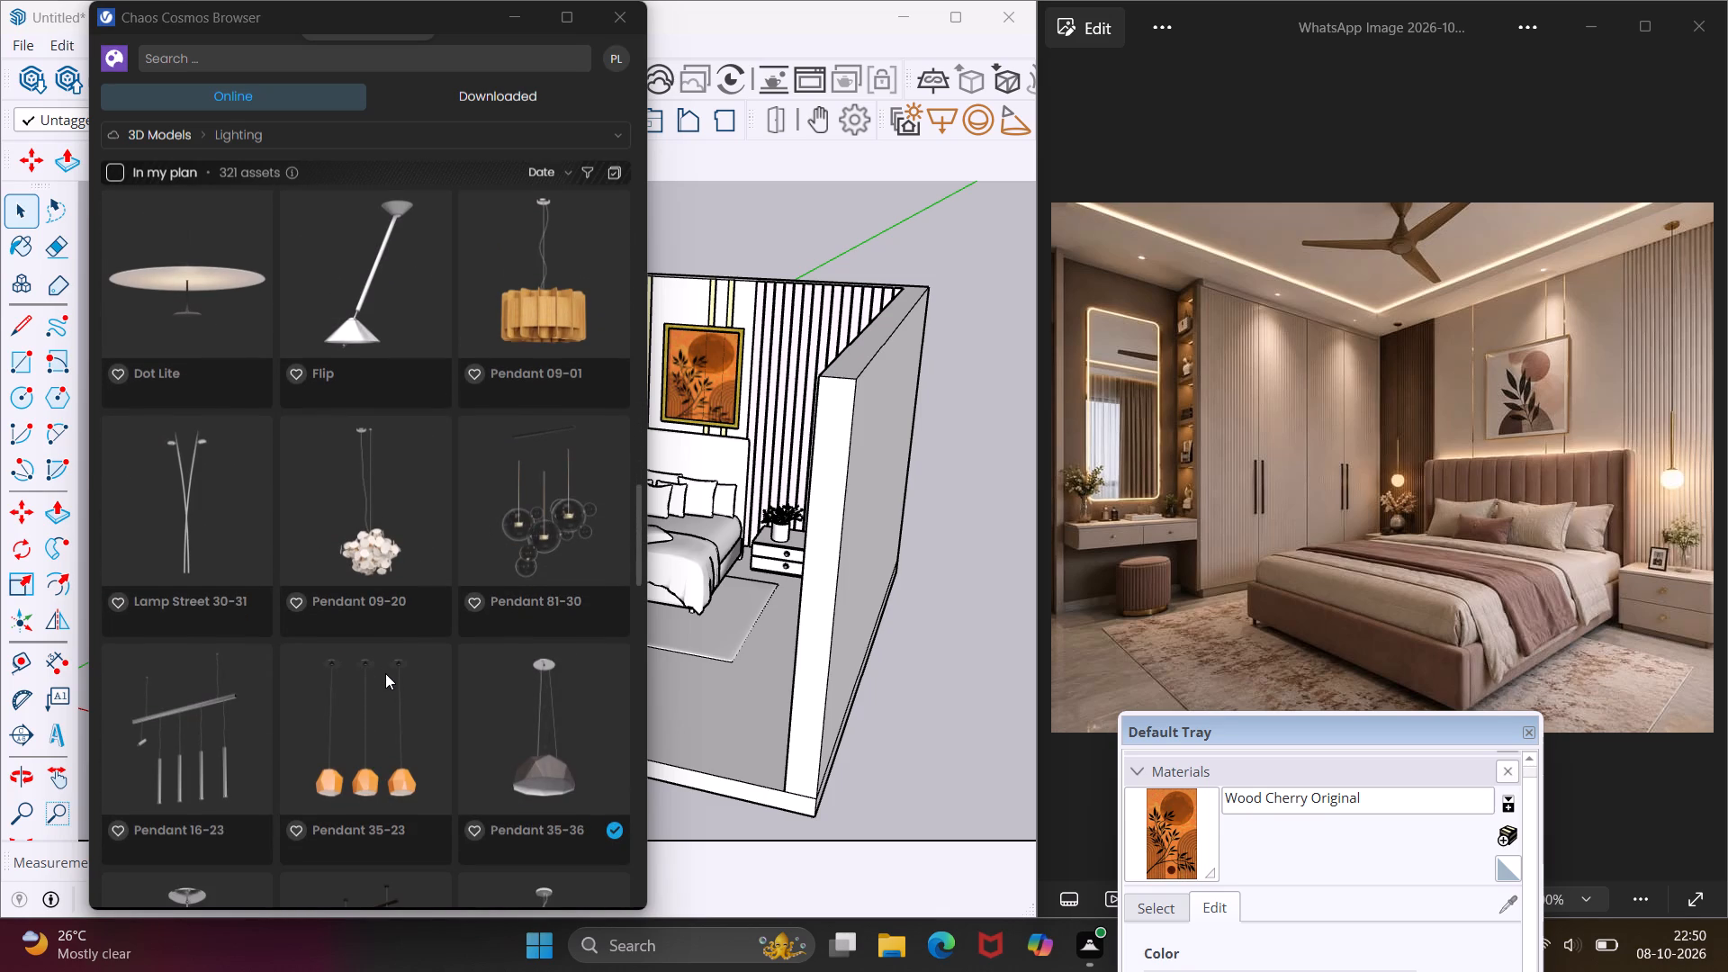
pyautogui.scroll(-7, 385, 673)
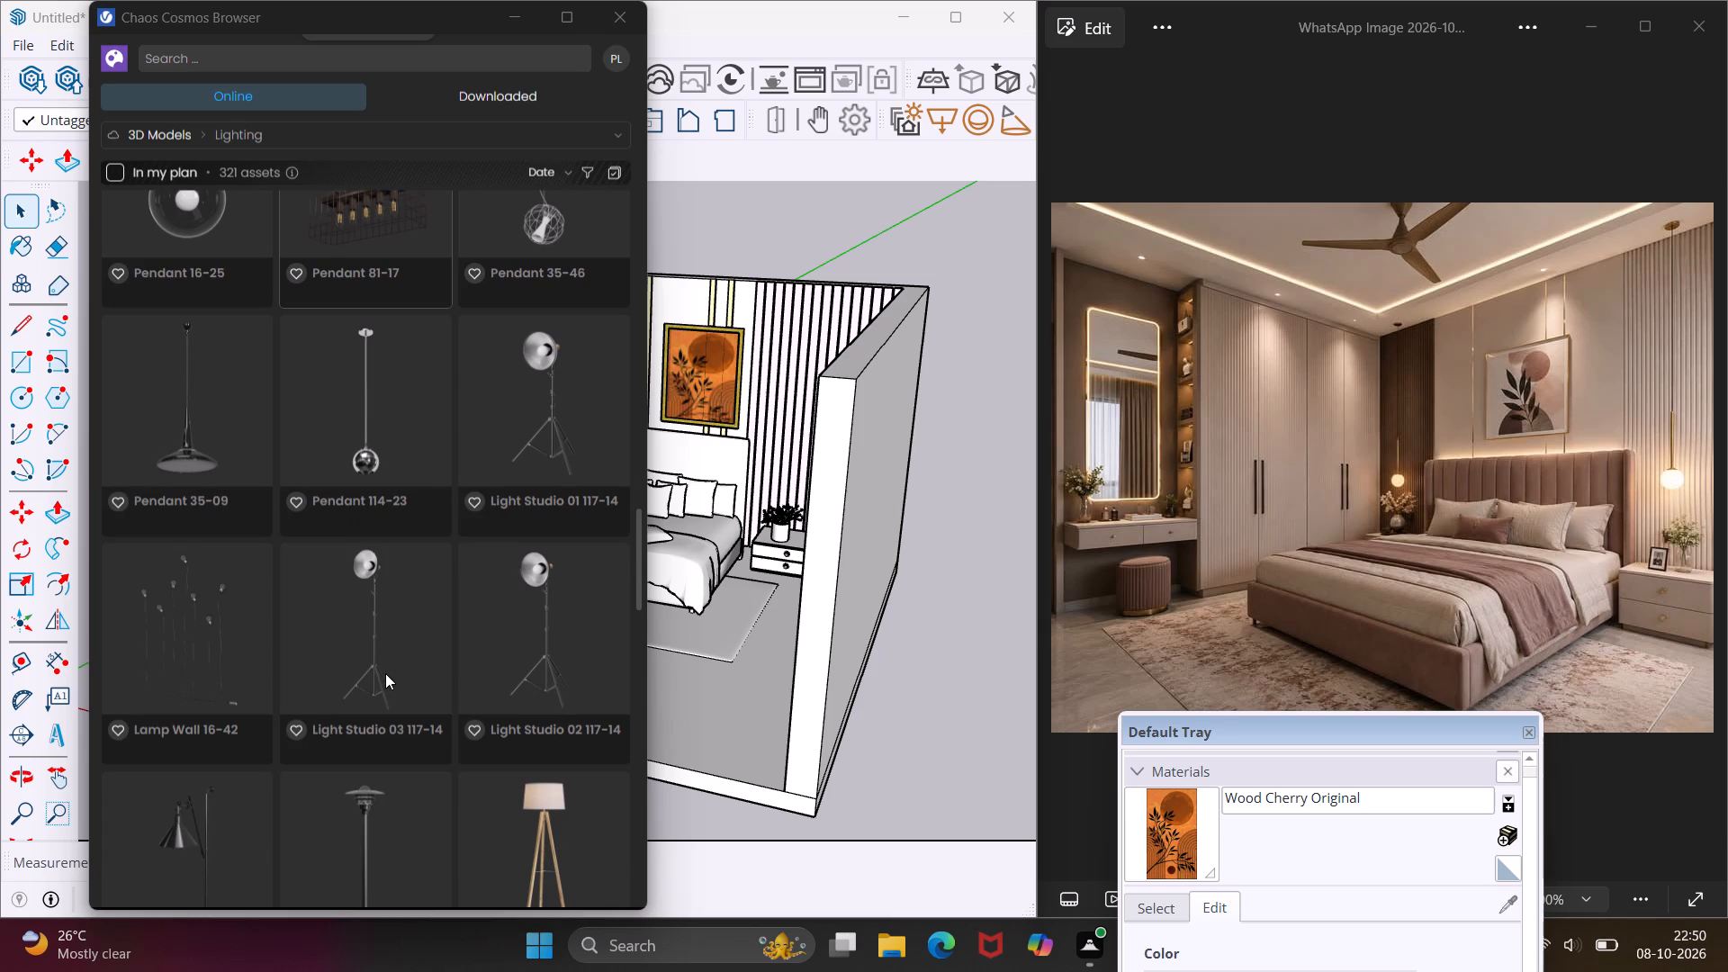
pyautogui.scroll(-10, 385, 673)
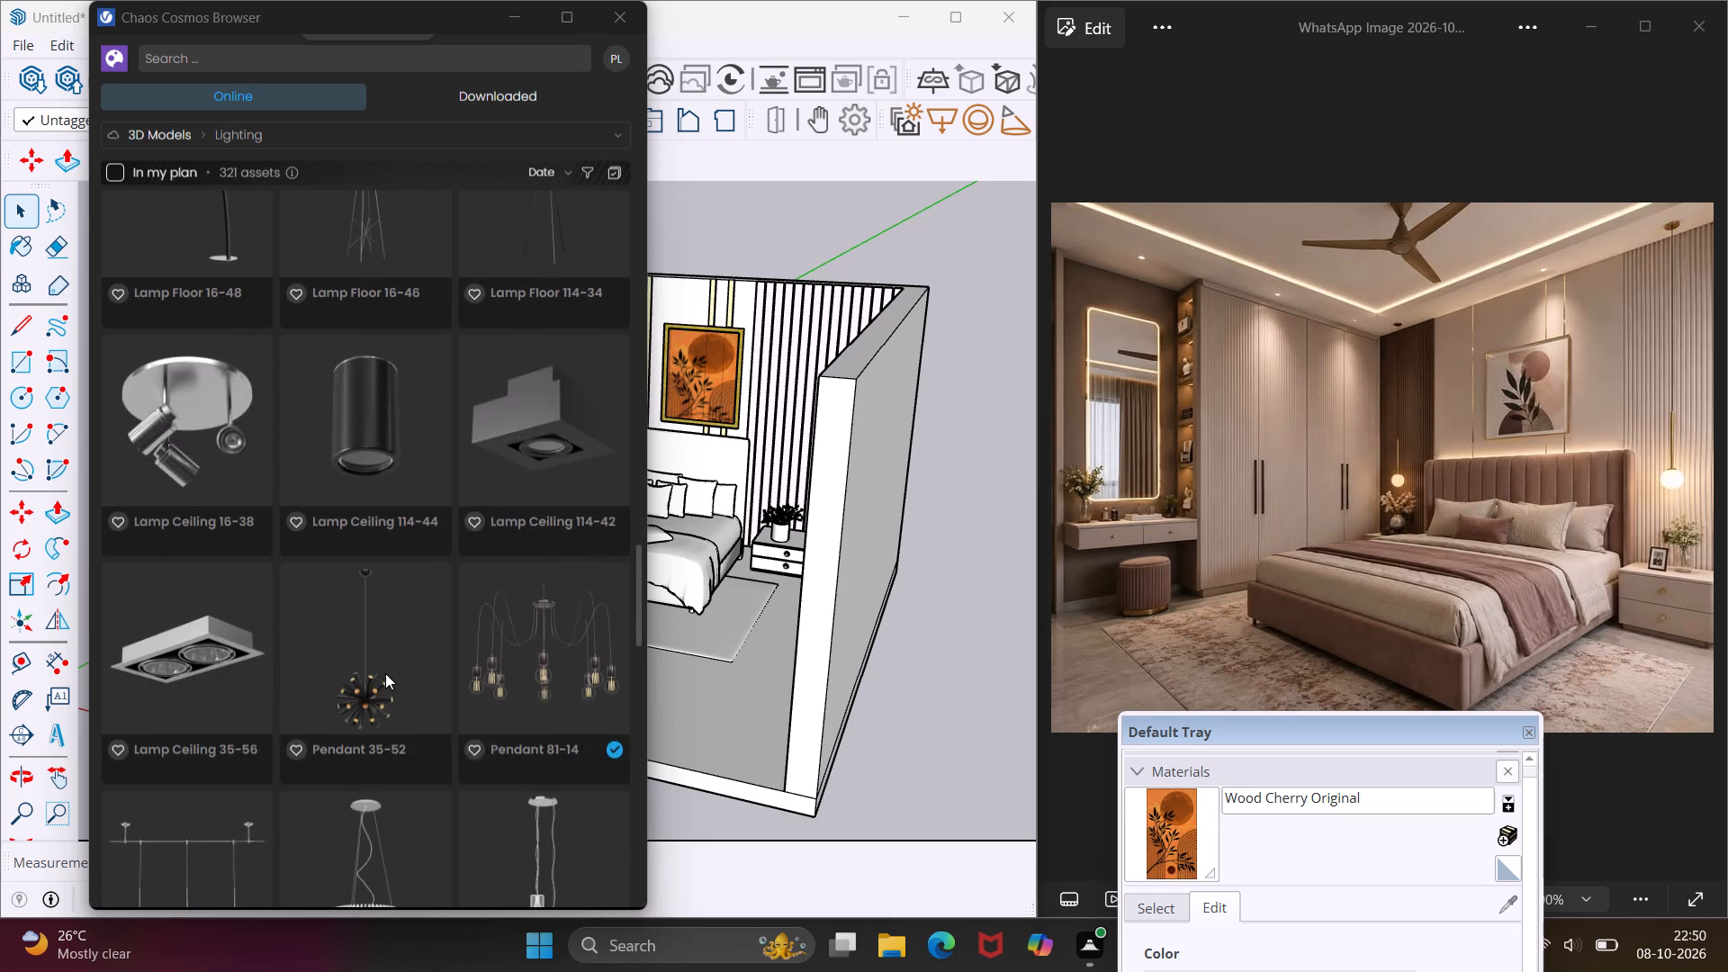
pyautogui.scroll(-4, 385, 673)
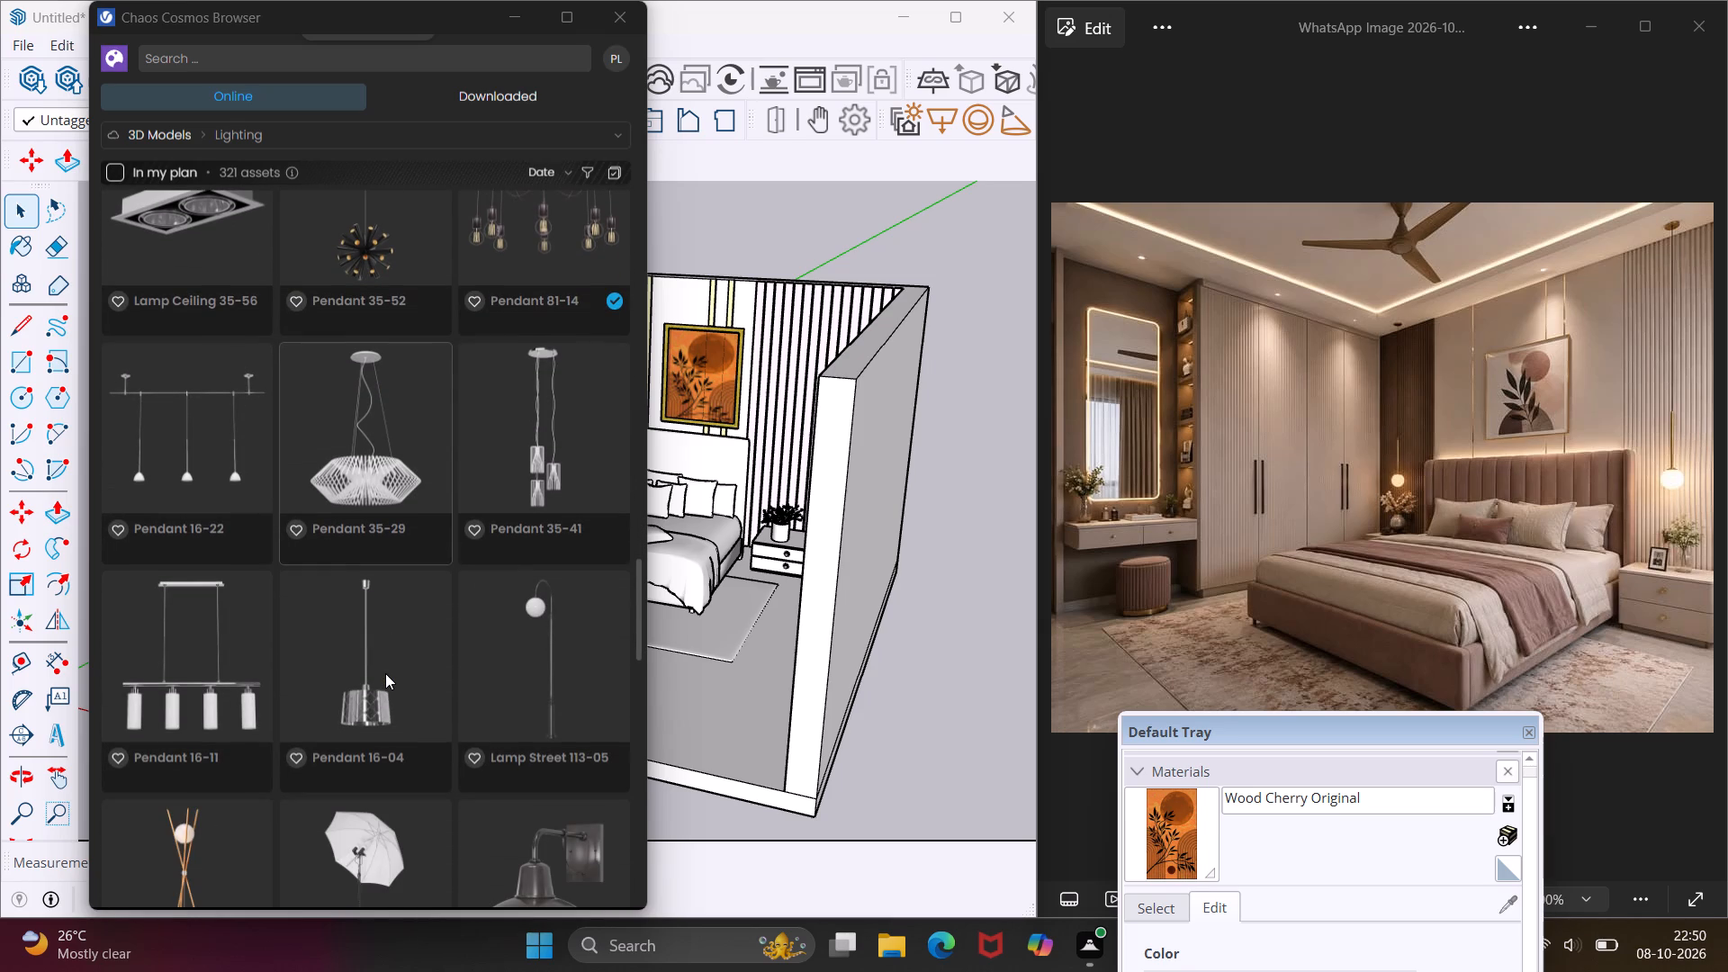
pyautogui.scroll(-8, 385, 673)
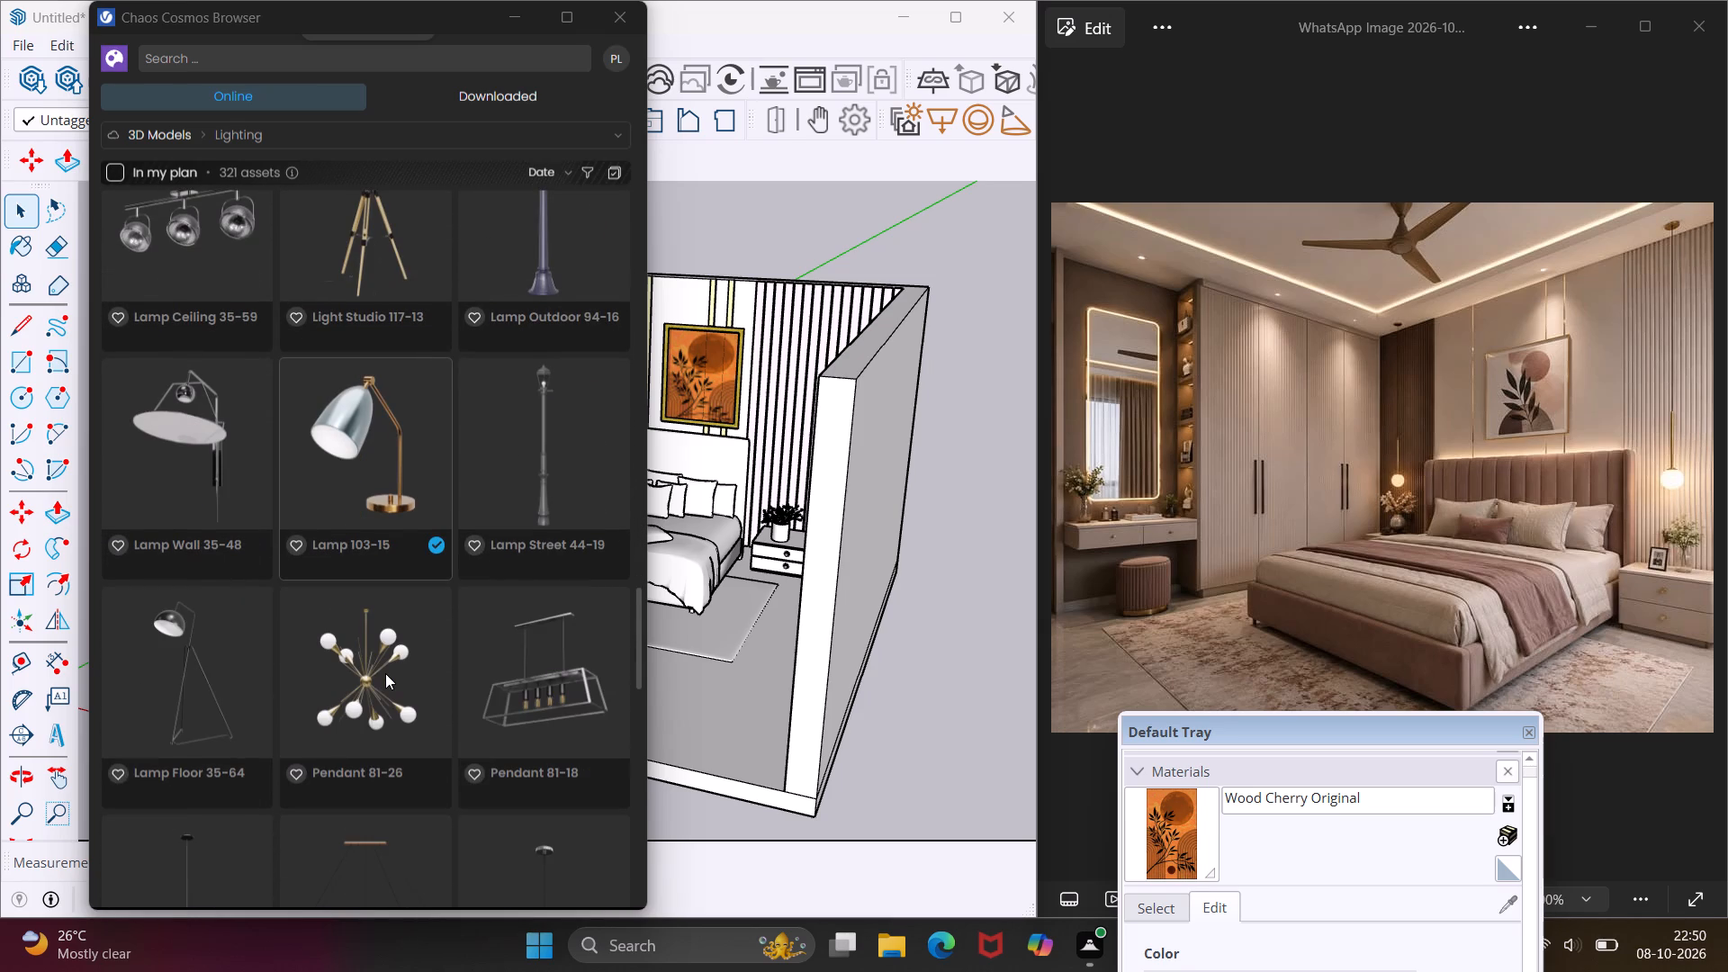
pyautogui.scroll(-7, 385, 673)
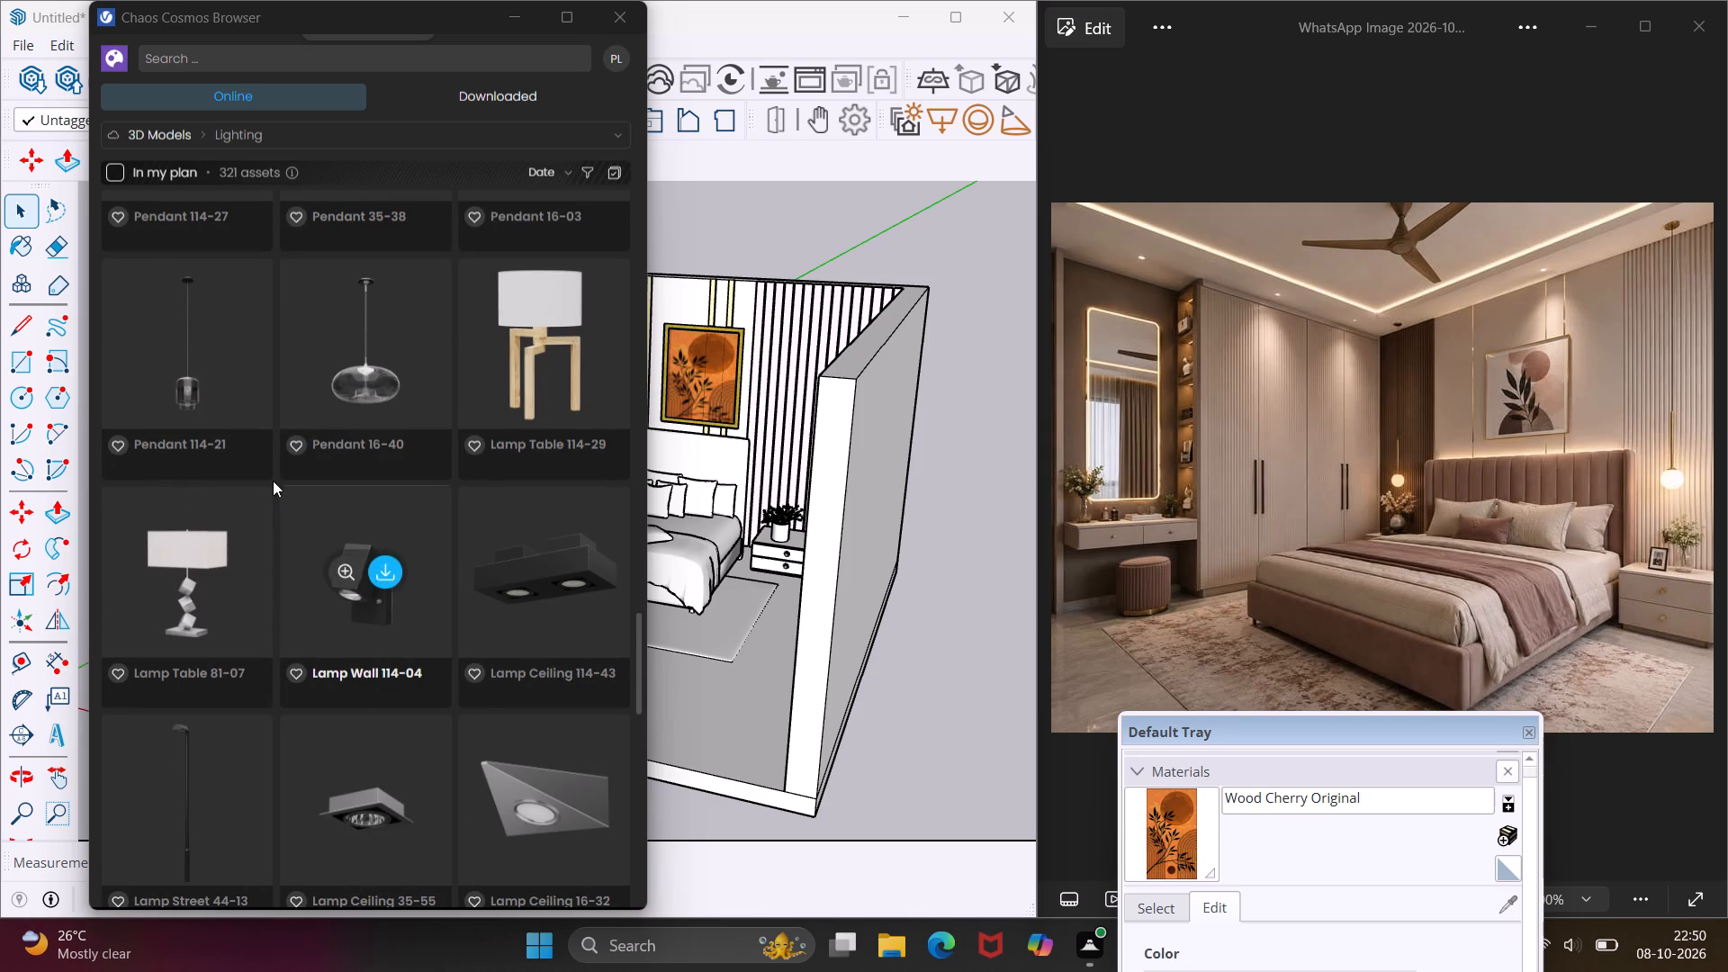
# Download Pendant 114-21 from Chaos Cosmos and place one on the ground just outside the room, beside the wall nearest the bed.
pyautogui.click(204, 343)
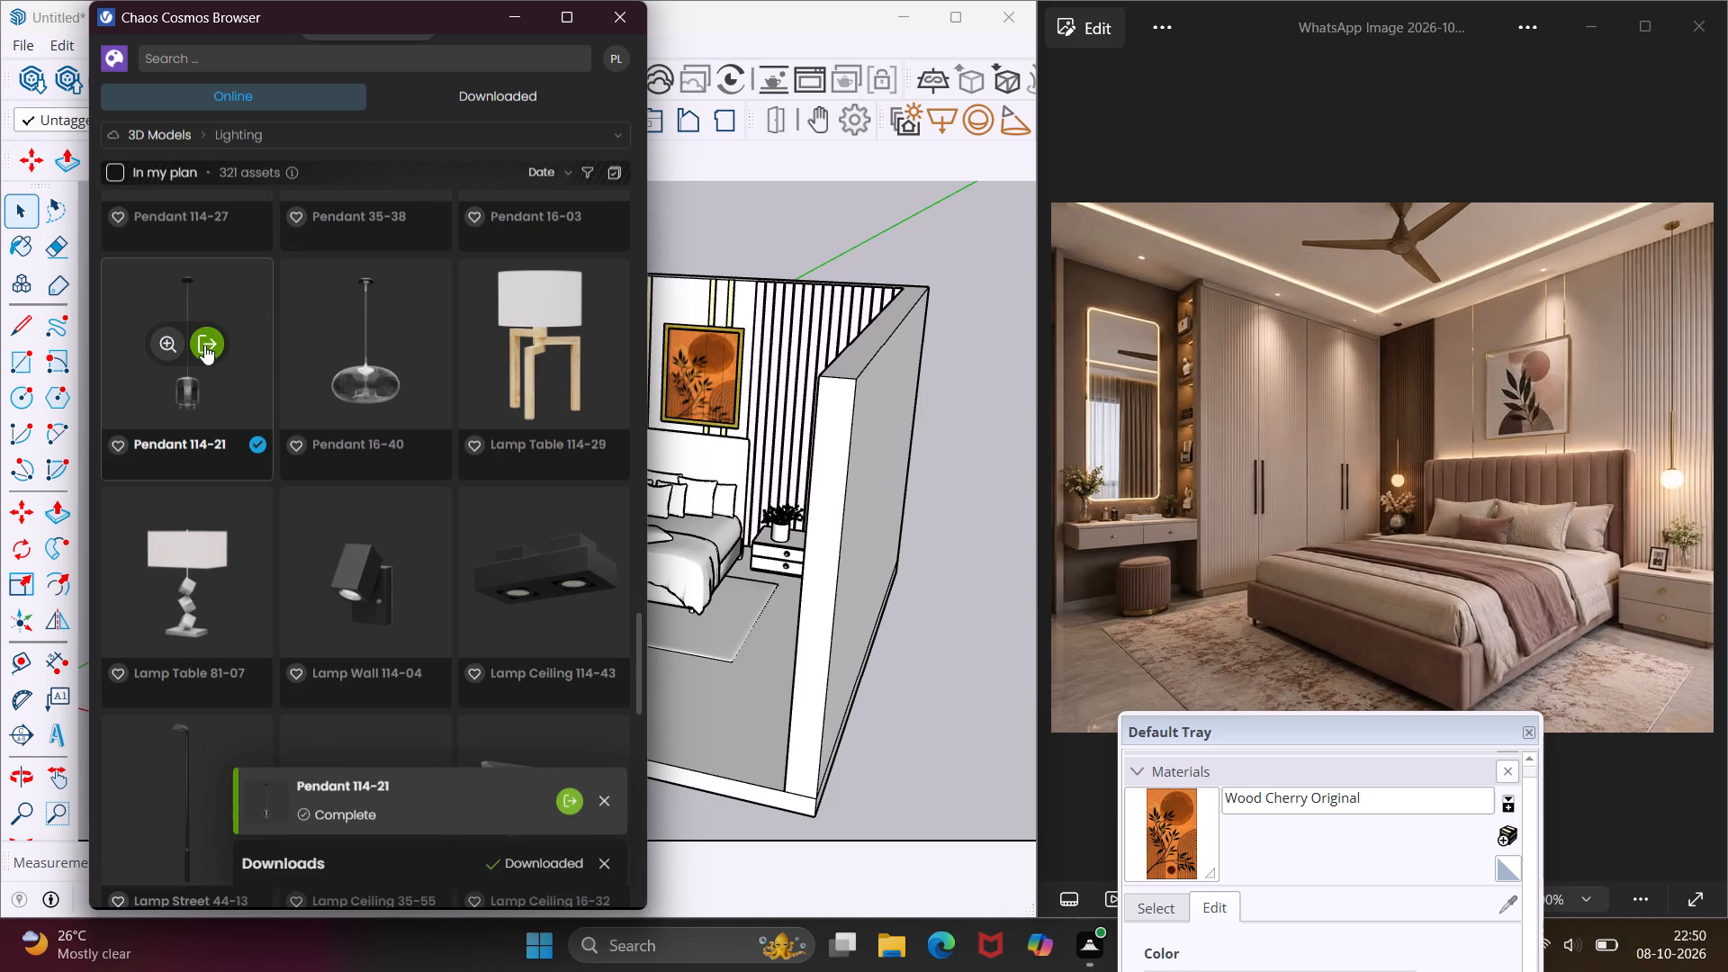
pyautogui.moveTo(204, 345); pyautogui.dragTo(922, 679)
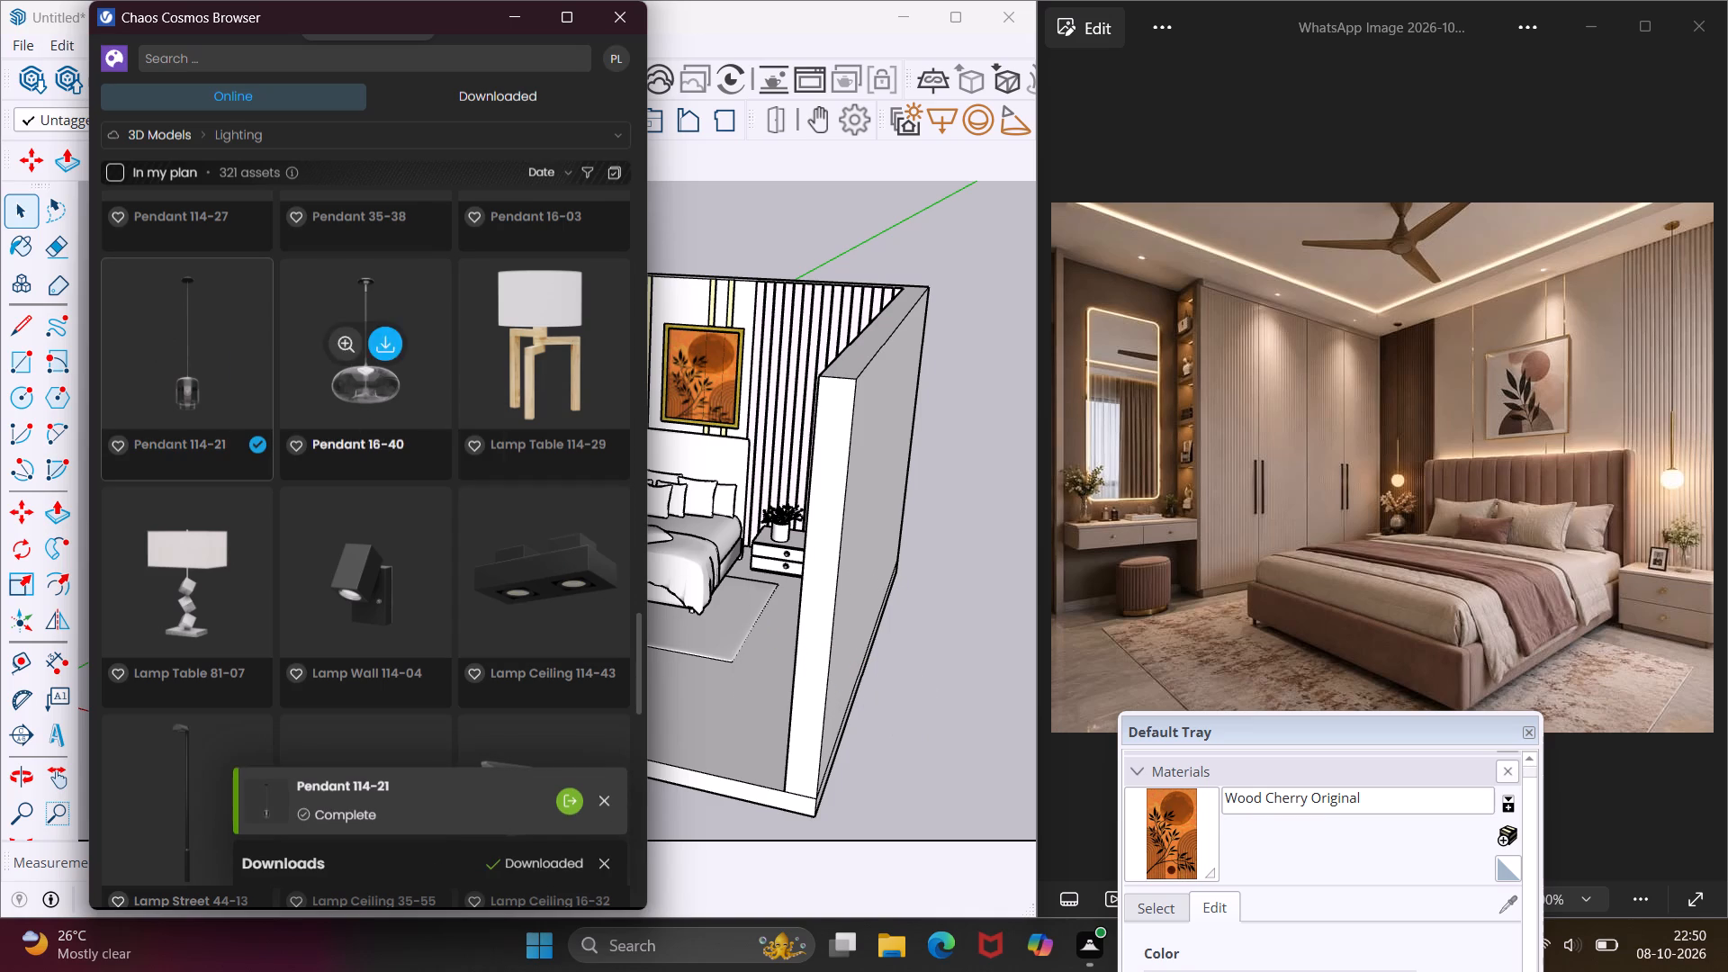
pyautogui.click(207, 348)
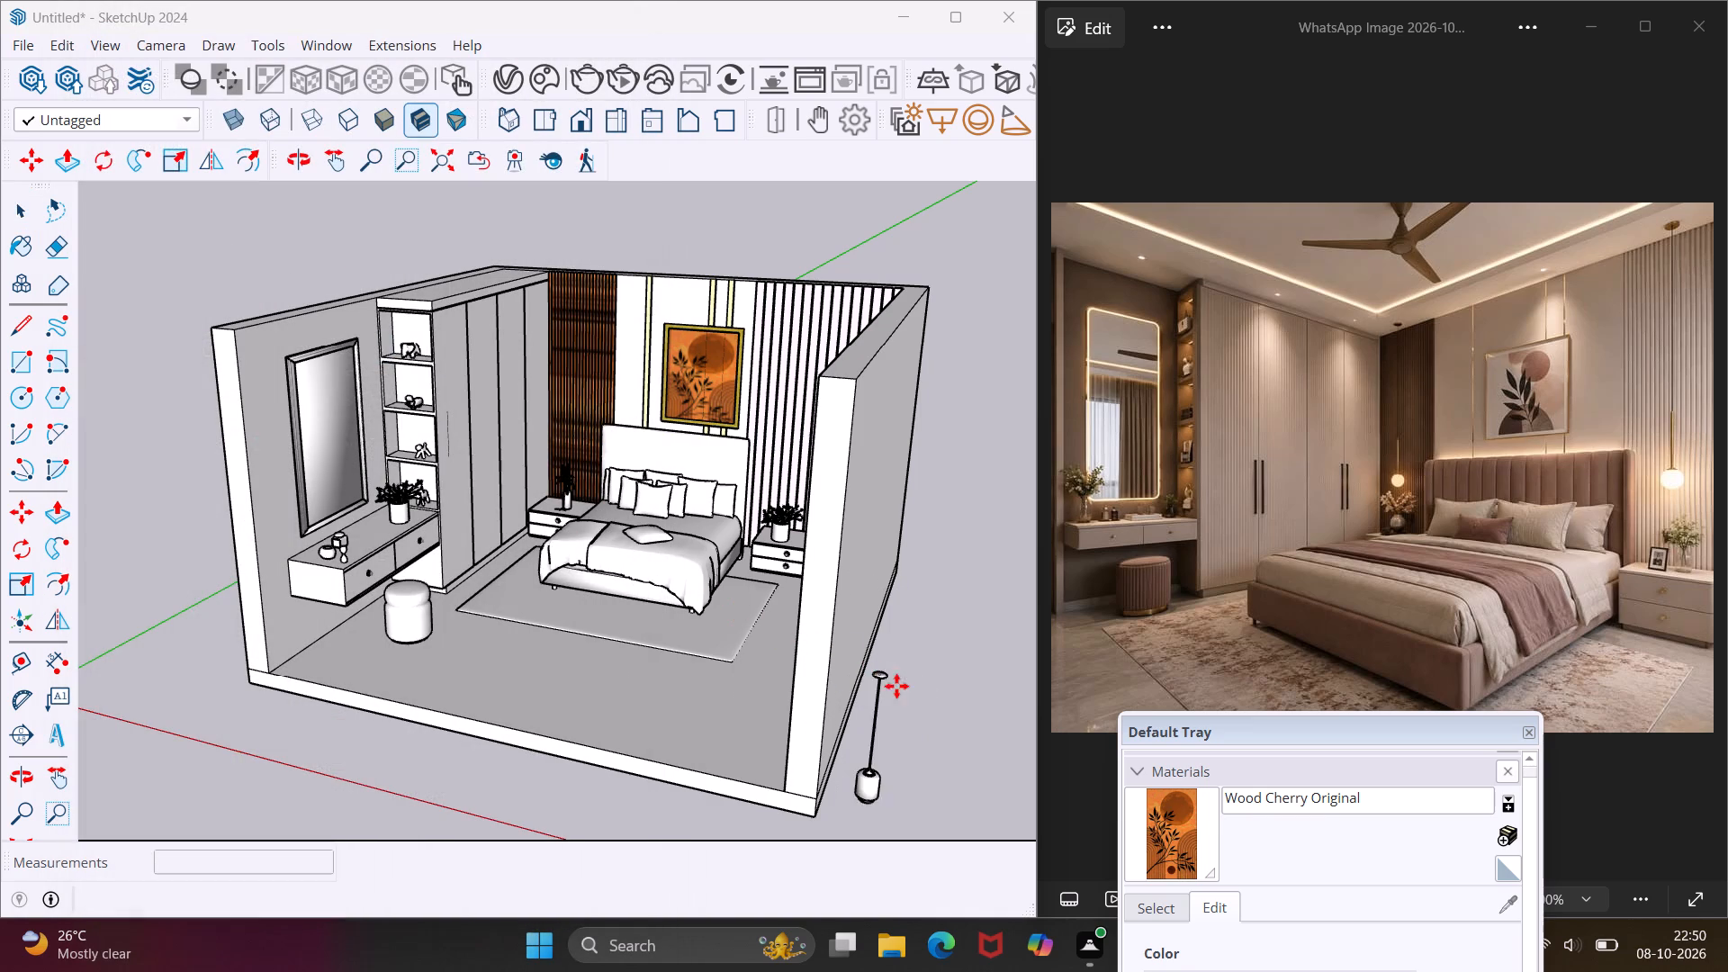
pyautogui.click(907, 691)
pyautogui.press('Escape')
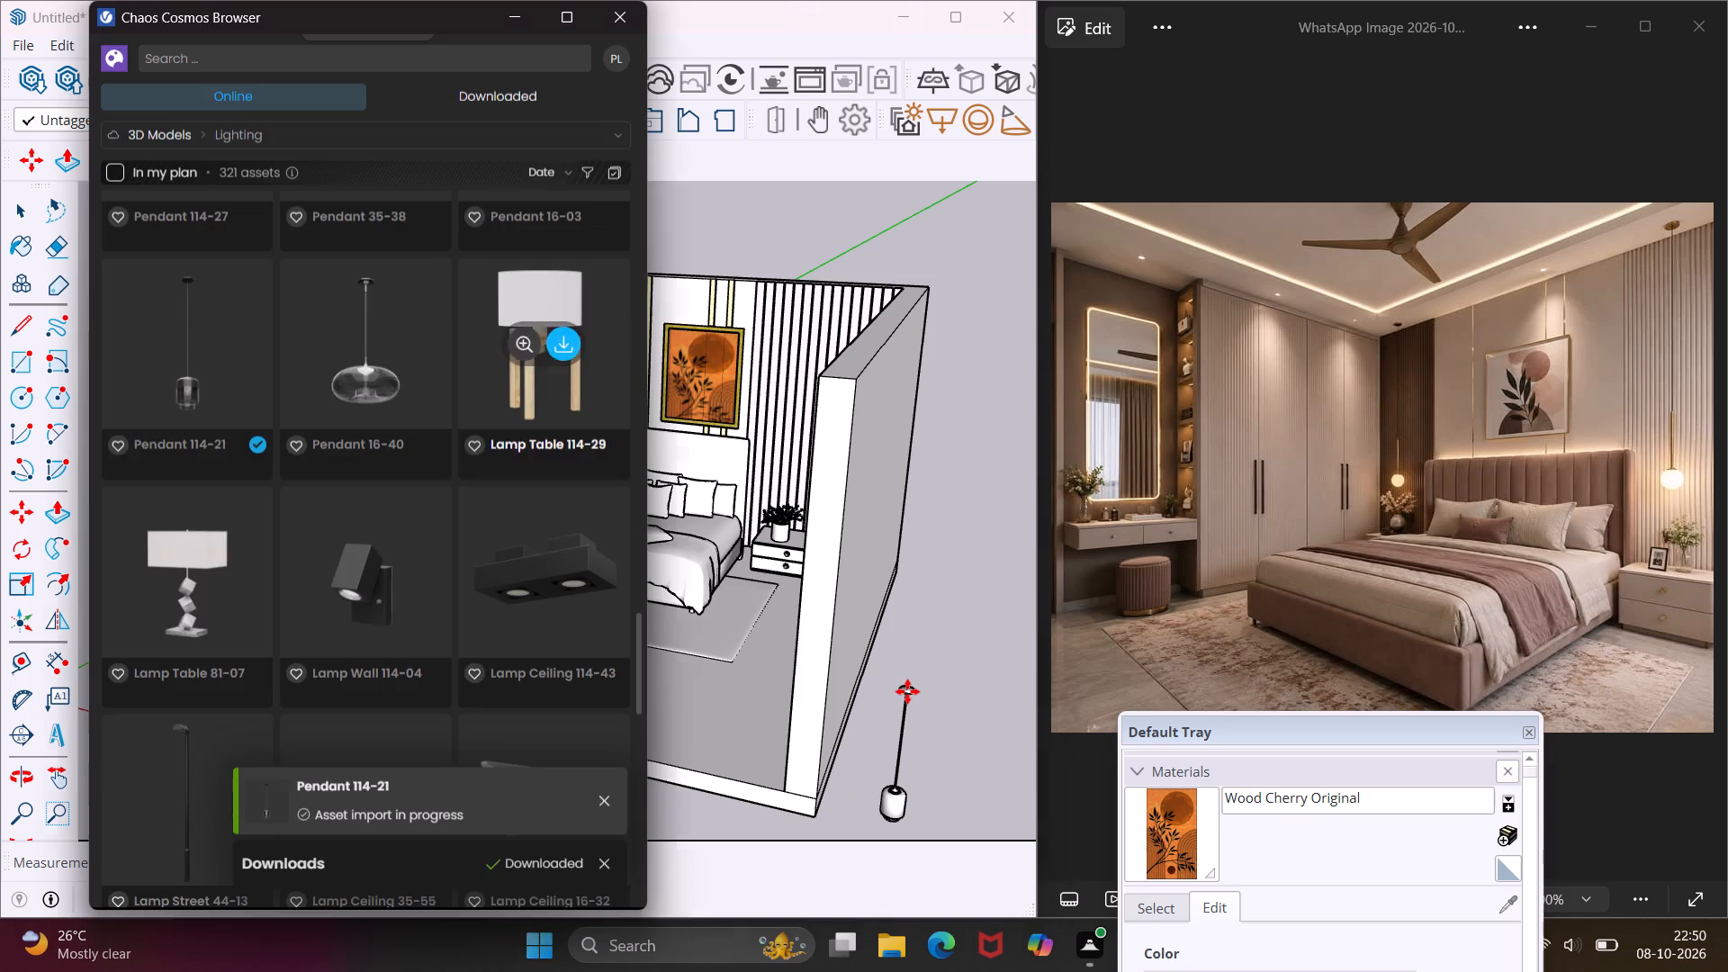
# Look through the remaining online Lighting models to the end of the list for other suitable fixtures, and close the Cosmos browser.
pyautogui.scroll(-4, 391, 535)
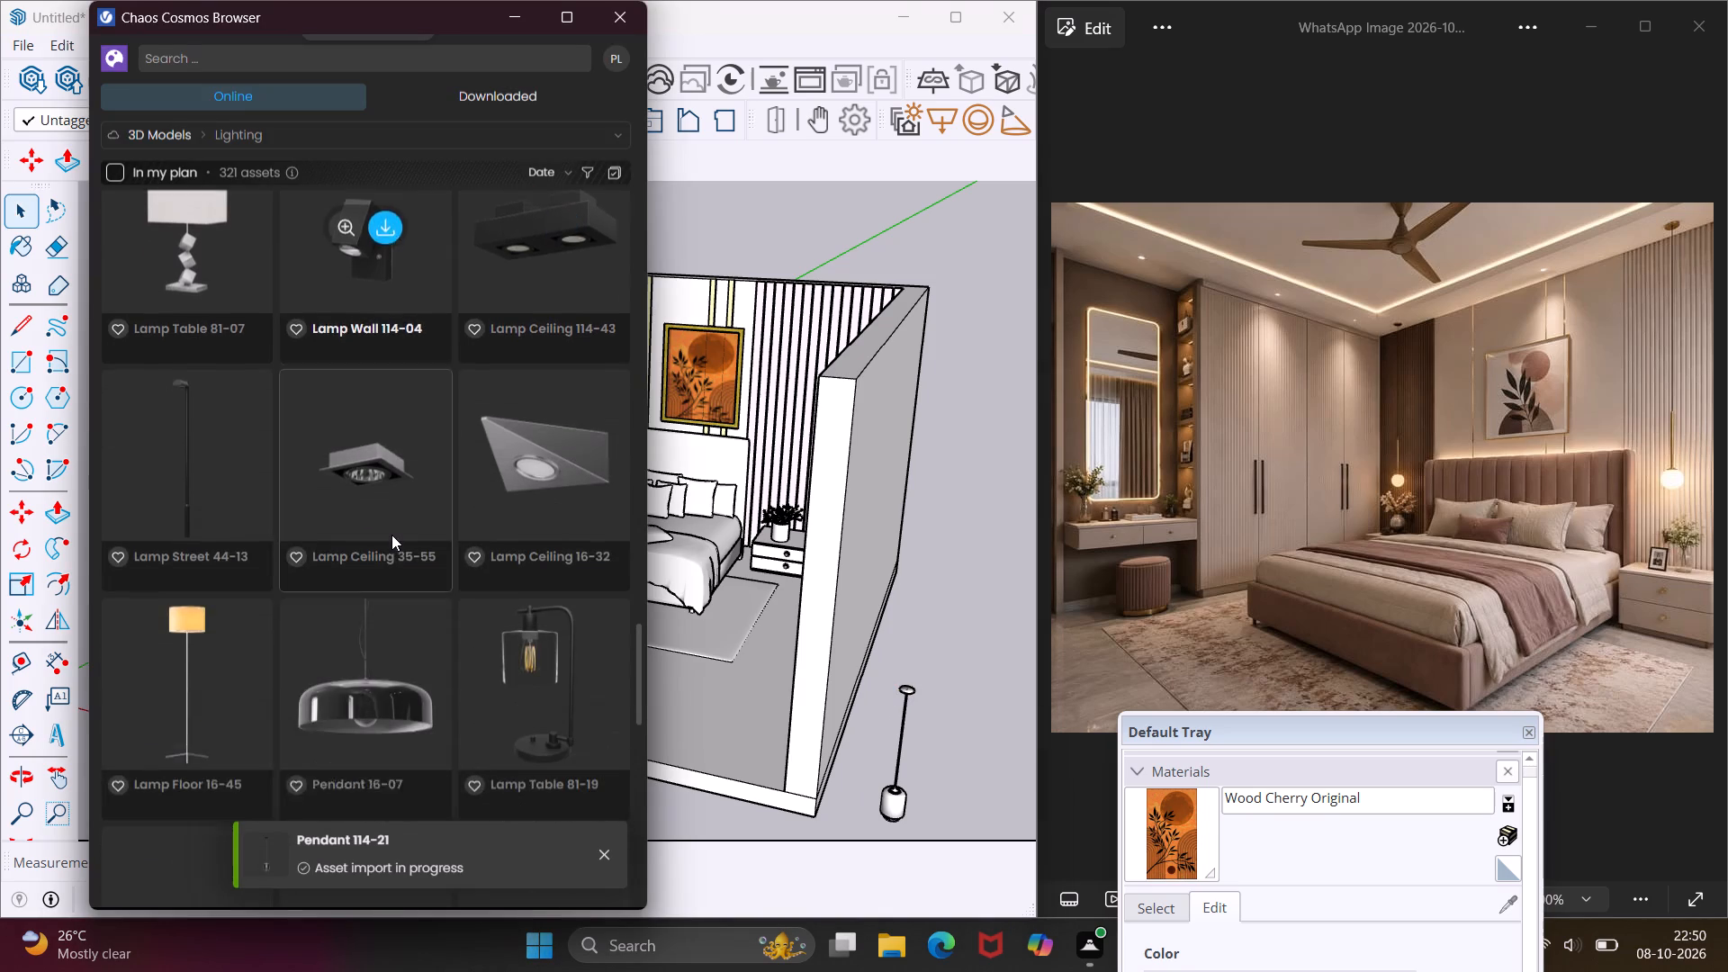
pyautogui.scroll(-5, 391, 535)
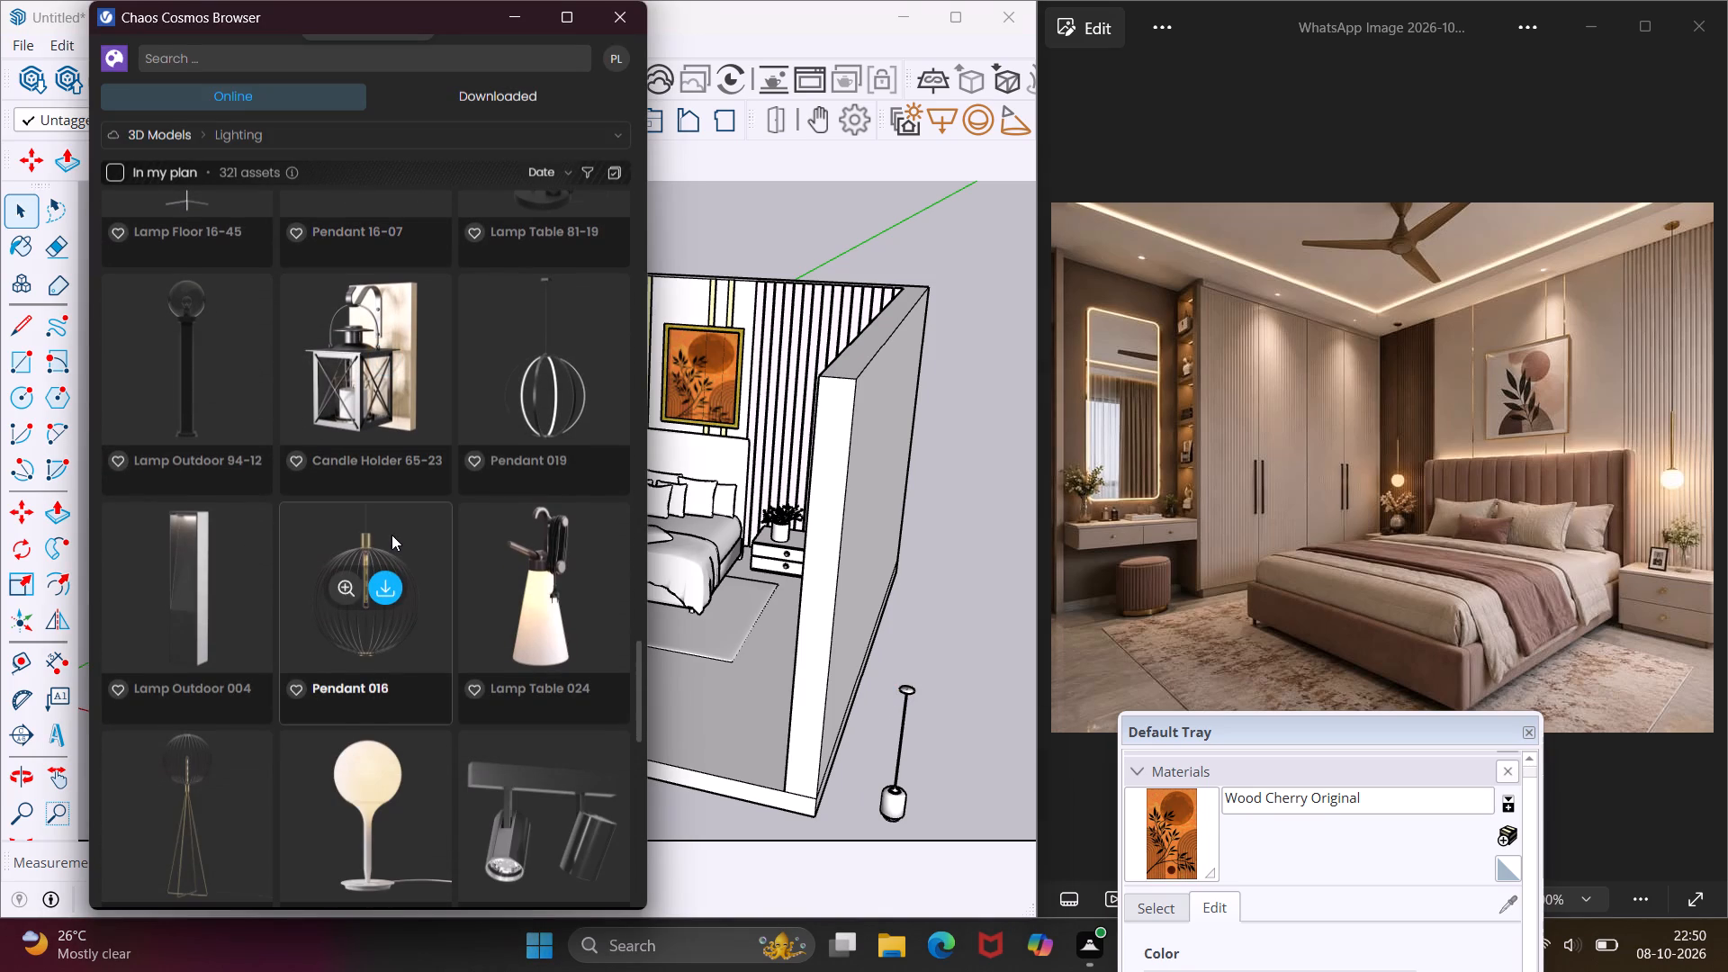
pyautogui.scroll(-11, 391, 535)
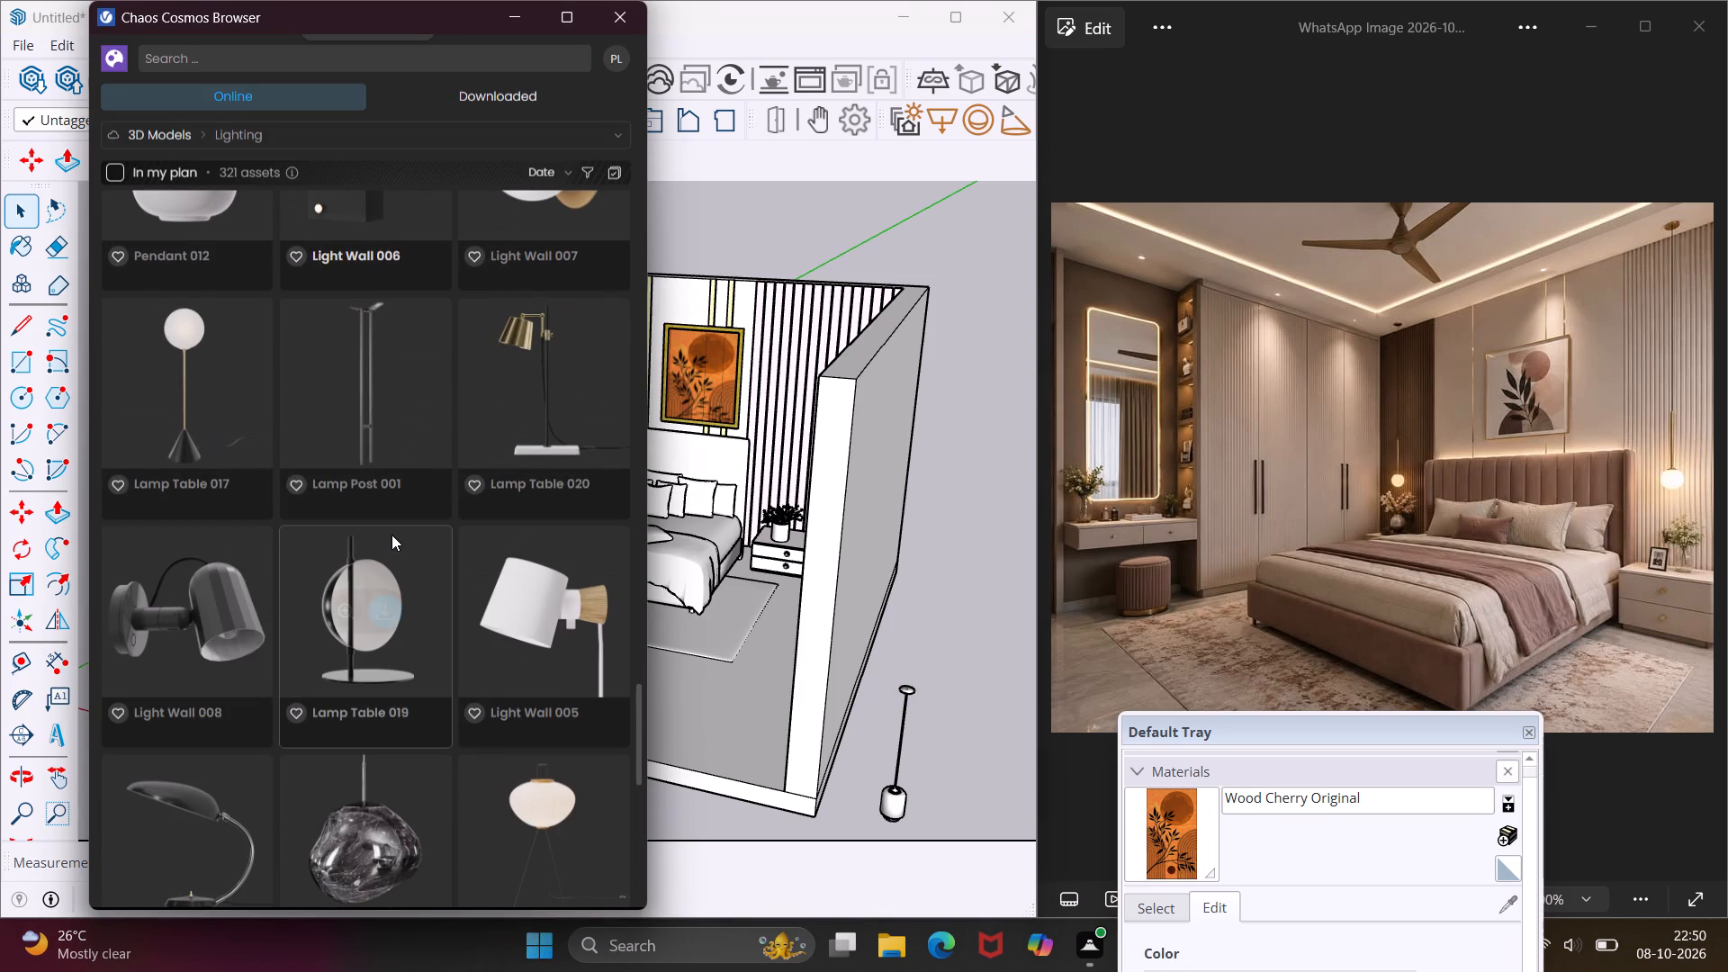
pyautogui.scroll(-3, 391, 535)
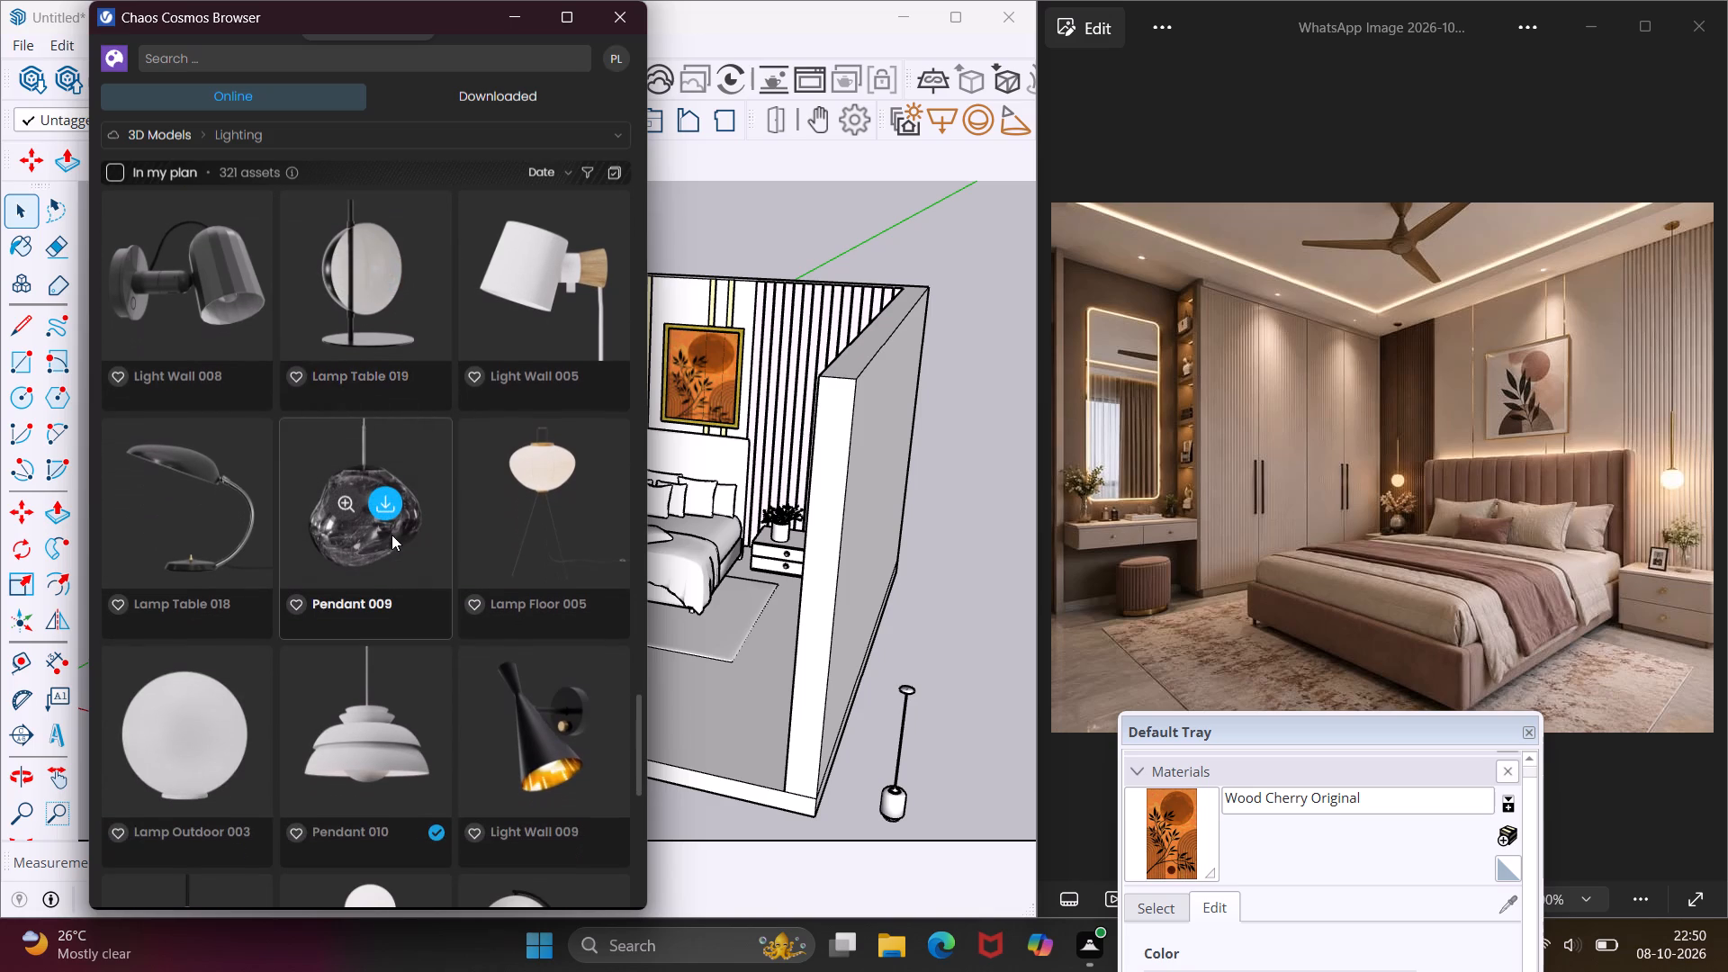
pyautogui.scroll(-9, 391, 535)
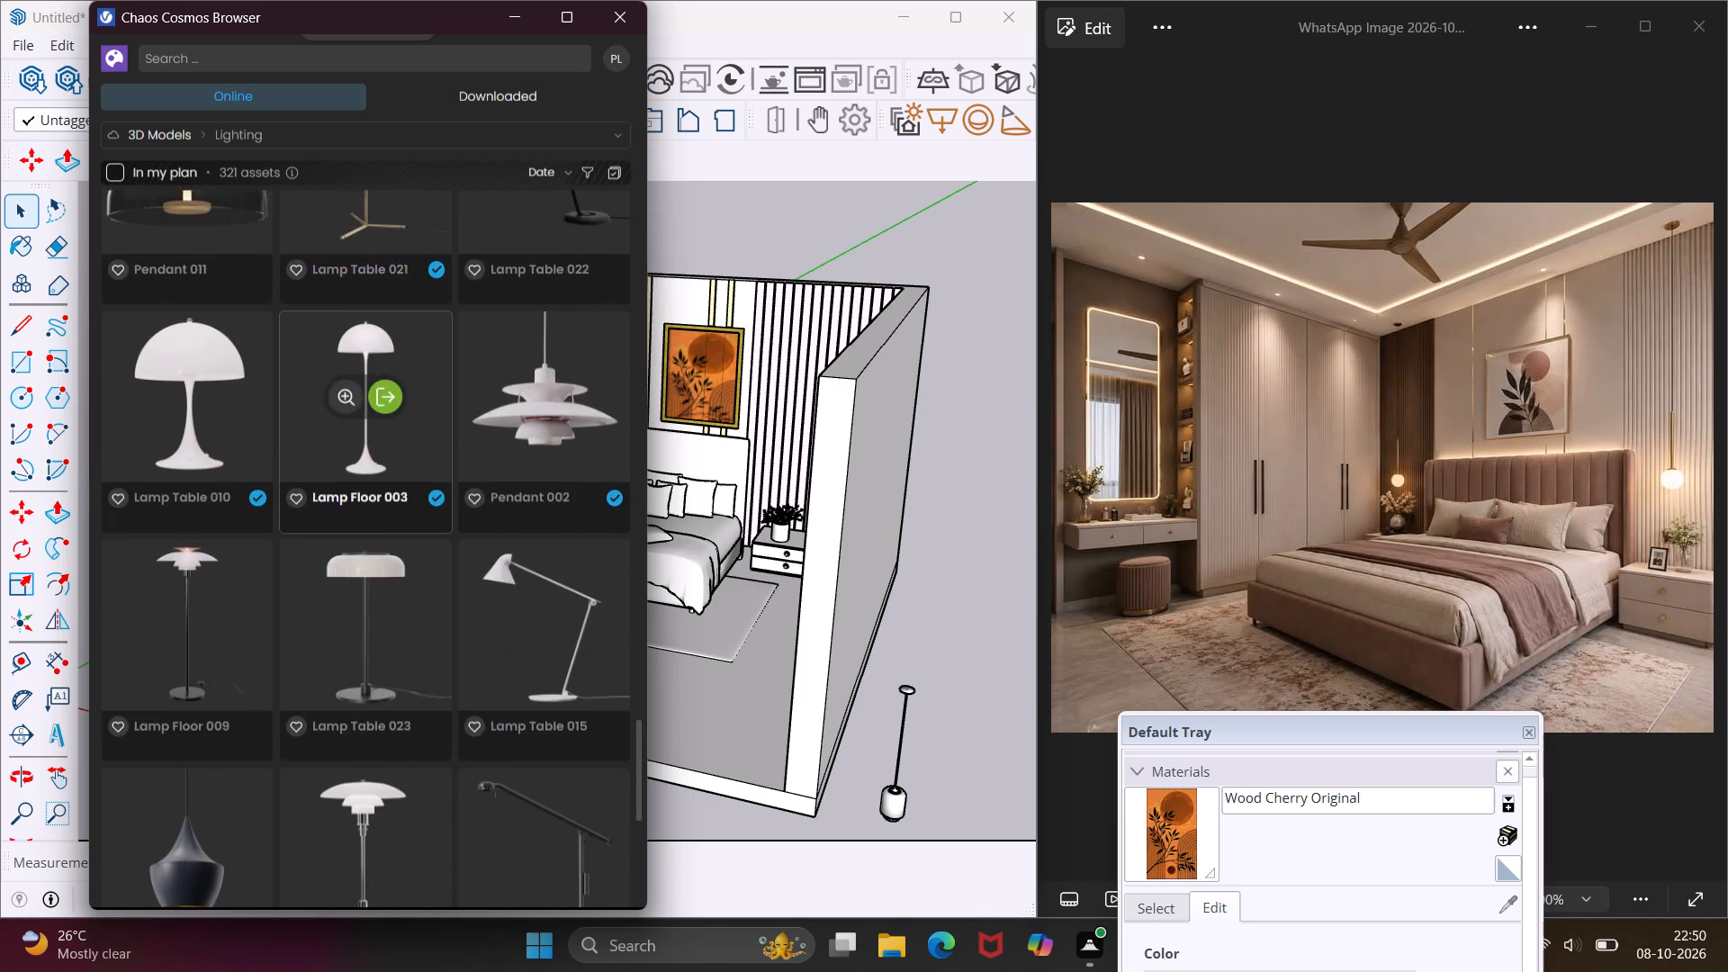
pyautogui.scroll(-6, 391, 535)
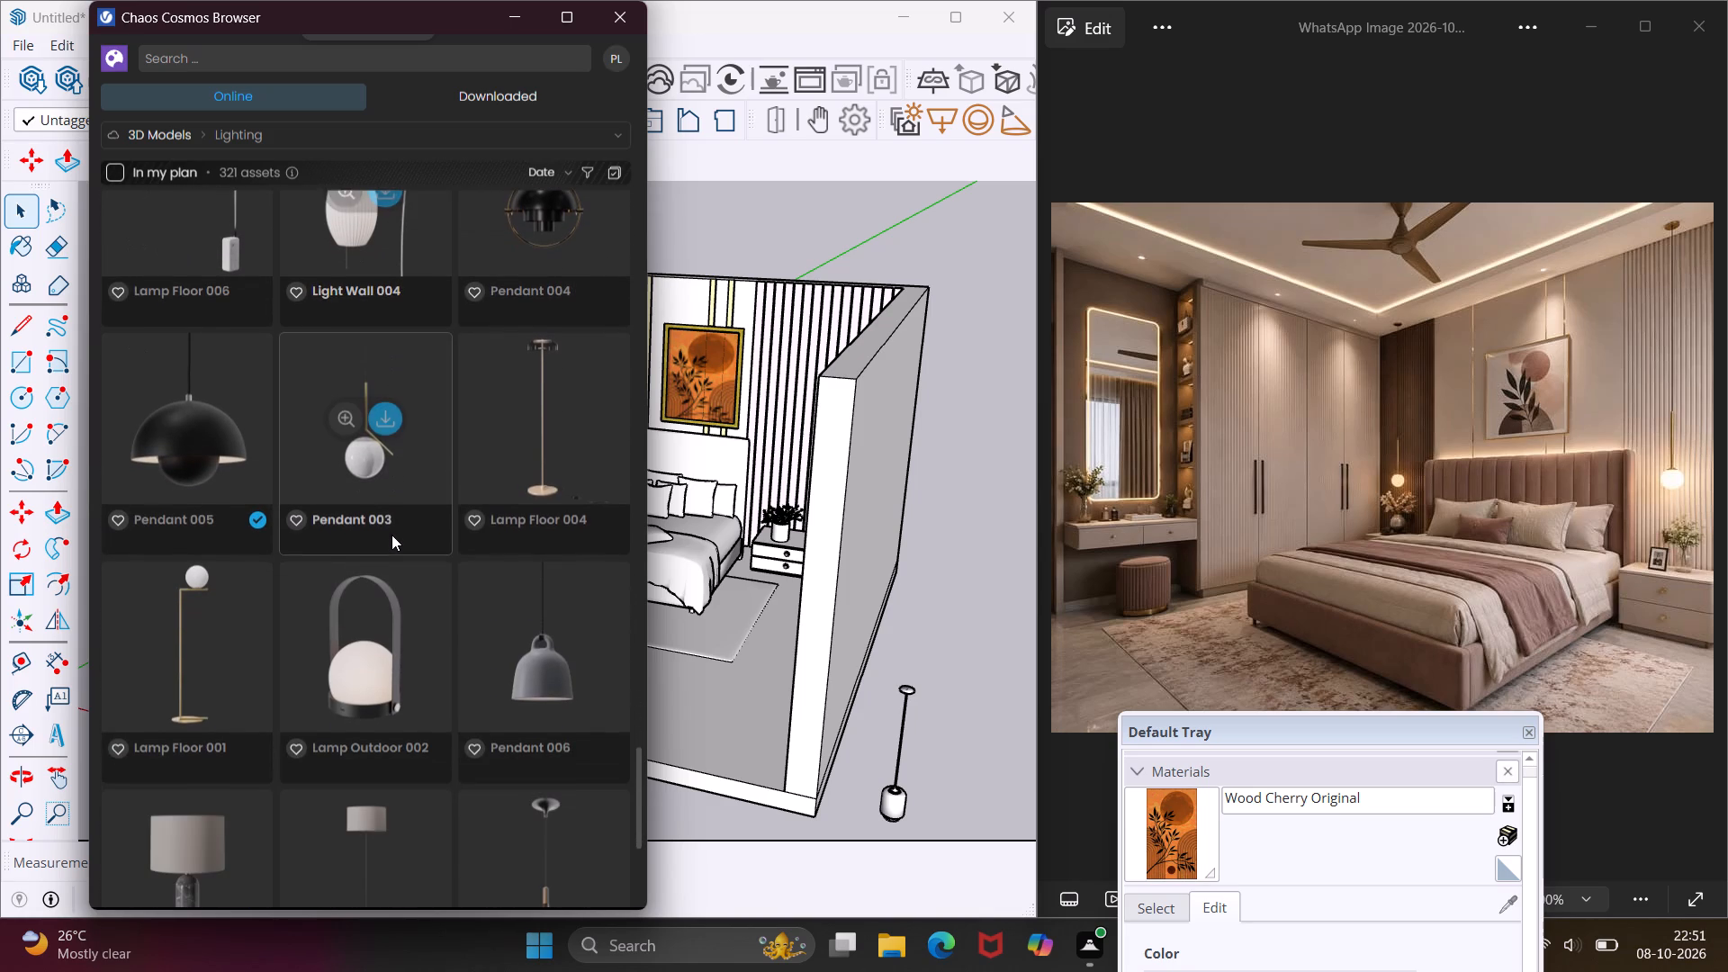
pyautogui.scroll(-7, 391, 535)
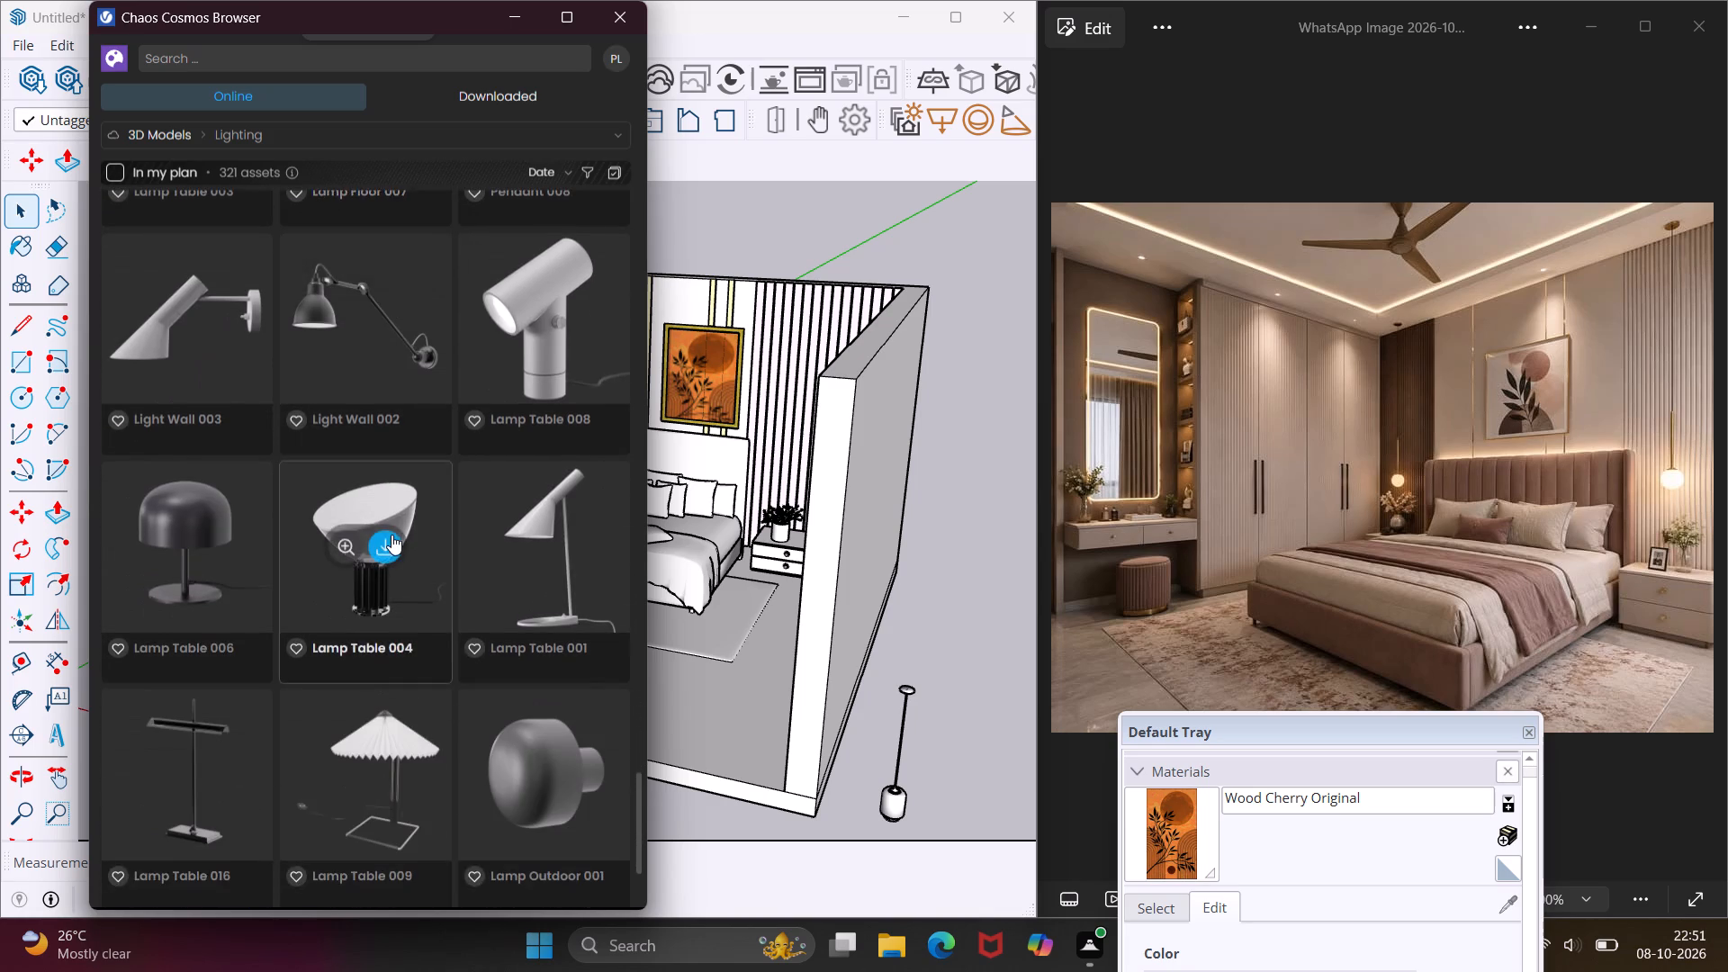
pyautogui.scroll(-10, 391, 535)
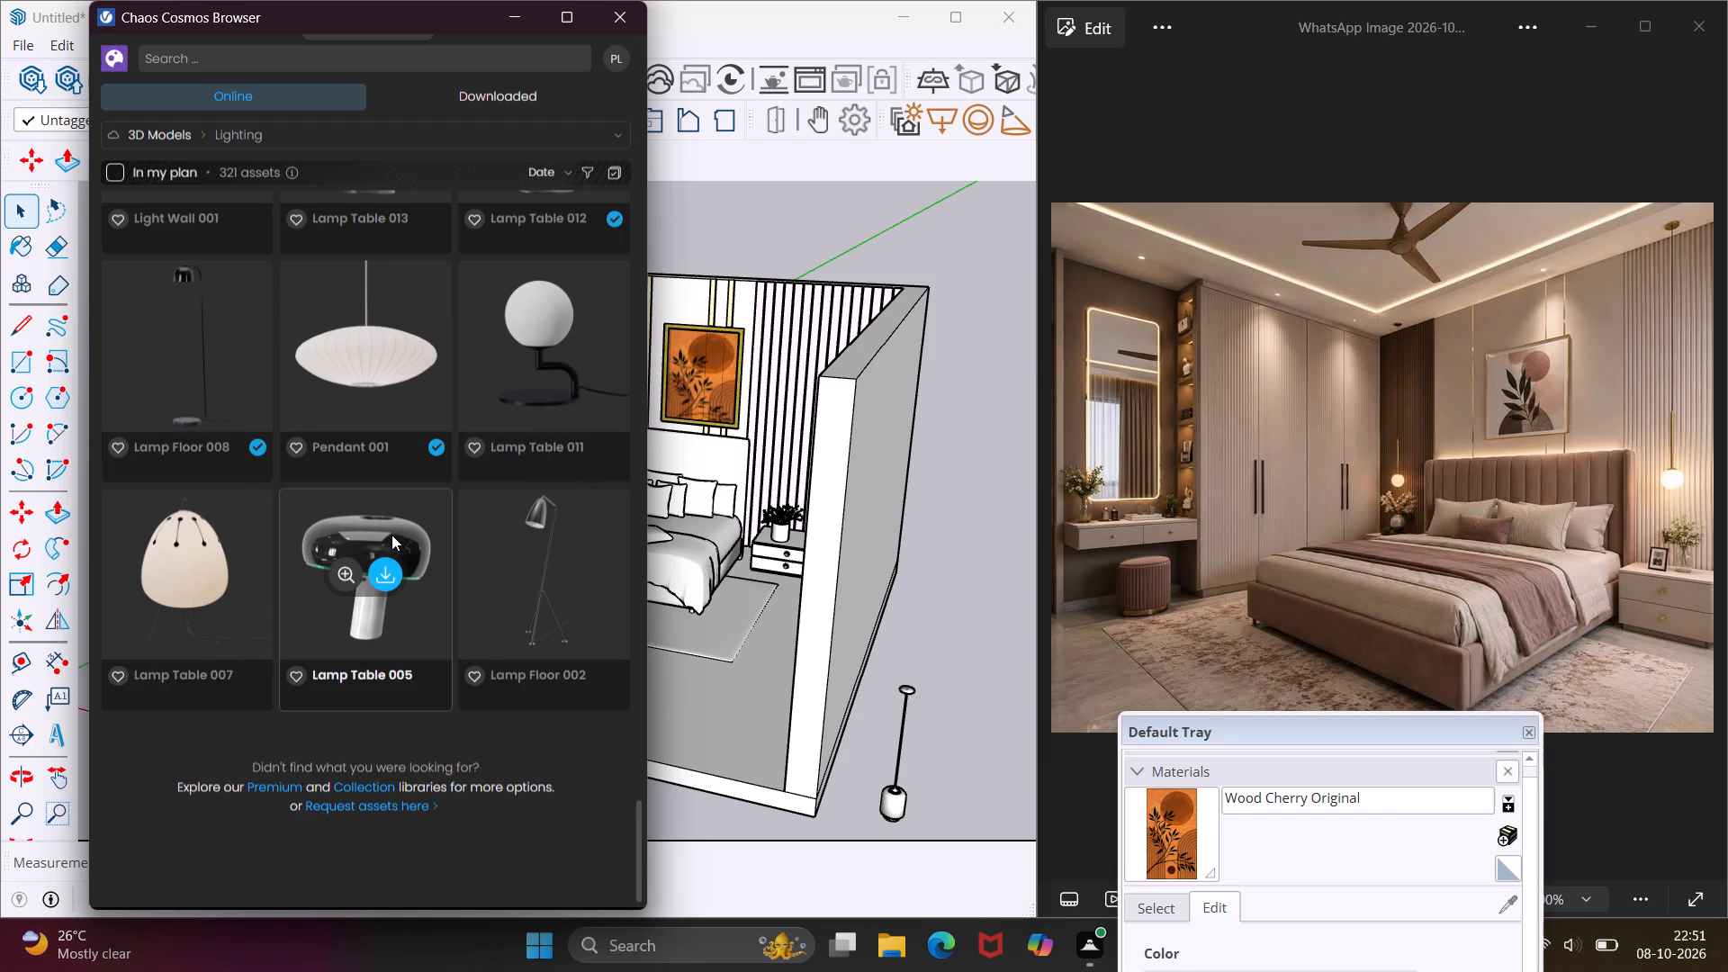
pyautogui.click(623, 20)
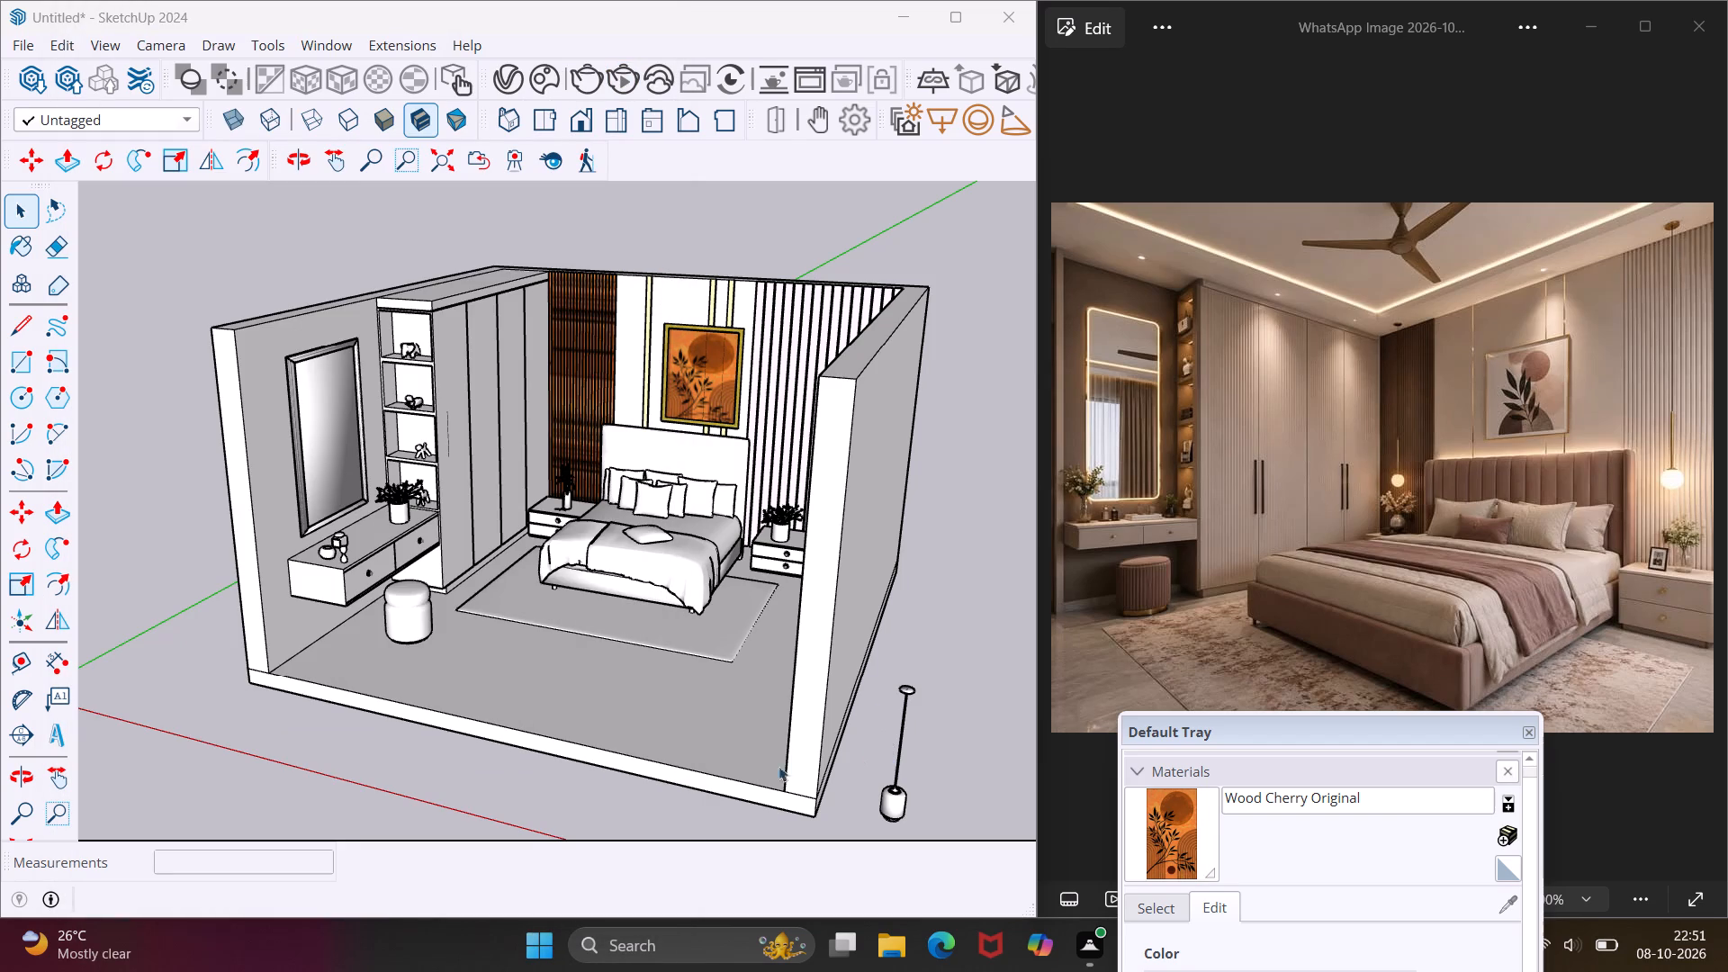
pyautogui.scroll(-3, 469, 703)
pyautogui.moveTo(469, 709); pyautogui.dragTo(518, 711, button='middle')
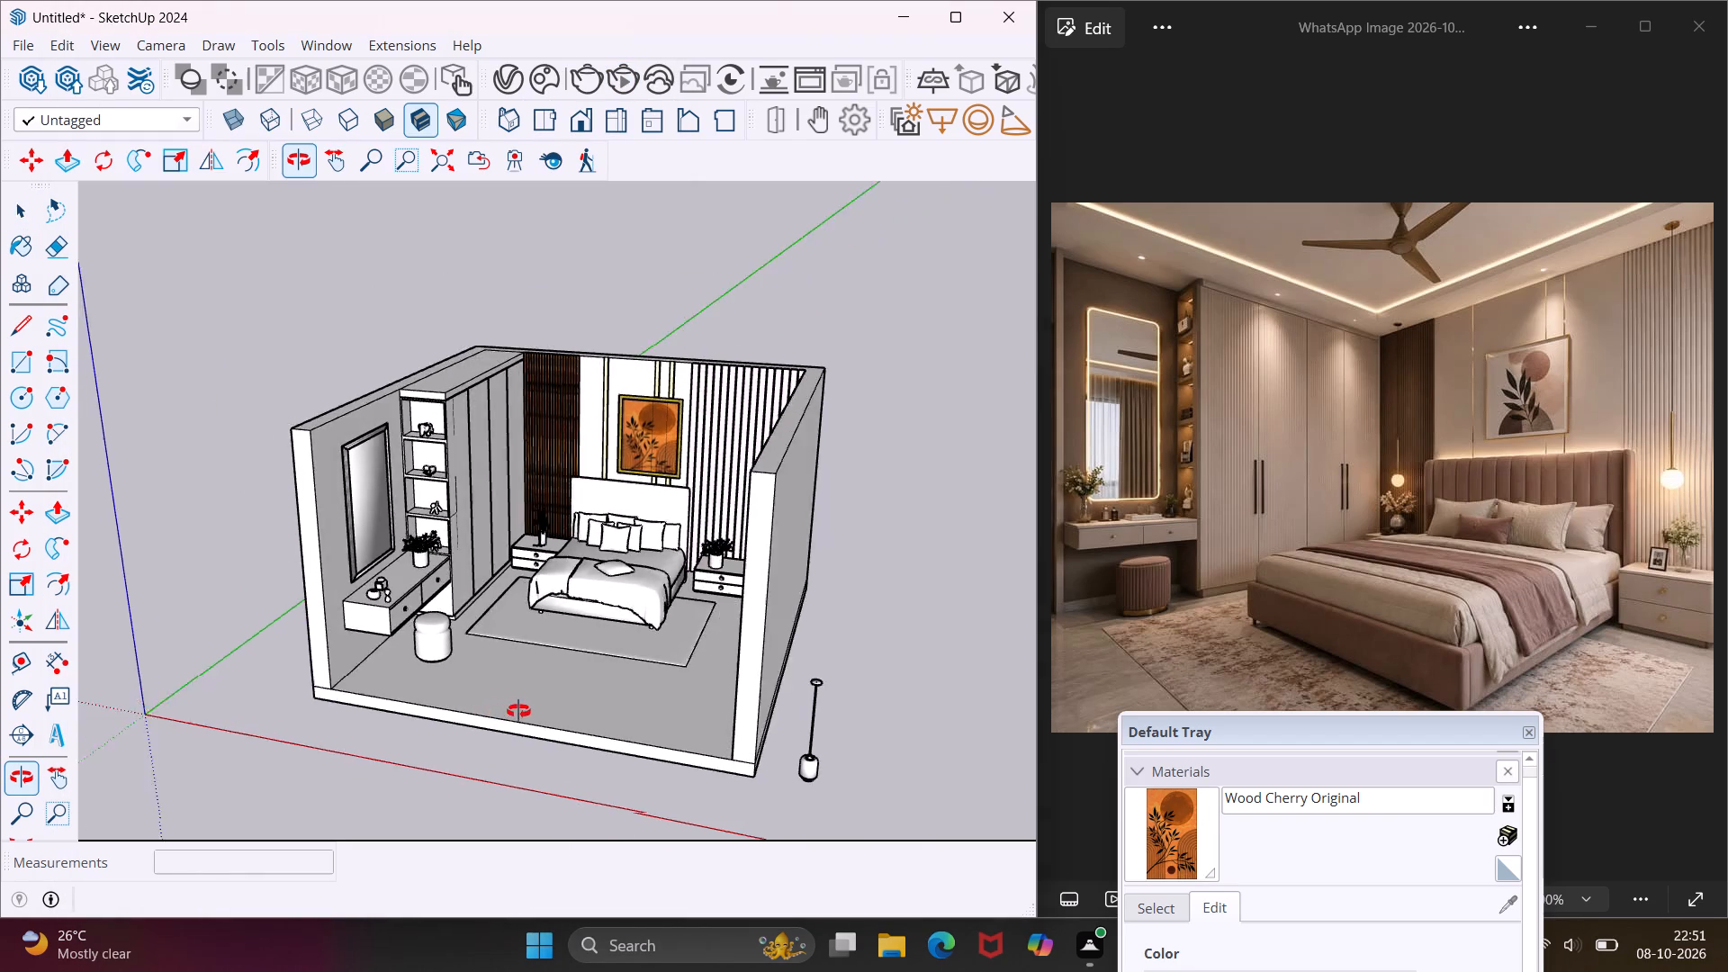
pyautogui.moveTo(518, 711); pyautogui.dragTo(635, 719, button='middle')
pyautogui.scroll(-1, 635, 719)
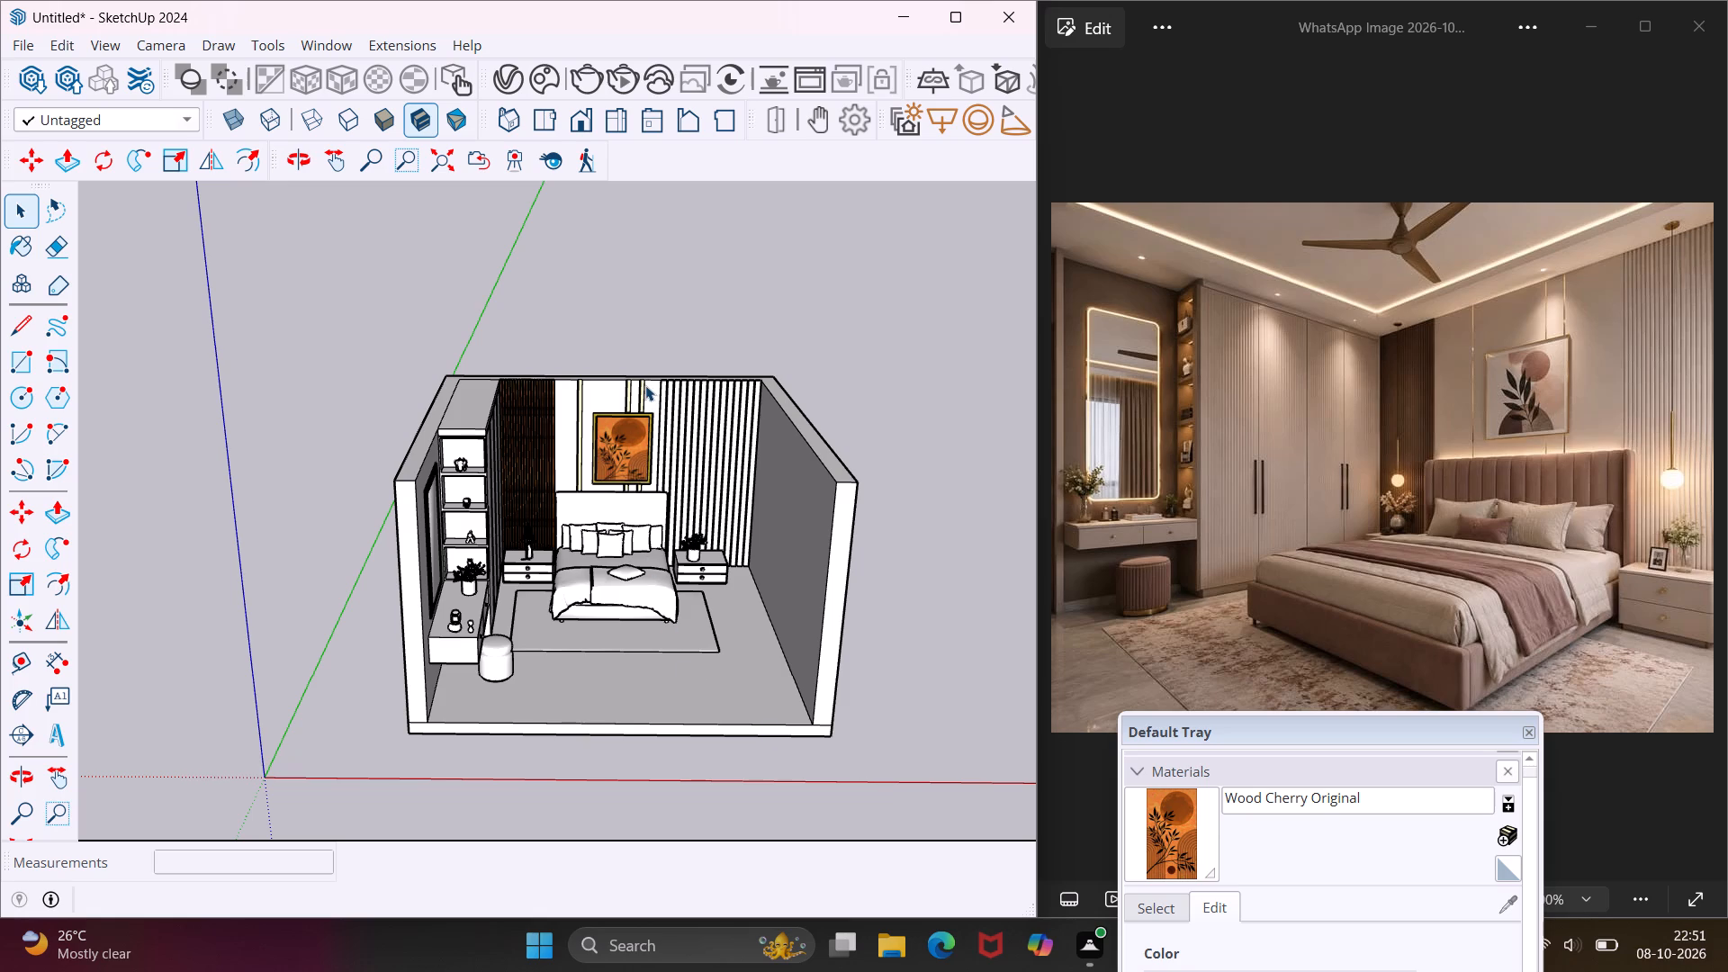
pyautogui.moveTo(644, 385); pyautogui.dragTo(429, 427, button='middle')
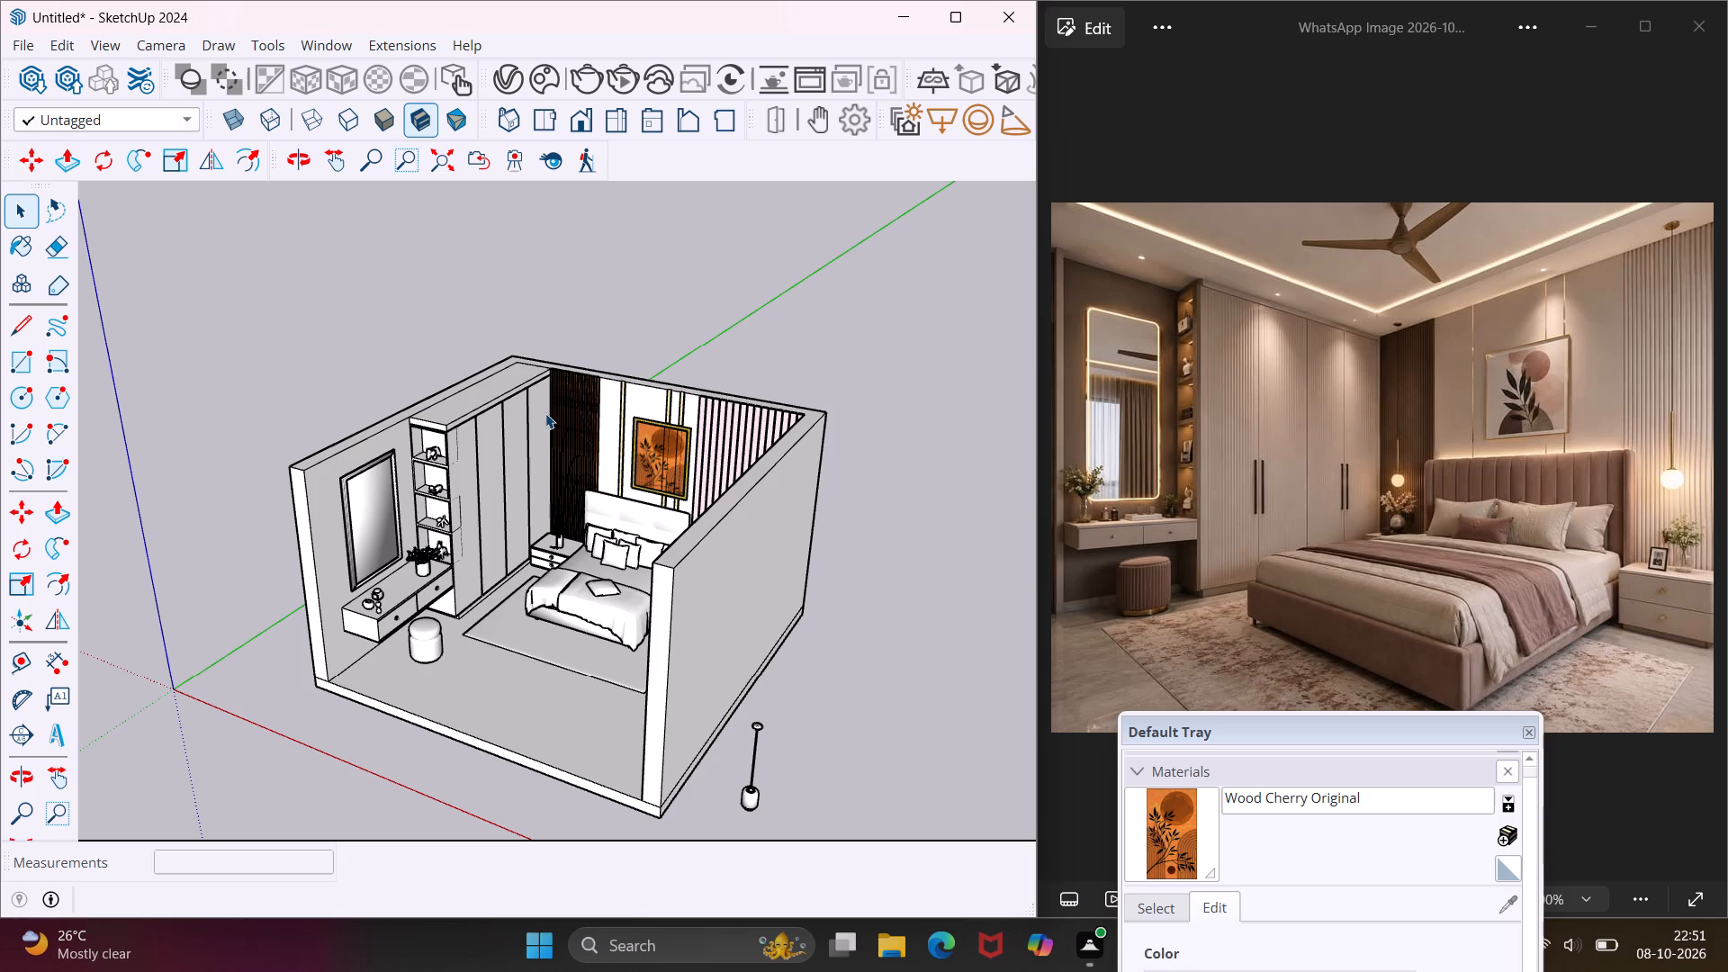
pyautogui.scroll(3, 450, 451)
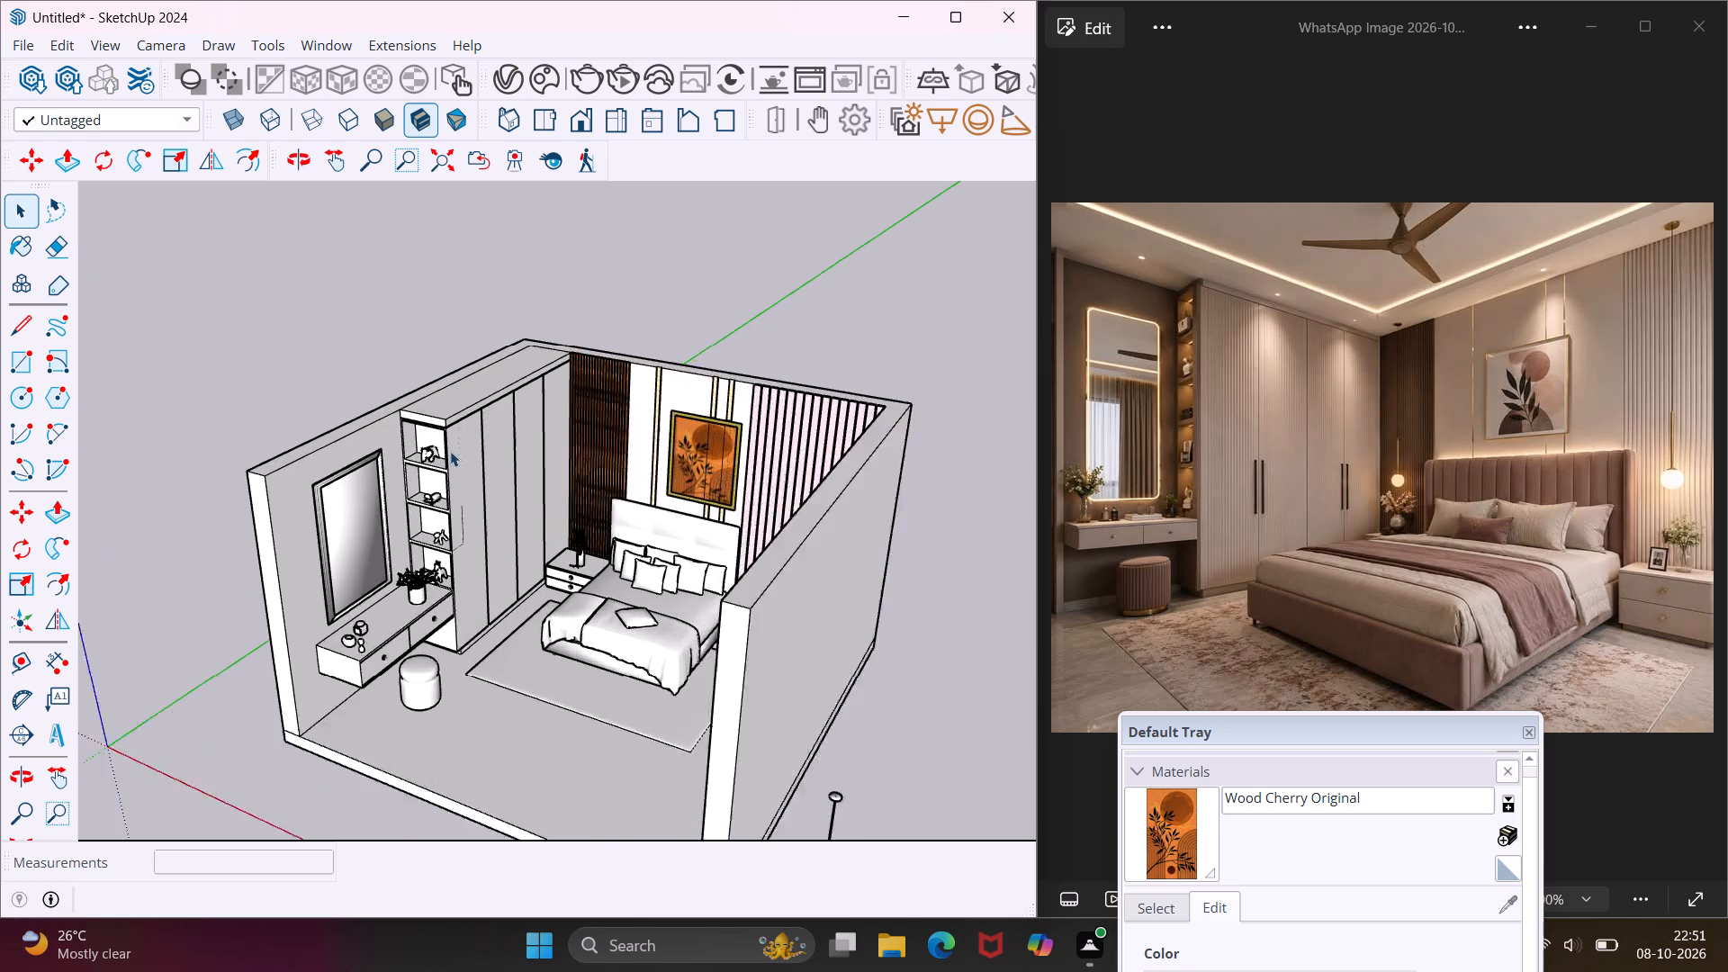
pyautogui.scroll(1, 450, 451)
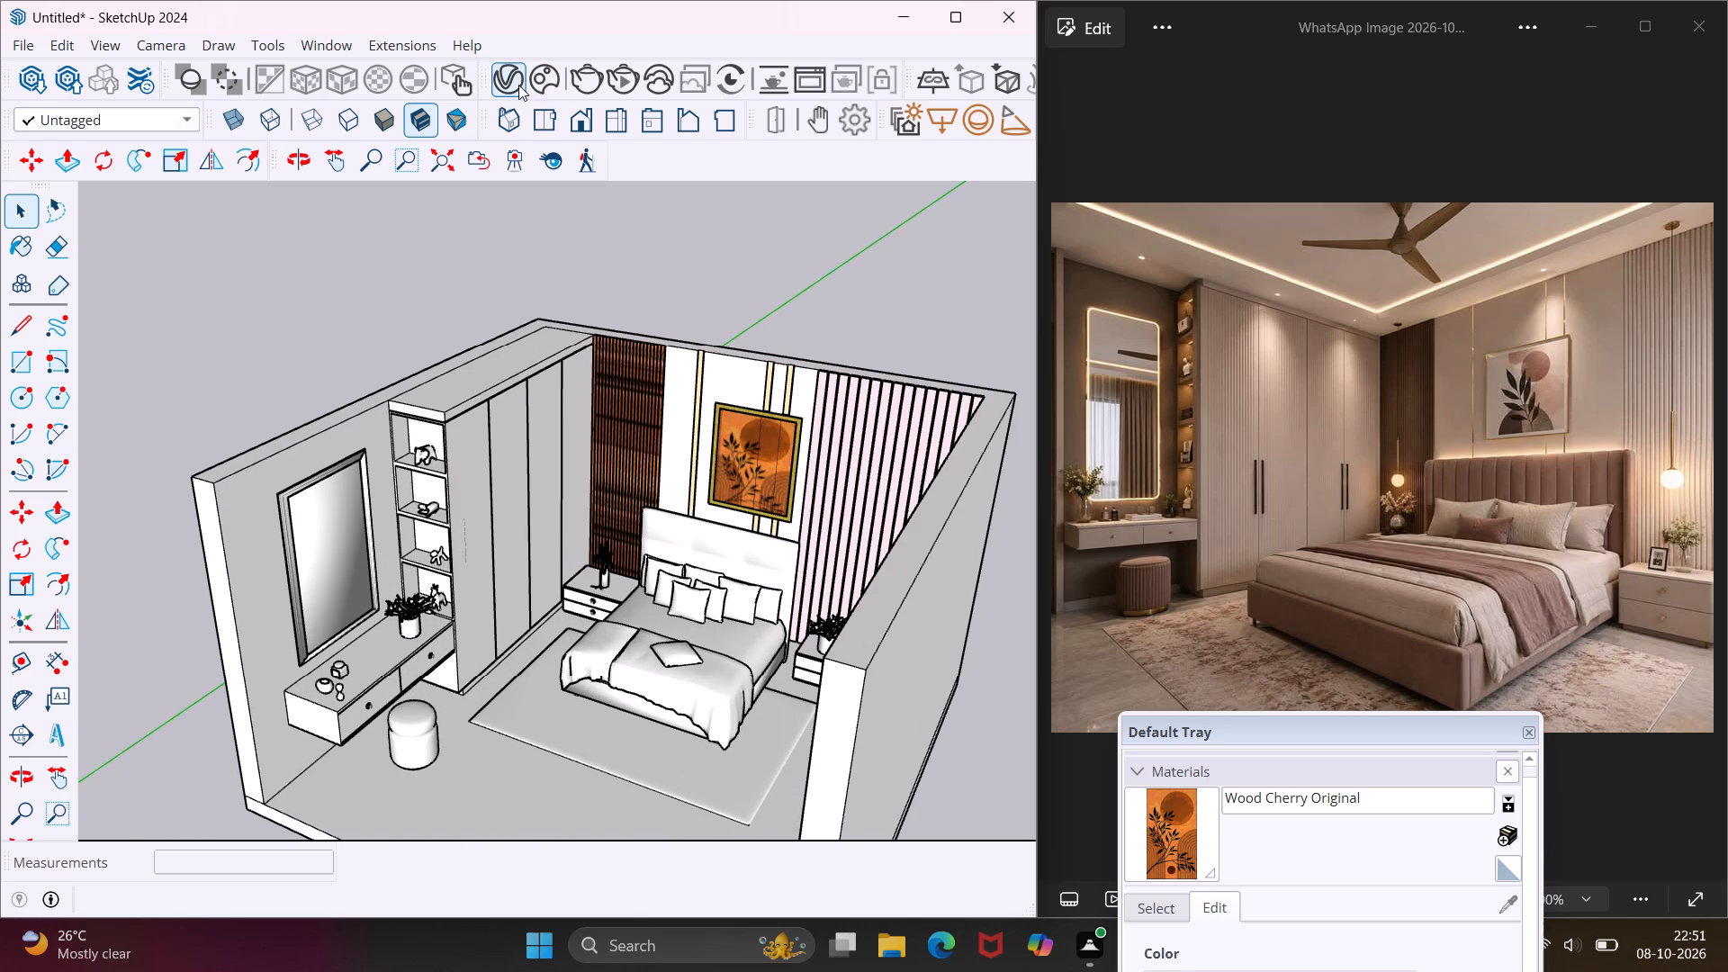
# Create a new Generic V-Ray material with a light greyish-beige diffuse colour of R 0.735, G 0.741, B 0.686.
pyautogui.click(517, 86)
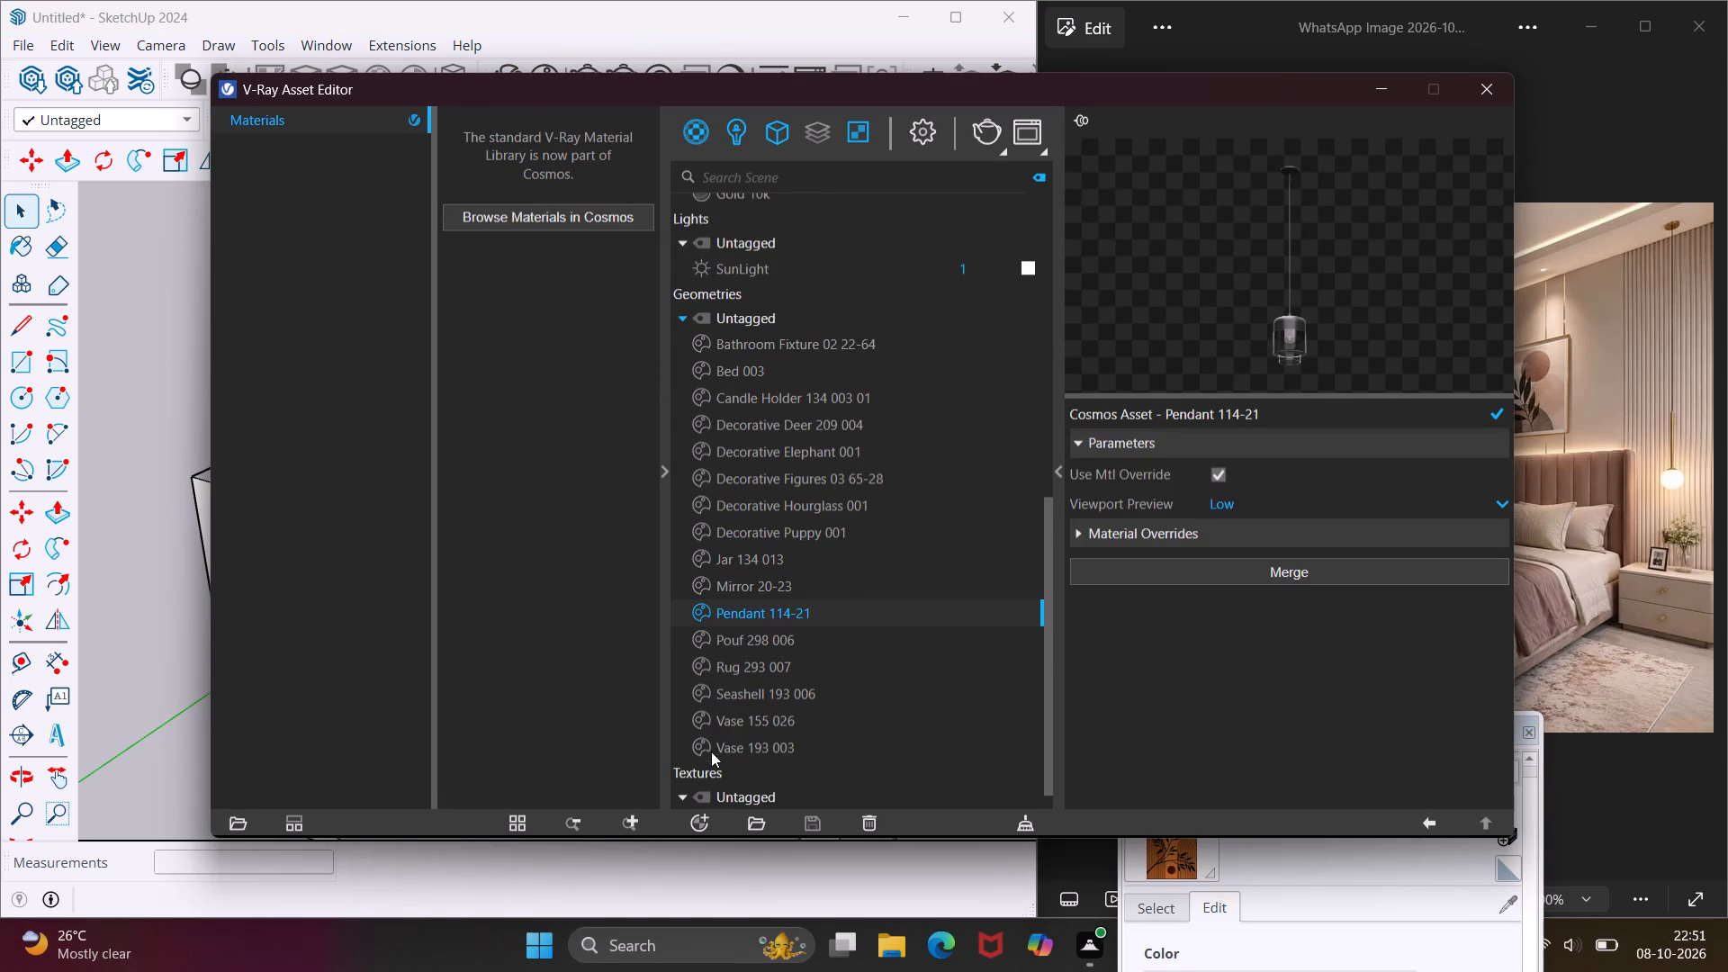
pyautogui.click(706, 822)
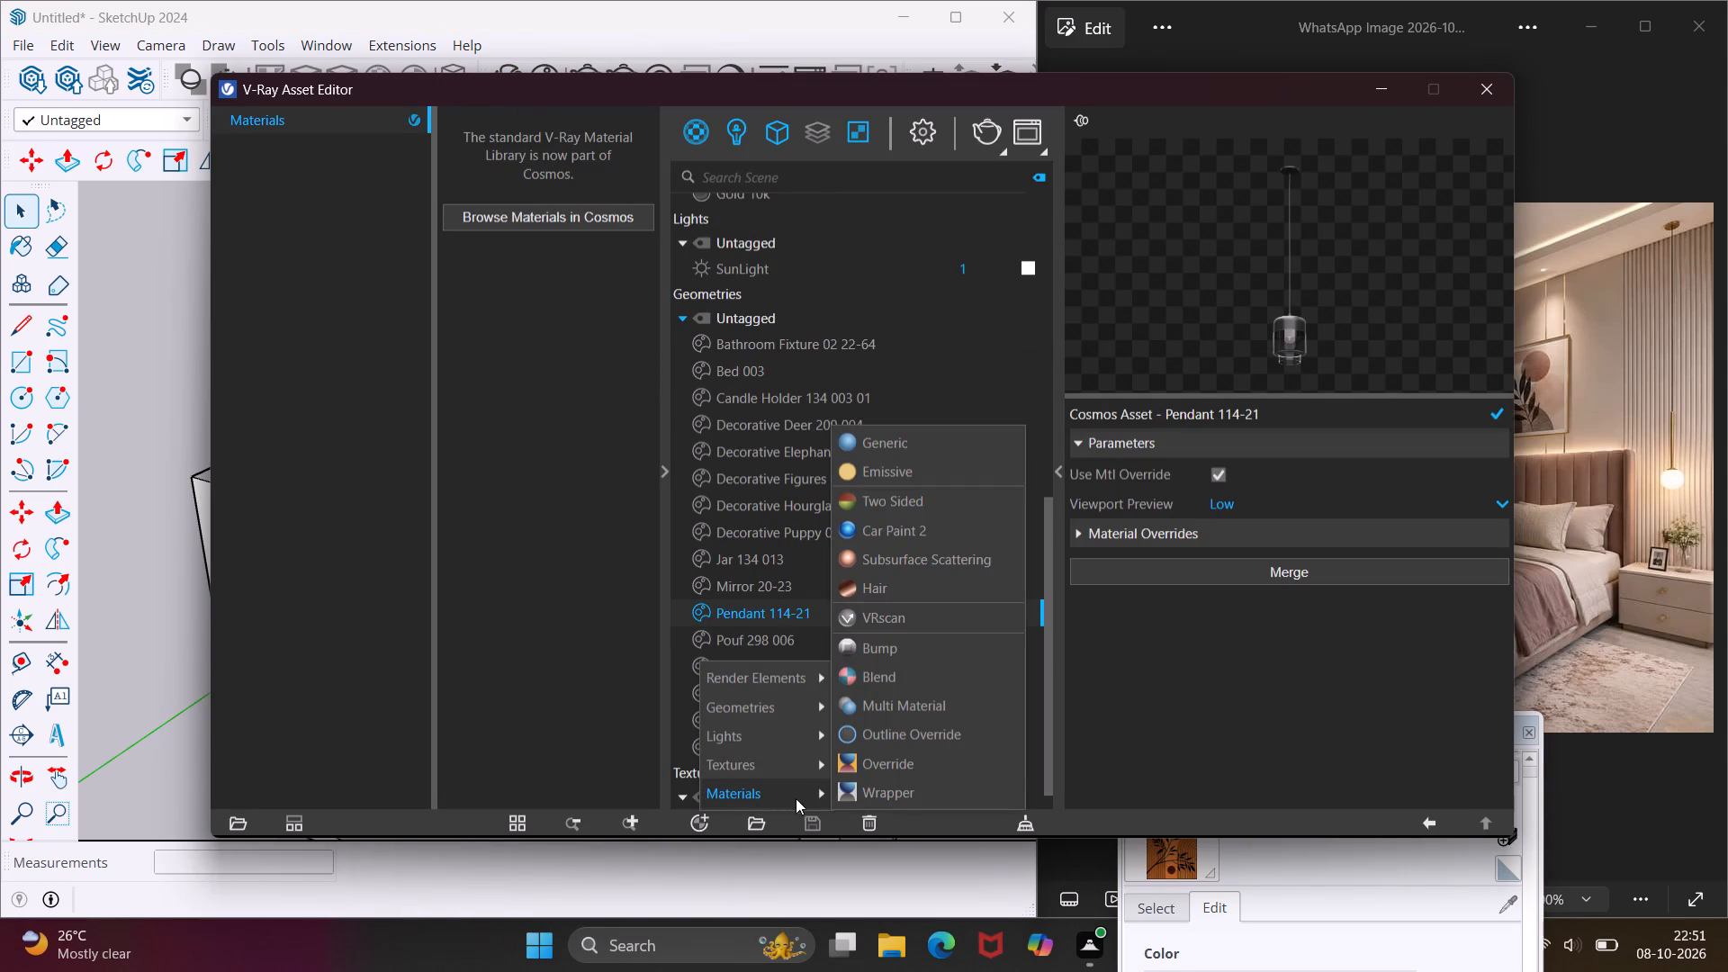
pyautogui.click(948, 453)
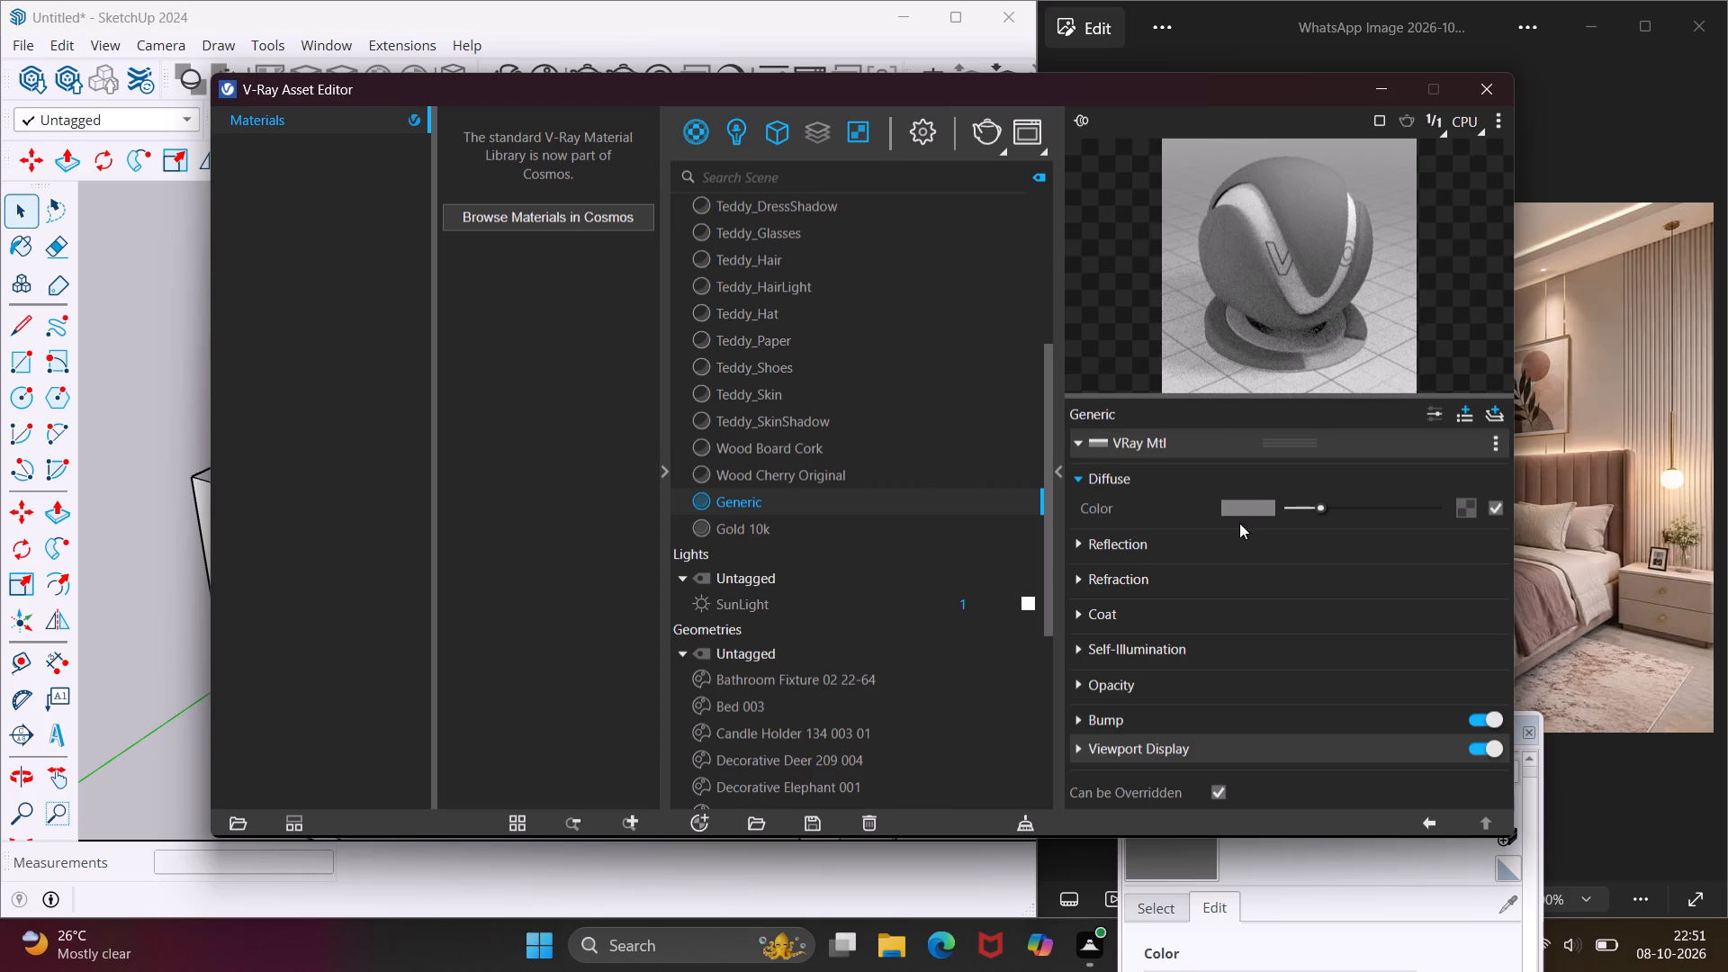
pyautogui.click(1240, 507)
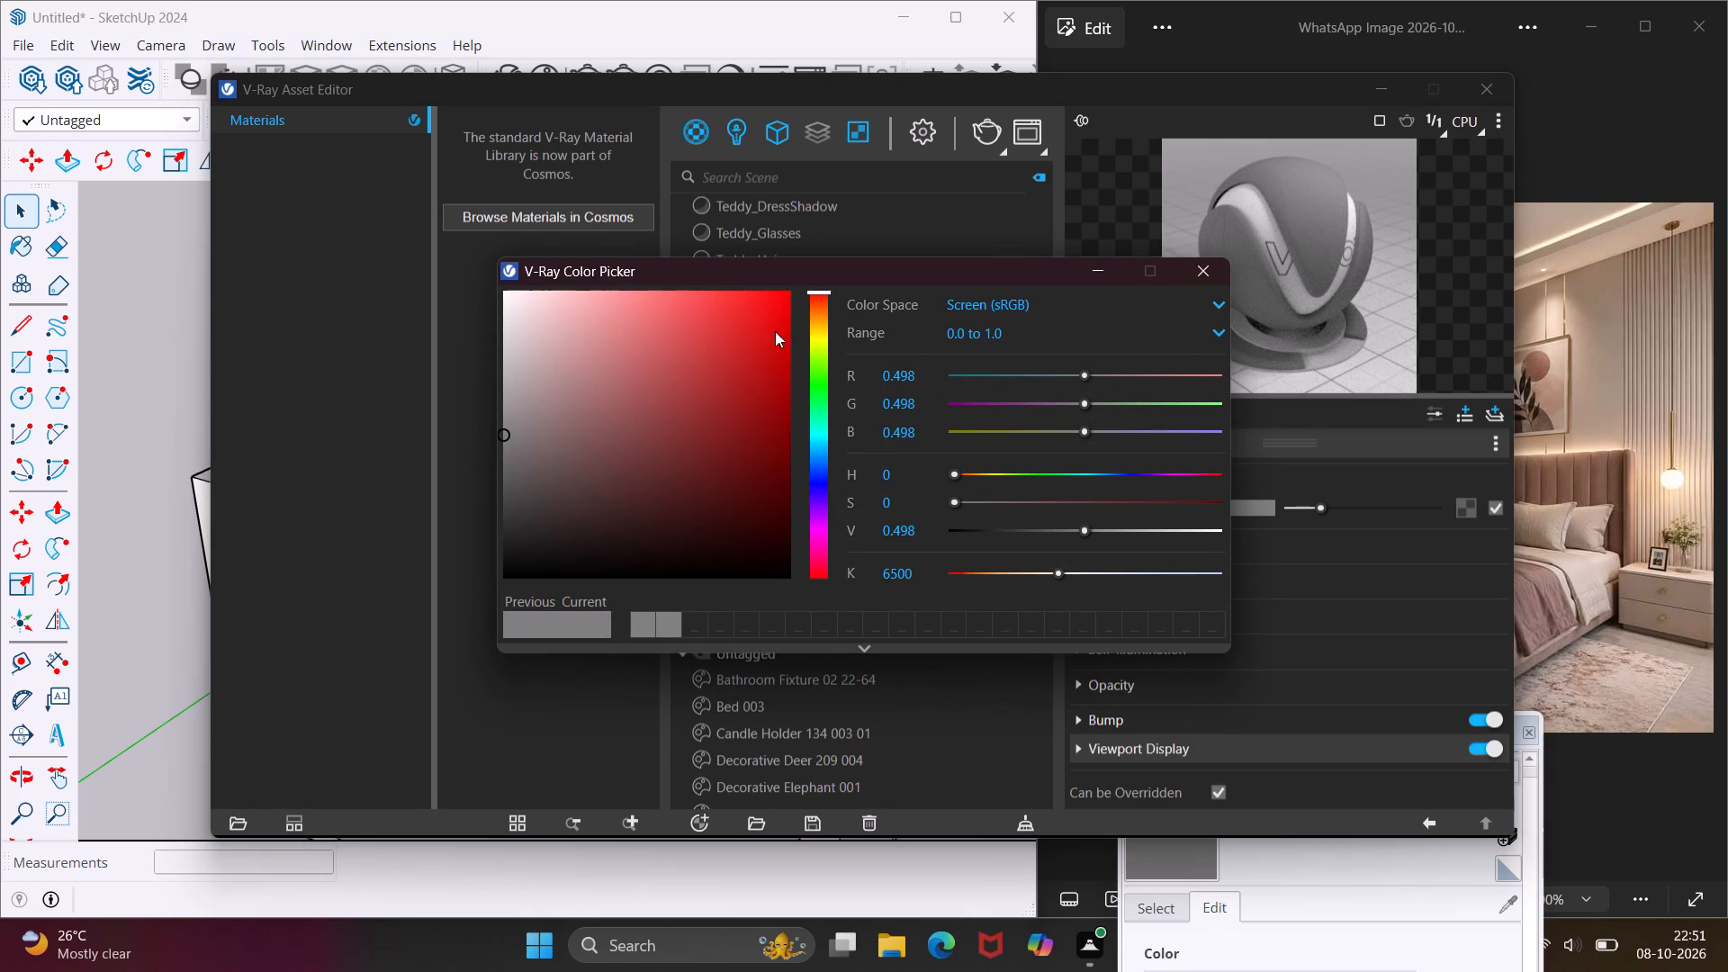
pyautogui.click(530, 401)
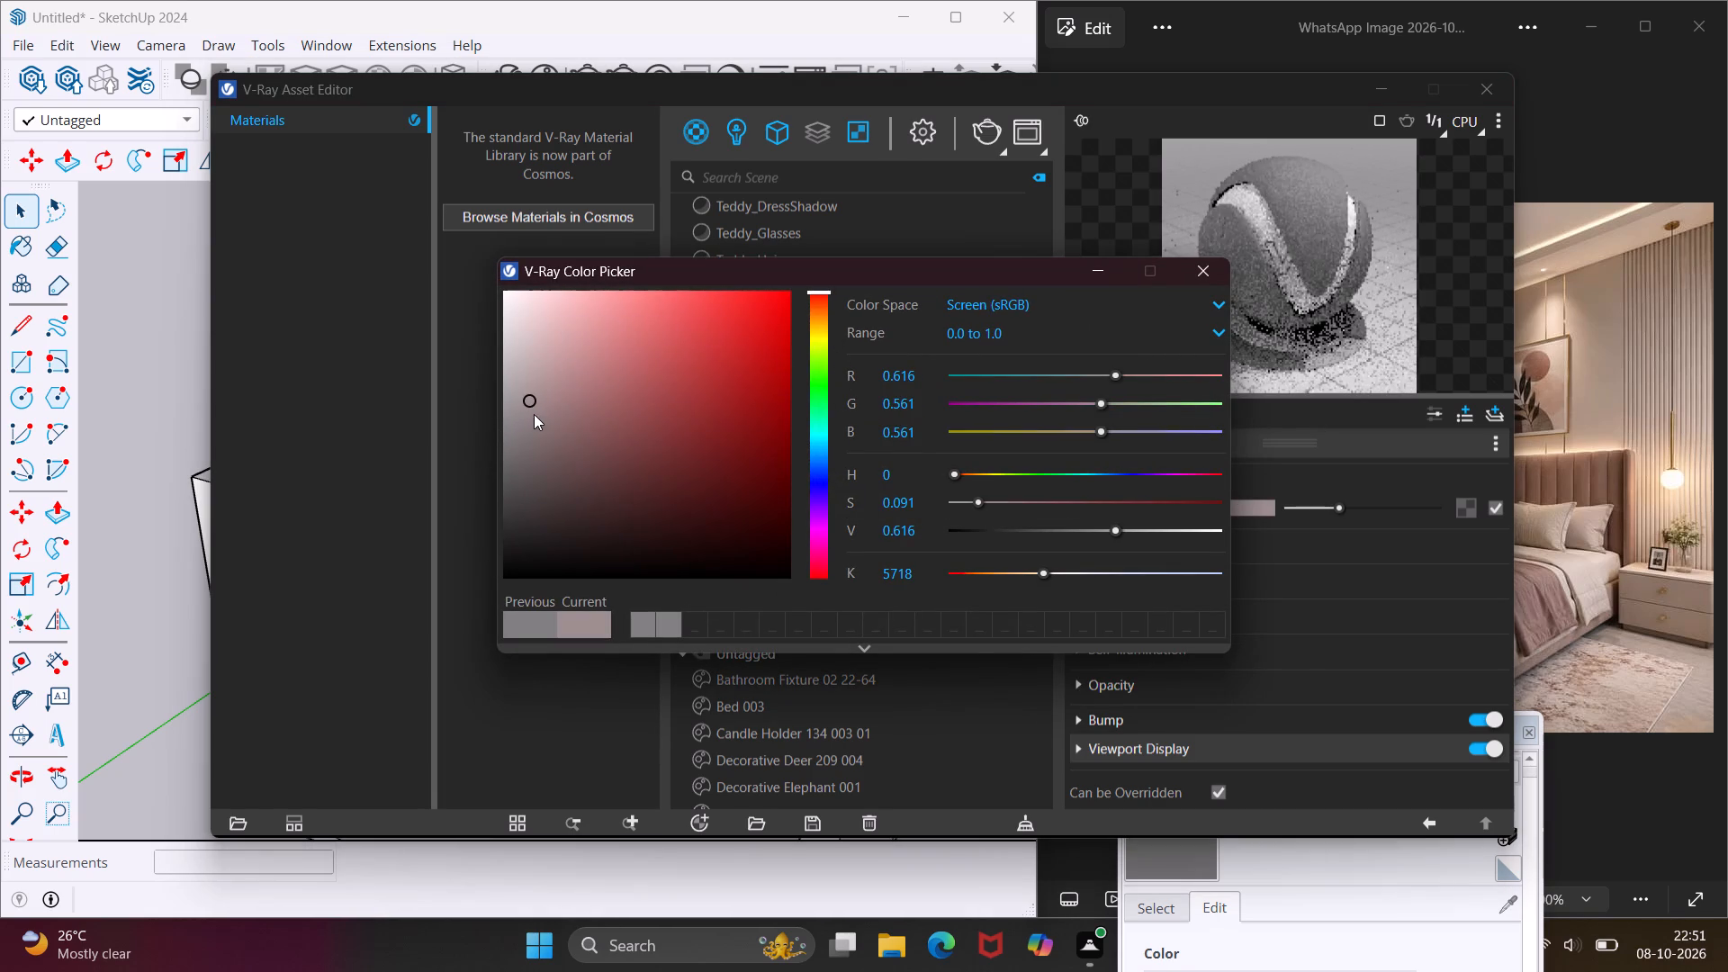
pyautogui.click(538, 420)
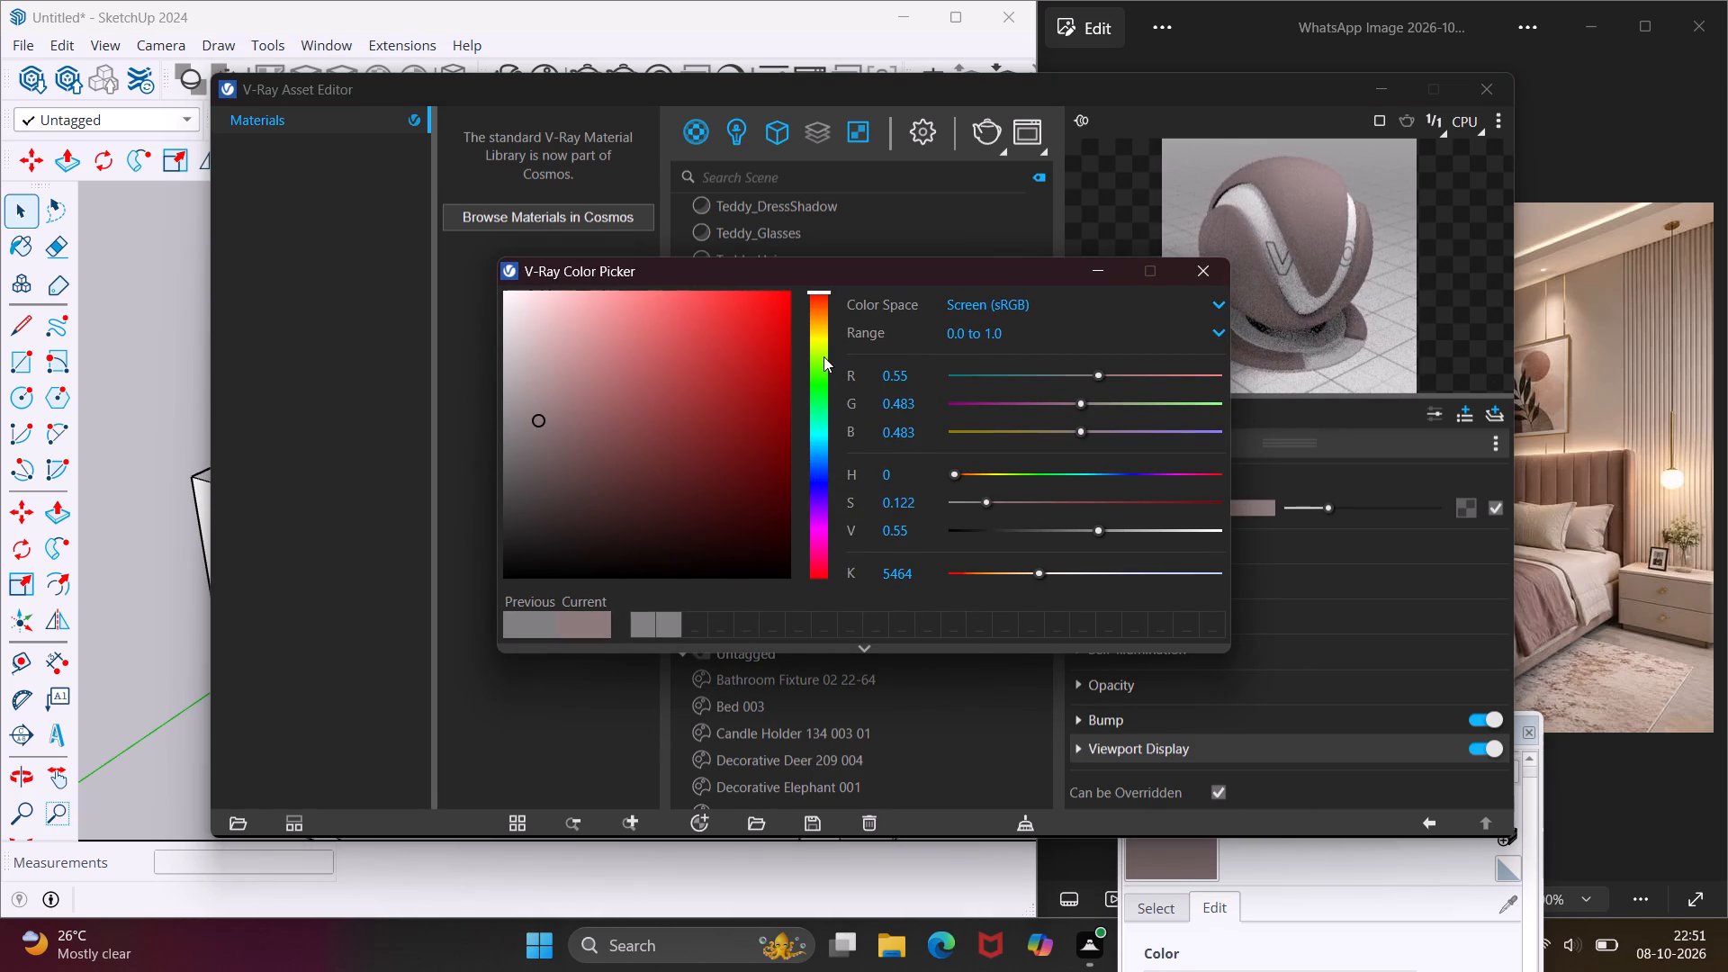
pyautogui.click(823, 356)
pyautogui.click(546, 401)
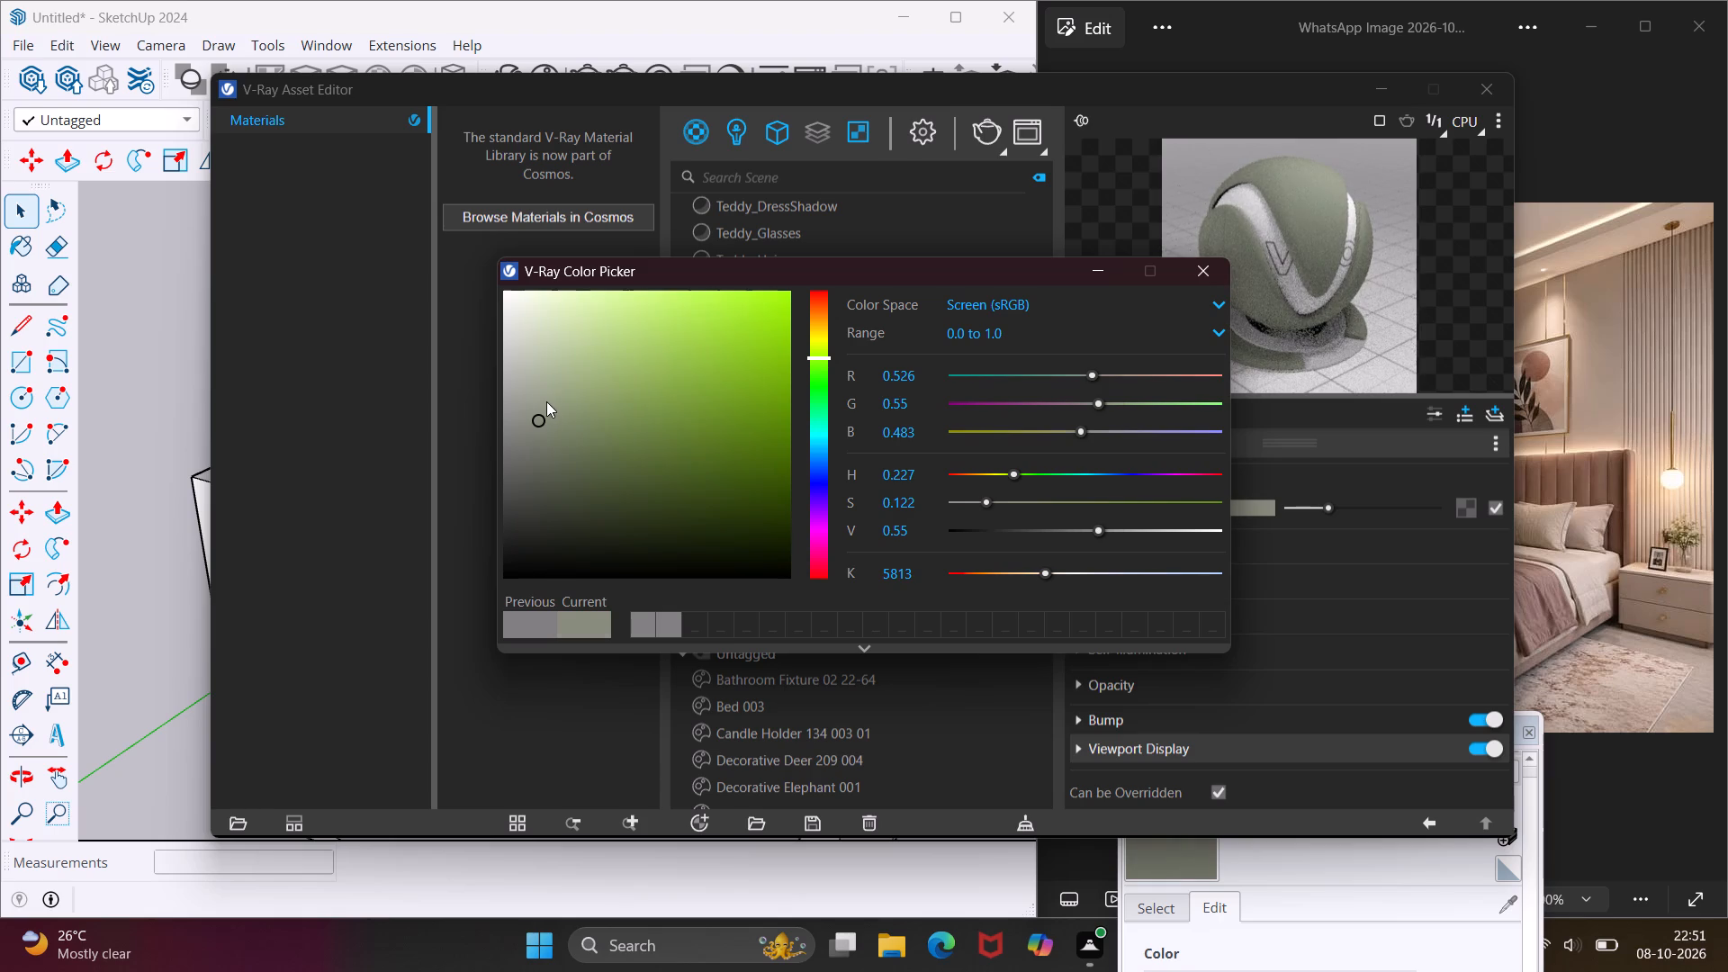
pyautogui.click(543, 355)
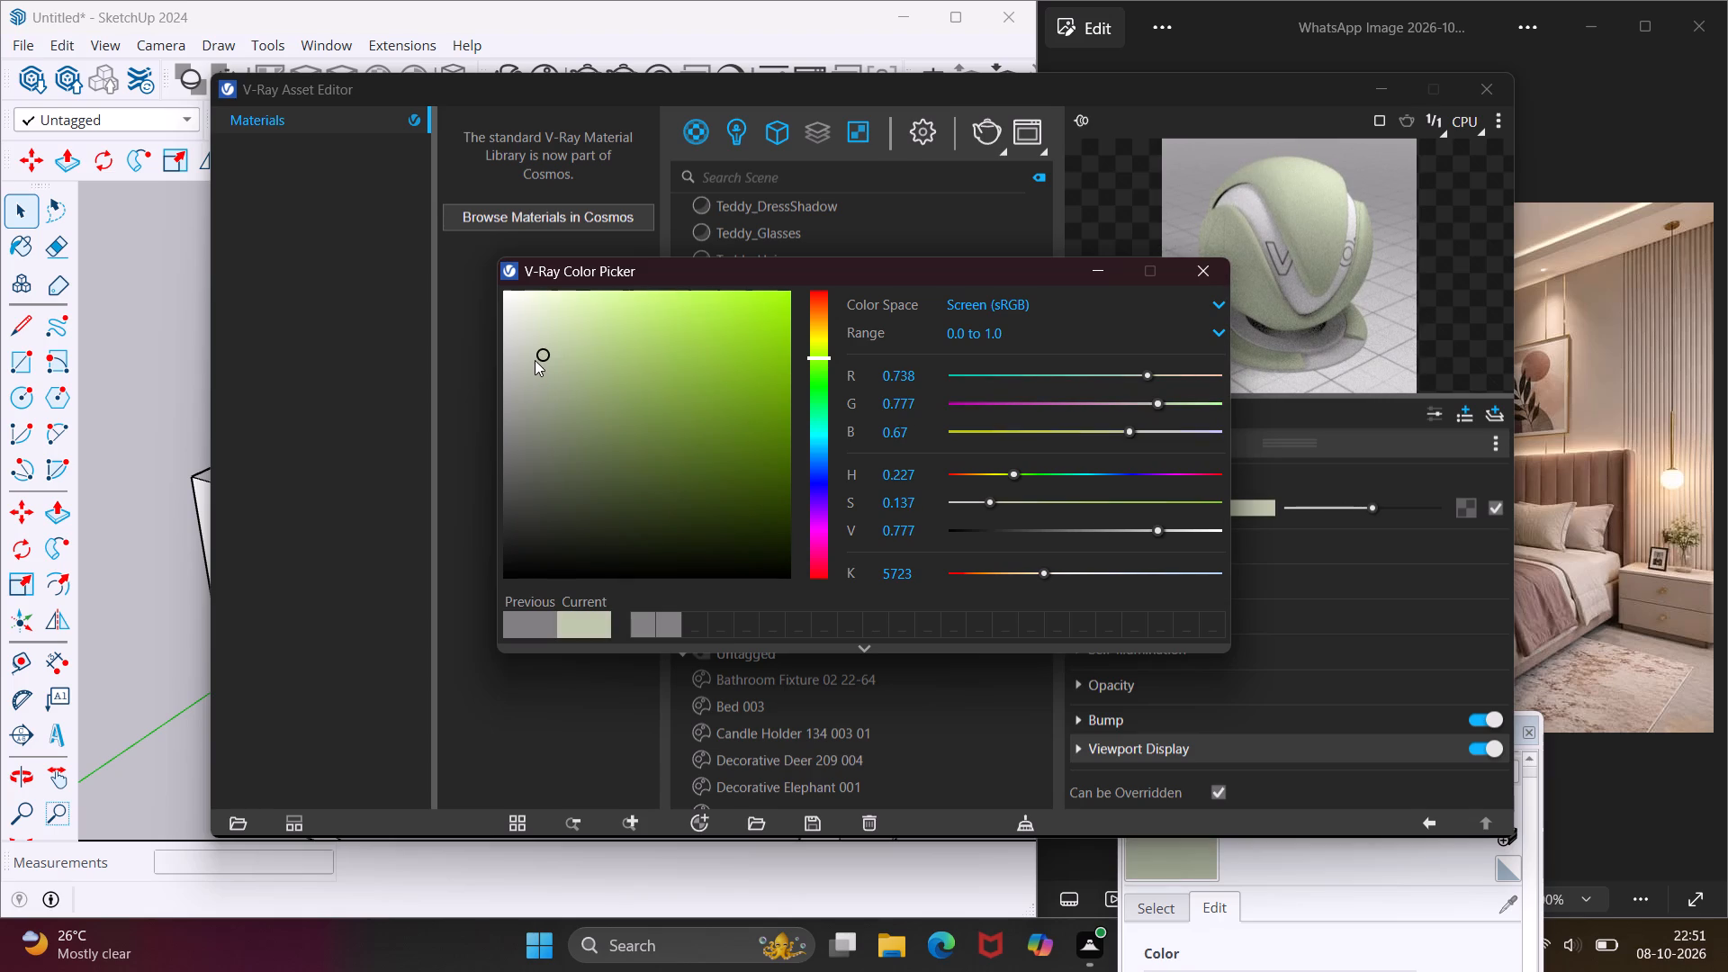
pyautogui.click(821, 346)
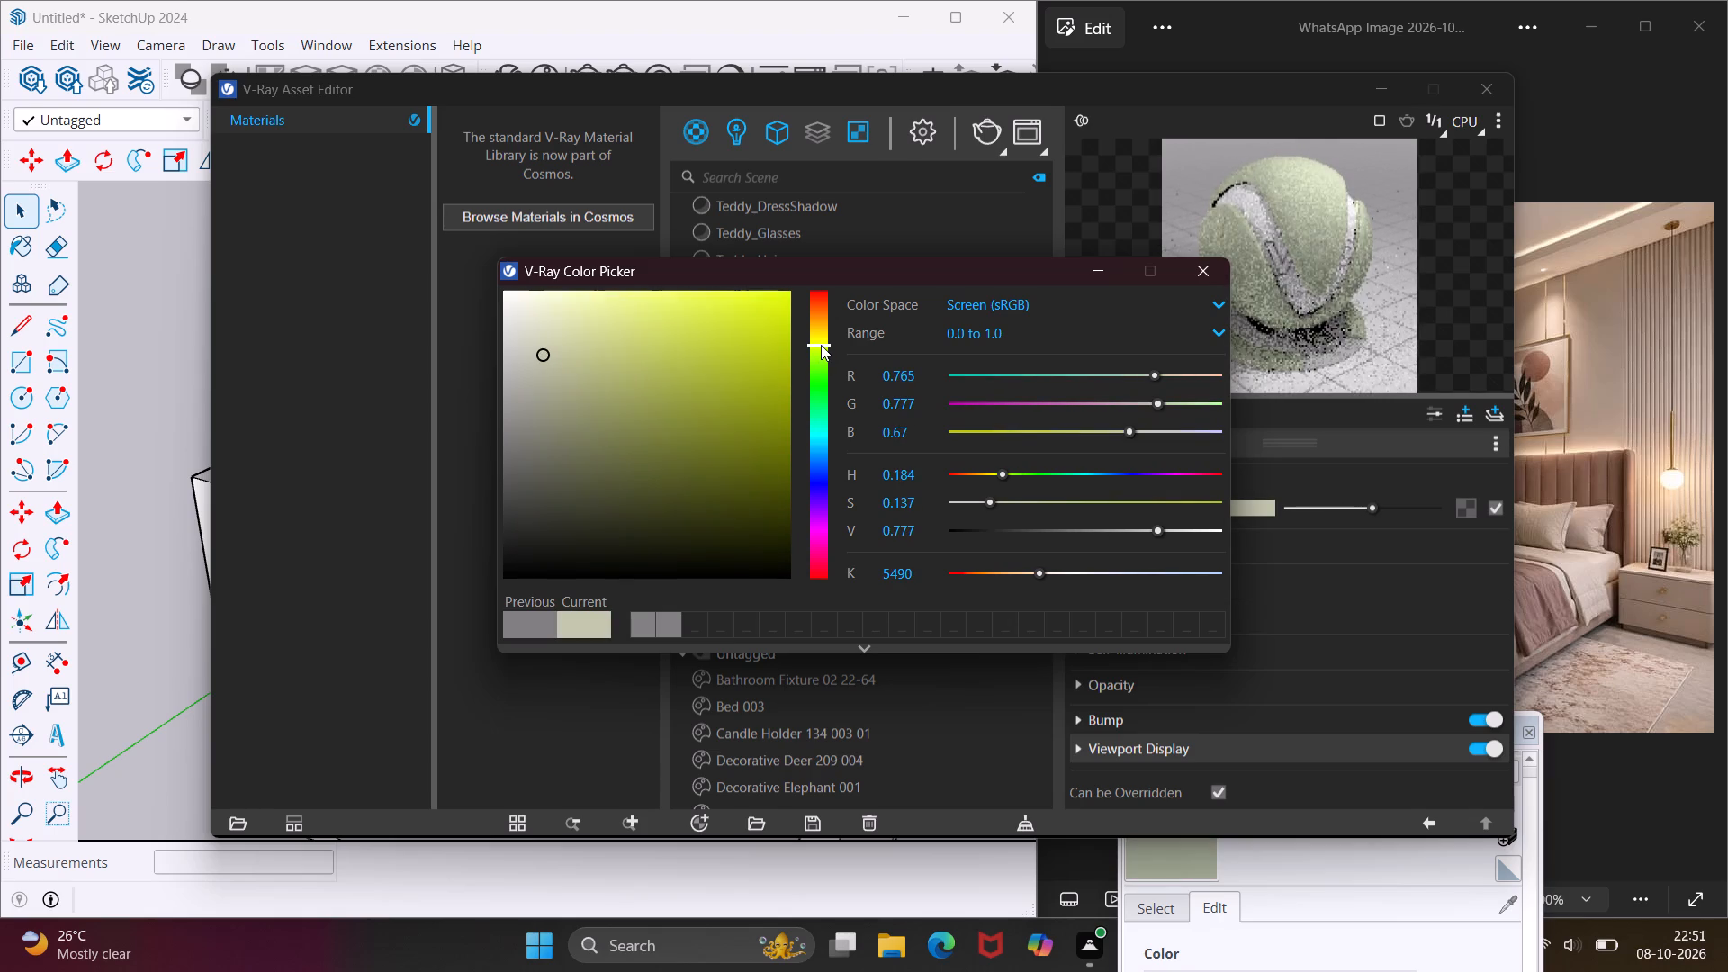
pyautogui.click(528, 335)
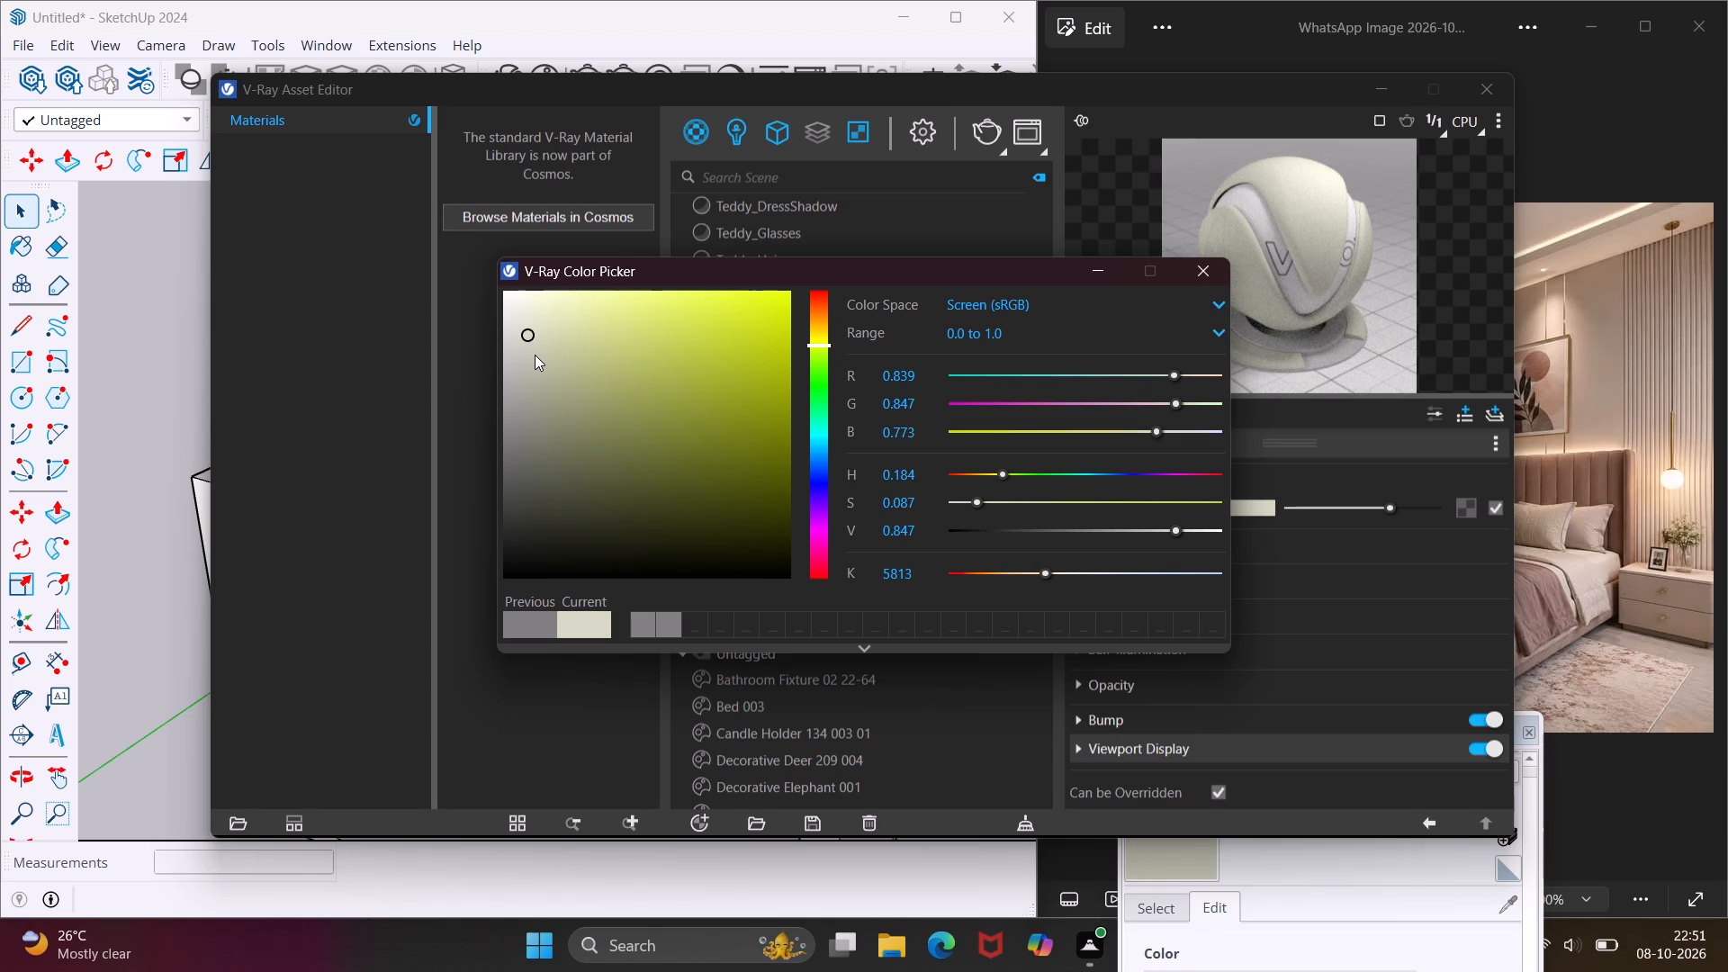
pyautogui.click(526, 365)
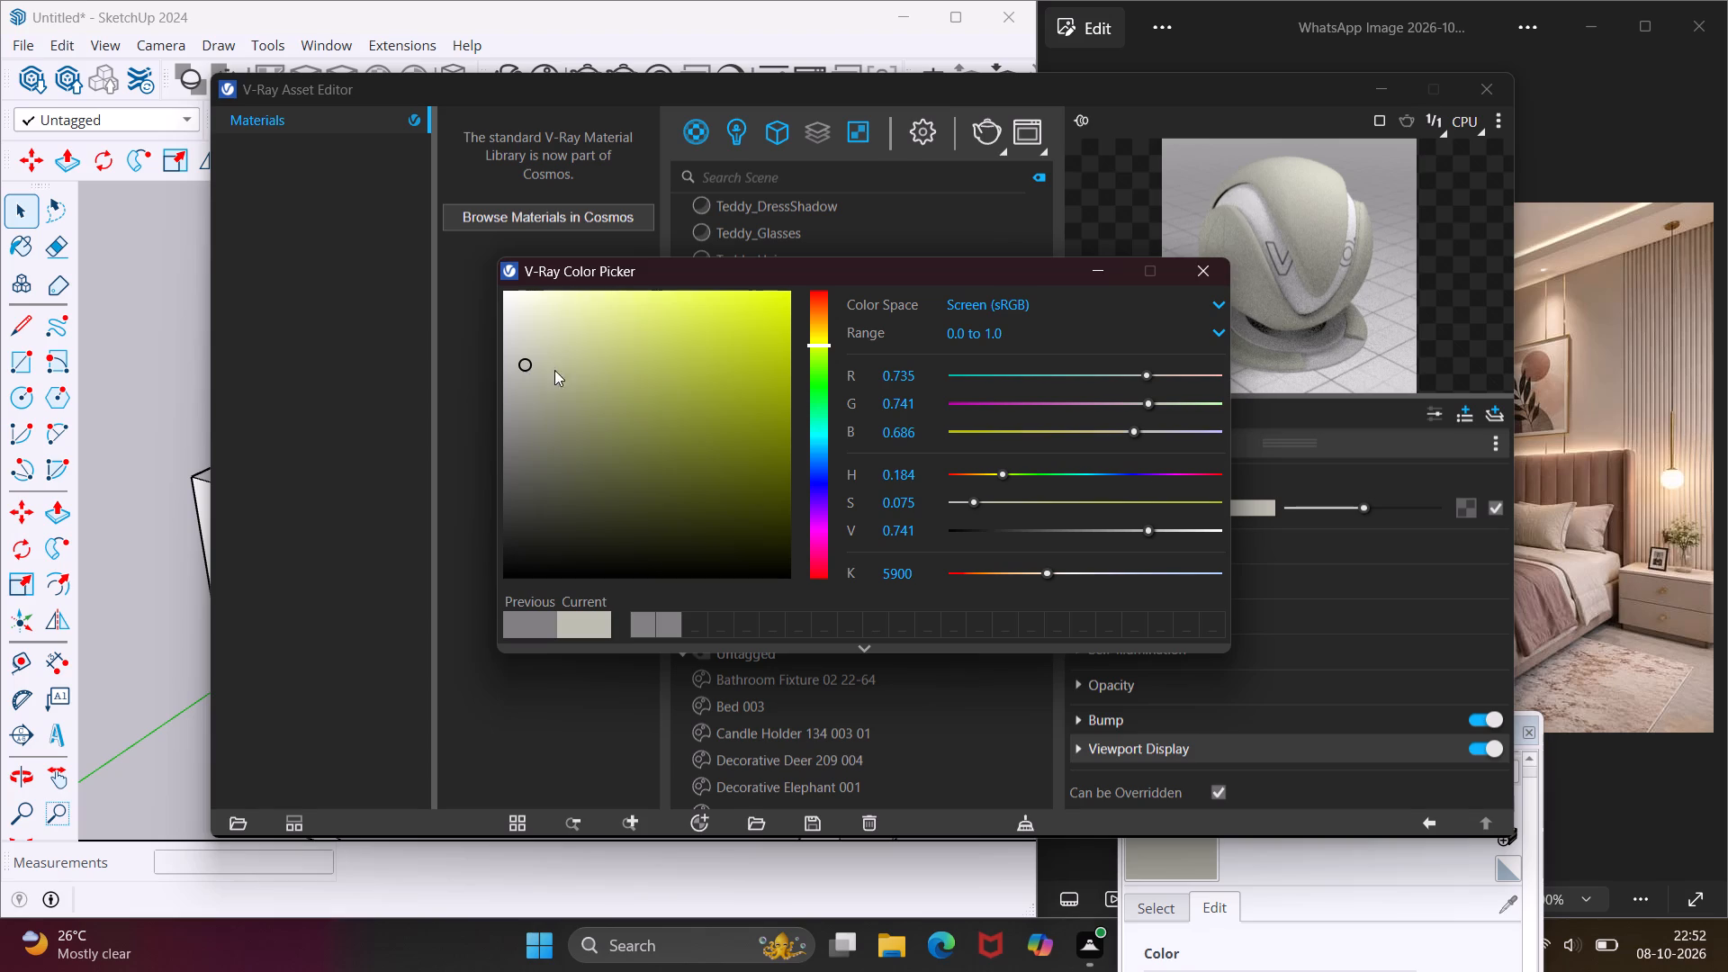
pyautogui.click(1212, 278)
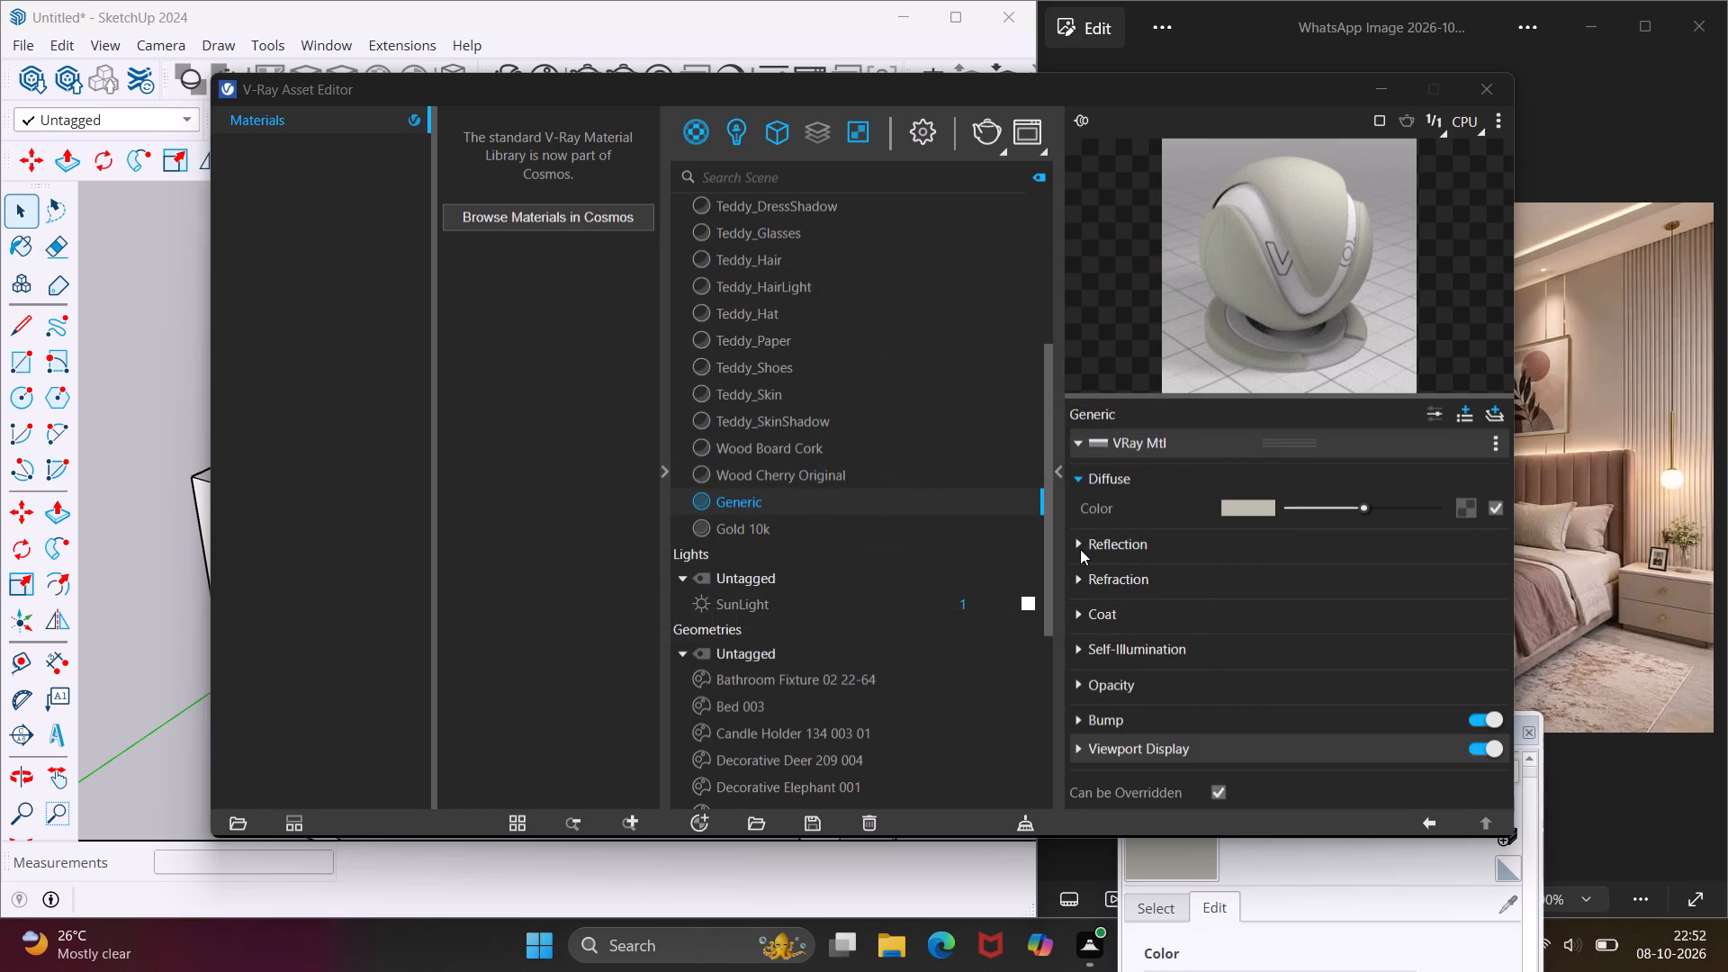
# Give the Generic material a light grey reflection colour, set Reflection Glossiness to 0.32, enable Reflection IOR, and close the Asset Editor.
pyautogui.click(1076, 547)
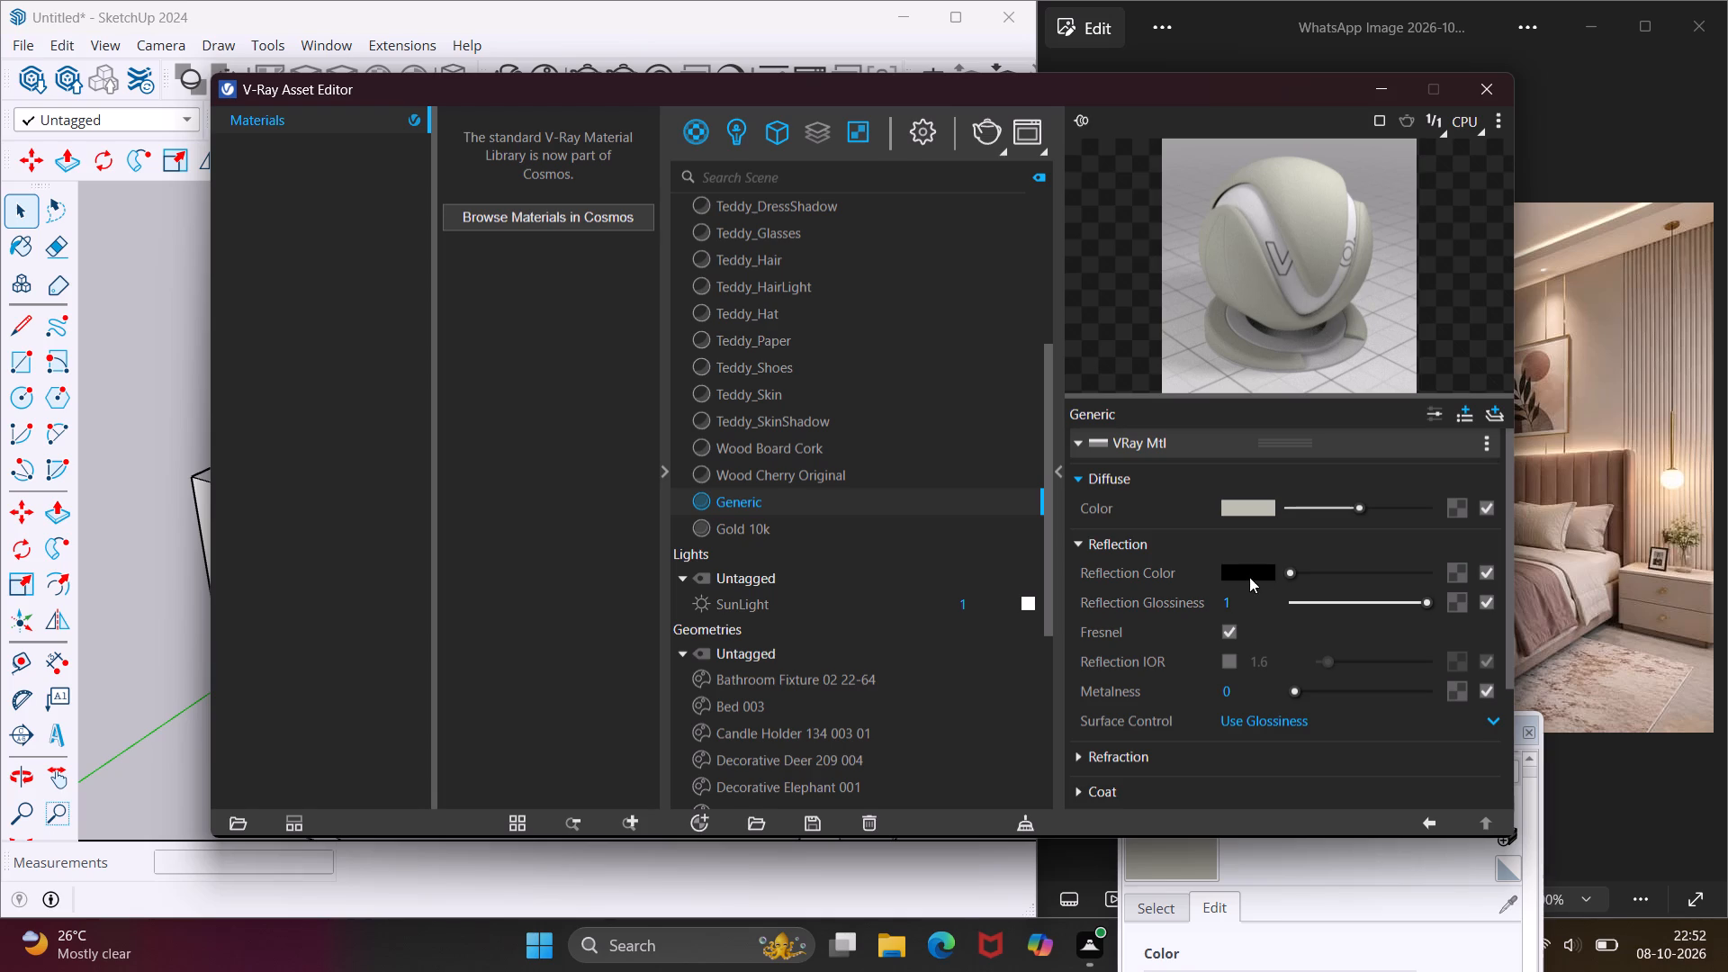
pyautogui.moveTo(1291, 574); pyautogui.dragTo(1303, 577)
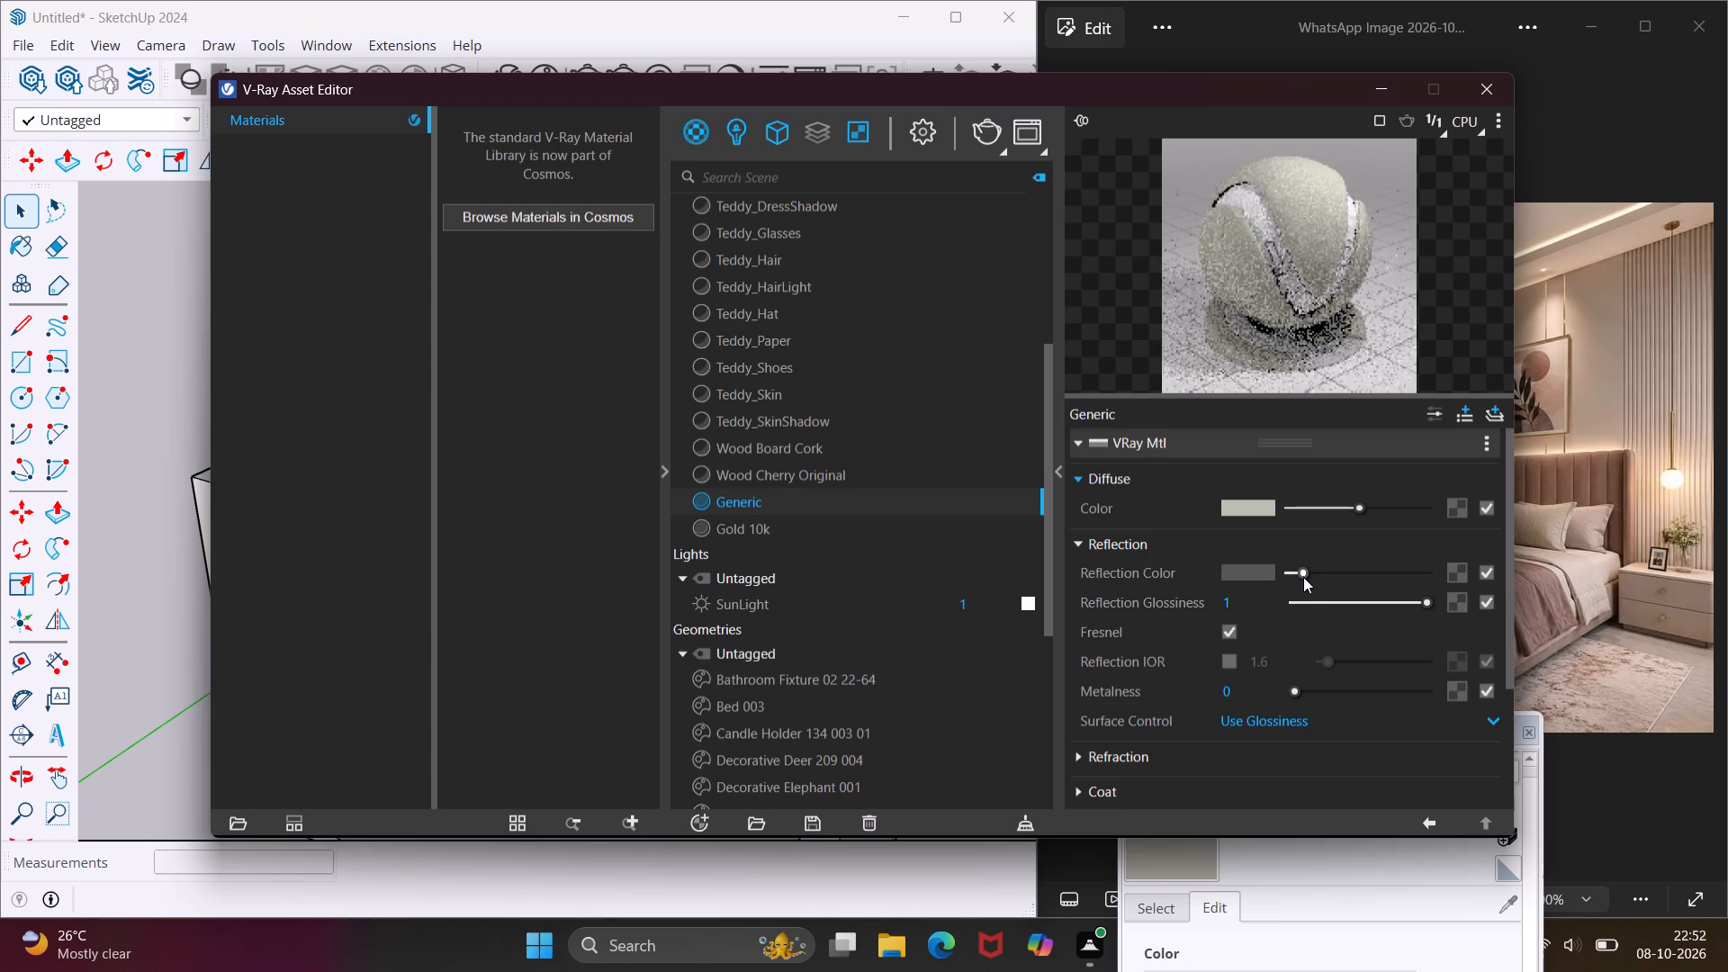
pyautogui.moveTo(1303, 577); pyautogui.dragTo(1360, 577)
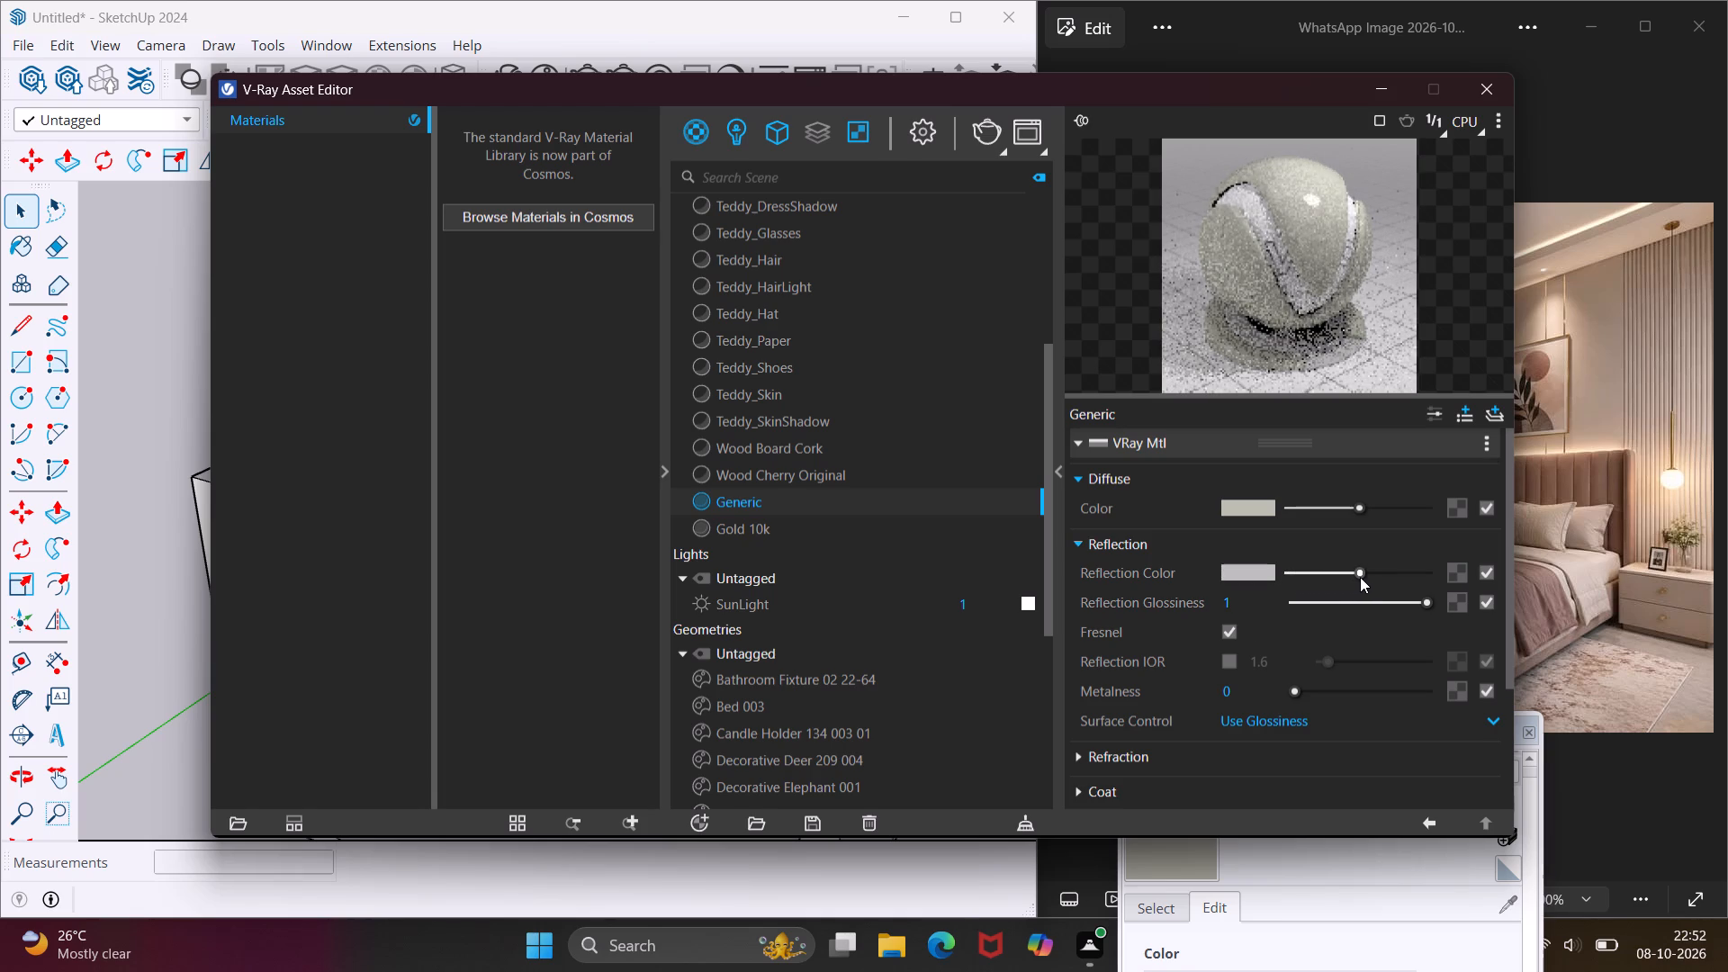
pyautogui.moveTo(1360, 577); pyautogui.dragTo(1365, 577)
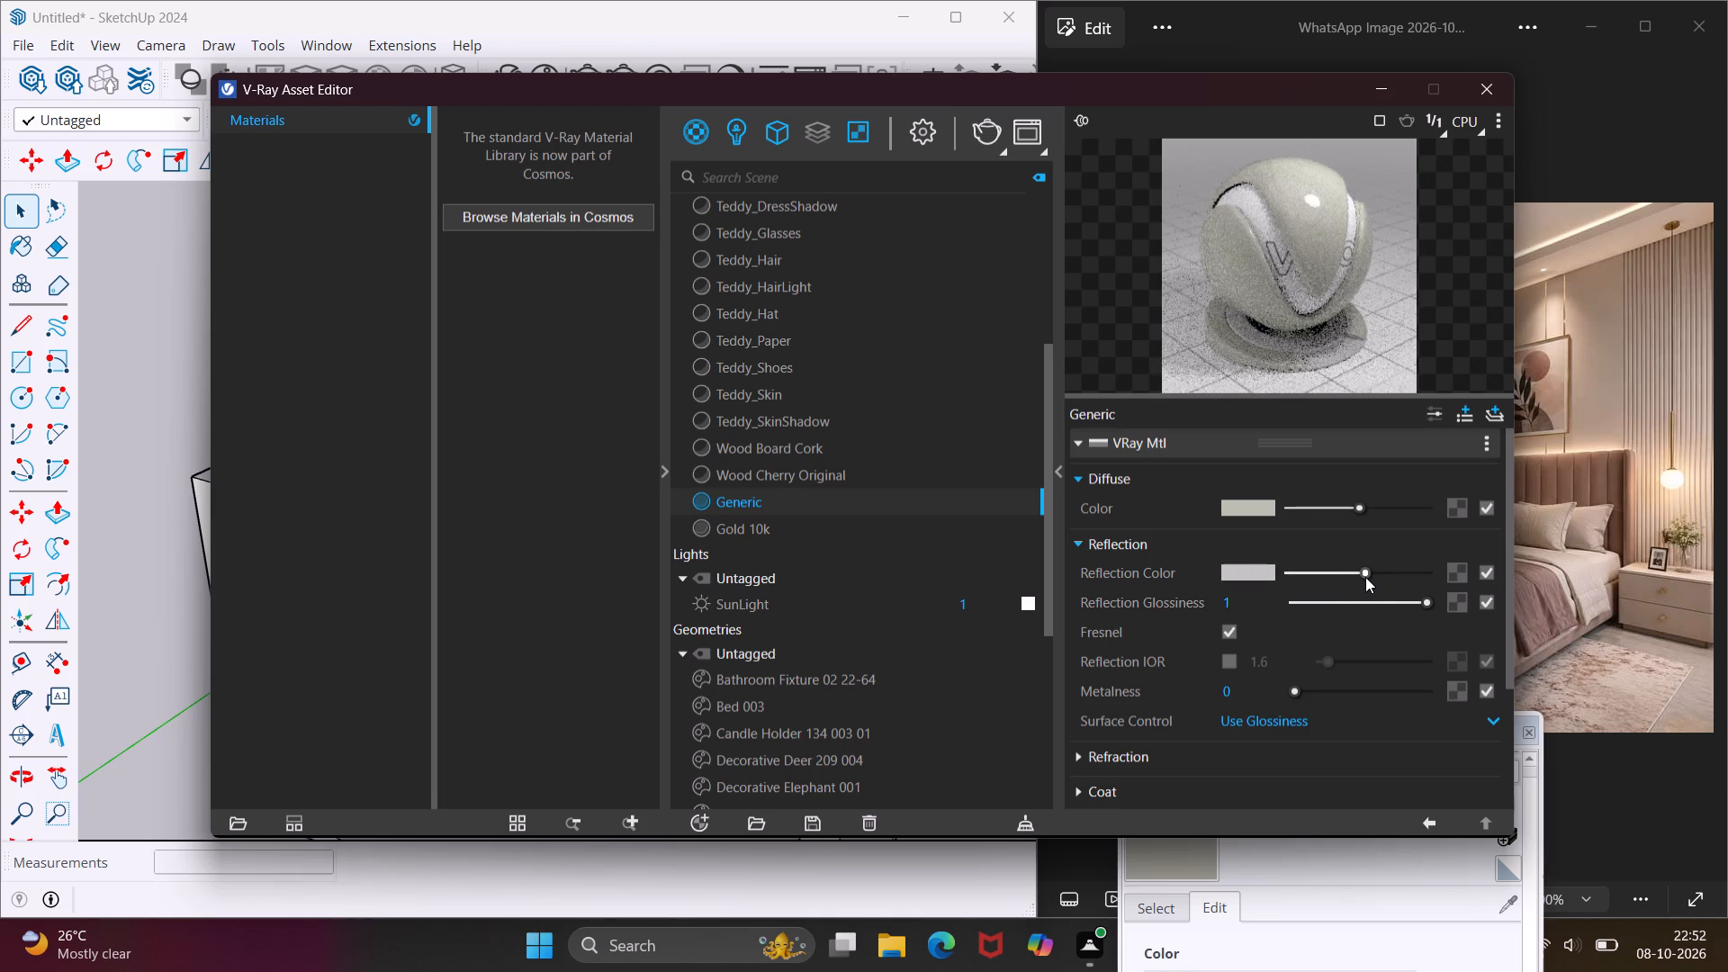
pyautogui.moveTo(1365, 577); pyautogui.dragTo(1364, 577)
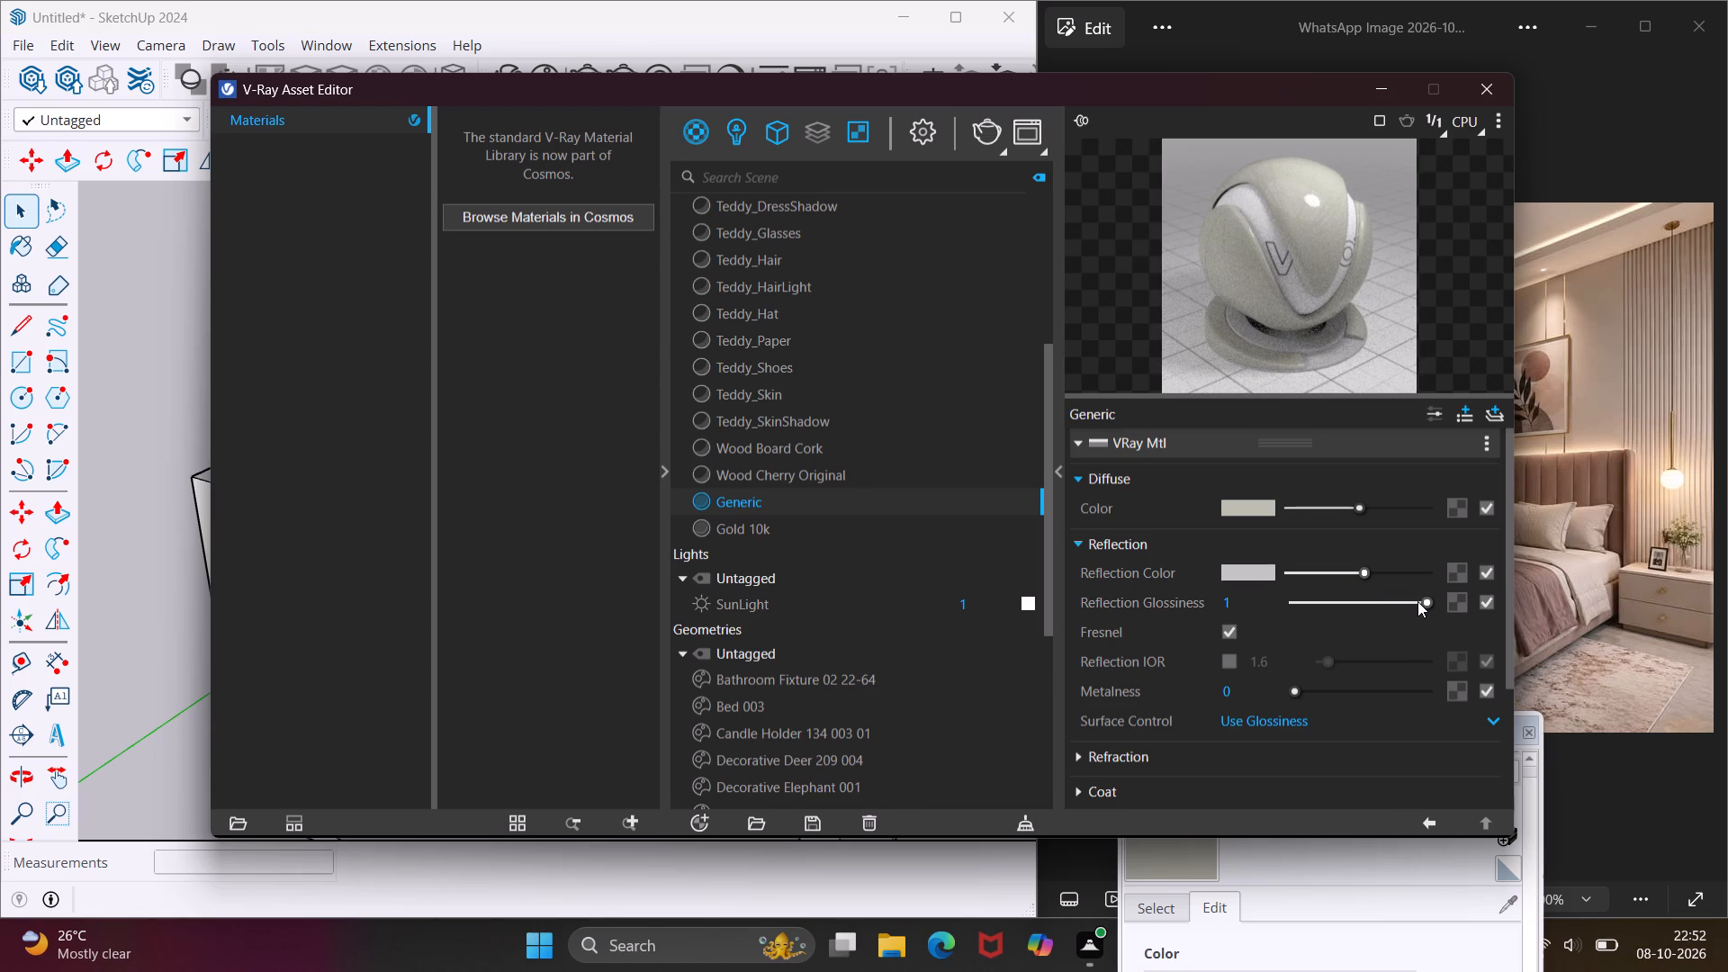
pyautogui.moveTo(1417, 601); pyautogui.dragTo(1393, 601)
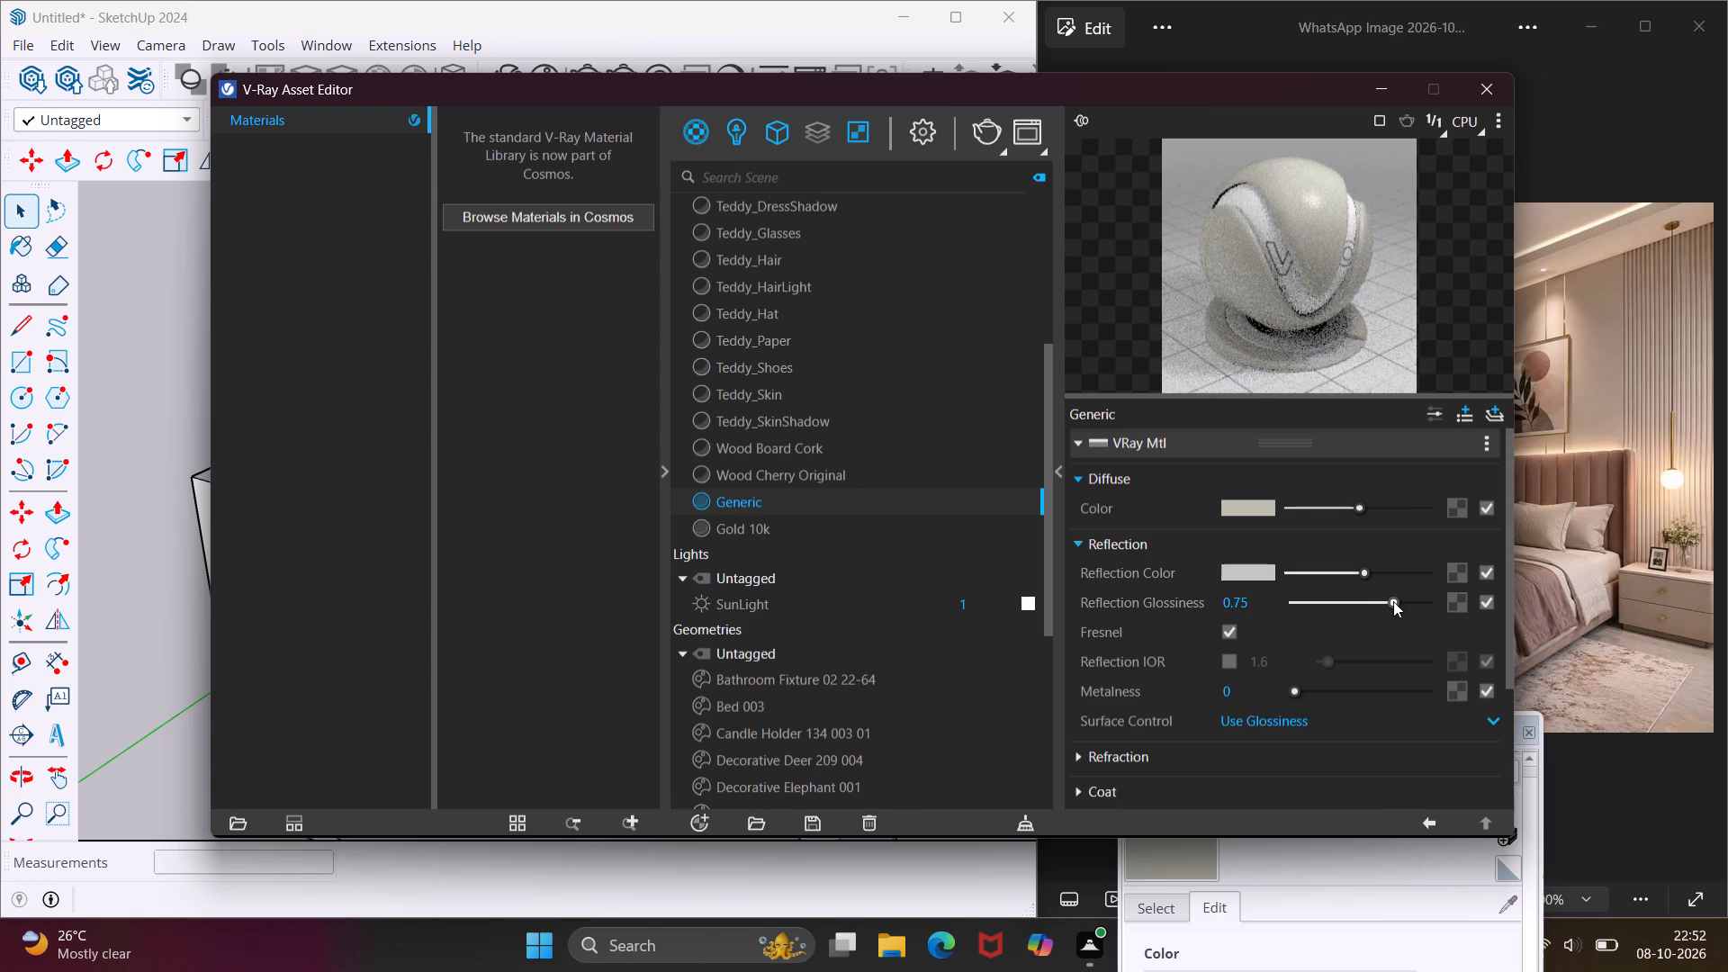
pyautogui.moveTo(1393, 601); pyautogui.dragTo(1357, 601)
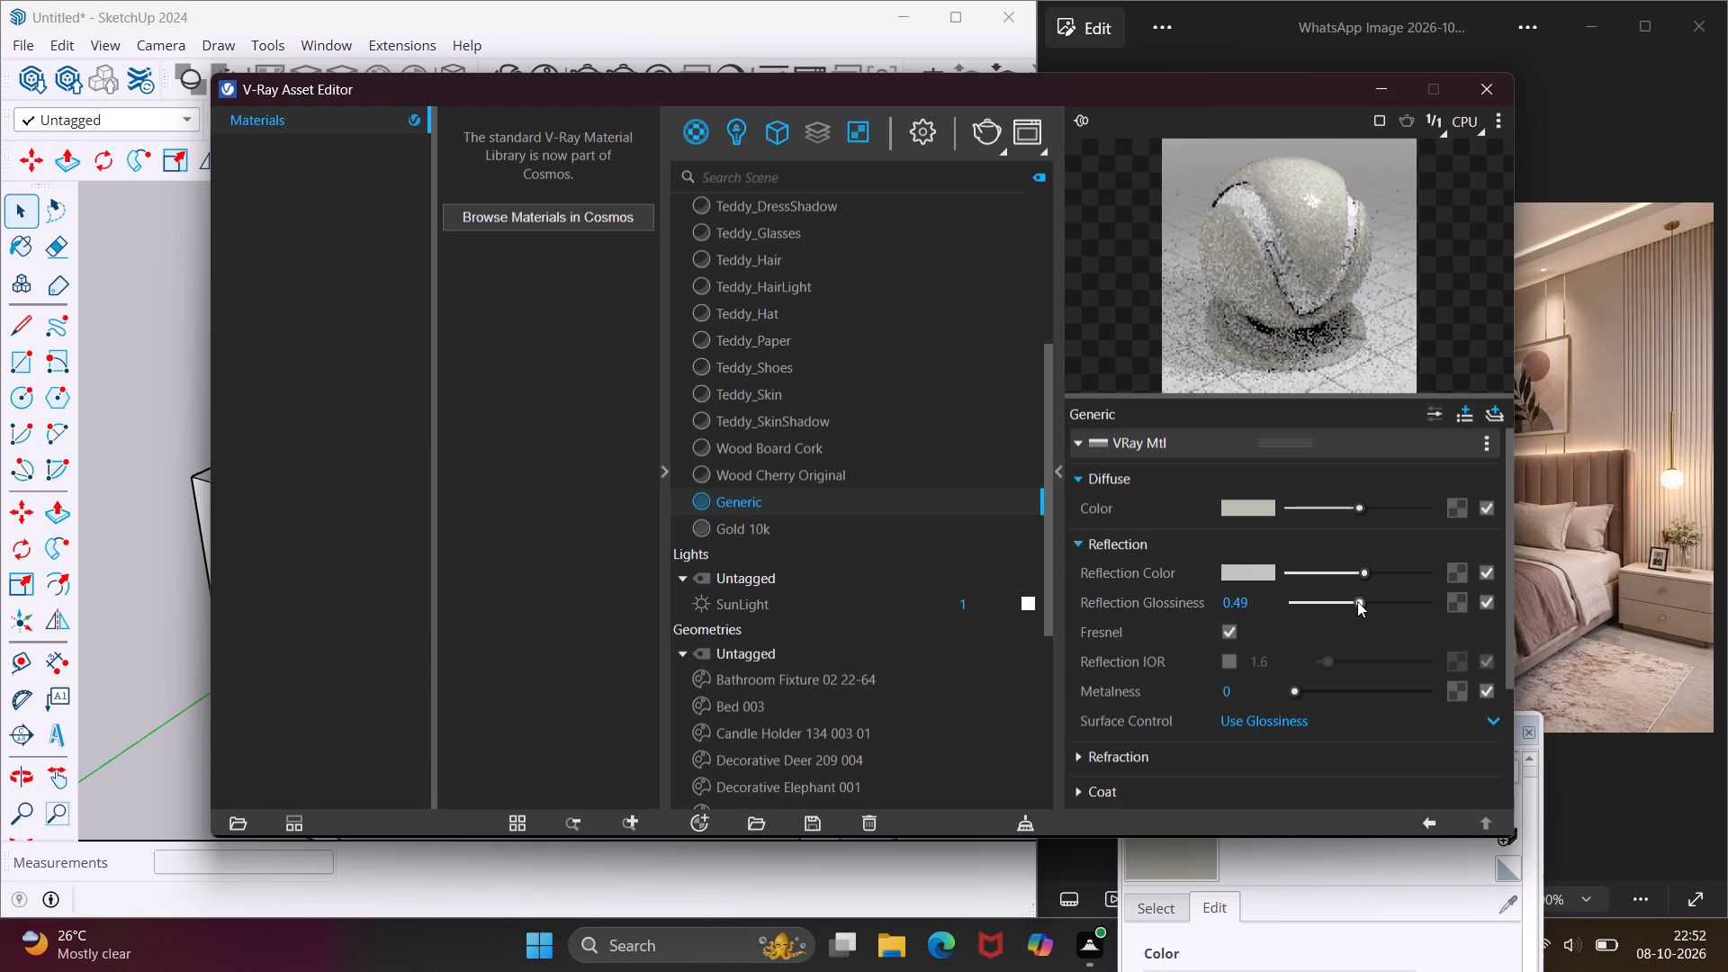
pyautogui.moveTo(1357, 601); pyautogui.dragTo(1336, 607)
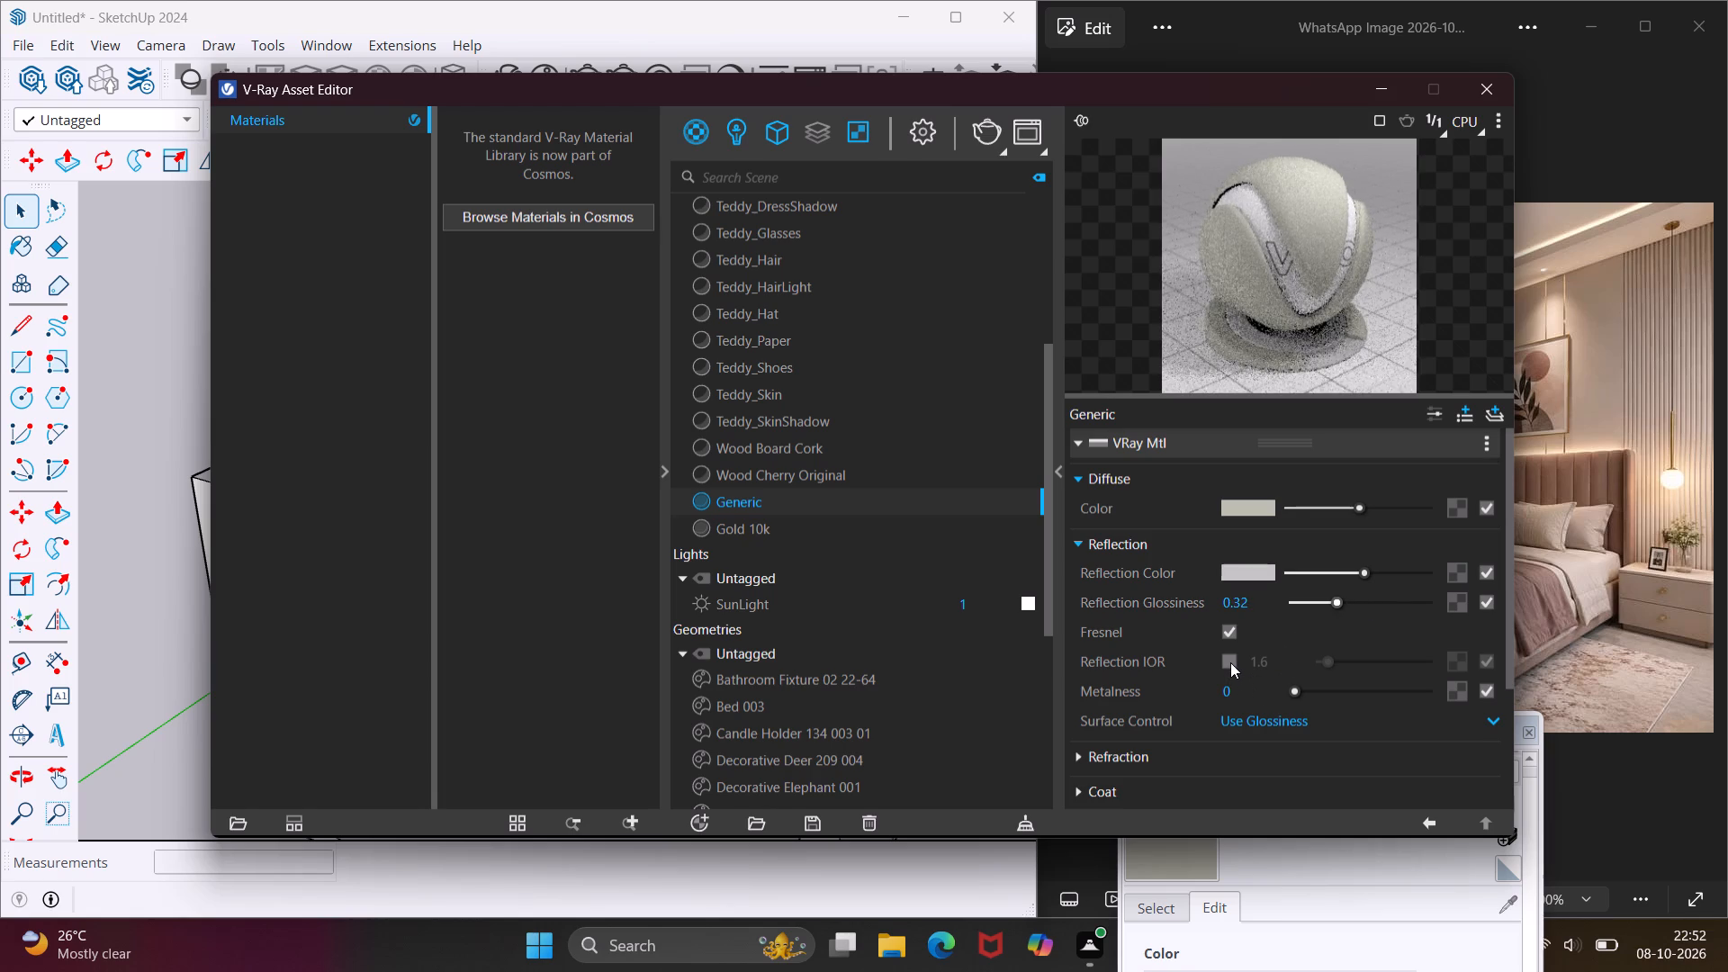
pyautogui.click(1230, 662)
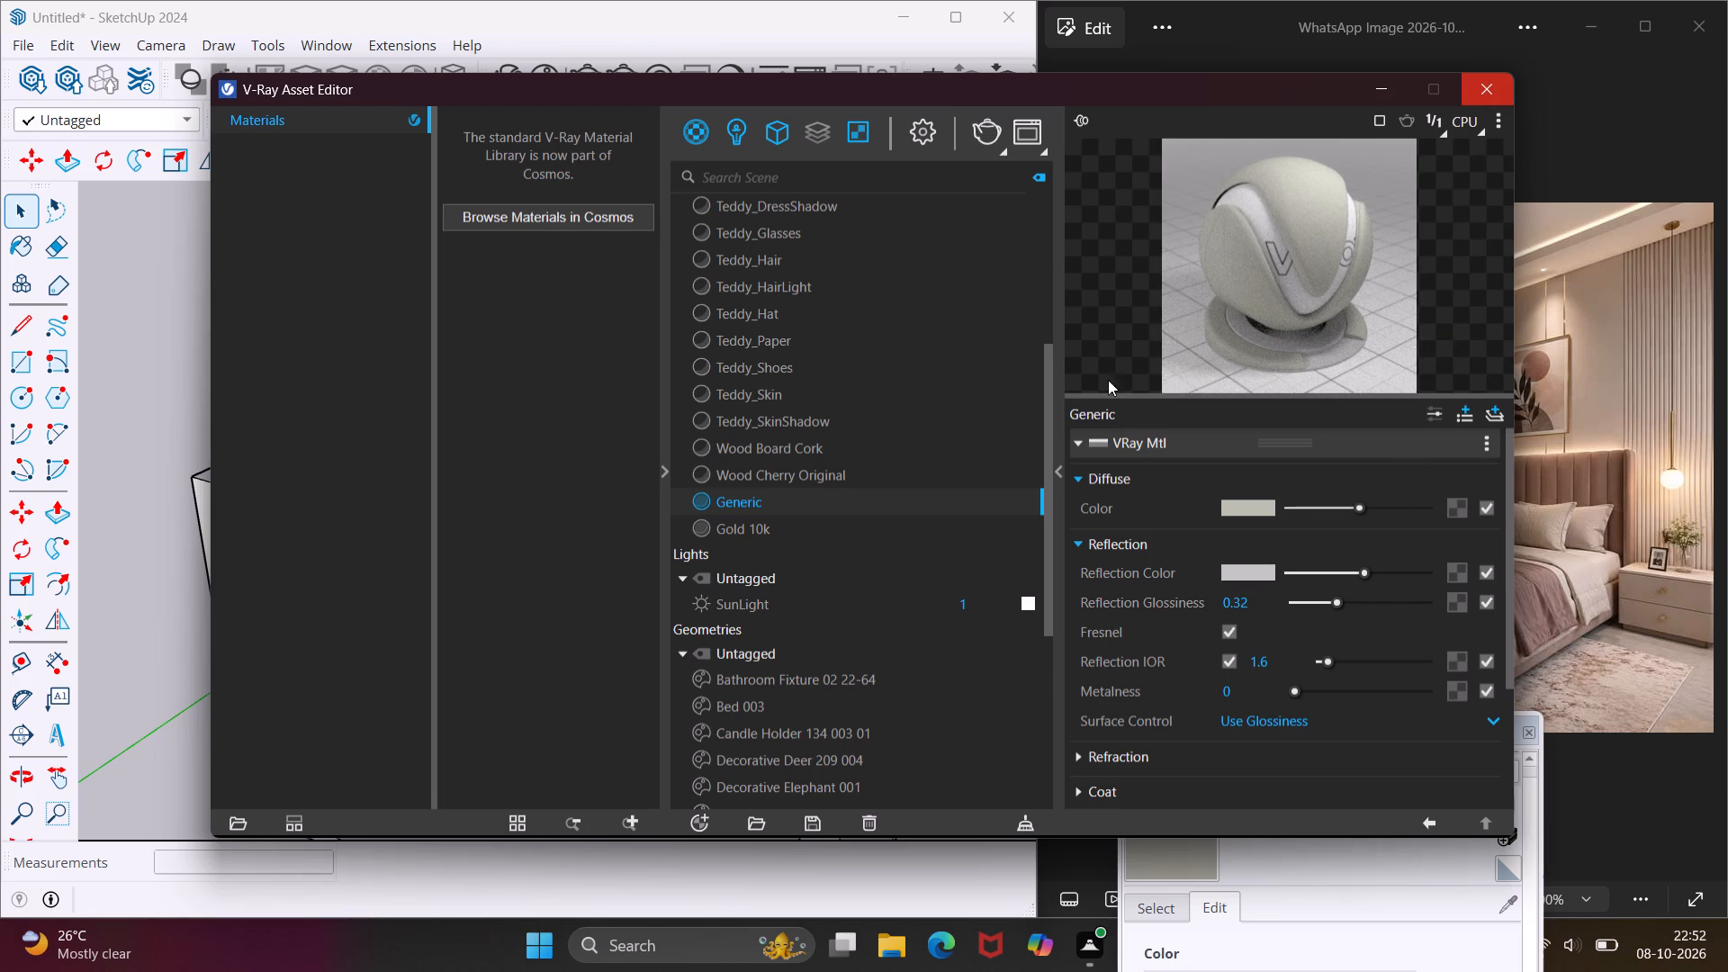
pyautogui.doubleClick(950, 498)
pyautogui.click(1467, 98)
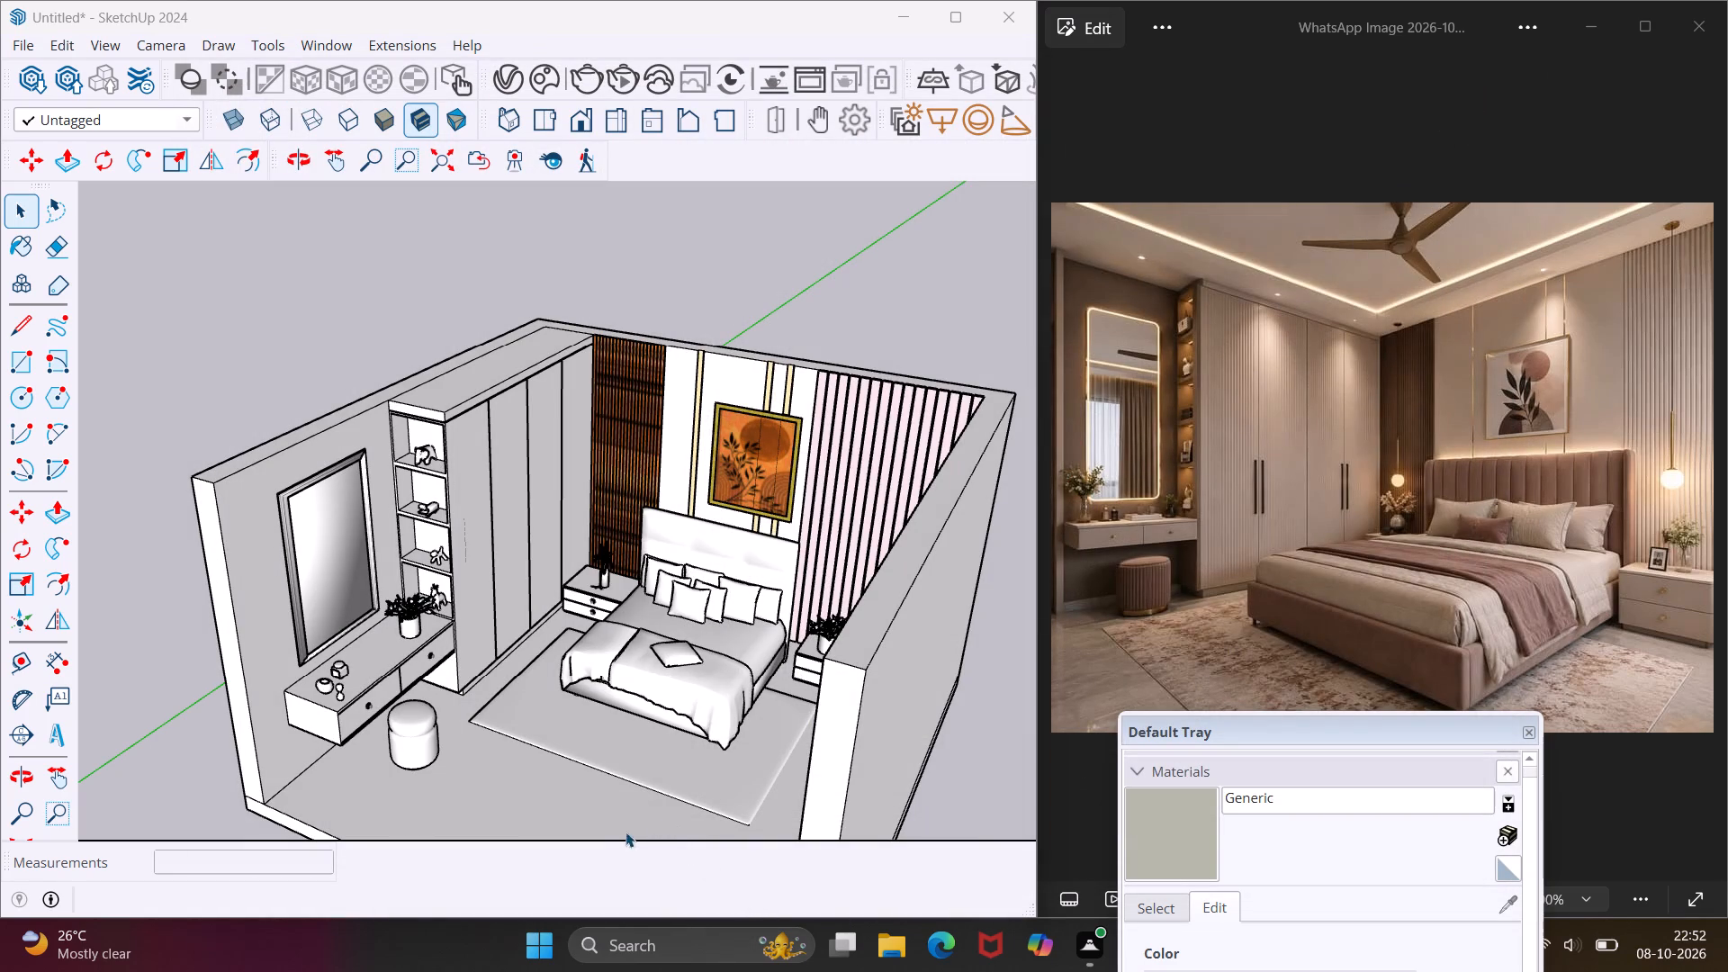
# Paint the four tall wardrobe door panels with the new greyish-beige Generic material.
pyautogui.click(1176, 825)
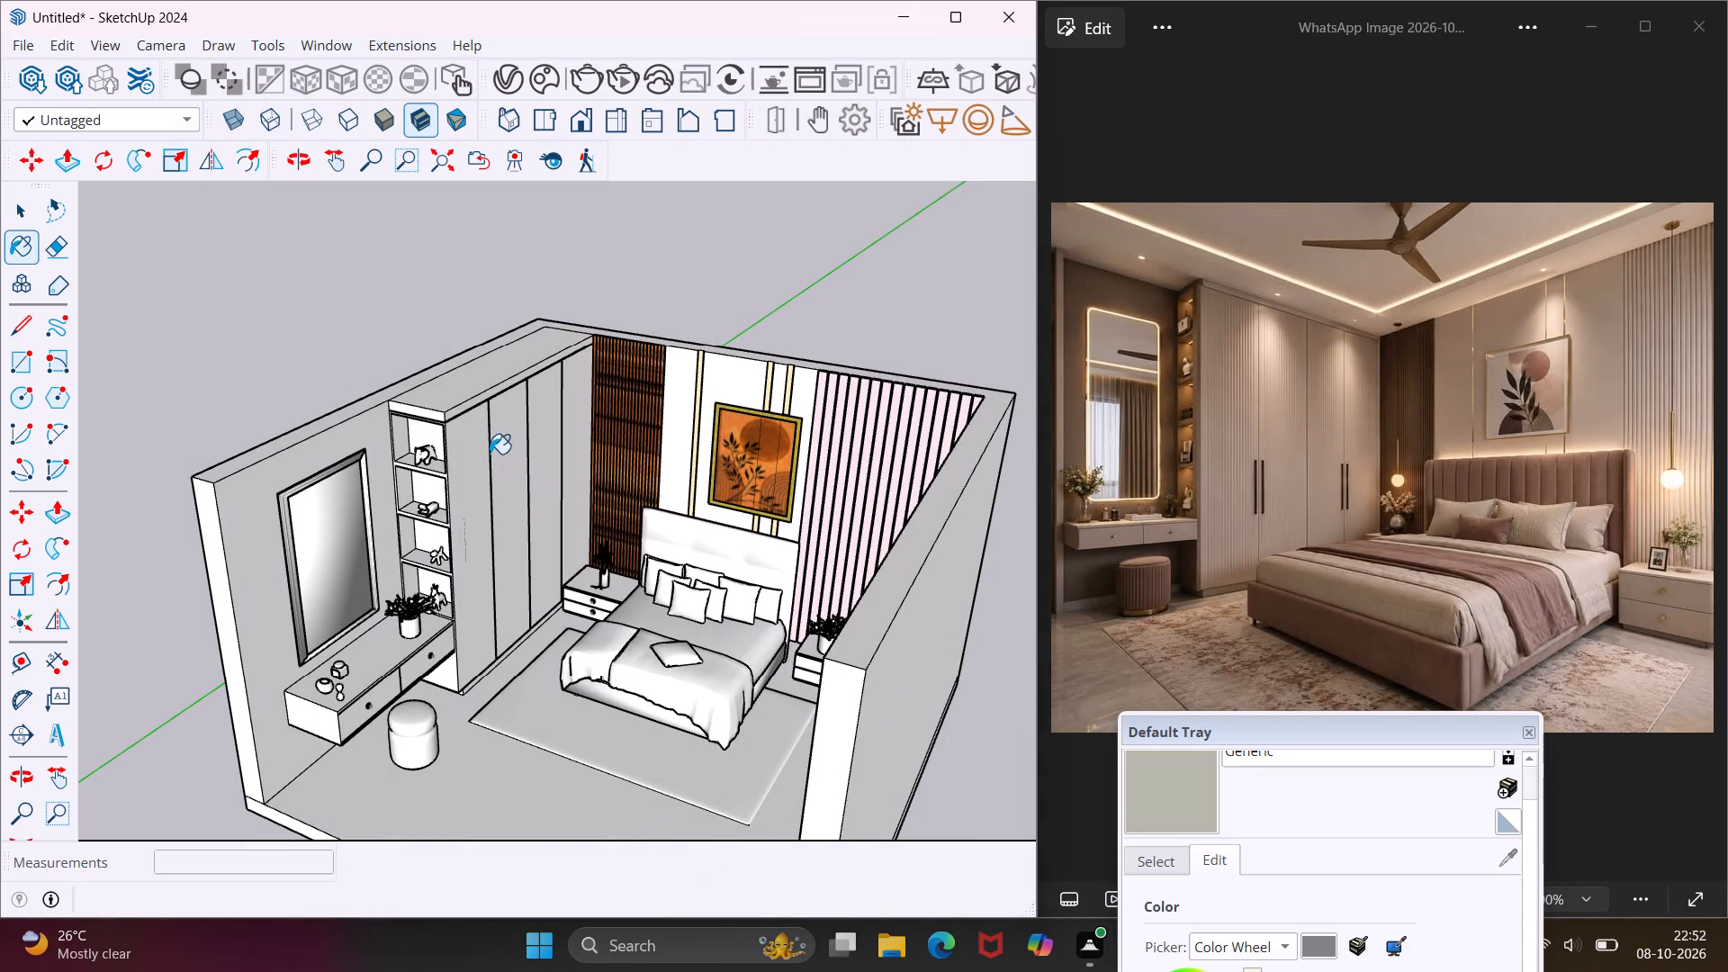
pyautogui.scroll(7, 470, 438)
pyautogui.click(470, 438)
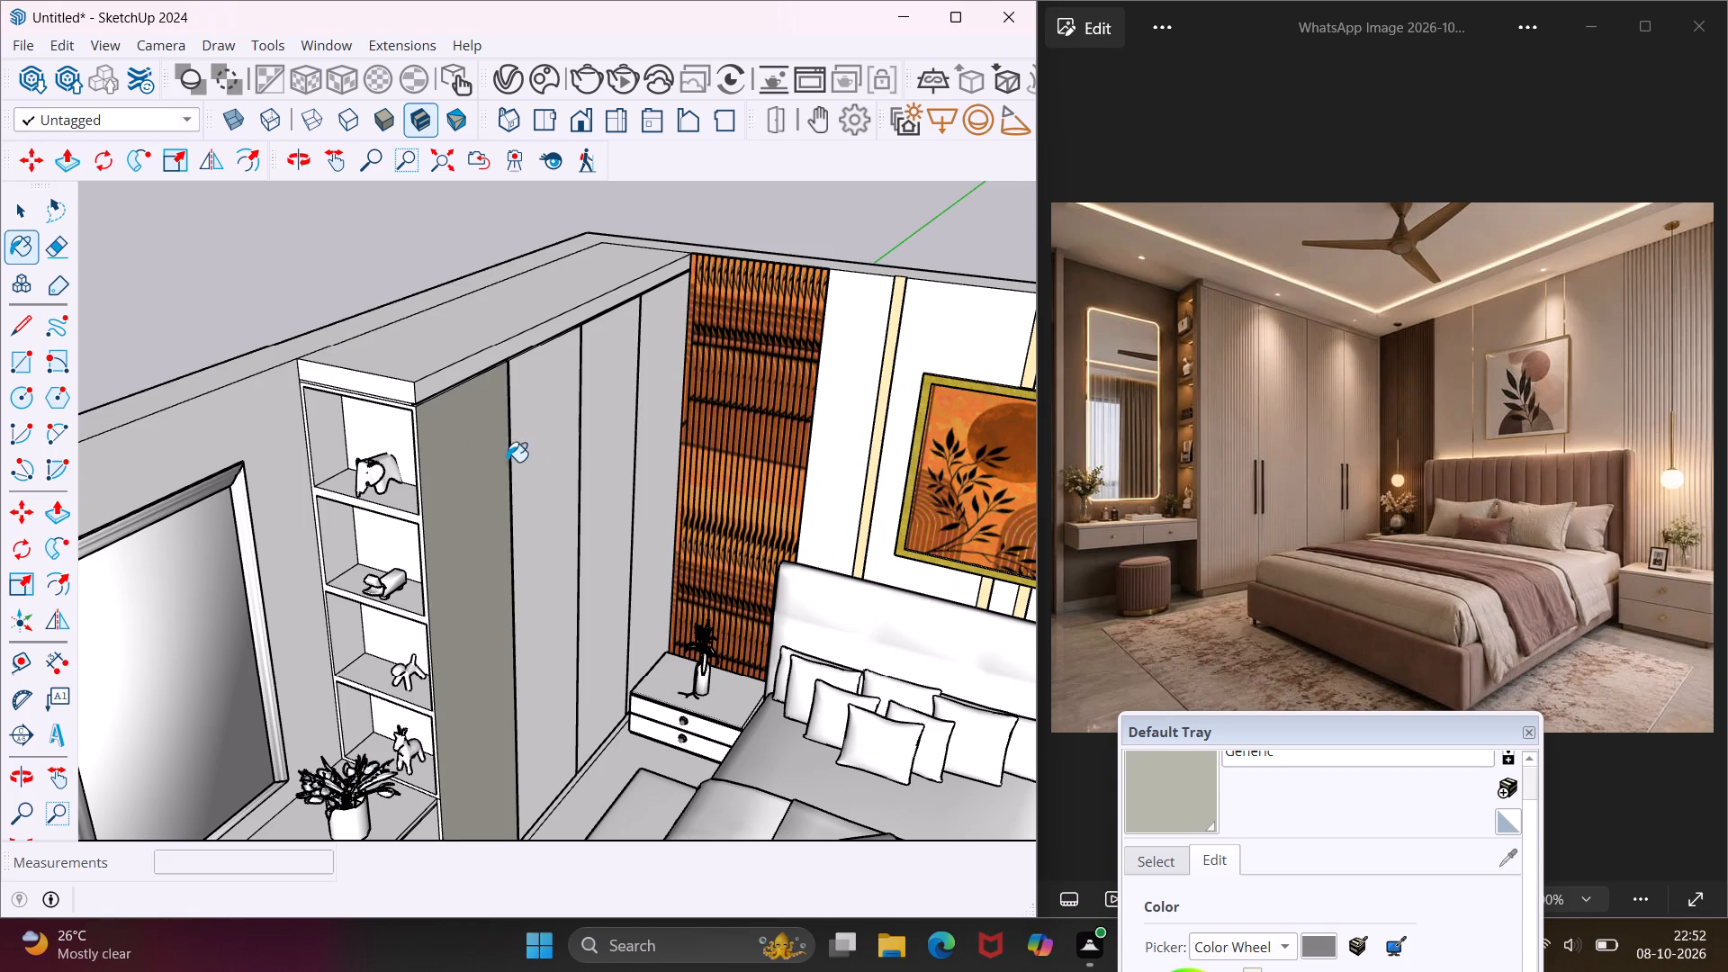
pyautogui.click(528, 467)
pyautogui.click(590, 455)
pyautogui.click(648, 420)
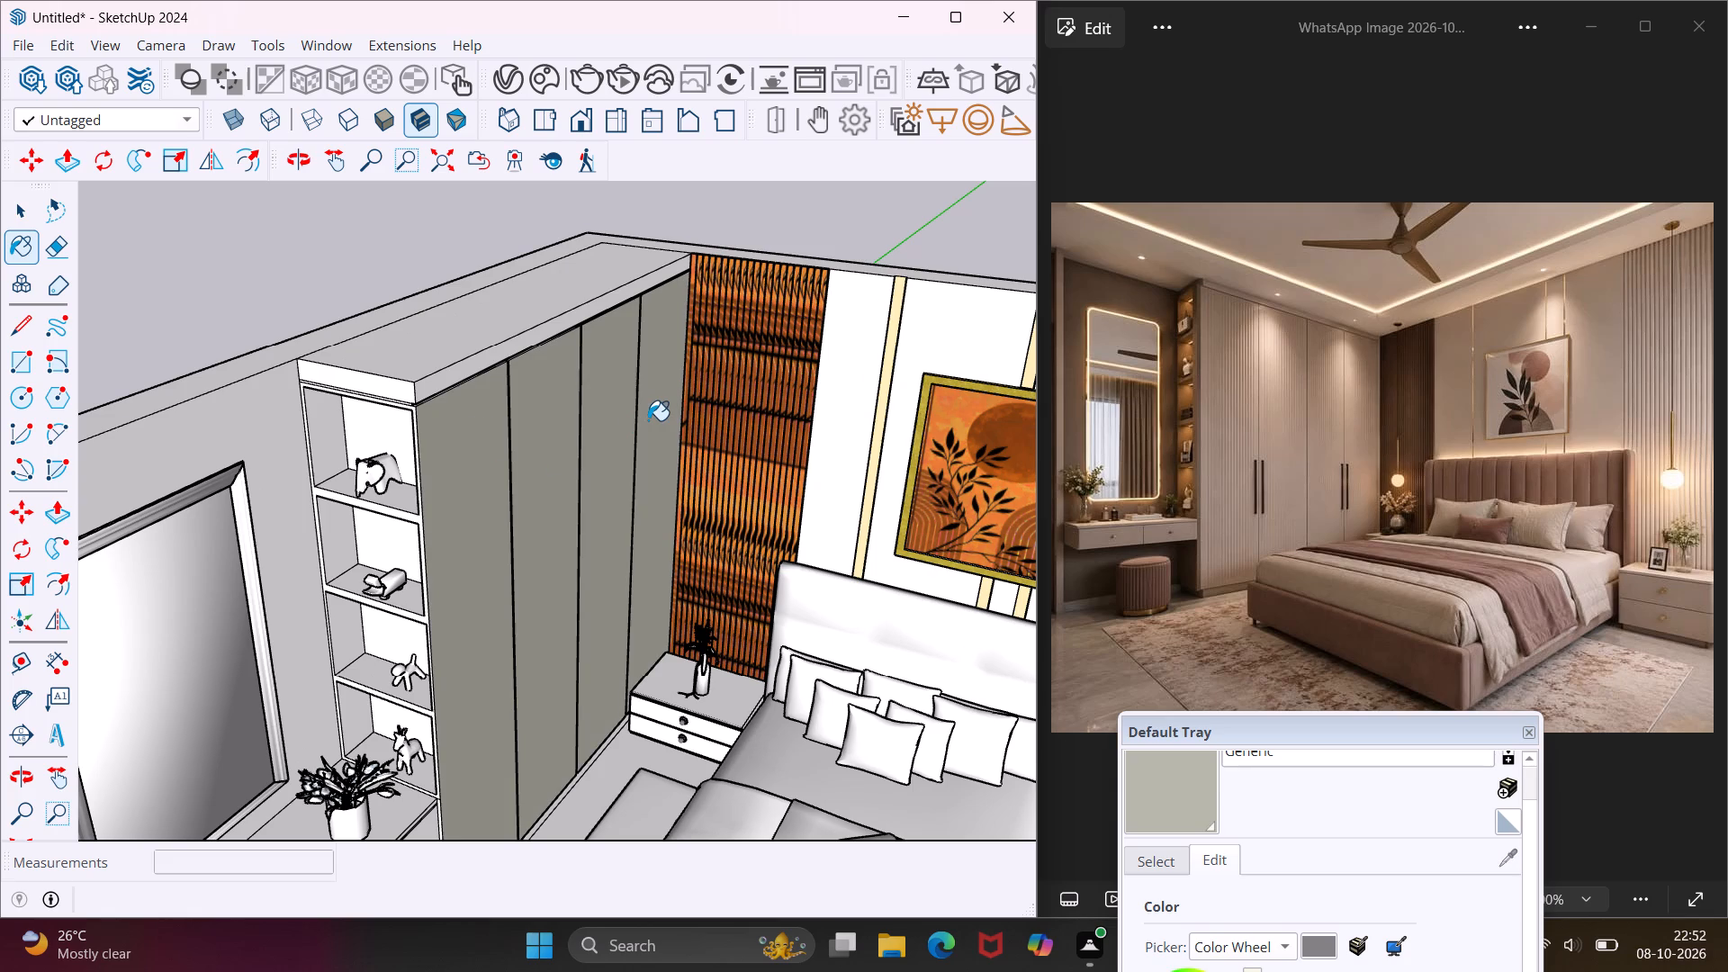
# Paint the back panel and base of the shelf unit's top compartment with the greyish-beige Generic material.
pyautogui.scroll(2, 643, 418)
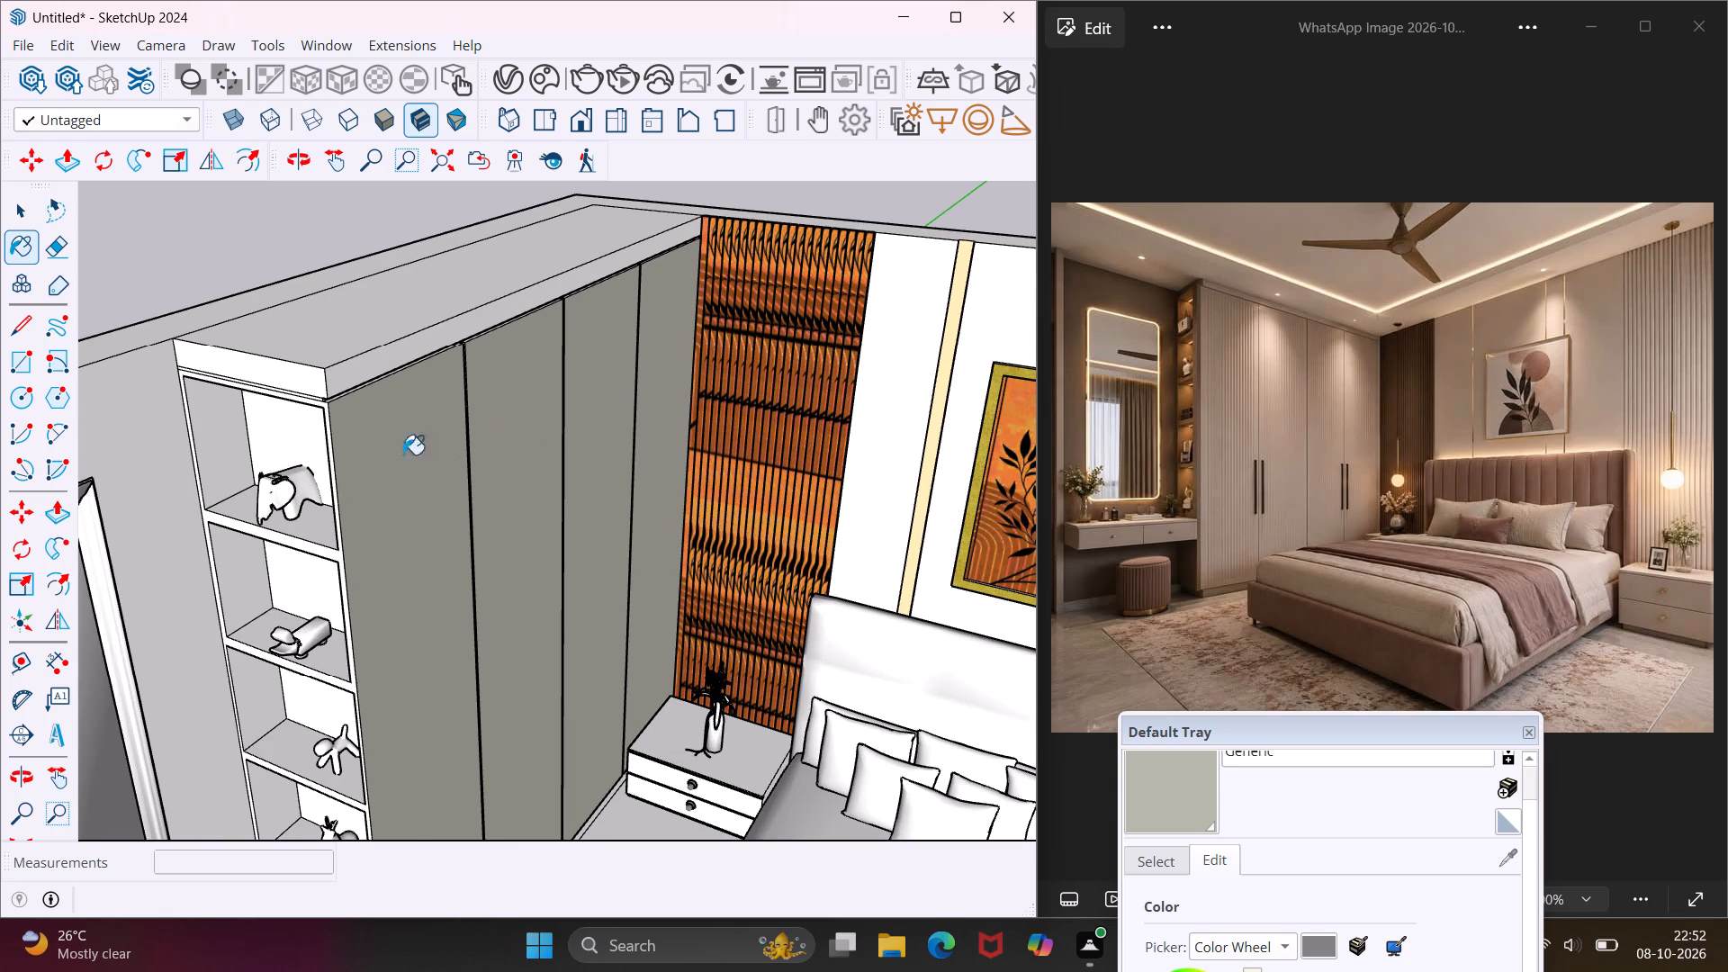
pyautogui.moveTo(313, 459); pyautogui.dragTo(481, 430, button='middle')
pyautogui.click(458, 434)
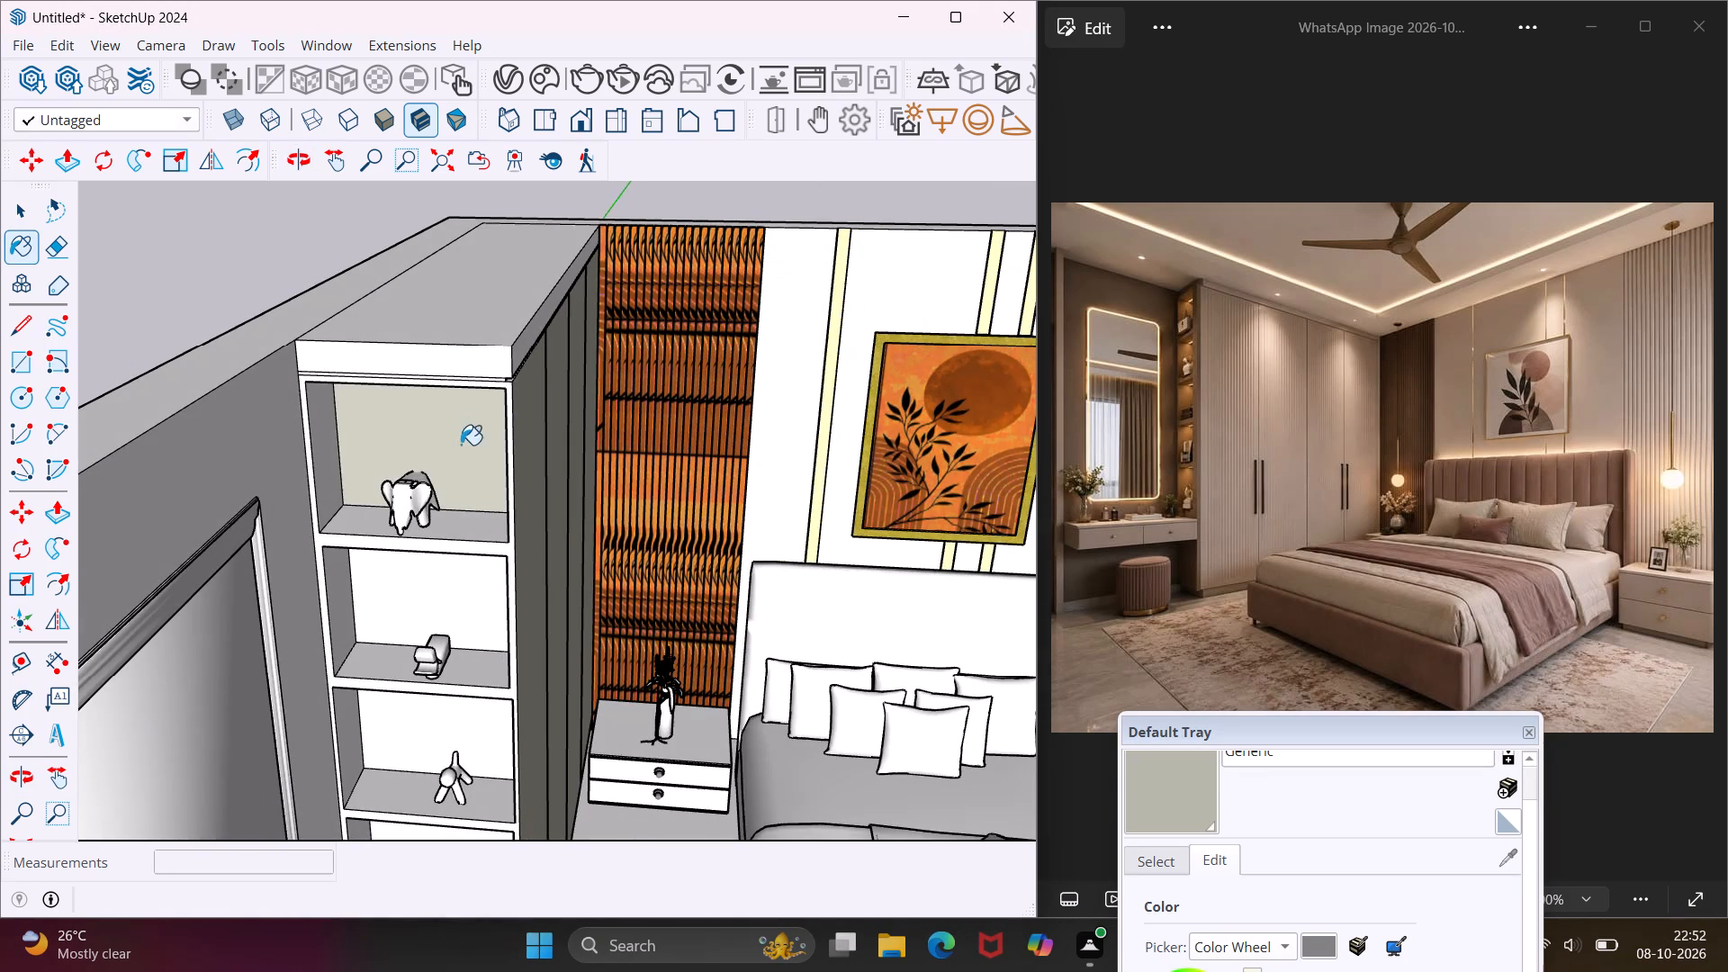
pyautogui.click(454, 516)
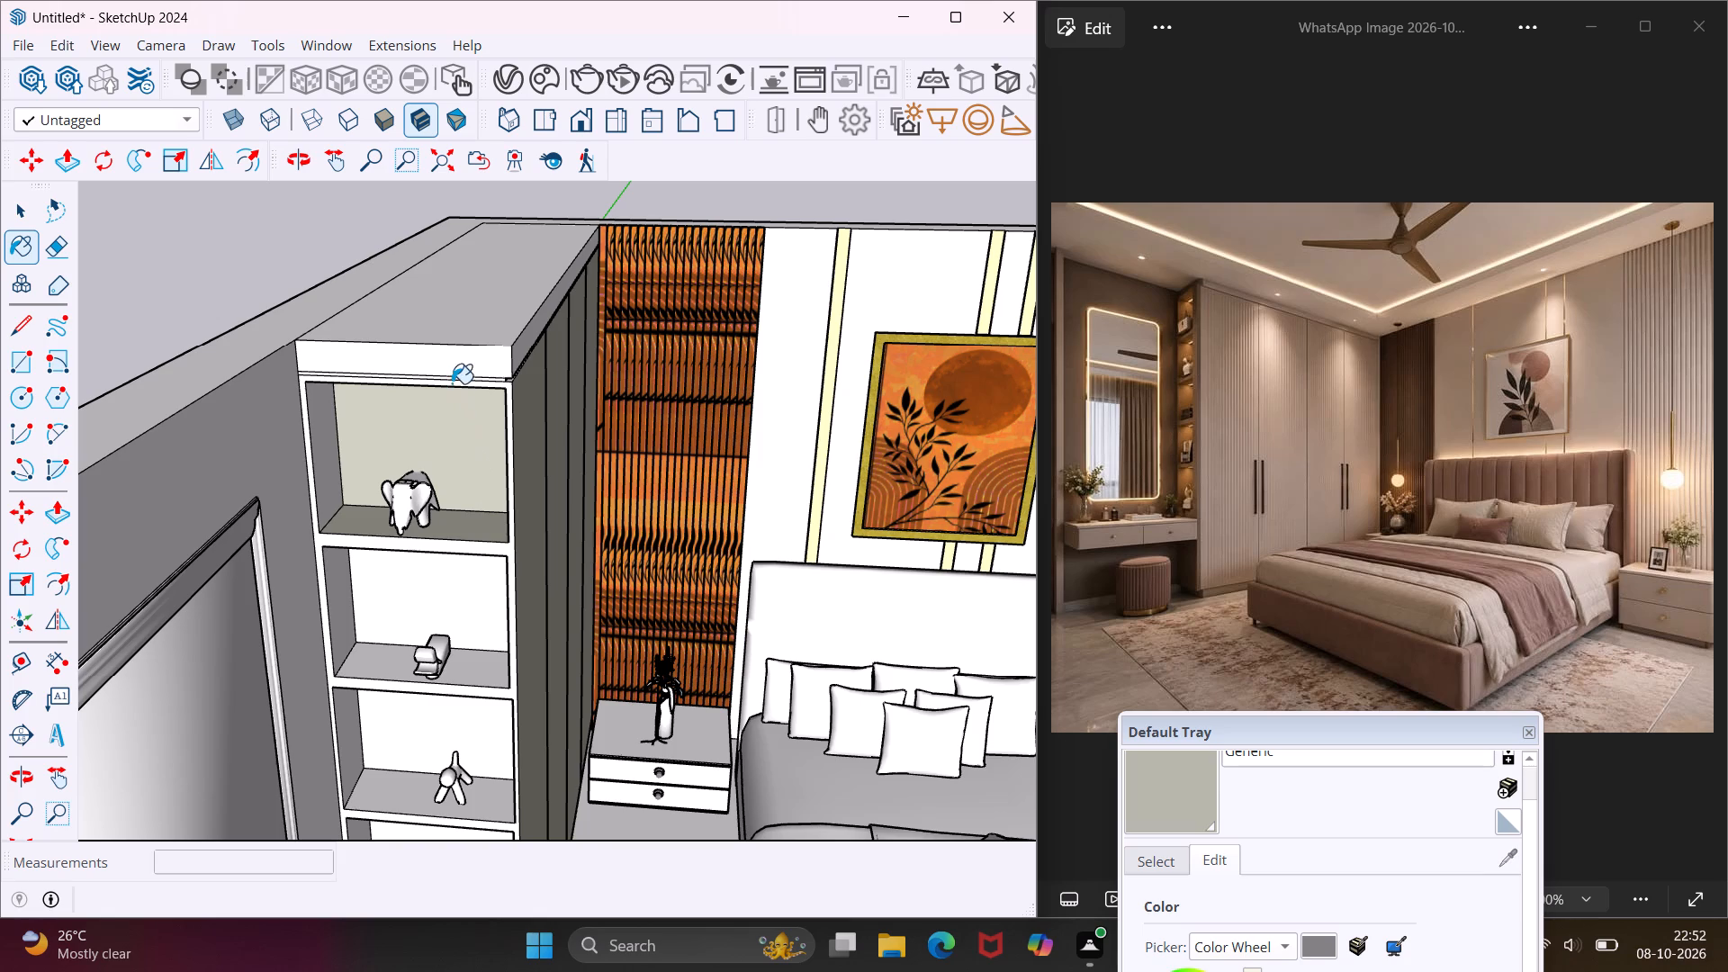
# Paint the shelf unit's front frame and the fascia and top surface above the wardrobe with the Generic material.
pyautogui.click(452, 373)
pyautogui.click(530, 351)
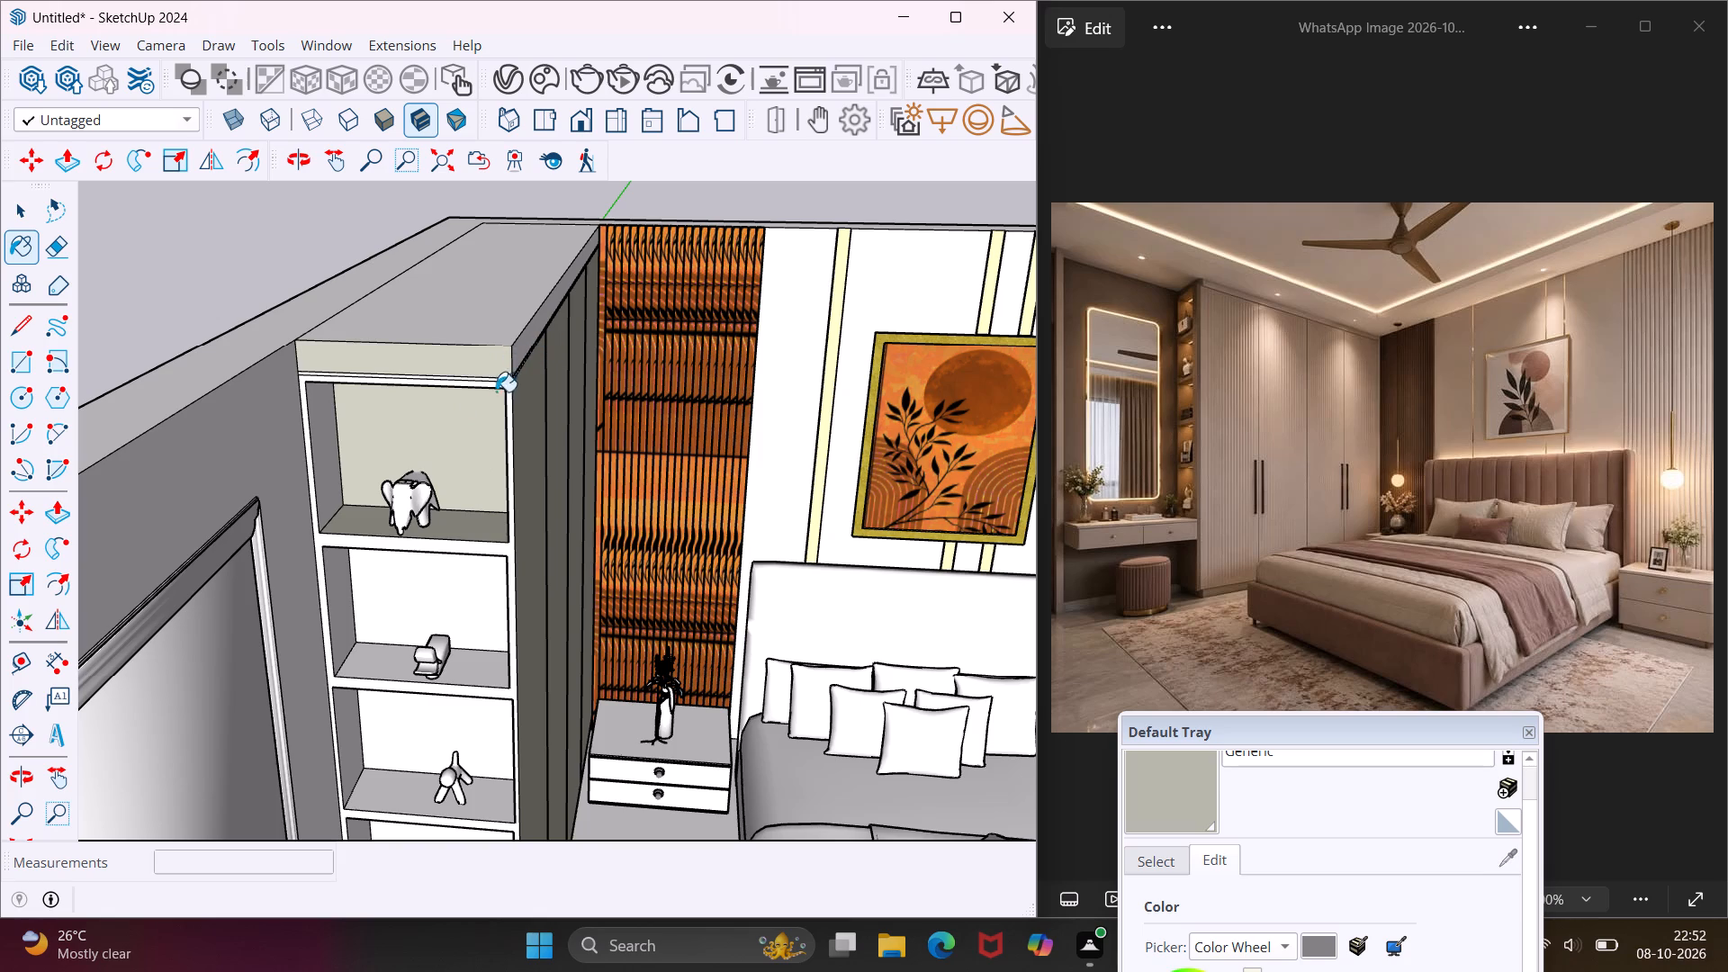
pyautogui.scroll(8, 490, 396)
pyautogui.click(534, 393)
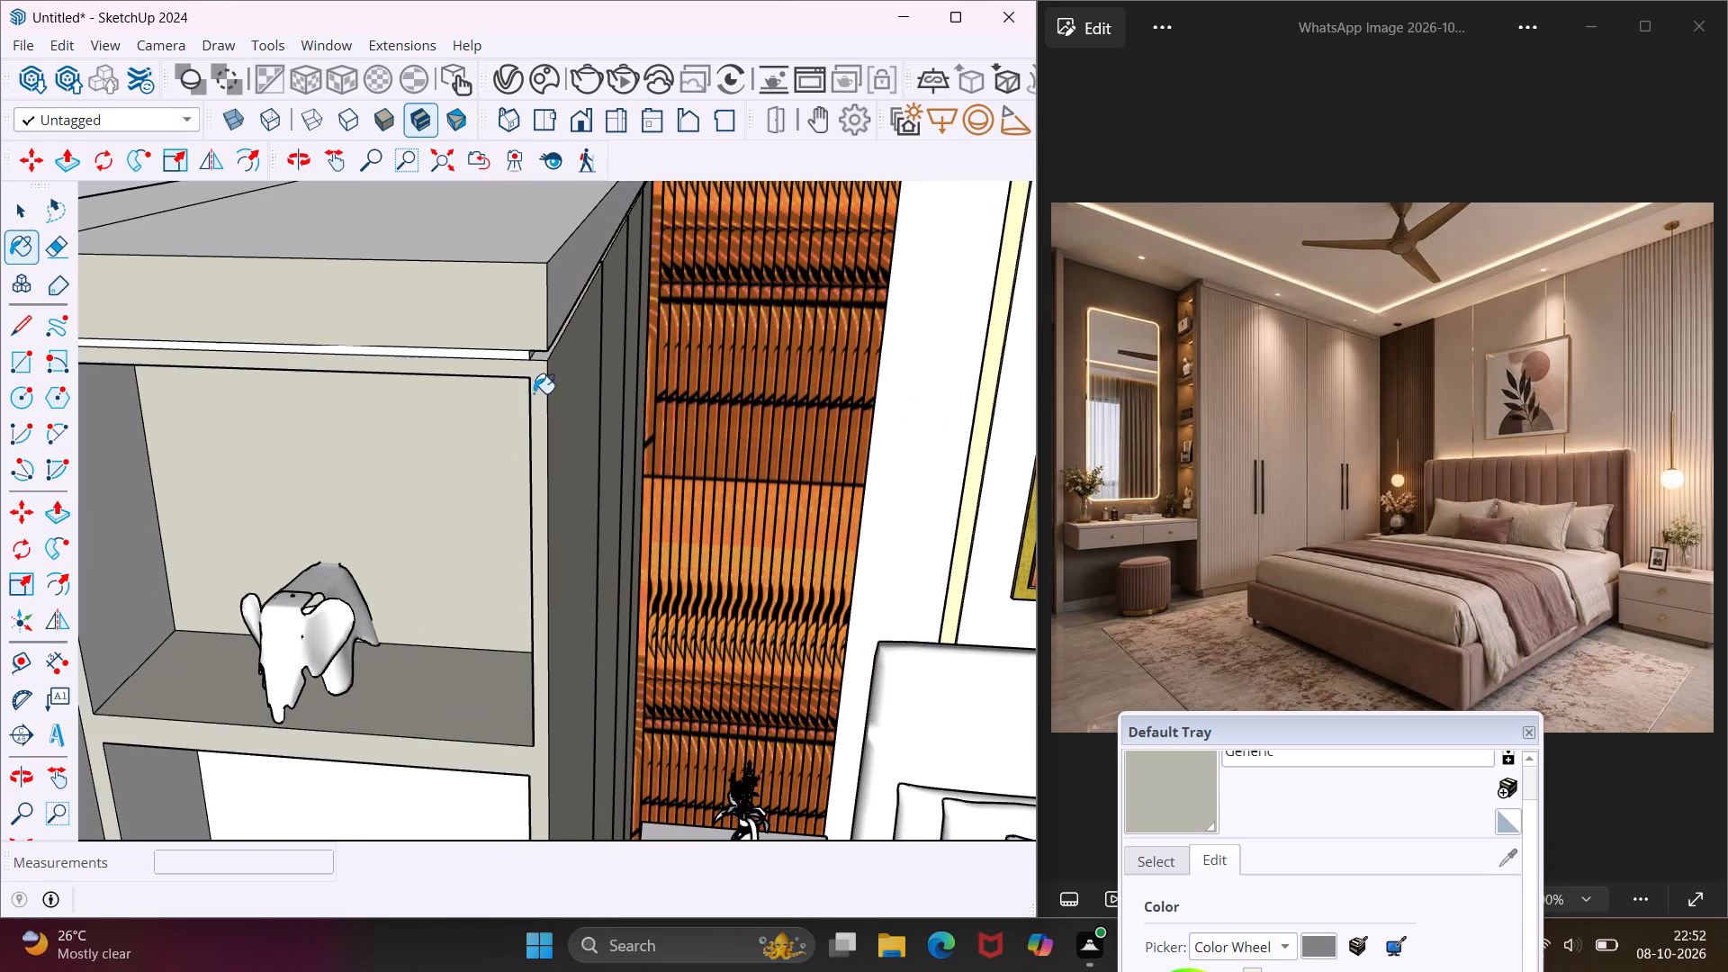
pyautogui.scroll(-5, 558, 402)
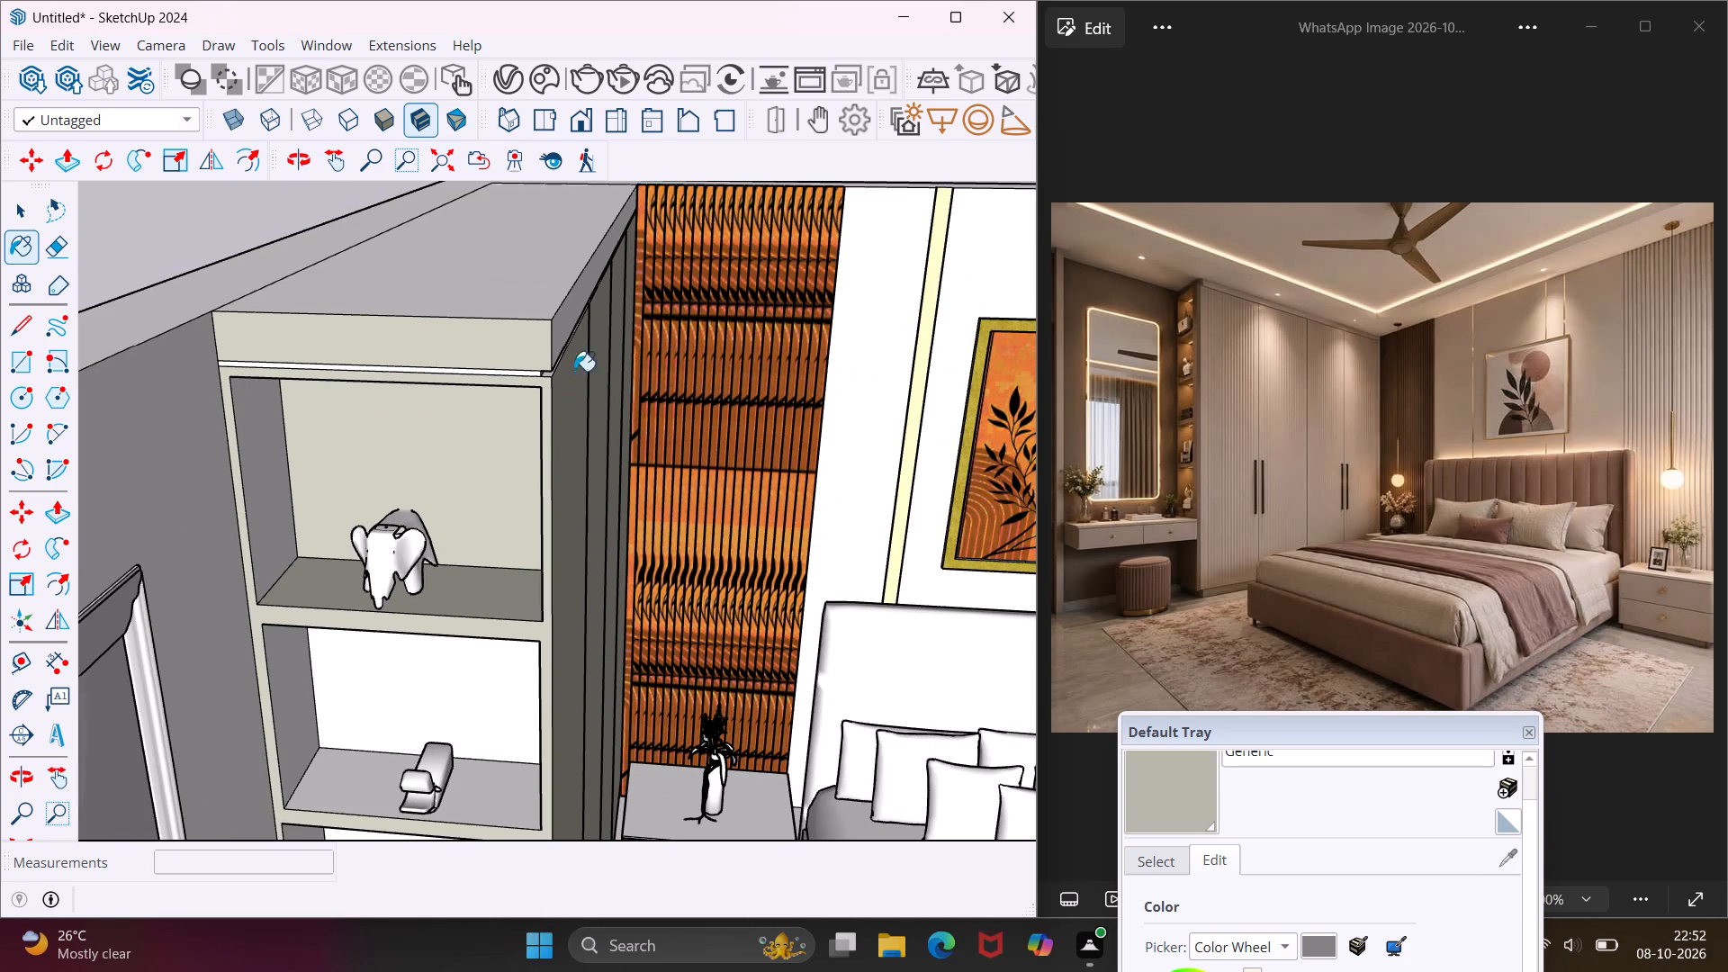
pyautogui.click(582, 305)
pyautogui.click(544, 287)
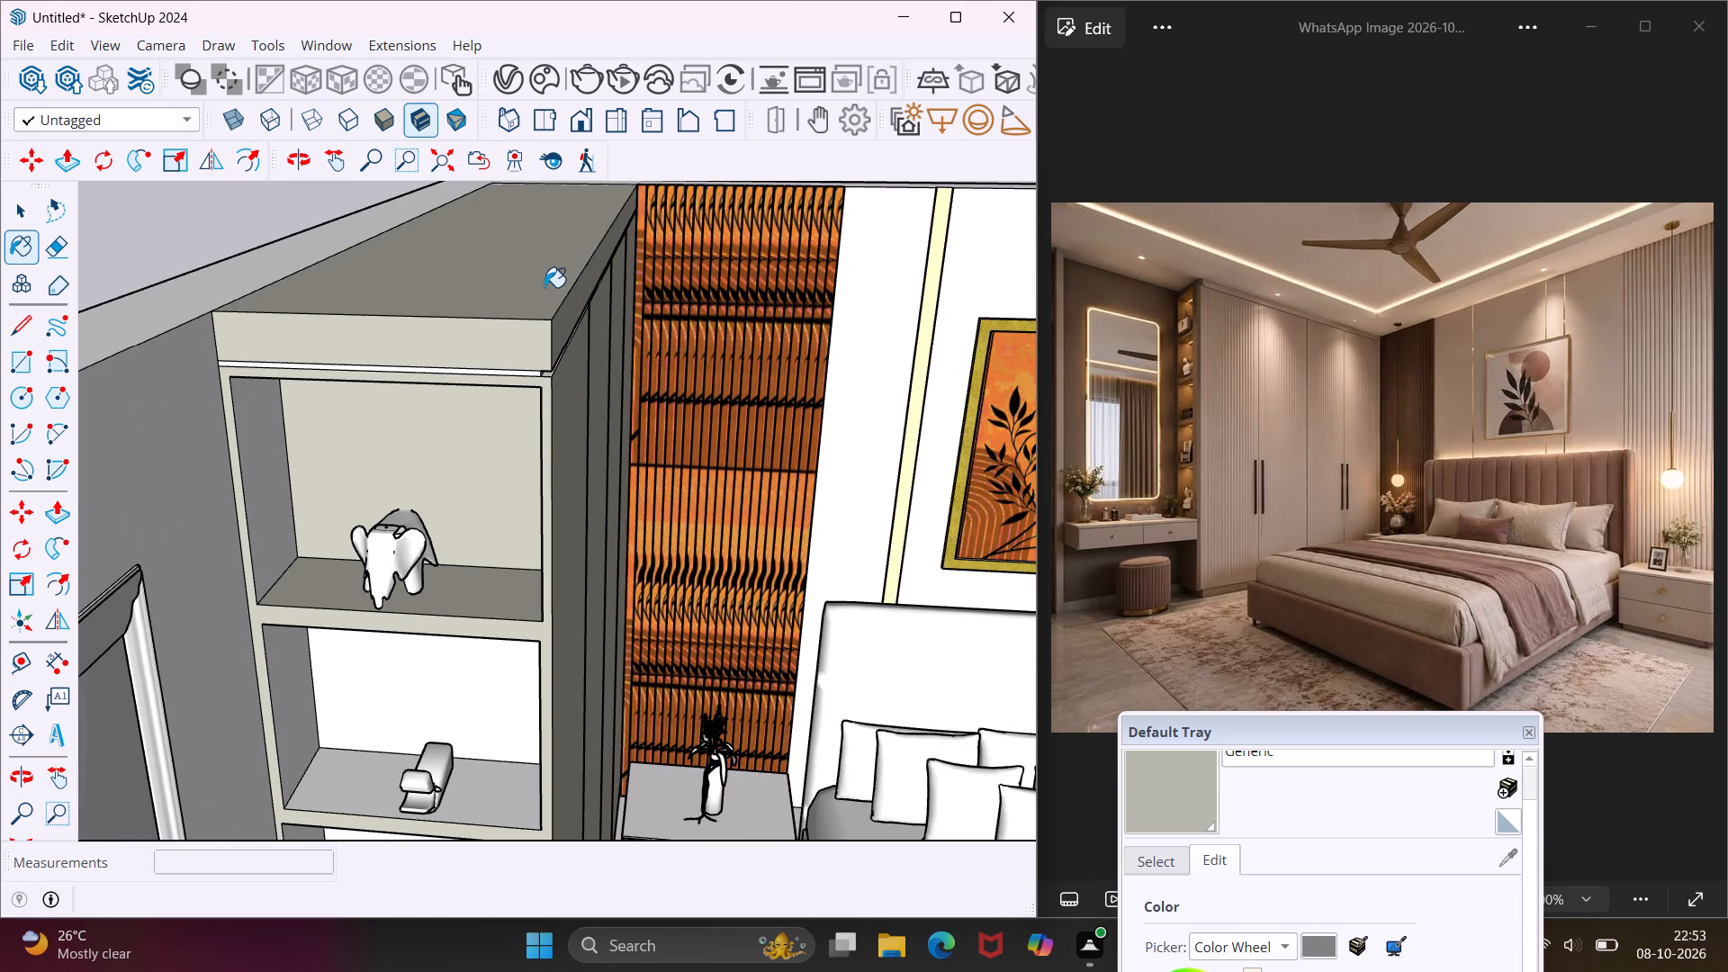
# Paint the wardrobe's front and side plinth and the lower end panel beneath the dressing table with the Generic material.
pyautogui.scroll(-13, 544, 287)
pyautogui.moveTo(561, 568); pyautogui.dragTo(516, 548, button='middle')
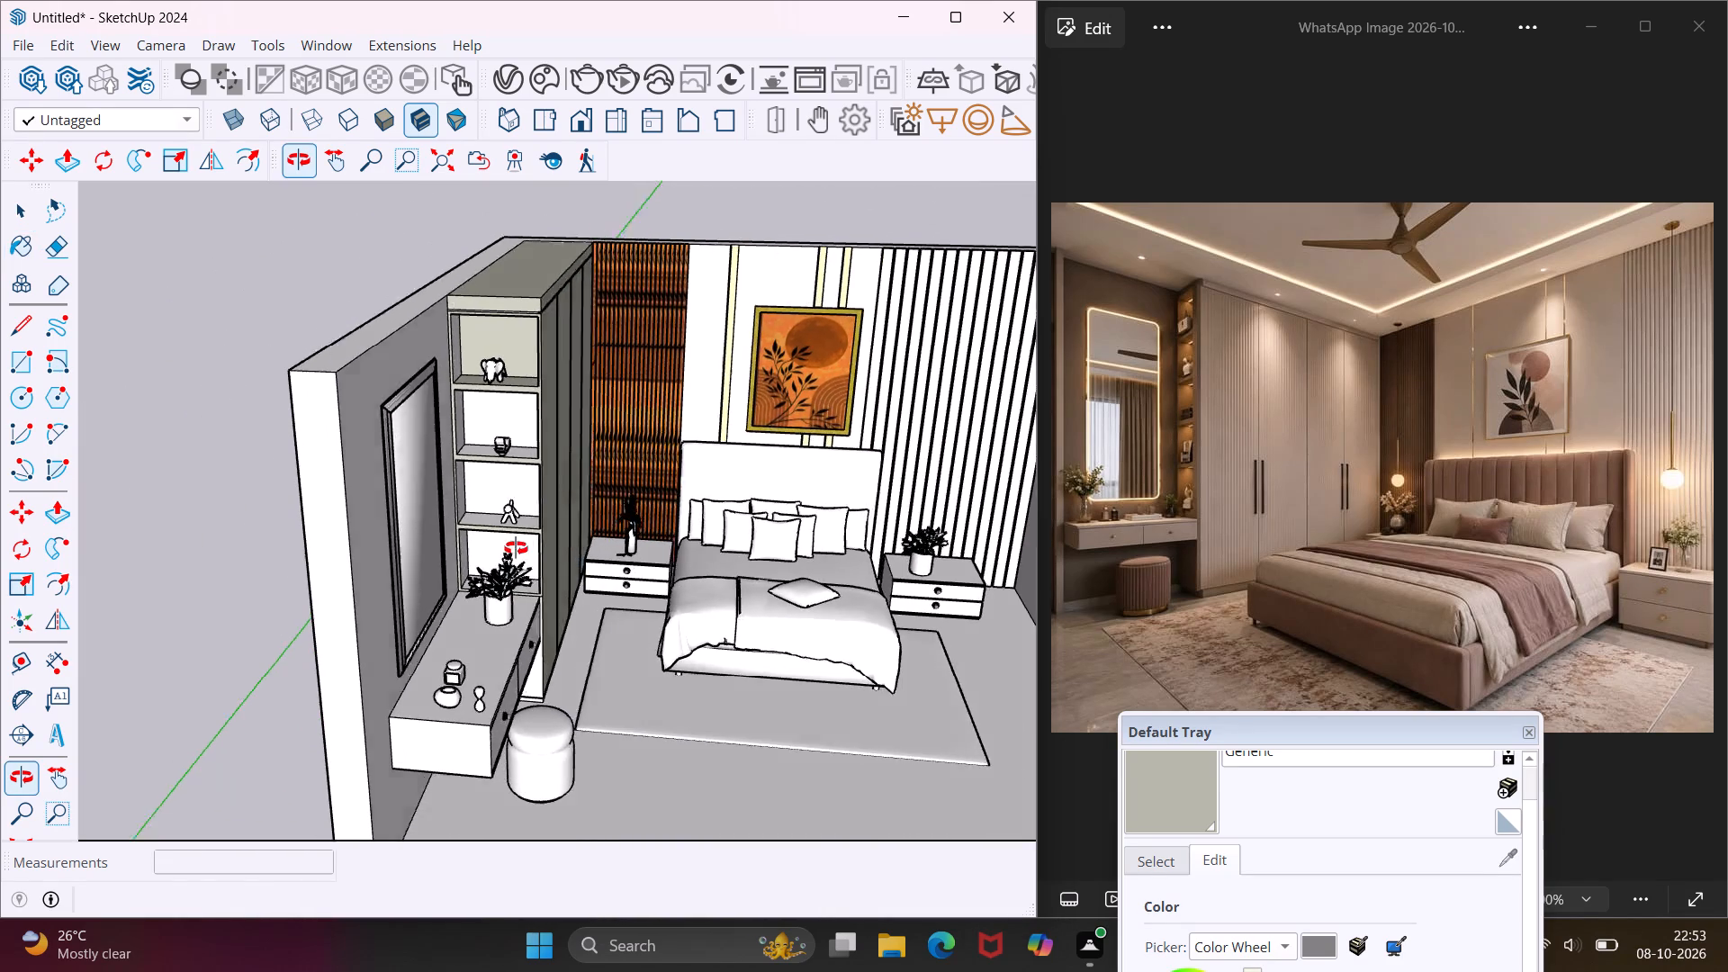
pyautogui.moveTo(516, 548); pyautogui.dragTo(423, 481, button='middle')
pyautogui.scroll(6, 509, 677)
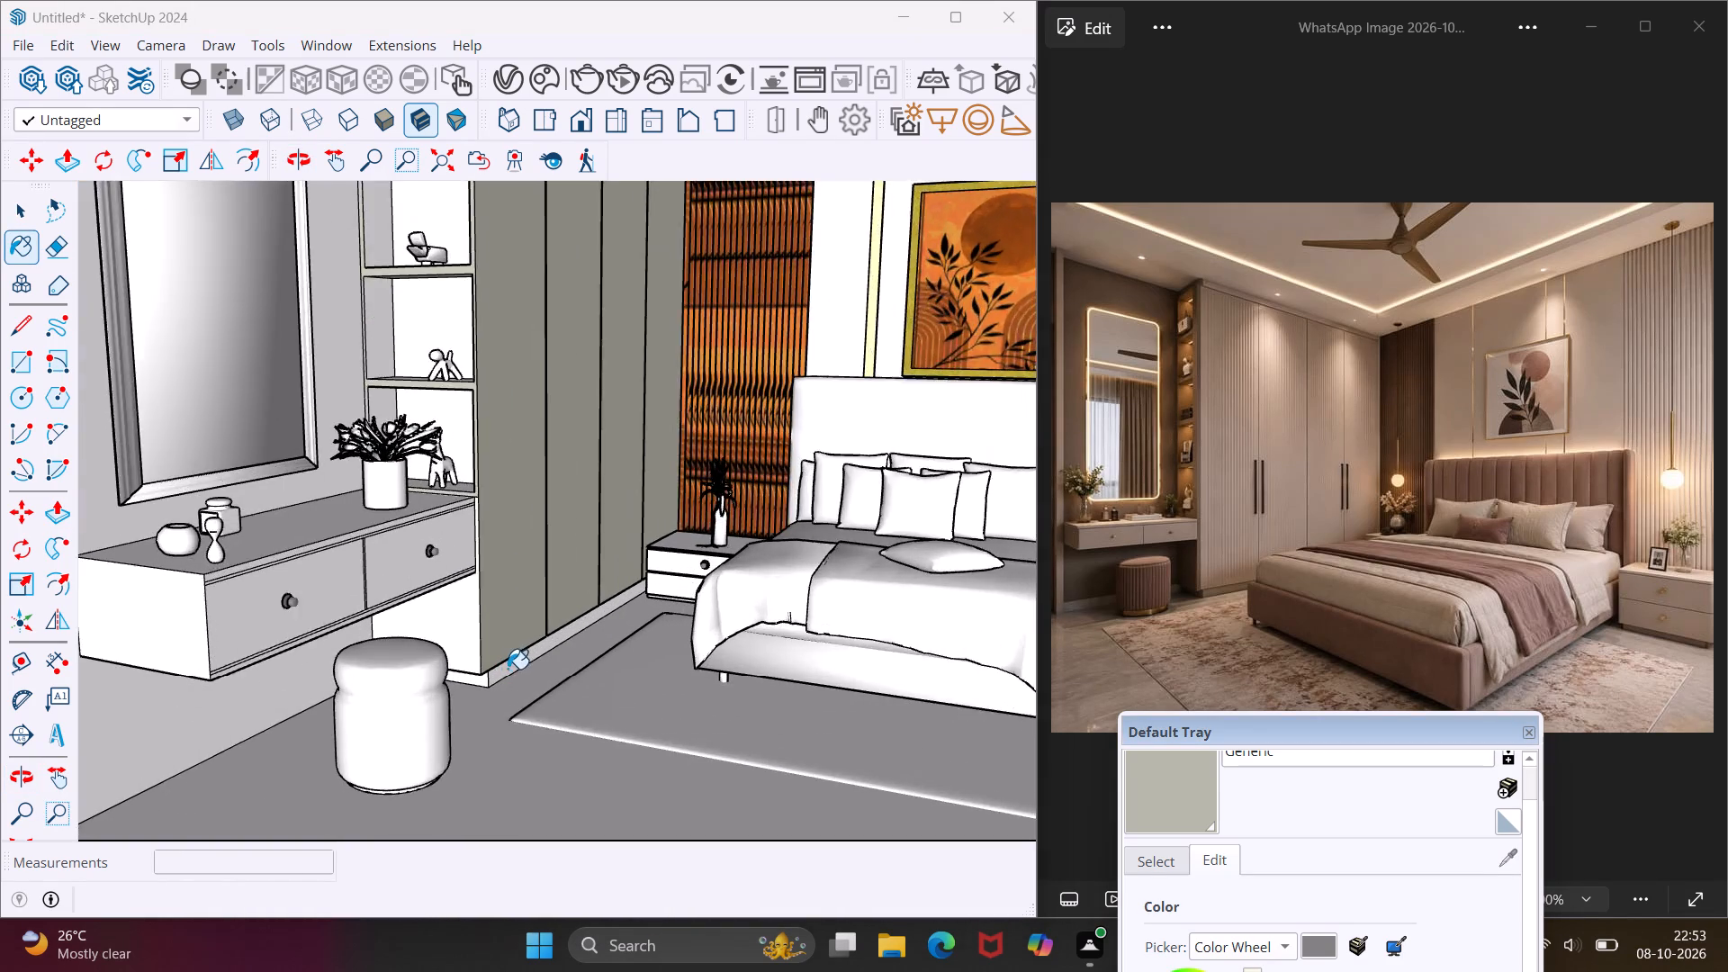
pyautogui.scroll(7, 508, 669)
pyautogui.click(507, 668)
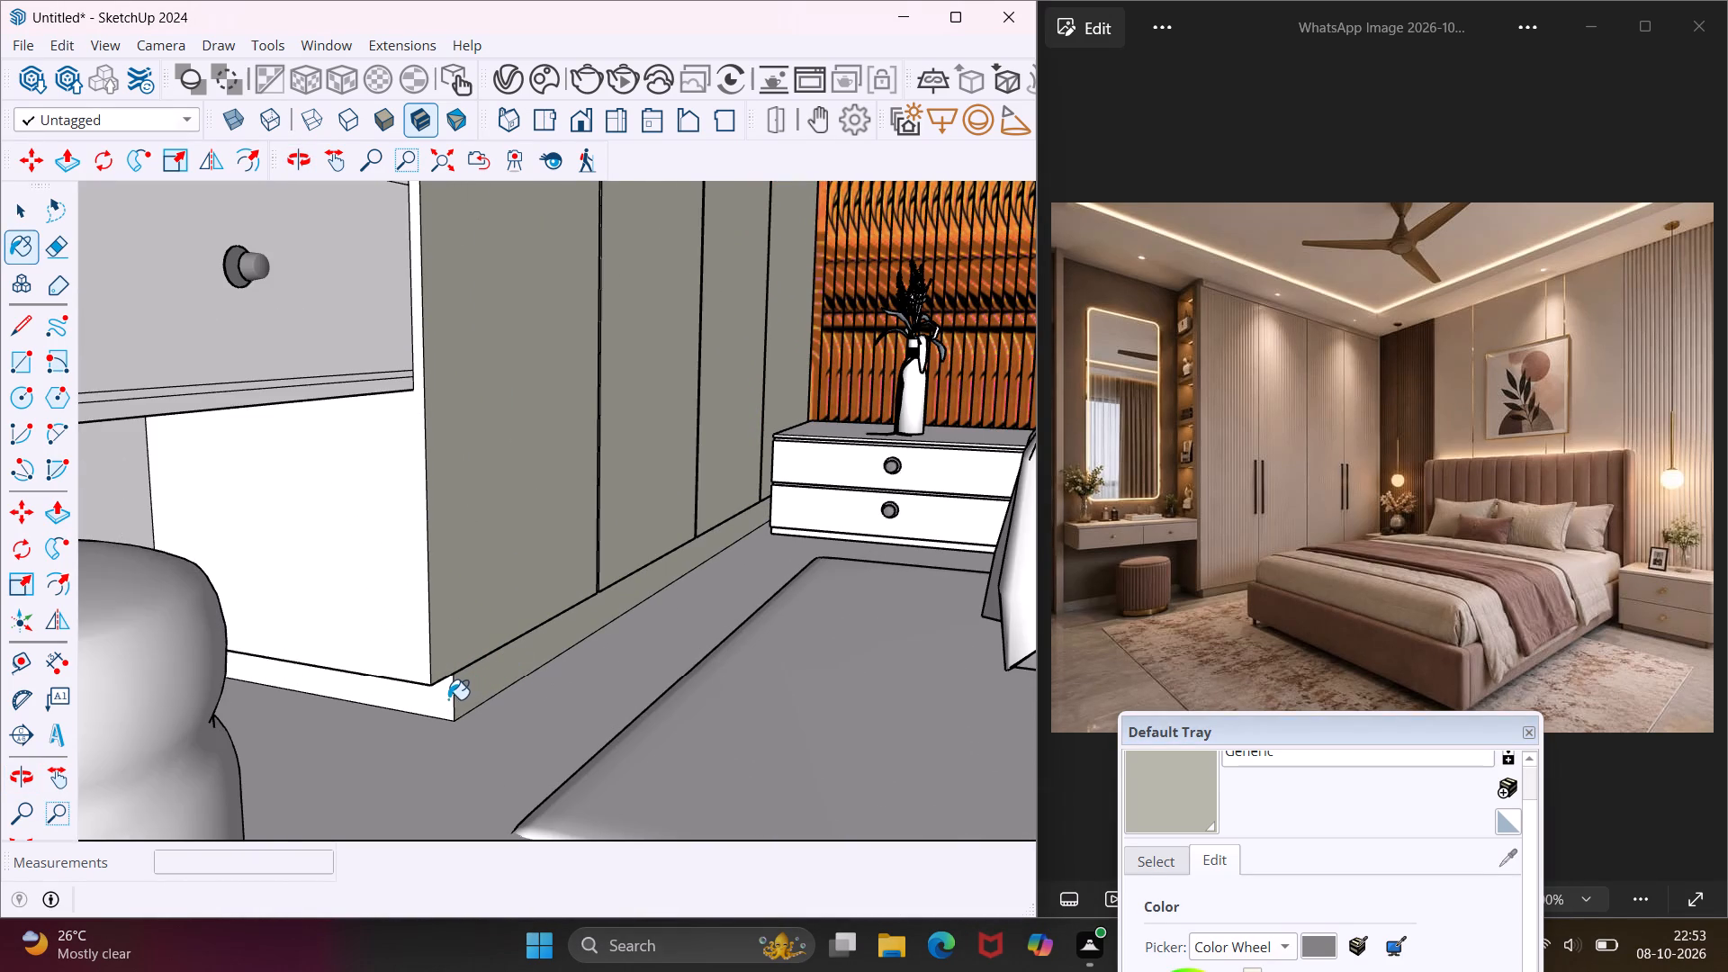
pyautogui.click(445, 701)
pyautogui.click(395, 621)
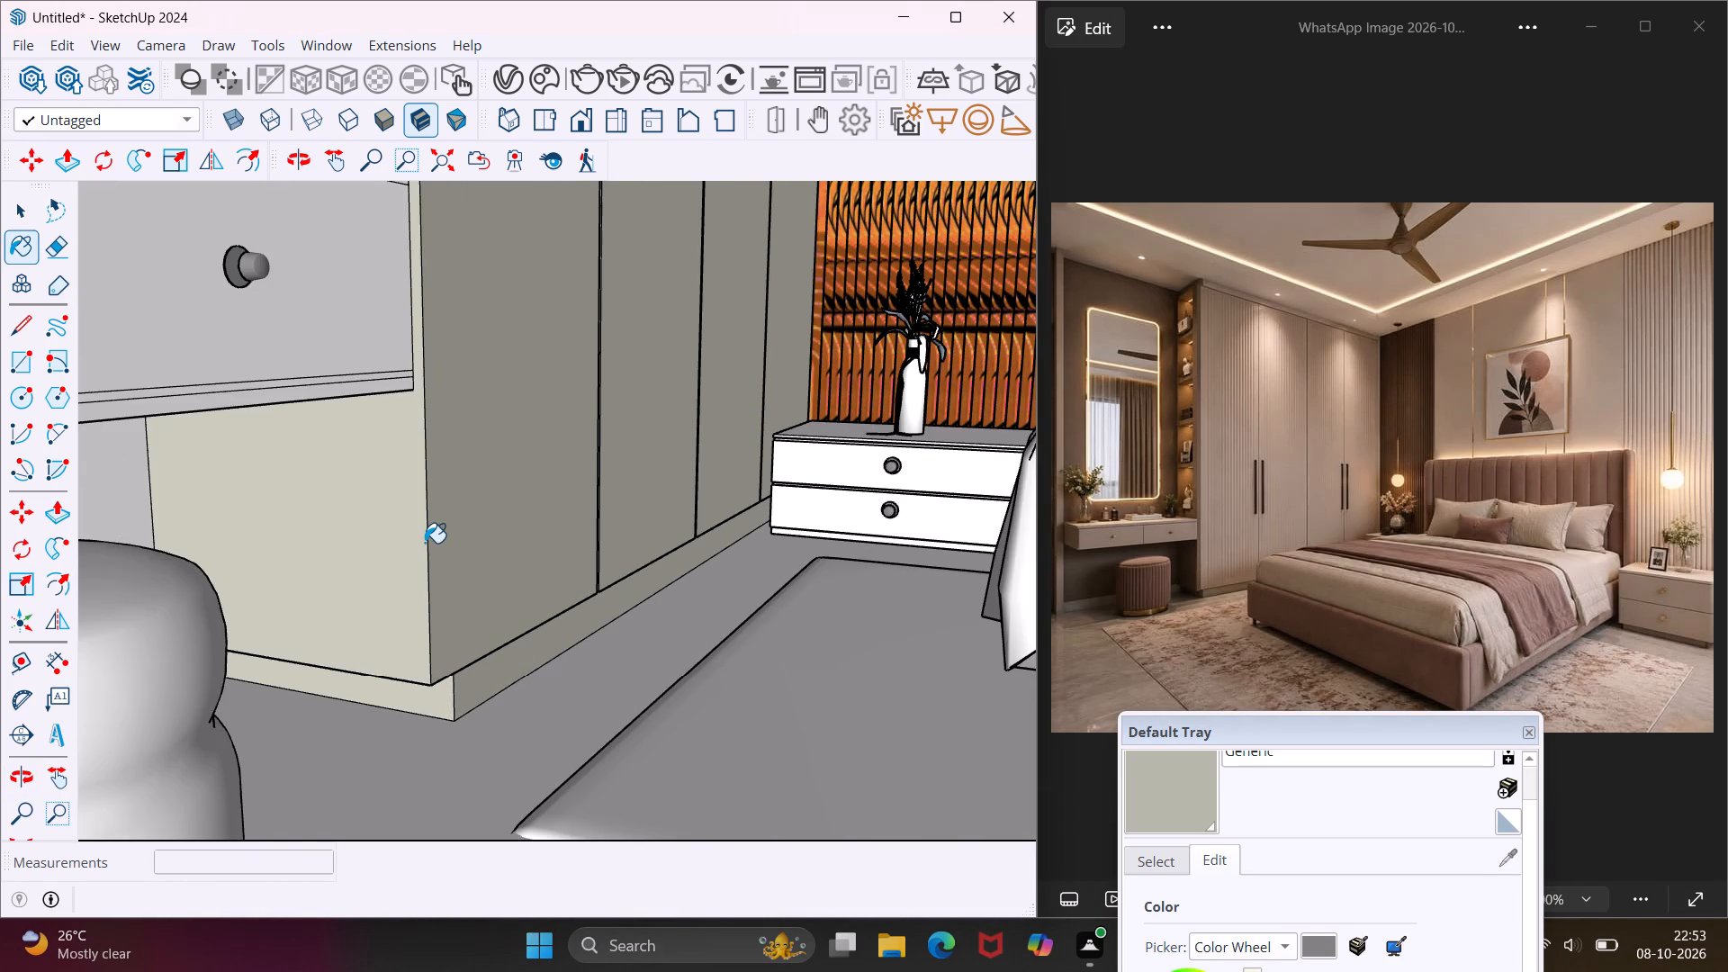
# Paint the dressing table's two drawer fronts, the front edge of its top and its end face with the Generic material.
pyautogui.scroll(-9, 425, 543)
pyautogui.click(328, 458)
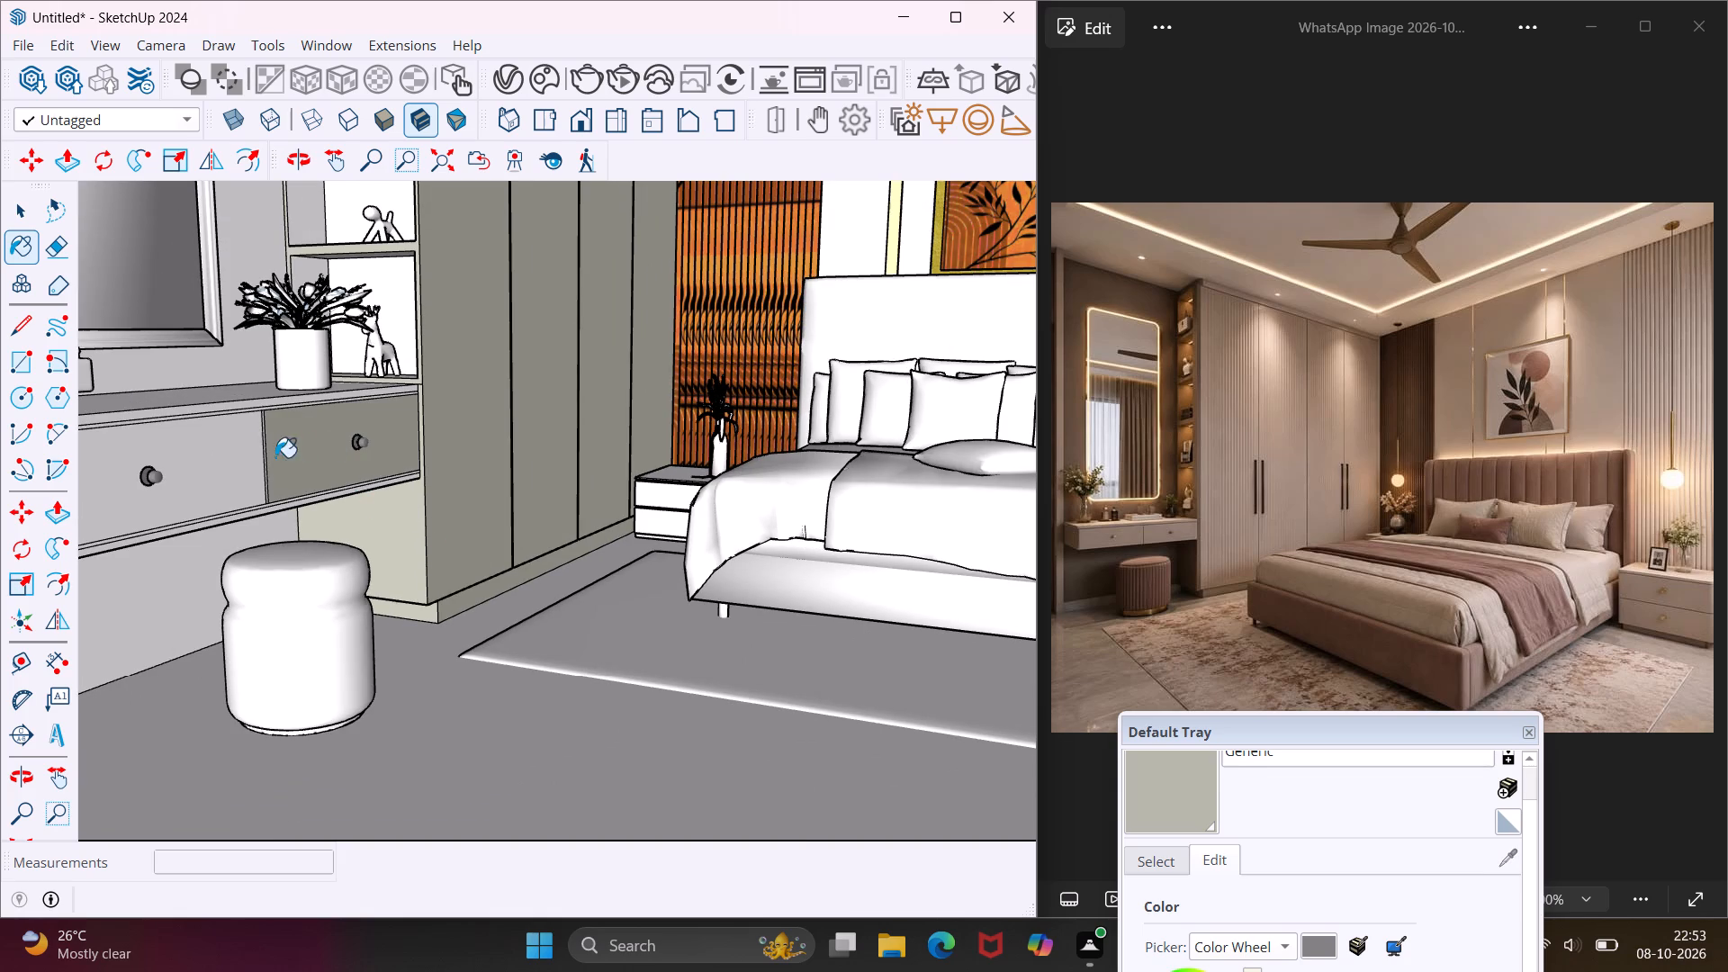
pyautogui.click(242, 454)
pyautogui.scroll(10, 261, 396)
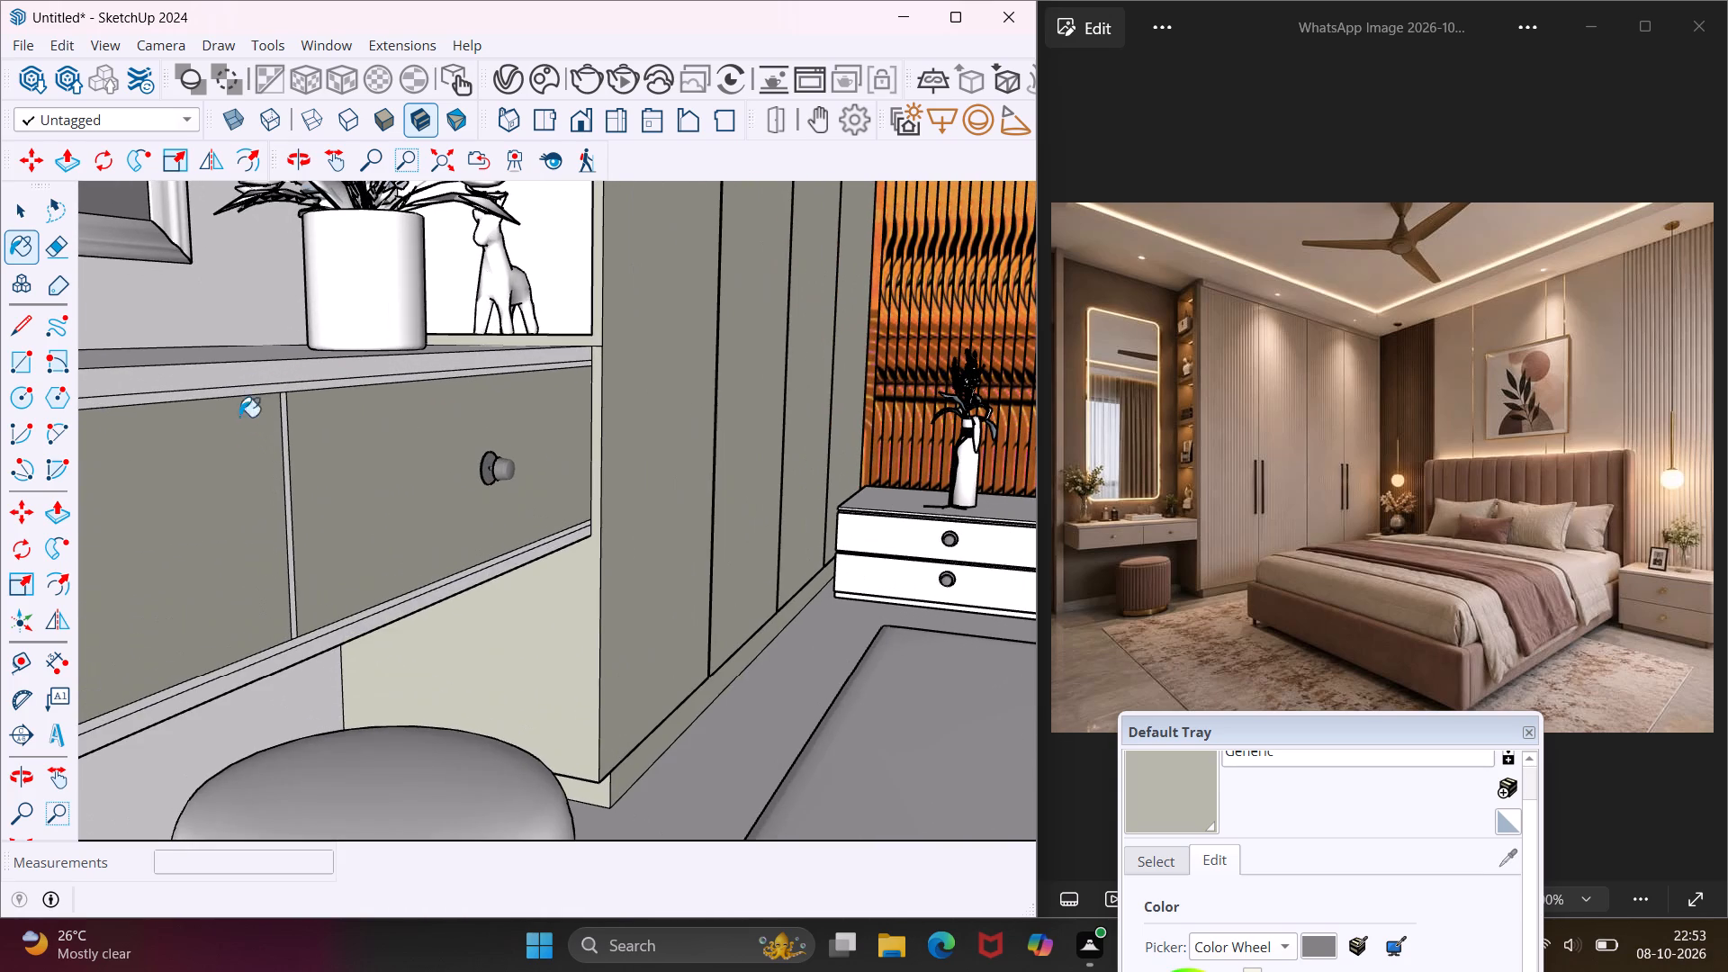
pyautogui.click(251, 373)
pyautogui.moveTo(263, 380); pyautogui.dragTo(302, 376, button='middle')
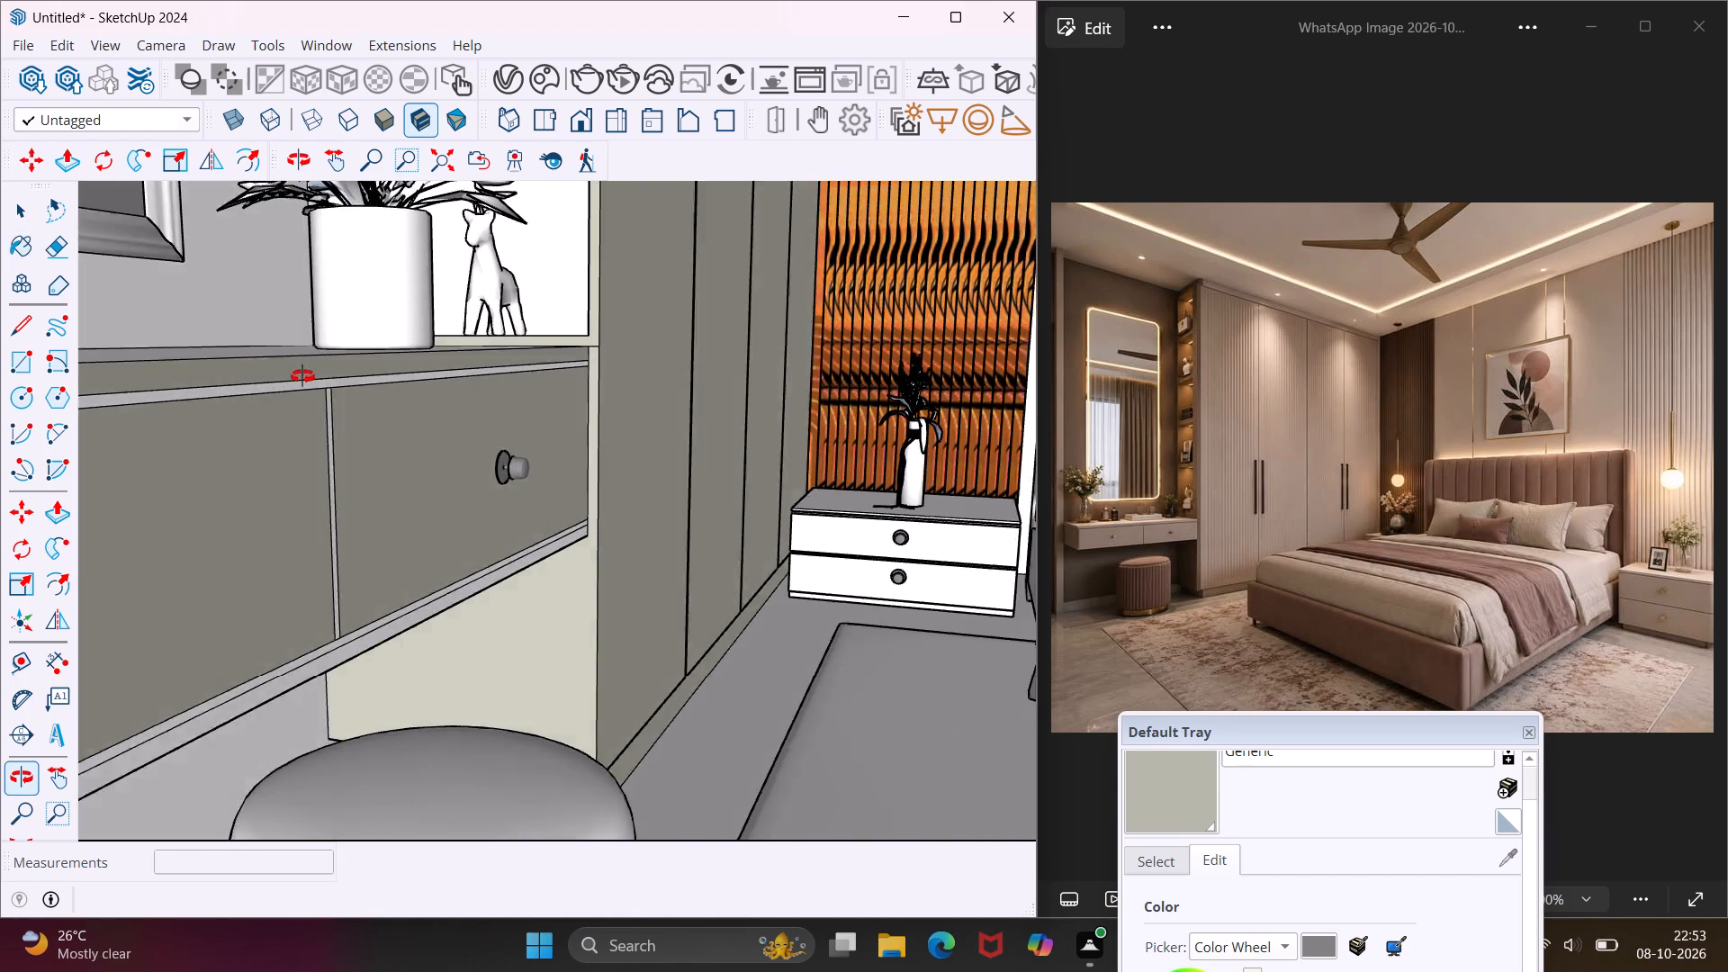
pyautogui.moveTo(302, 376); pyautogui.dragTo(442, 358, button='middle')
pyautogui.click(418, 345)
# Paint the strip below the dressing table's drawers and the table's underside with the Generic material.
pyautogui.moveTo(489, 393); pyautogui.dragTo(373, 396, button='middle')
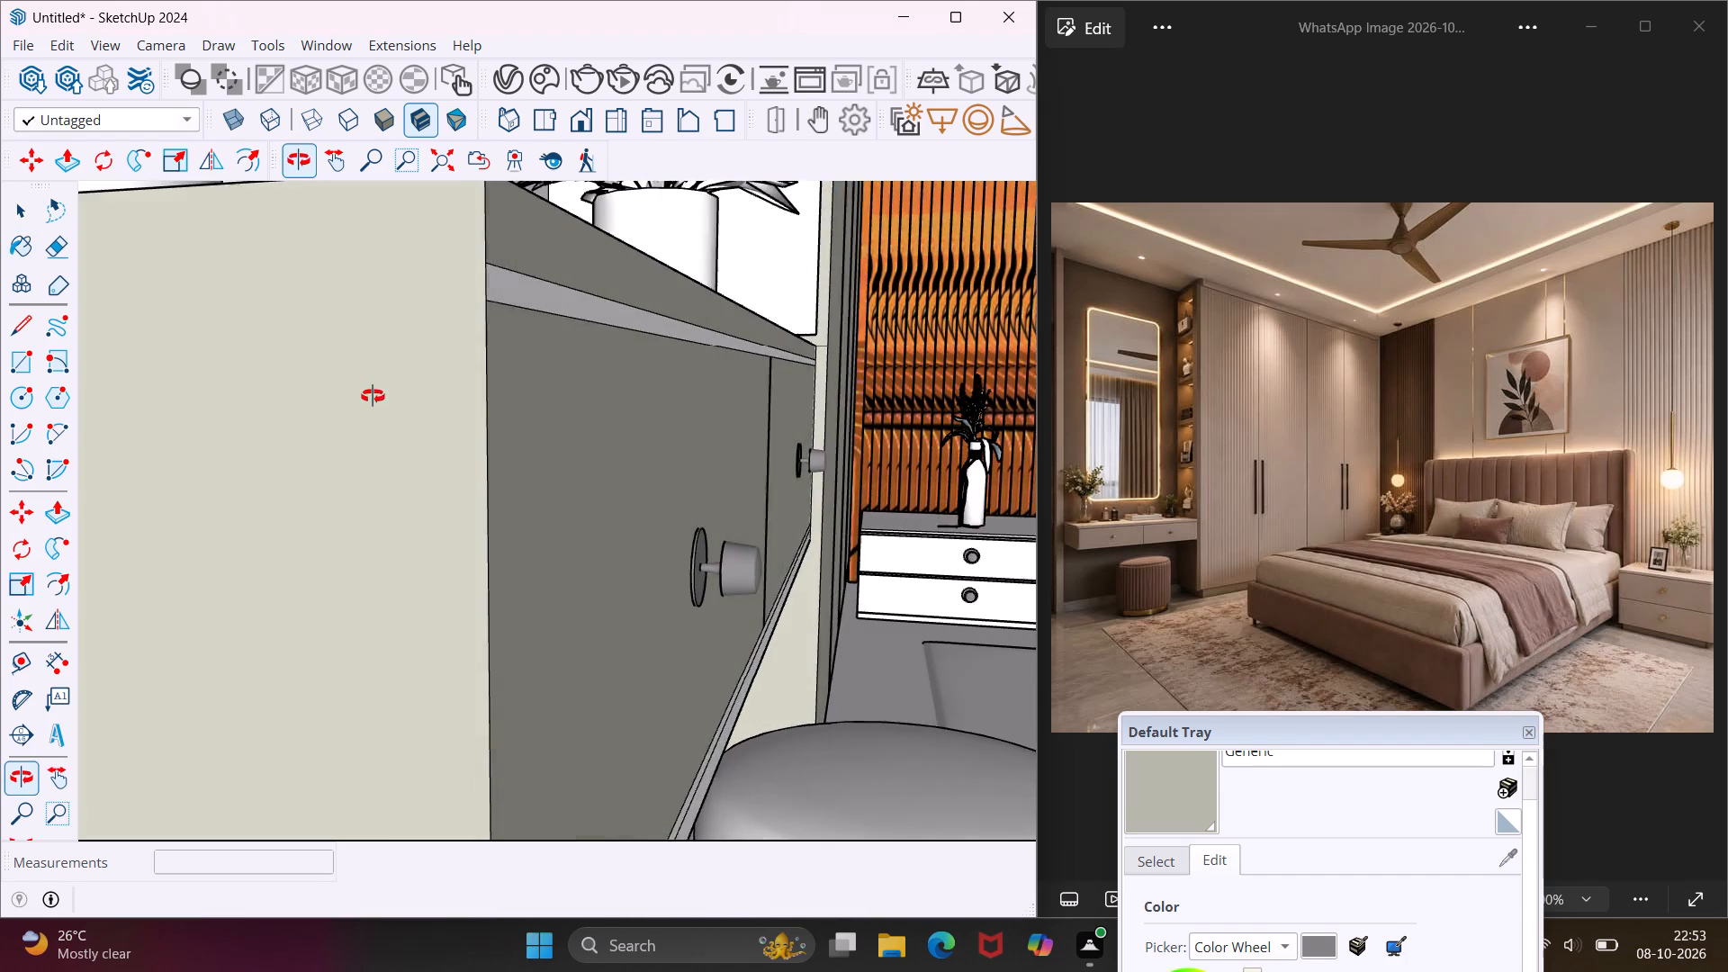
pyautogui.moveTo(373, 396); pyautogui.dragTo(359, 401, button='middle')
pyautogui.scroll(-9, 356, 401)
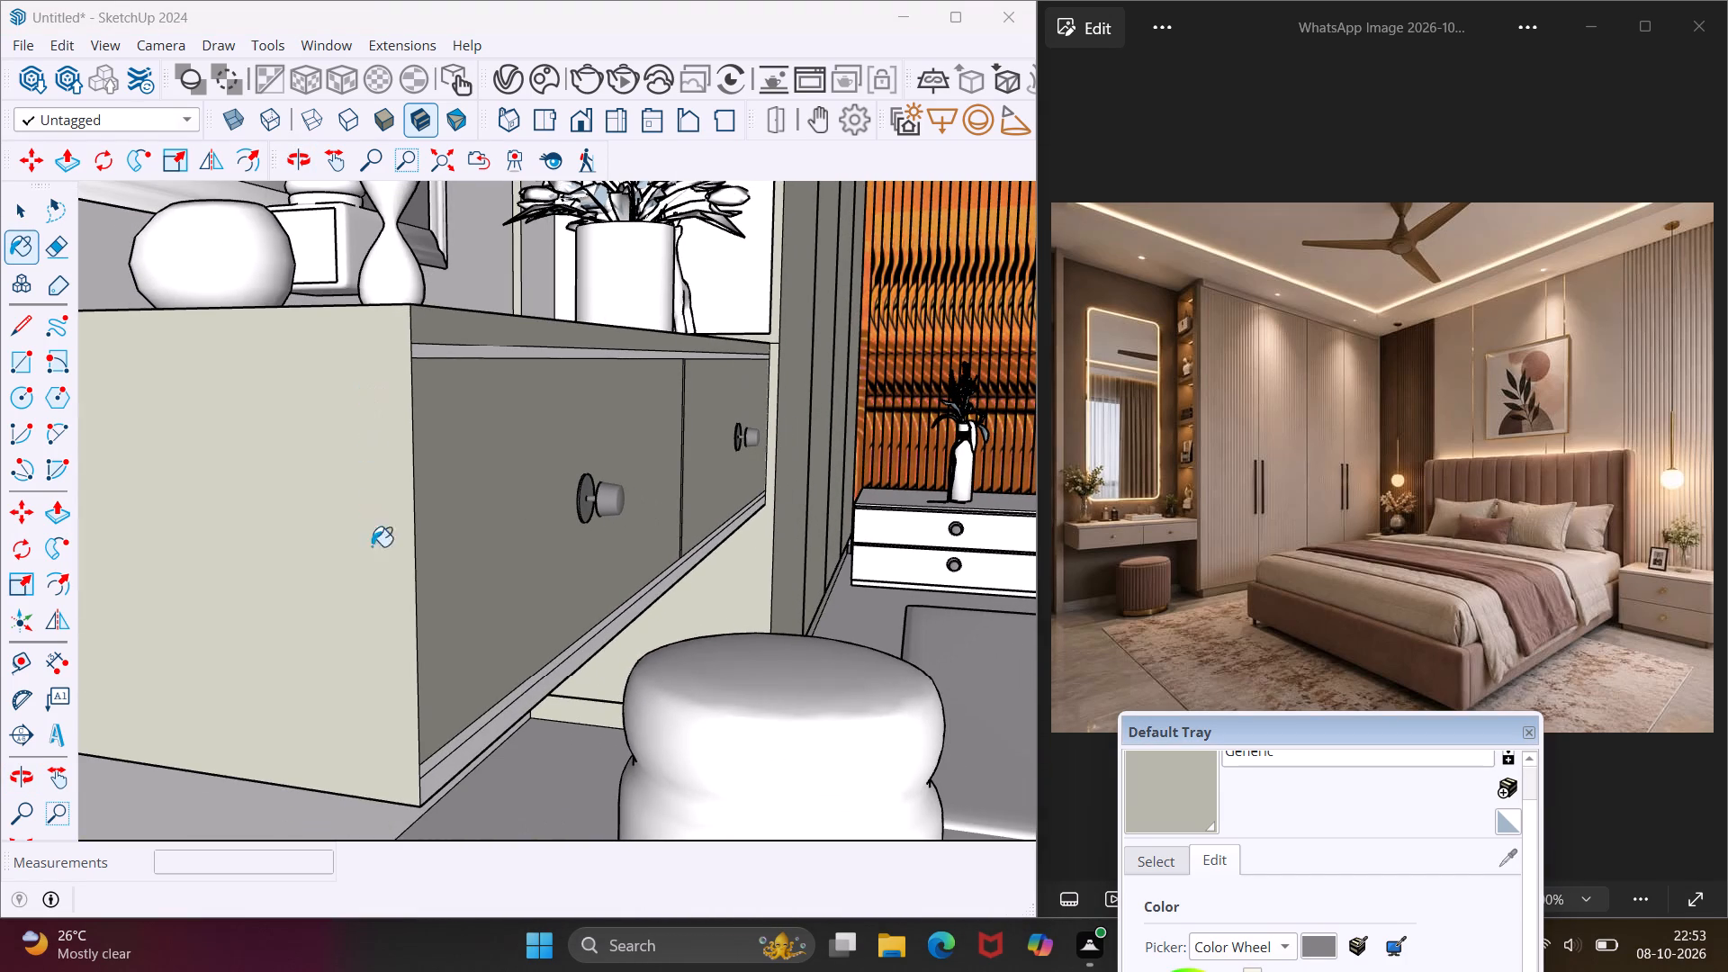
pyautogui.scroll(2, 463, 757)
pyautogui.click(465, 759)
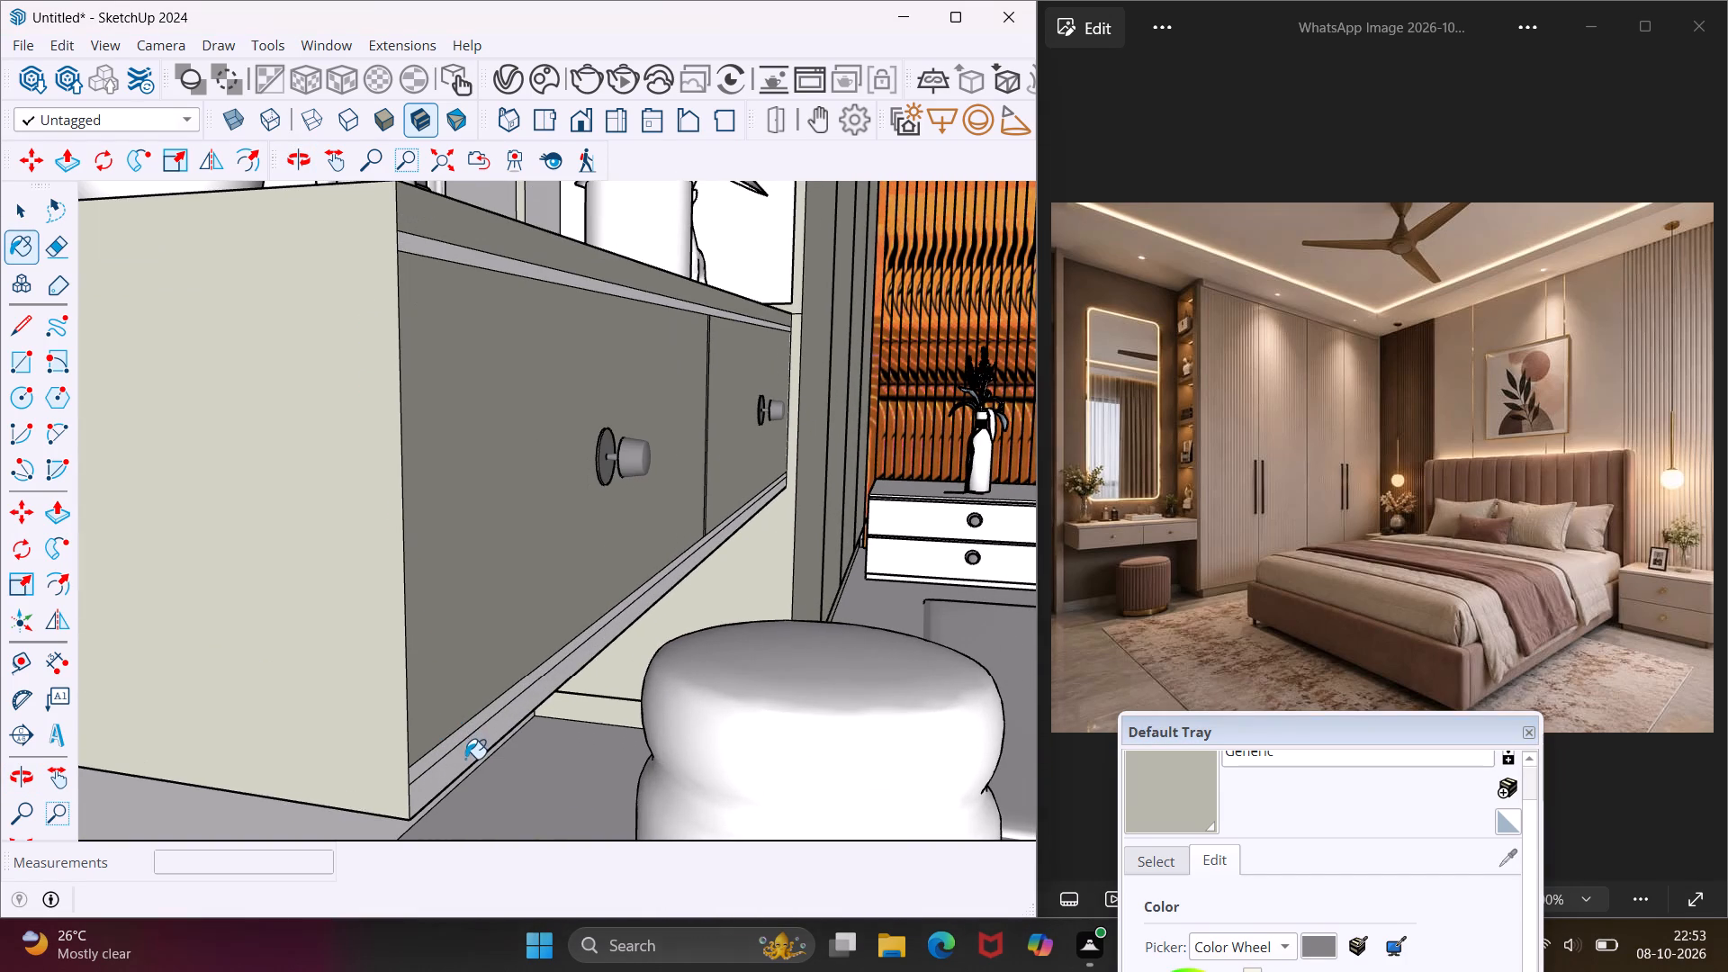
pyautogui.moveTo(465, 751); pyautogui.dragTo(549, 526, button='middle')
pyautogui.scroll(1, 465, 749)
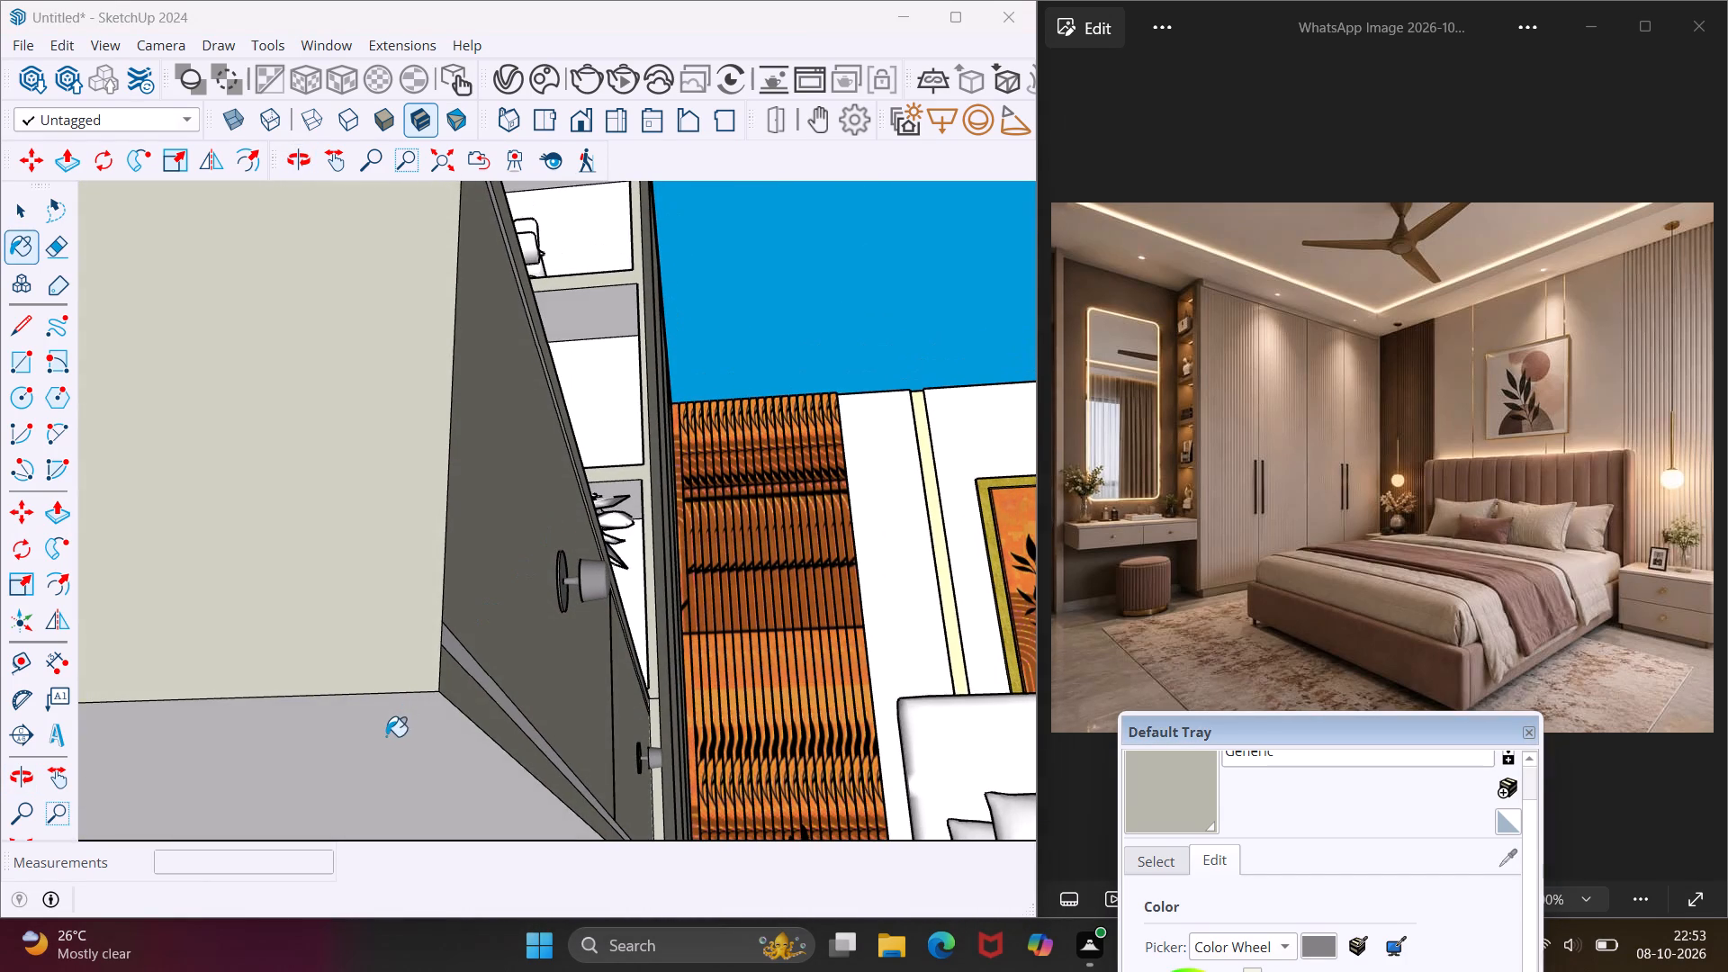
pyautogui.click(386, 736)
# Paint the dressing table's top surface with the Generic material.
pyautogui.moveTo(410, 477); pyautogui.dragTo(392, 684, button='middle')
pyautogui.scroll(-5, 364, 508)
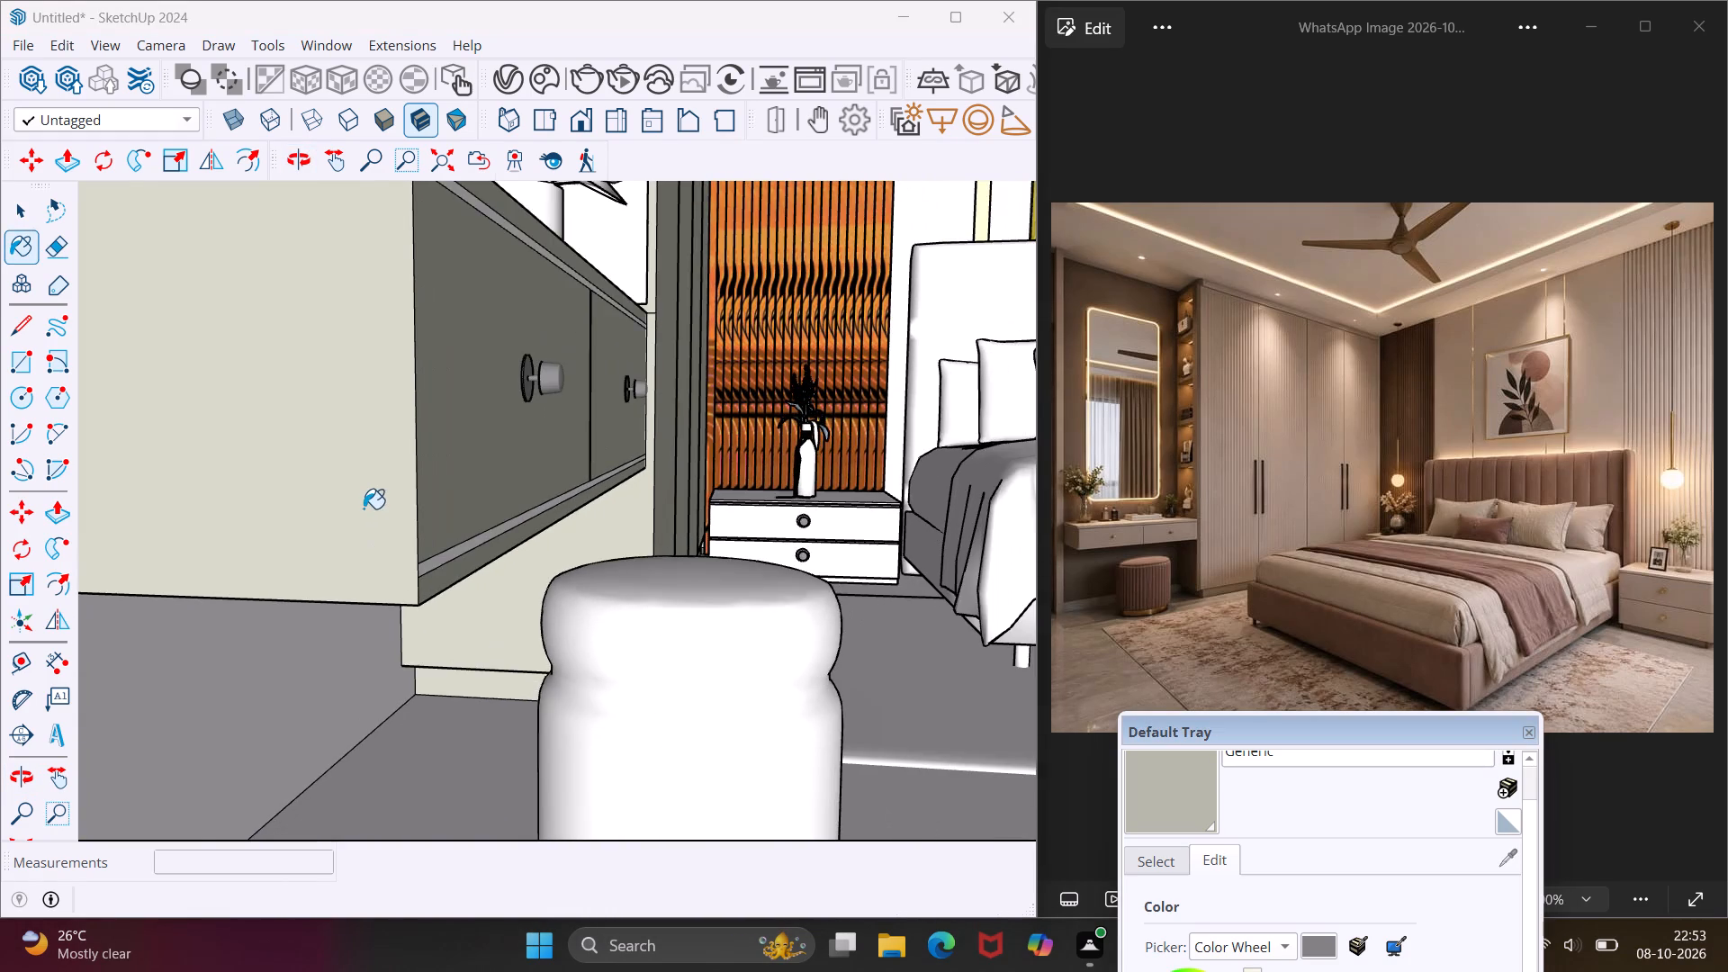
pyautogui.scroll(-4, 364, 508)
pyautogui.moveTo(458, 253); pyautogui.dragTo(376, 397, button='middle')
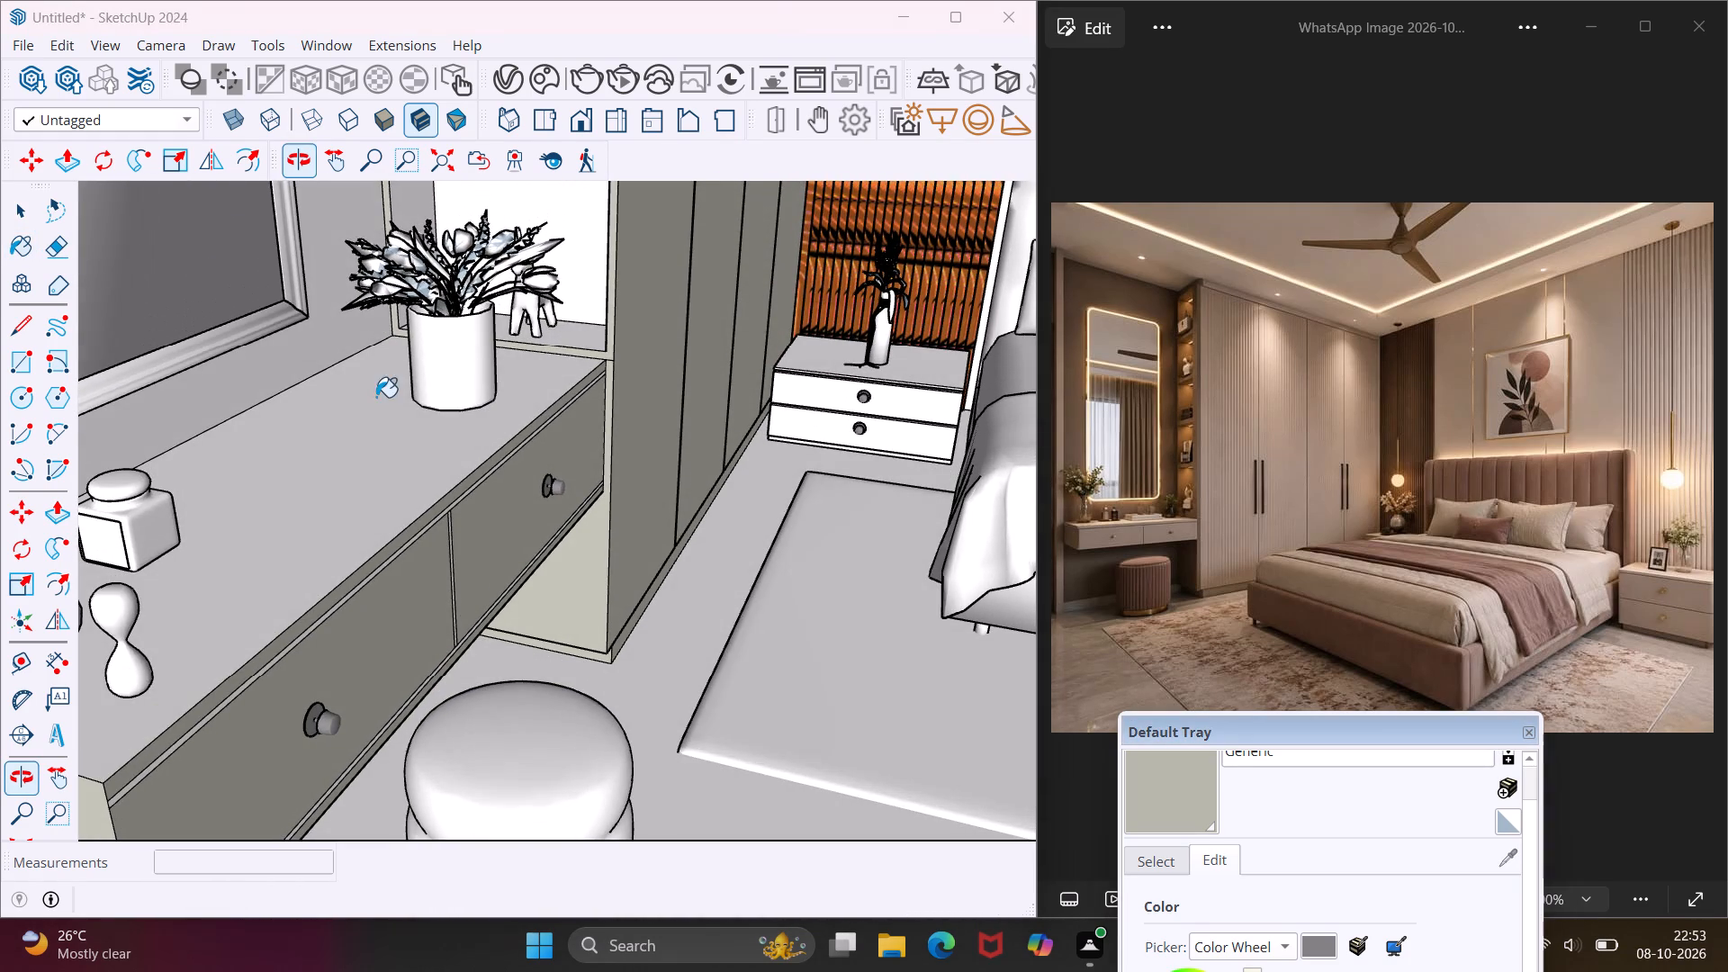
pyautogui.click(377, 428)
# Paint the base, back panel and inner sides of the shelf unit's lowest compartment with the Generic material.
pyautogui.scroll(7, 559, 330)
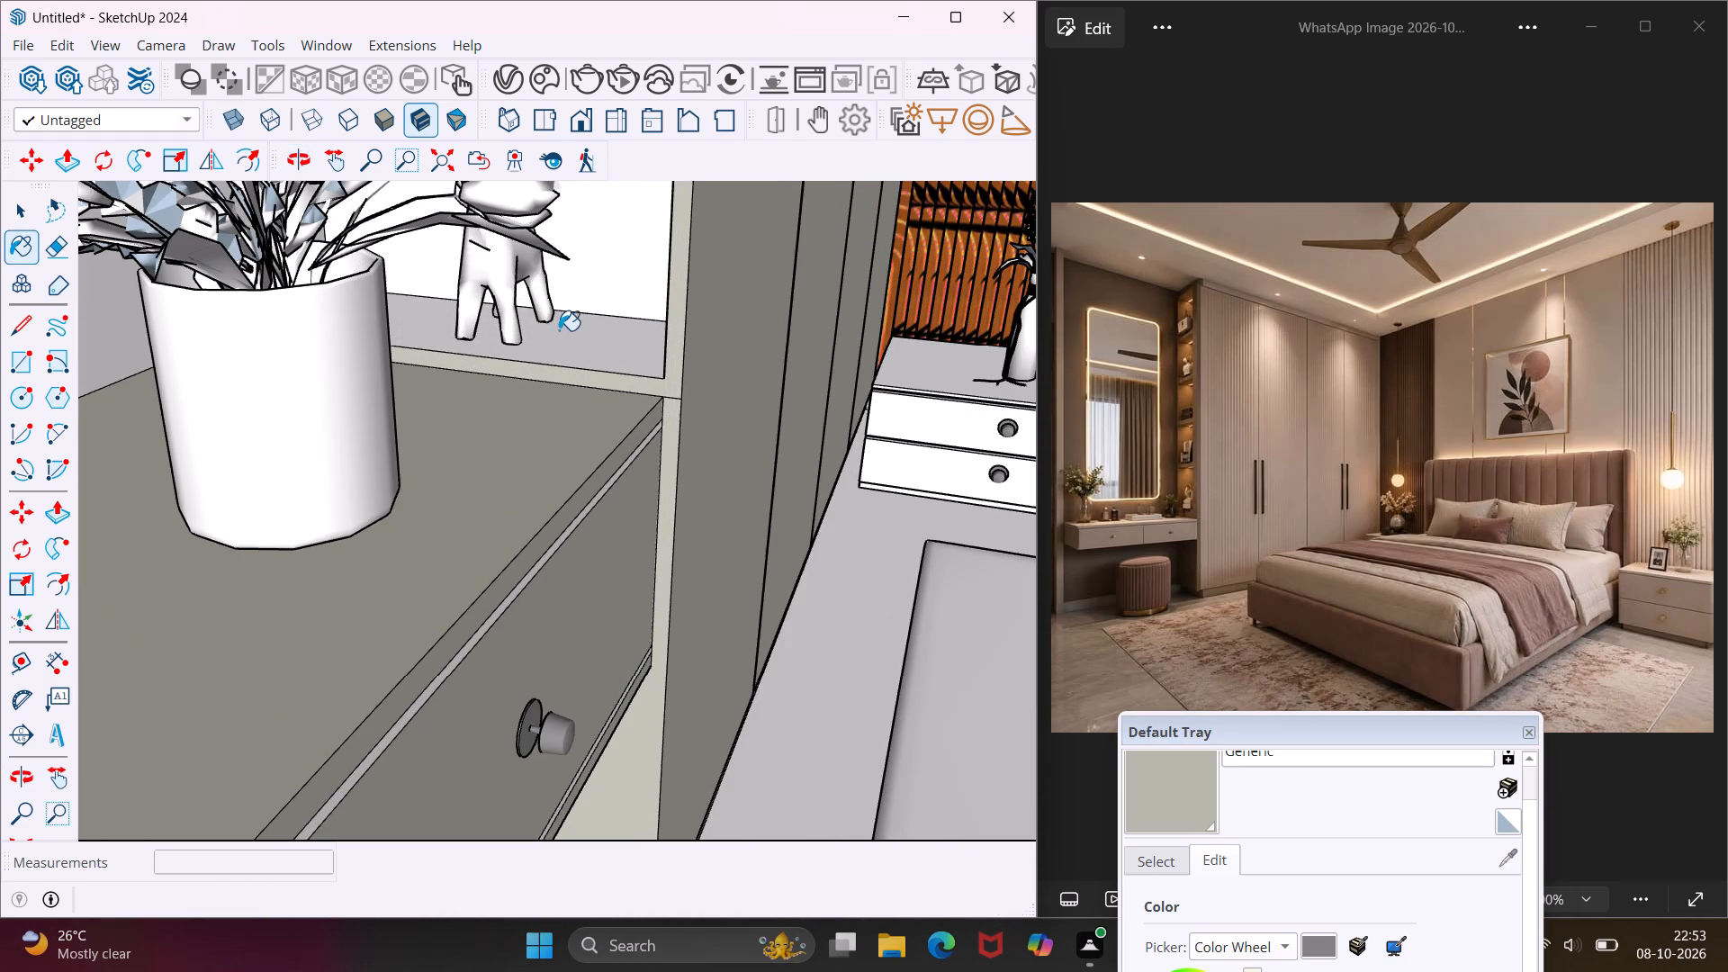
pyautogui.click(559, 330)
pyautogui.moveTo(602, 298); pyautogui.dragTo(829, 346, button='middle')
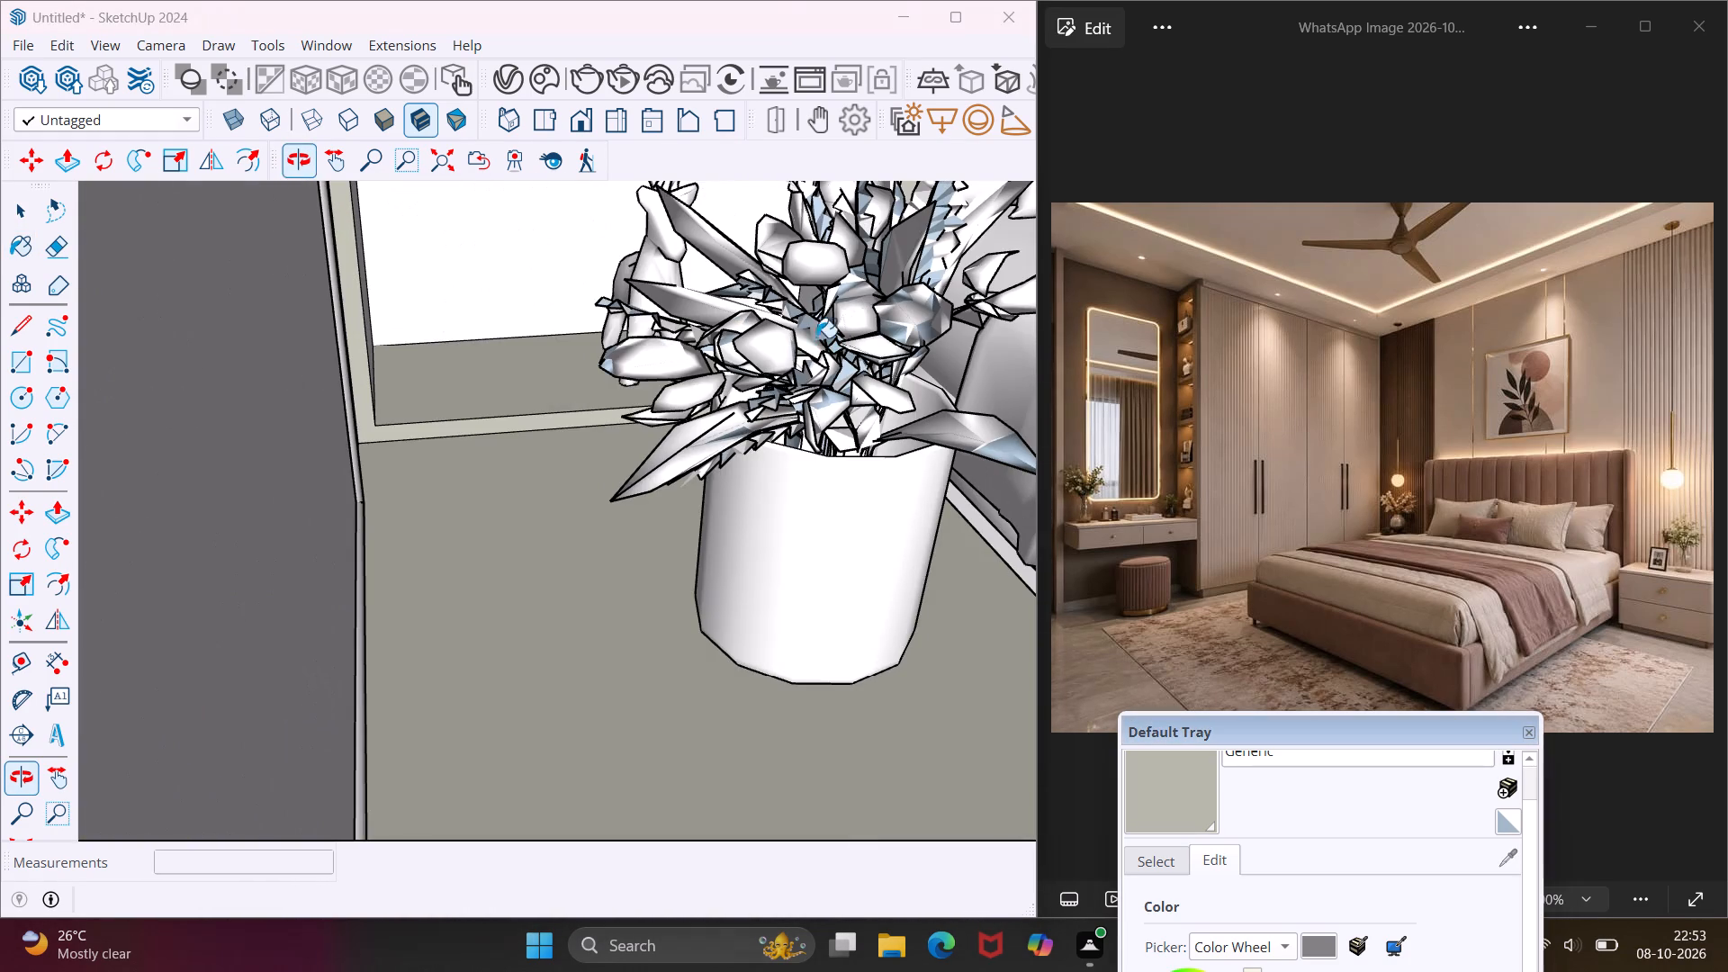
pyautogui.click(564, 255)
pyautogui.moveTo(562, 255); pyautogui.dragTo(395, 289, button='middle')
pyautogui.click(350, 255)
pyautogui.moveTo(833, 246); pyautogui.dragTo(840, 246, button='middle')
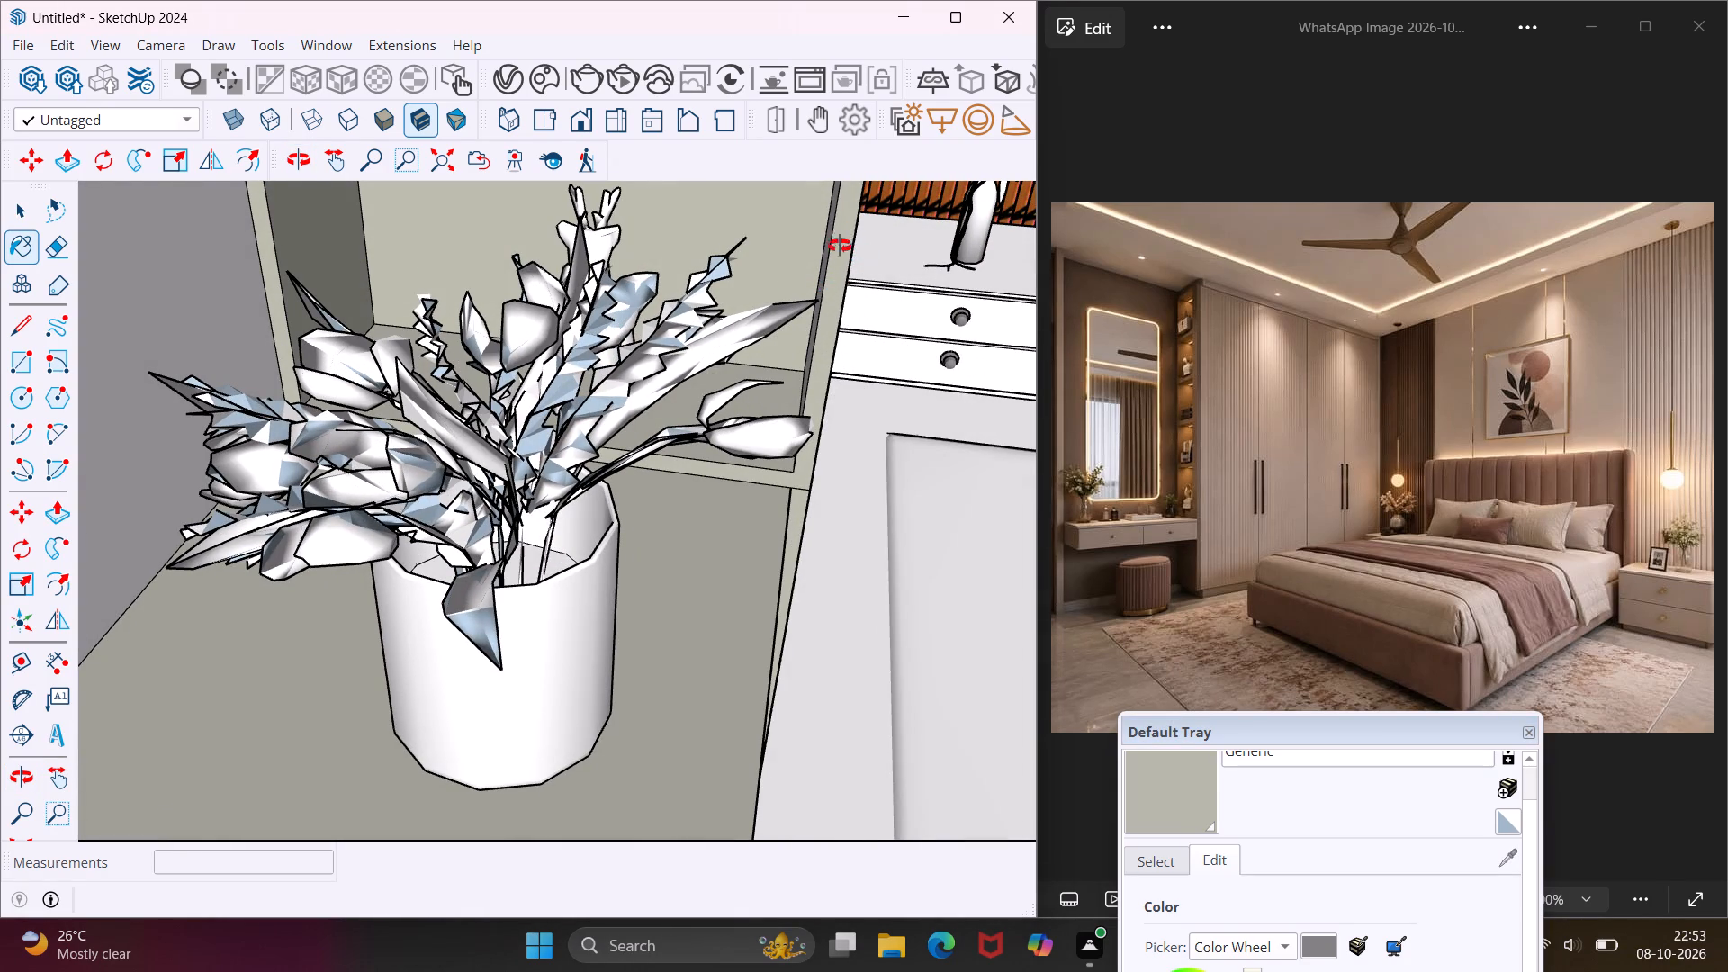
pyautogui.moveTo(840, 246); pyautogui.dragTo(903, 260, button='middle')
pyautogui.scroll(6, 854, 226)
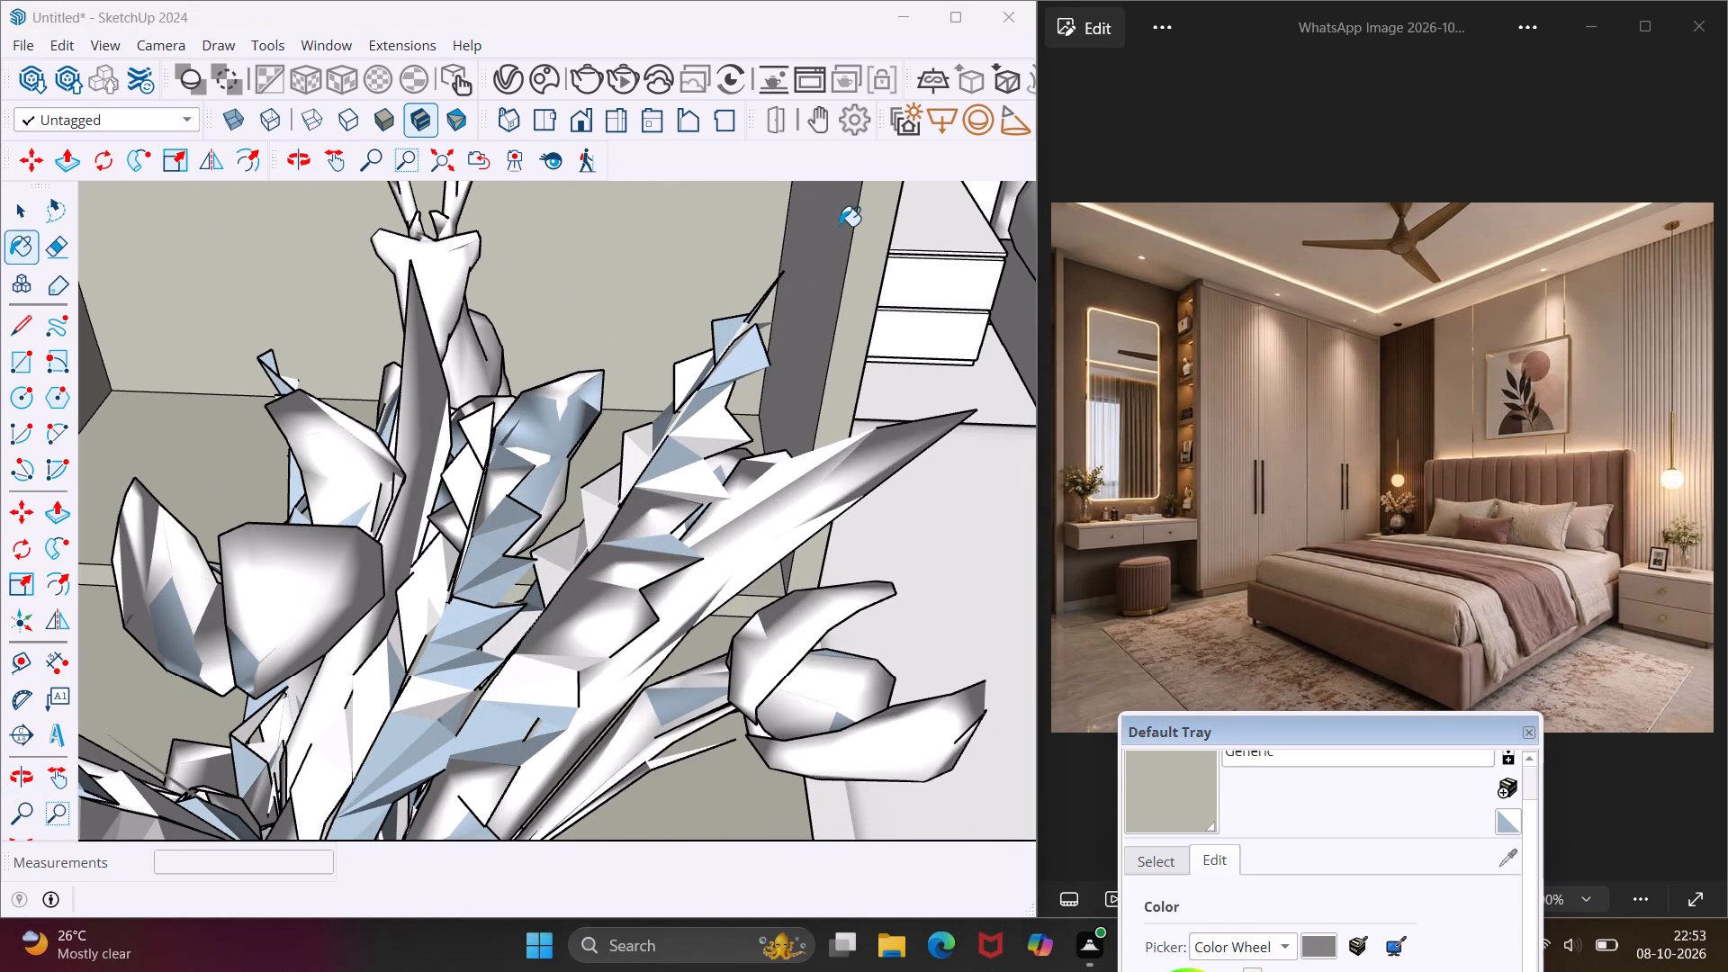
pyautogui.click(840, 226)
# Paint the bases and back panels of the second and third shelf compartments from the top with the Generic material.
pyautogui.moveTo(856, 225); pyautogui.dragTo(774, 268, button='middle')
pyautogui.scroll(1, 854, 225)
pyautogui.scroll(-8, 771, 270)
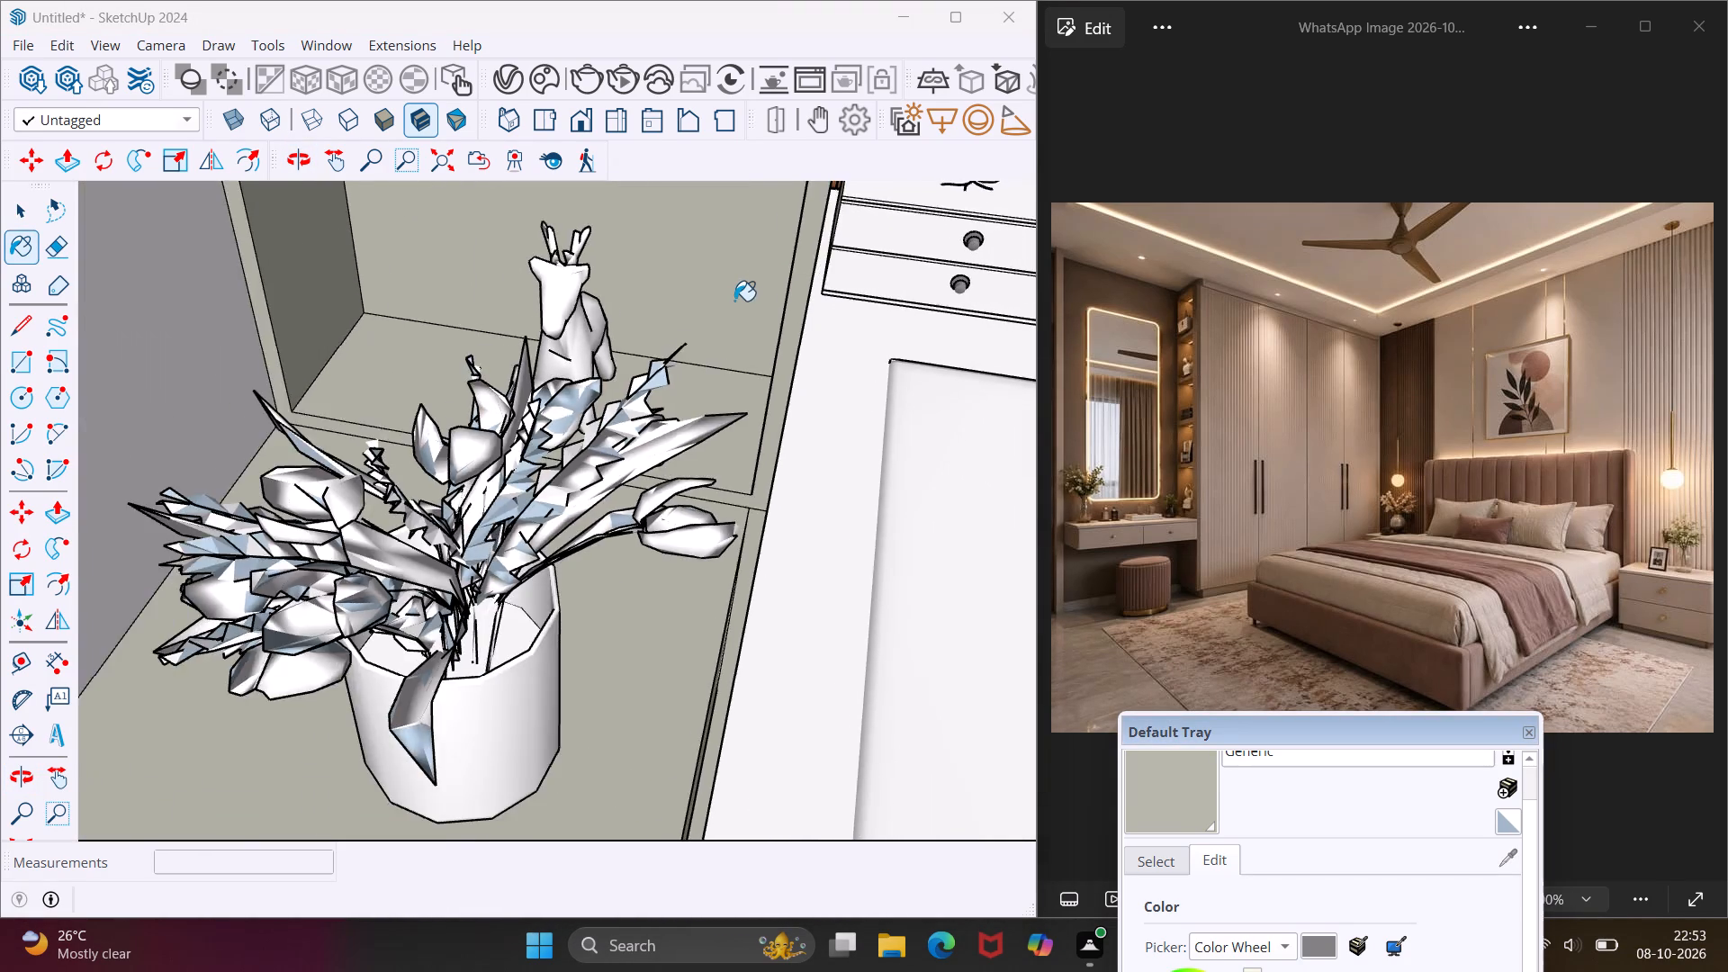
pyautogui.scroll(-8, 734, 301)
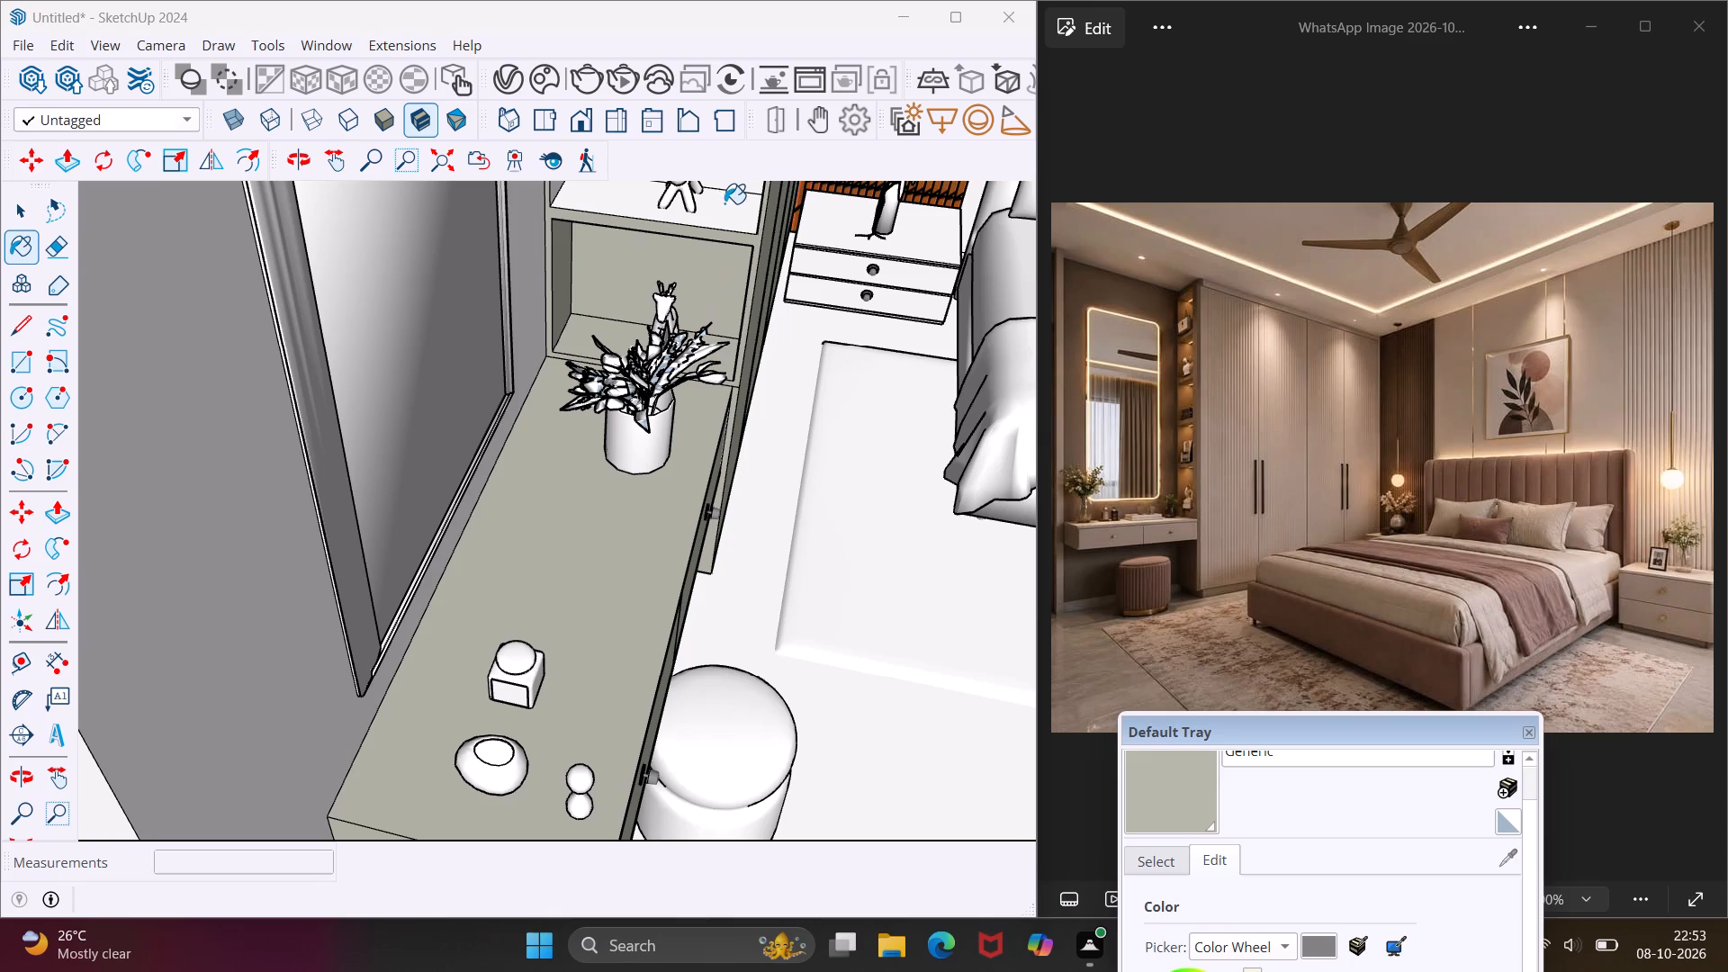
pyautogui.click(724, 203)
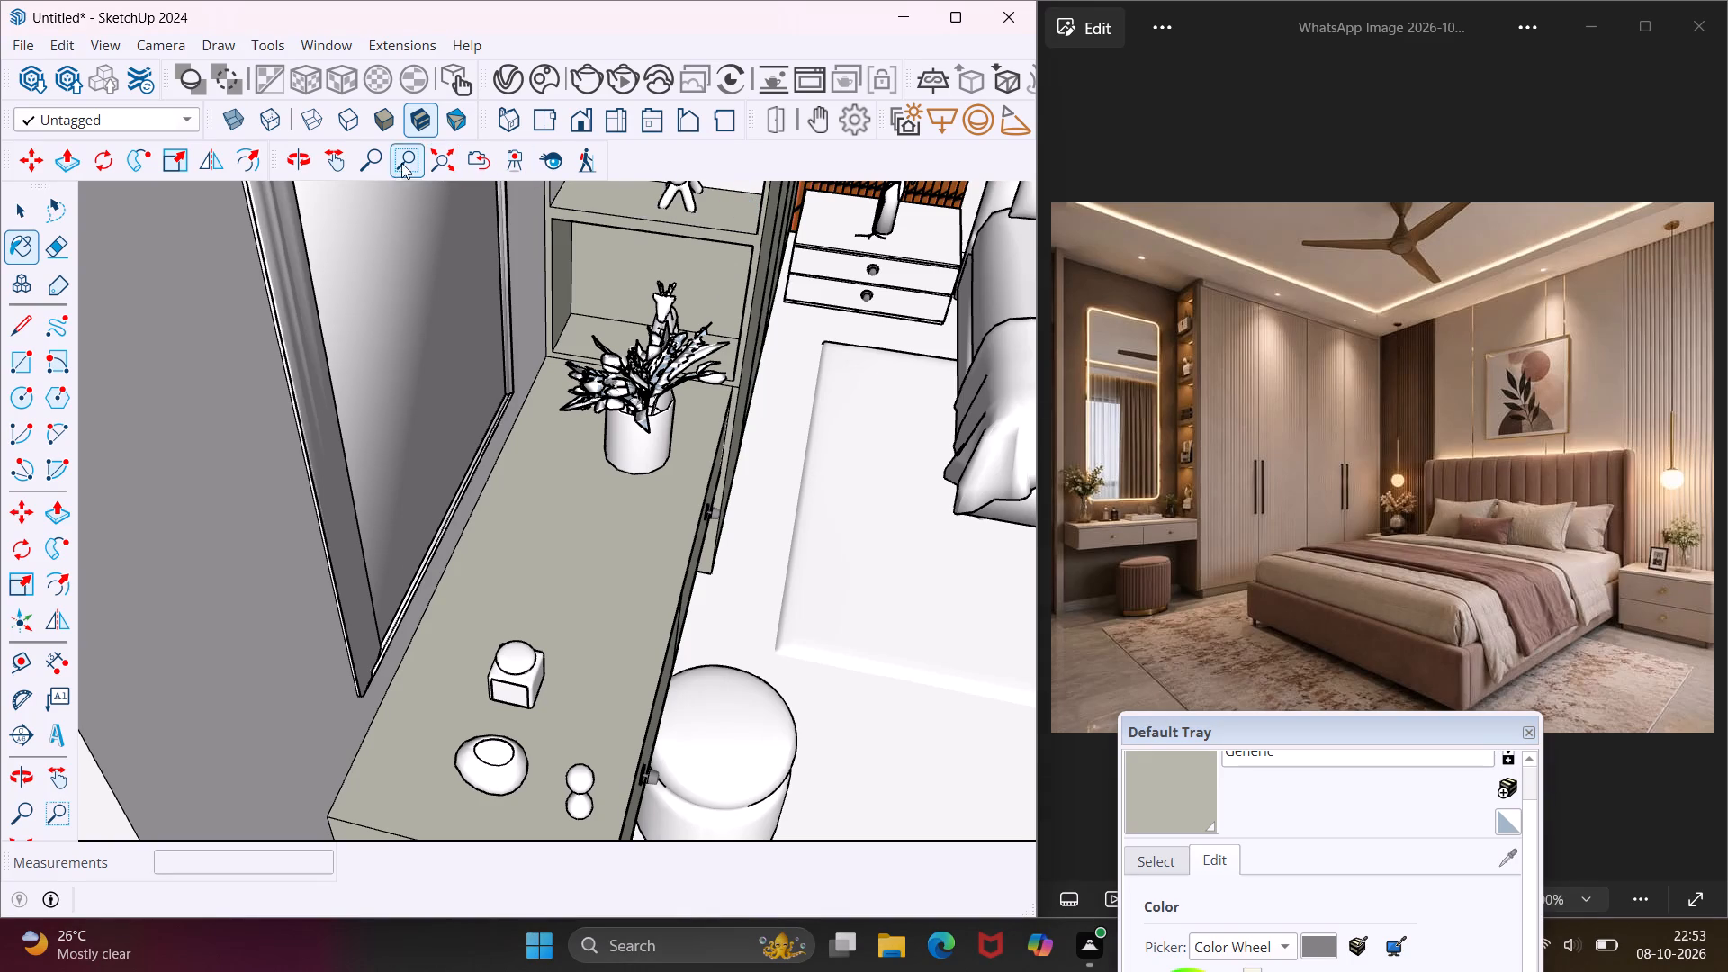
pyautogui.click(349, 160)
pyautogui.moveTo(523, 301); pyautogui.dragTo(402, 489)
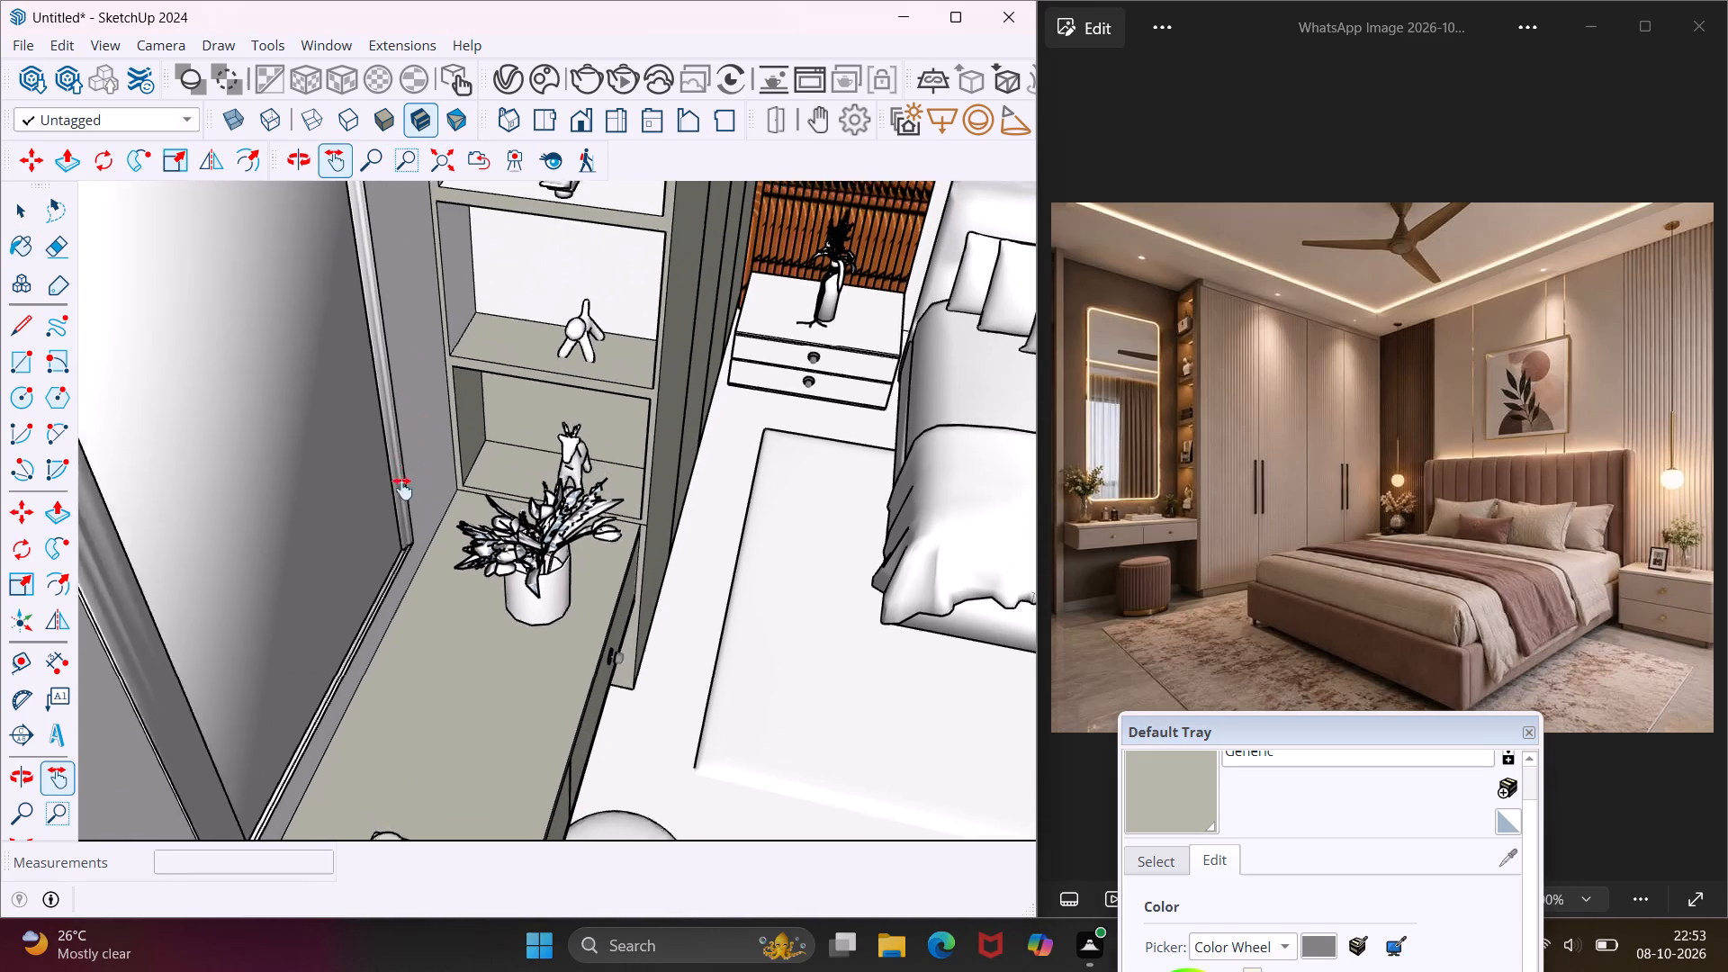
pyautogui.moveTo(402, 489); pyautogui.dragTo(382, 570)
pyautogui.moveTo(481, 463); pyautogui.dragTo(446, 553)
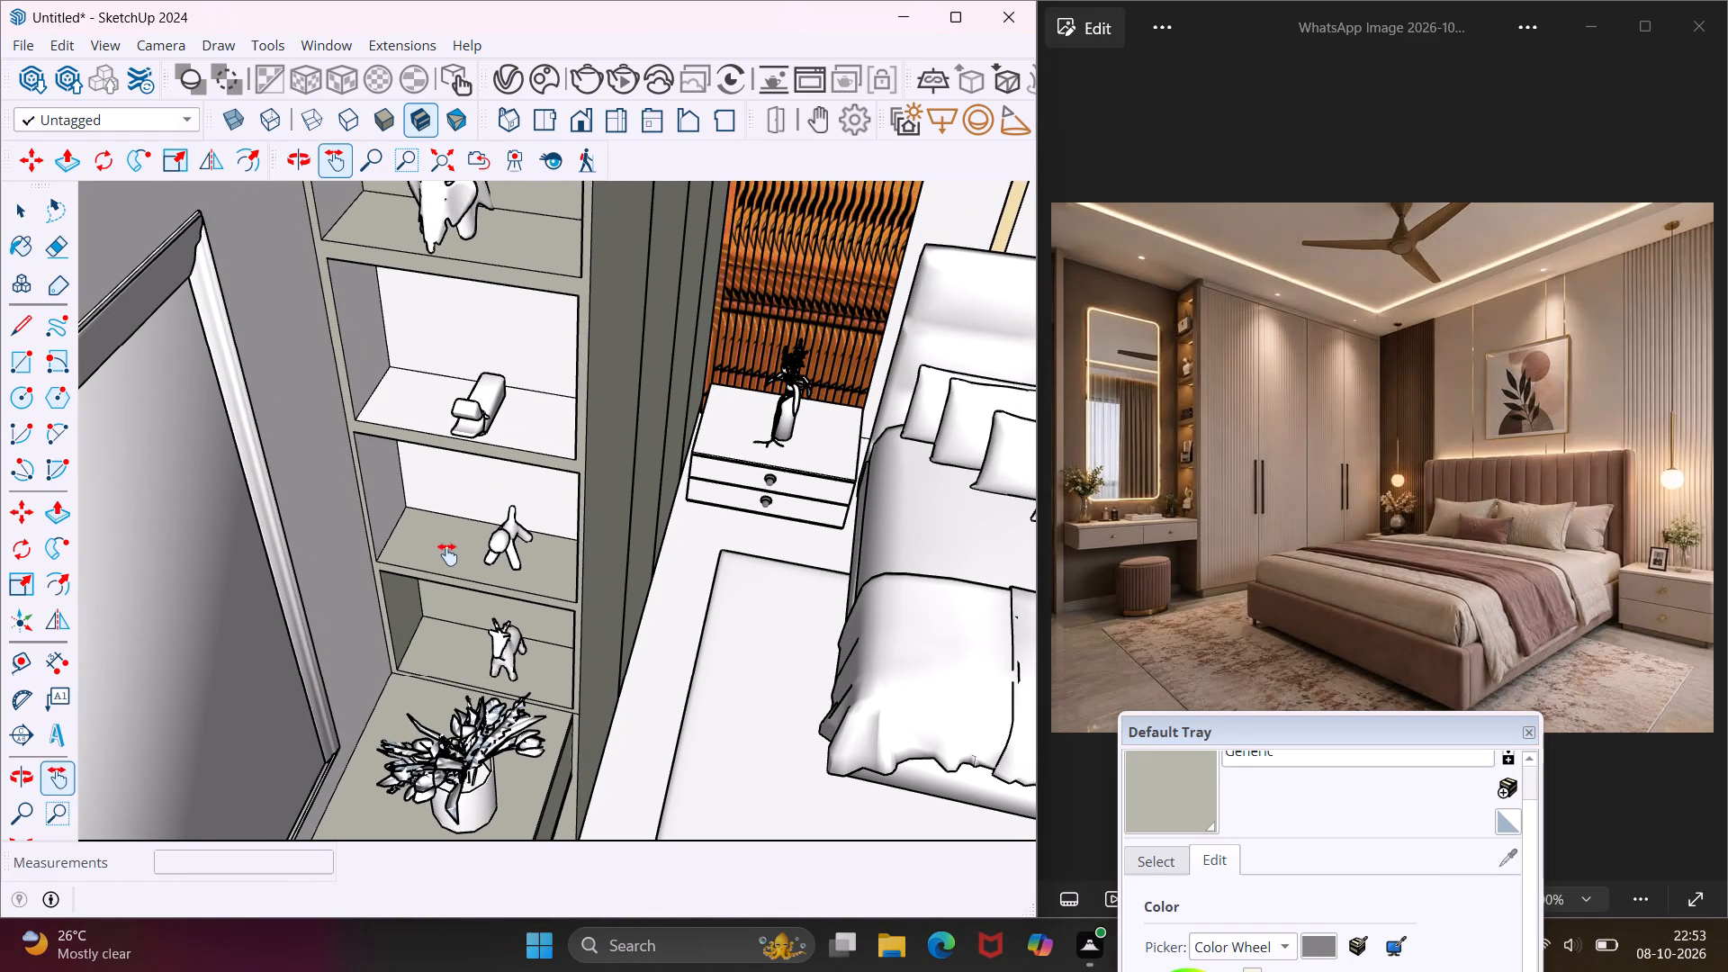
pyautogui.moveTo(1156, 800); pyautogui.dragTo(1147, 798)
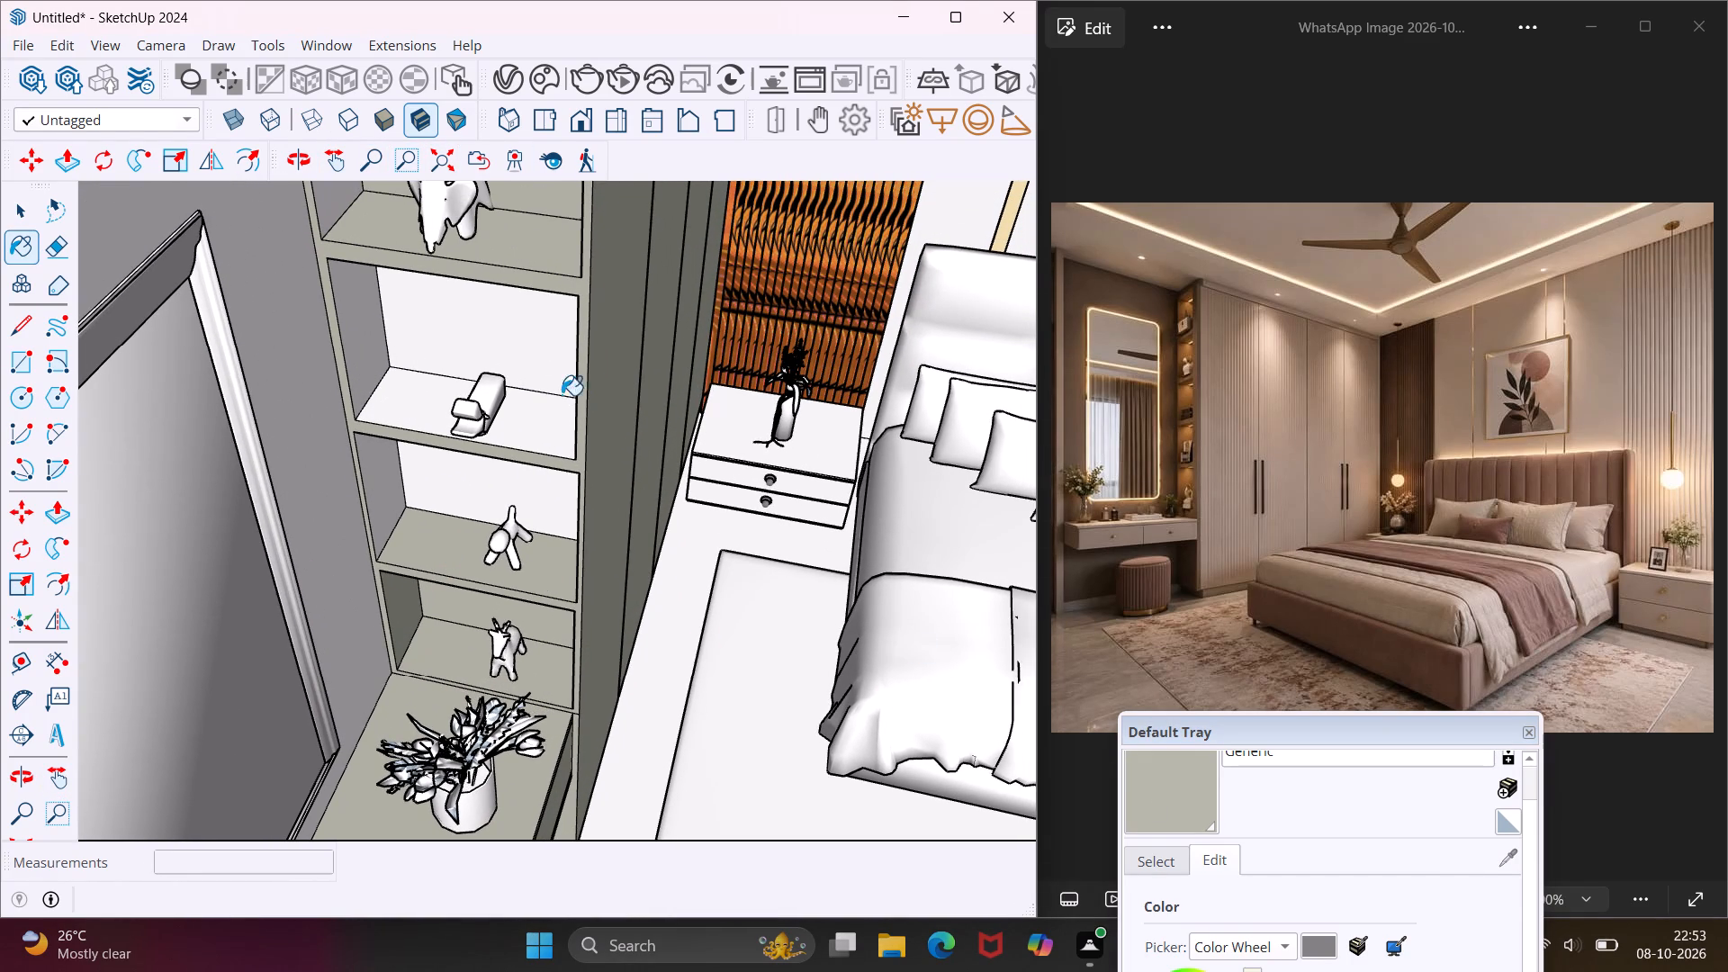
pyautogui.click(518, 417)
pyautogui.click(532, 346)
pyautogui.click(492, 503)
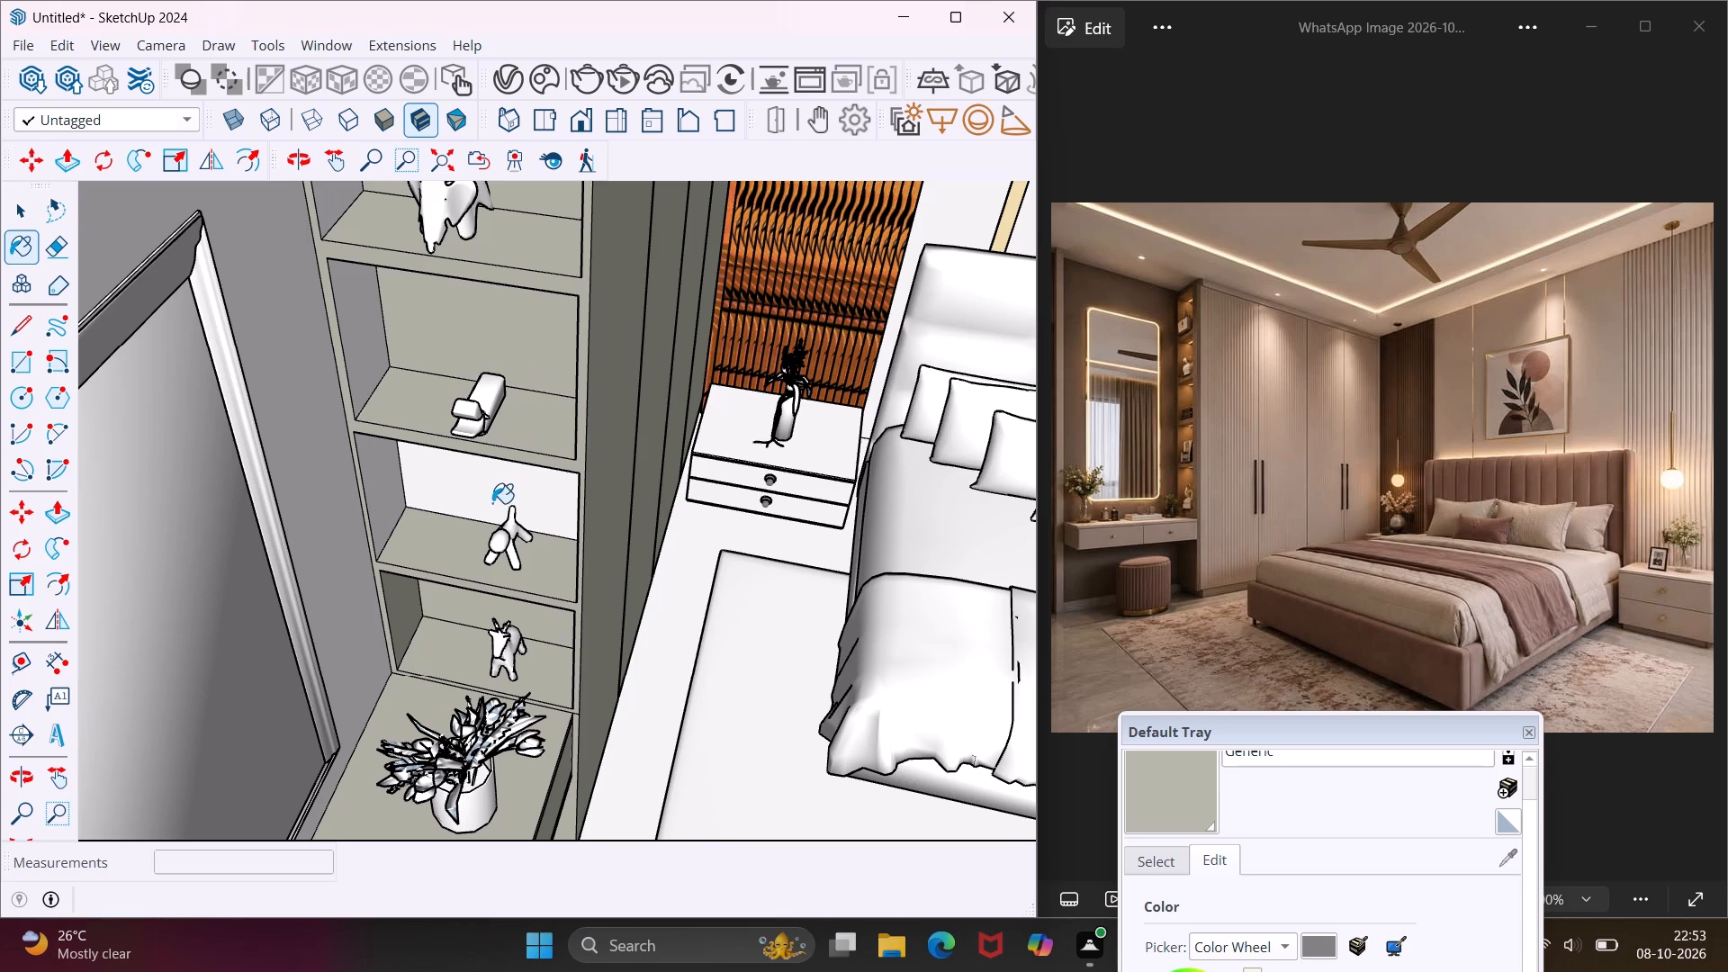
# Paint the mirror-side inner faces of the shelf unit's upper three compartments with the Generic material.
pyautogui.click(355, 327)
pyautogui.click(388, 463)
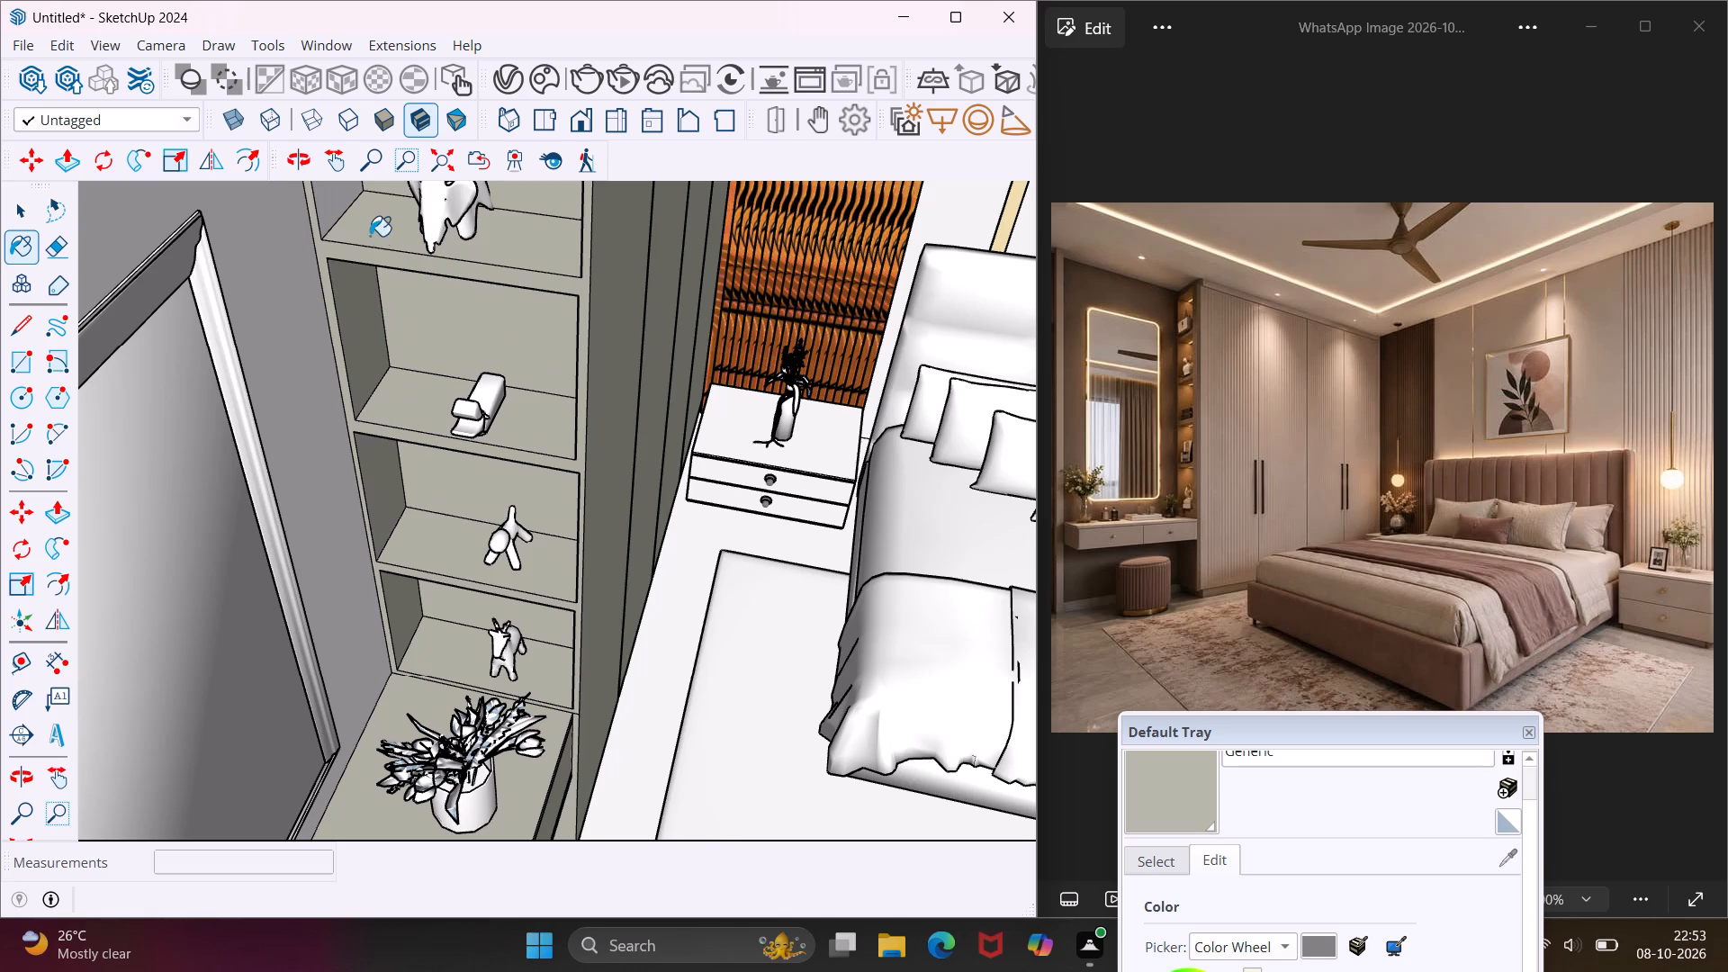
pyautogui.click(344, 205)
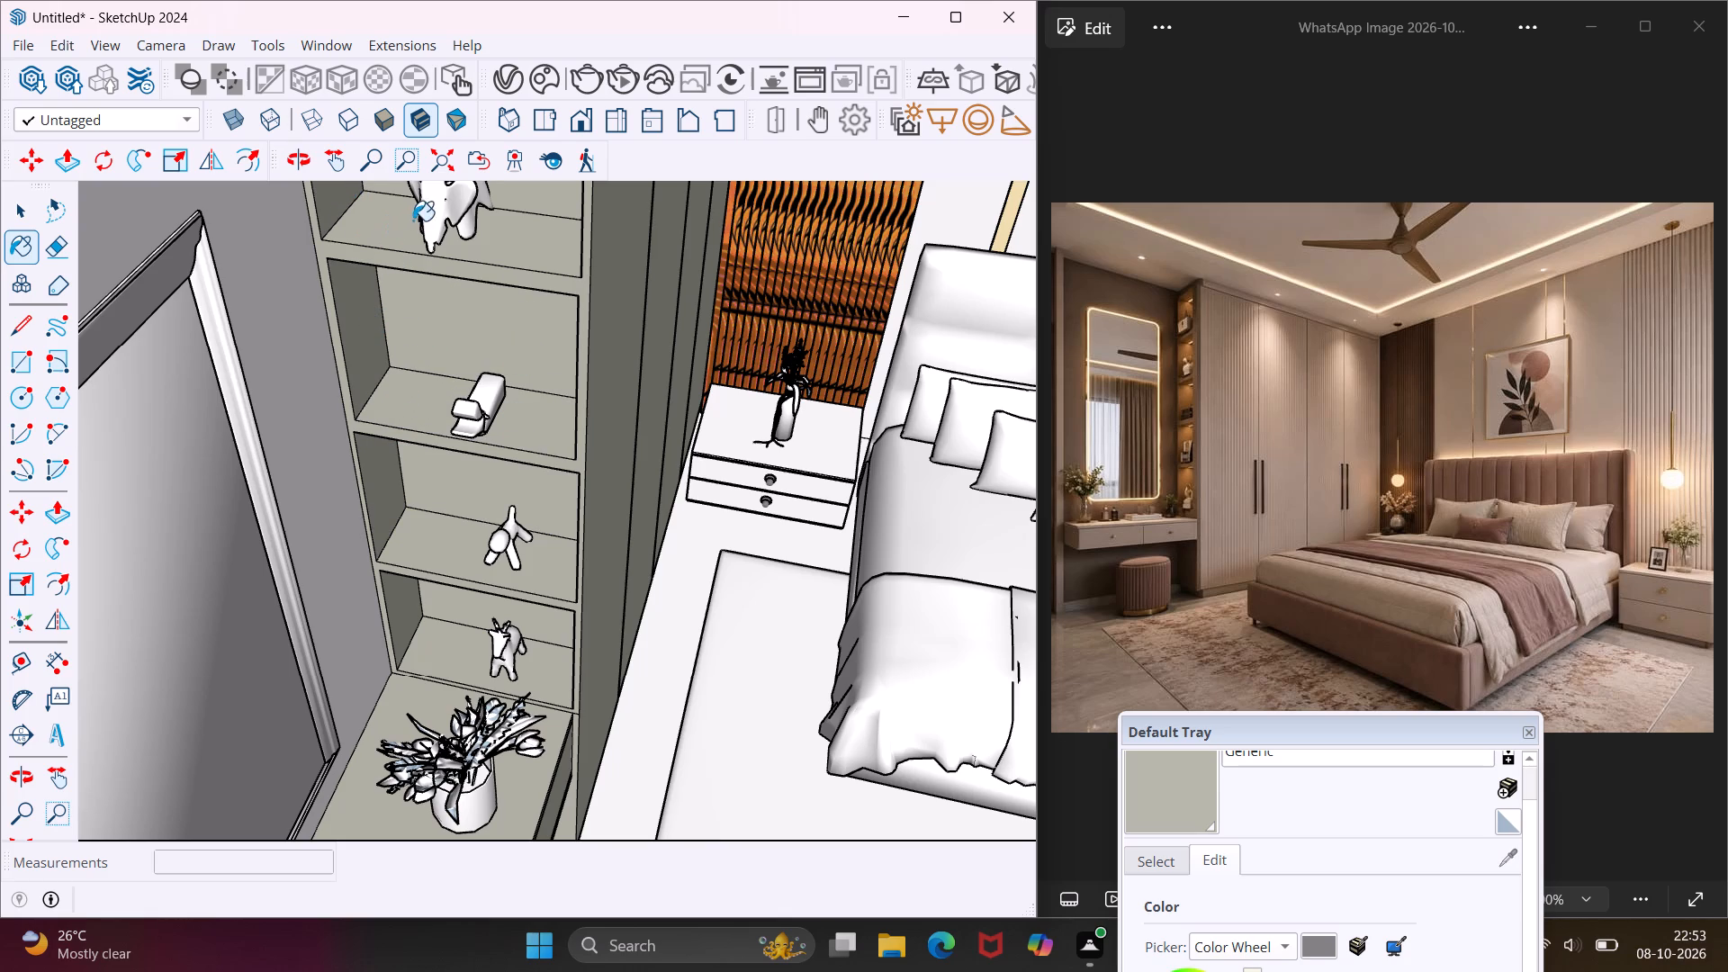
# Paint the ceilings inside the shelf unit's upper three compartments with the Generic material.
pyautogui.click(342, 167)
pyautogui.moveTo(404, 223); pyautogui.dragTo(403, 273)
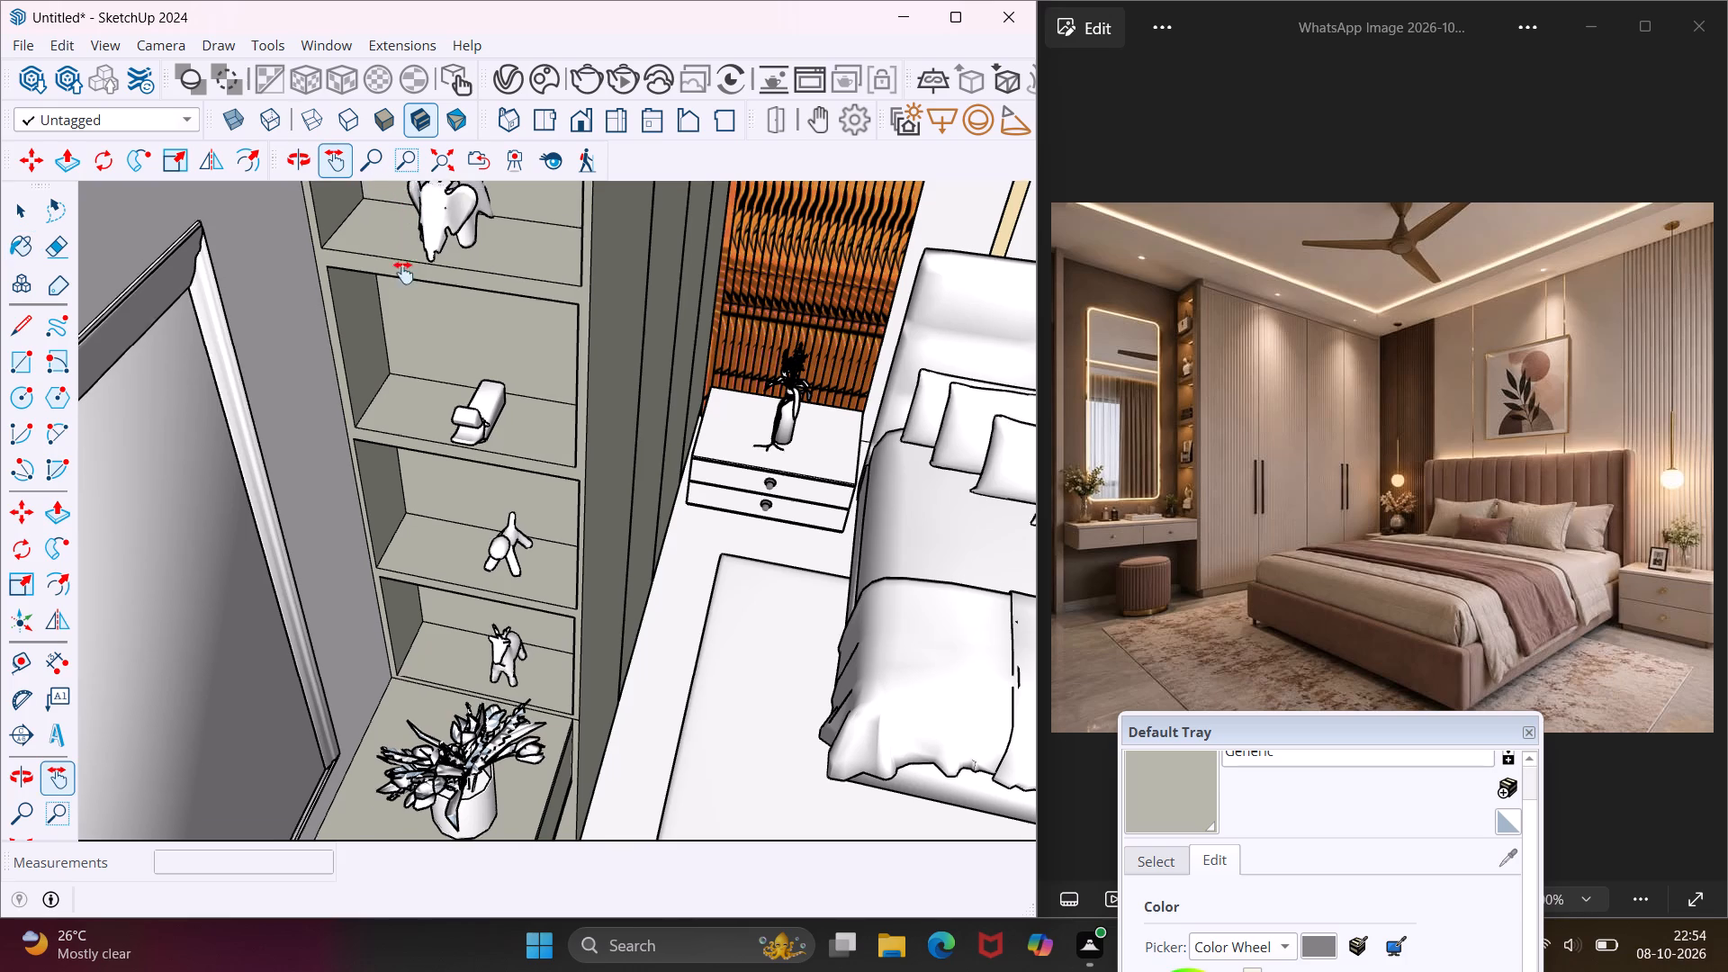
pyautogui.moveTo(403, 273); pyautogui.dragTo(432, 480)
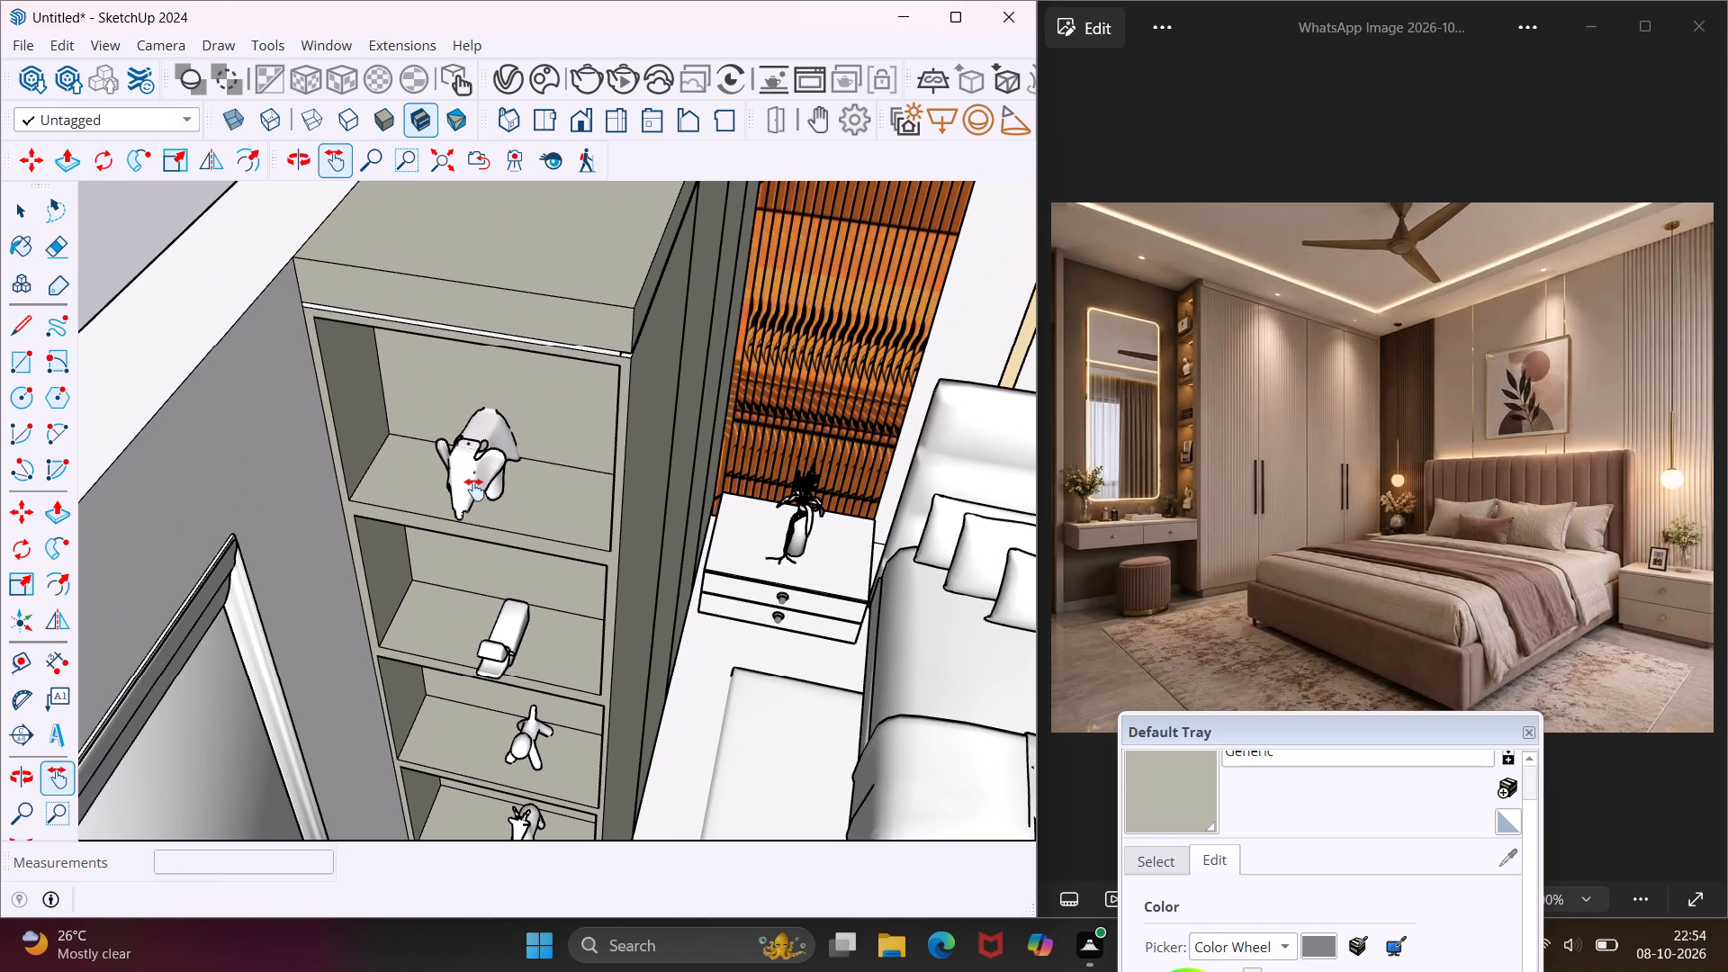
pyautogui.moveTo(474, 490); pyautogui.dragTo(531, 229, button='middle')
pyautogui.moveTo(467, 464); pyautogui.dragTo(483, 394, button='middle')
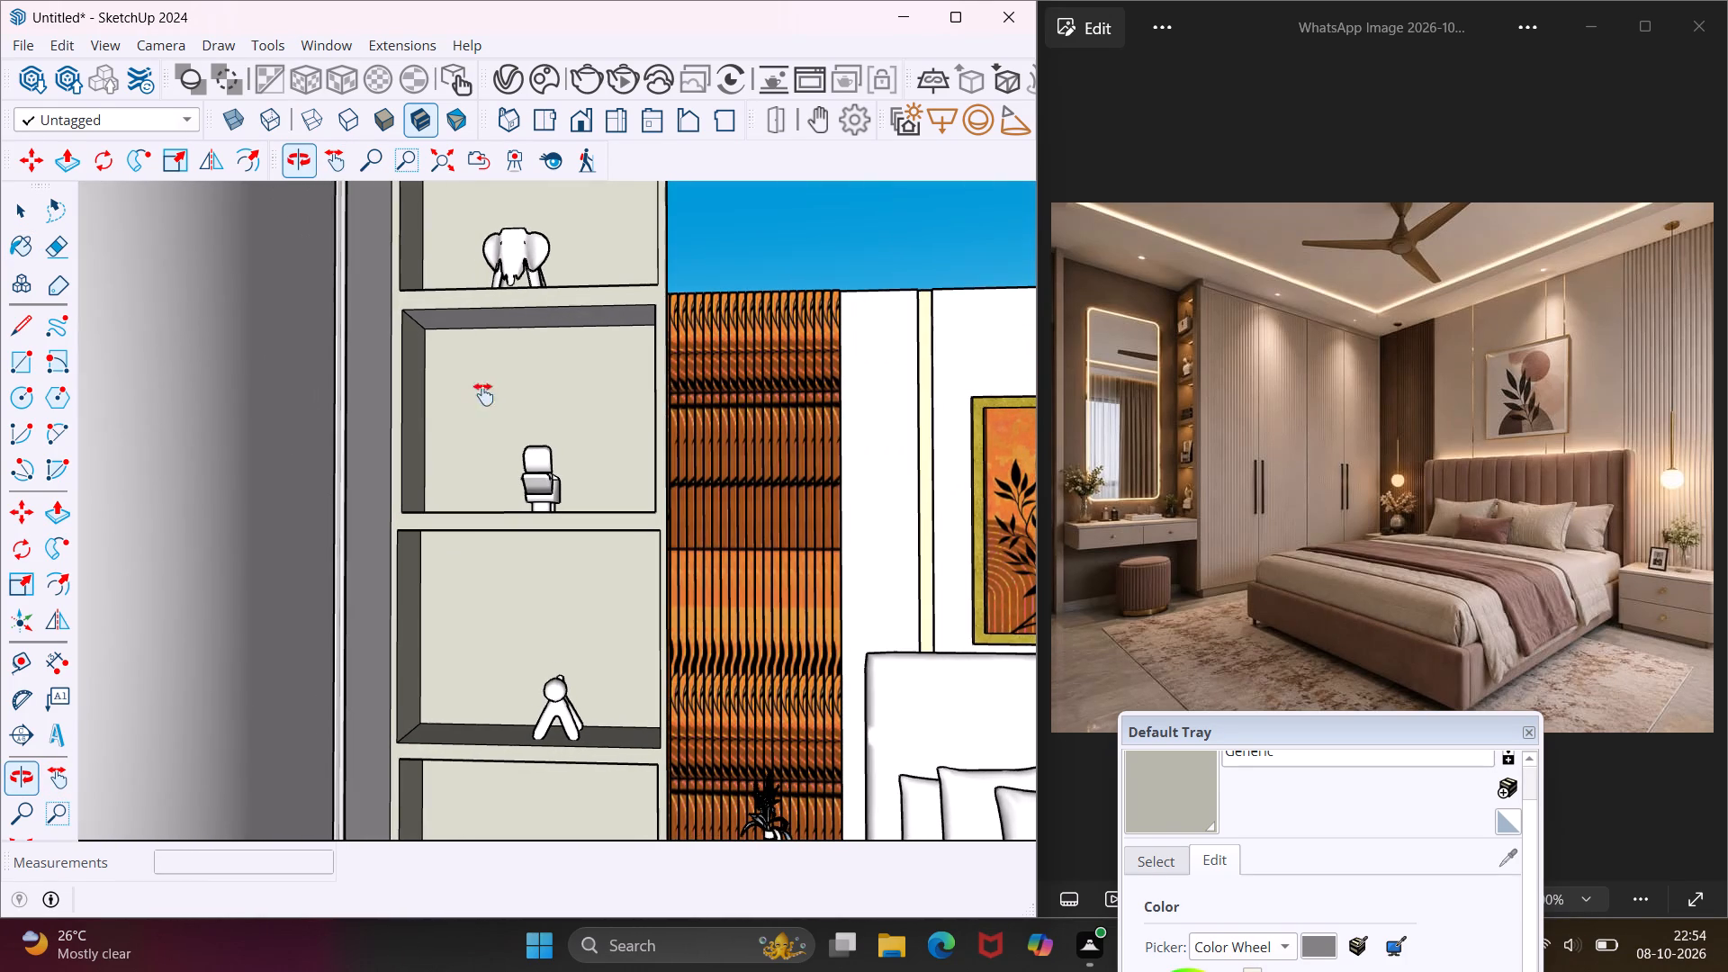
pyautogui.moveTo(463, 446); pyautogui.dragTo(416, 628)
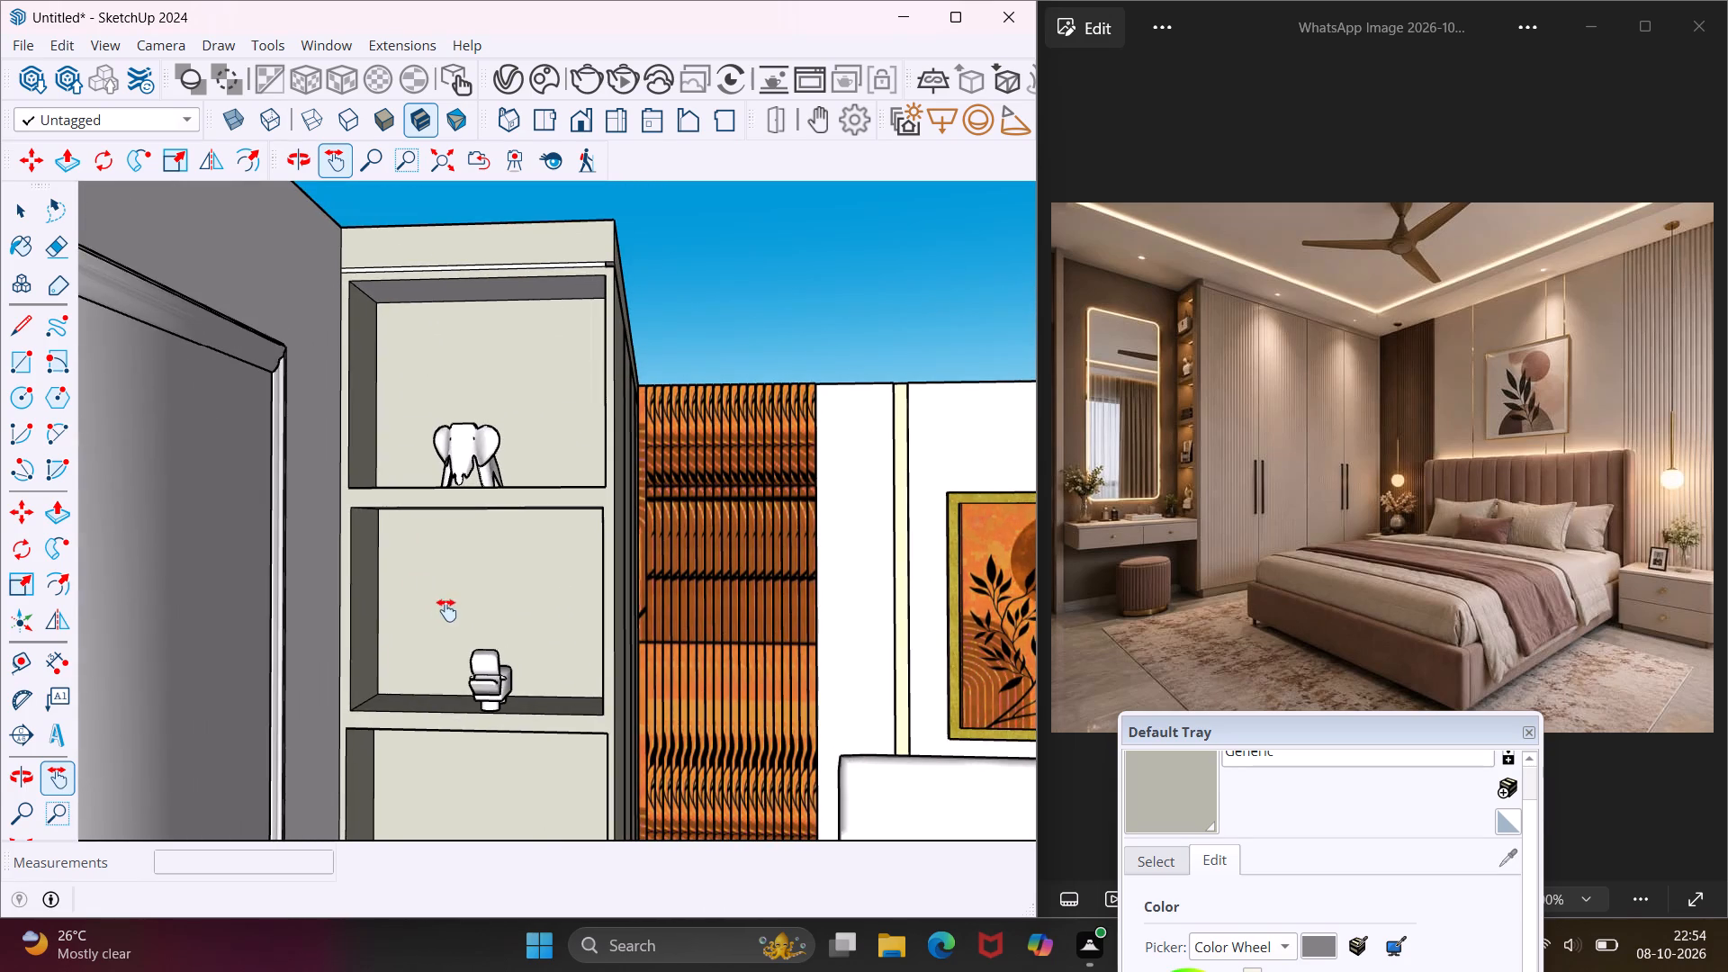
pyautogui.moveTo(447, 609); pyautogui.dragTo(475, 540, button='middle')
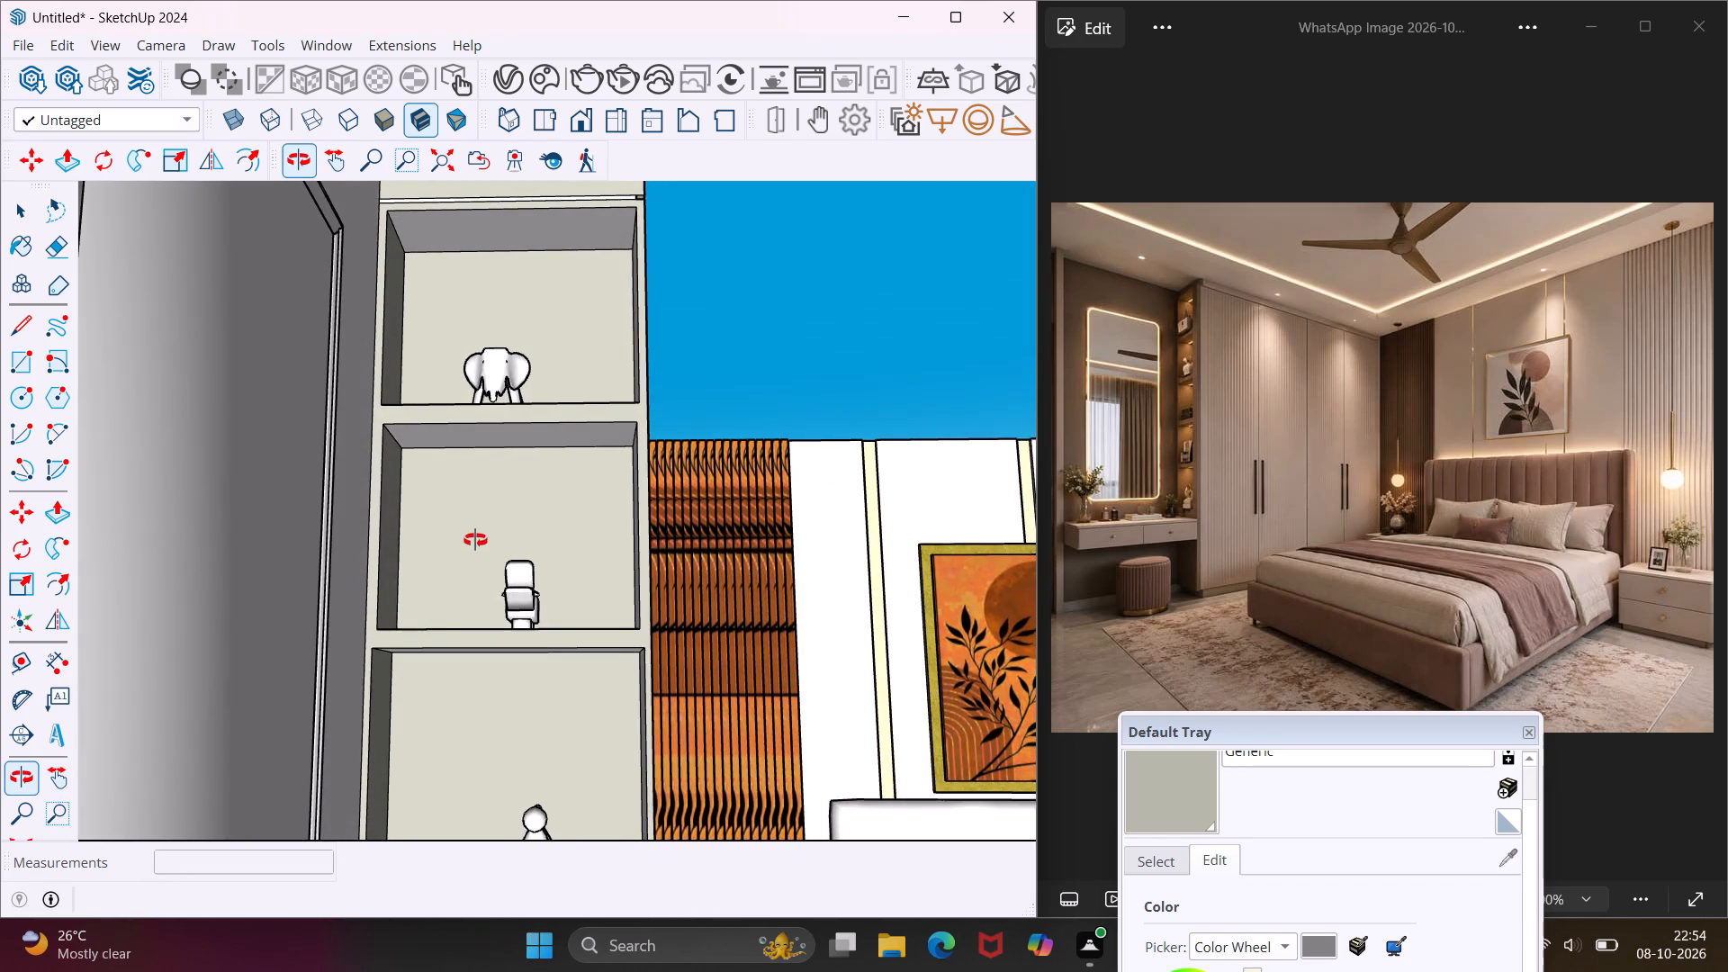
pyautogui.moveTo(475, 540); pyautogui.dragTo(481, 517, button='middle')
pyautogui.moveTo(465, 517); pyautogui.dragTo(407, 616)
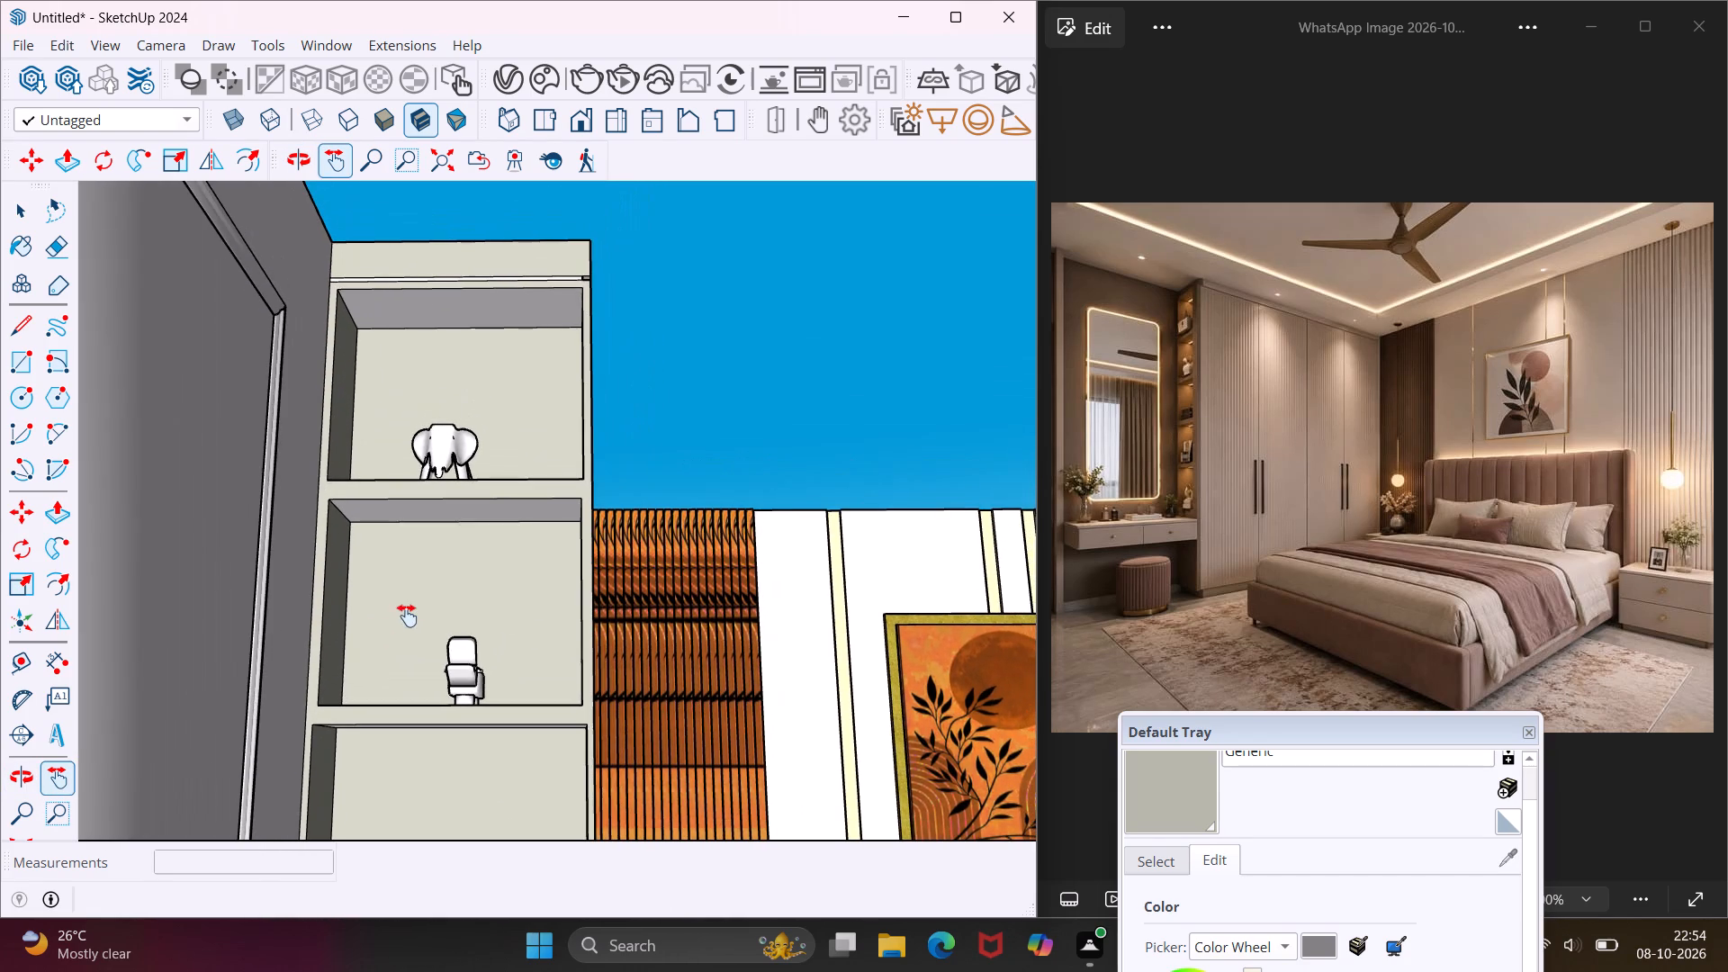
pyautogui.moveTo(407, 616); pyautogui.dragTo(414, 579, button='middle')
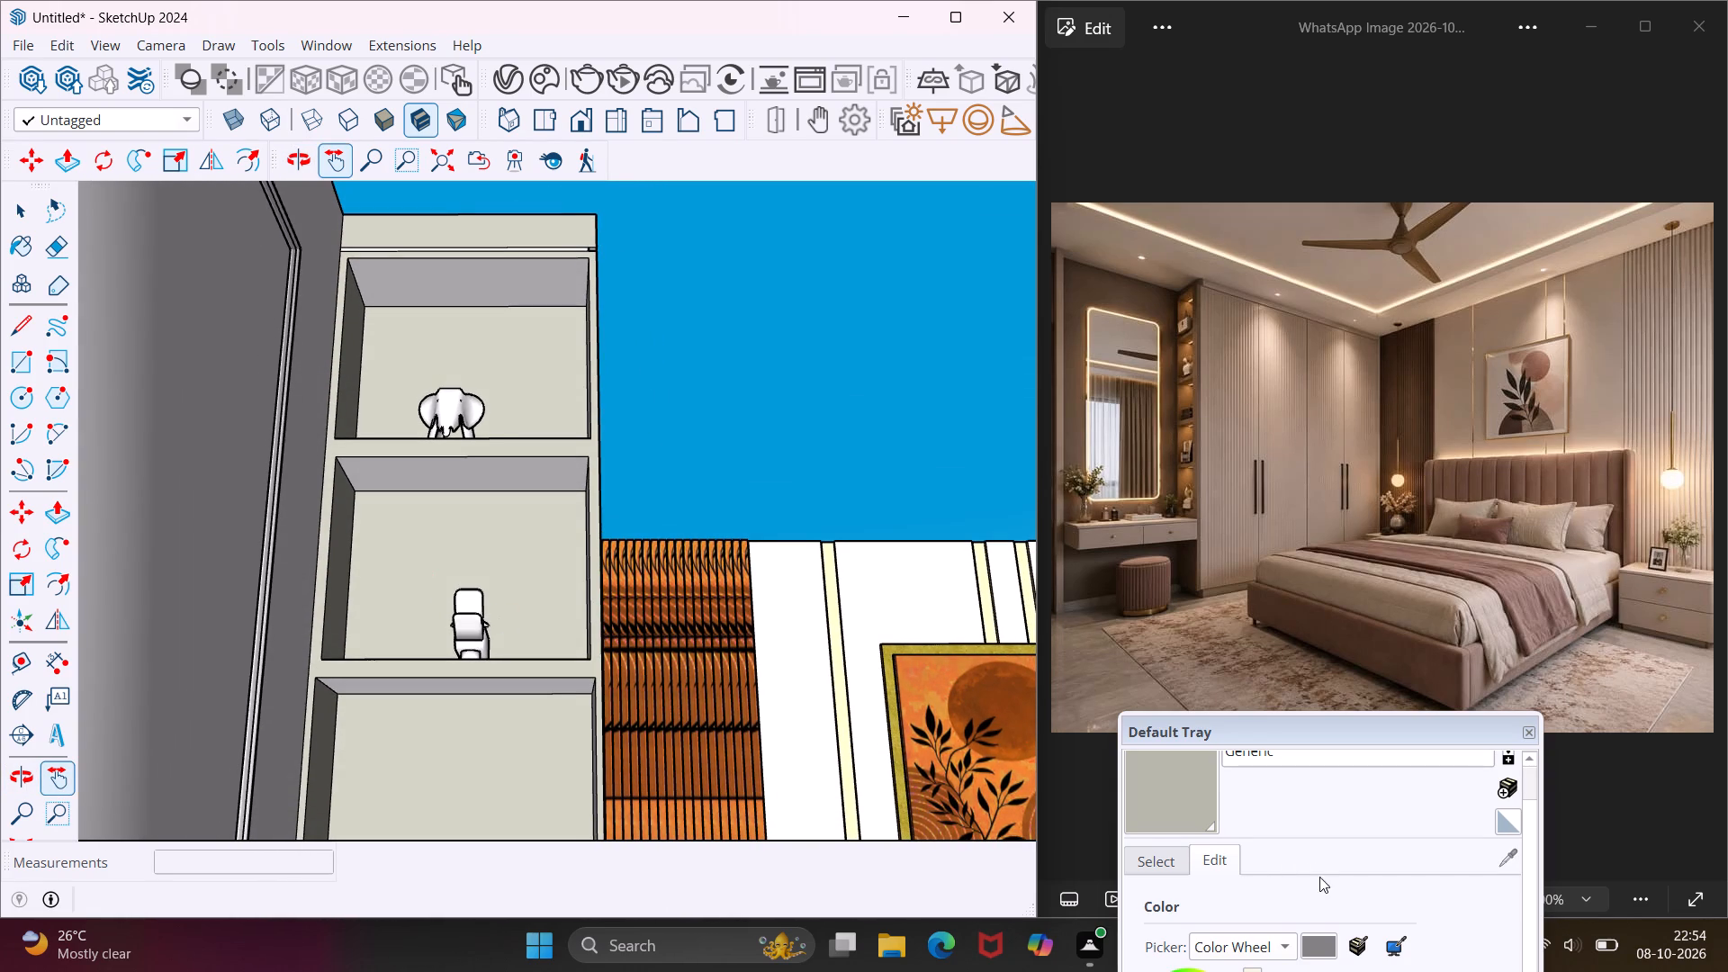
pyautogui.click(1206, 796)
pyautogui.click(566, 688)
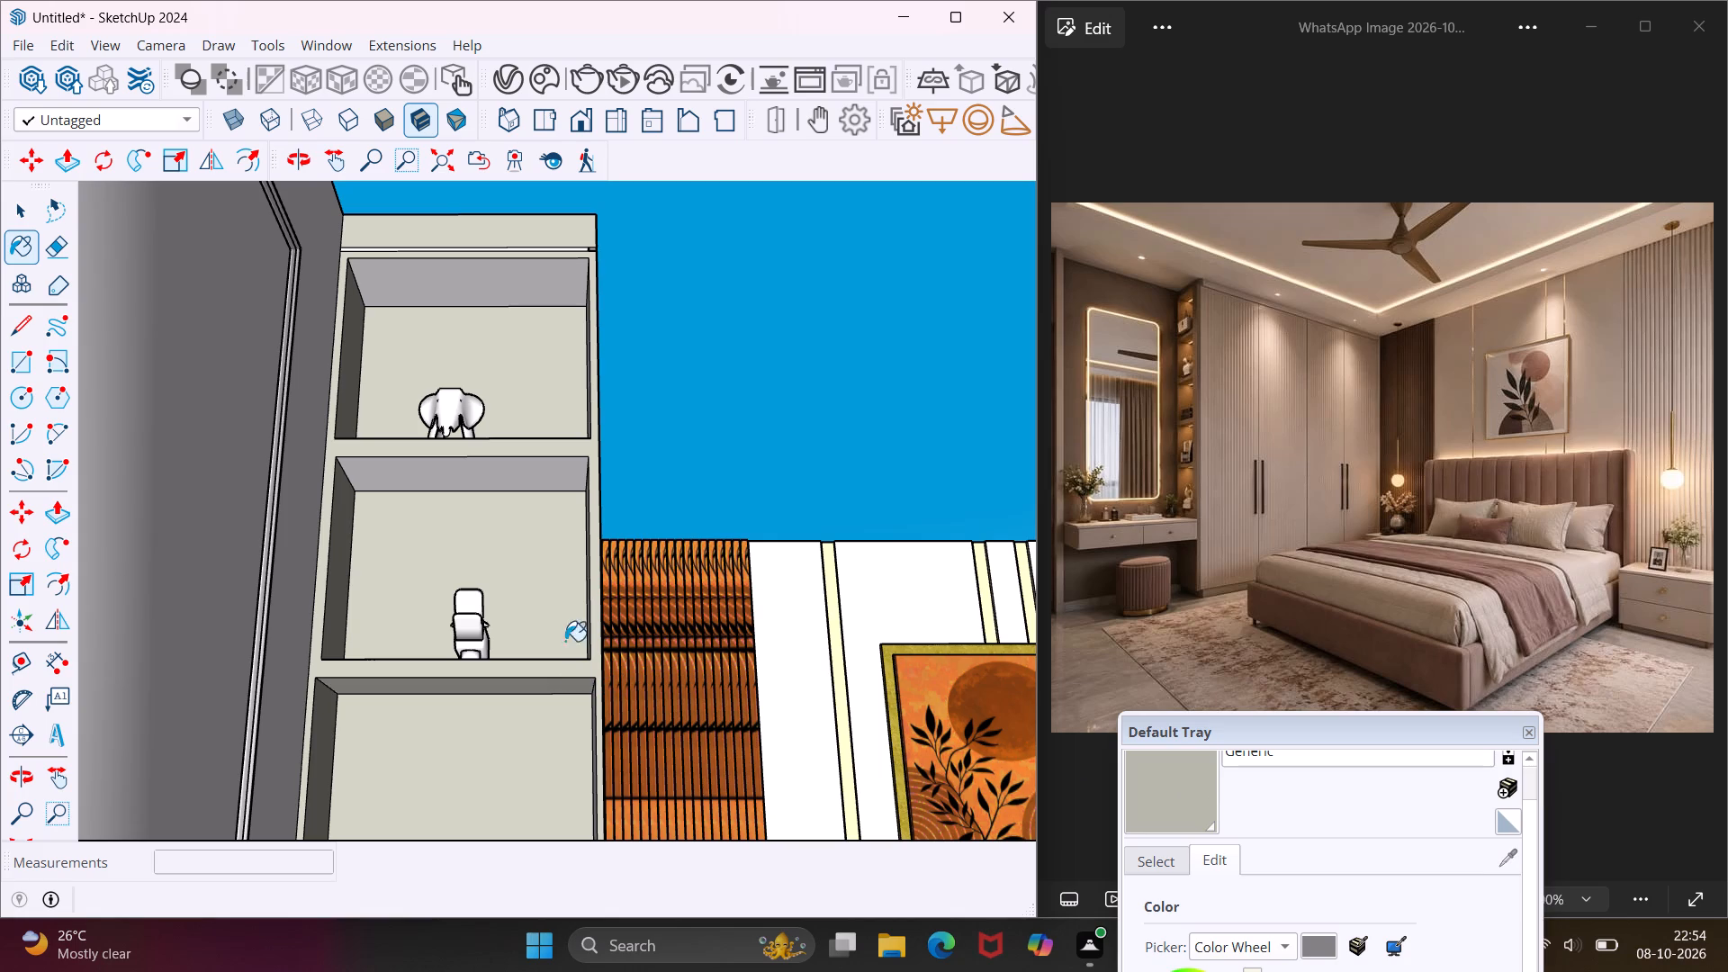
pyautogui.click(563, 463)
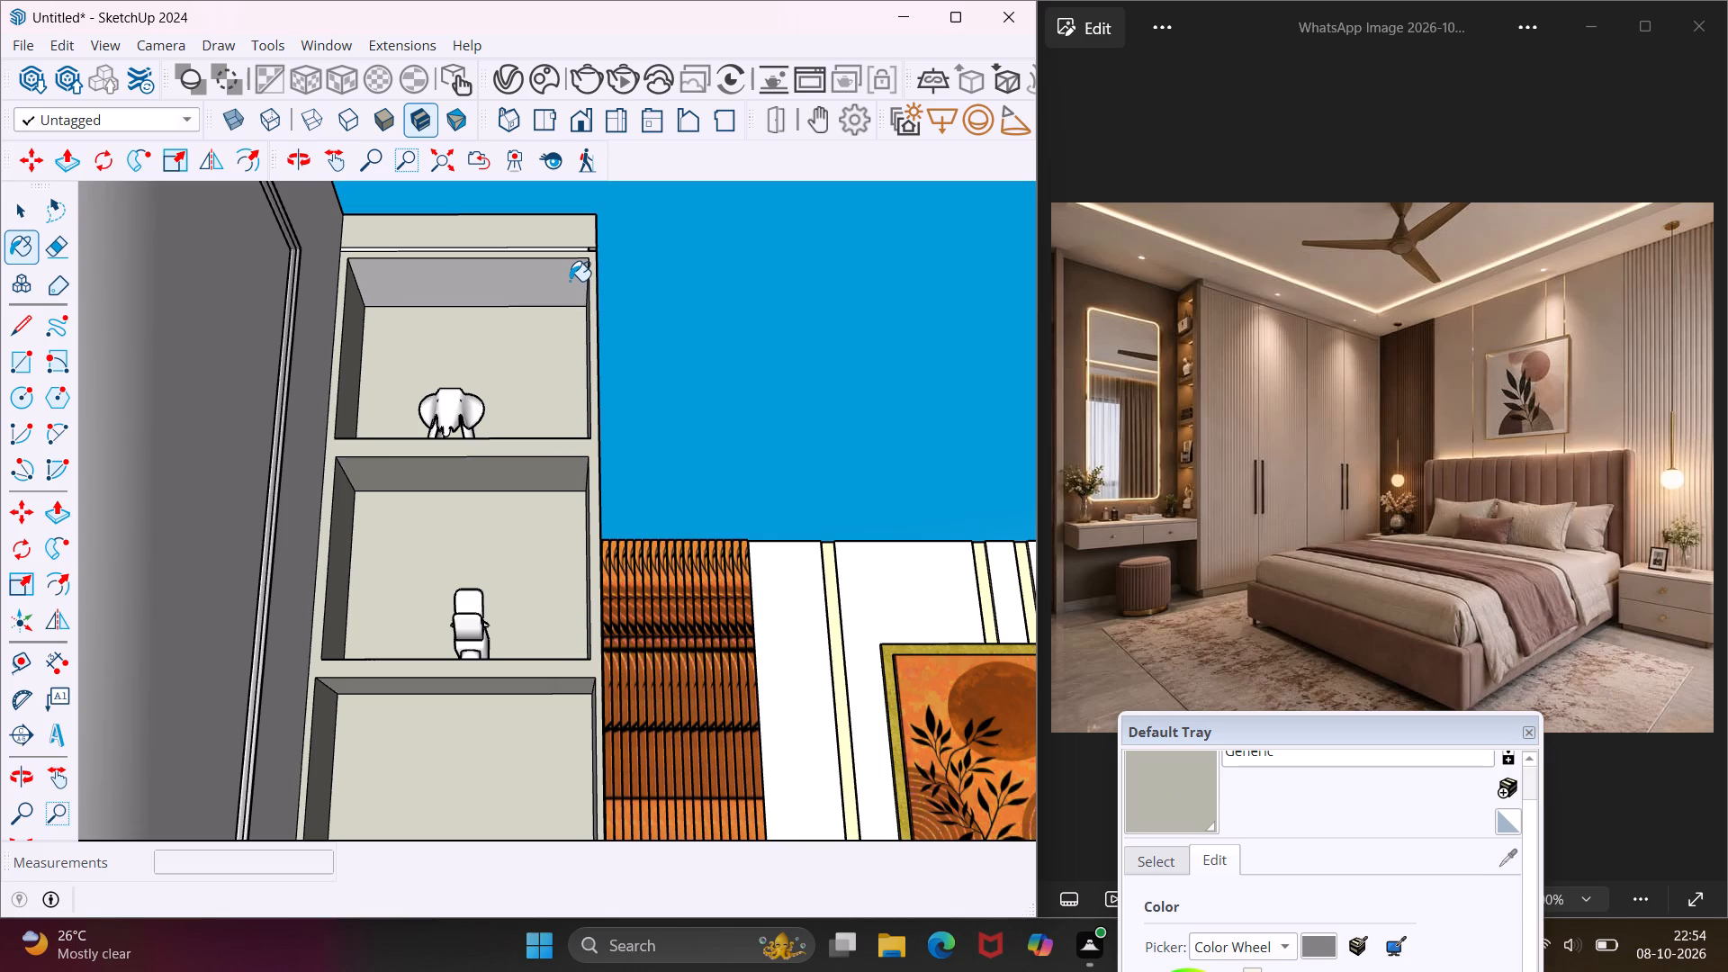
pyautogui.click(570, 281)
# Paint the wardrobe-side inner faces of the shelf unit's upper three compartments with the Generic material.
pyautogui.moveTo(570, 281); pyautogui.dragTo(610, 301, button='middle')
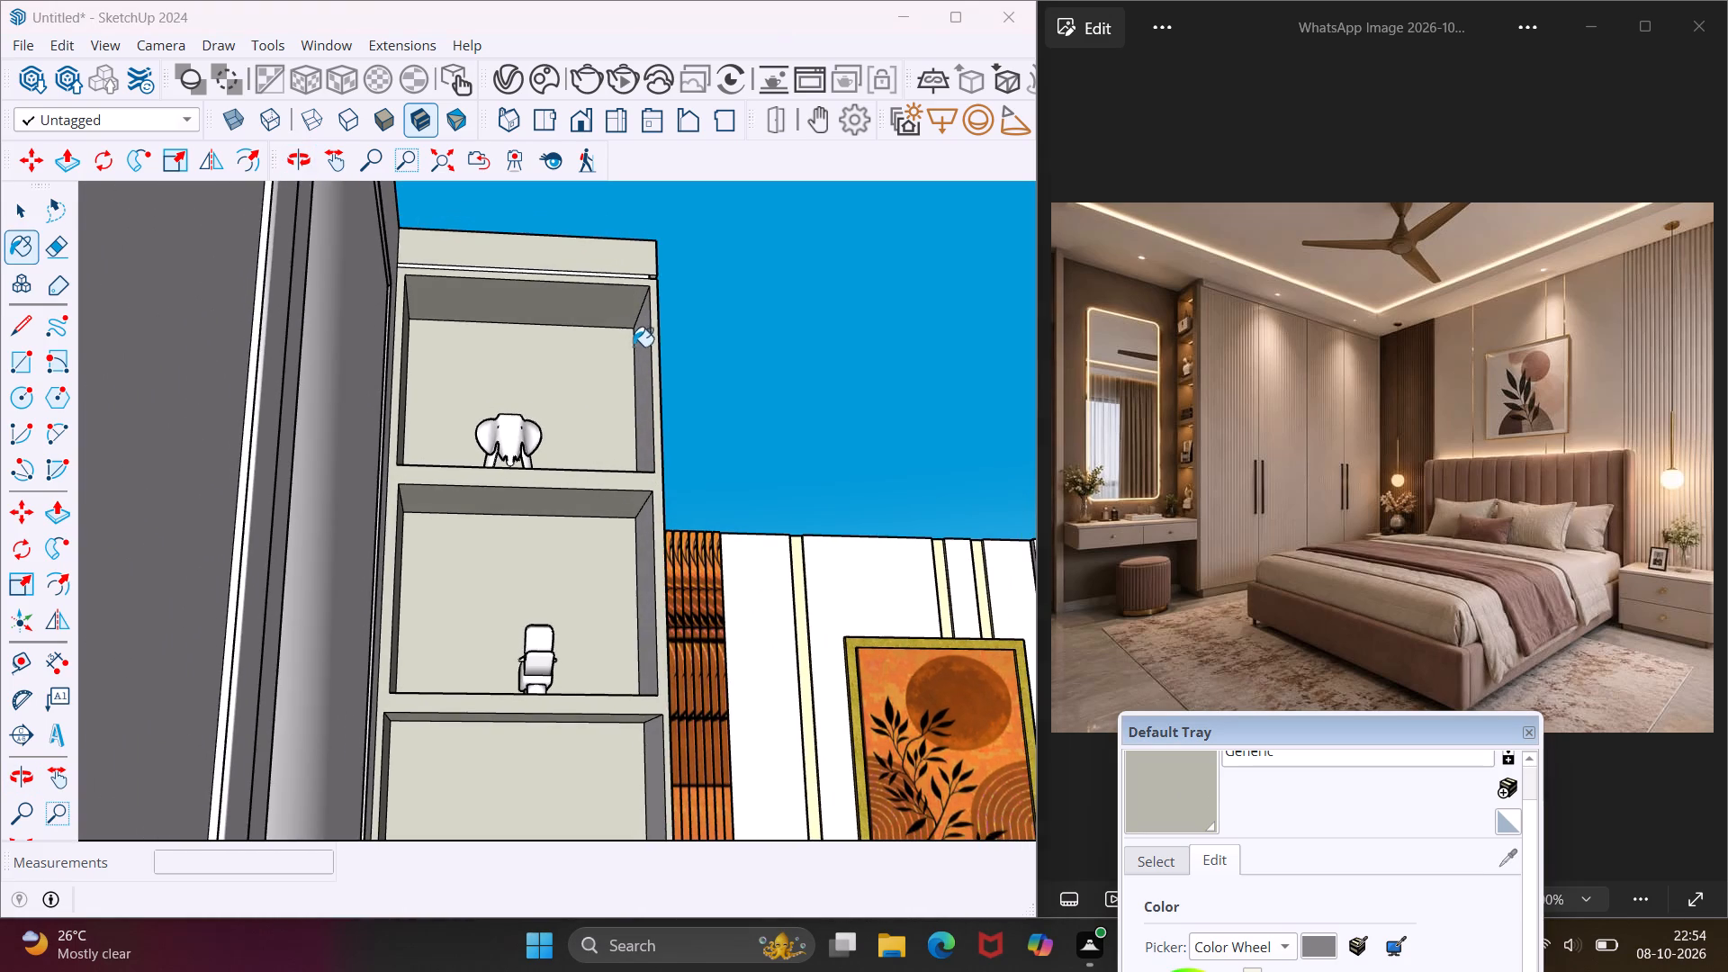
pyautogui.scroll(5, 634, 363)
pyautogui.click(652, 391)
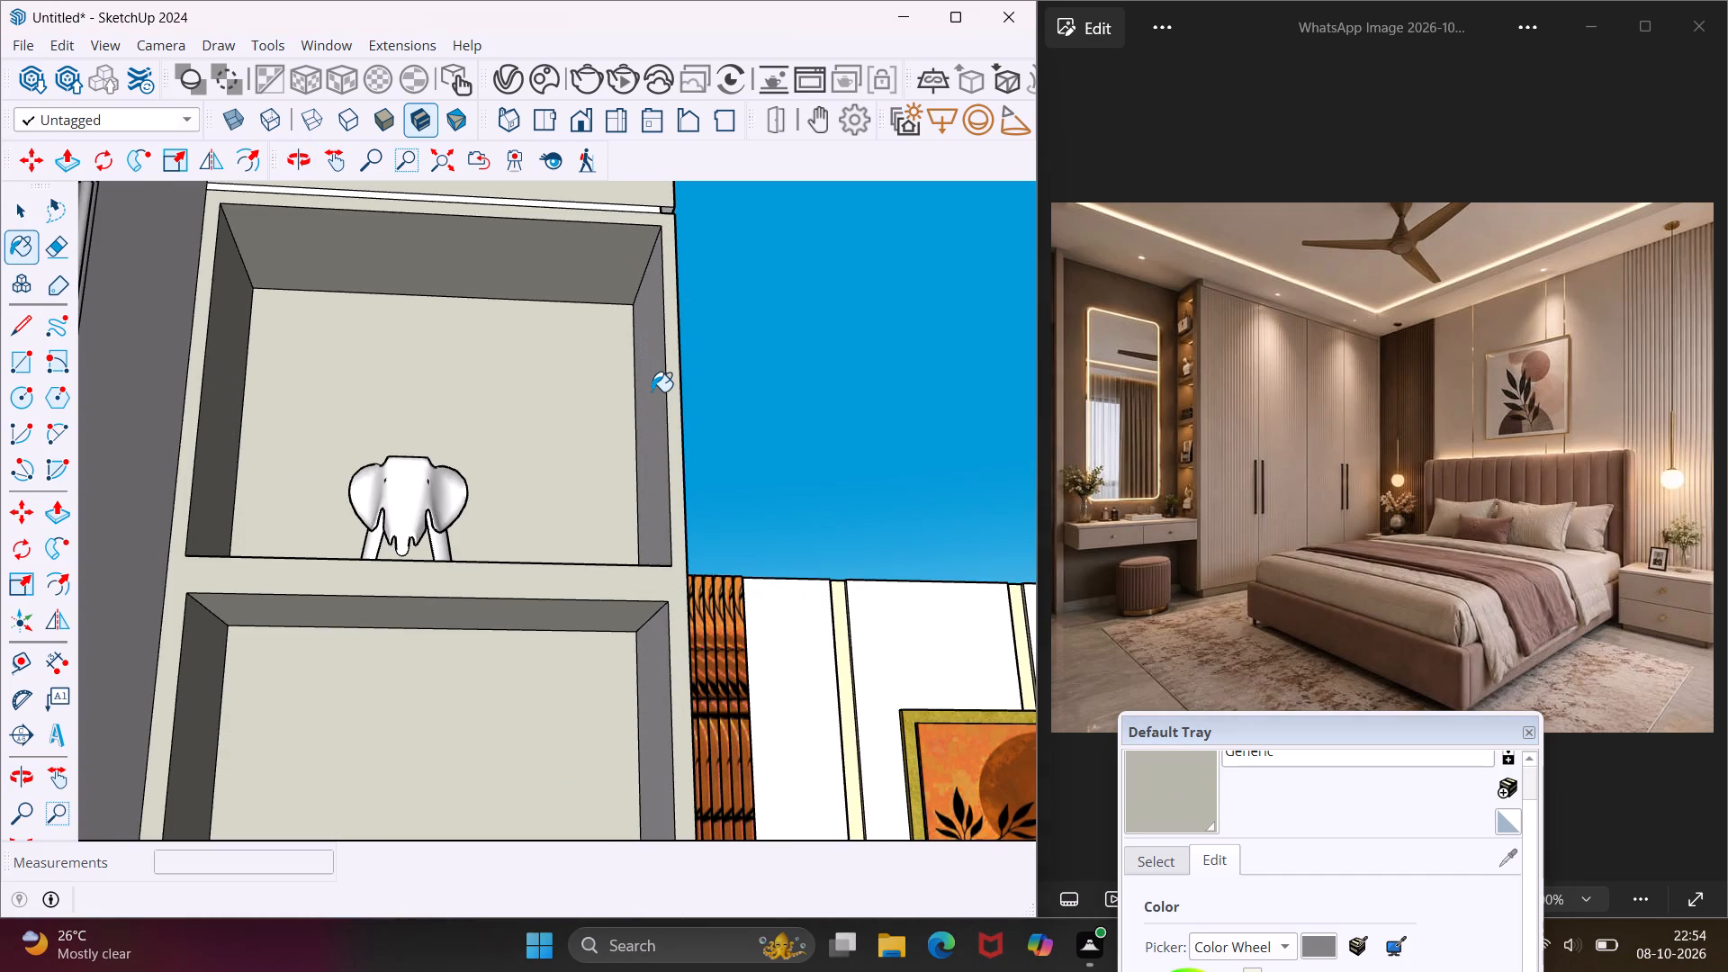
pyautogui.click(652, 688)
pyautogui.click(616, 616)
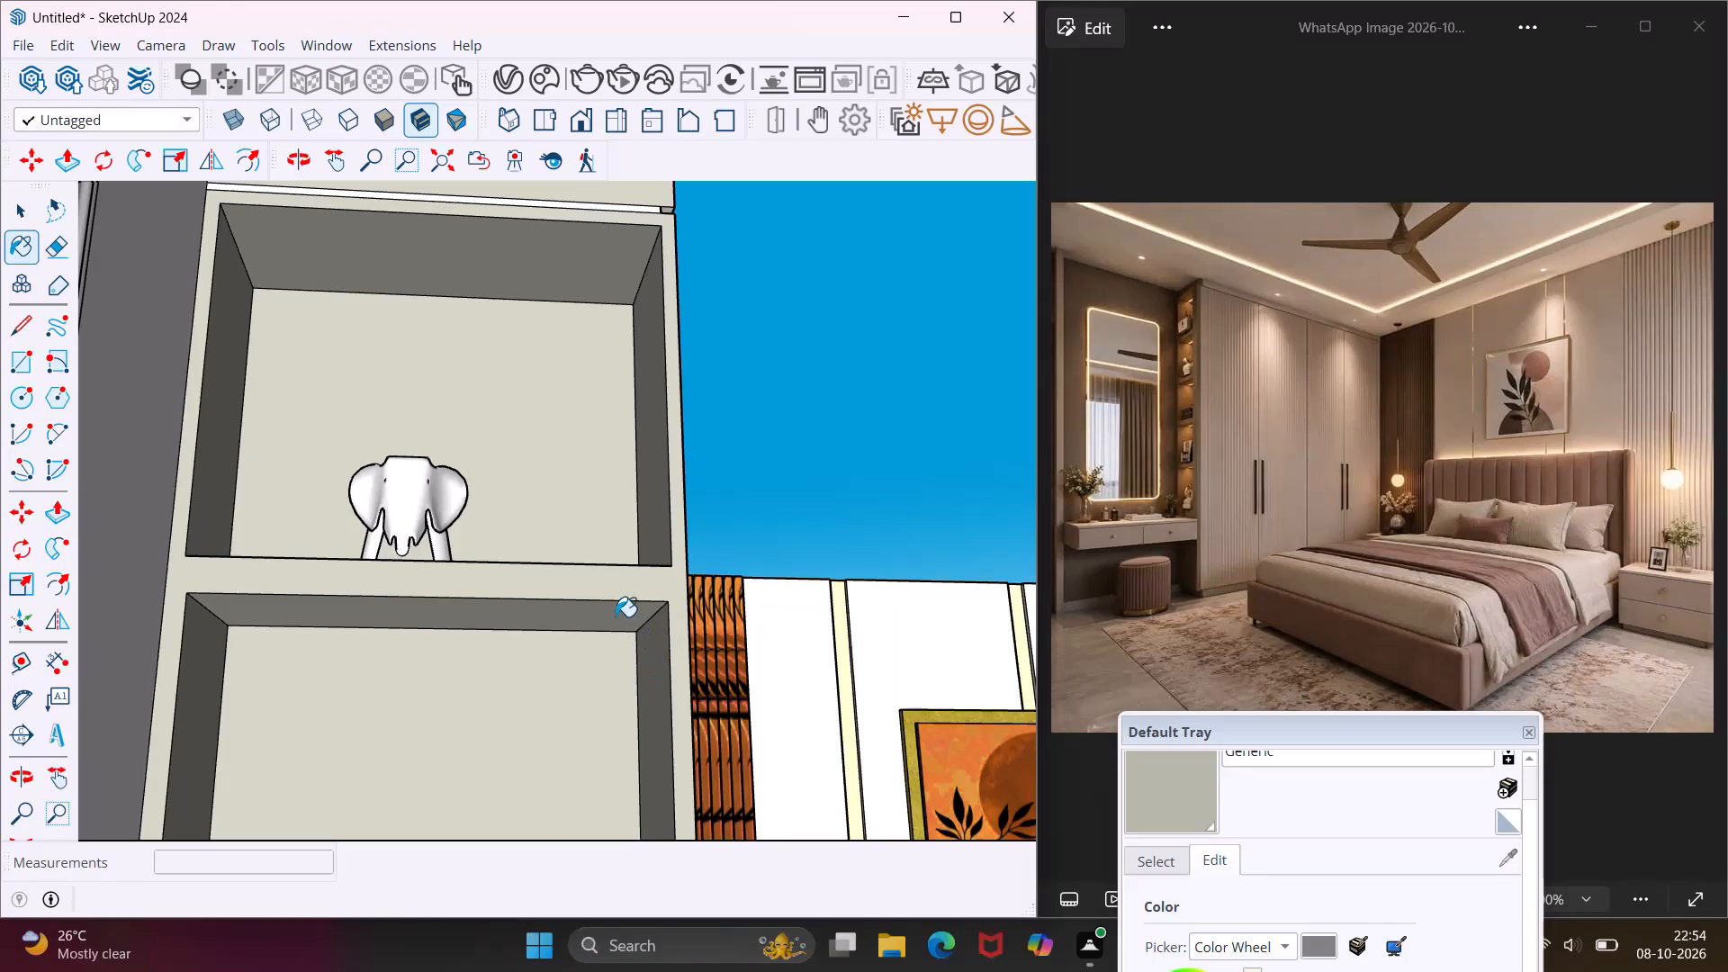
pyautogui.moveTo(618, 643); pyautogui.dragTo(568, 648, button='middle')
pyautogui.scroll(-4, 565, 644)
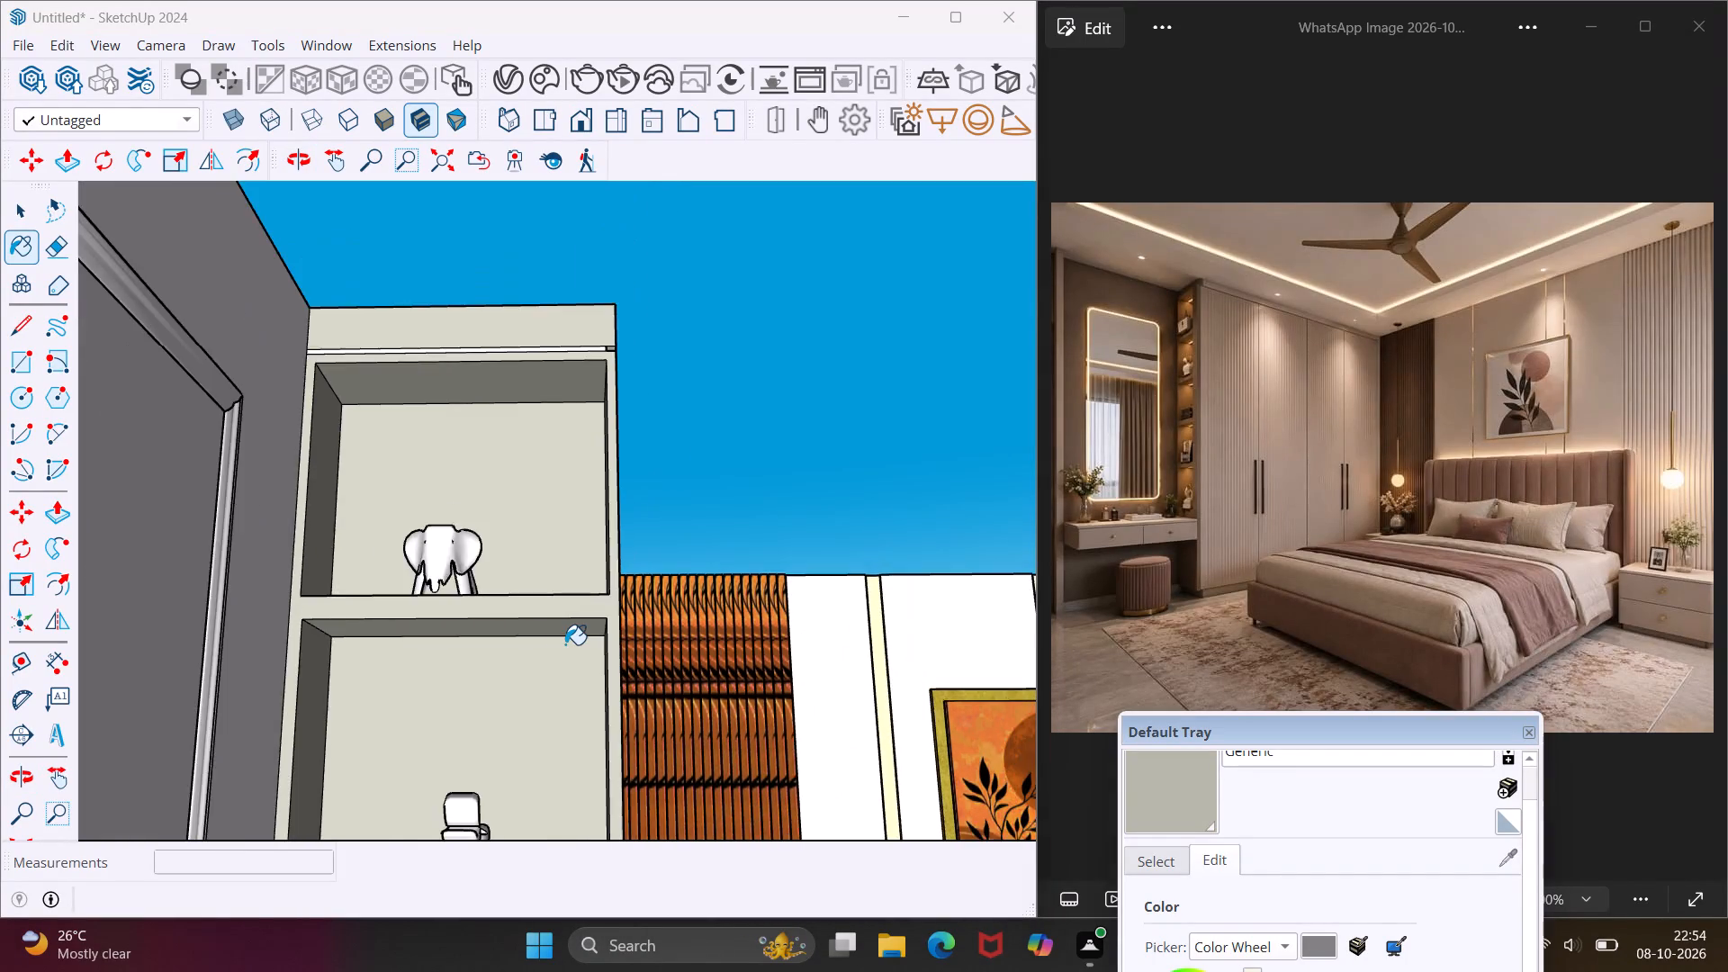
pyautogui.scroll(-8, 565, 644)
pyautogui.scroll(5, 551, 775)
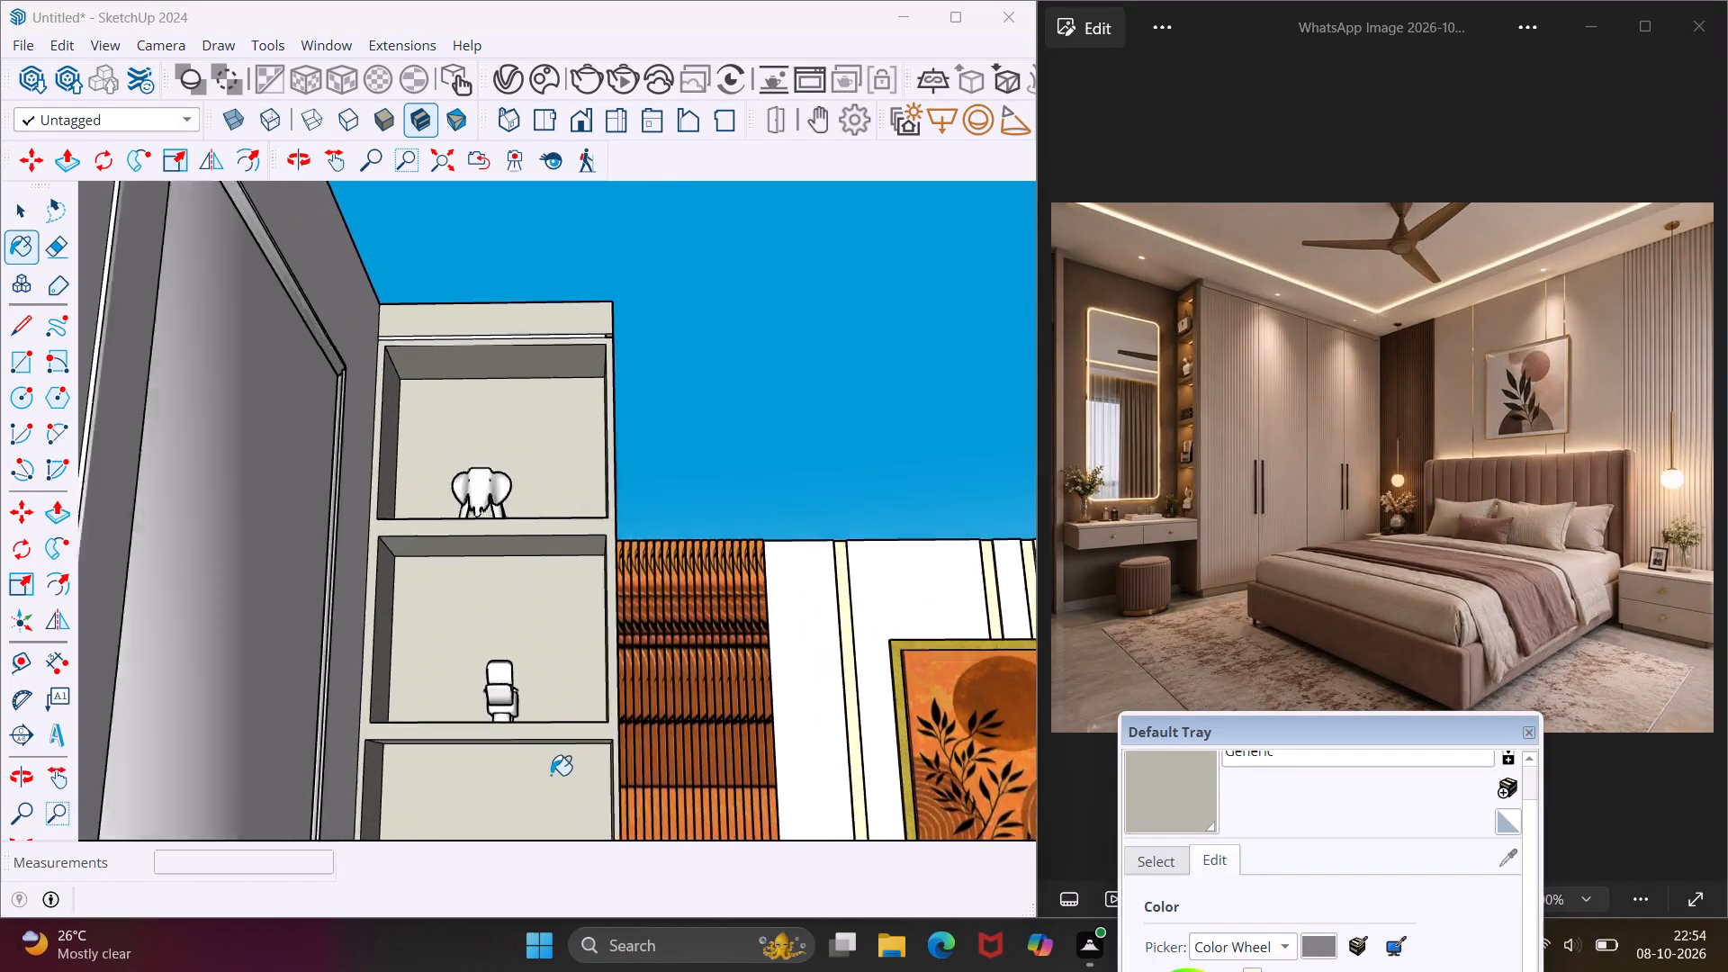
pyautogui.scroll(6, 551, 775)
pyautogui.moveTo(551, 775); pyautogui.dragTo(648, 723, button='middle')
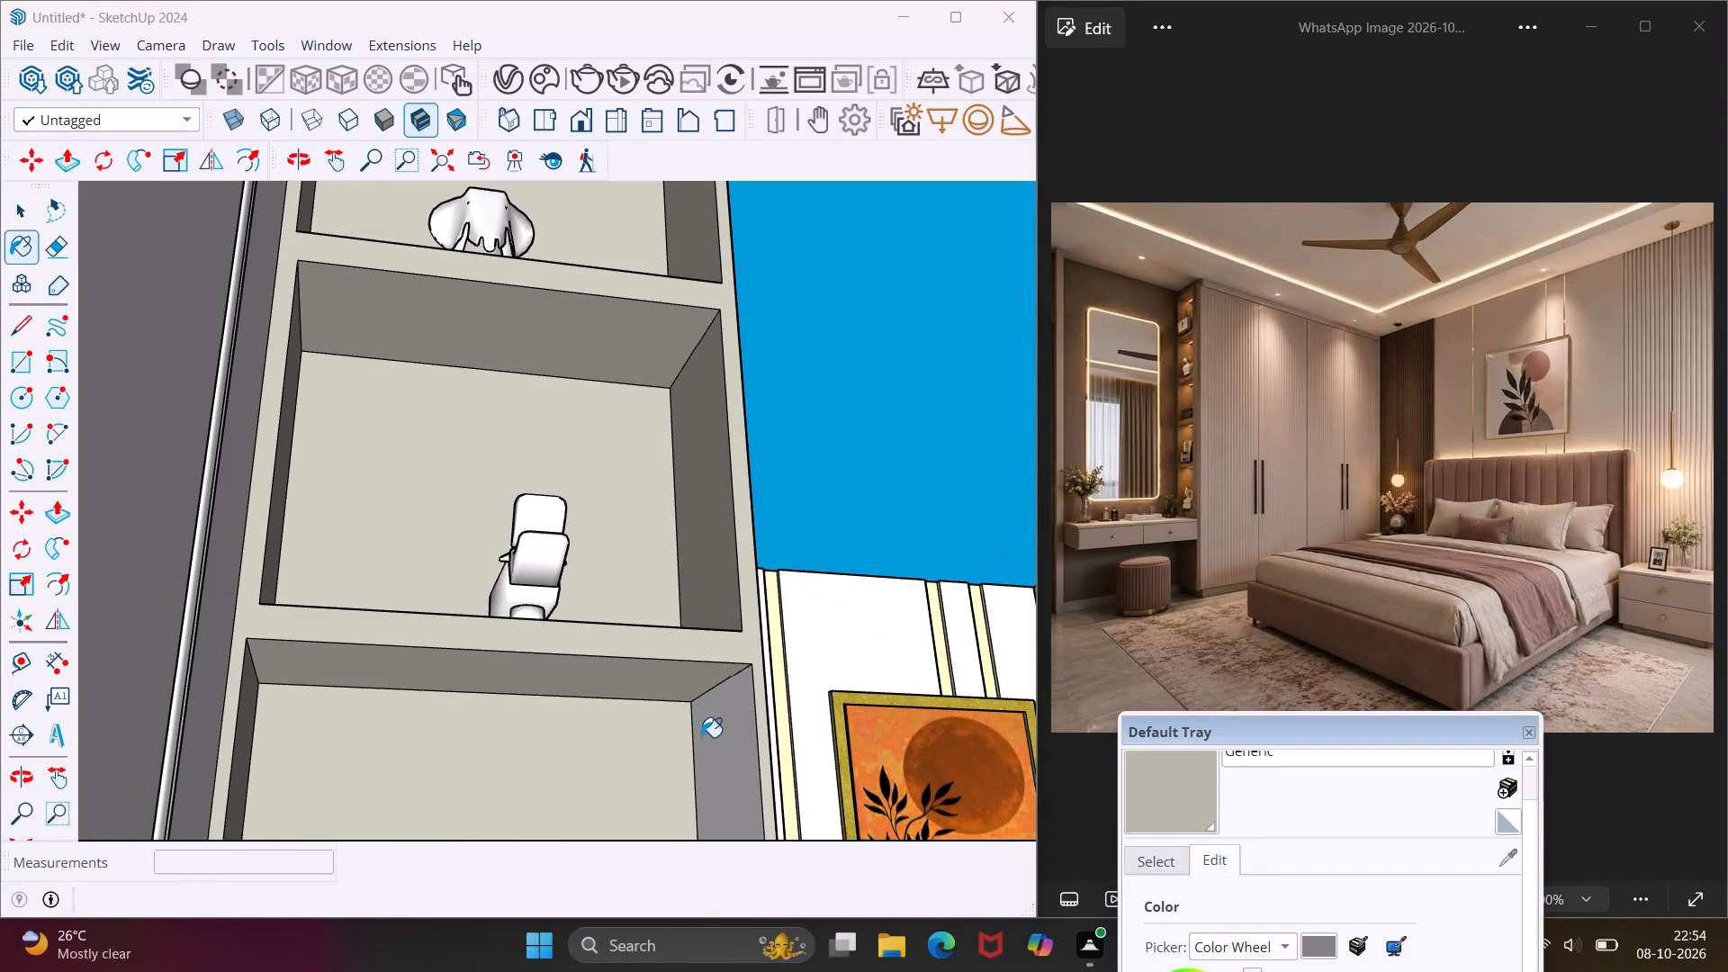
pyautogui.click(734, 756)
pyautogui.click(693, 685)
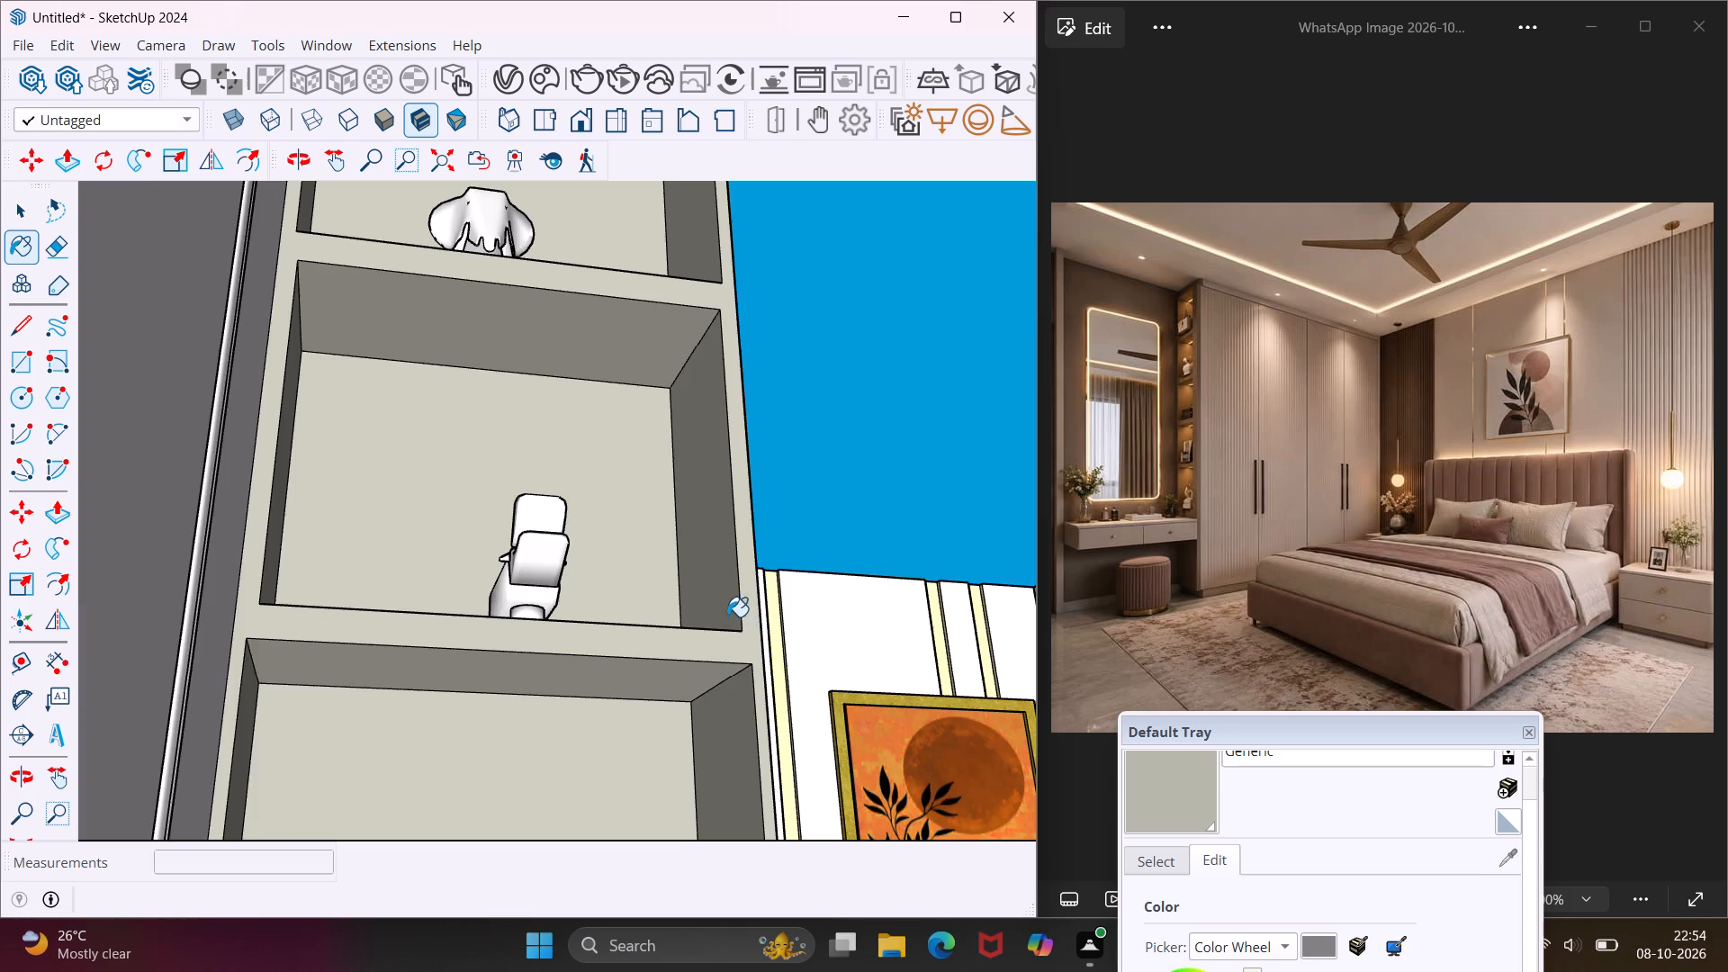
# Paint the underside of the lowest shelf, above the plant vase, with the Generic material.
pyautogui.scroll(-5, 727, 616)
pyautogui.moveTo(721, 616); pyautogui.dragTo(481, 658, button='middle')
pyautogui.scroll(-2, 481, 658)
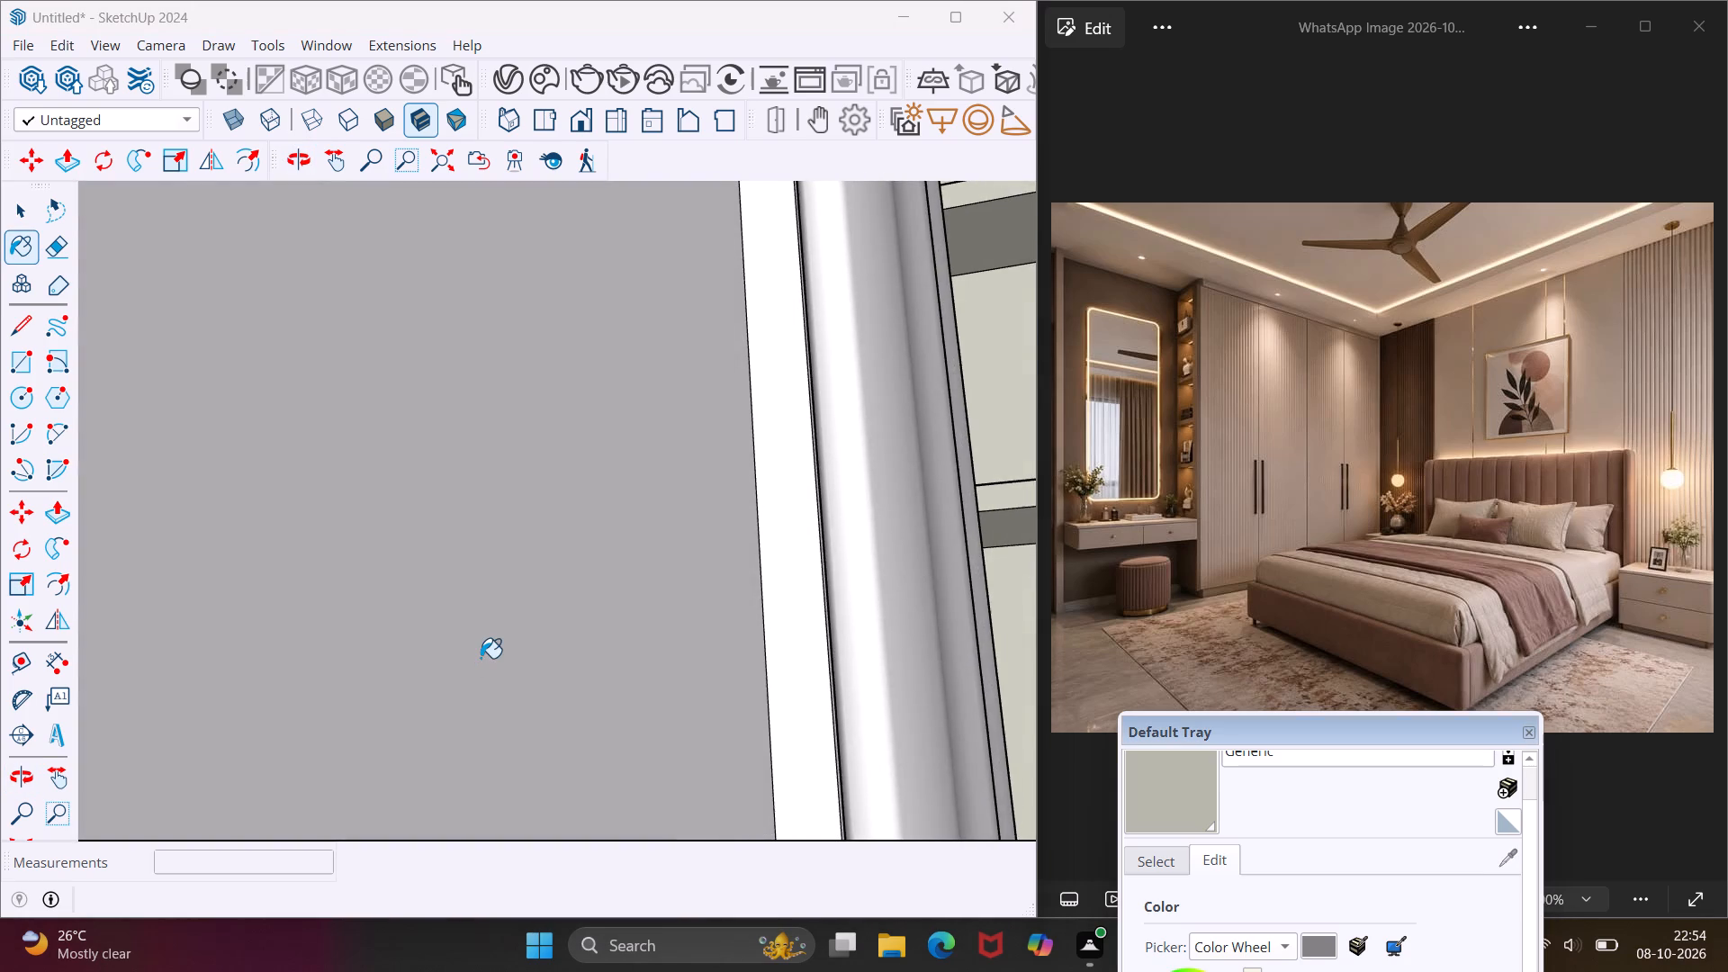
pyautogui.scroll(-9, 481, 658)
pyautogui.scroll(-15, 787, 743)
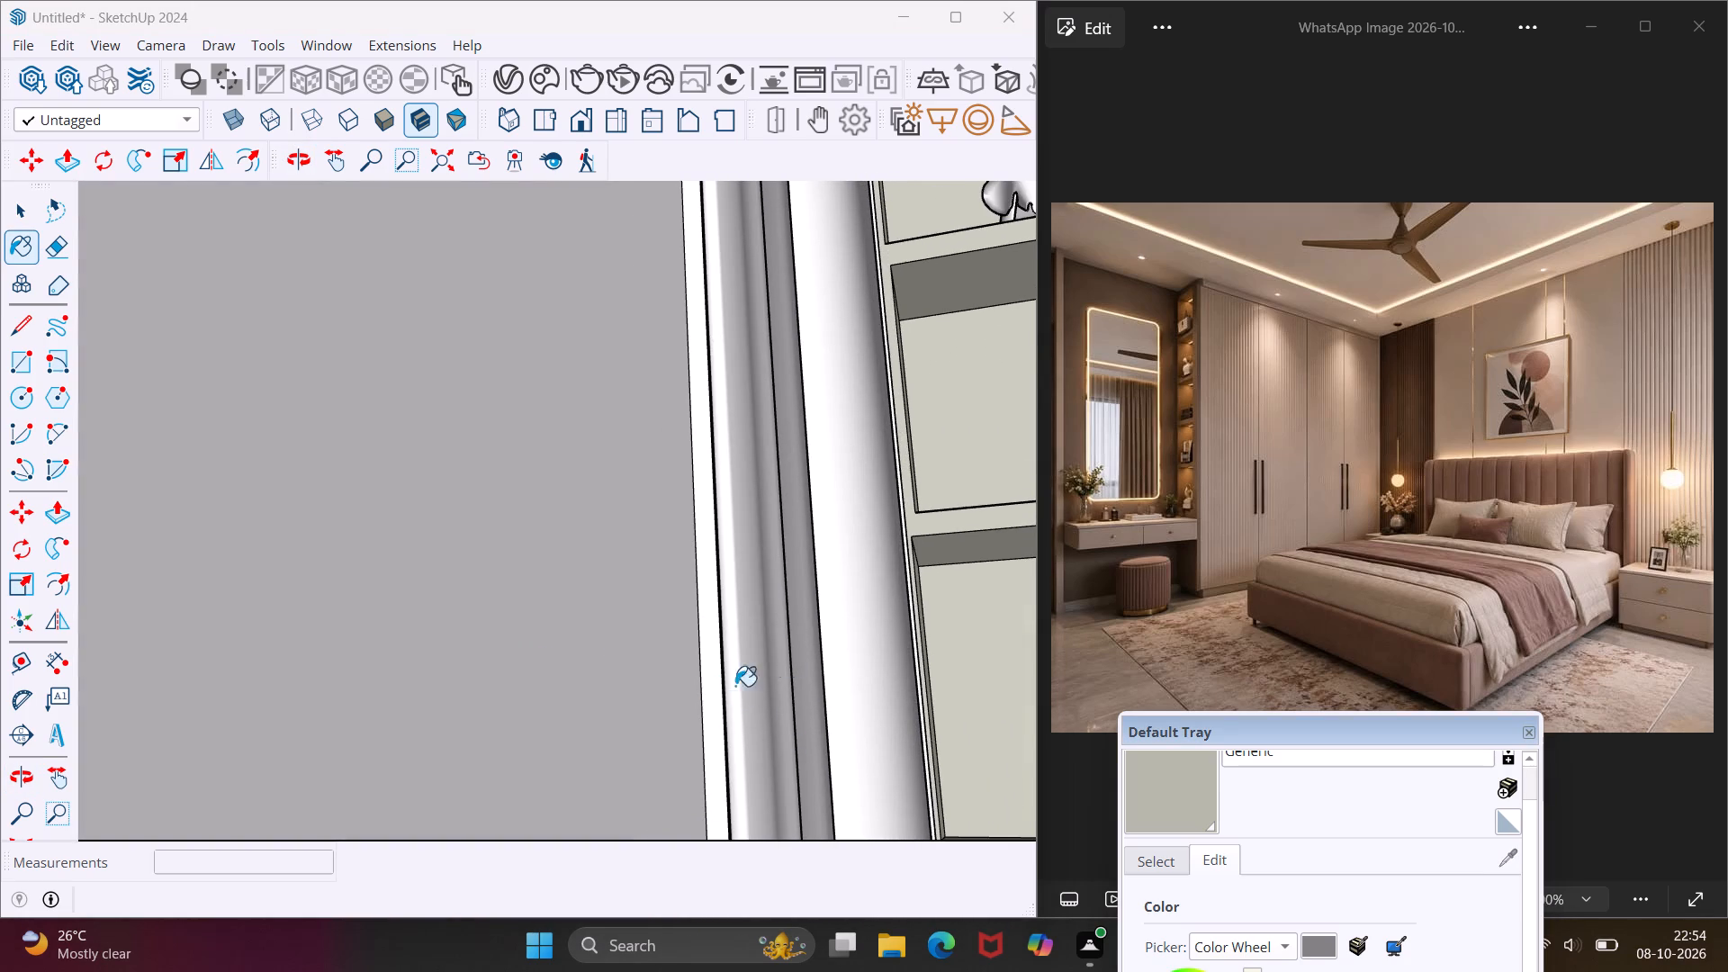
pyautogui.scroll(-14, 973, 610)
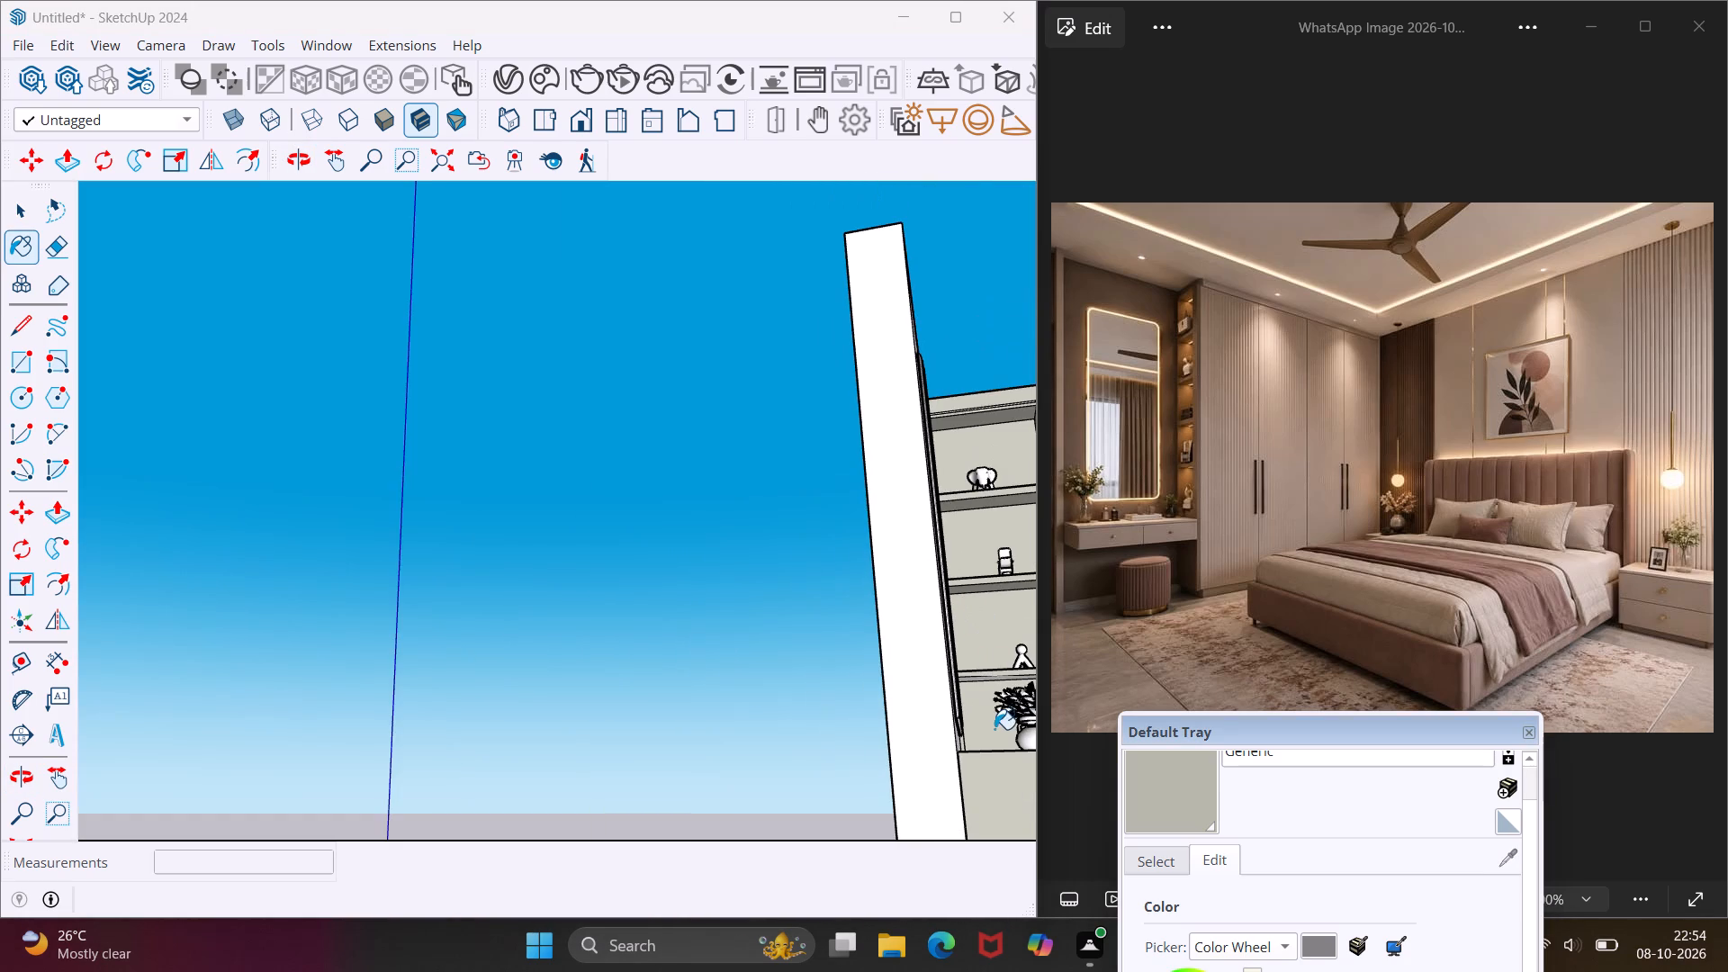
pyautogui.scroll(4, 996, 685)
pyautogui.moveTo(996, 685); pyautogui.dragTo(913, 656, button='middle')
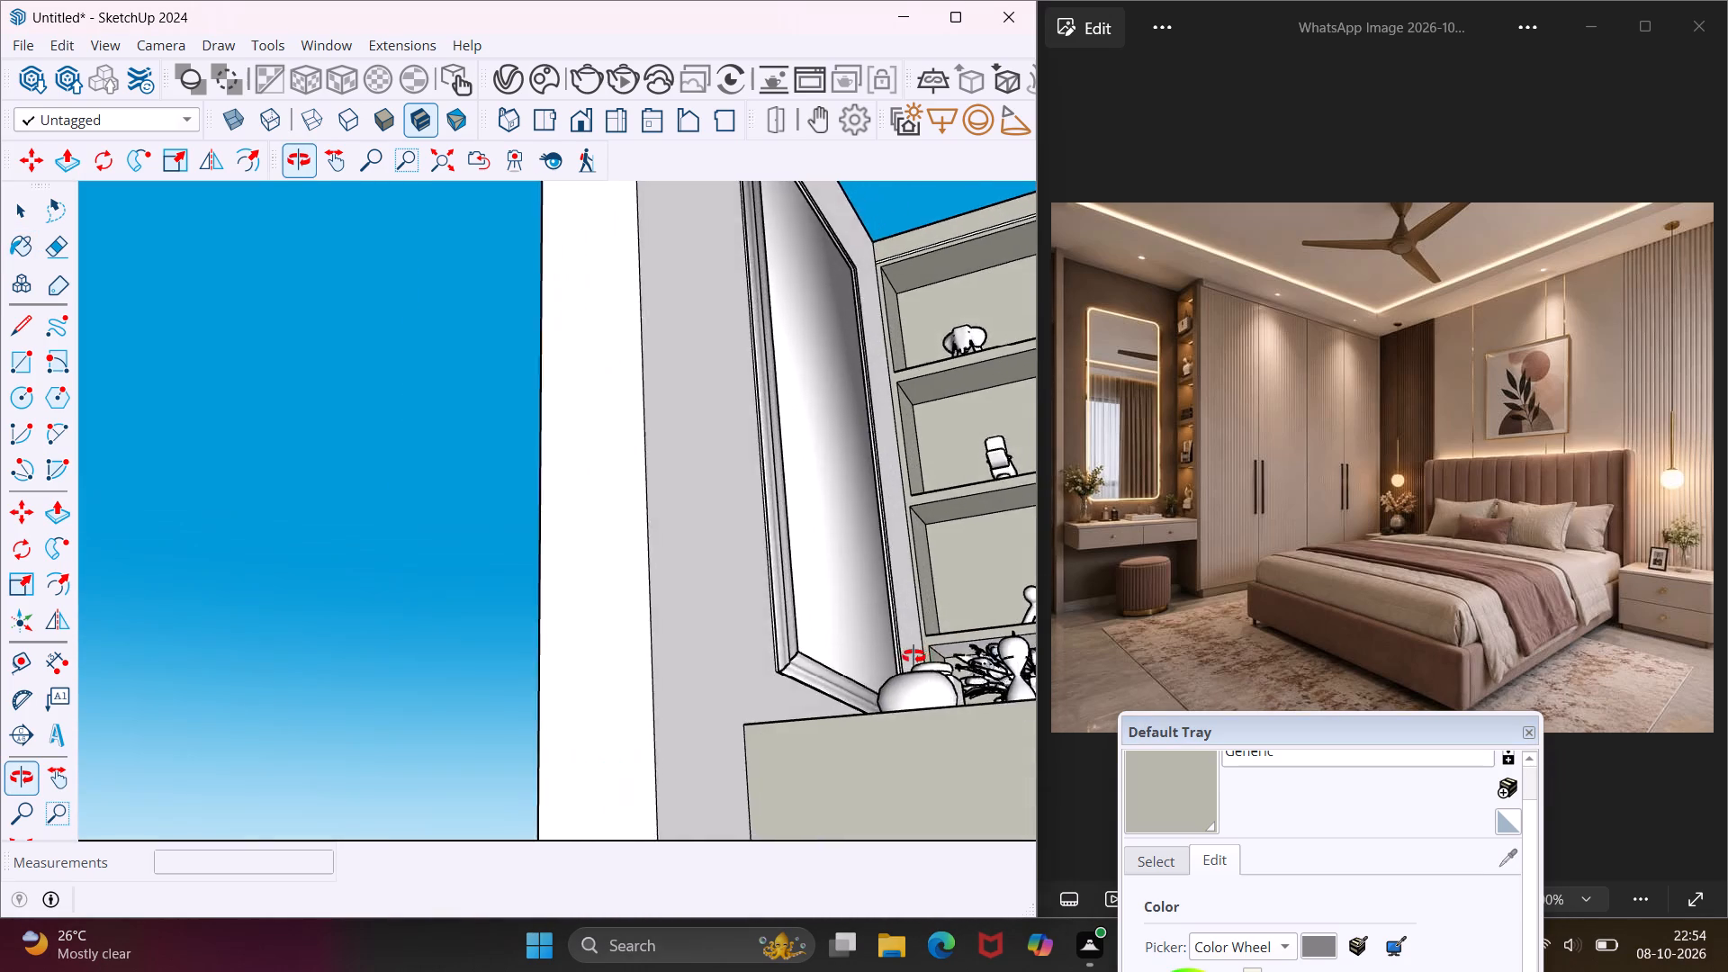
pyautogui.moveTo(913, 656); pyautogui.dragTo(796, 673, button='middle')
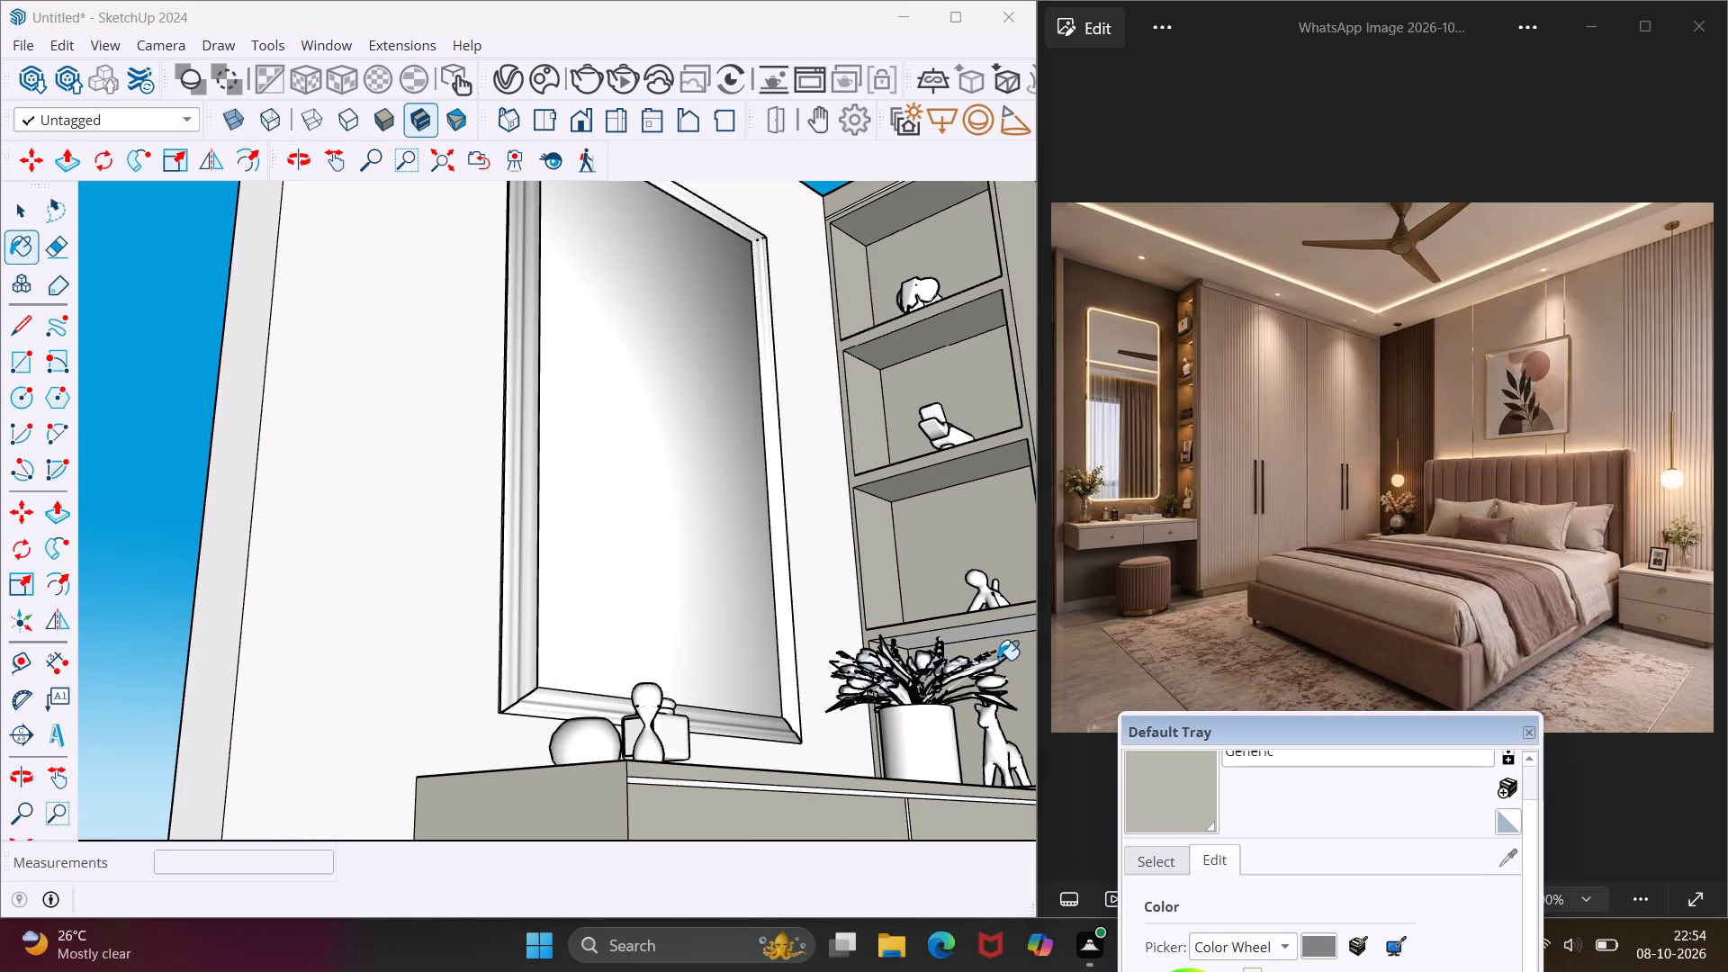
pyautogui.scroll(9, 1003, 636)
pyautogui.scroll(-1, 1003, 636)
pyautogui.scroll(5, 1003, 636)
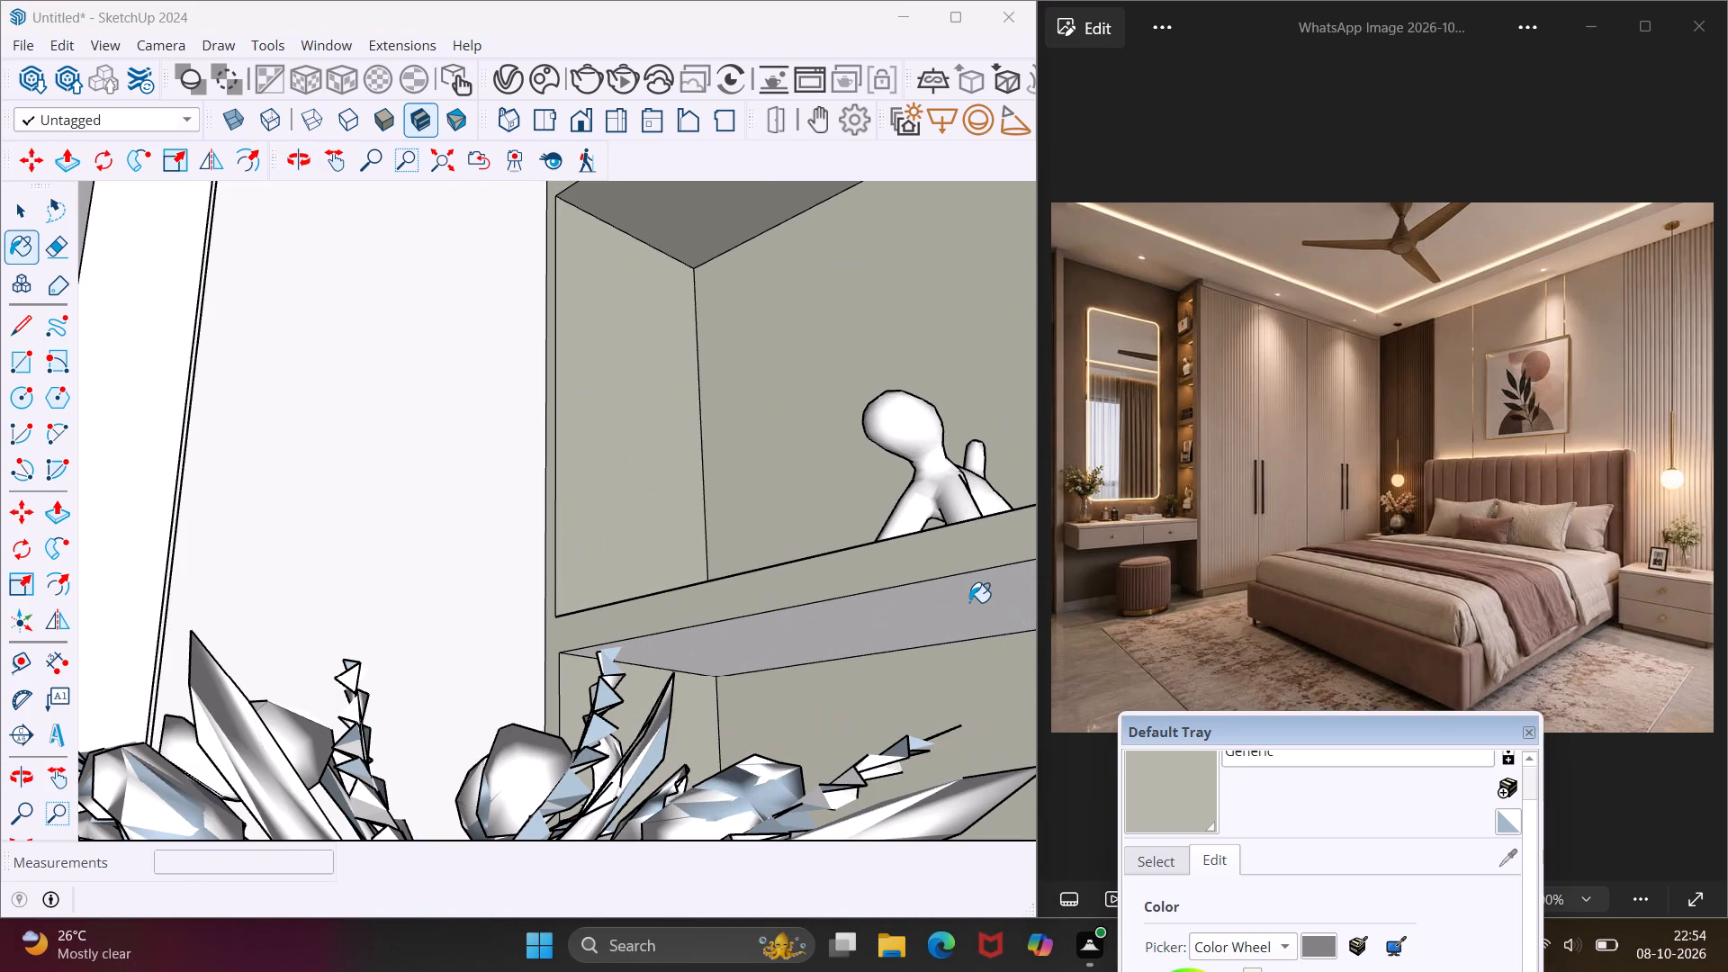
pyautogui.click(969, 602)
# Apply the Generic material to the wardrobe-side inner face of the shelf unit's lowest compartment.
pyautogui.scroll(-10, 853, 594)
pyautogui.moveTo(837, 603); pyautogui.dragTo(1114, 671, button='middle')
pyautogui.scroll(-1, 1114, 671)
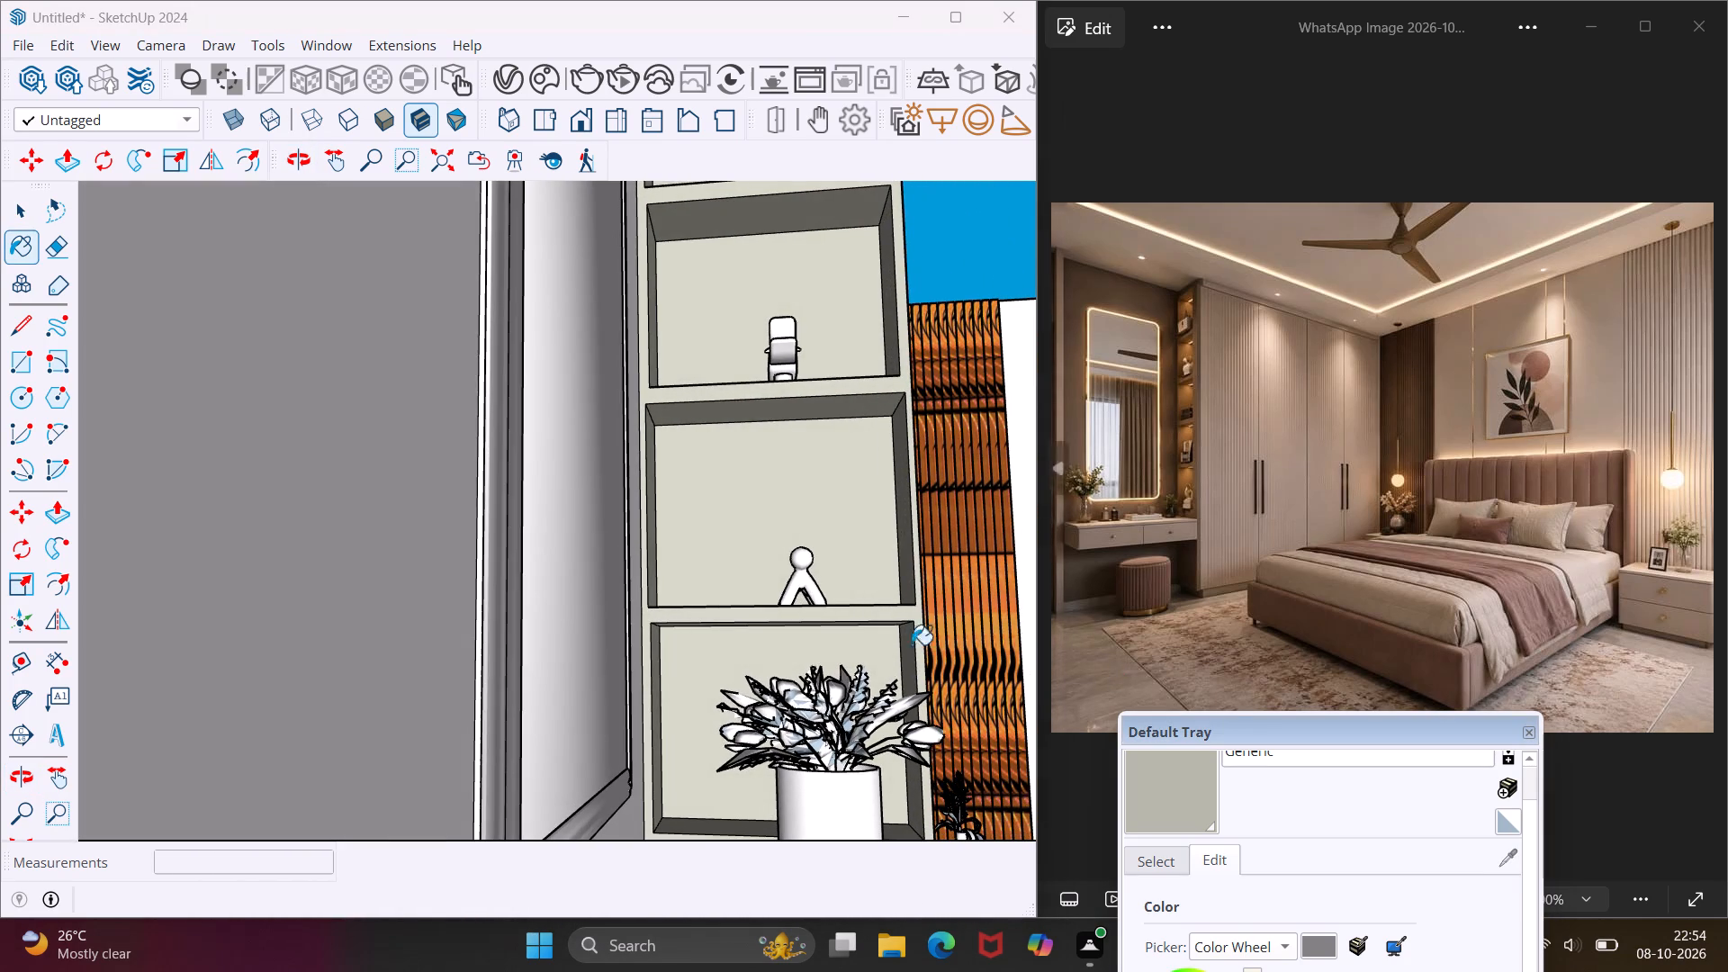
pyautogui.scroll(17, 904, 648)
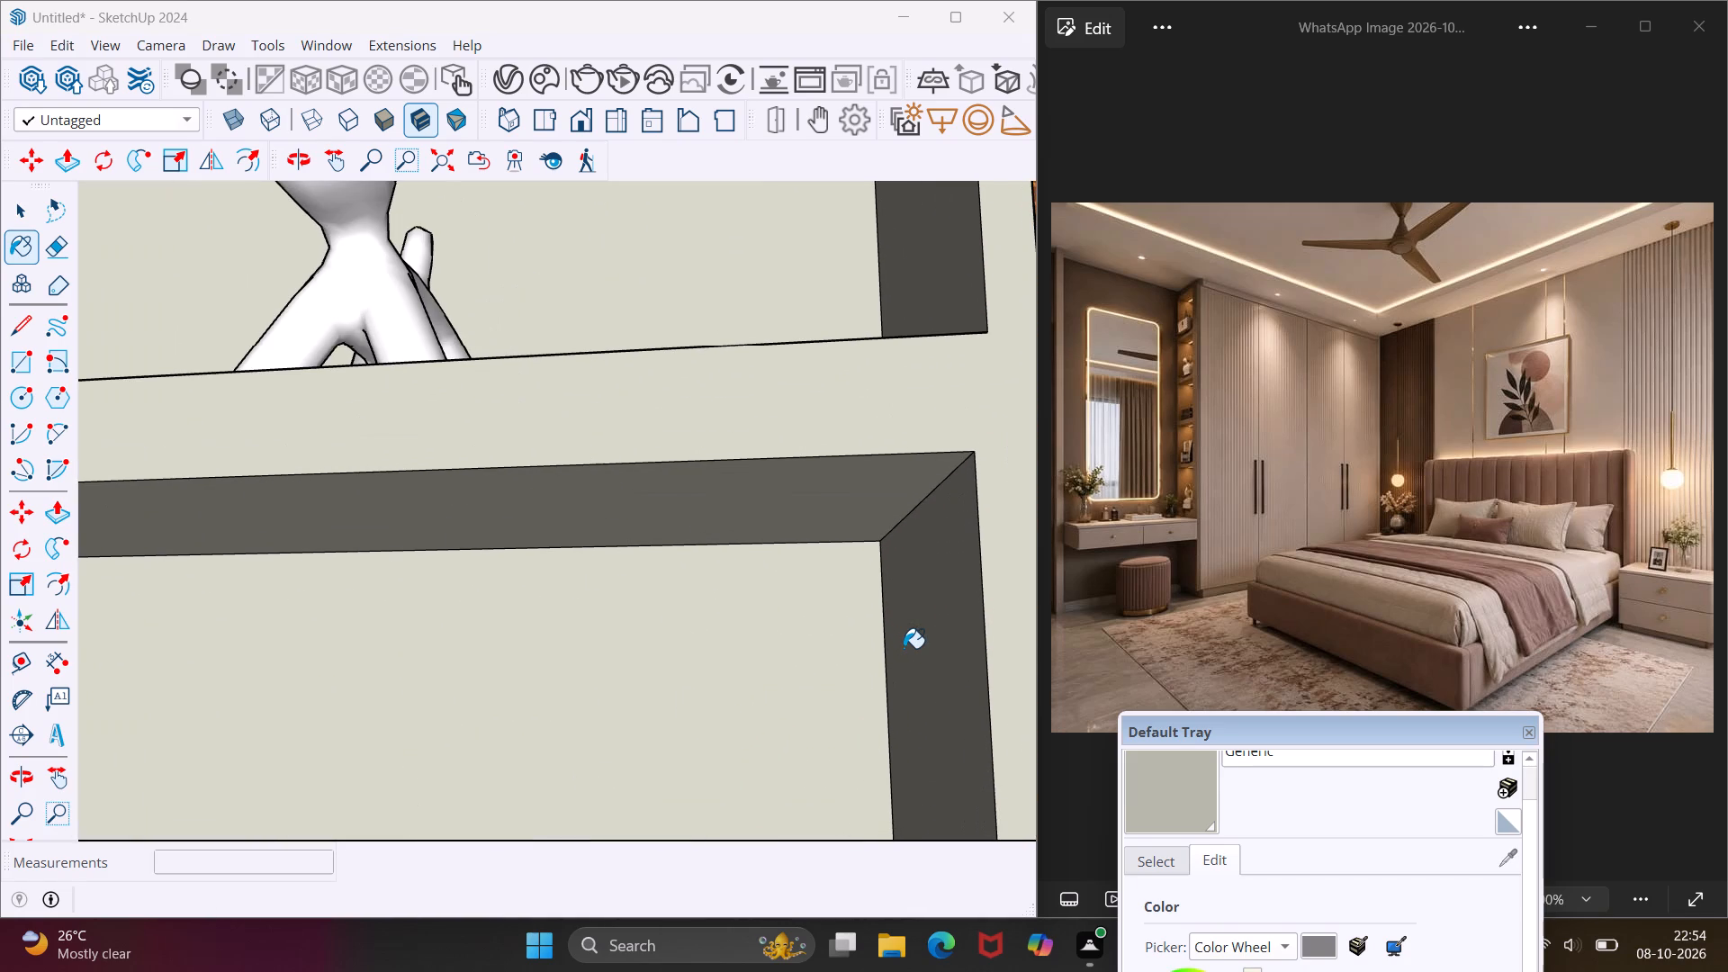
pyautogui.click(950, 621)
pyautogui.moveTo(908, 509); pyautogui.dragTo(762, 545, button='middle')
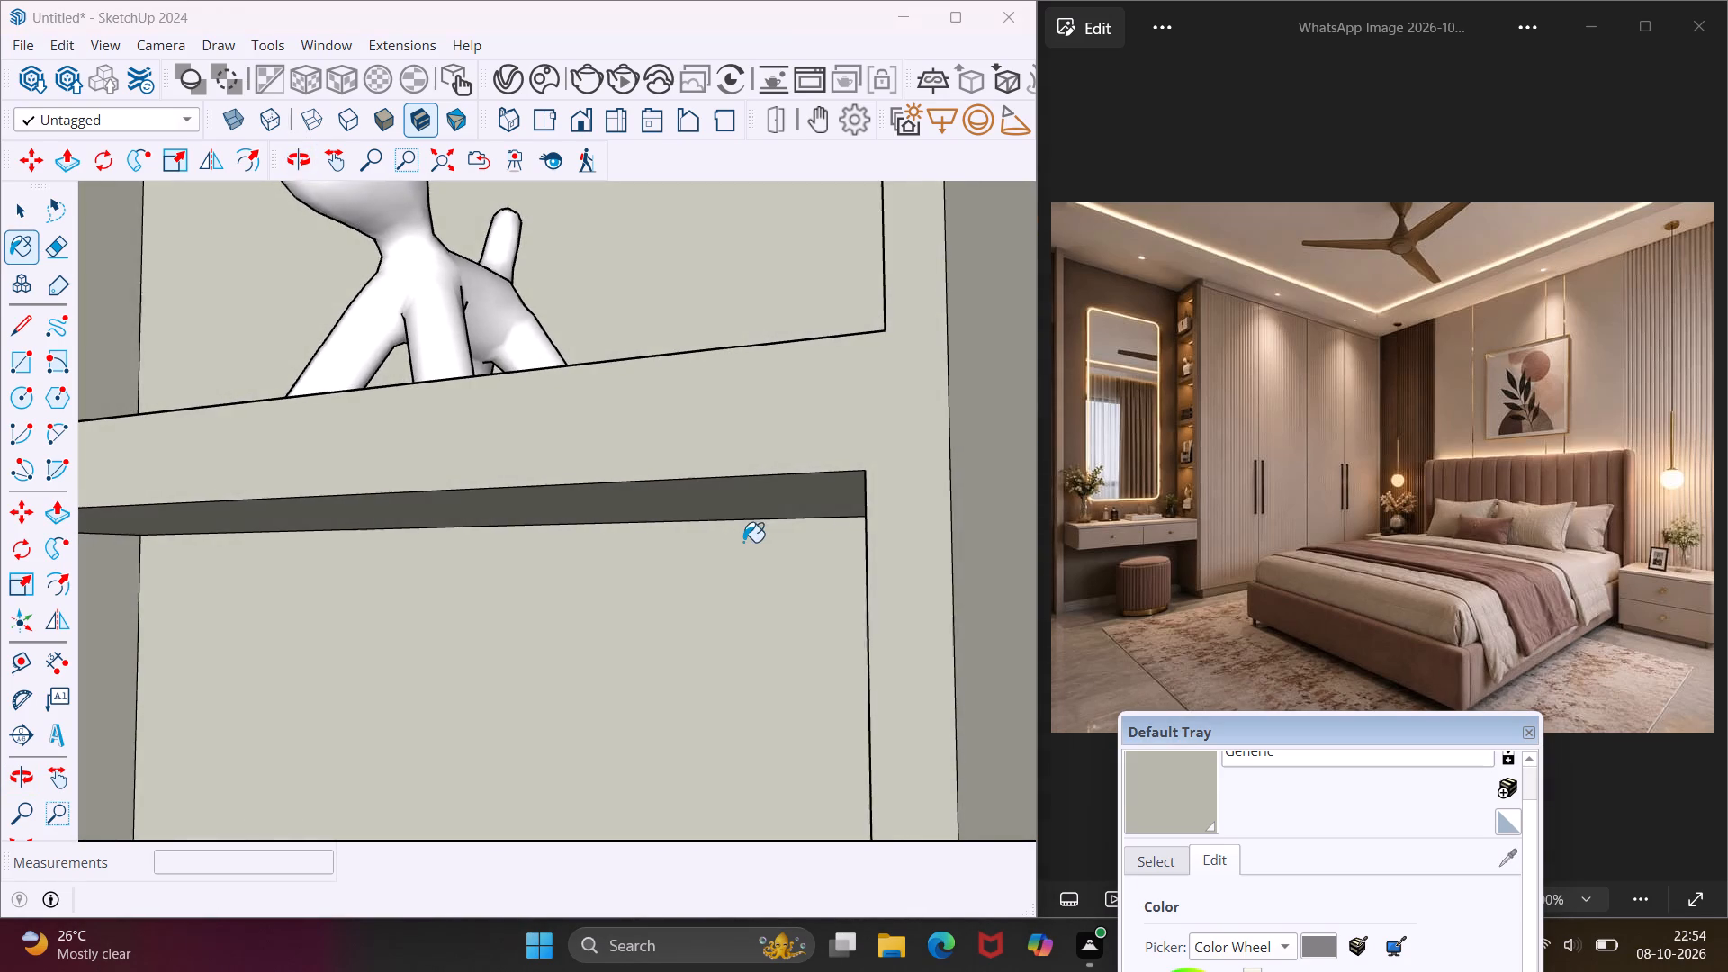
pyautogui.scroll(-20, 742, 542)
pyautogui.scroll(-6, 742, 542)
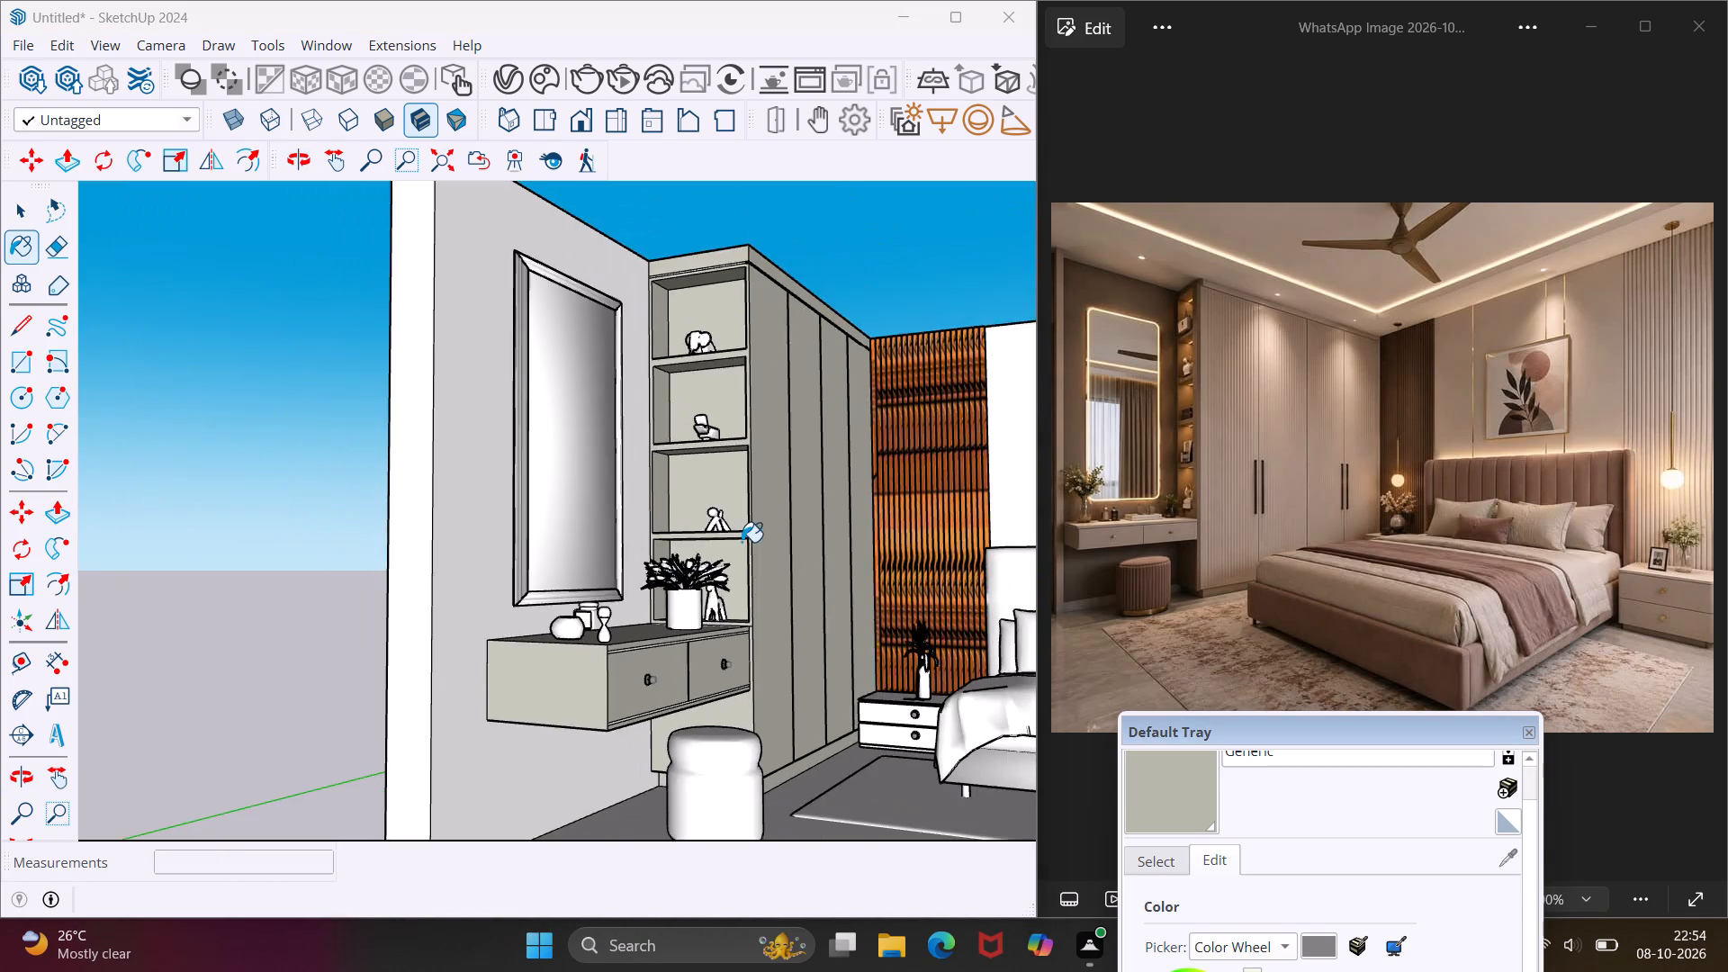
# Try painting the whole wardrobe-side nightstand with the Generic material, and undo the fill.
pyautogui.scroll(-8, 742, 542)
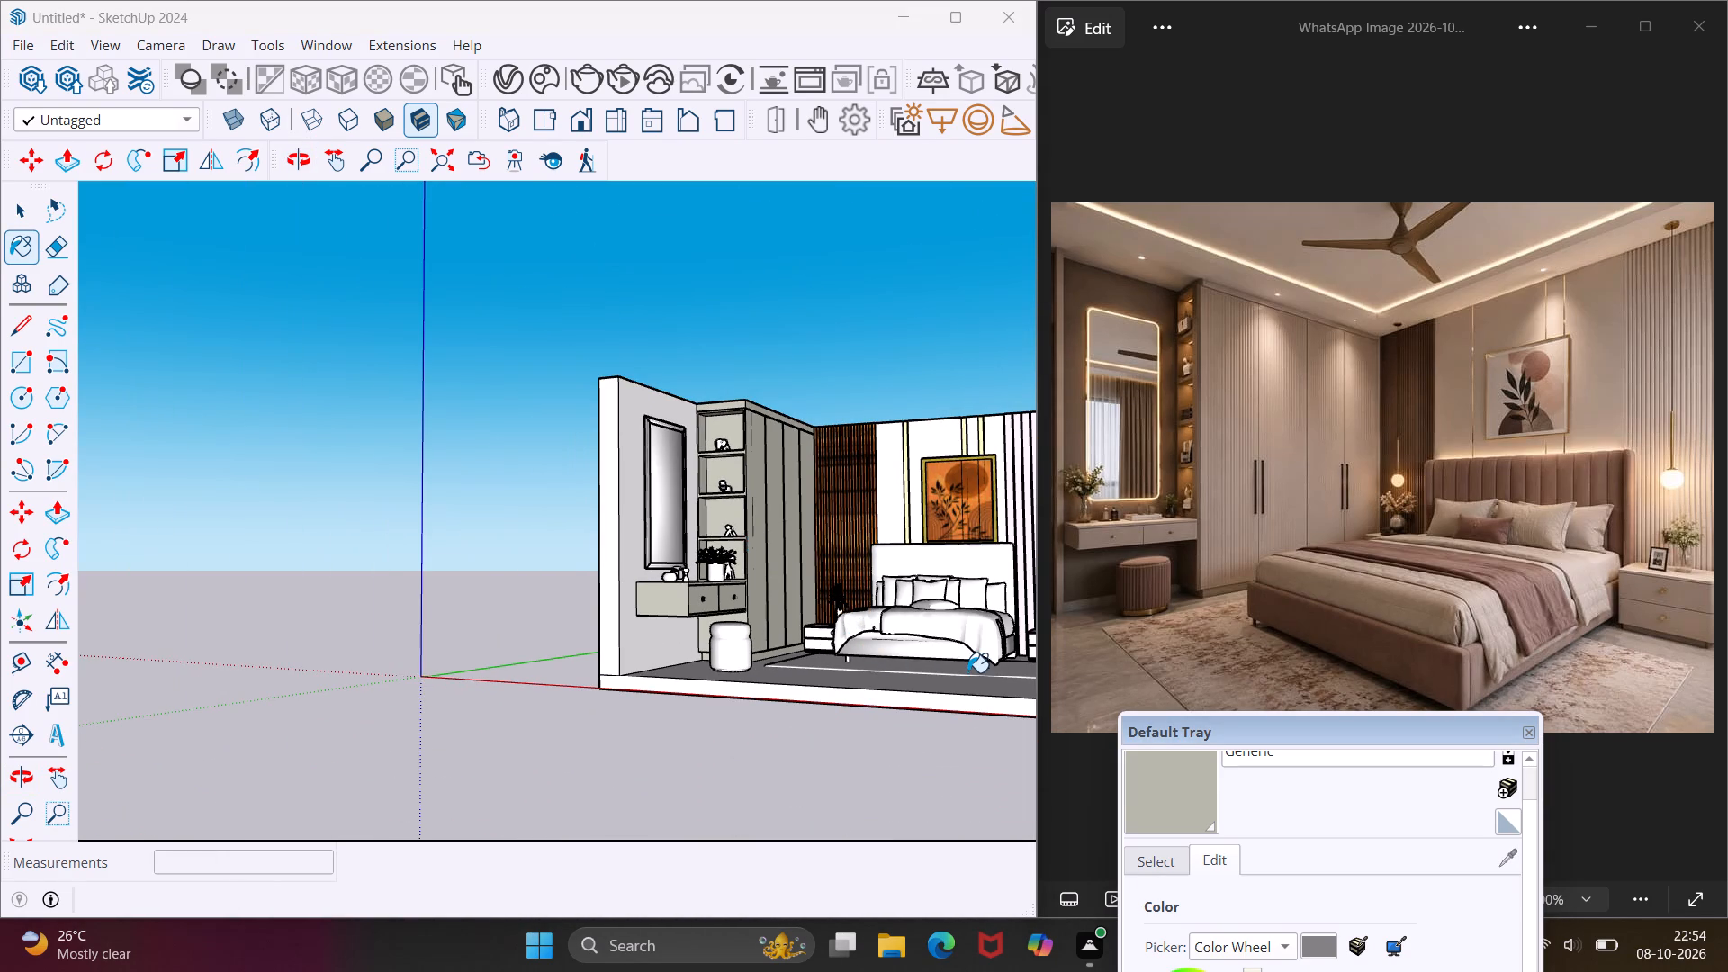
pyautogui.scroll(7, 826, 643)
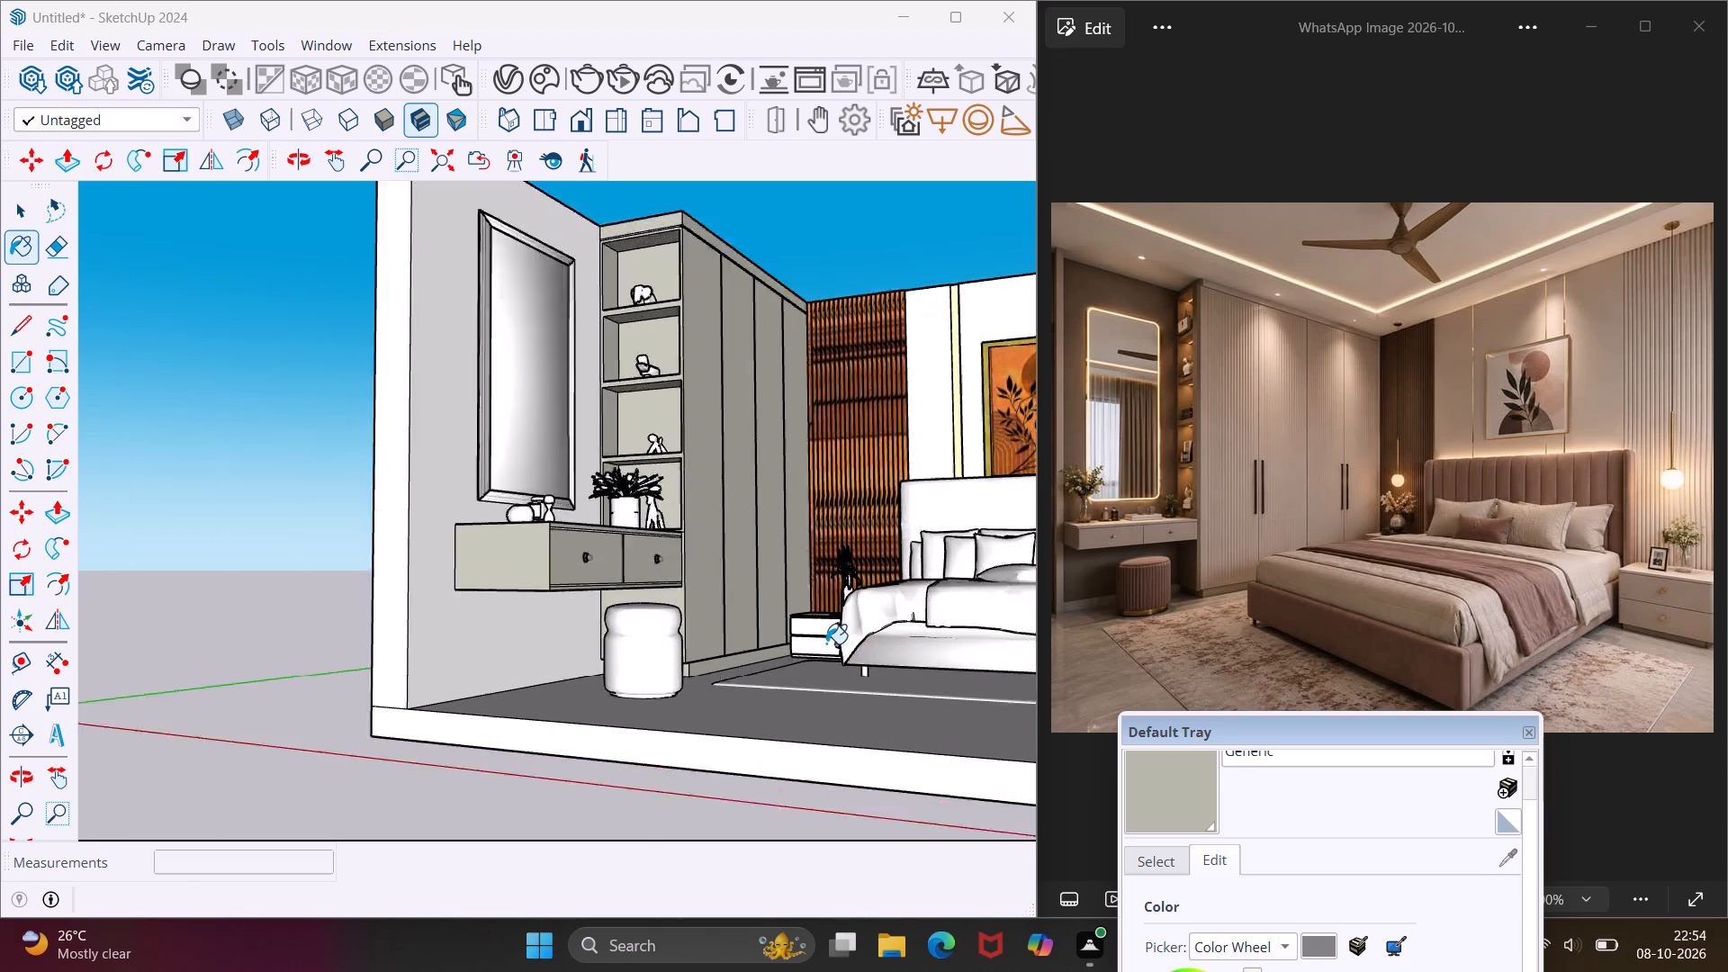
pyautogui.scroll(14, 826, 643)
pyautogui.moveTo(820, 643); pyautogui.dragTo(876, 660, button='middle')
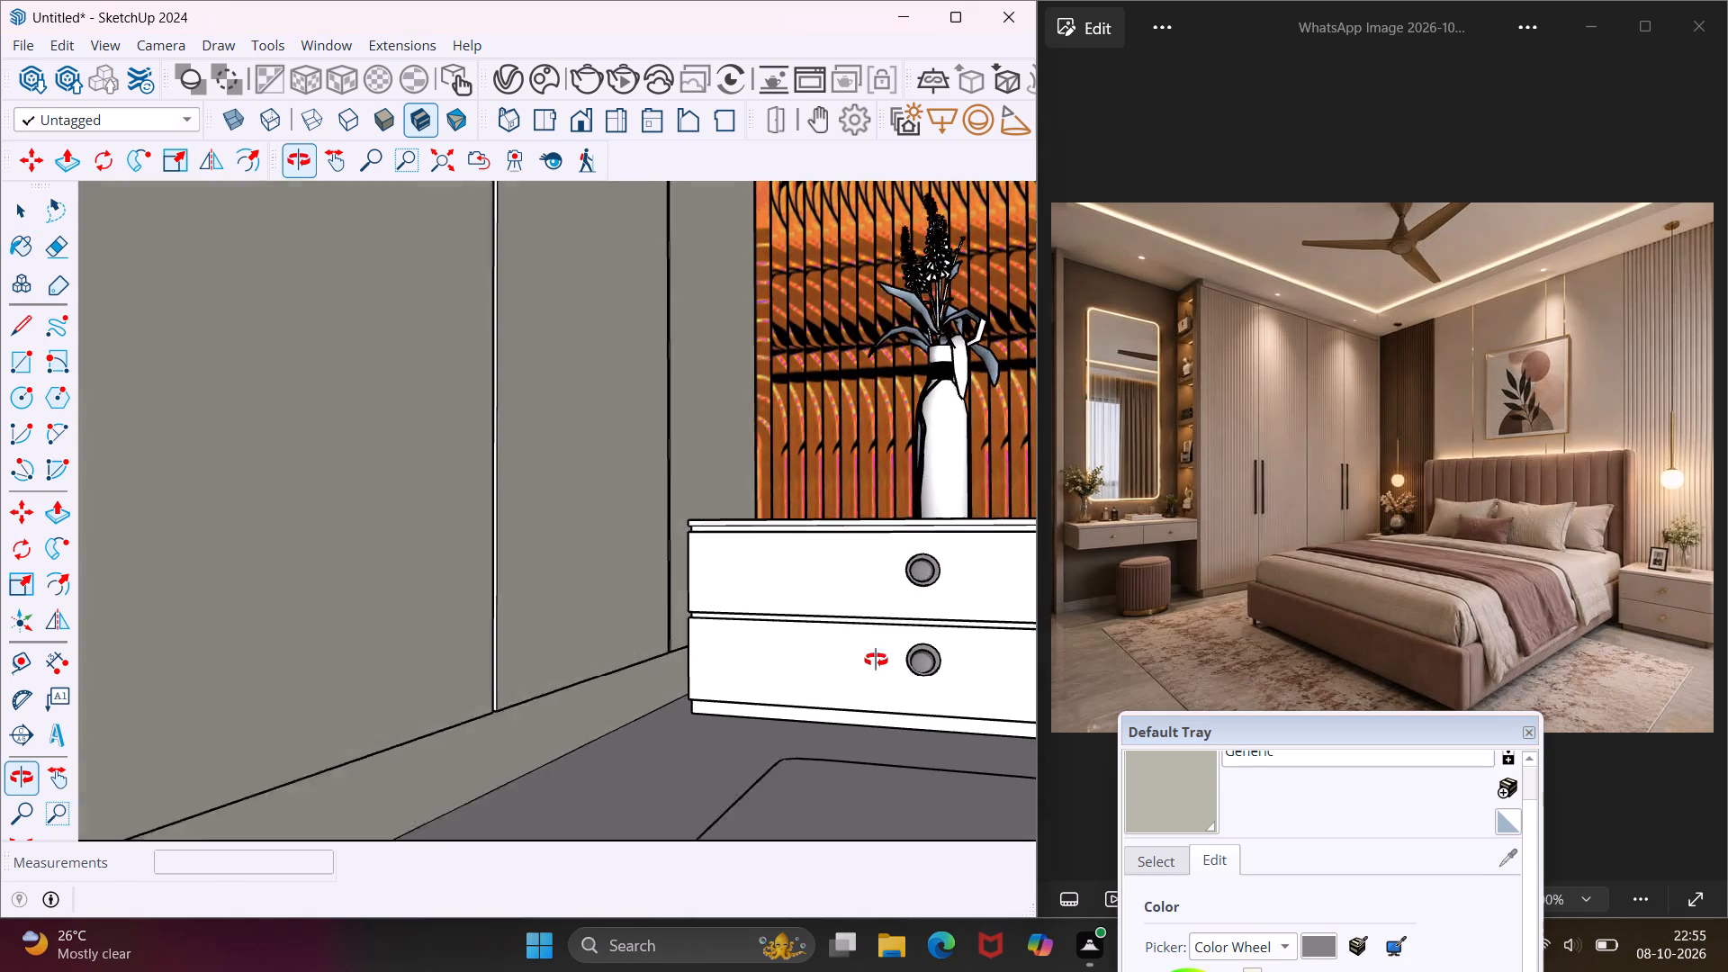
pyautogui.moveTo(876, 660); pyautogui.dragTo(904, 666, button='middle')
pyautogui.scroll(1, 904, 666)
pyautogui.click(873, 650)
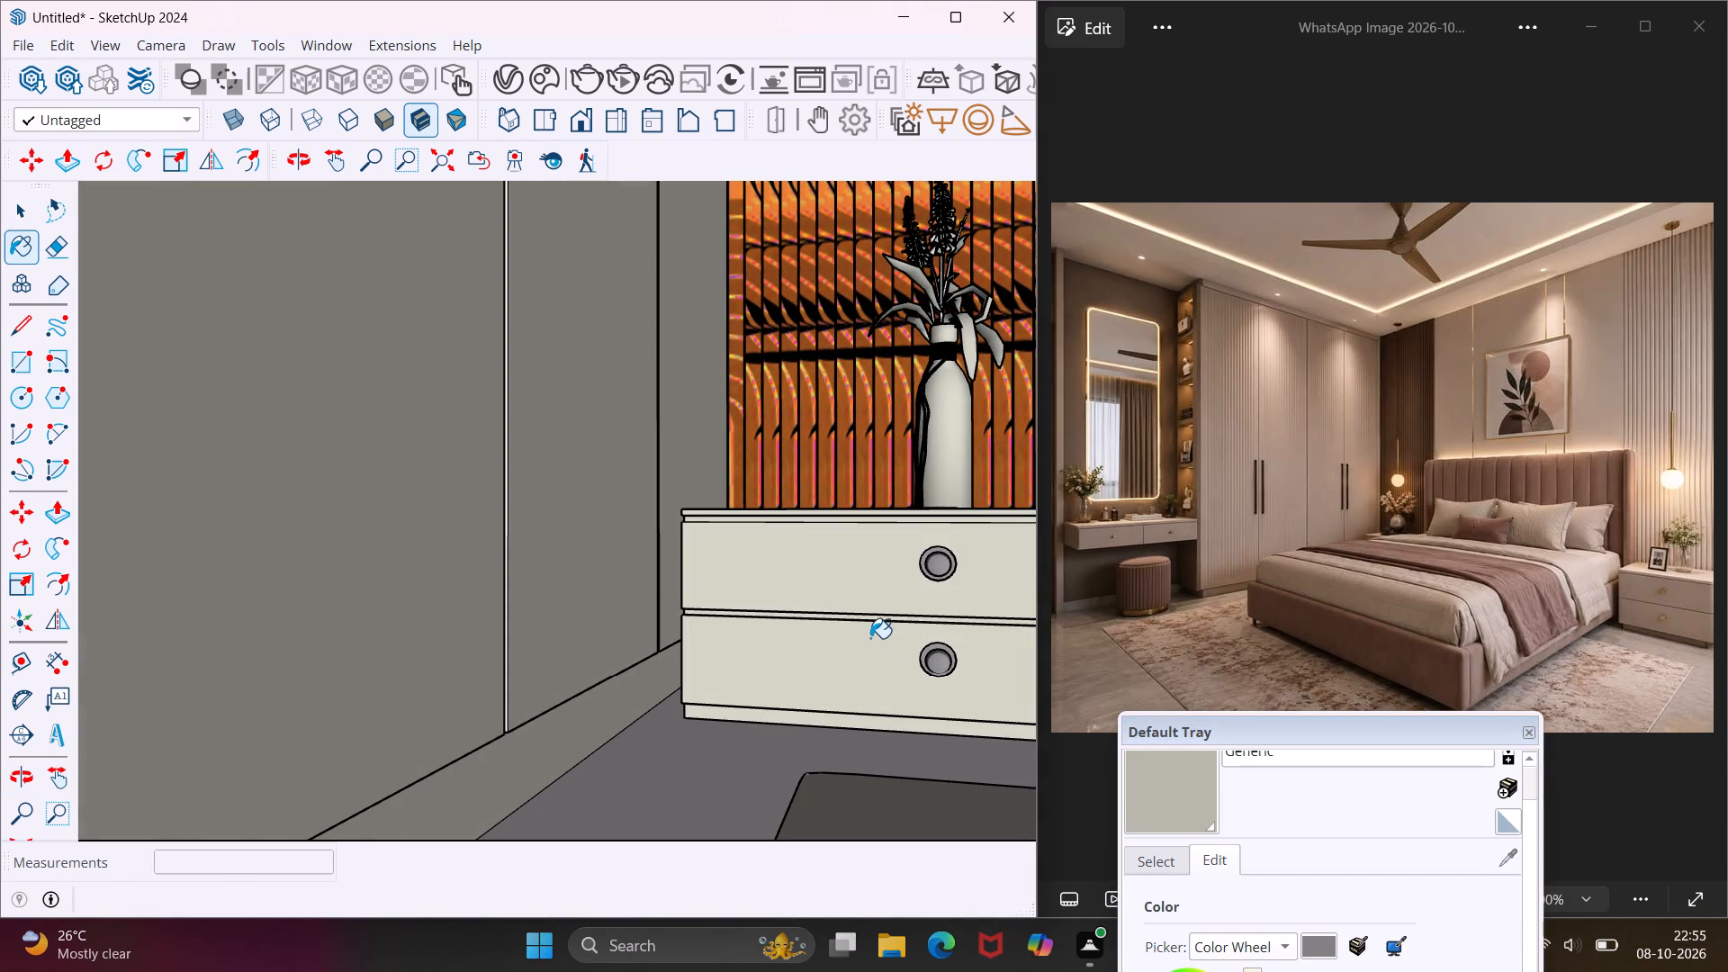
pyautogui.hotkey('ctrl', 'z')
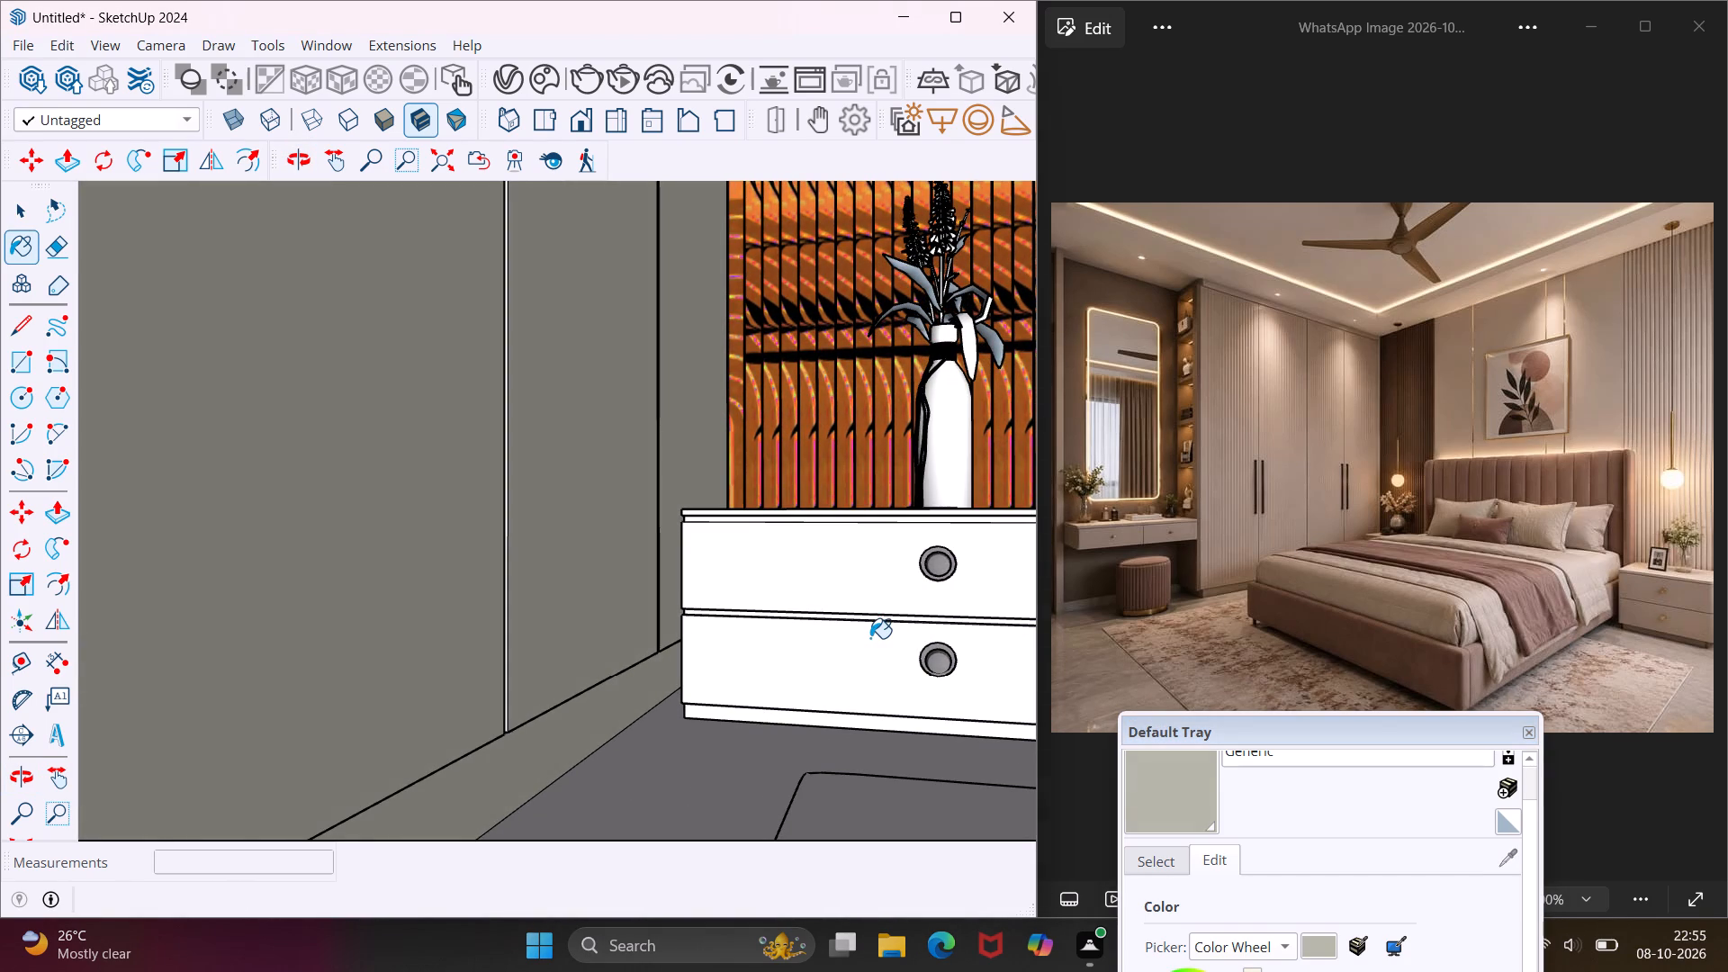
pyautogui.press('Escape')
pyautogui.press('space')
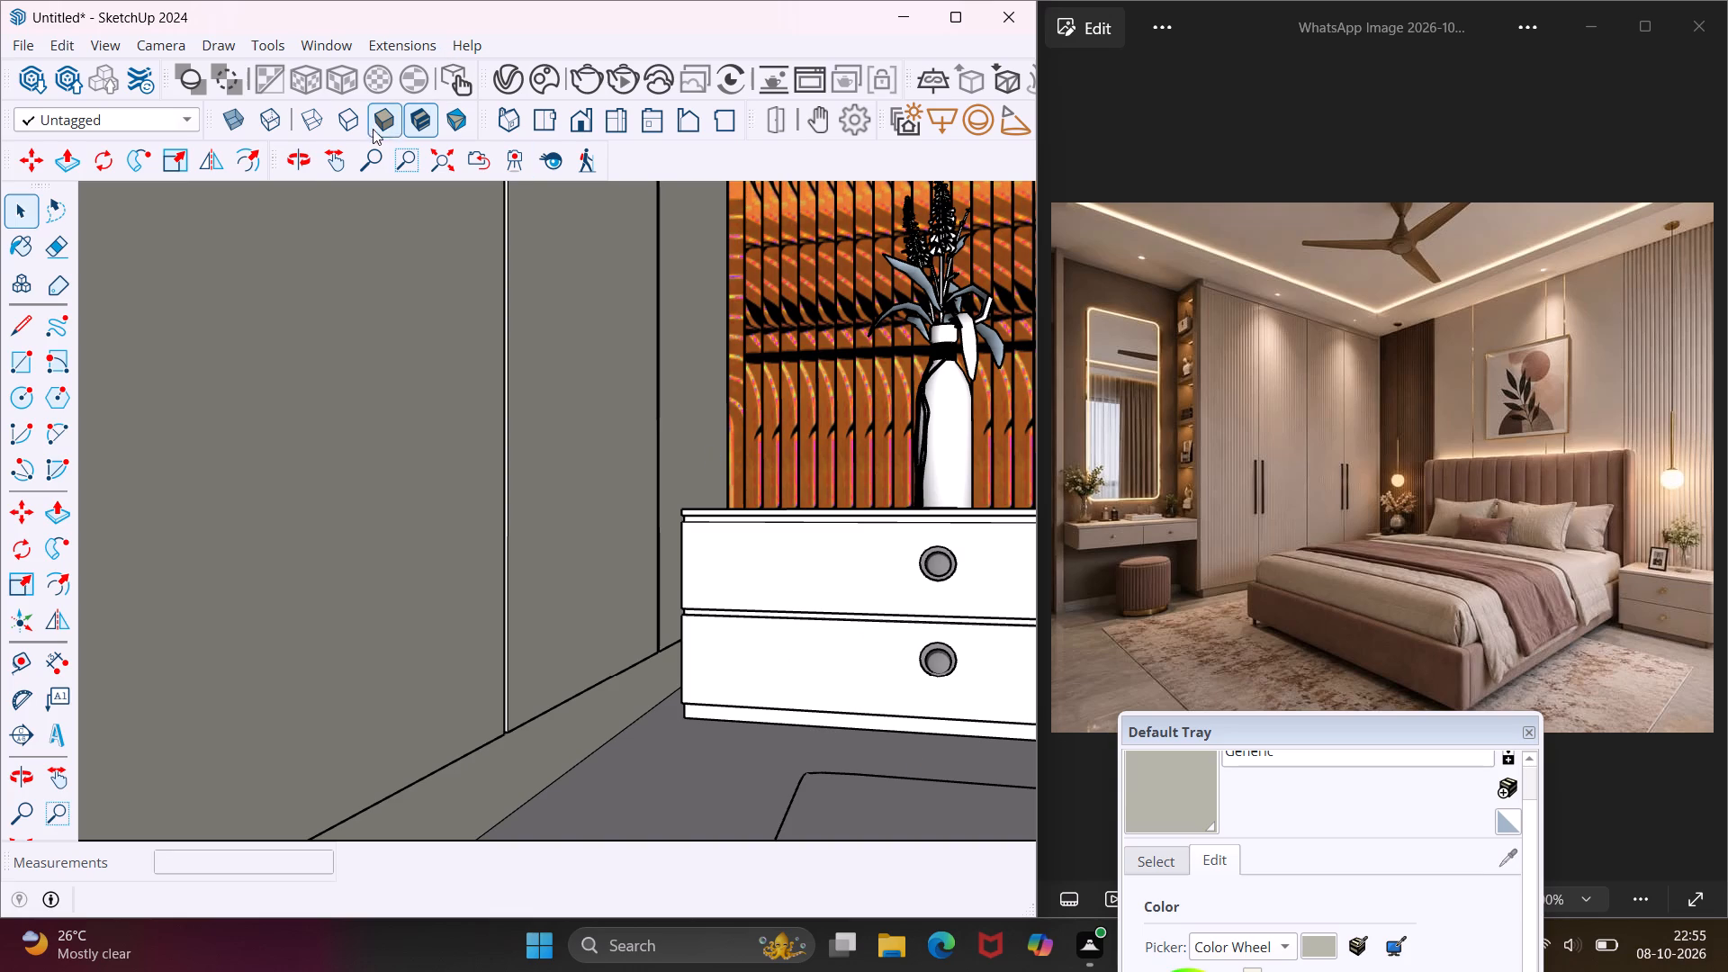
# Open the wardrobe-side nightstand for editing and paint both of its drawer fronts with the Generic material.
pyautogui.click(331, 159)
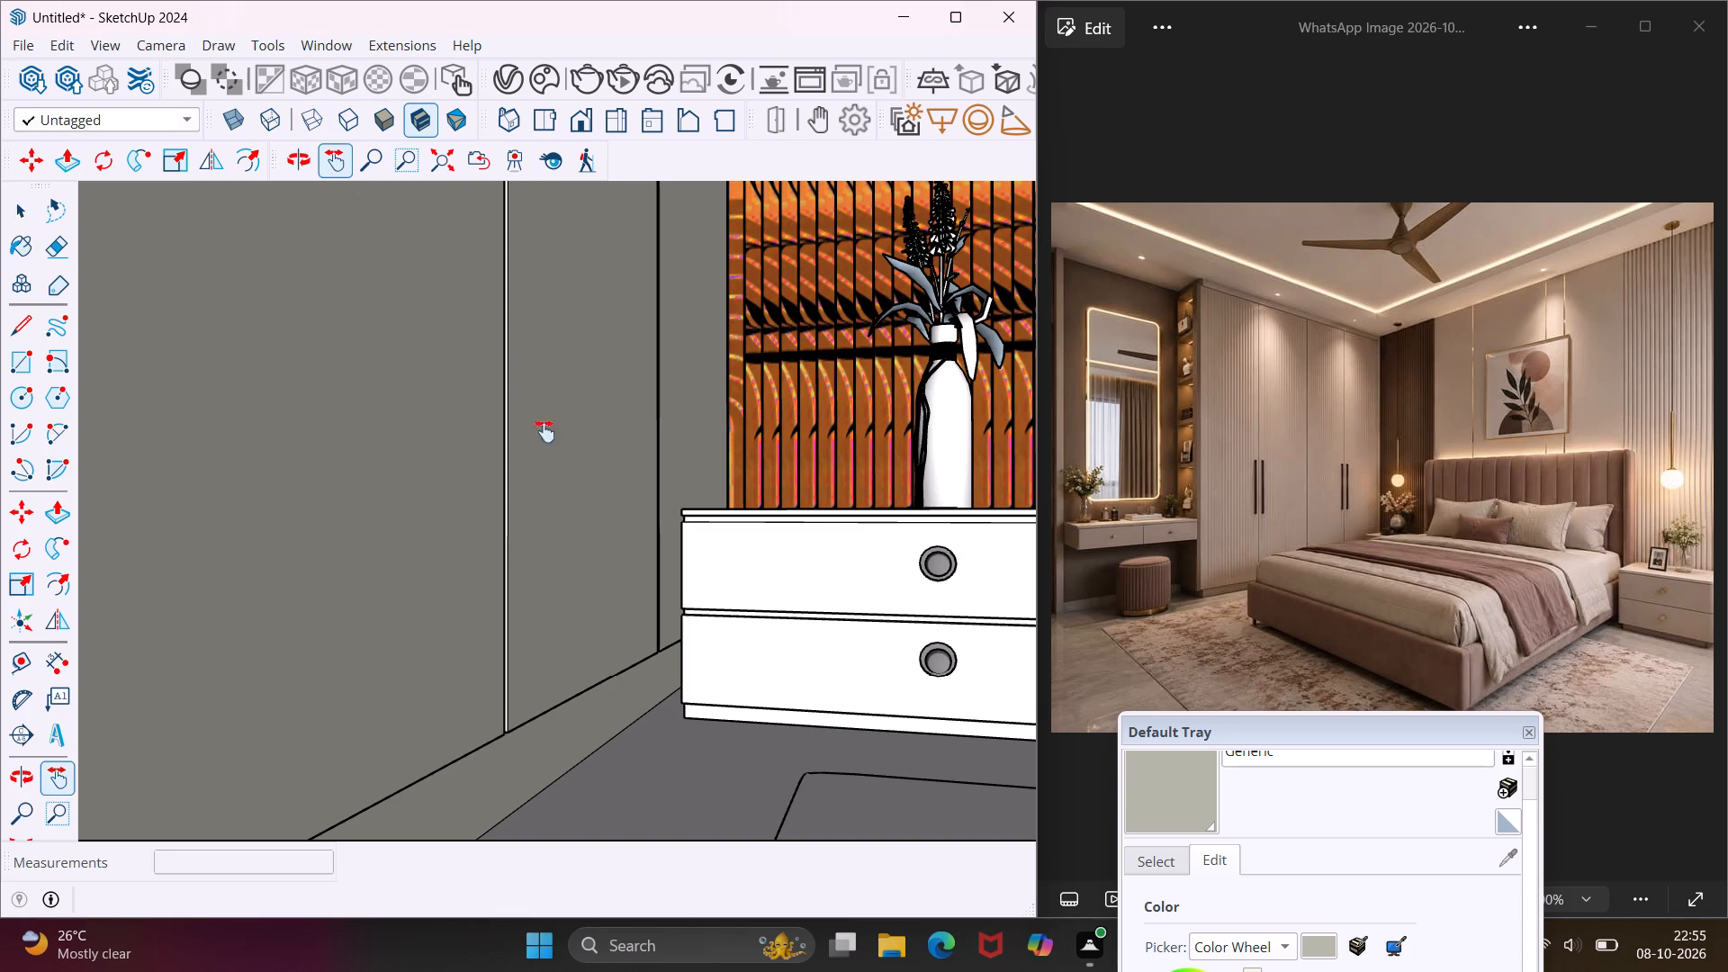
pyautogui.moveTo(655, 596); pyautogui.dragTo(351, 552)
pyautogui.moveTo(379, 548); pyautogui.dragTo(423, 558)
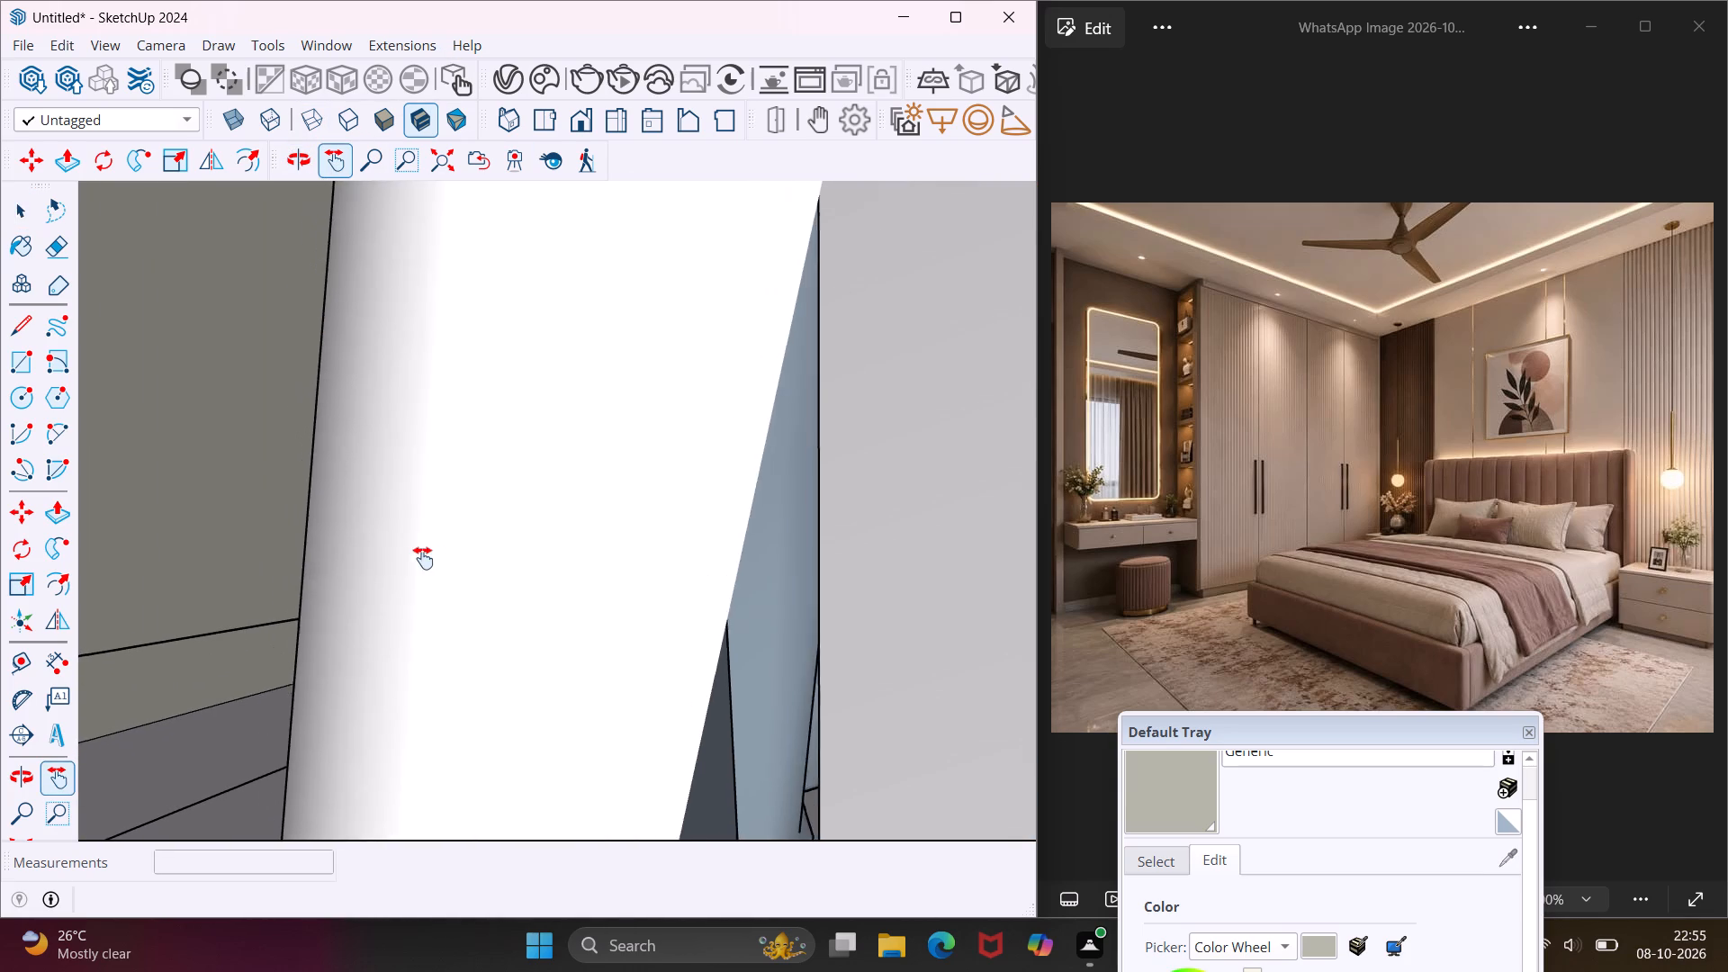
pyautogui.moveTo(423, 558); pyautogui.dragTo(985, 674)
pyautogui.moveTo(412, 519); pyautogui.dragTo(540, 552)
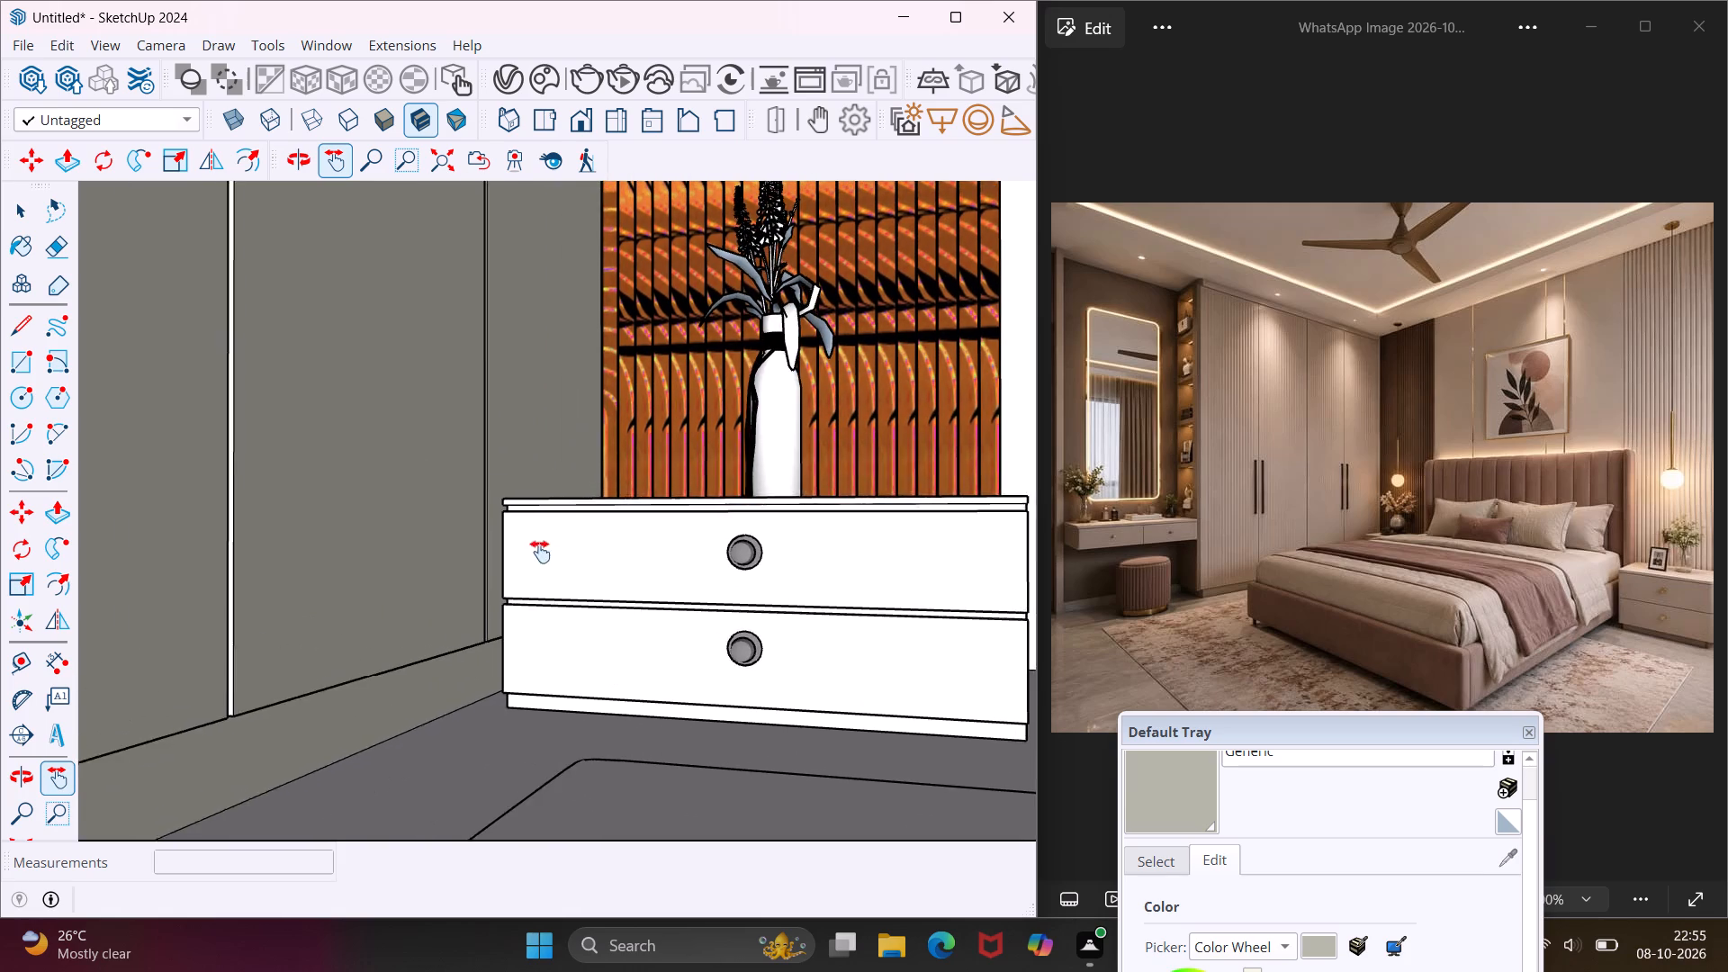
pyautogui.moveTo(540, 552); pyautogui.dragTo(567, 559)
pyautogui.moveTo(606, 641); pyautogui.dragTo(647, 651, button='middle')
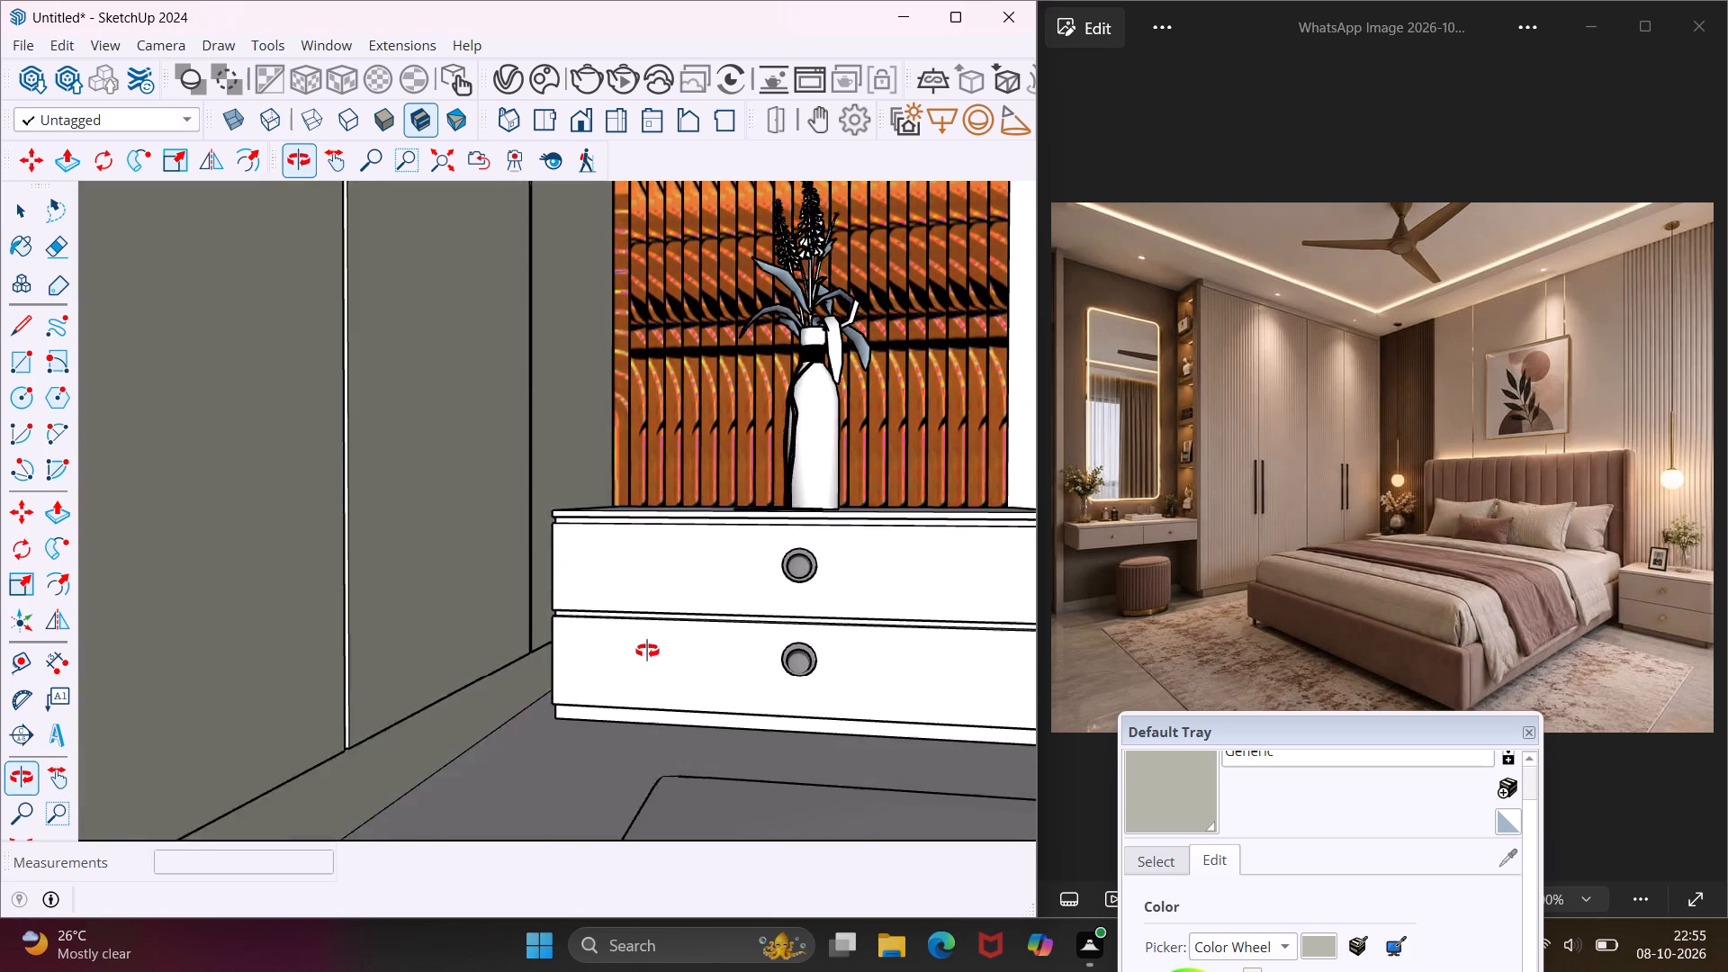
pyautogui.moveTo(647, 651); pyautogui.dragTo(666, 656, button='middle')
pyautogui.moveTo(650, 727); pyautogui.dragTo(418, 730)
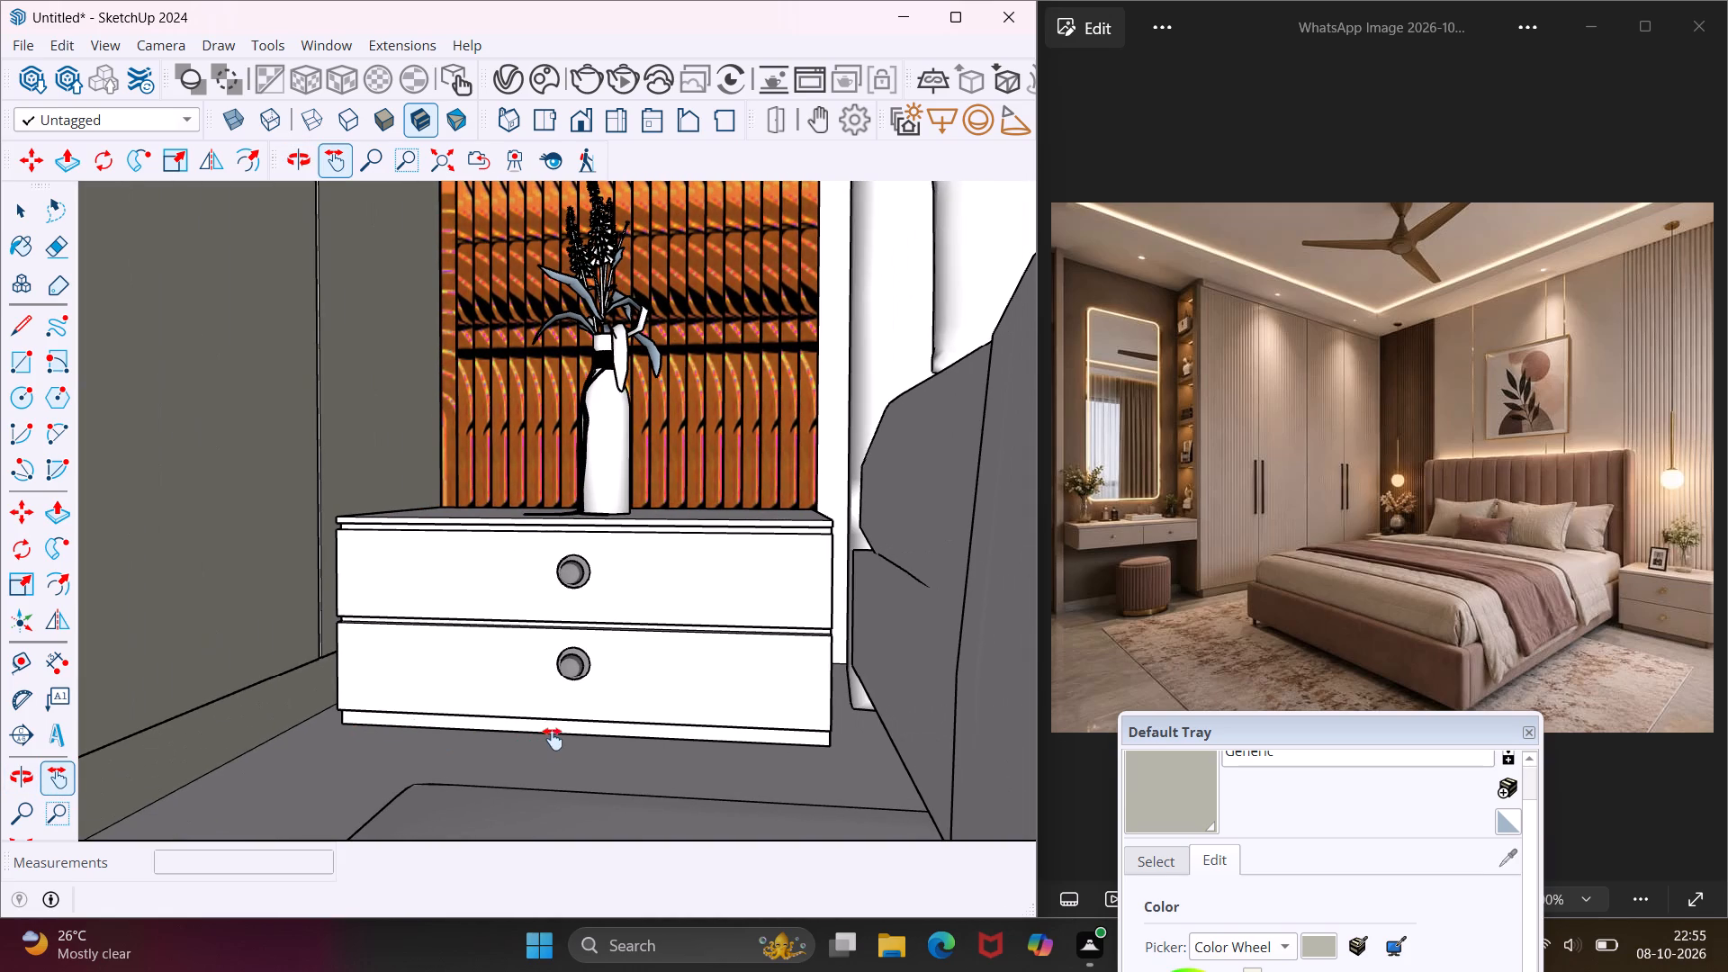
pyautogui.press('Escape')
pyautogui.press('space')
pyautogui.doubleClick(598, 698)
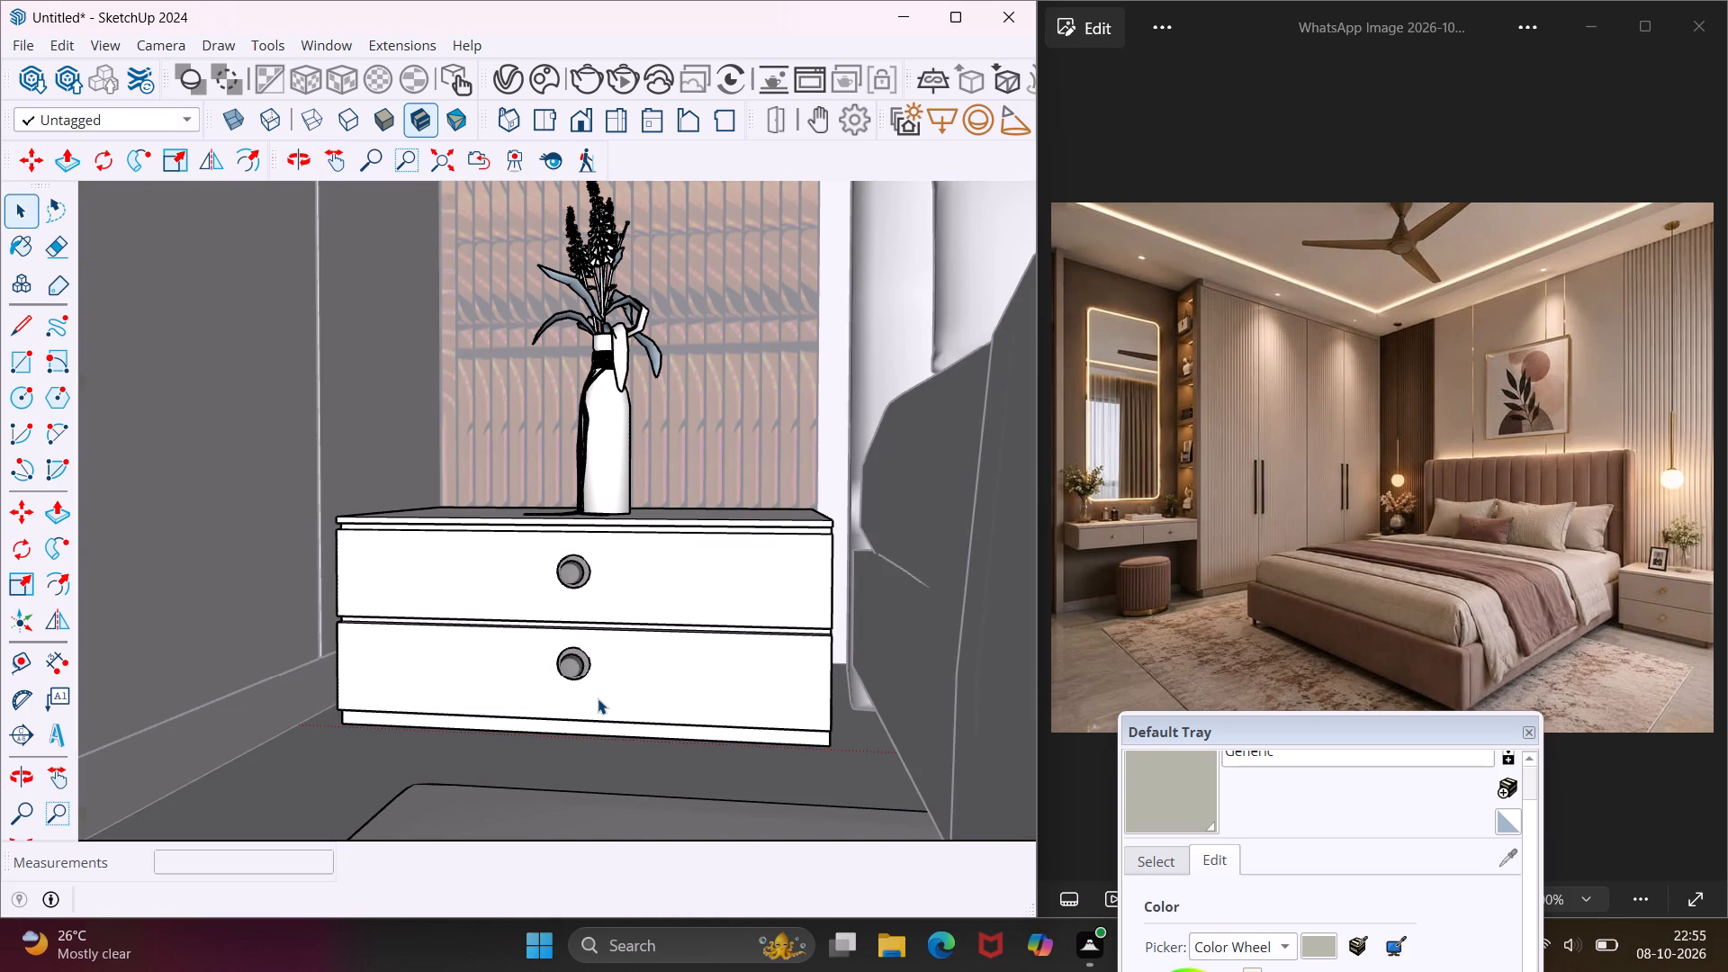
pyautogui.doubleClick(598, 698)
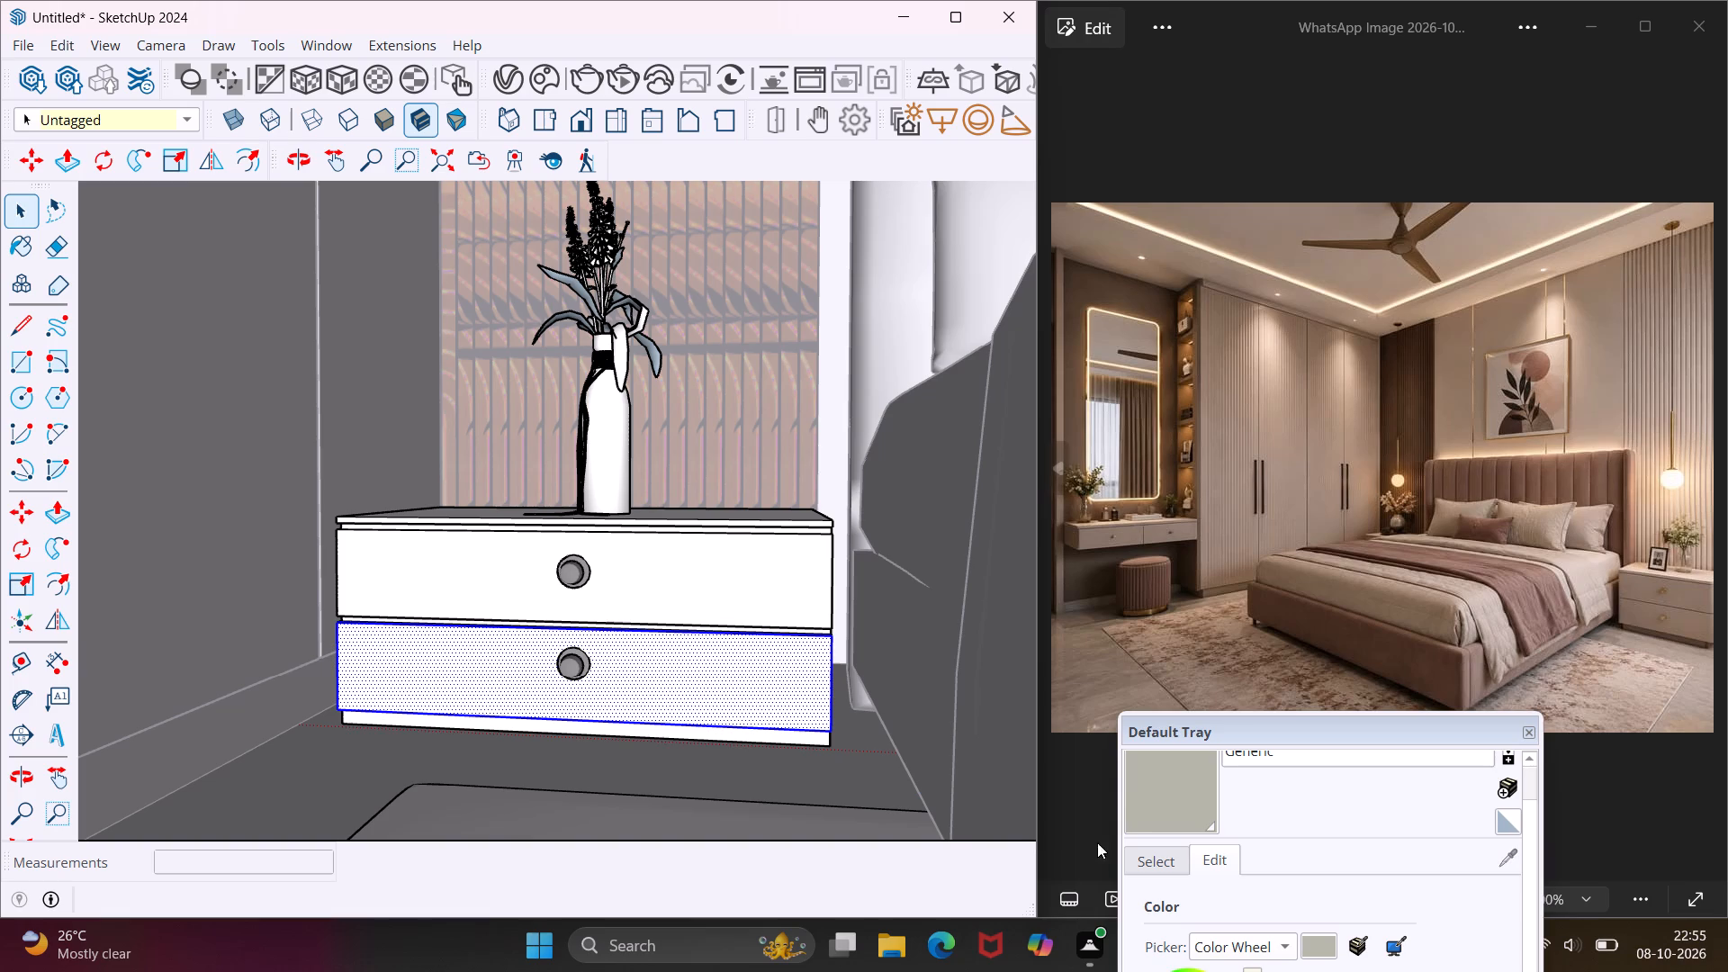
pyautogui.click(1142, 807)
pyautogui.click(769, 691)
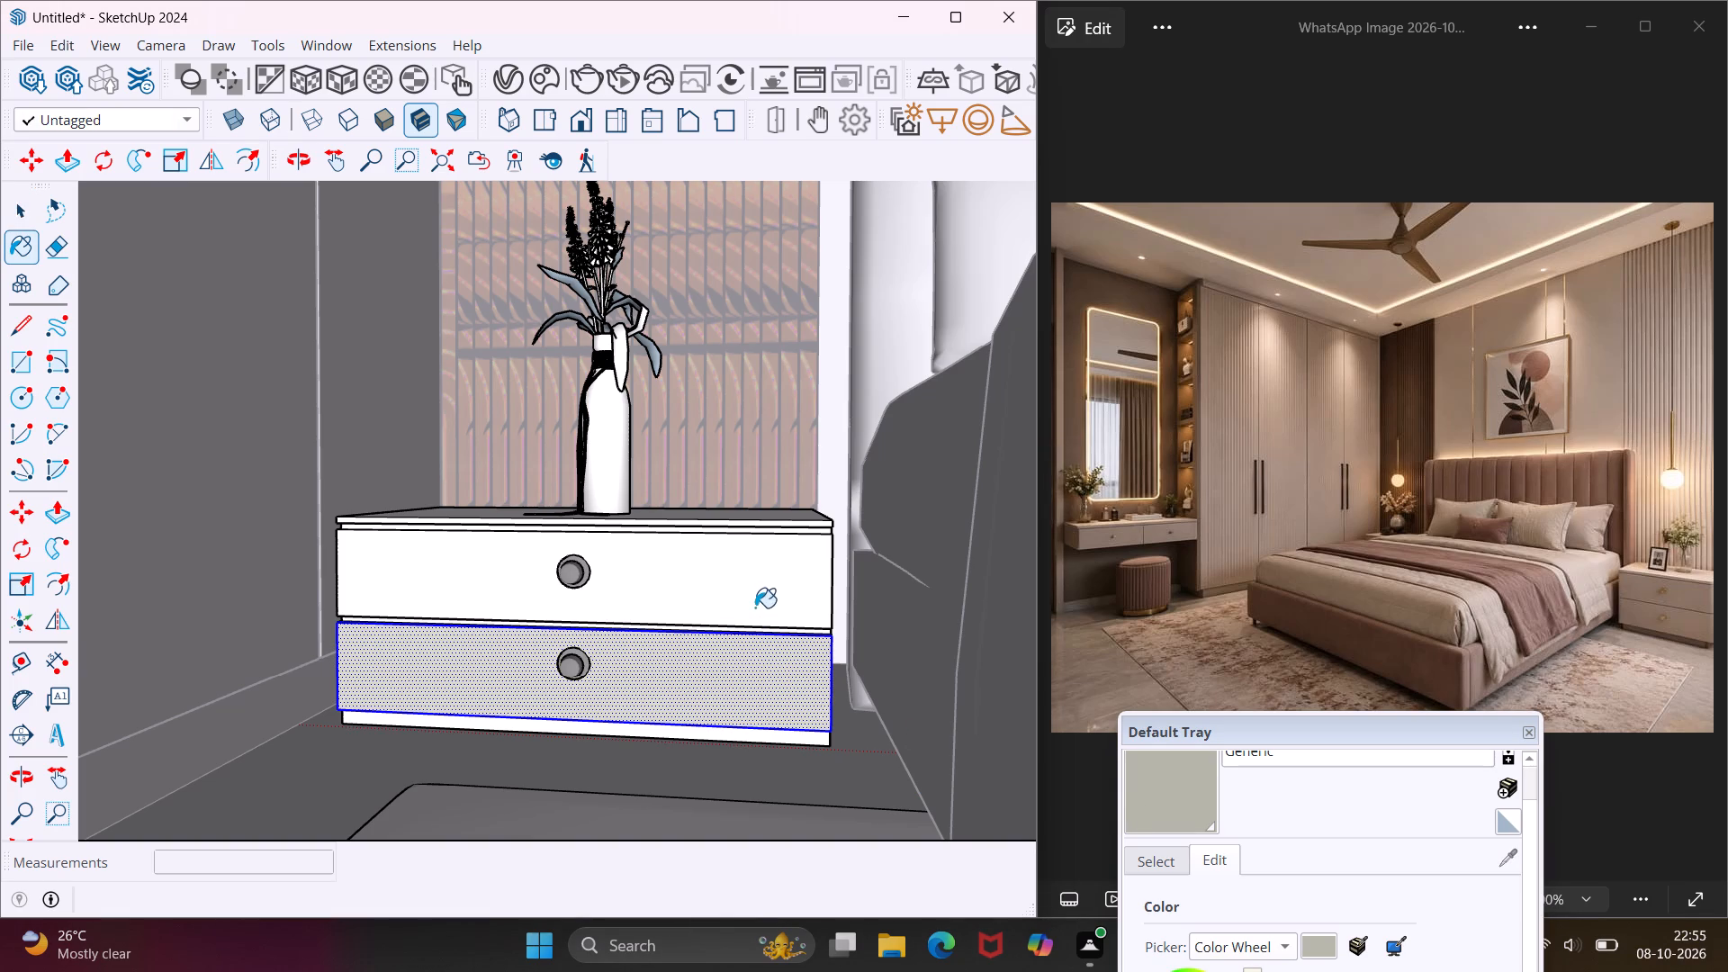
pyautogui.click(754, 579)
# Paint the wardrobe-side nightstand's top, the front edge of the top and its bed-side face with the Generic material.
pyautogui.moveTo(766, 499); pyautogui.dragTo(775, 556, button='middle')
pyautogui.scroll(3, 769, 569)
pyautogui.click(769, 569)
pyautogui.scroll(3, 739, 607)
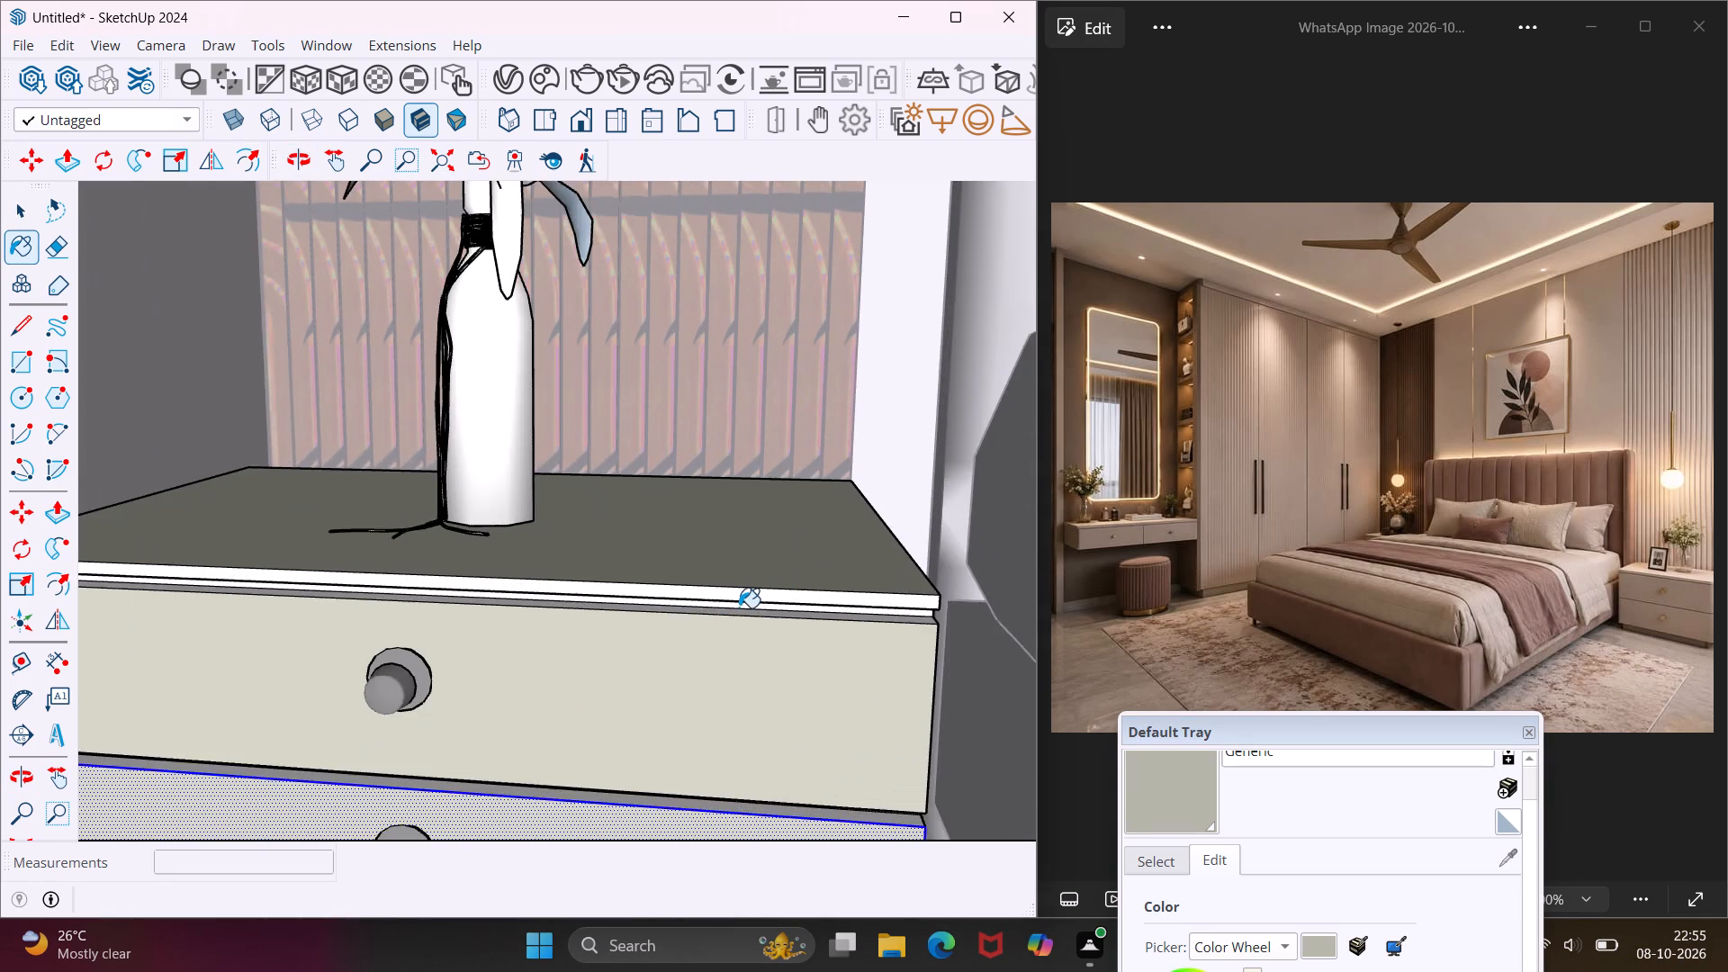
pyautogui.scroll(3, 739, 607)
pyautogui.click(737, 600)
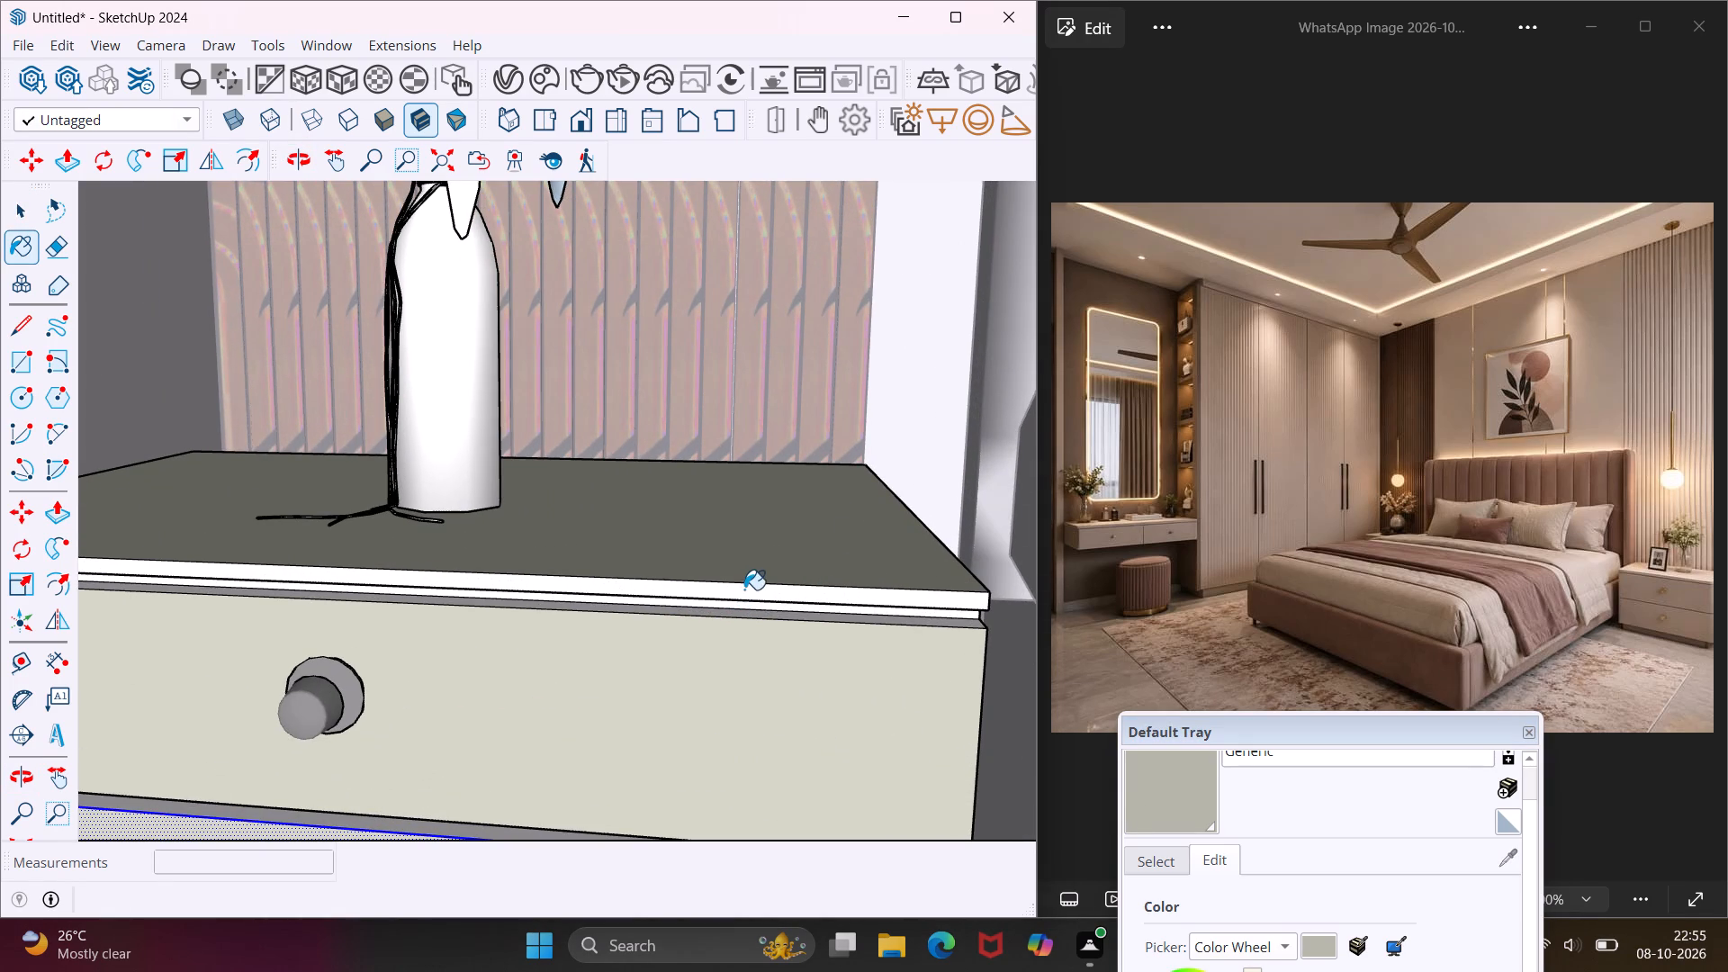
pyautogui.click(746, 589)
pyautogui.moveTo(771, 595); pyautogui.dragTo(644, 596, button='middle')
pyautogui.click(1000, 696)
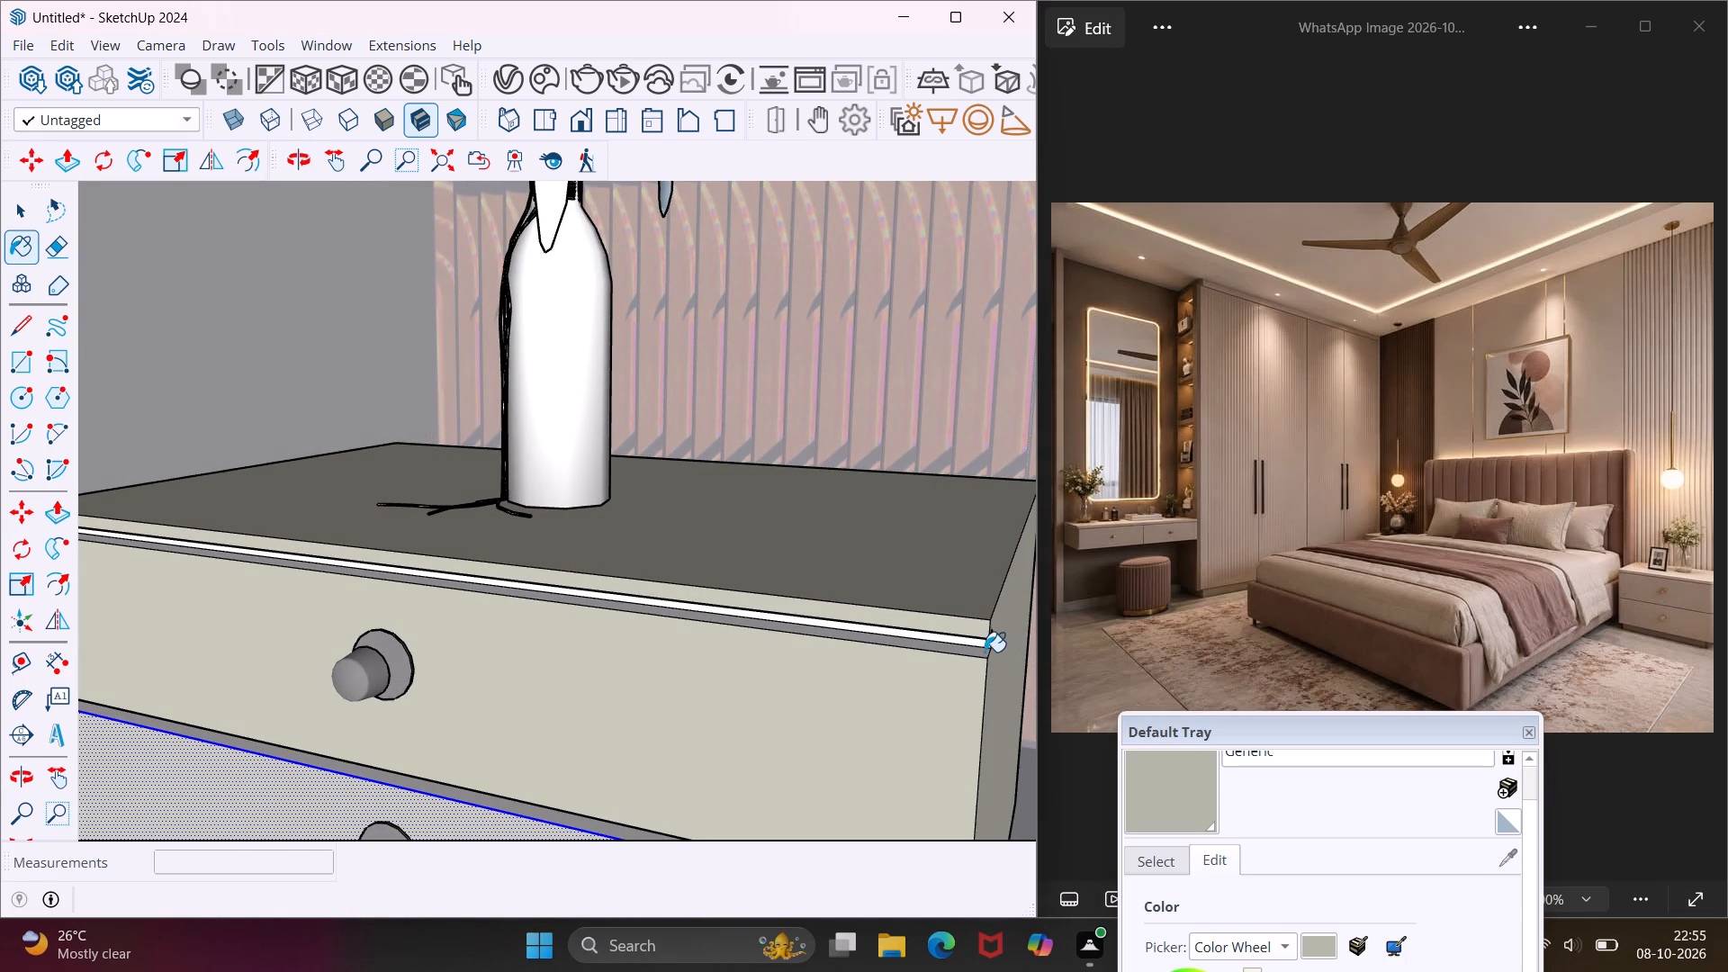
# Paint the wardrobe-side nightstand's plinth front and the side facing the wardrobe with the Generic material.
pyautogui.moveTo(760, 687); pyautogui.dragTo(979, 625, button='middle')
pyautogui.scroll(-5, 895, 614)
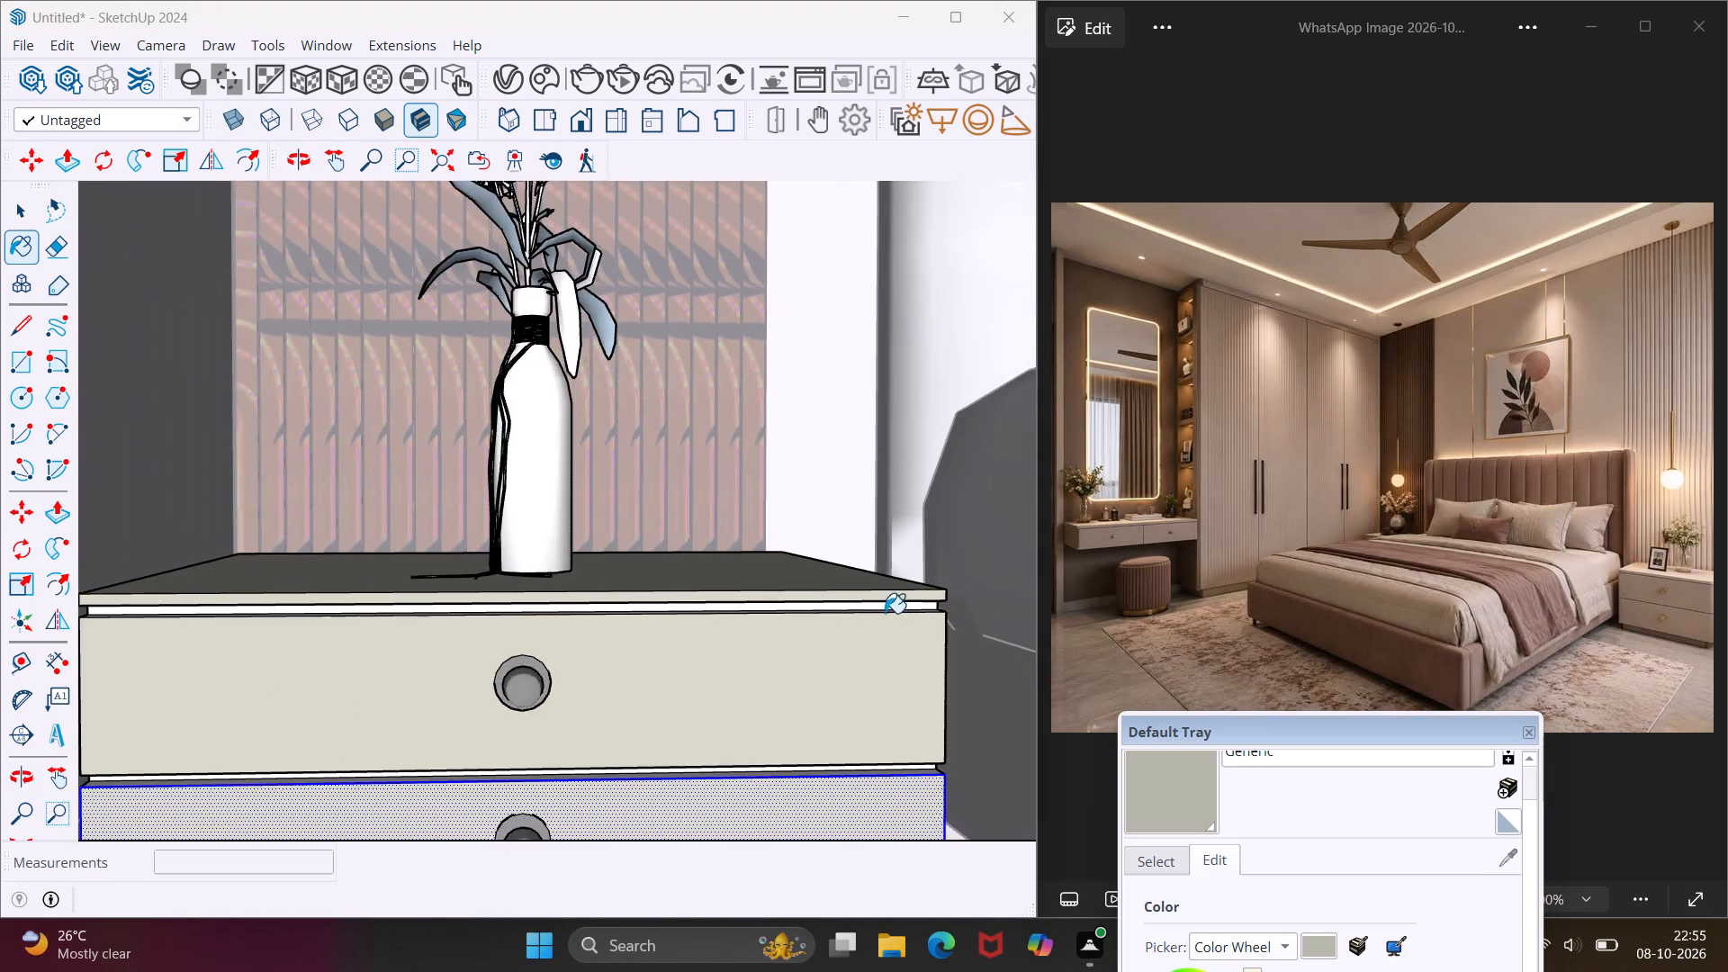
pyautogui.scroll(-7, 885, 613)
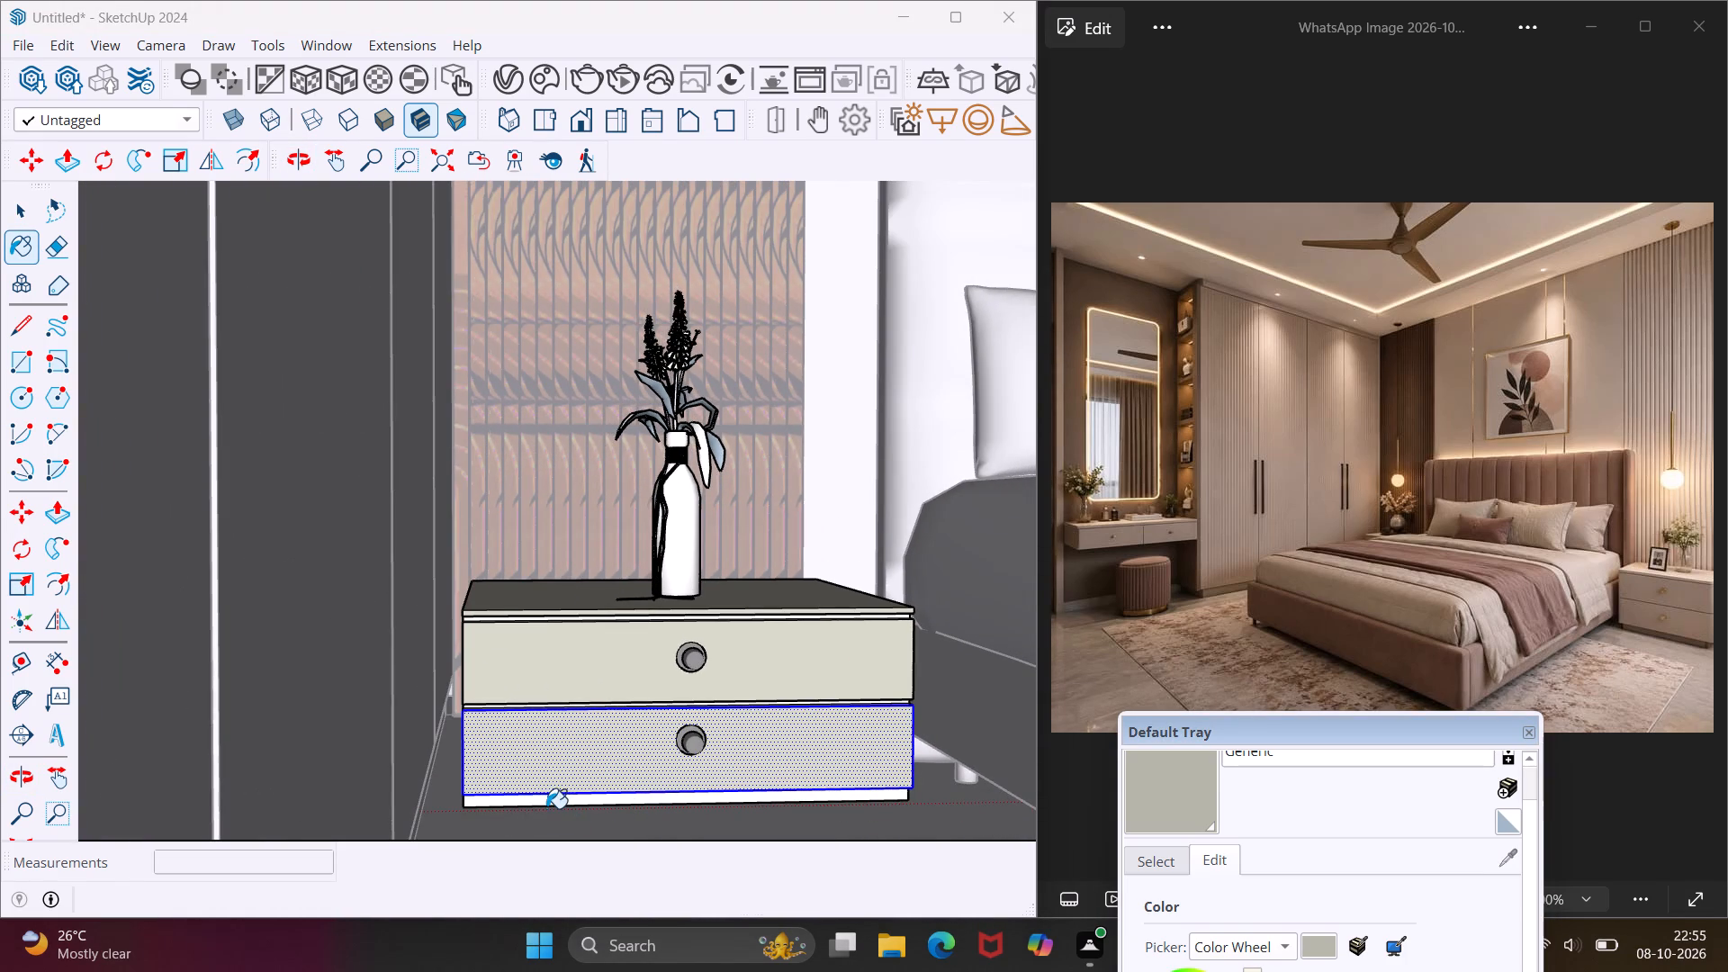
pyautogui.scroll(8, 546, 808)
pyautogui.moveTo(545, 806); pyautogui.dragTo(602, 785, button='middle')
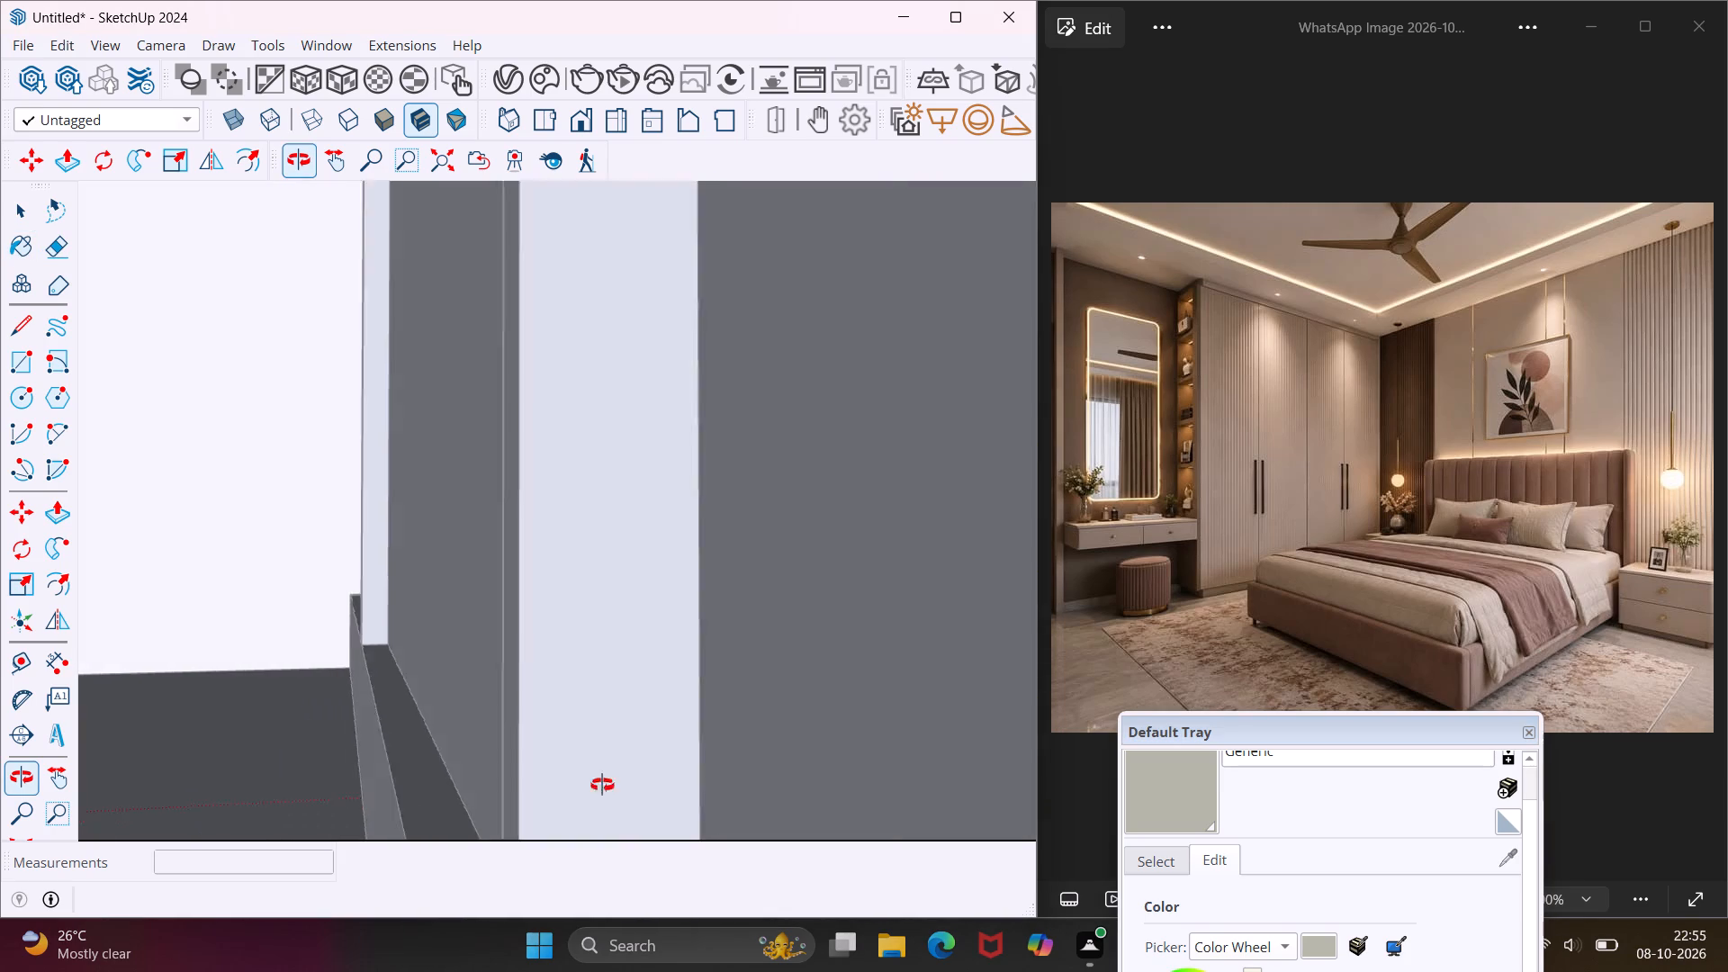
pyautogui.moveTo(602, 785); pyautogui.dragTo(580, 780, button='middle')
pyautogui.scroll(3, 570, 769)
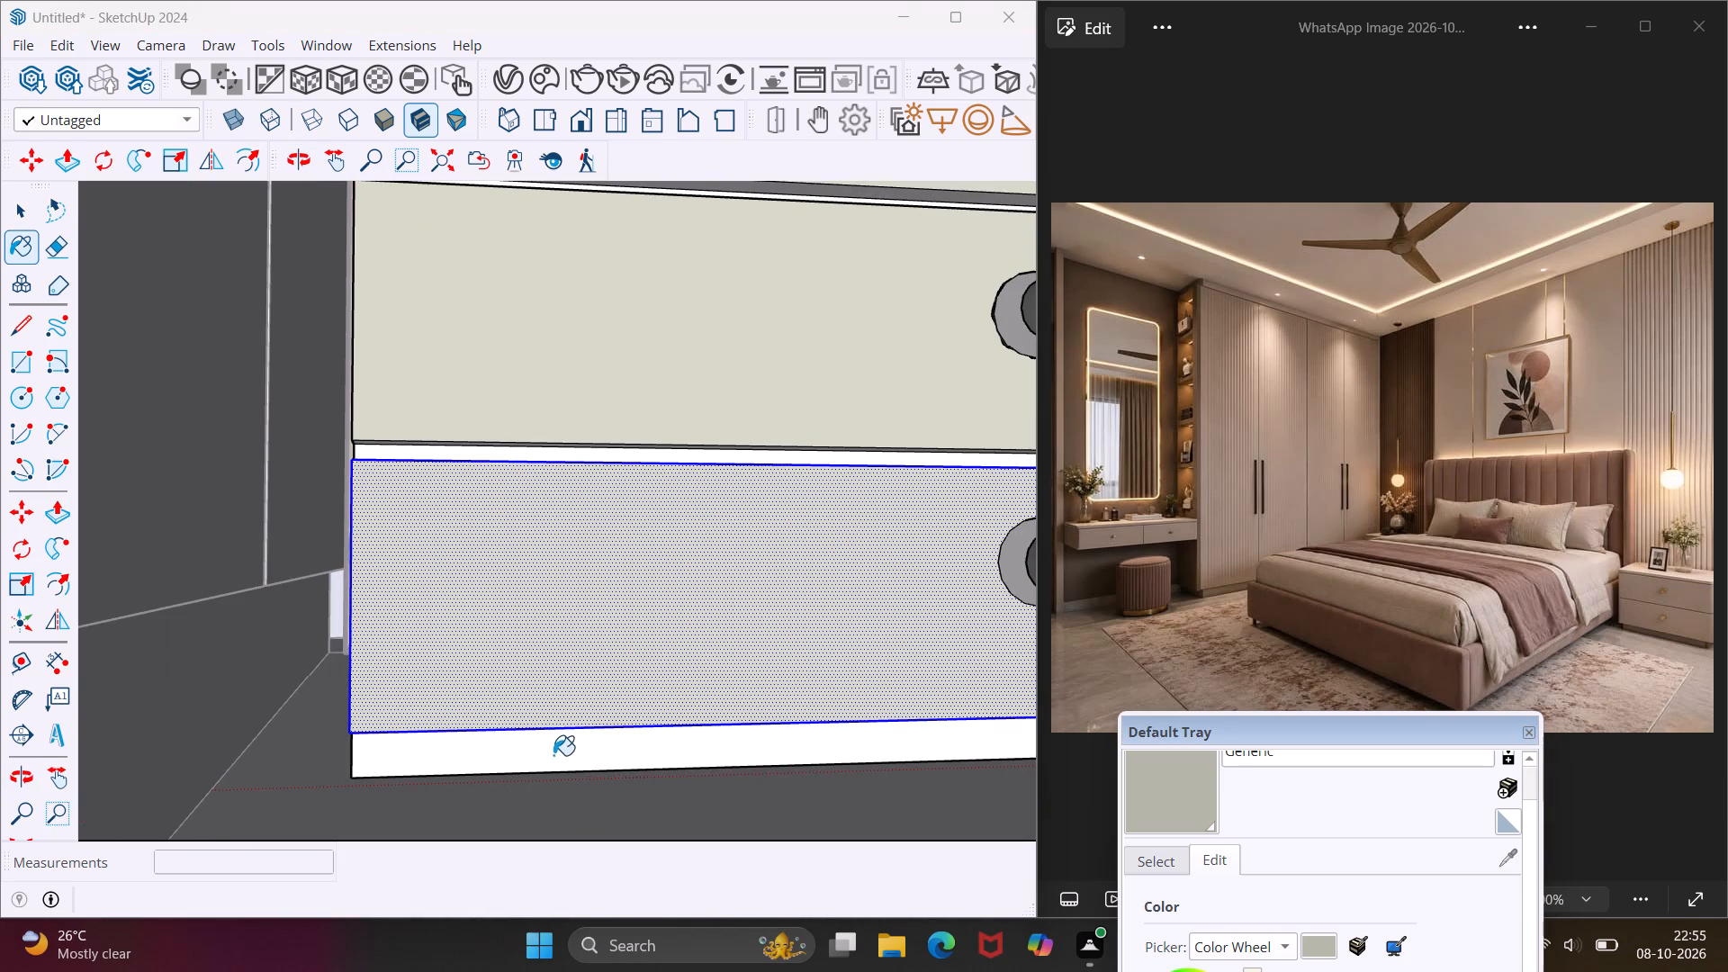
pyautogui.click(553, 755)
pyautogui.moveTo(501, 701); pyautogui.dragTo(562, 706, button='middle')
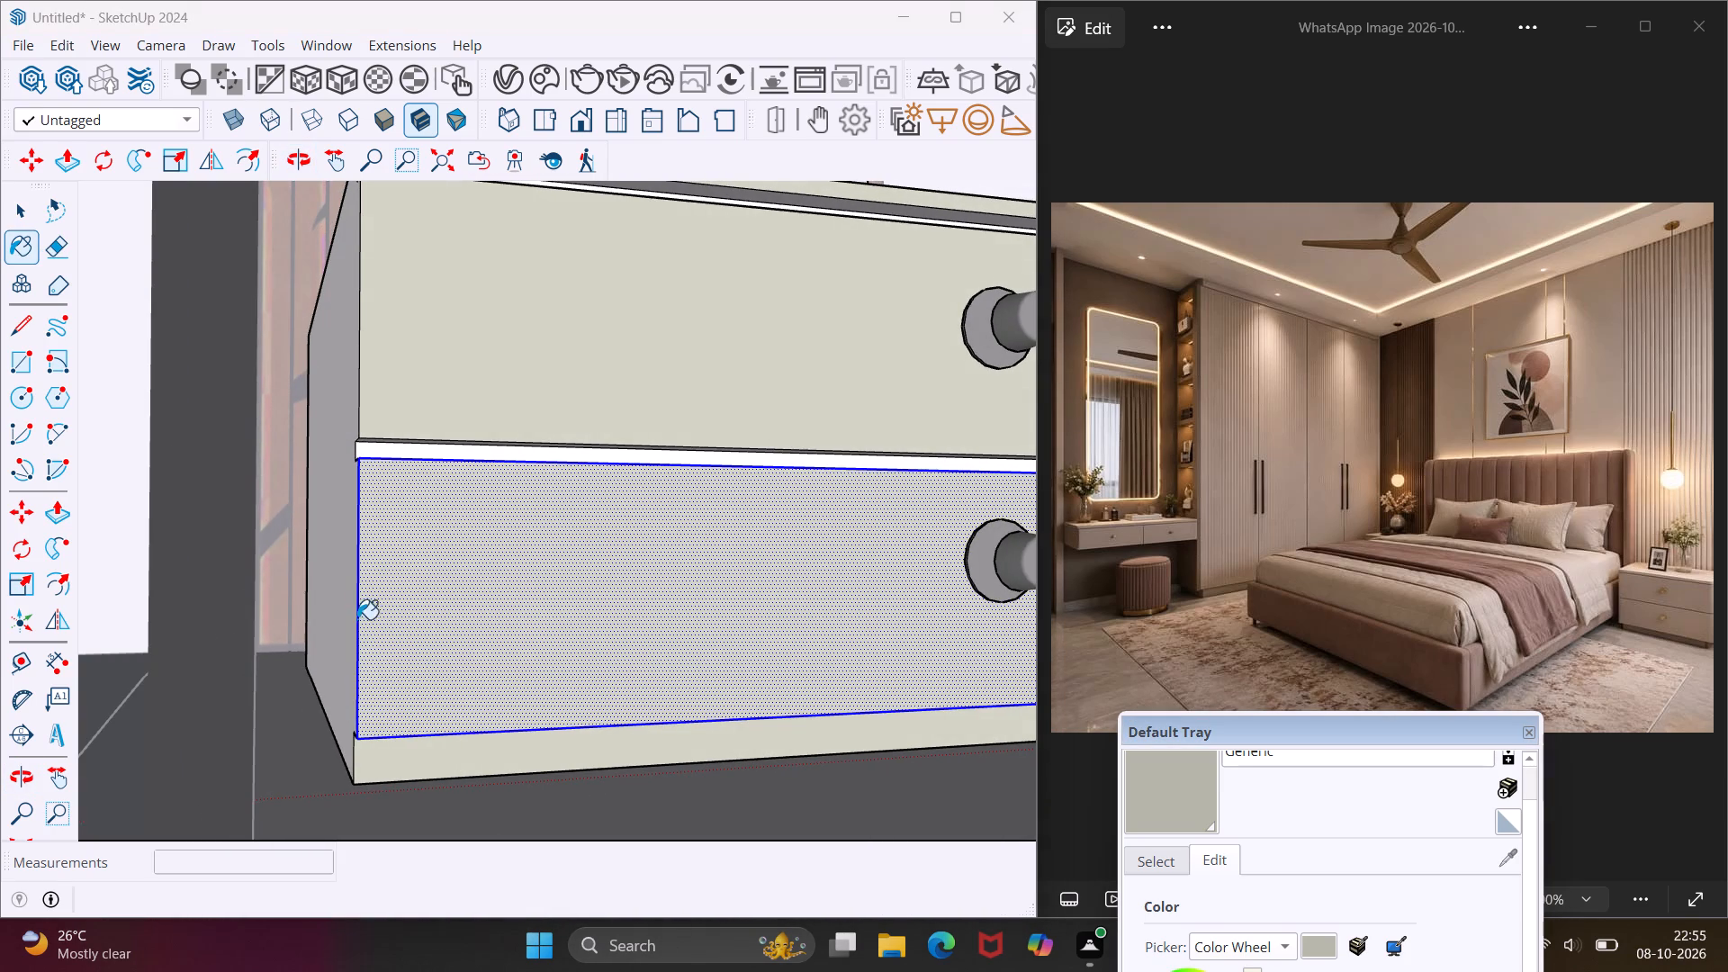
pyautogui.scroll(4, 353, 577)
pyautogui.click(350, 570)
# Paint both drawer fronts of the nightstand on the other side of the bed with the Generic material.
pyautogui.moveTo(517, 472); pyautogui.dragTo(517, 471, button='middle')
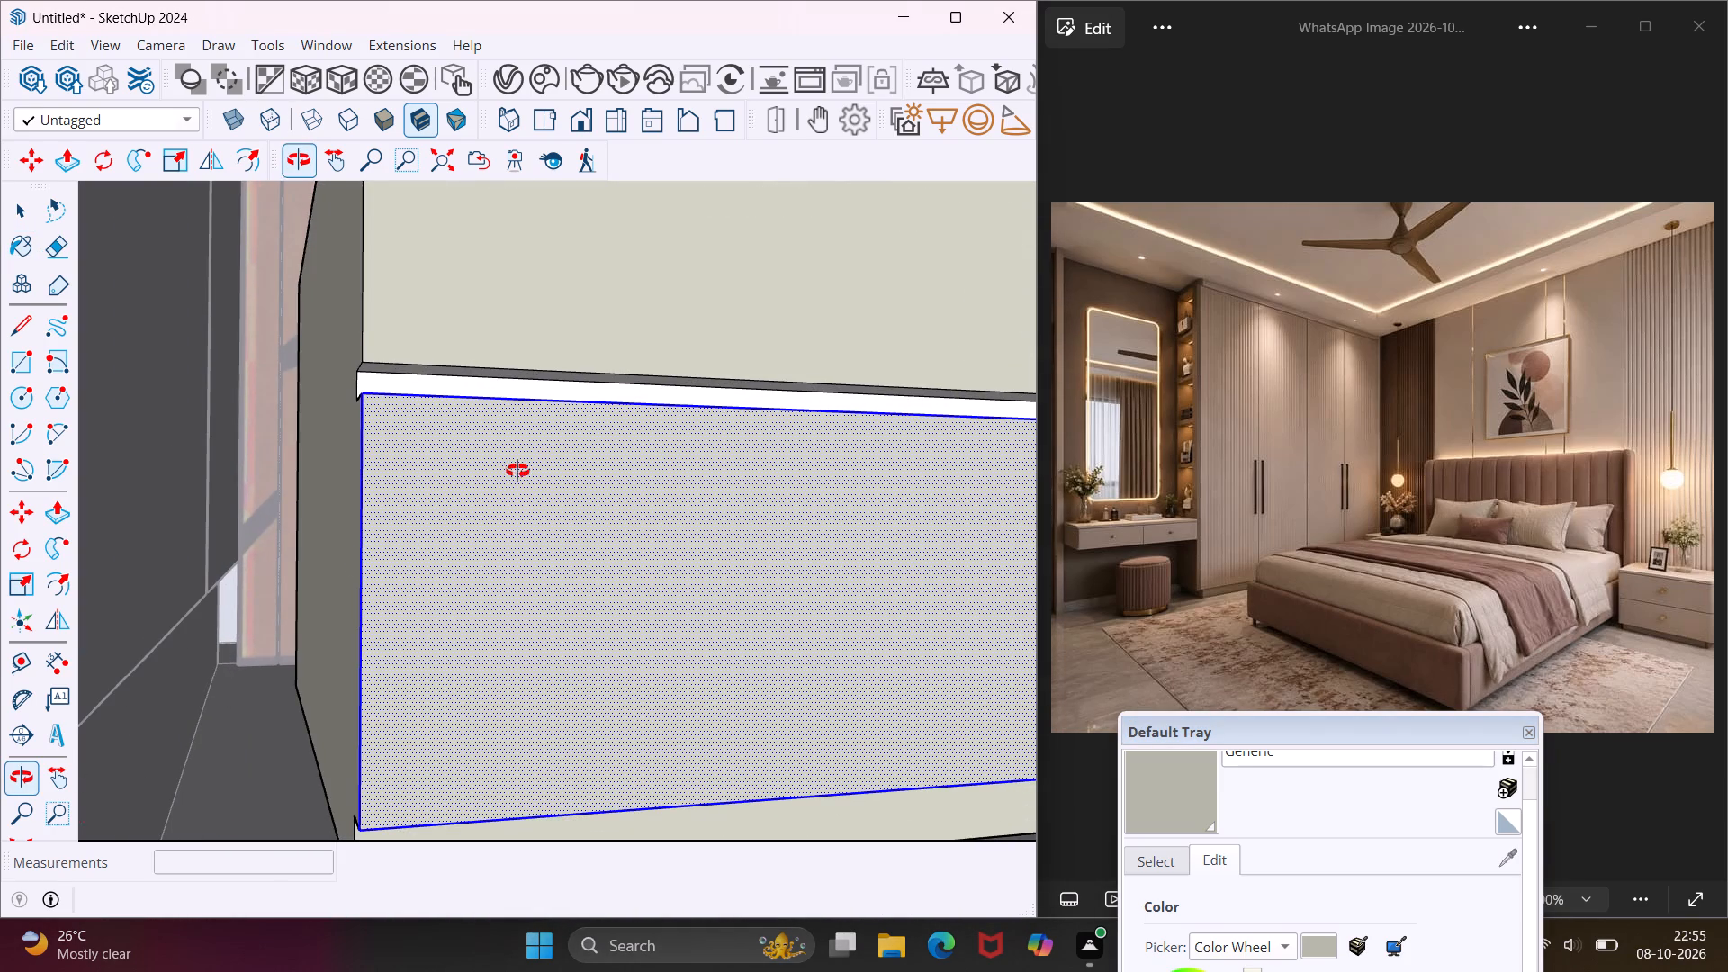
pyautogui.moveTo(517, 471); pyautogui.dragTo(332, 574, button='middle')
pyautogui.scroll(-12, 335, 575)
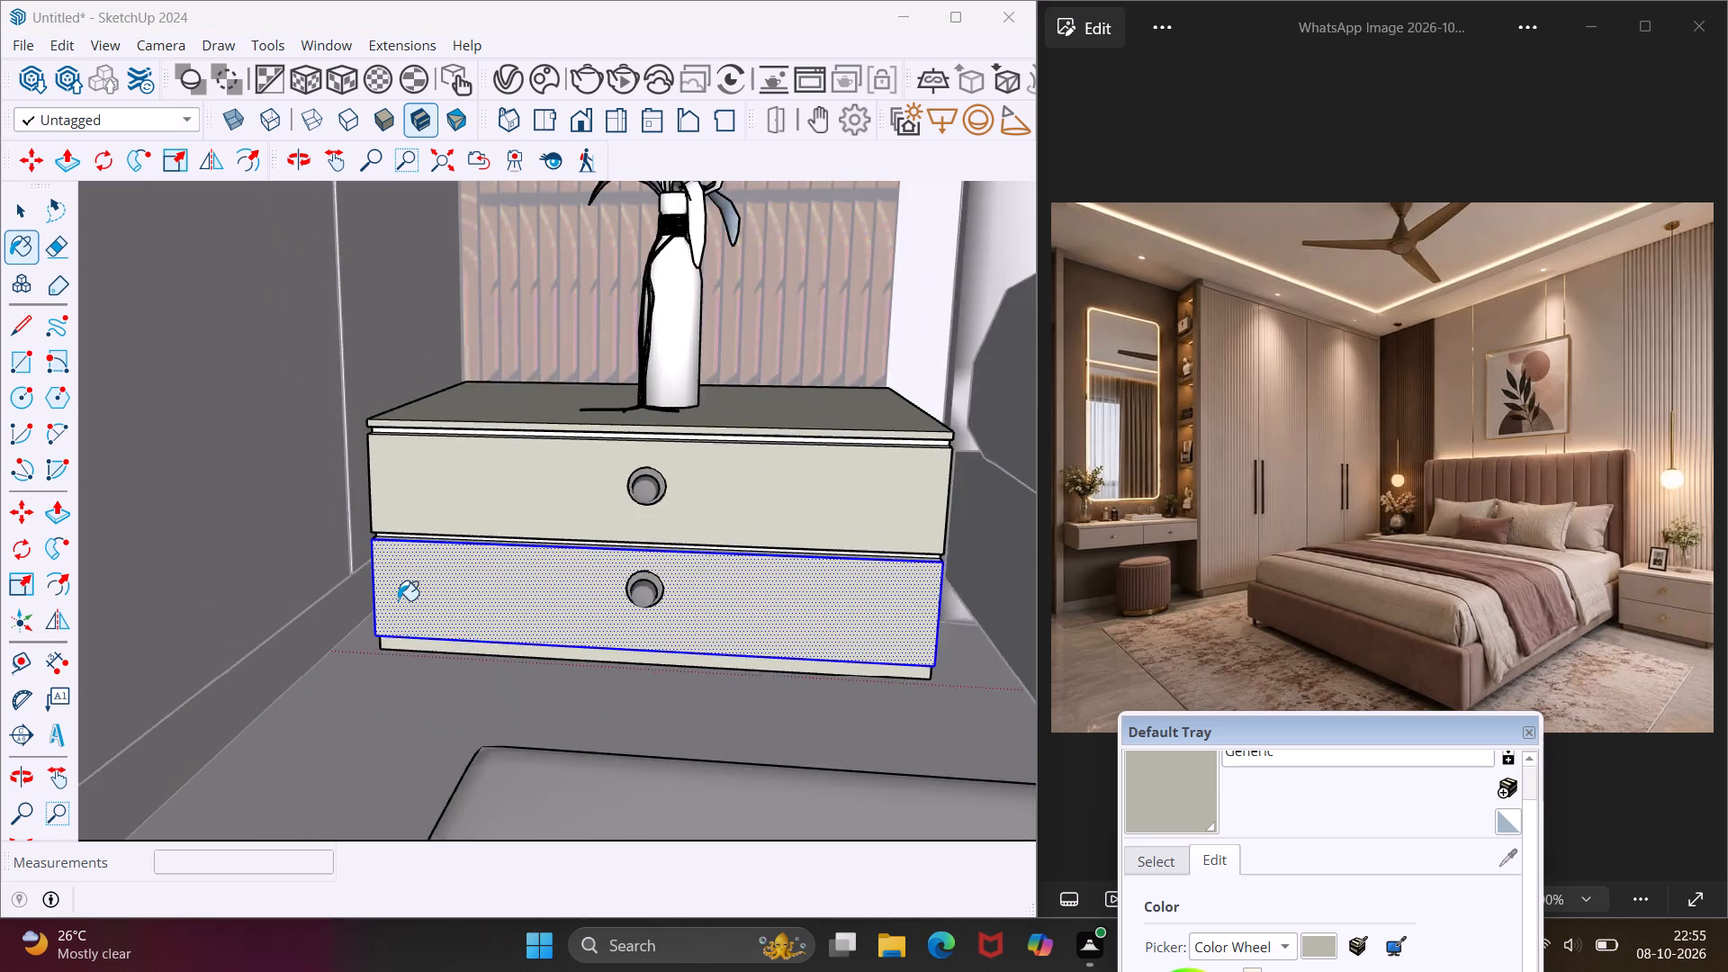
pyautogui.scroll(-19, 398, 600)
pyautogui.scroll(-3, 400, 600)
pyautogui.scroll(14, 723, 614)
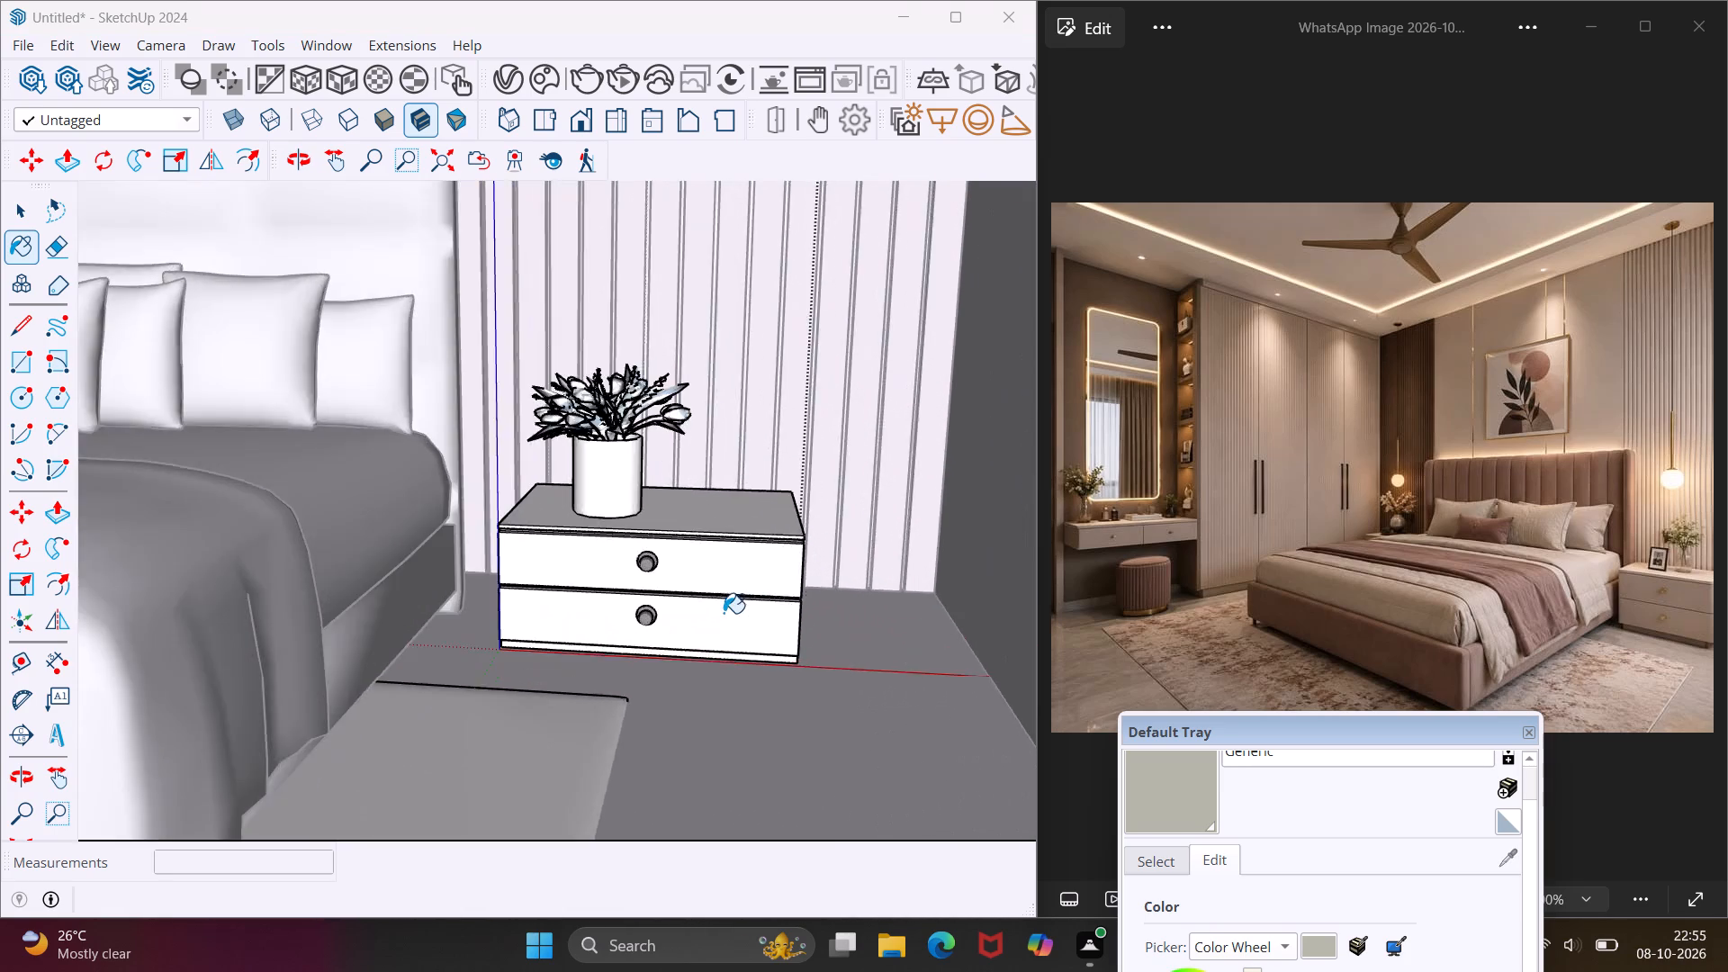
pyautogui.scroll(9, 724, 613)
pyautogui.click(720, 616)
pyautogui.click(786, 509)
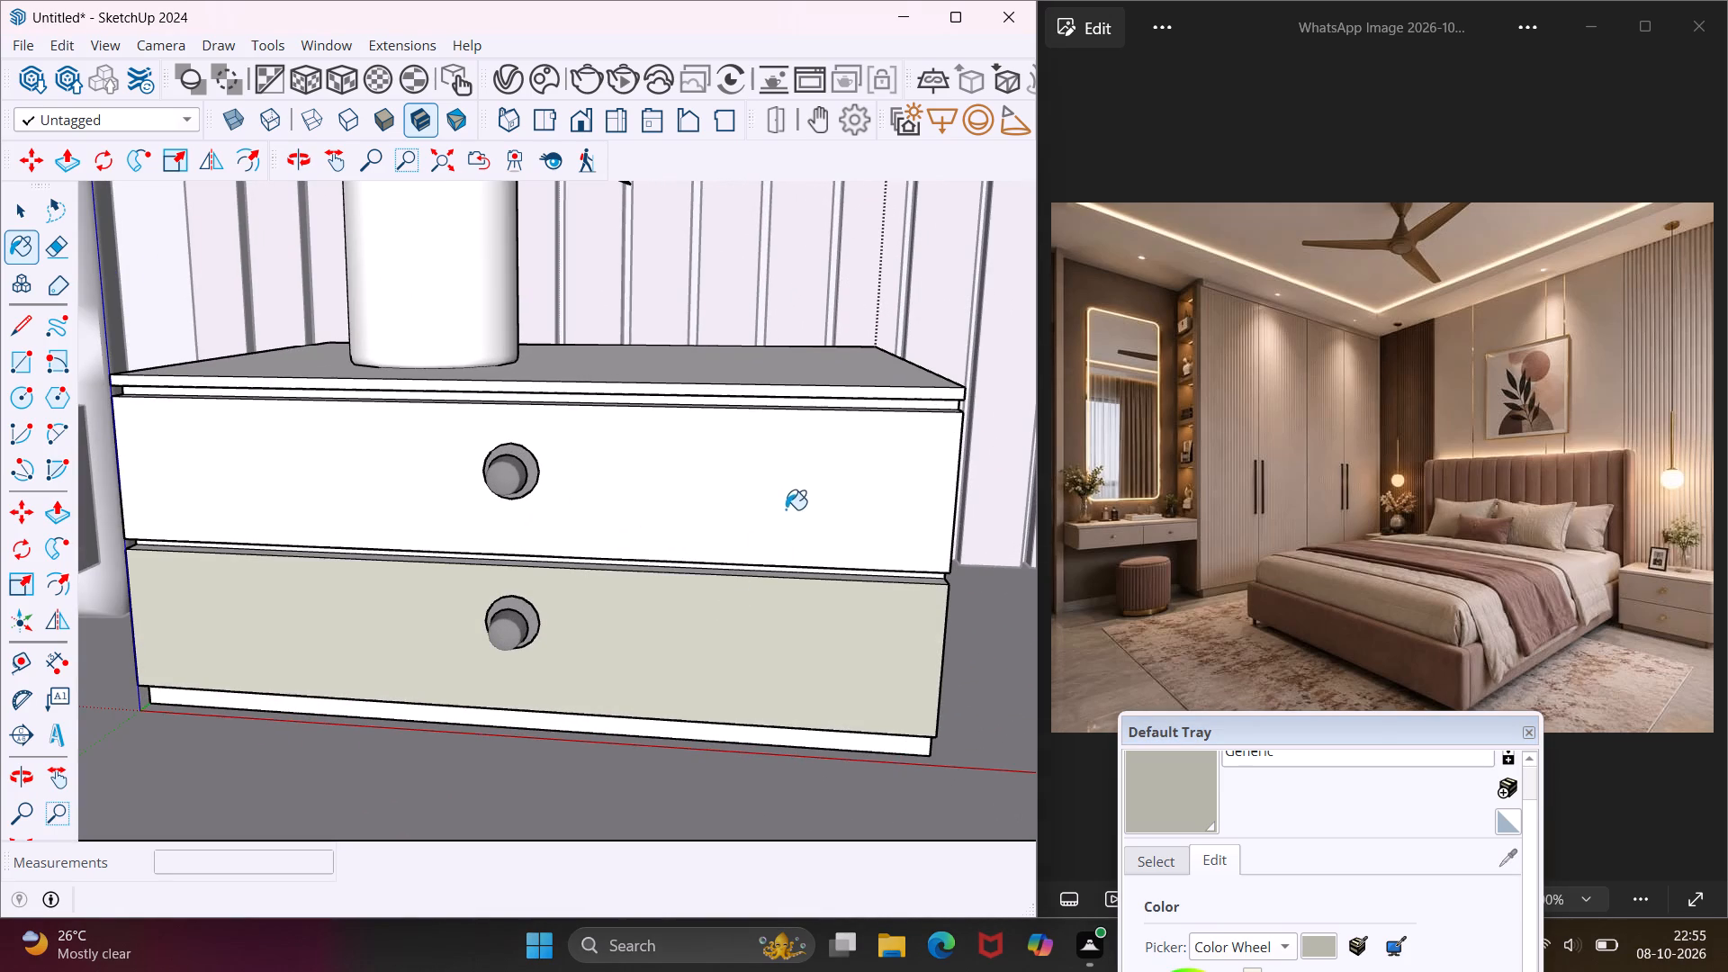
# Paint the second nightstand's top, the top's front edge, the plinth front and both side faces with the Generic material.
pyautogui.click(833, 374)
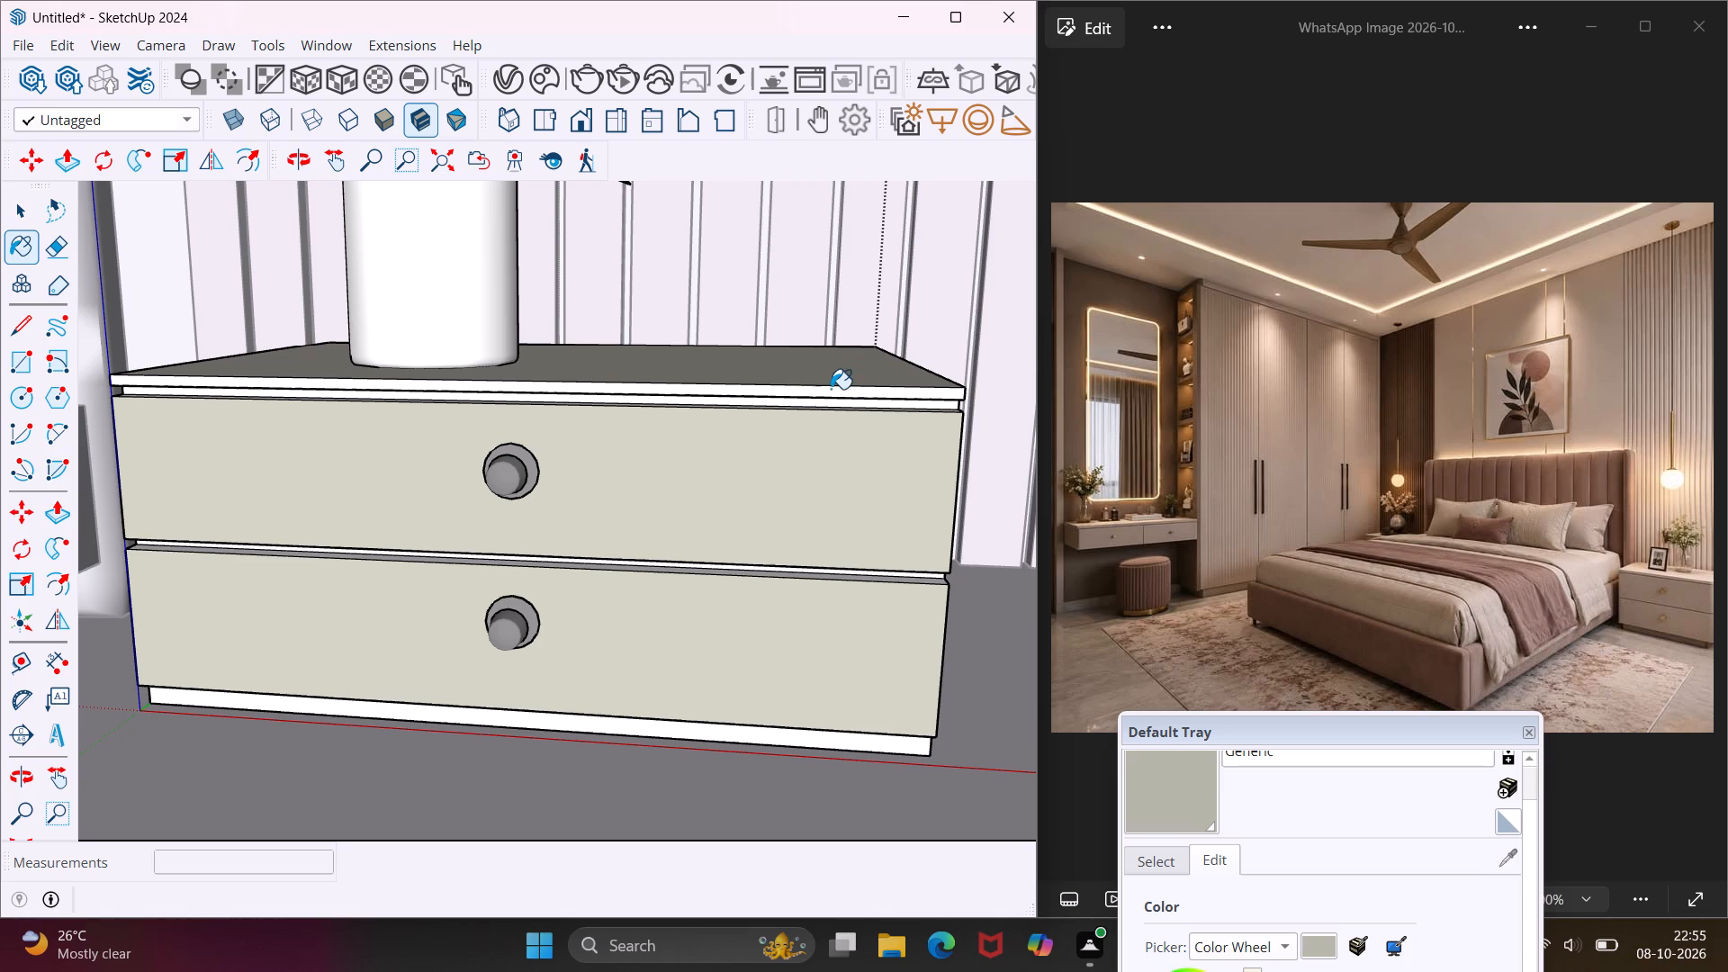
pyautogui.click(832, 391)
pyautogui.click(717, 736)
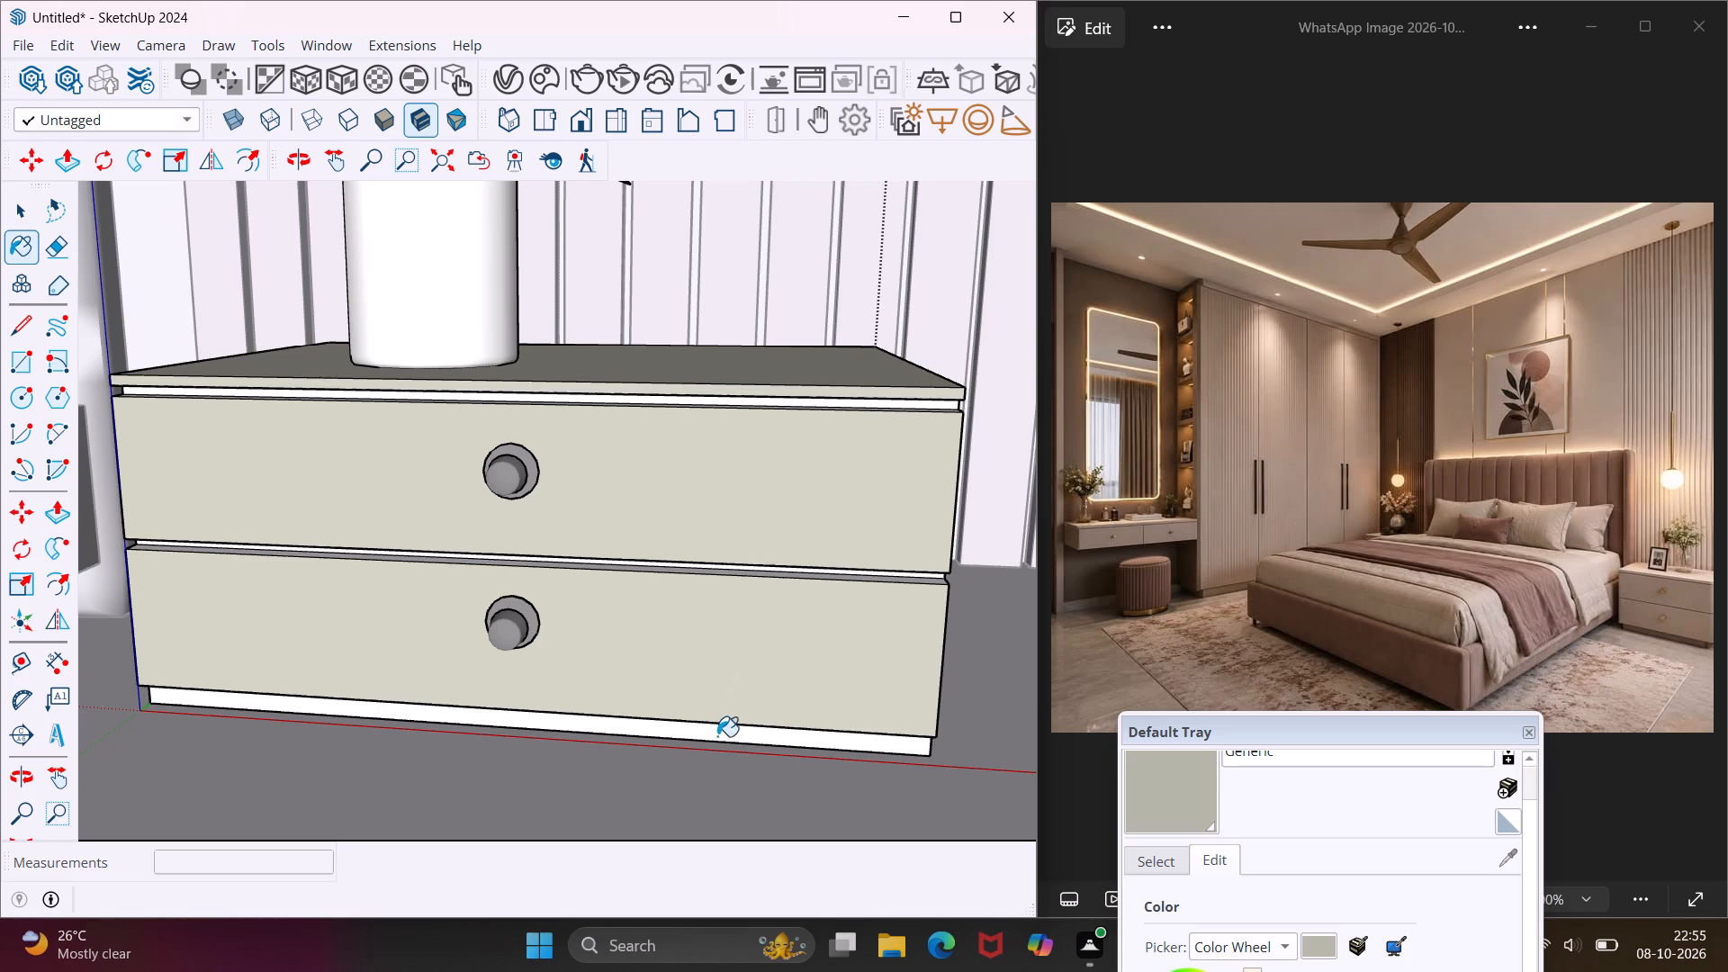
pyautogui.moveTo(807, 713); pyautogui.dragTo(702, 712, button='middle')
pyautogui.click(739, 661)
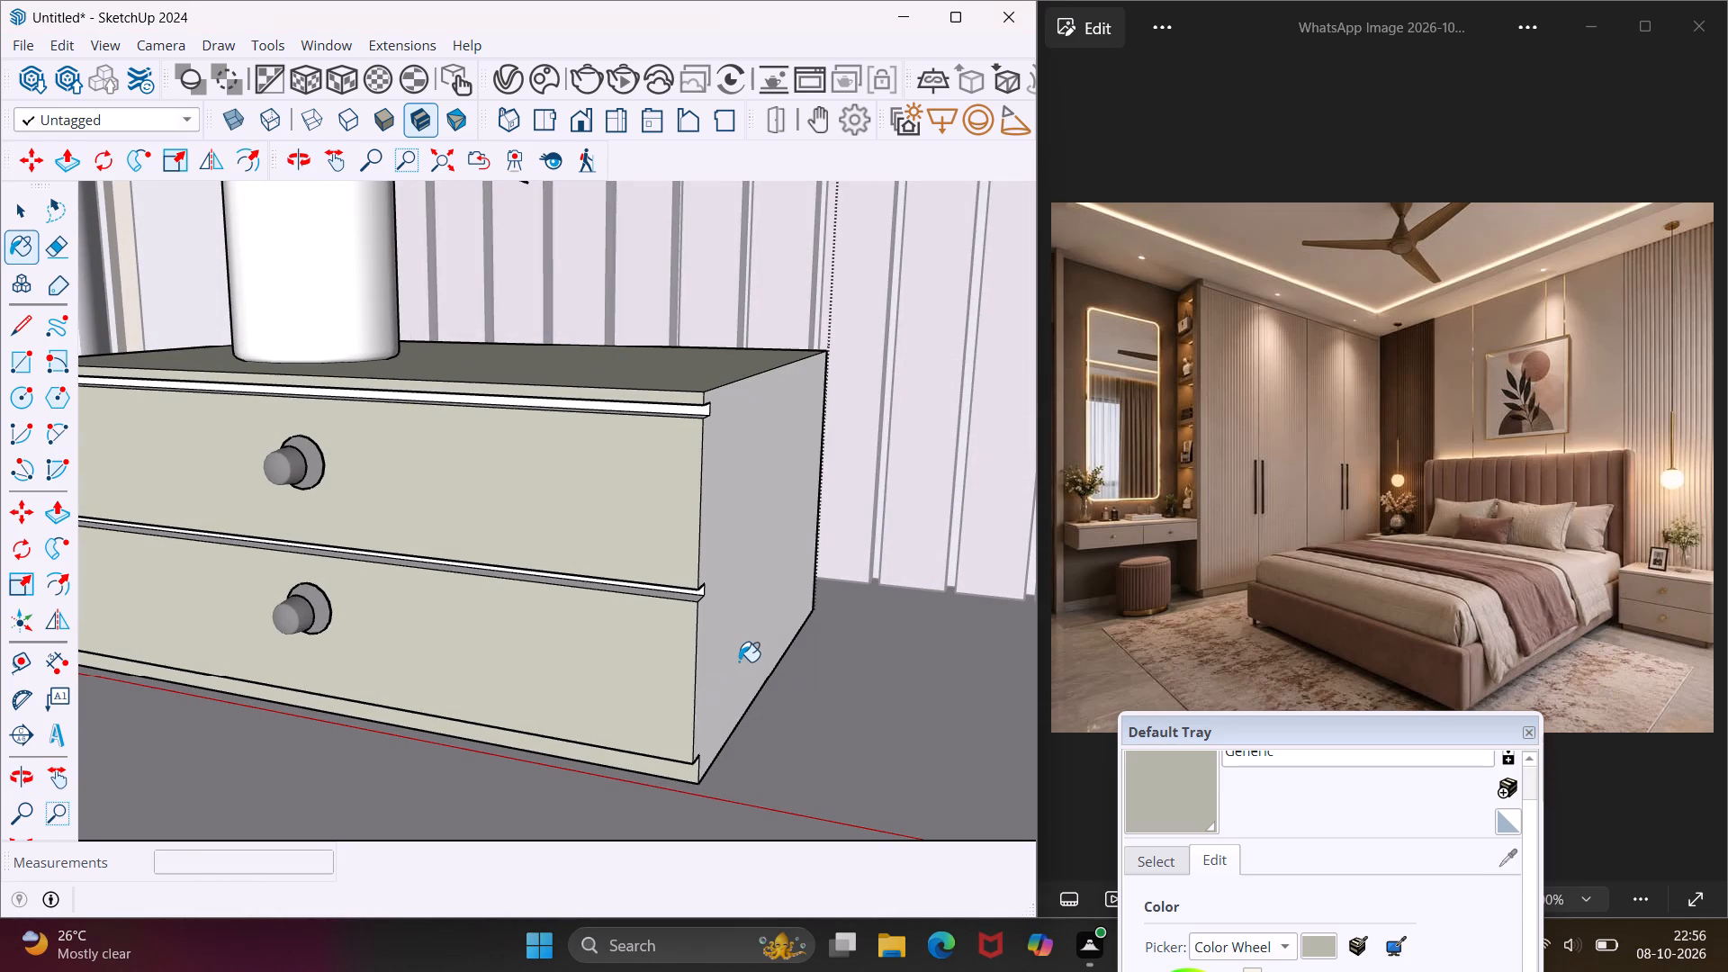
pyautogui.moveTo(631, 532); pyautogui.dragTo(937, 532, button='middle')
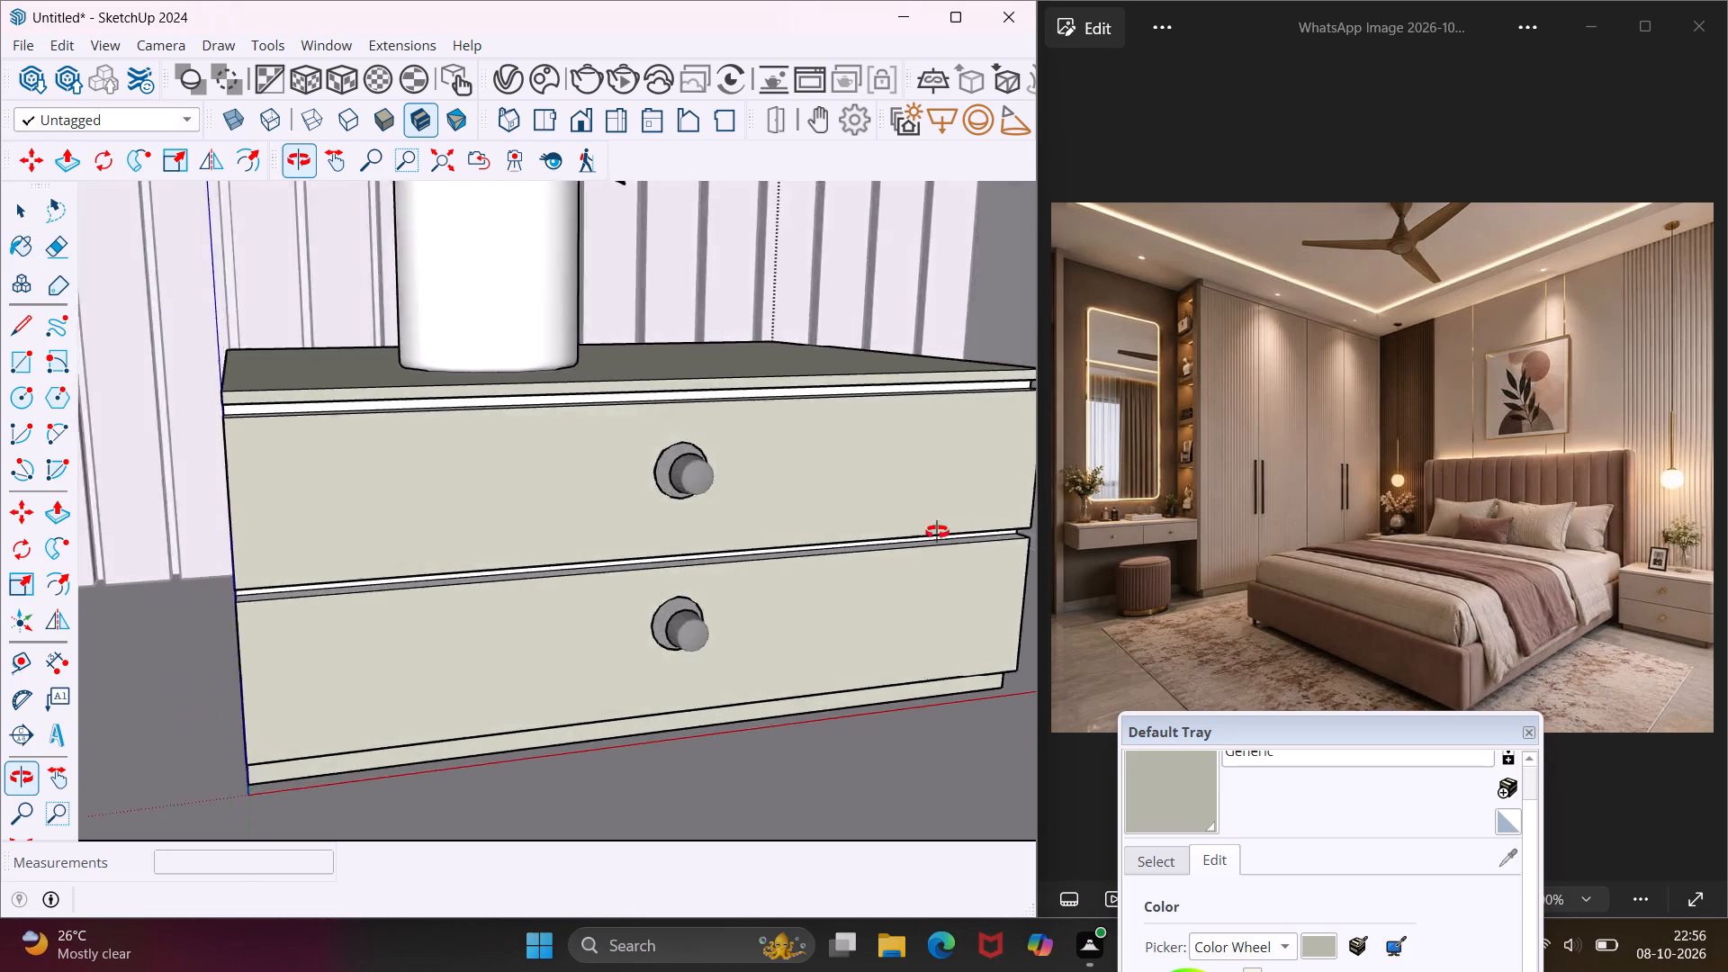
pyautogui.moveTo(937, 532); pyautogui.dragTo(969, 555, button='middle')
pyautogui.scroll(3, 297, 555)
pyautogui.click(294, 546)
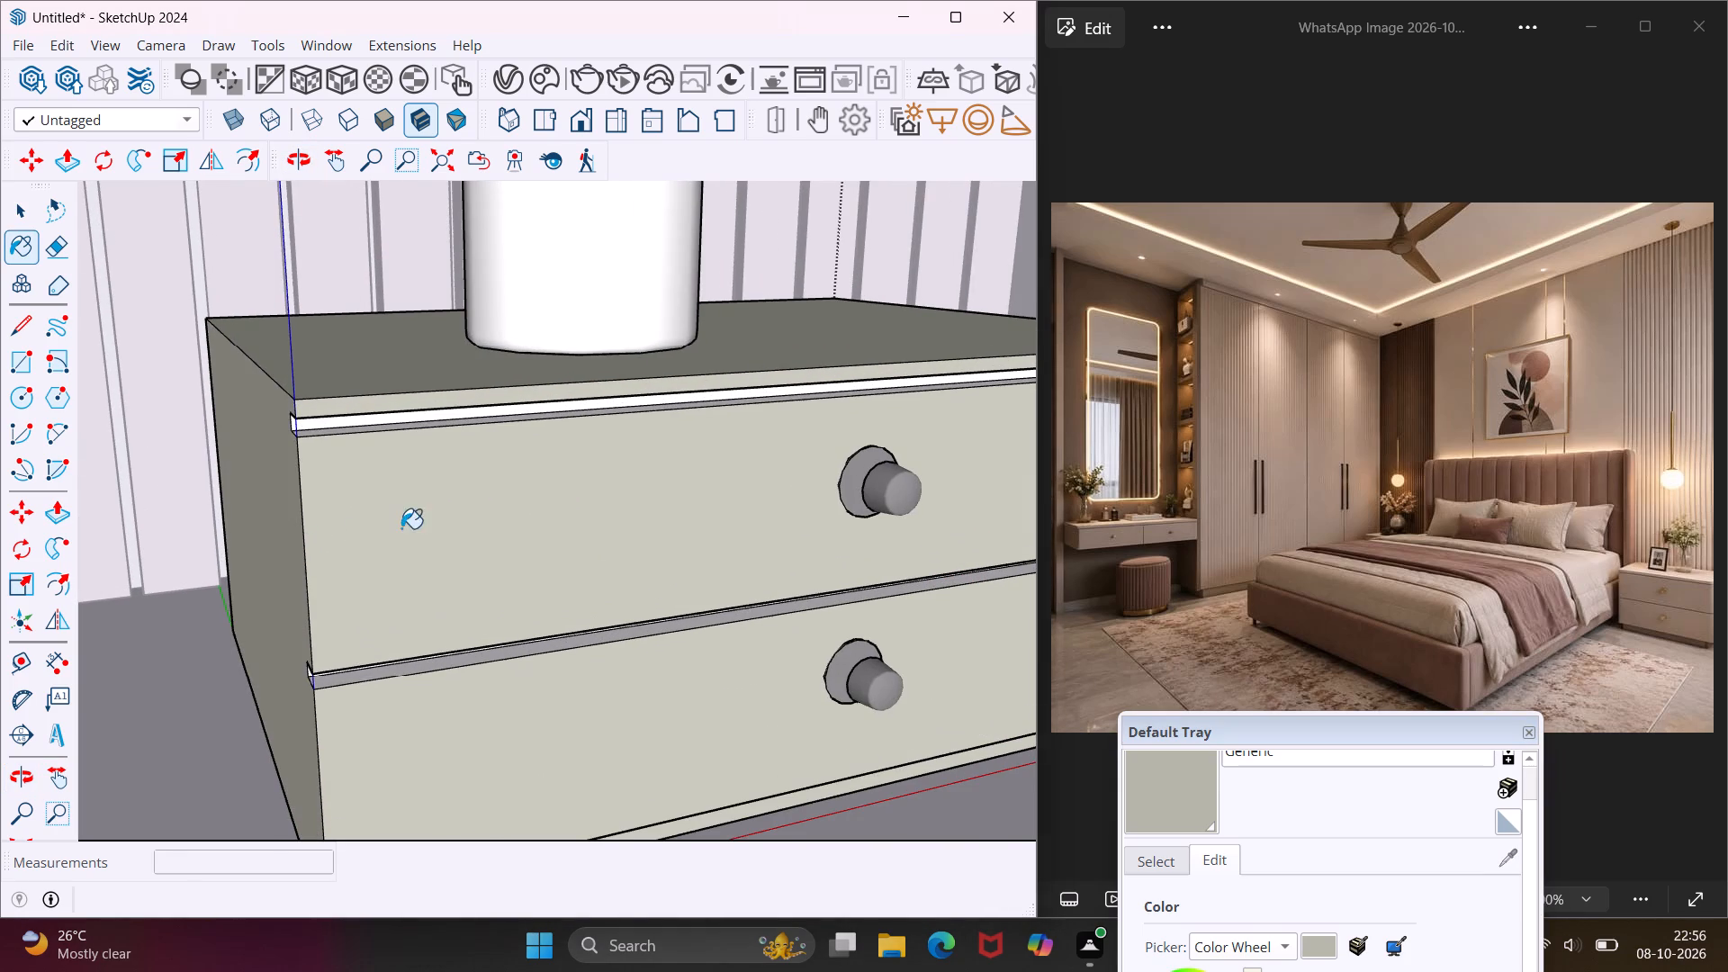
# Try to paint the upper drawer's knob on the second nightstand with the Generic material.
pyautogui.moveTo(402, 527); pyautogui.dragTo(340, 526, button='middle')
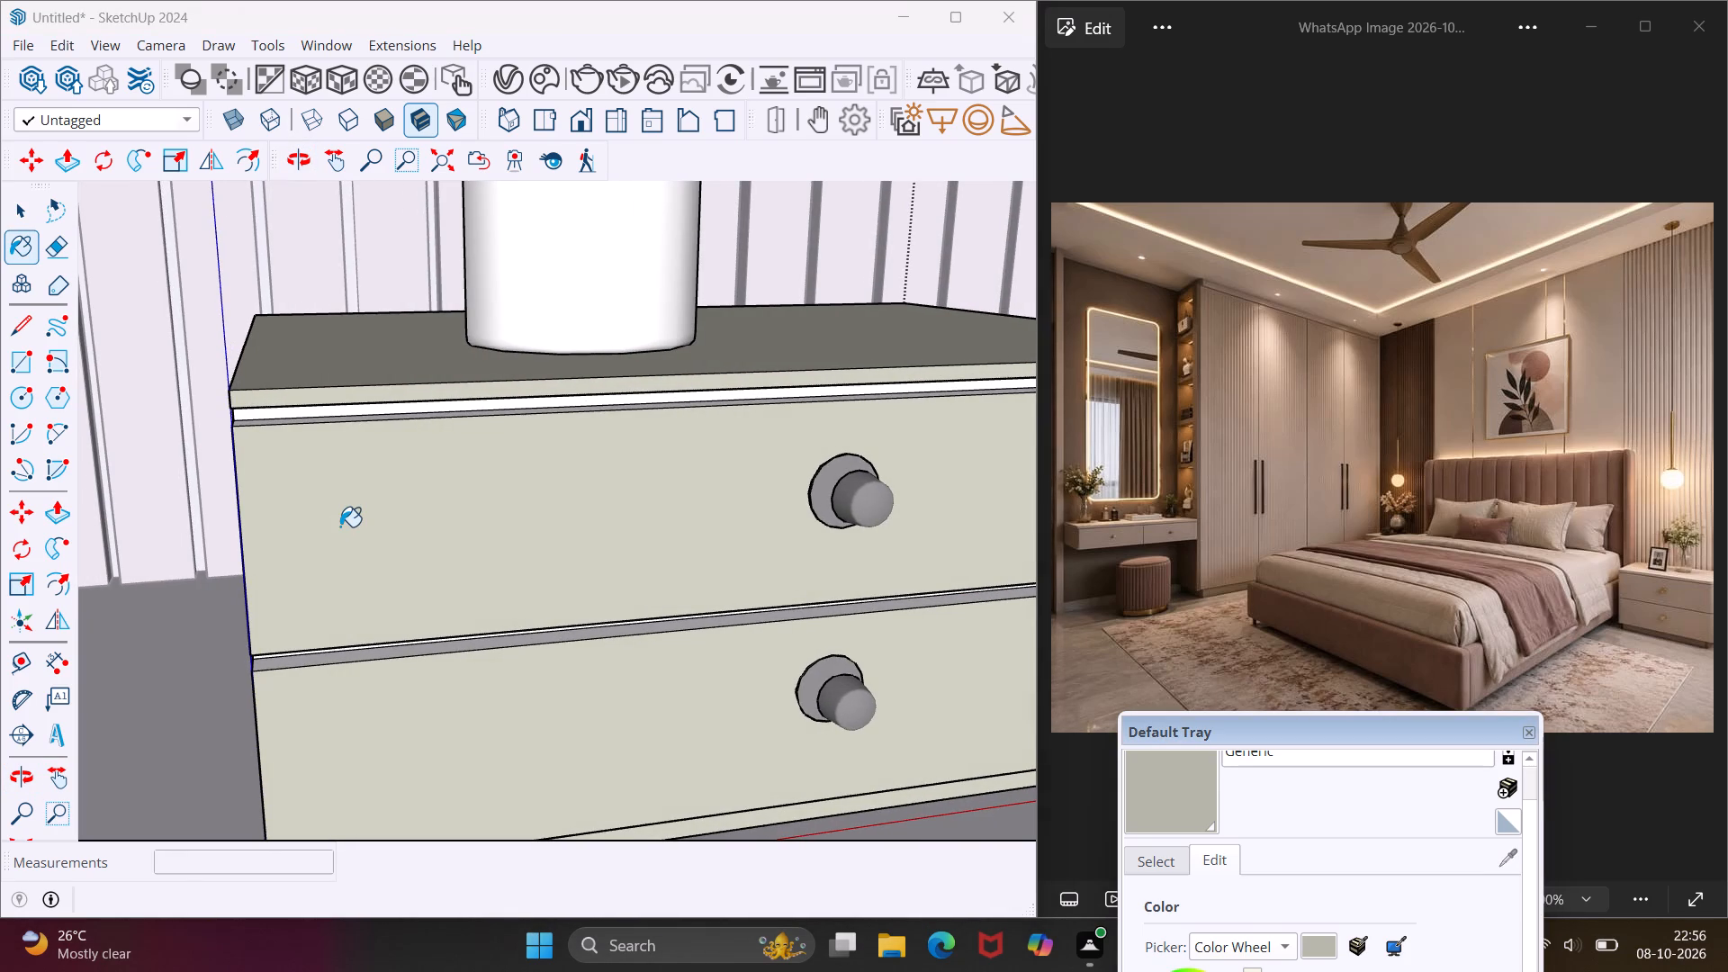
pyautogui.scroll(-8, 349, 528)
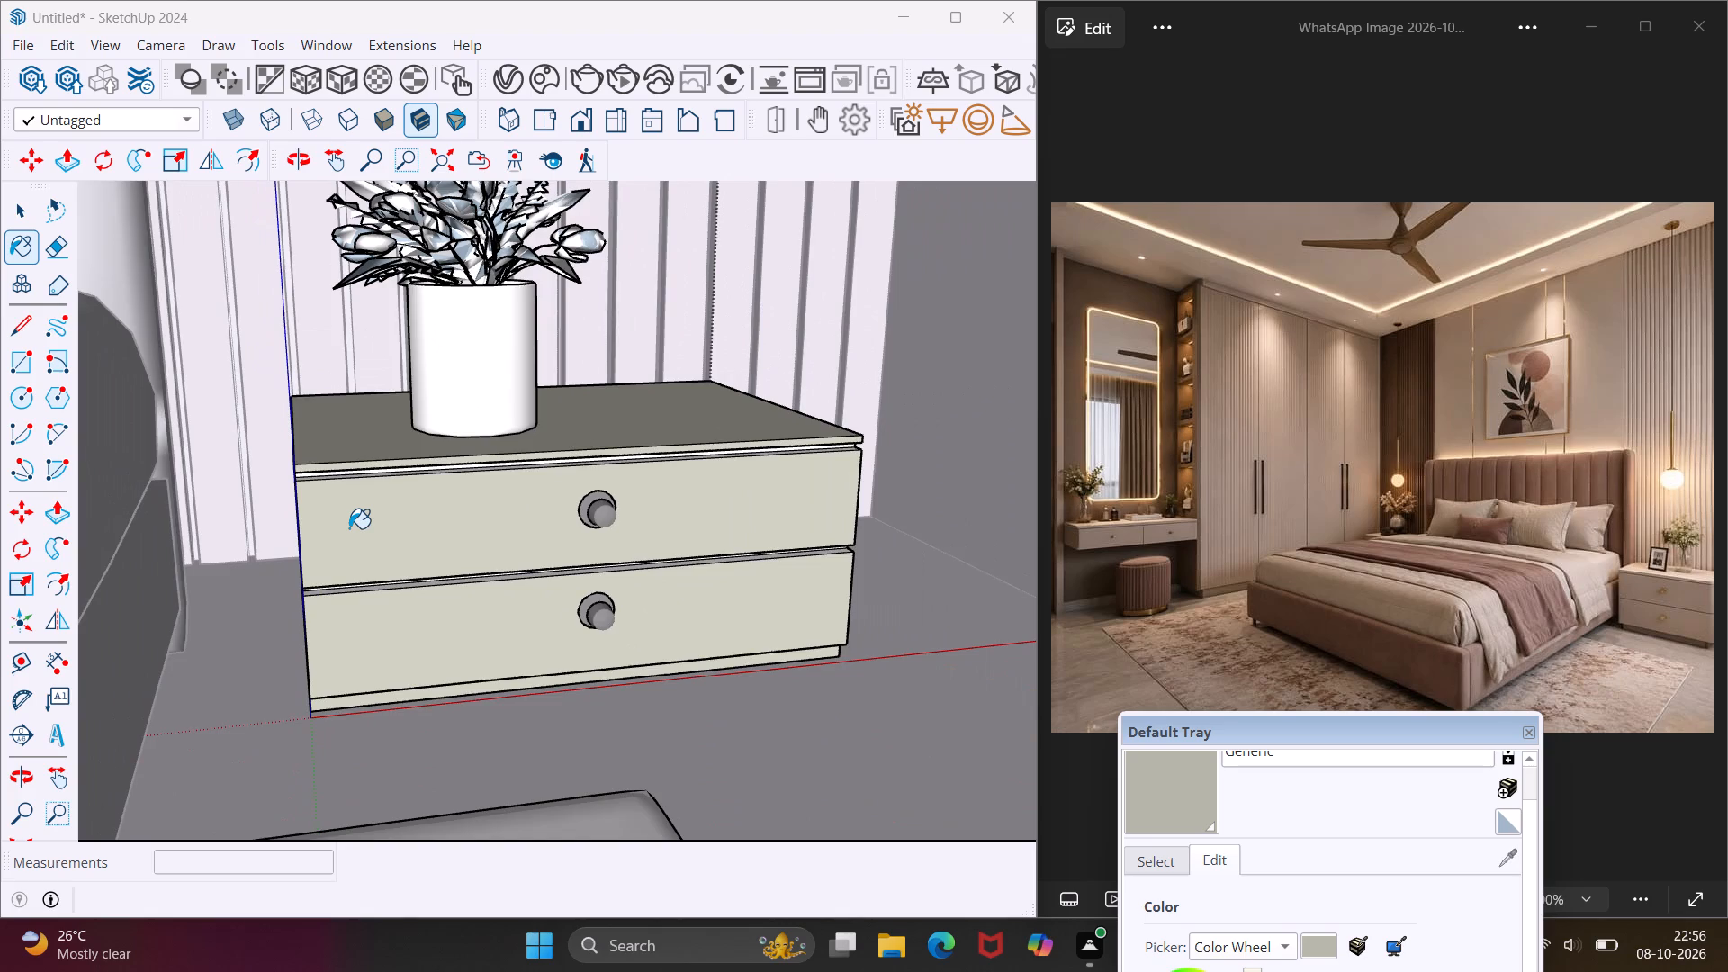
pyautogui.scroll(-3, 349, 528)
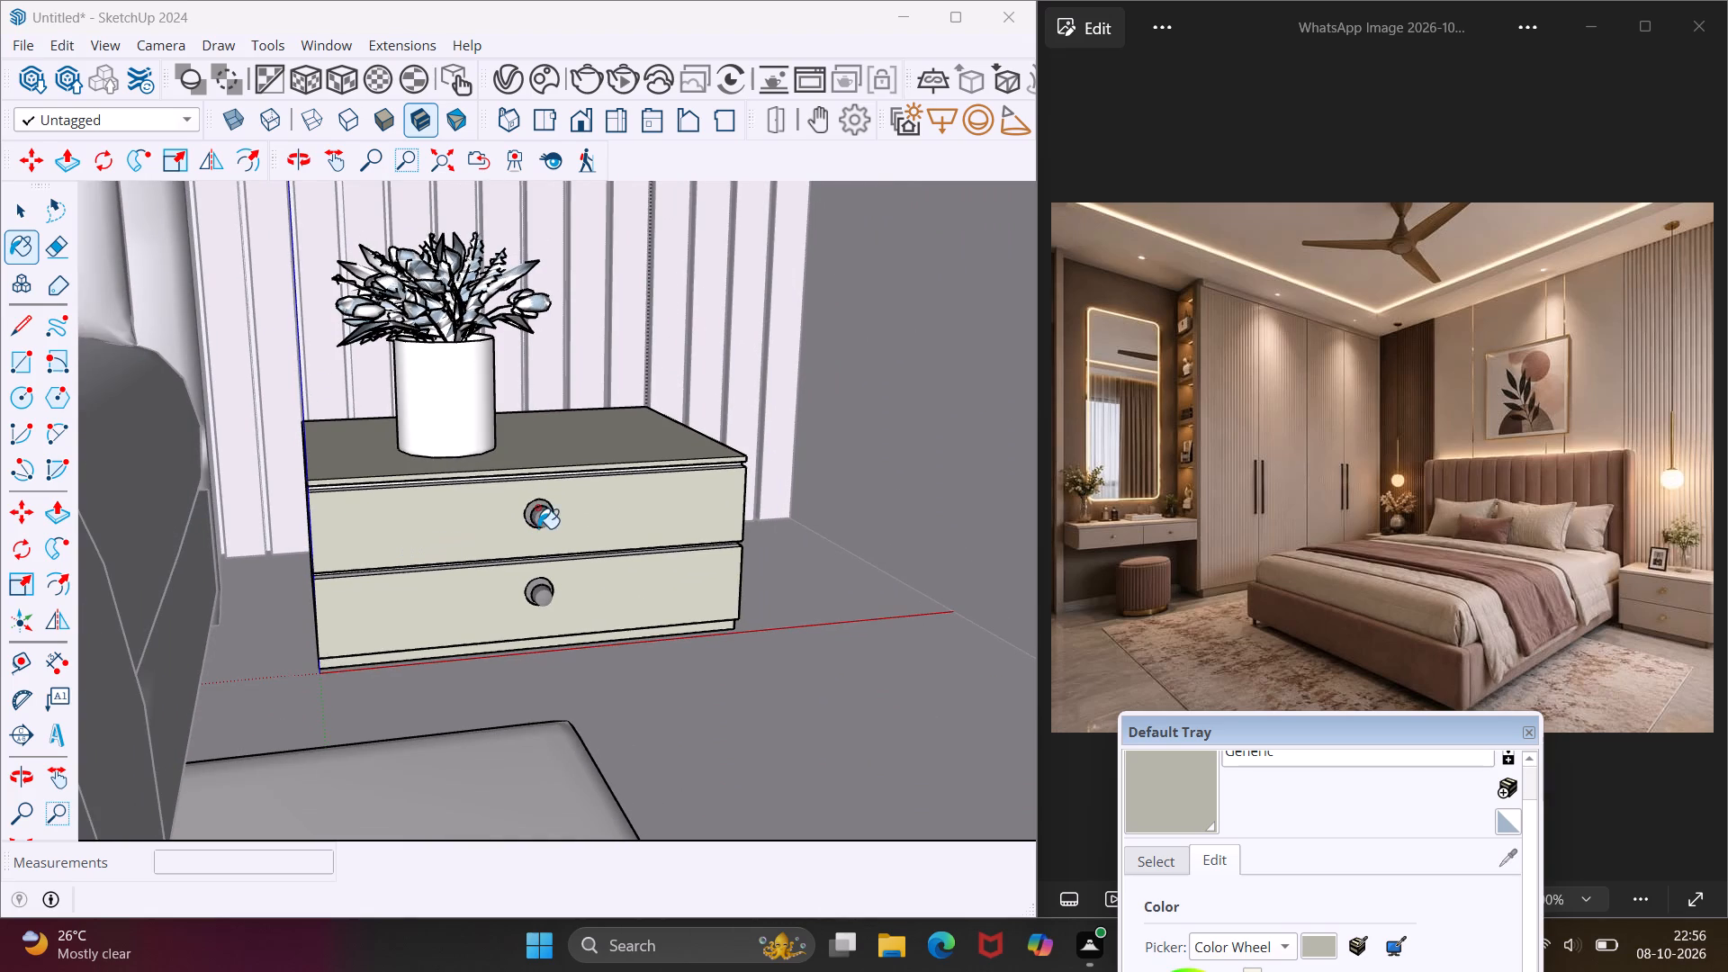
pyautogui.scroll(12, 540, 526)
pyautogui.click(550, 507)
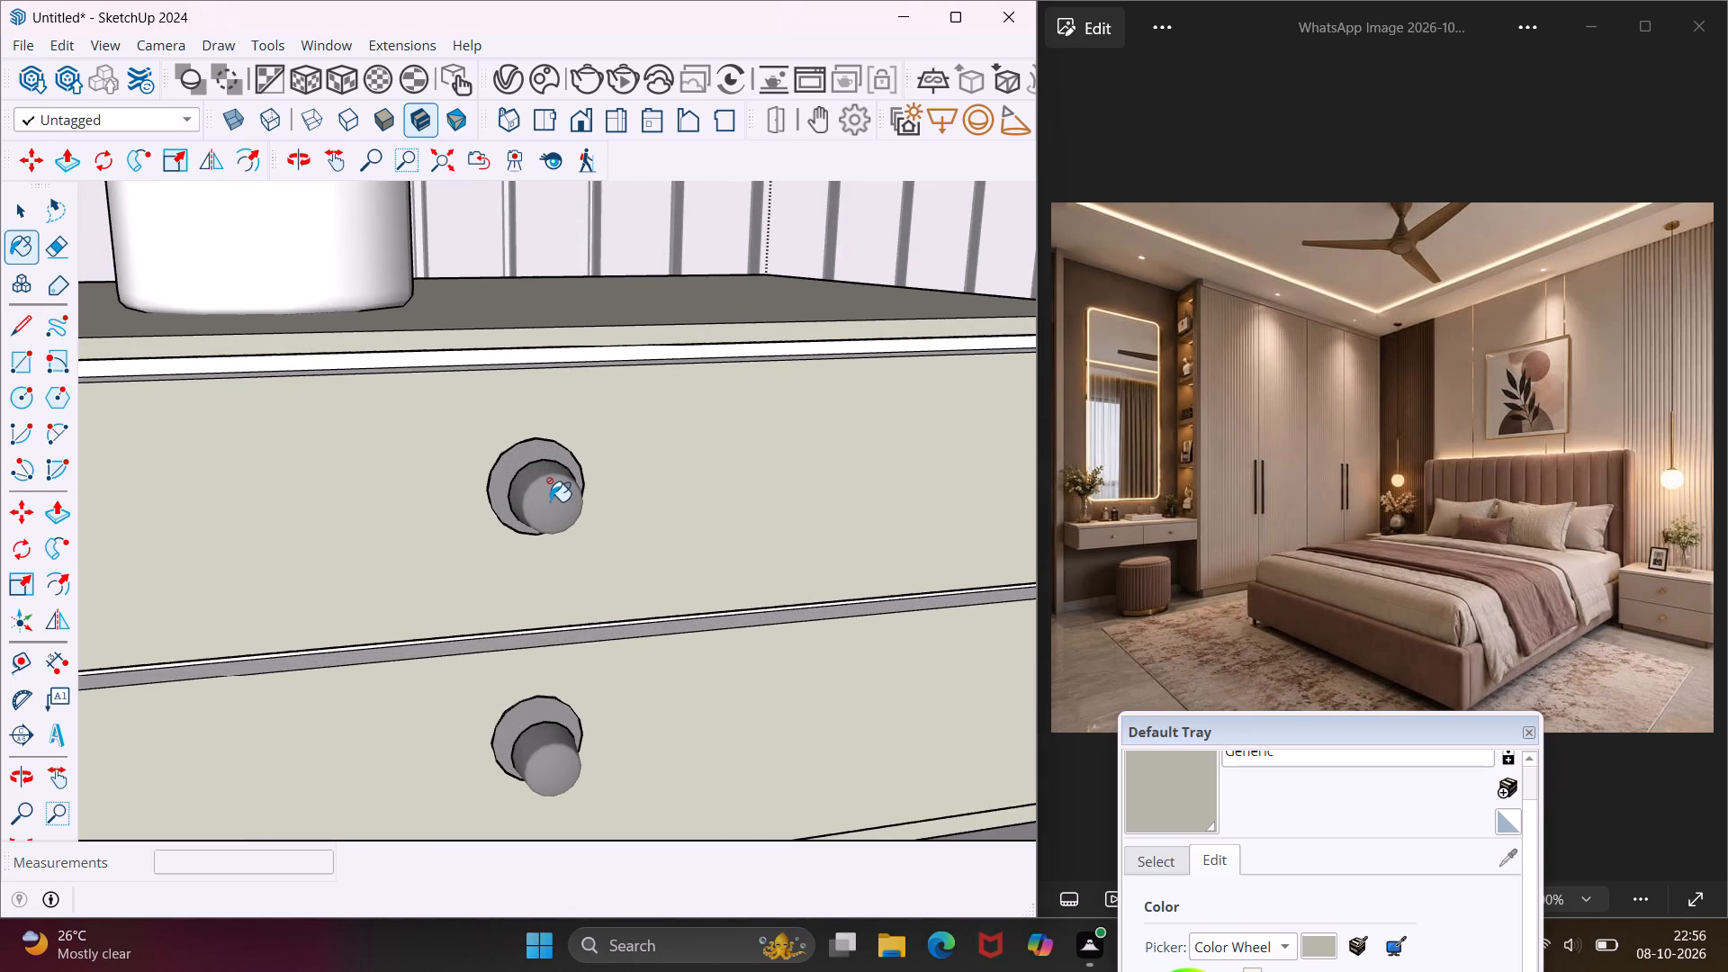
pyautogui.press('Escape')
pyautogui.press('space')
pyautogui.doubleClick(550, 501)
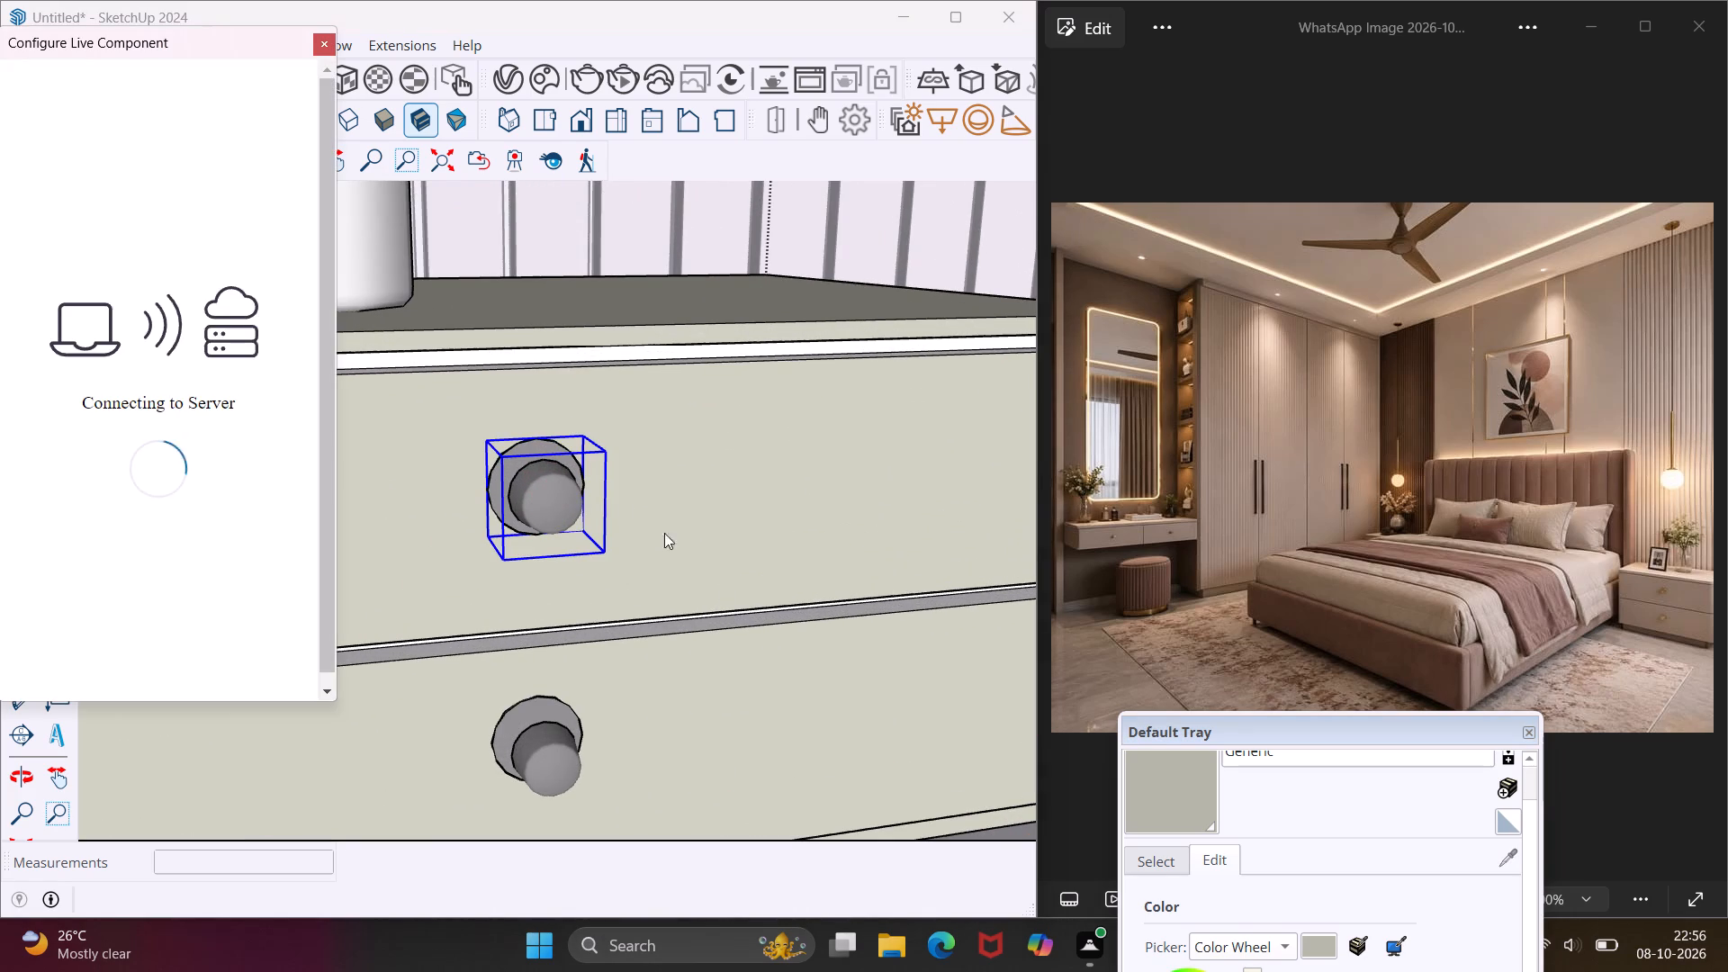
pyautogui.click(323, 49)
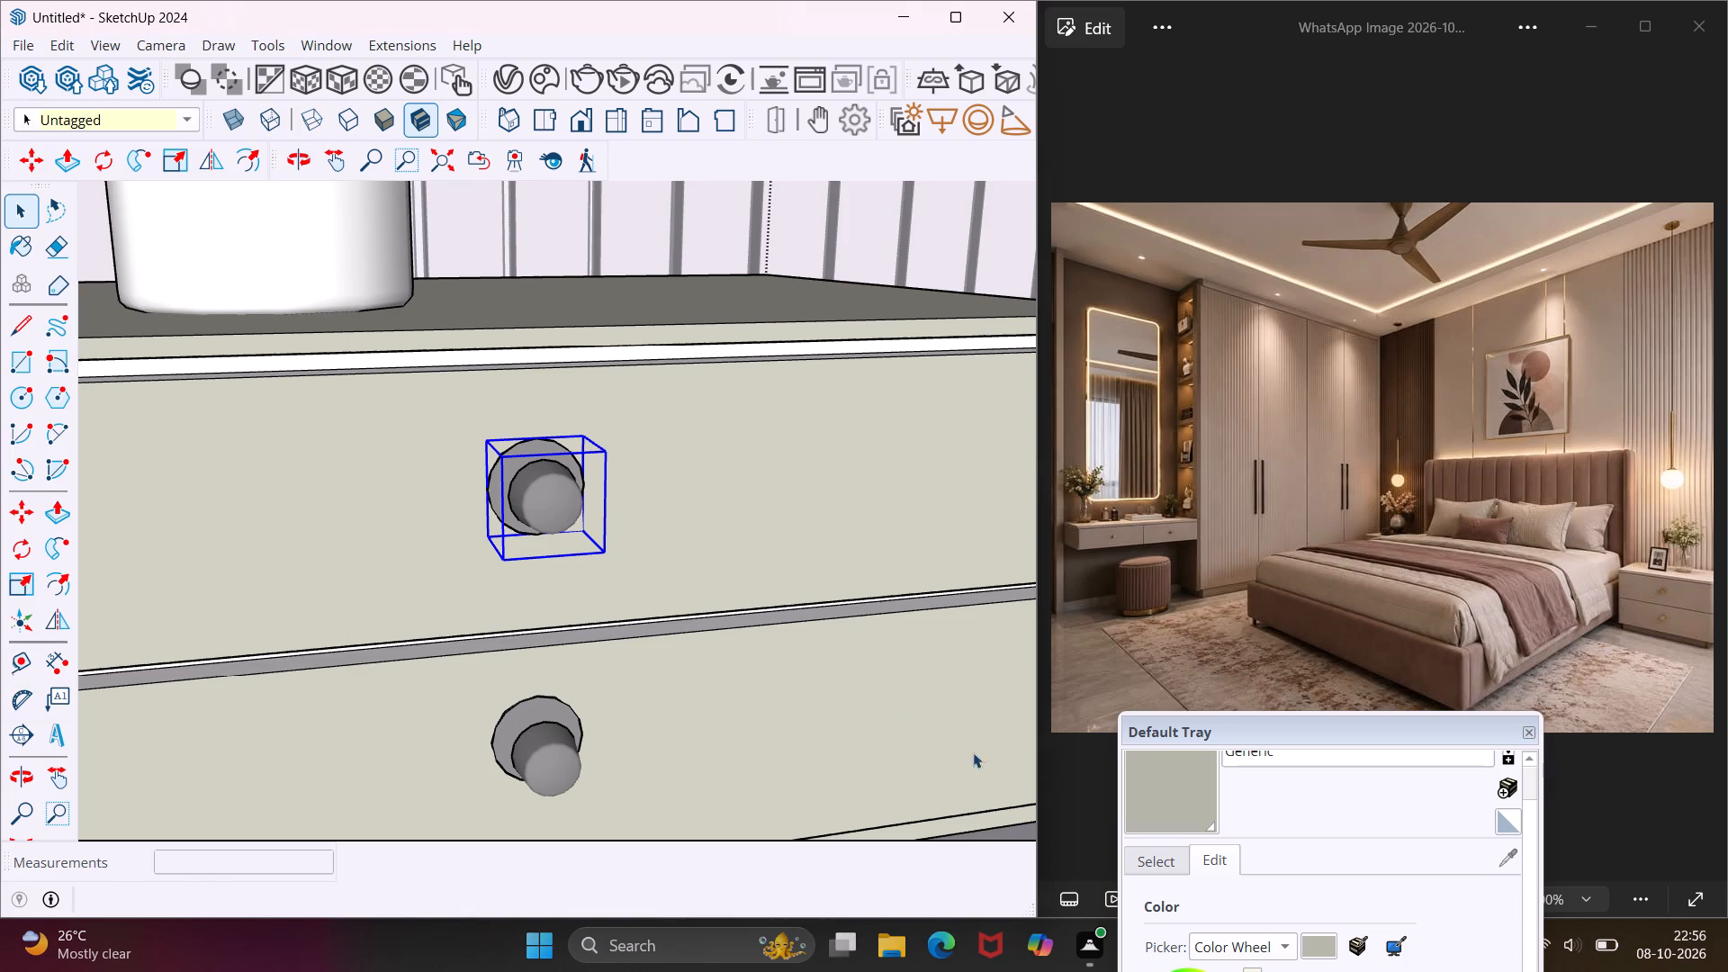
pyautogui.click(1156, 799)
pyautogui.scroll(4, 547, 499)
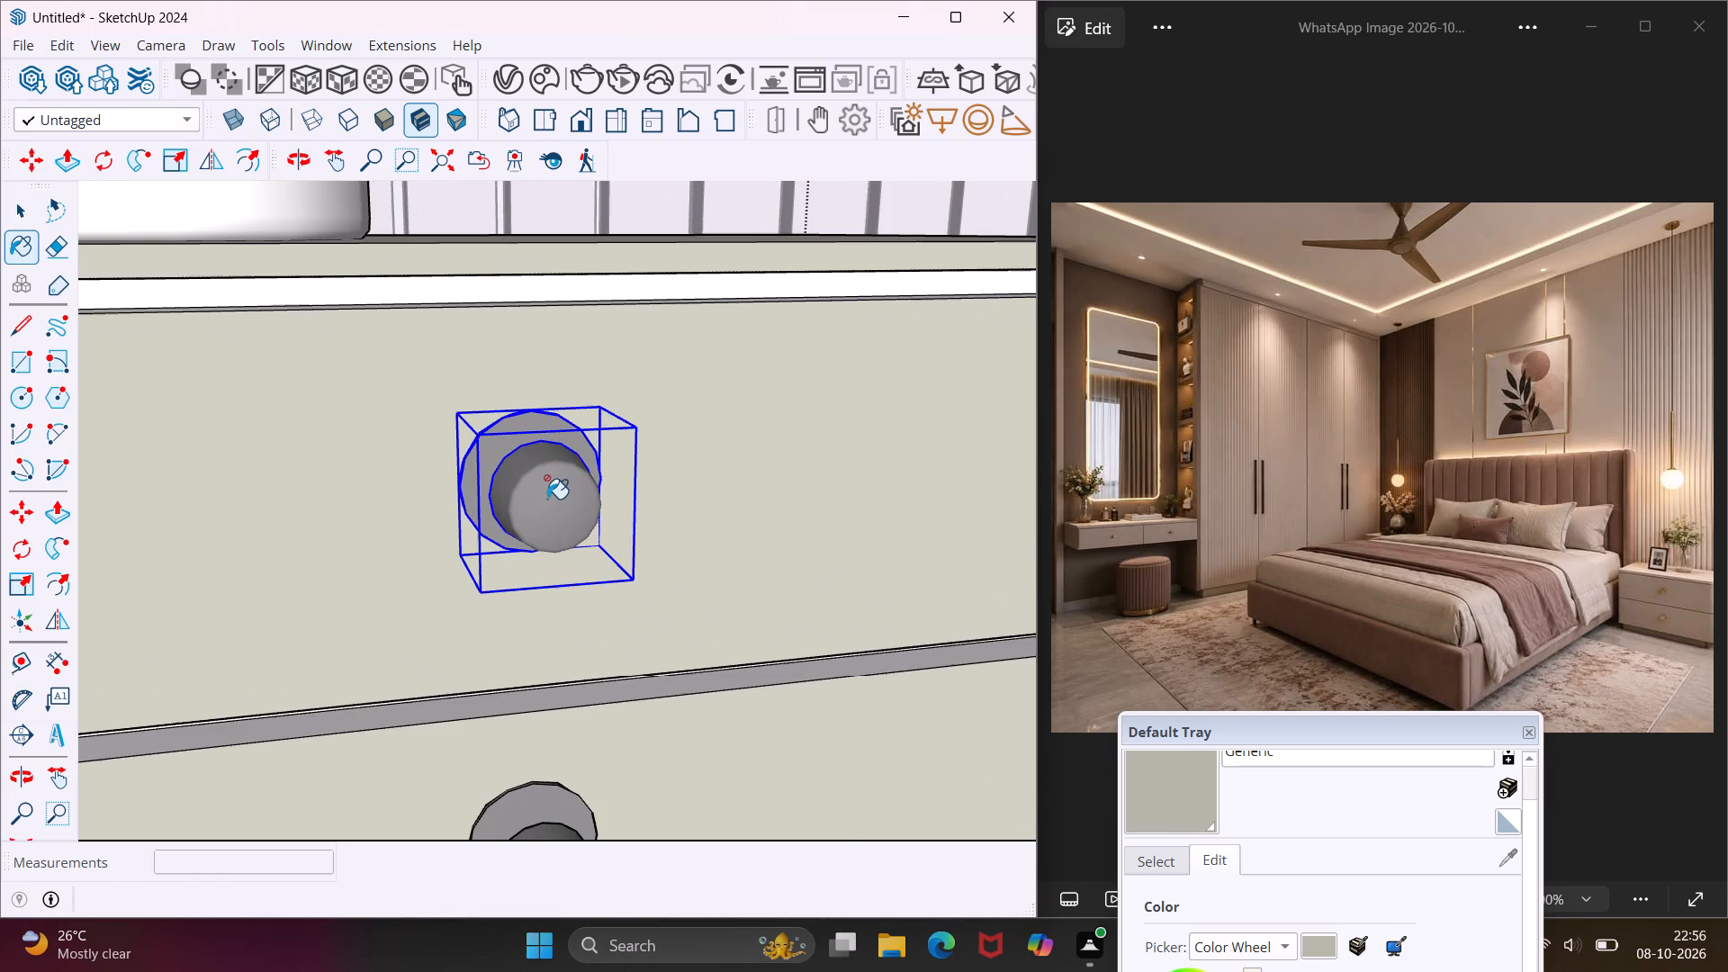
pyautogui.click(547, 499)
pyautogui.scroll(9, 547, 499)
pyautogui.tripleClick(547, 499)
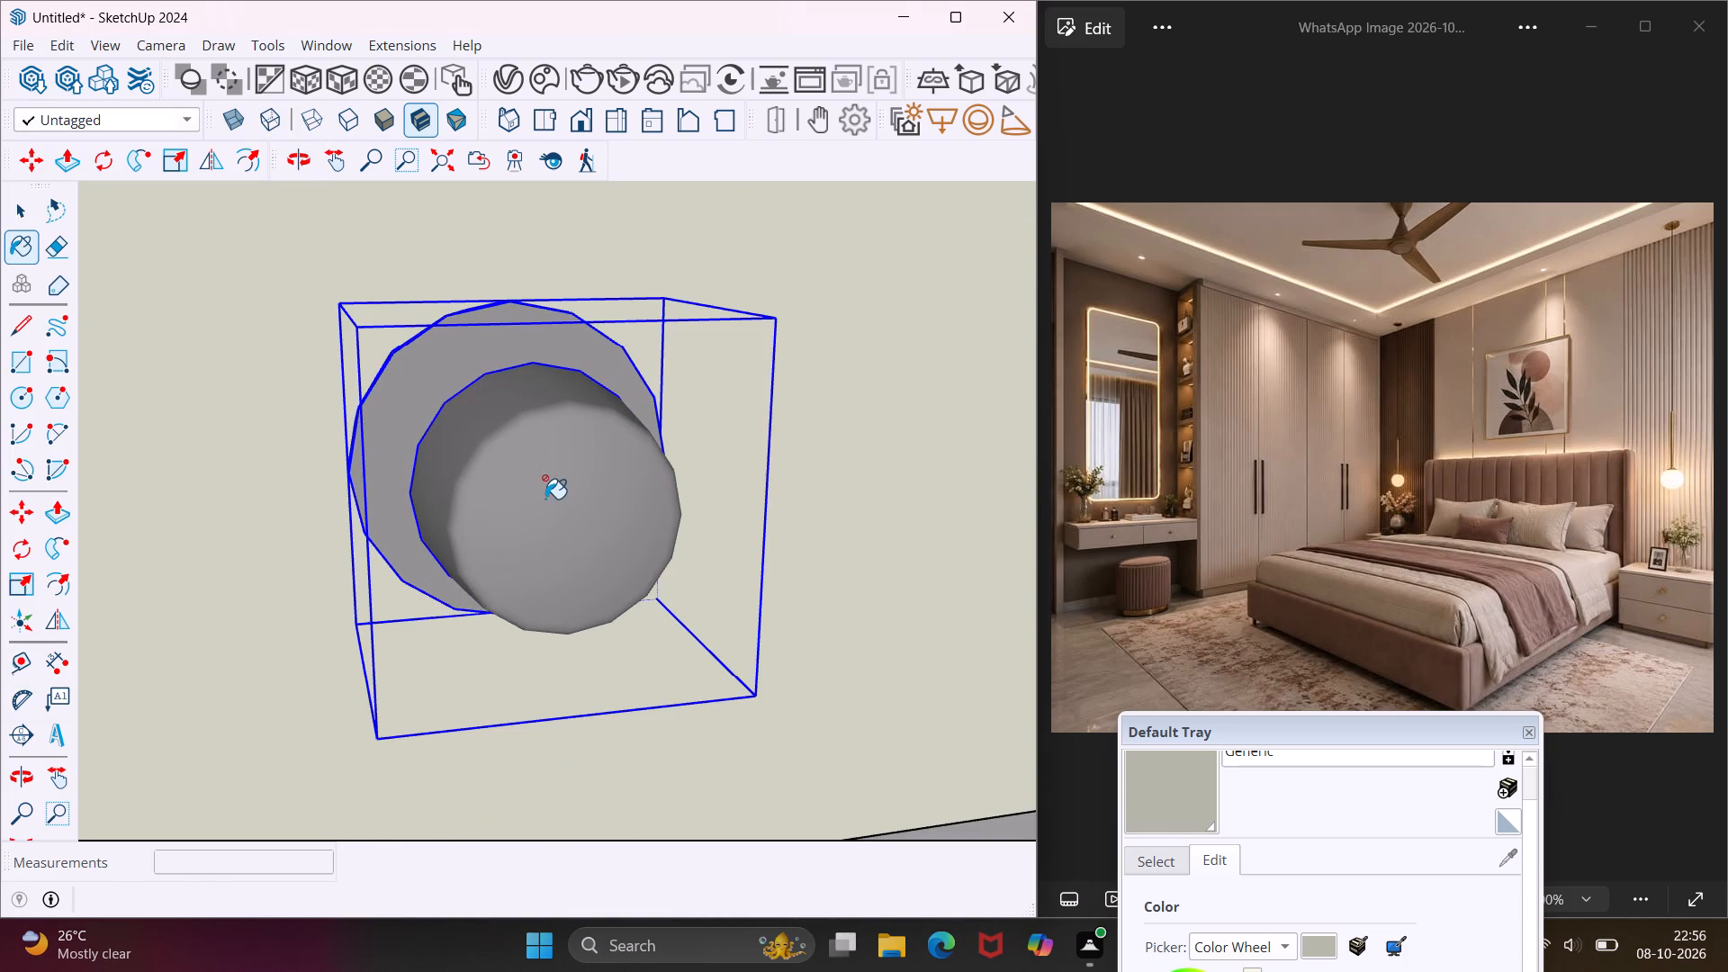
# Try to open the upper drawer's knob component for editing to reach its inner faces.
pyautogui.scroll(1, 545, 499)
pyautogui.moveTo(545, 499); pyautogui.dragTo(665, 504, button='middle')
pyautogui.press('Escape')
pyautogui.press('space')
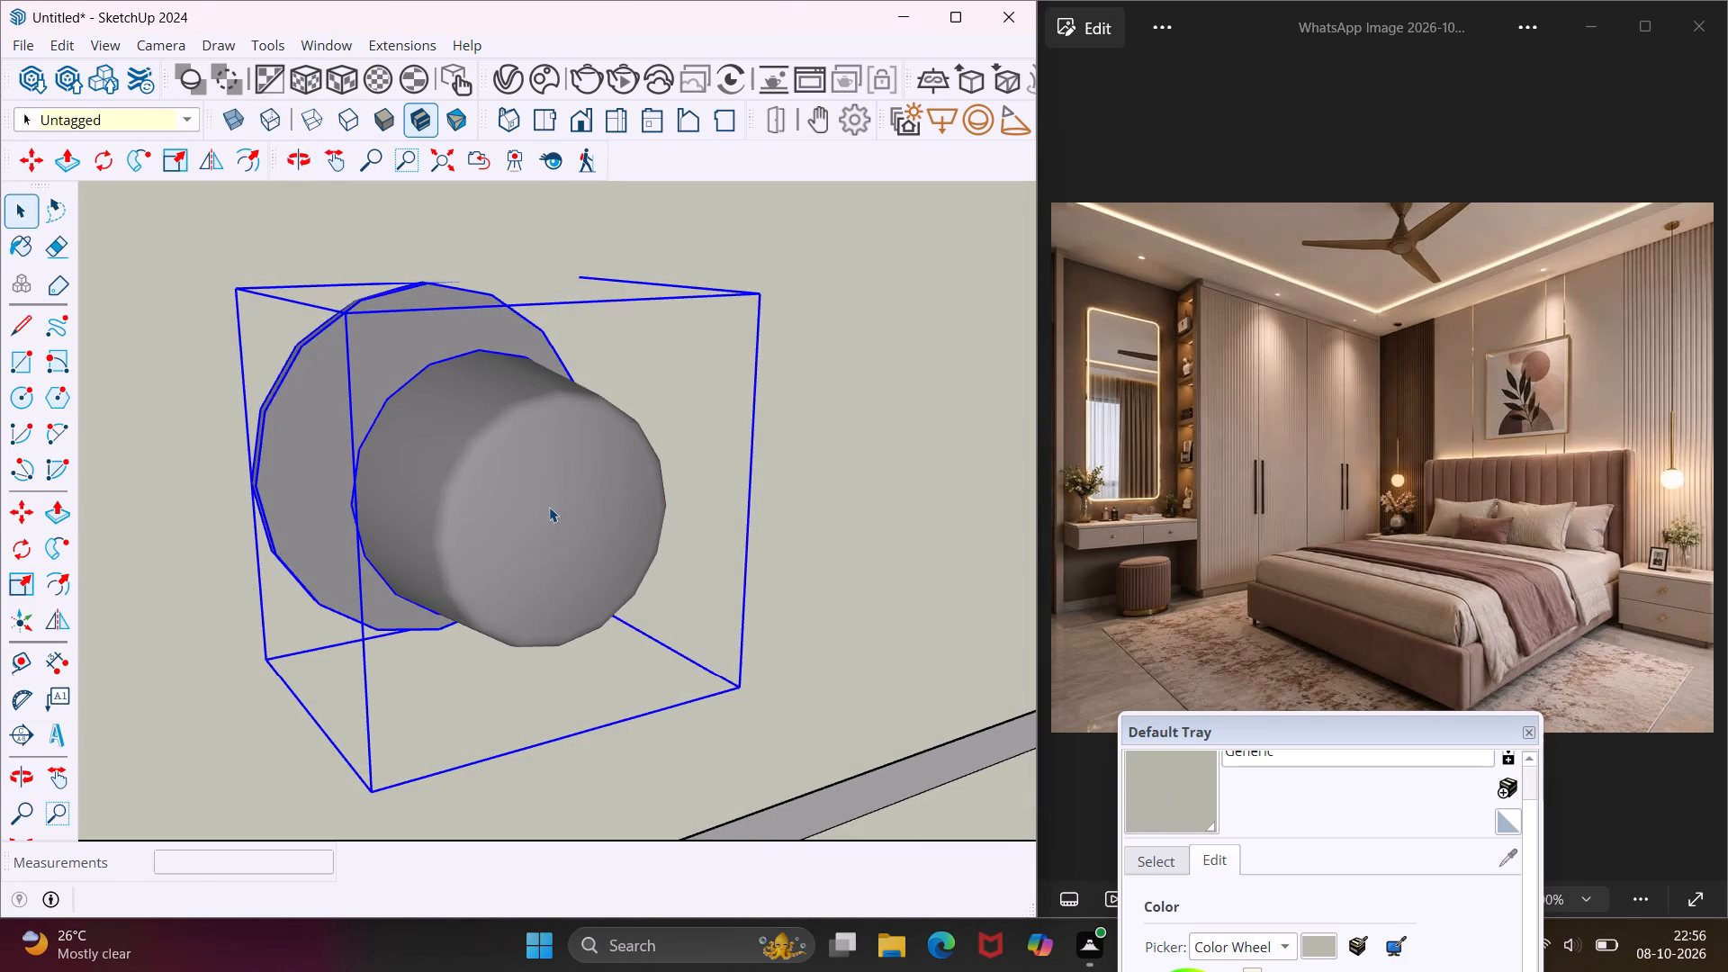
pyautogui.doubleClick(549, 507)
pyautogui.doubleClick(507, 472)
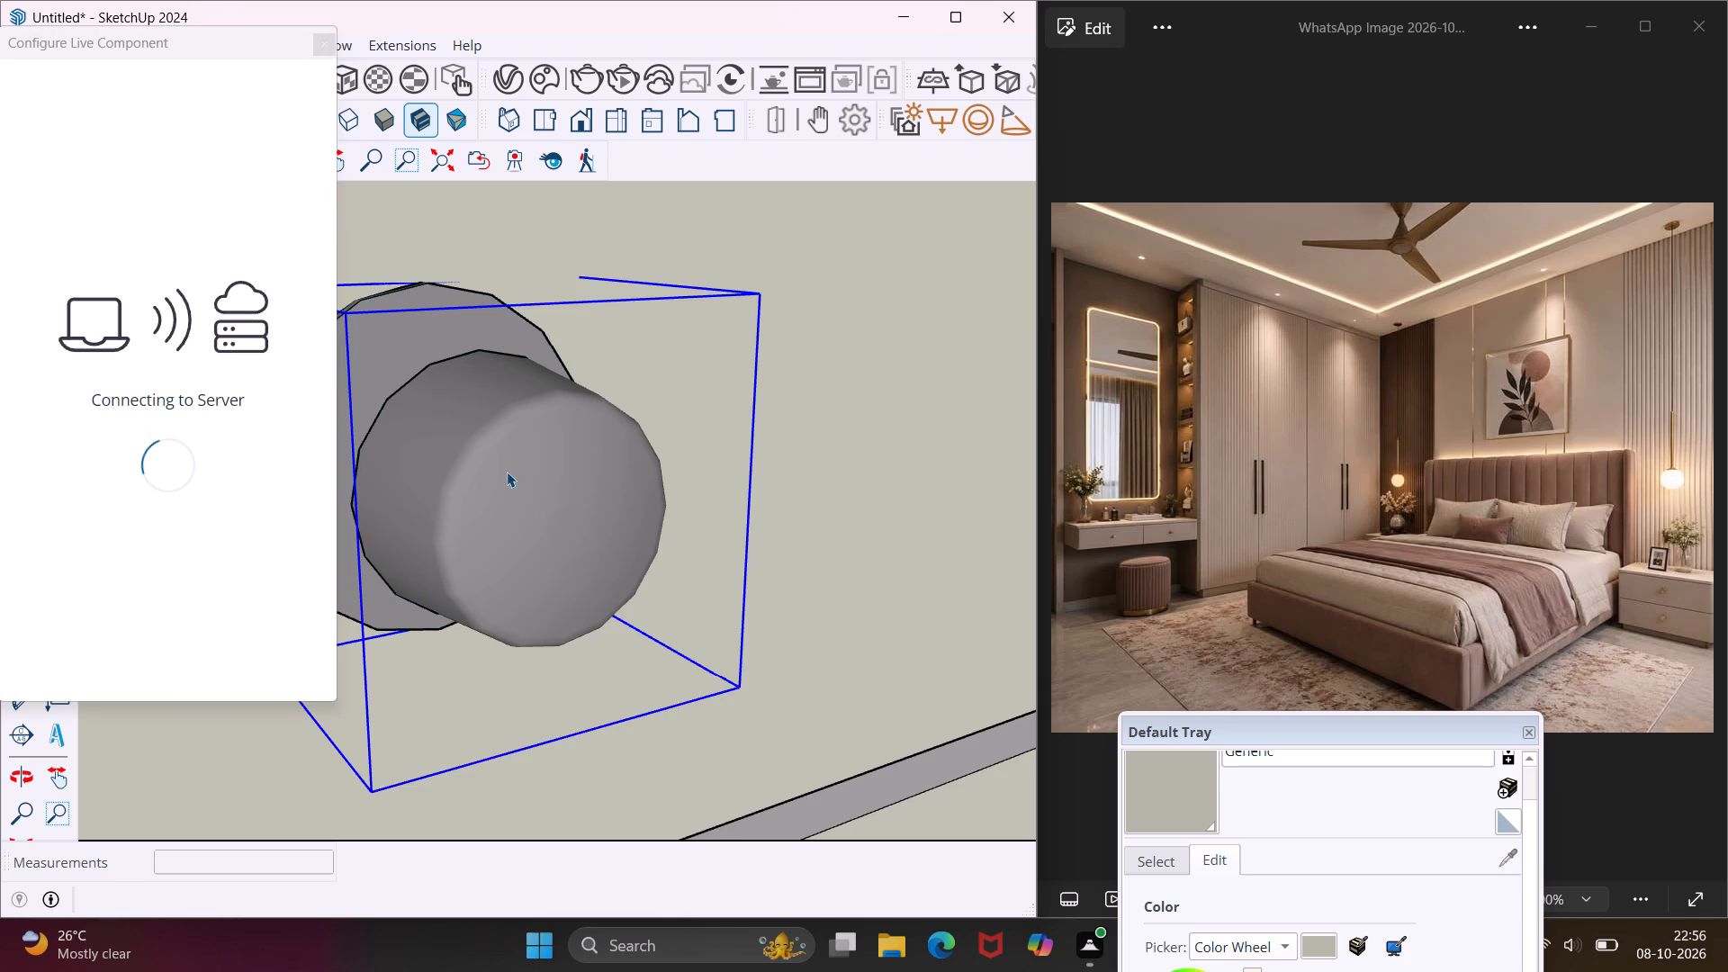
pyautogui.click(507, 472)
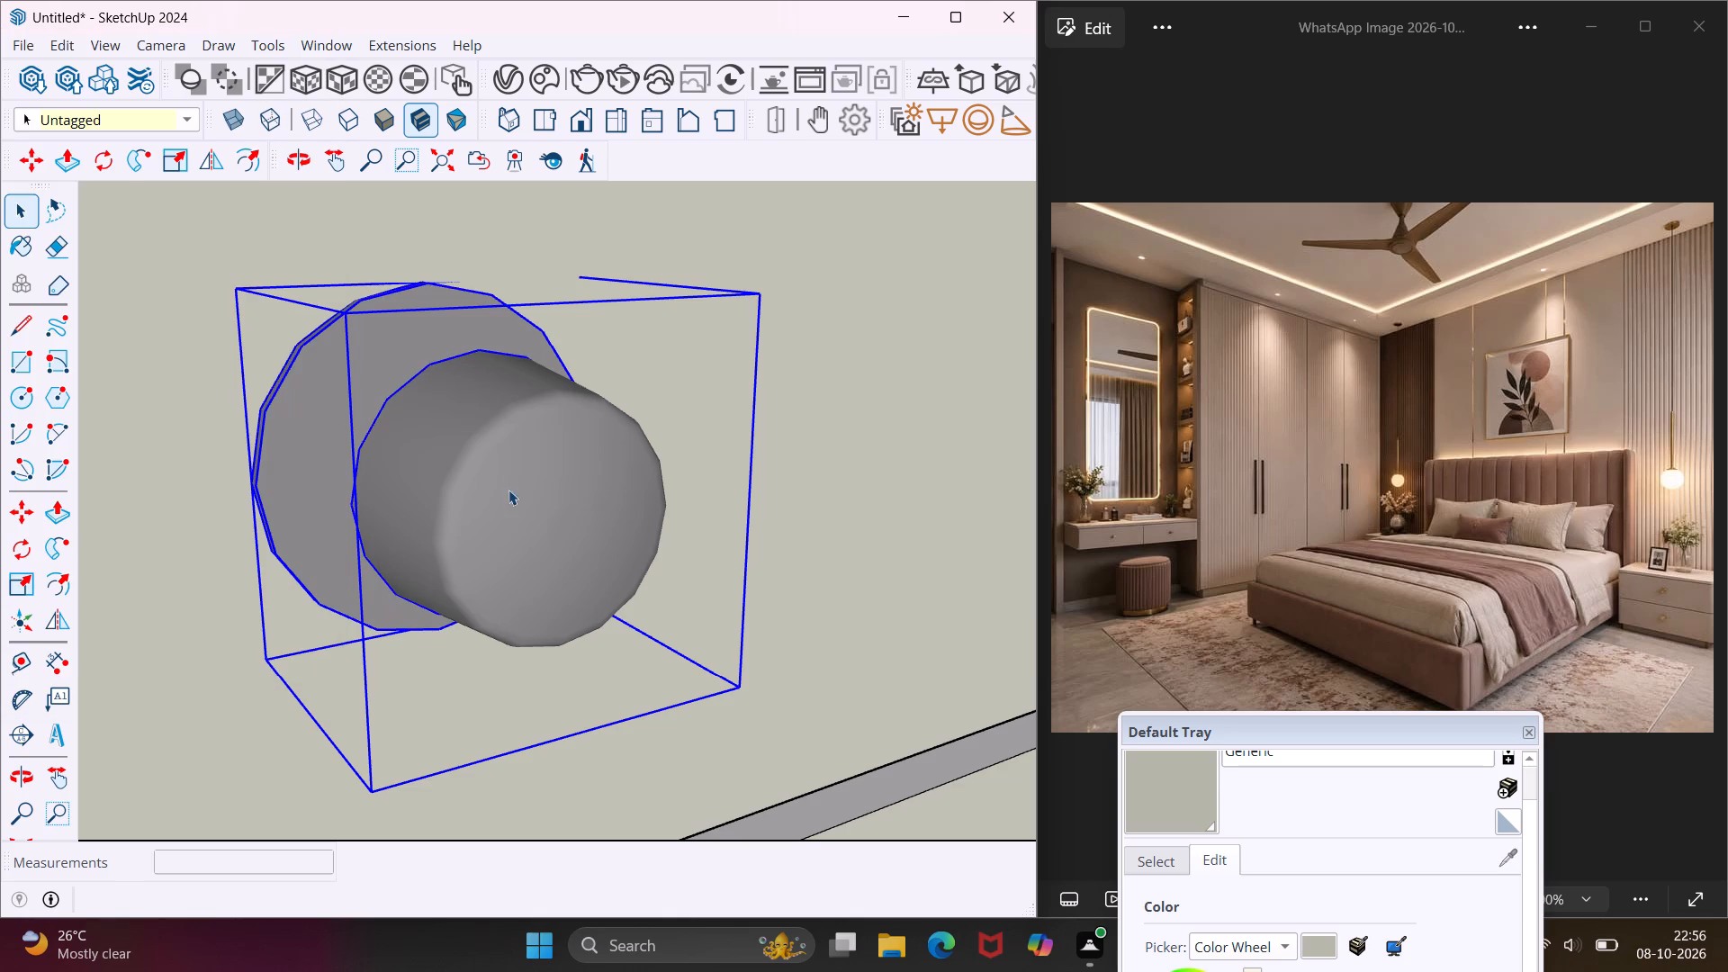
# Deselect the upper drawer knob and leave the nightstand's group editing.
pyautogui.click(496, 497)
pyautogui.doubleClick(496, 497)
pyautogui.moveTo(496, 497); pyautogui.dragTo(308, 526, button='middle')
pyautogui.scroll(-5, 310, 516)
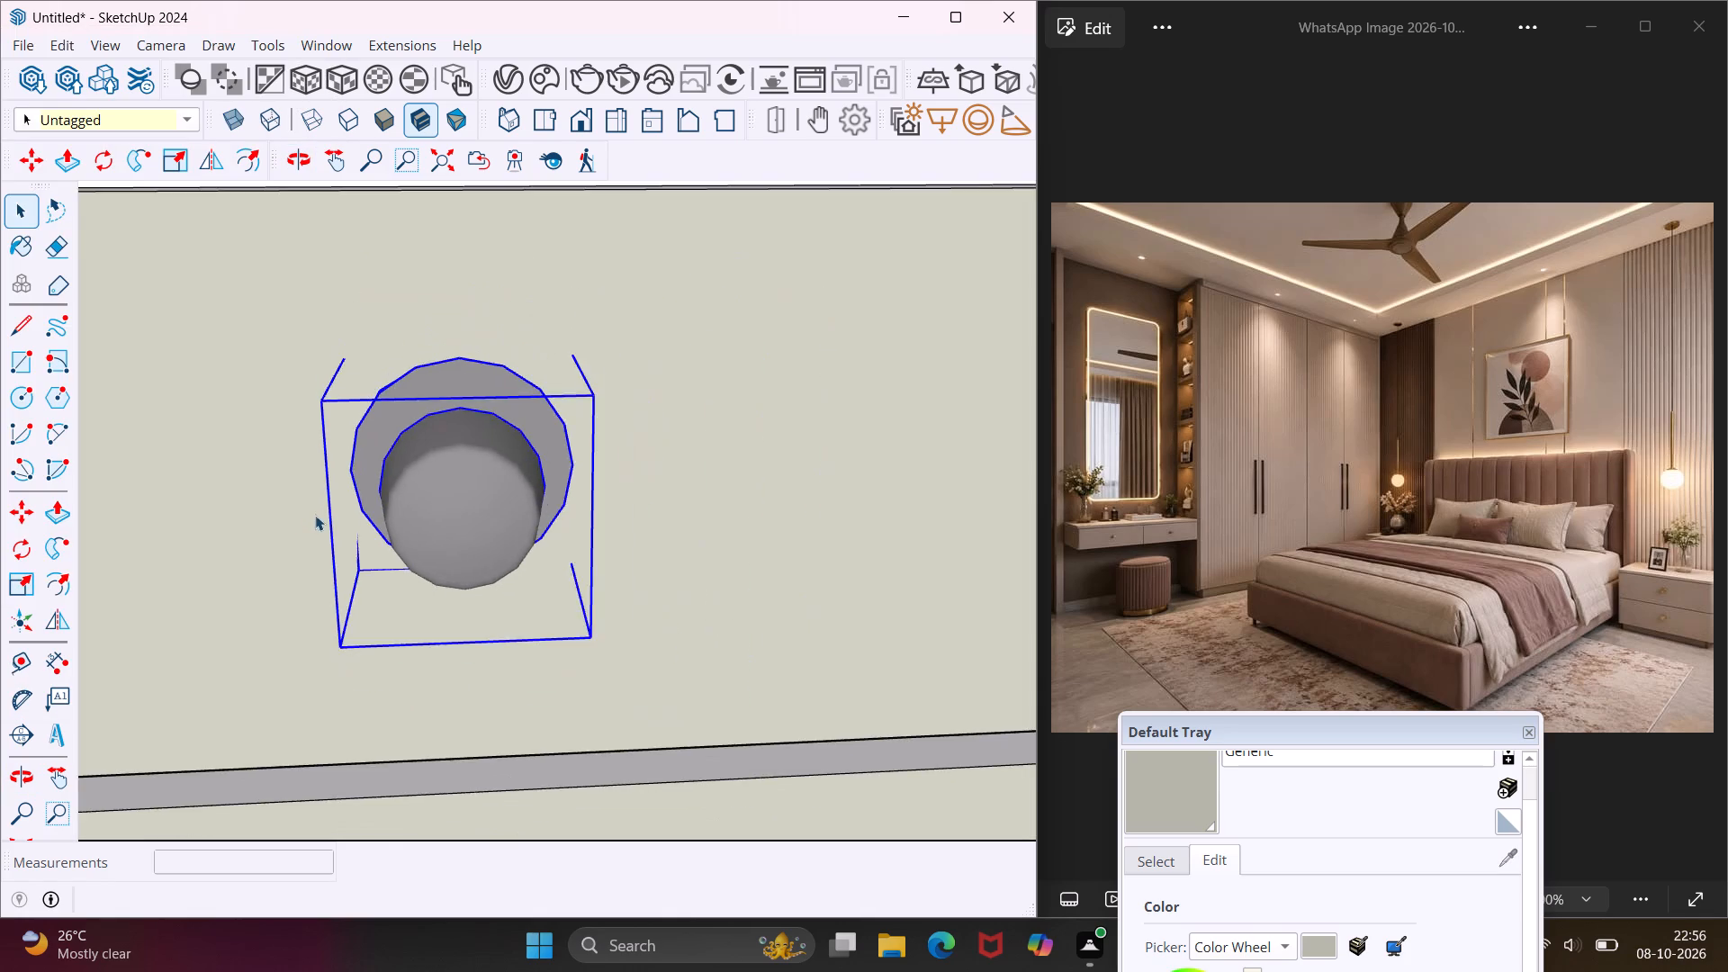
pyautogui.scroll(-18, 315, 515)
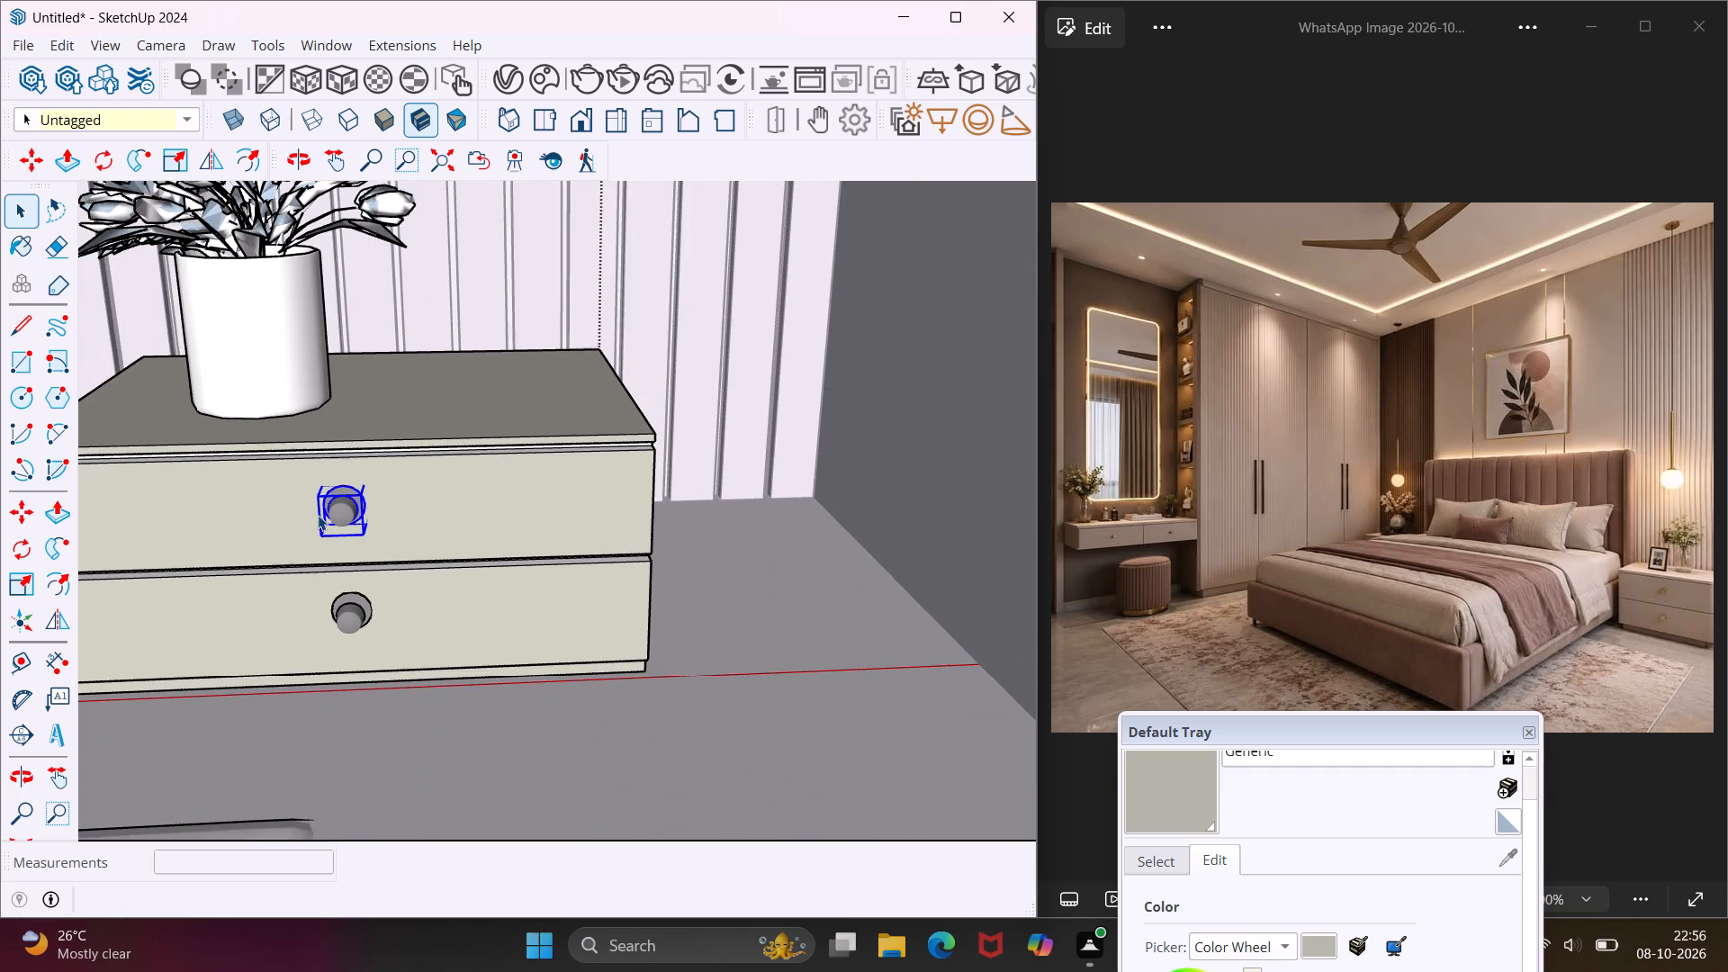
pyautogui.scroll(-16, 318, 515)
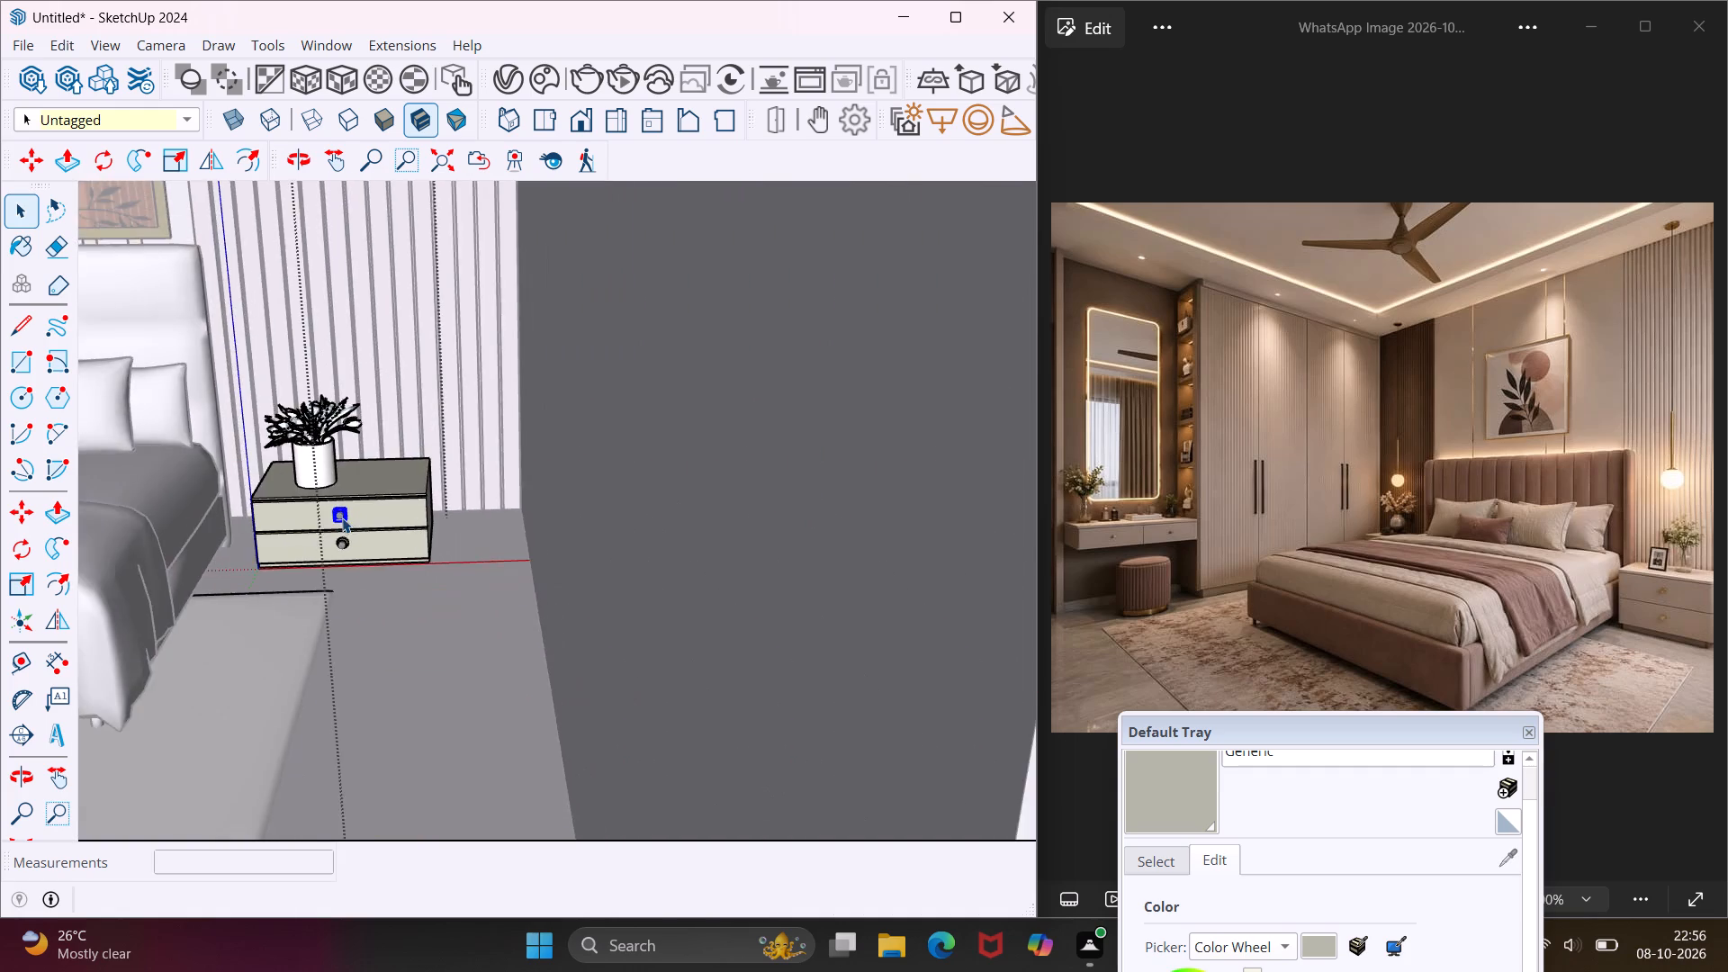
pyautogui.scroll(-9, 342, 517)
pyautogui.click(509, 551)
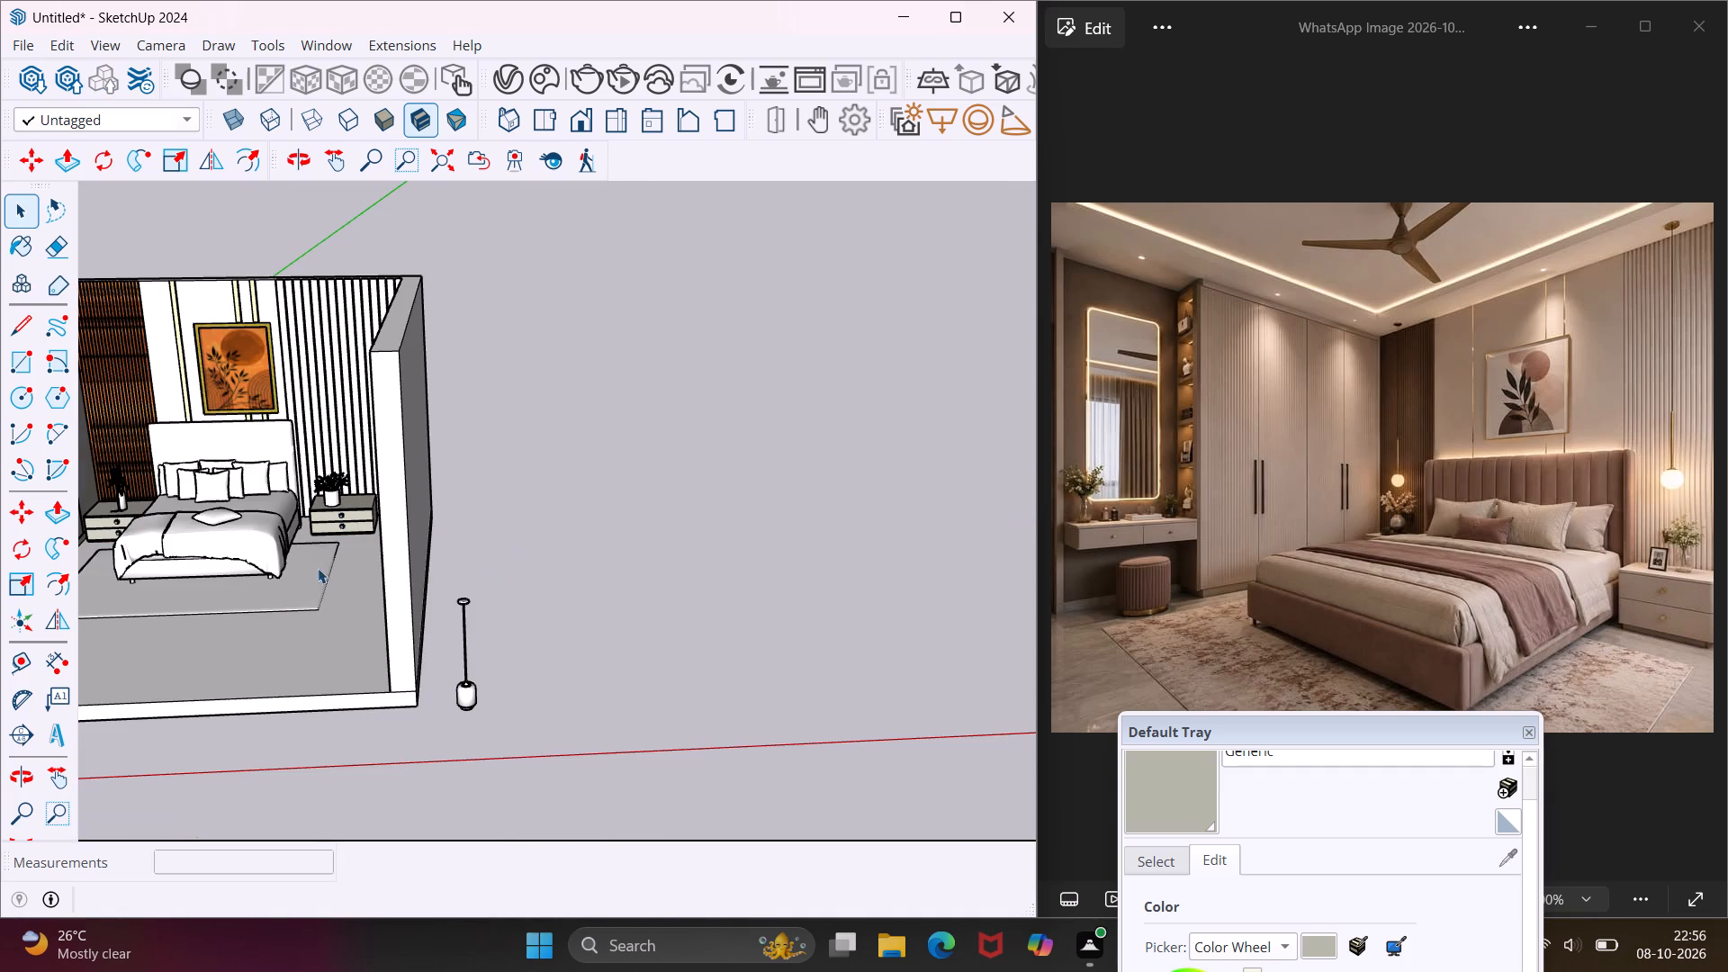
# Recess the long narrow strip above the dressing table's drawer fronts by .75" with Push/Pull.
pyautogui.click(350, 157)
pyautogui.moveTo(312, 389); pyautogui.dragTo(582, 392)
pyautogui.press('Escape')
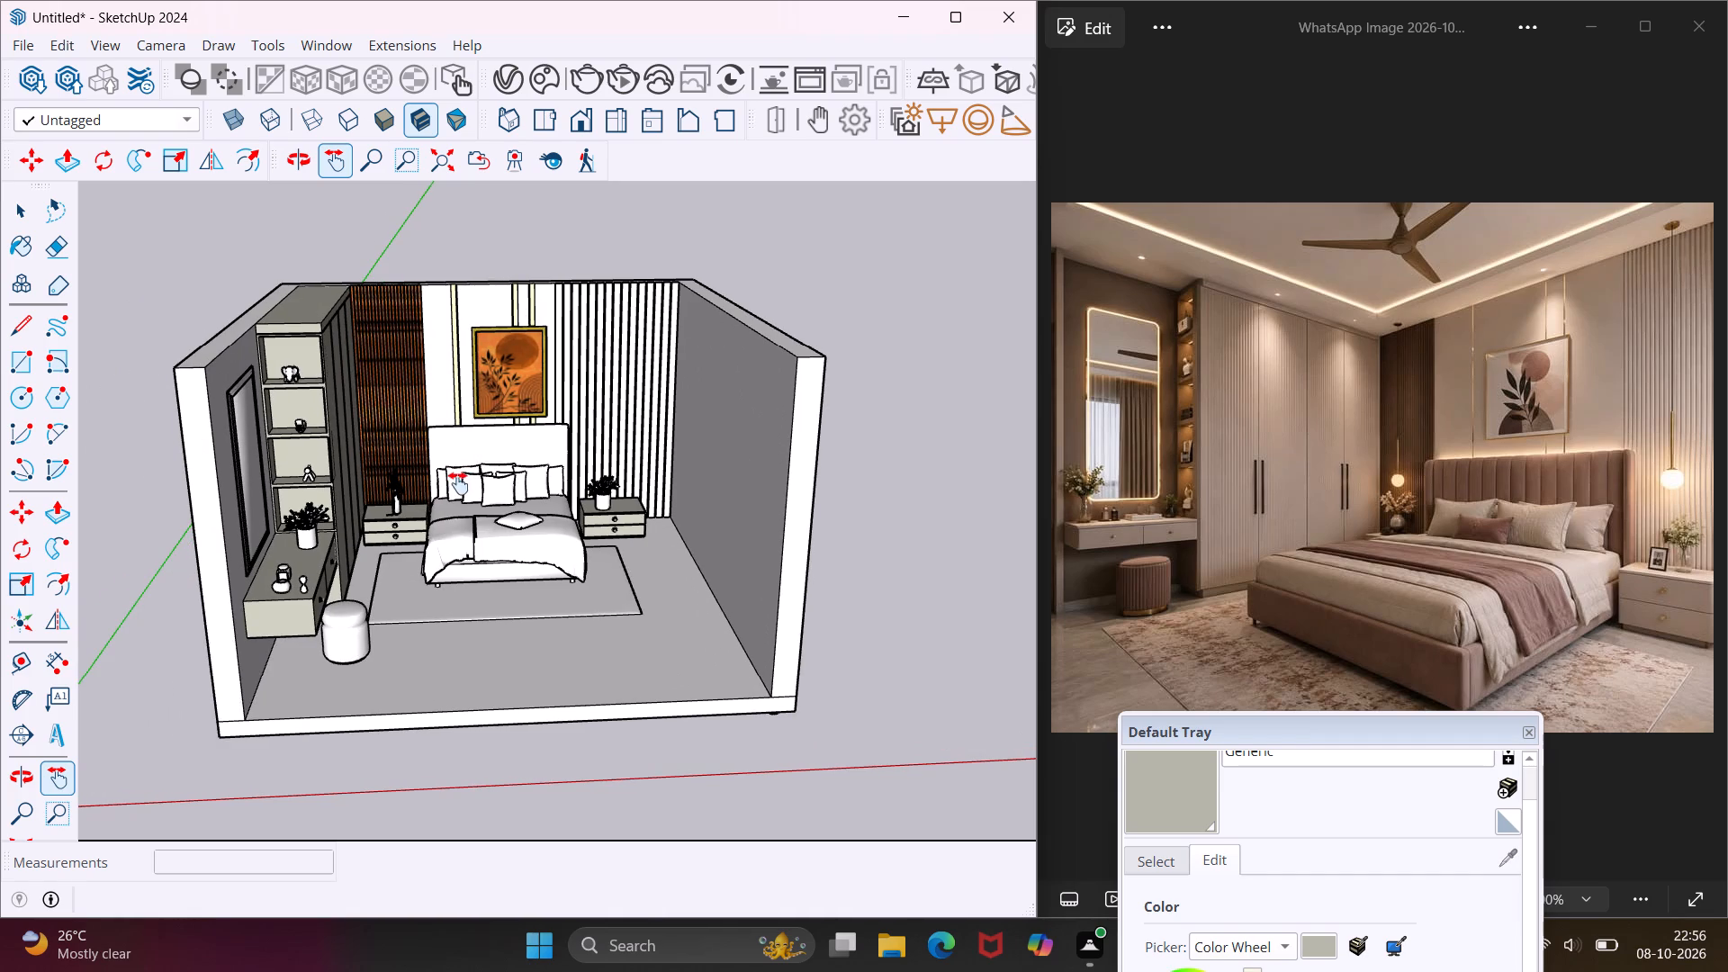
pyautogui.press('space')
pyautogui.moveTo(293, 602); pyautogui.dragTo(175, 611, button='middle')
pyautogui.scroll(20, 249, 591)
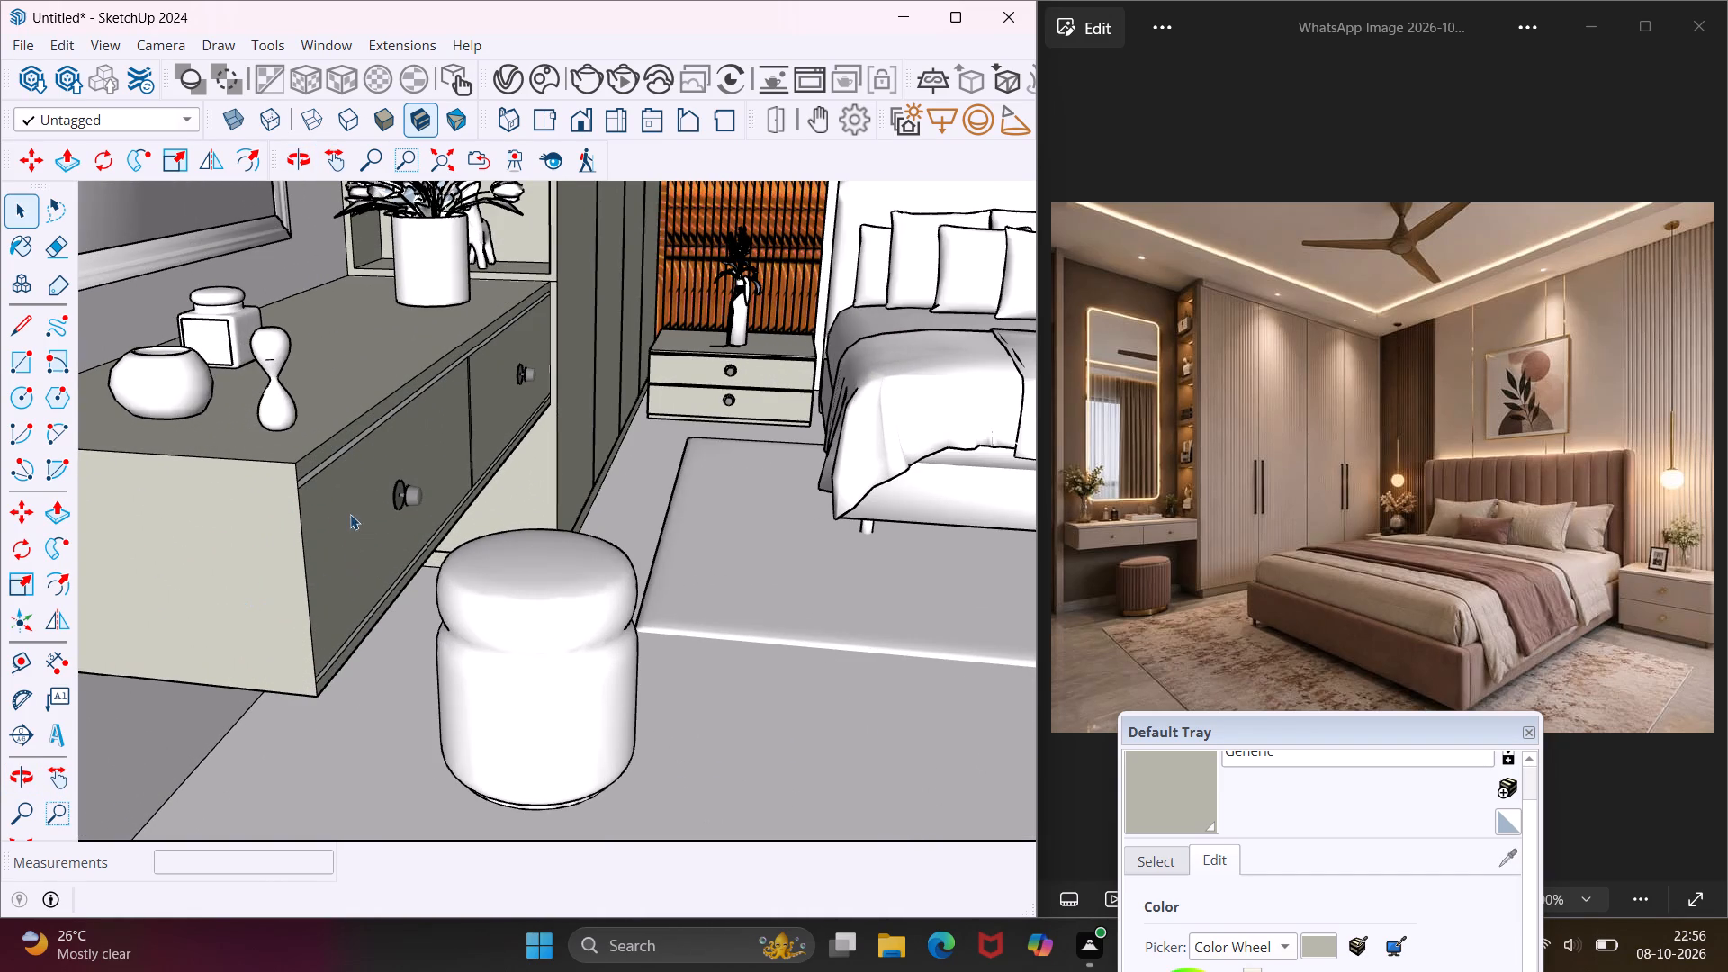
pyautogui.moveTo(350, 514); pyautogui.dragTo(241, 510, button='middle')
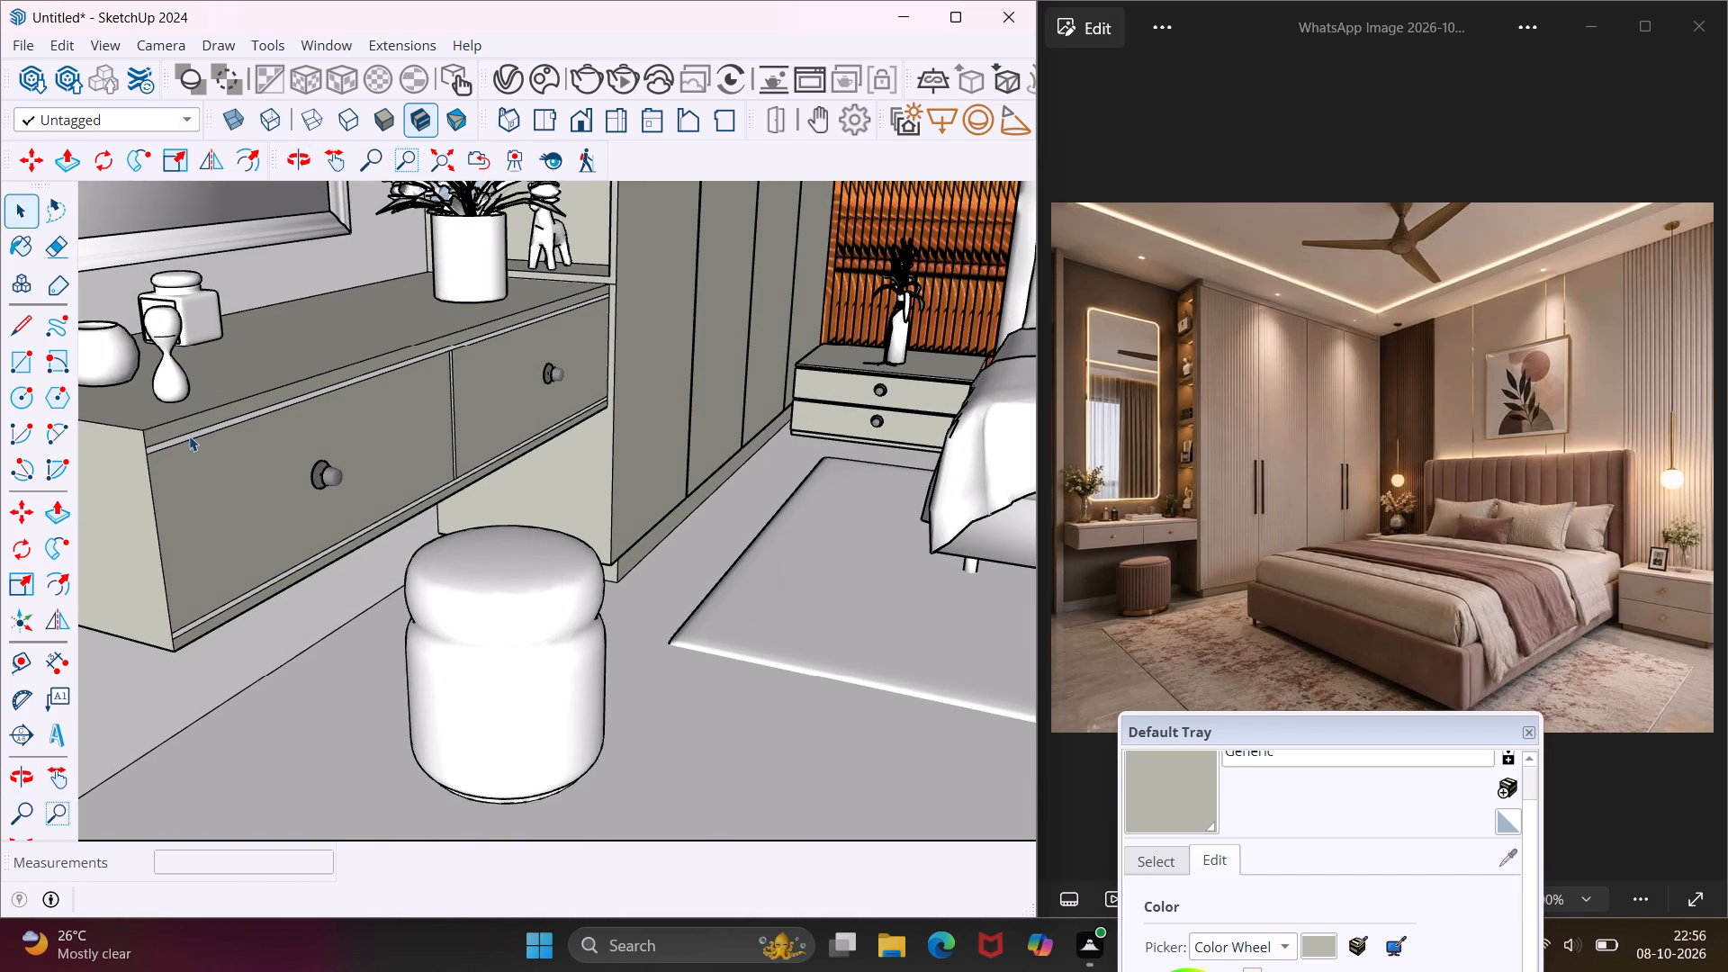
pyautogui.scroll(8, 189, 436)
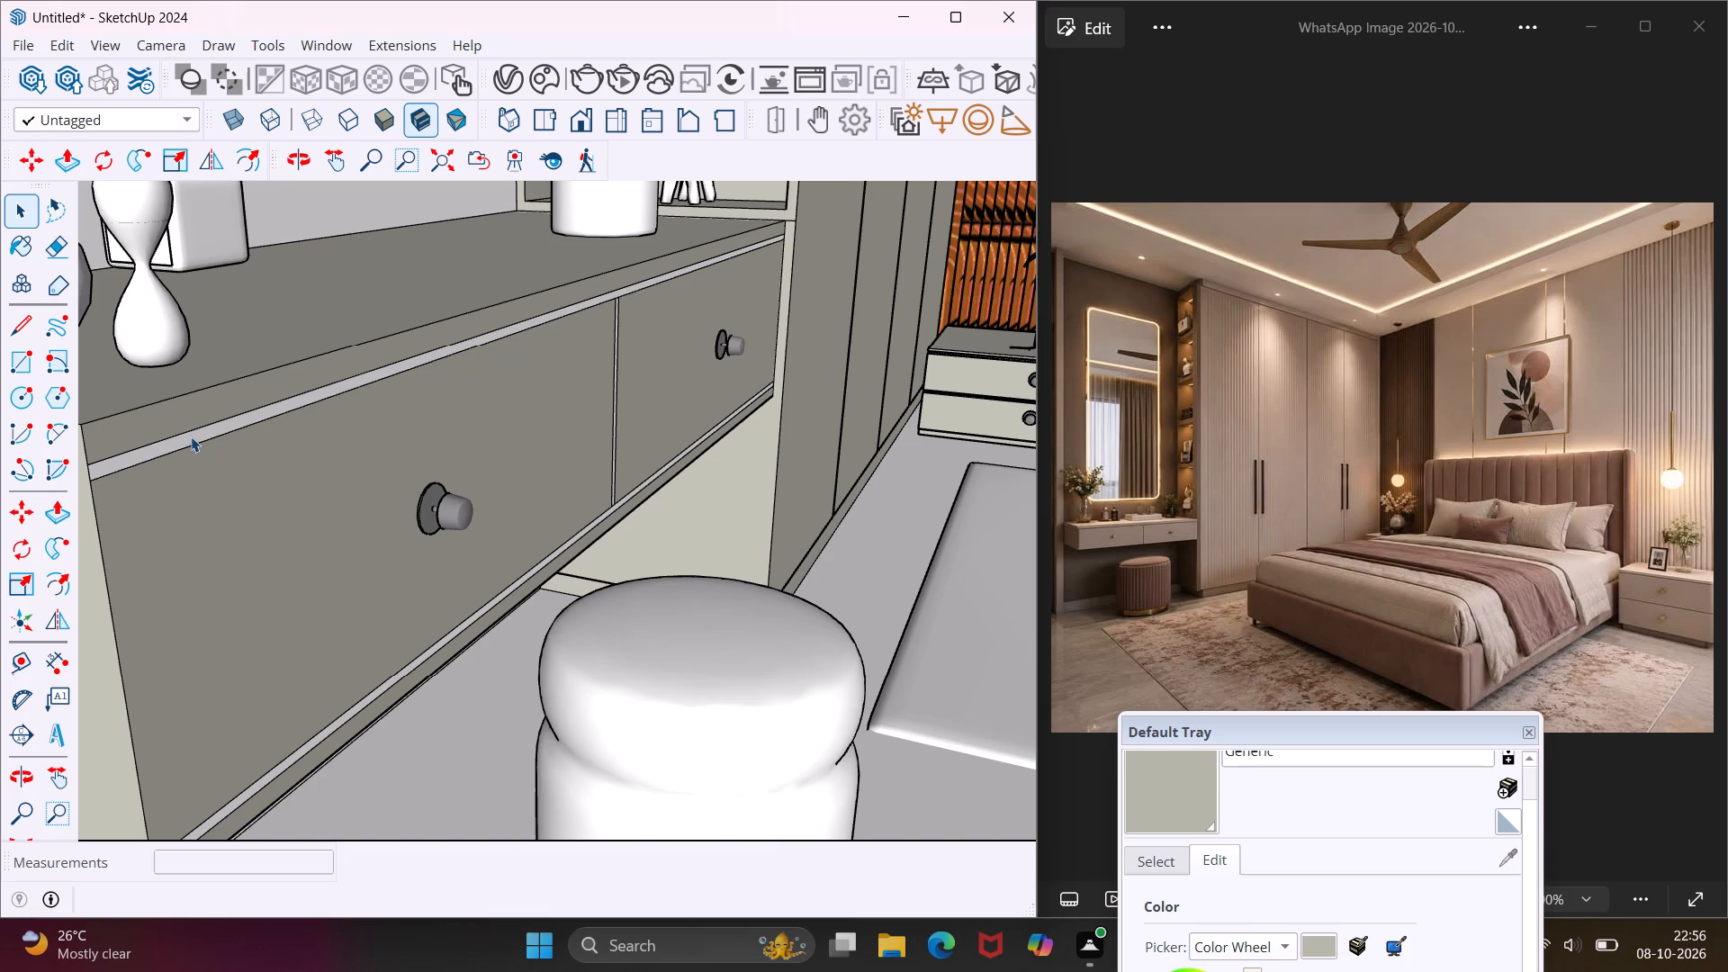
pyautogui.scroll(6, 166, 445)
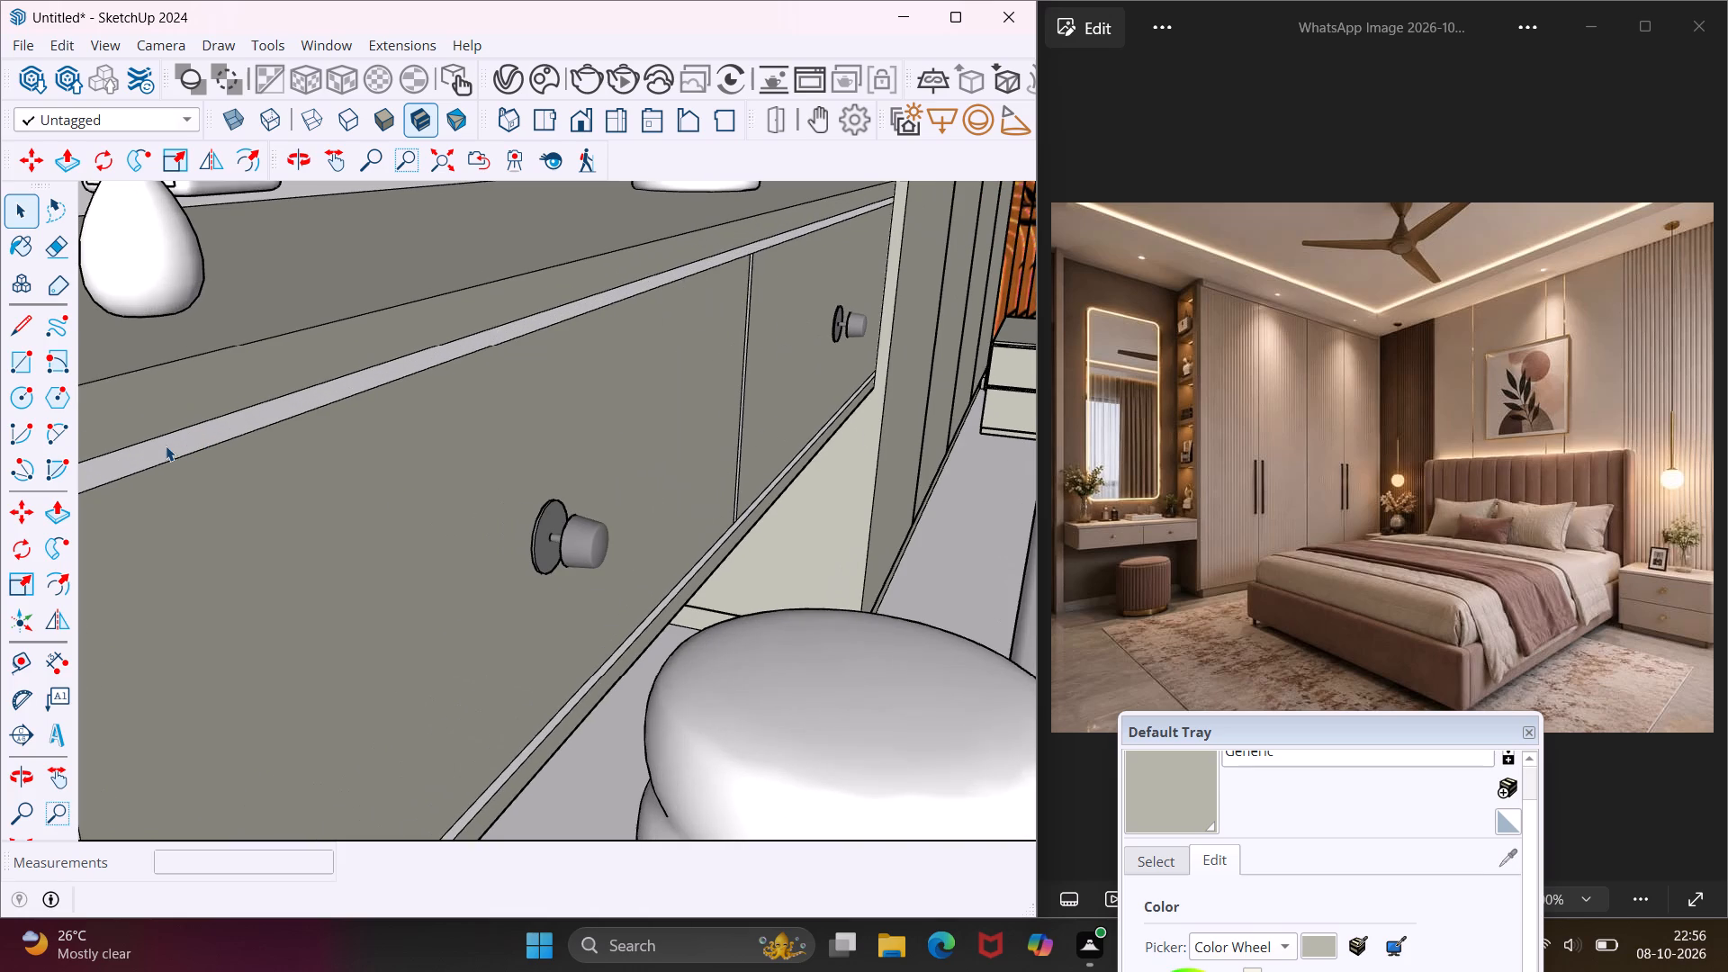
pyautogui.click(166, 445)
pyautogui.press('p')
pyautogui.click(166, 445)
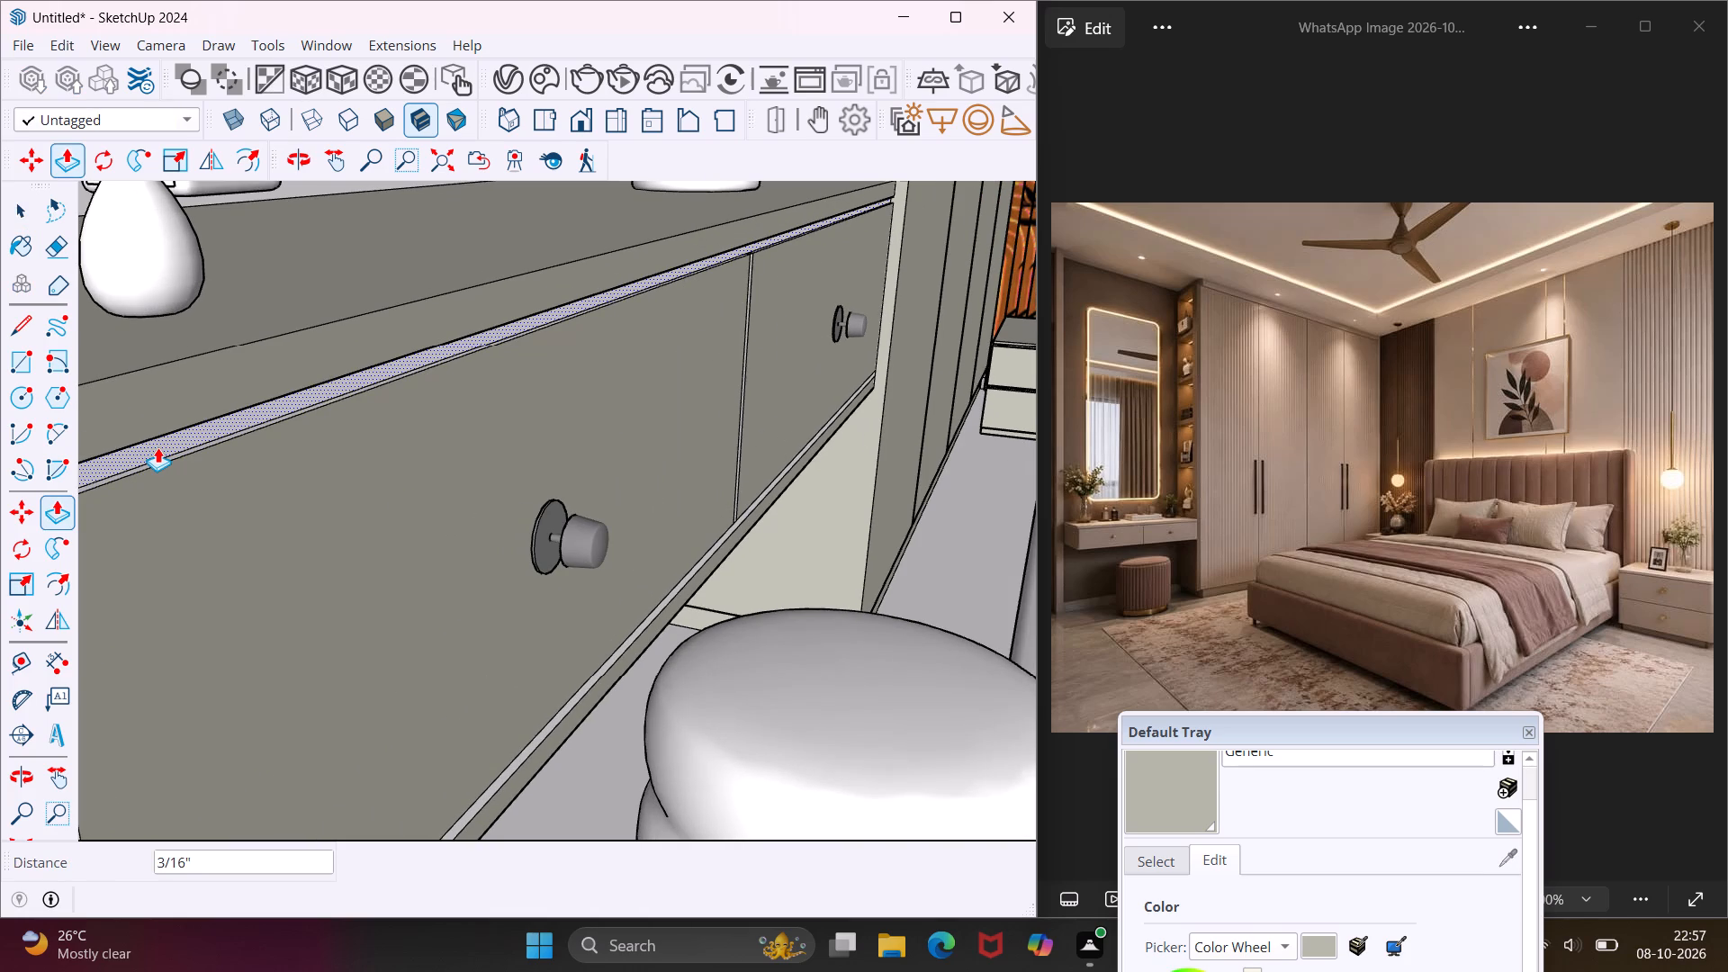
pyautogui.write('.75"')
pyautogui.press('Return')
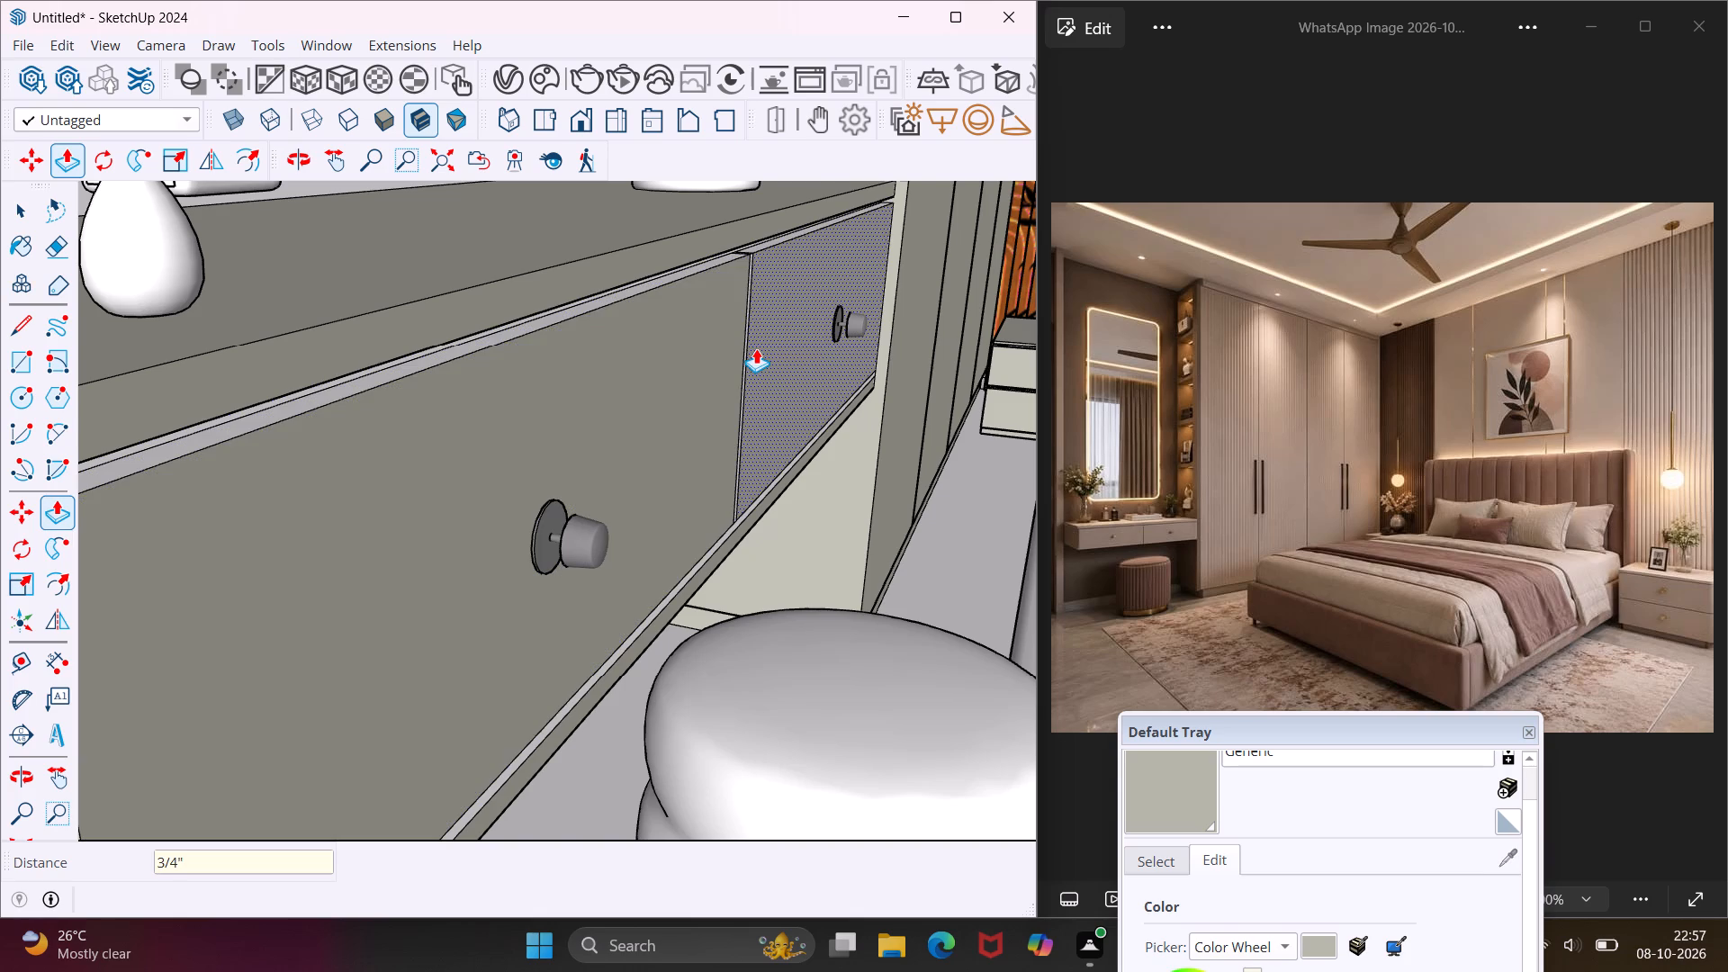
# Repeat the 3/4" Push/Pull on the vertical strip between the dressing table's drawers and the strip below them.
pyautogui.moveTo(756, 348); pyautogui.dragTo(621, 307, button='middle')
pyautogui.scroll(7, 621, 307)
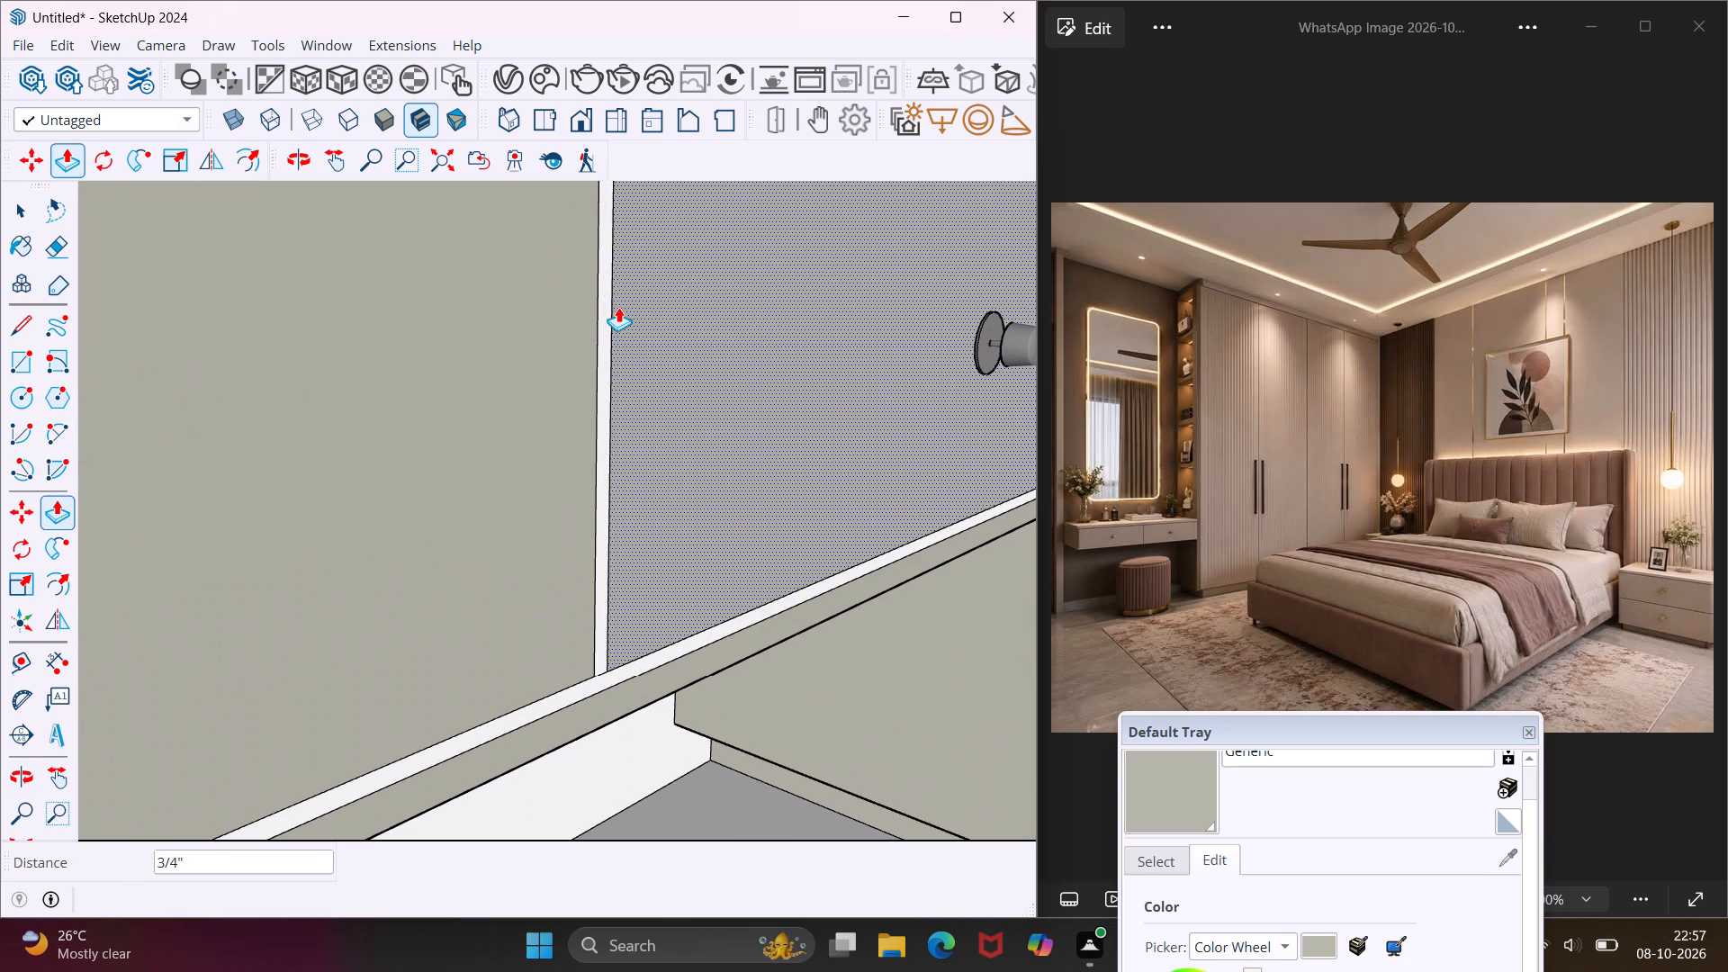
pyautogui.doubleClick(609, 320)
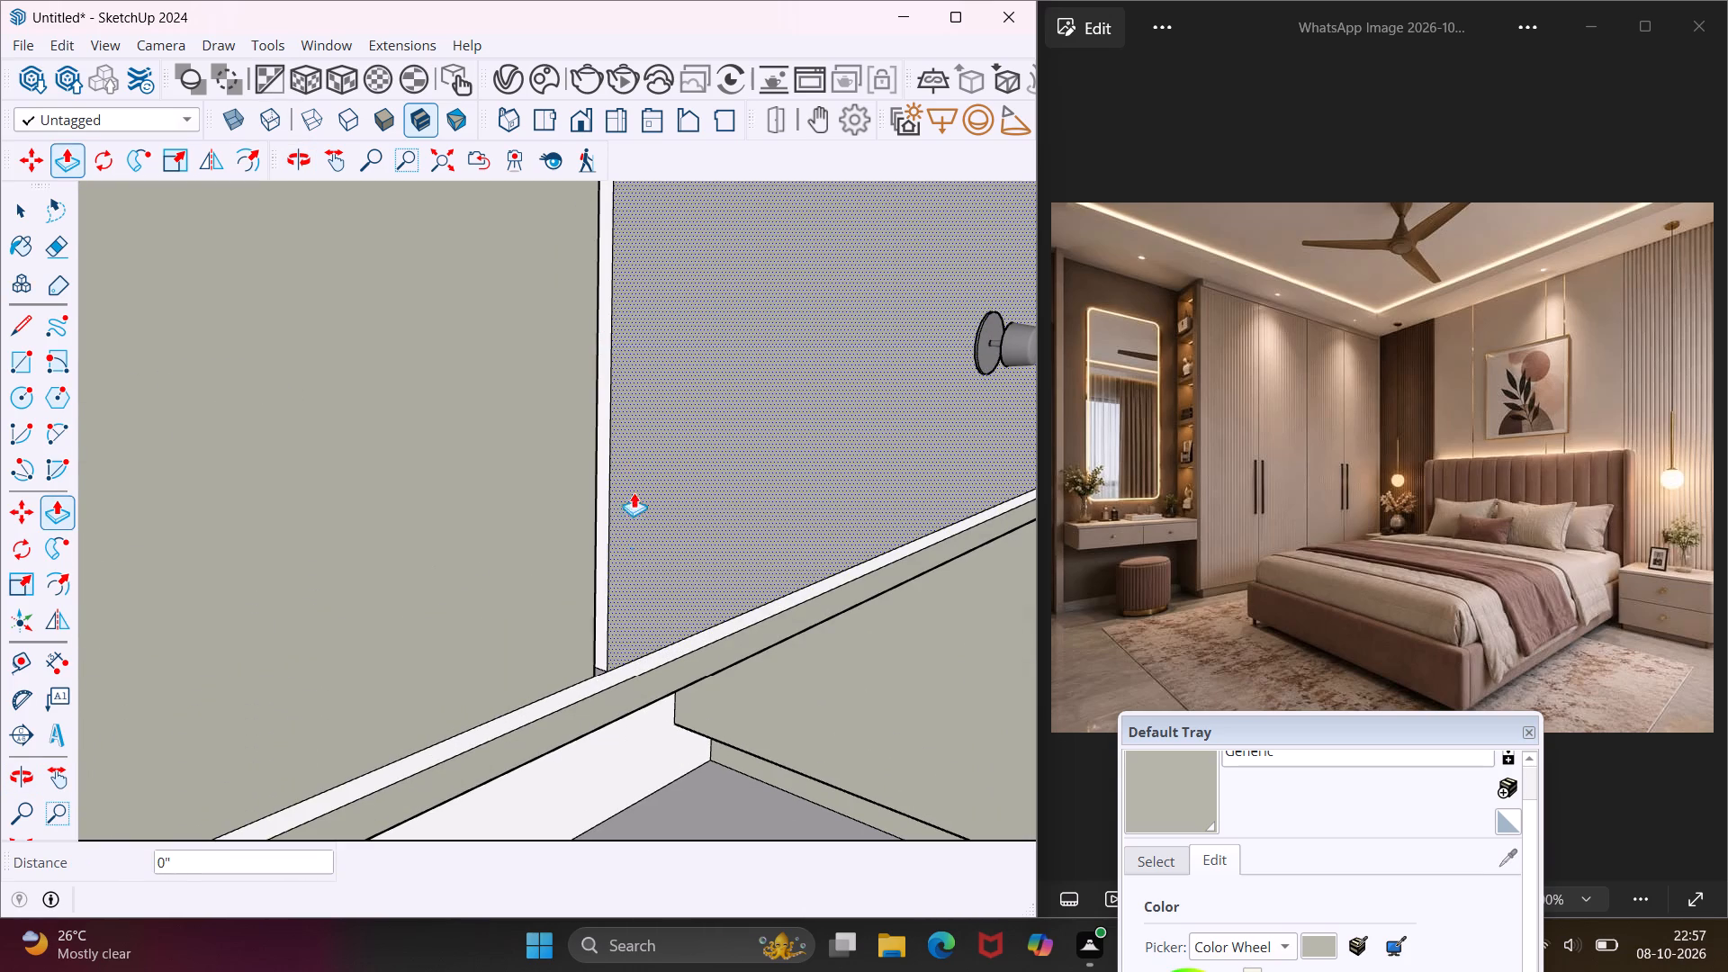
pyautogui.doubleClick(595, 686)
pyautogui.moveTo(589, 660); pyautogui.dragTo(770, 697, button='middle')
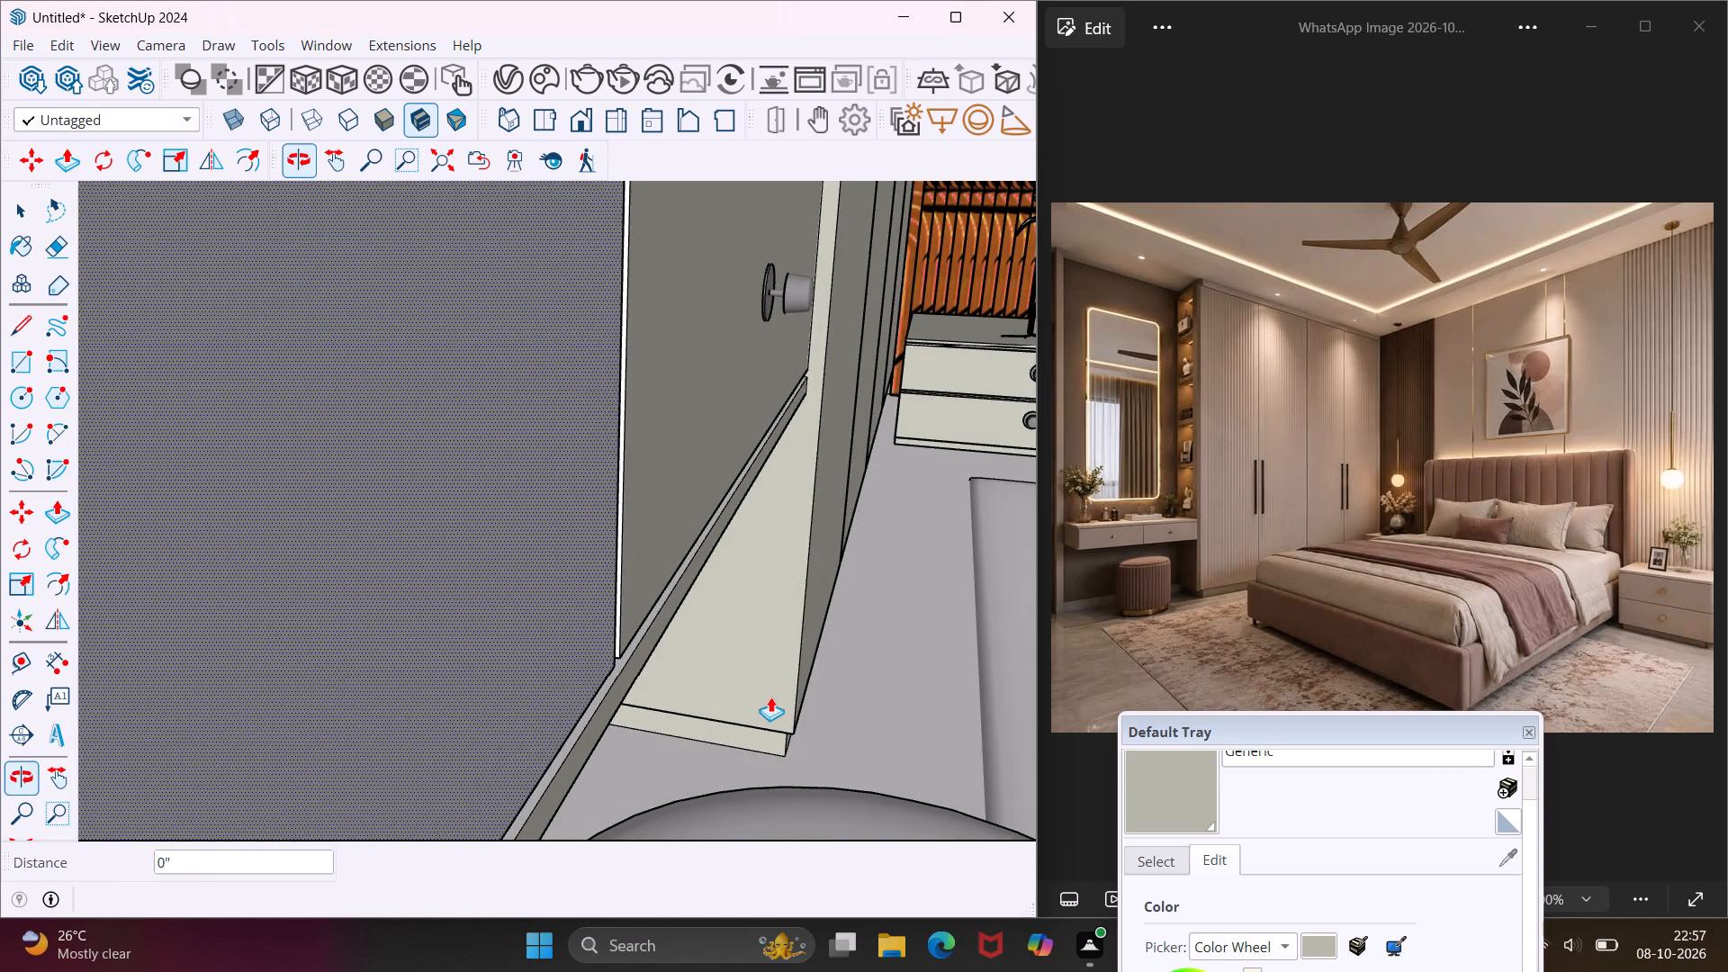
pyautogui.scroll(-14, 765, 695)
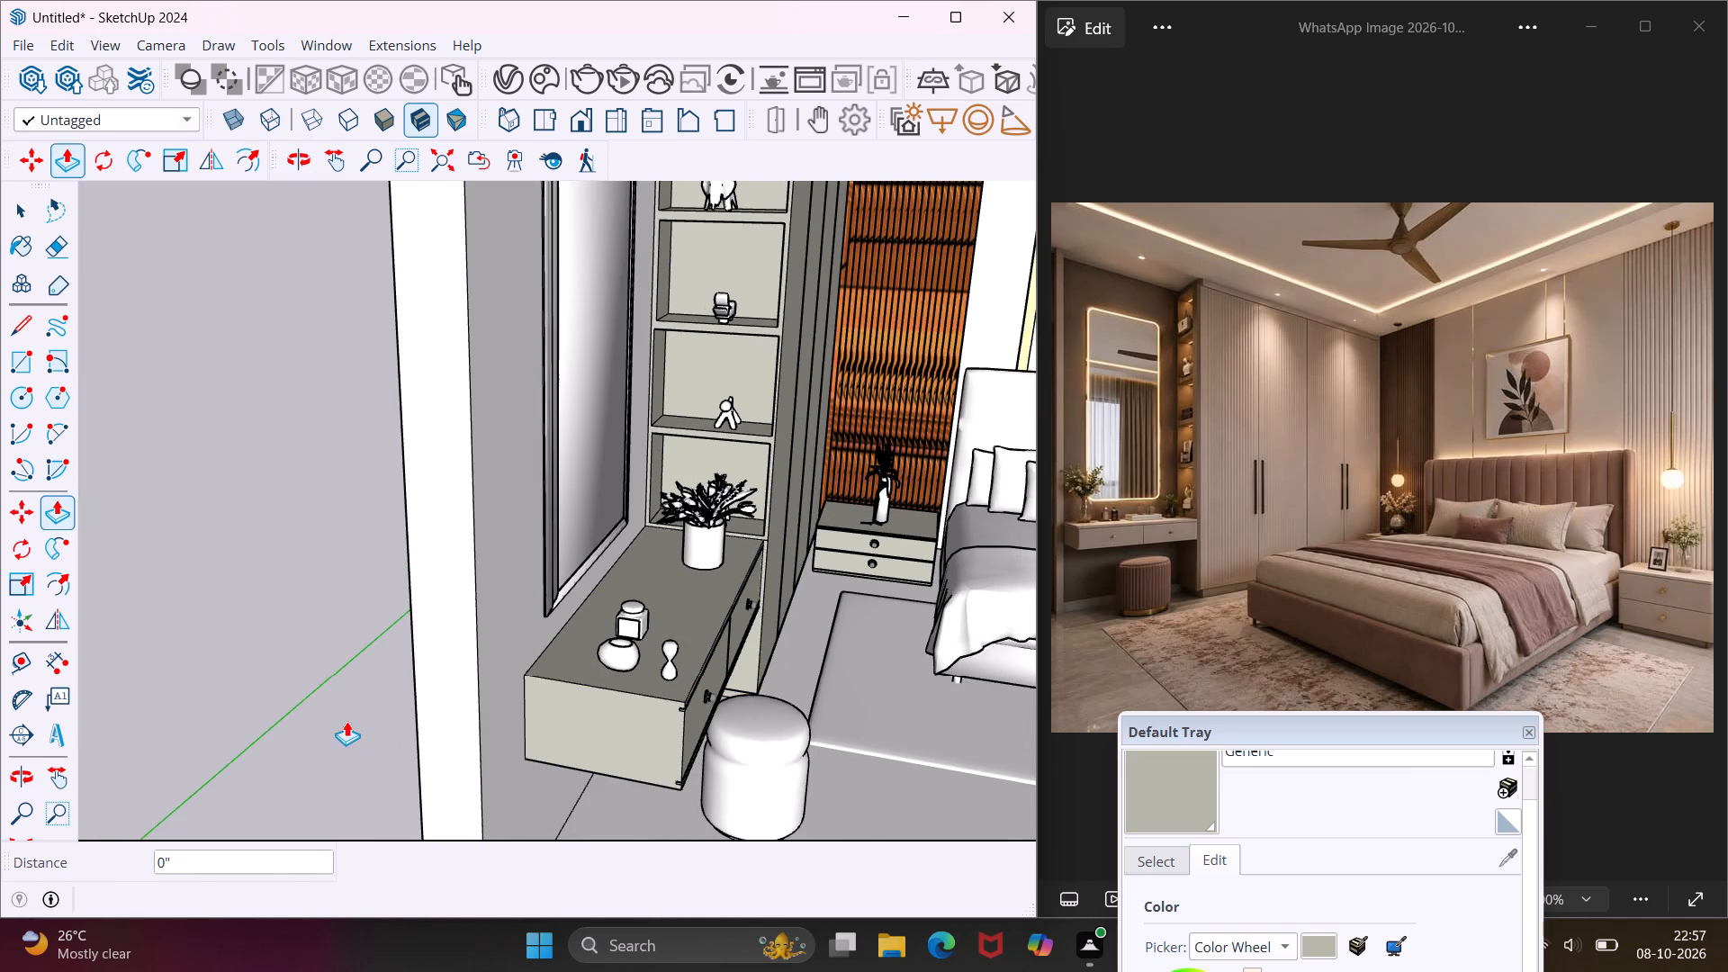
pyautogui.press('Escape')
pyautogui.press('space')
# Raise the Default Tray until the material's colour editing controls are accessible.
pyautogui.scroll(-4, 358, 713)
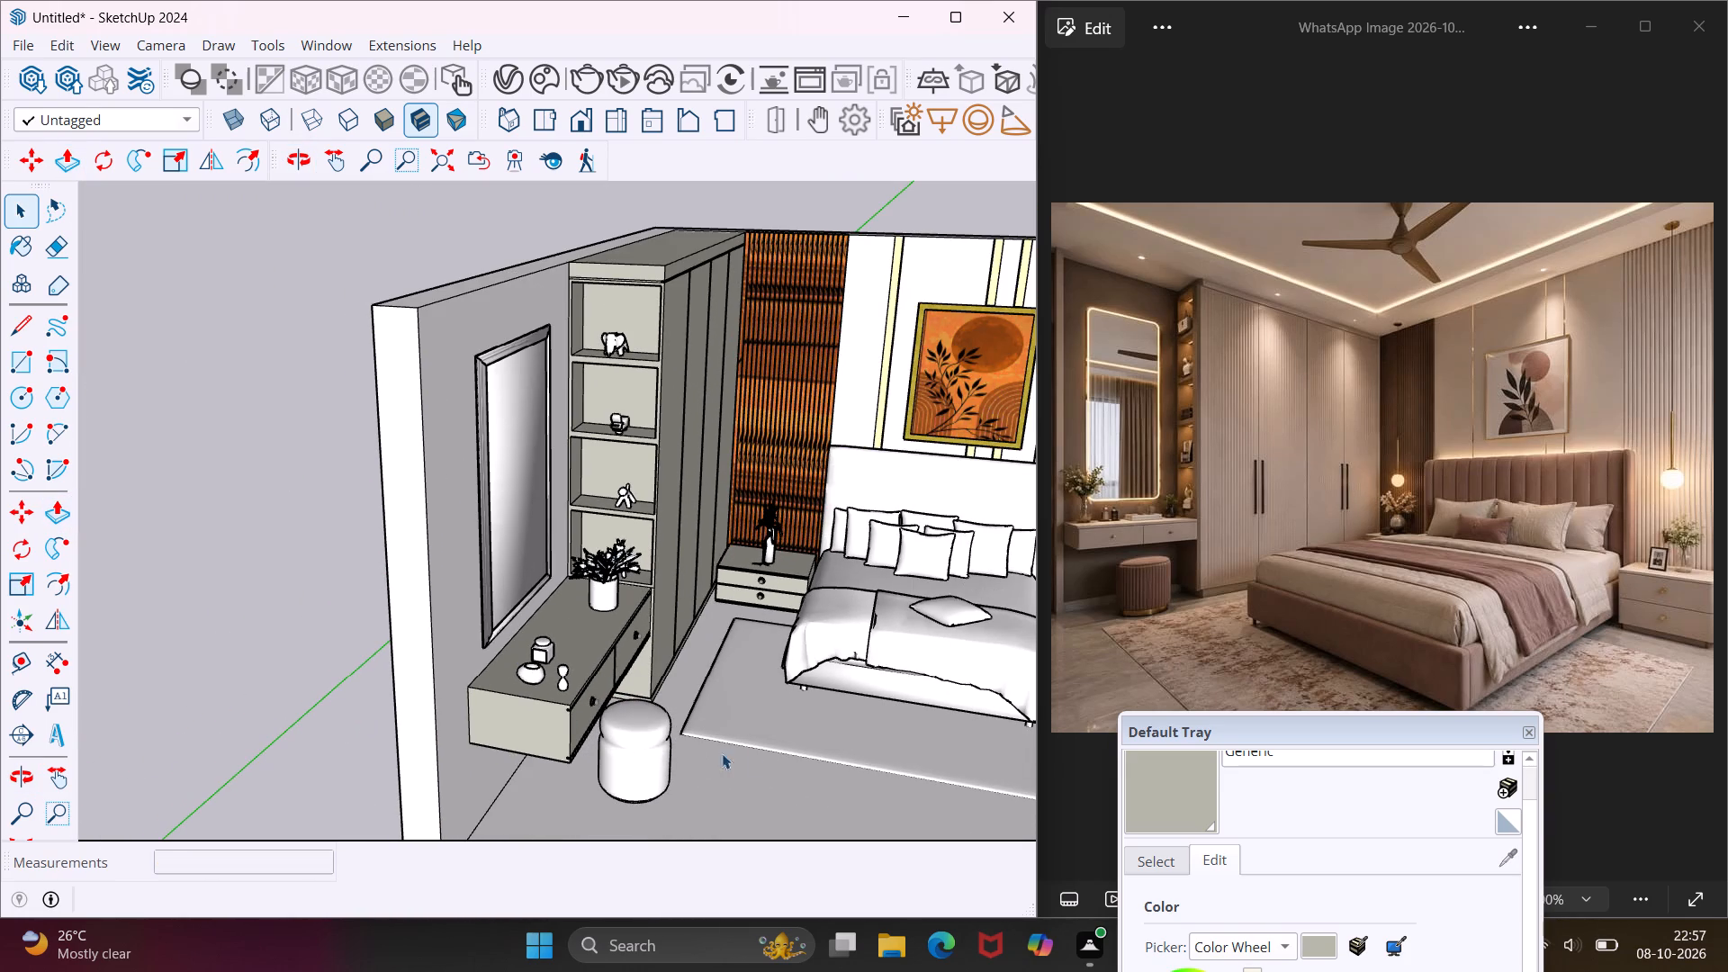
pyautogui.moveTo(778, 732); pyautogui.dragTo(676, 715, button='middle')
pyautogui.scroll(-7, 676, 710)
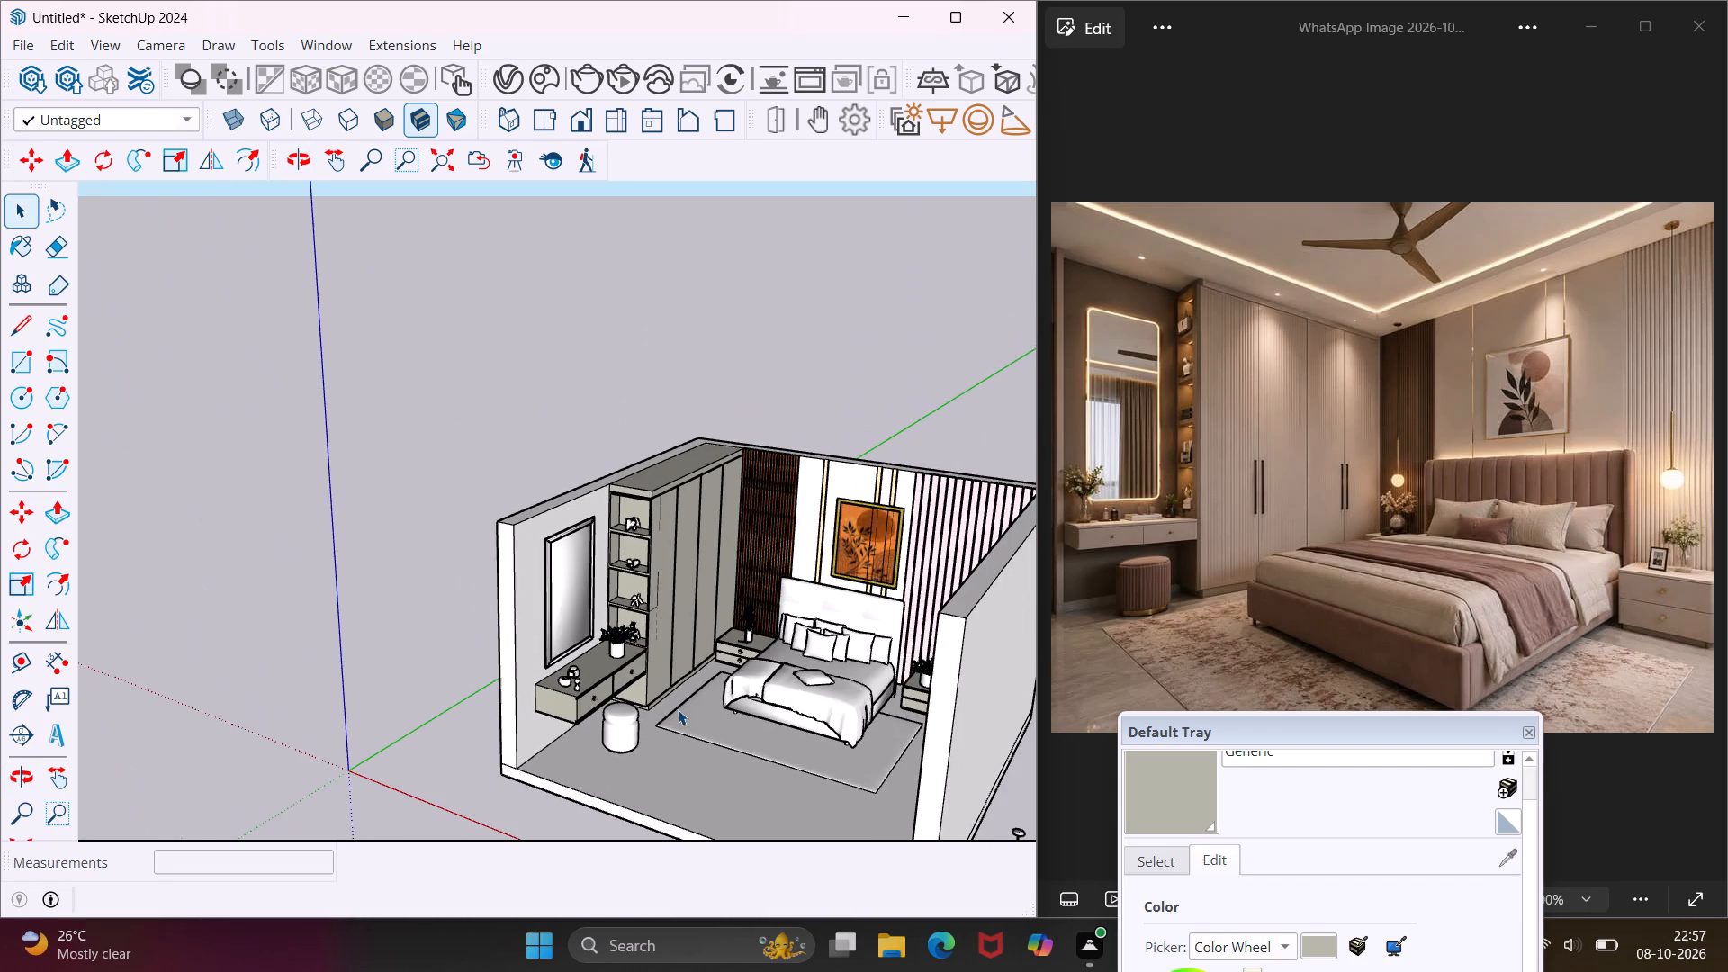
pyautogui.moveTo(754, 754); pyautogui.dragTo(913, 735, button='middle')
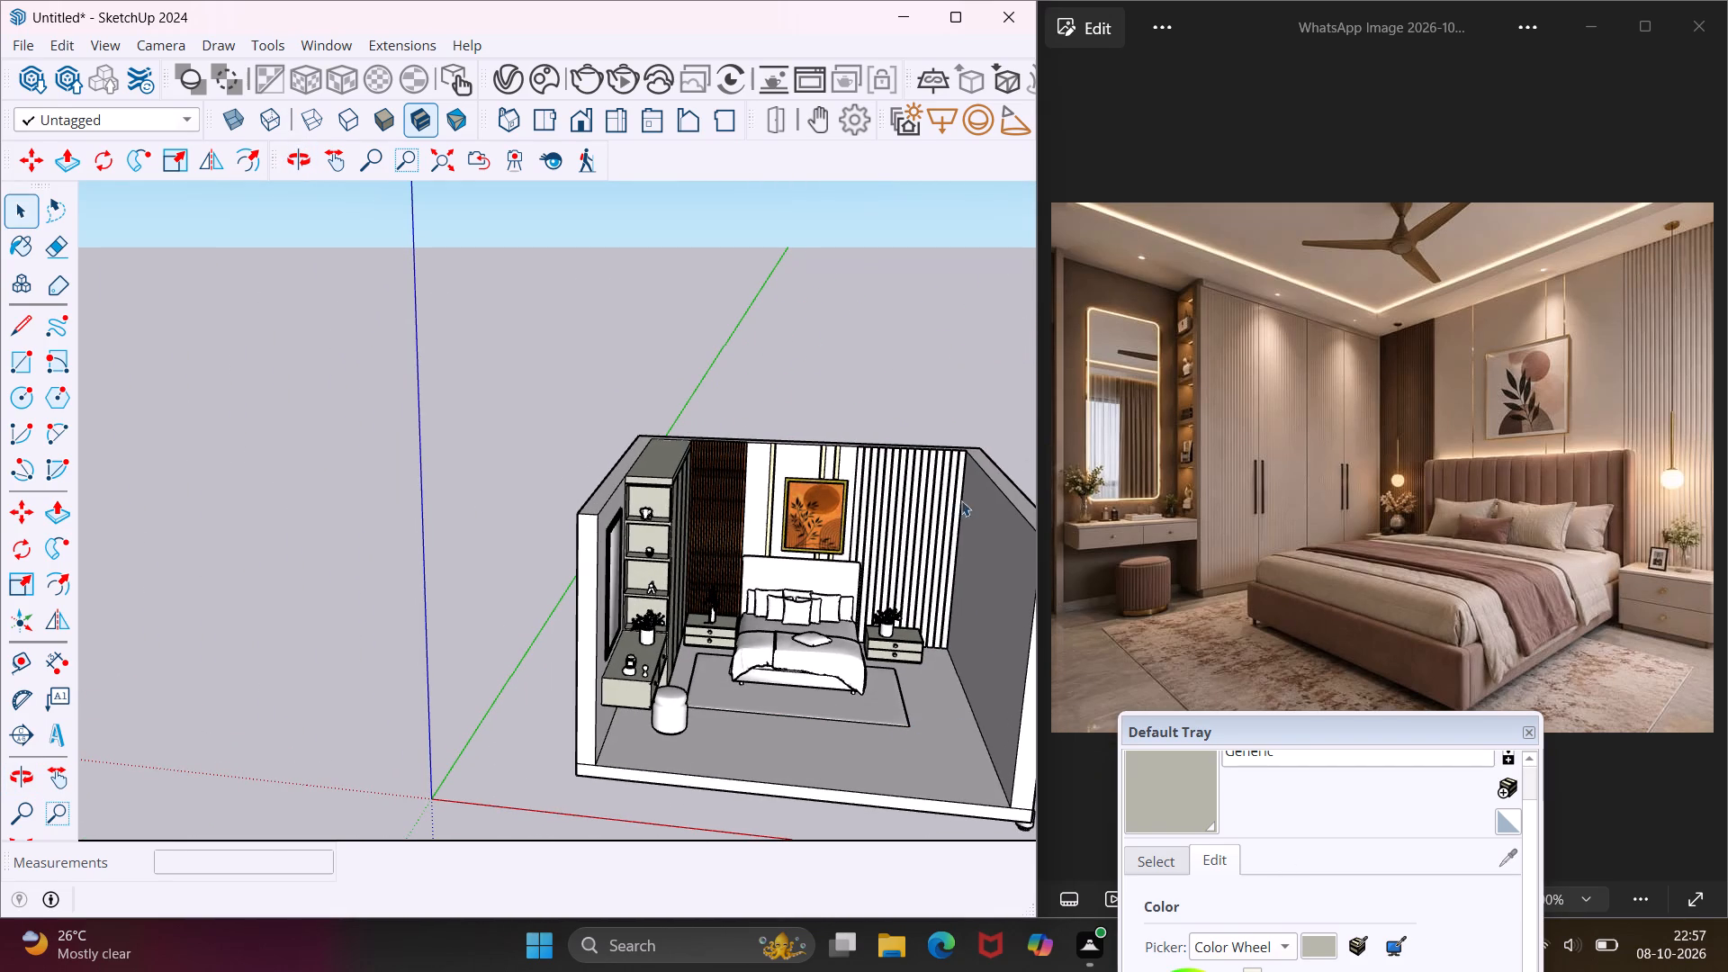
pyautogui.scroll(9, 645, 535)
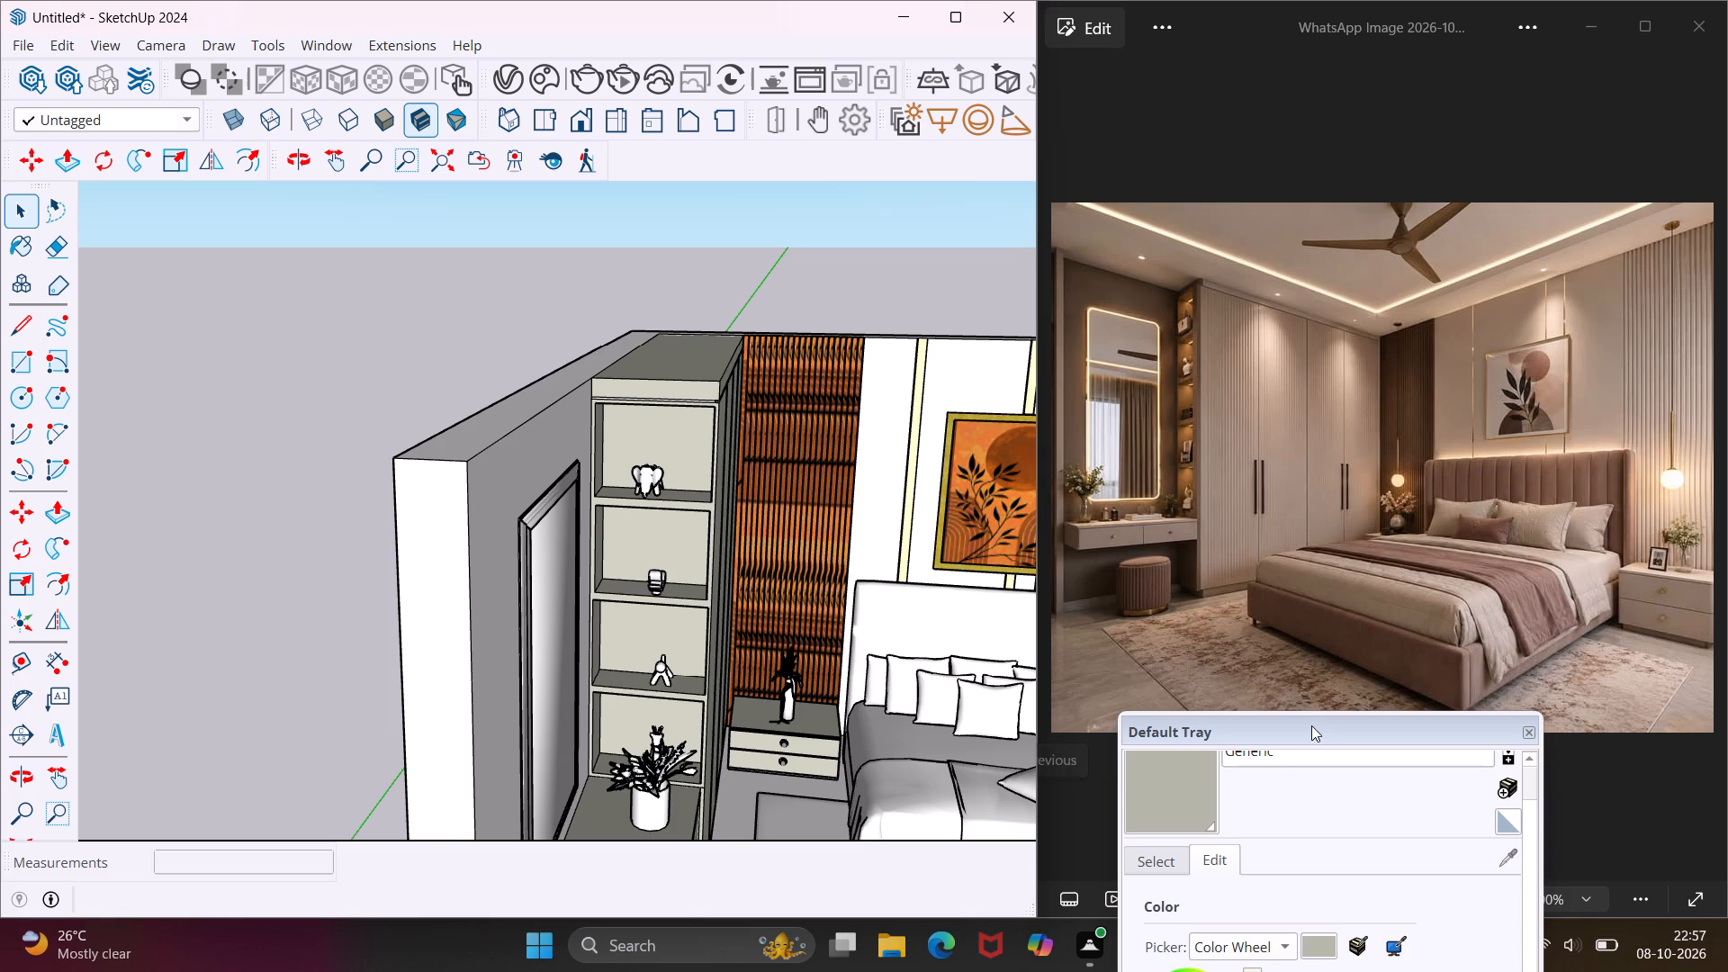
pyautogui.moveTo(1311, 723); pyautogui.dragTo(1293, 464)
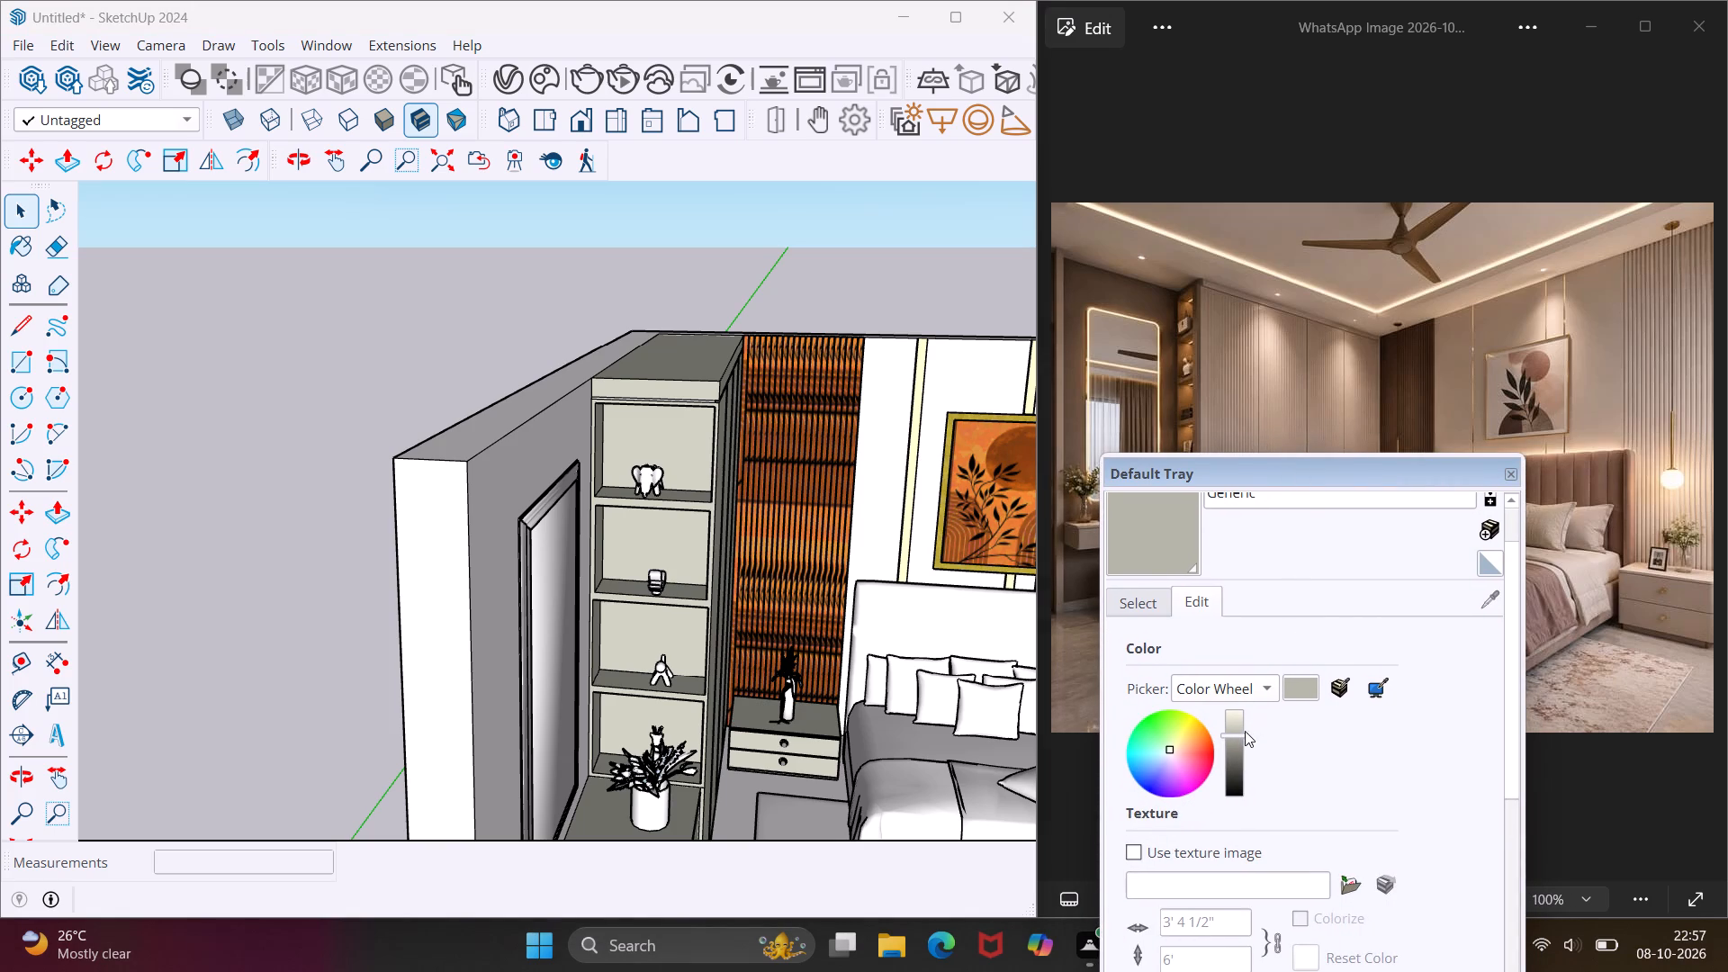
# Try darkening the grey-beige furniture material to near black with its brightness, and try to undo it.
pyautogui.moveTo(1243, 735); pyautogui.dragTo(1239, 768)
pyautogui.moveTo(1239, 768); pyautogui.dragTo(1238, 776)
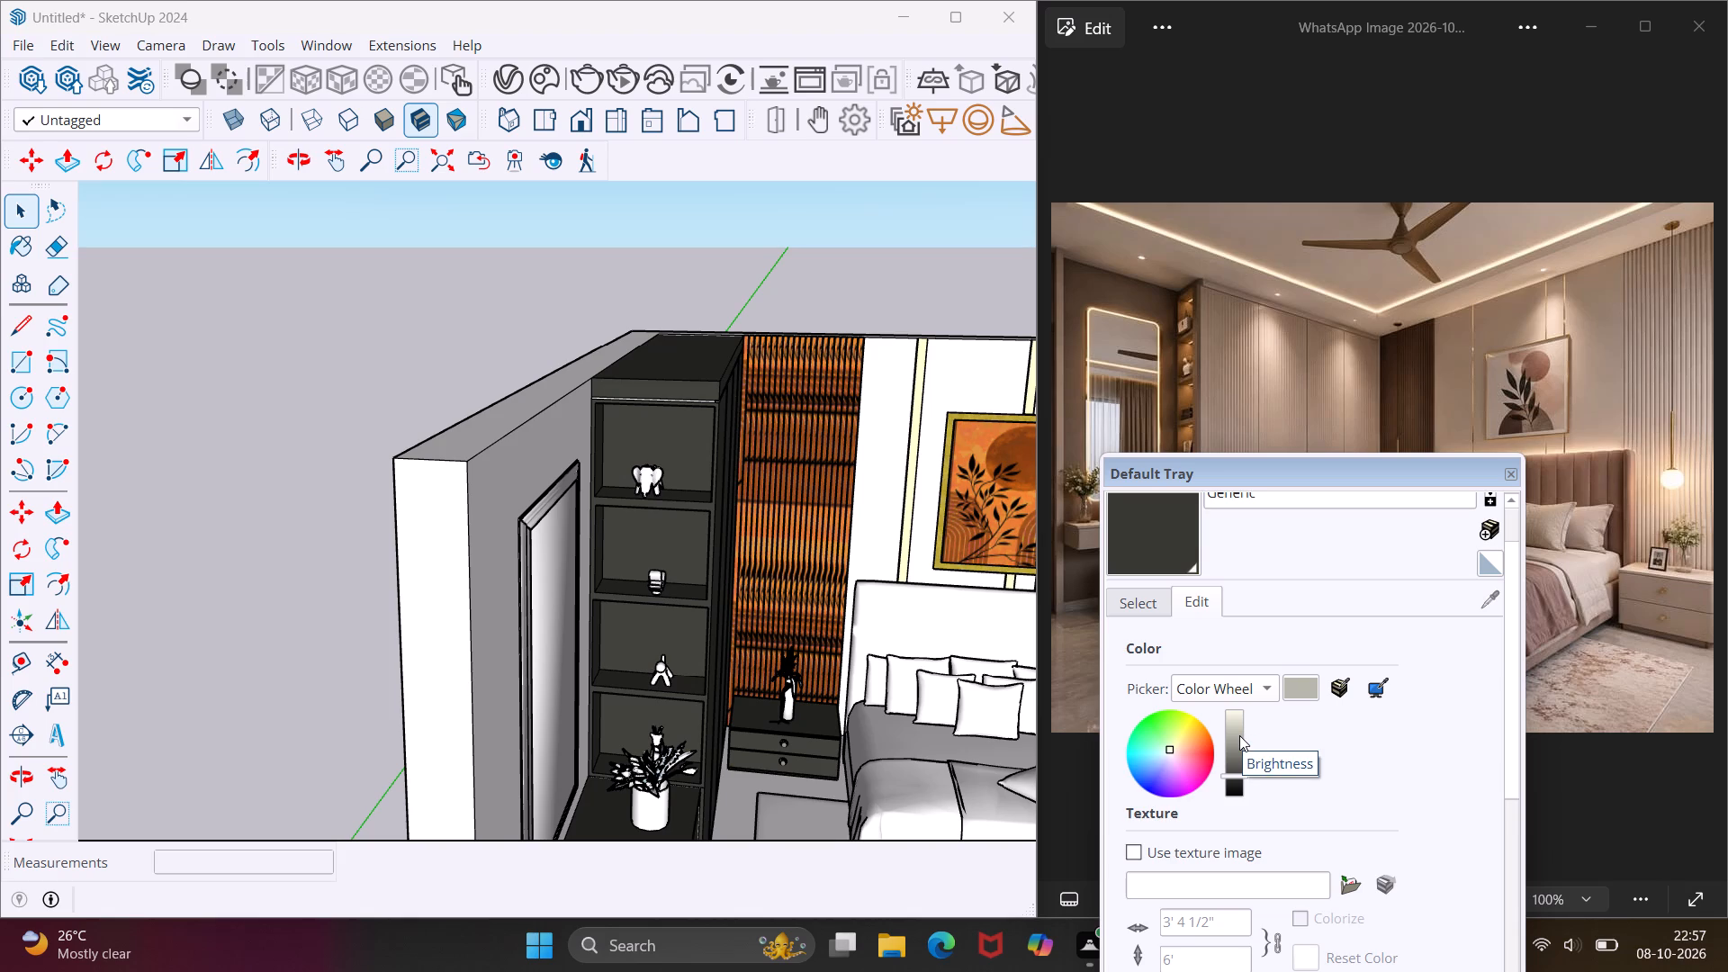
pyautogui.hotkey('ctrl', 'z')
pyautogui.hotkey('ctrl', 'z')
# Raise the brightness of the furniture material used on the shelving and drawers to a pale cream.
pyautogui.moveTo(1240, 777); pyautogui.dragTo(1235, 726)
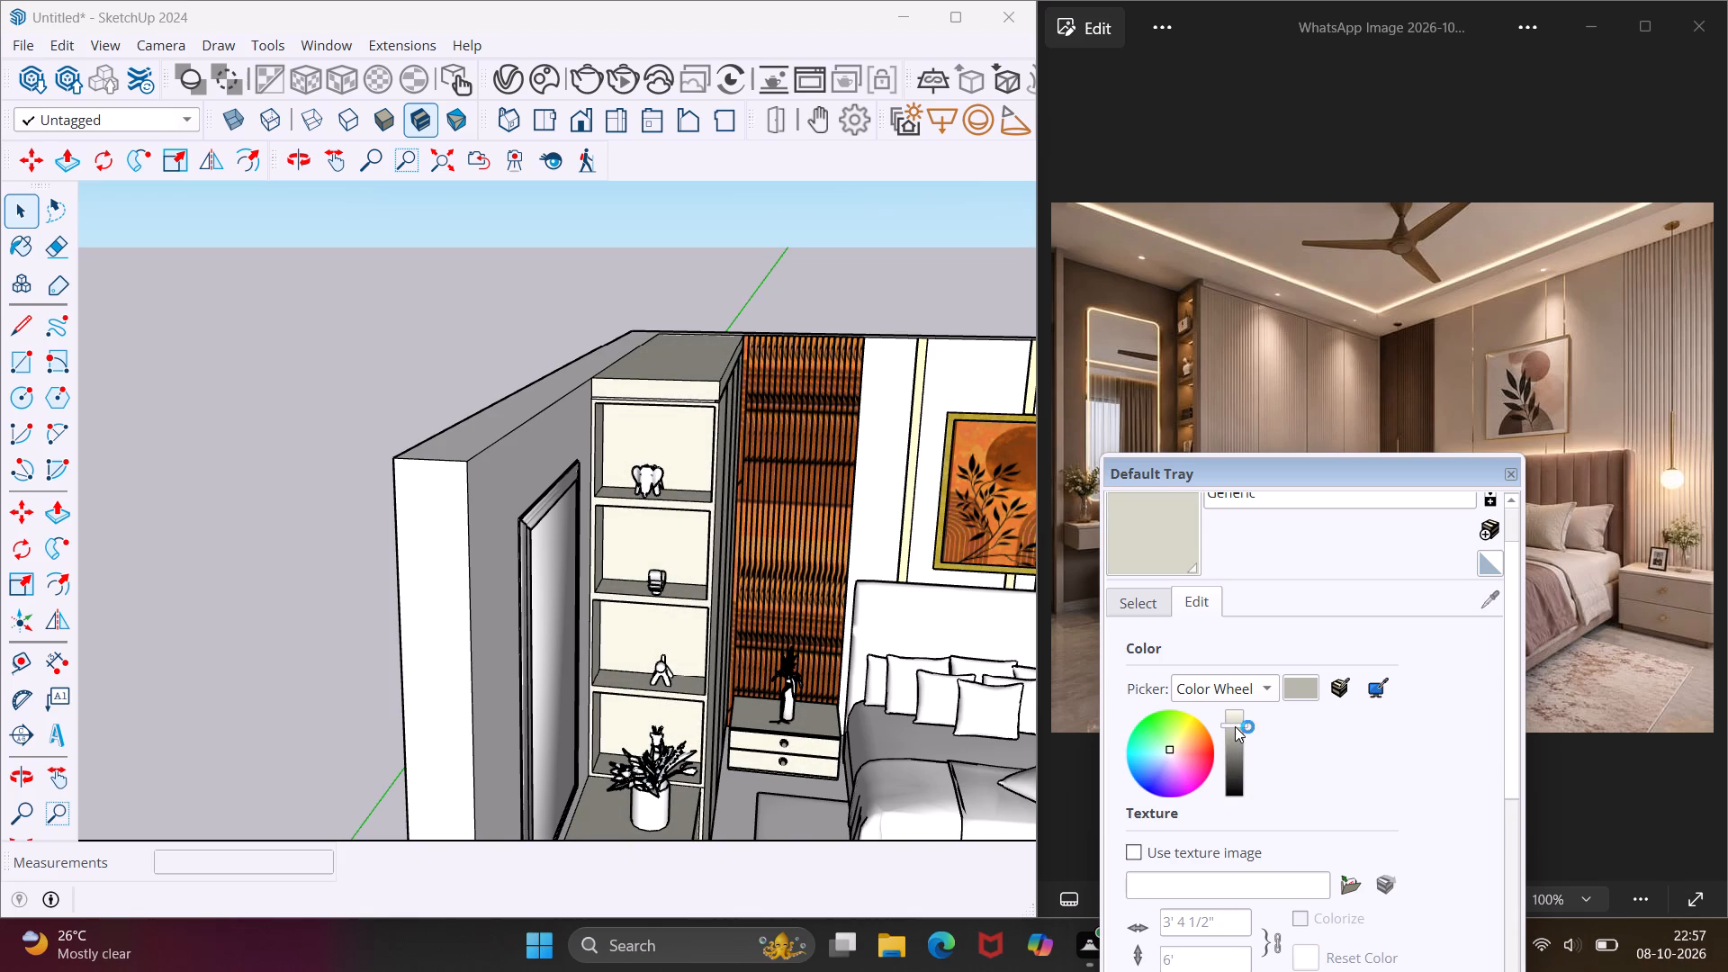
pyautogui.moveTo(1235, 726); pyautogui.dragTo(1235, 724)
pyautogui.moveTo(1235, 724); pyautogui.dragTo(1237, 721)
pyautogui.click(357, 372)
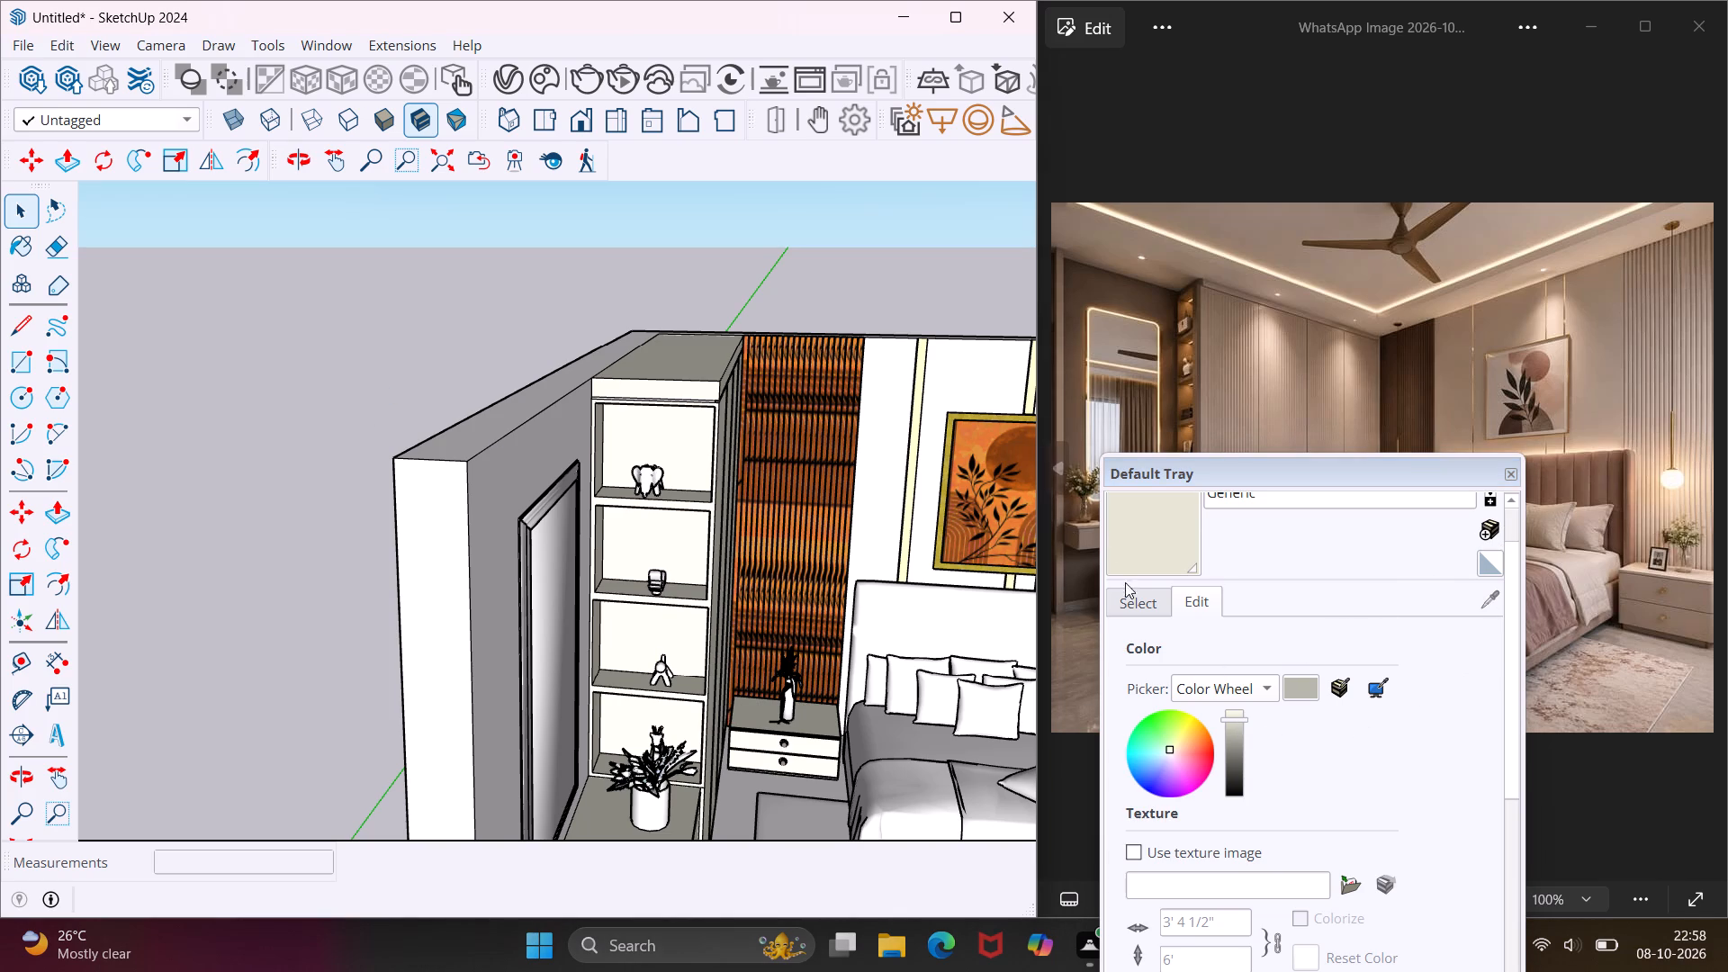
# Paint the recessed face and ledge of the horizontal groove above the open shelving with dark grey Color M07 from the Colors library.
pyautogui.click(1137, 598)
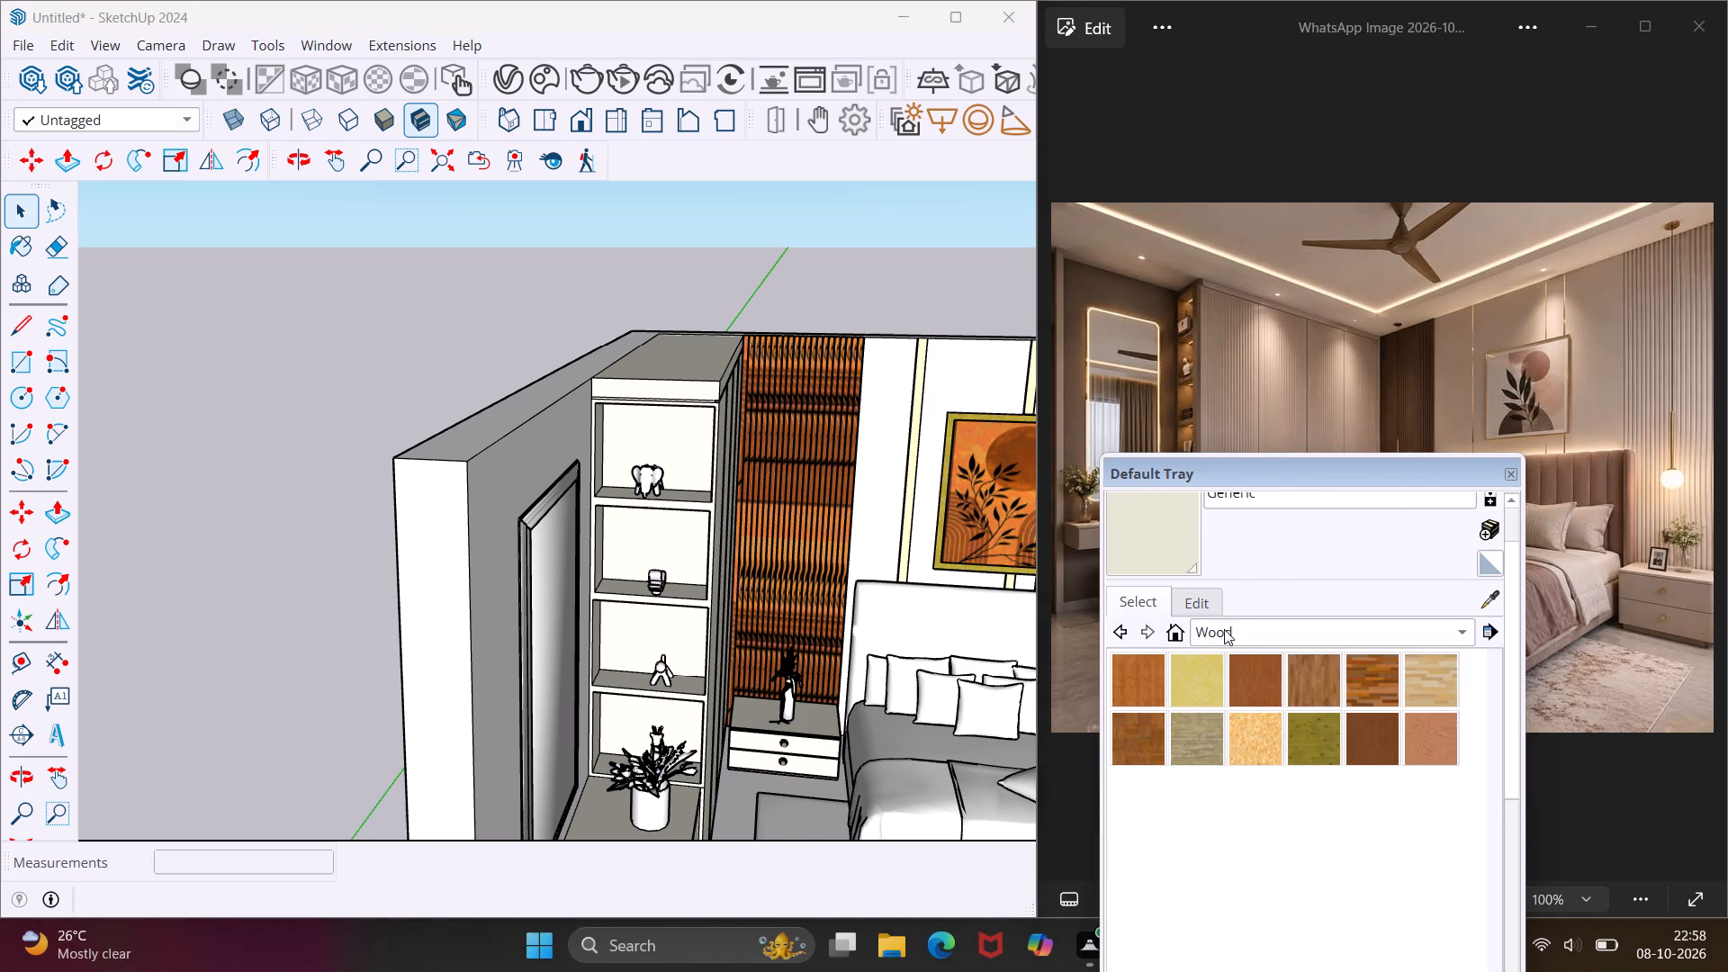
pyautogui.click(1224, 629)
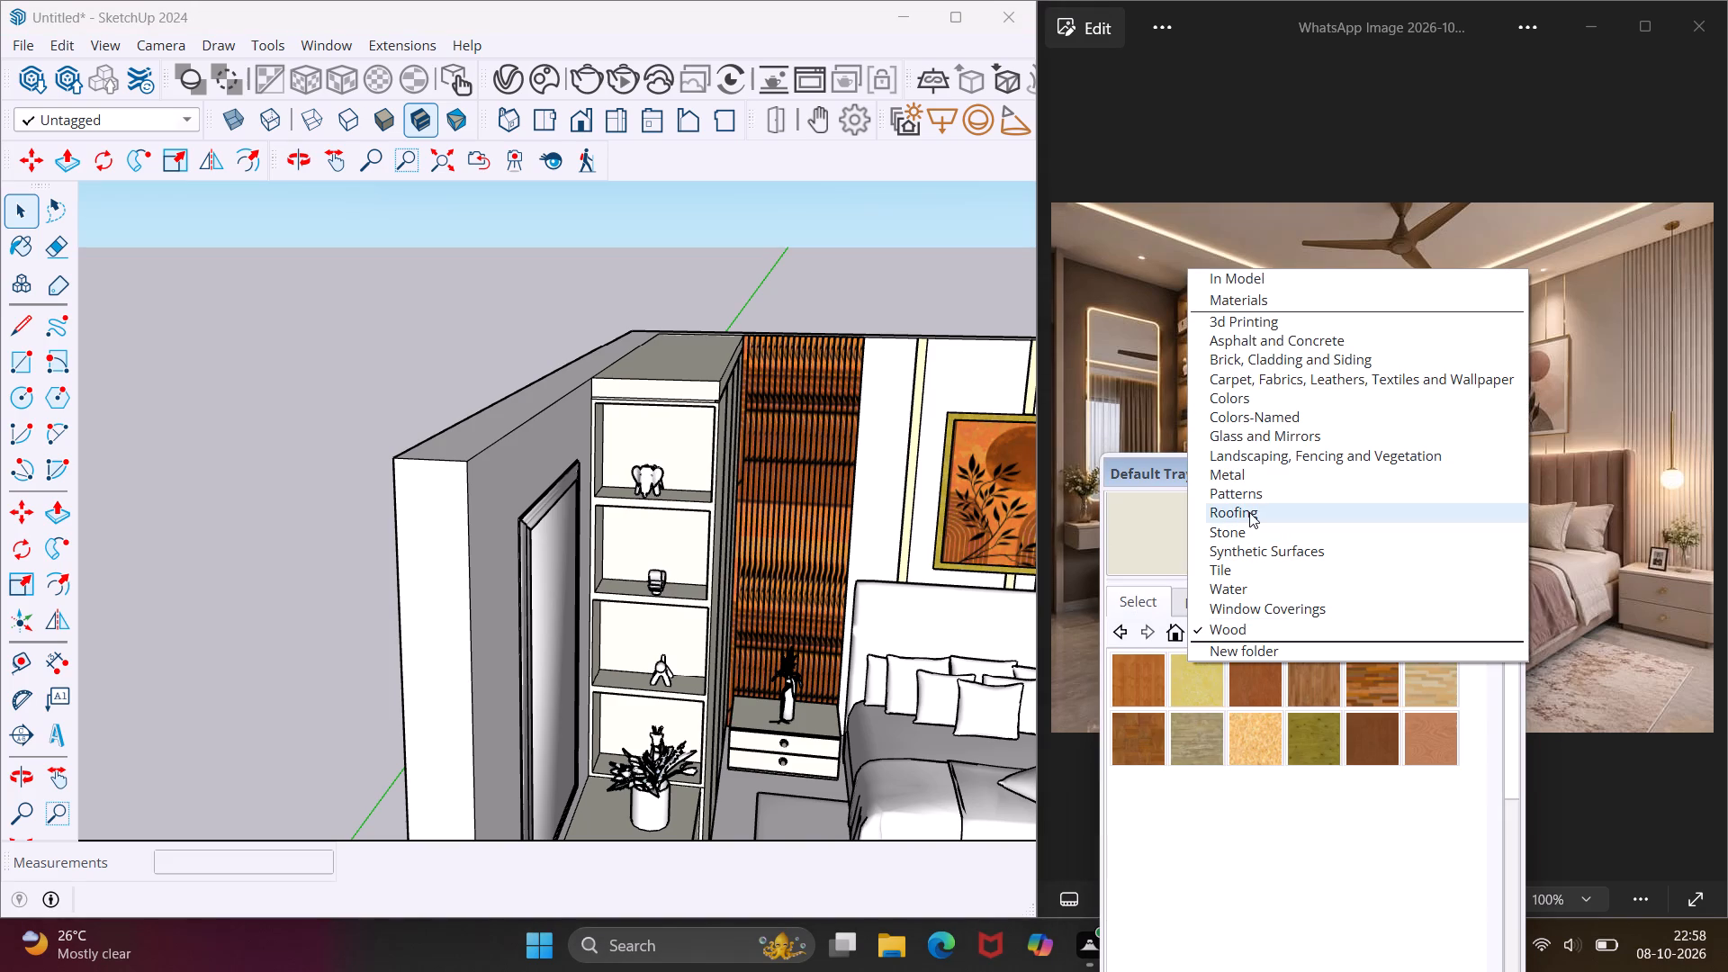
pyautogui.click(1240, 405)
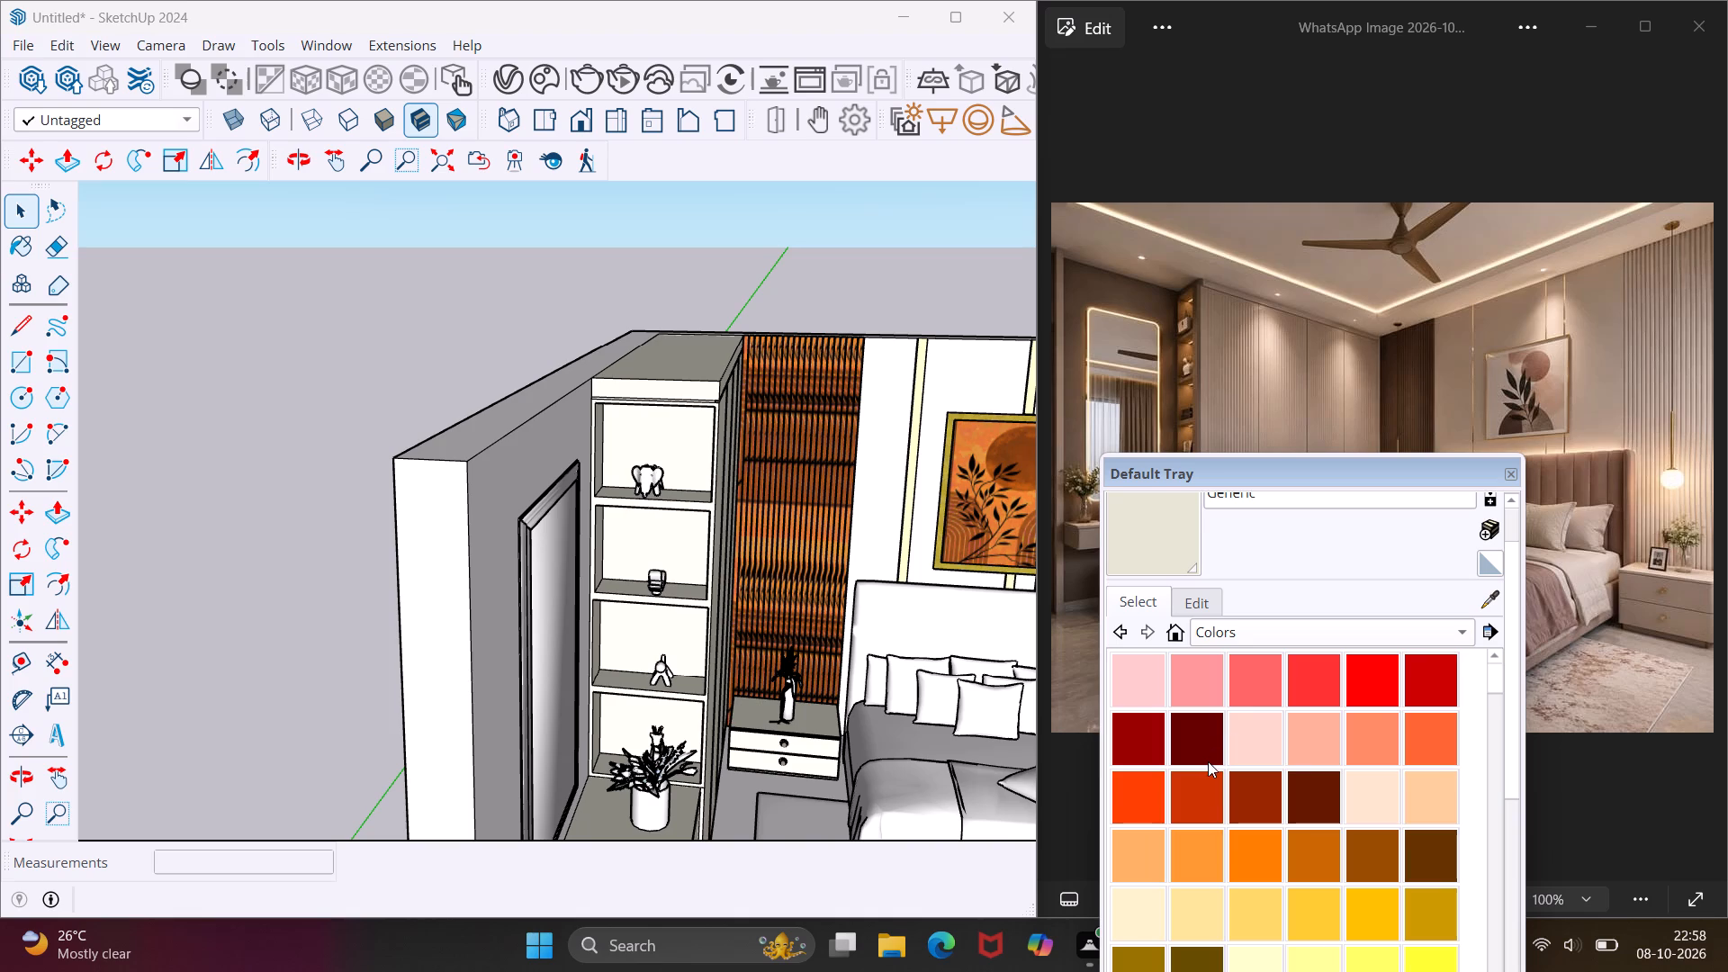
pyautogui.scroll(-11, 1195, 748)
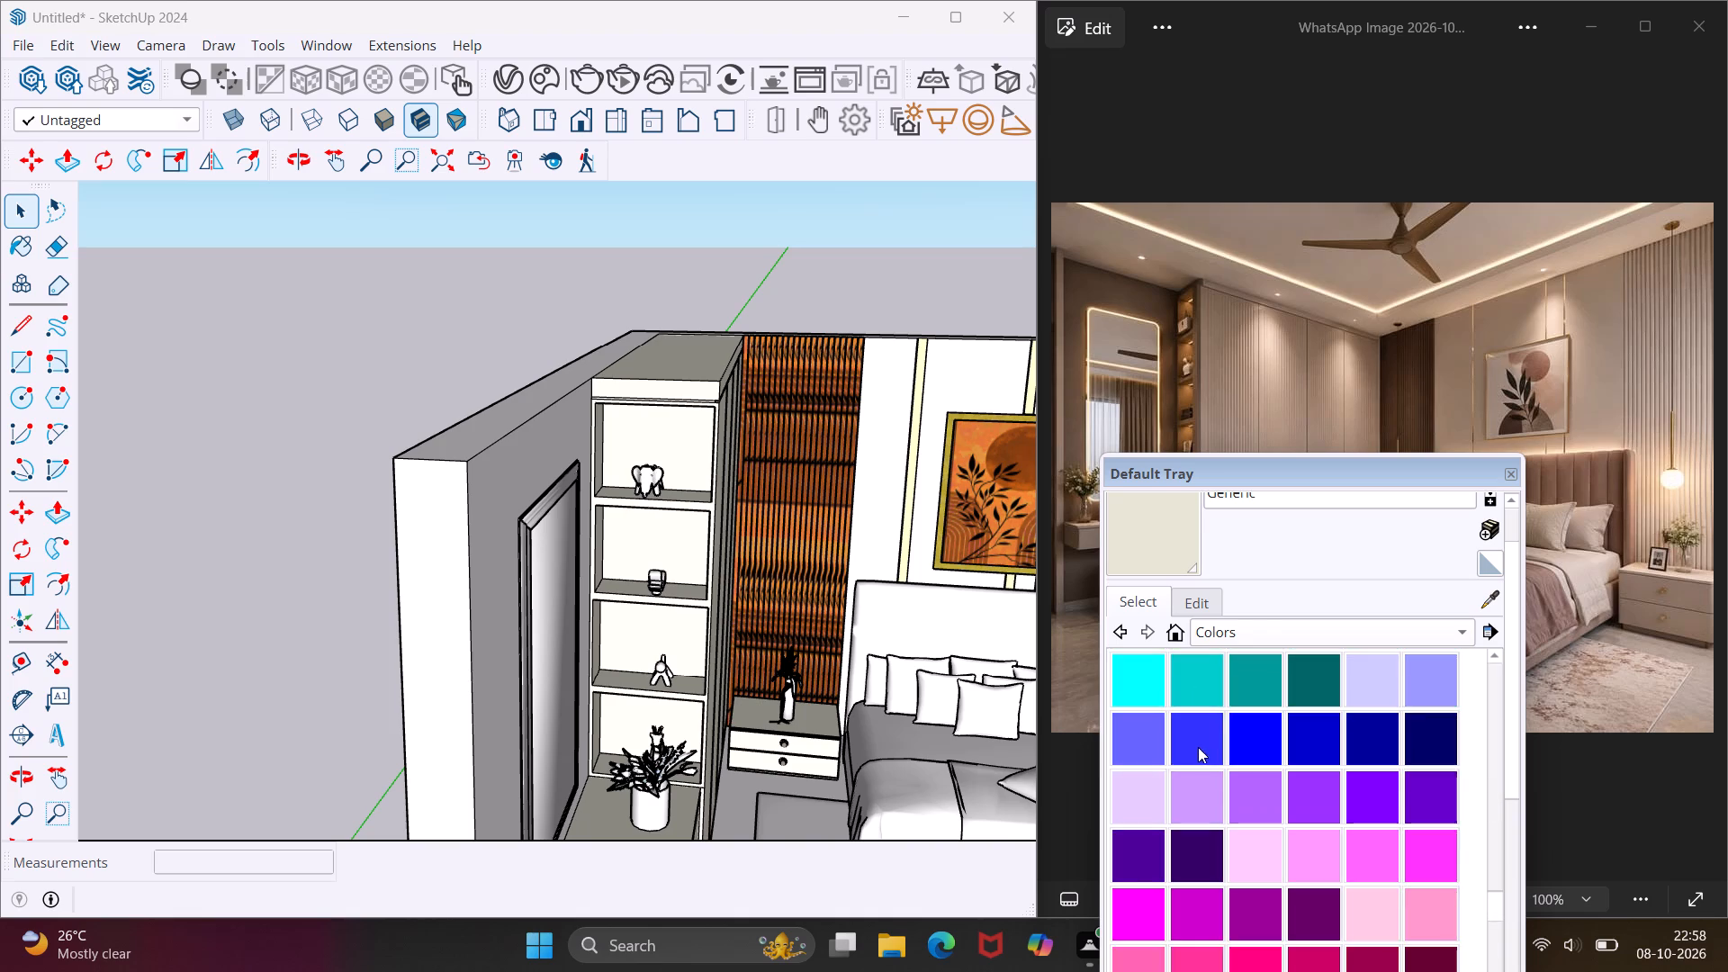
pyautogui.scroll(-7, 1199, 746)
pyautogui.click(1199, 686)
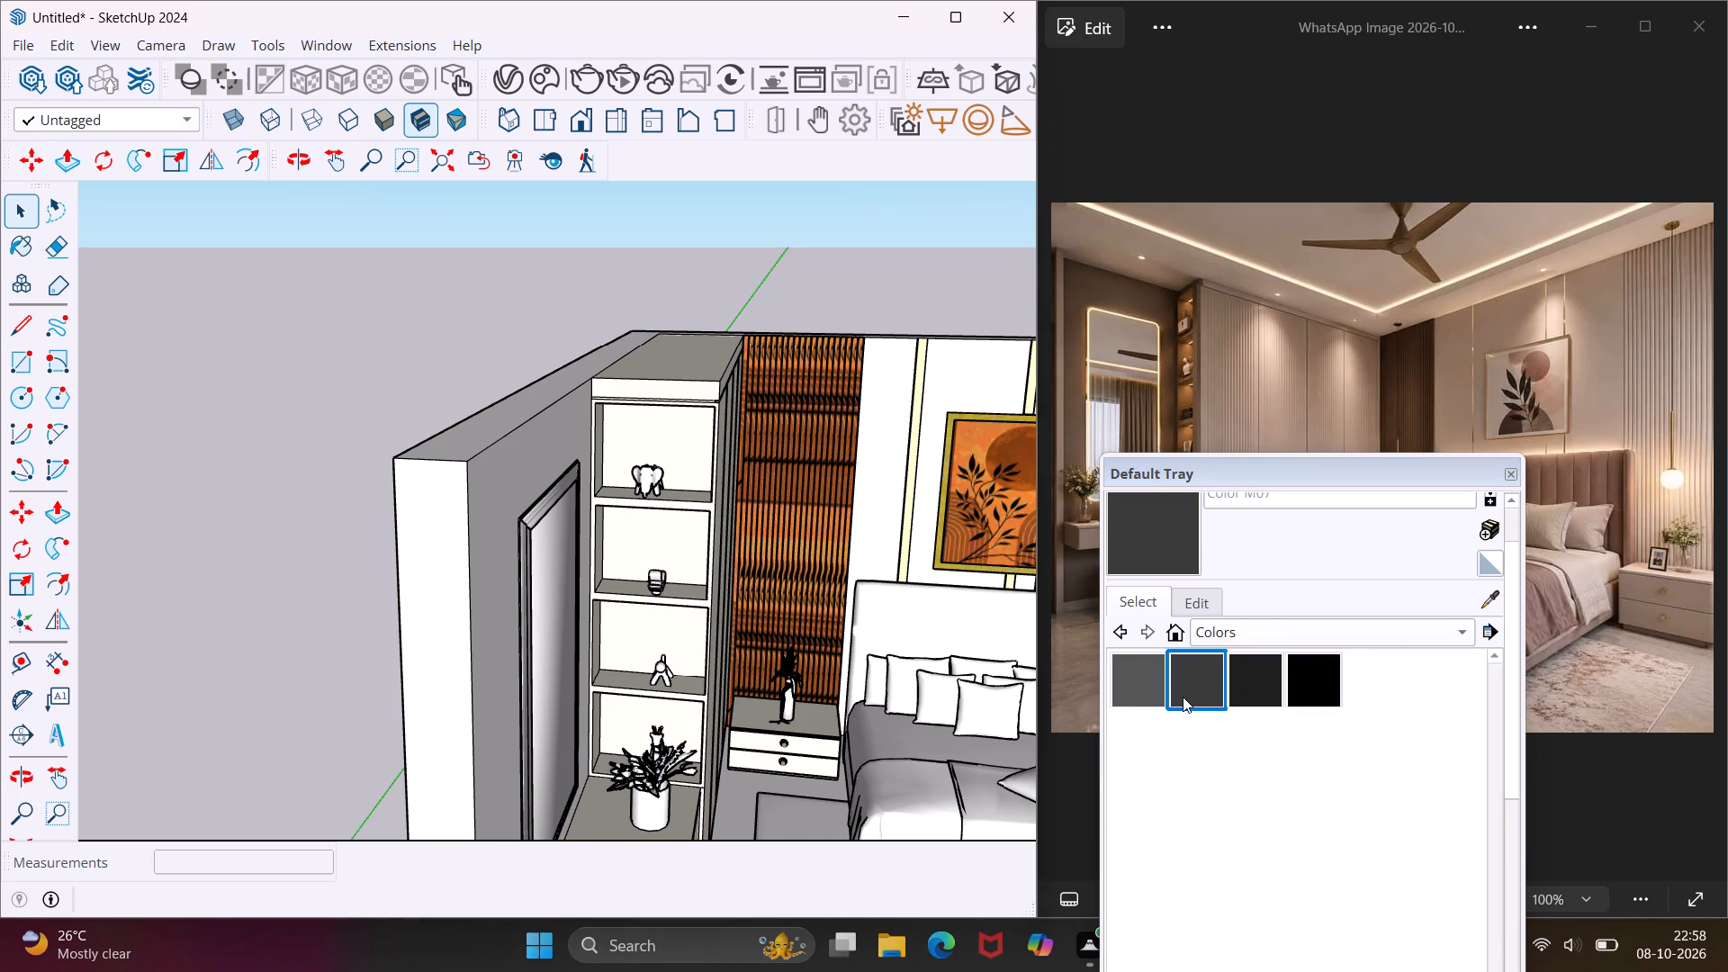
pyautogui.scroll(-5, 633, 688)
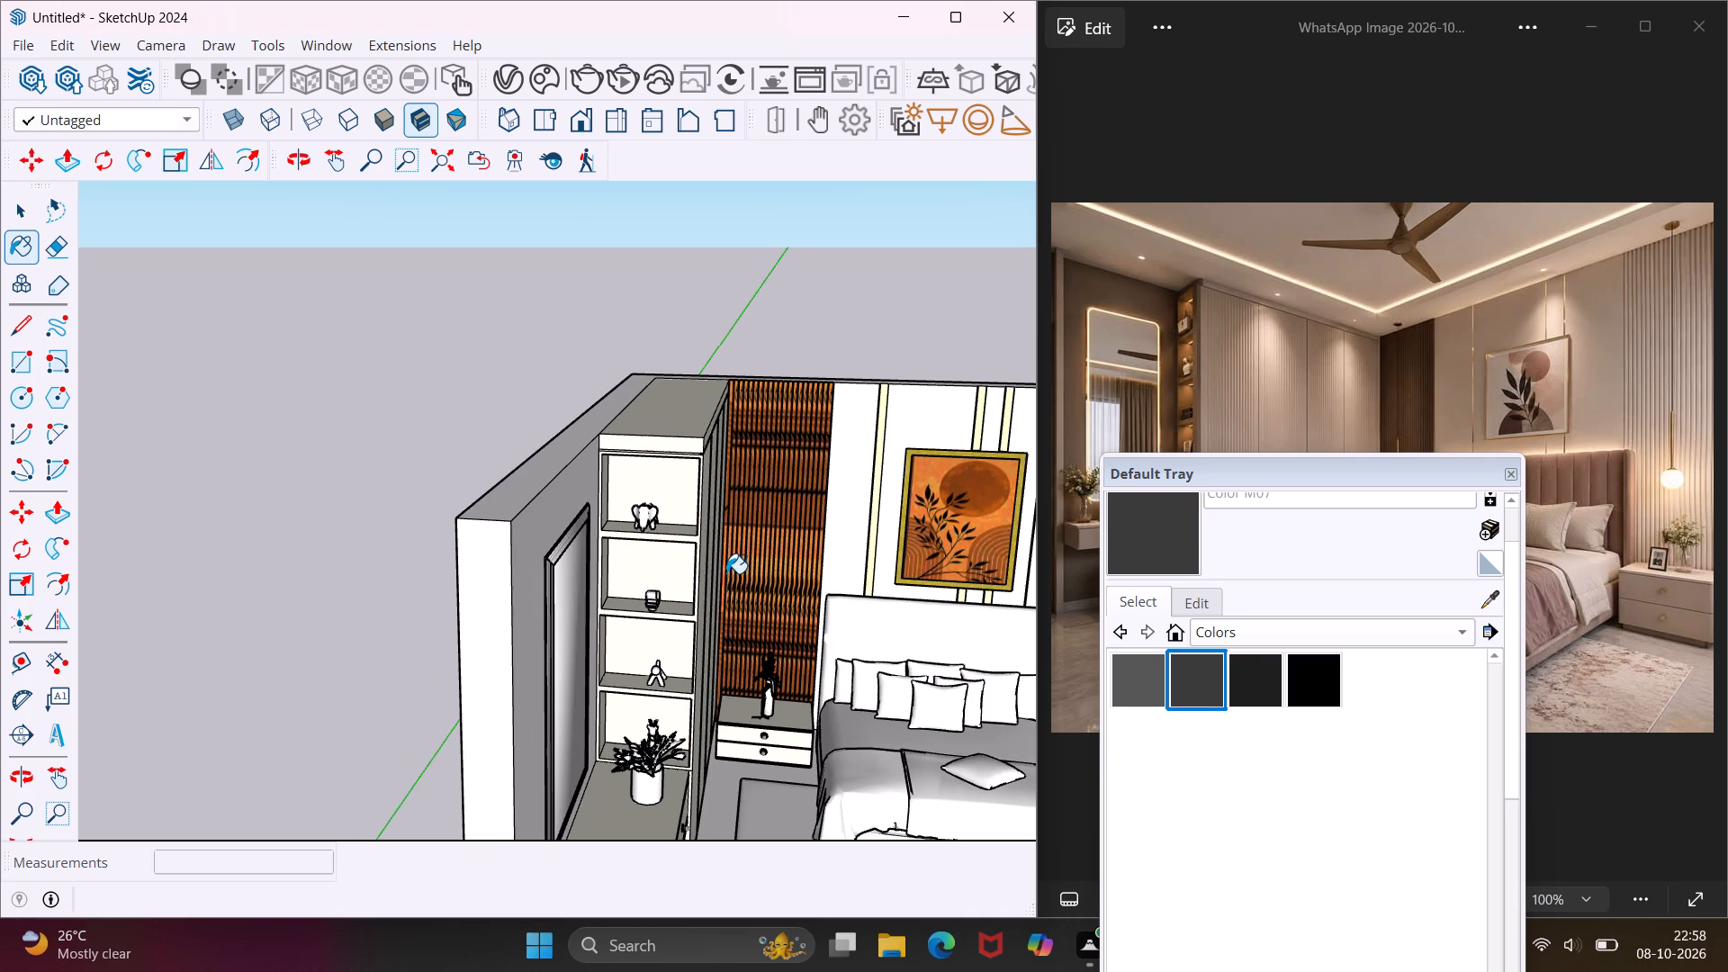
pyautogui.scroll(7, 726, 572)
pyautogui.moveTo(659, 445); pyautogui.dragTo(619, 585, button='middle')
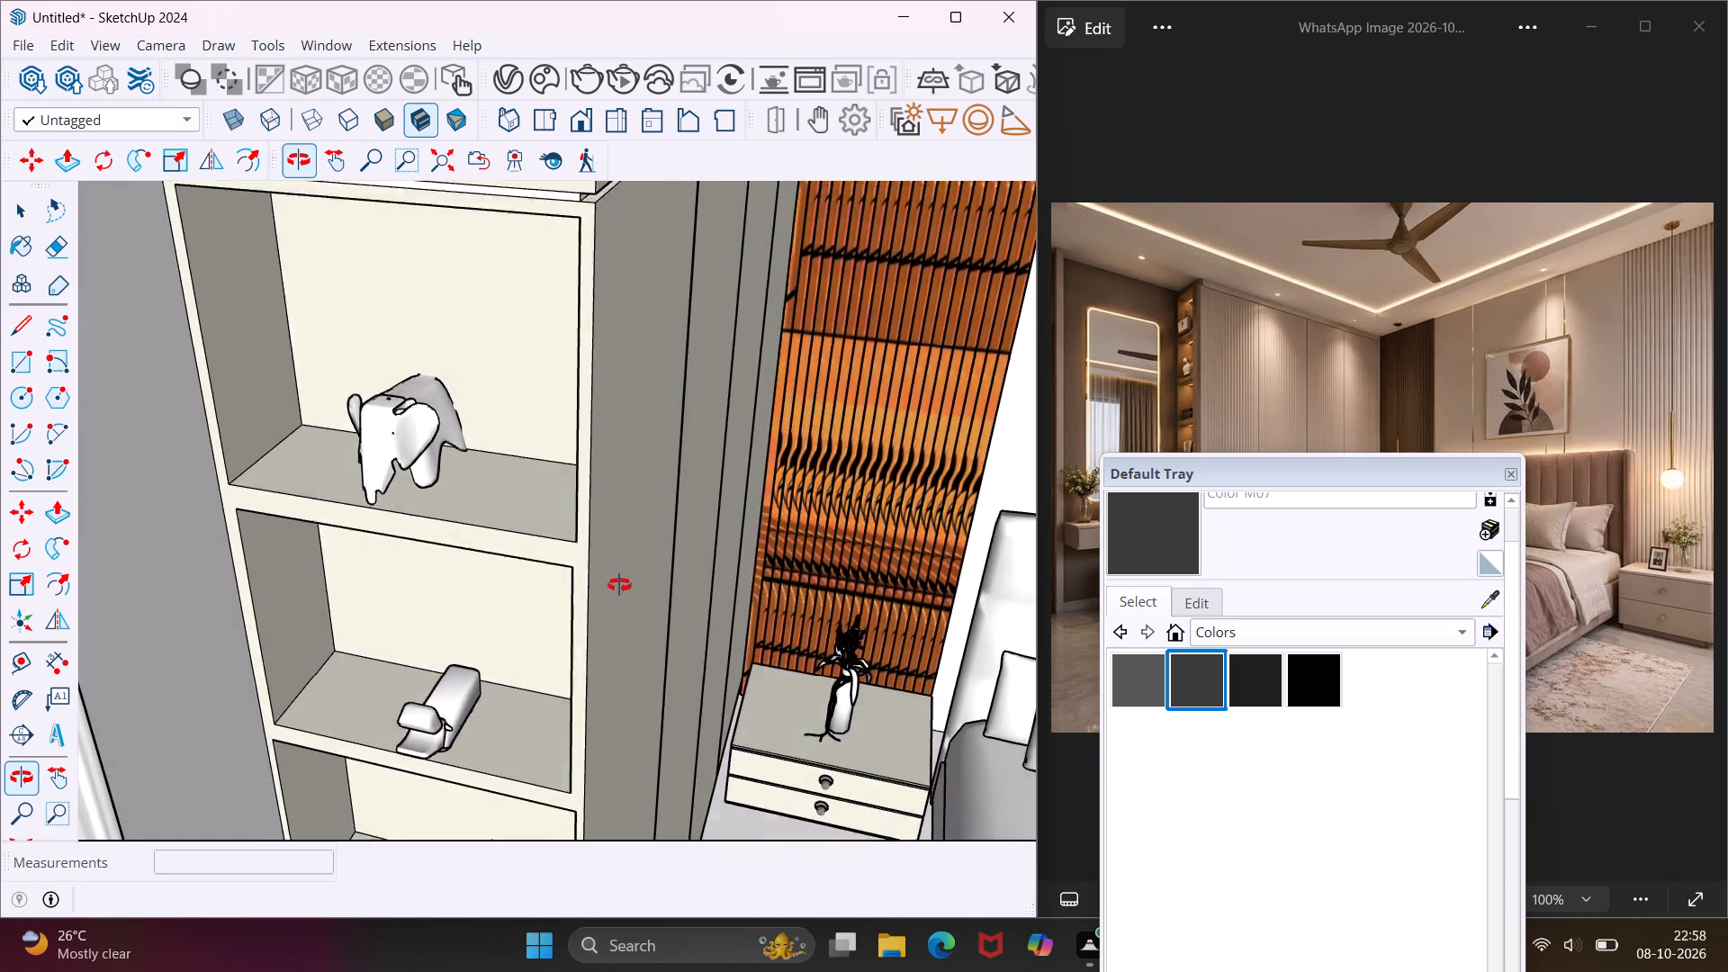
pyautogui.moveTo(619, 585); pyautogui.dragTo(671, 666, button='middle')
pyautogui.scroll(9, 627, 367)
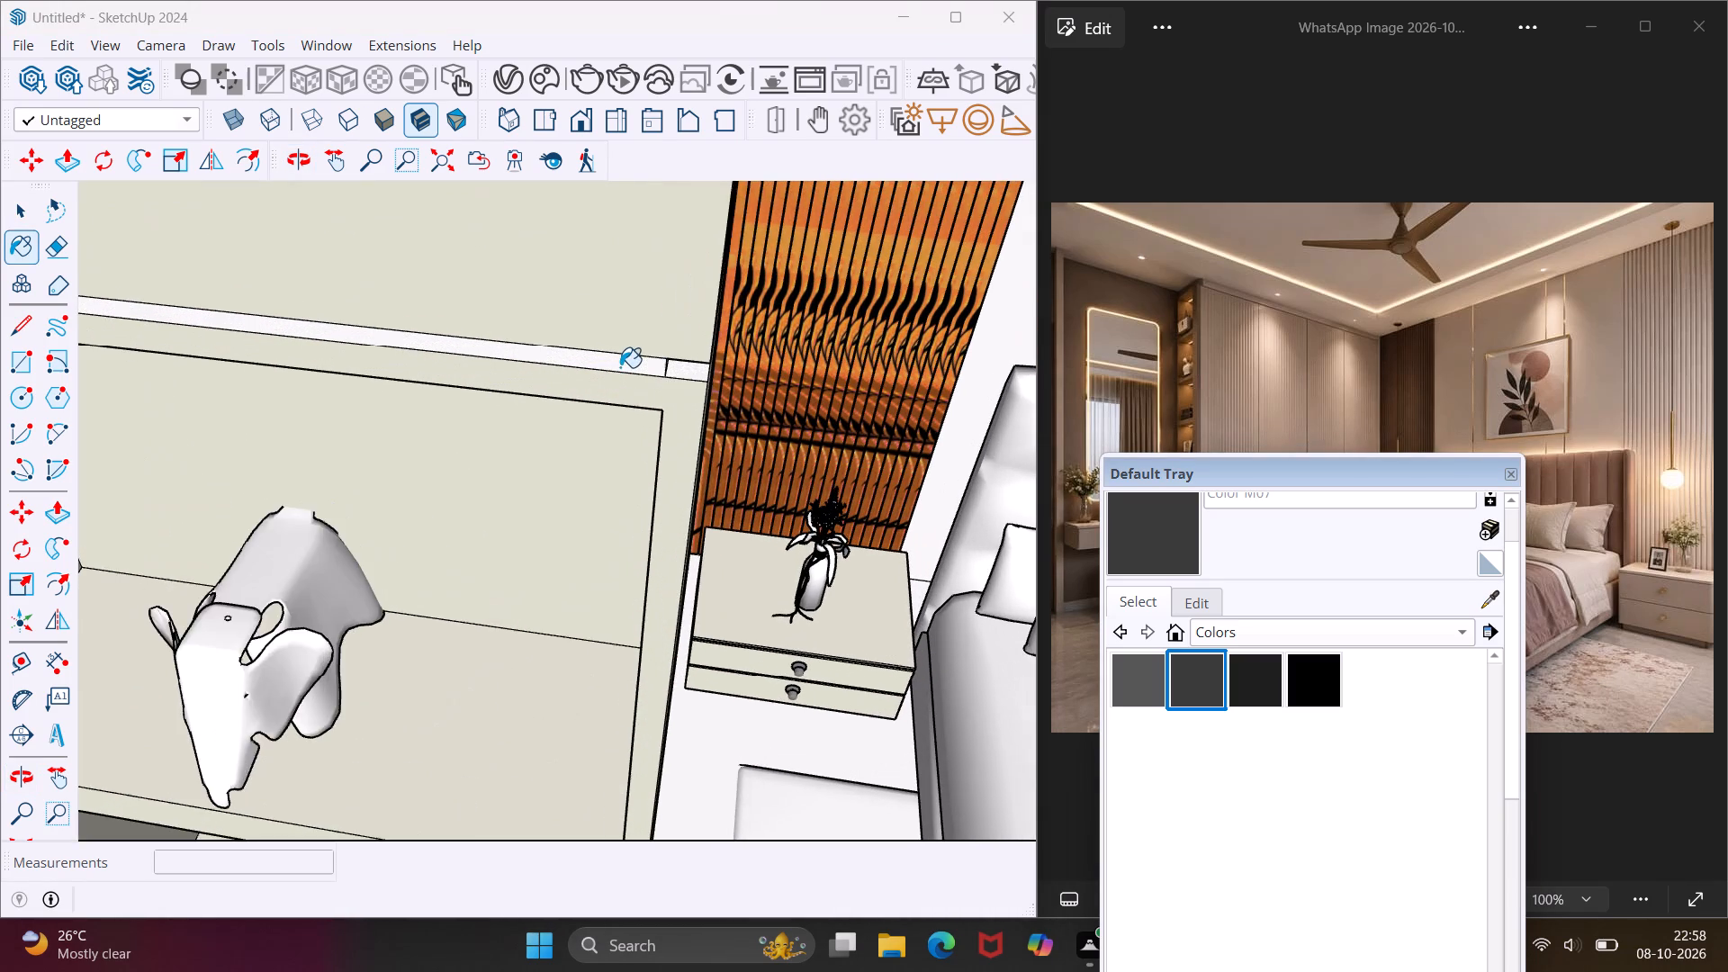
pyautogui.scroll(4, 619, 367)
pyautogui.click(619, 367)
pyautogui.click(725, 375)
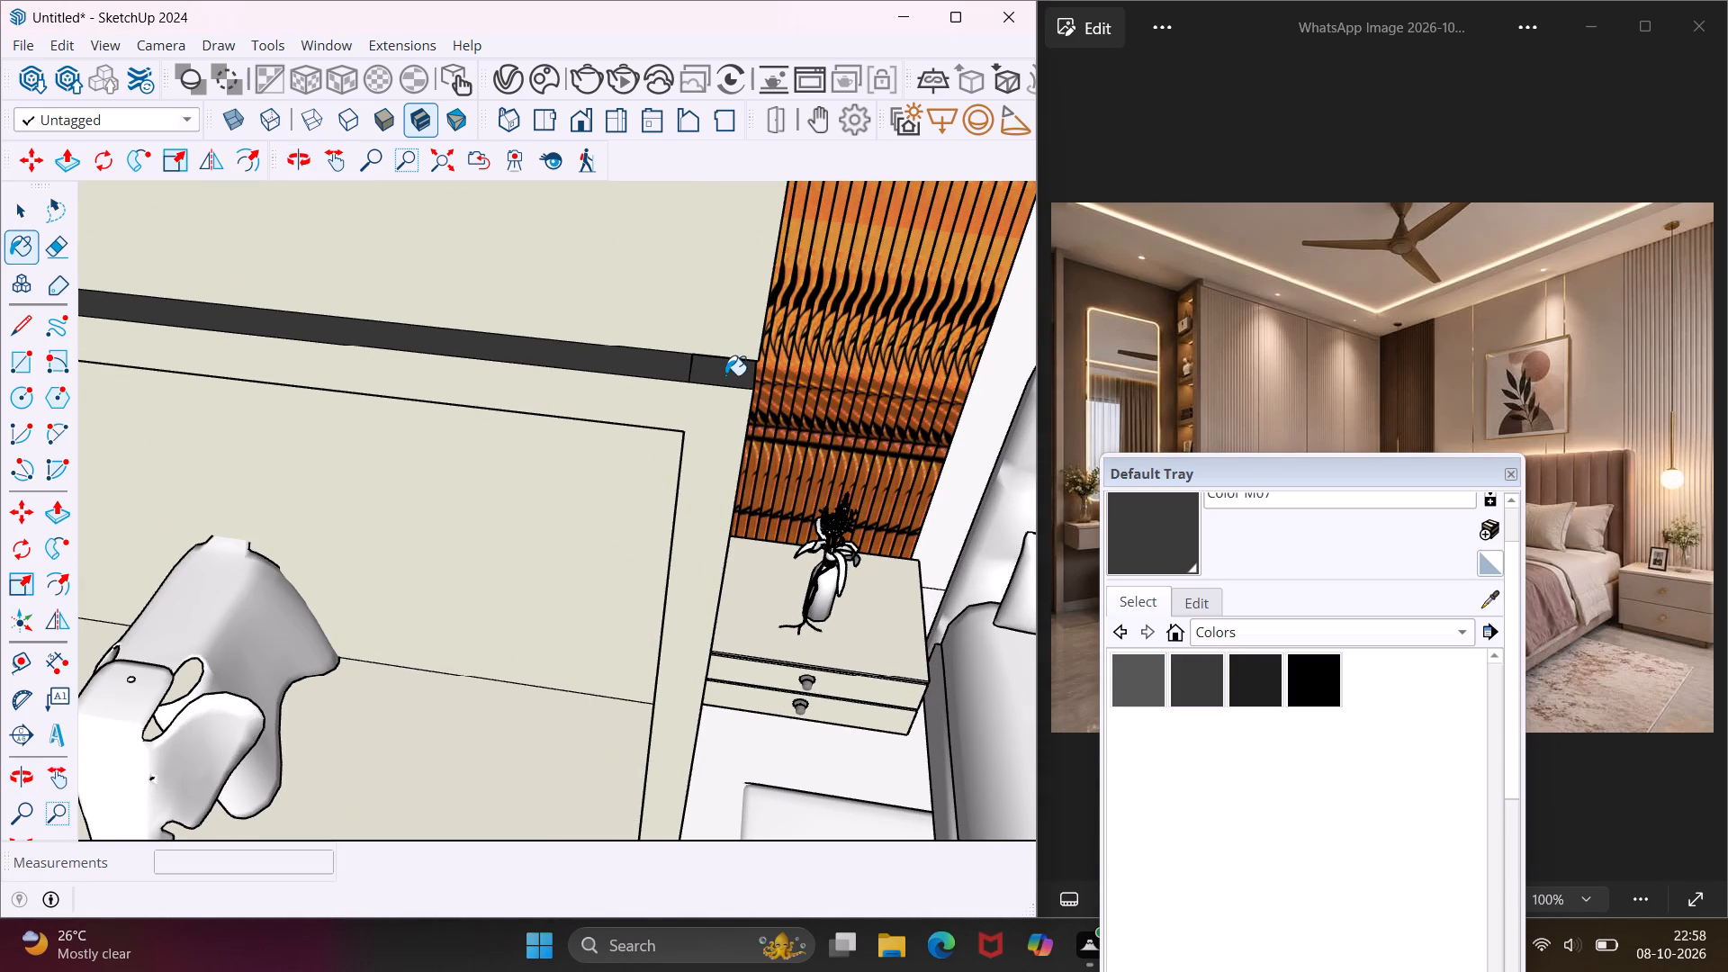
# Paint the return face and underside of the same groove at the shelving unit's corner with Color M07.
pyautogui.moveTo(725, 375); pyautogui.dragTo(632, 211, button='middle')
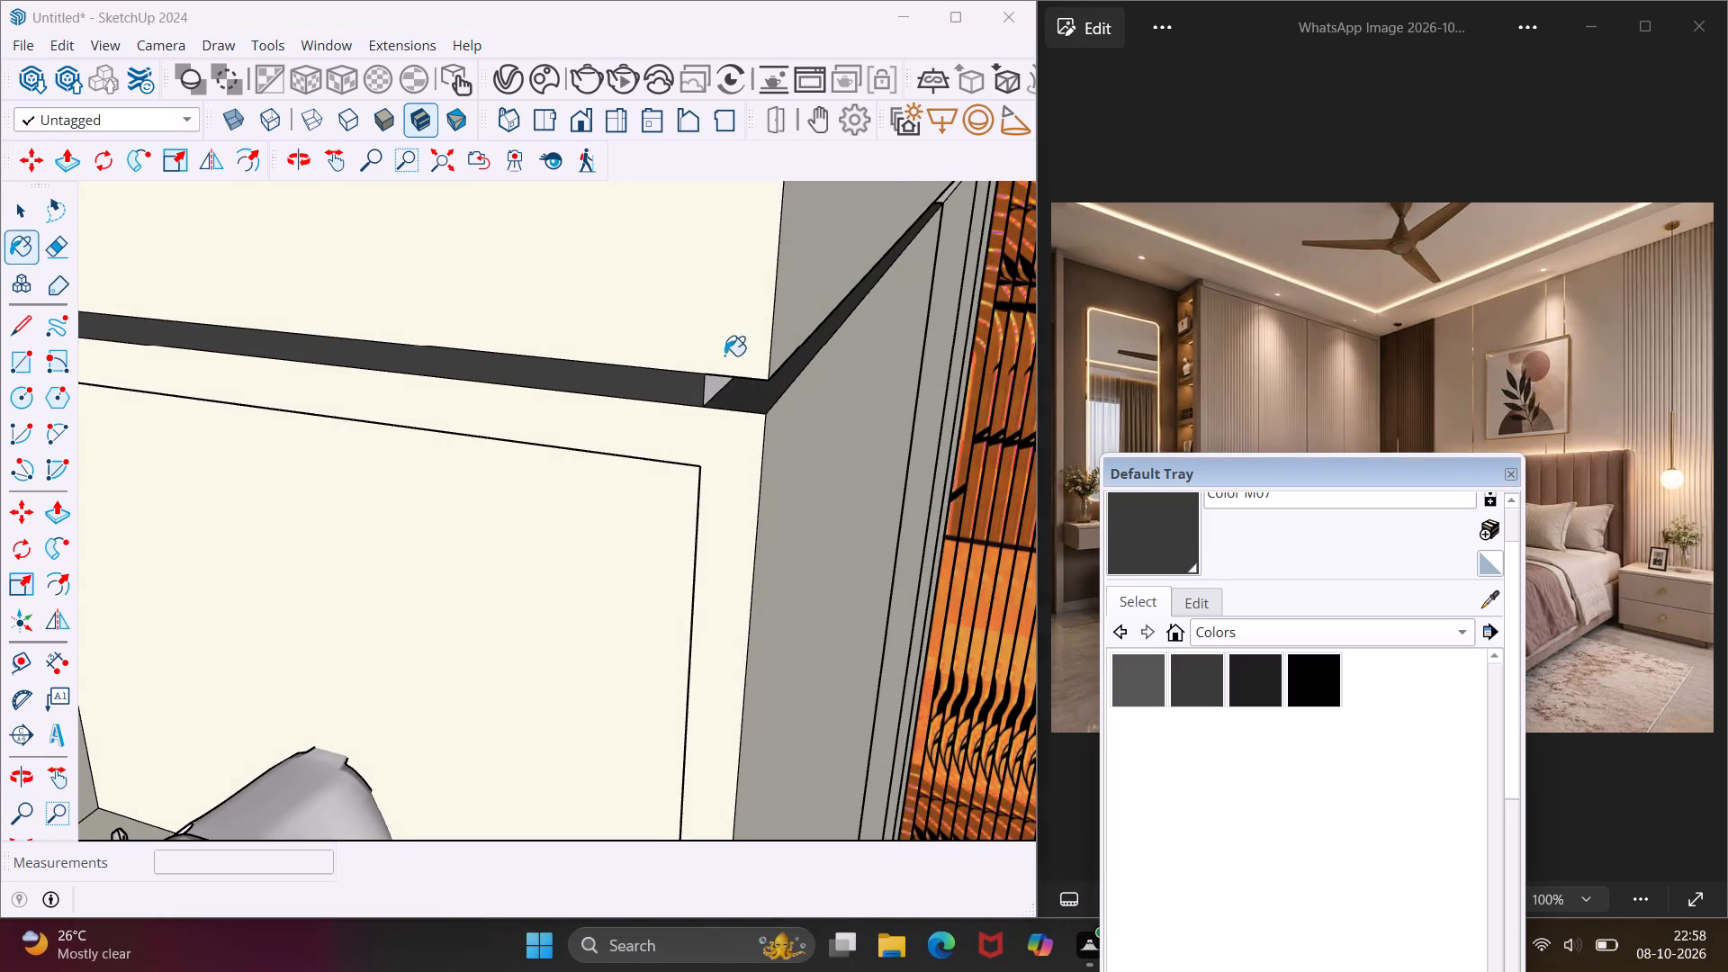
pyautogui.scroll(8, 724, 391)
pyautogui.click(703, 372)
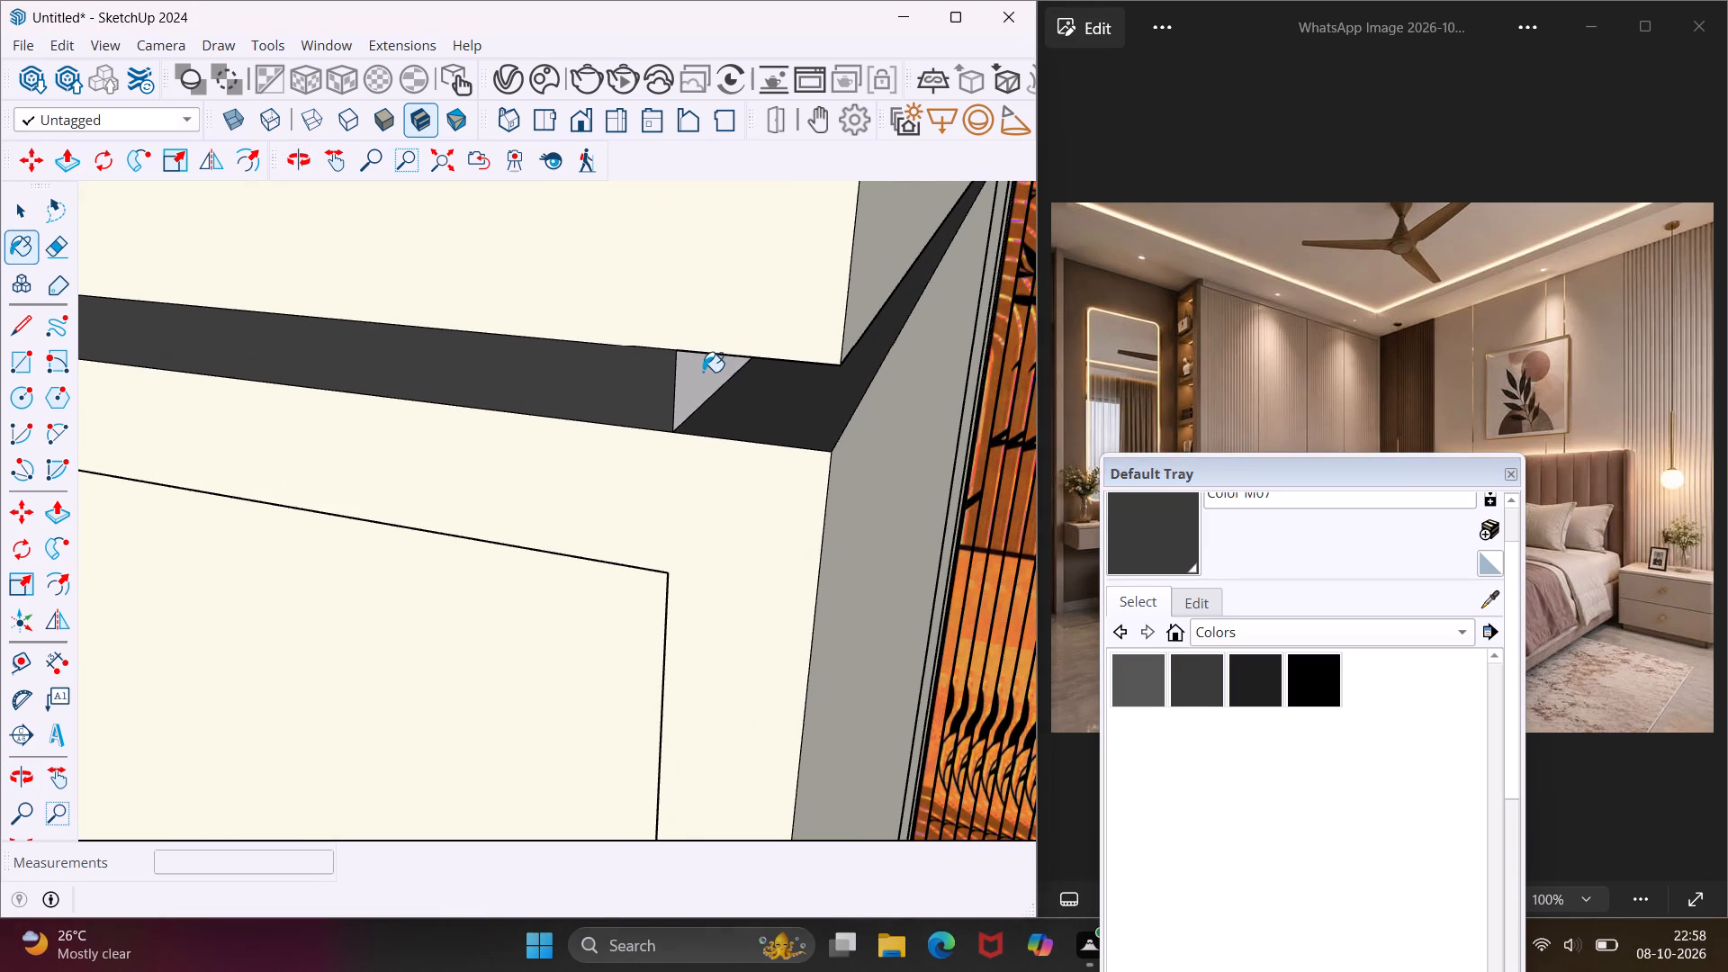
pyautogui.moveTo(697, 374); pyautogui.dragTo(729, 174, button='middle')
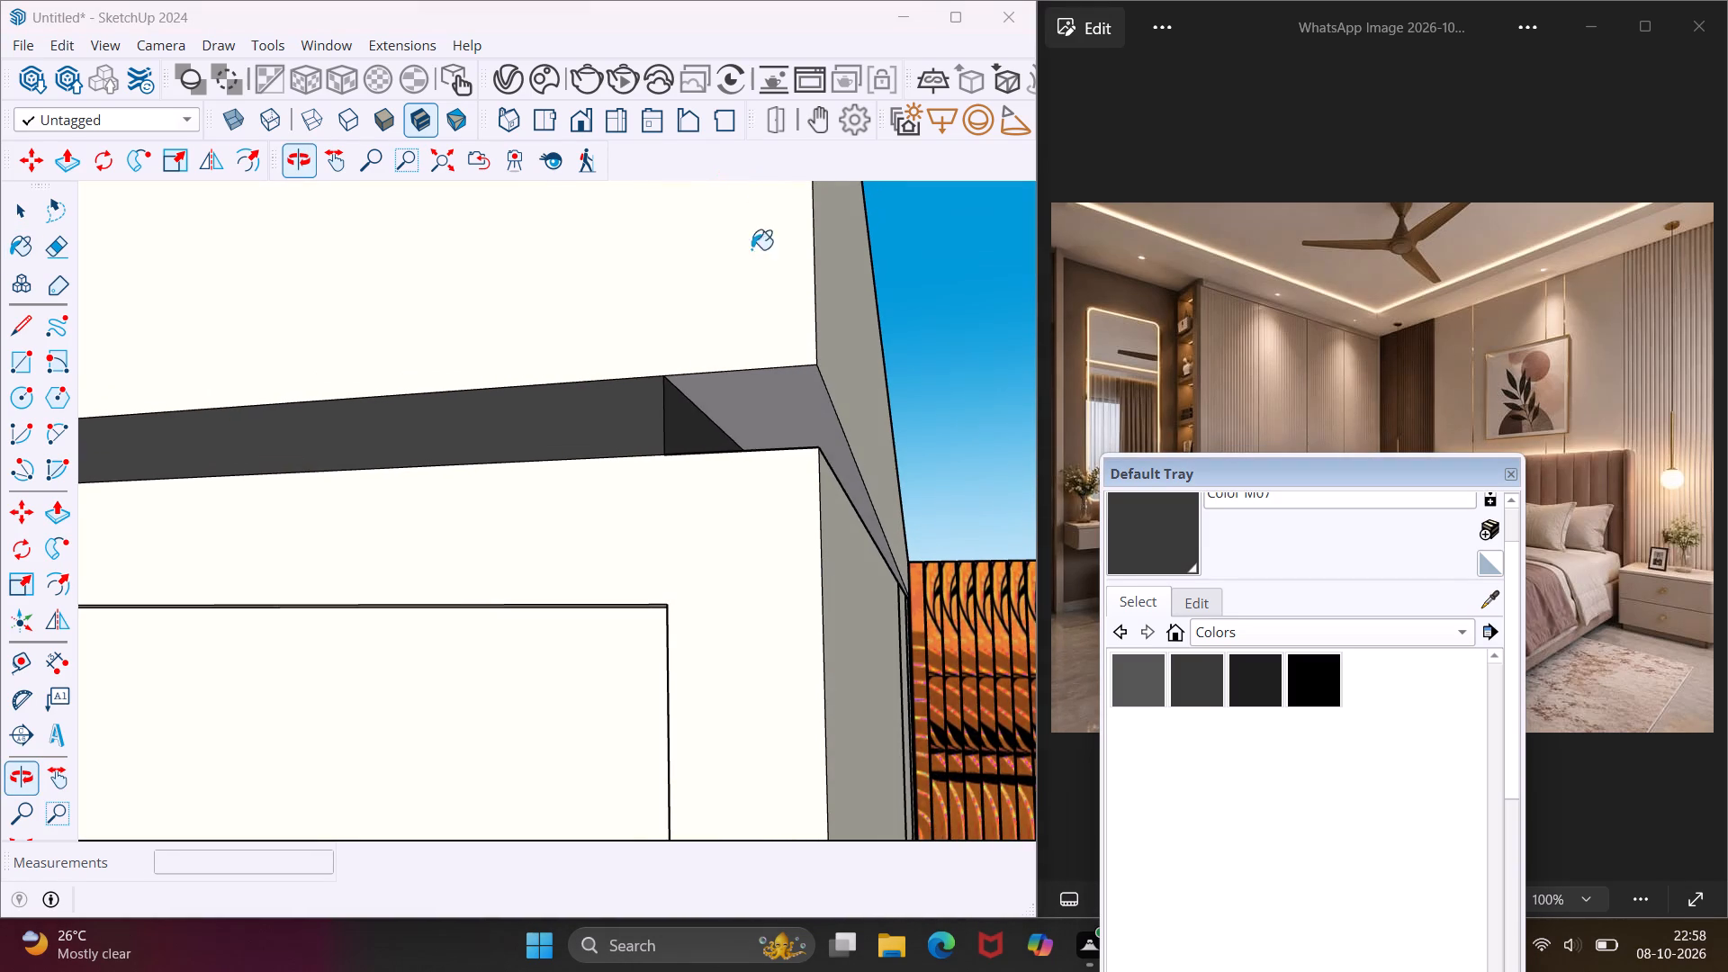
pyautogui.click(740, 378)
# Paint the first vertical gap between the wardrobe doors and the horizontal groove's underside above the second door with Color M07.
pyautogui.scroll(1, 740, 378)
pyautogui.moveTo(741, 378); pyautogui.dragTo(772, 346, button='middle')
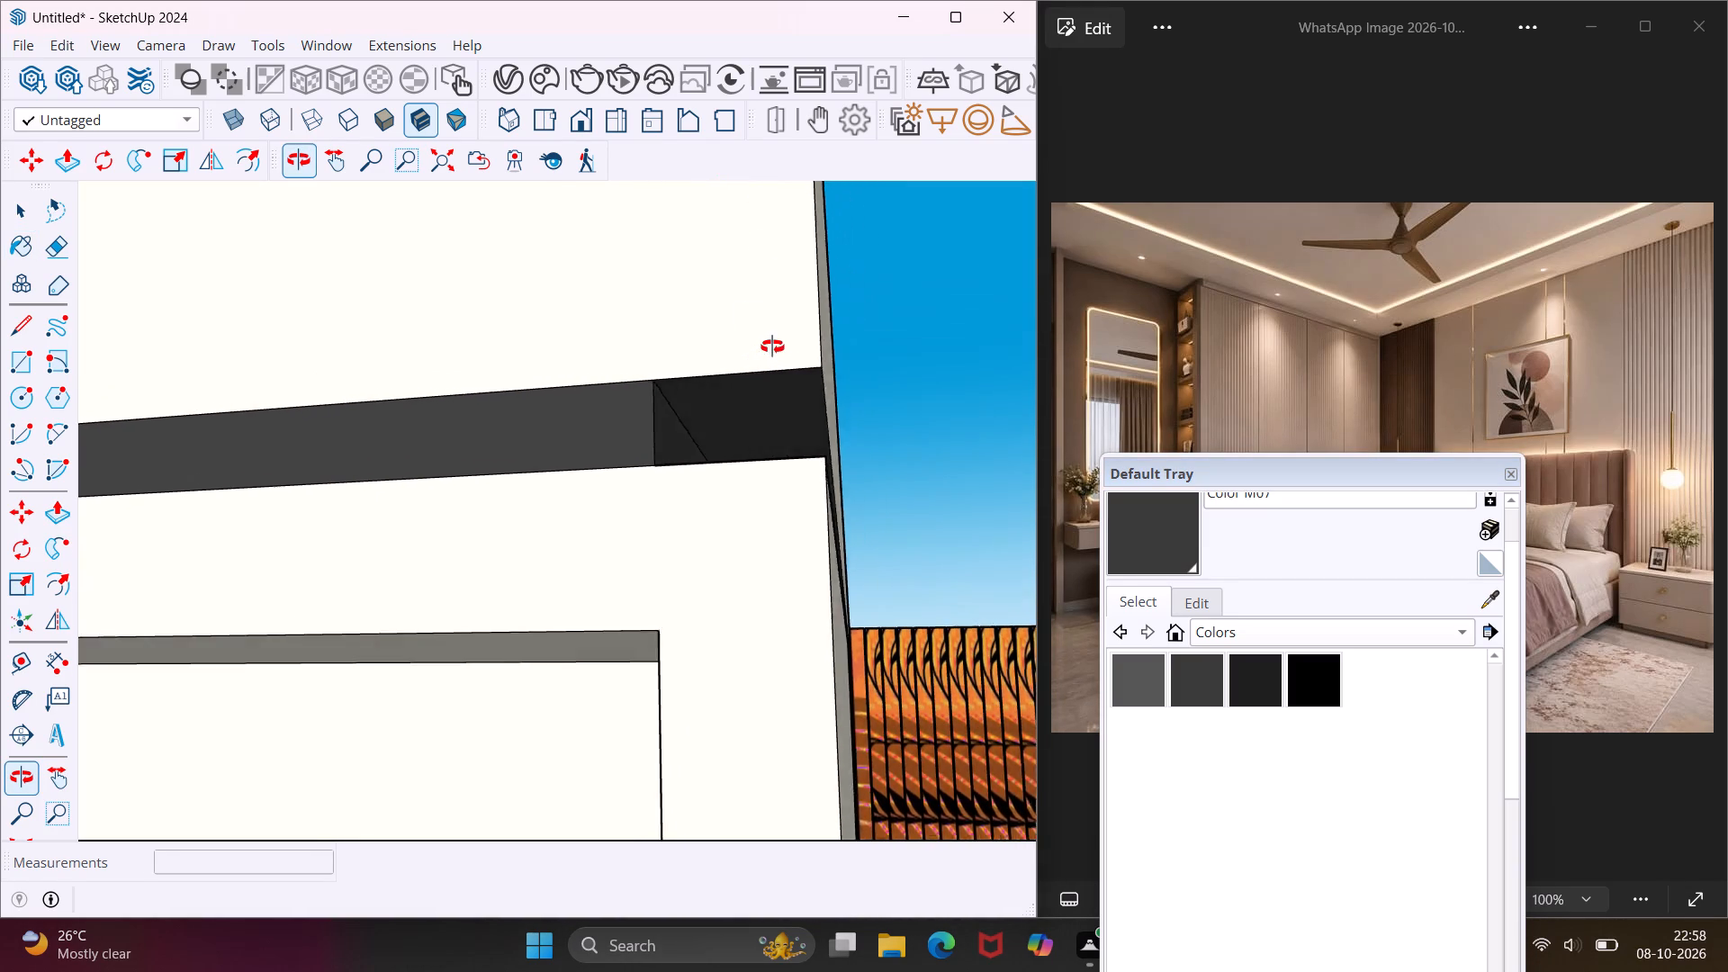
pyautogui.moveTo(772, 346); pyautogui.dragTo(493, 512, button='middle')
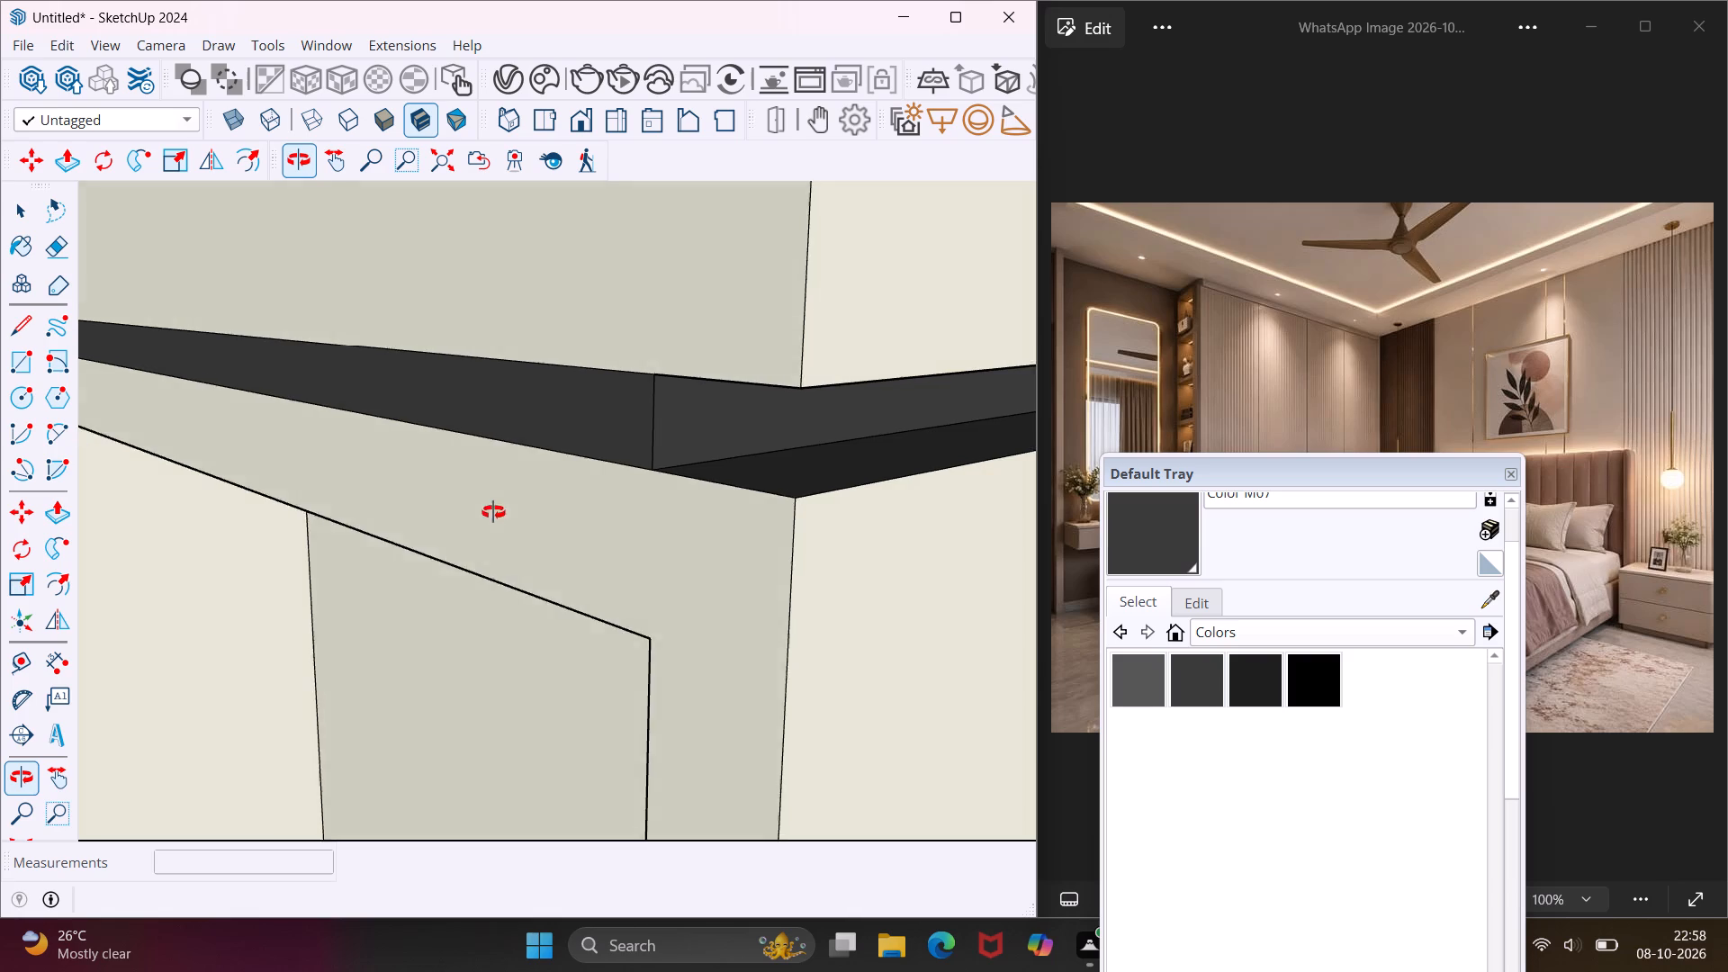
pyautogui.moveTo(493, 512); pyautogui.dragTo(477, 377, button='middle')
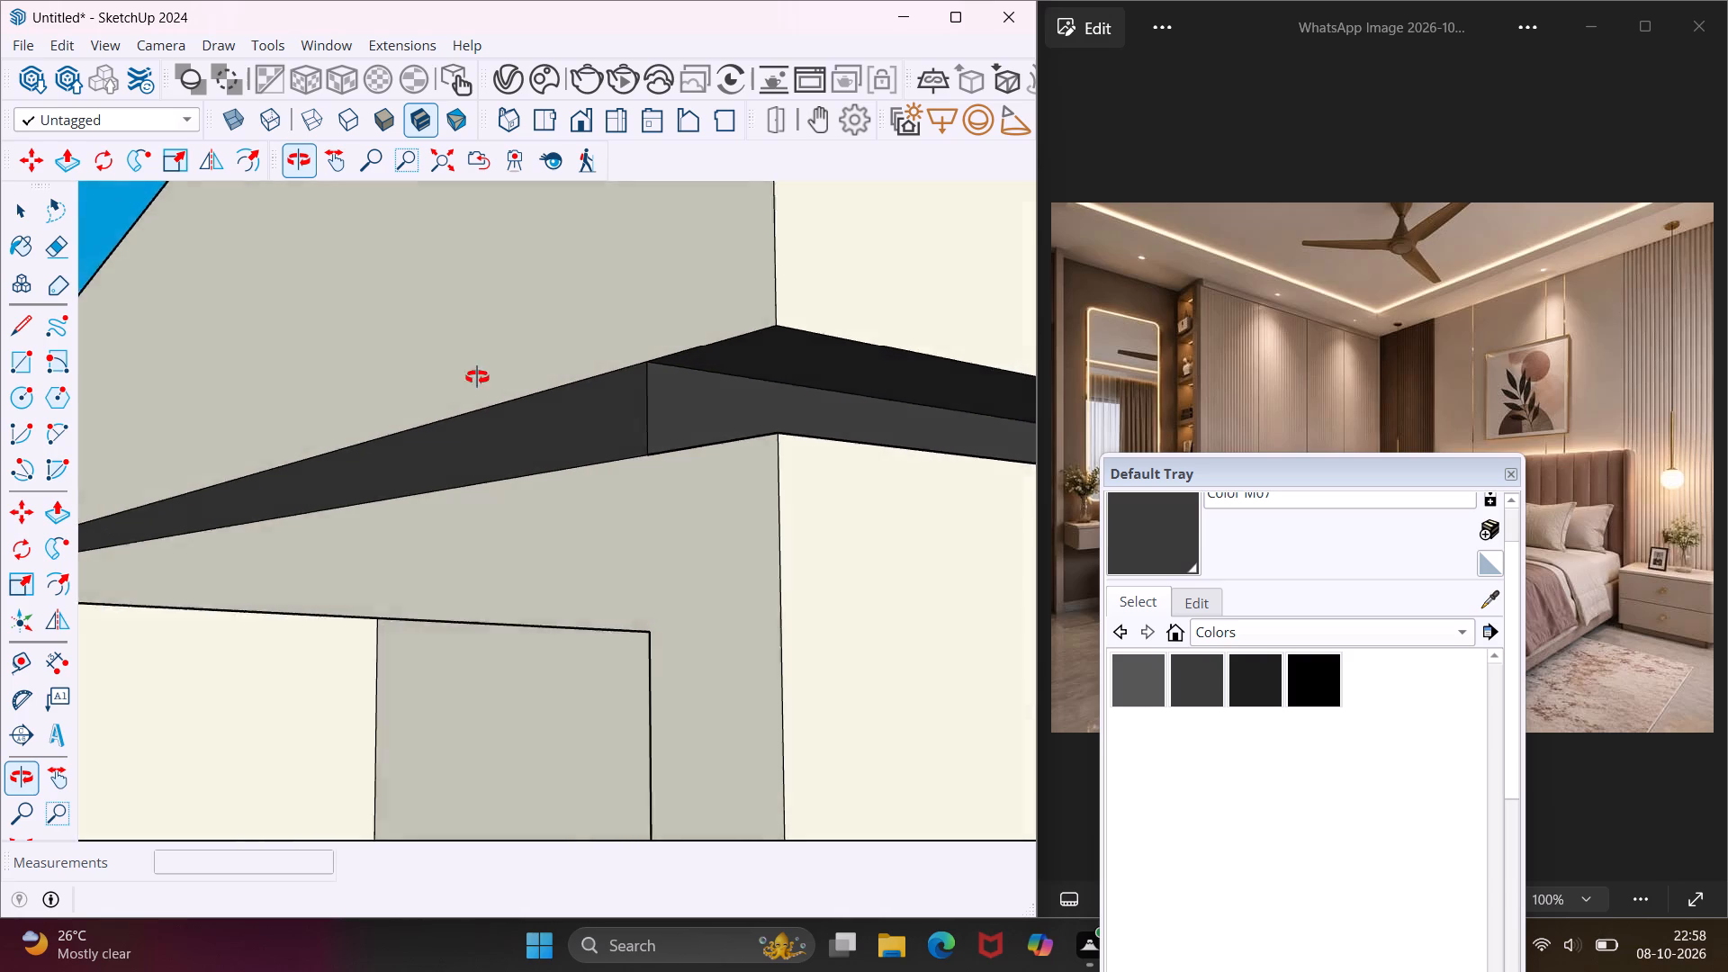
pyautogui.moveTo(477, 377); pyautogui.dragTo(311, 463, button='middle')
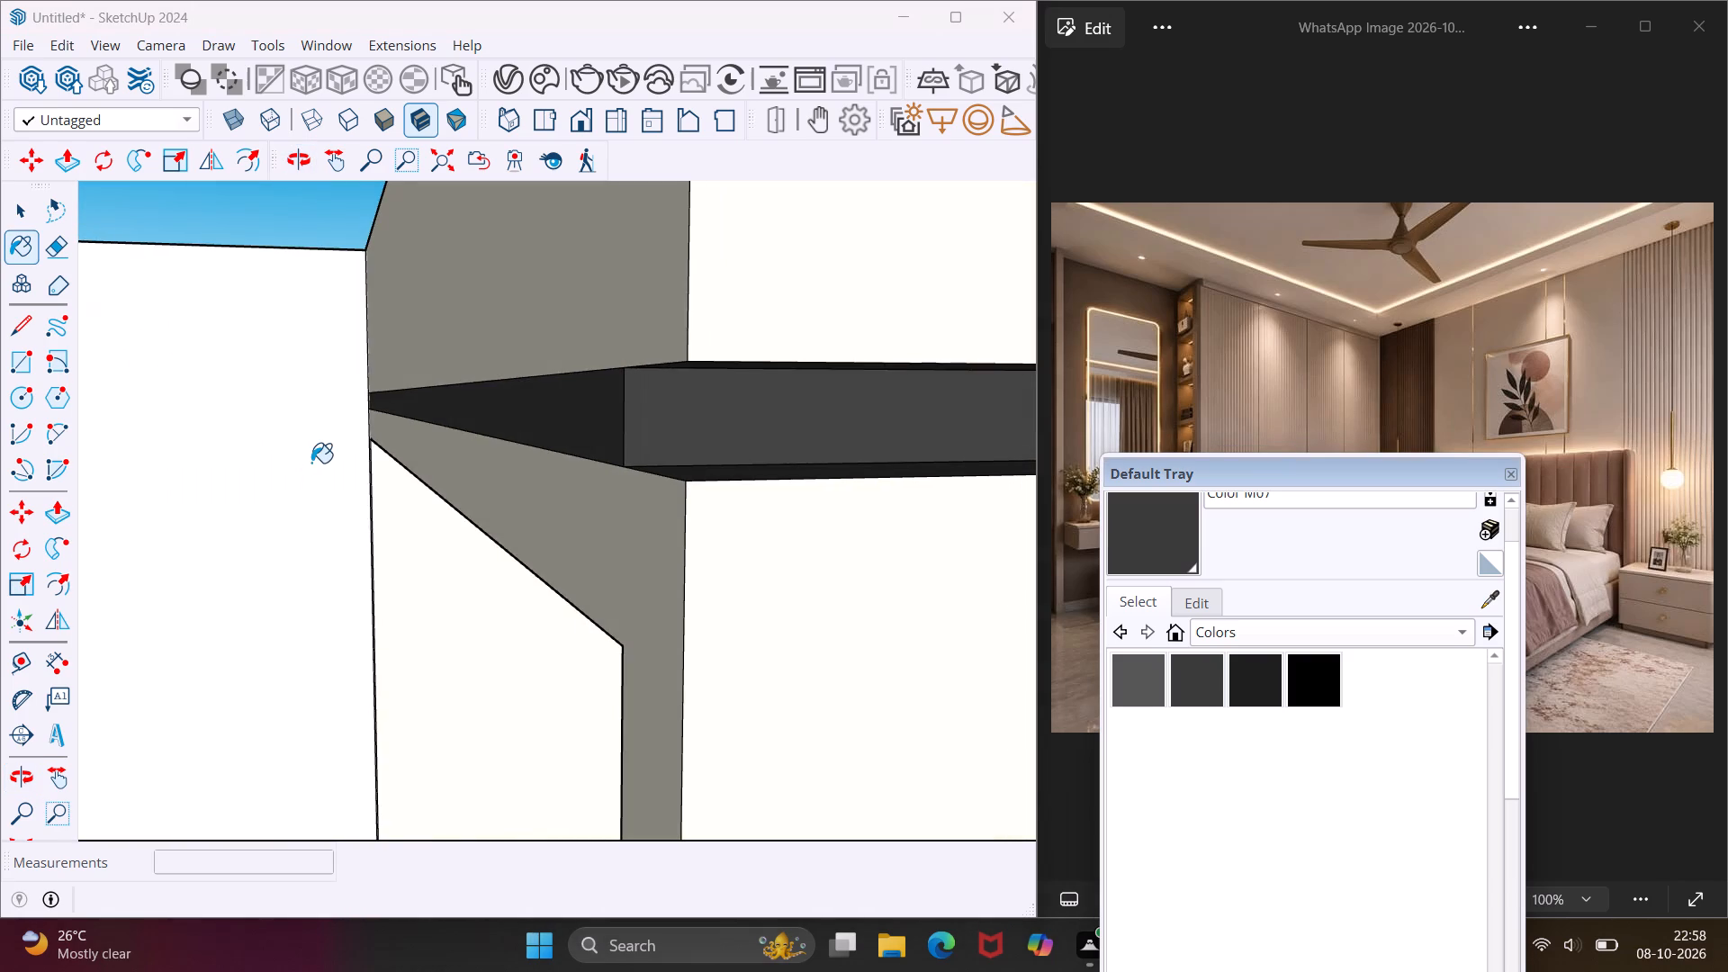
pyautogui.scroll(-11, 311, 463)
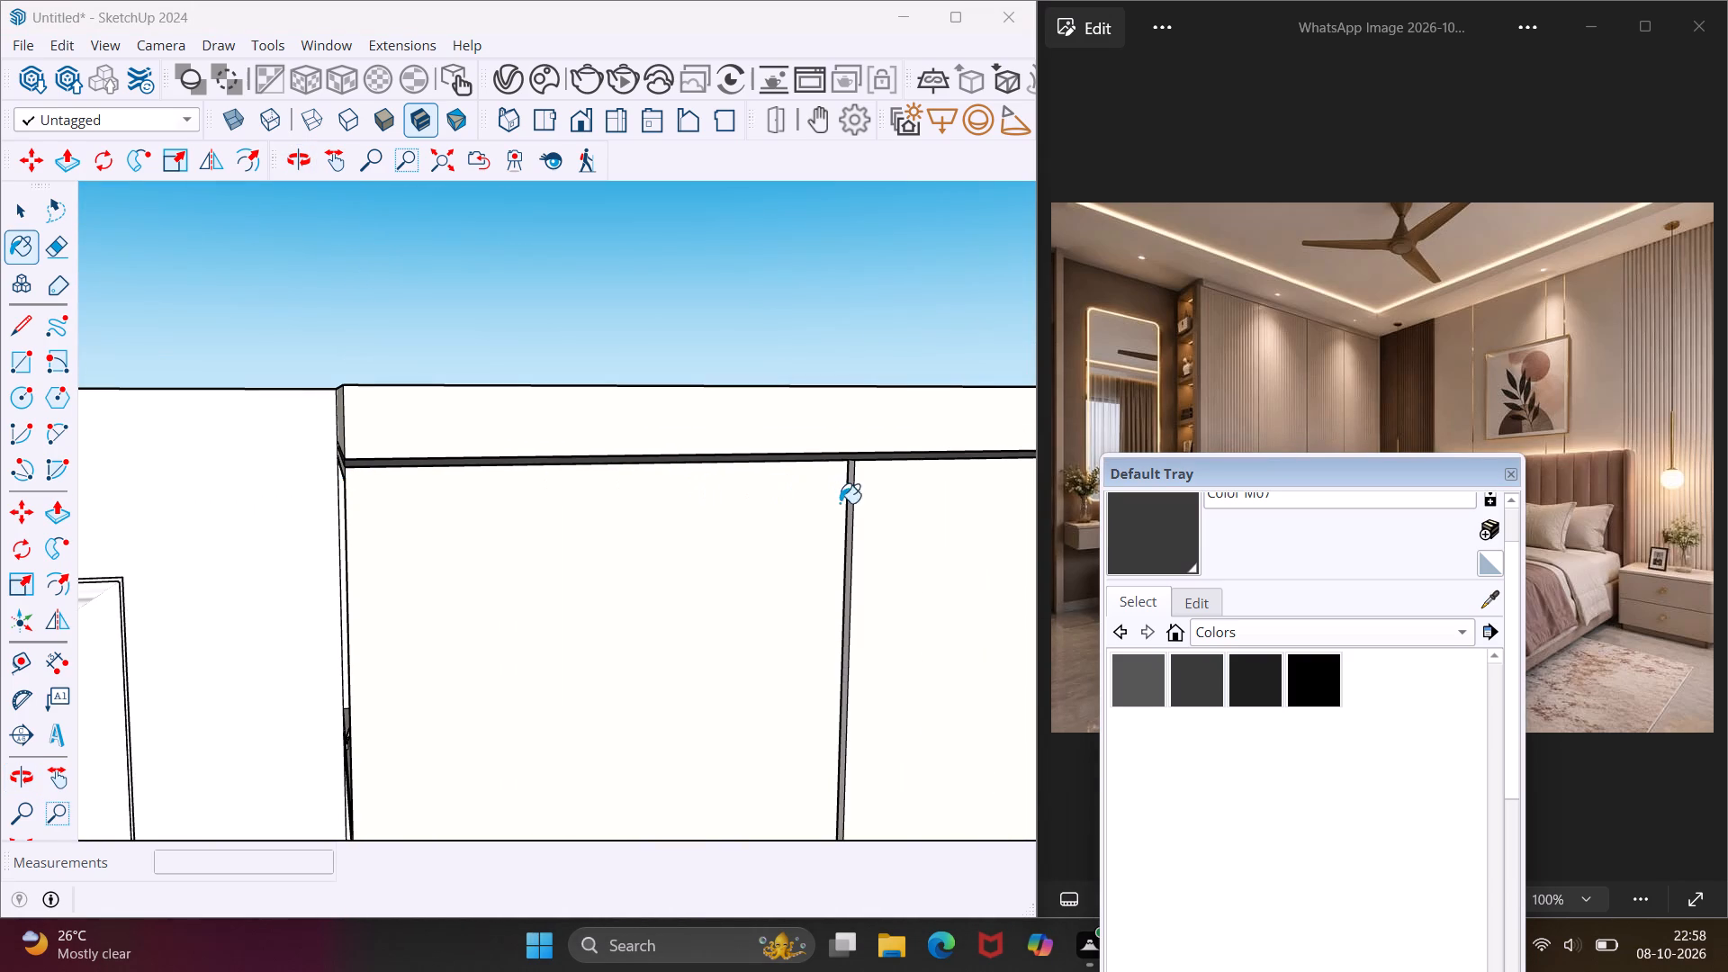
pyautogui.scroll(15, 858, 502)
pyautogui.moveTo(853, 499); pyautogui.dragTo(605, 562, button='middle')
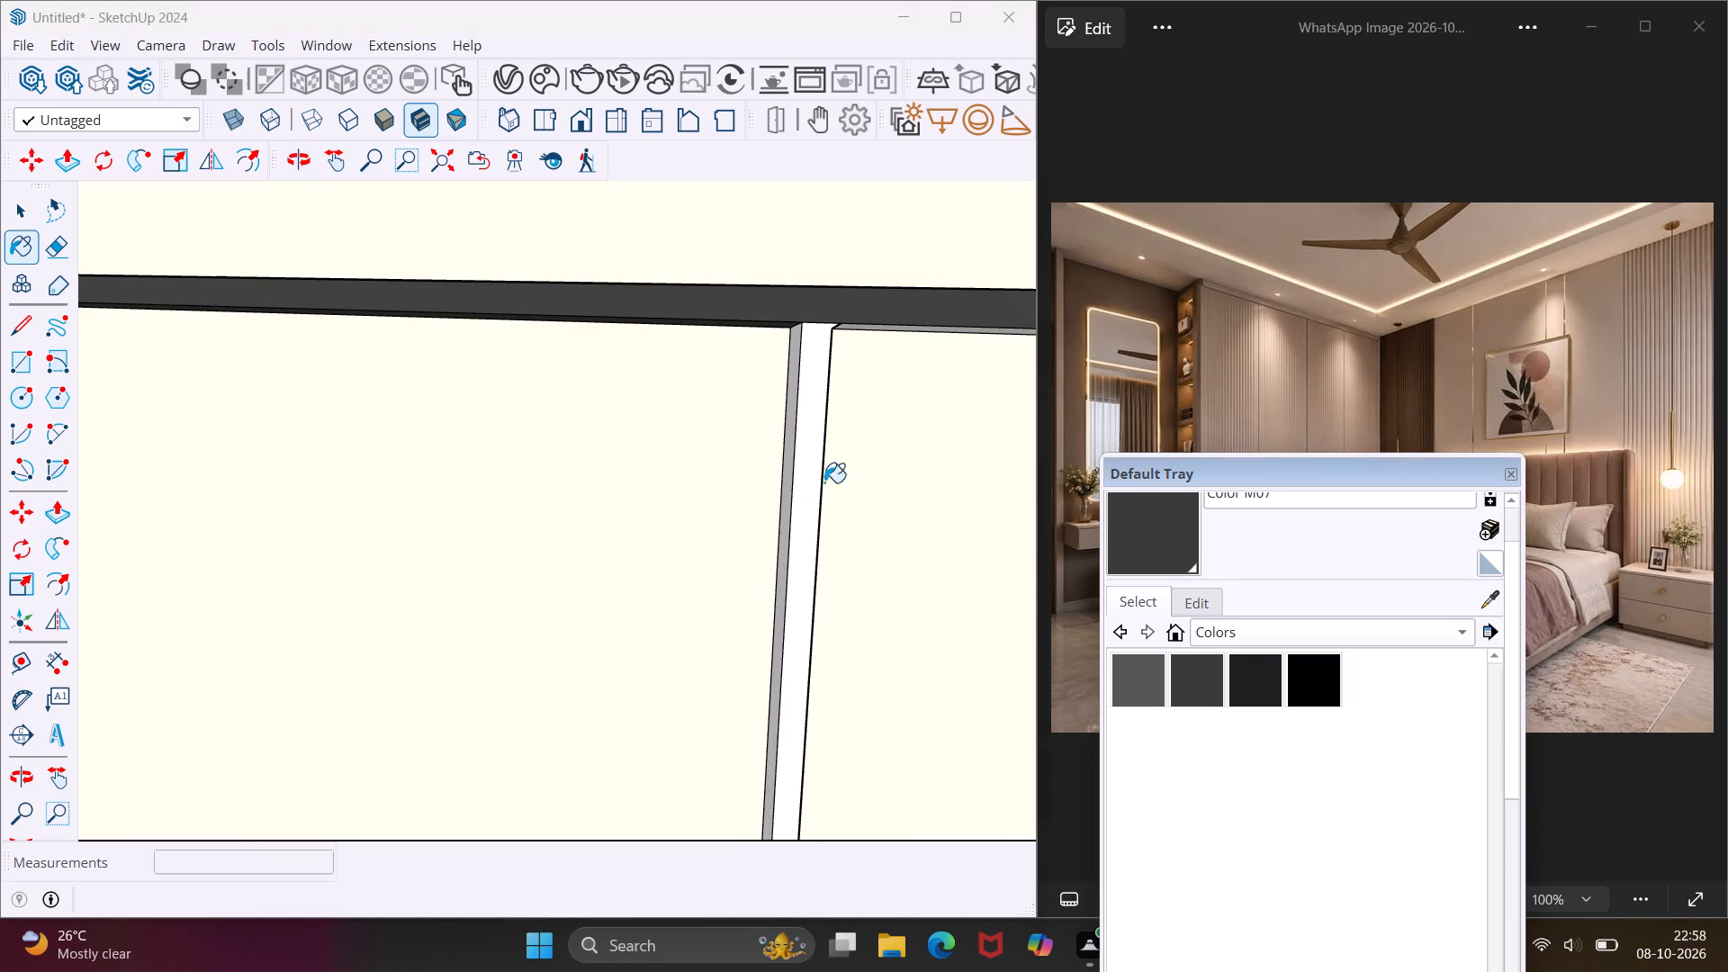
pyautogui.click(797, 469)
pyautogui.click(786, 467)
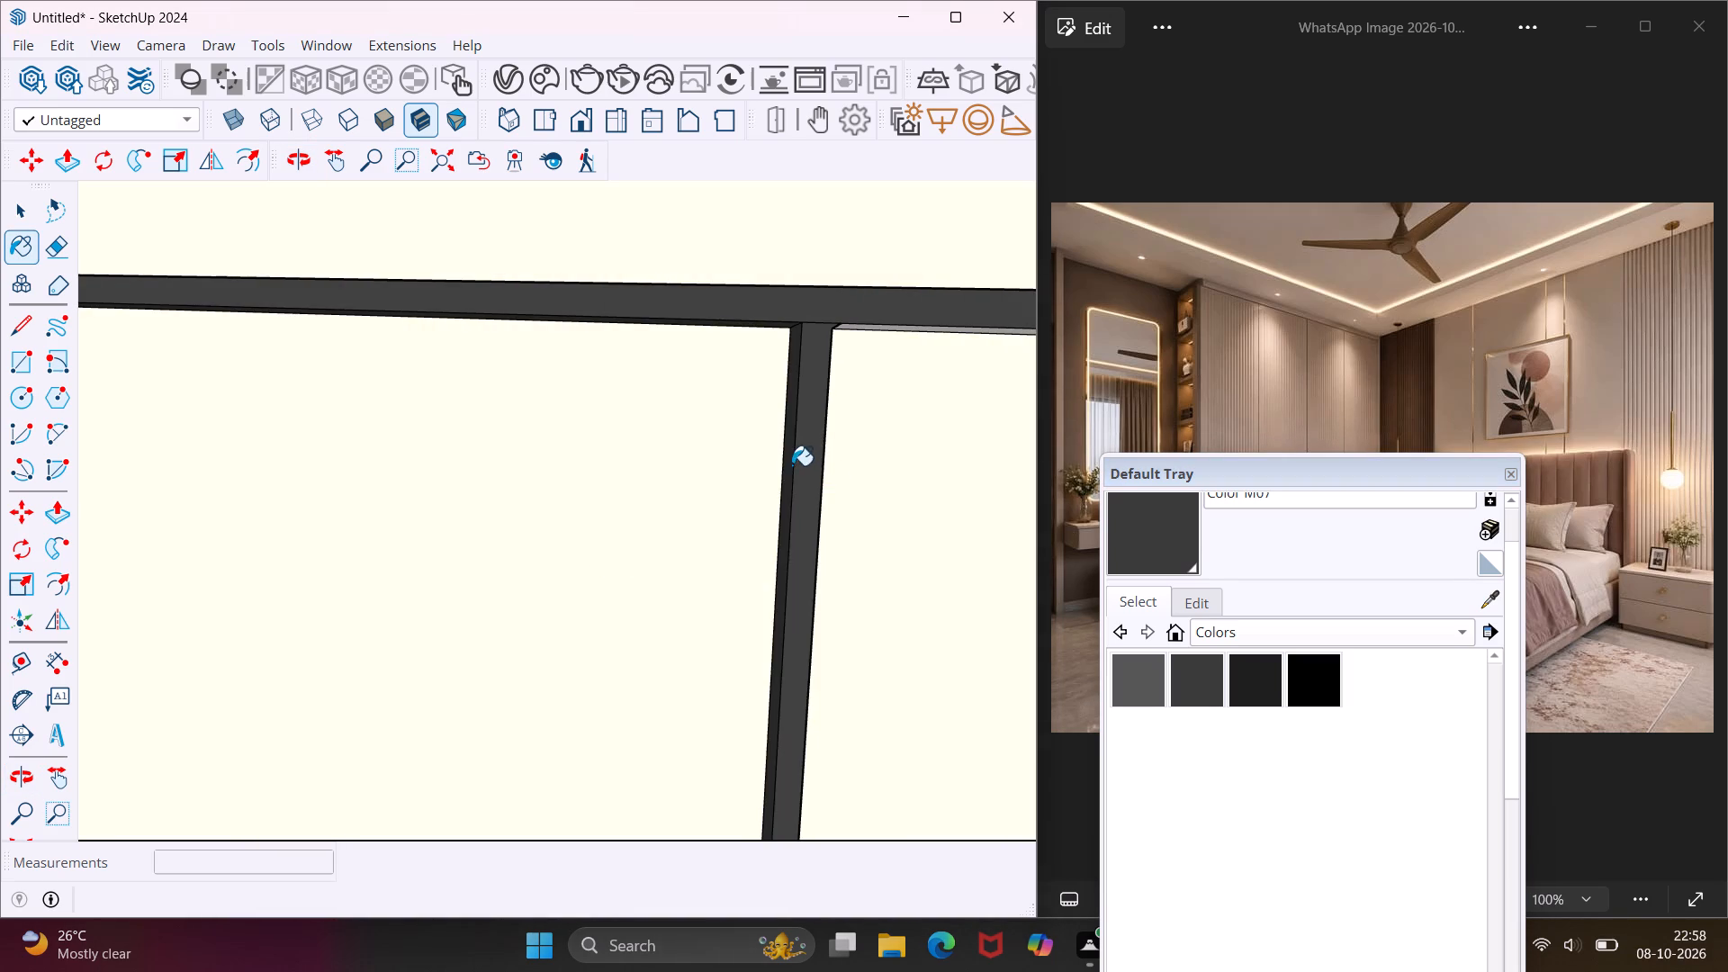
pyautogui.moveTo(793, 464); pyautogui.dragTo(1006, 468, button='middle')
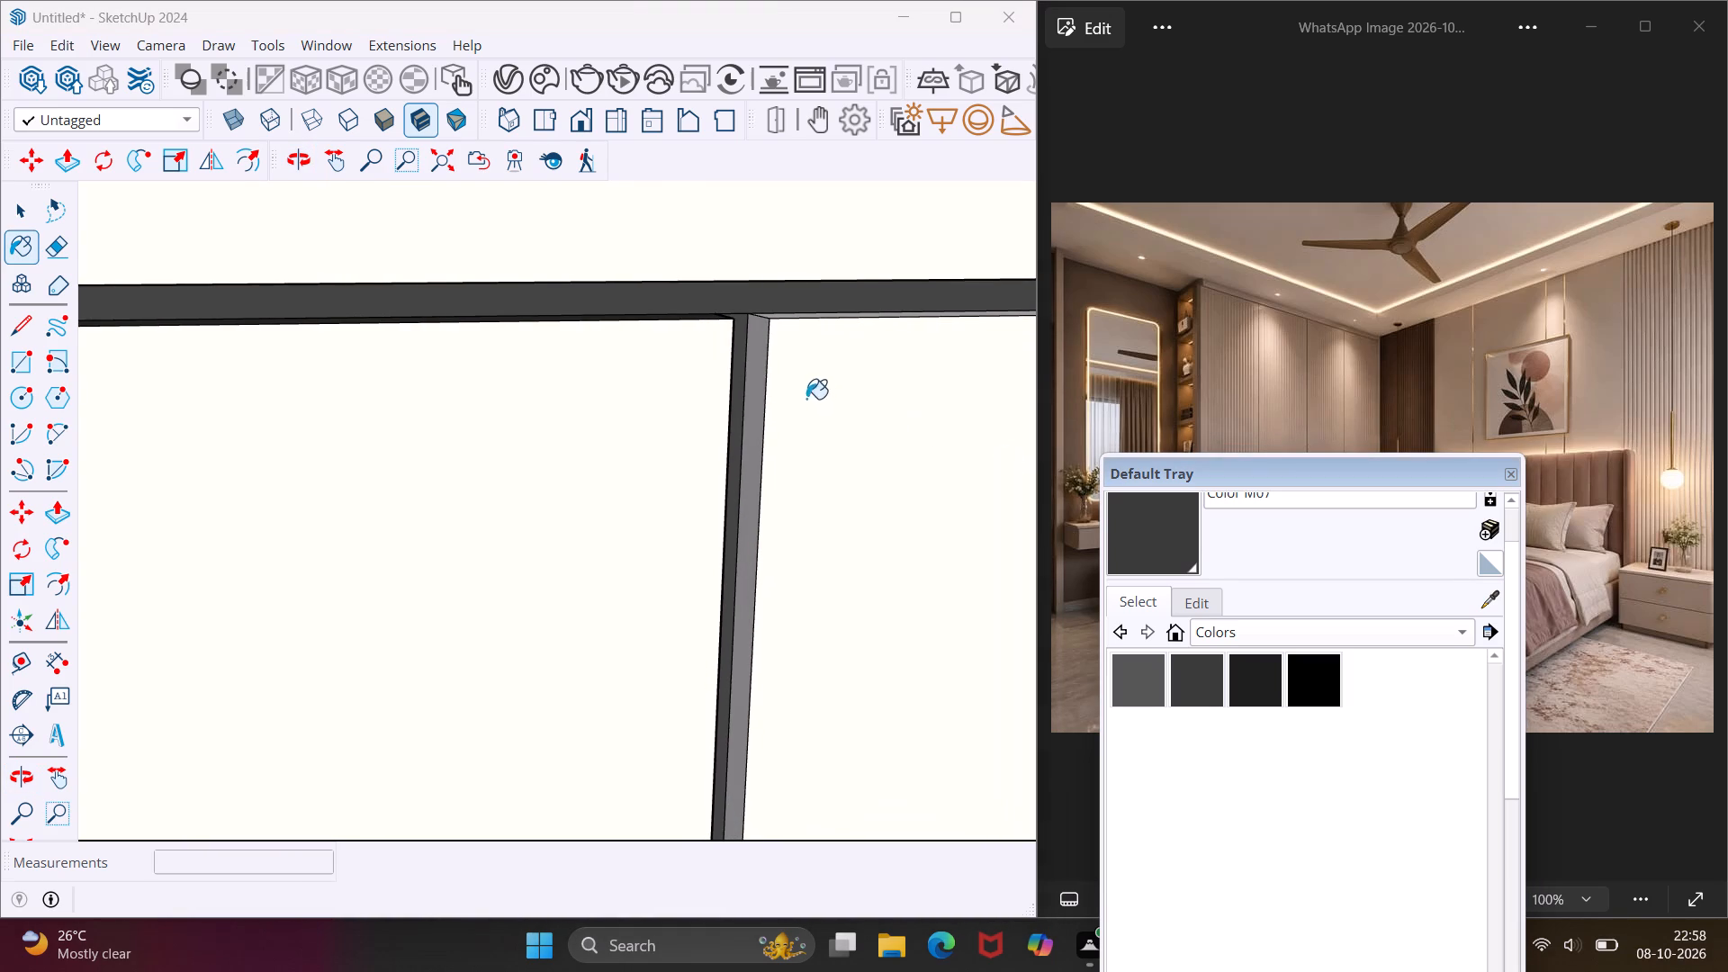
pyautogui.scroll(6, 758, 355)
pyautogui.click(757, 355)
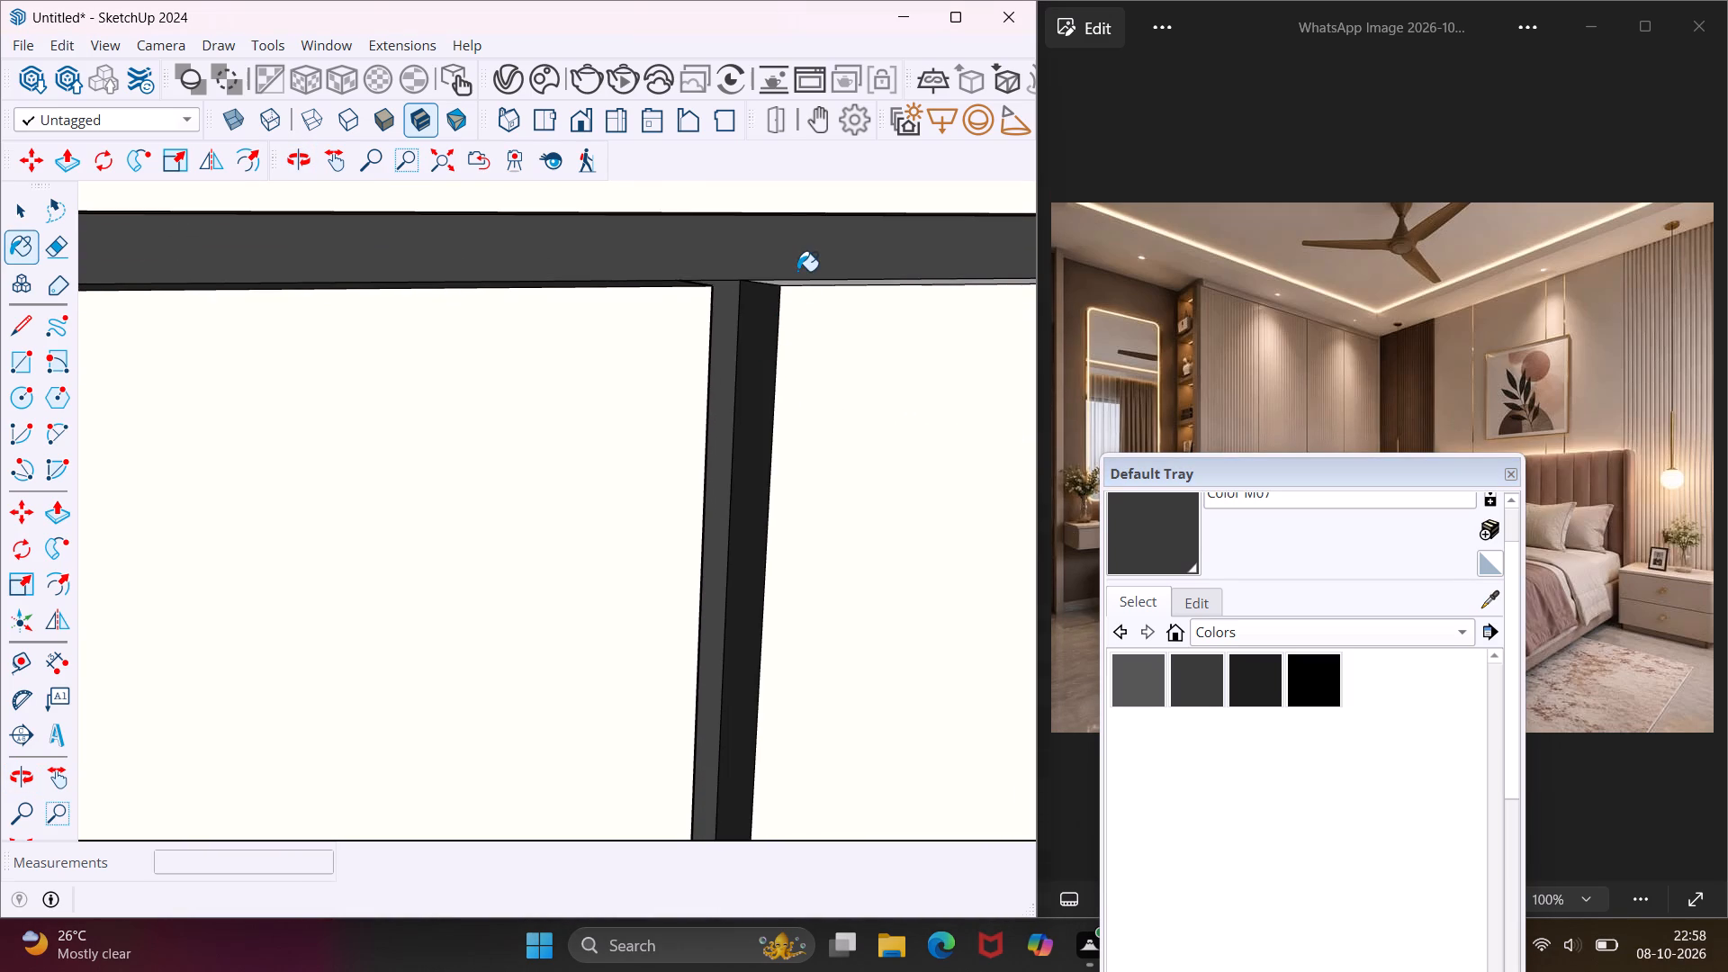
pyautogui.moveTo(797, 271); pyautogui.dragTo(774, 289)
pyautogui.moveTo(774, 289); pyautogui.dragTo(735, 346, button='middle')
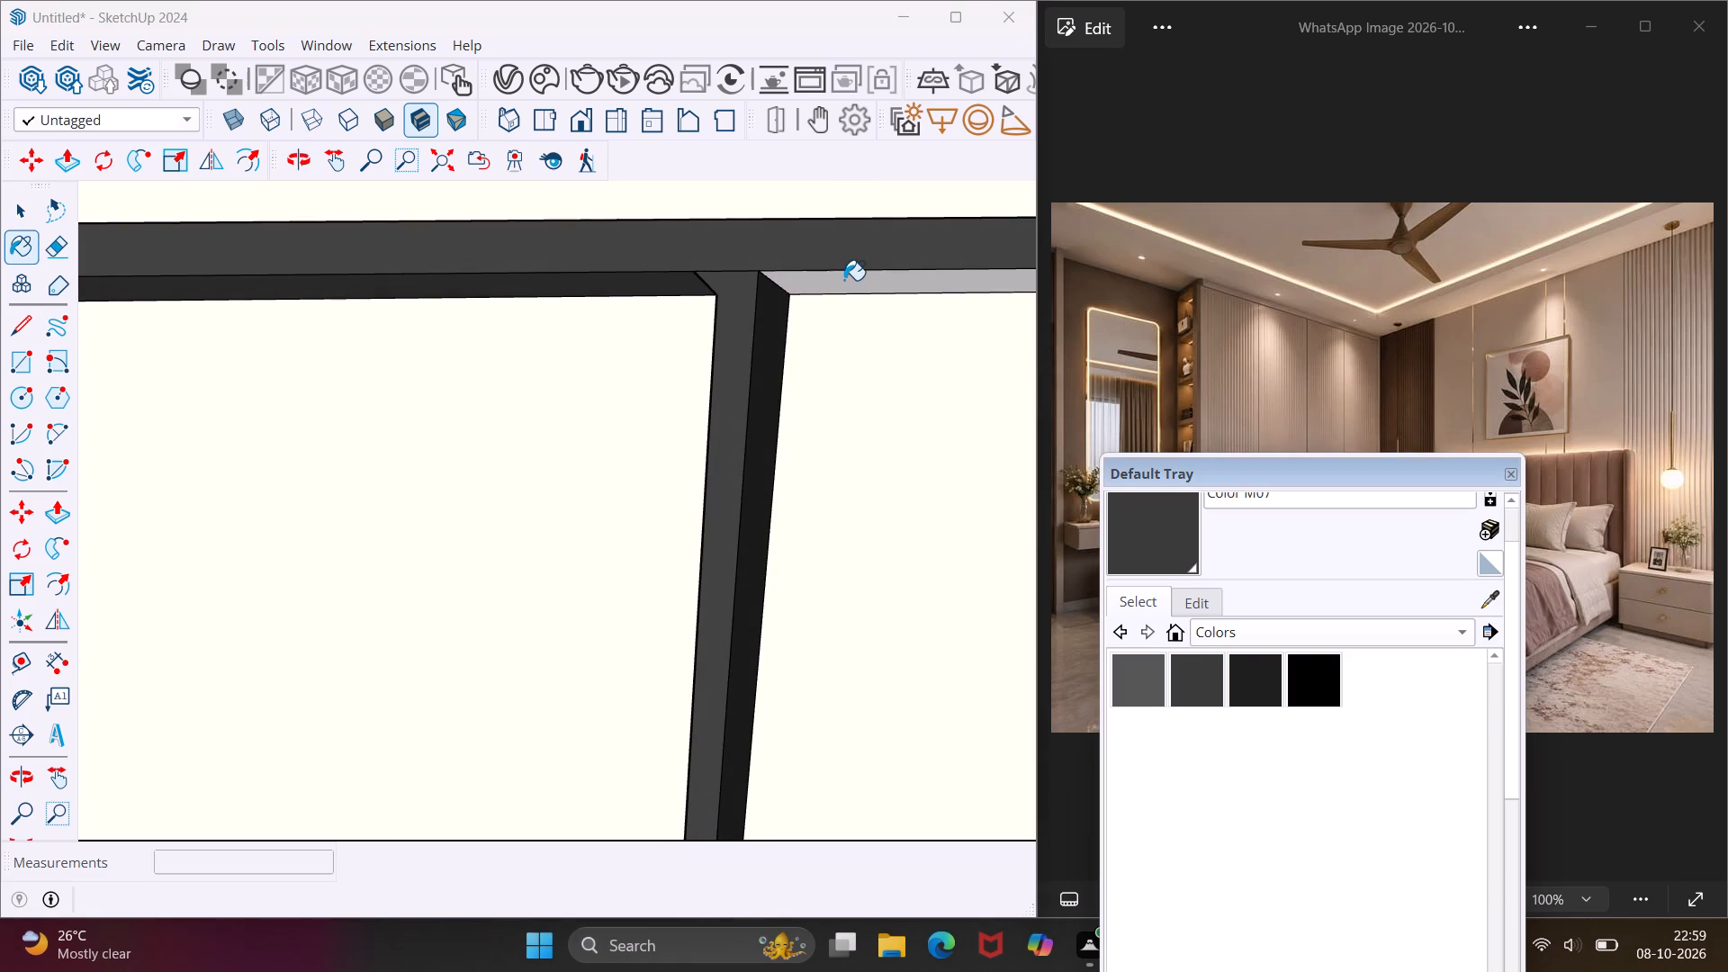
pyautogui.click(844, 280)
# Paint the second vertical door gap and the horizontal groove's underside above the third wardrobe door with Color M07.
pyautogui.scroll(-15, 680, 290)
pyautogui.scroll(-20, 670, 290)
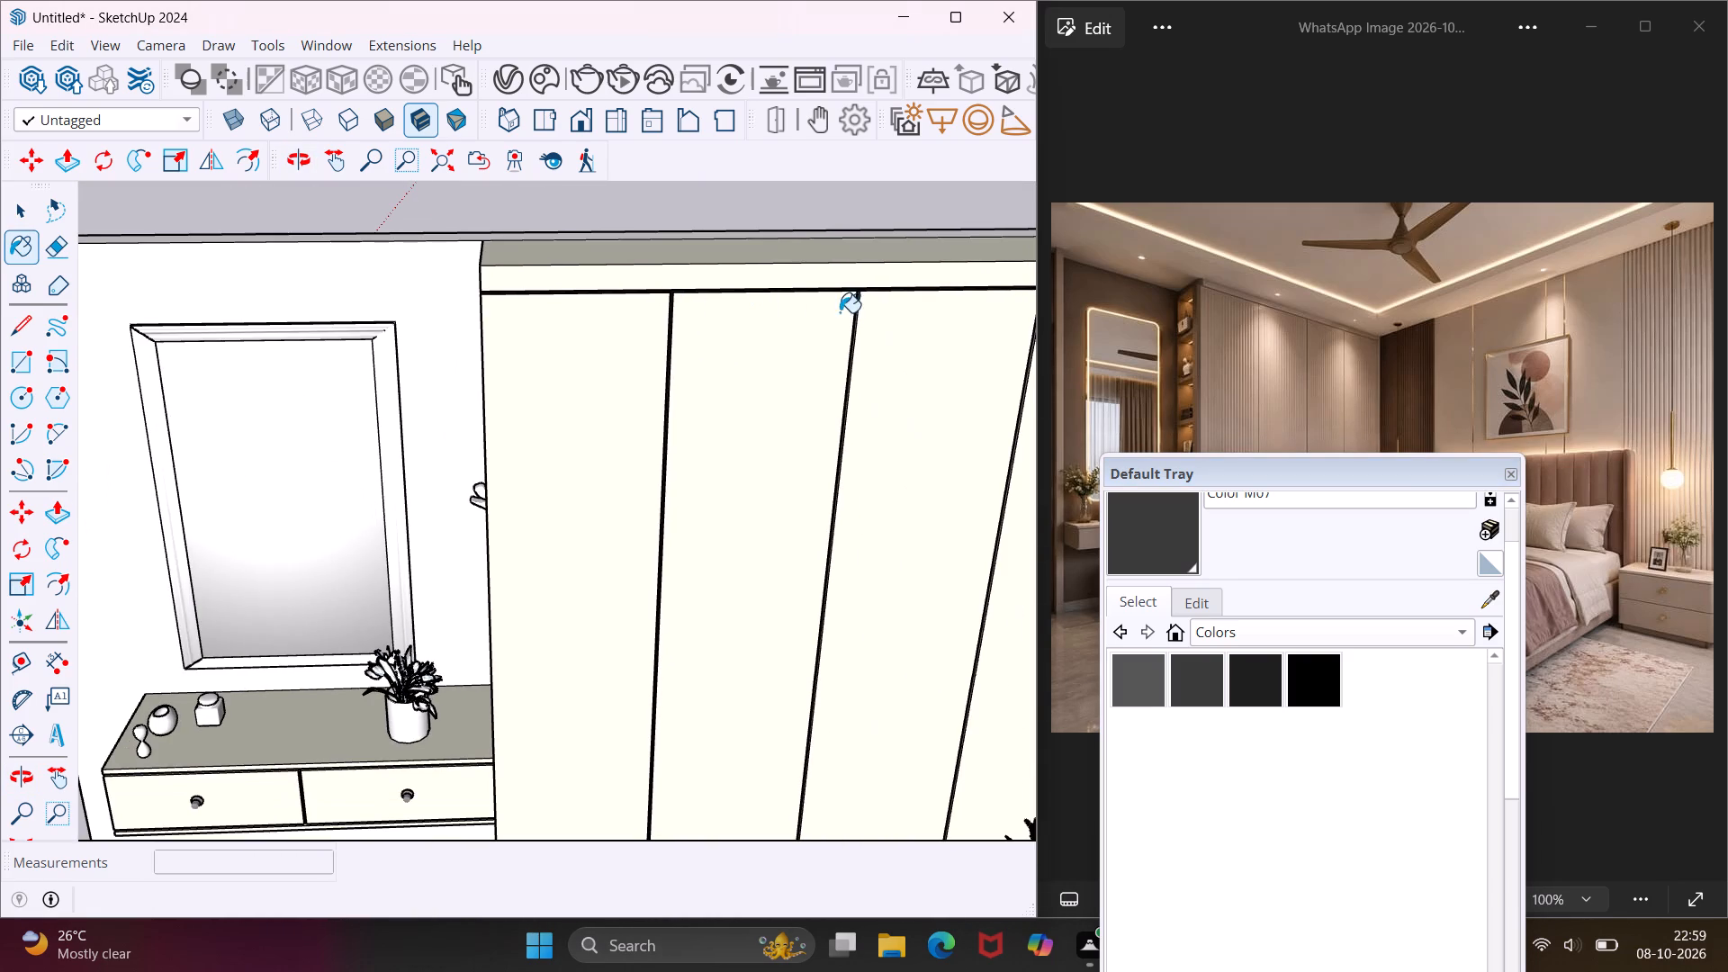
pyautogui.scroll(15, 859, 298)
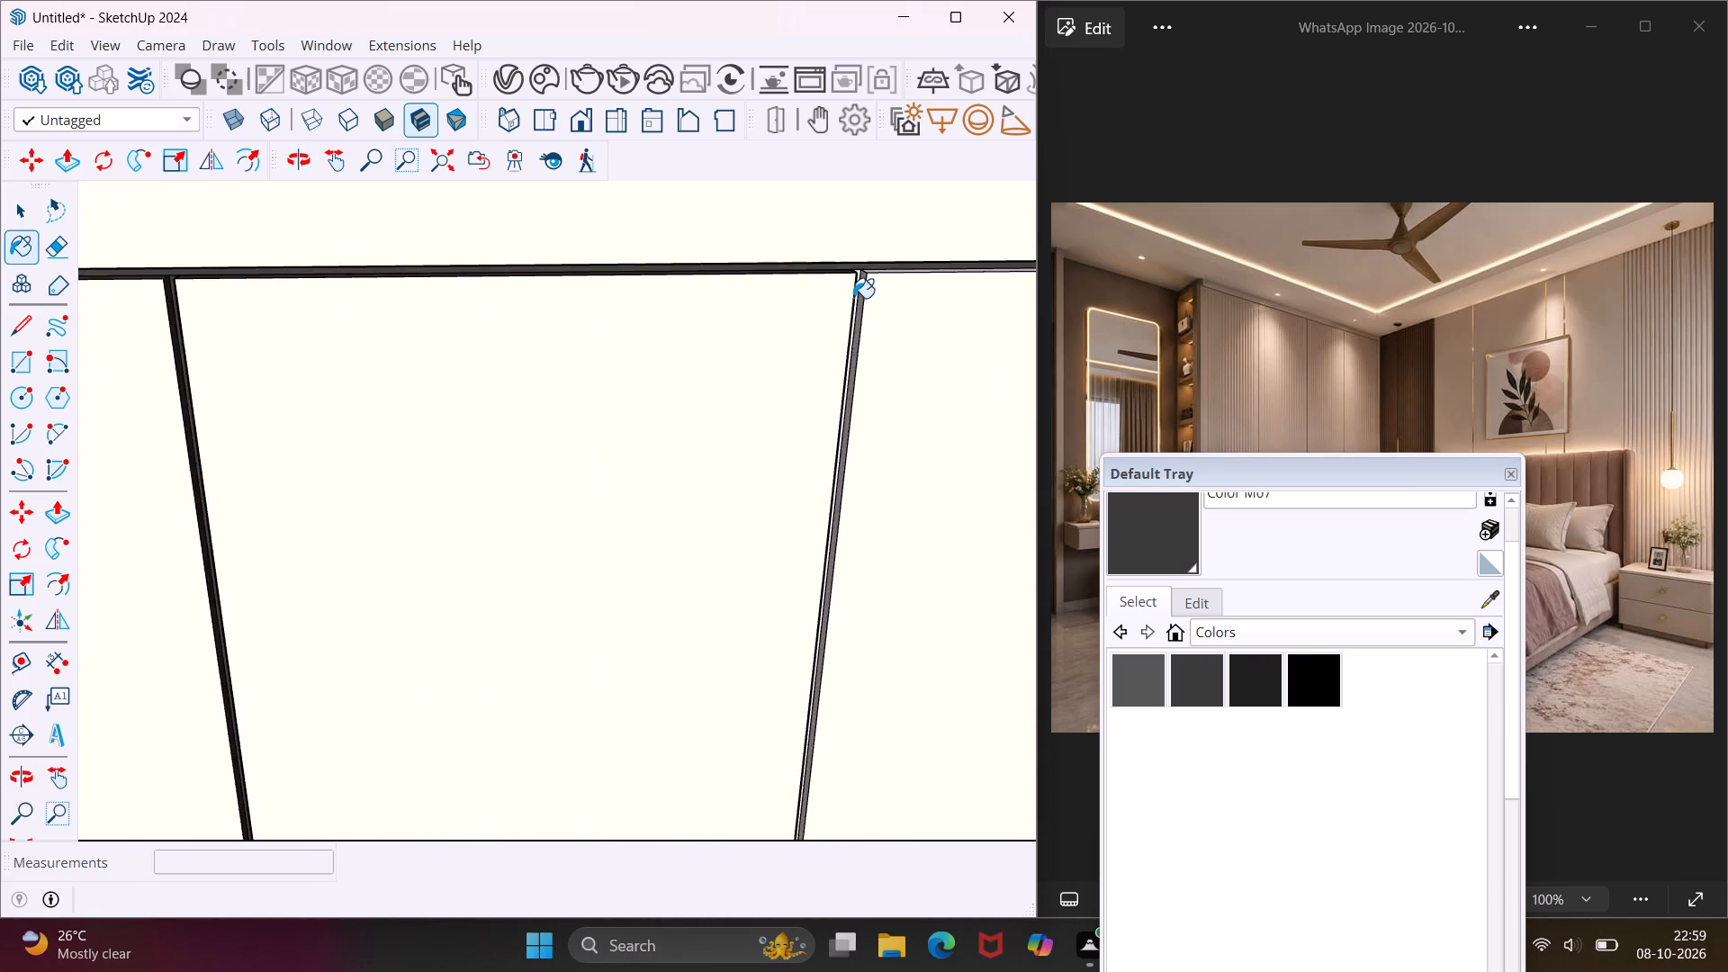
pyautogui.scroll(13, 853, 298)
pyautogui.moveTo(953, 234); pyautogui.dragTo(917, 245, button='middle')
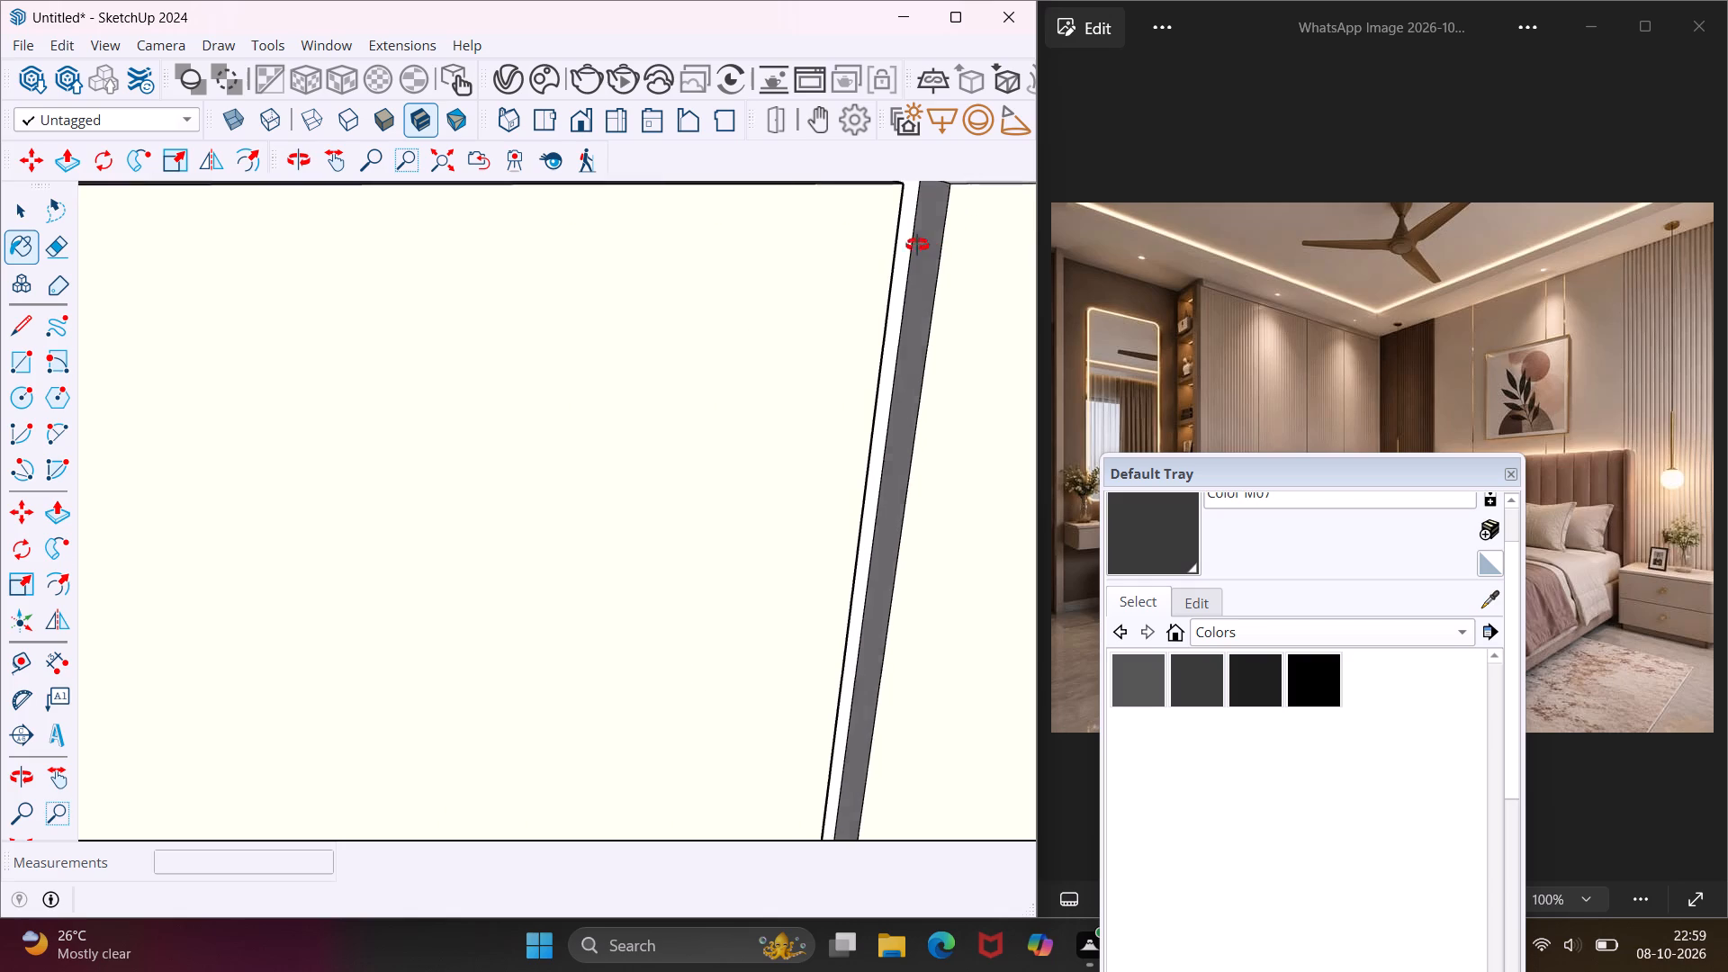
pyautogui.moveTo(917, 245); pyautogui.dragTo(828, 292, button='middle')
pyautogui.scroll(-8, 783, 292)
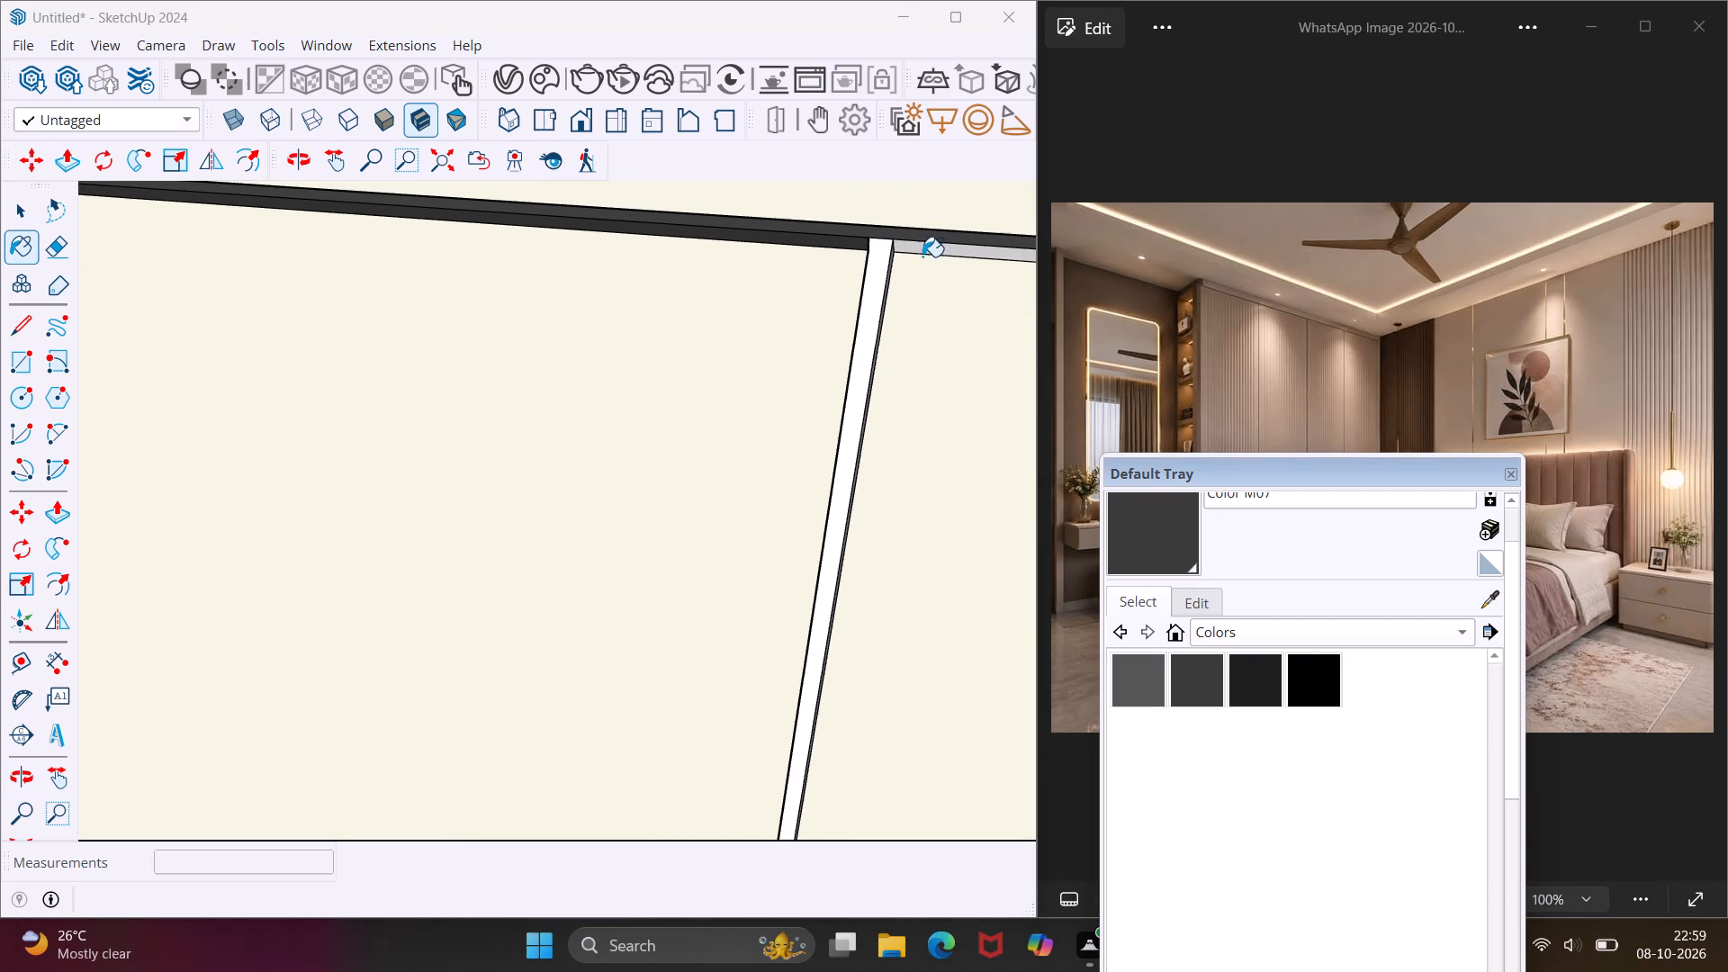
pyautogui.scroll(8, 922, 256)
pyautogui.click(922, 252)
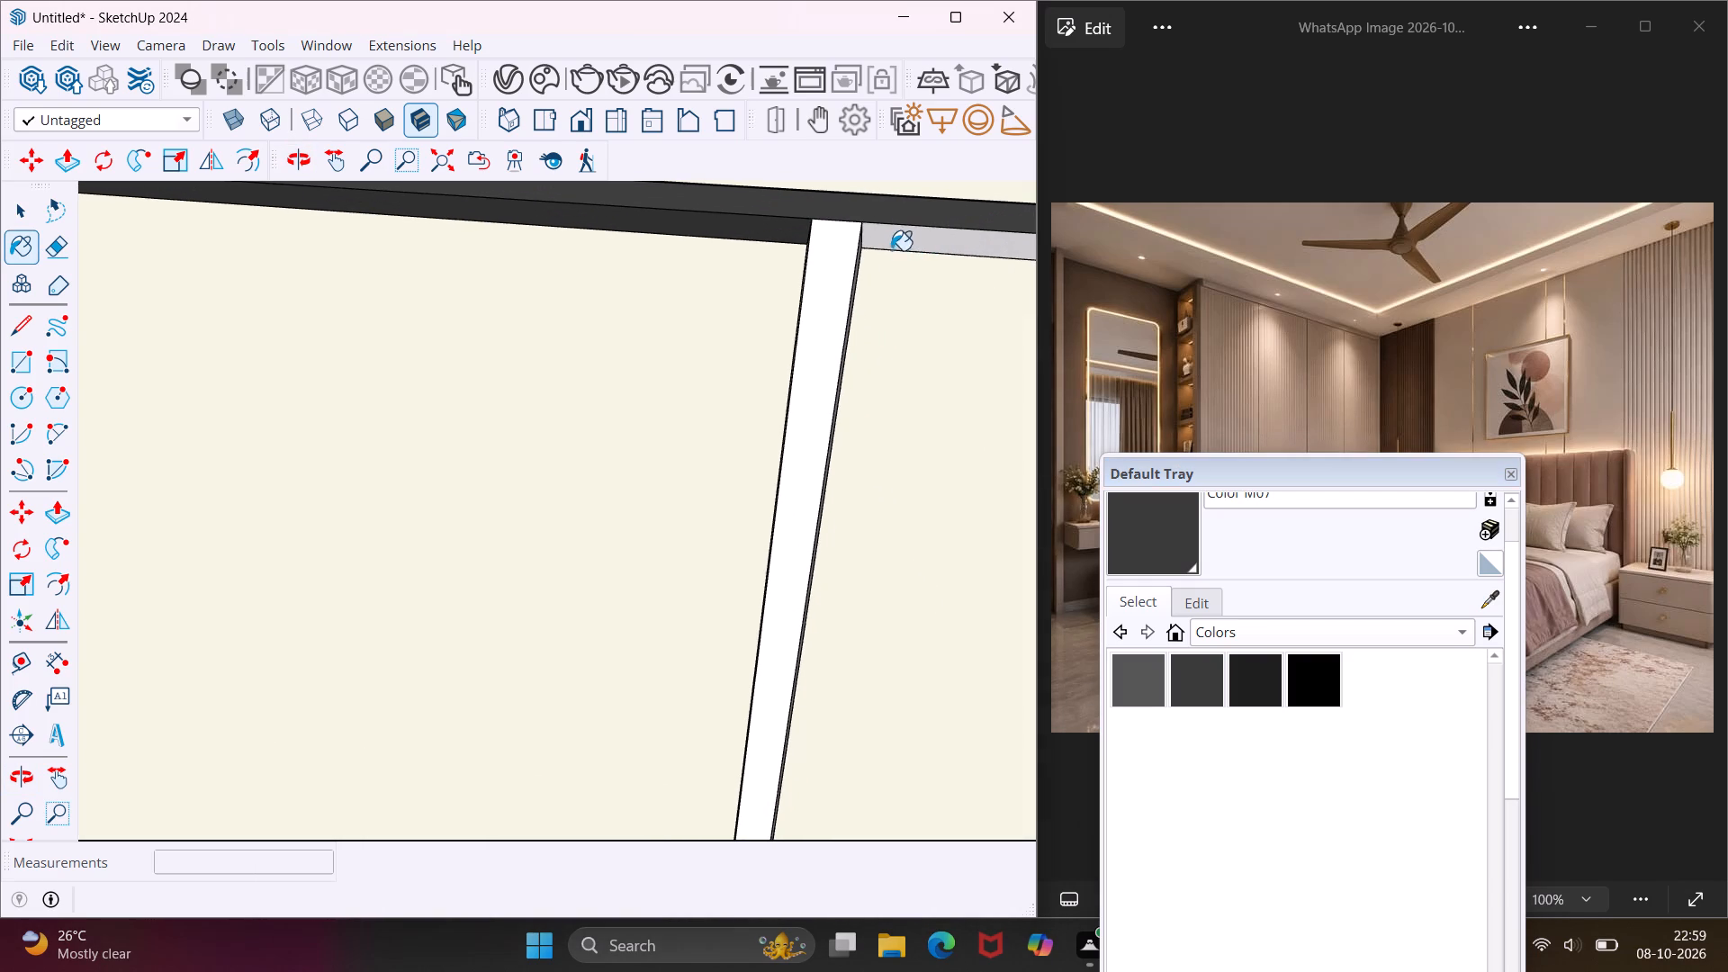
pyautogui.click(891, 245)
pyautogui.click(837, 276)
pyautogui.moveTo(837, 276); pyautogui.dragTo(856, 253, button='middle')
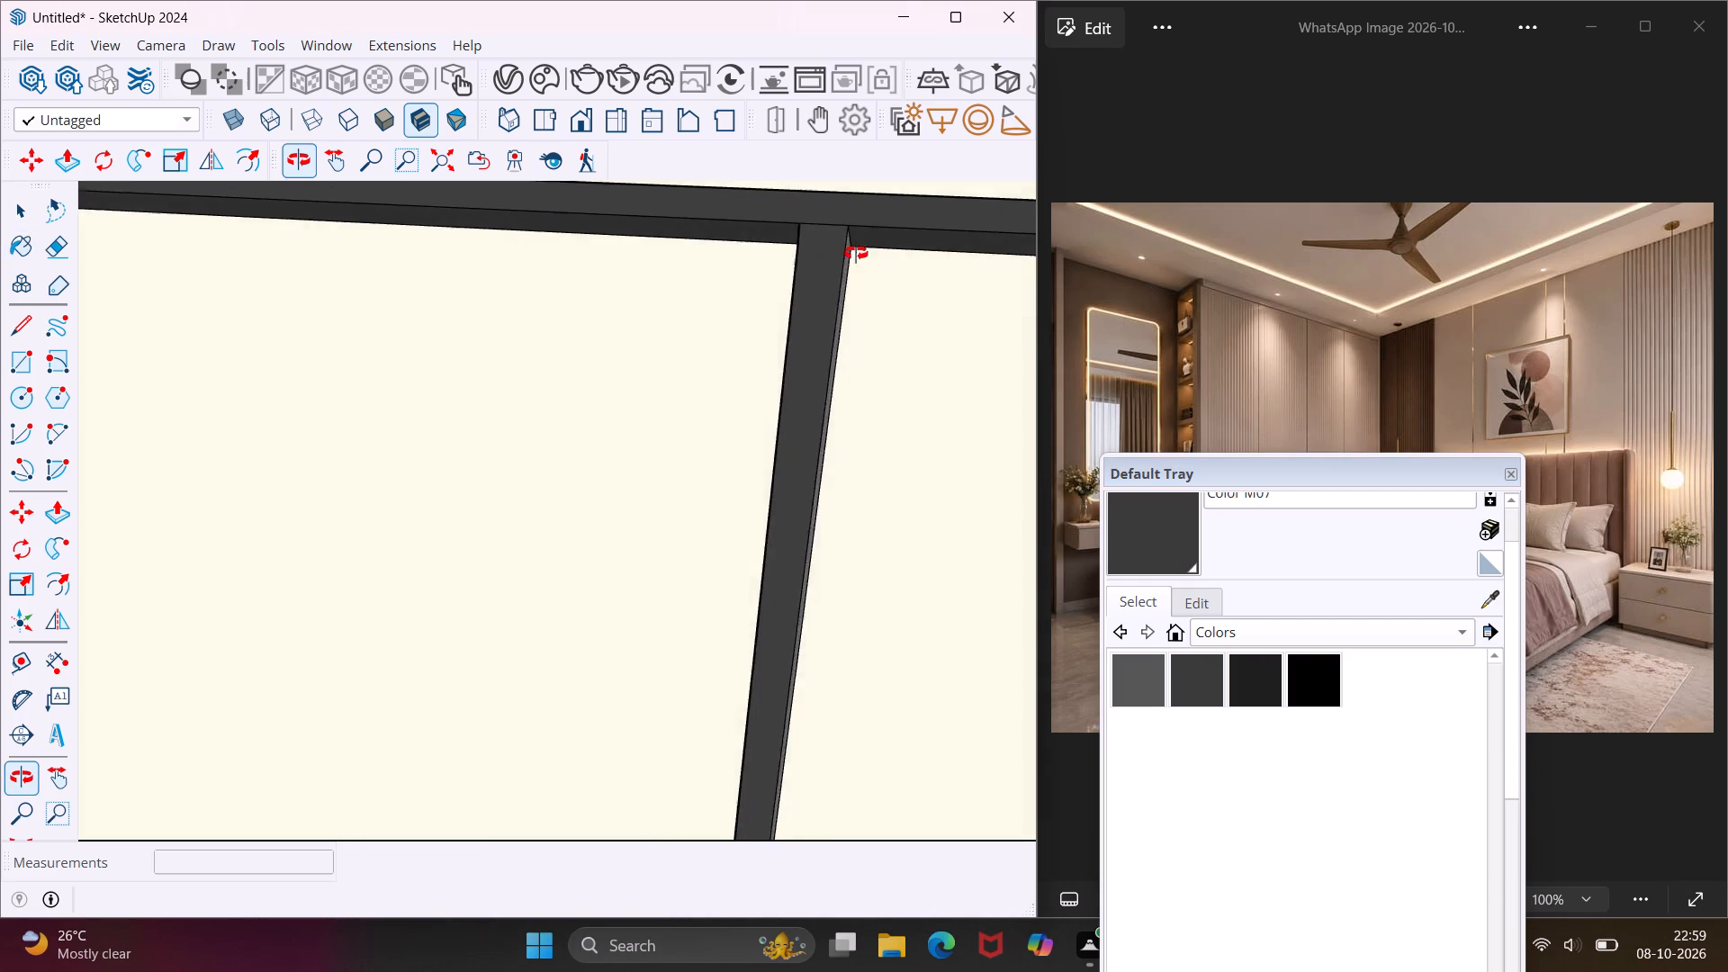
pyautogui.moveTo(856, 253); pyautogui.dragTo(1032, 183, button='middle')
pyautogui.scroll(3, 740, 356)
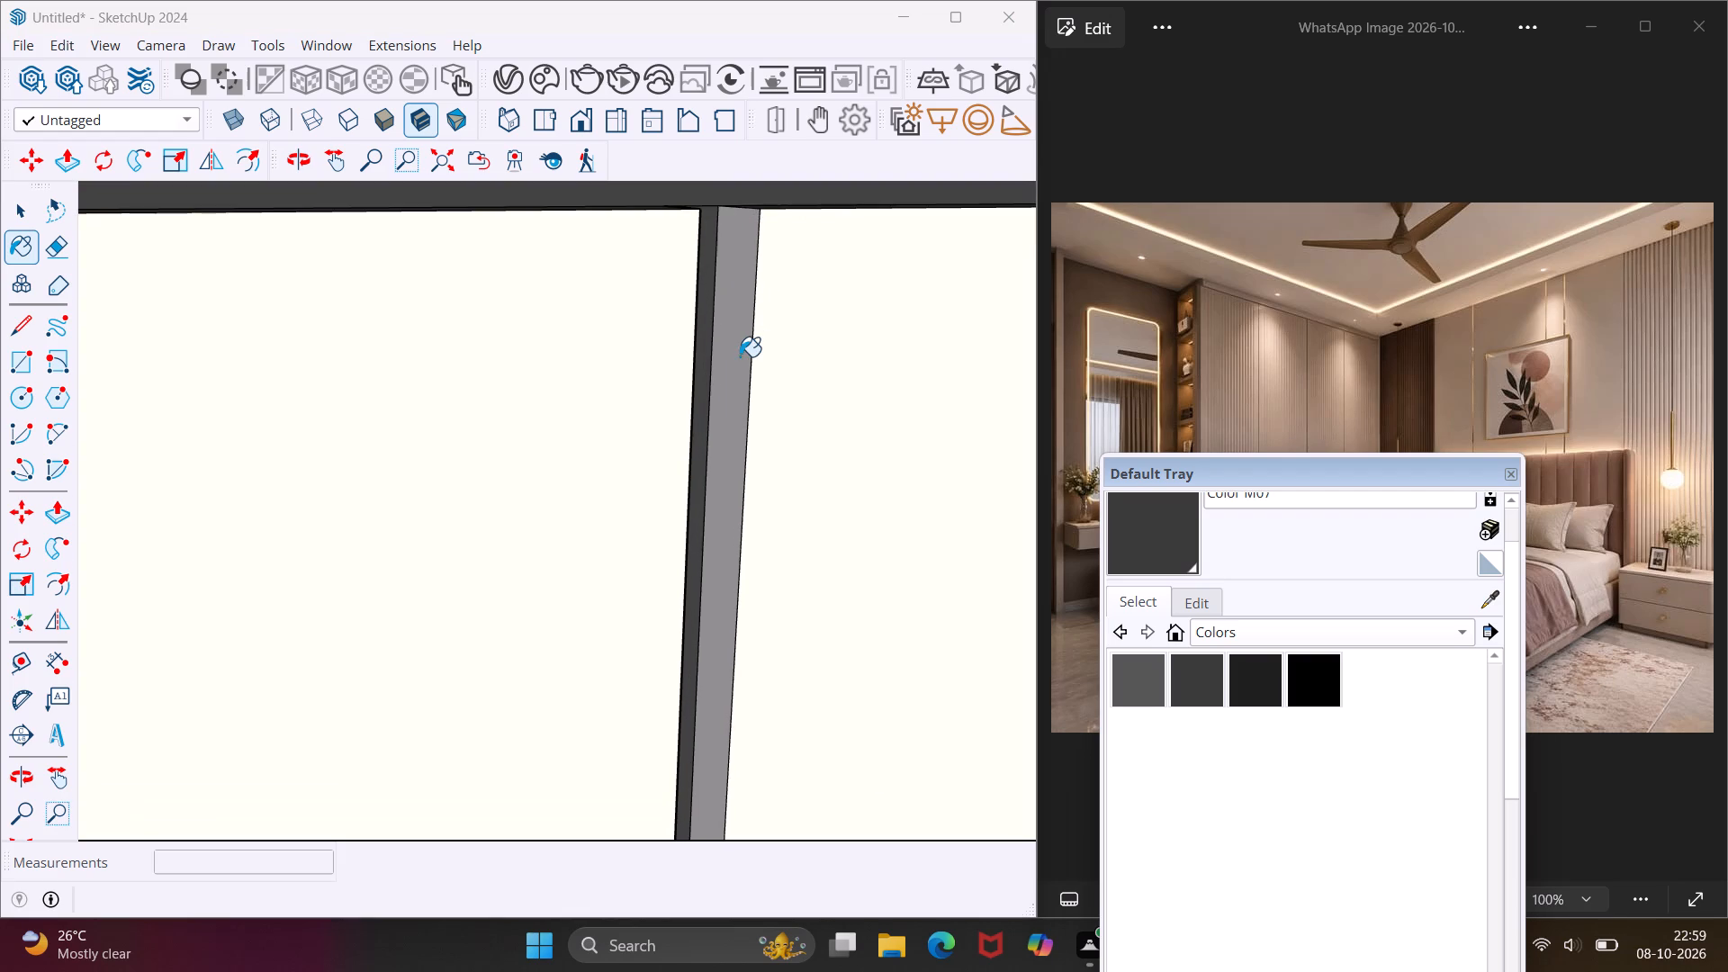
pyautogui.click(739, 356)
pyautogui.moveTo(736, 355); pyautogui.dragTo(424, 431, button='middle')
pyautogui.click(705, 389)
# Paint the third vertical gap between the wardrobe doors and the horizontal groove's ledge above the fourth door with Color M07.
pyautogui.scroll(-5, 645, 373)
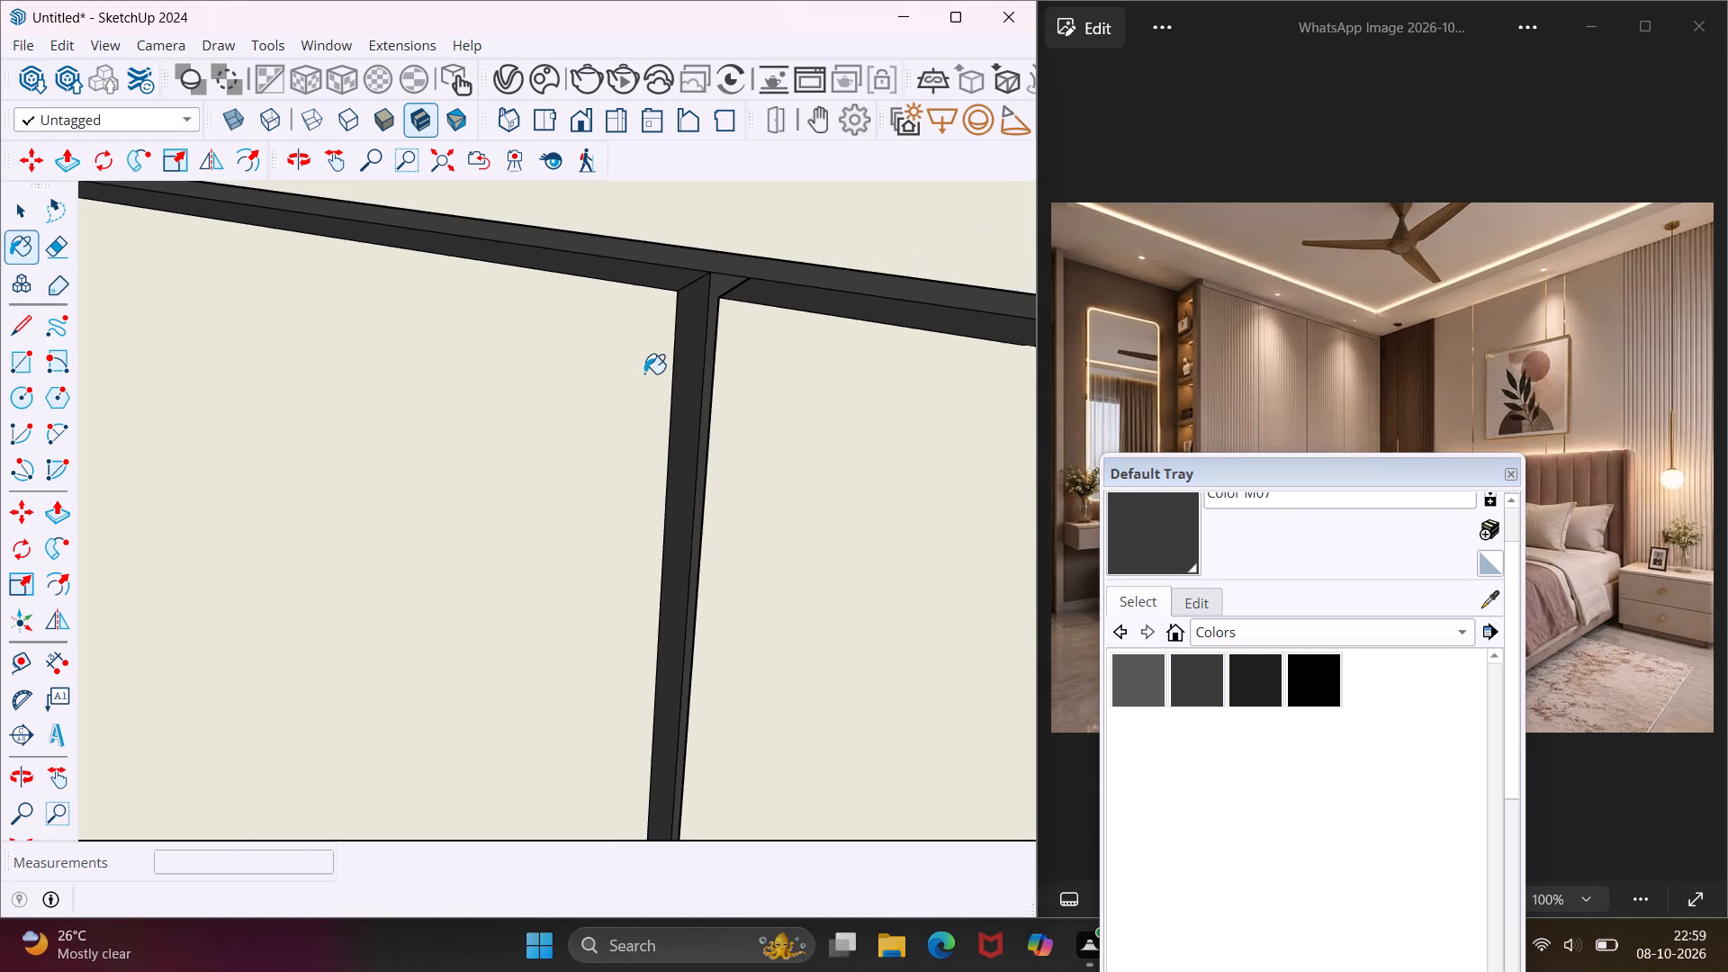
pyautogui.scroll(-19, 638, 373)
pyautogui.scroll(-4, 634, 373)
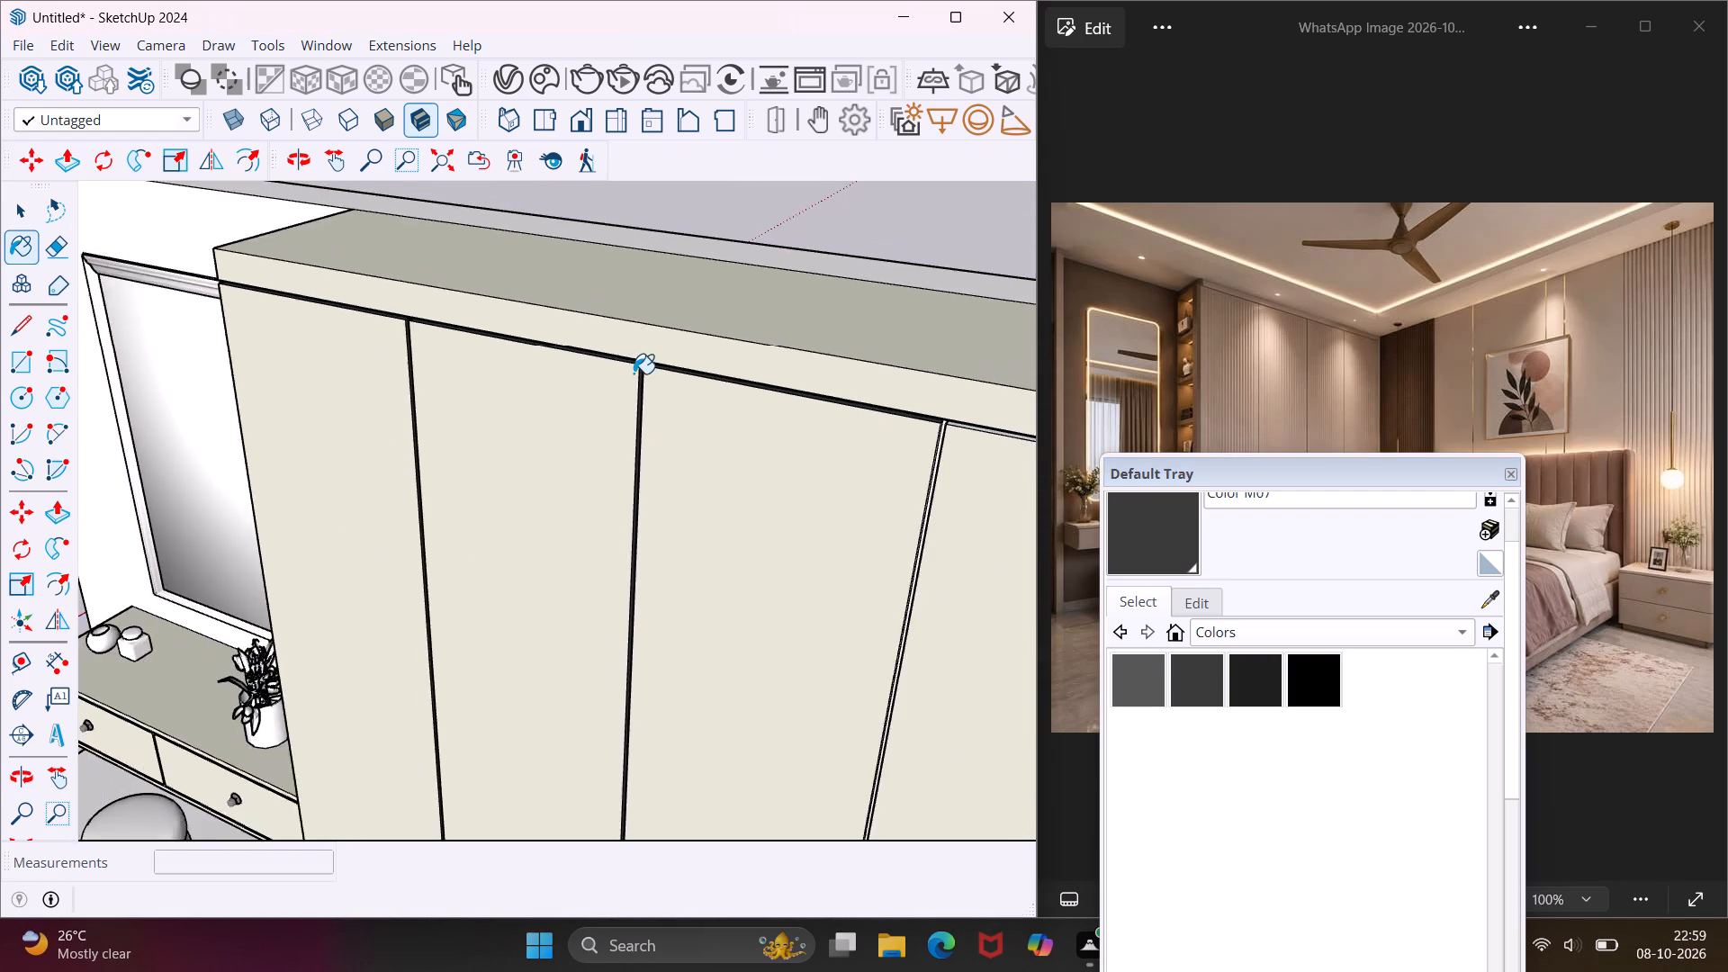
pyautogui.scroll(-5, 634, 373)
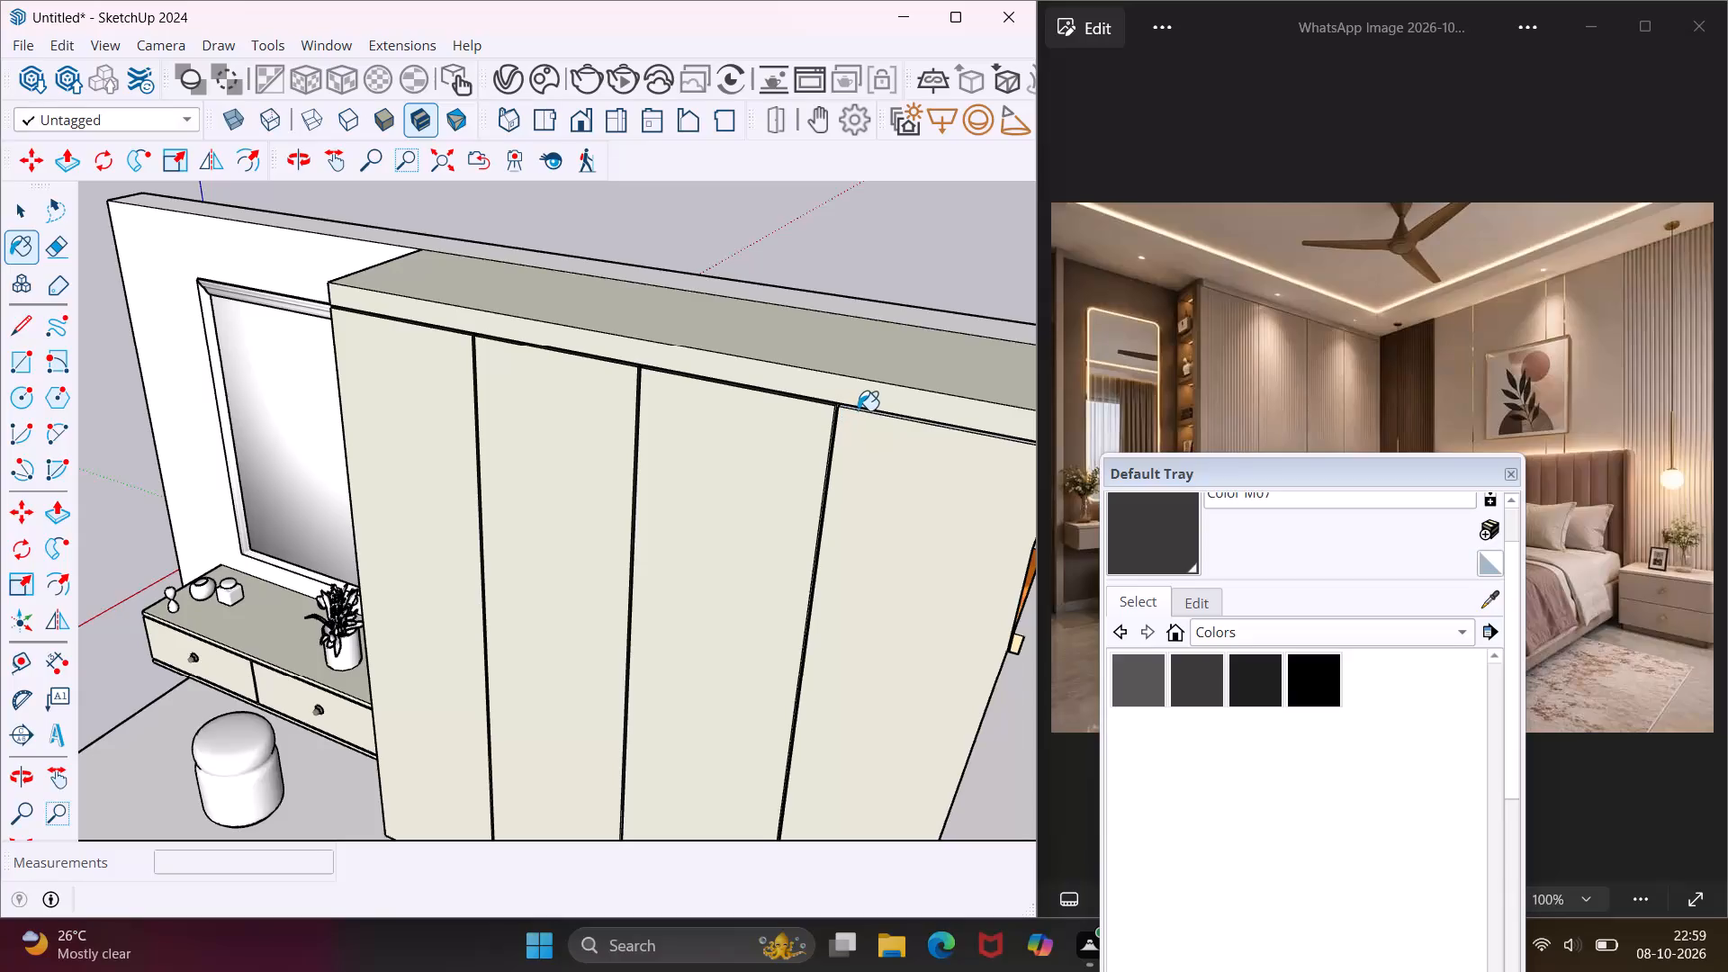
pyautogui.scroll(18, 880, 421)
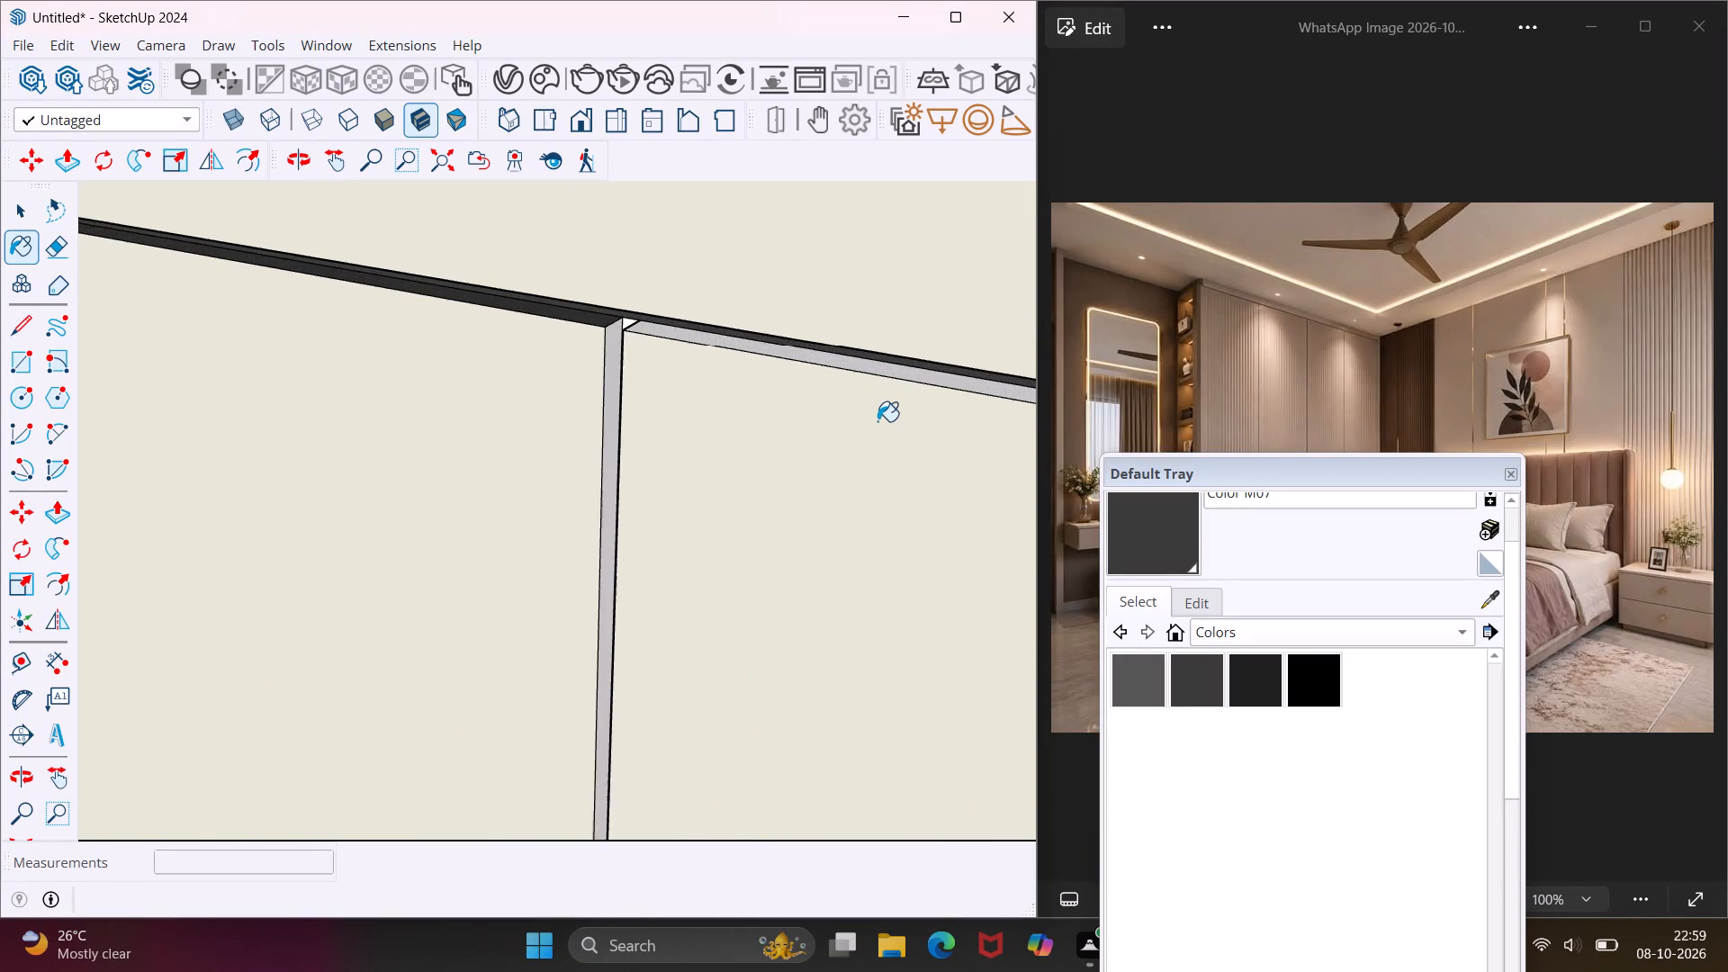
pyautogui.scroll(4, 877, 421)
pyautogui.click(823, 347)
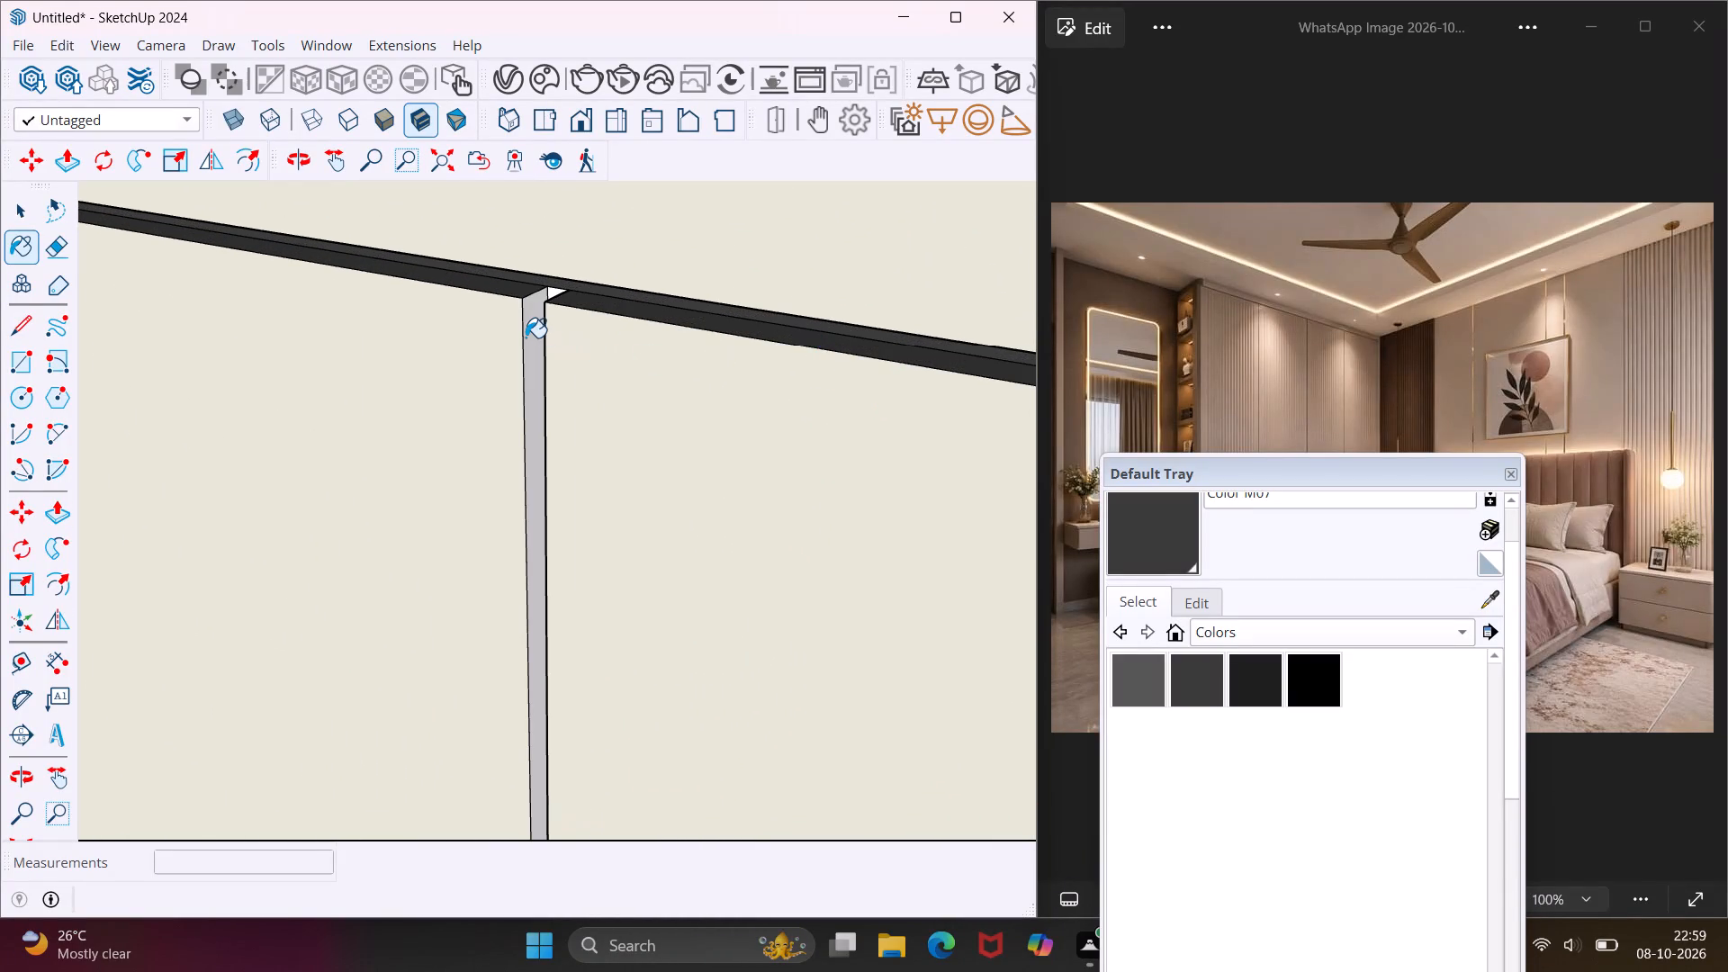
pyautogui.scroll(3, 526, 337)
pyautogui.click(525, 337)
pyautogui.moveTo(525, 337); pyautogui.dragTo(859, 245, button='middle')
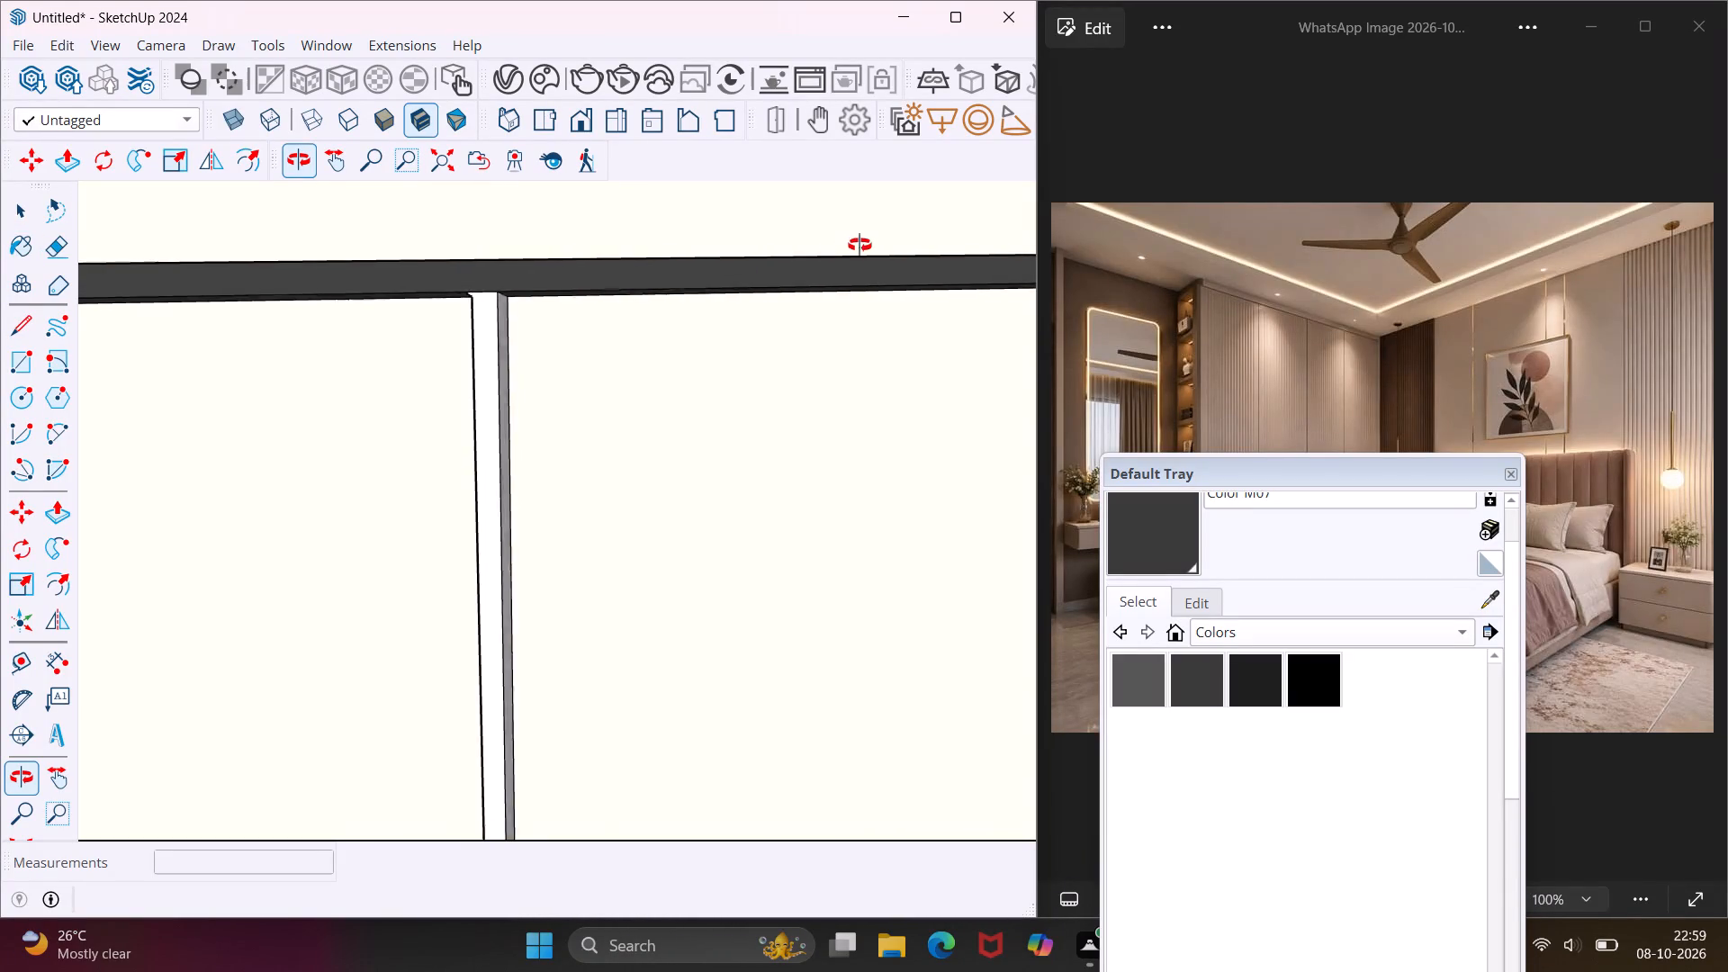
pyautogui.moveTo(859, 245); pyautogui.dragTo(895, 236, button='middle')
pyautogui.click(480, 375)
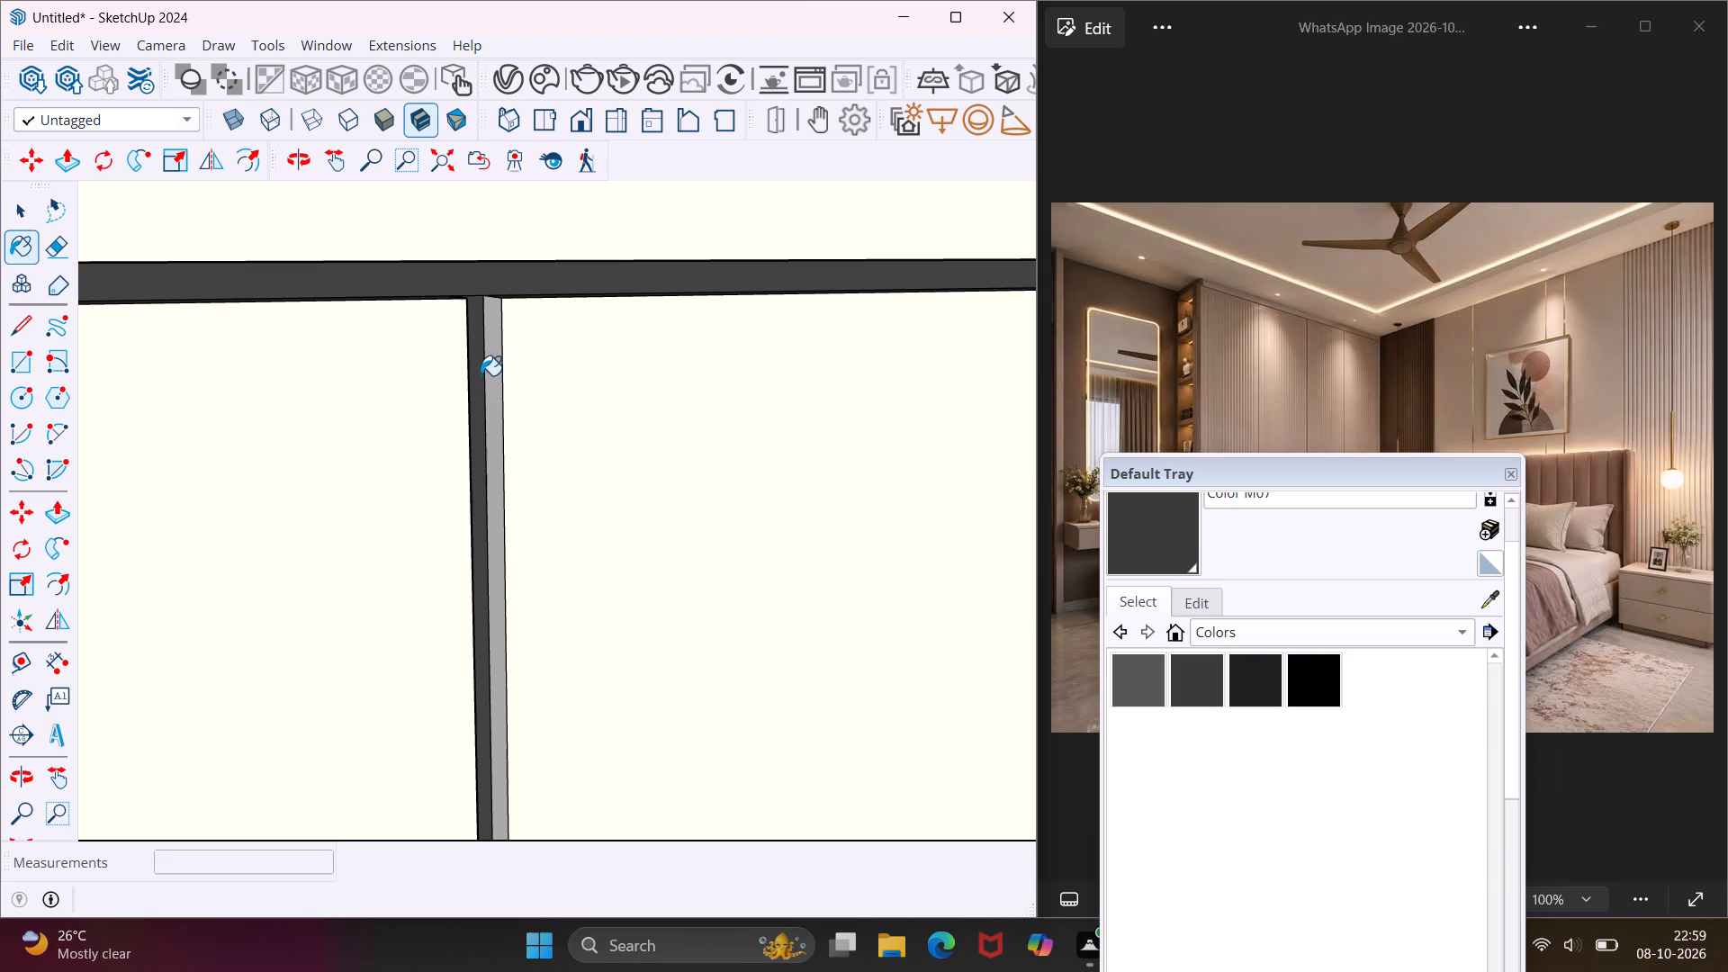
pyautogui.click(489, 375)
pyautogui.scroll(-17, 486, 368)
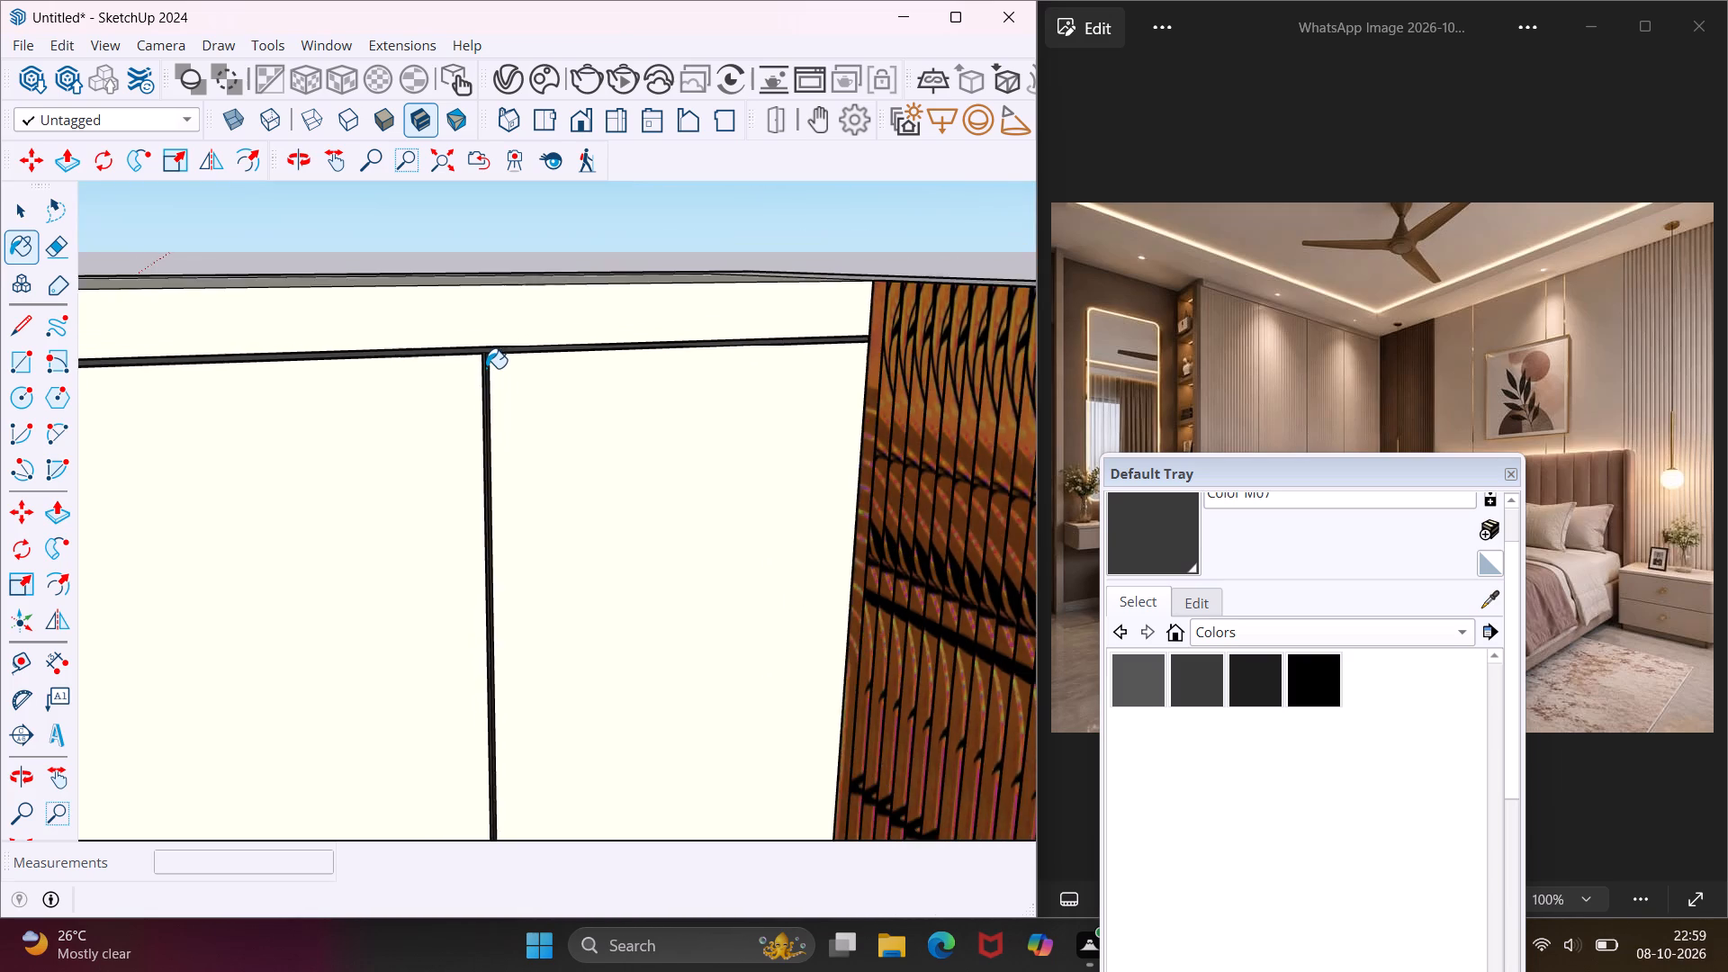
pyautogui.scroll(-5, 486, 368)
# Open the nightstand beside the wardrobe for editing and paint the back face and ledge of its mid-drawer groove with Color M07.
pyautogui.moveTo(485, 377); pyautogui.dragTo(748, 355, button='middle')
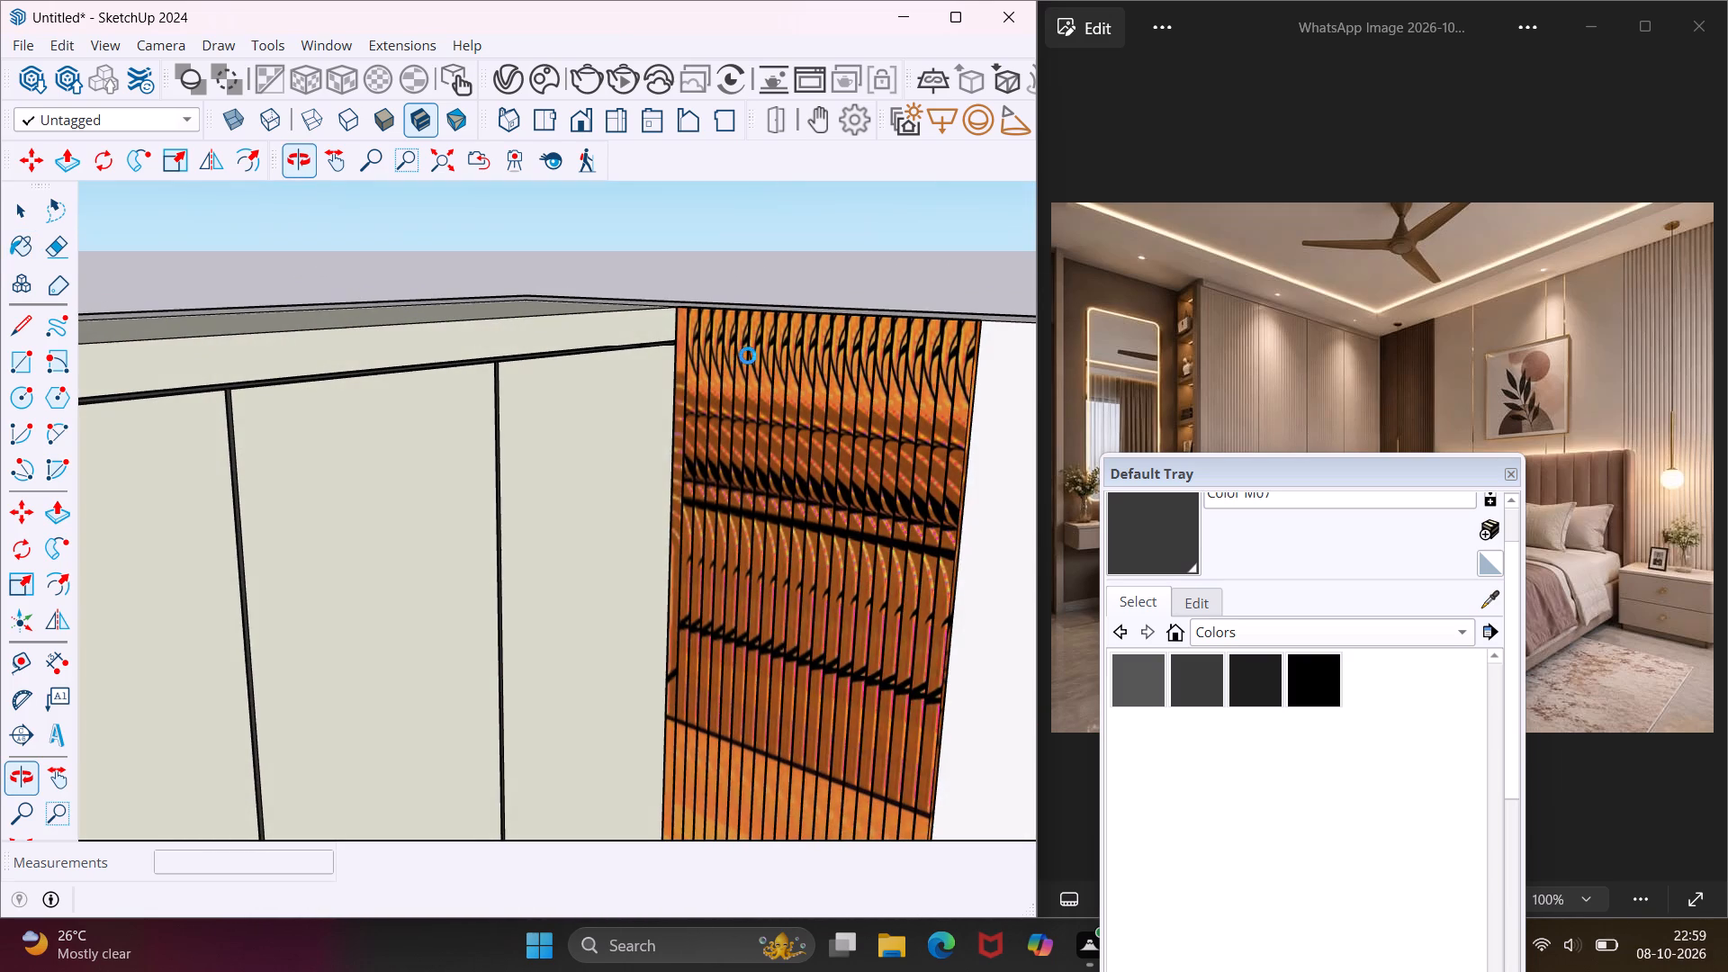
pyautogui.scroll(-14, 735, 350)
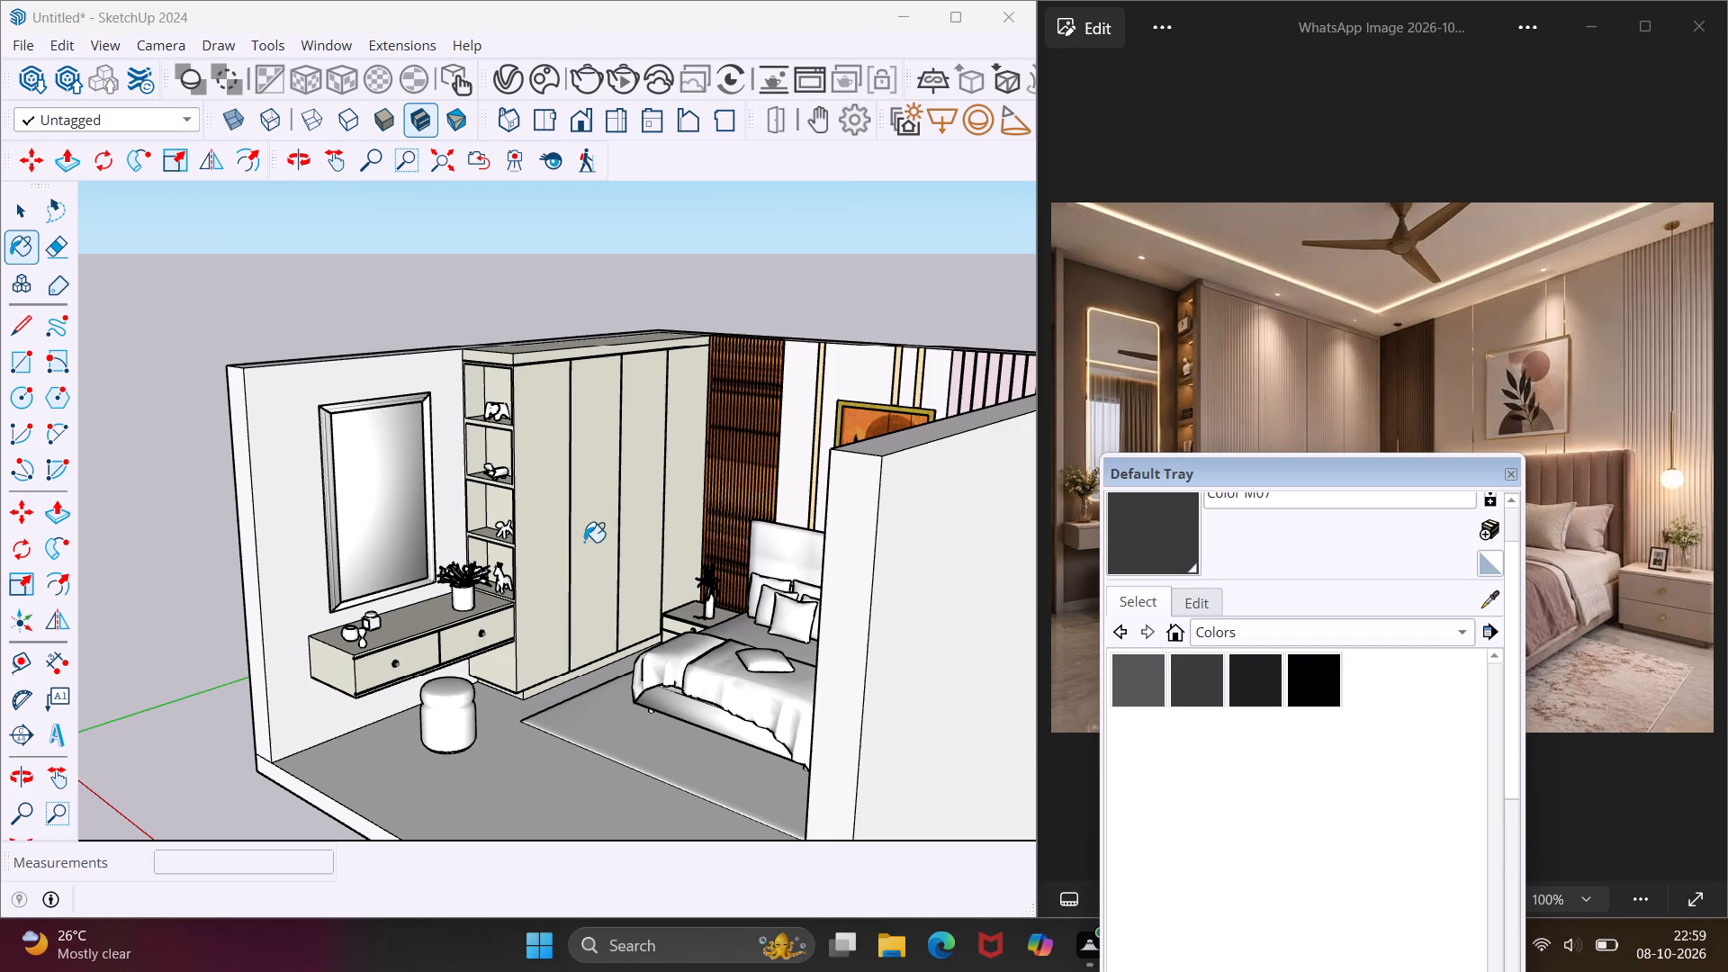
pyautogui.moveTo(562, 656); pyautogui.dragTo(719, 647, button='middle')
pyautogui.scroll(11, 649, 620)
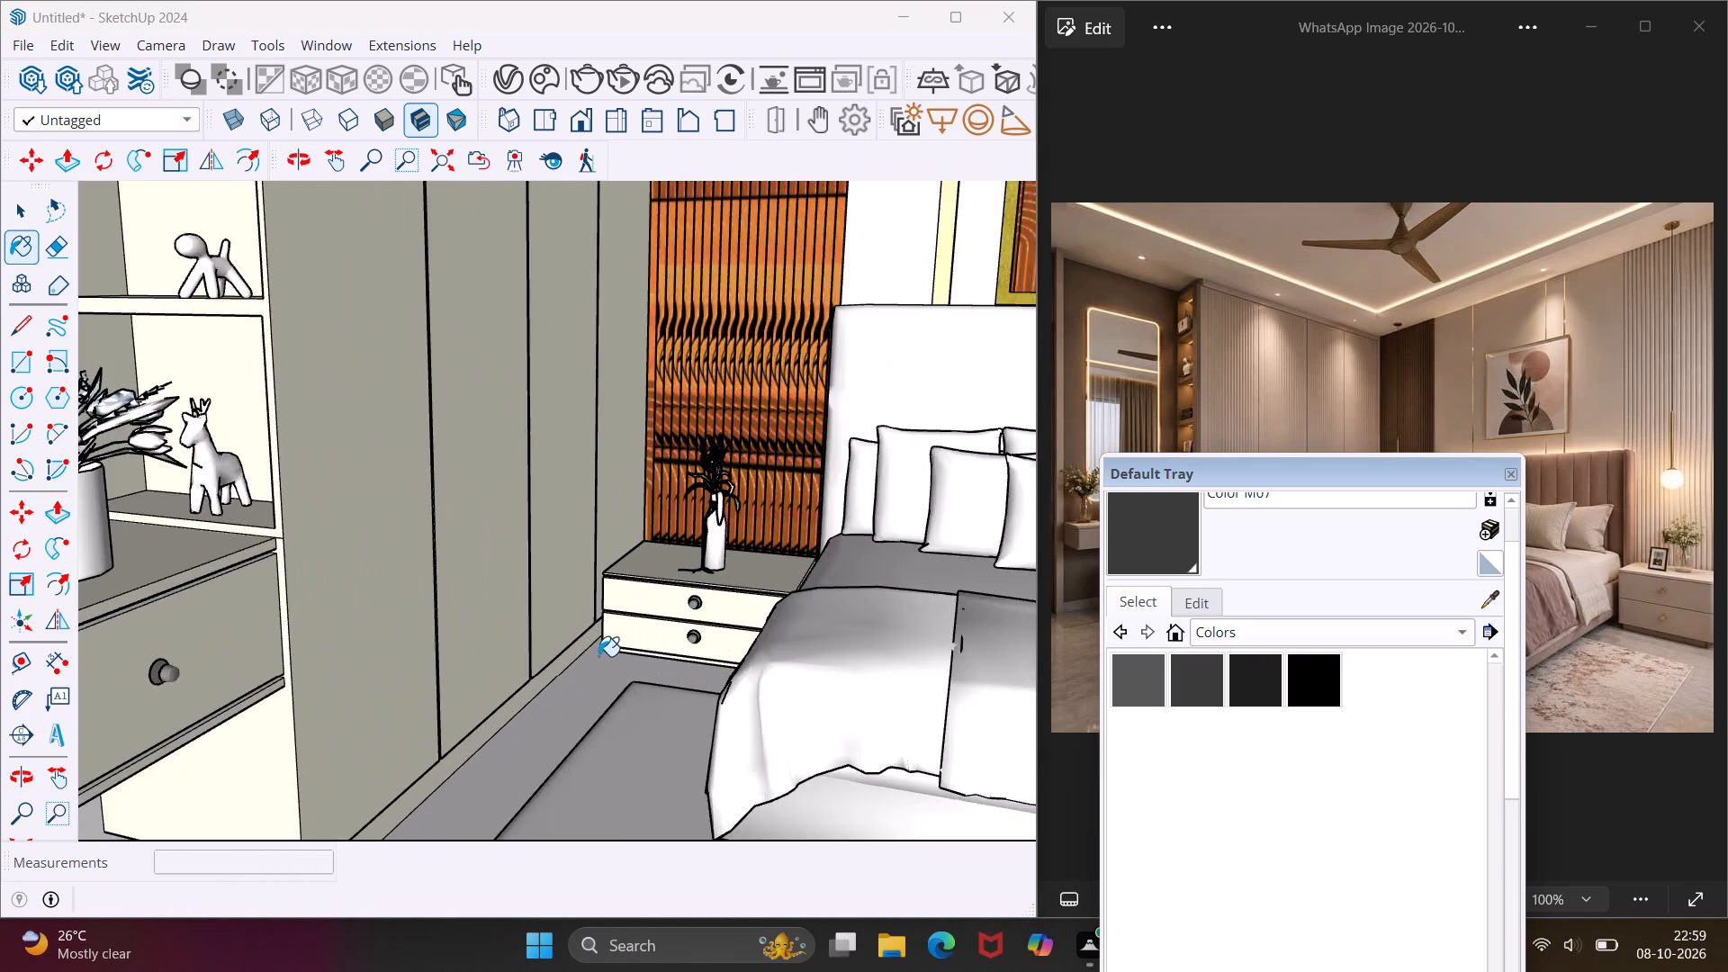
pyautogui.scroll(10, 598, 656)
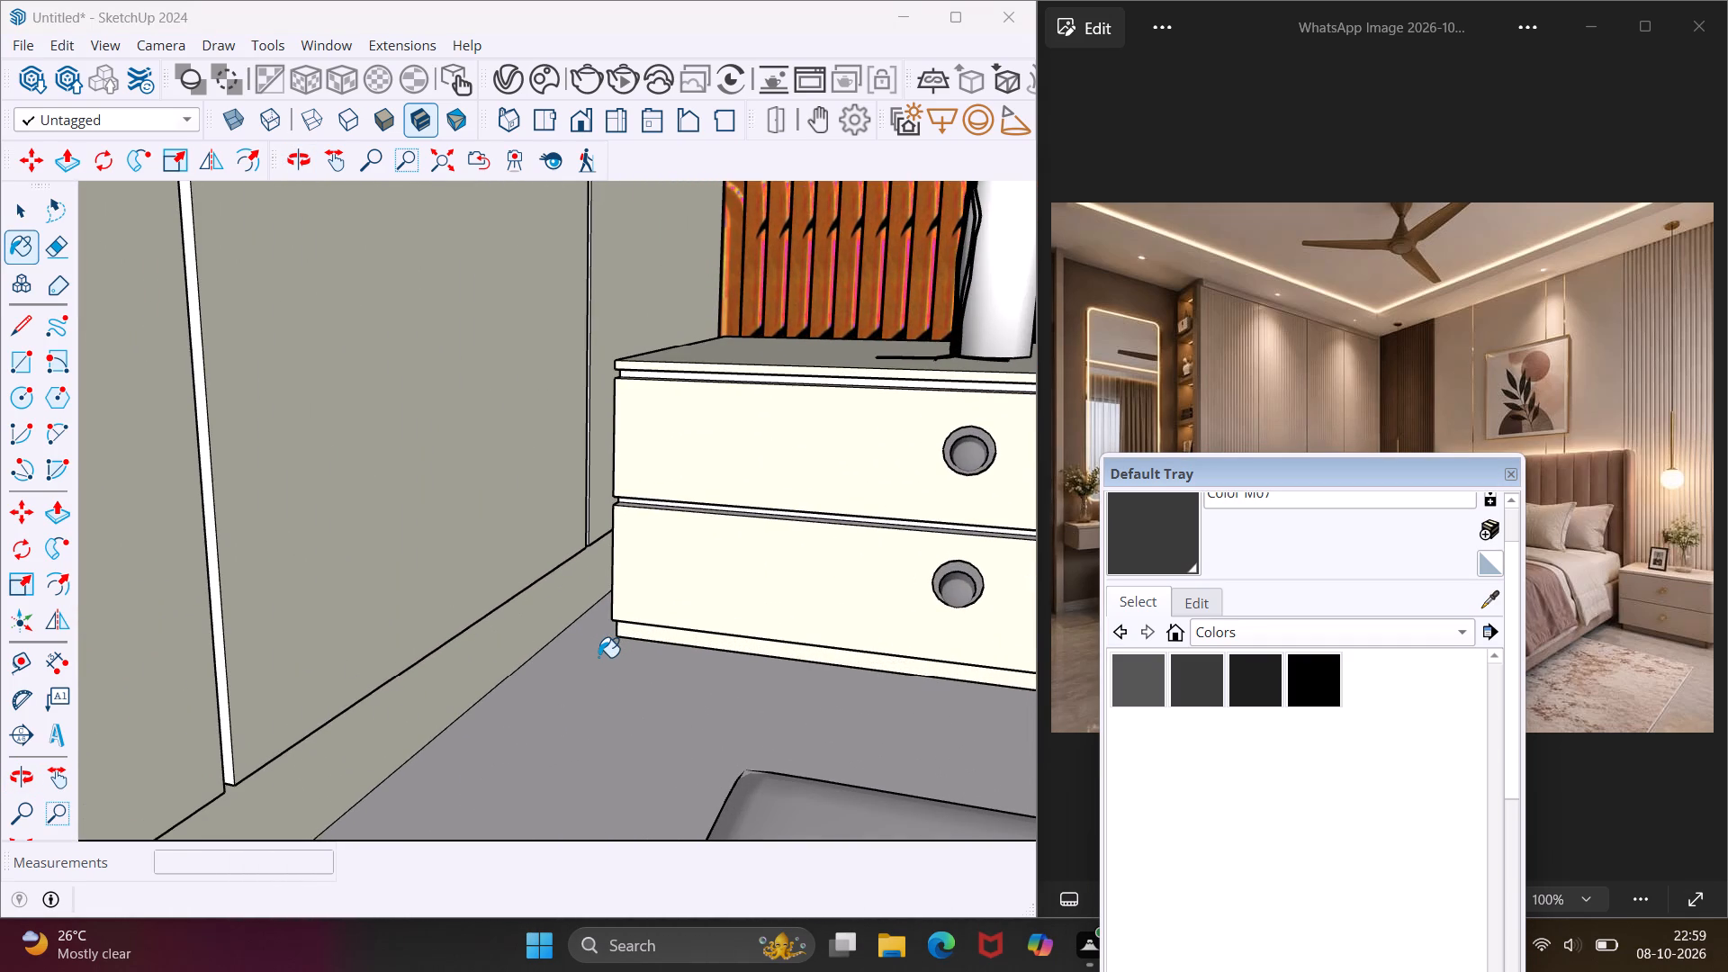
pyautogui.press('Escape')
pyautogui.press('space')
pyautogui.scroll(4, 831, 519)
pyautogui.doubleClick(831, 519)
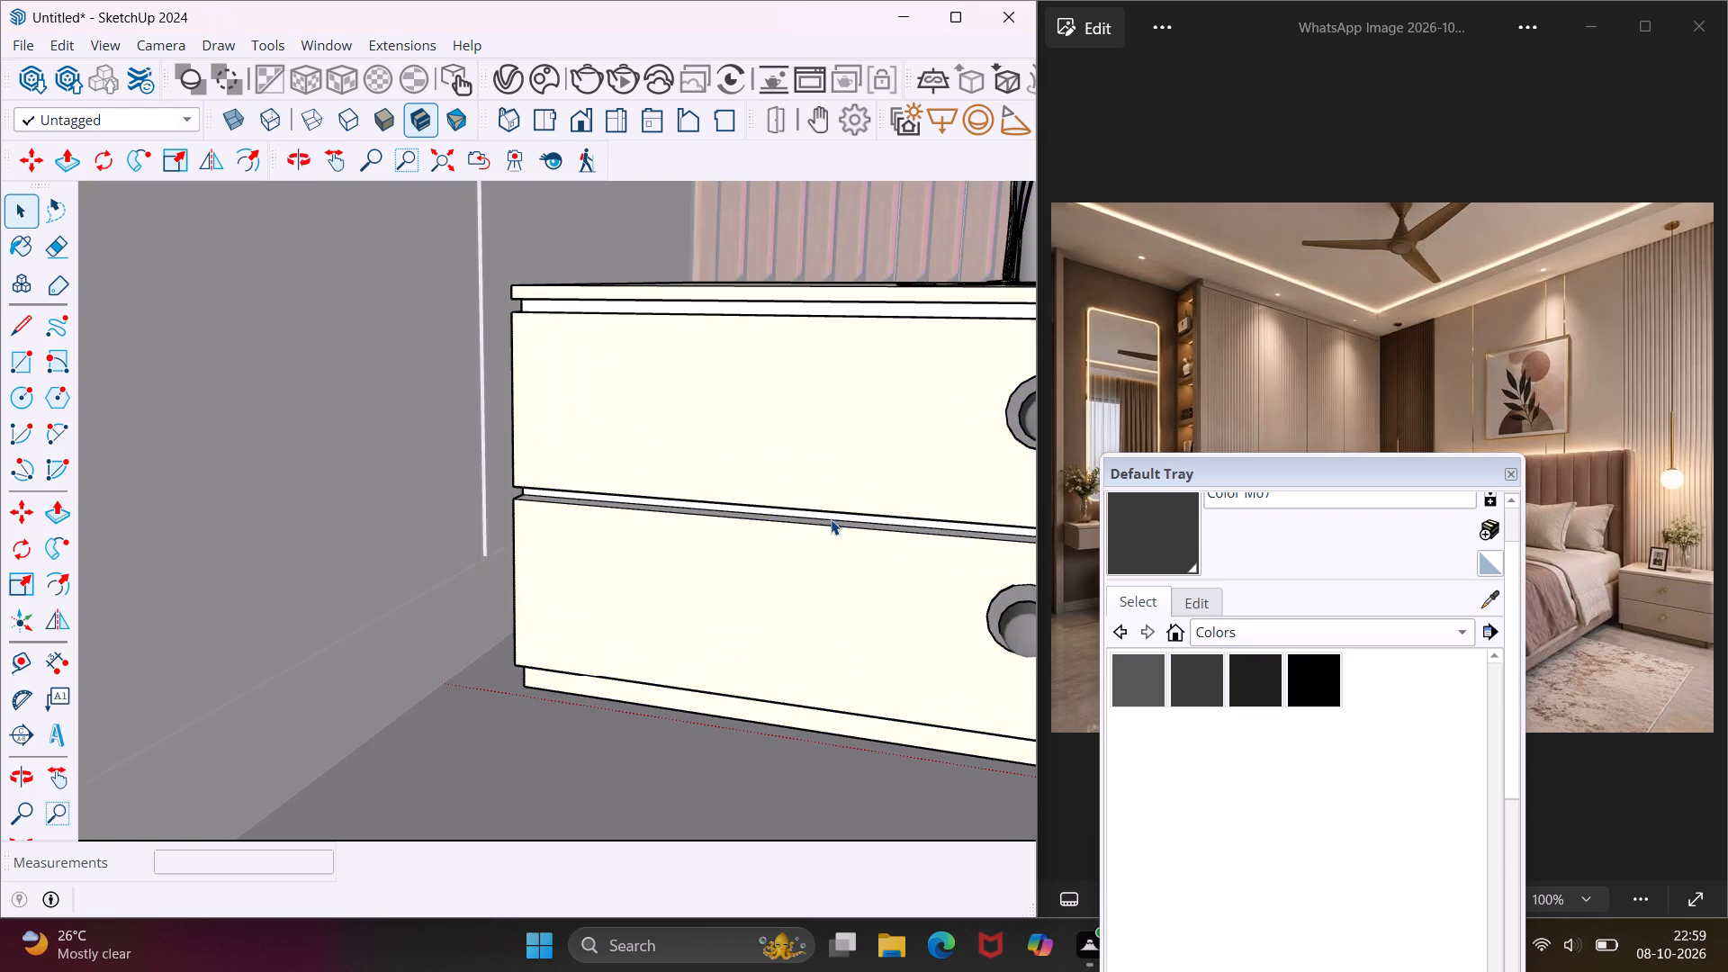
pyautogui.doubleClick(831, 519)
pyautogui.scroll(4, 831, 518)
pyautogui.moveTo(831, 517); pyautogui.dragTo(917, 500, button='middle')
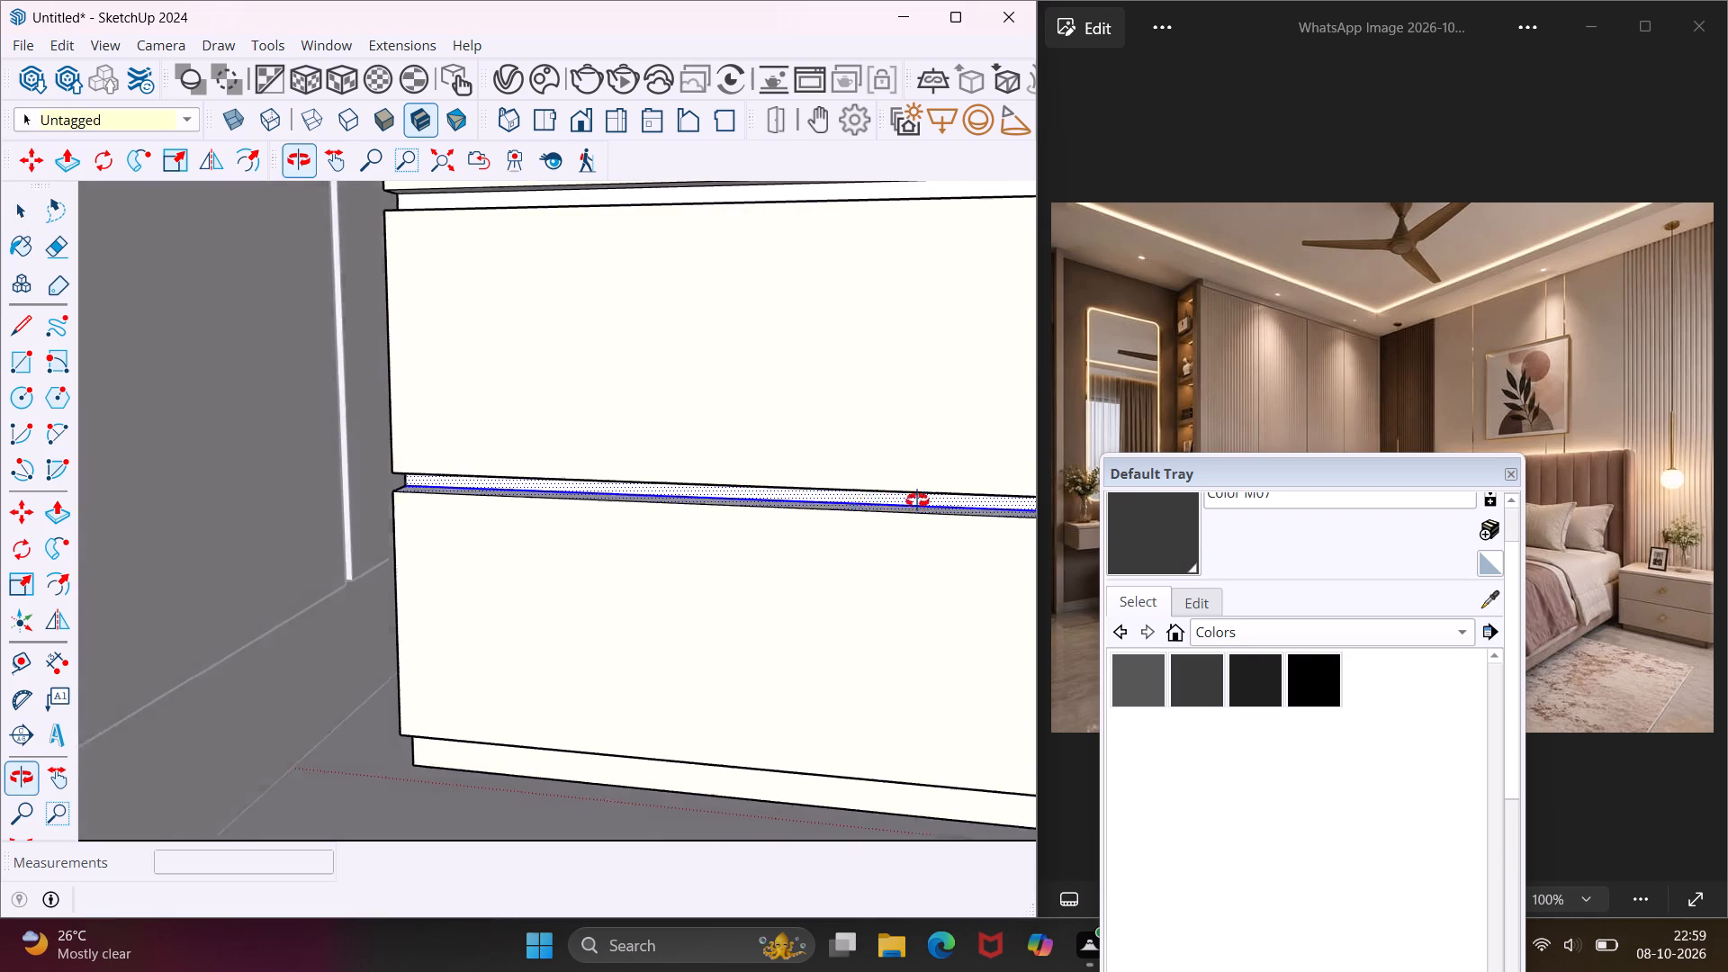
pyautogui.moveTo(917, 500); pyautogui.dragTo(923, 498, button='middle')
pyautogui.click(1146, 535)
pyautogui.scroll(7, 903, 487)
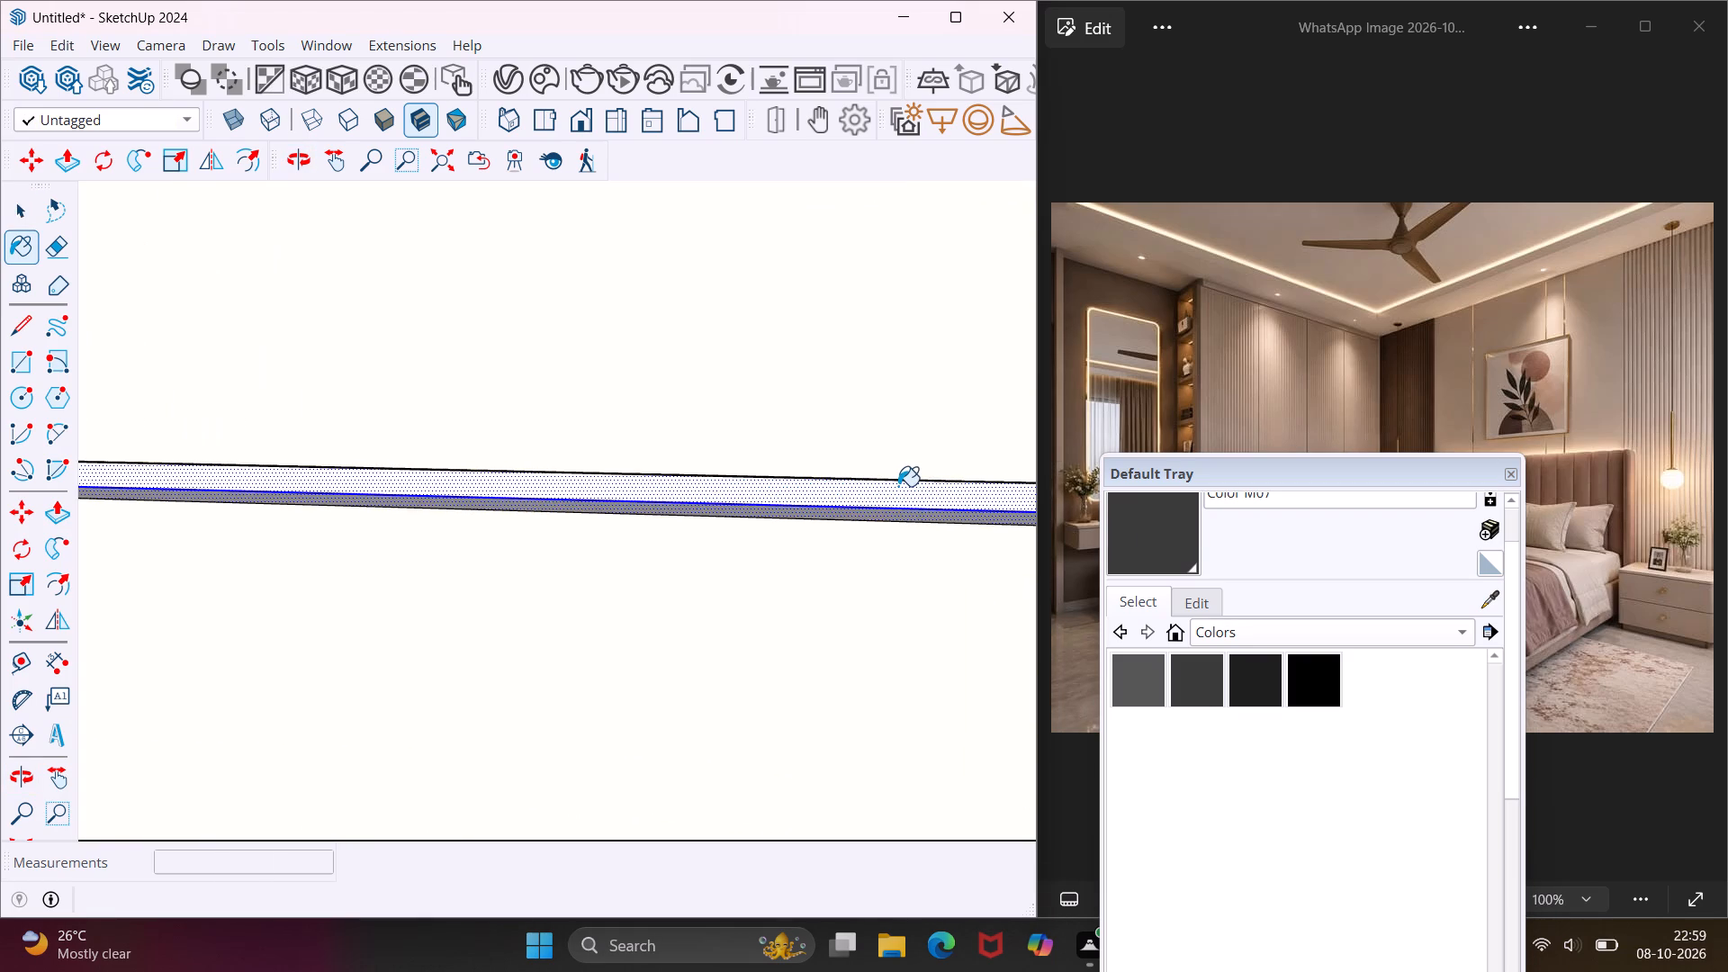
pyautogui.click(890, 497)
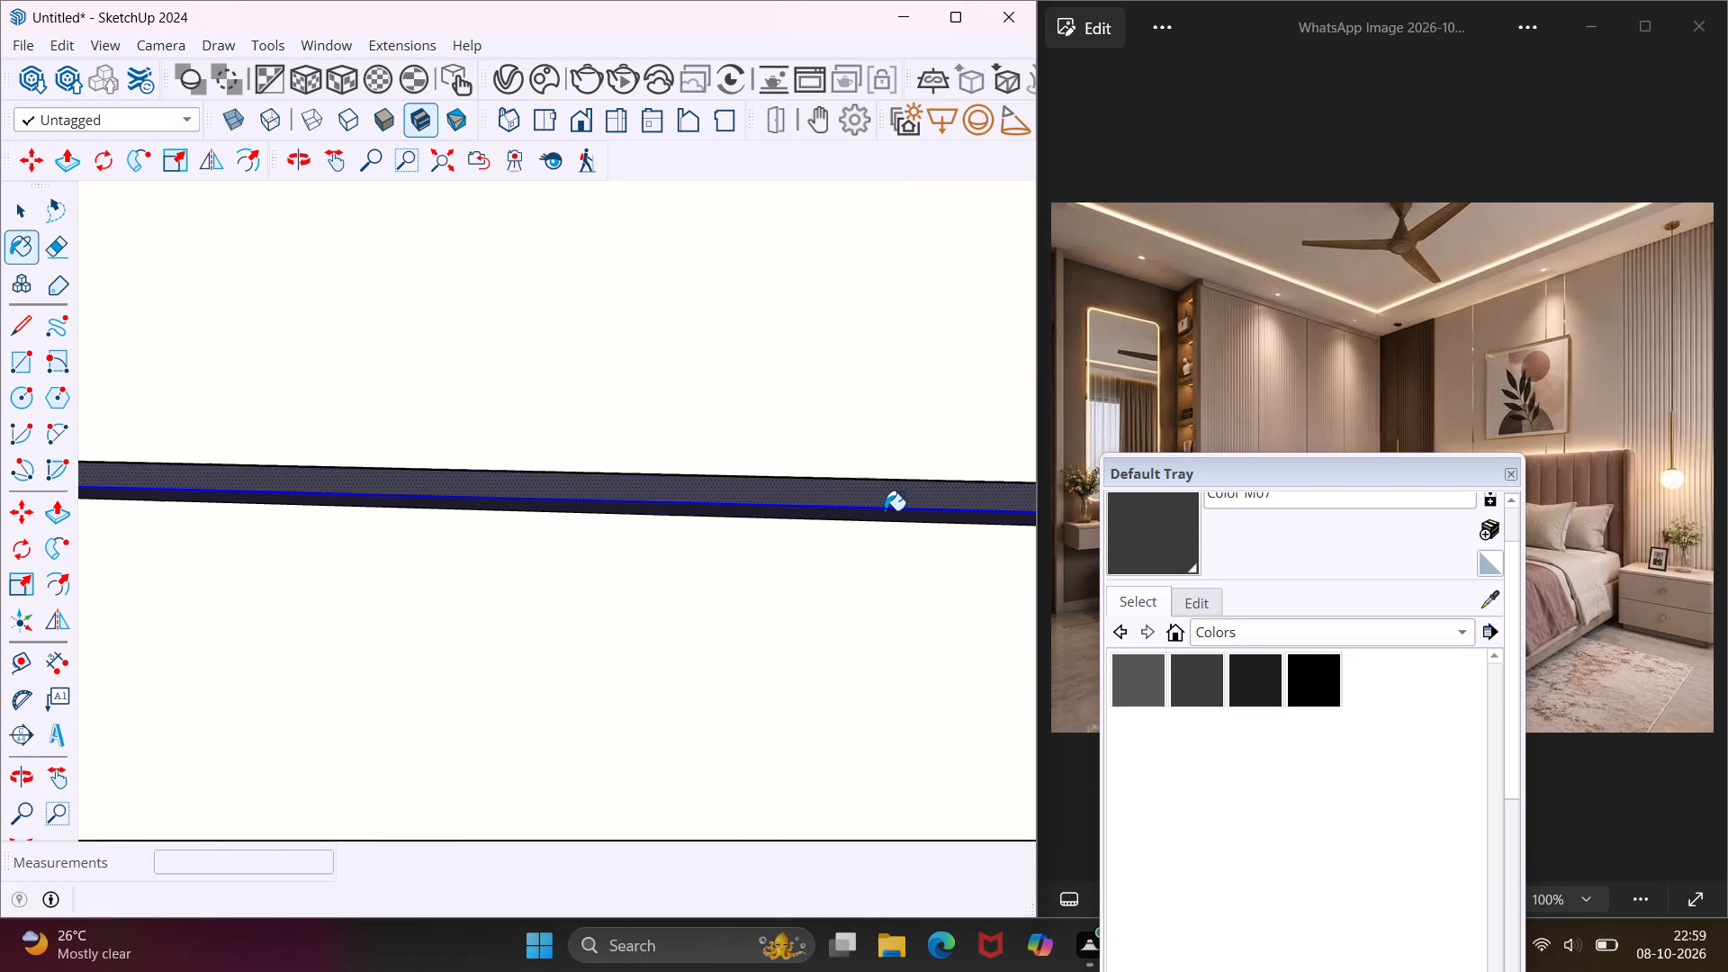
# Paint the back face, ledge and underside of the groove beneath the same nightstand's top with Color M07.
pyautogui.scroll(-11, 885, 510)
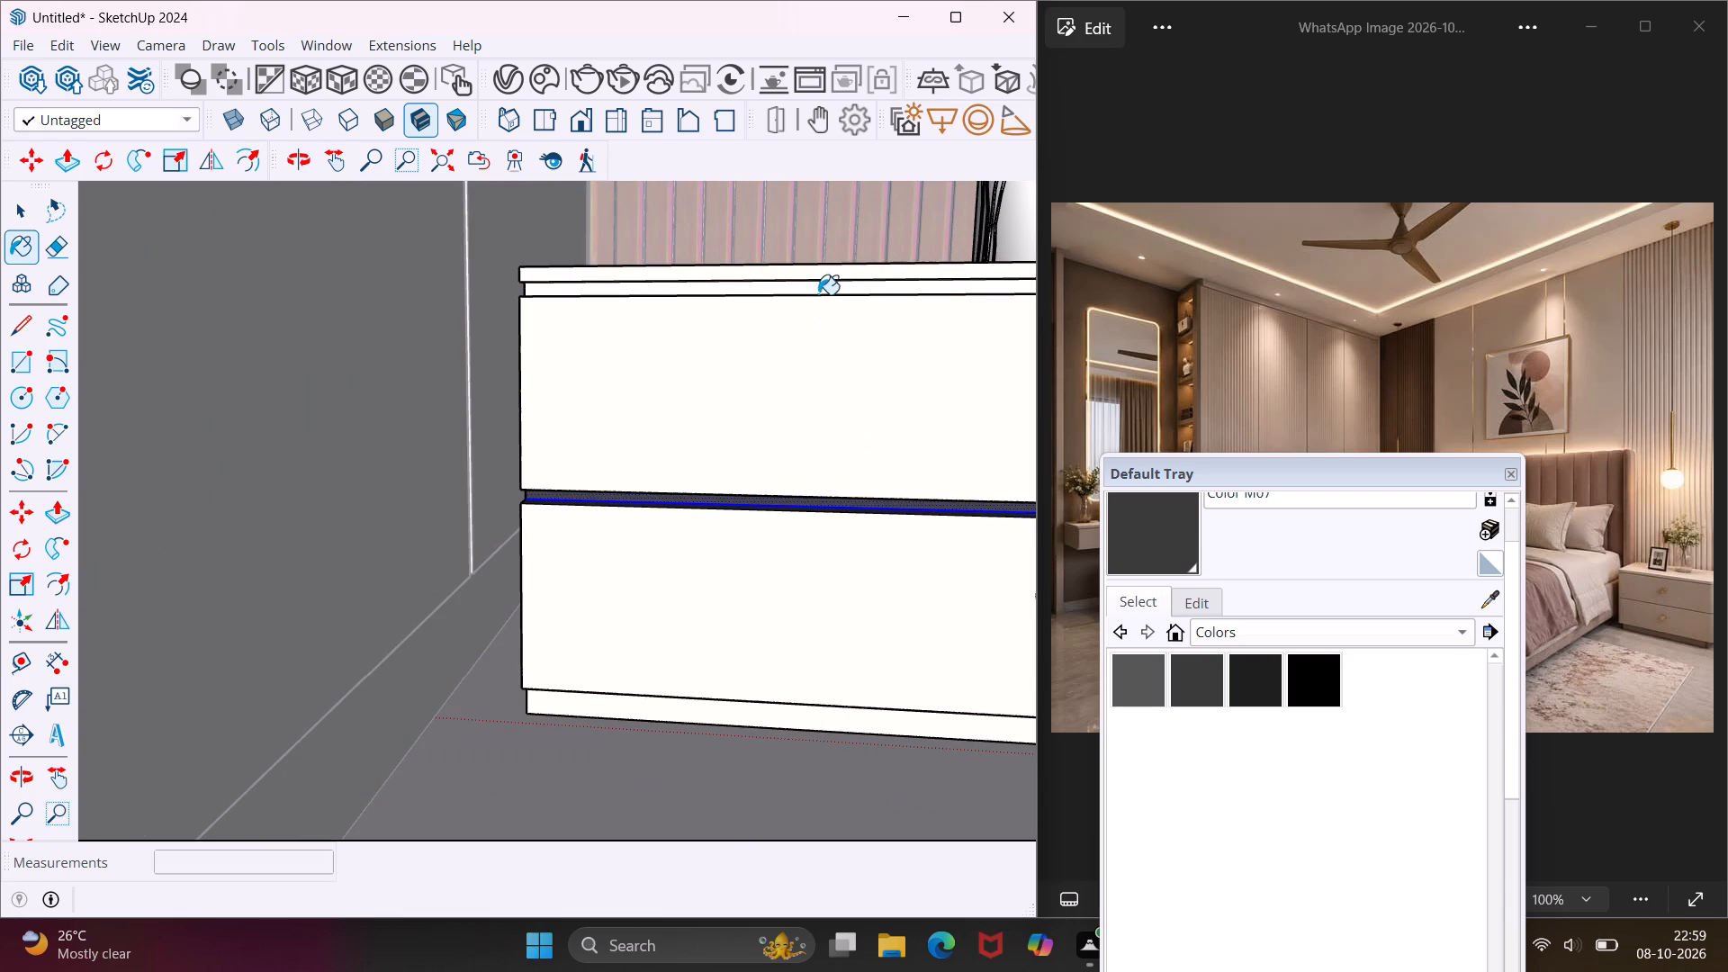
pyautogui.scroll(7, 818, 293)
pyautogui.click(808, 290)
pyautogui.moveTo(808, 288); pyautogui.dragTo(790, 289, button='middle')
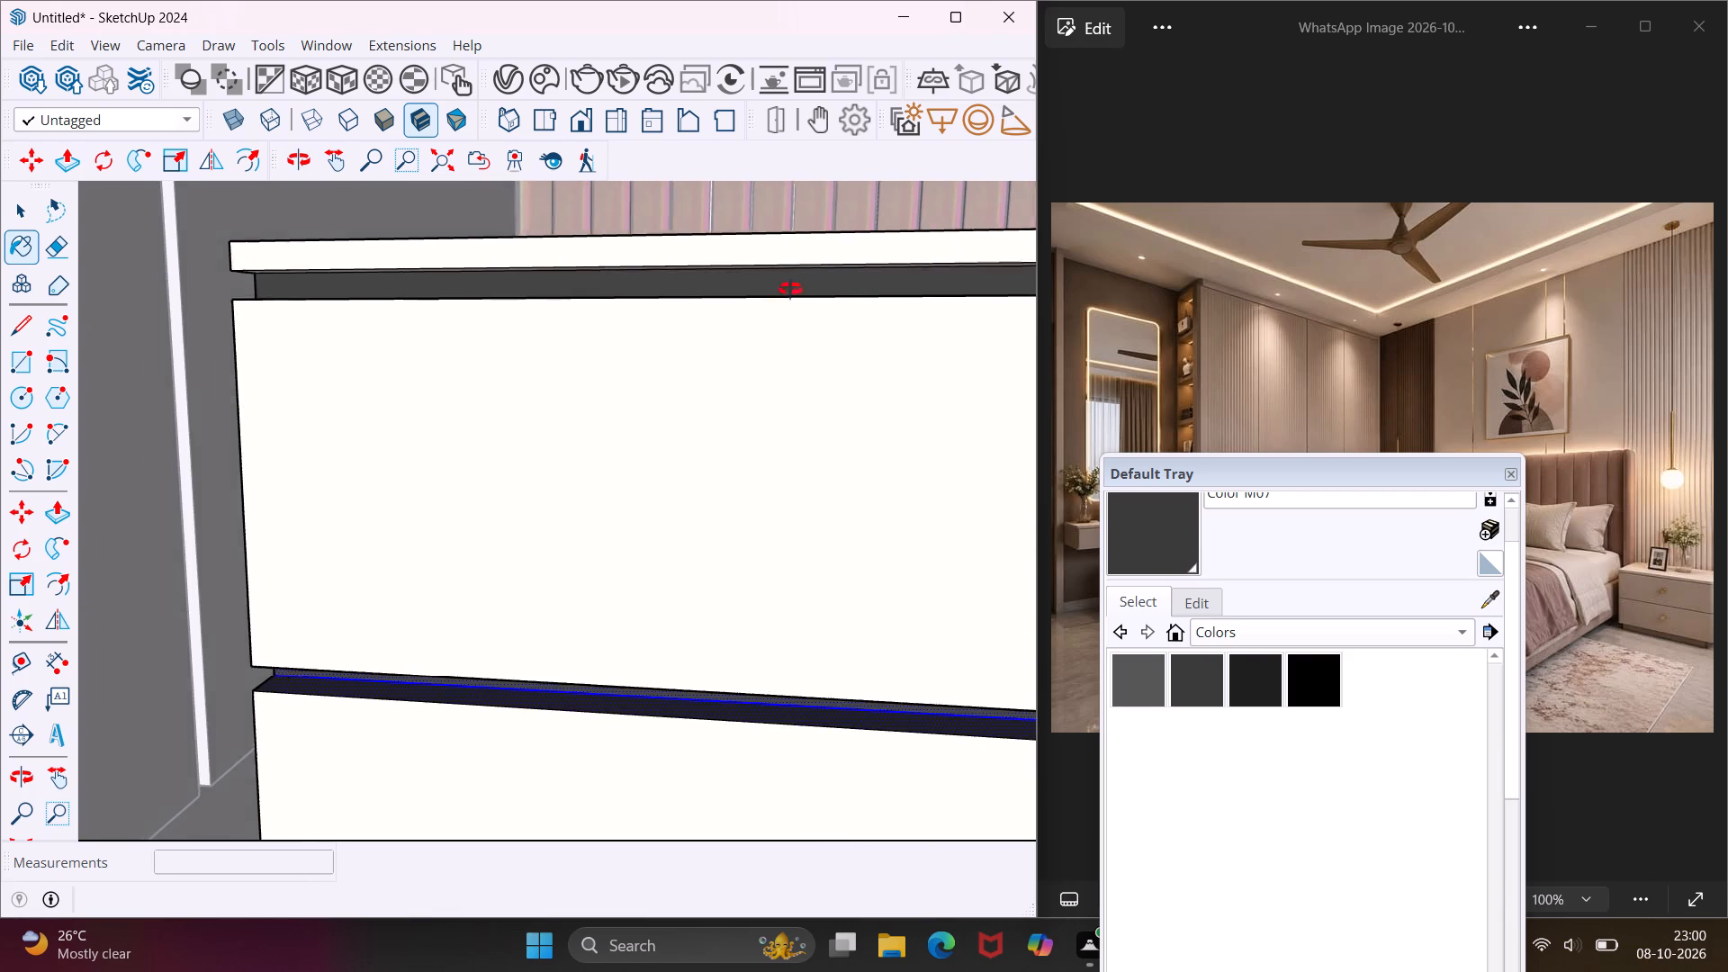
pyautogui.moveTo(790, 289); pyautogui.dragTo(660, 382, button='middle')
pyautogui.click(664, 390)
pyautogui.moveTo(664, 390); pyautogui.dragTo(671, 389, button='middle')
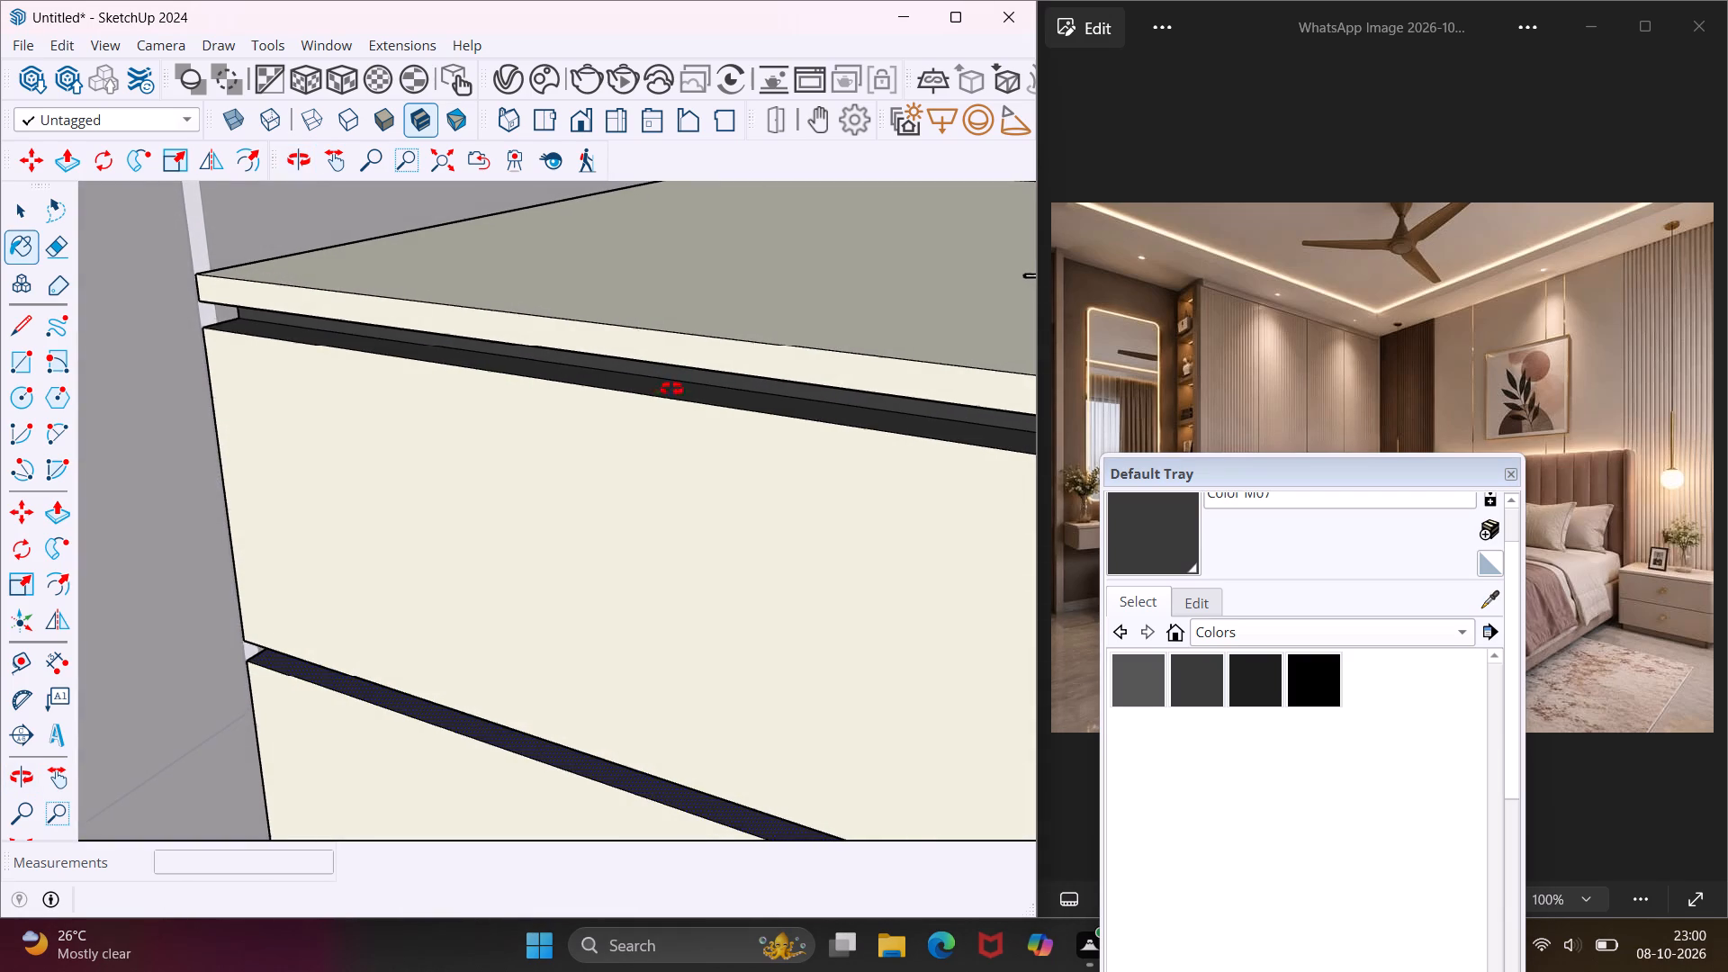
pyautogui.moveTo(671, 389); pyautogui.dragTo(765, 286, button='middle')
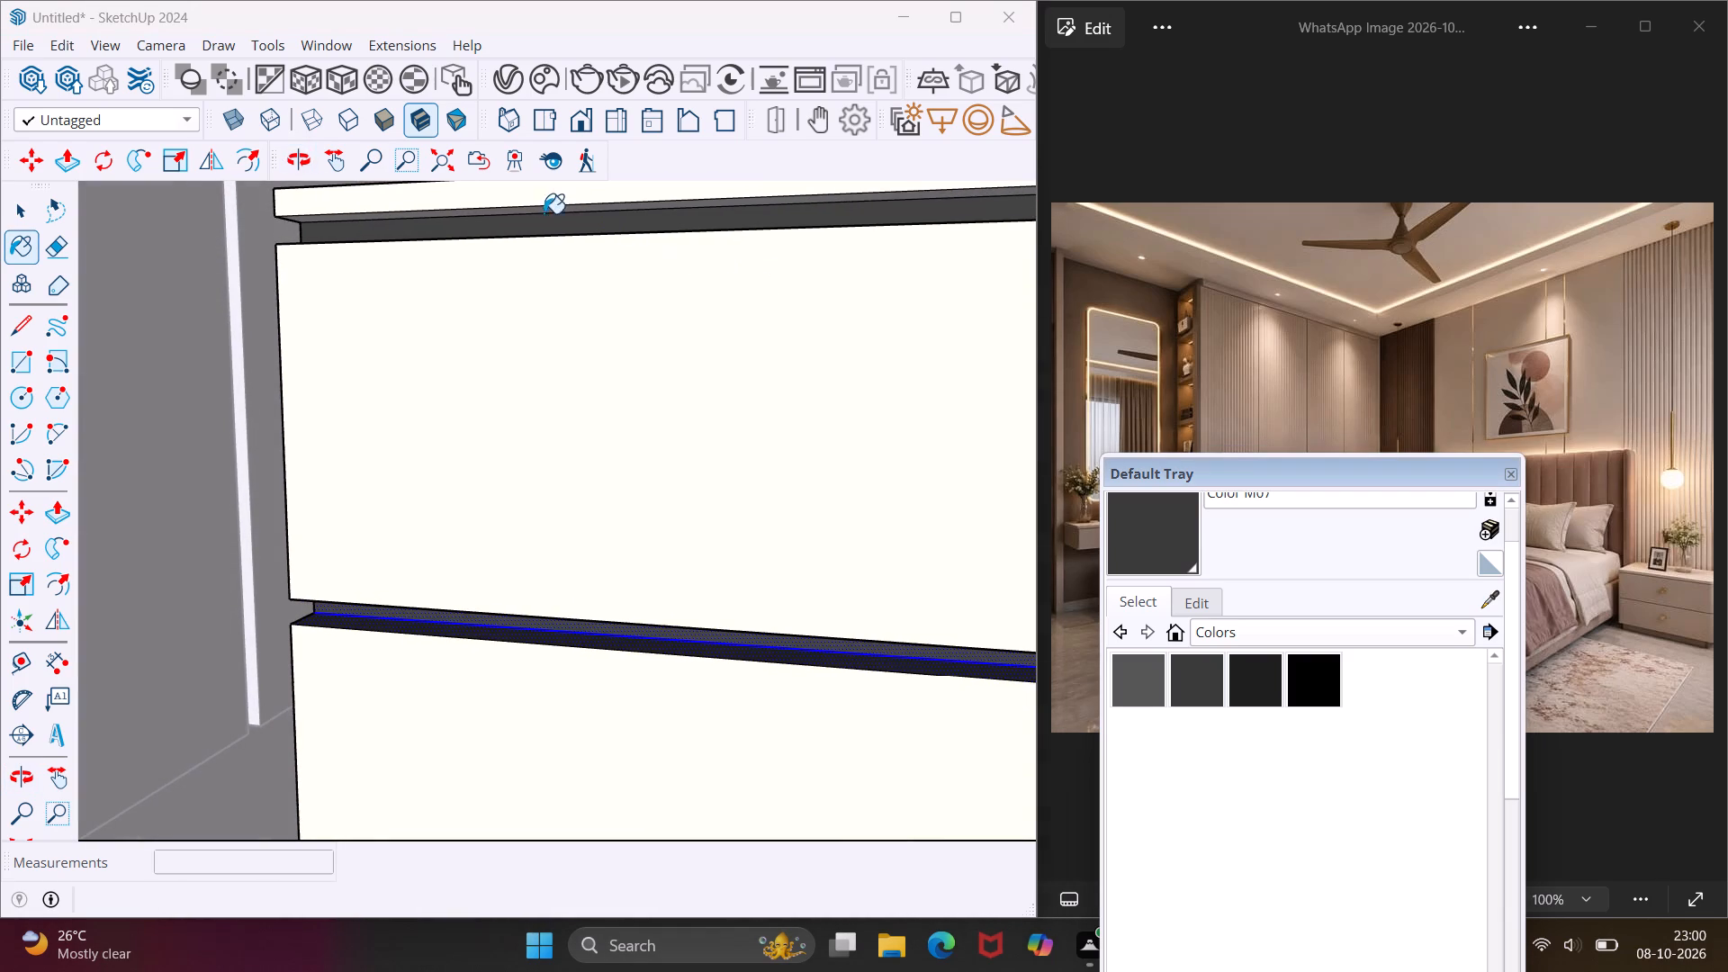
pyautogui.scroll(7, 534, 205)
pyautogui.moveTo(536, 208); pyautogui.dragTo(584, 177, button='middle')
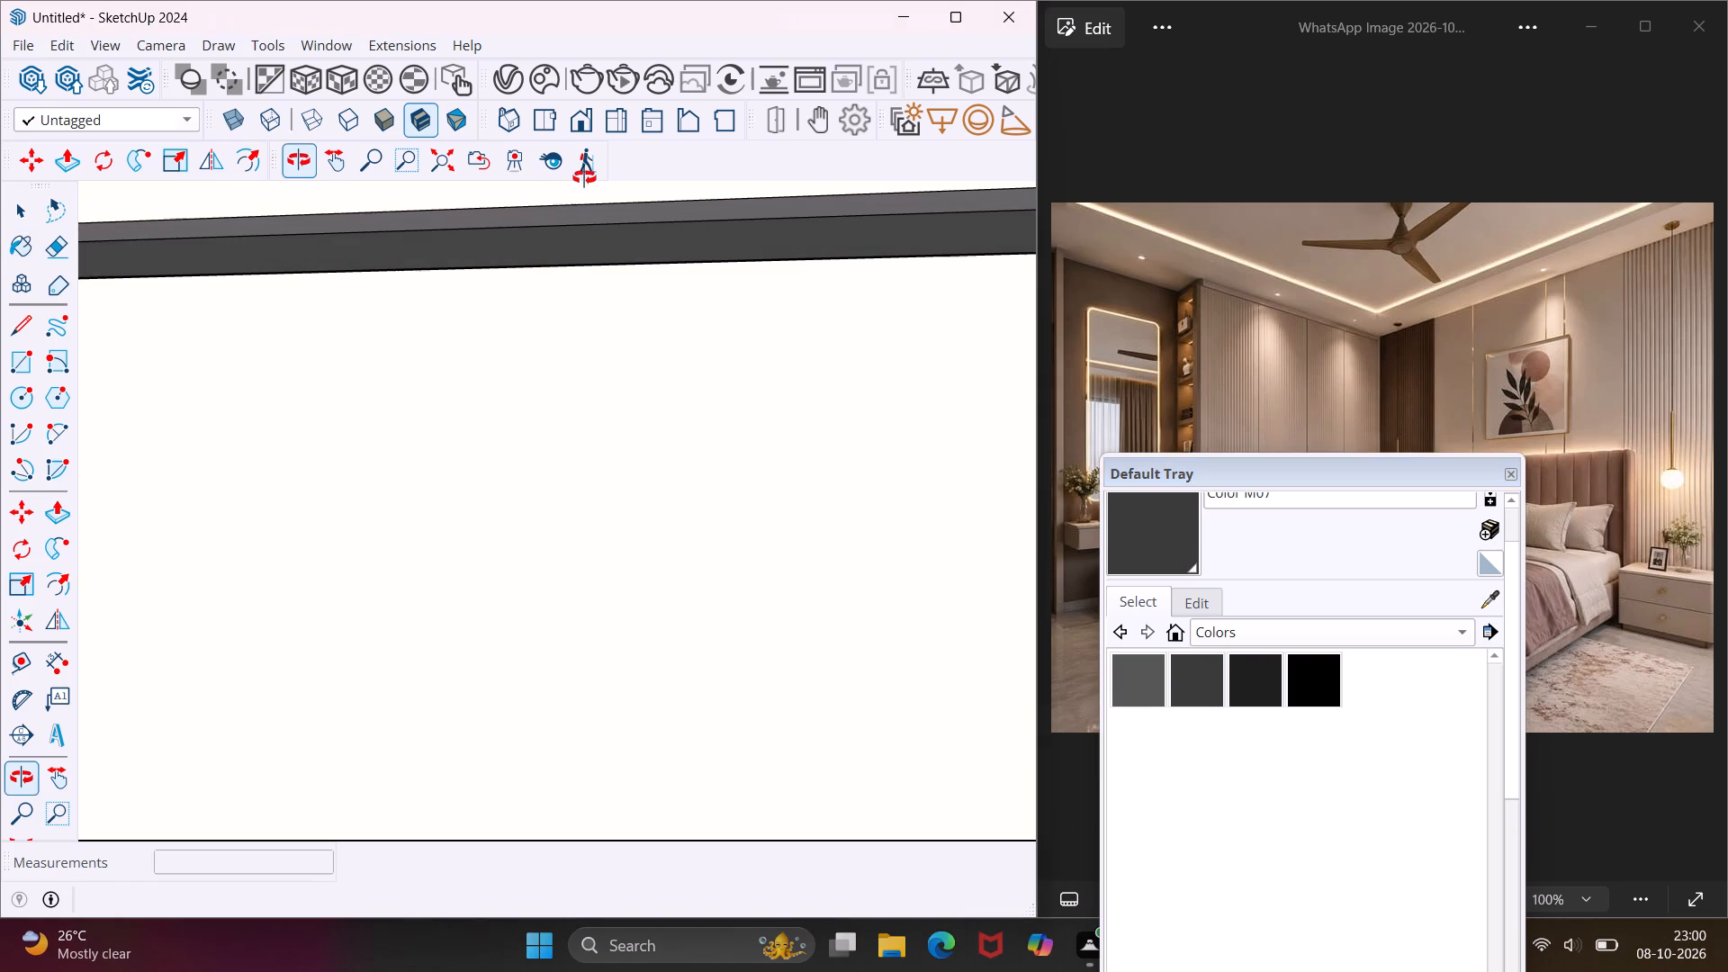
pyautogui.moveTo(584, 177); pyautogui.dragTo(589, 175, button='middle')
pyautogui.click(598, 214)
# Paint the underside of the groove between the same nightstand's two drawers with Color M07 and repaint its ledge.
pyautogui.scroll(-9, 595, 219)
pyautogui.moveTo(443, 574); pyautogui.dragTo(477, 444, button='middle')
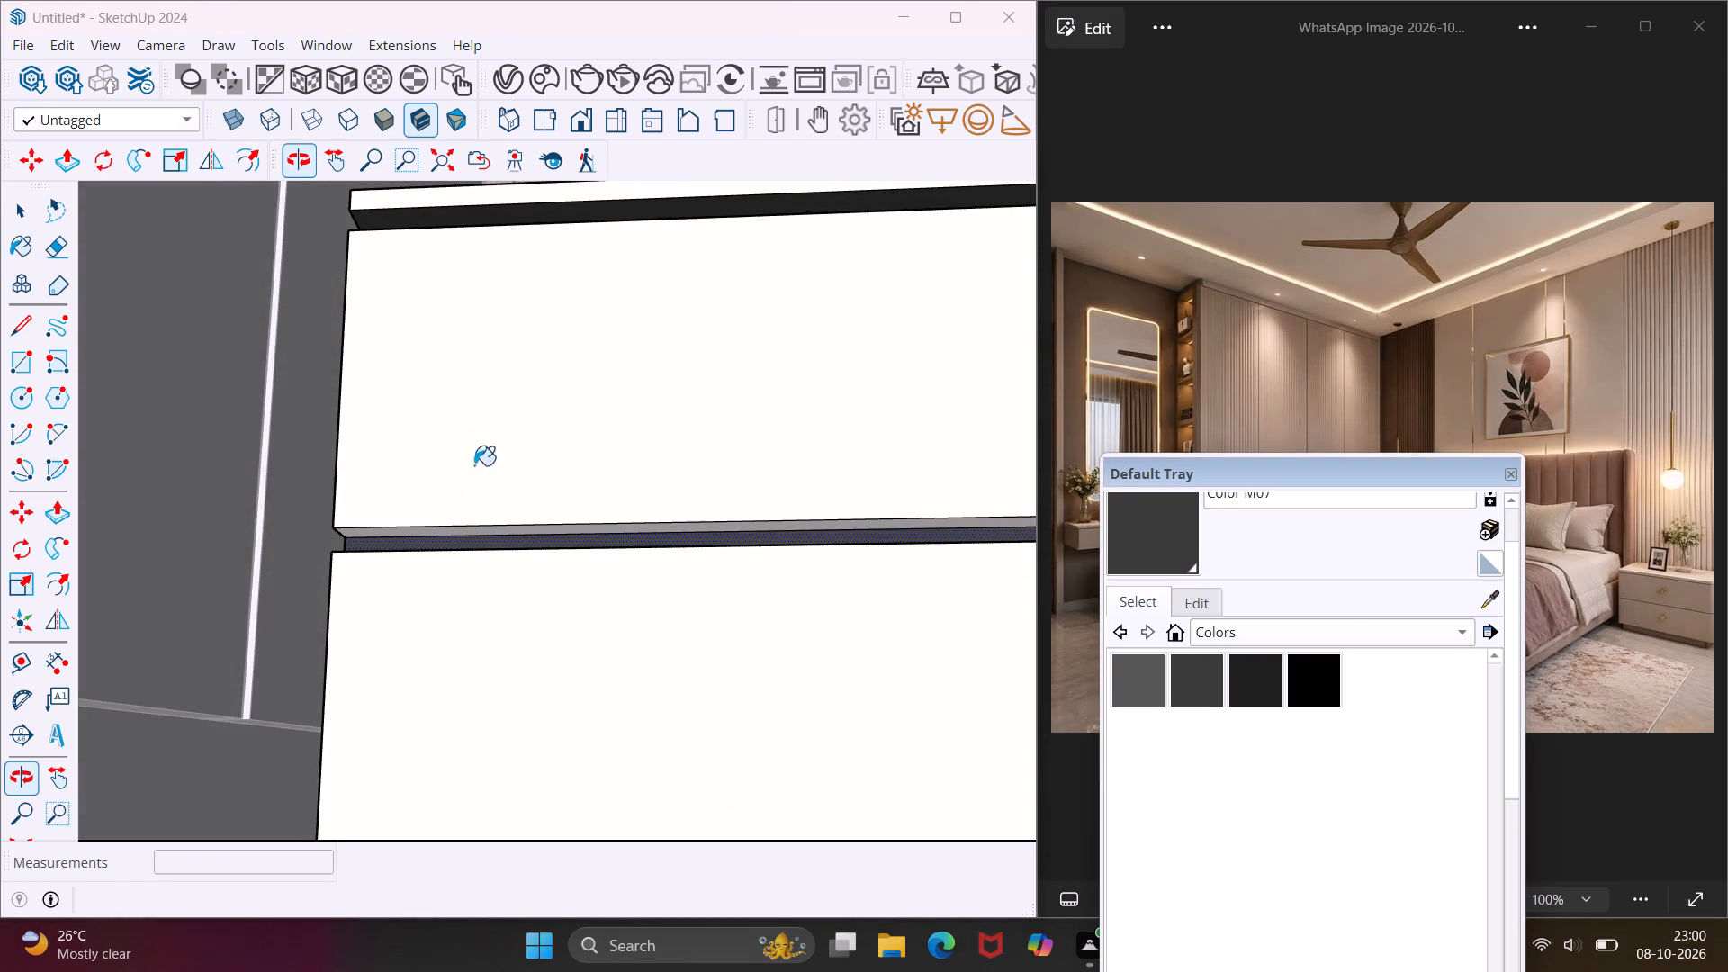
pyautogui.scroll(11, 452, 533)
pyautogui.click(450, 533)
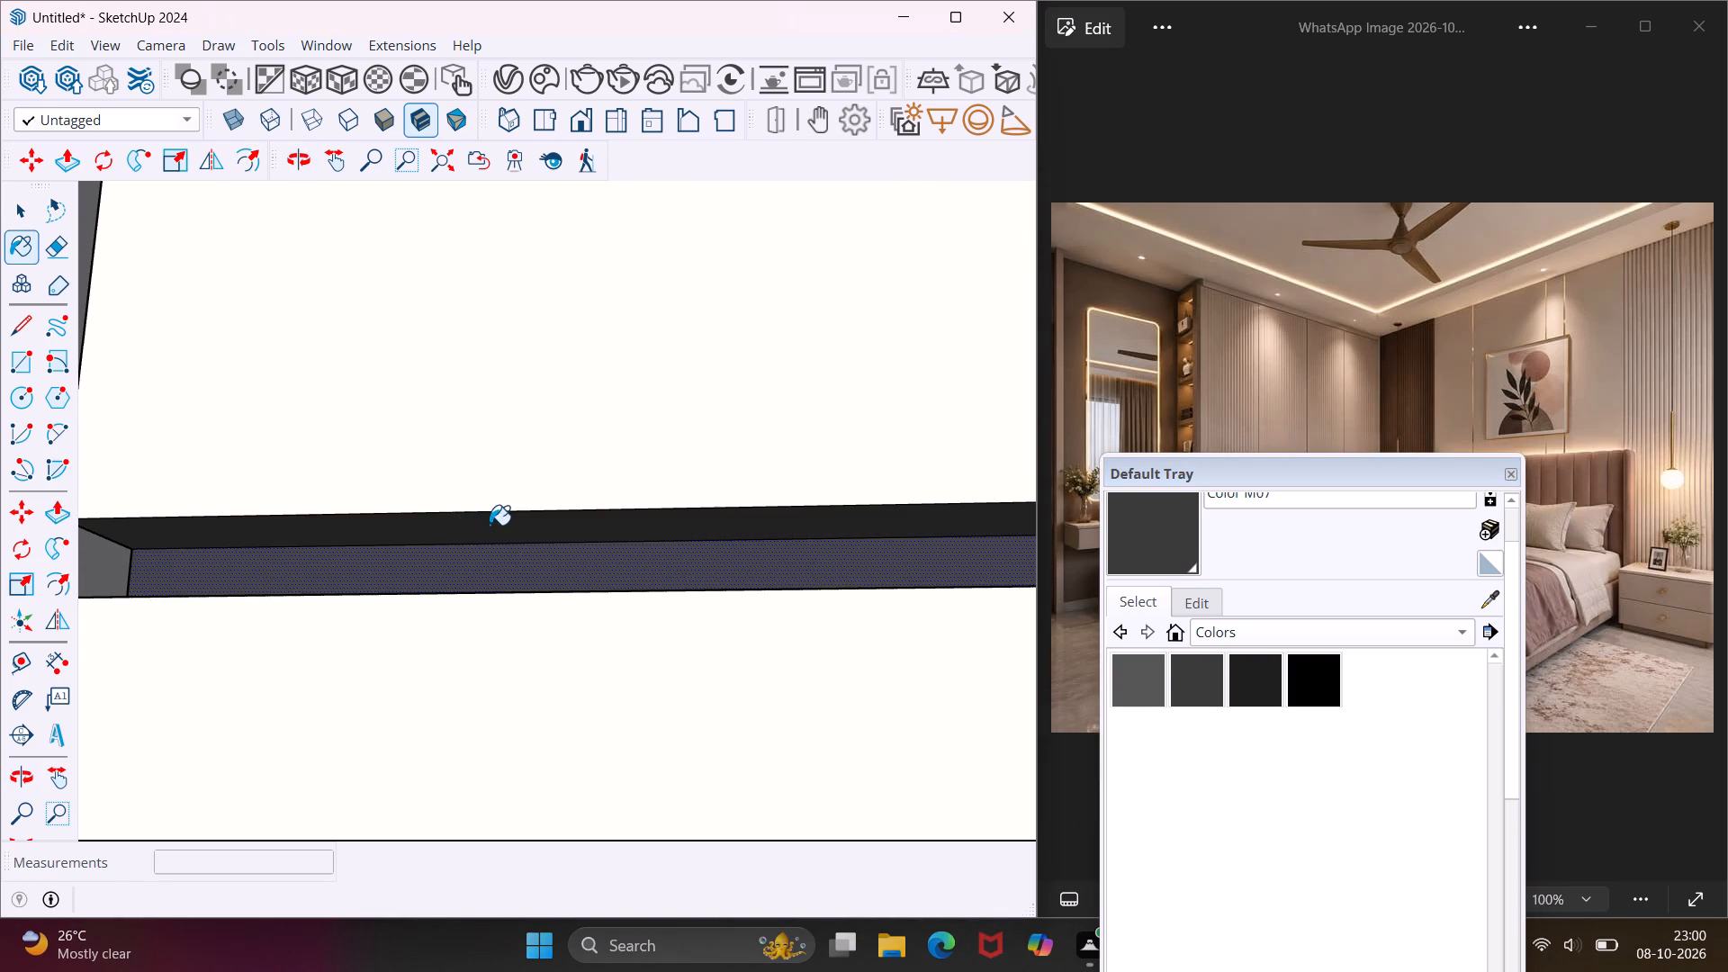
pyautogui.moveTo(493, 524); pyautogui.dragTo(439, 737, button='middle')
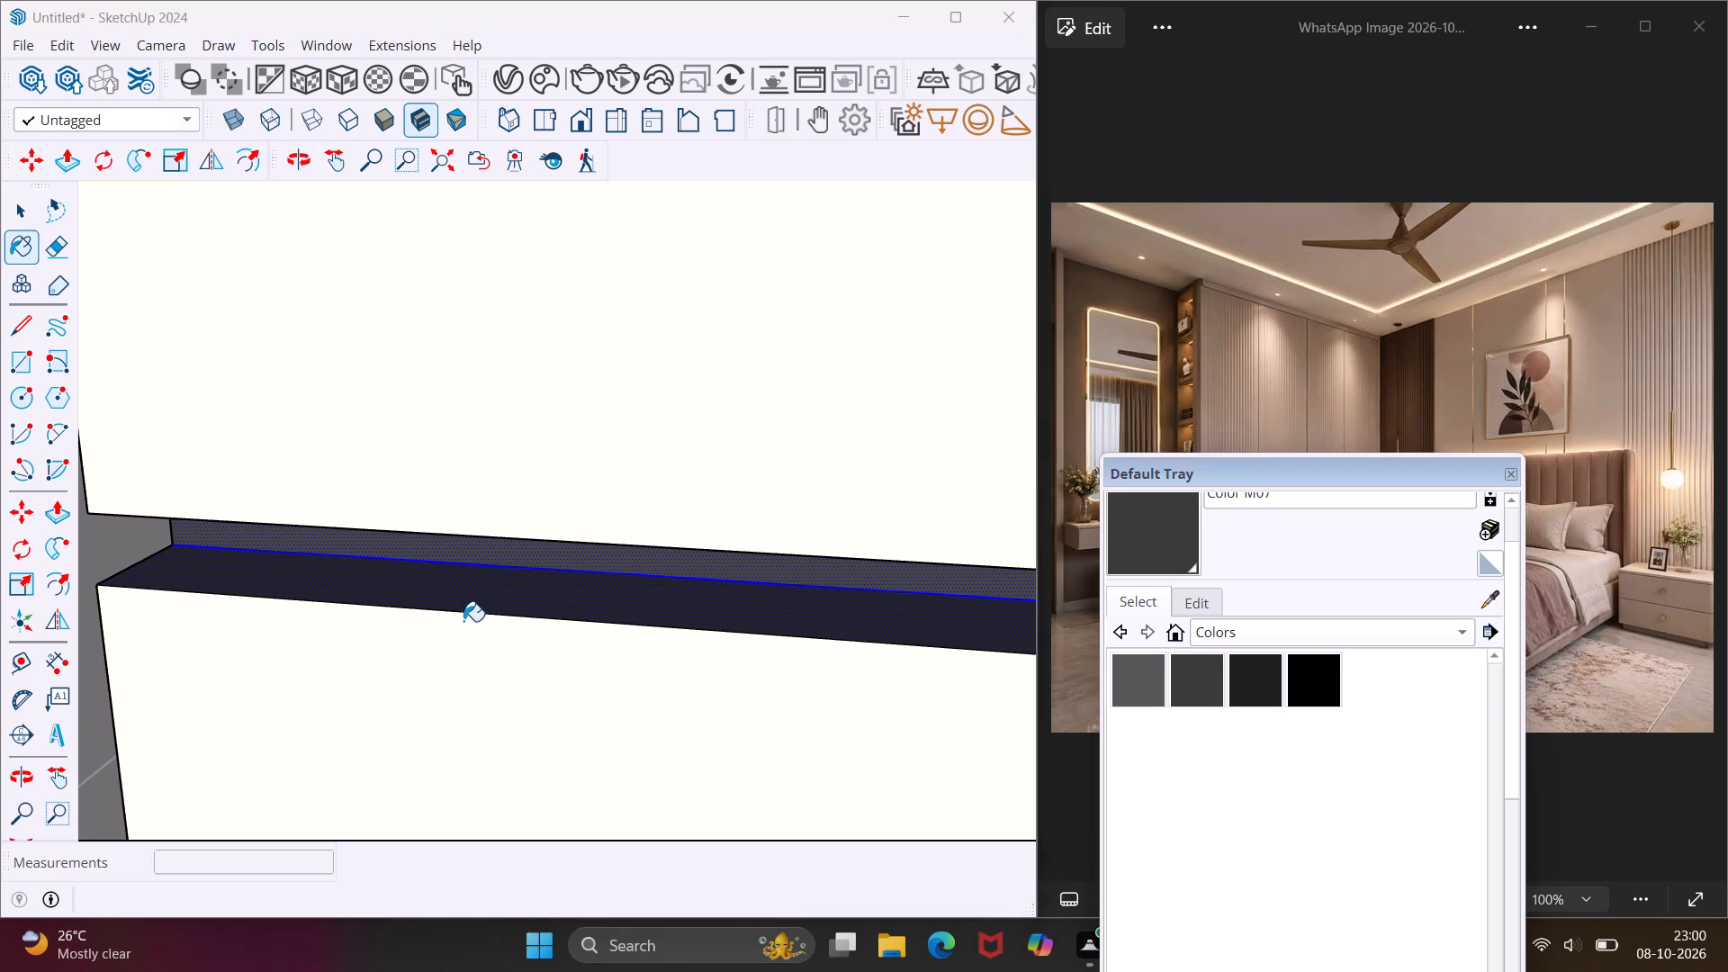
pyautogui.click(465, 601)
# Paint the back face, ledge and underside of the groove beneath the top of the nightstand across the bed with Color M07.
pyautogui.scroll(-5, 437, 570)
pyautogui.scroll(-5, 282, 582)
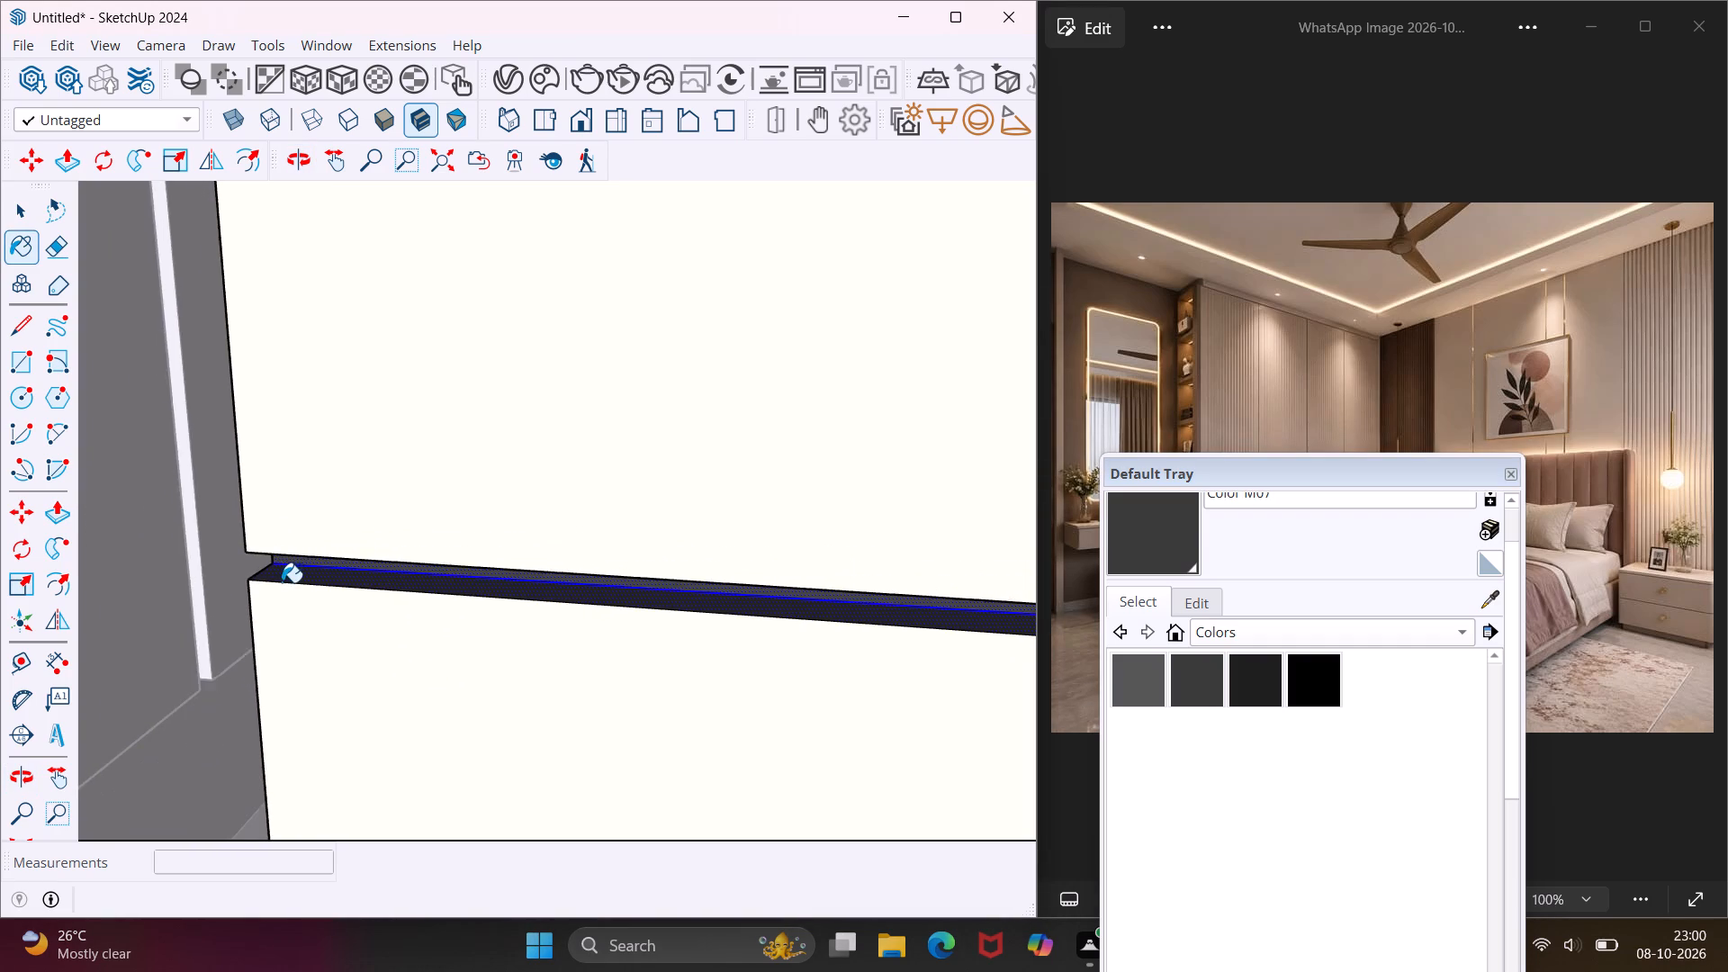
pyautogui.scroll(-15, 270, 579)
pyautogui.scroll(-10, 254, 575)
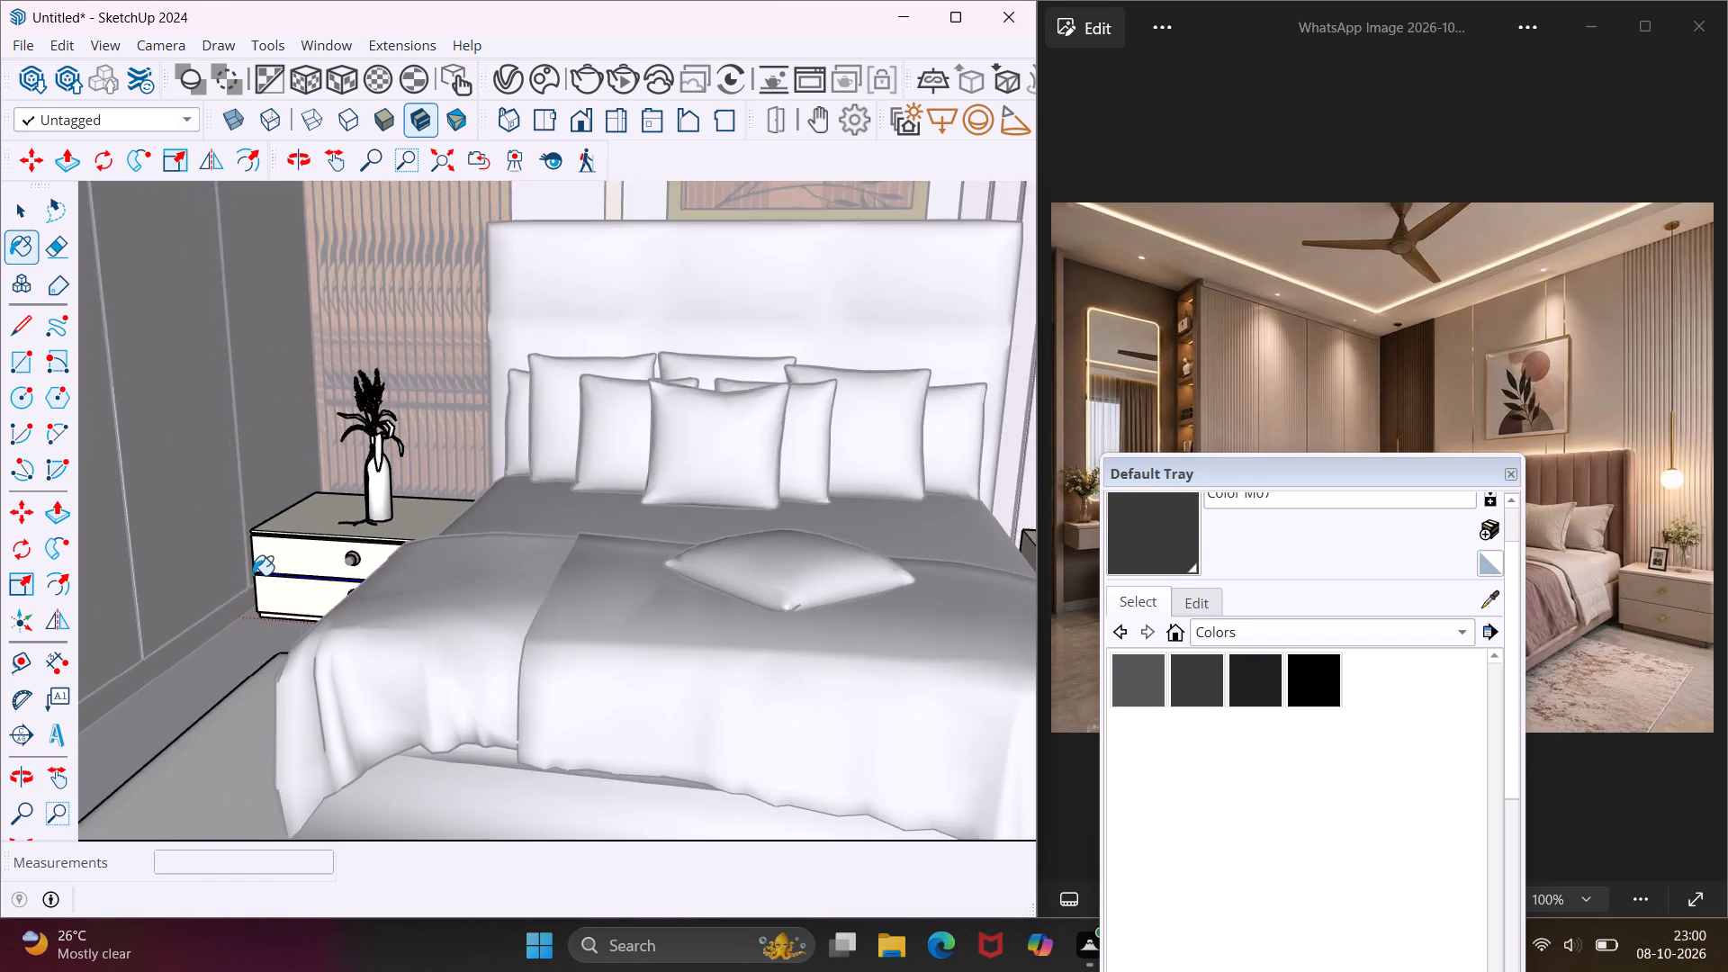
pyautogui.scroll(-5, 252, 577)
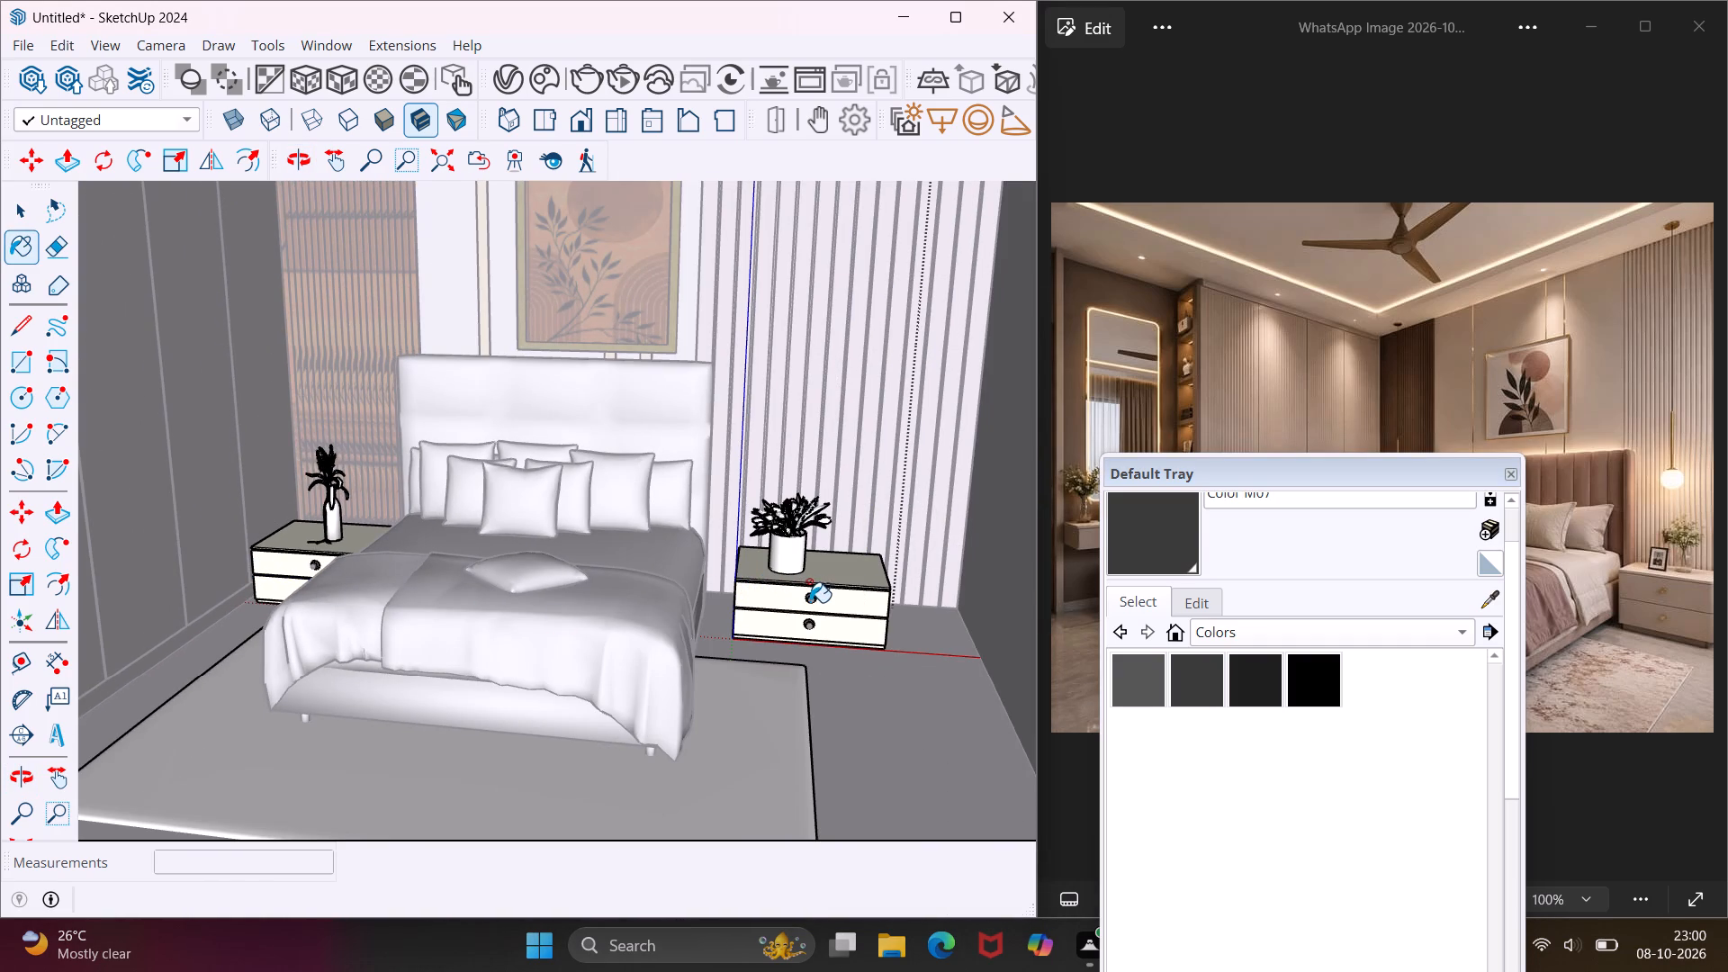
pyautogui.scroll(18, 810, 600)
pyautogui.scroll(4, 807, 600)
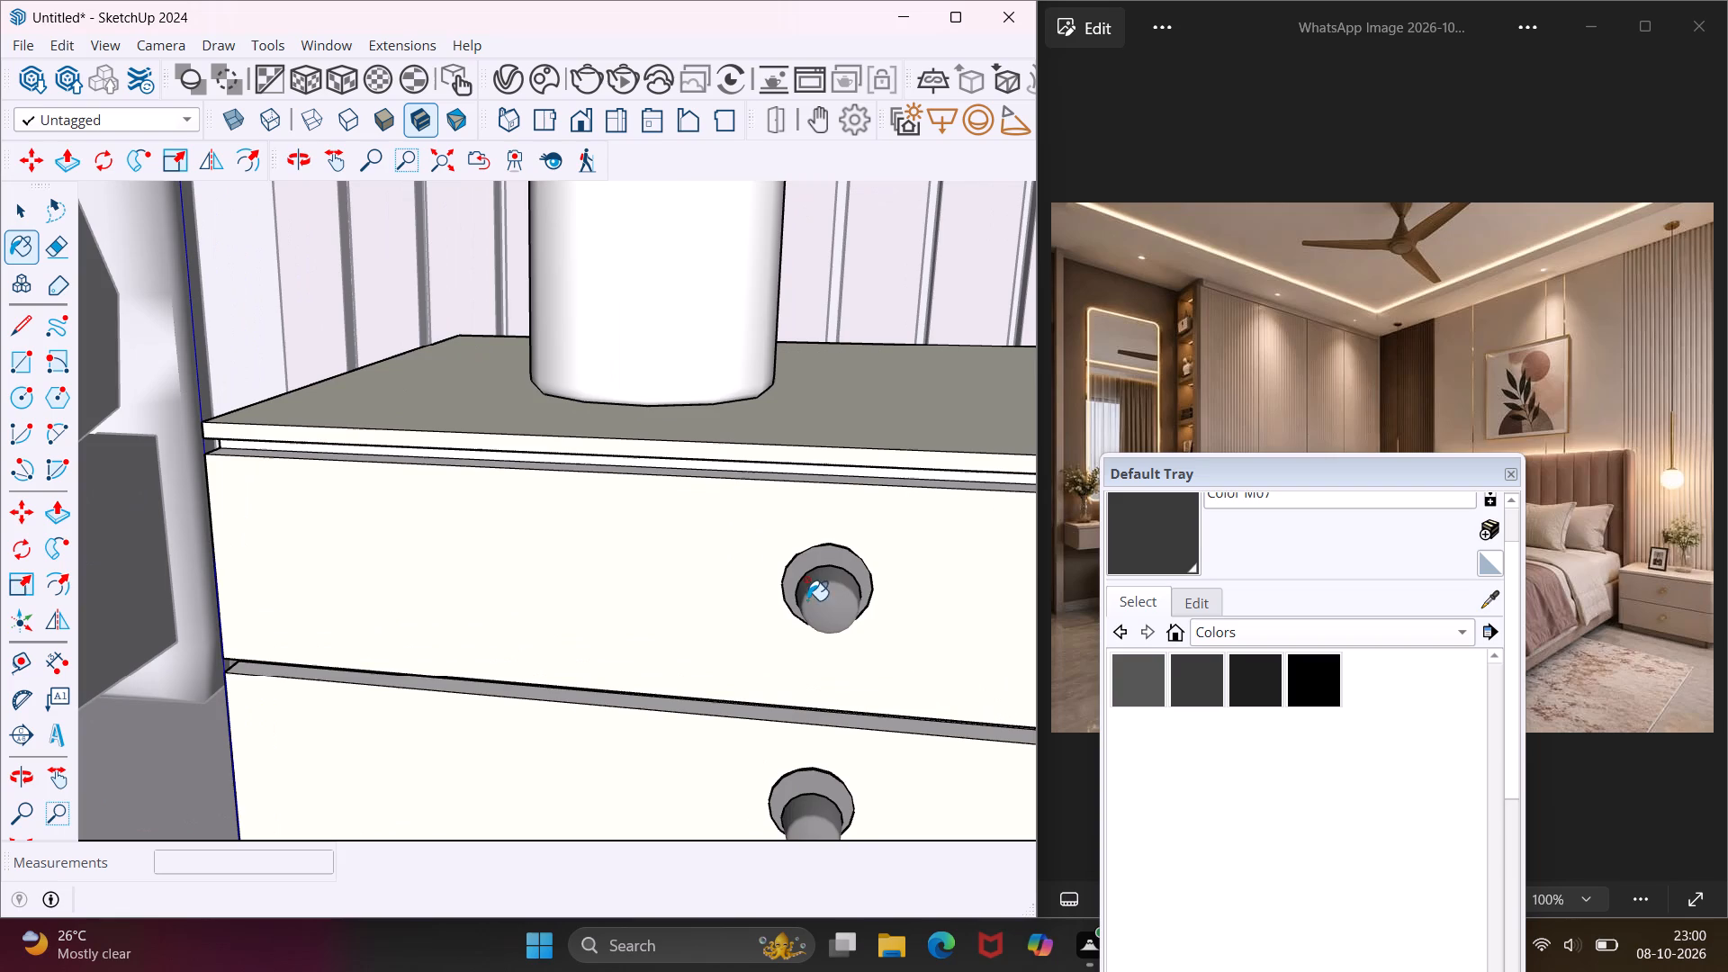
pyautogui.moveTo(782, 488); pyautogui.dragTo(801, 443, button='middle')
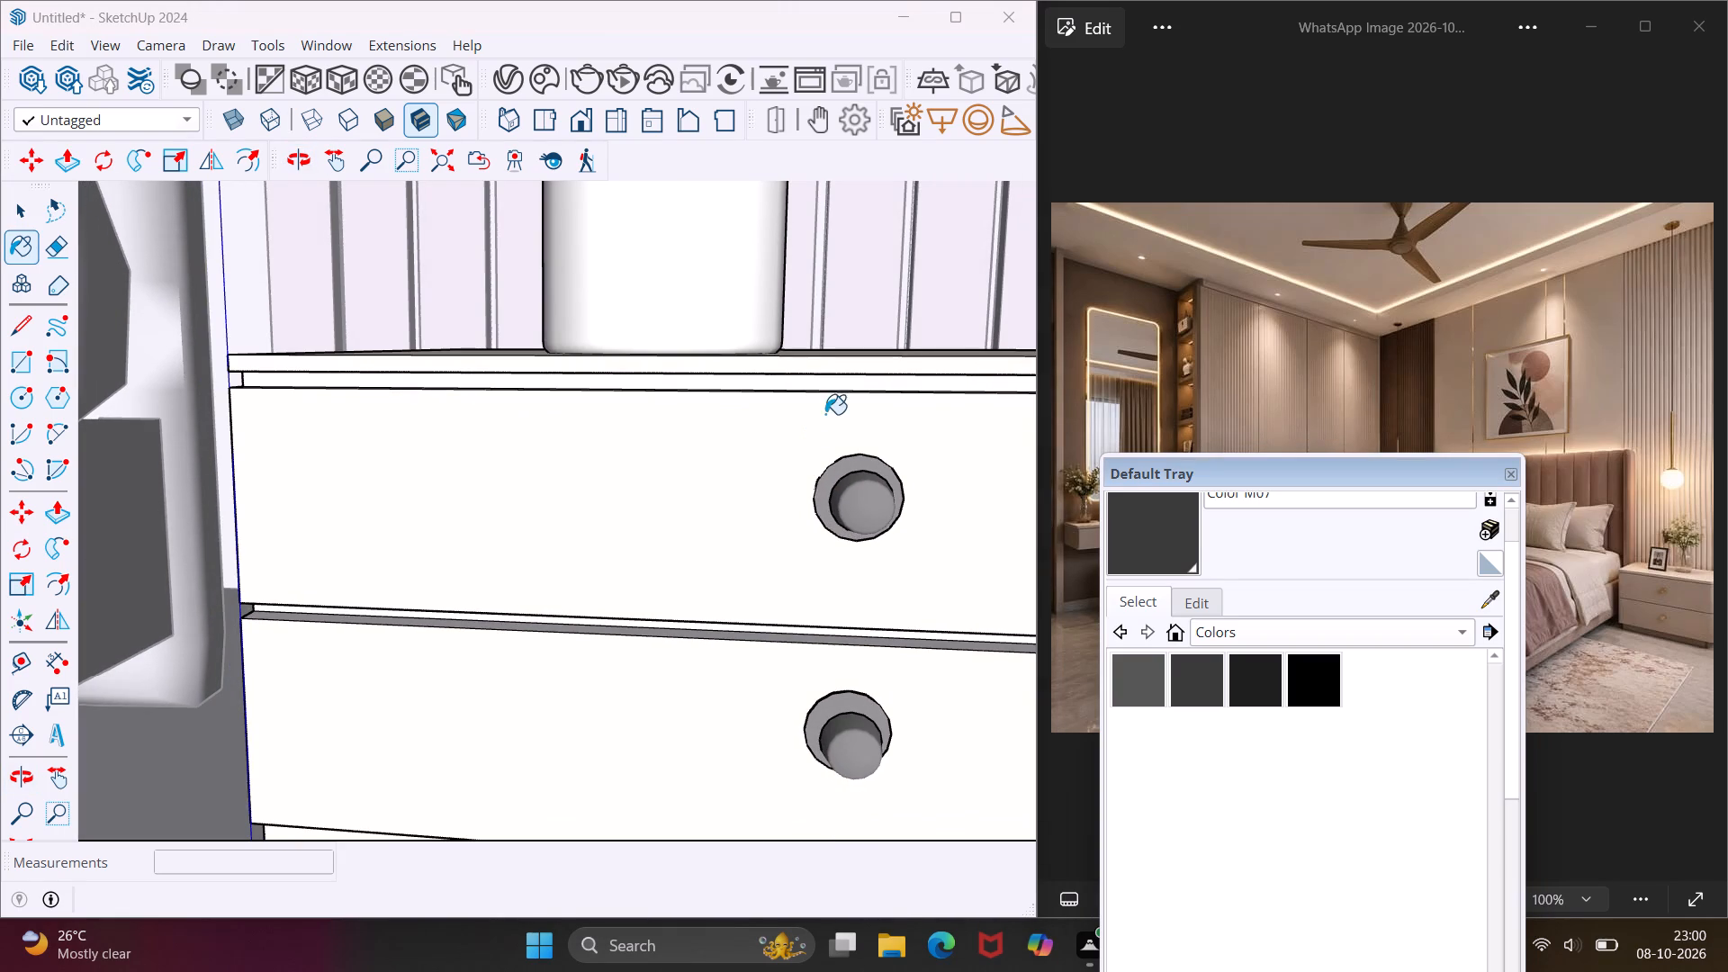
pyautogui.scroll(12, 835, 392)
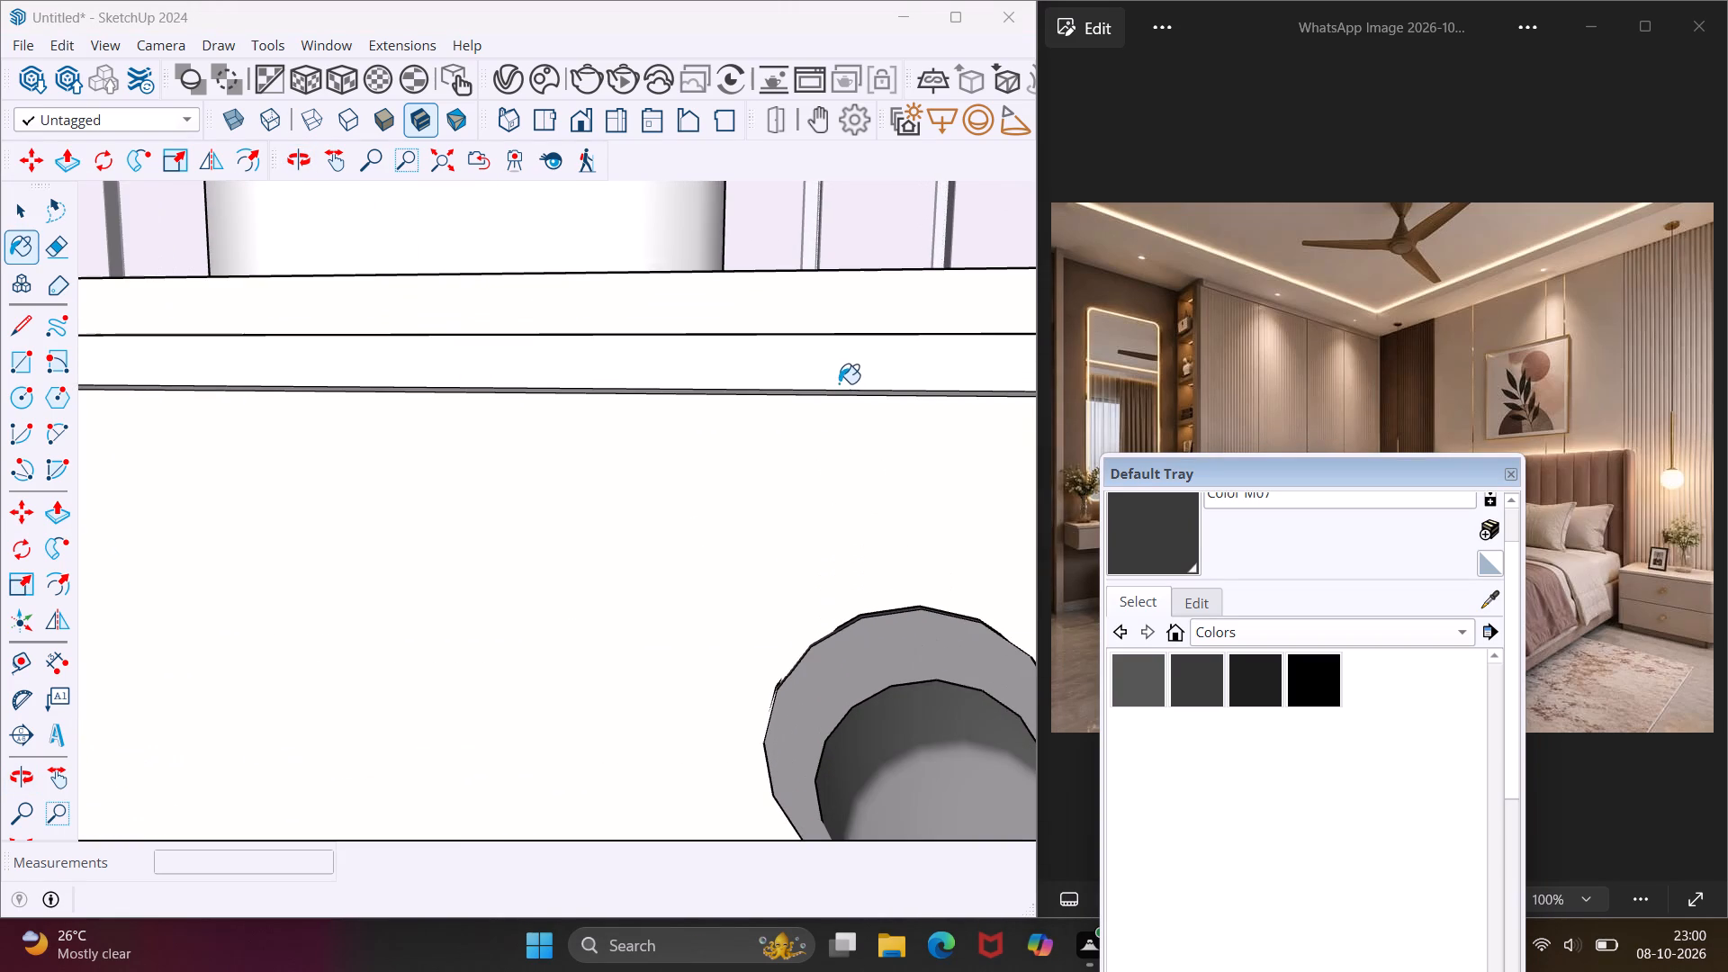
pyautogui.click(839, 381)
pyautogui.scroll(1, 864, 364)
pyautogui.moveTo(864, 364); pyautogui.dragTo(813, 437, button='middle')
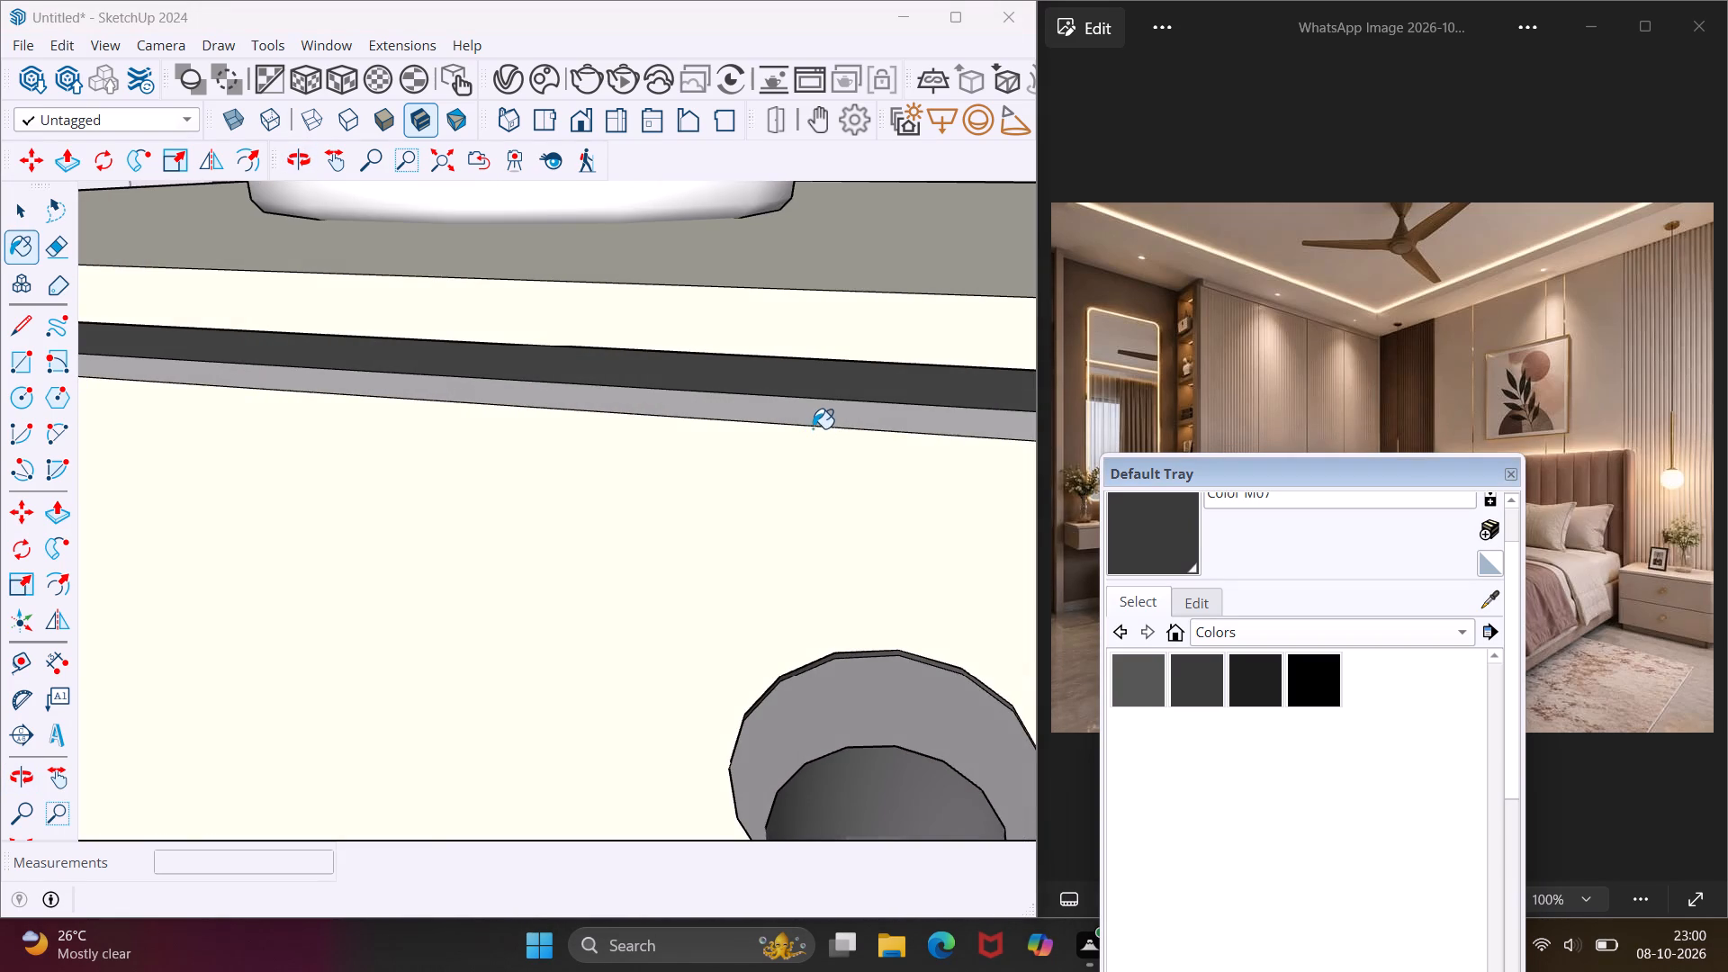
pyautogui.click(813, 420)
pyautogui.moveTo(816, 415); pyautogui.dragTo(868, 310, button='middle')
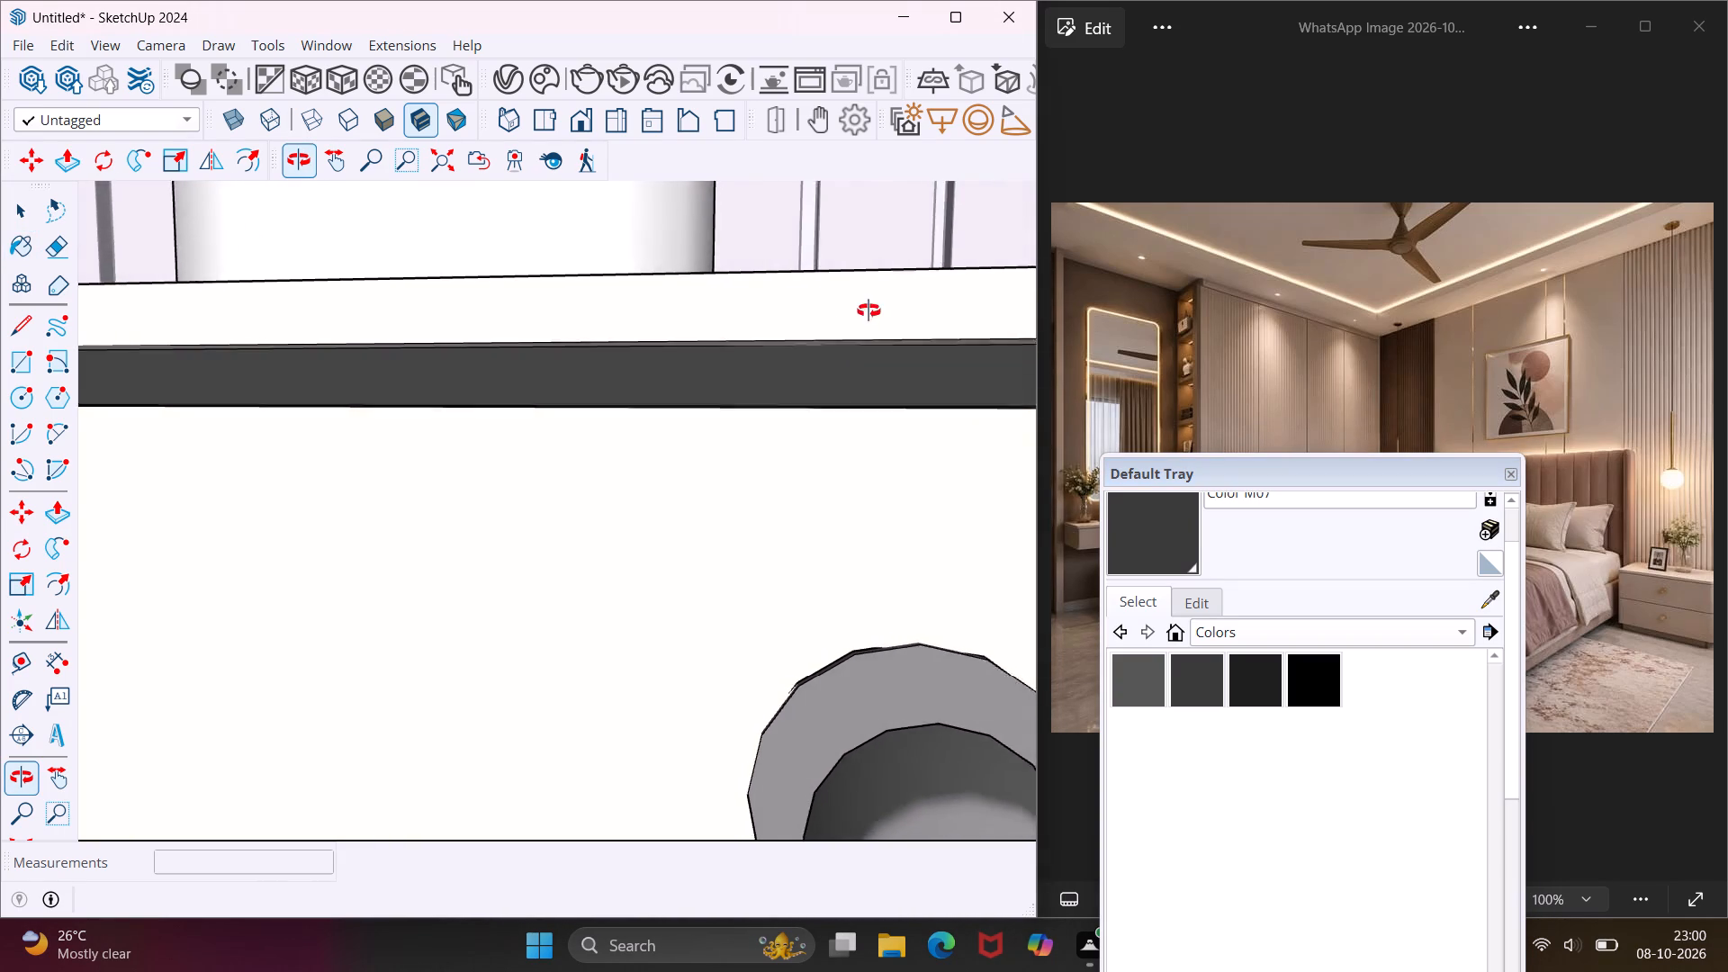
pyautogui.moveTo(868, 310); pyautogui.dragTo(880, 263, button='middle')
pyautogui.click(844, 344)
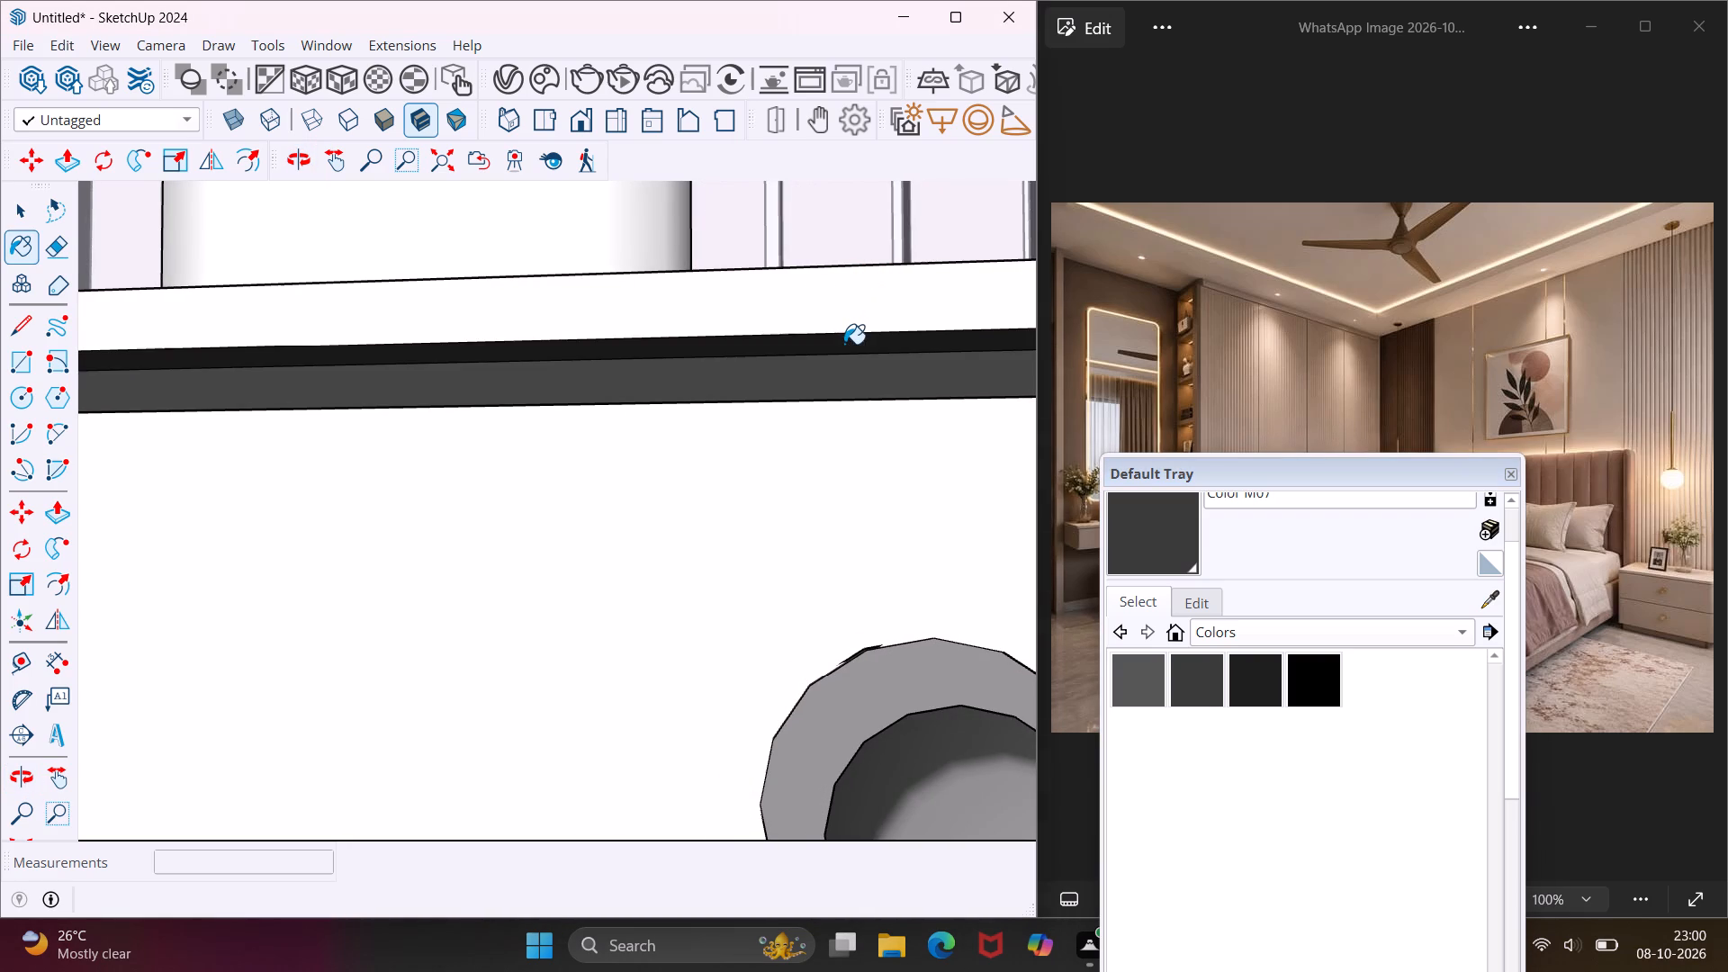
# Paint the ledge, back face and underside of the groove between this nightstand's two drawers with Color M07 and finish editing the nightstand.
pyautogui.moveTo(789, 386); pyautogui.dragTo(793, 494, button='middle')
pyautogui.scroll(-3, 760, 409)
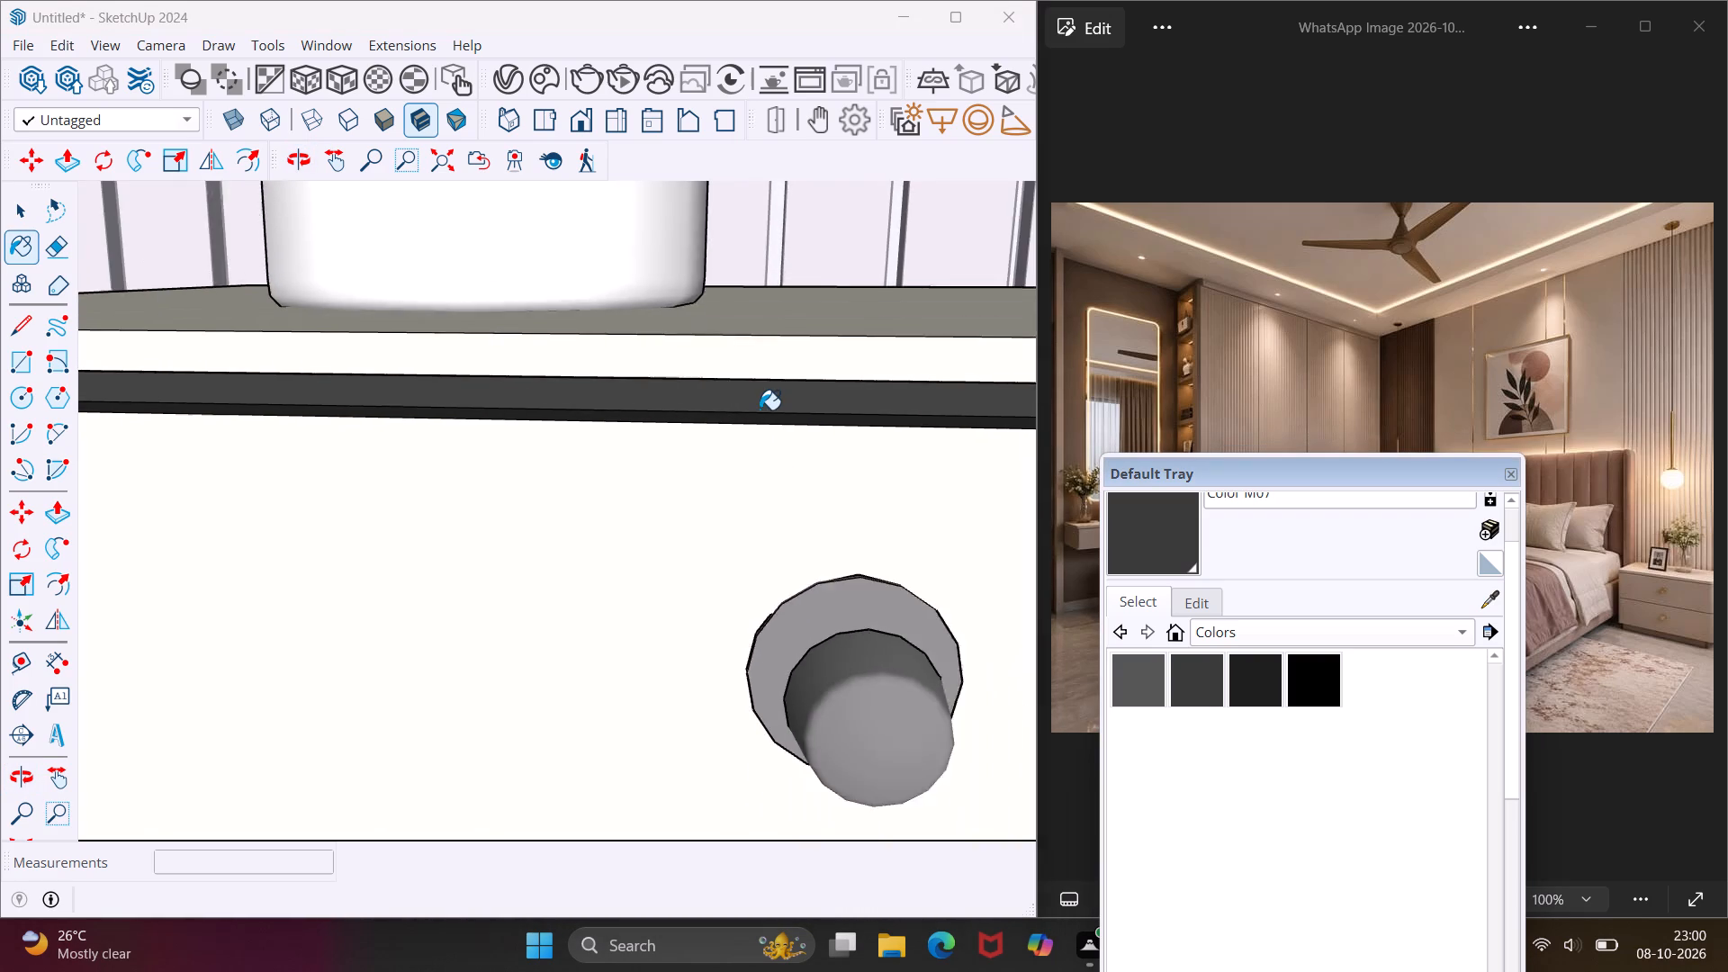
pyautogui.scroll(-8, 760, 409)
pyautogui.scroll(12, 569, 708)
pyautogui.click(556, 706)
pyautogui.scroll(1, 557, 706)
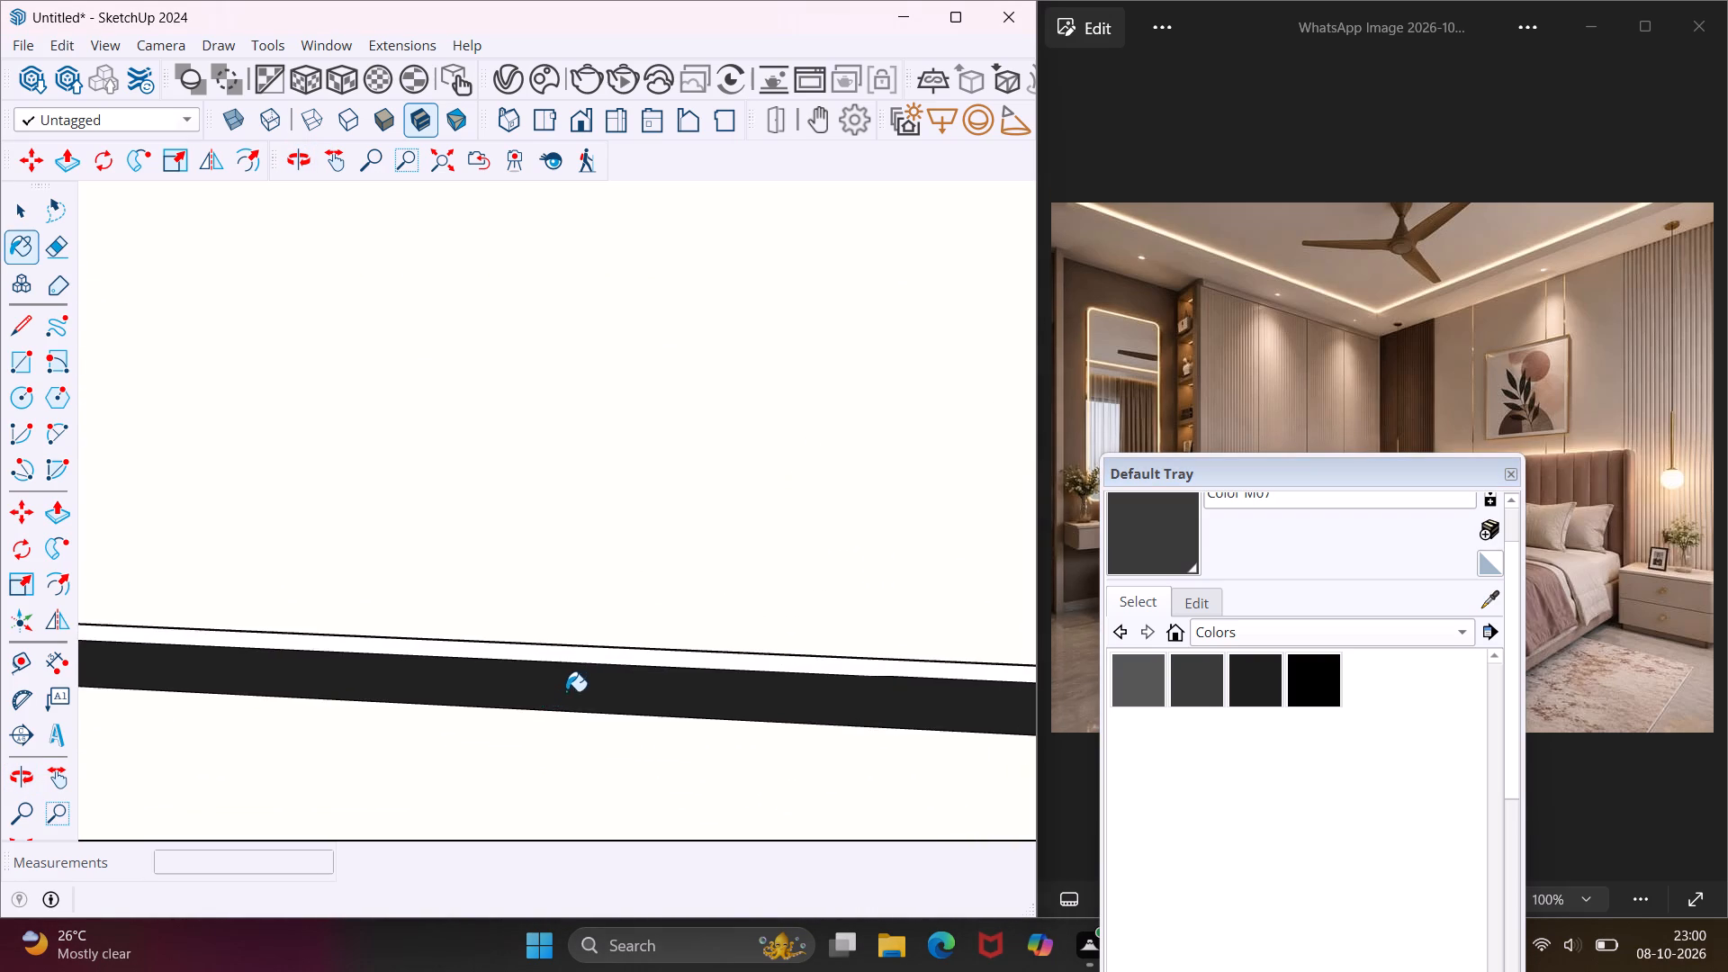
pyautogui.moveTo(571, 685); pyautogui.dragTo(682, 472, button='middle')
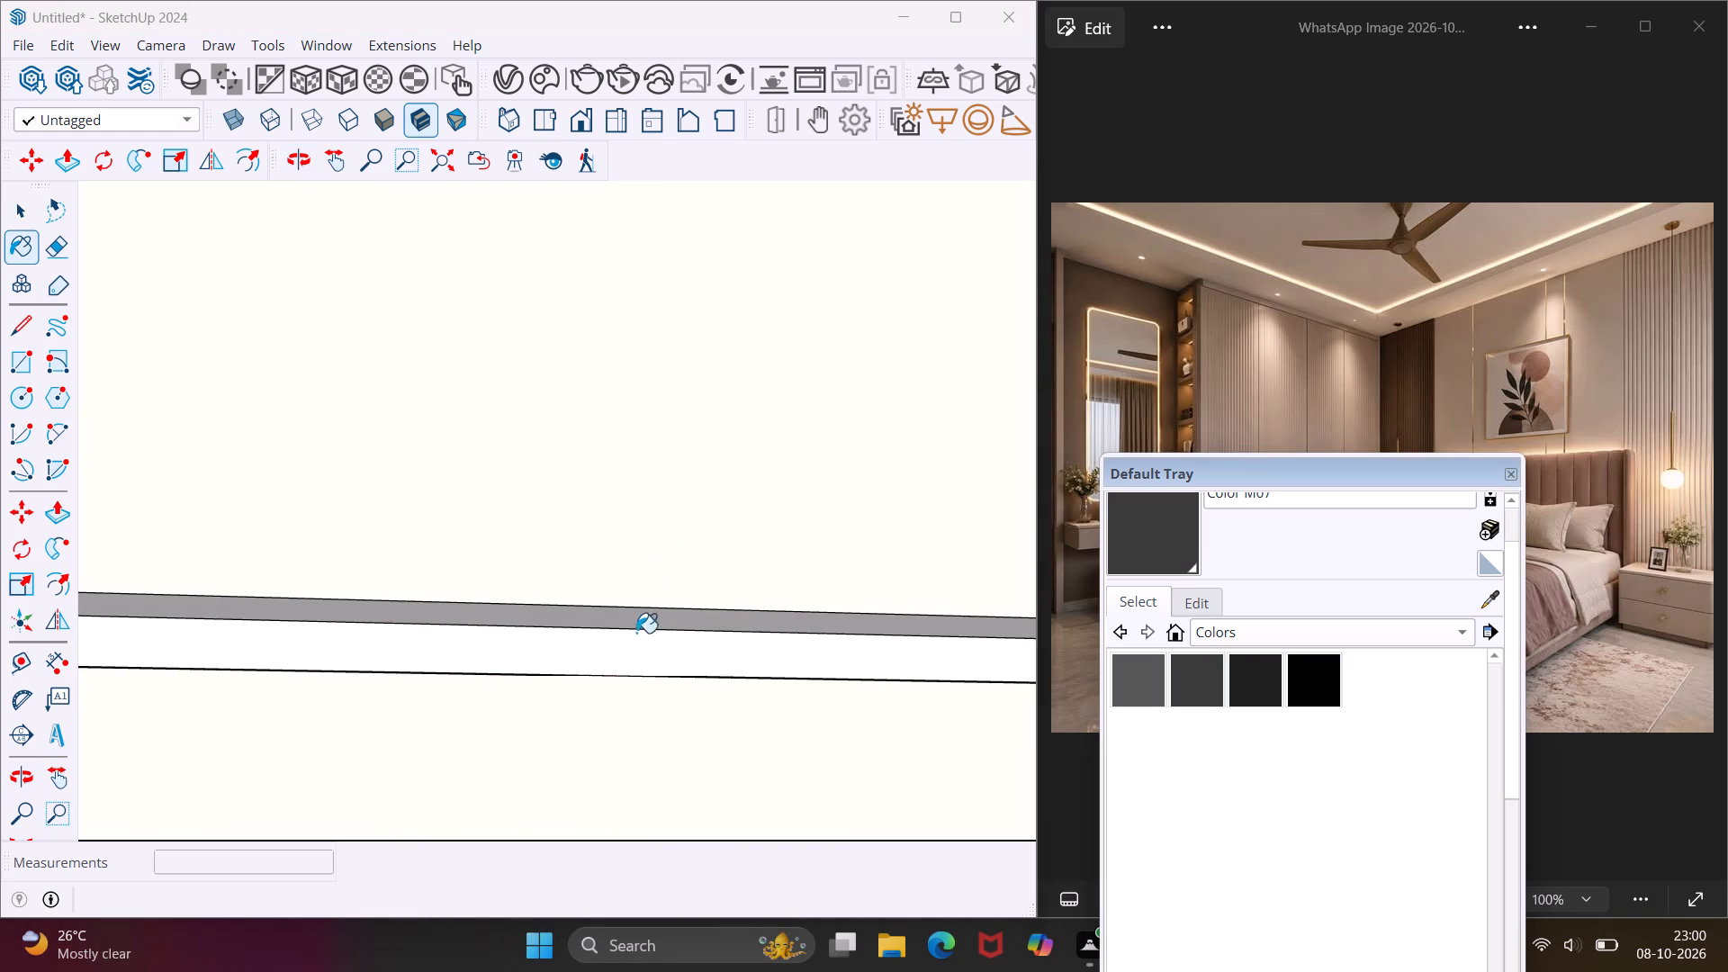
pyautogui.click(634, 643)
pyautogui.click(640, 617)
pyautogui.moveTo(640, 617); pyautogui.dragTo(624, 688, button='middle')
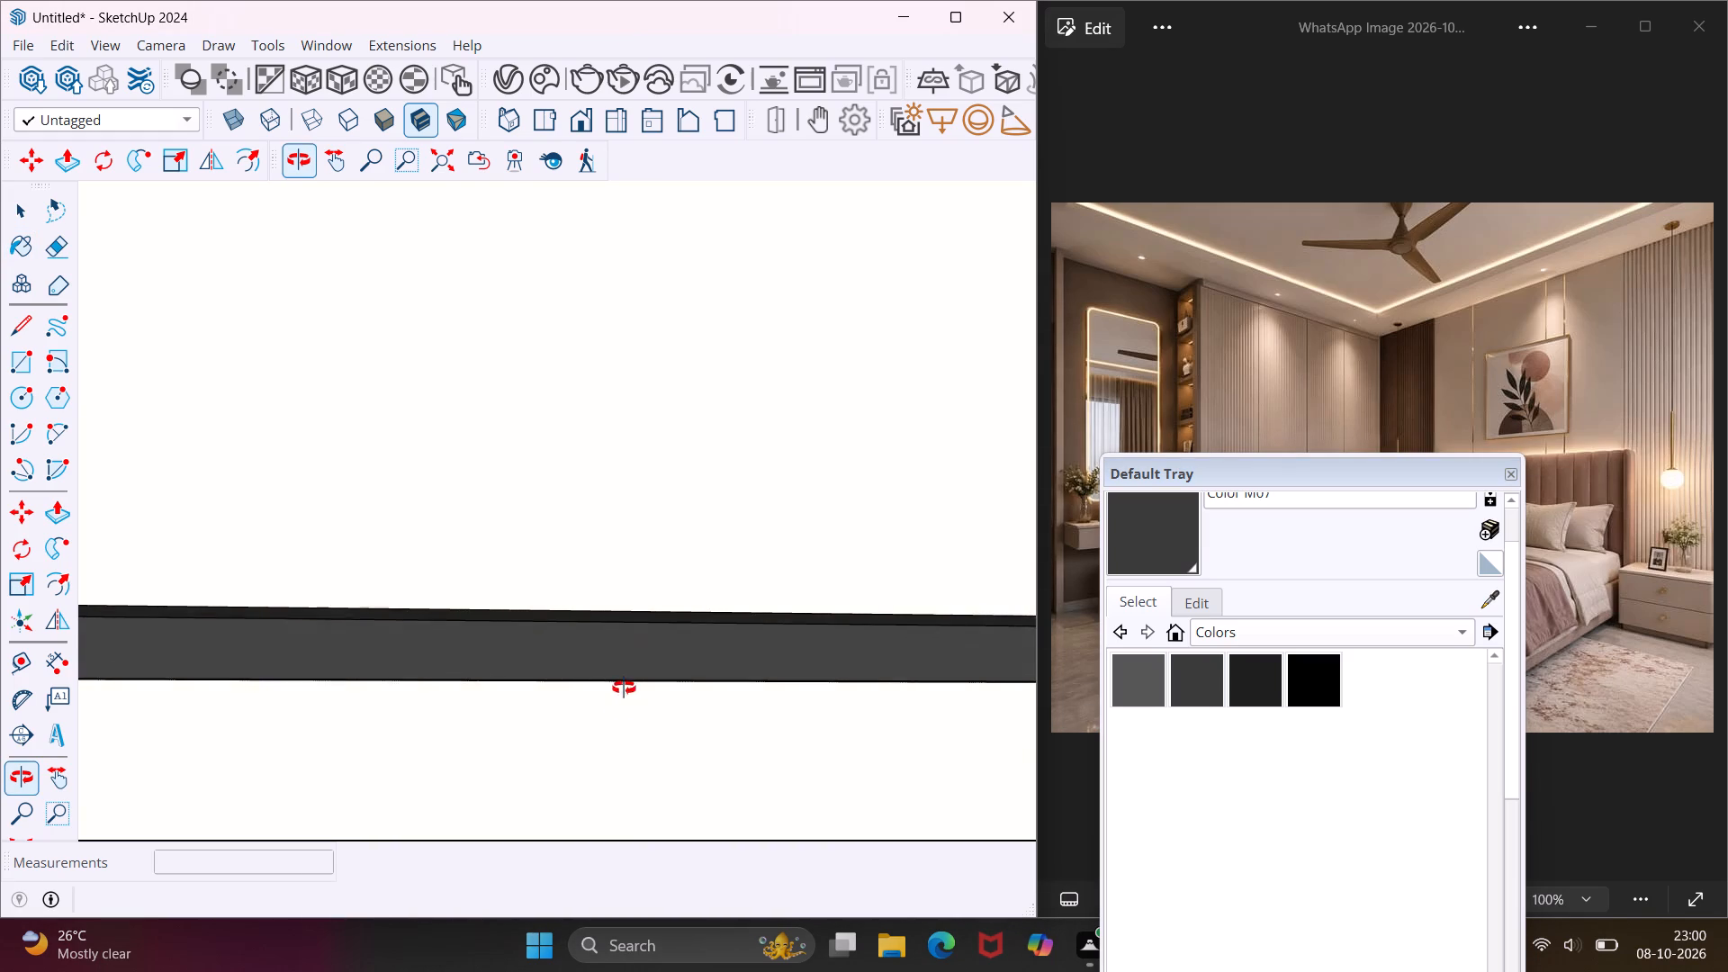
pyautogui.moveTo(624, 688); pyautogui.dragTo(614, 725, button='middle')
pyautogui.scroll(-19, 580, 679)
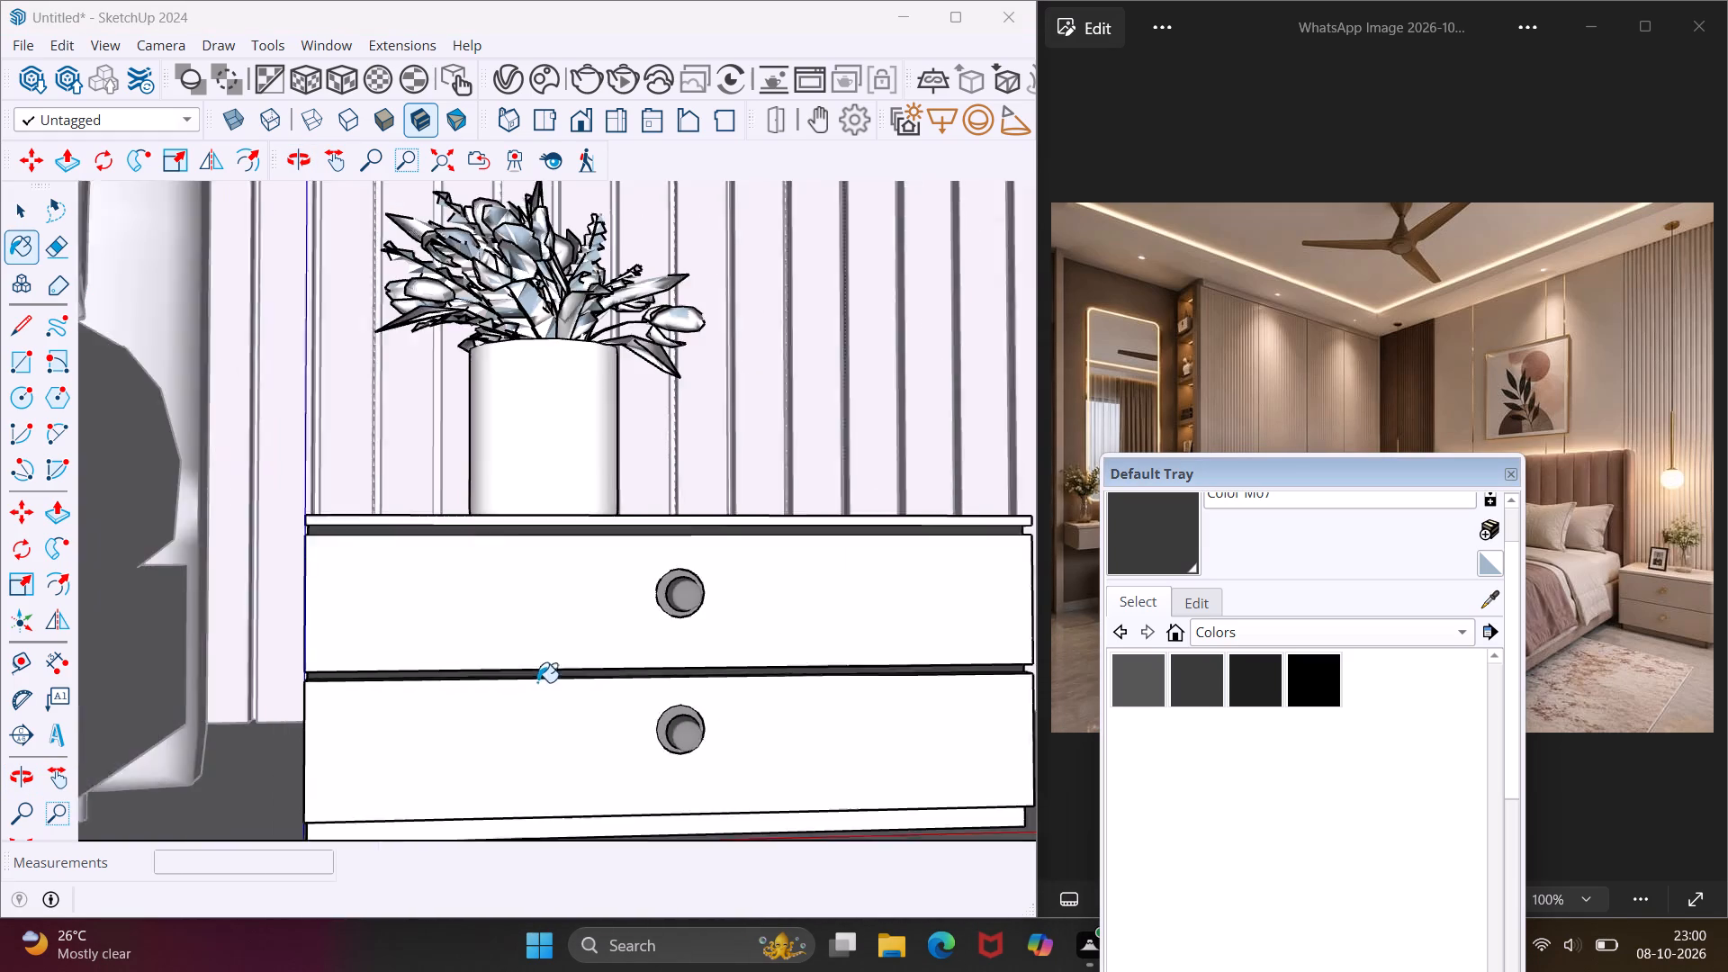
pyautogui.scroll(-12, 537, 682)
pyautogui.scroll(-12, 536, 664)
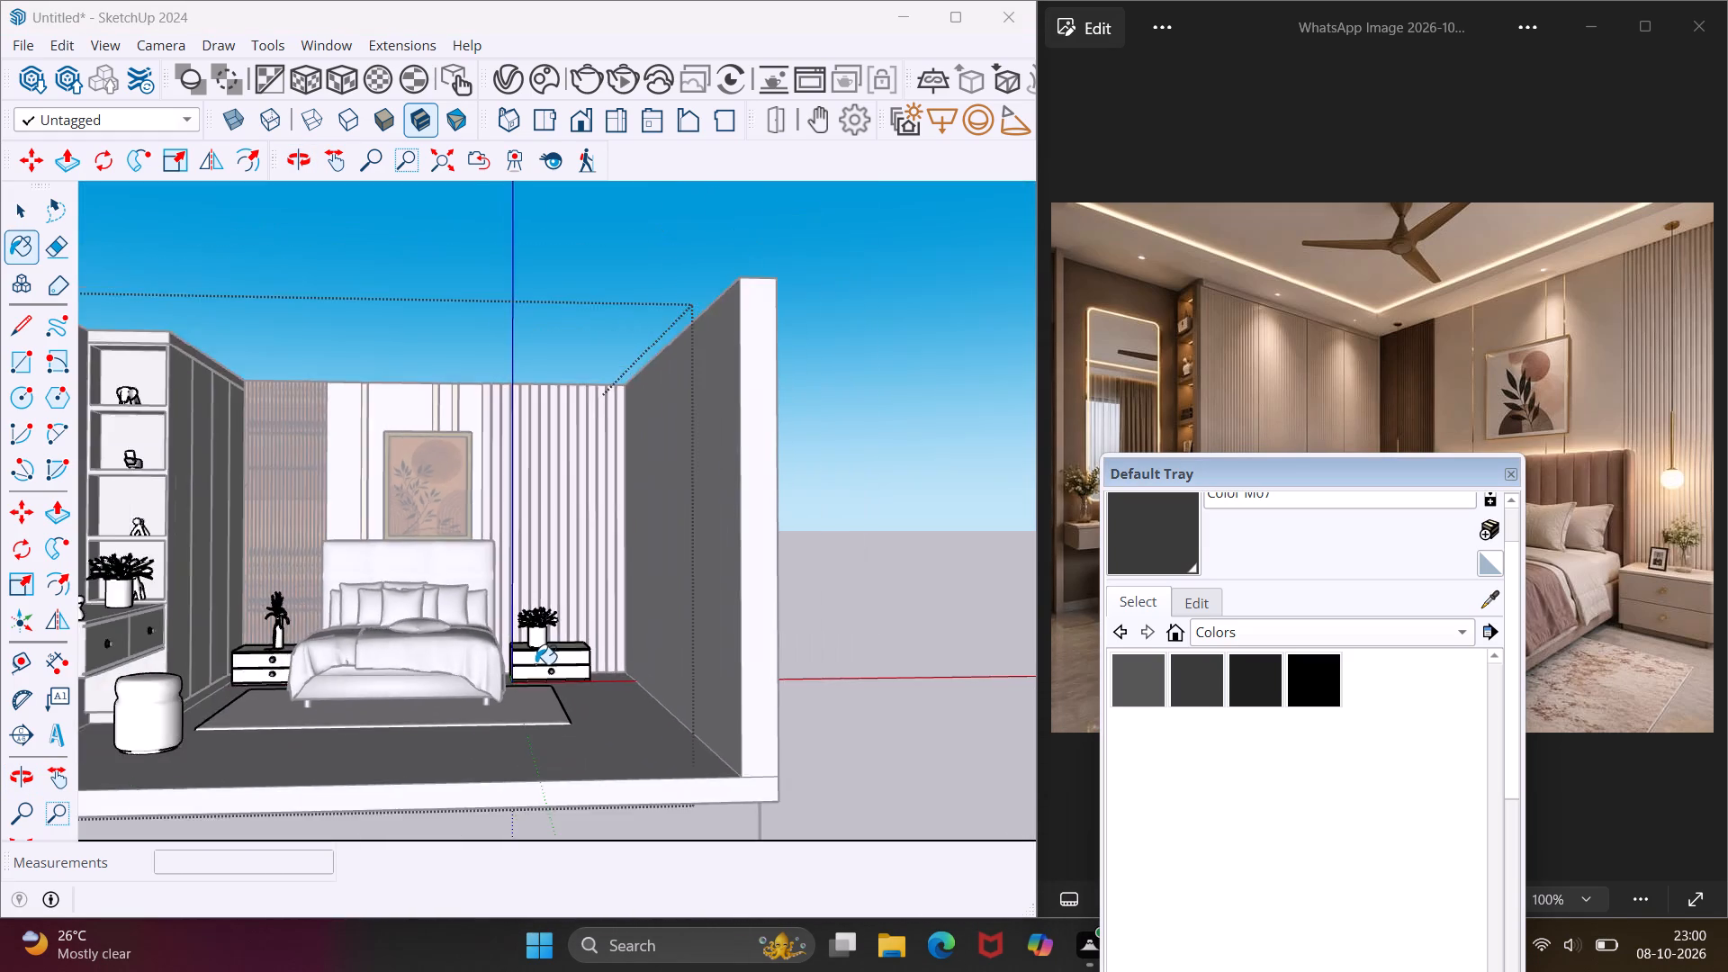
pyautogui.scroll(-4, 535, 664)
pyautogui.press('Escape')
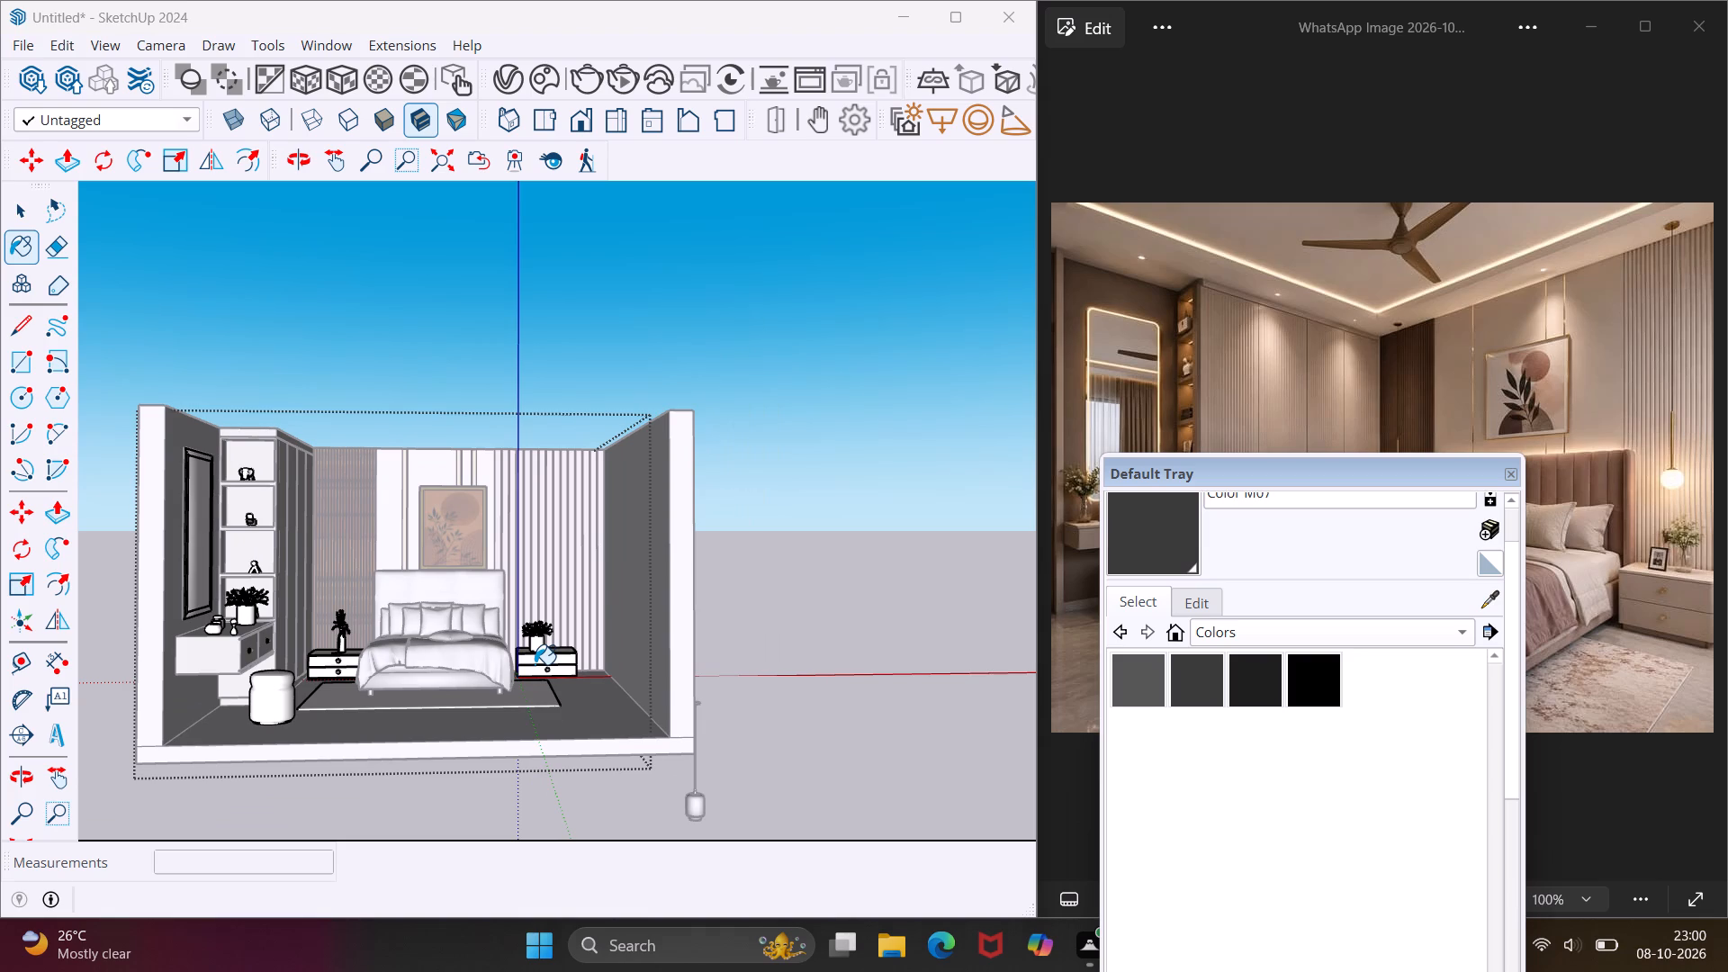
pyautogui.press('space')
pyautogui.click(789, 672)
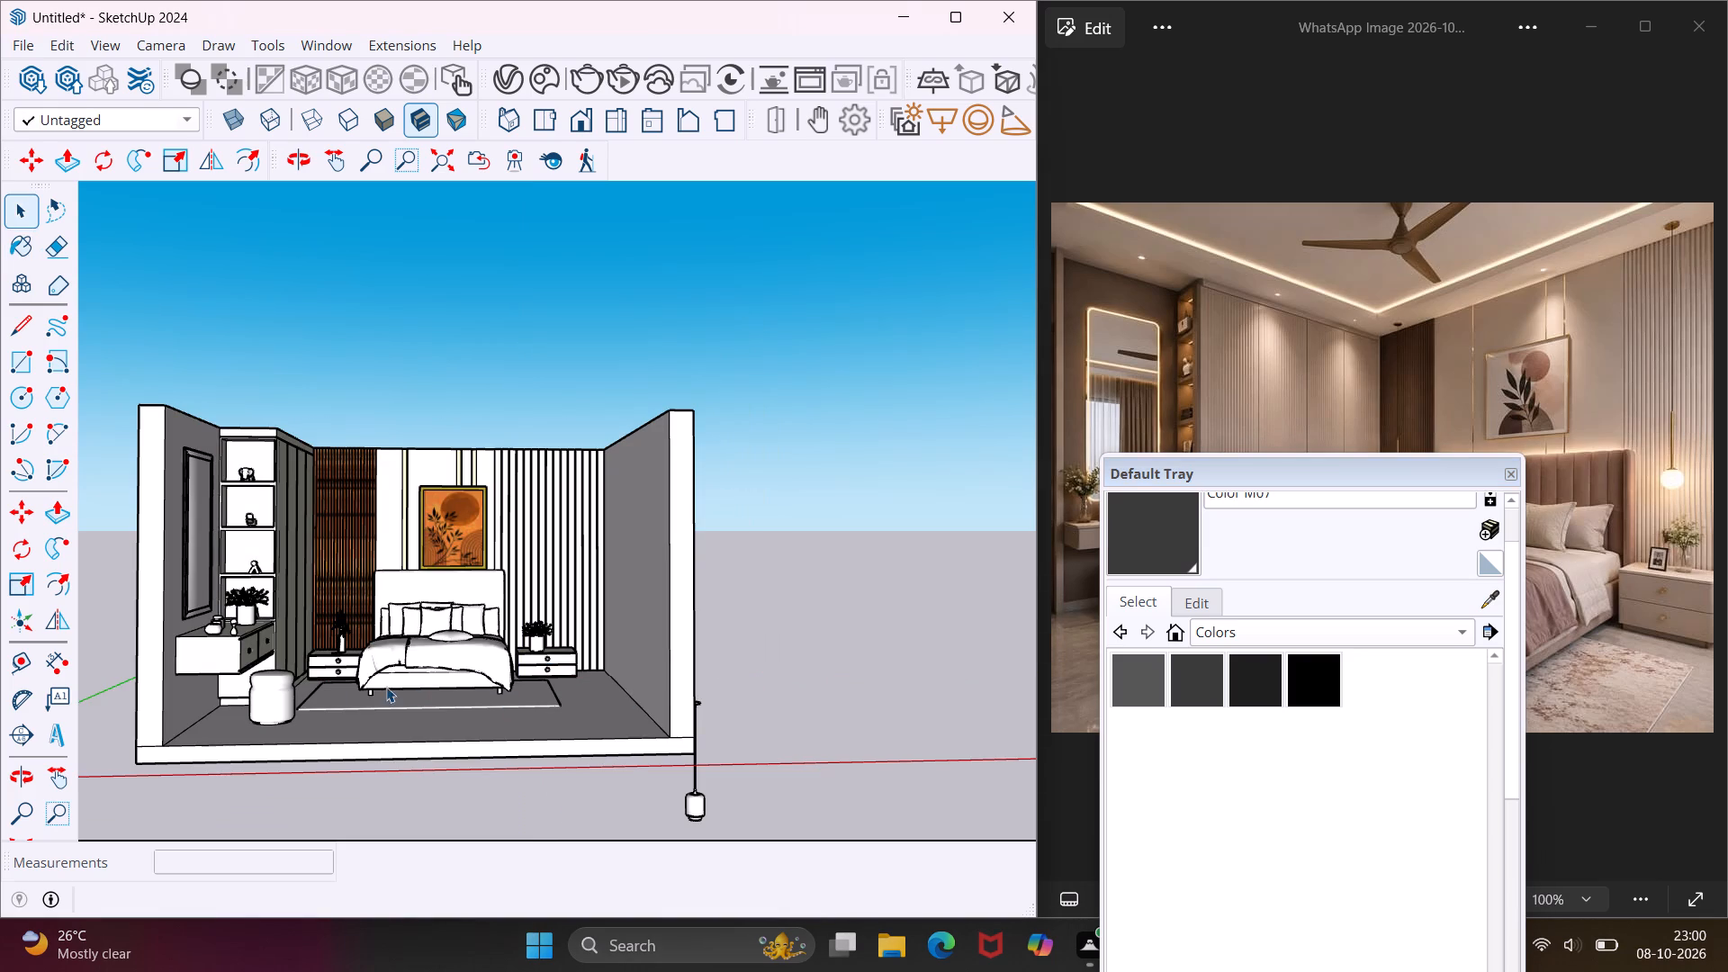
# Paint the ledge, back face and underside of the groove beneath the top of the dressing console under the mirror with Color M07.
pyautogui.scroll(13, 241, 634)
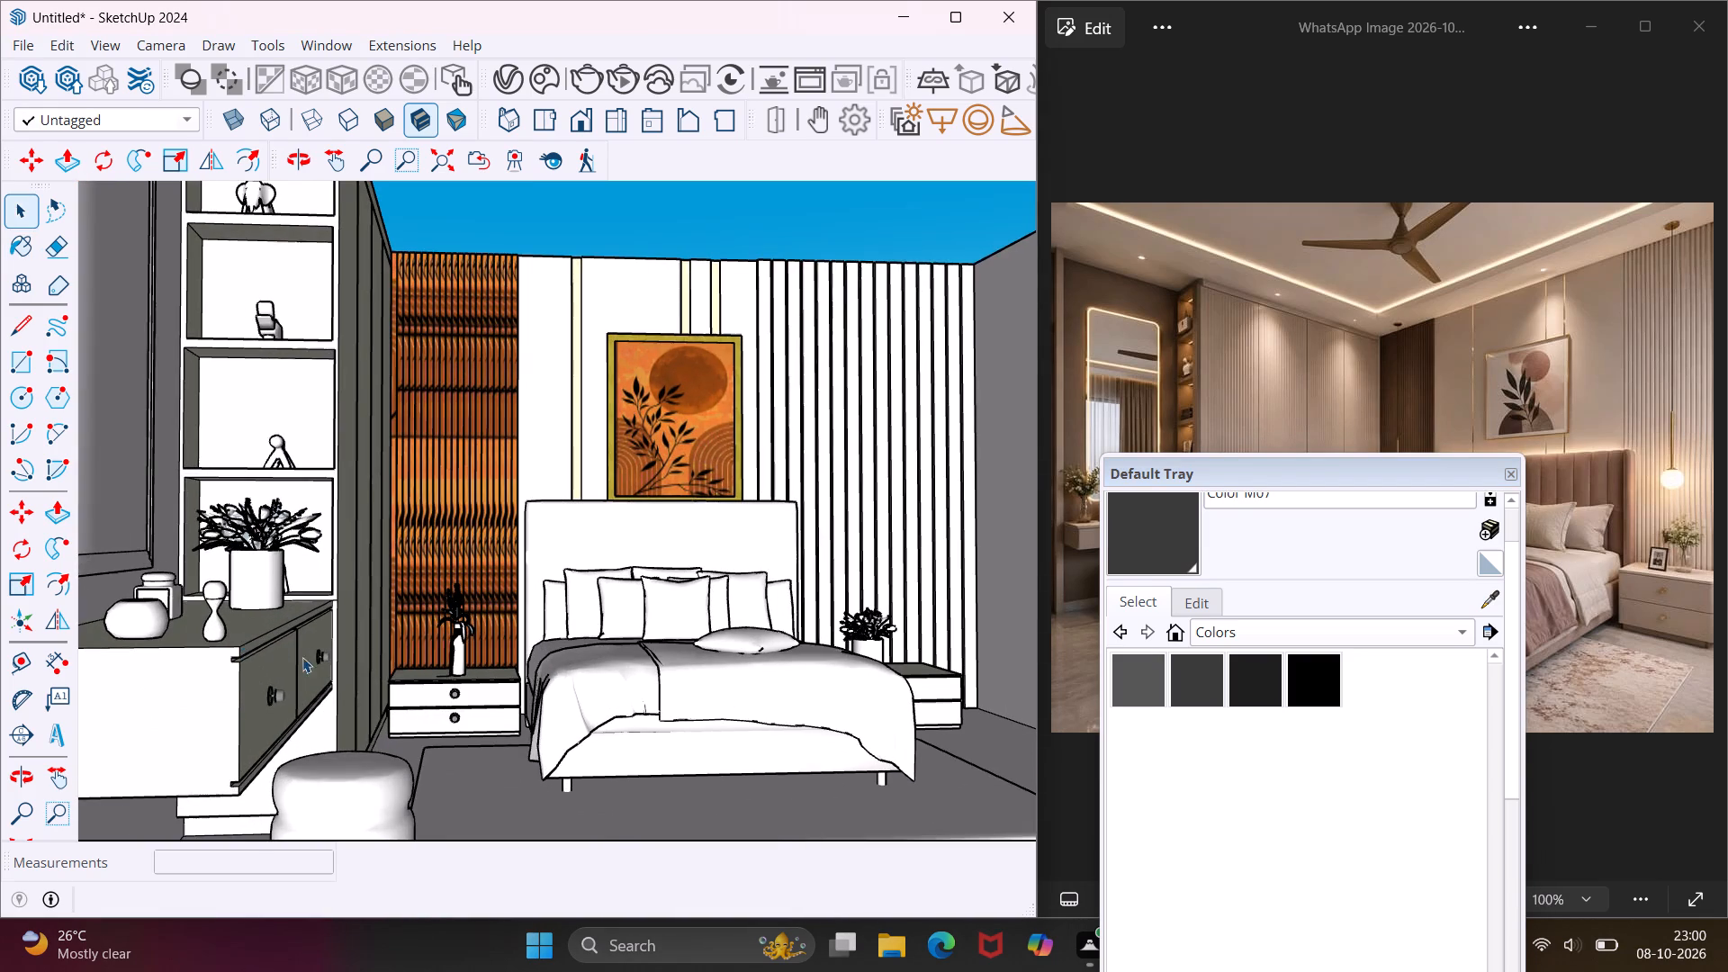
pyautogui.moveTo(307, 661); pyautogui.dragTo(343, 647, button='middle')
pyautogui.scroll(20, 307, 661)
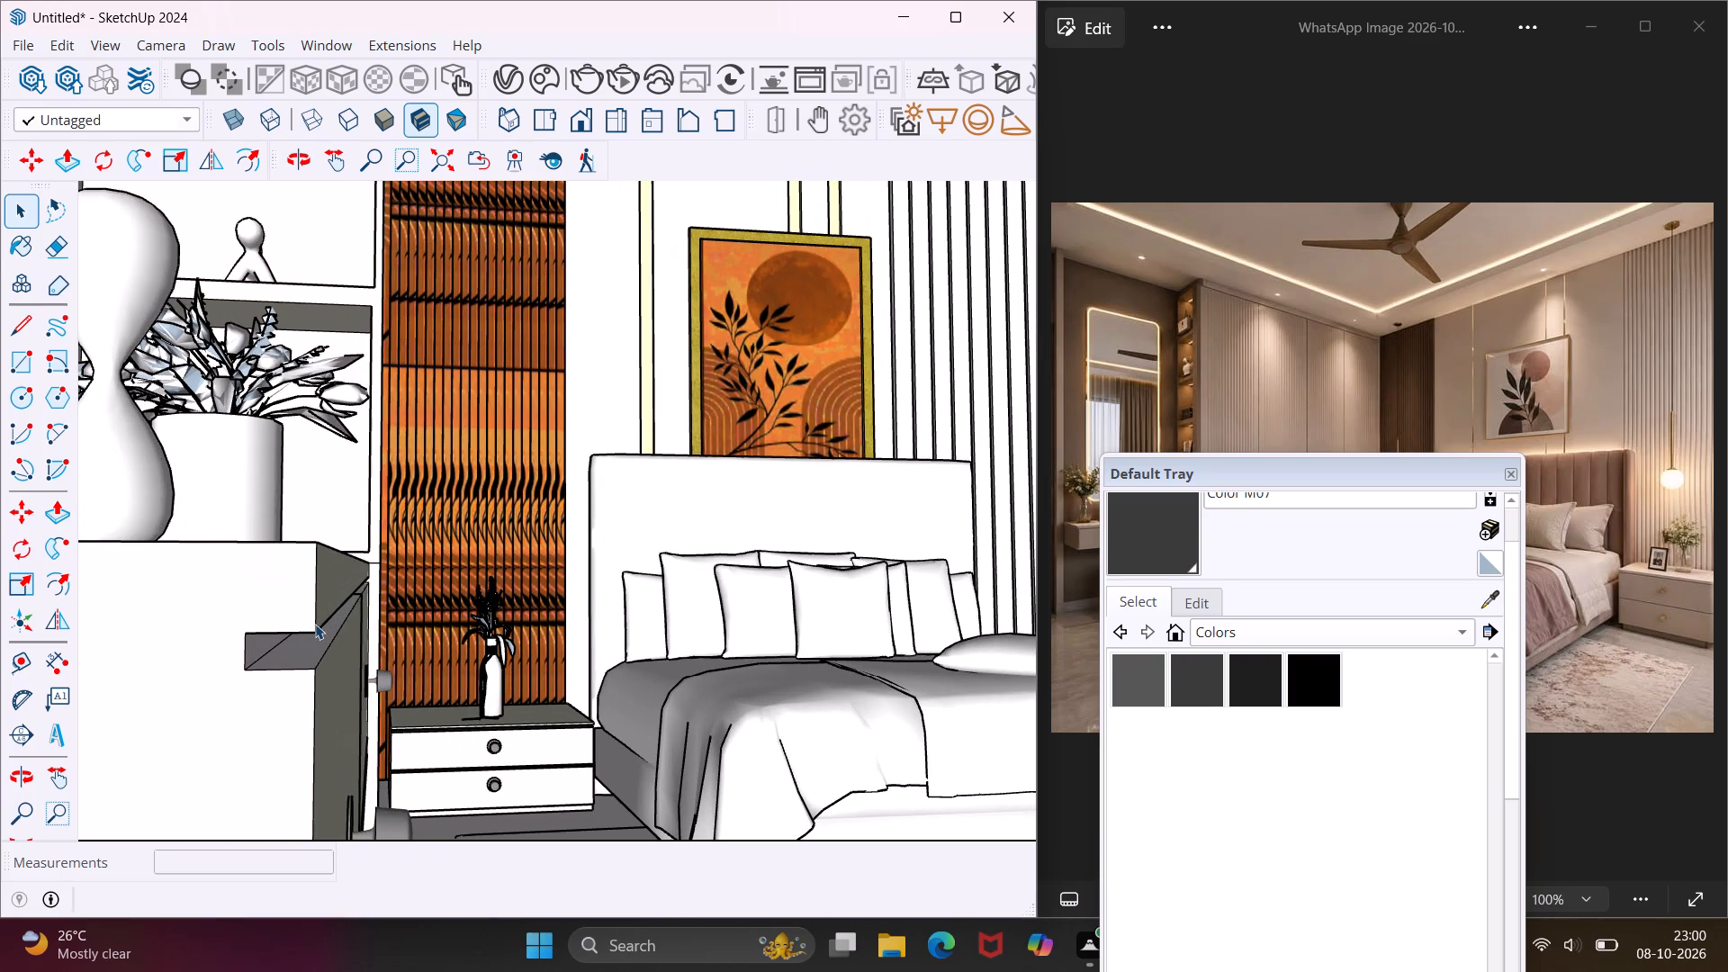
pyautogui.click(1137, 506)
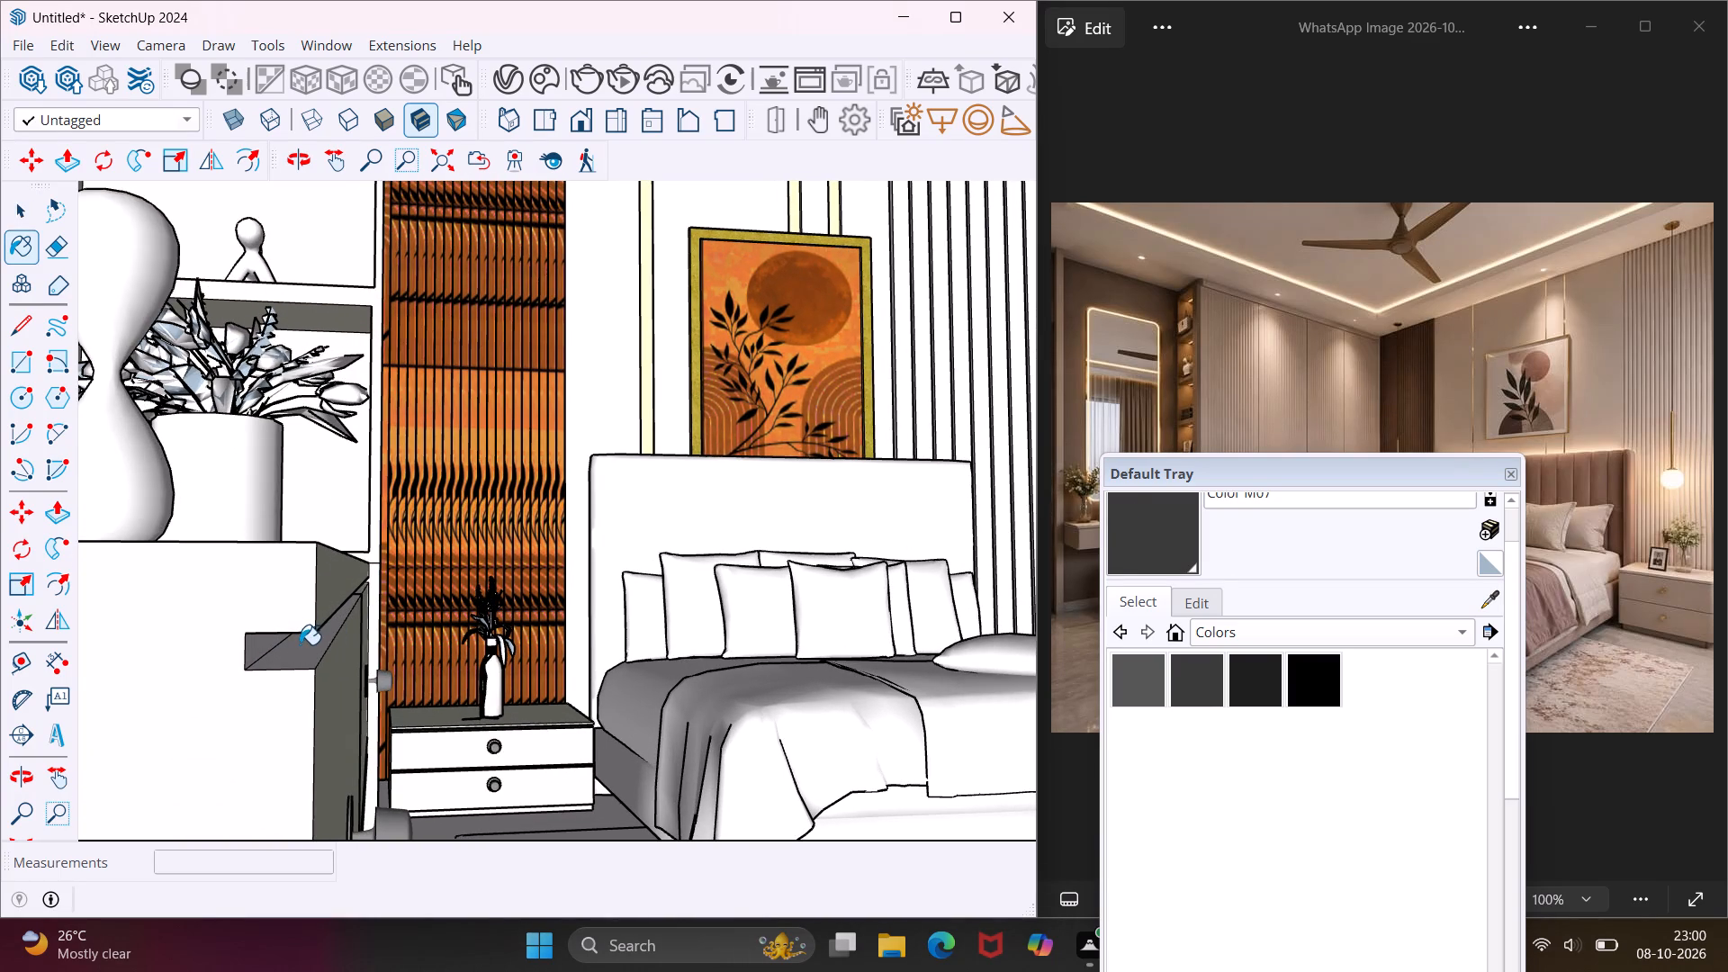
pyautogui.scroll(4, 300, 644)
pyautogui.click(298, 654)
pyautogui.click(244, 643)
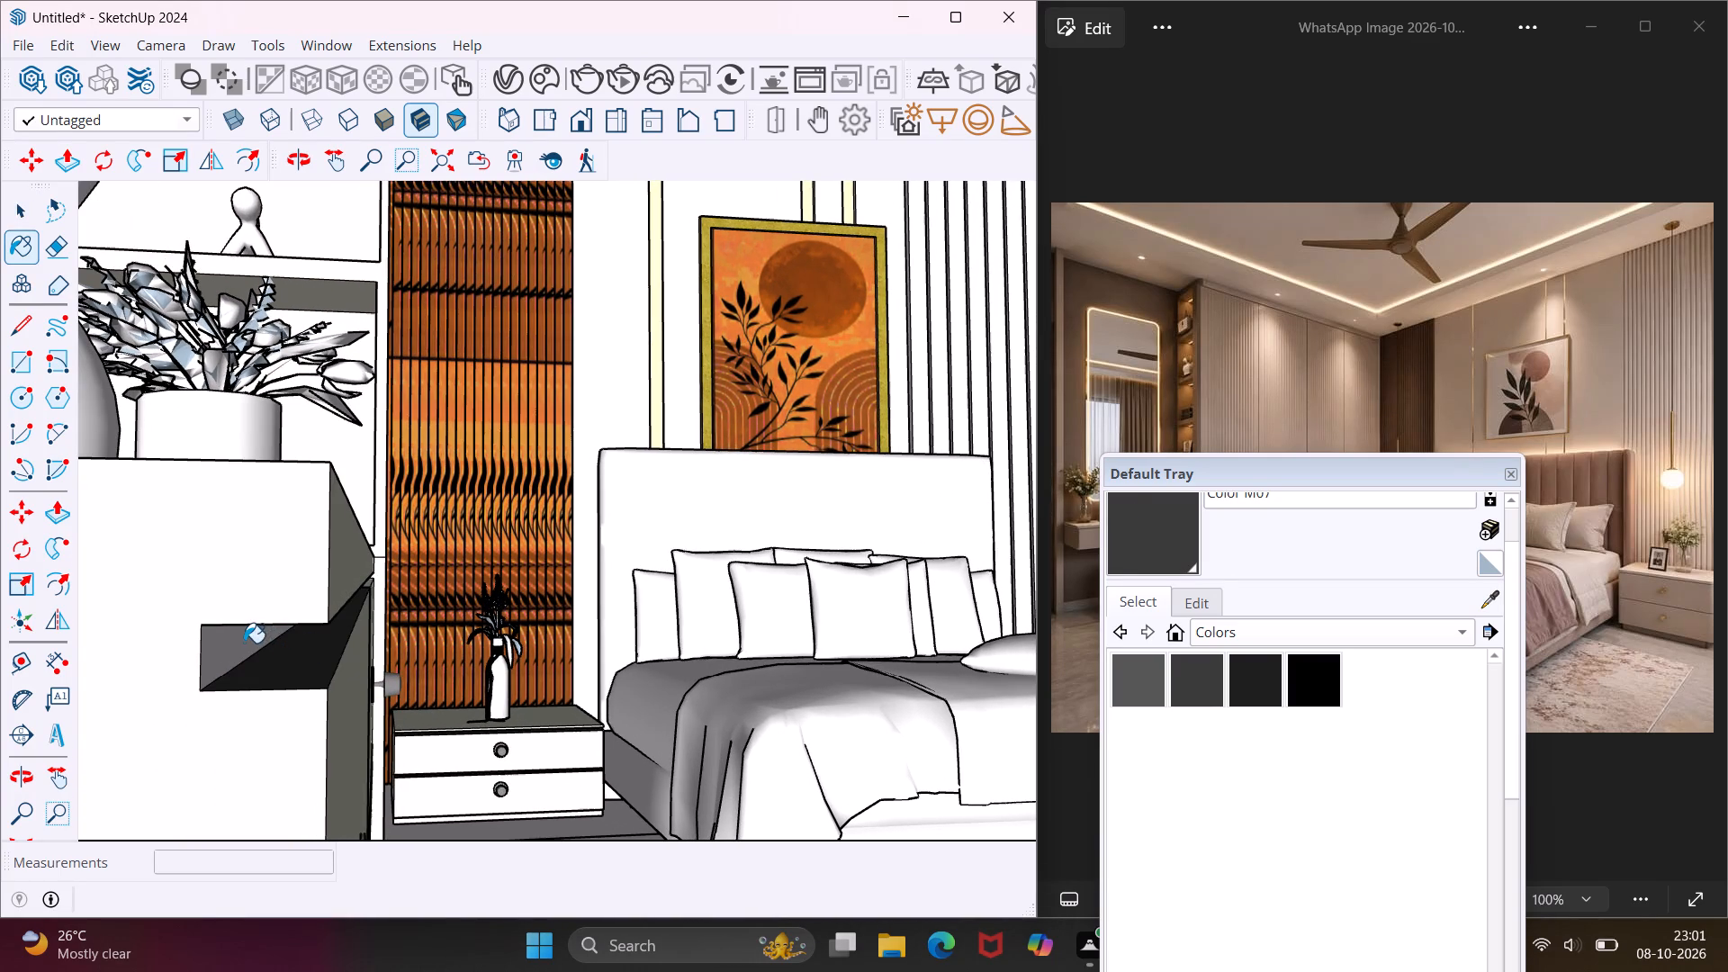
pyautogui.moveTo(245, 643); pyautogui.dragTo(31, 648, button='middle')
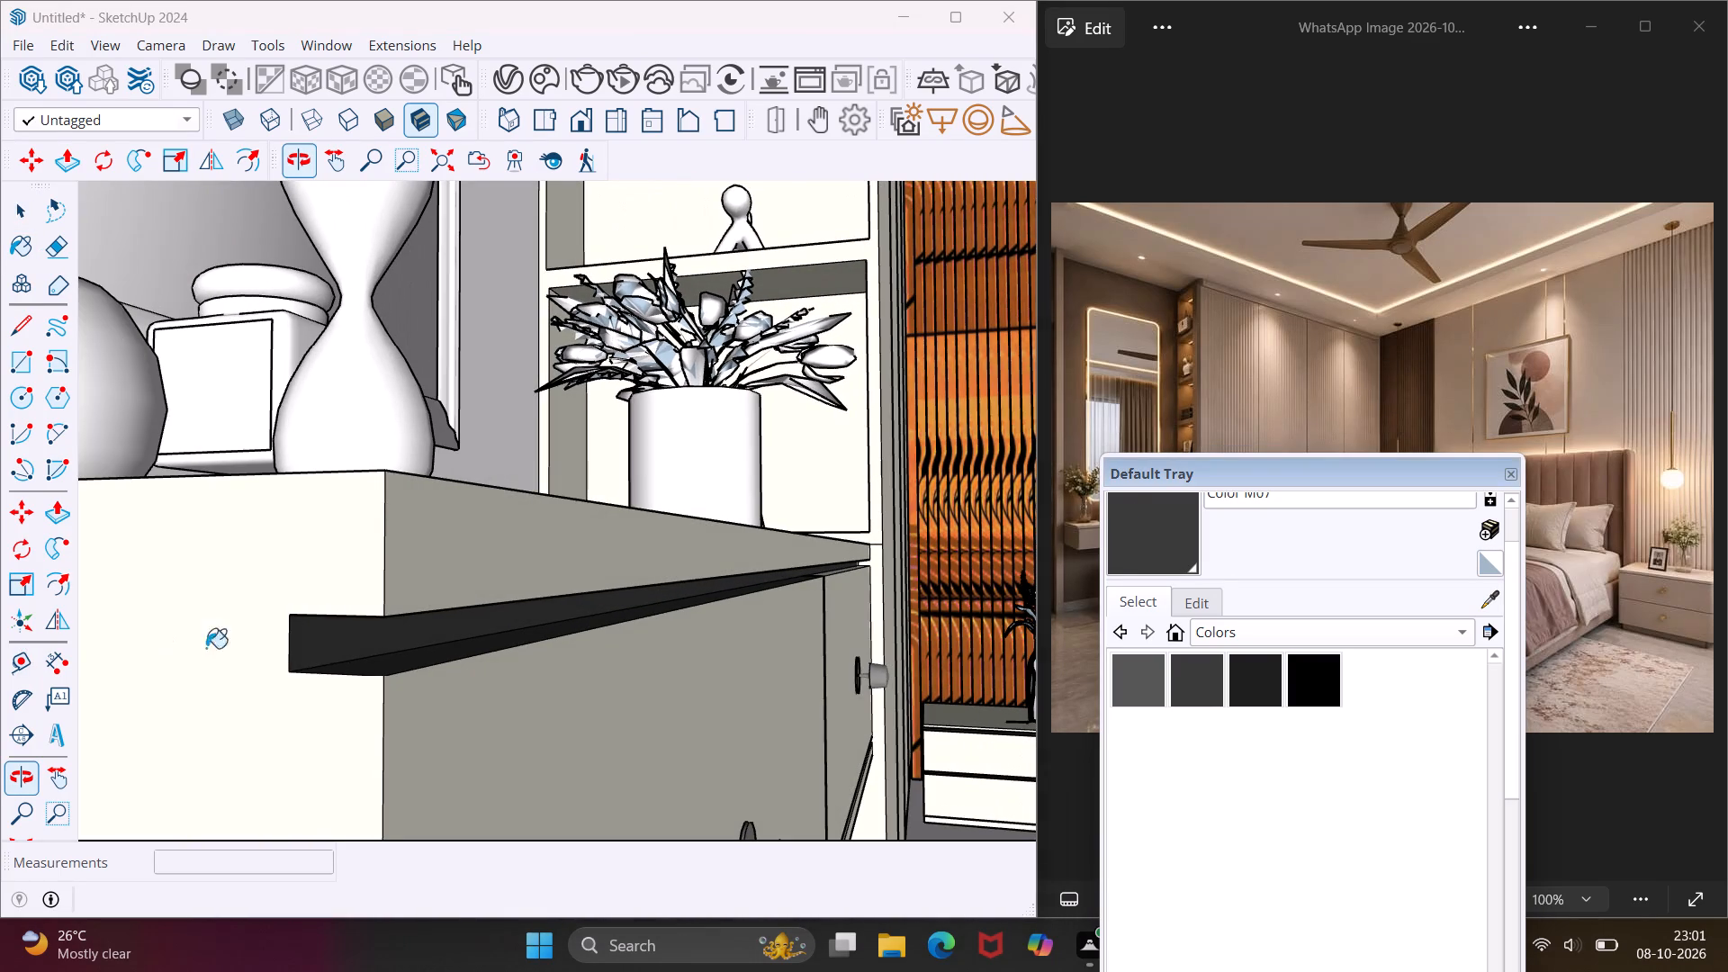
pyautogui.scroll(4, 411, 622)
pyautogui.moveTo(411, 622); pyautogui.dragTo(444, 514, button='middle')
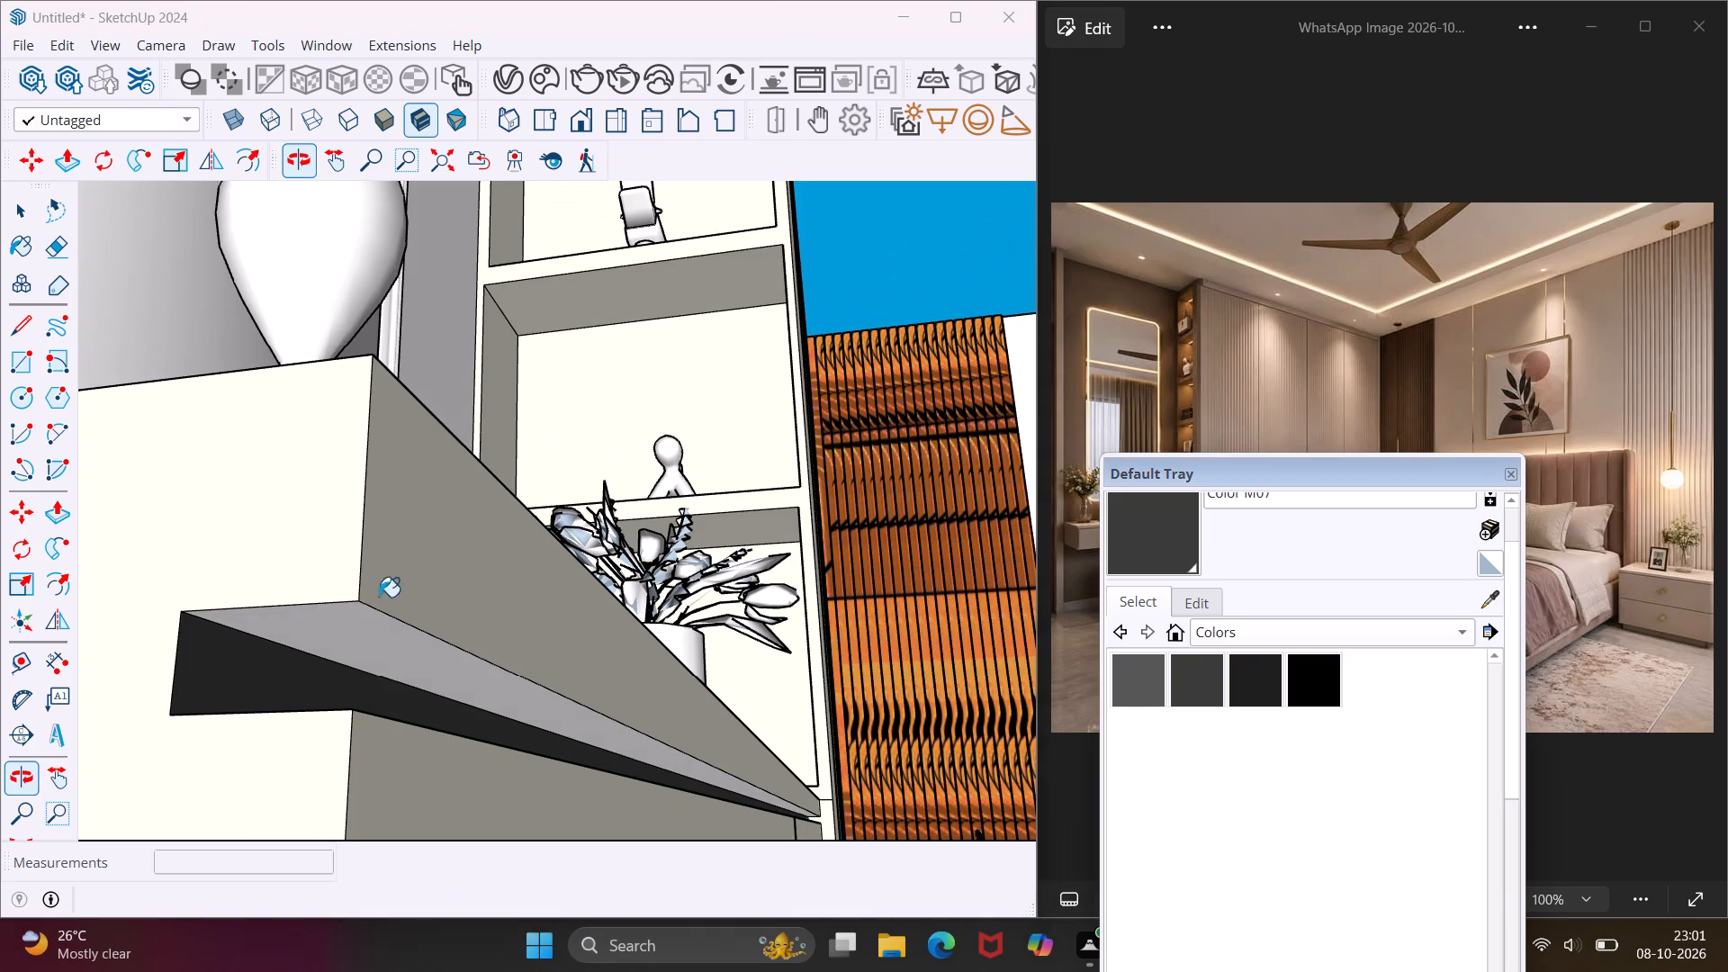
pyautogui.click(346, 621)
pyautogui.moveTo(420, 625); pyautogui.dragTo(272, 668, button='middle')
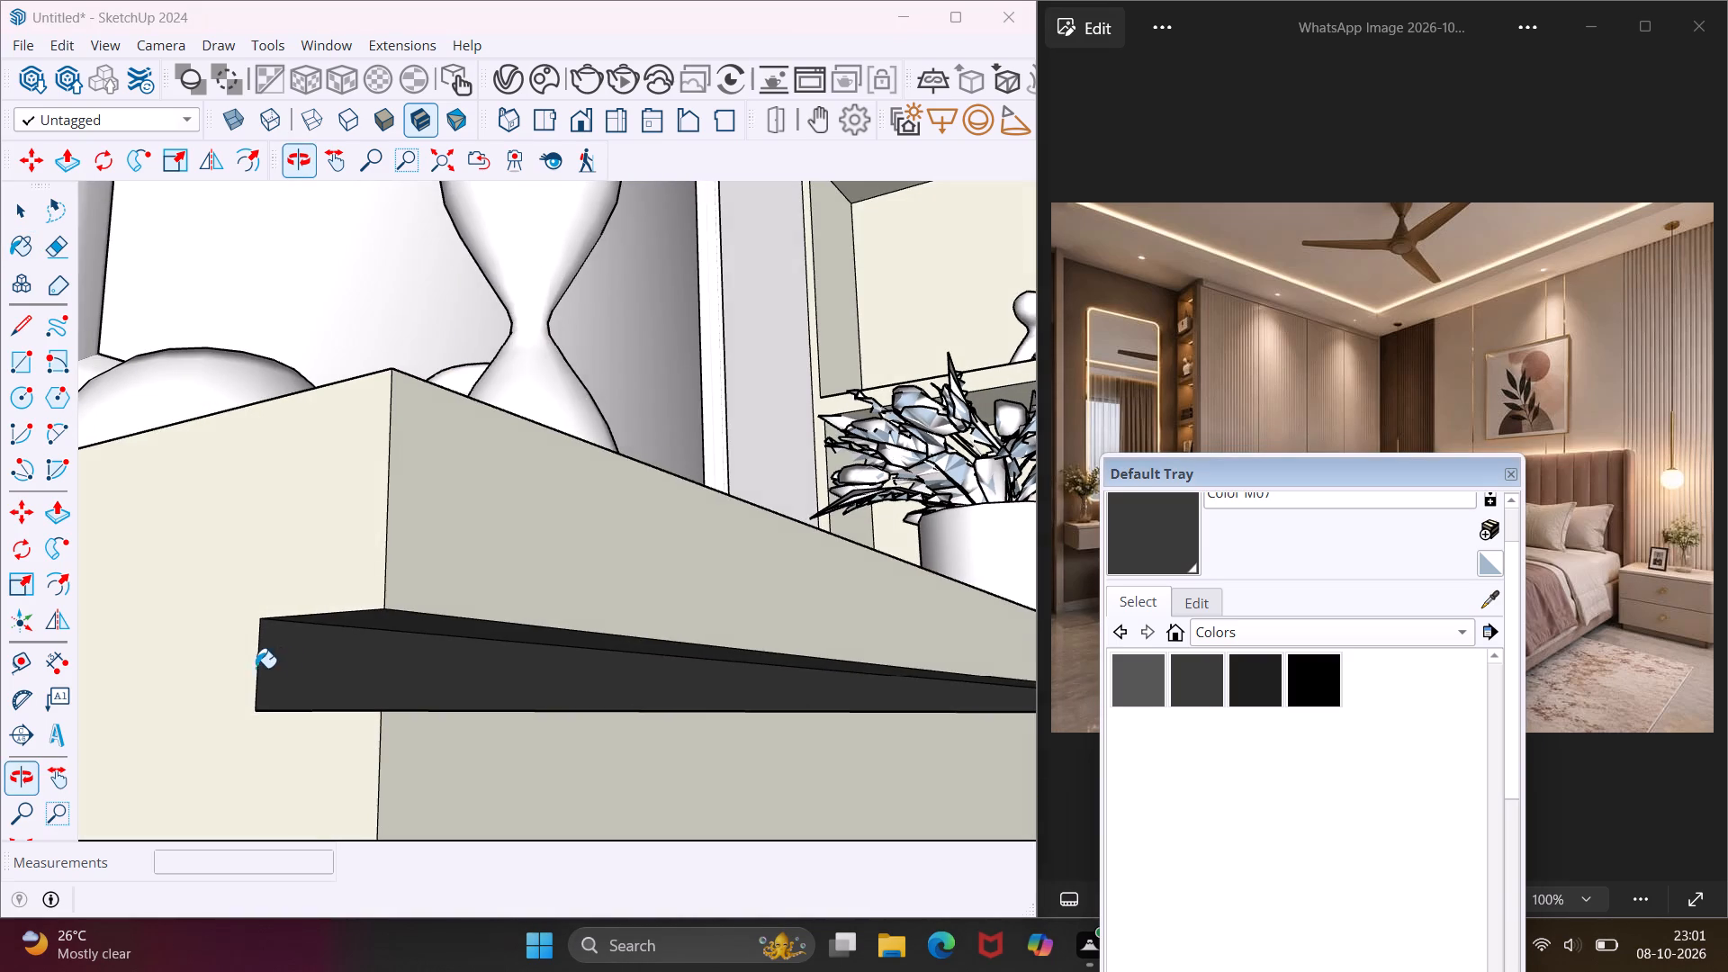
# Paint the back face and both sides of the console's vertical groove between drawers with Color M07, plus the adjoining top-groove ledge.
pyautogui.scroll(-14, 231, 665)
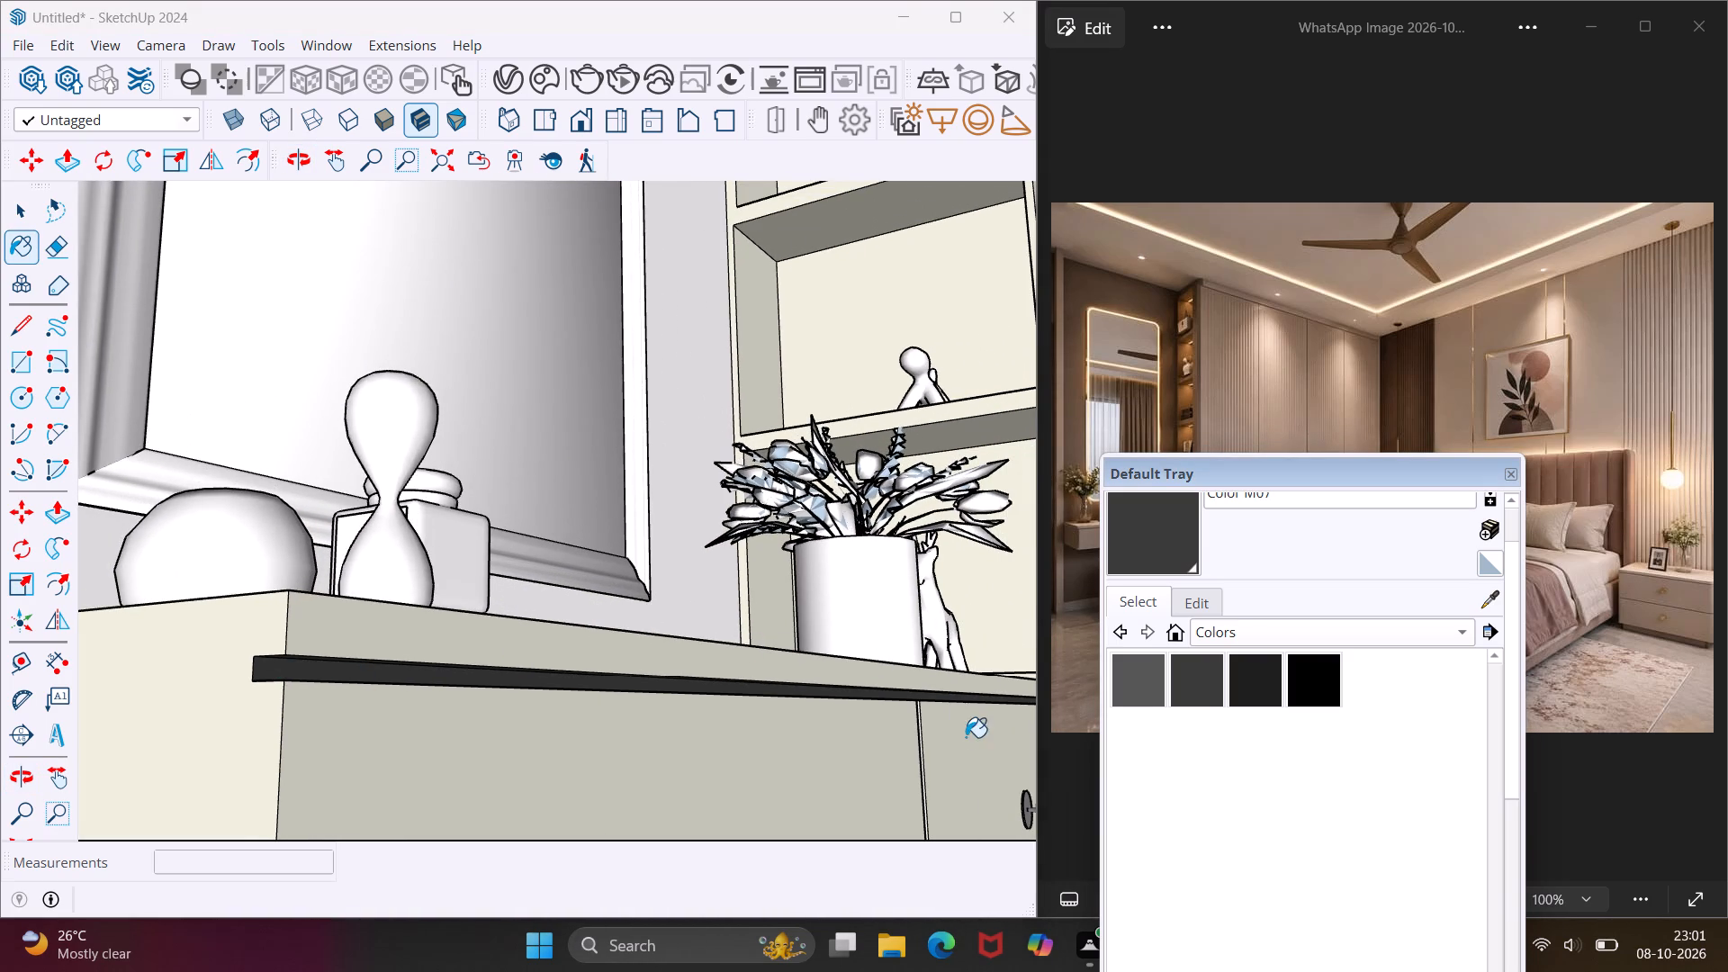
pyautogui.scroll(11, 922, 761)
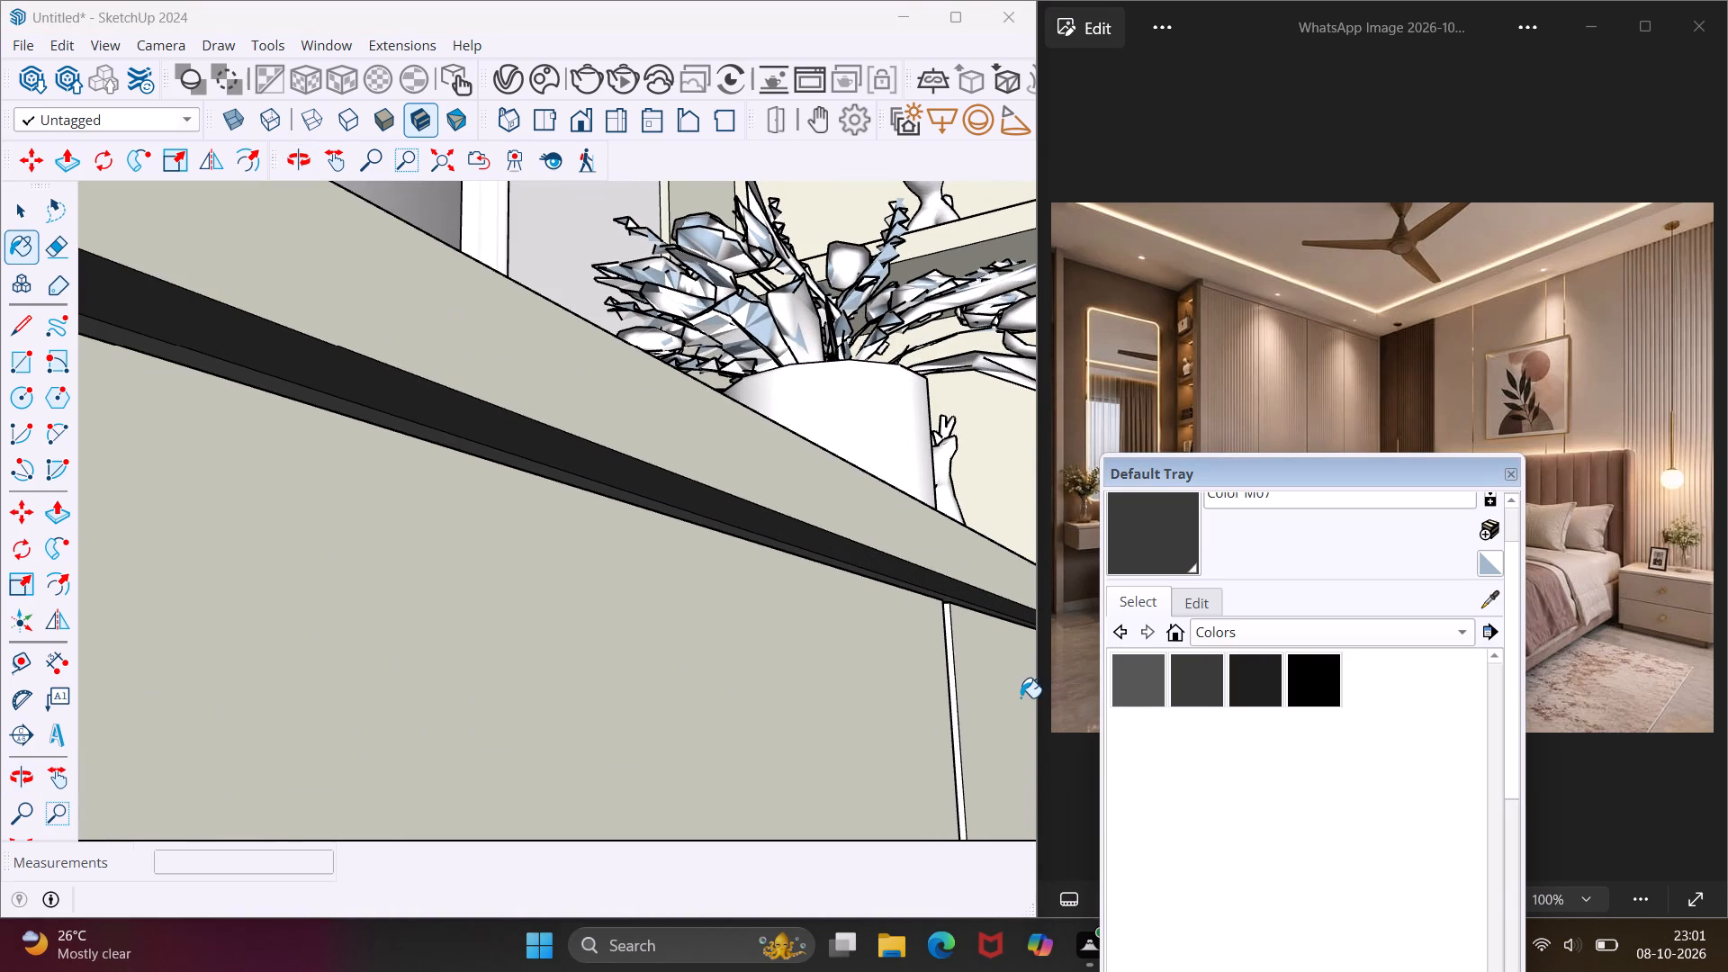
pyautogui.moveTo(972, 691); pyautogui.dragTo(506, 724, button='middle')
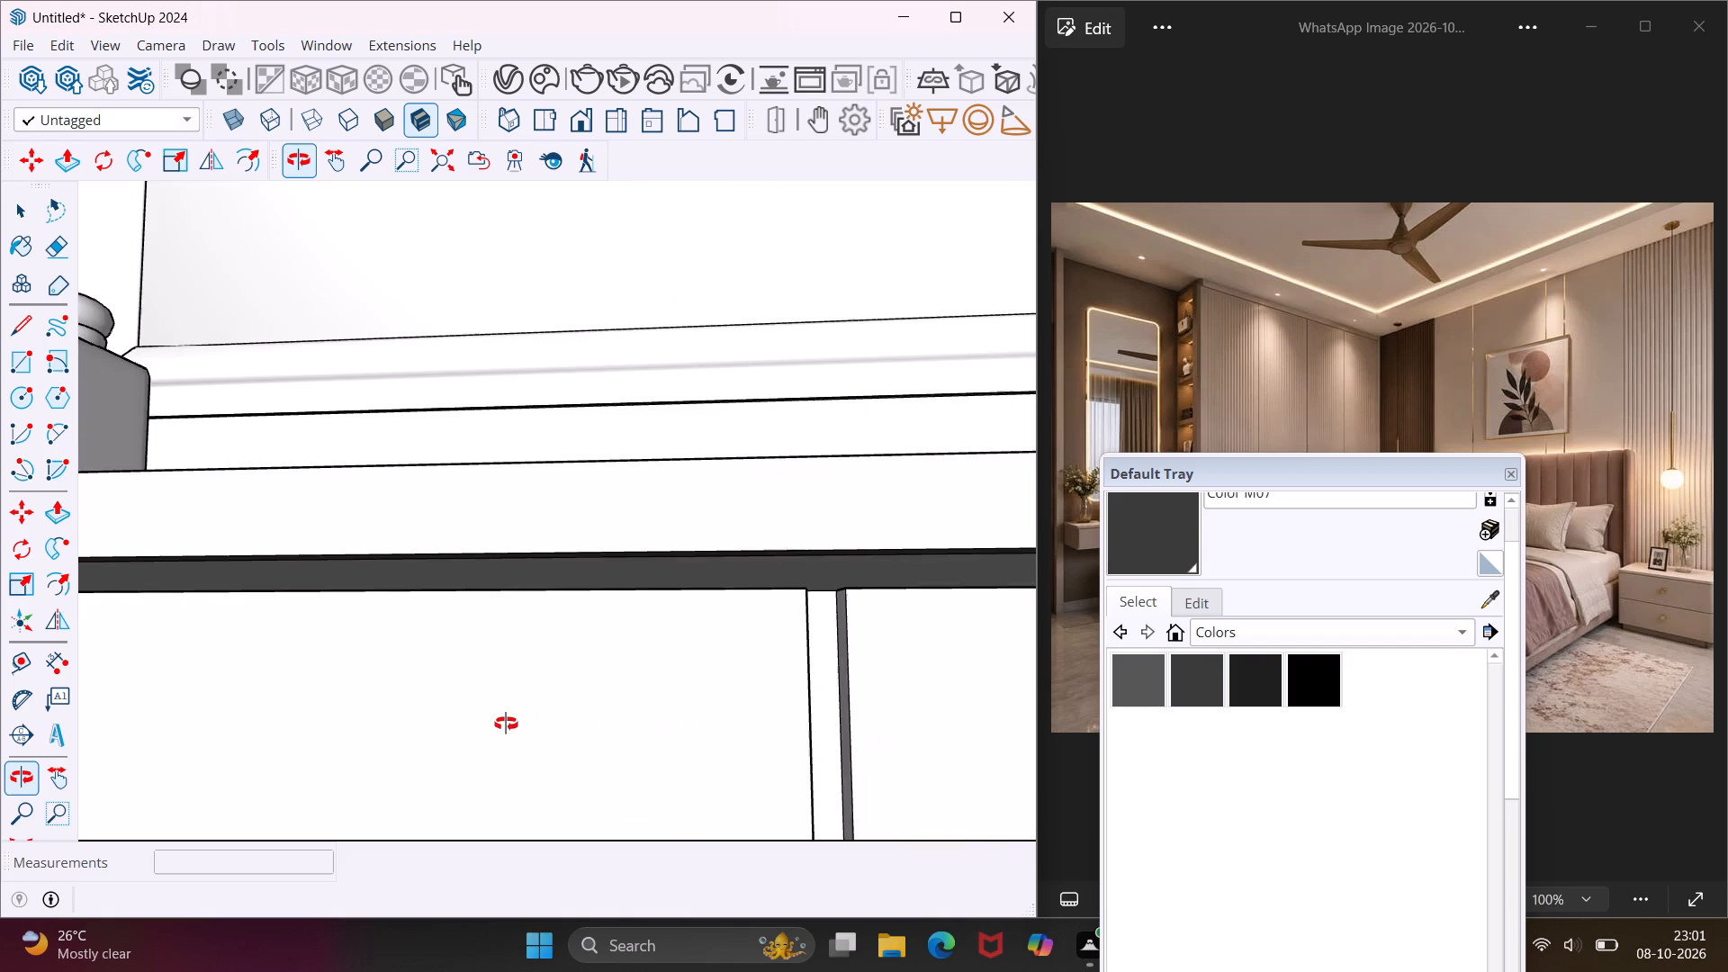
pyautogui.moveTo(506, 724); pyautogui.dragTo(469, 724, button='middle')
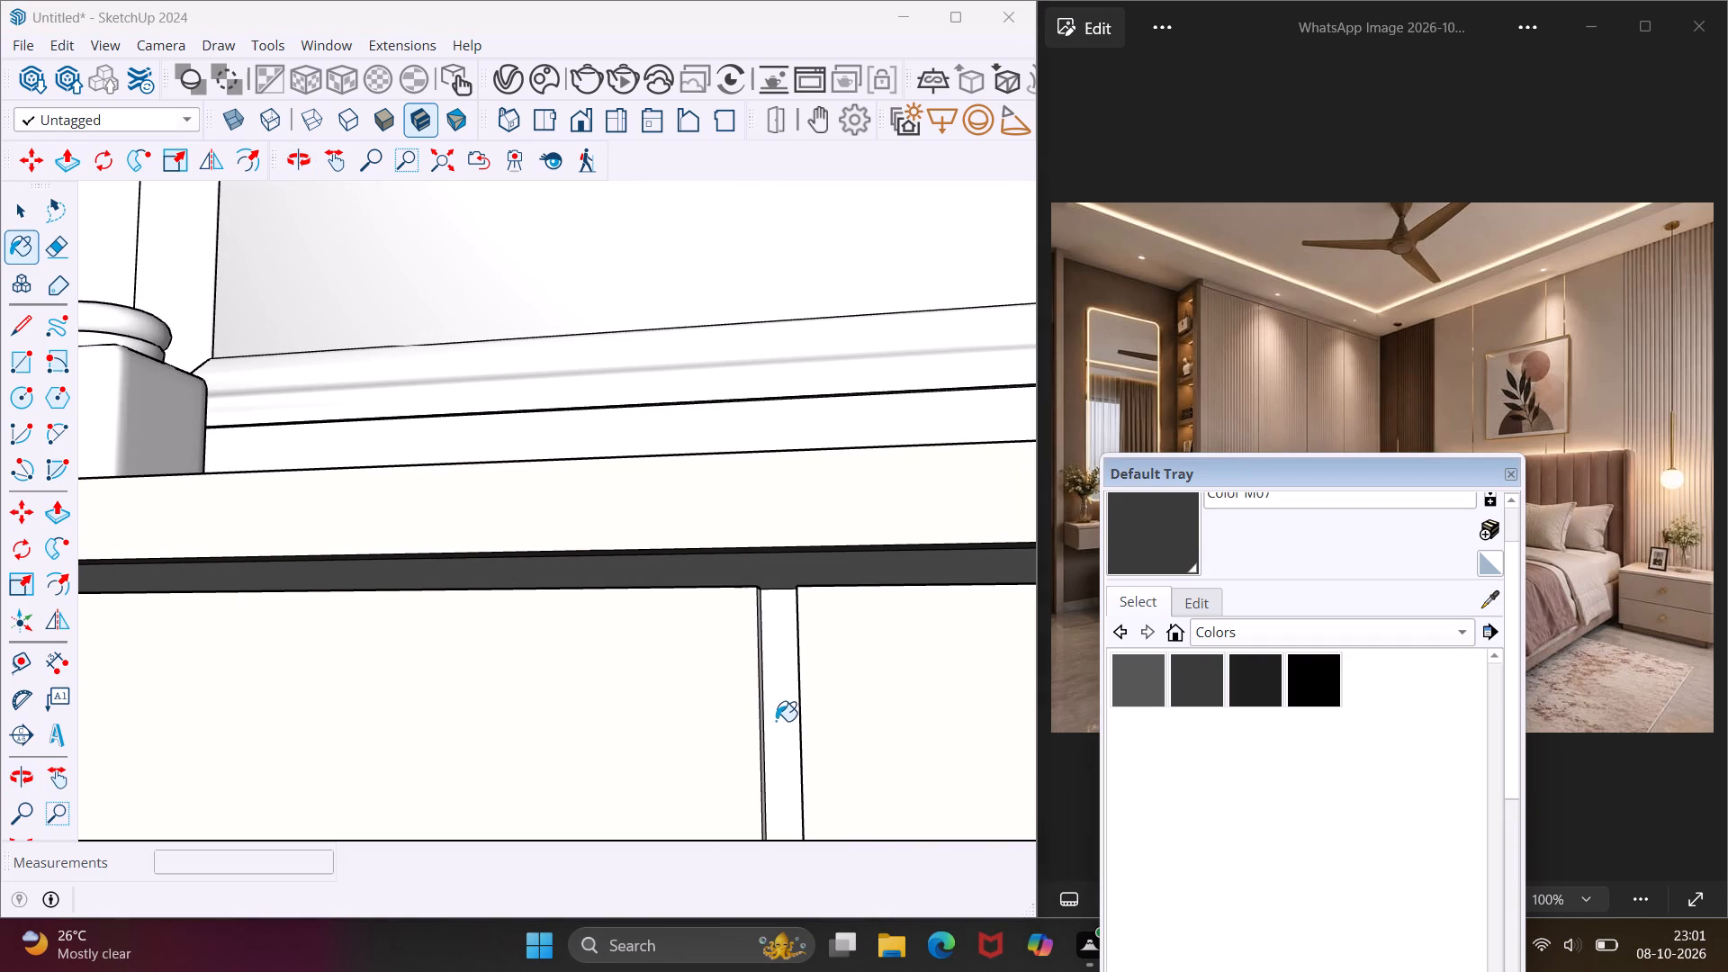
pyautogui.click(776, 721)
pyautogui.moveTo(774, 721); pyautogui.dragTo(655, 725, button='middle')
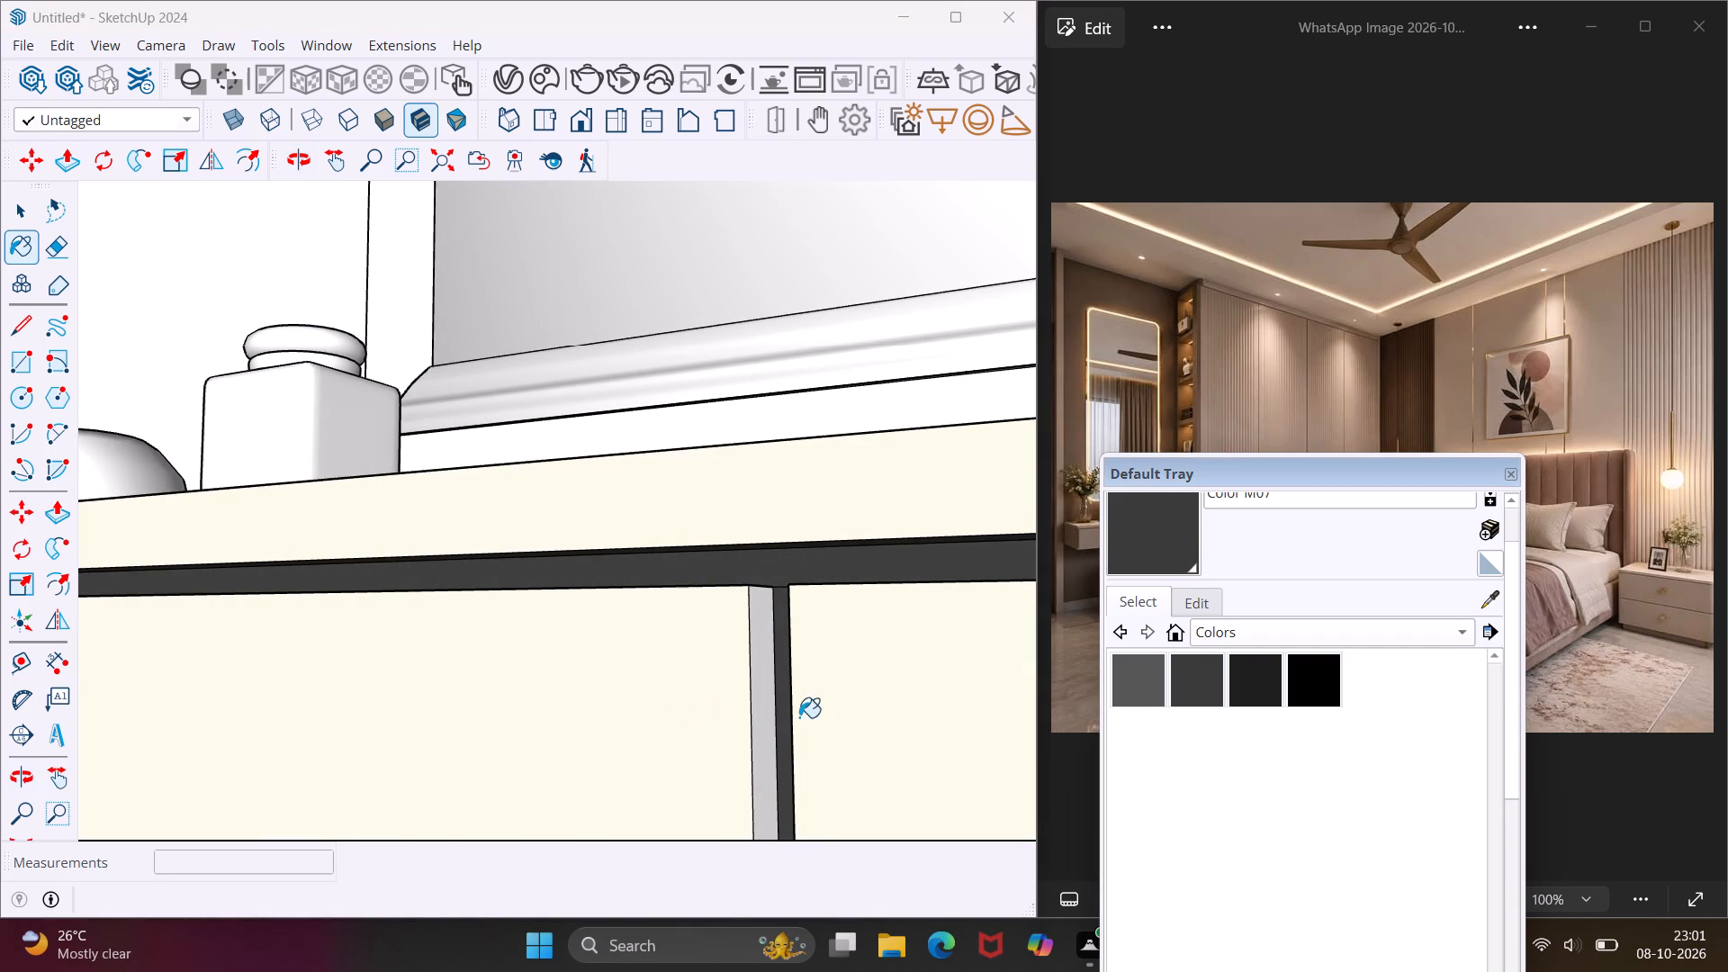
pyautogui.click(767, 705)
pyautogui.moveTo(766, 704); pyautogui.dragTo(949, 777, button='middle')
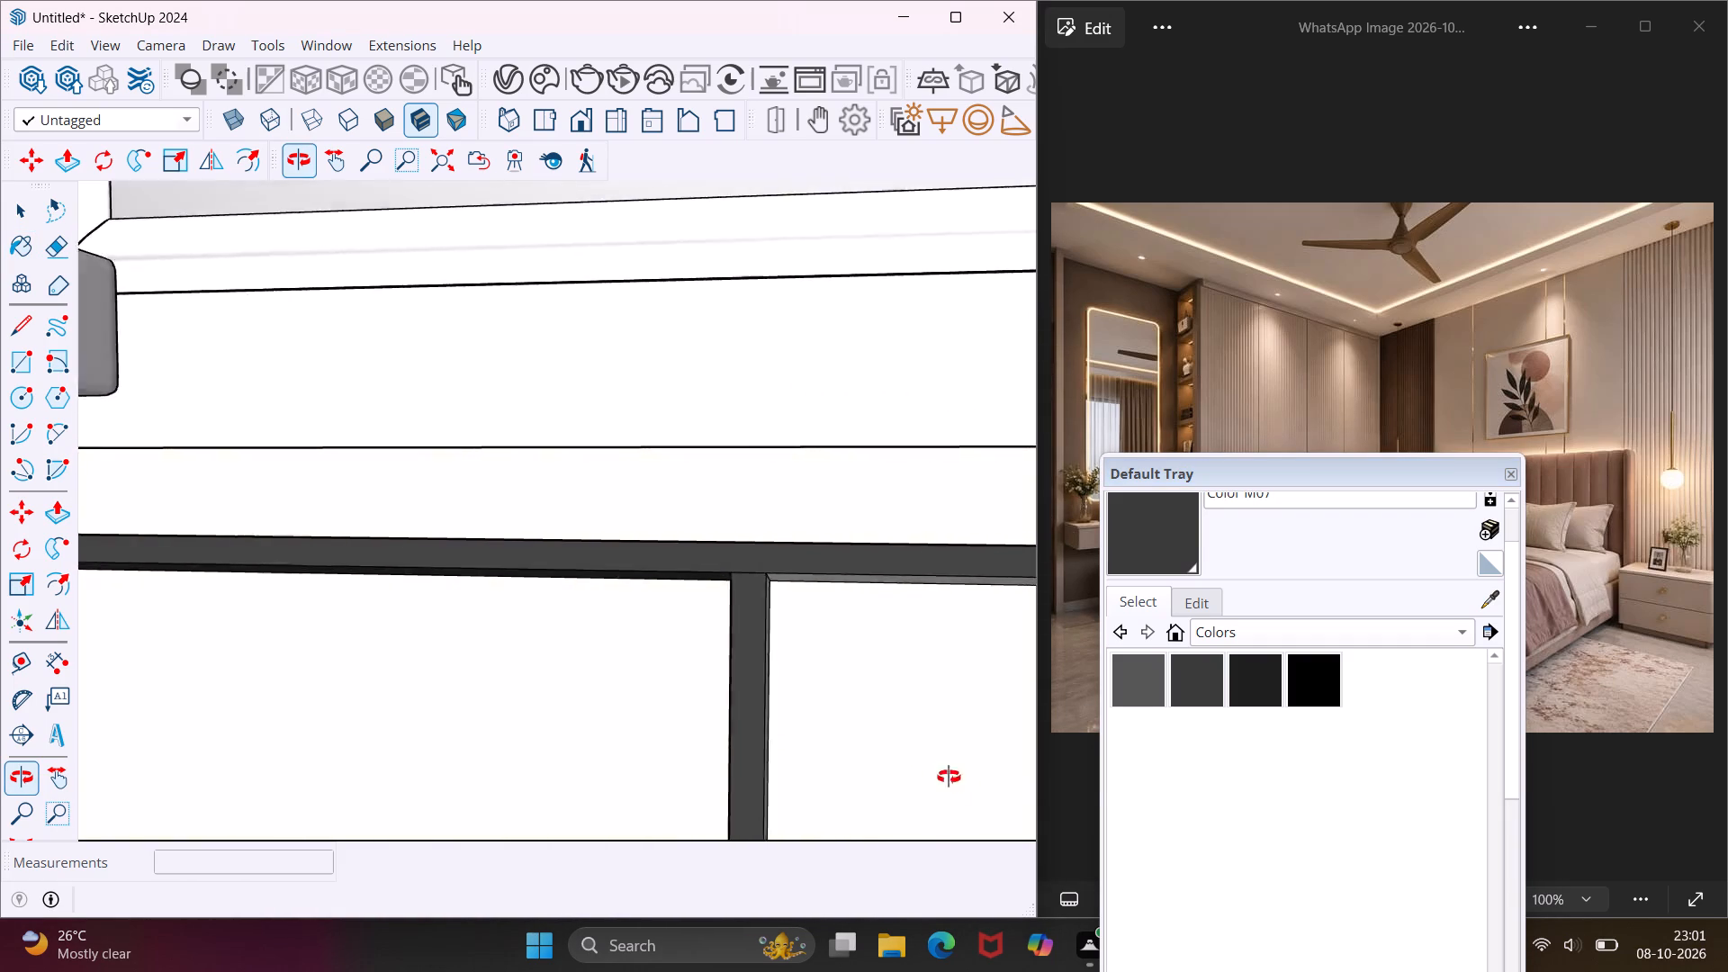
pyautogui.moveTo(949, 777); pyautogui.dragTo(1101, 787, button='middle')
pyautogui.click(704, 616)
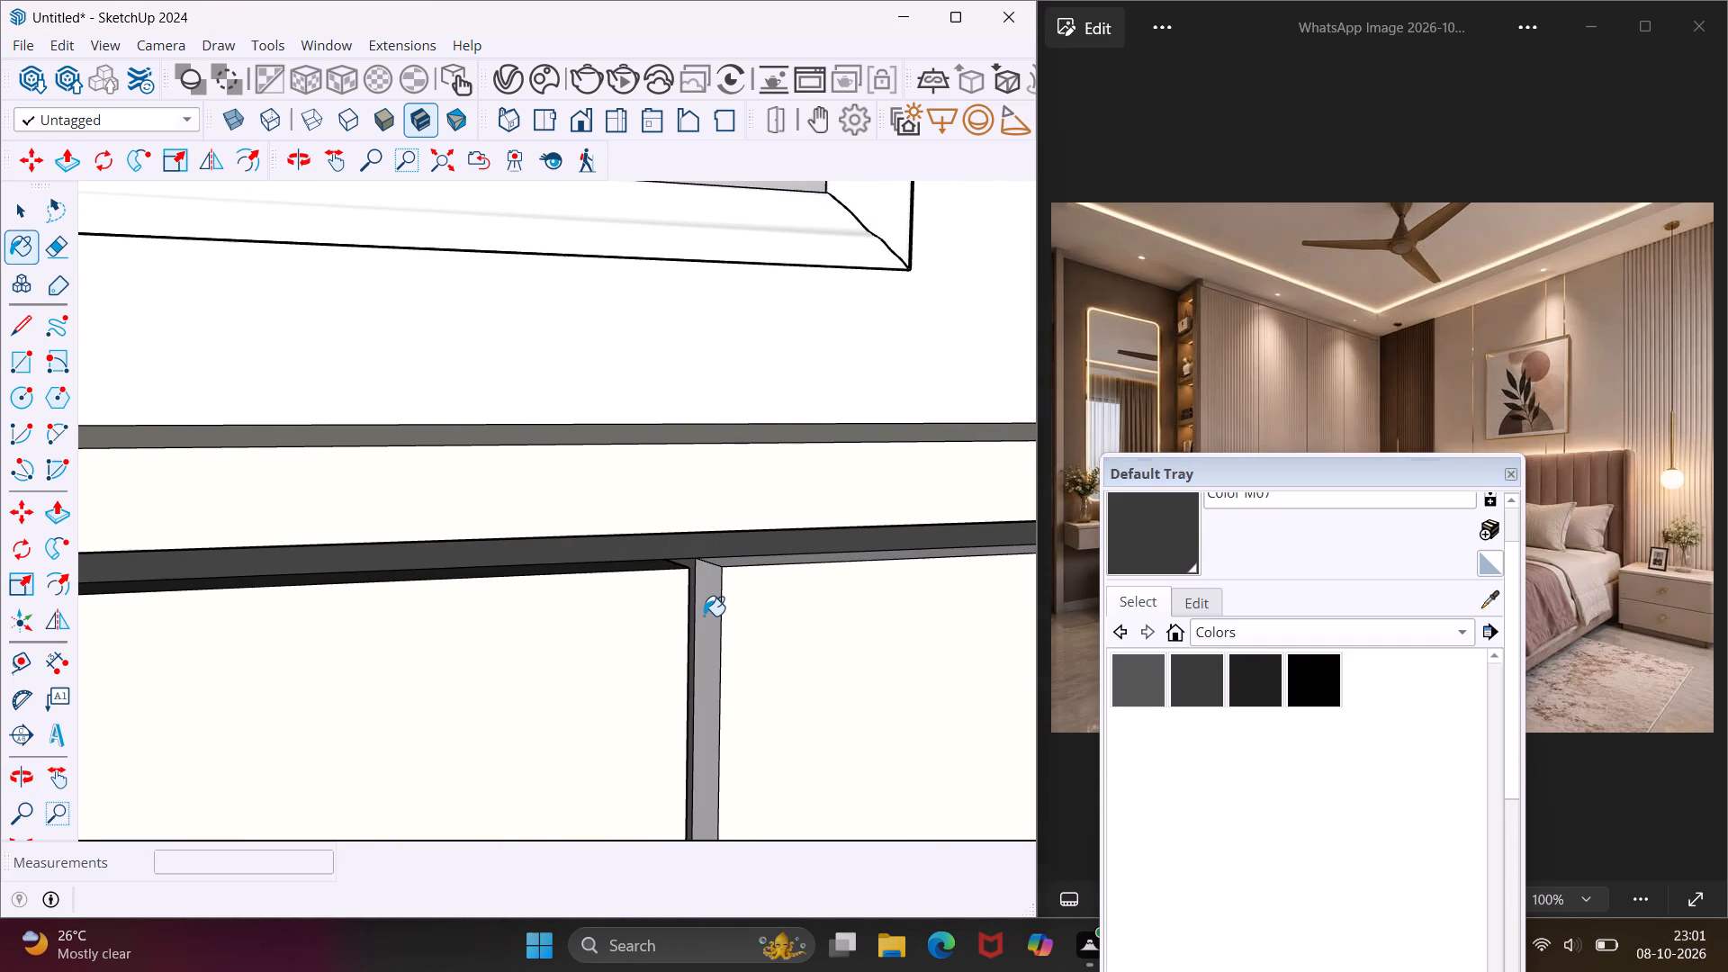
pyautogui.click(725, 564)
# Paint the underside and back face of the groove below the console's drawers with Color M07, including where the vertical groove meets it.
pyautogui.scroll(-2, 699, 564)
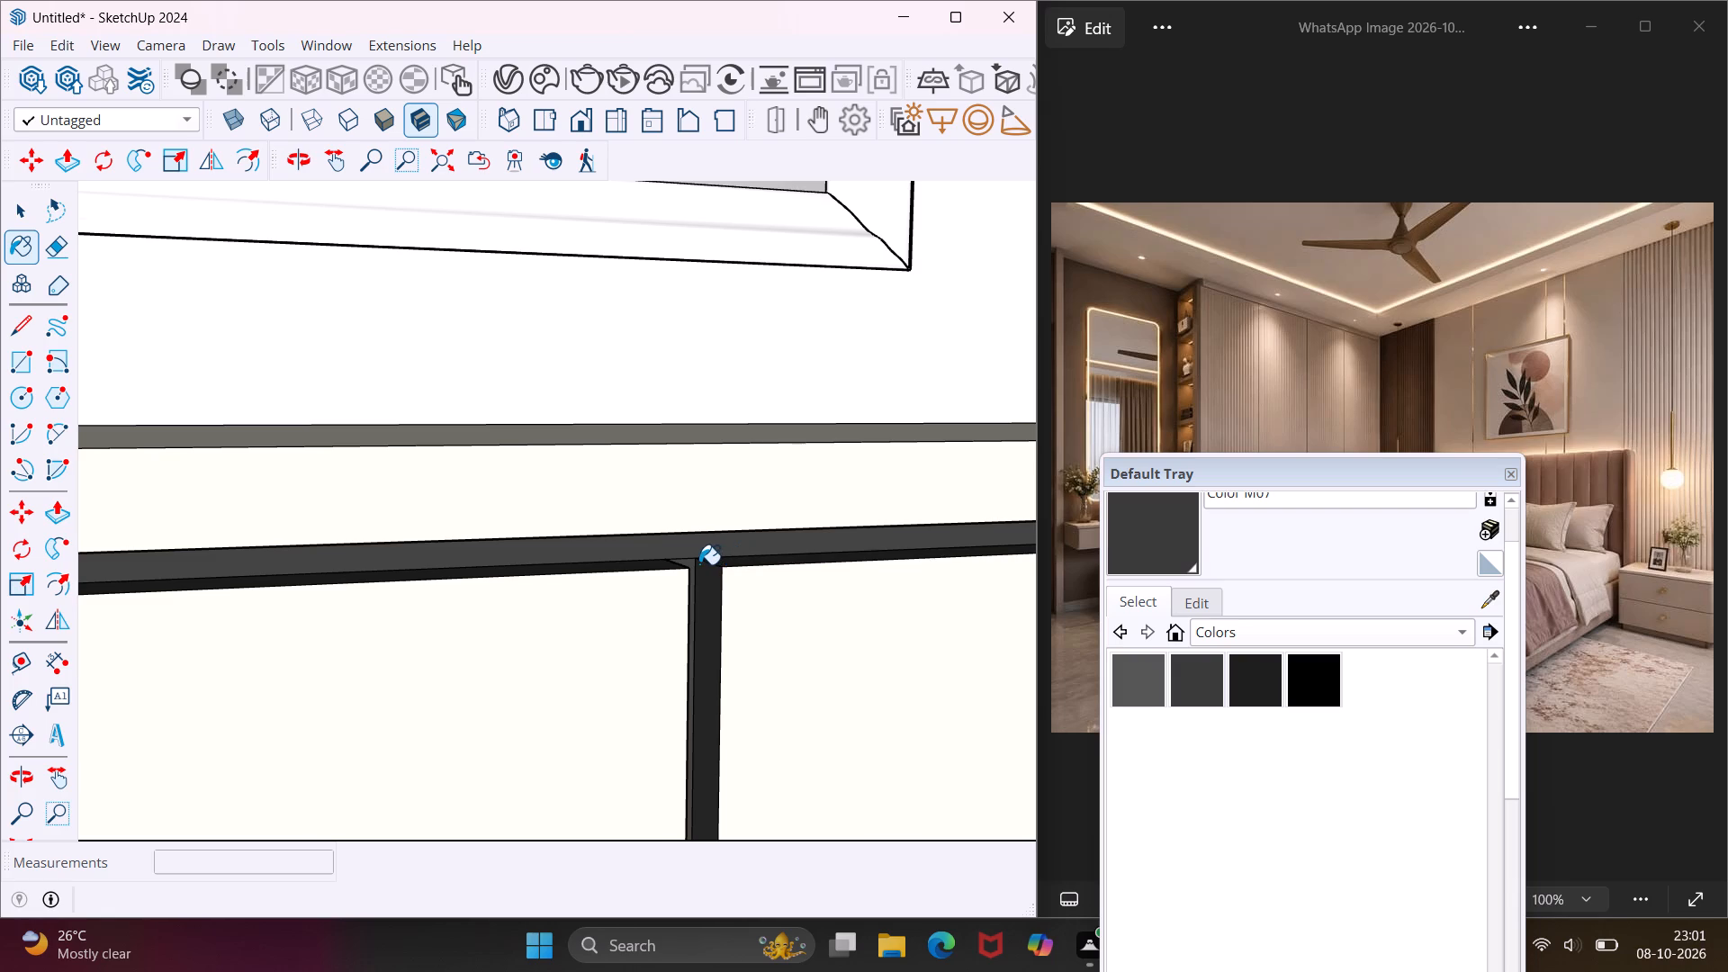
pyautogui.scroll(-7, 699, 564)
pyautogui.moveTo(687, 644); pyautogui.dragTo(704, 480, button='middle')
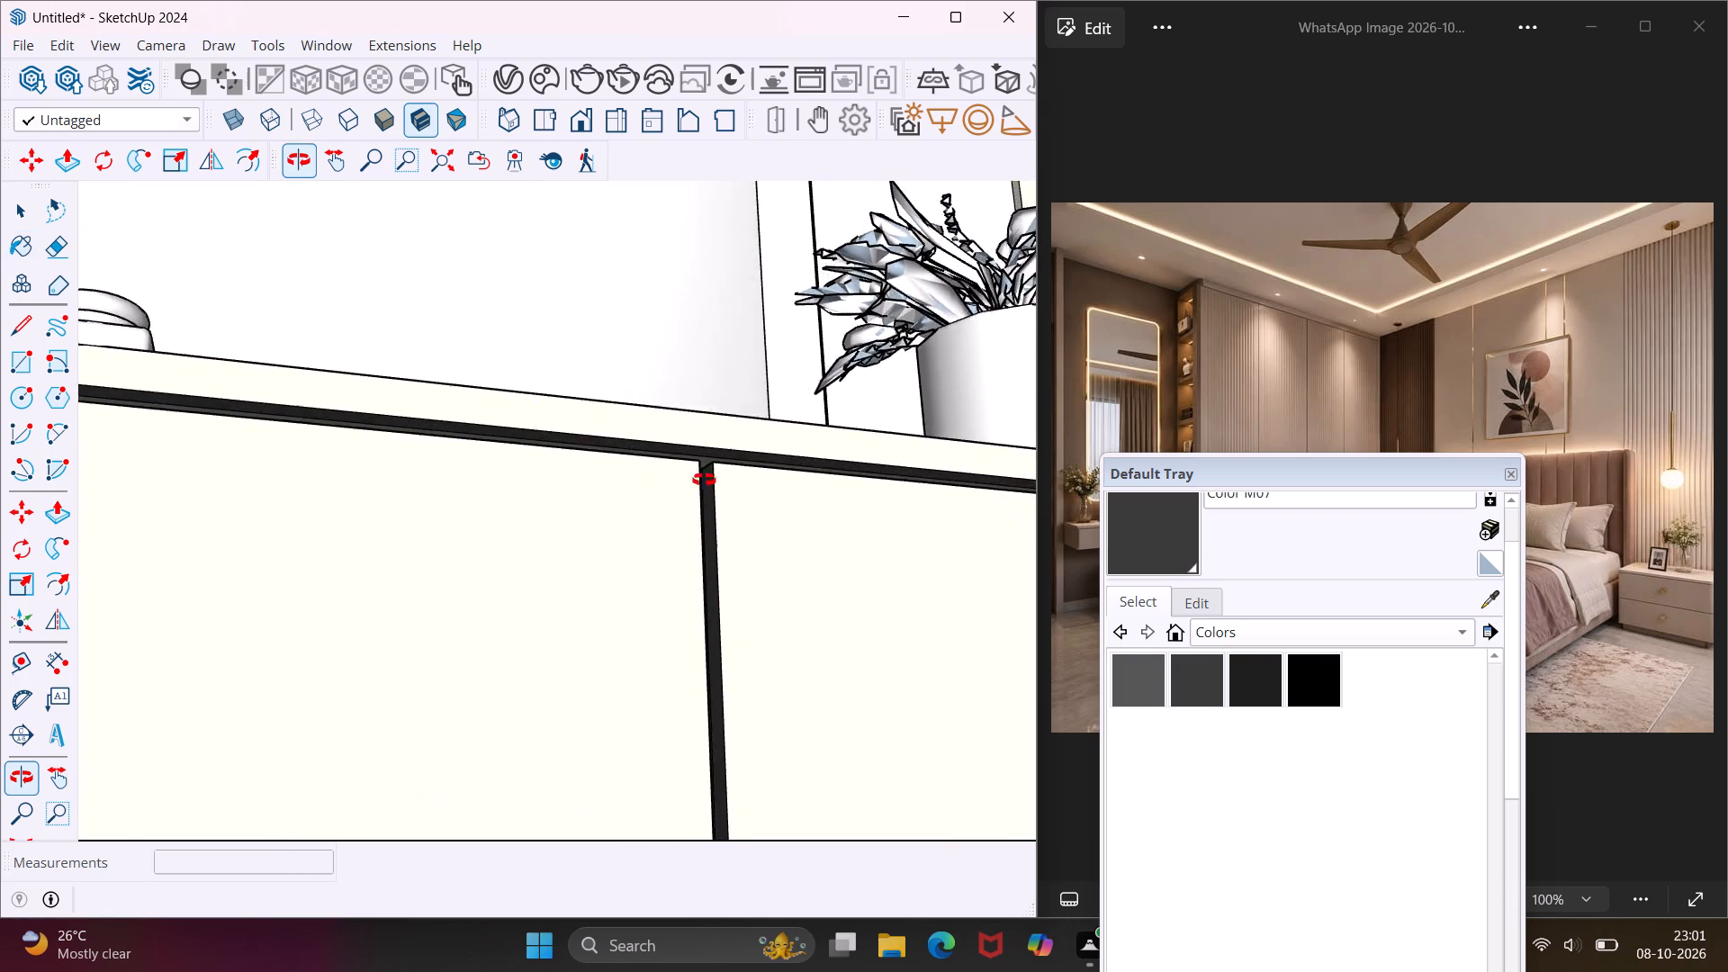
pyautogui.moveTo(704, 480); pyautogui.dragTo(779, 366, button='middle')
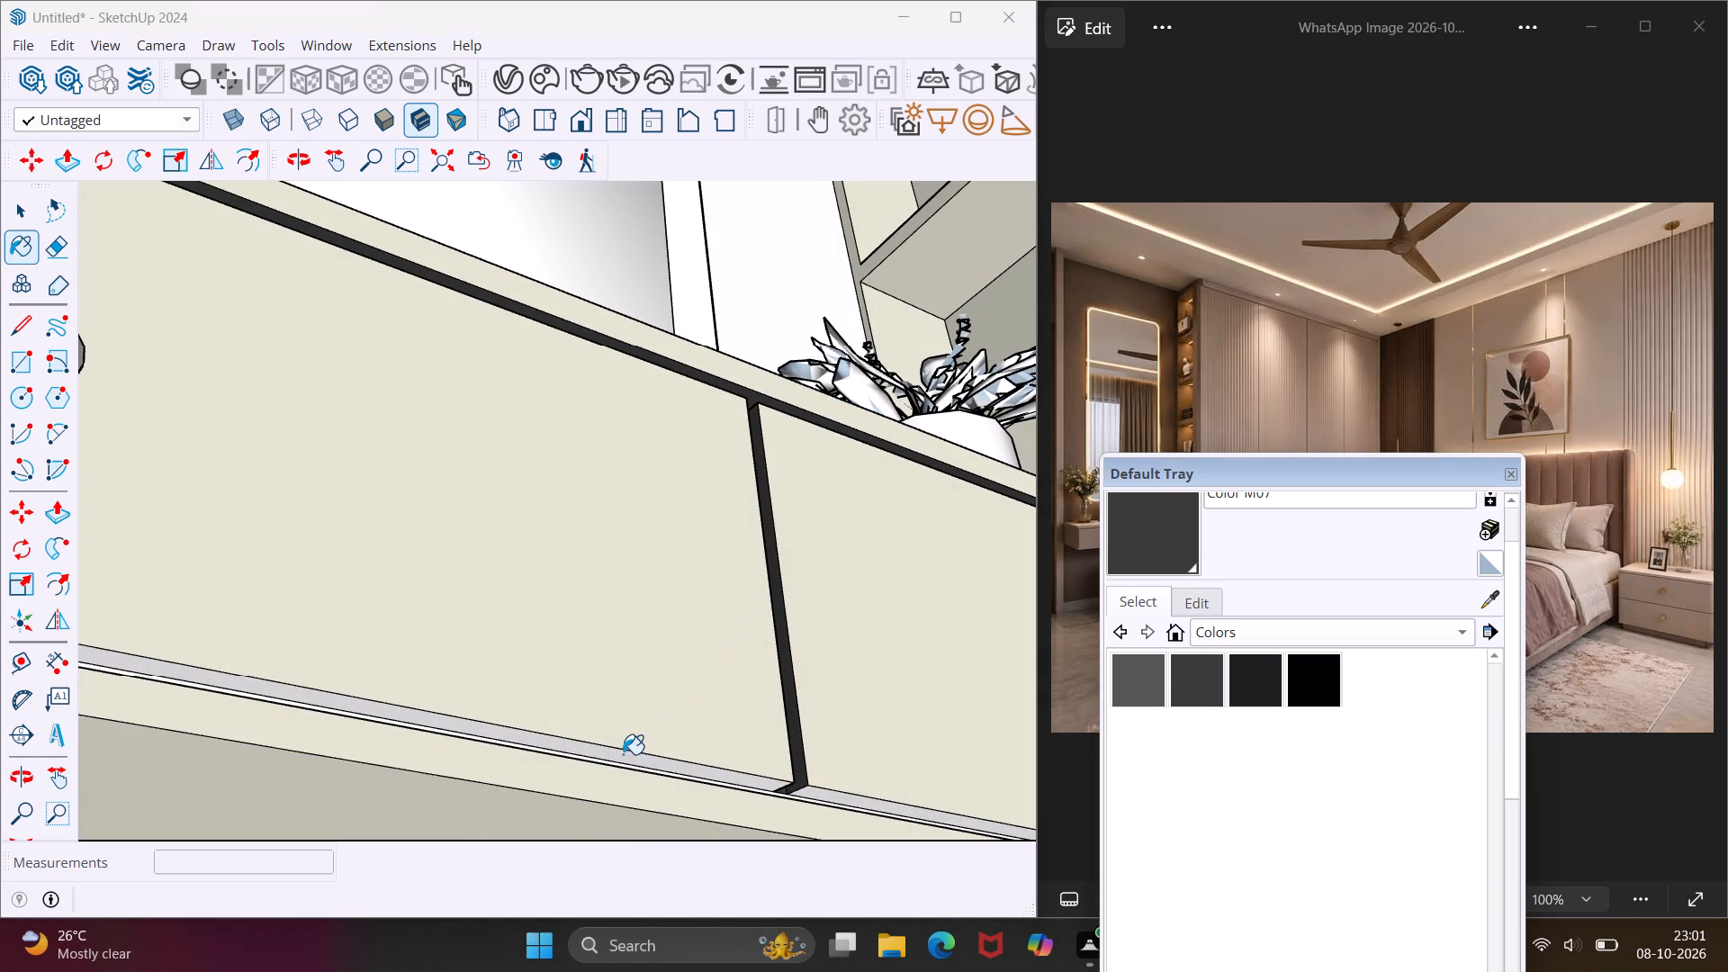
pyautogui.scroll(6, 621, 756)
pyautogui.click(617, 756)
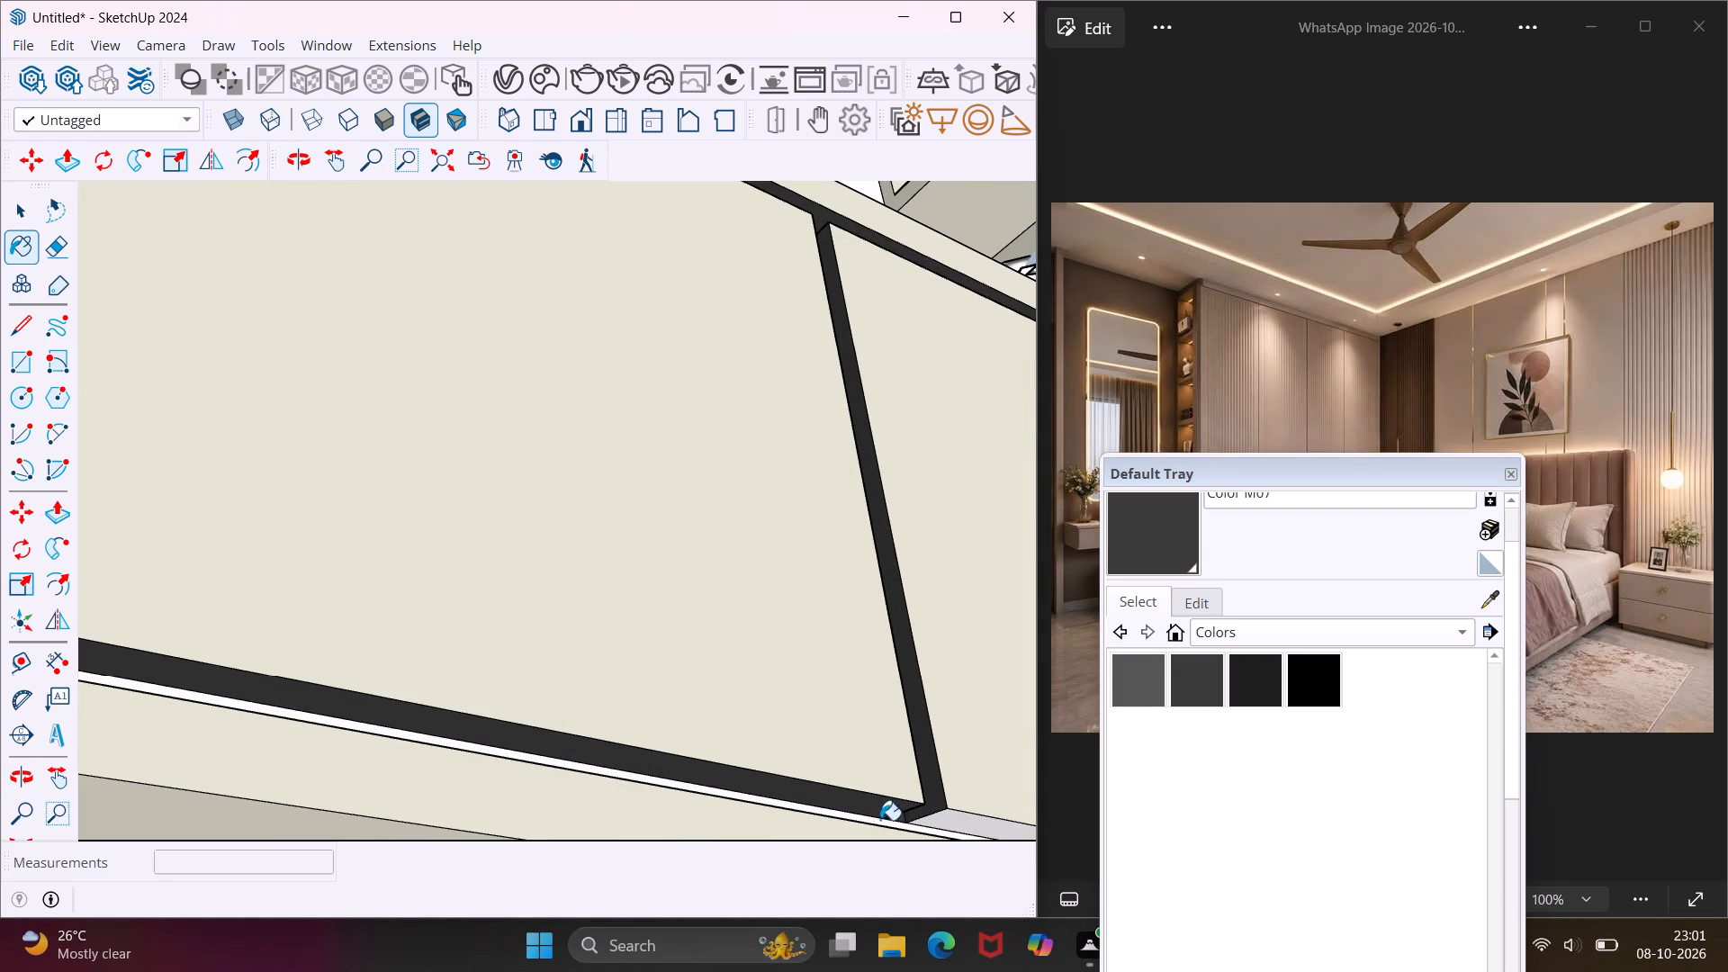
pyautogui.click(930, 817)
pyautogui.click(941, 817)
pyautogui.moveTo(925, 818); pyautogui.dragTo(659, 911, button='middle')
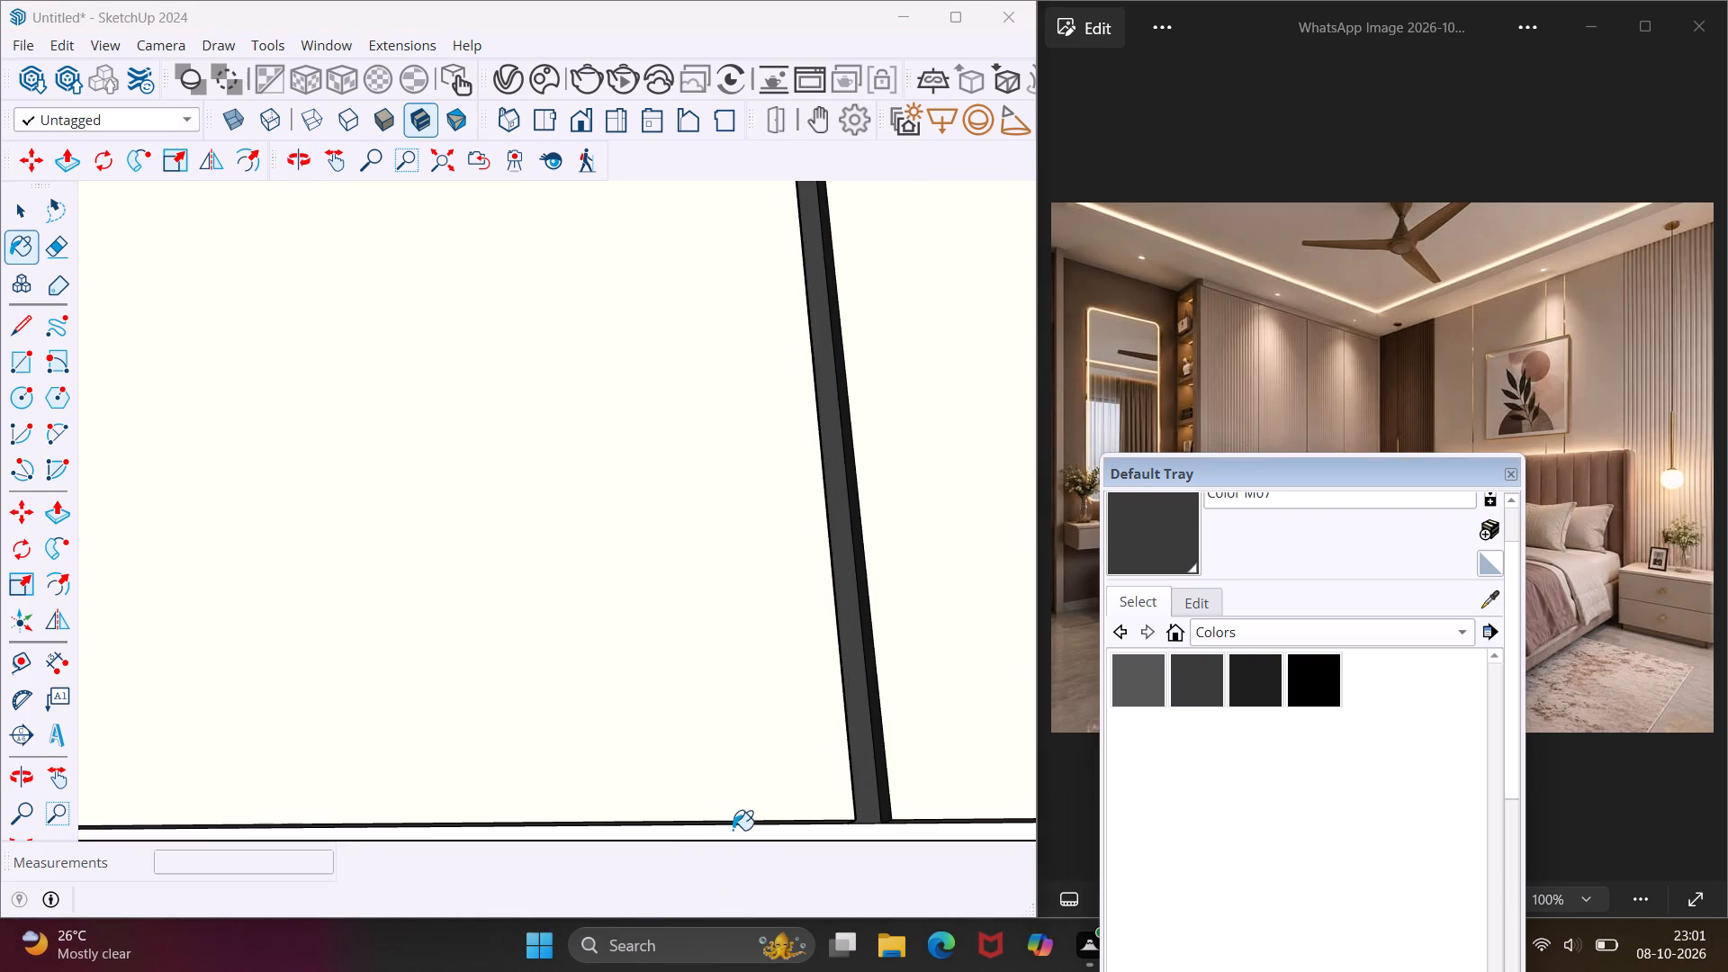
pyautogui.click(738, 841)
pyautogui.moveTo(717, 823); pyautogui.dragTo(922, 817, button='middle')
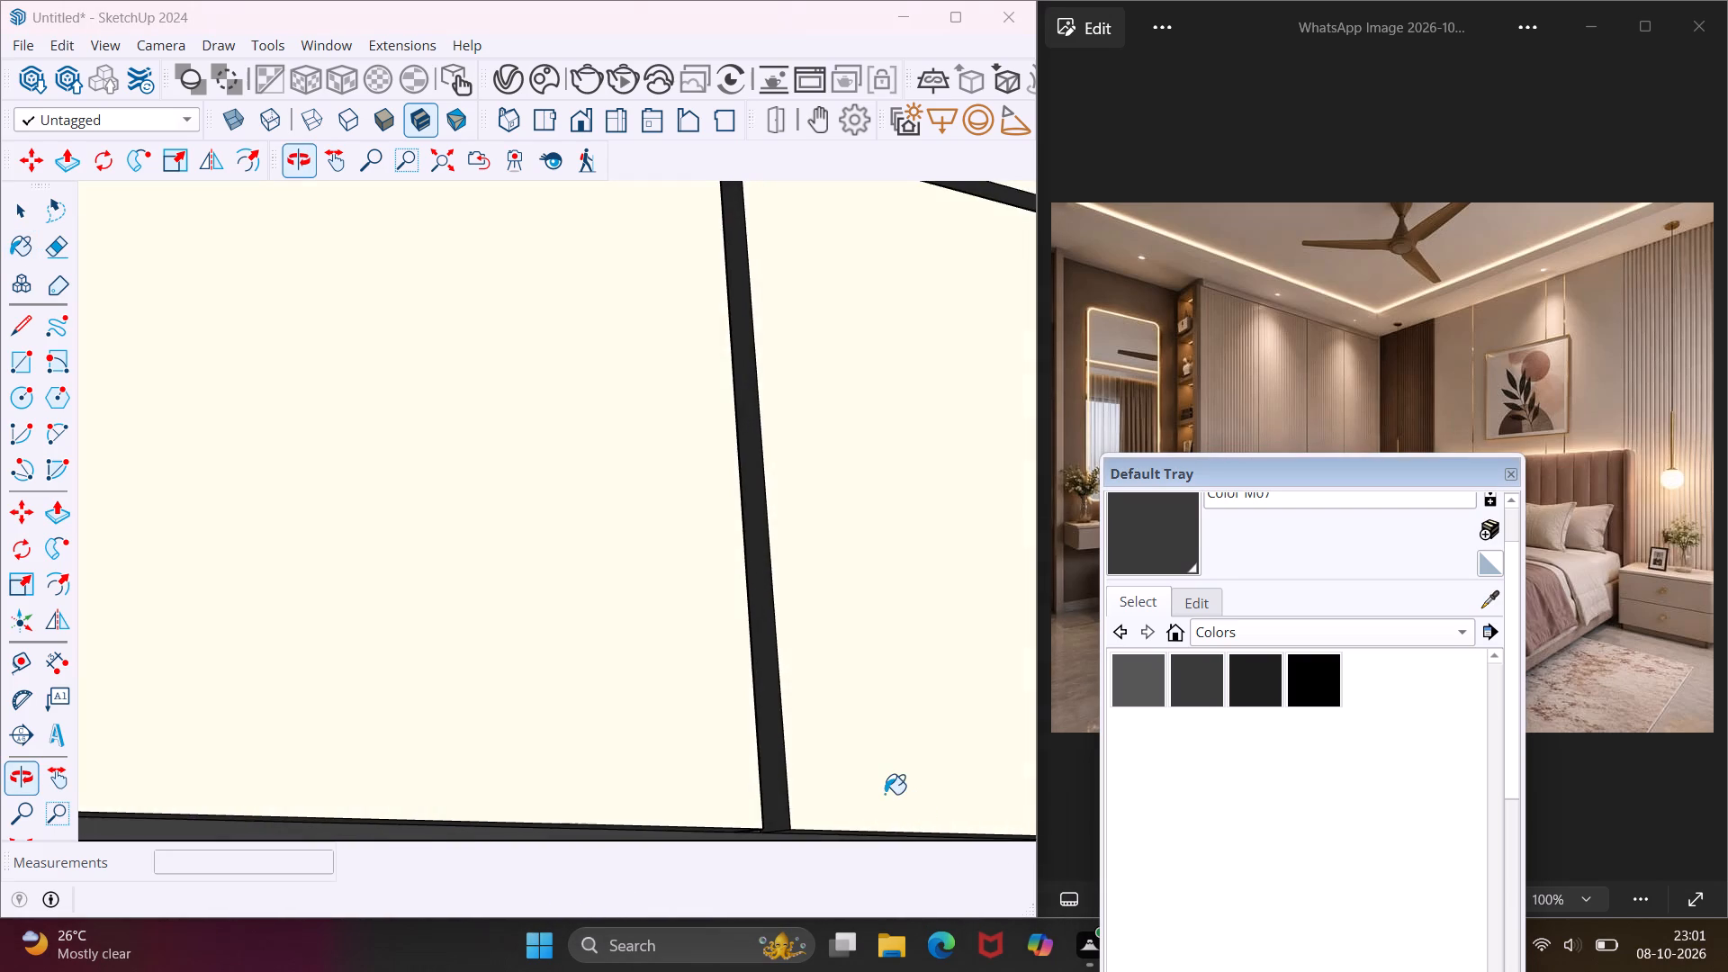
# Paint the remaining unpainted face of the groove below the console's drawers with Color M07 and finish editing the console.
pyautogui.scroll(-10, 877, 788)
pyautogui.moveTo(509, 765); pyautogui.dragTo(775, 808, button='middle')
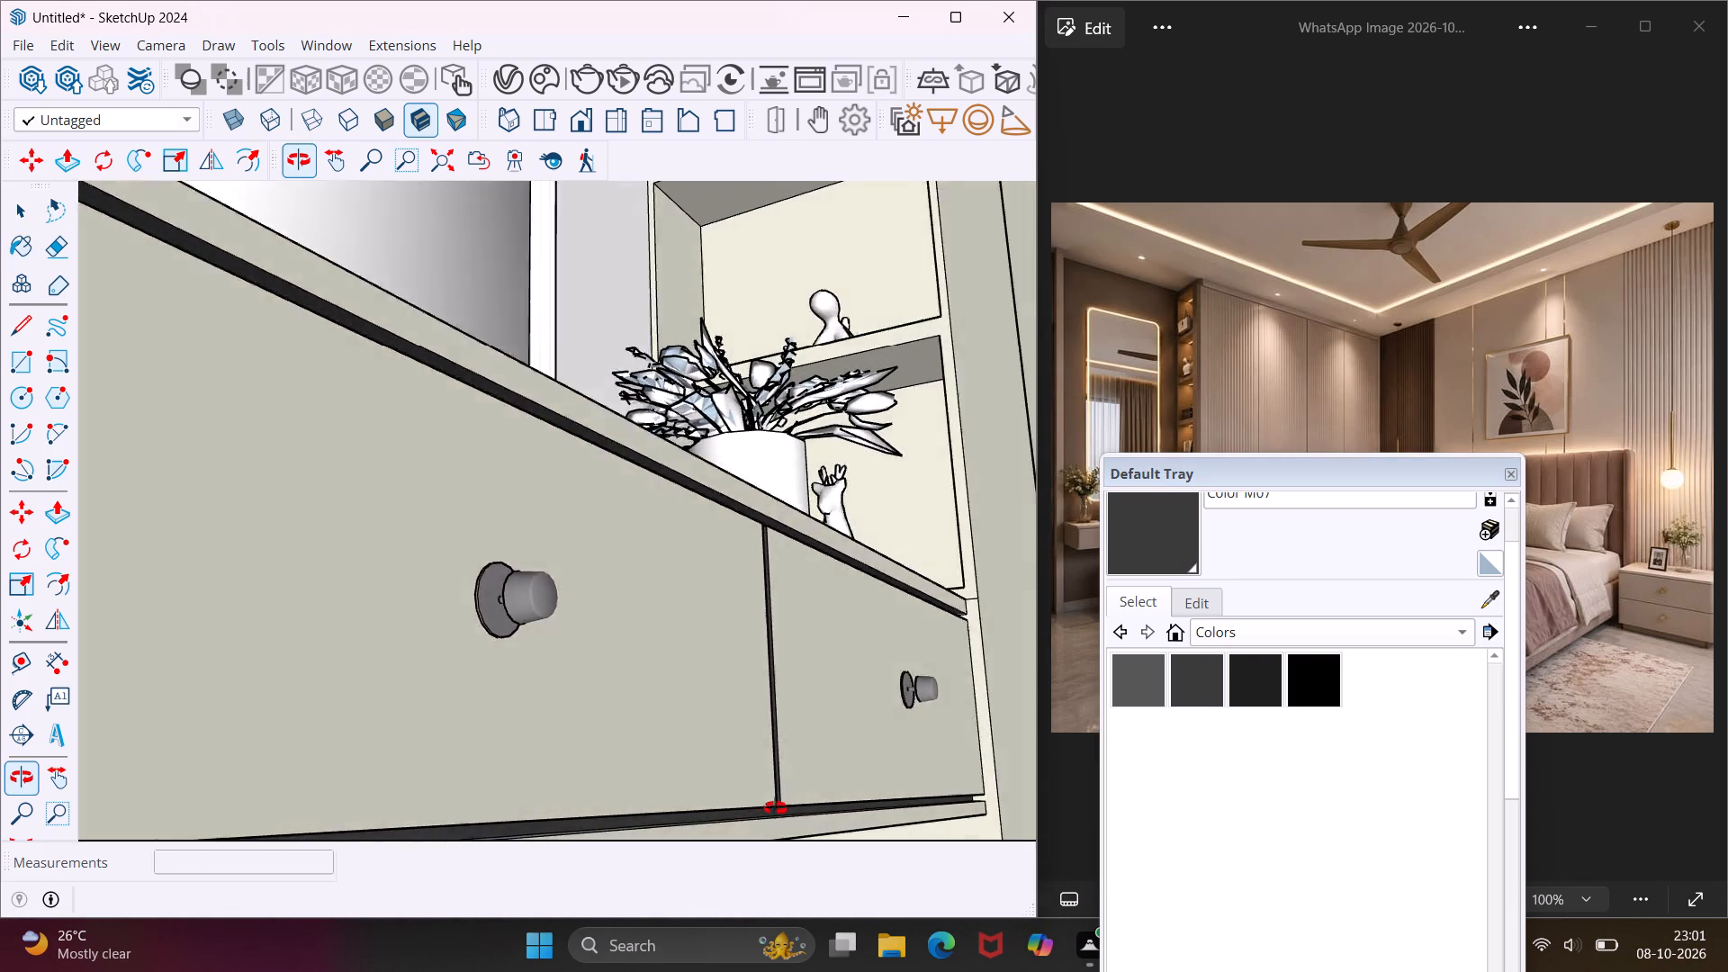
pyautogui.moveTo(775, 808); pyautogui.dragTo(895, 806, button='middle')
pyautogui.scroll(-3, 867, 799)
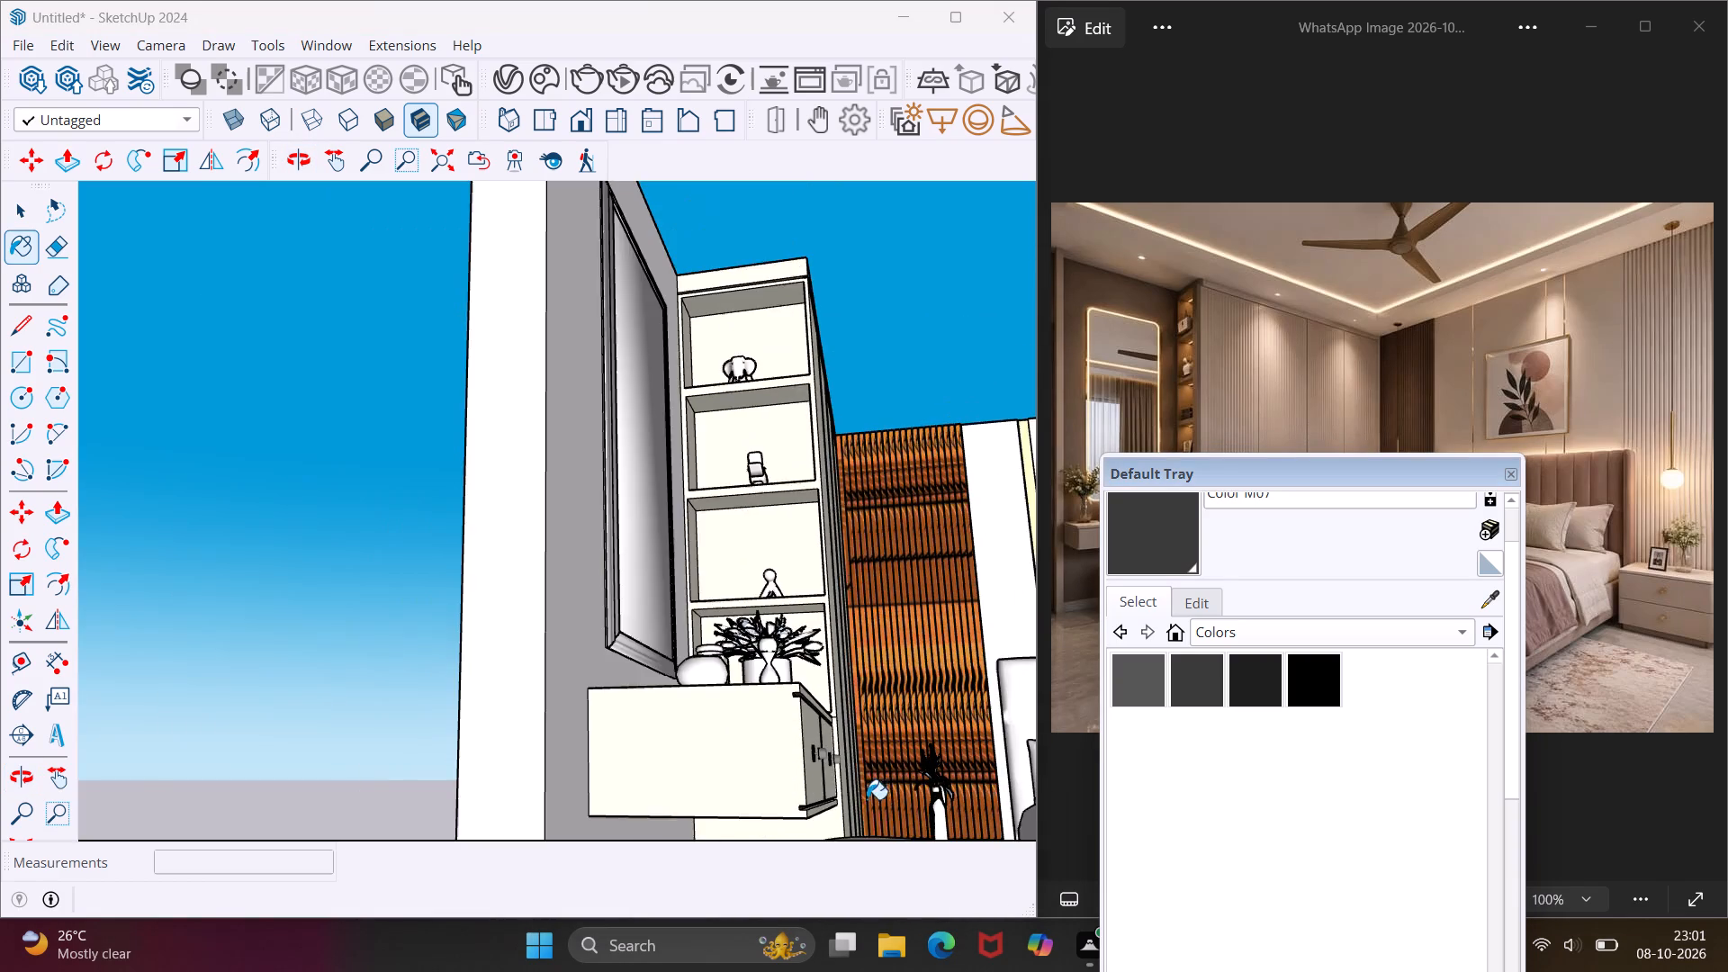
pyautogui.scroll(-5, 867, 799)
pyautogui.scroll(14, 831, 810)
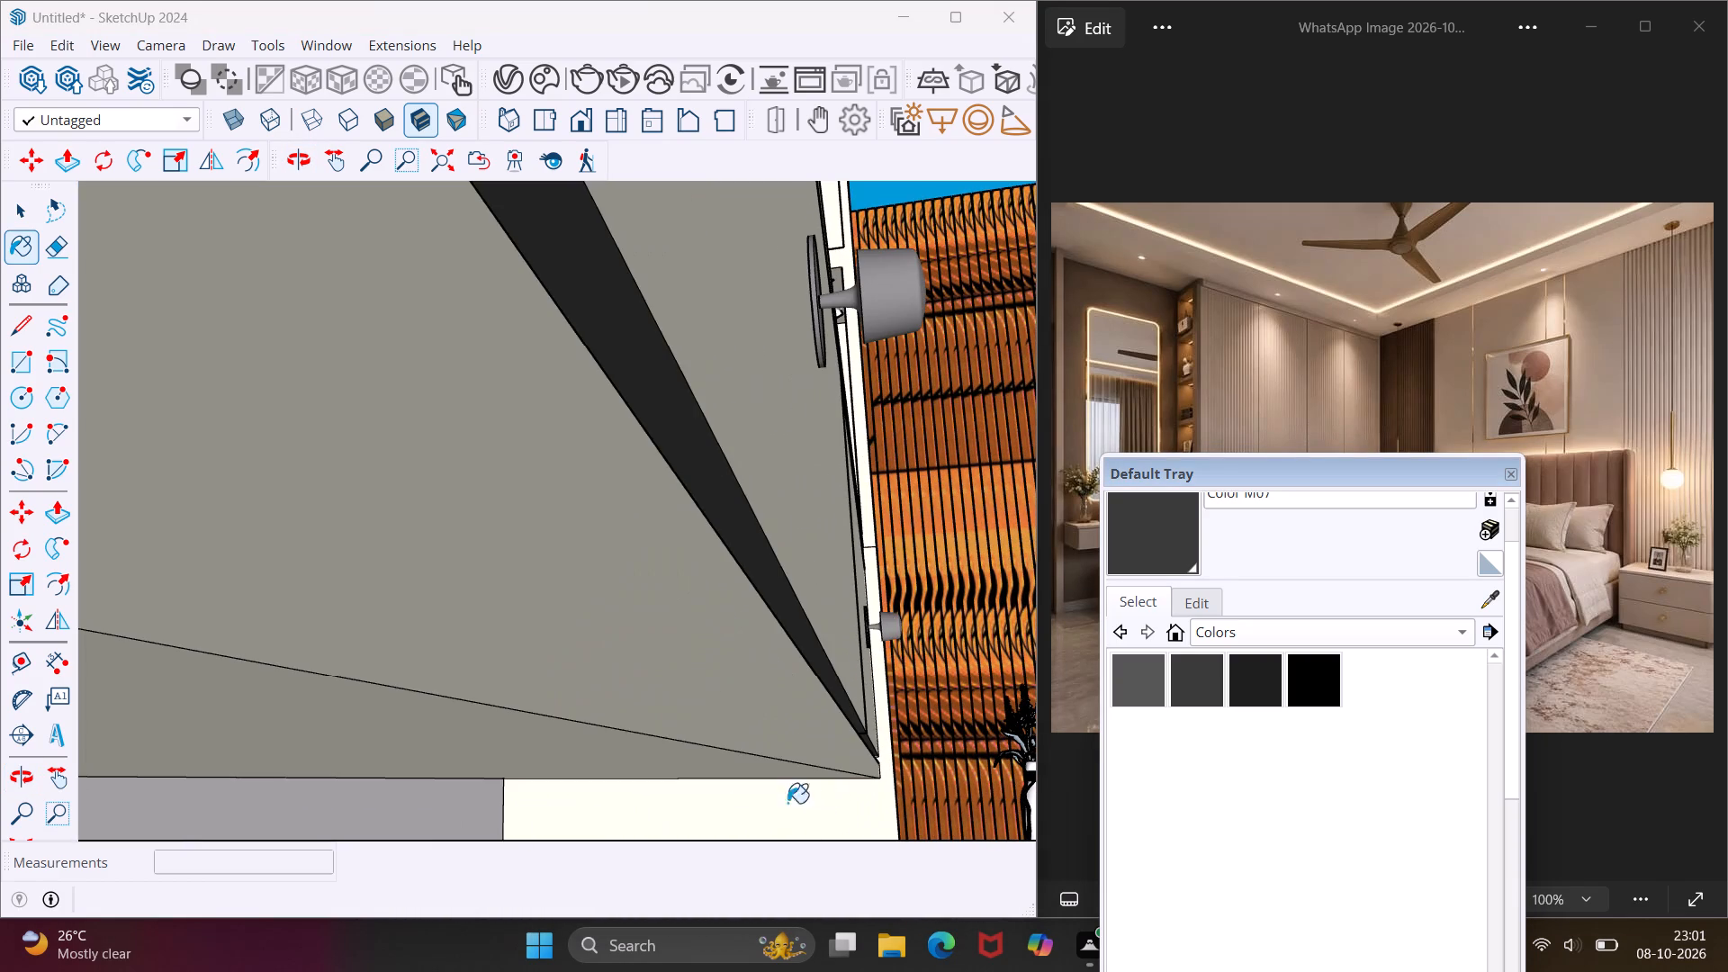
pyautogui.moveTo(742, 653); pyautogui.dragTo(778, 783, button='middle')
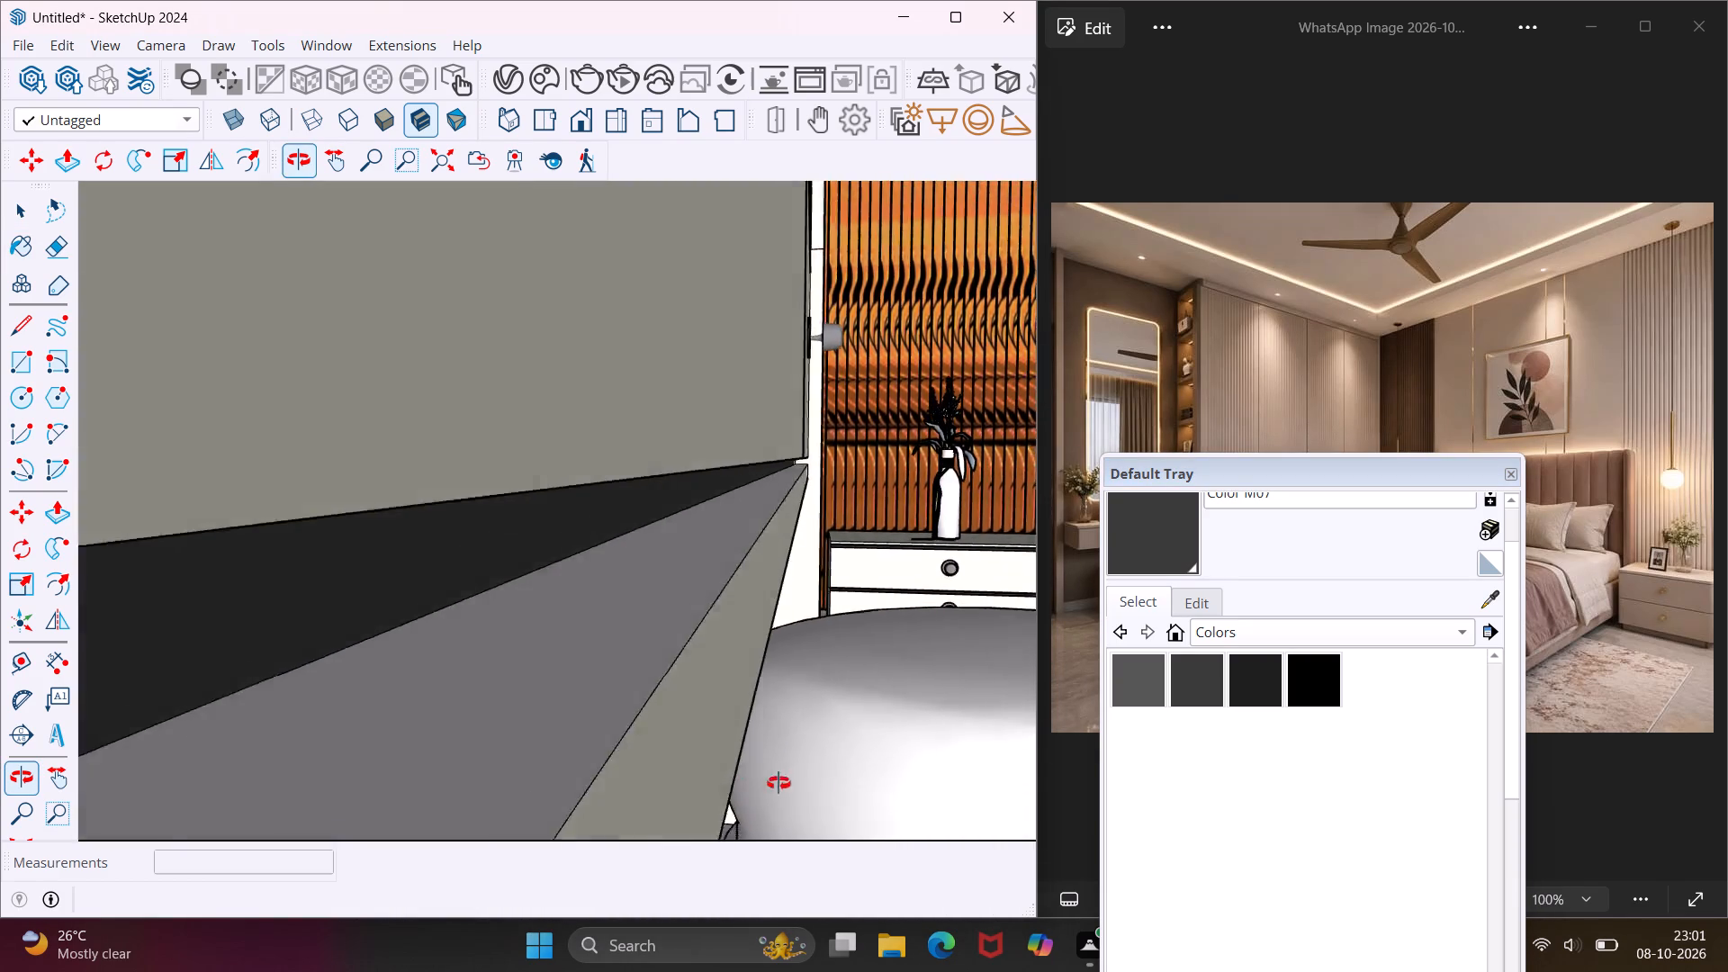
pyautogui.moveTo(778, 783); pyautogui.dragTo(805, 787, button='middle')
pyautogui.moveTo(746, 761); pyautogui.dragTo(430, 669, button='middle')
pyautogui.scroll(-5, 430, 669)
pyautogui.scroll(-10, 594, 787)
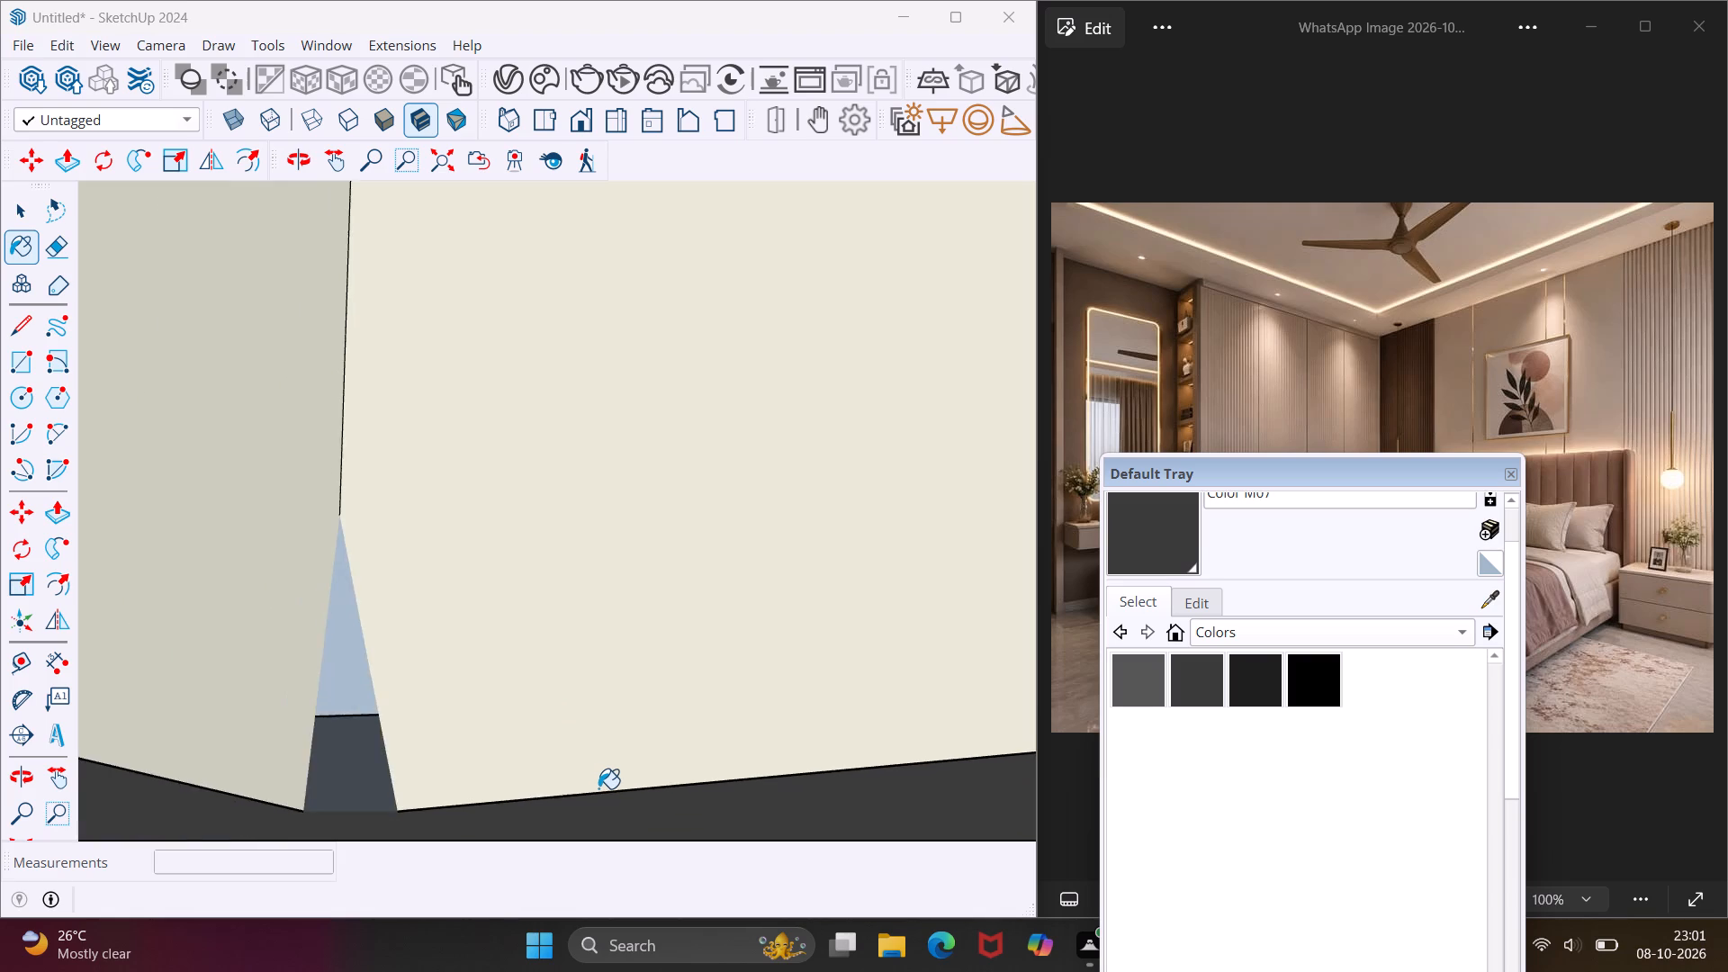
pyautogui.scroll(-18, 598, 788)
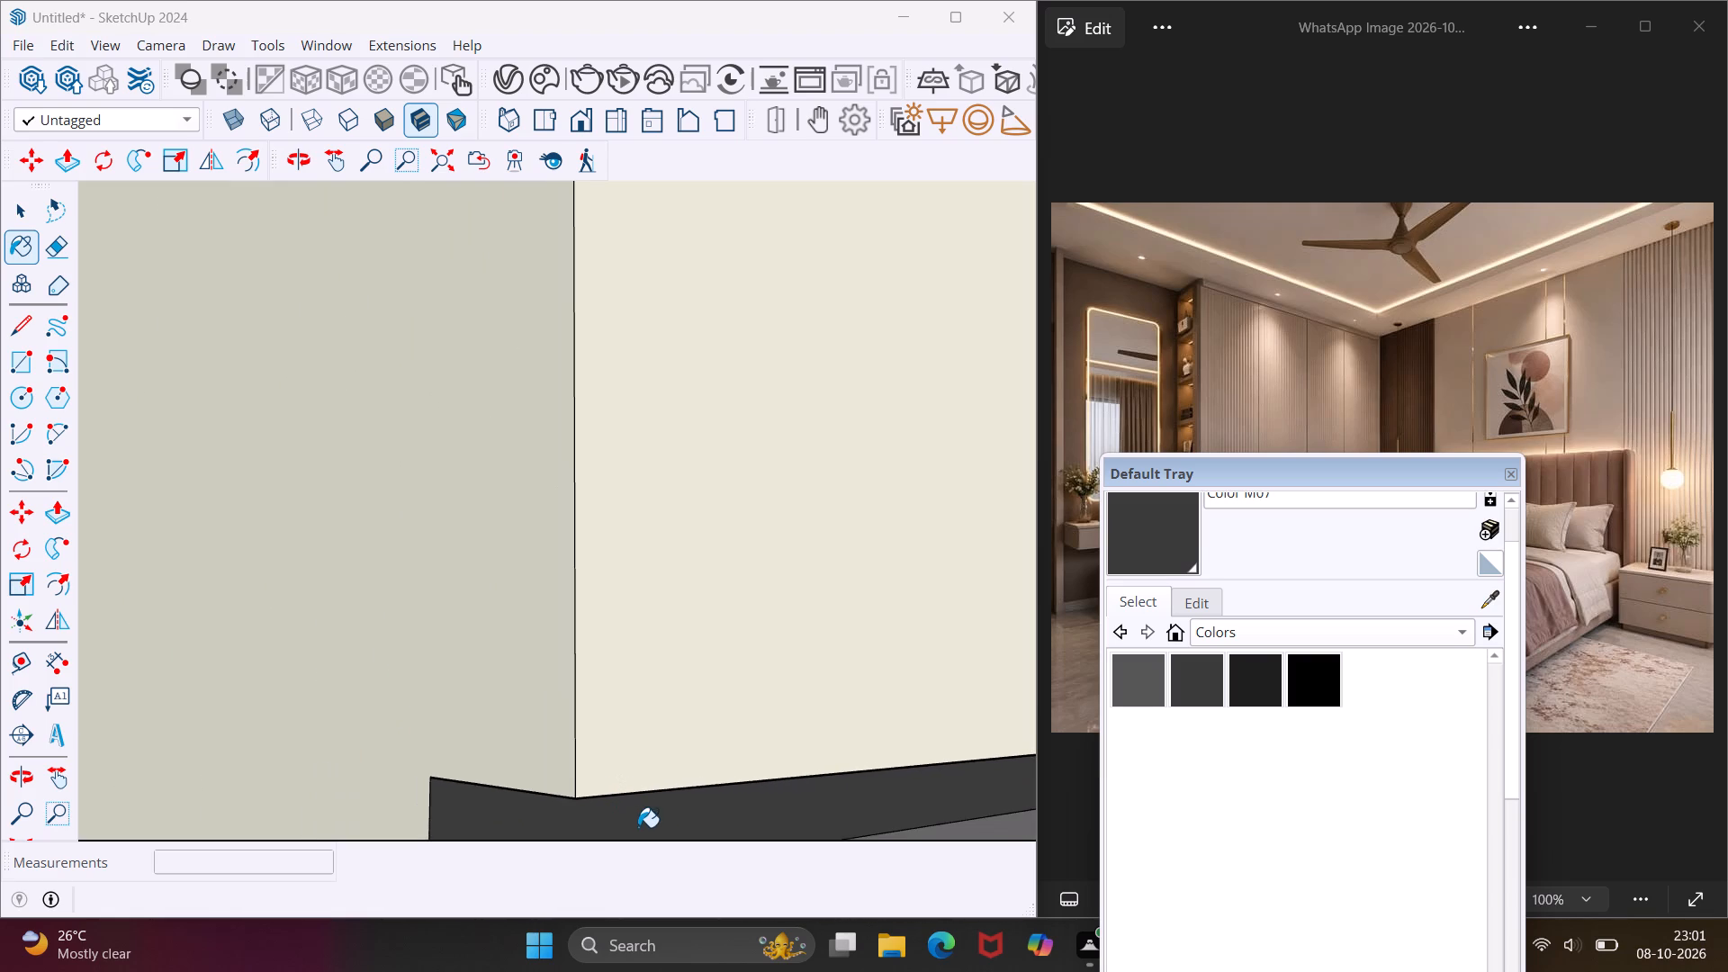
pyautogui.scroll(-3, 638, 827)
pyautogui.scroll(3, 970, 834)
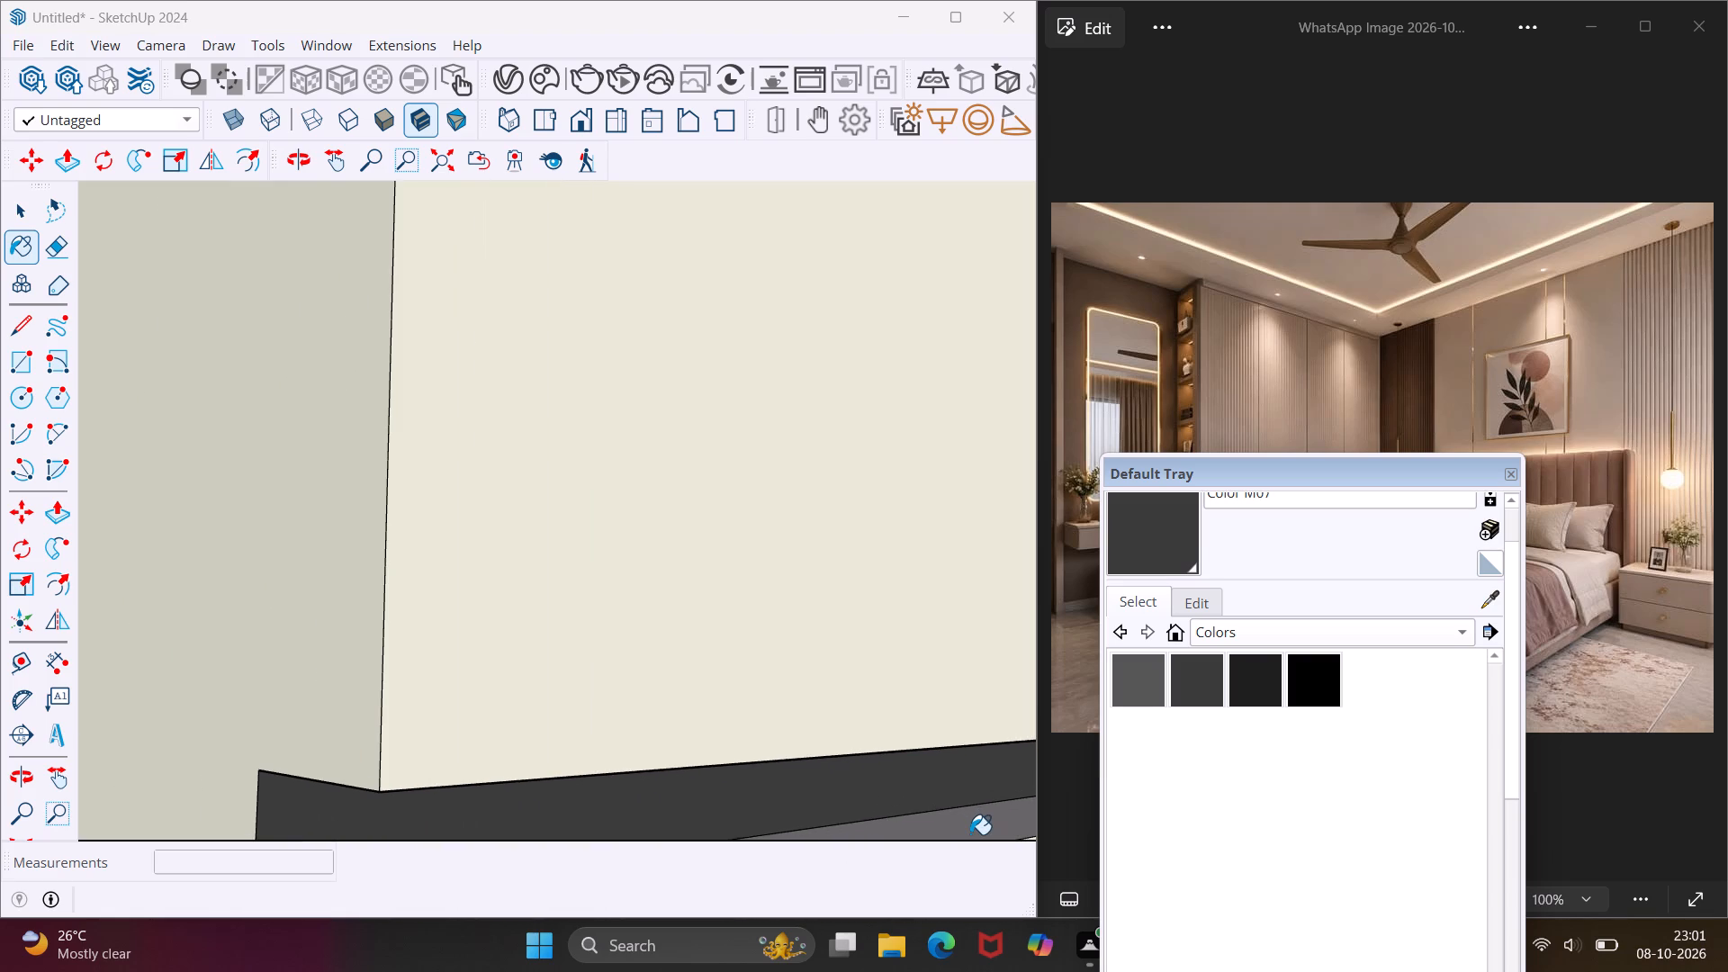
pyautogui.click(970, 832)
pyautogui.scroll(-16, 905, 799)
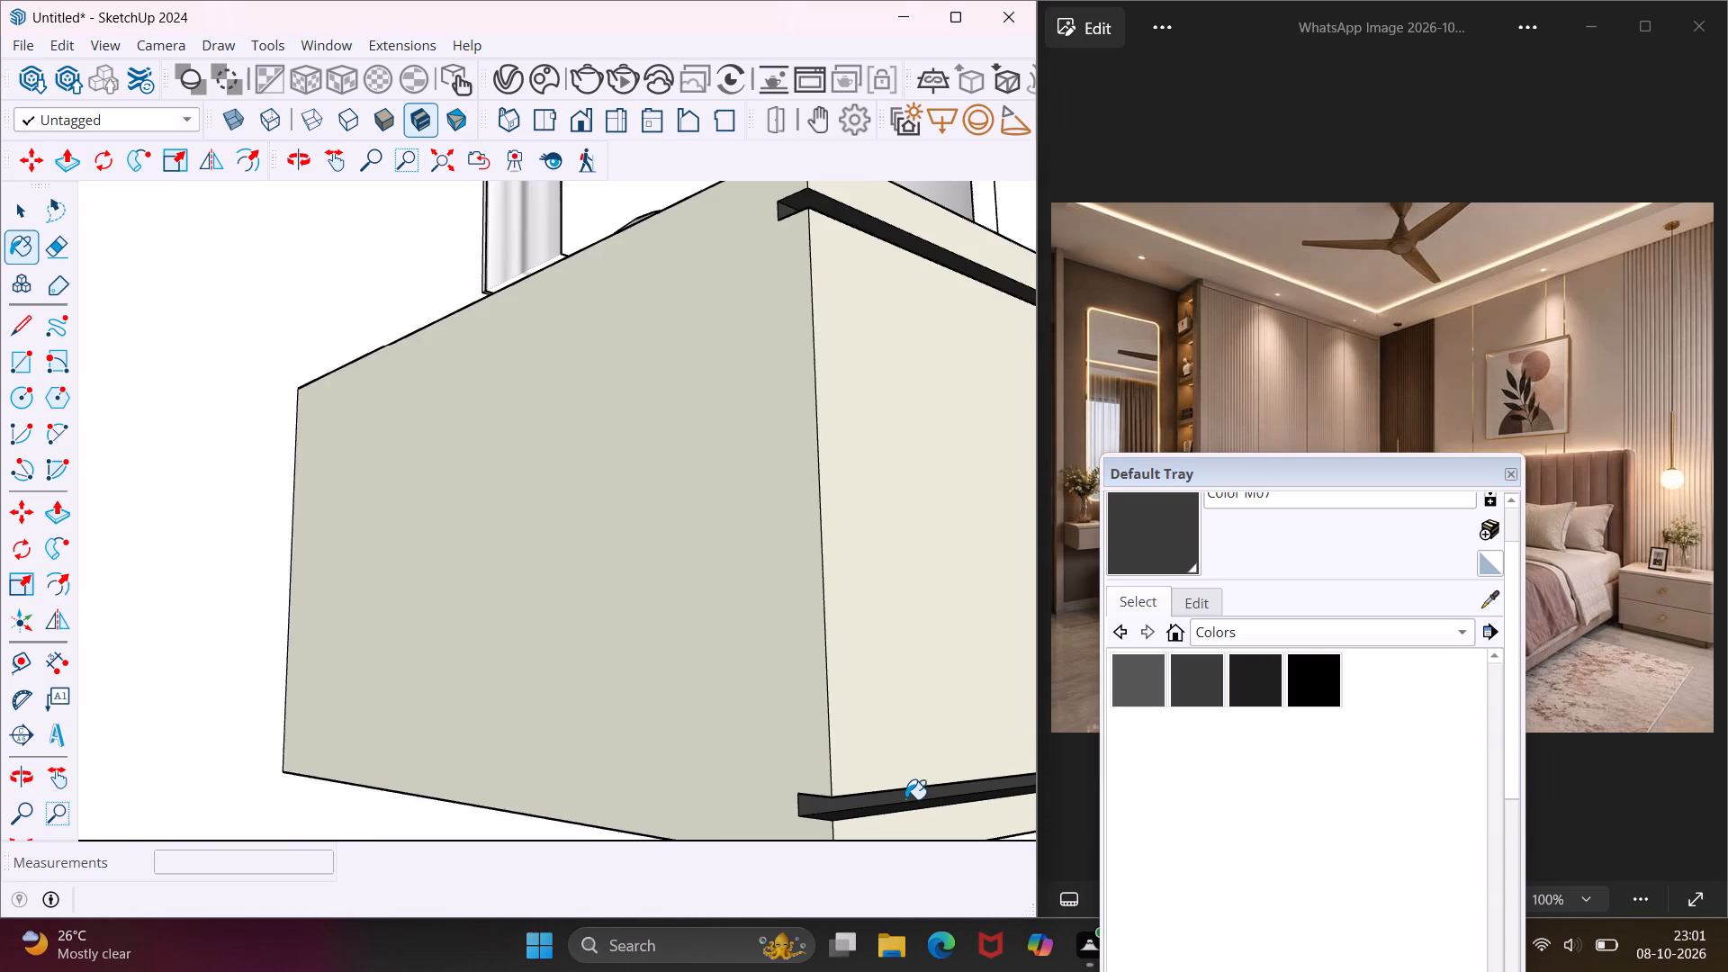
pyautogui.scroll(-16, 905, 799)
pyautogui.scroll(1, 905, 799)
pyautogui.scroll(-7, 905, 799)
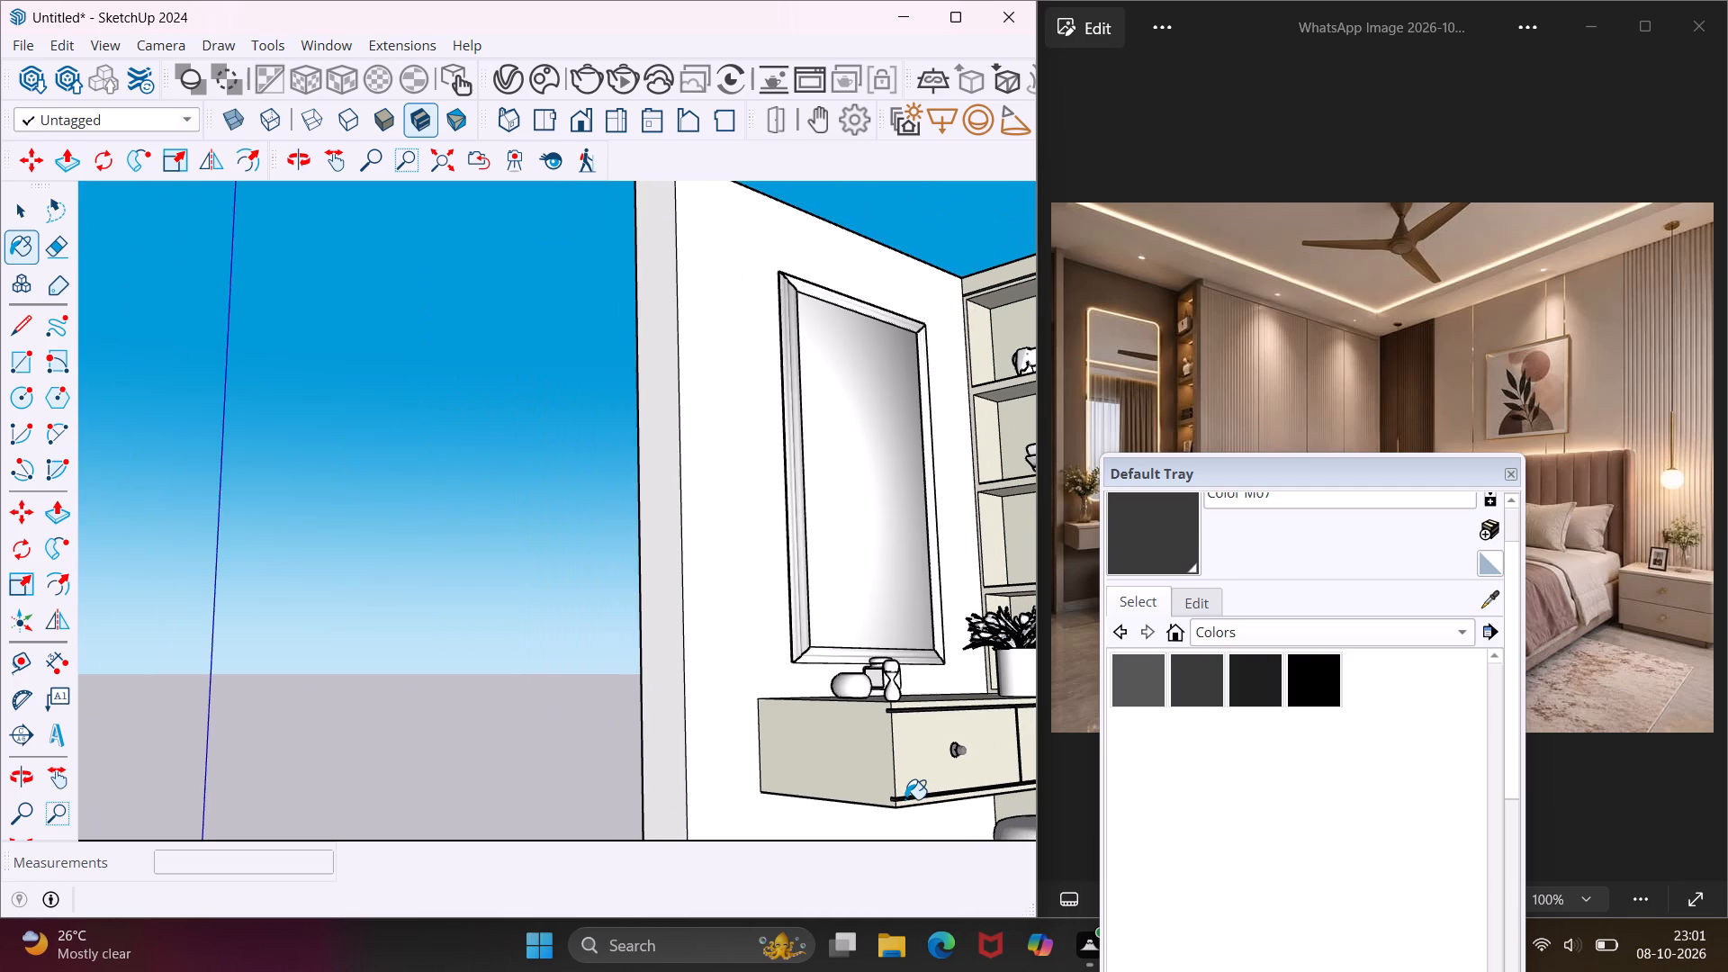
pyautogui.press('Escape')
pyautogui.press('space')
pyautogui.click(574, 702)
pyautogui.doubleClick(574, 701)
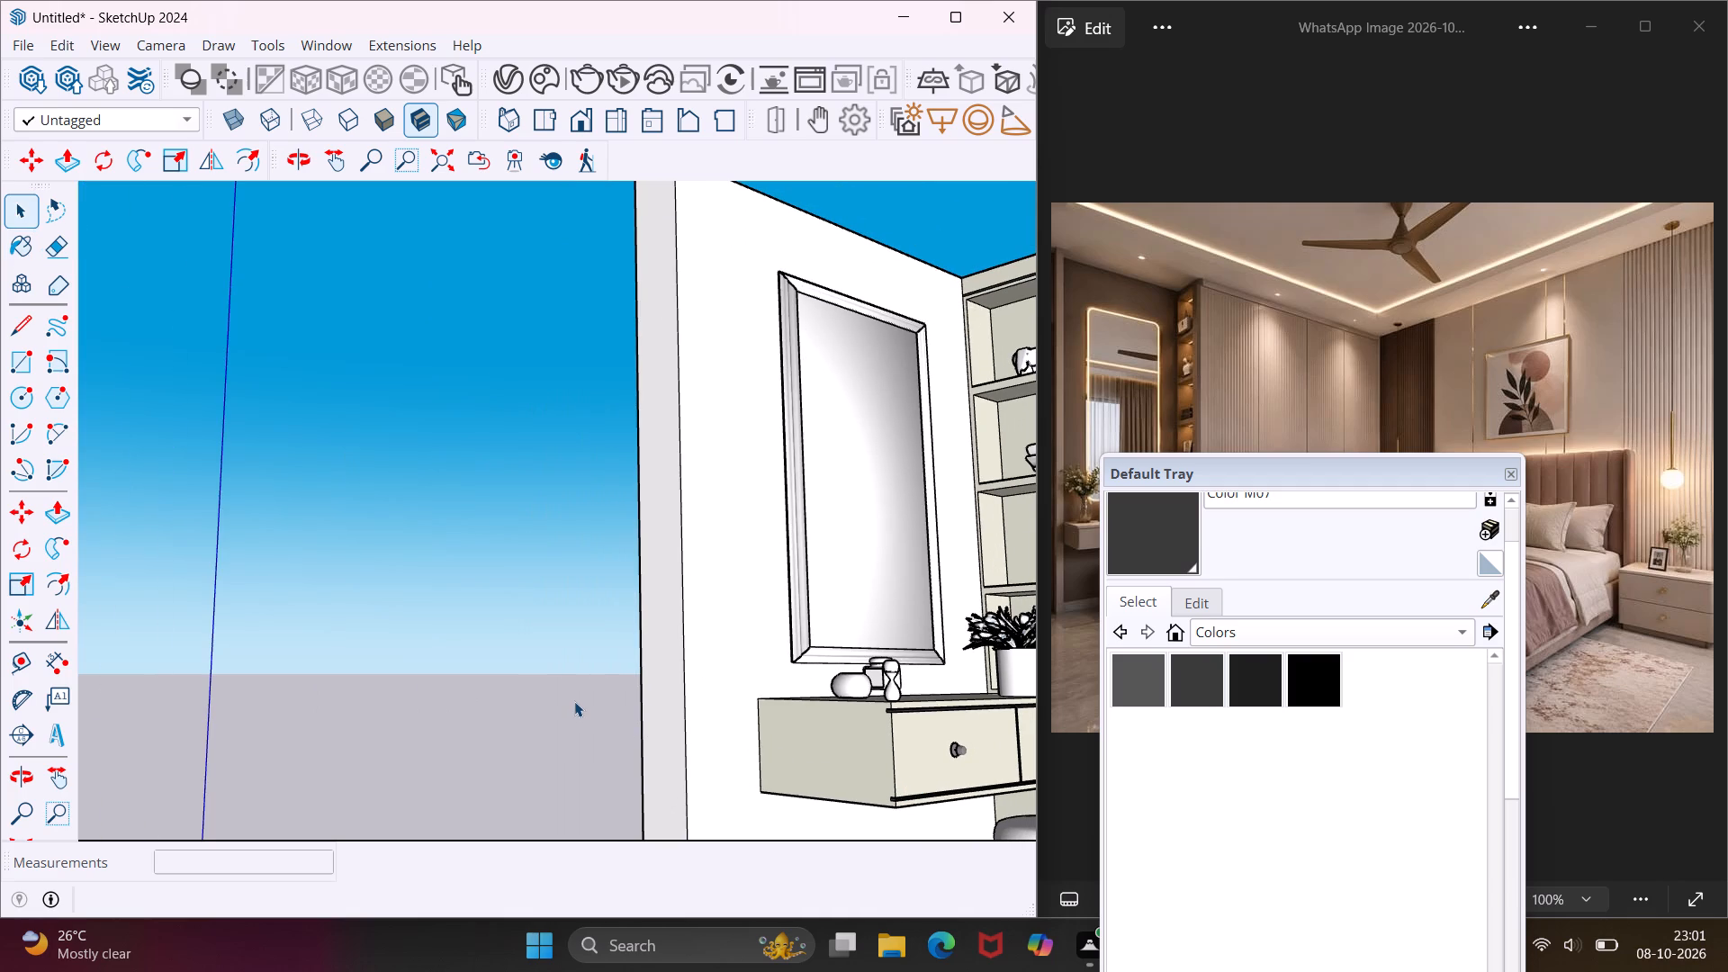
# Copy the rear ceiling edge of the top niche in the open shelving 1" forward along the niche's ceiling.
pyautogui.scroll(-10, 551, 658)
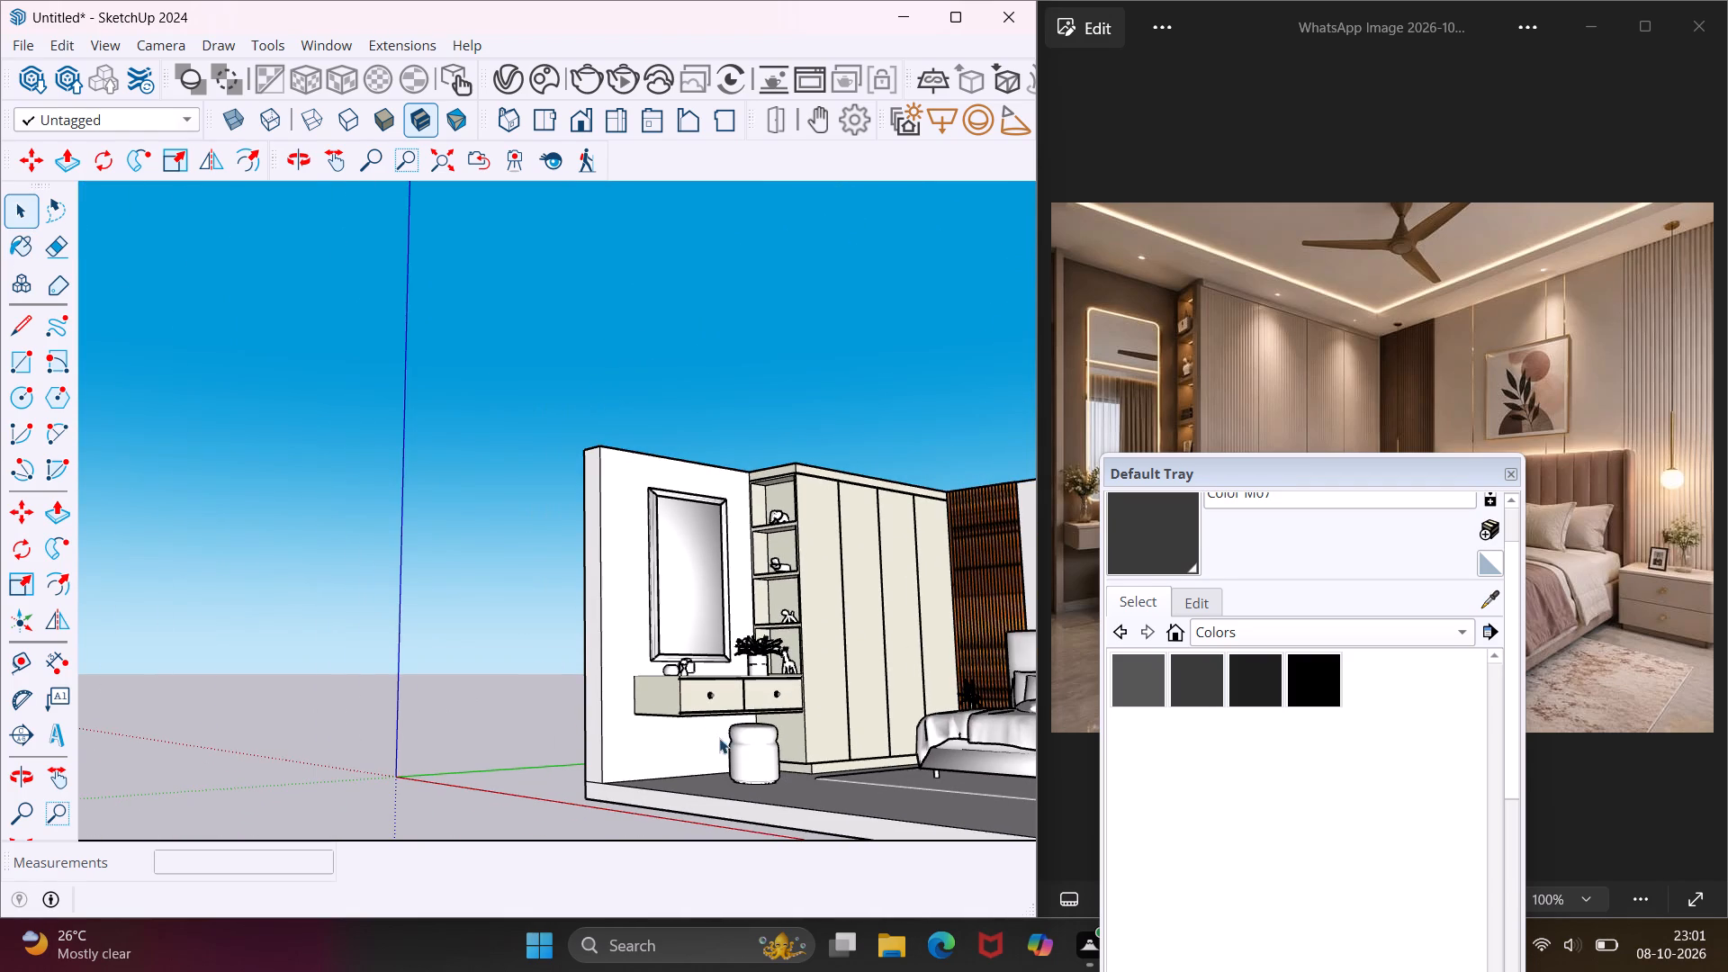
pyautogui.moveTo(719, 738); pyautogui.dragTo(949, 801, button='middle')
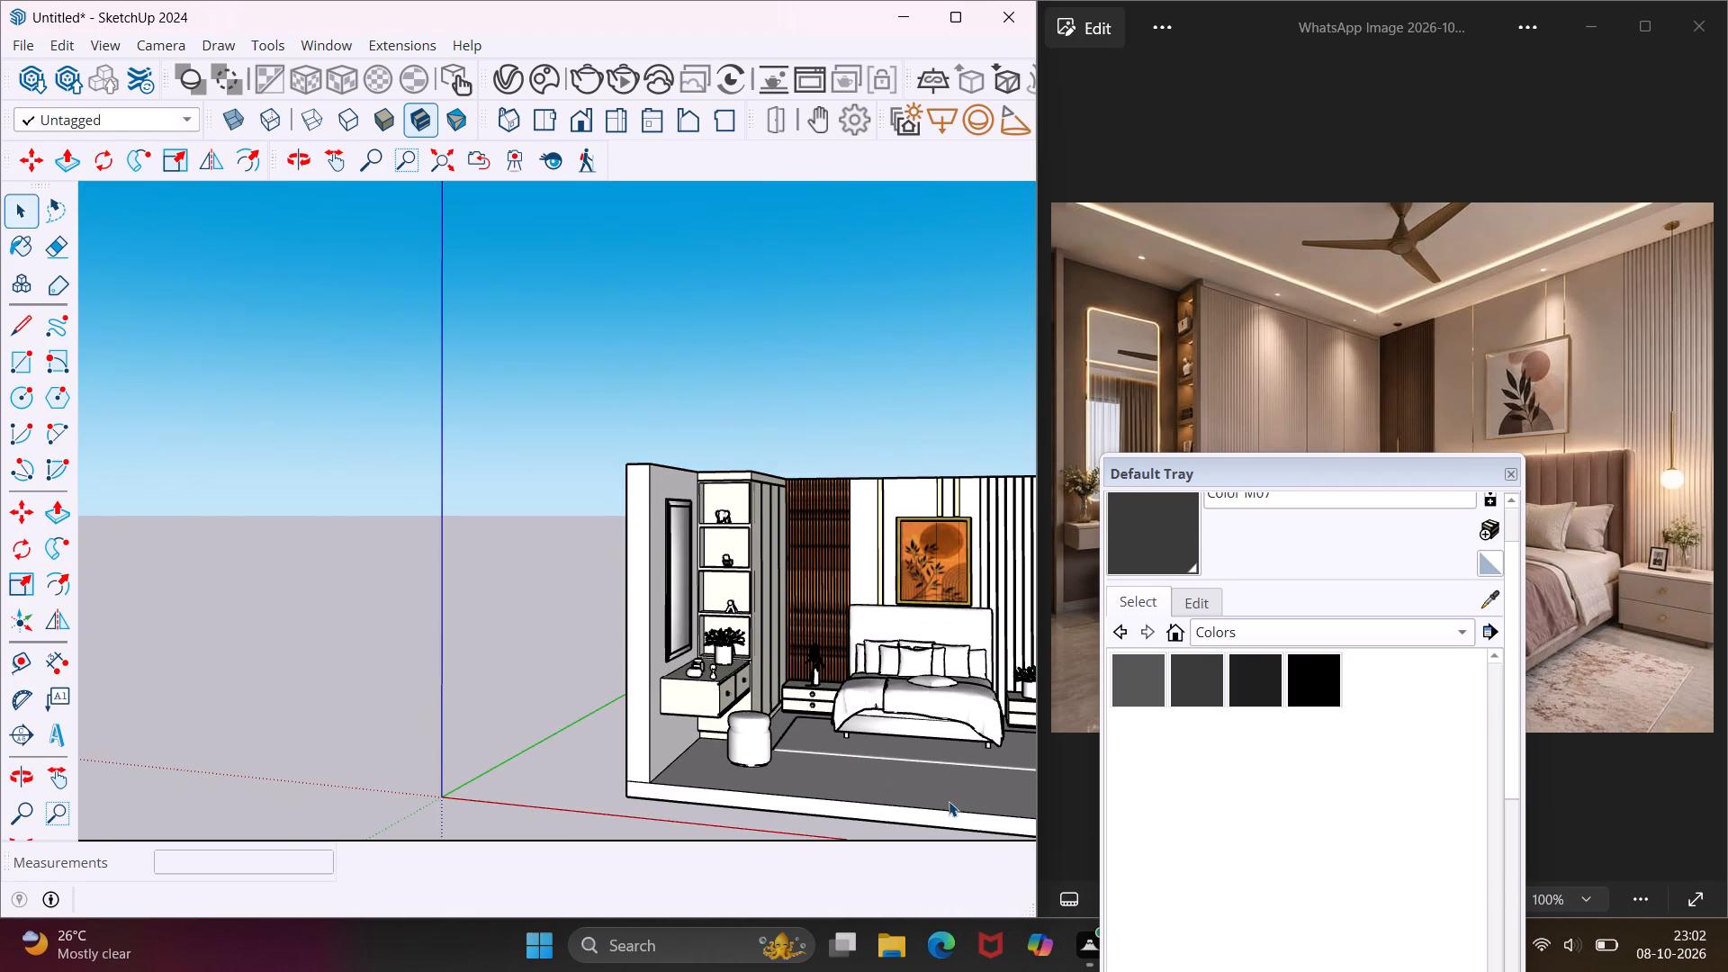
pyautogui.moveTo(962, 782); pyautogui.dragTo(772, 831, button='middle')
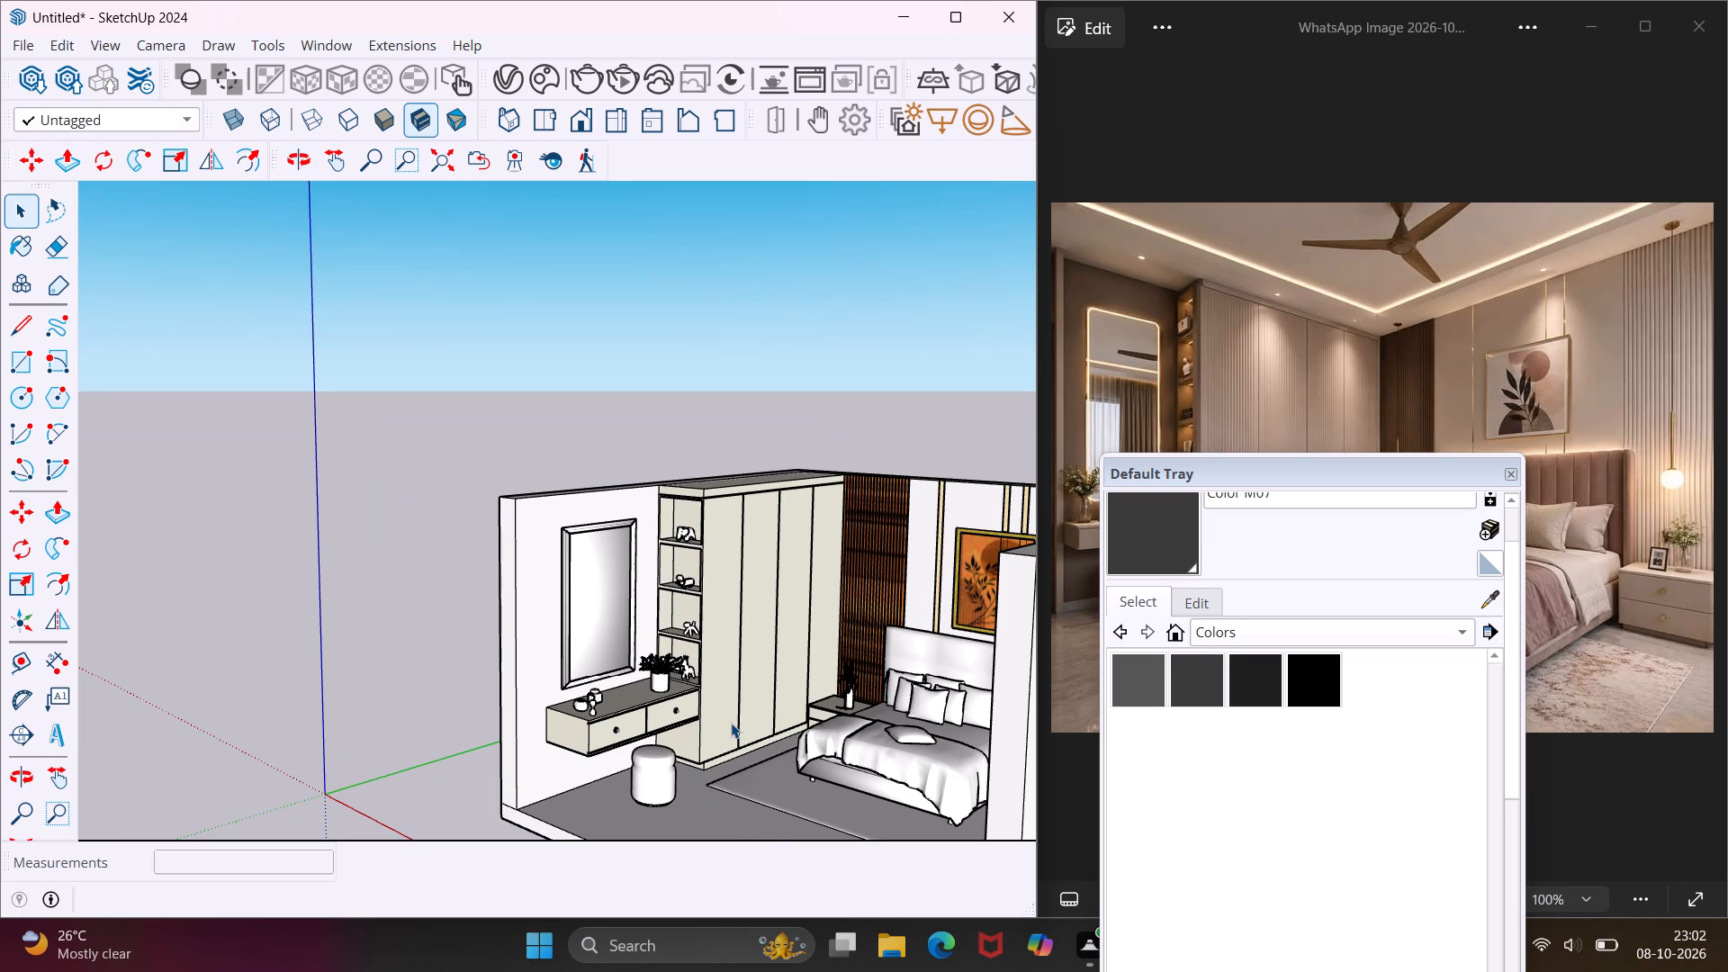
pyautogui.moveTo(694, 516); pyautogui.dragTo(955, 515, button='middle')
pyautogui.scroll(15, 680, 498)
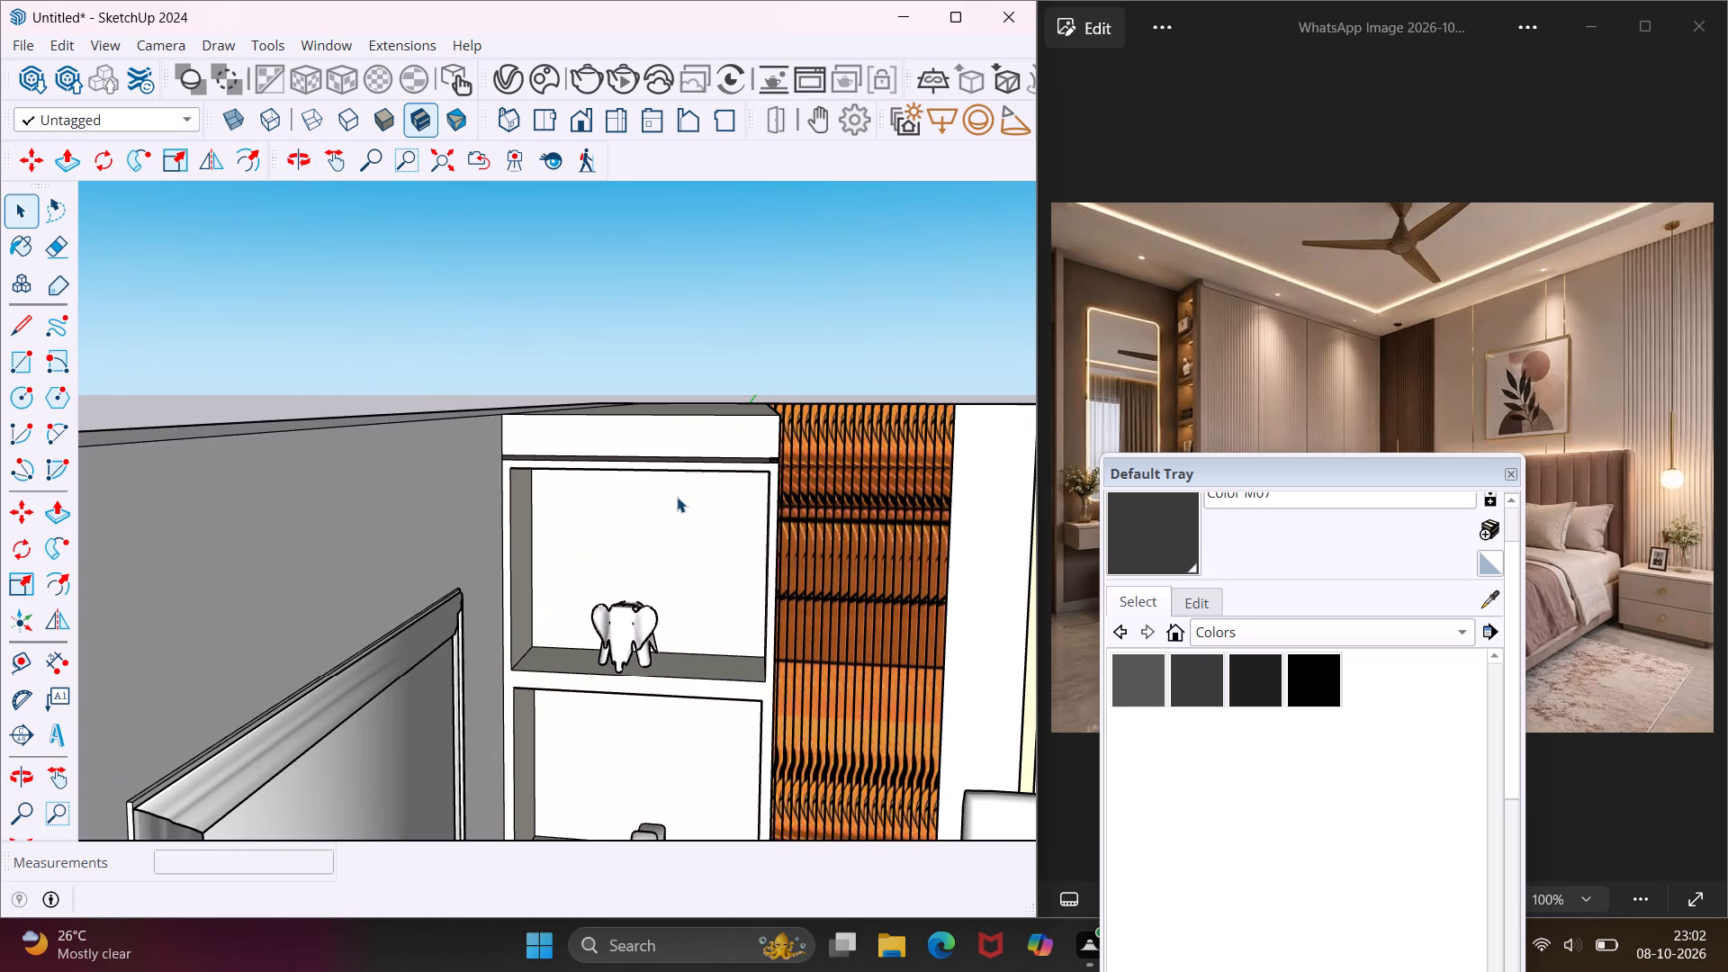
pyautogui.moveTo(677, 497); pyautogui.dragTo(691, 404, button='middle')
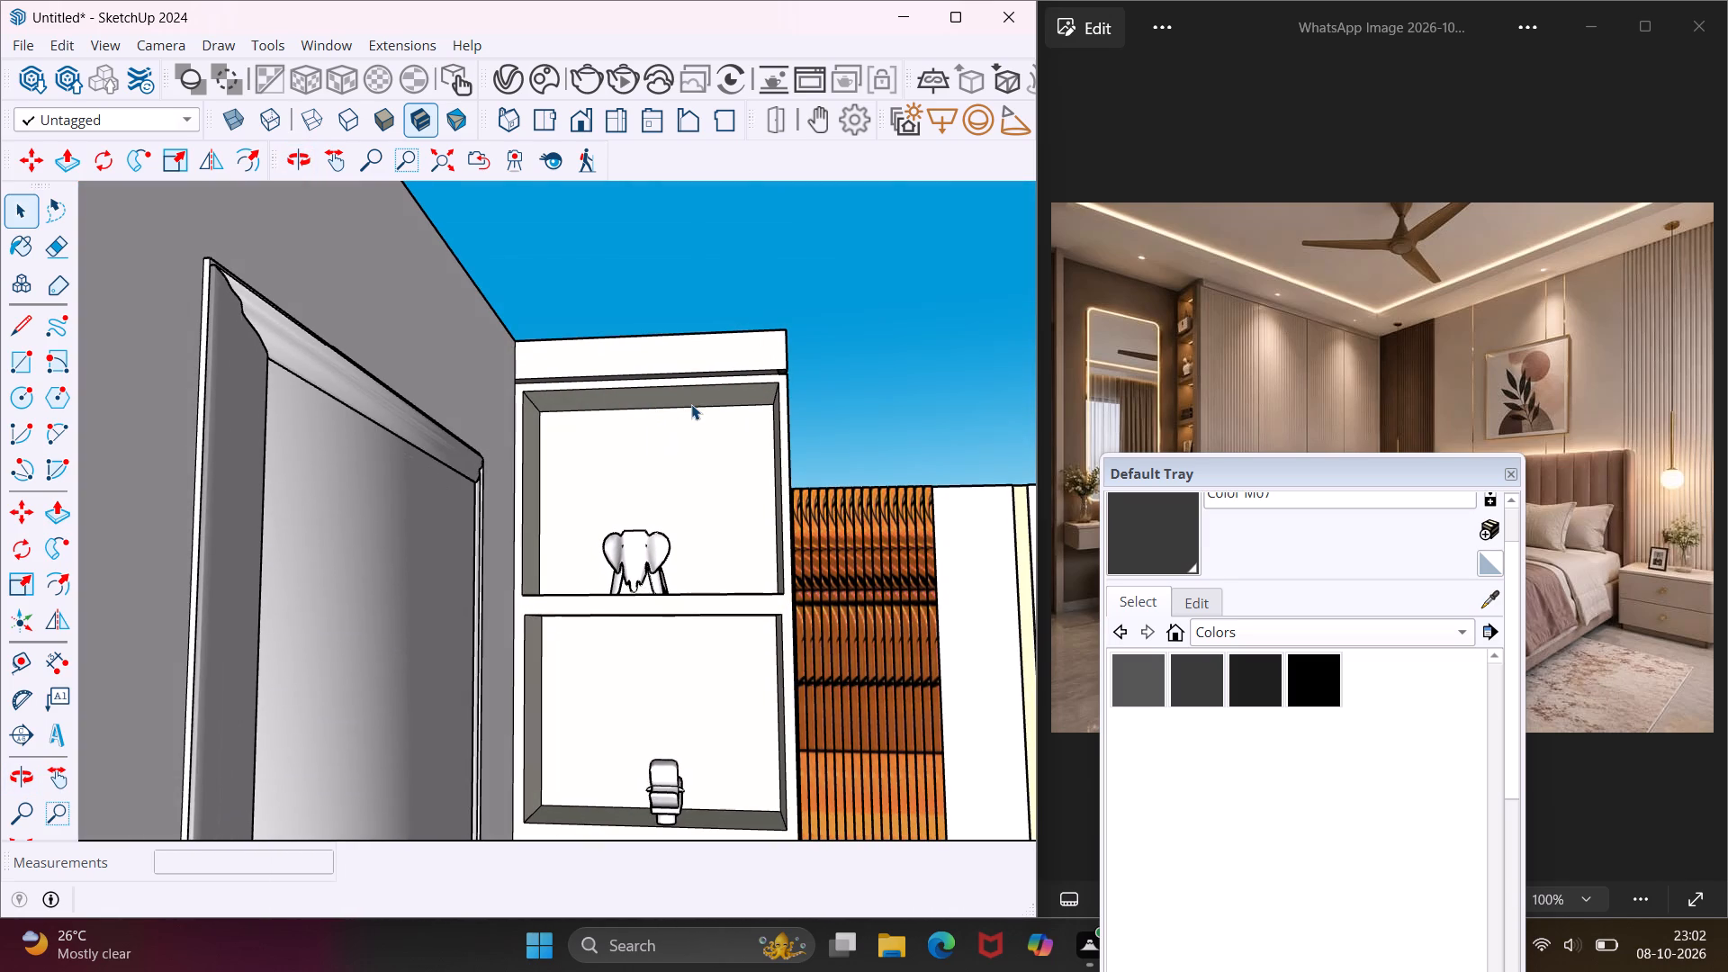
pyautogui.scroll(7, 743, 409)
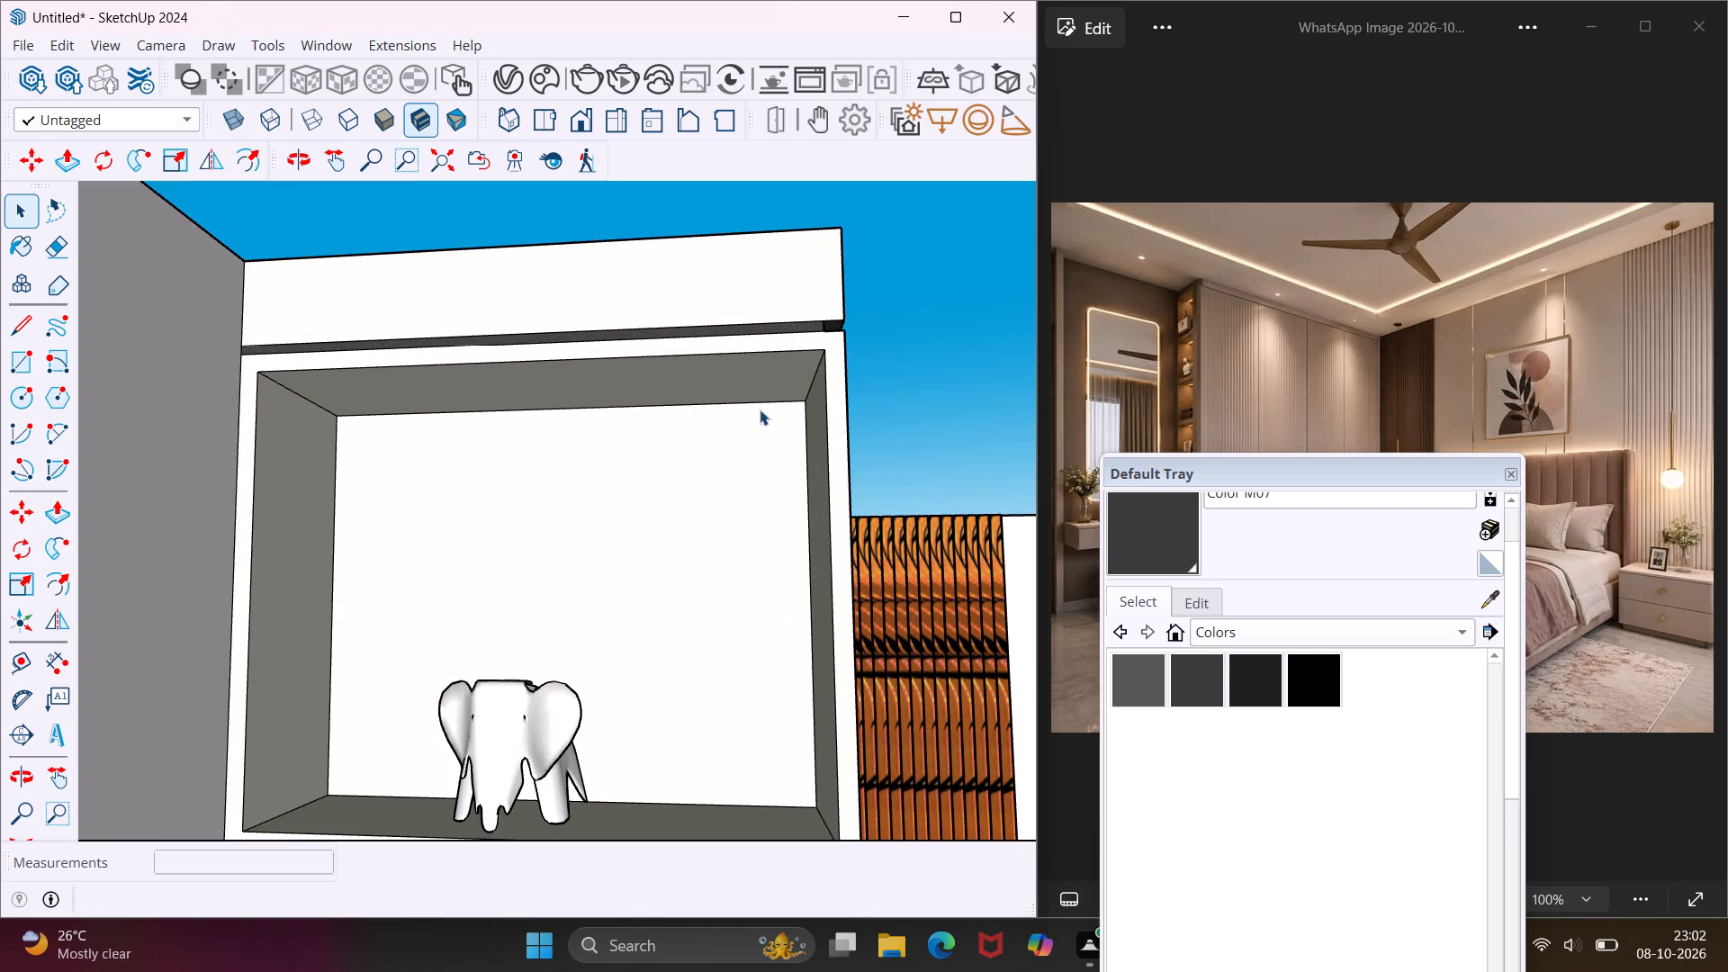
pyautogui.click(784, 403)
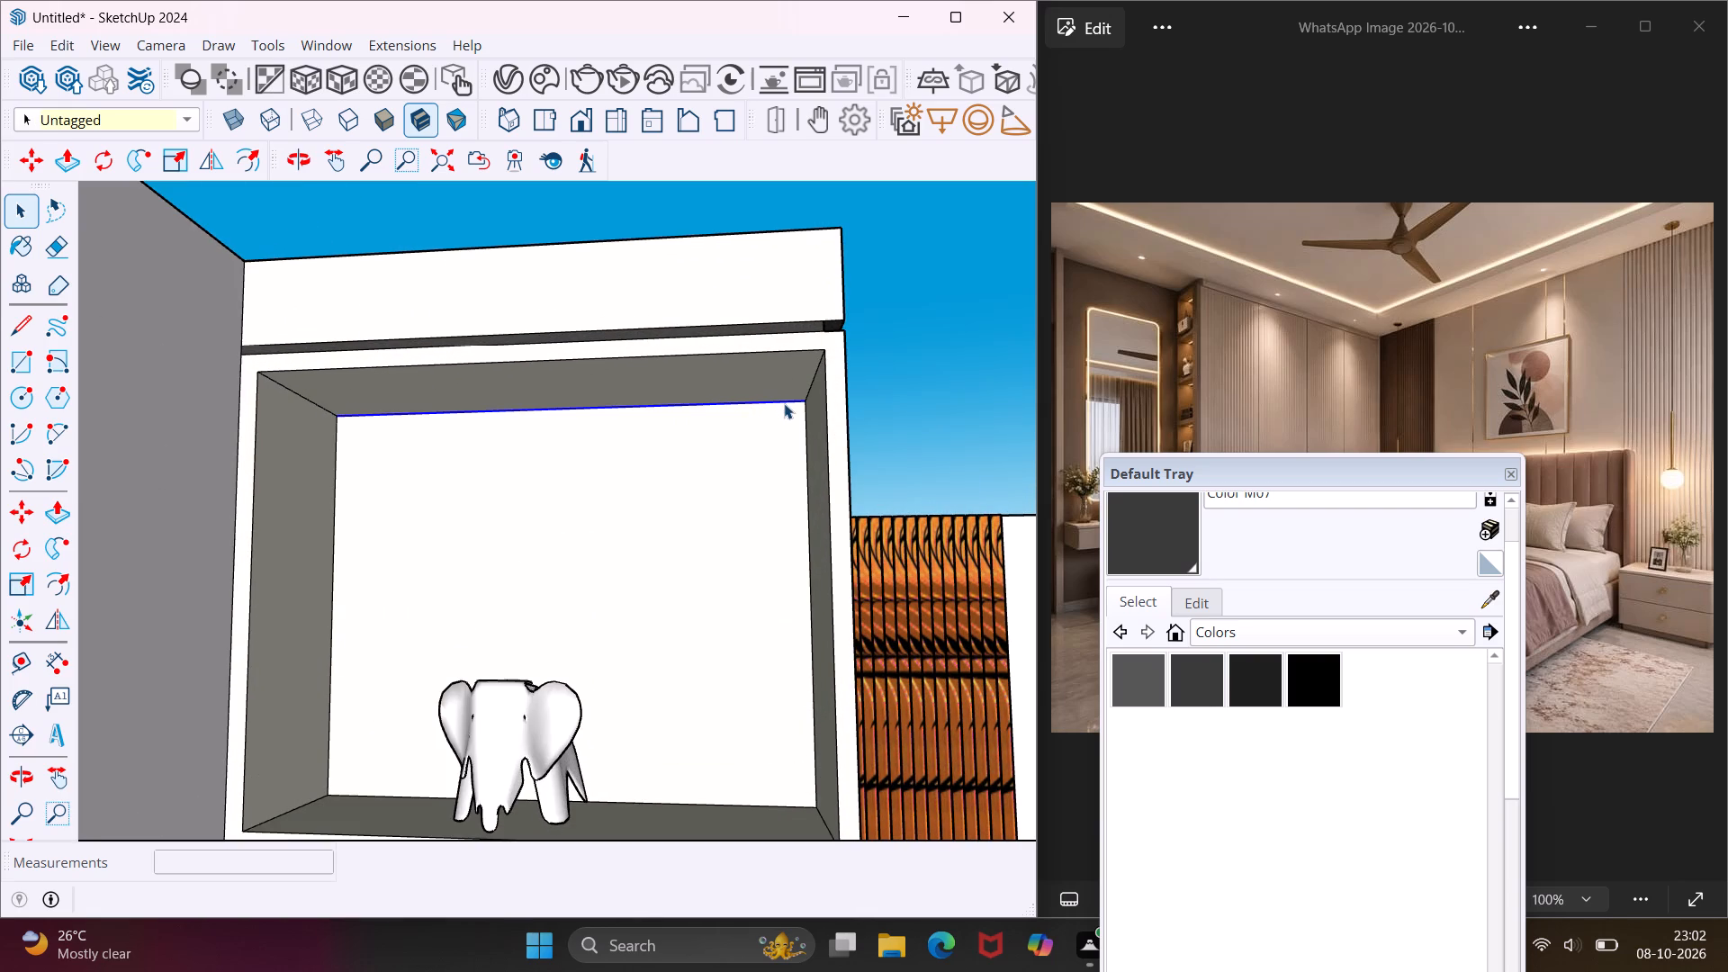
pyautogui.press('m')
pyautogui.click(797, 403)
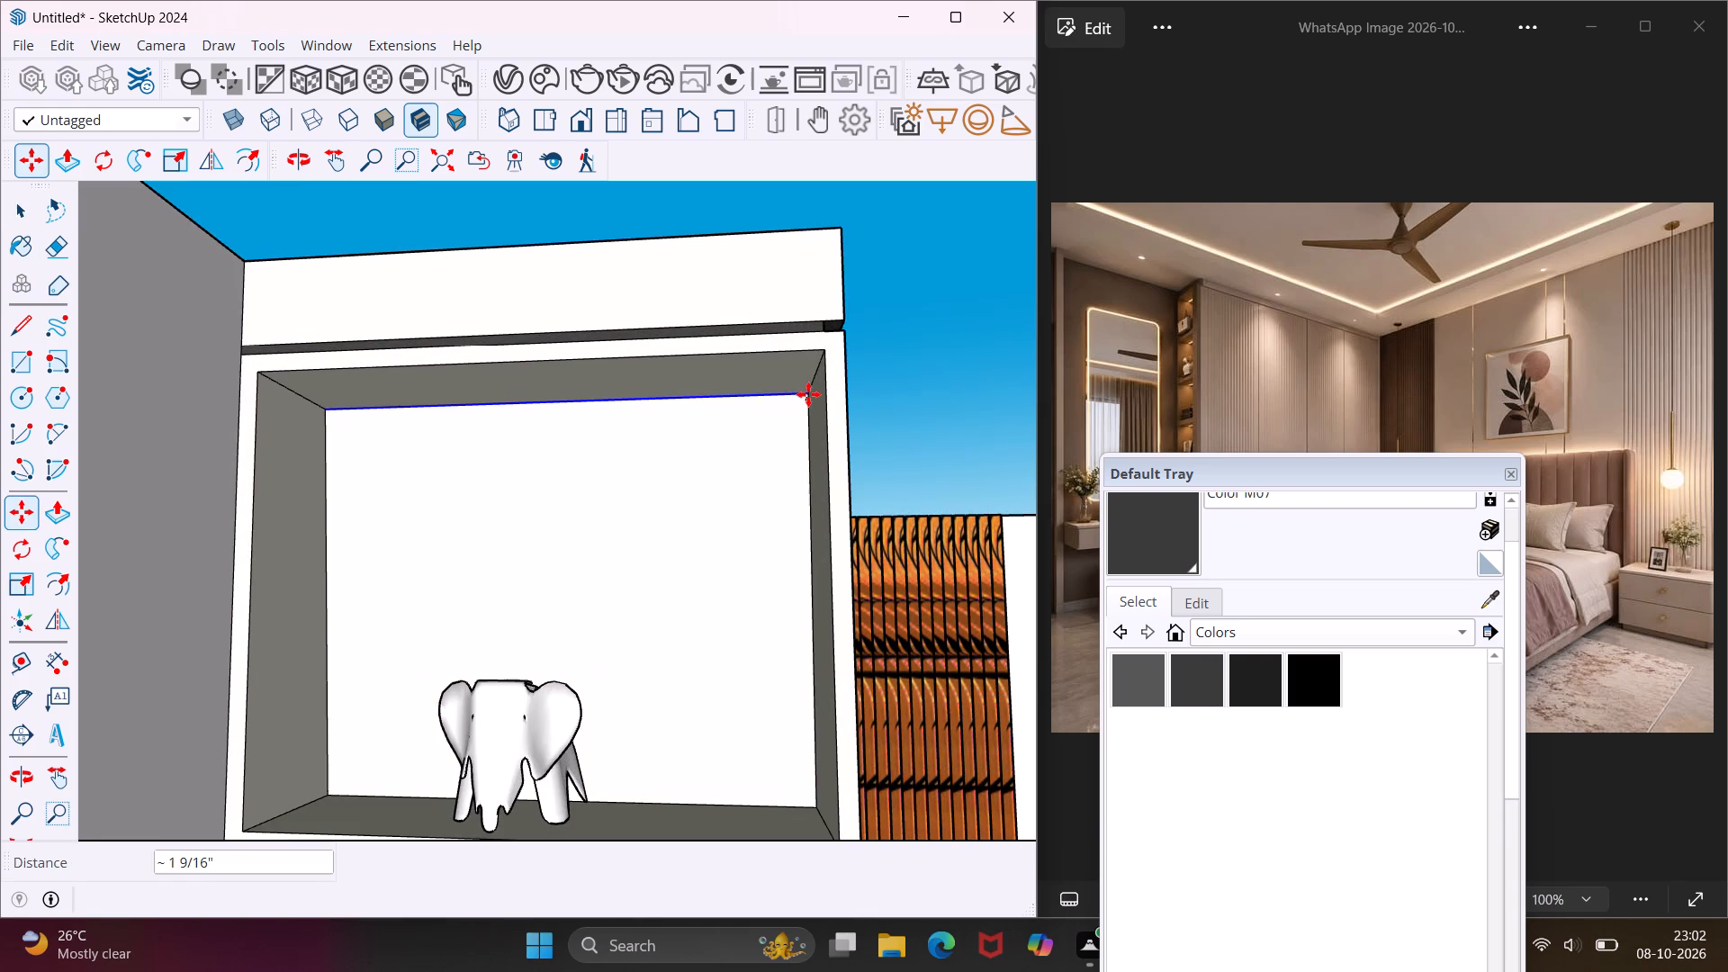
pyautogui.scroll(7, 808, 392)
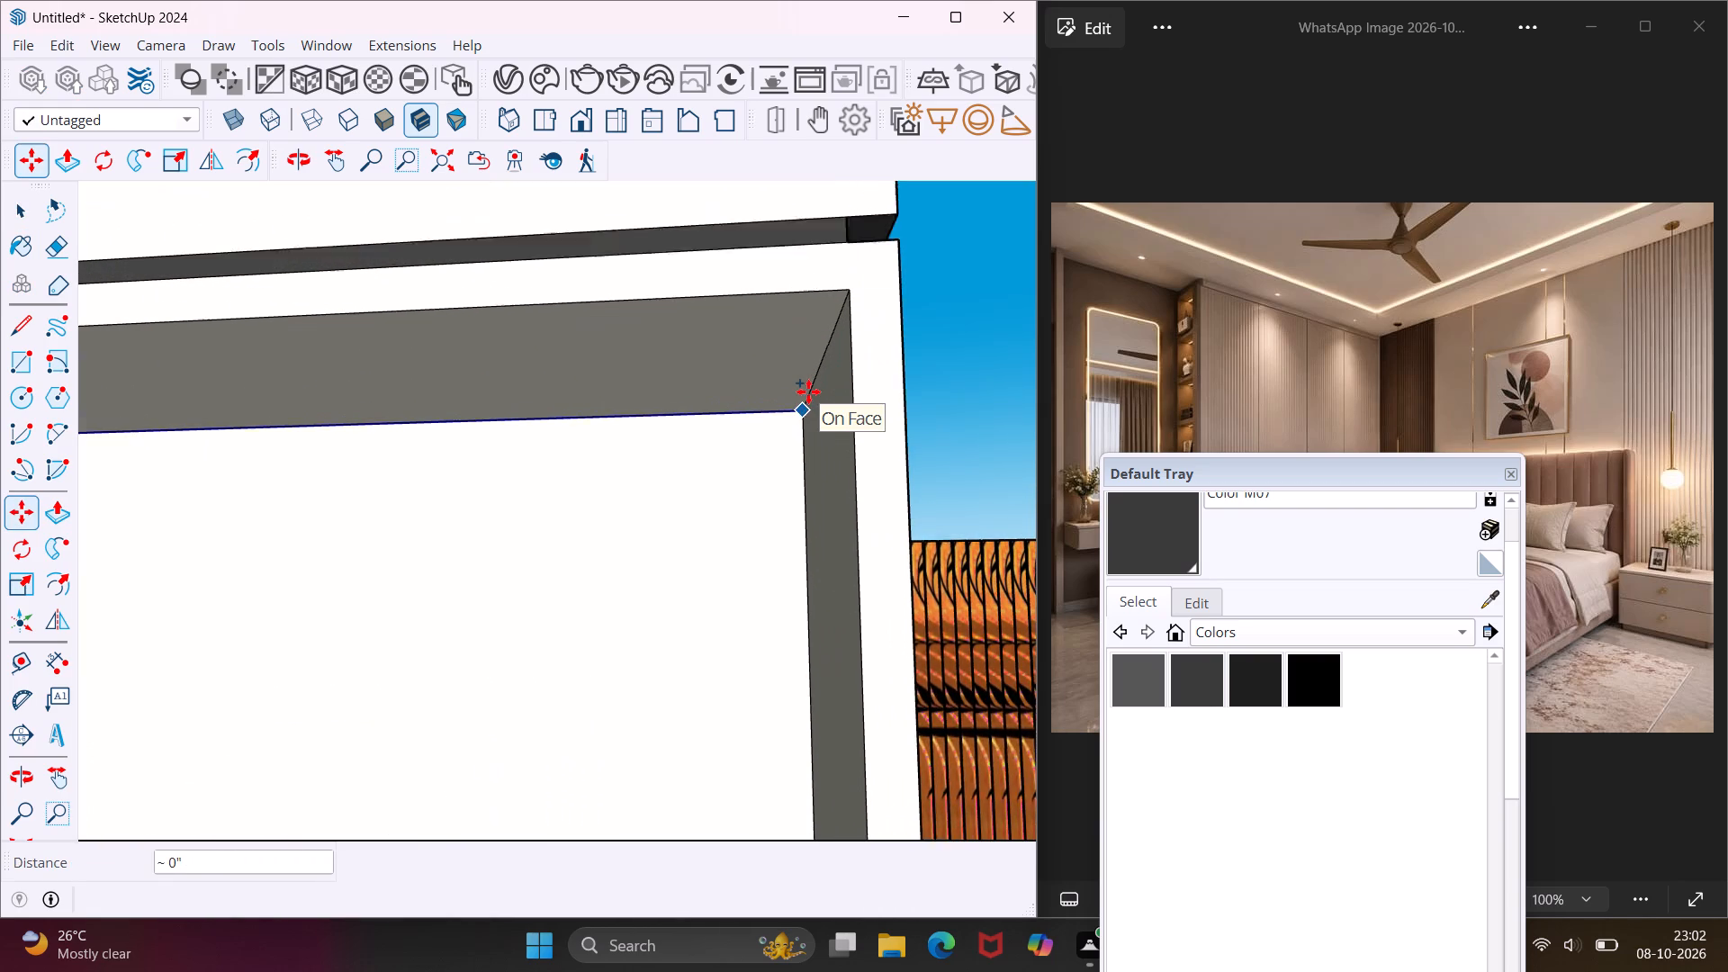
pyautogui.scroll(2, 808, 391)
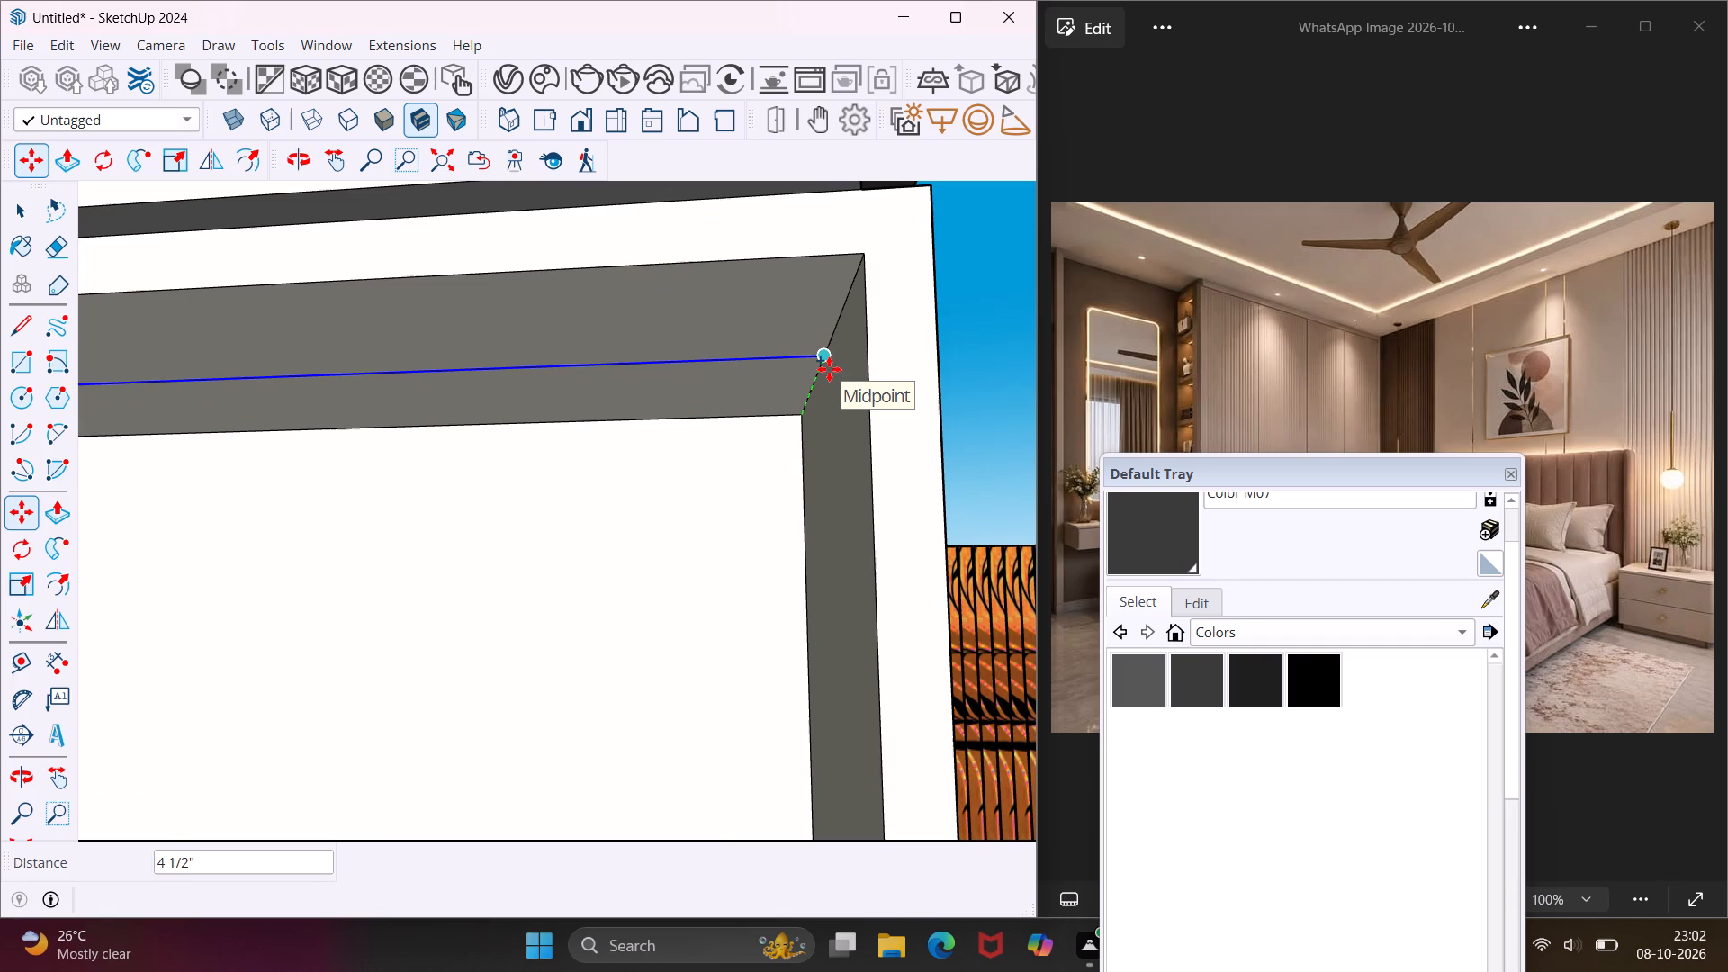
pyautogui.press('1')
pyautogui.hotkey('shift', '"')
pyautogui.press('Return')
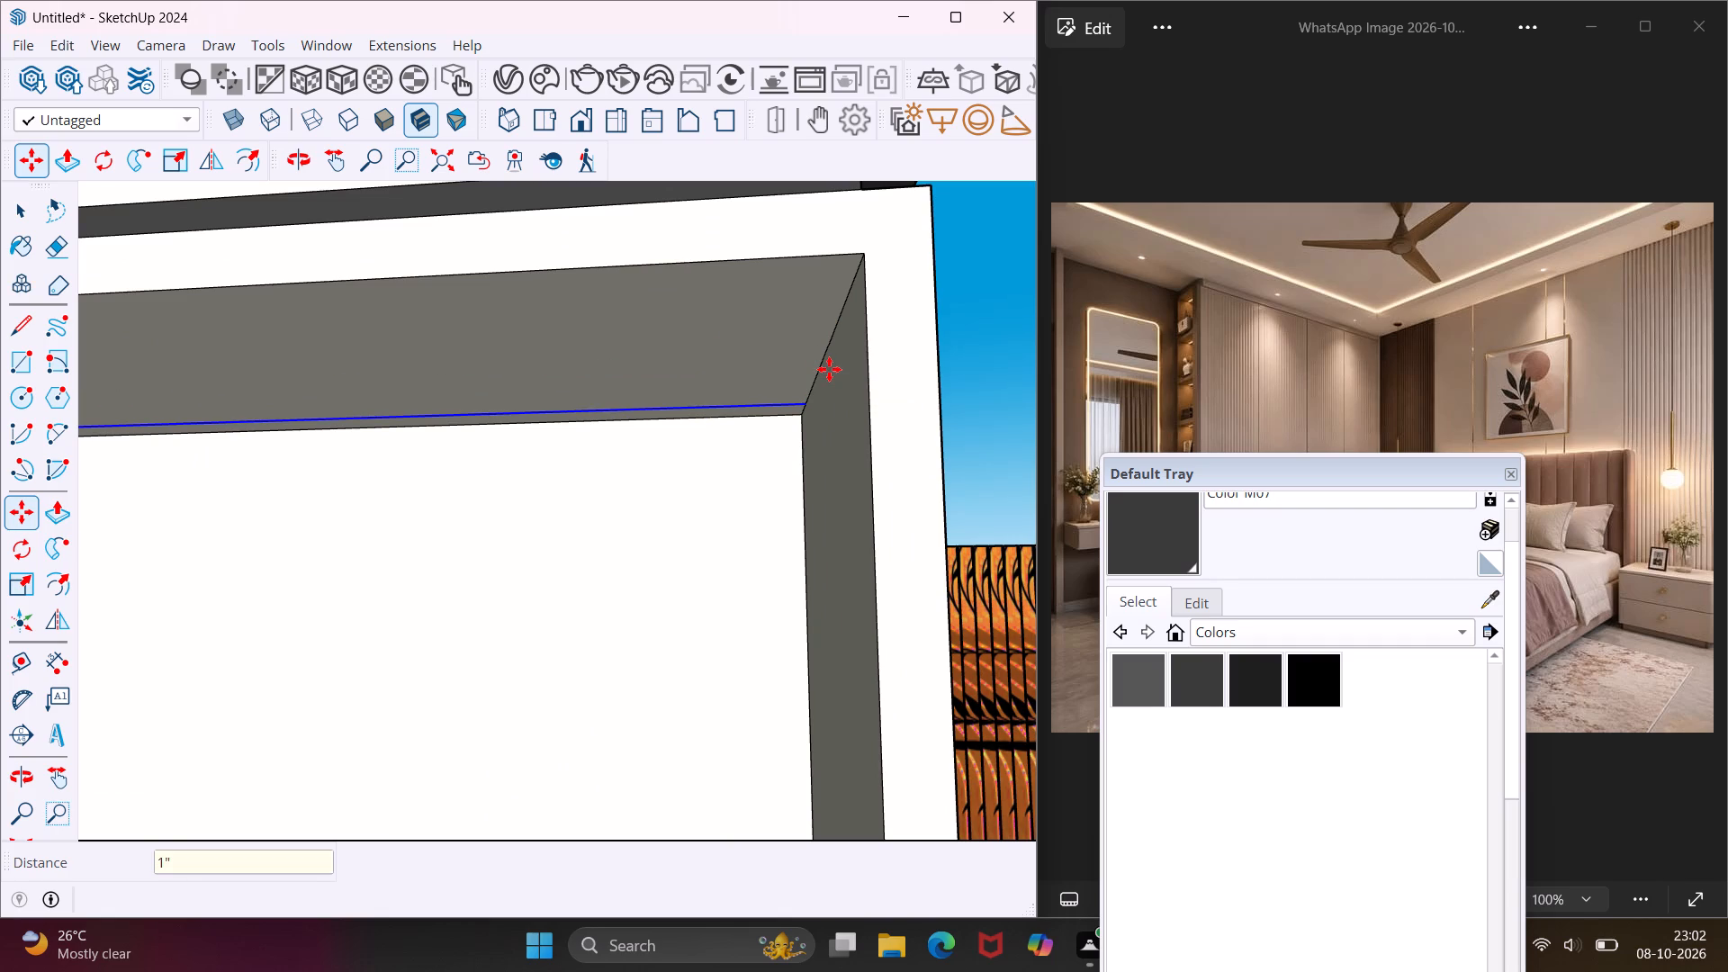
pyautogui.scroll(-8, 829, 369)
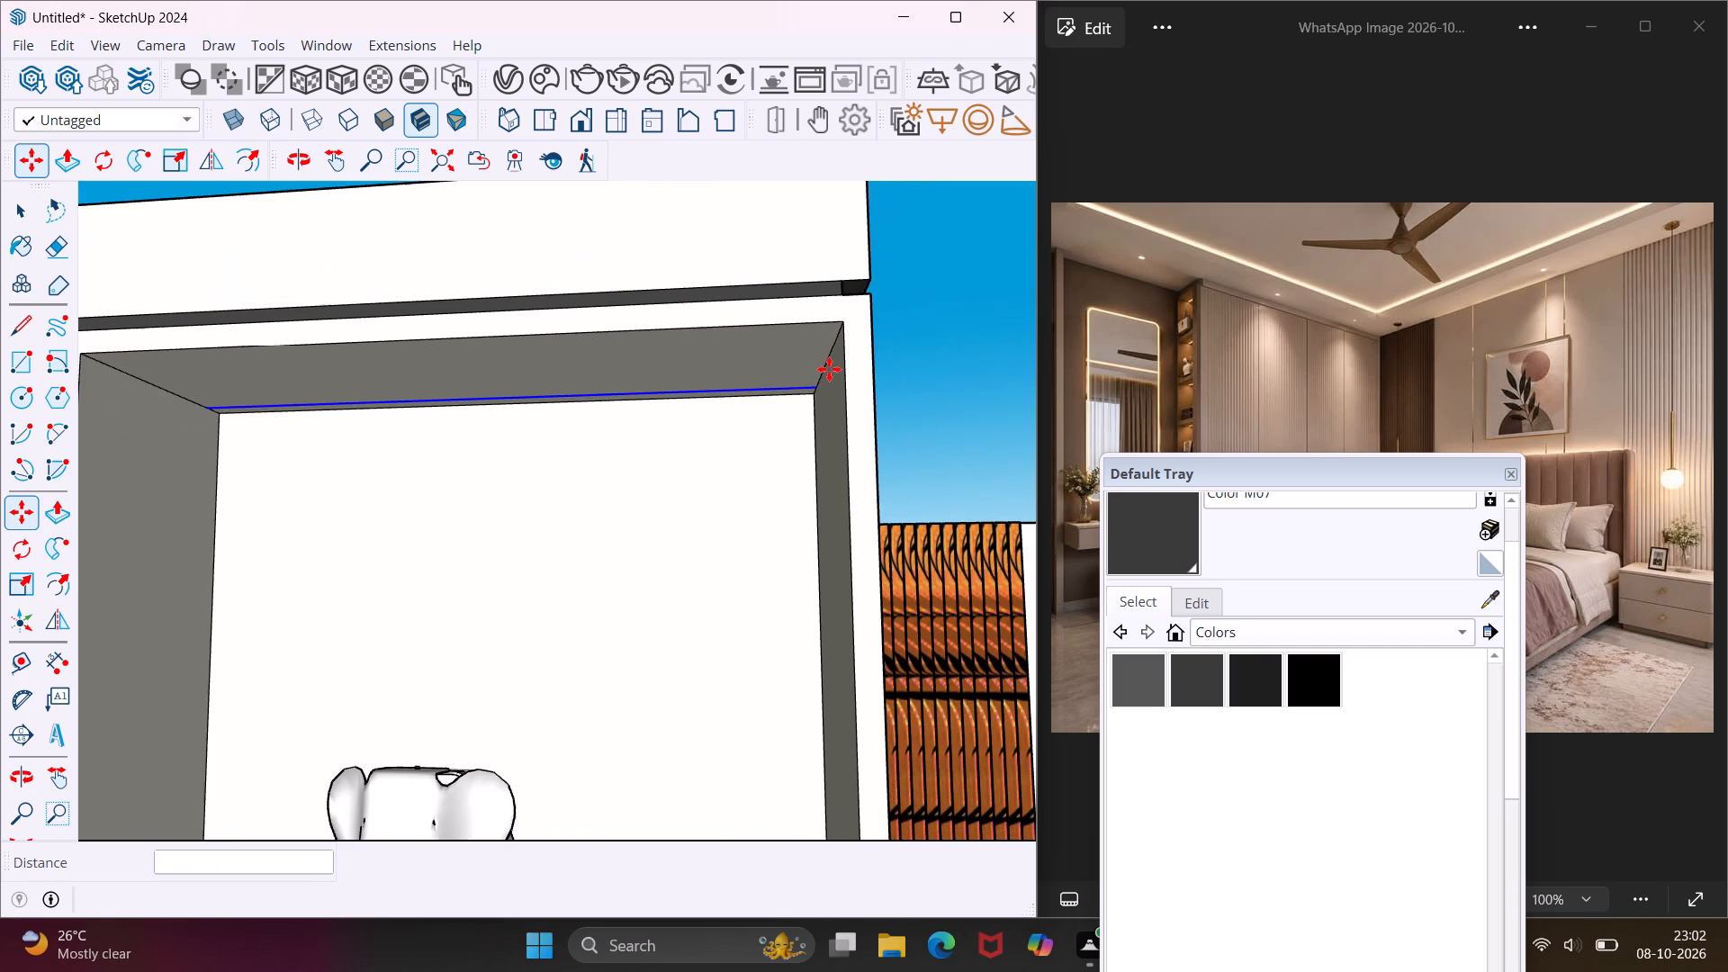
pyautogui.scroll(-12, 829, 369)
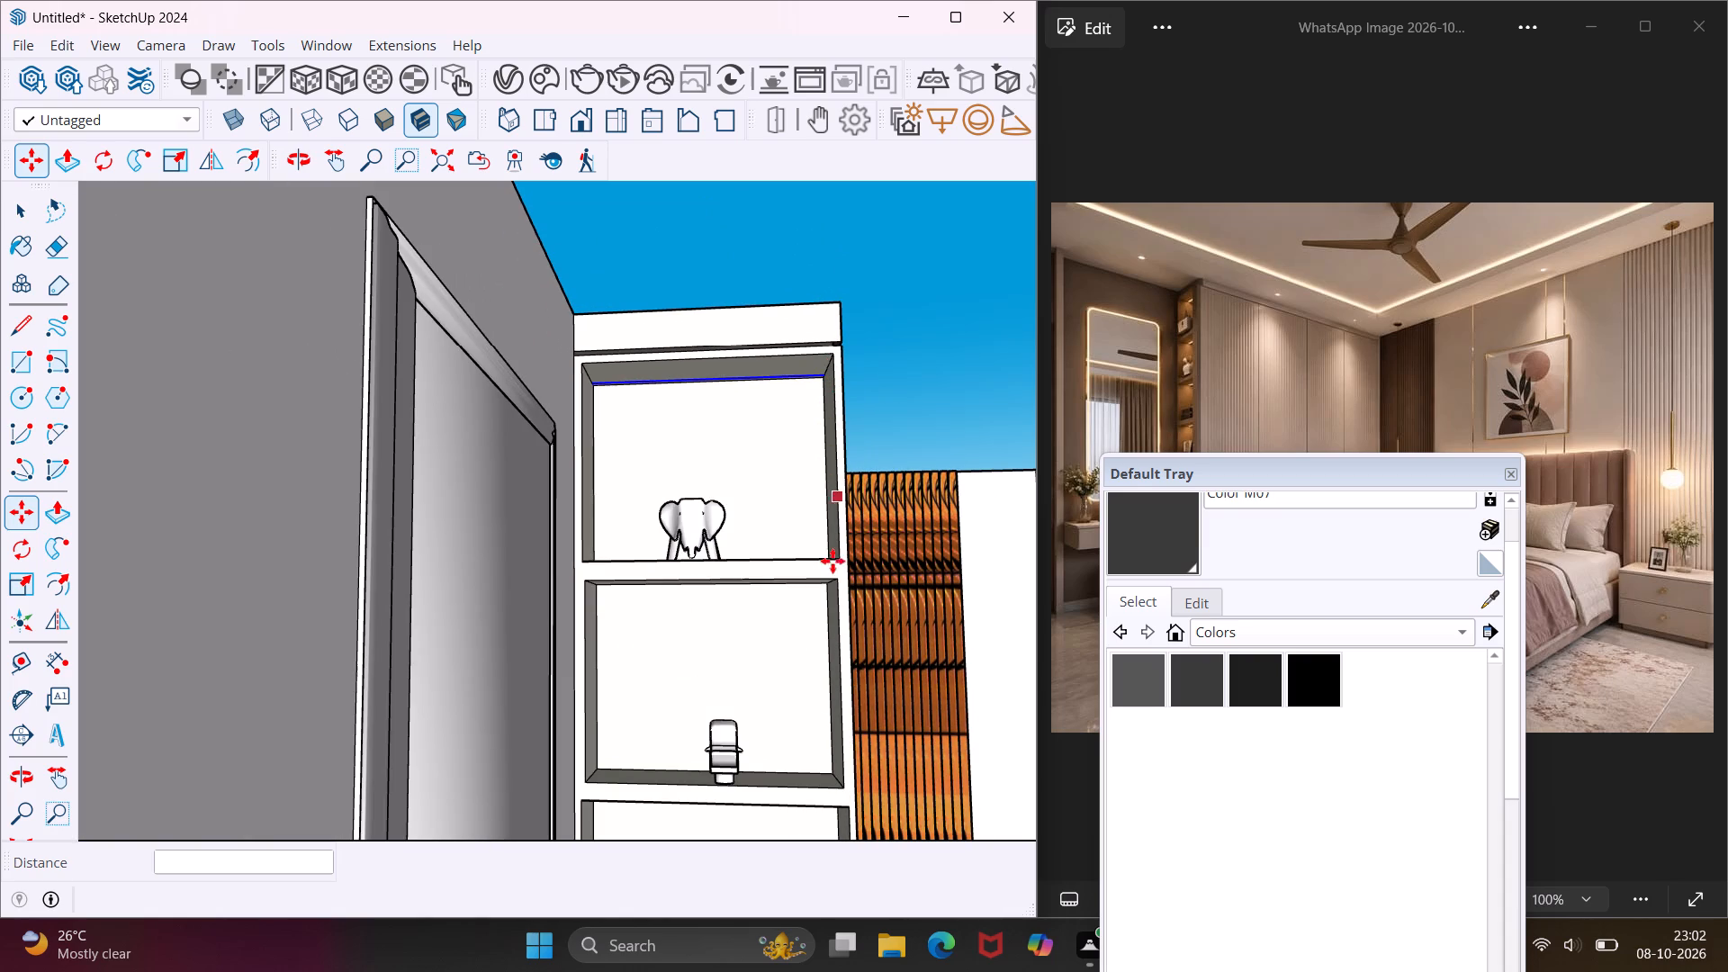
pyautogui.moveTo(806, 626); pyautogui.dragTo(755, 583, button='middle')
pyautogui.press('Escape')
pyautogui.press('space')
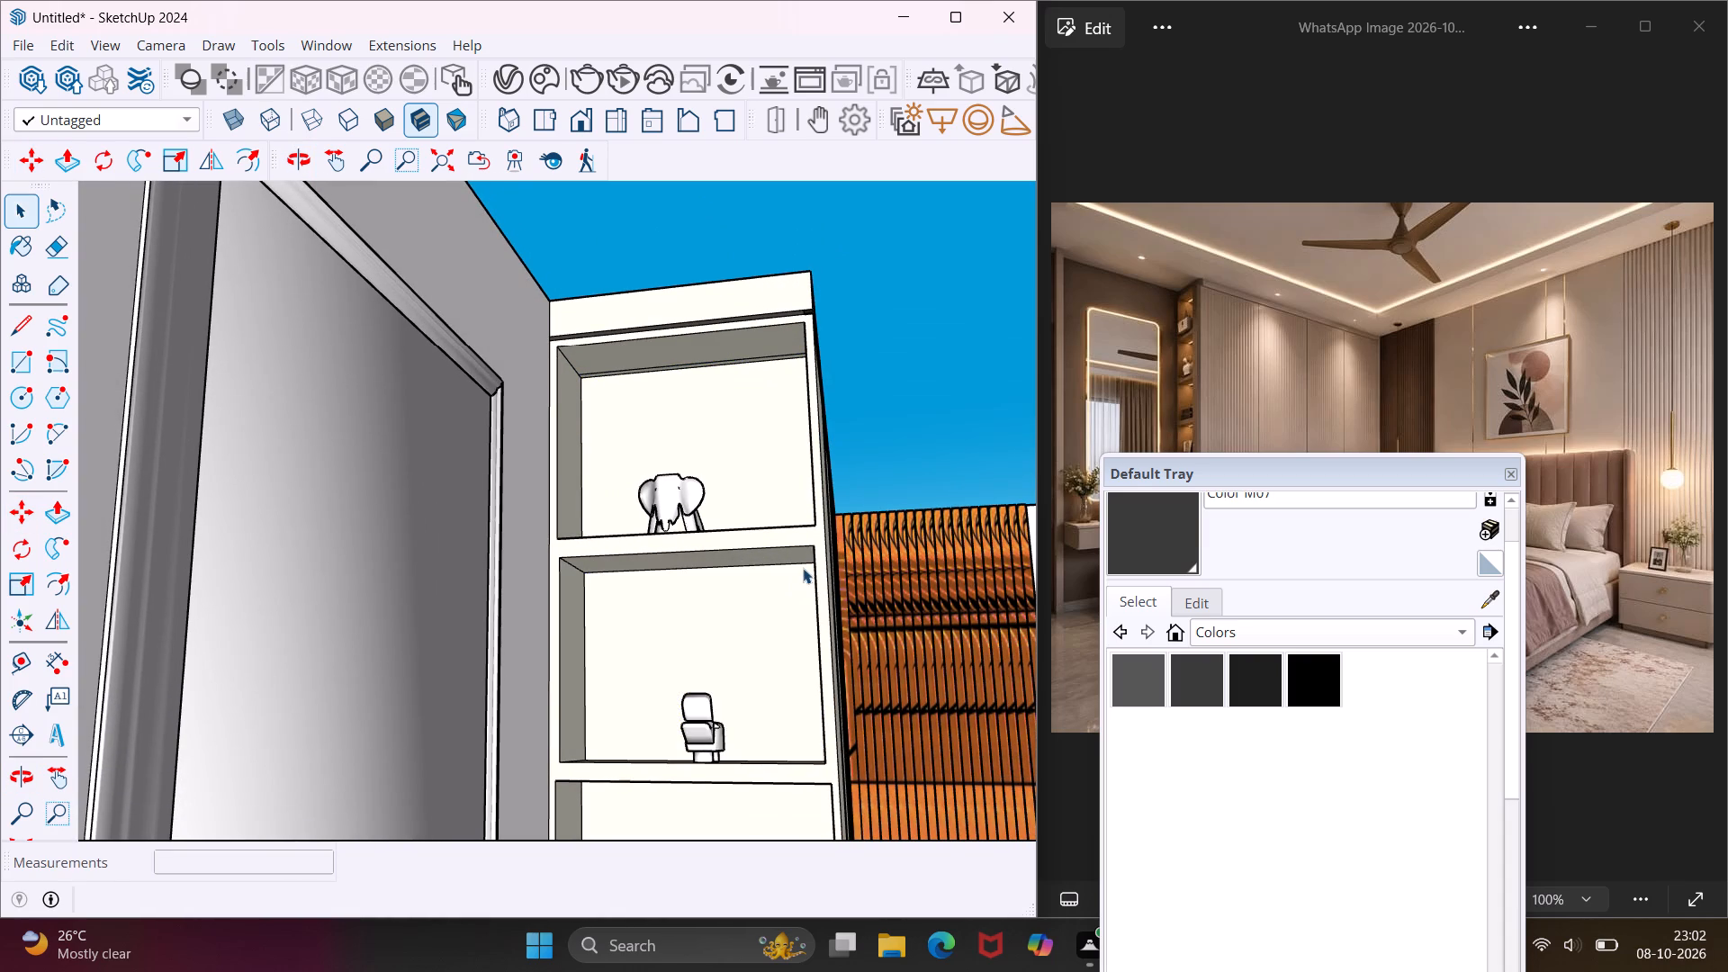
# Copy the rear ceiling edge of the second niche from the top 1" forward along its ceiling.
pyautogui.scroll(11, 804, 567)
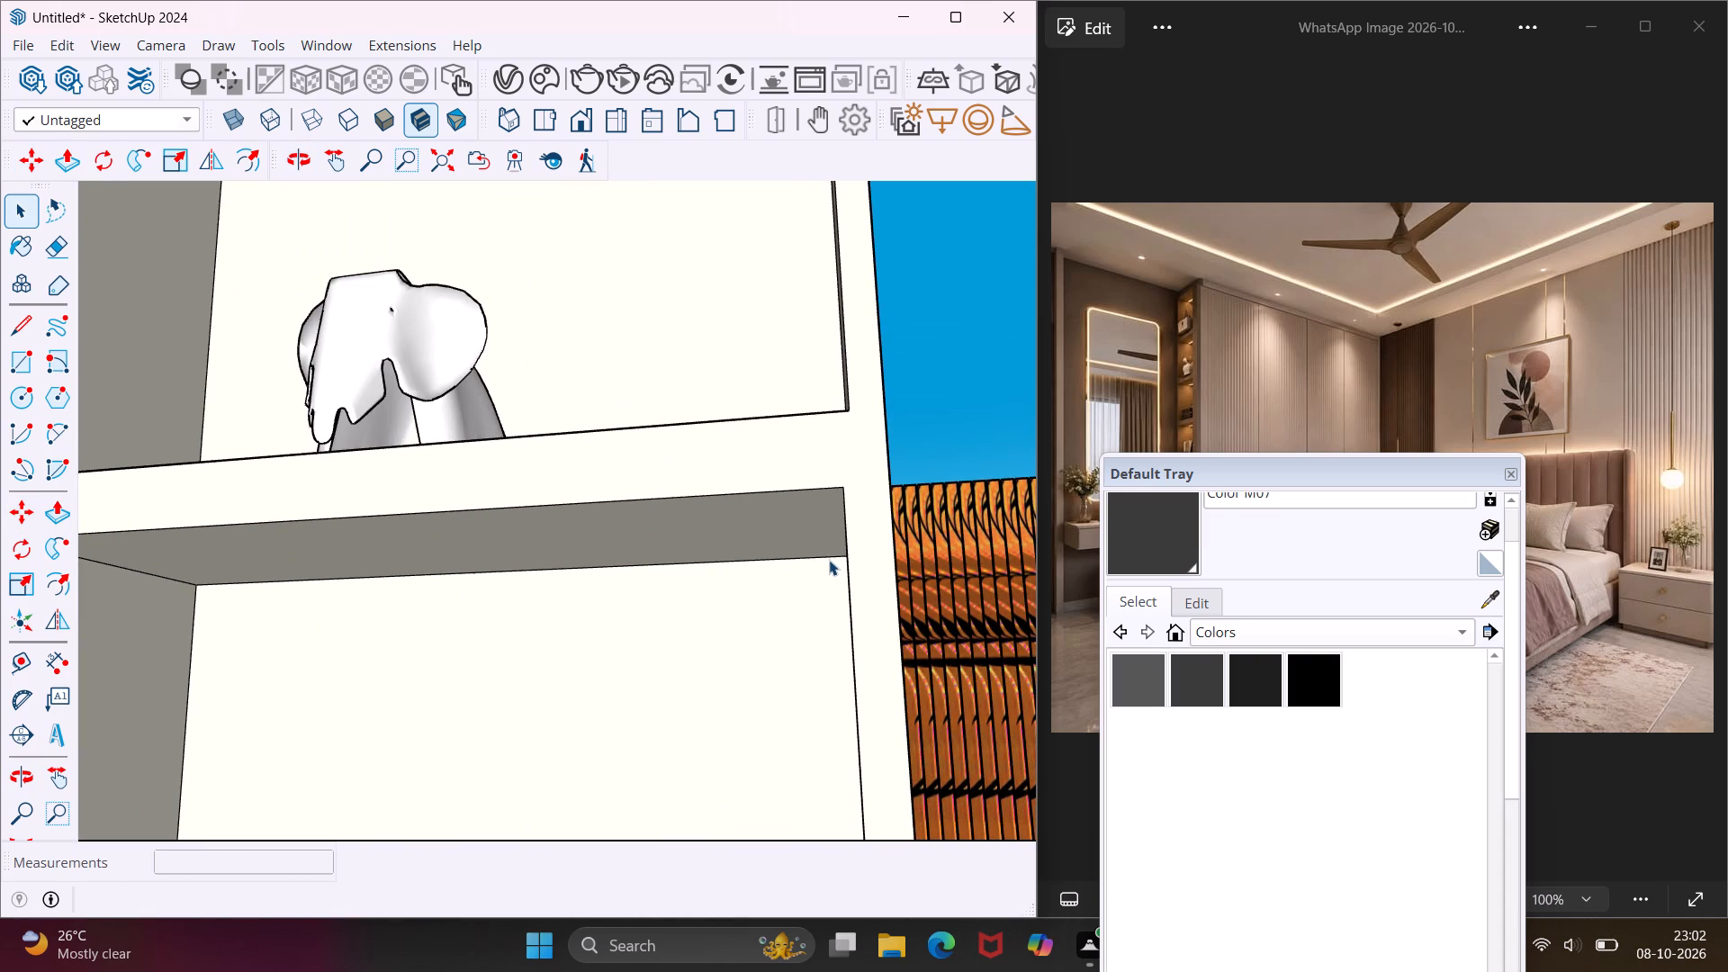
pyautogui.click(829, 560)
pyautogui.moveTo(829, 560); pyautogui.dragTo(863, 558, button='middle')
pyautogui.press('m')
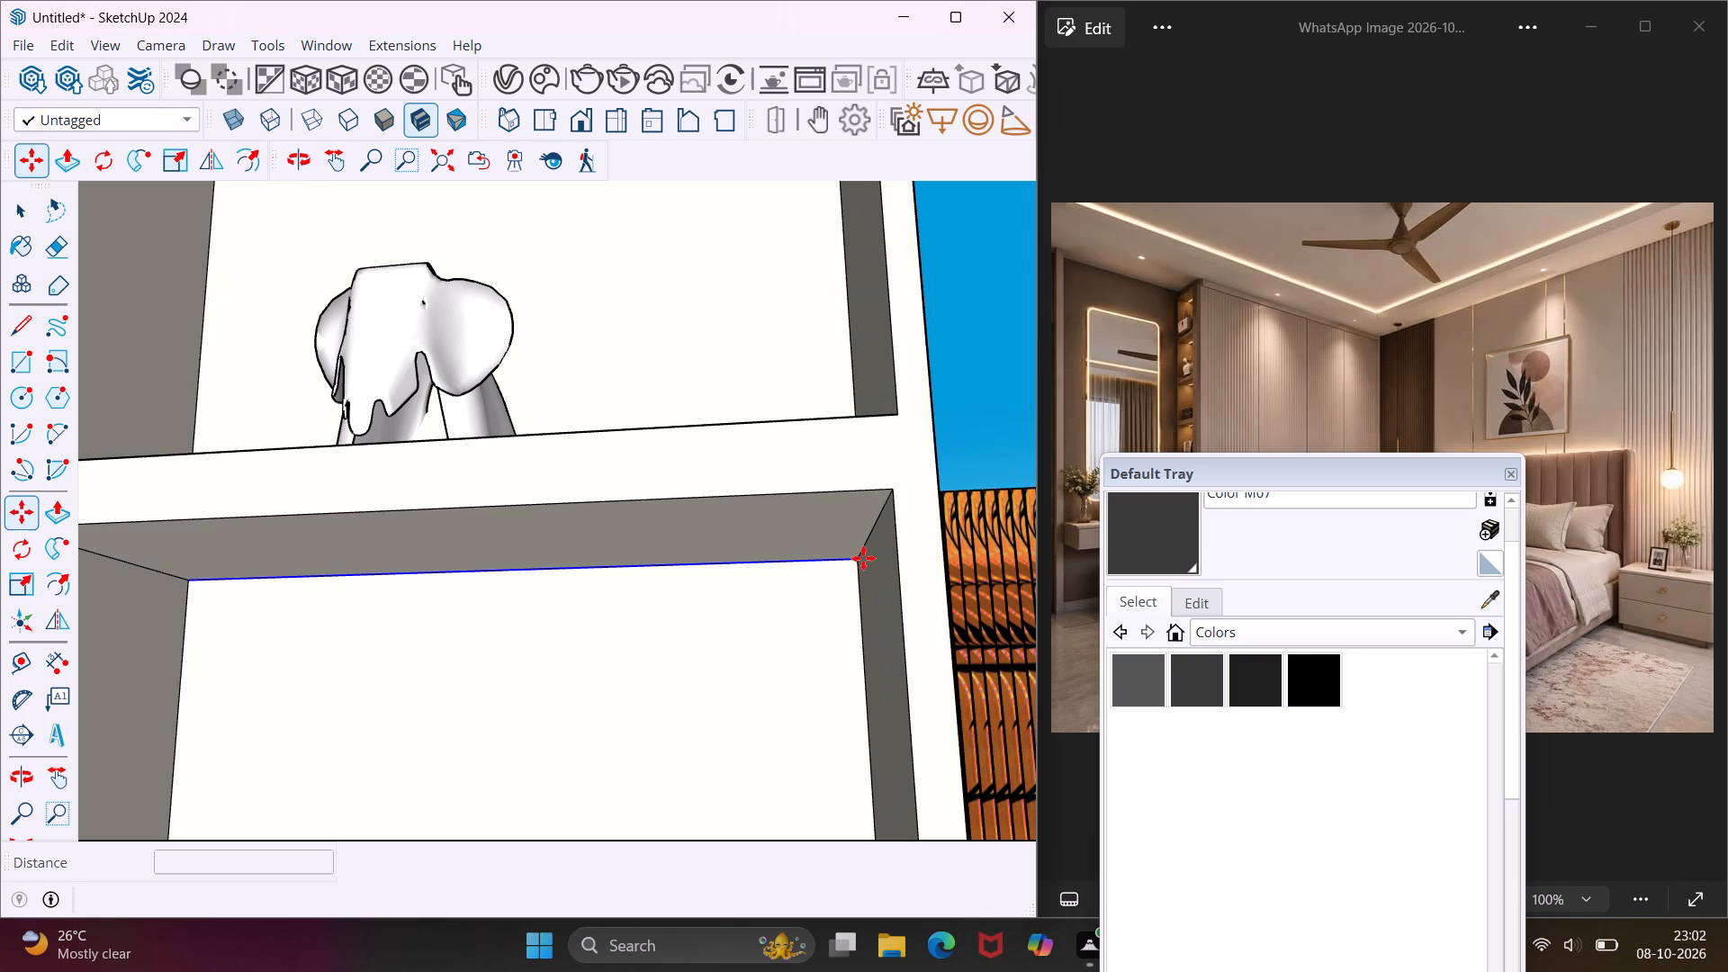
pyautogui.click(856, 562)
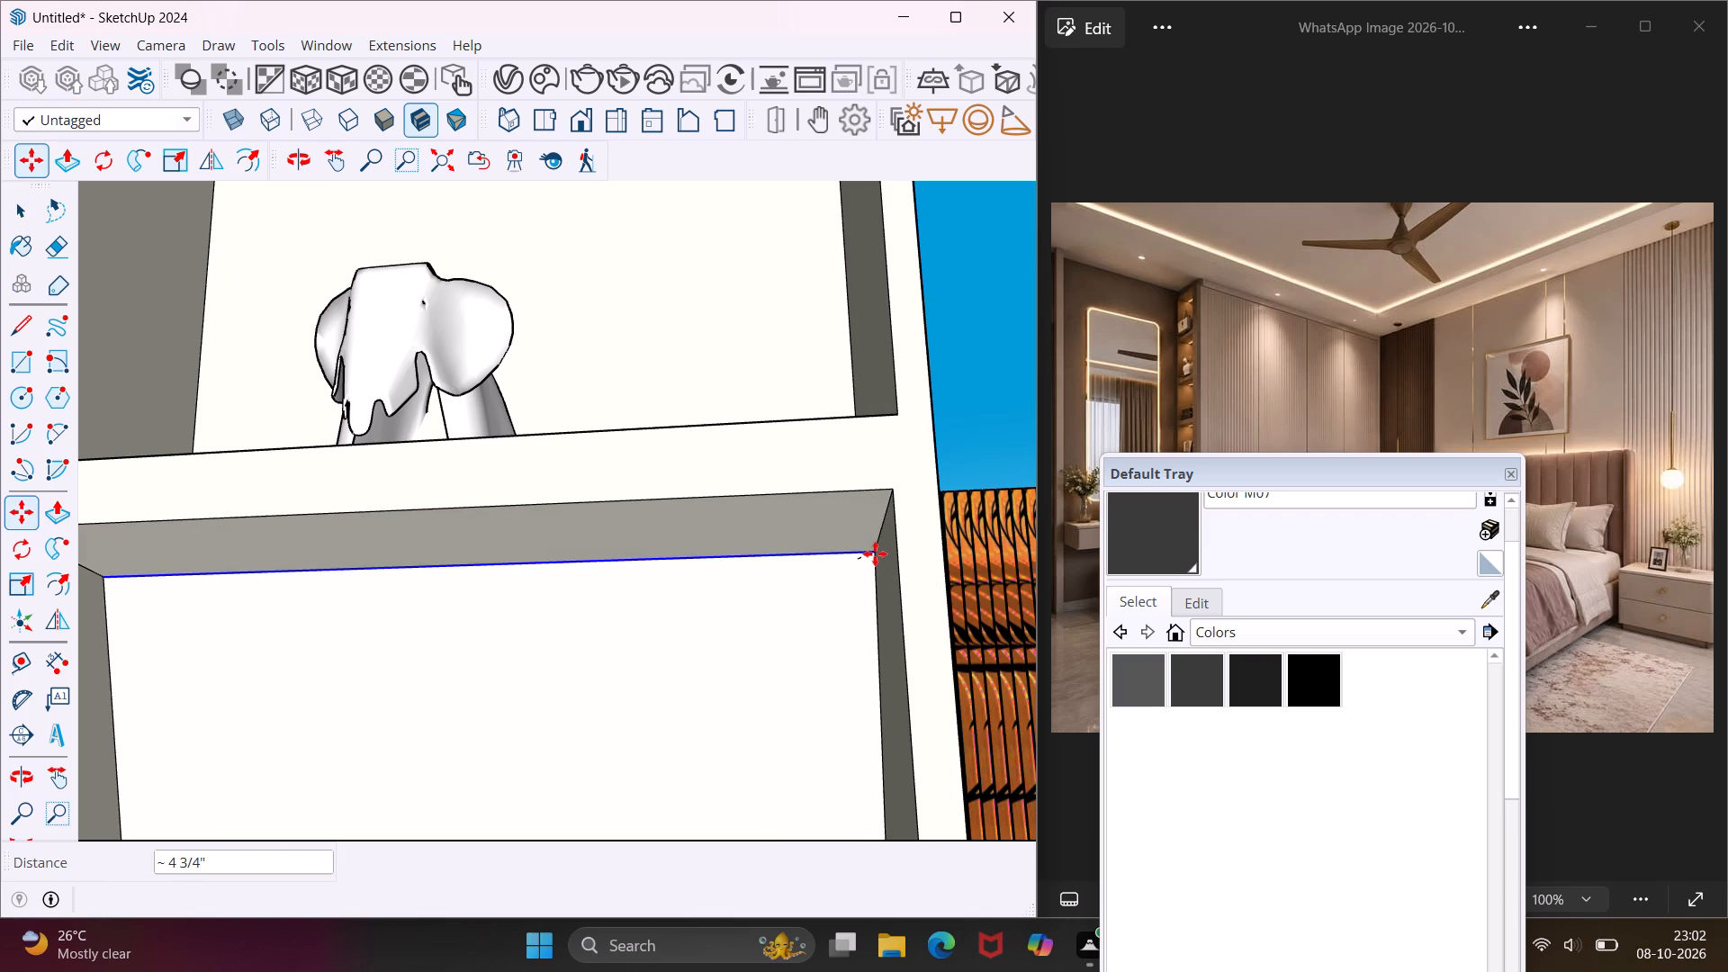
pyautogui.scroll(6, 875, 553)
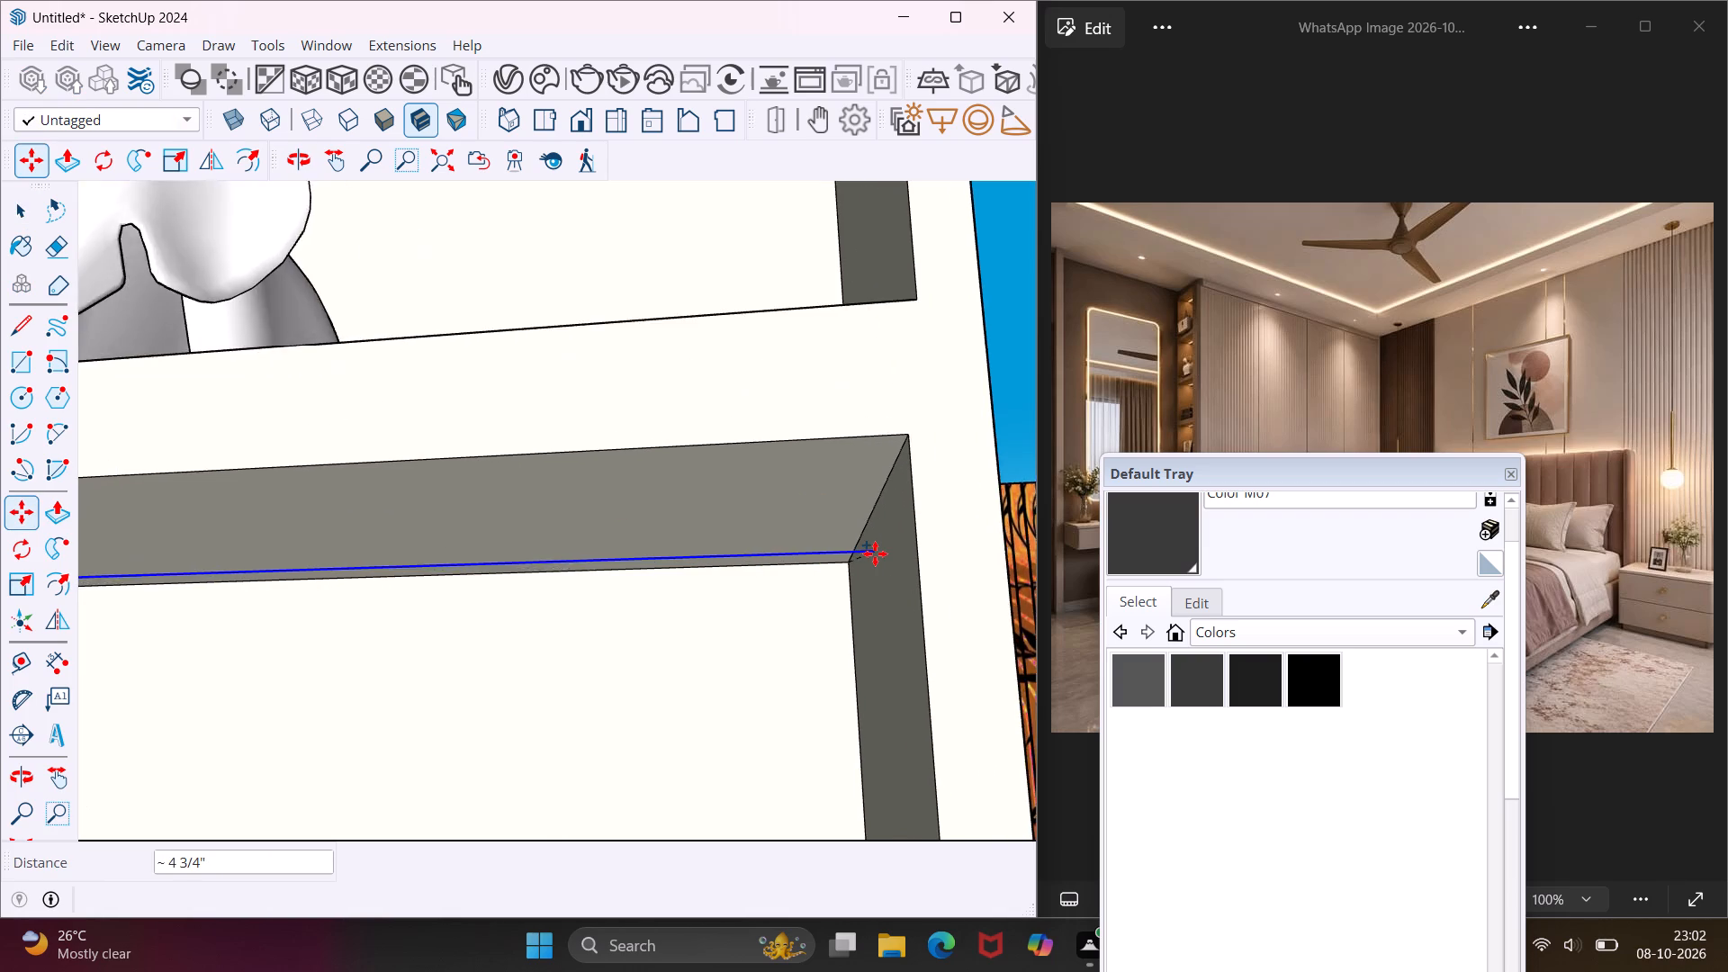
pyautogui.scroll(2, 875, 553)
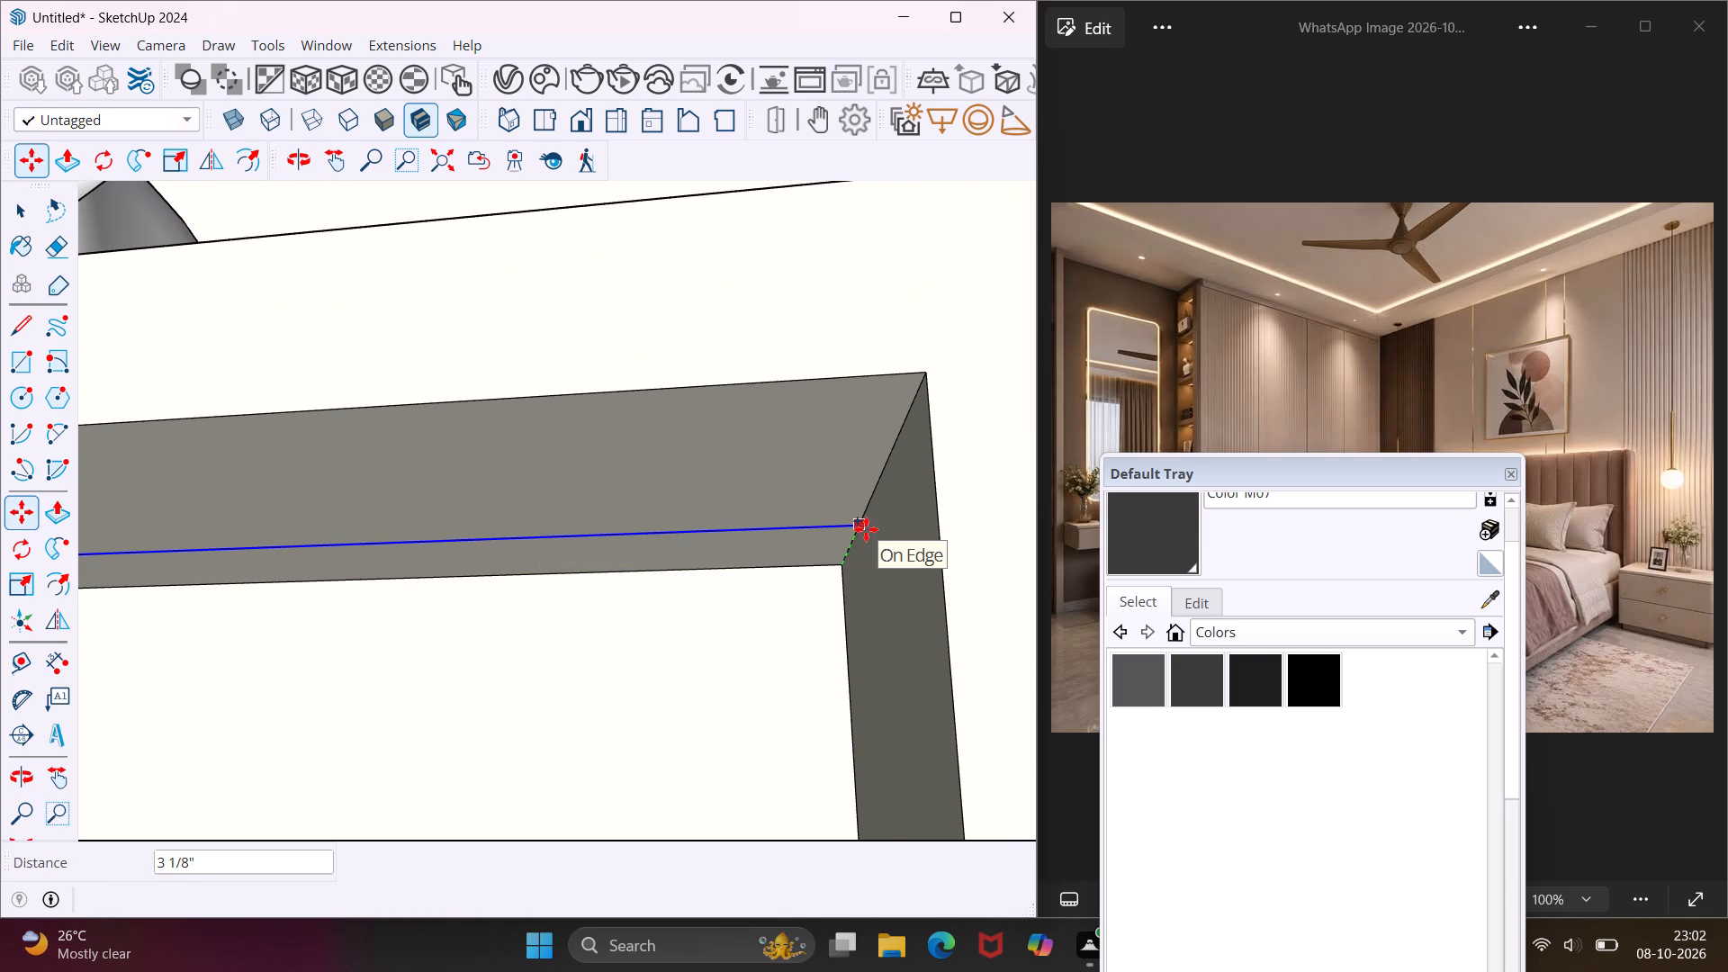
pyautogui.write('1"')
pyautogui.press('Return')
pyautogui.scroll(-6, 866, 529)
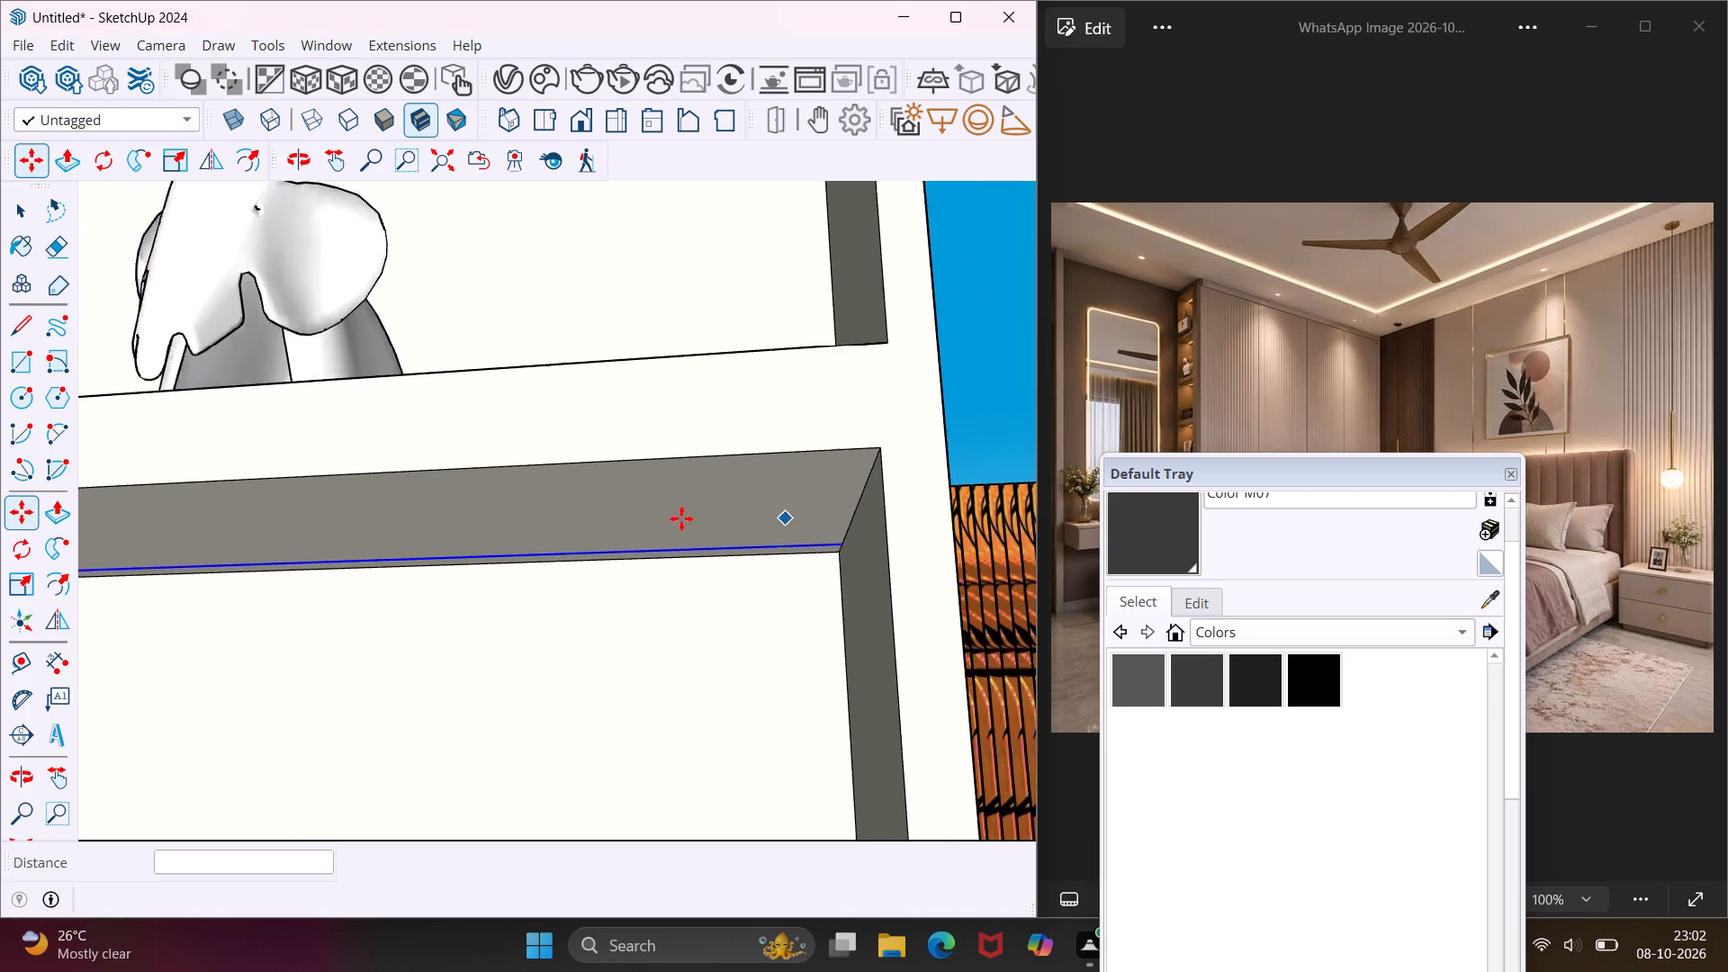
pyautogui.scroll(-12, 681, 518)
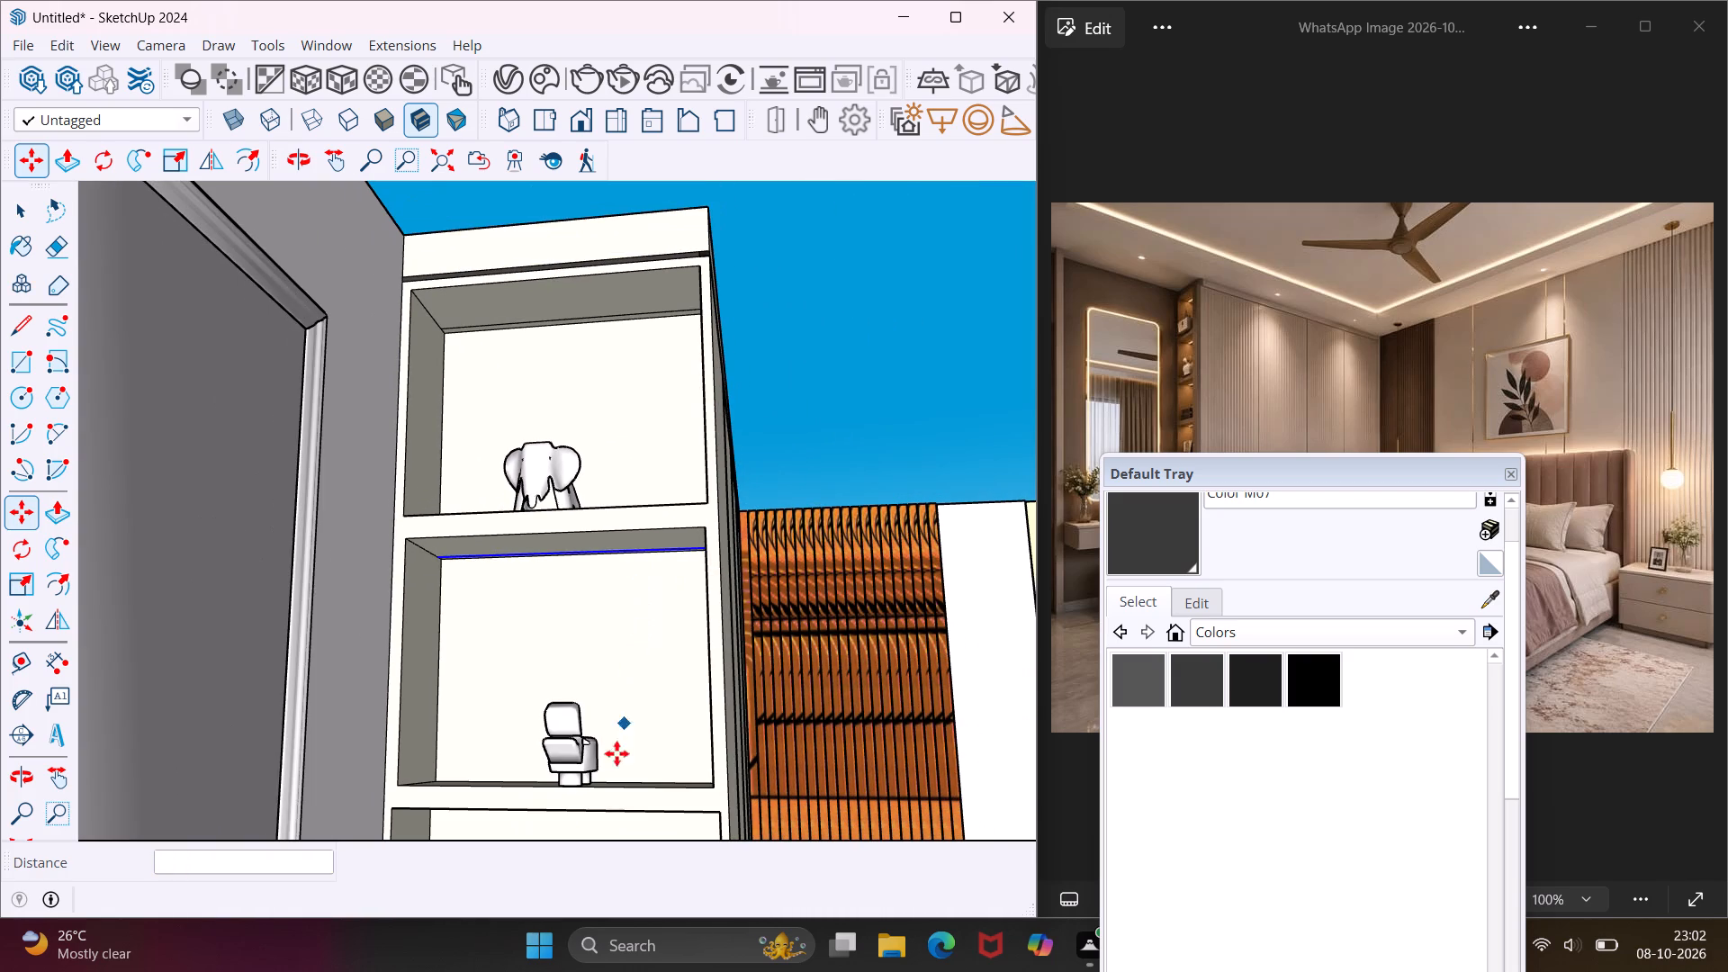
pyautogui.moveTo(610, 773); pyautogui.dragTo(636, 559, button='middle')
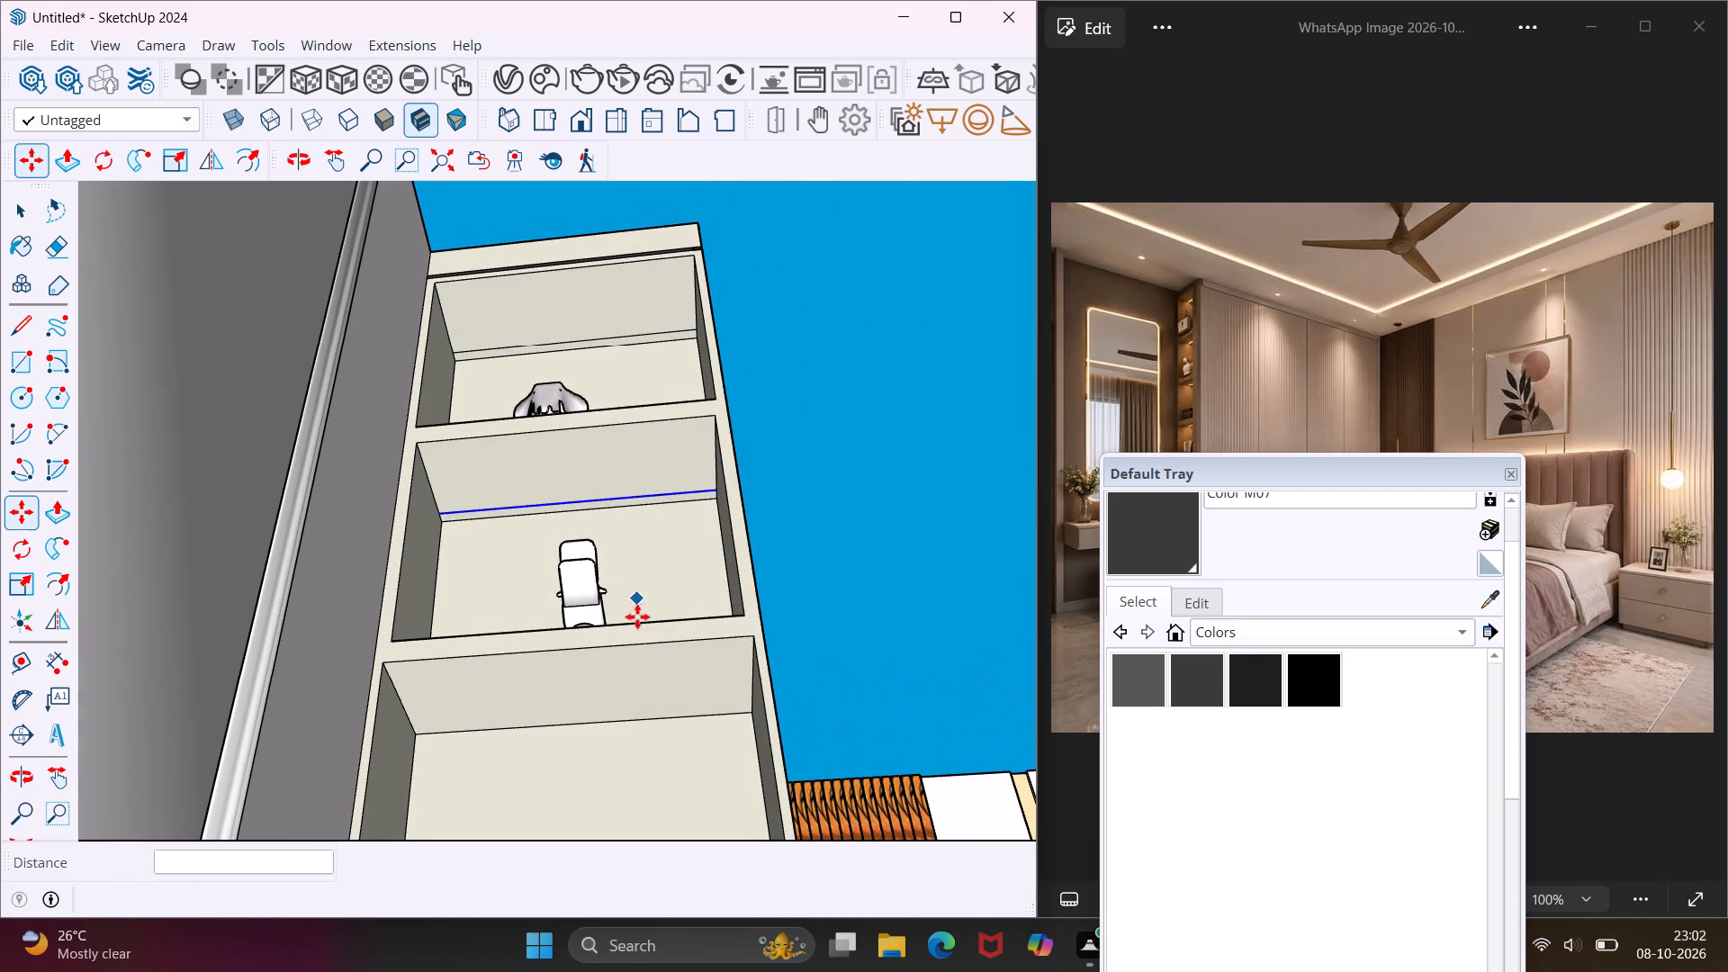
pyautogui.press('Escape')
pyautogui.press('space')
# Copy the rear ceiling edge of the third niche from the top 1" forward along its ceiling.
pyautogui.scroll(3, 717, 714)
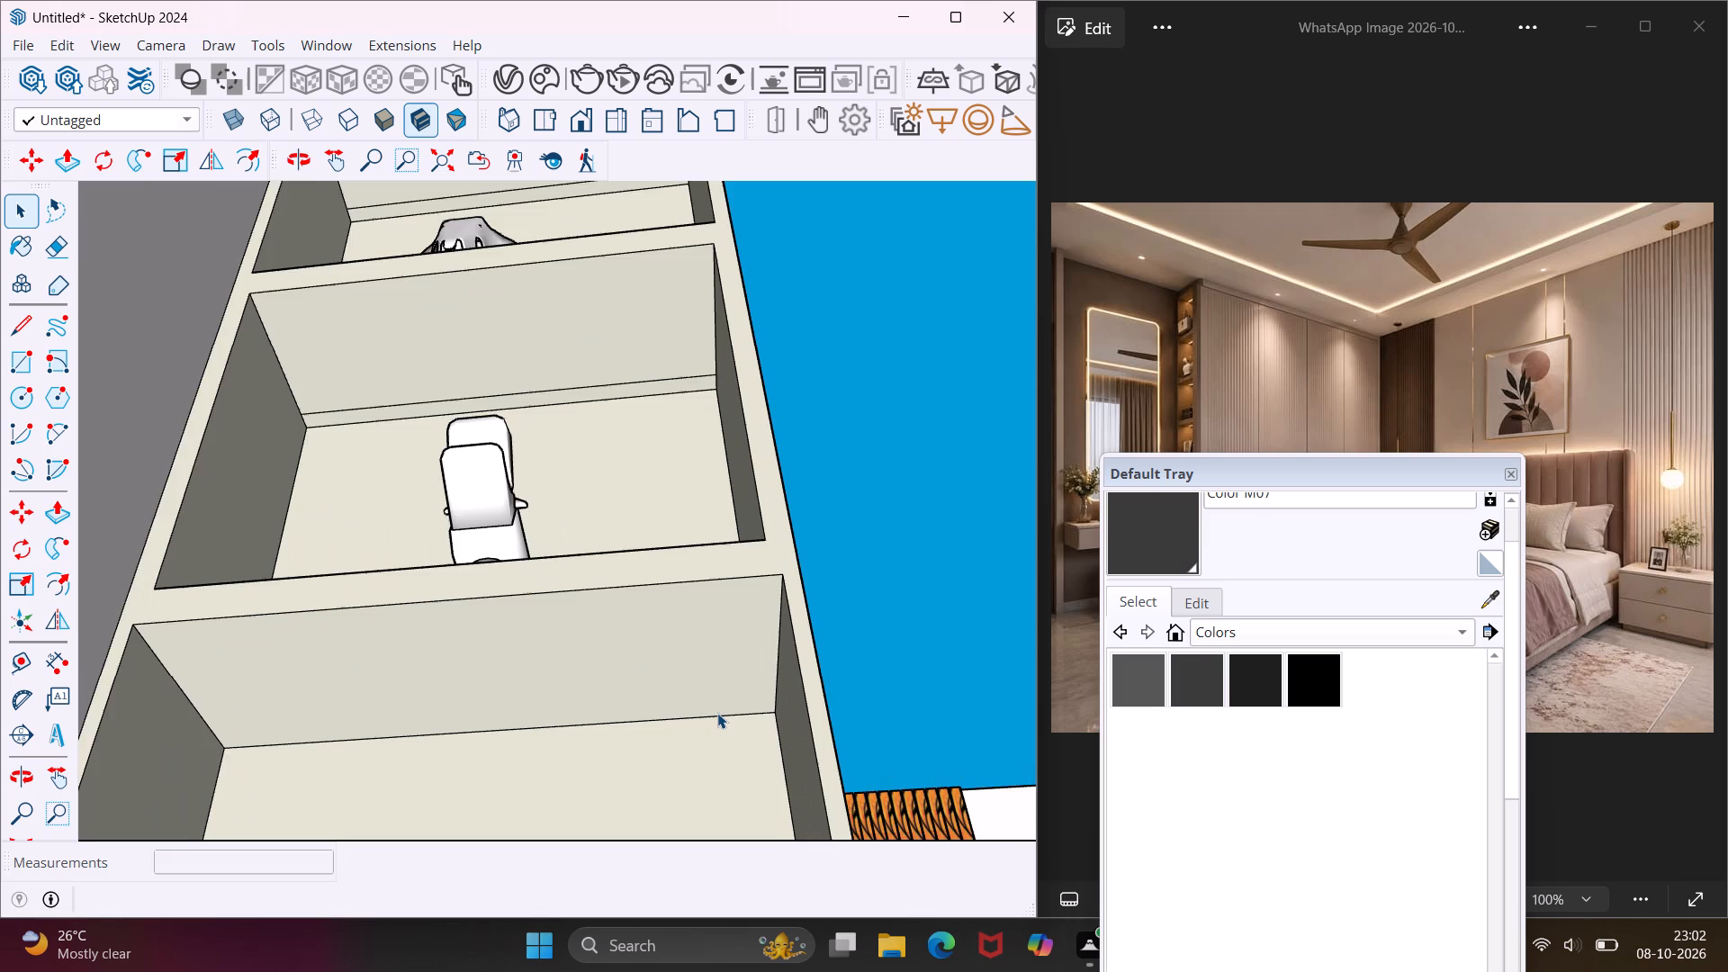
pyautogui.scroll(5, 717, 713)
pyautogui.click(740, 719)
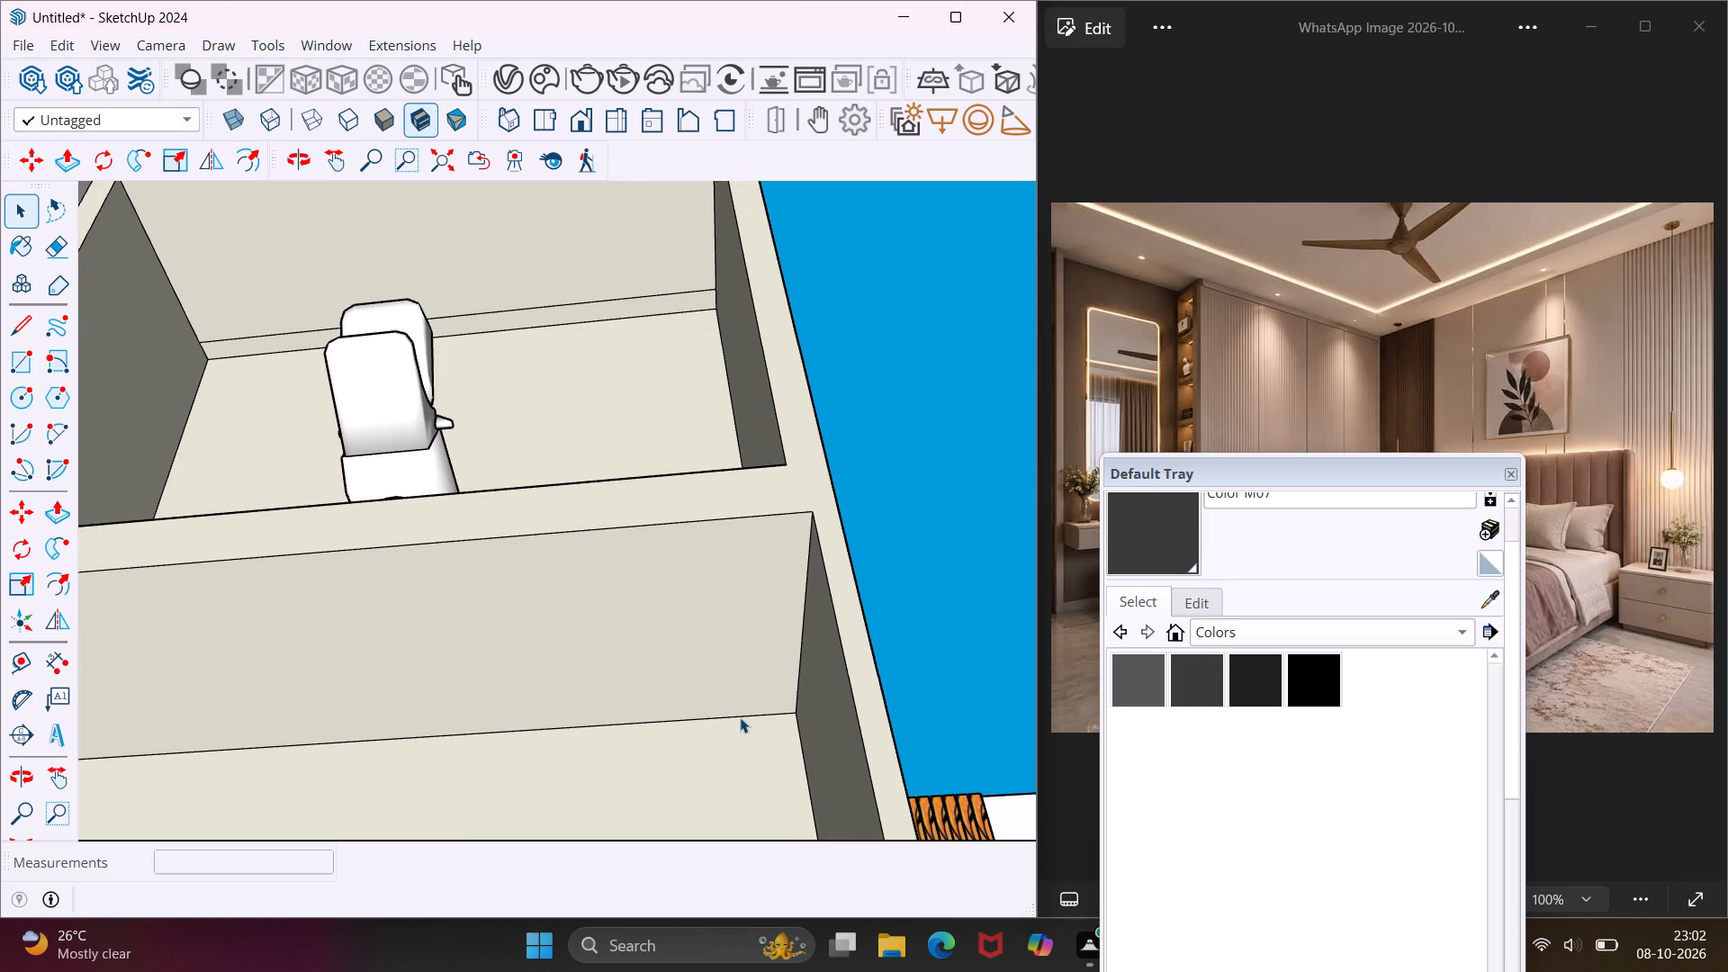
pyautogui.press('m')
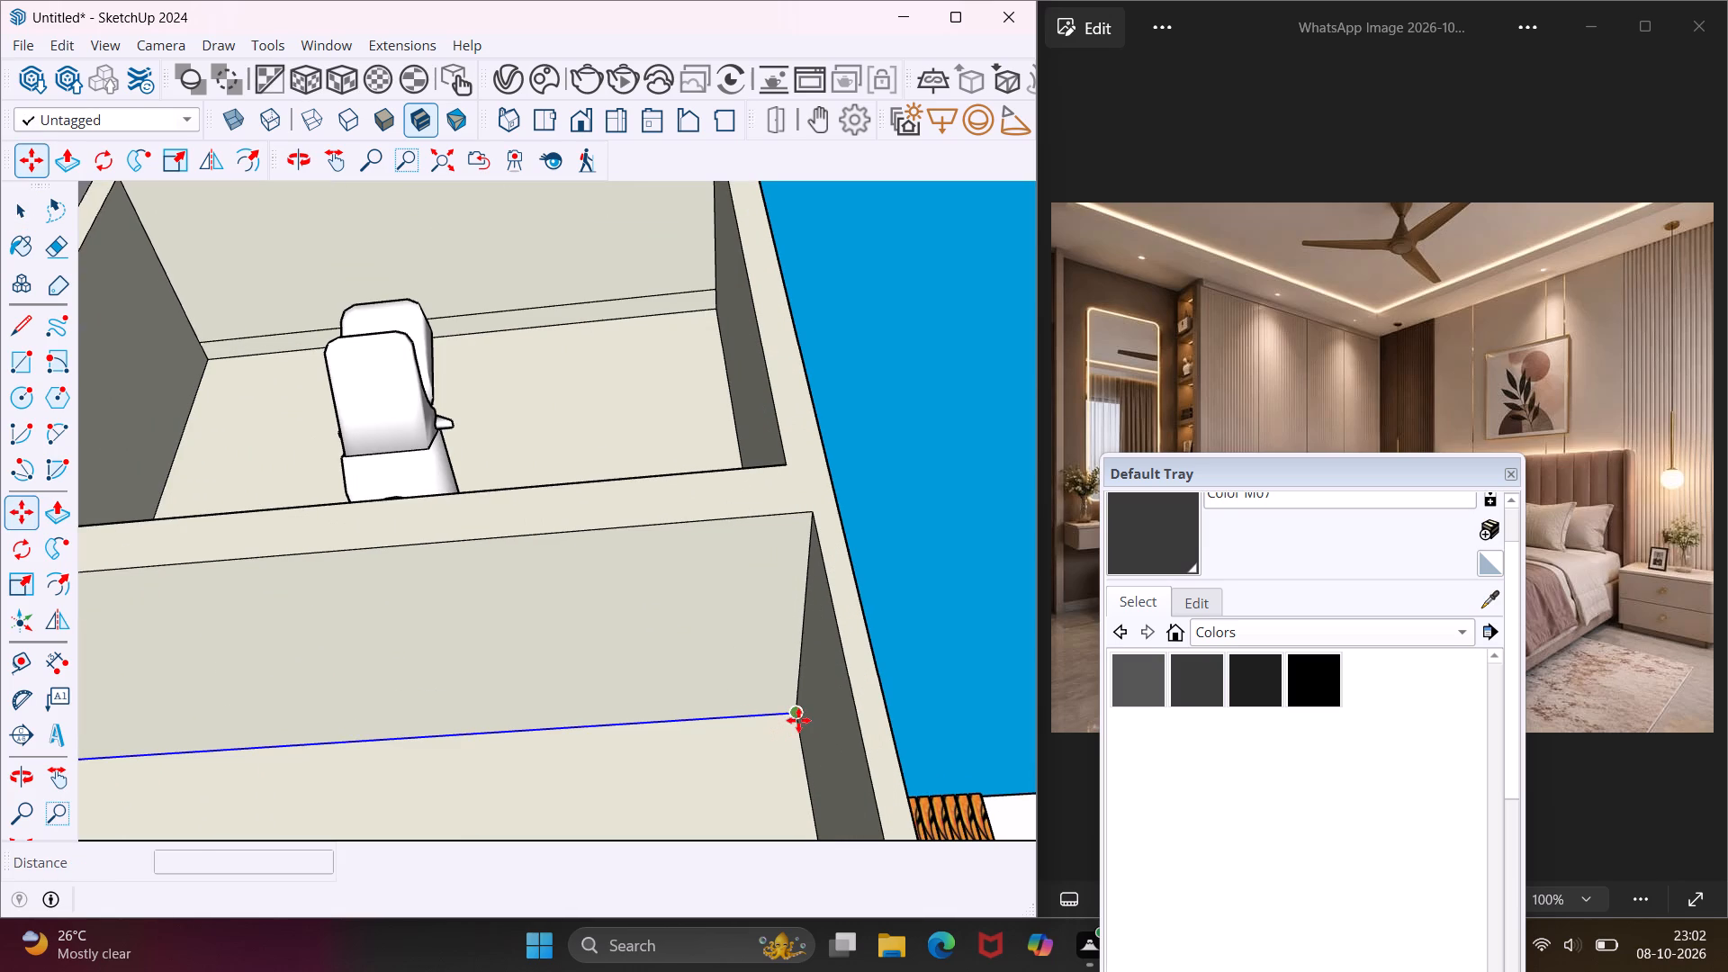
pyautogui.click(798, 720)
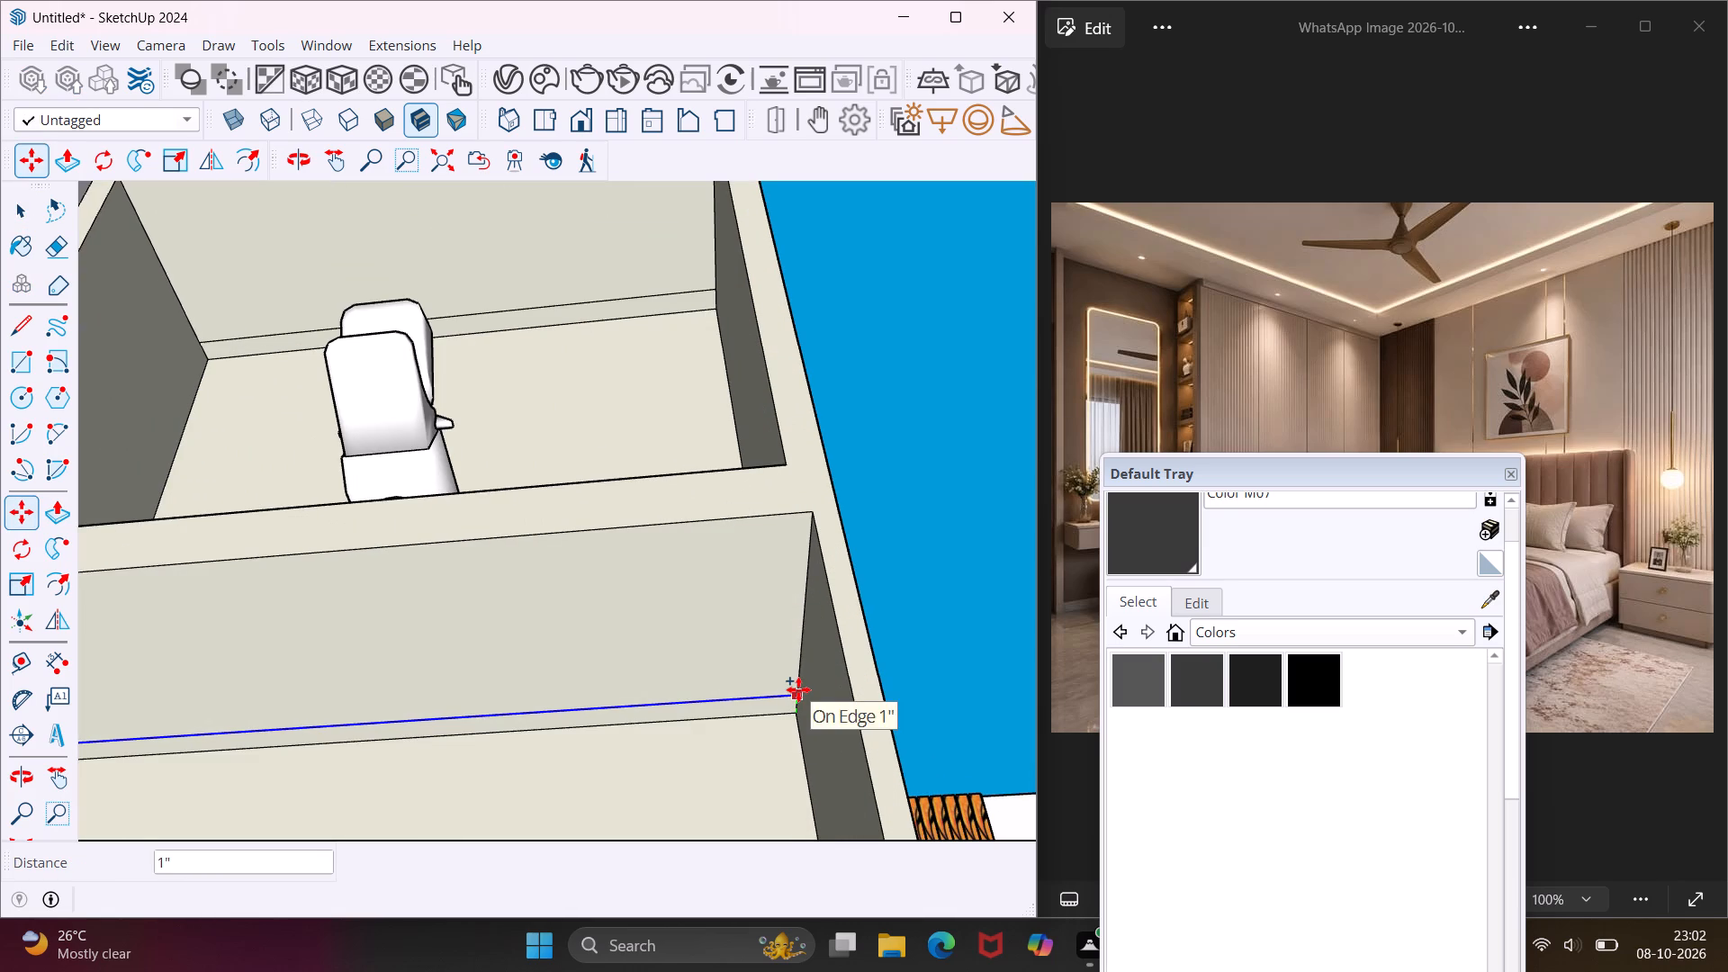
pyautogui.write('1"')
pyautogui.press('Return')
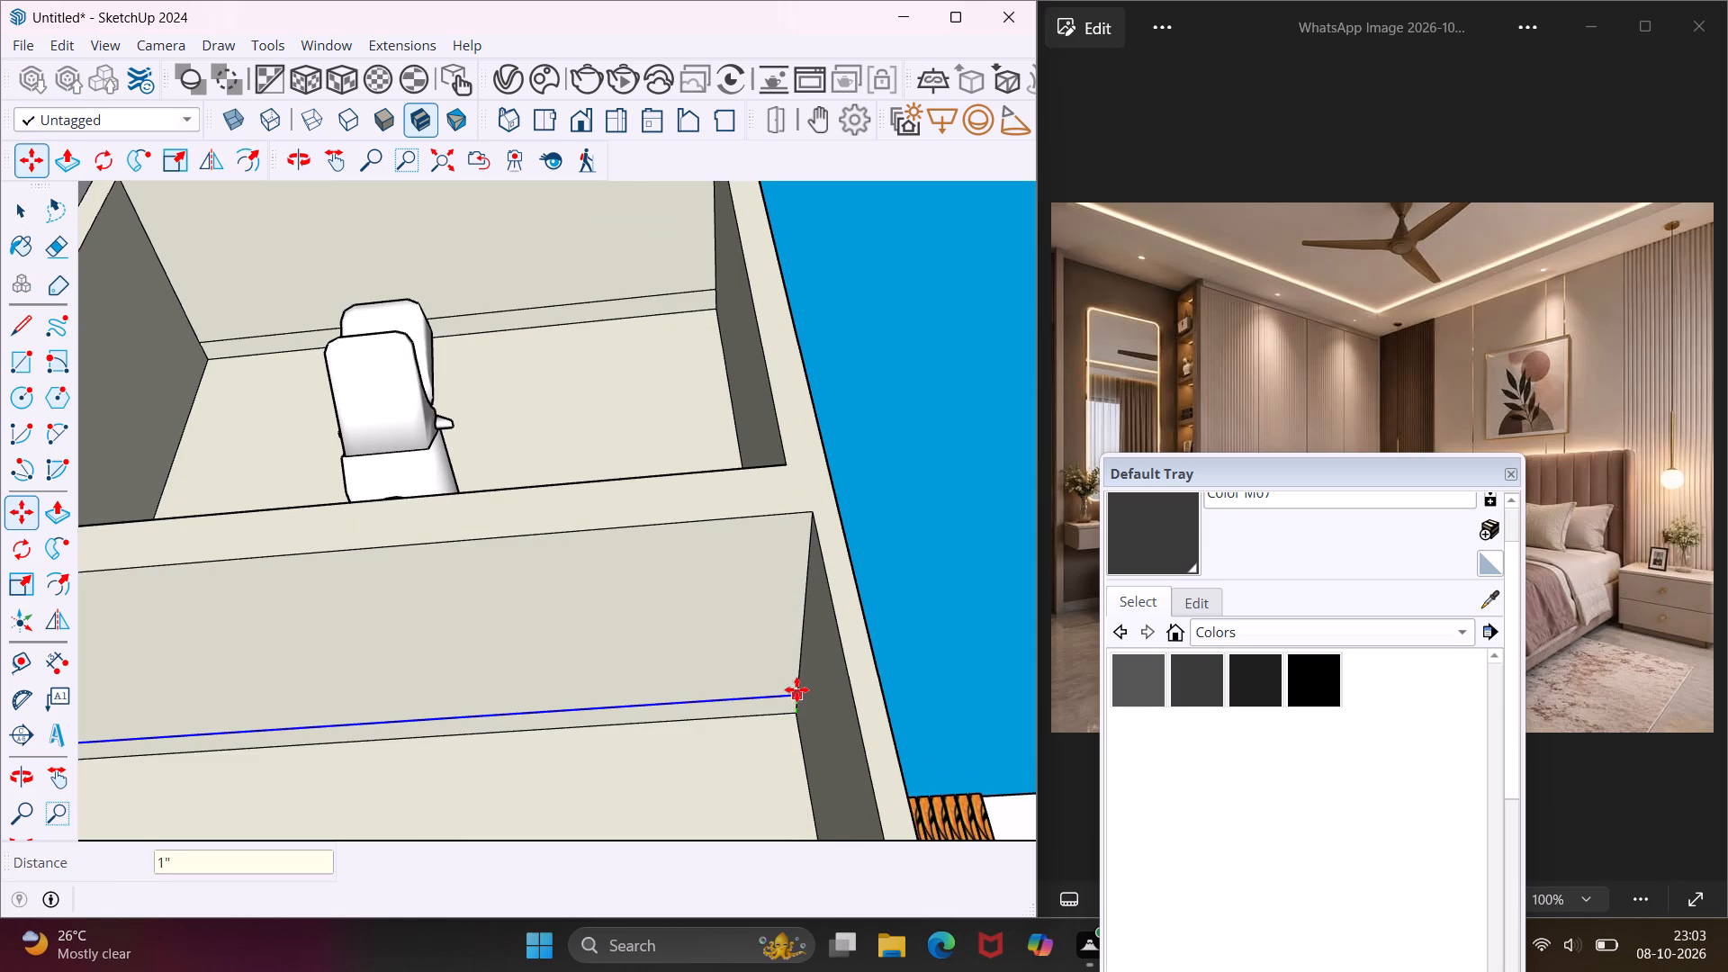
# Copy the rear ceiling edge of the bottom niche, behind the flower vase, 1" forward along its ceiling.
pyautogui.scroll(-12, 785, 683)
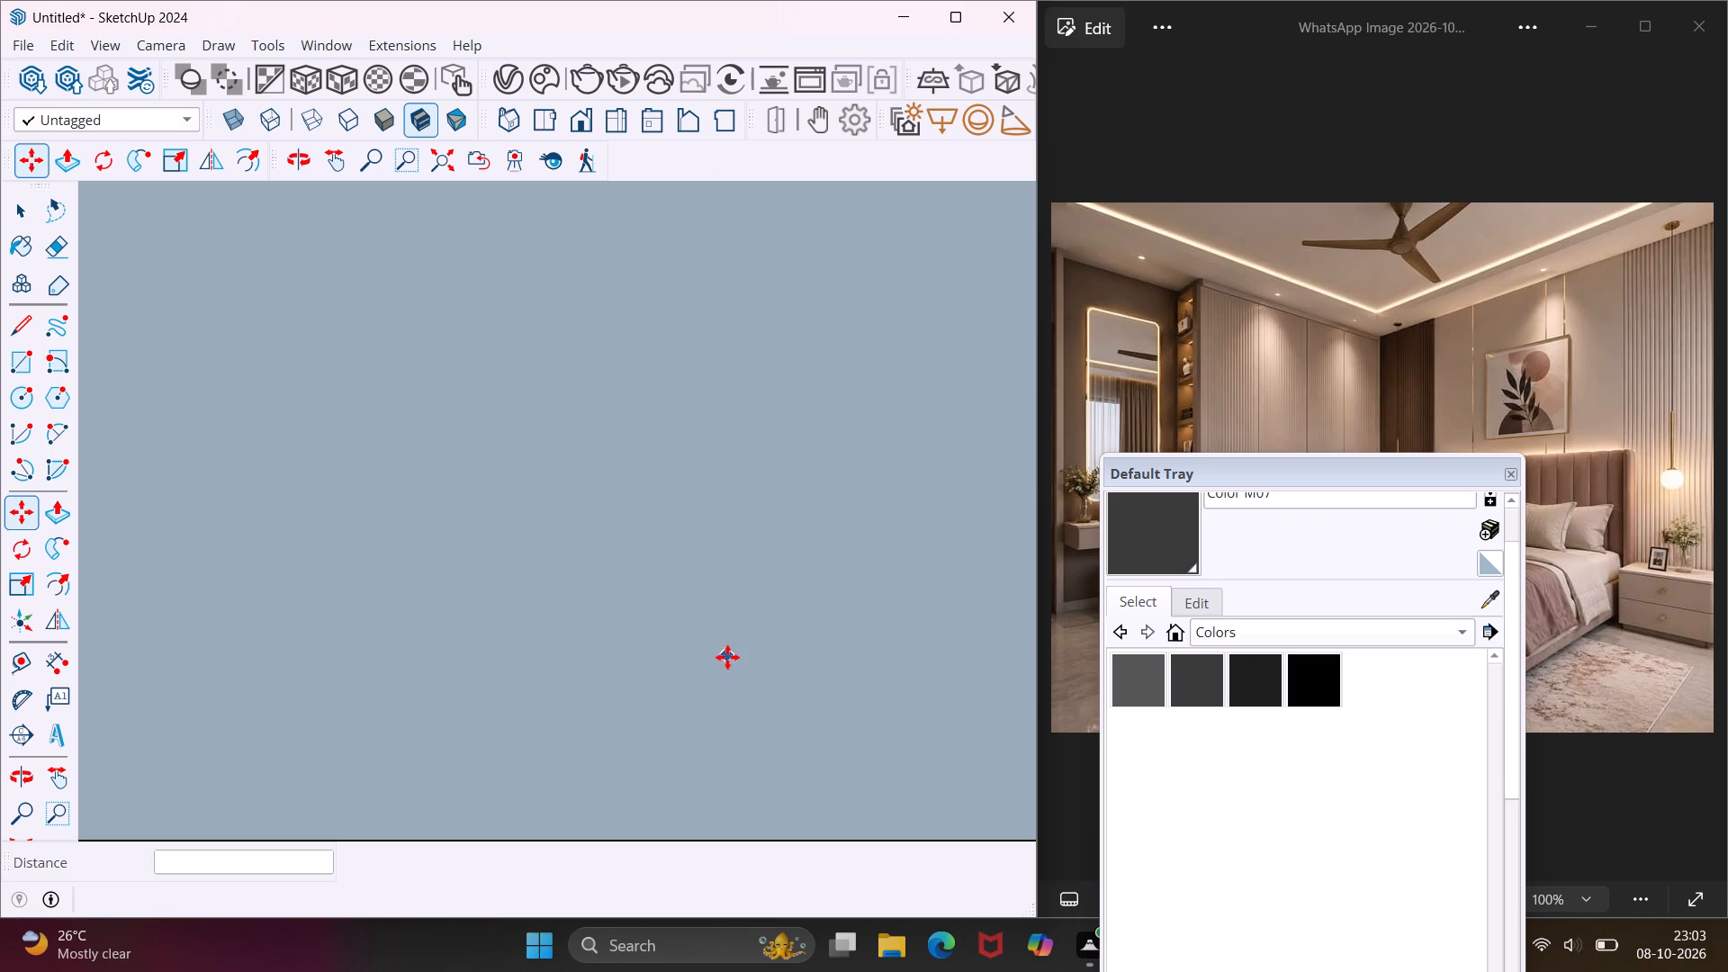
pyautogui.moveTo(717, 671); pyautogui.dragTo(505, 971, button='middle')
pyautogui.scroll(-7, 523, 511)
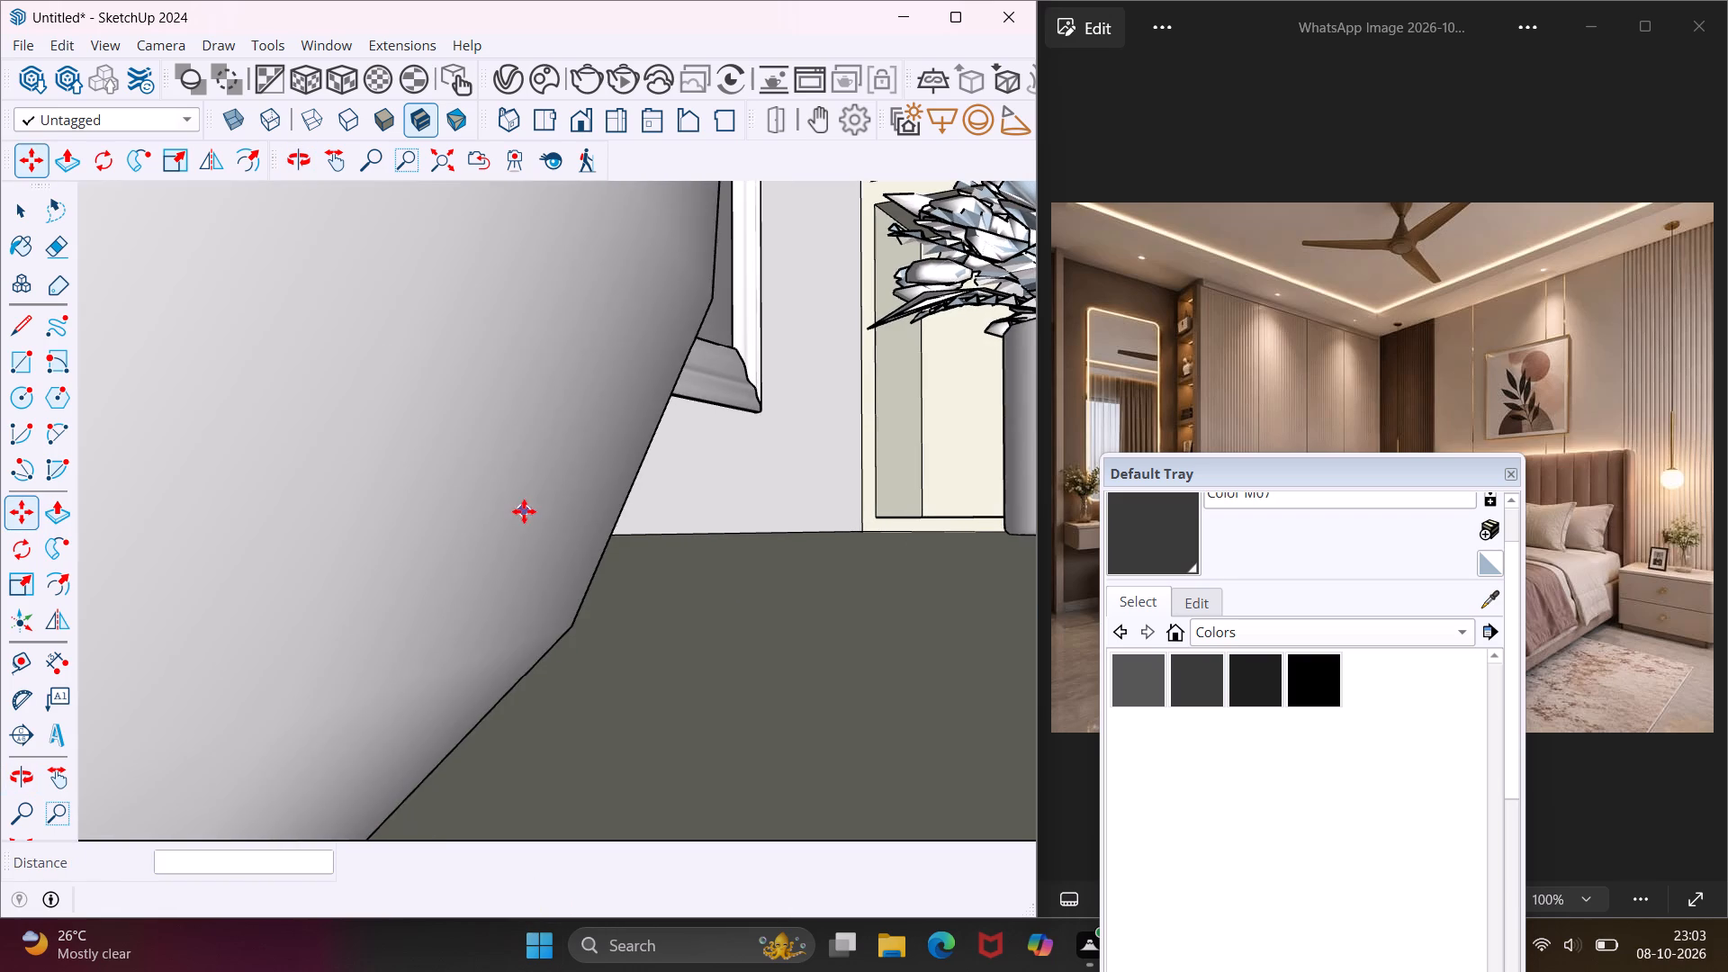
pyautogui.scroll(-5, 524, 511)
pyautogui.scroll(-12, 859, 499)
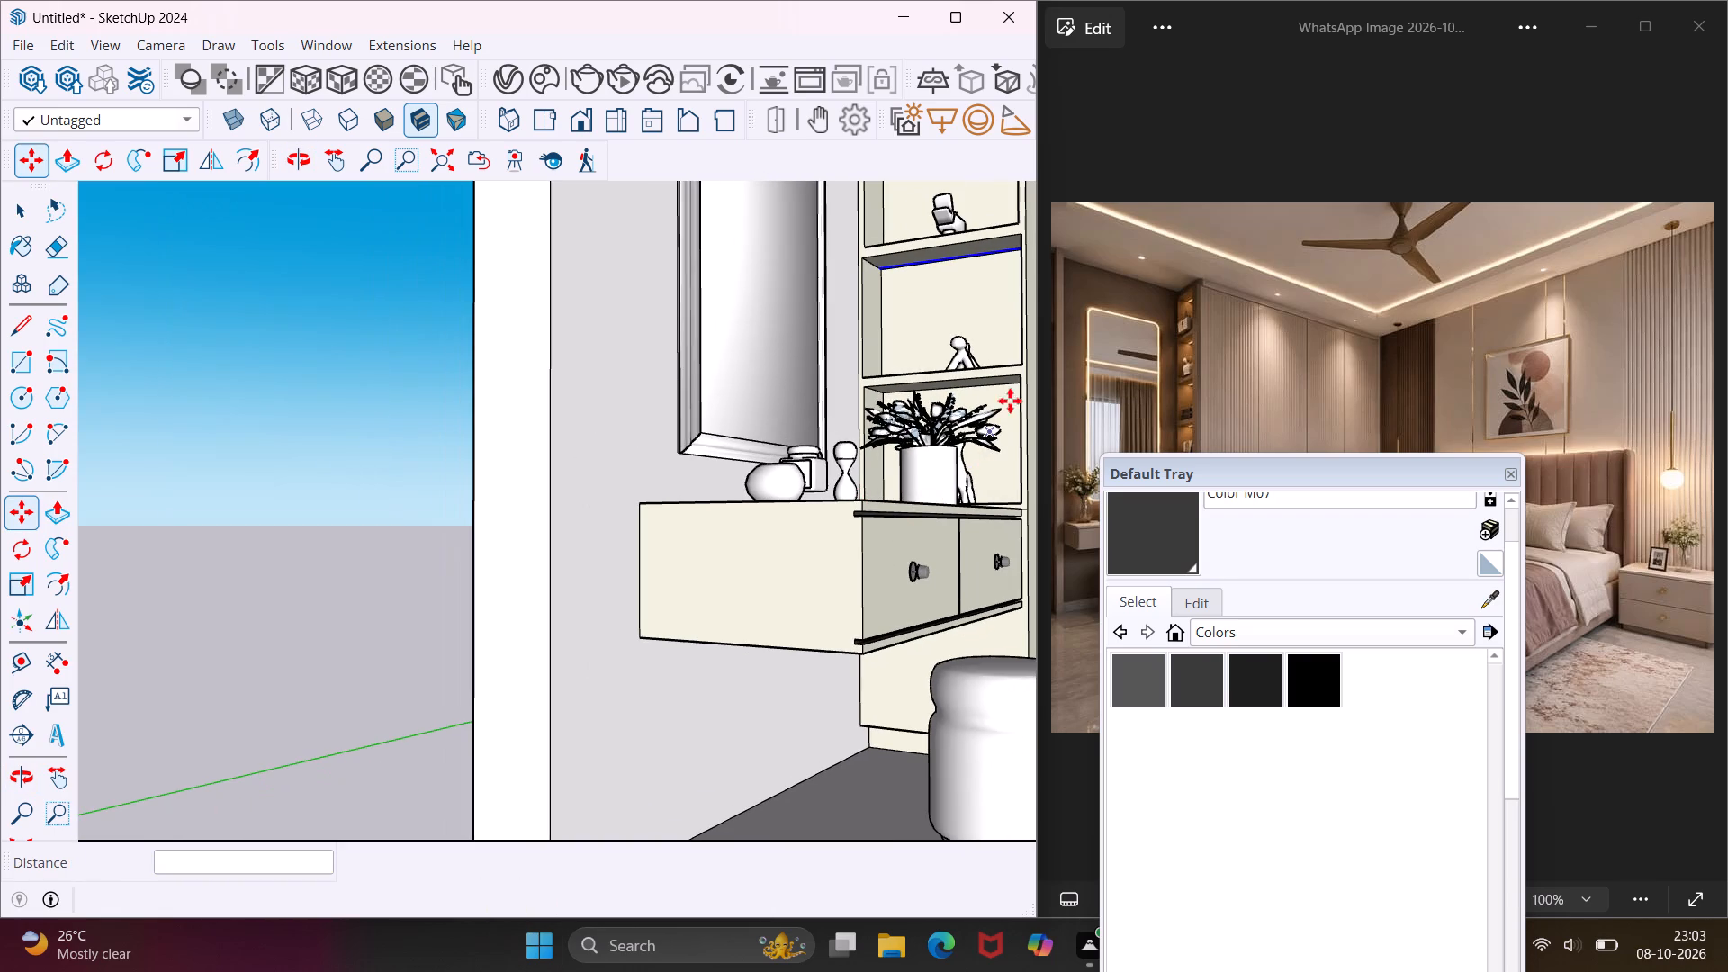
pyautogui.scroll(1, 1017, 389)
pyautogui.moveTo(1017, 389); pyautogui.dragTo(970, 404, button='middle')
pyautogui.scroll(3, 1012, 396)
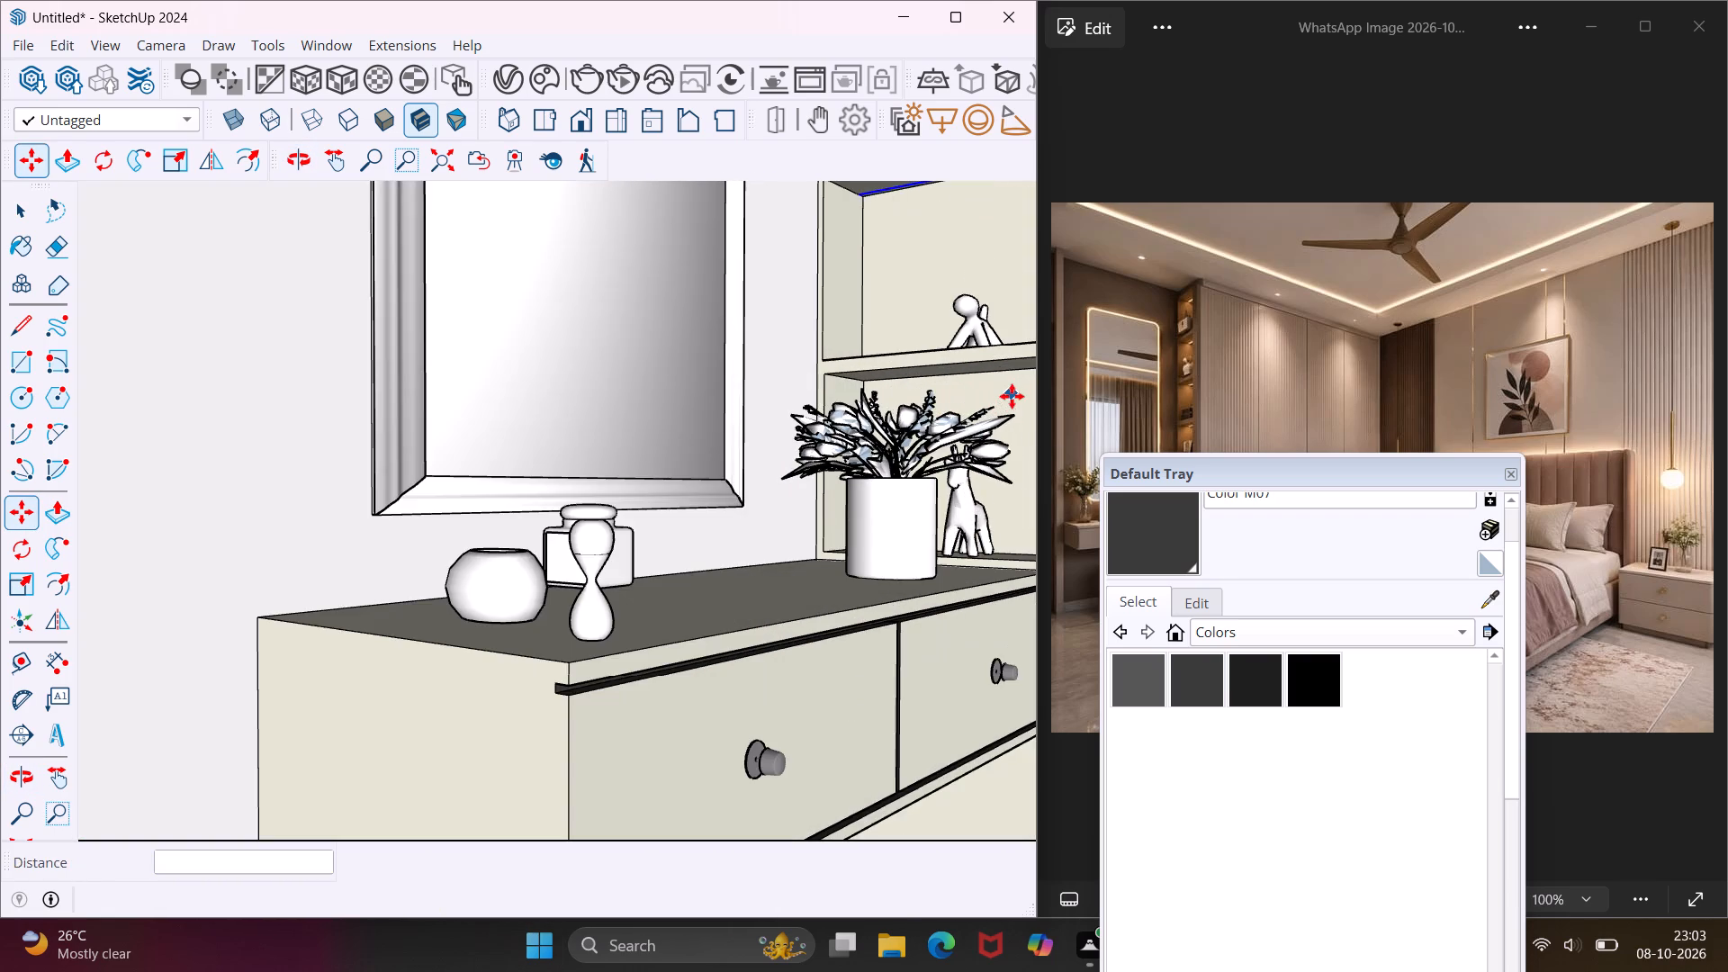
pyautogui.moveTo(1020, 394); pyautogui.dragTo(1120, 393, button='middle')
pyautogui.scroll(6, 871, 388)
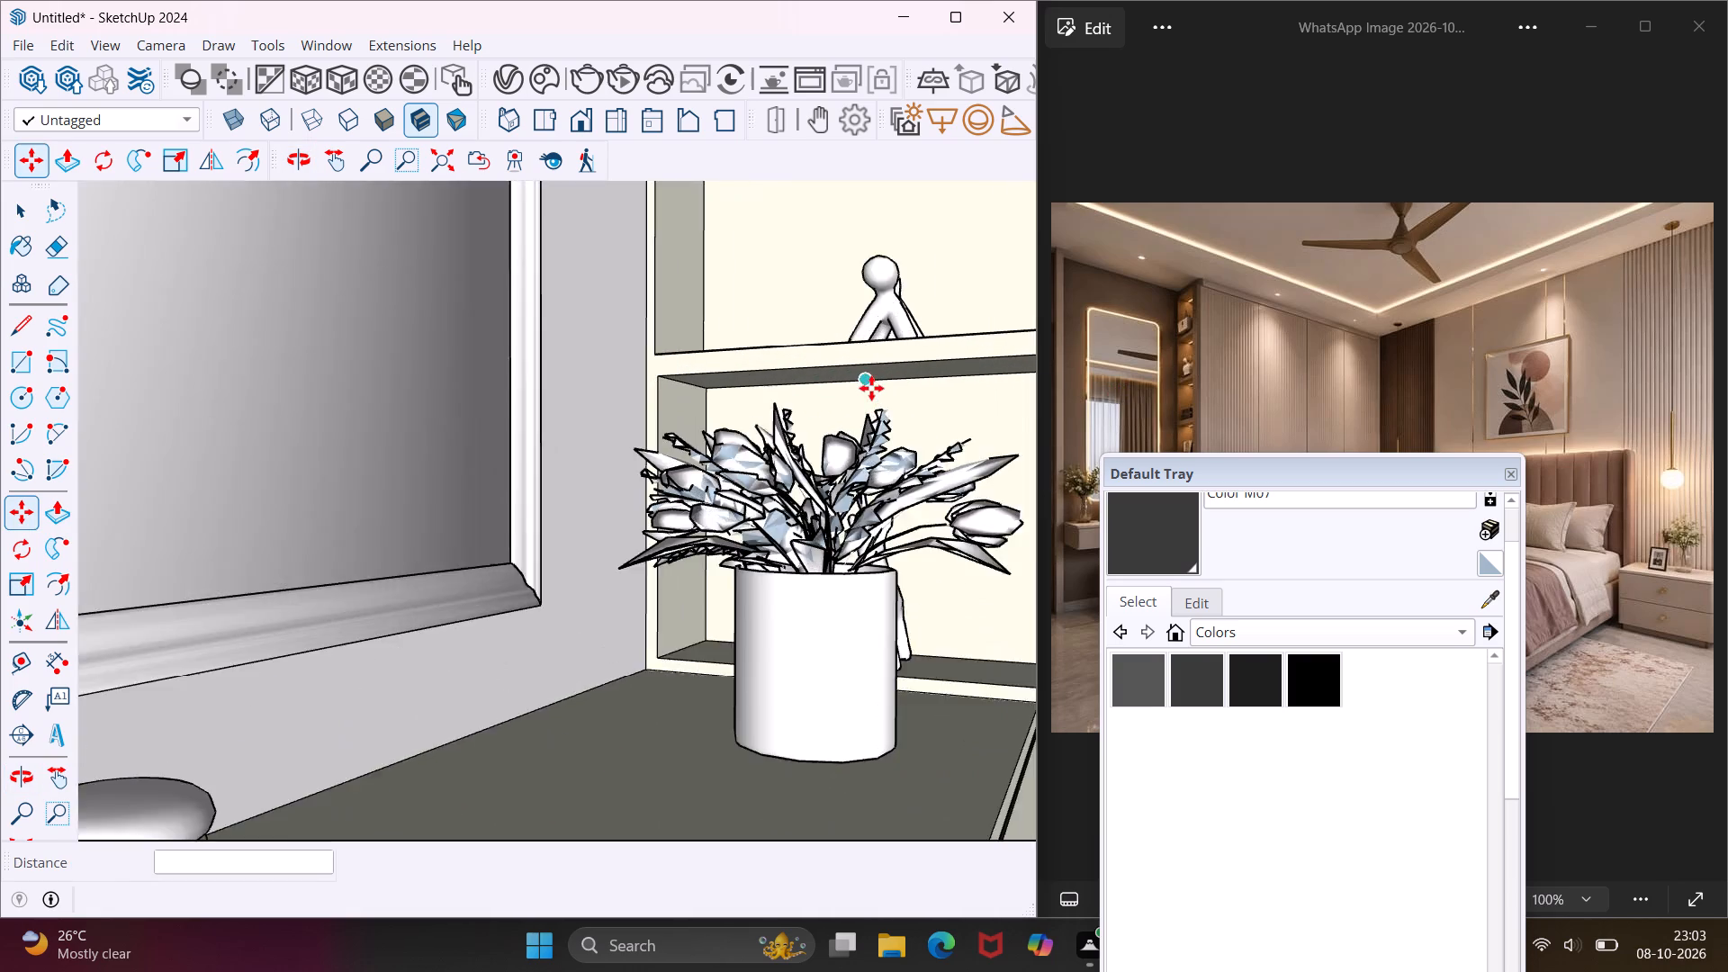
pyautogui.scroll(9, 871, 388)
pyautogui.press('Escape')
pyautogui.press('space')
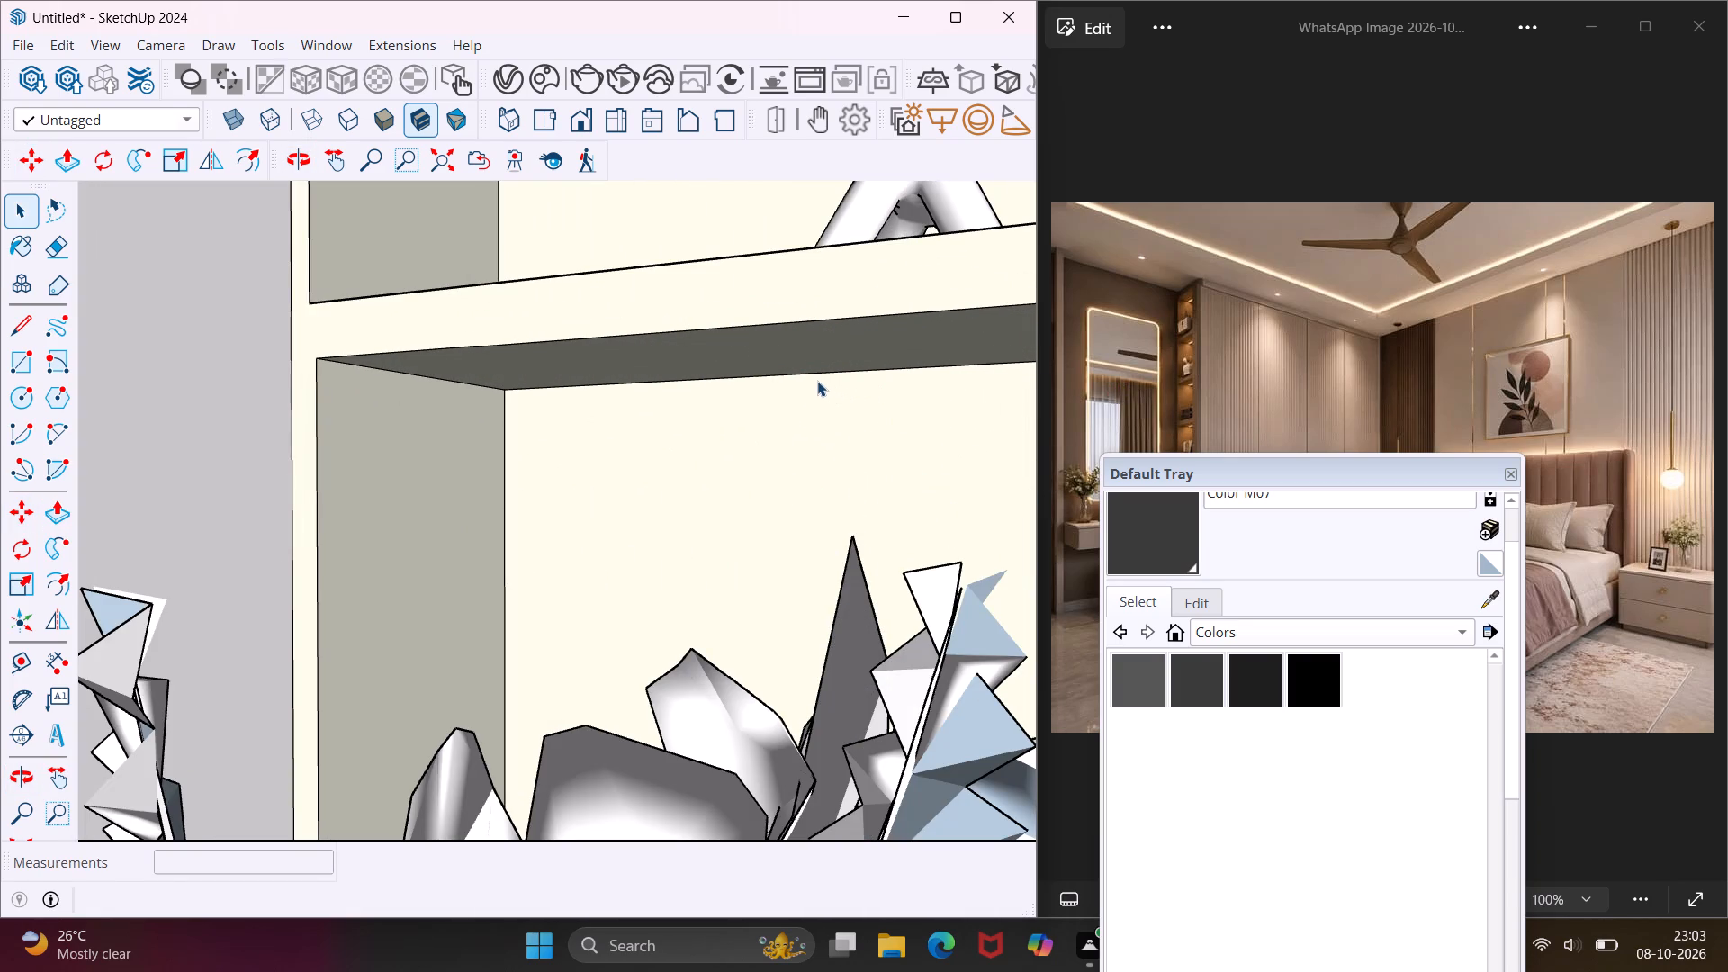
pyautogui.click(807, 375)
pyautogui.press('m')
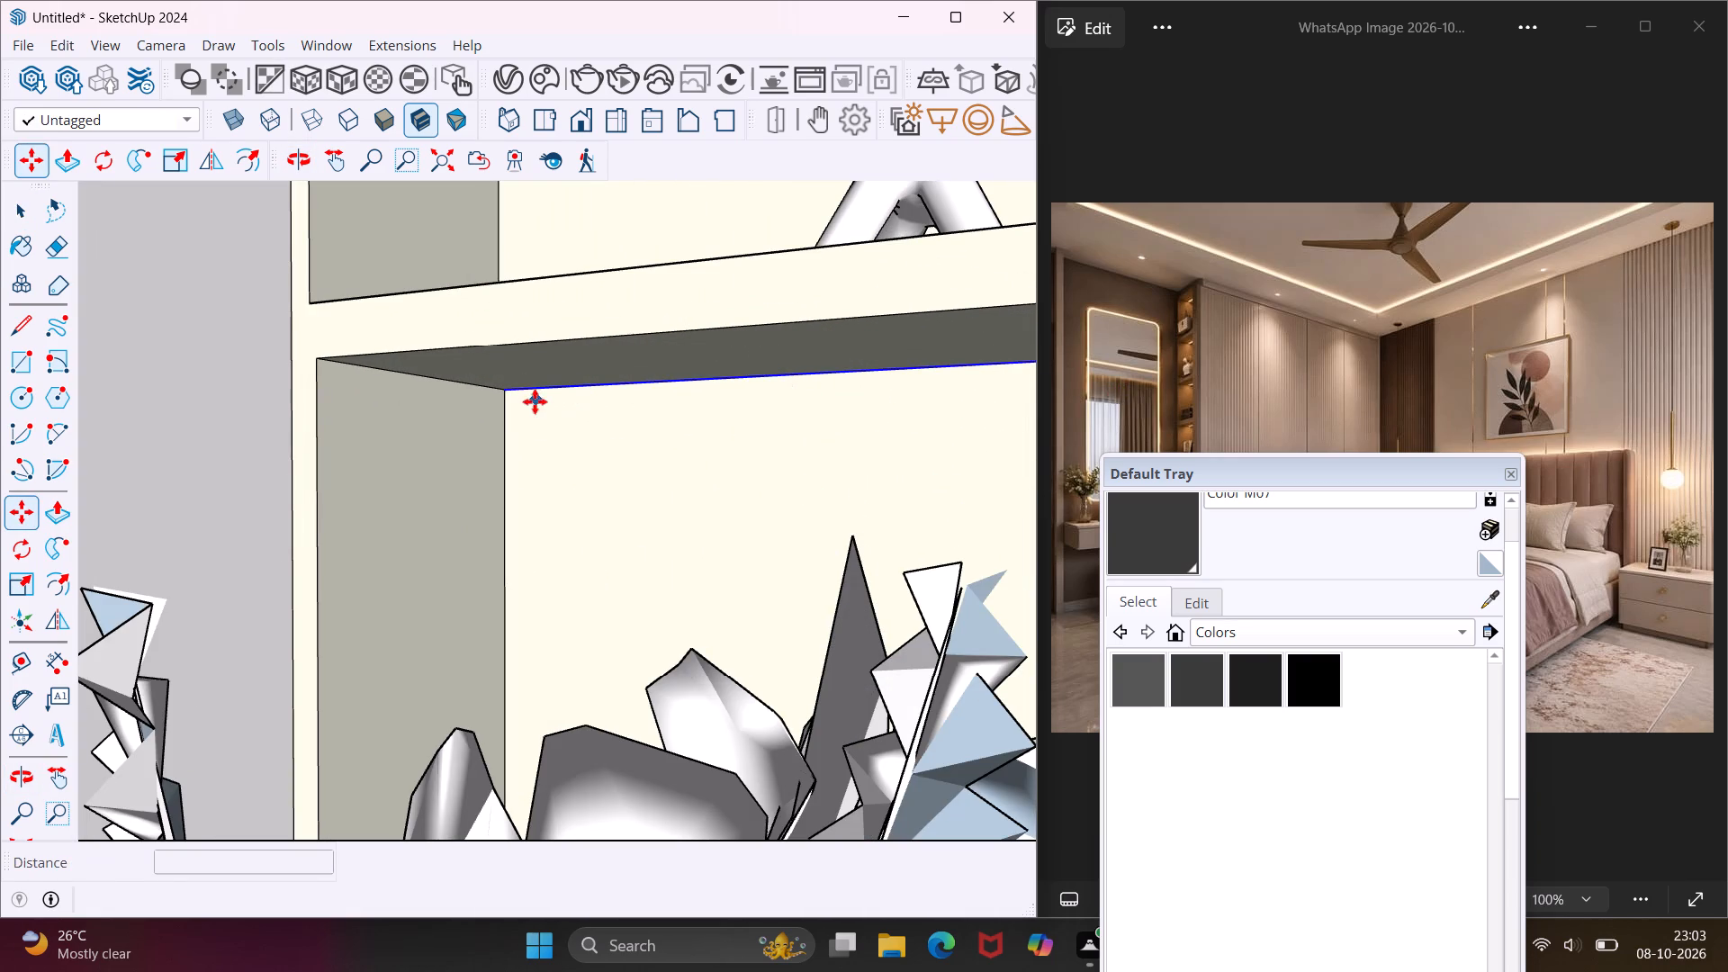
pyautogui.click(499, 390)
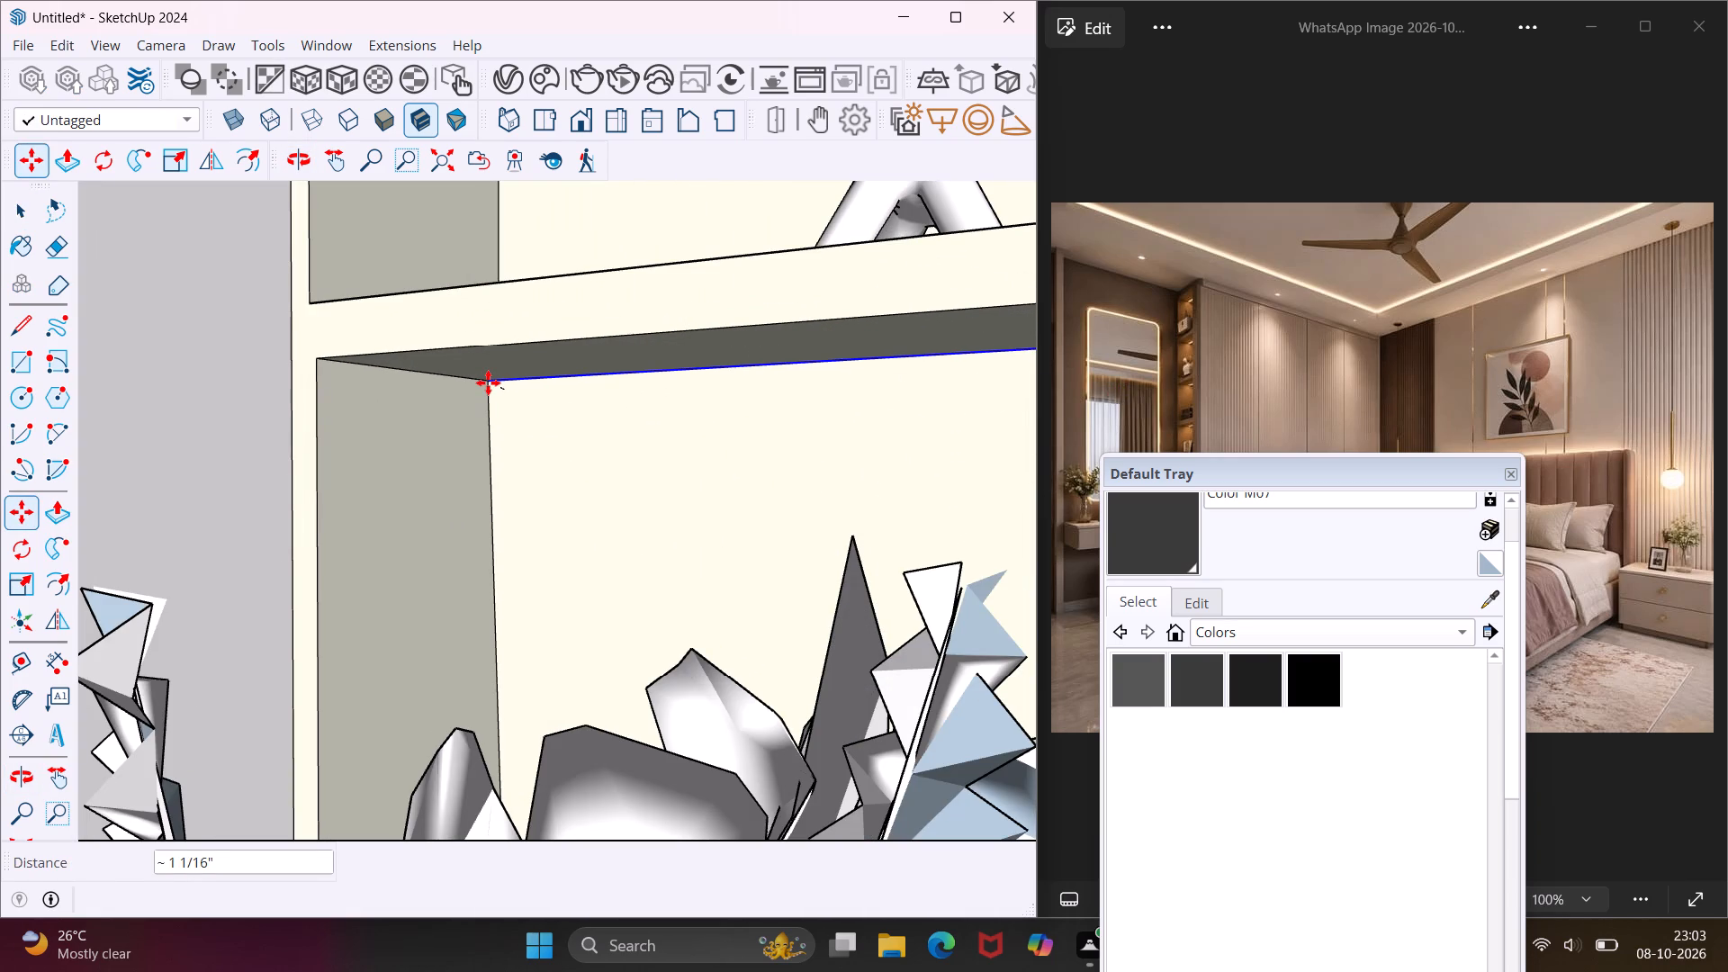
pyautogui.scroll(5, 488, 382)
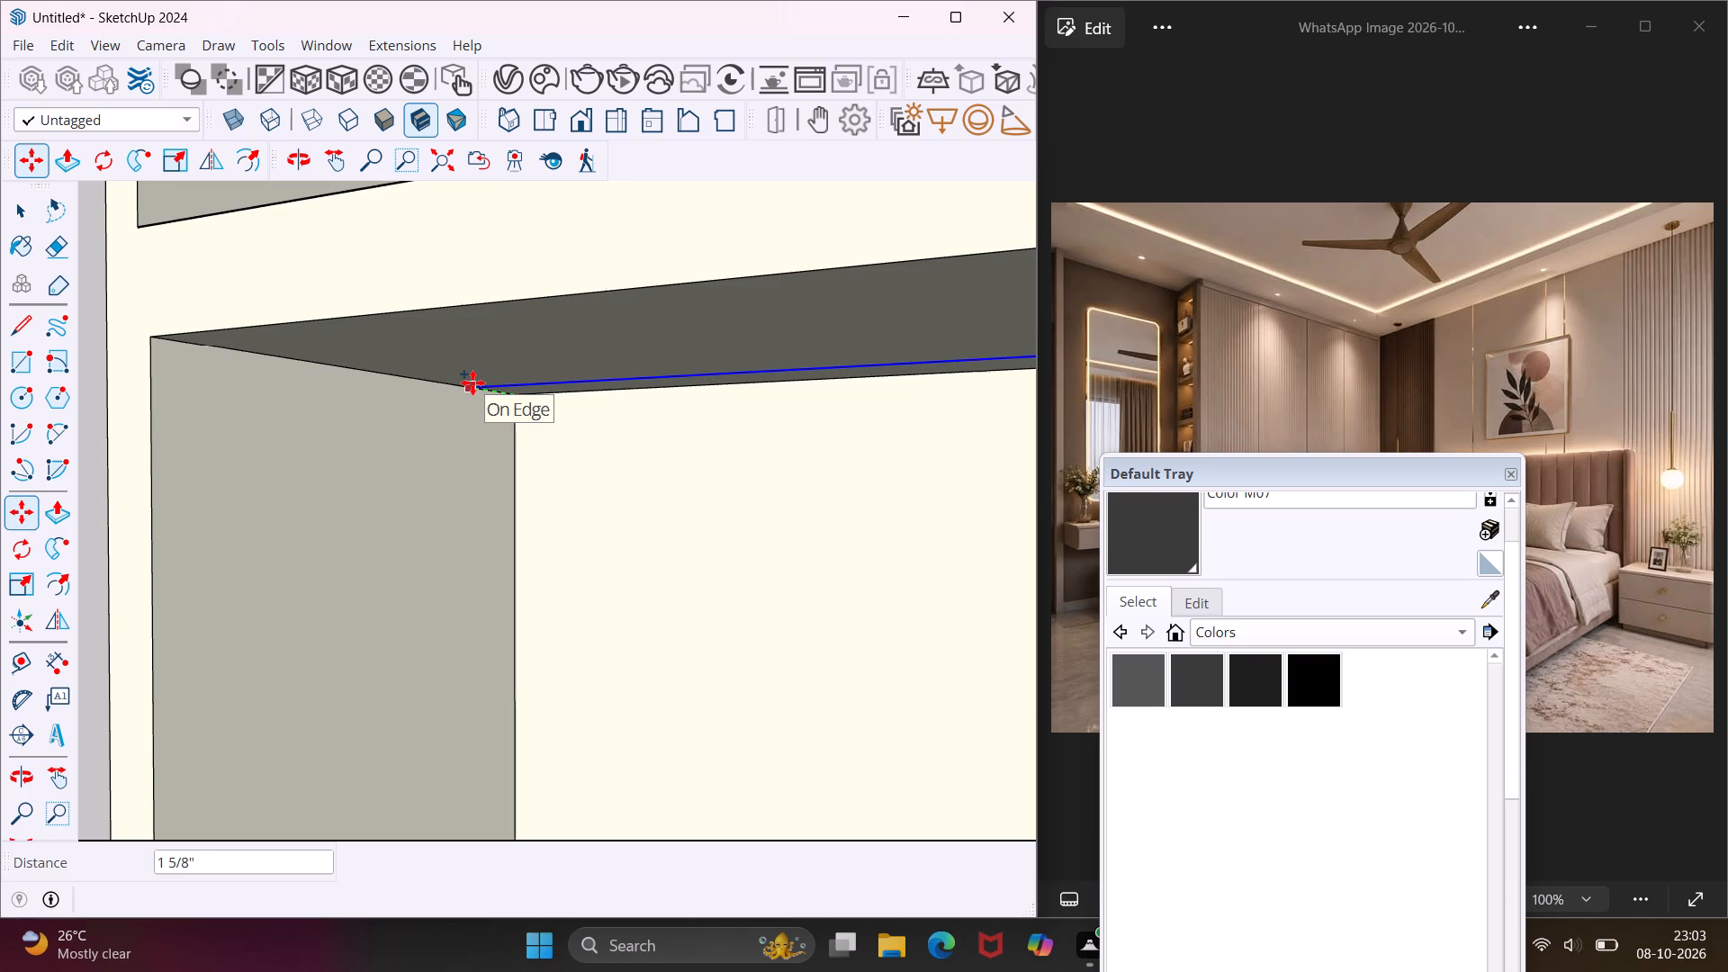
pyautogui.write('1"')
pyautogui.press('Return')
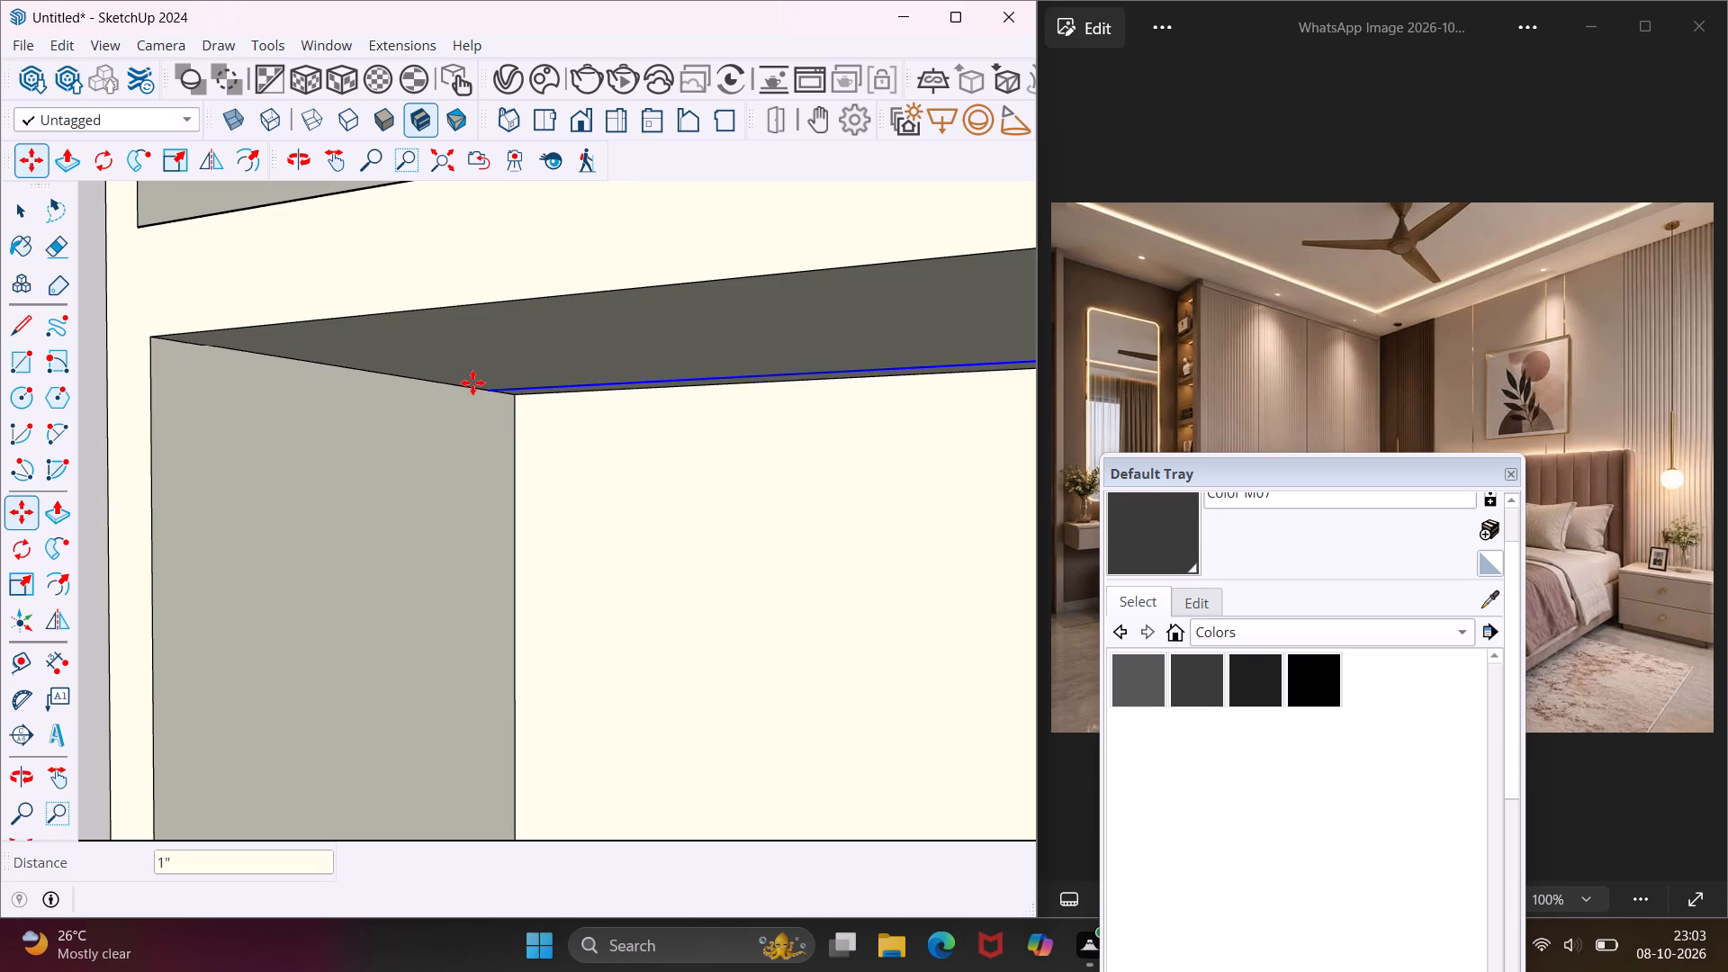
pyautogui.press('Escape')
pyautogui.press('space')
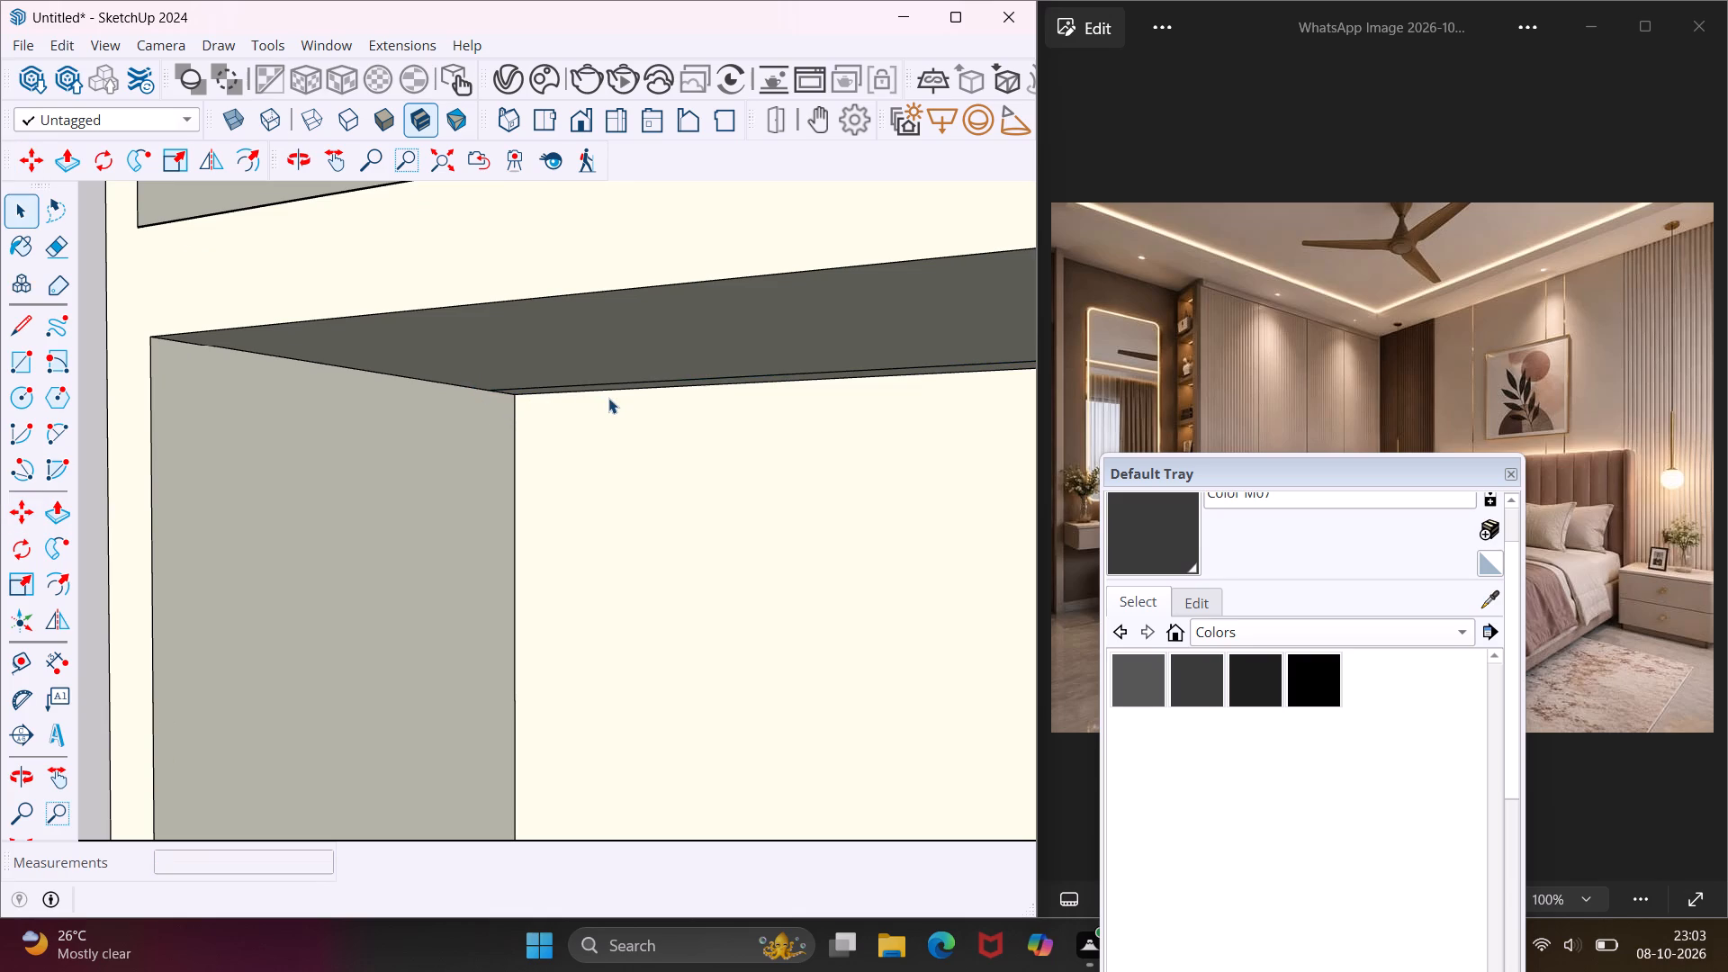
# Create a V-Ray Emissive material with a pale yellow colour of R 0.925, G 0.906, B 0.697.
pyautogui.click(524, 71)
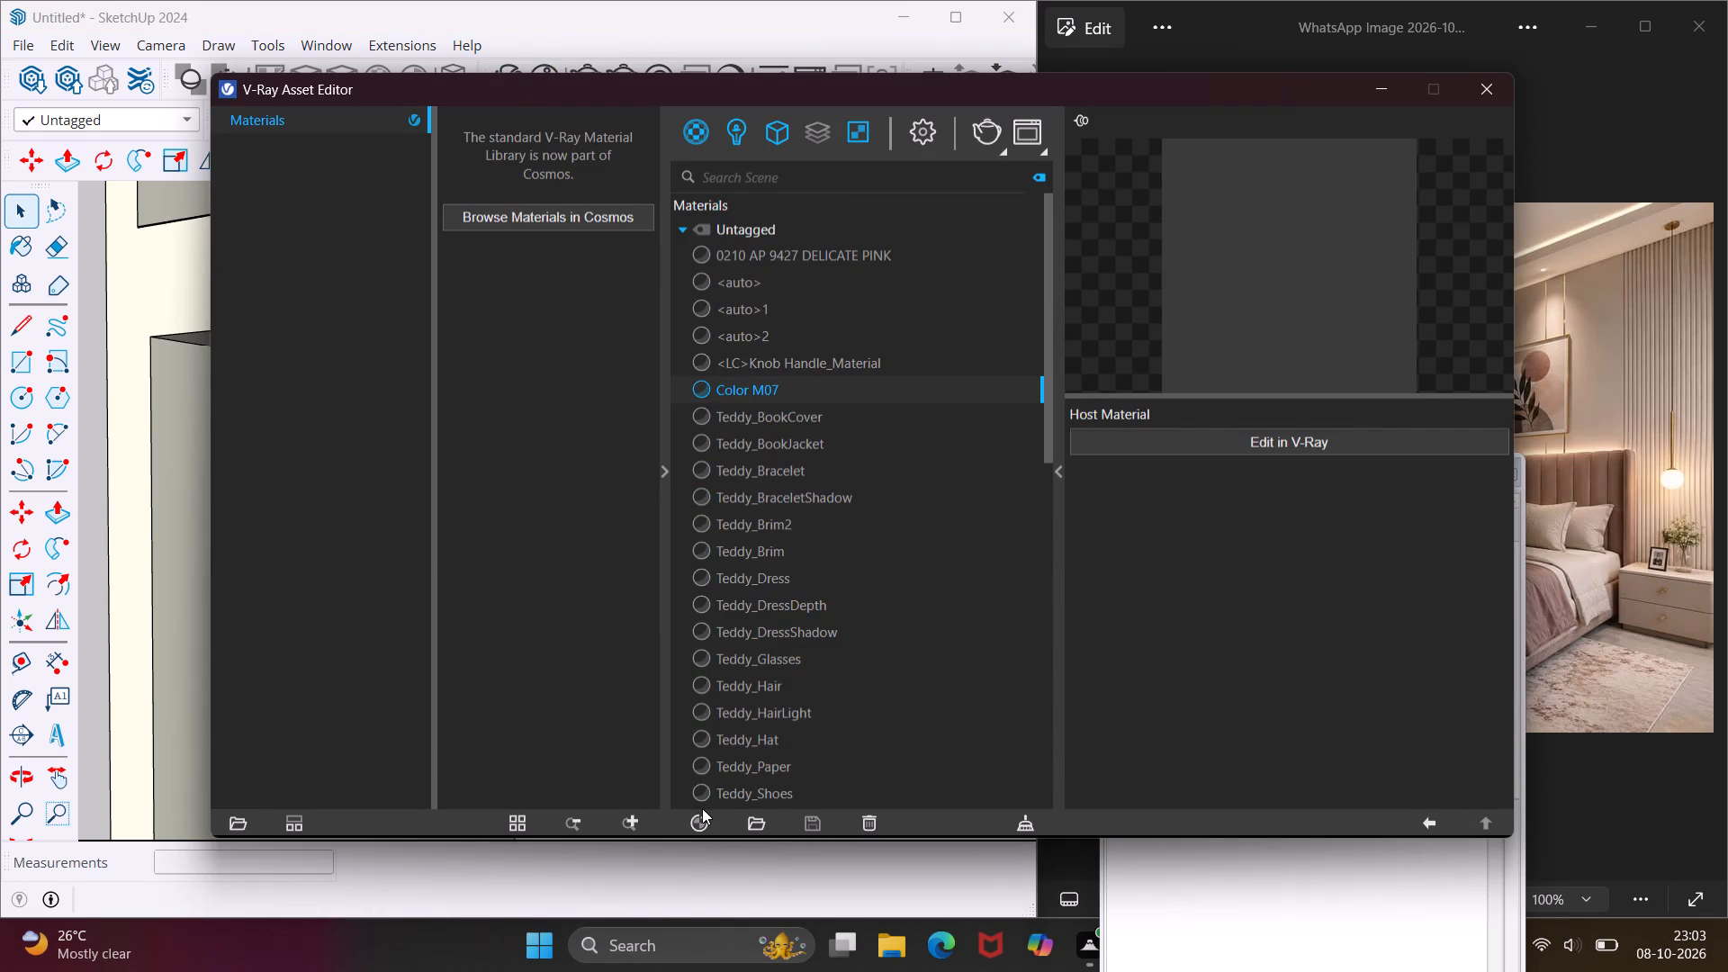
pyautogui.click(702, 809)
pyautogui.click(699, 816)
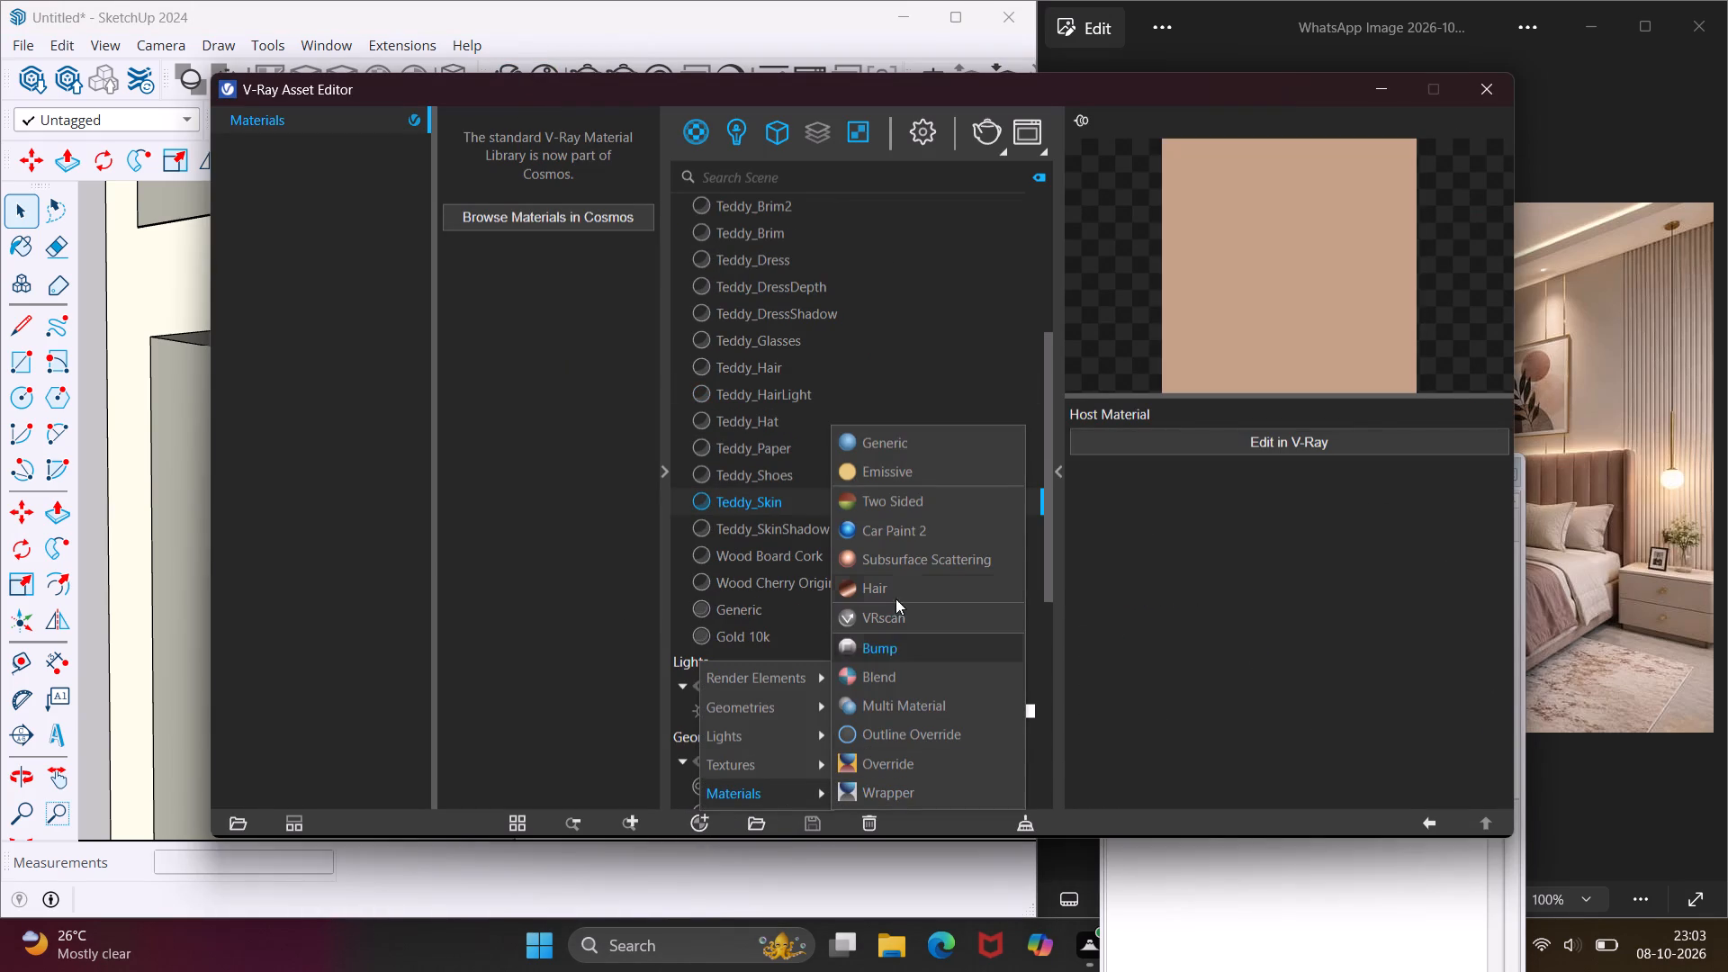
pyautogui.click(913, 468)
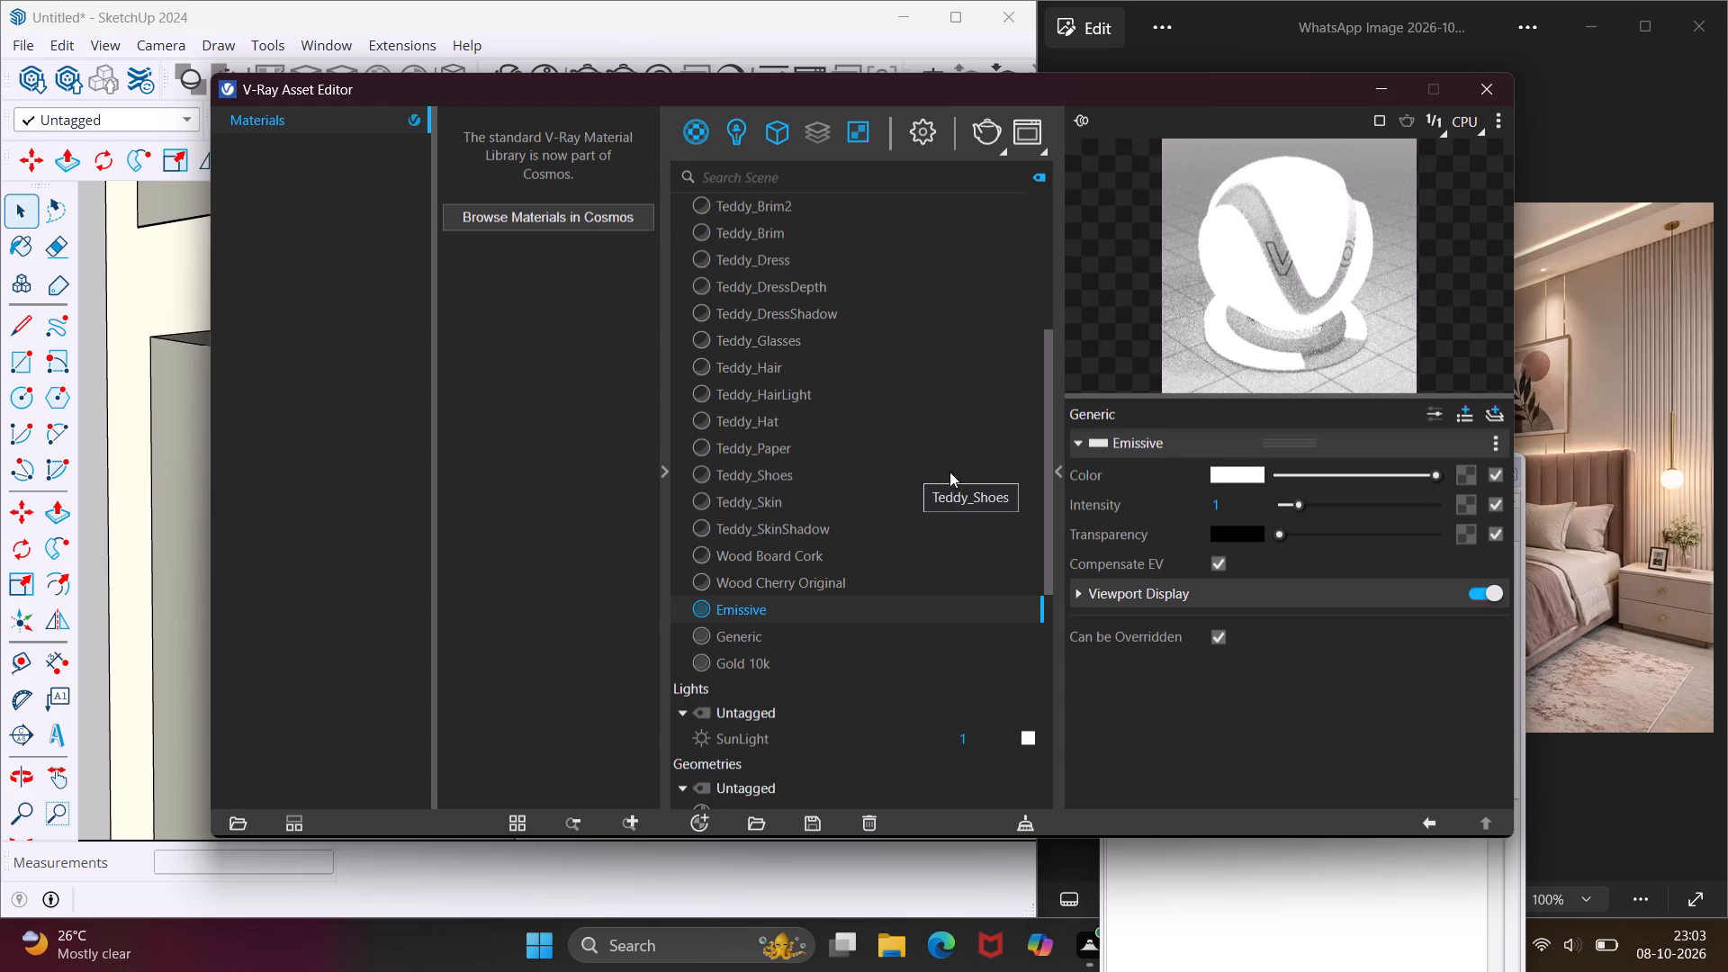
pyautogui.click(1224, 477)
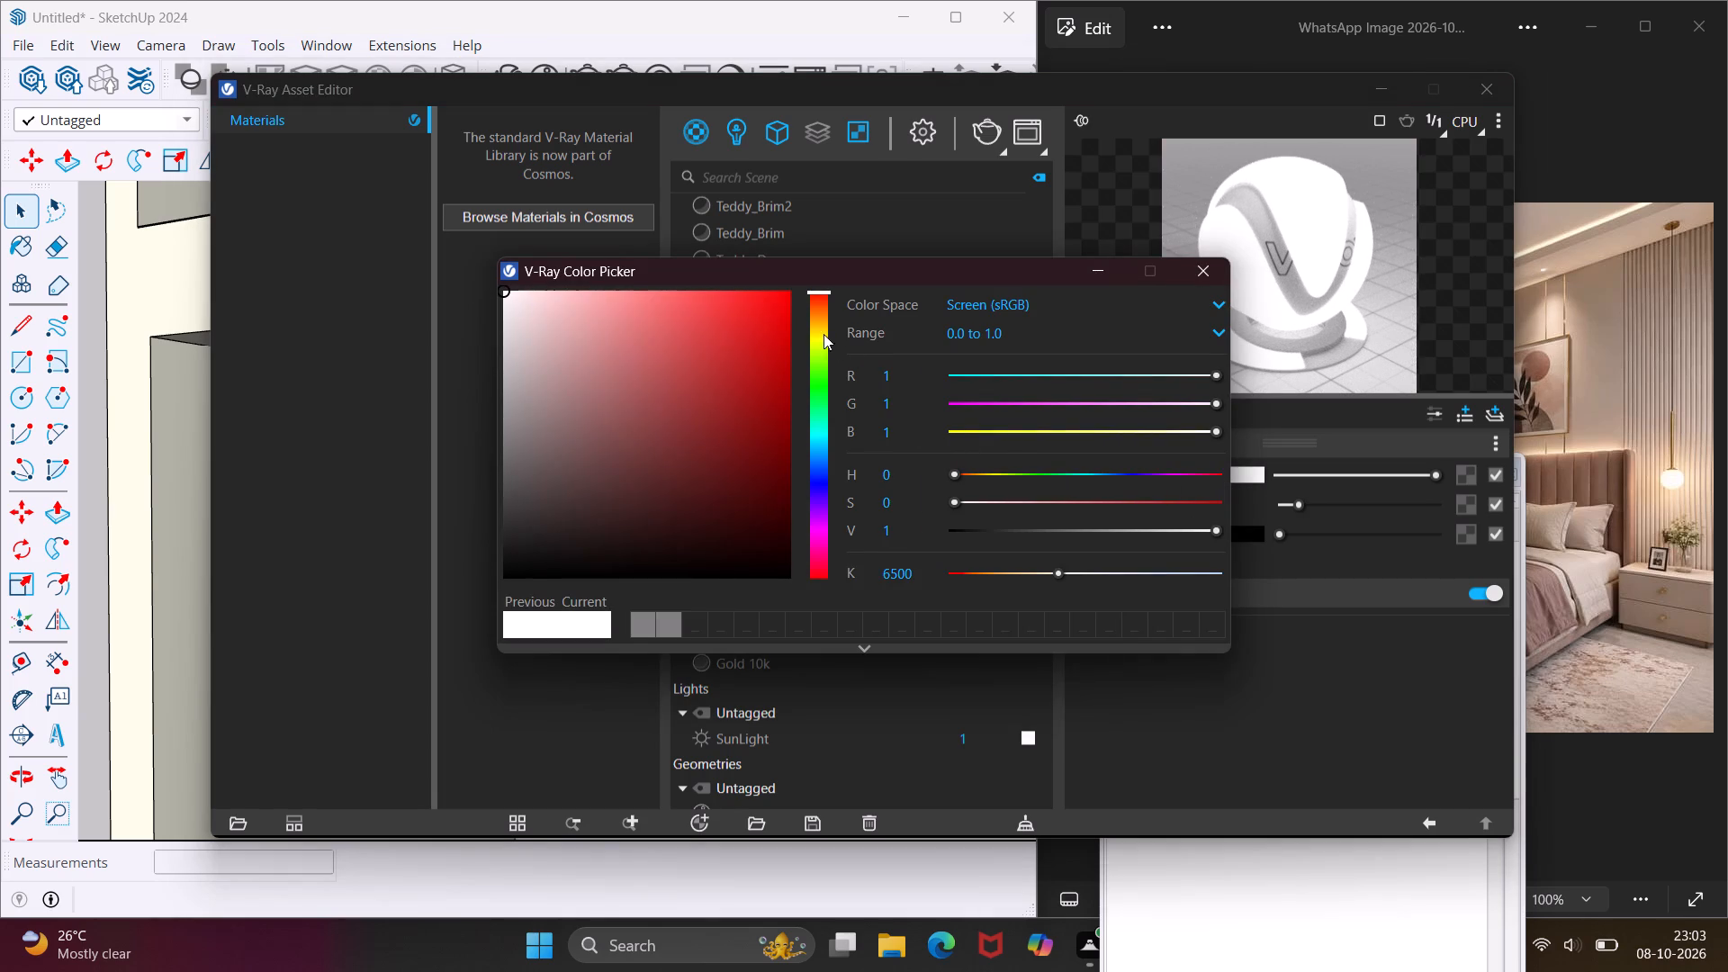
pyautogui.click(823, 335)
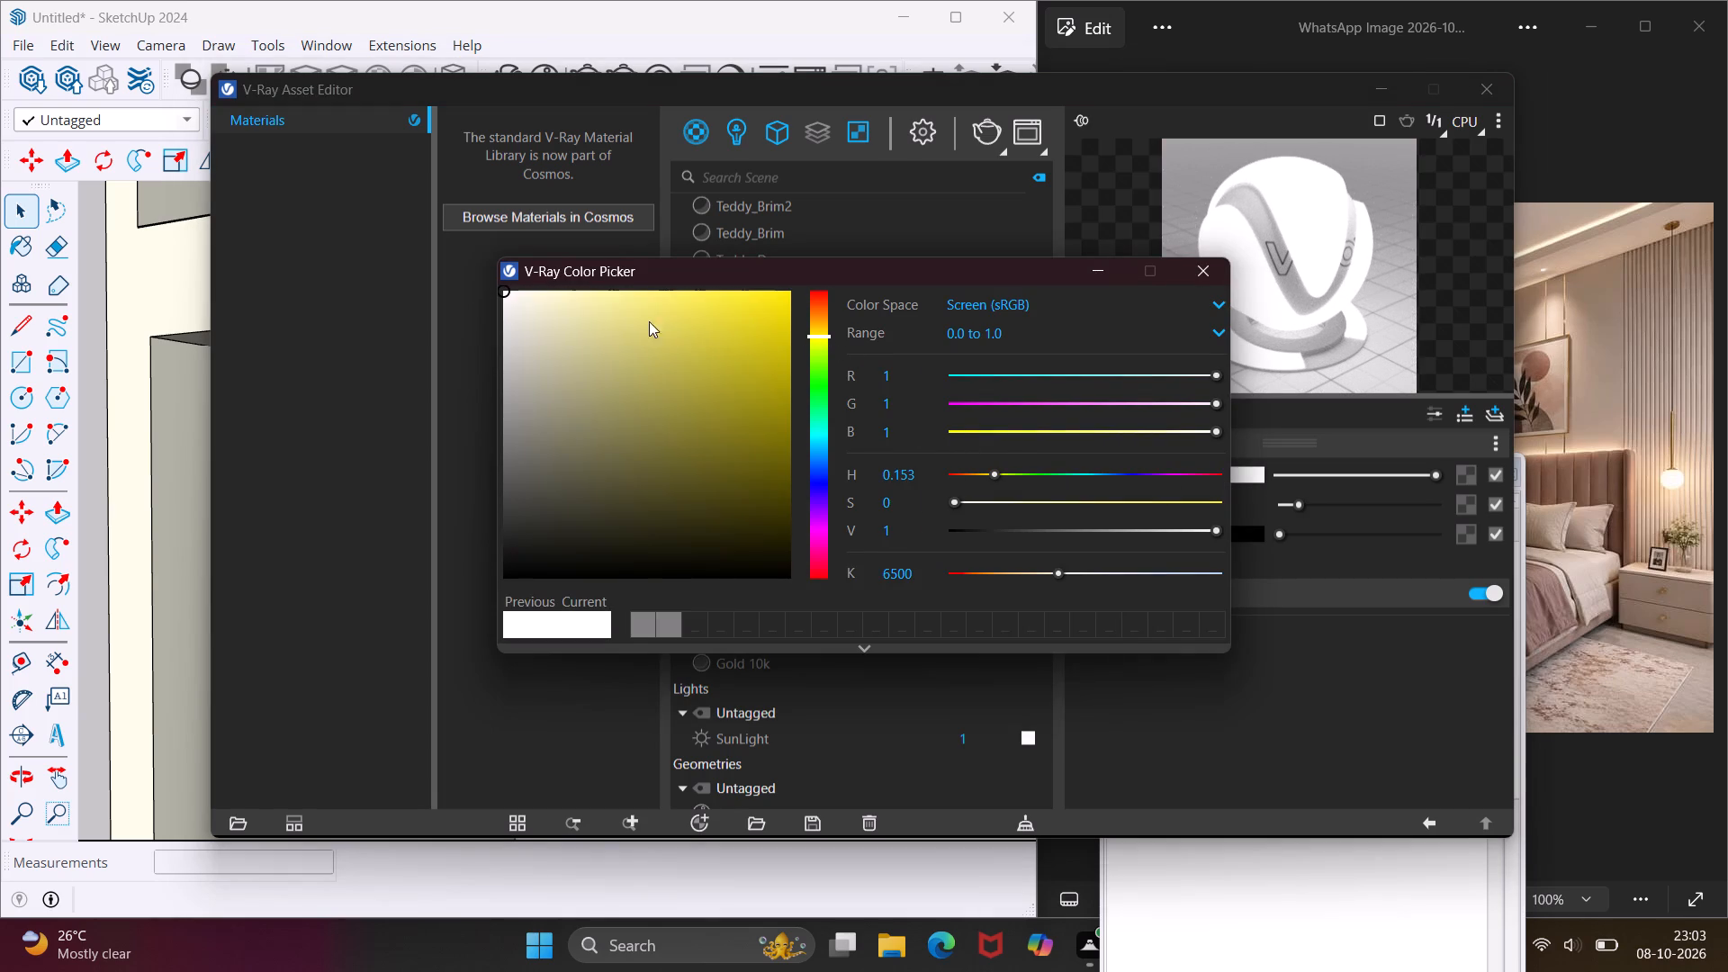
pyautogui.click(575, 312)
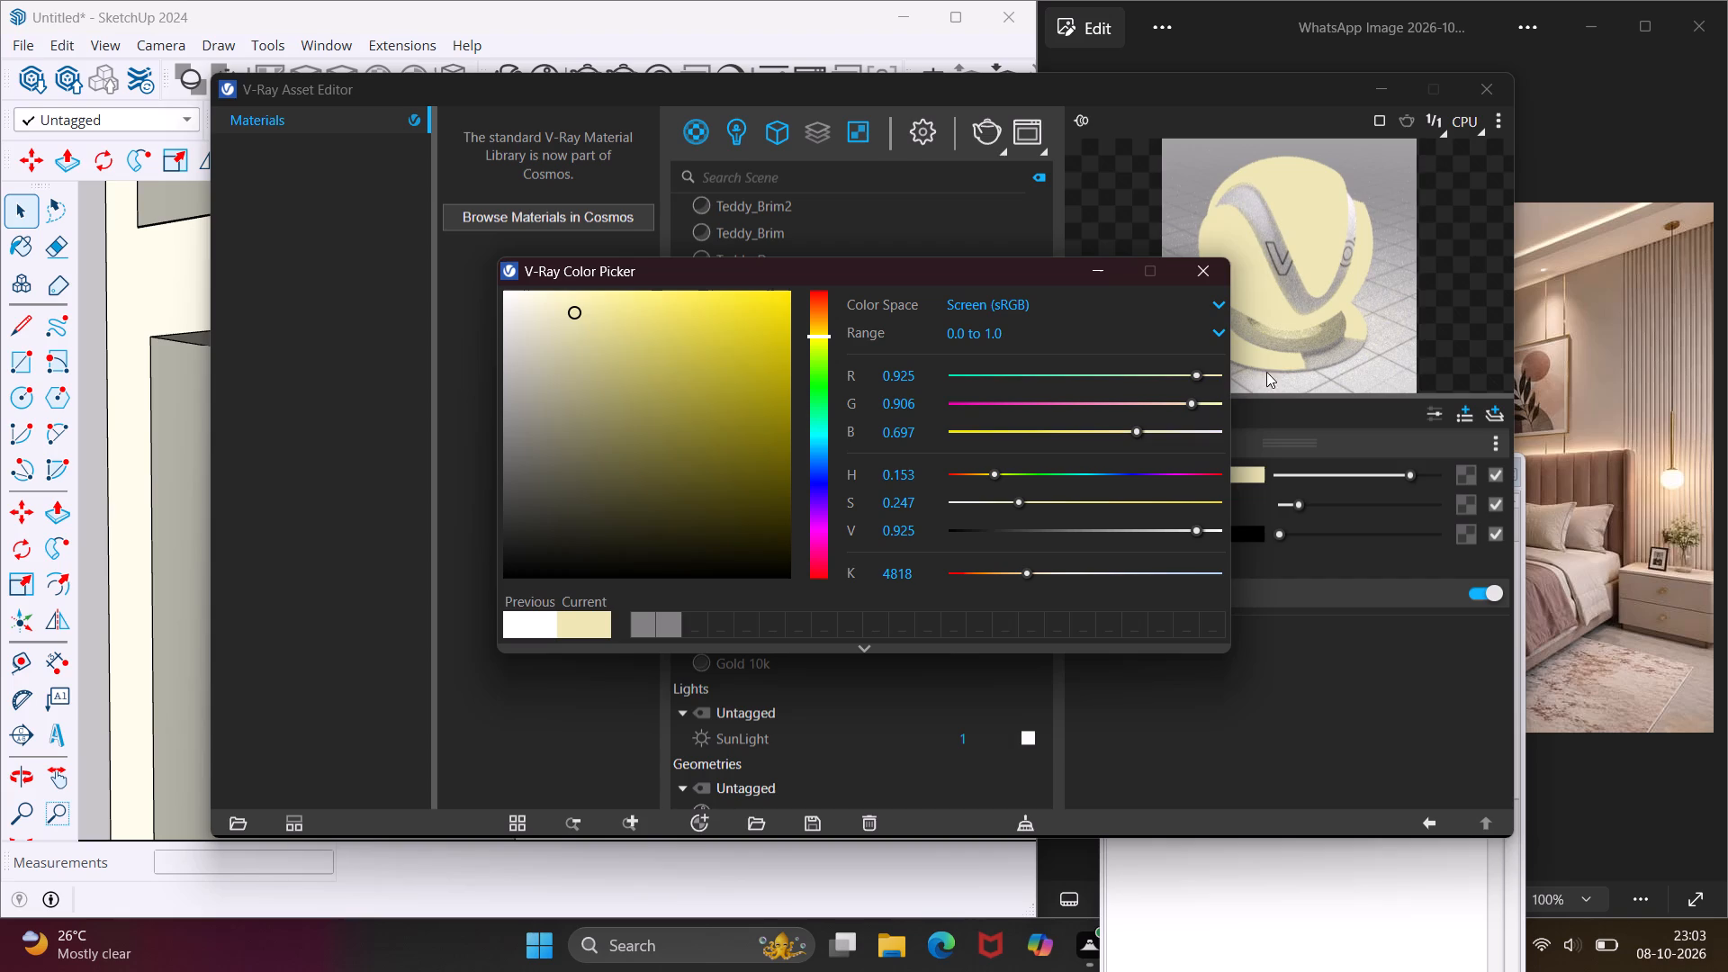
pyautogui.click(1214, 263)
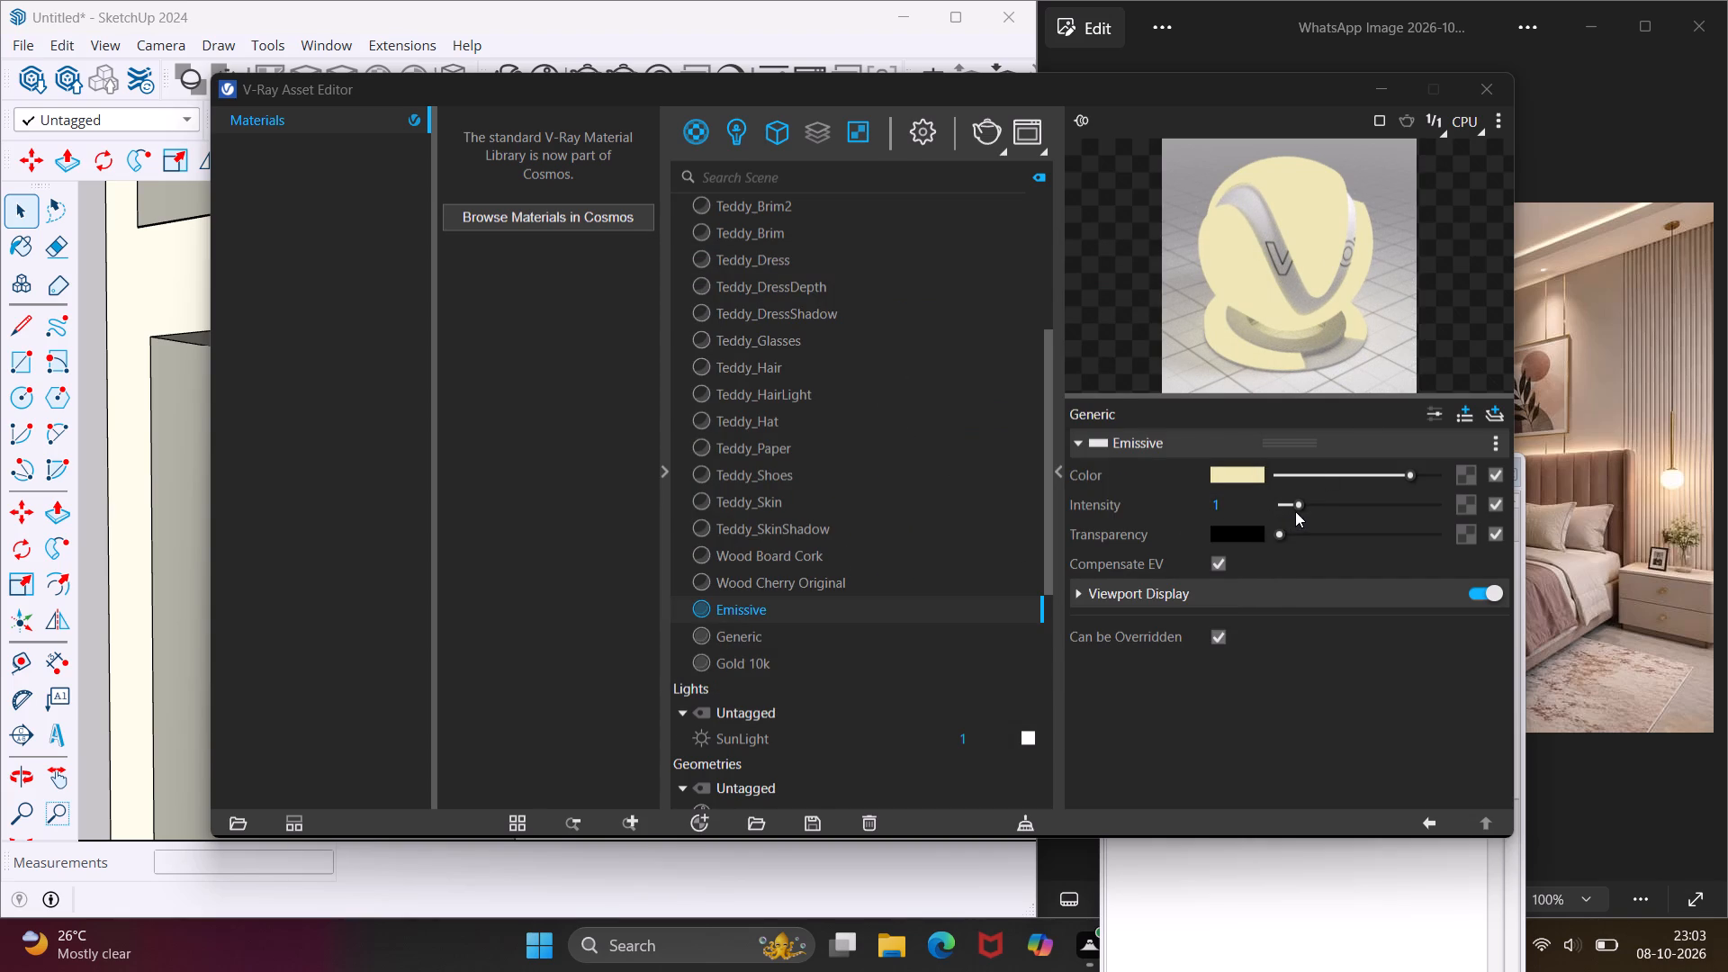
# Set the Emissive material's intensity to 4.5 and close the V-Ray Asset Editor.
pyautogui.moveTo(1296, 511); pyautogui.dragTo(1341, 508)
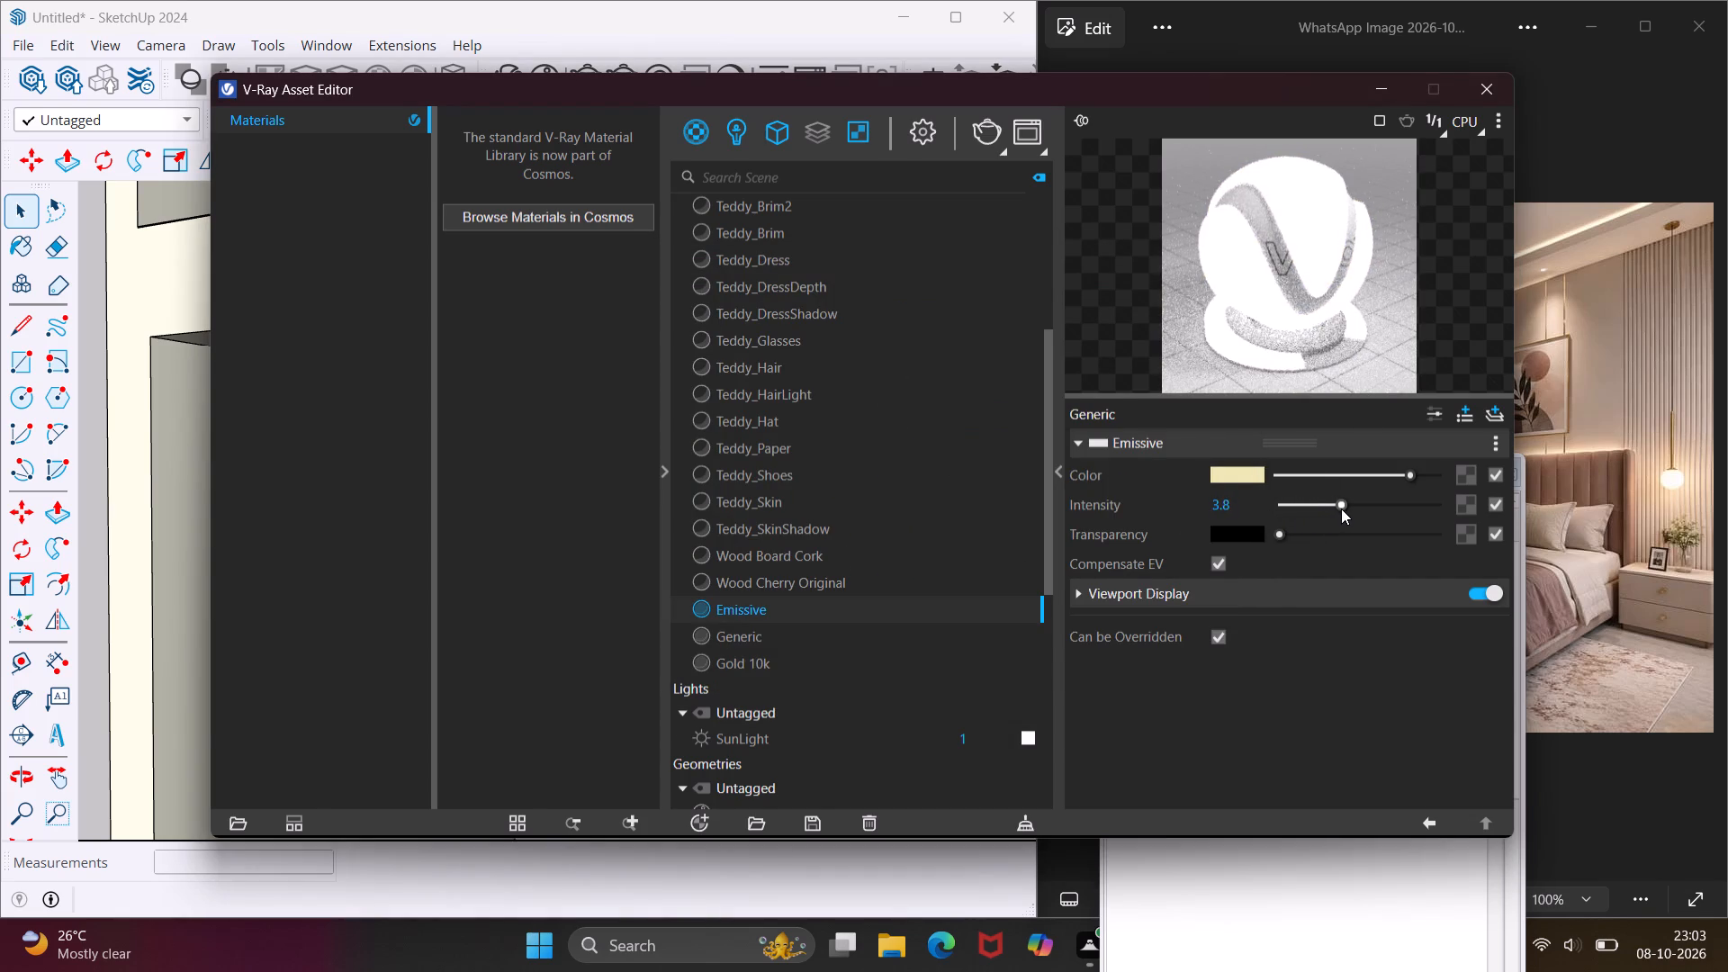
pyautogui.moveTo(1341, 508); pyautogui.dragTo(1352, 508)
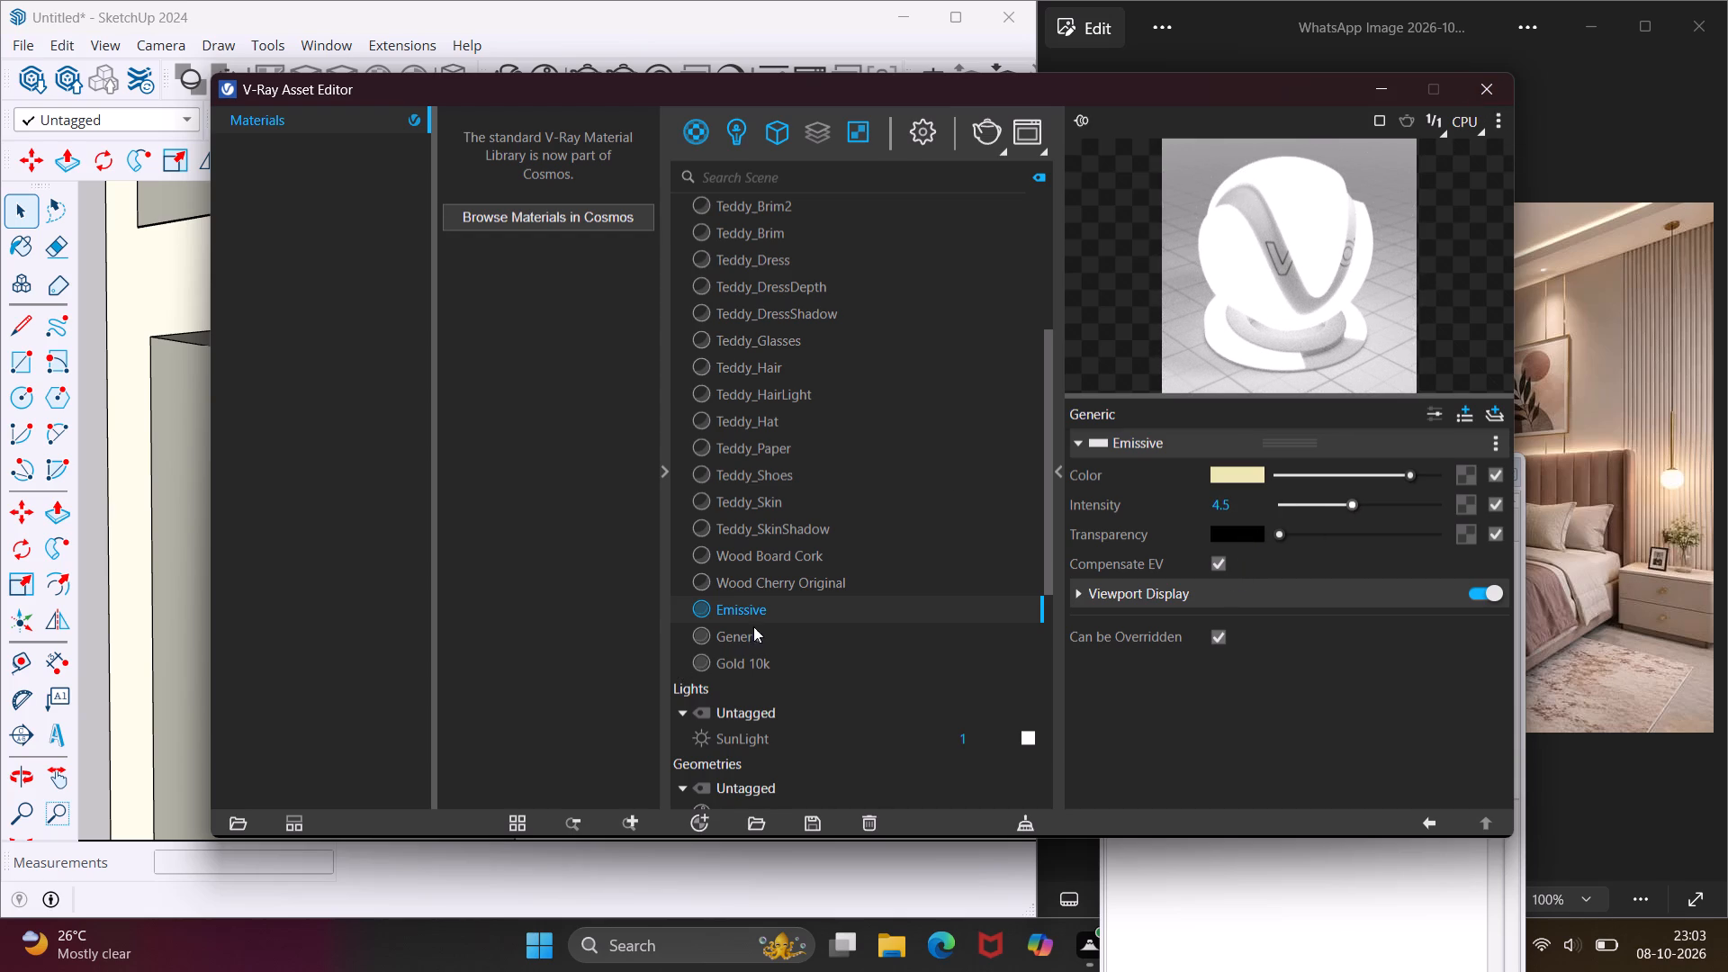
pyautogui.doubleClick(785, 609)
pyautogui.click(1482, 98)
# Paint the 1" strip along the rear ceiling of the bottom niche with the Emissive material.
pyautogui.click(1154, 535)
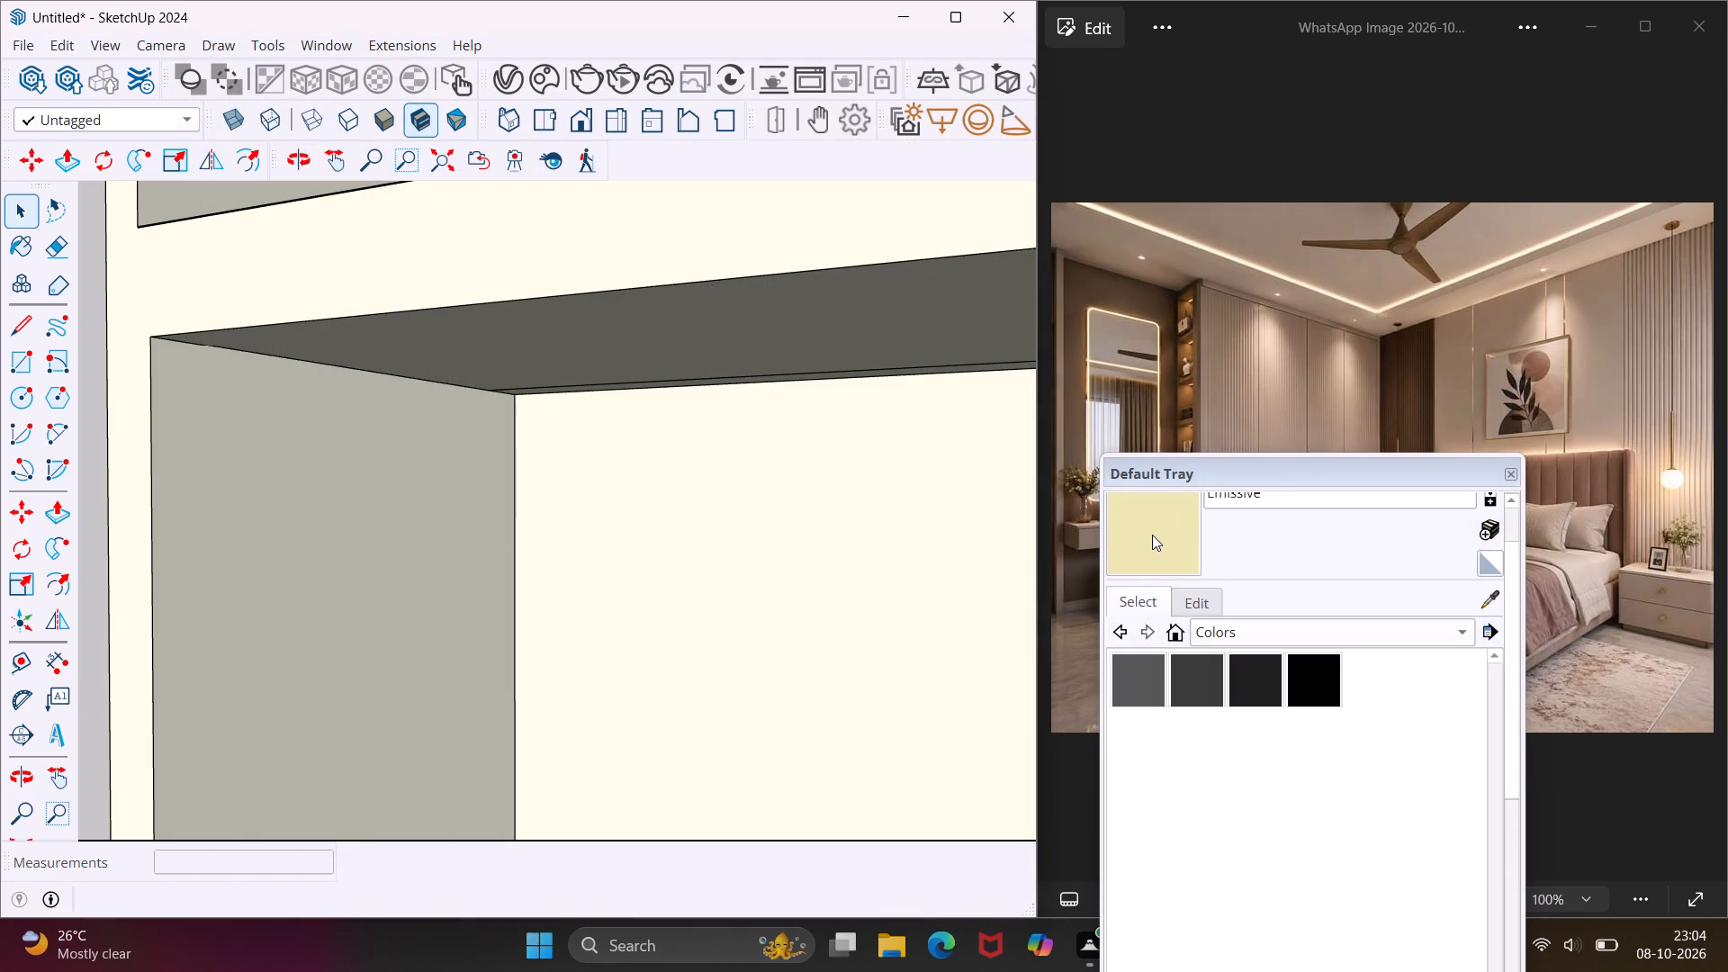
pyautogui.scroll(7, 885, 370)
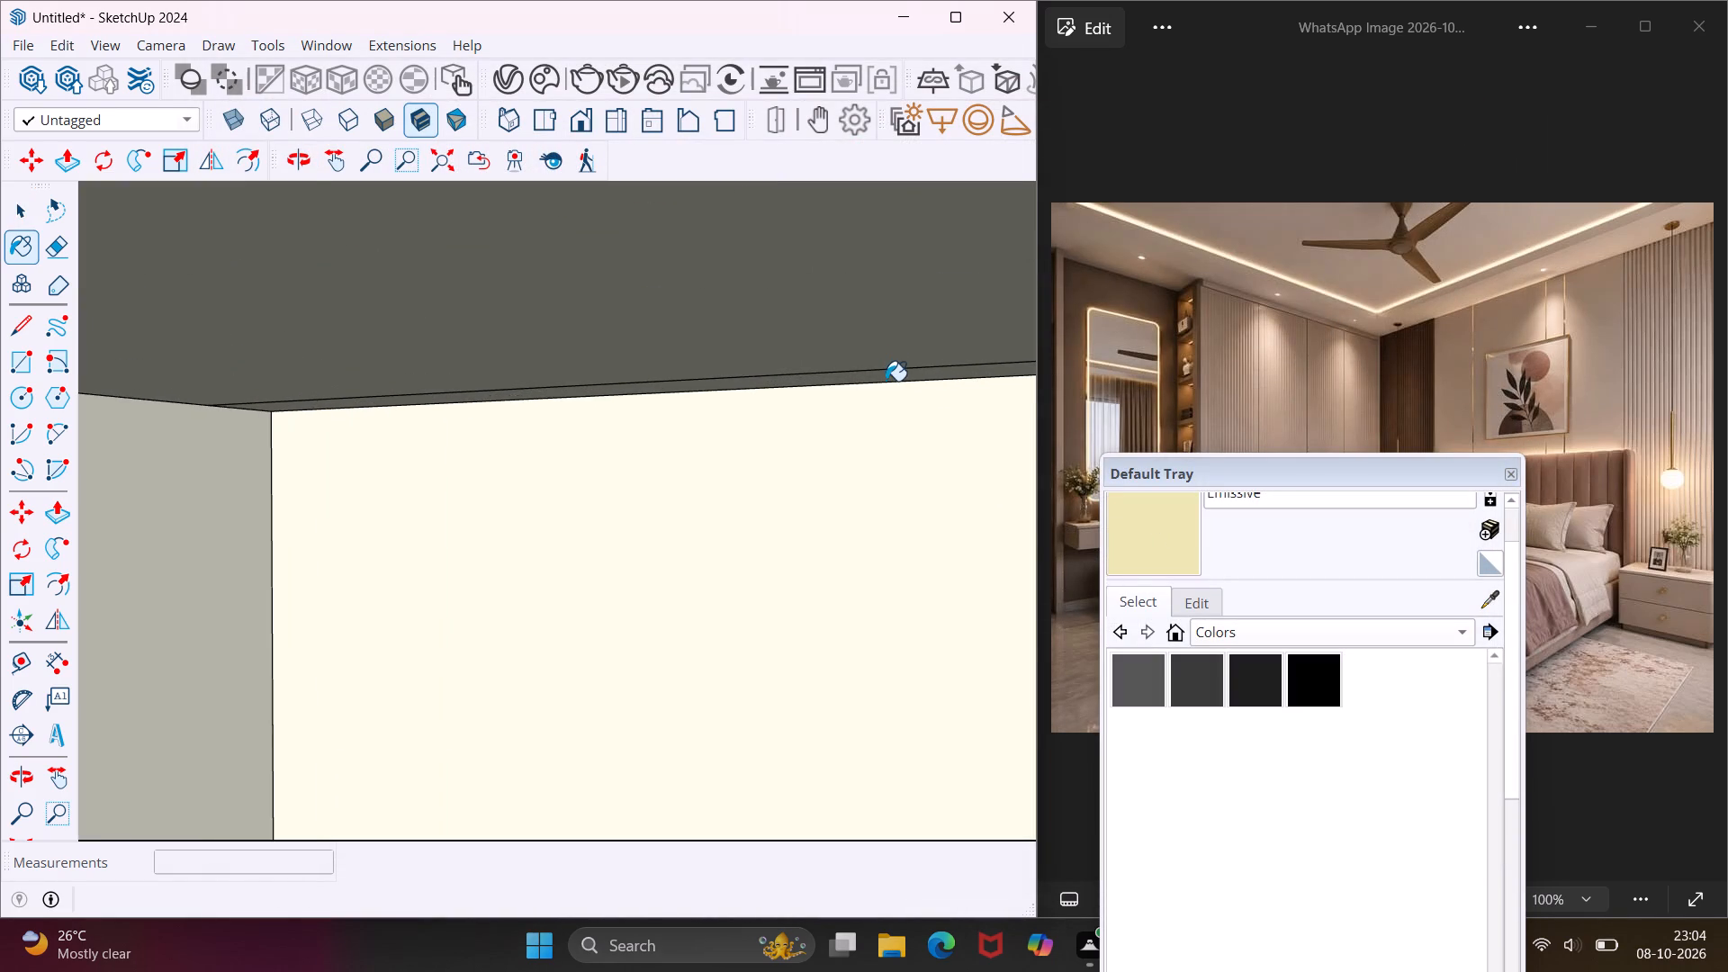
pyautogui.moveTo(886, 381); pyautogui.dragTo(931, 312, button='middle')
pyautogui.click(934, 324)
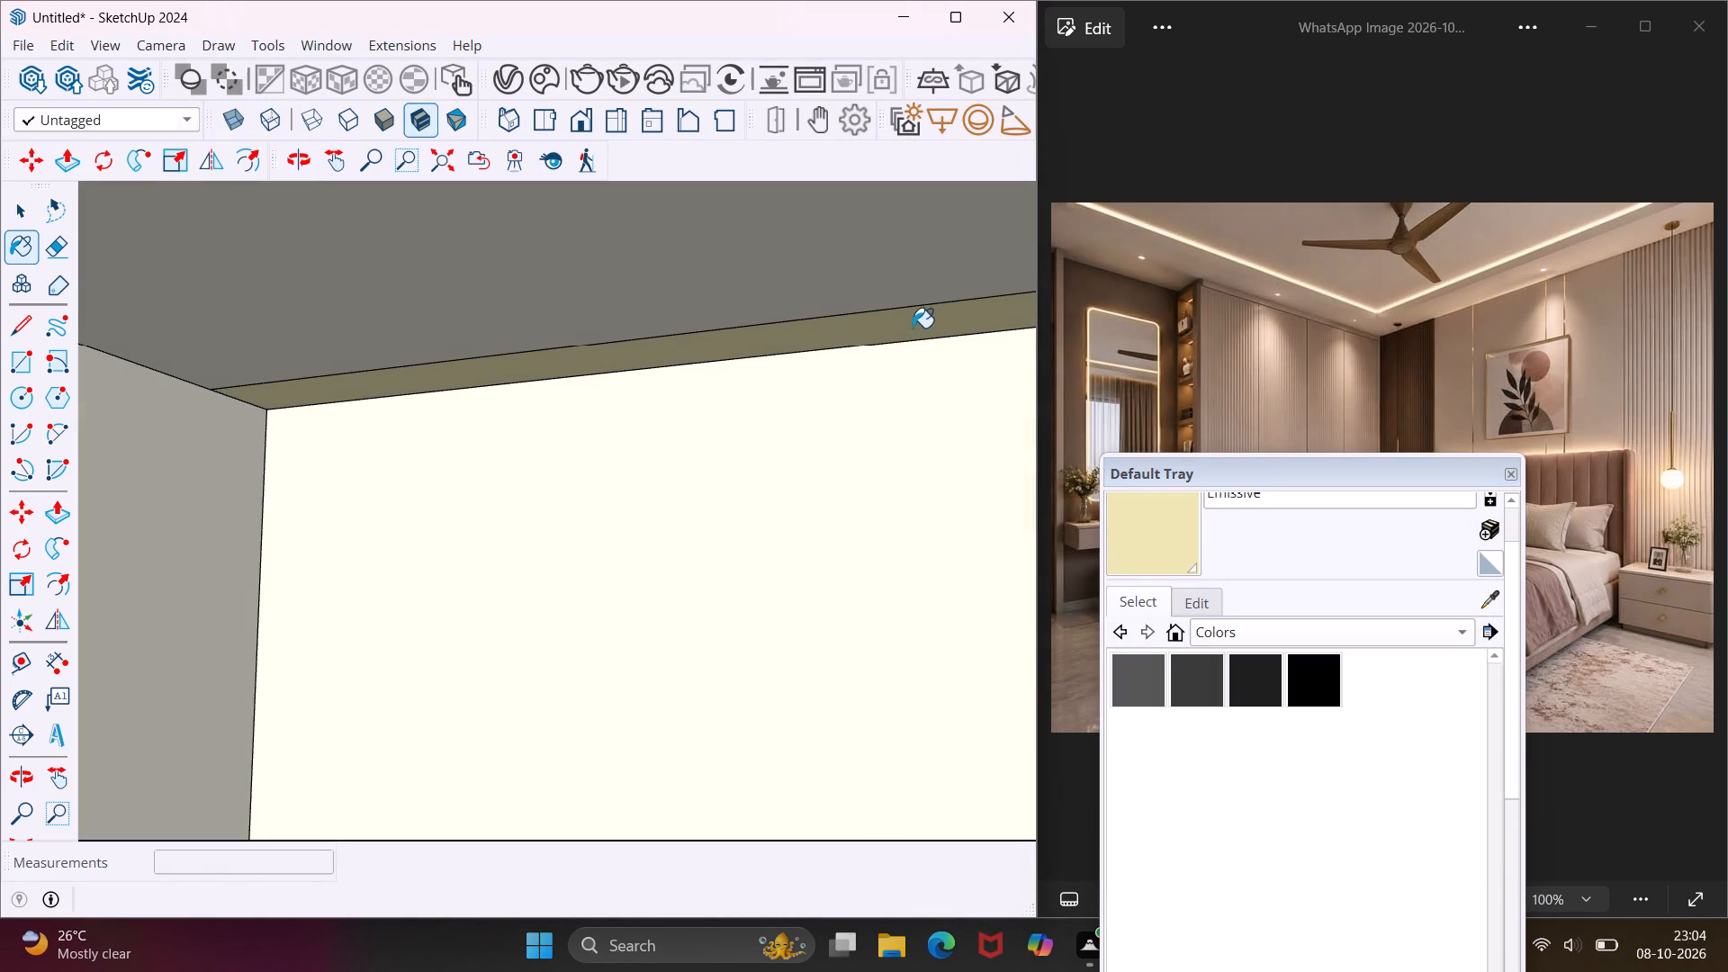
pyautogui.scroll(-12, 887, 331)
pyautogui.scroll(-15, 811, 347)
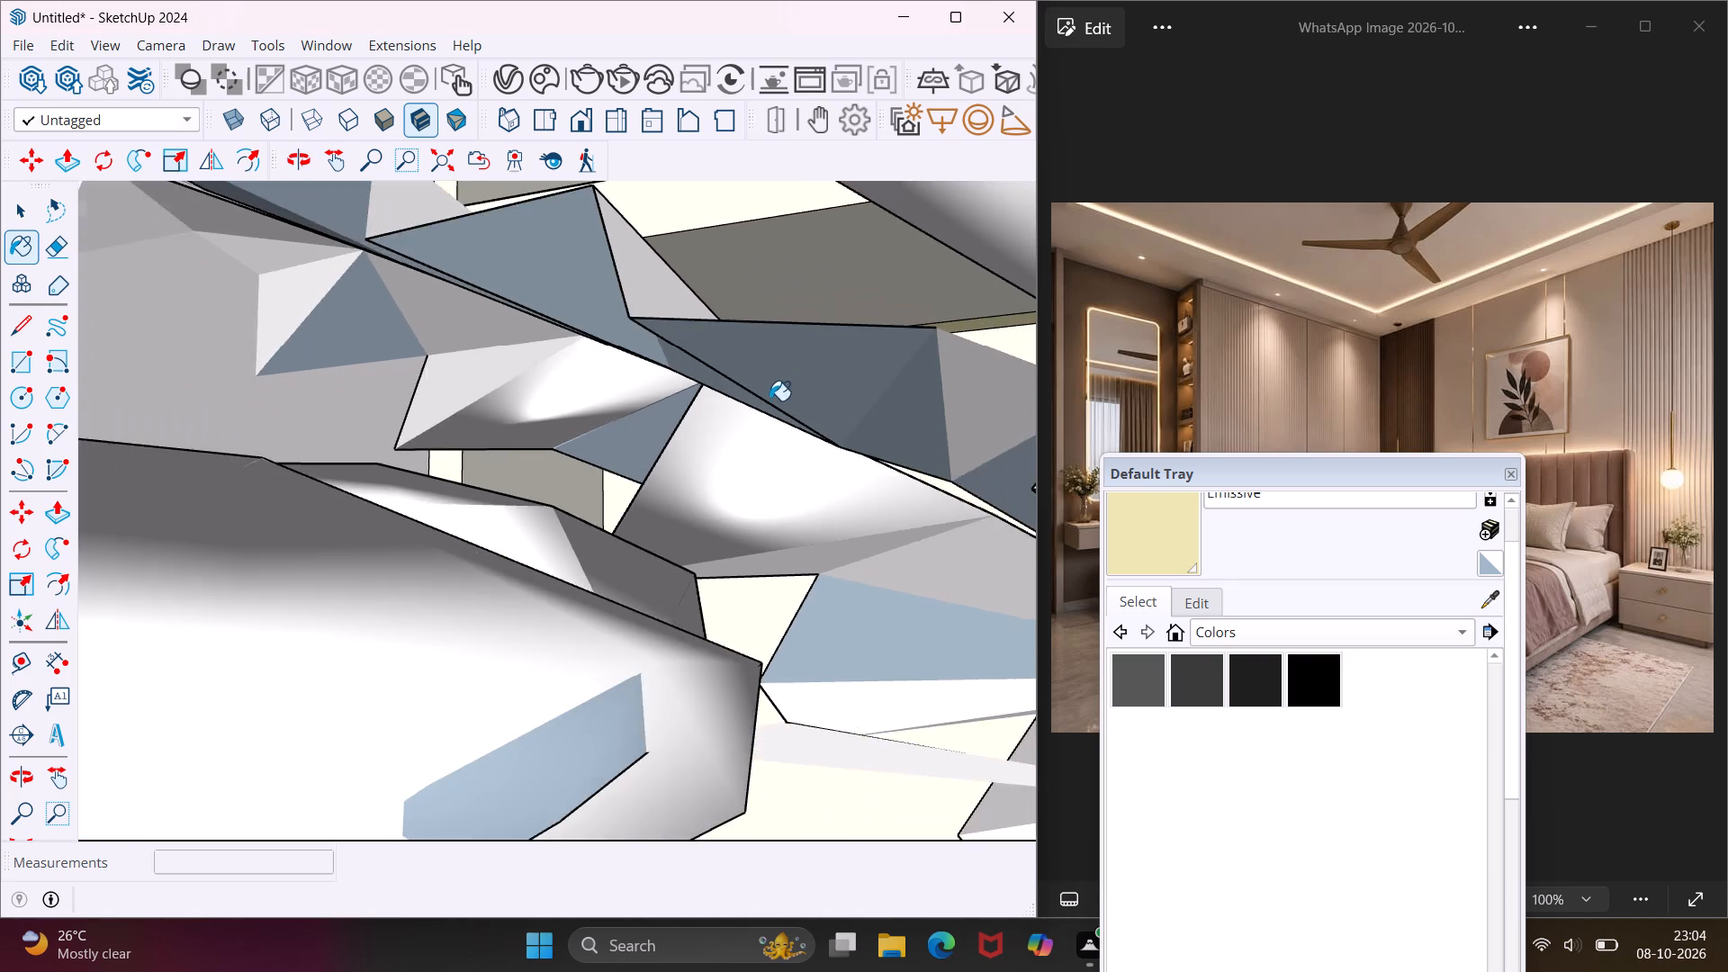
pyautogui.scroll(-3, 769, 400)
pyautogui.moveTo(782, 391); pyautogui.dragTo(780, 630, button='middle')
pyautogui.scroll(-5, 720, 400)
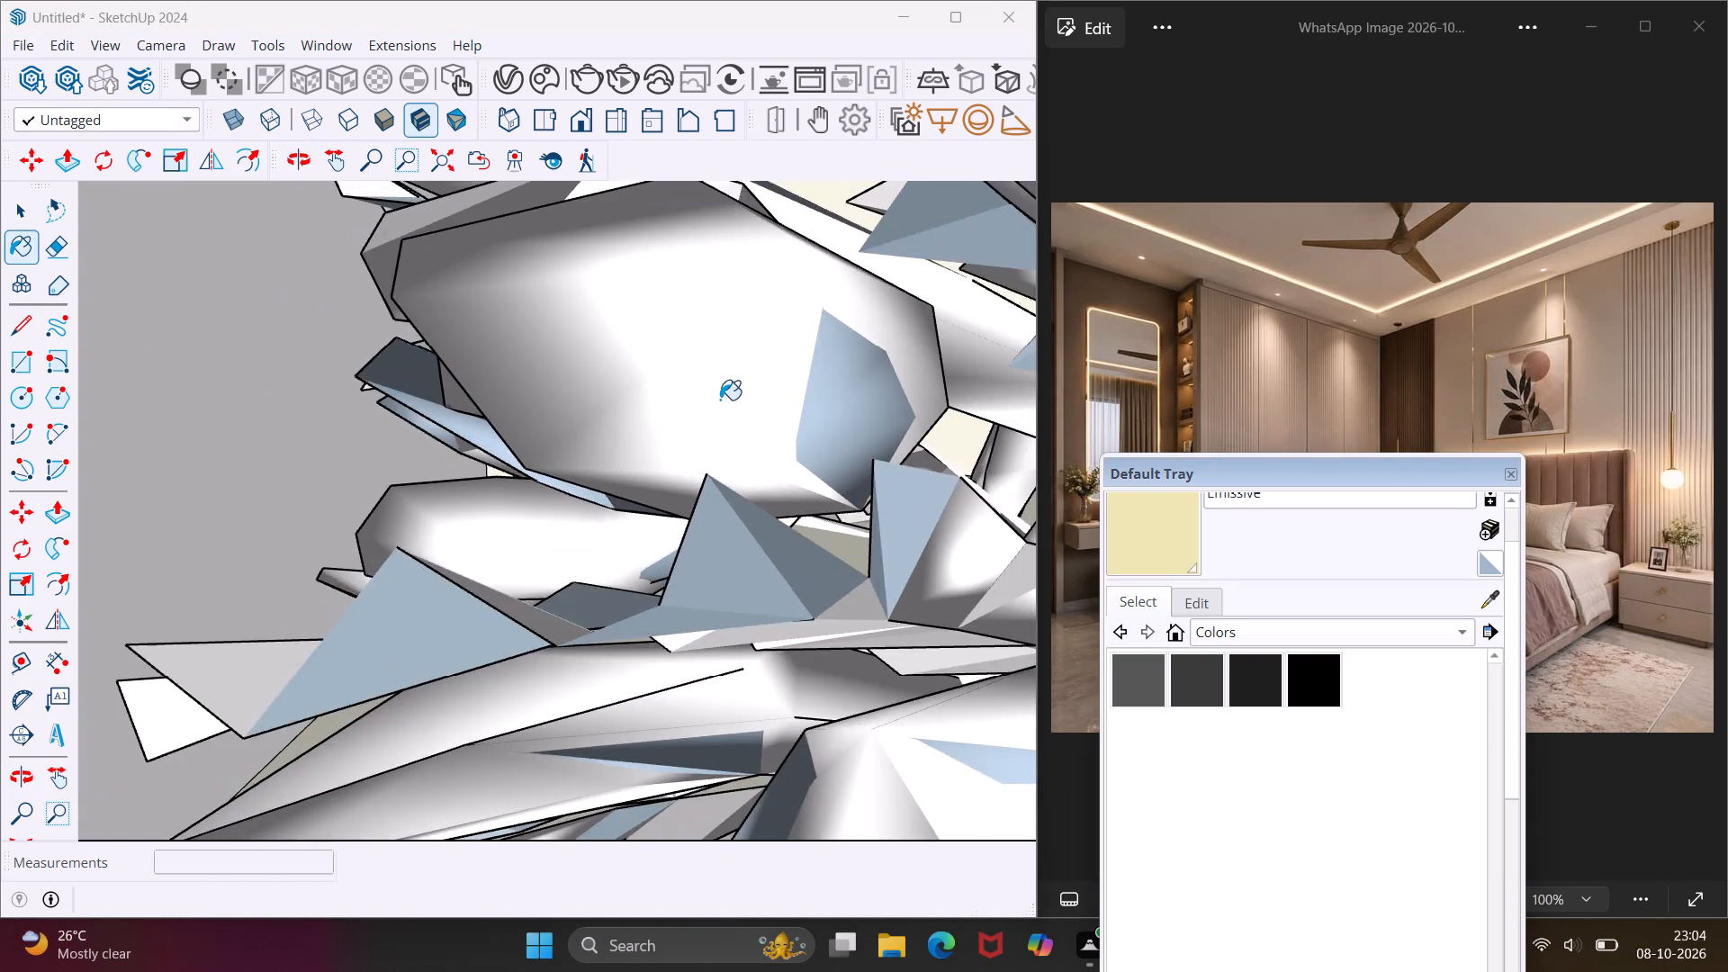
pyautogui.scroll(-20, 720, 400)
pyautogui.scroll(-10, 720, 400)
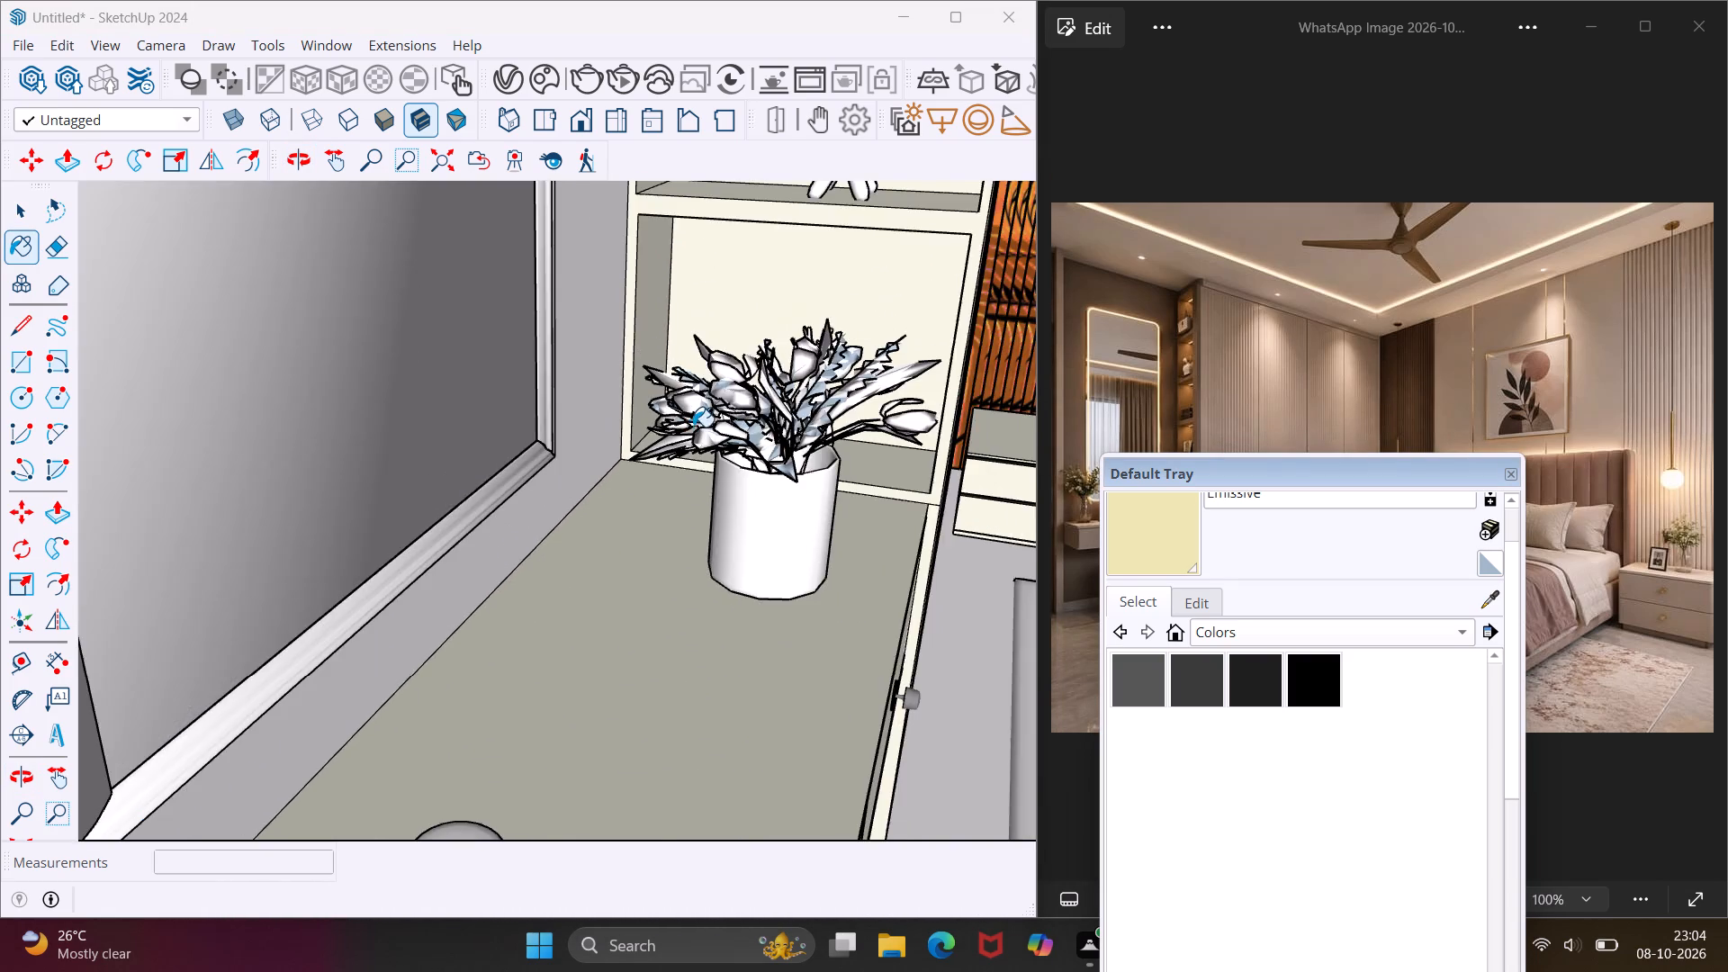
pyautogui.scroll(-4, 693, 427)
pyautogui.moveTo(854, 318); pyautogui.dragTo(859, 232, button='middle')
pyautogui.scroll(3, 859, 232)
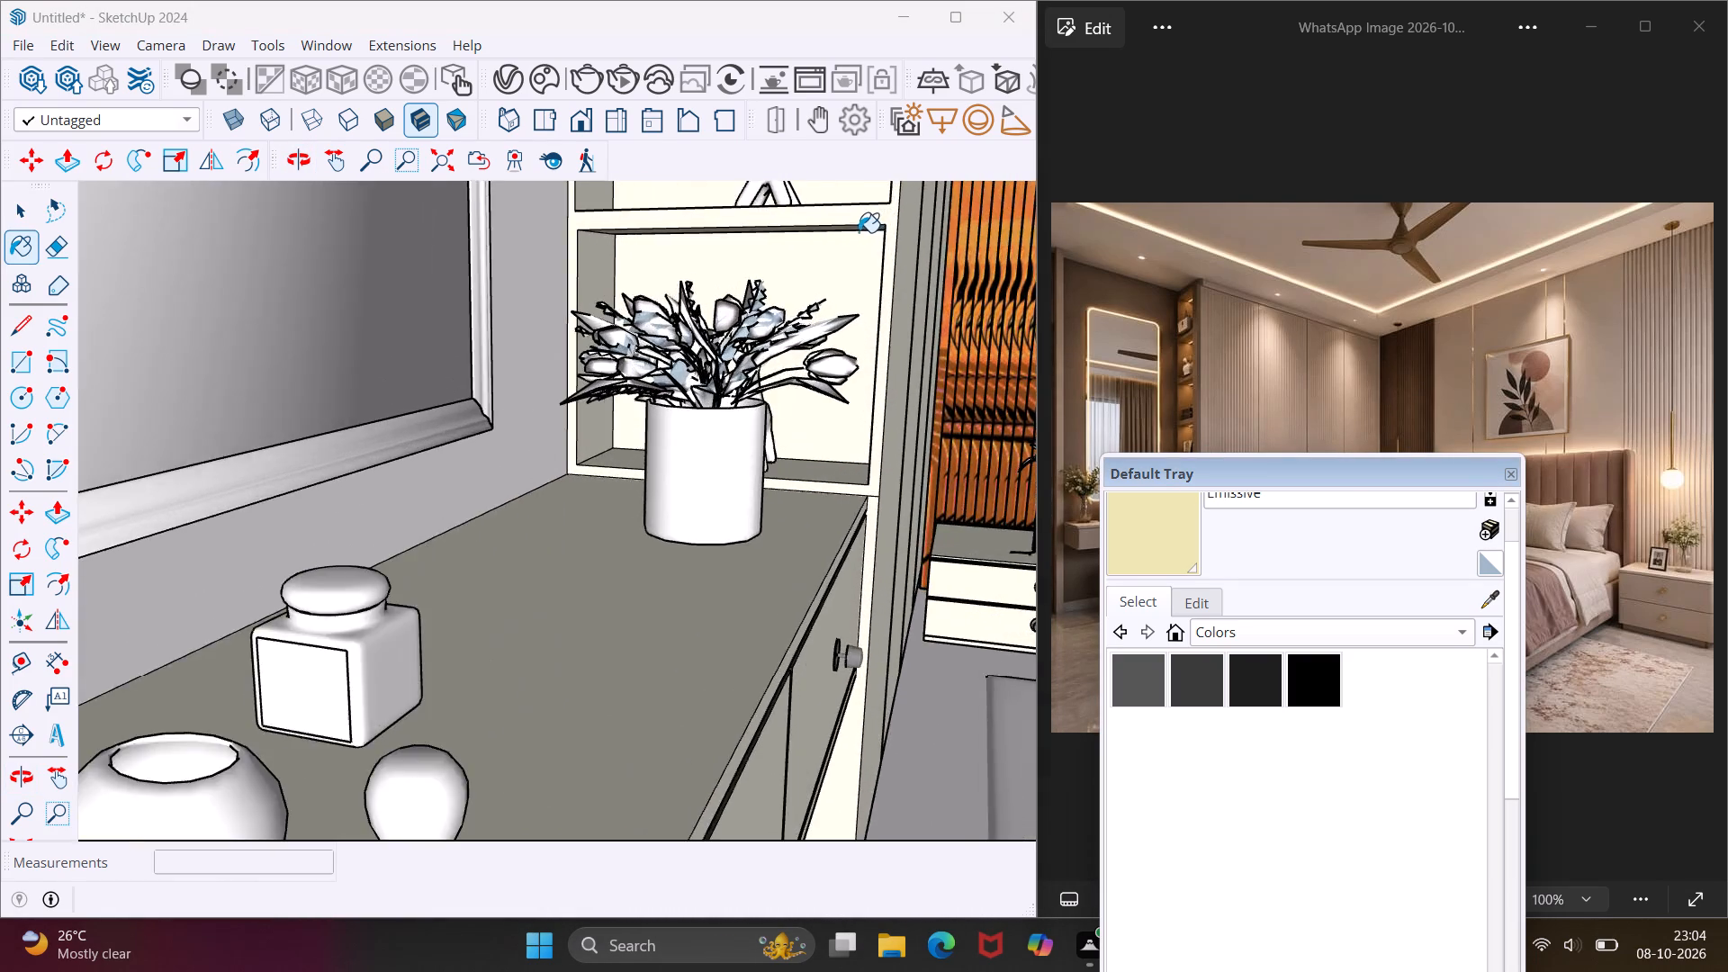
pyautogui.scroll(11, 859, 232)
pyautogui.moveTo(853, 232); pyautogui.dragTo(911, 200, button='middle')
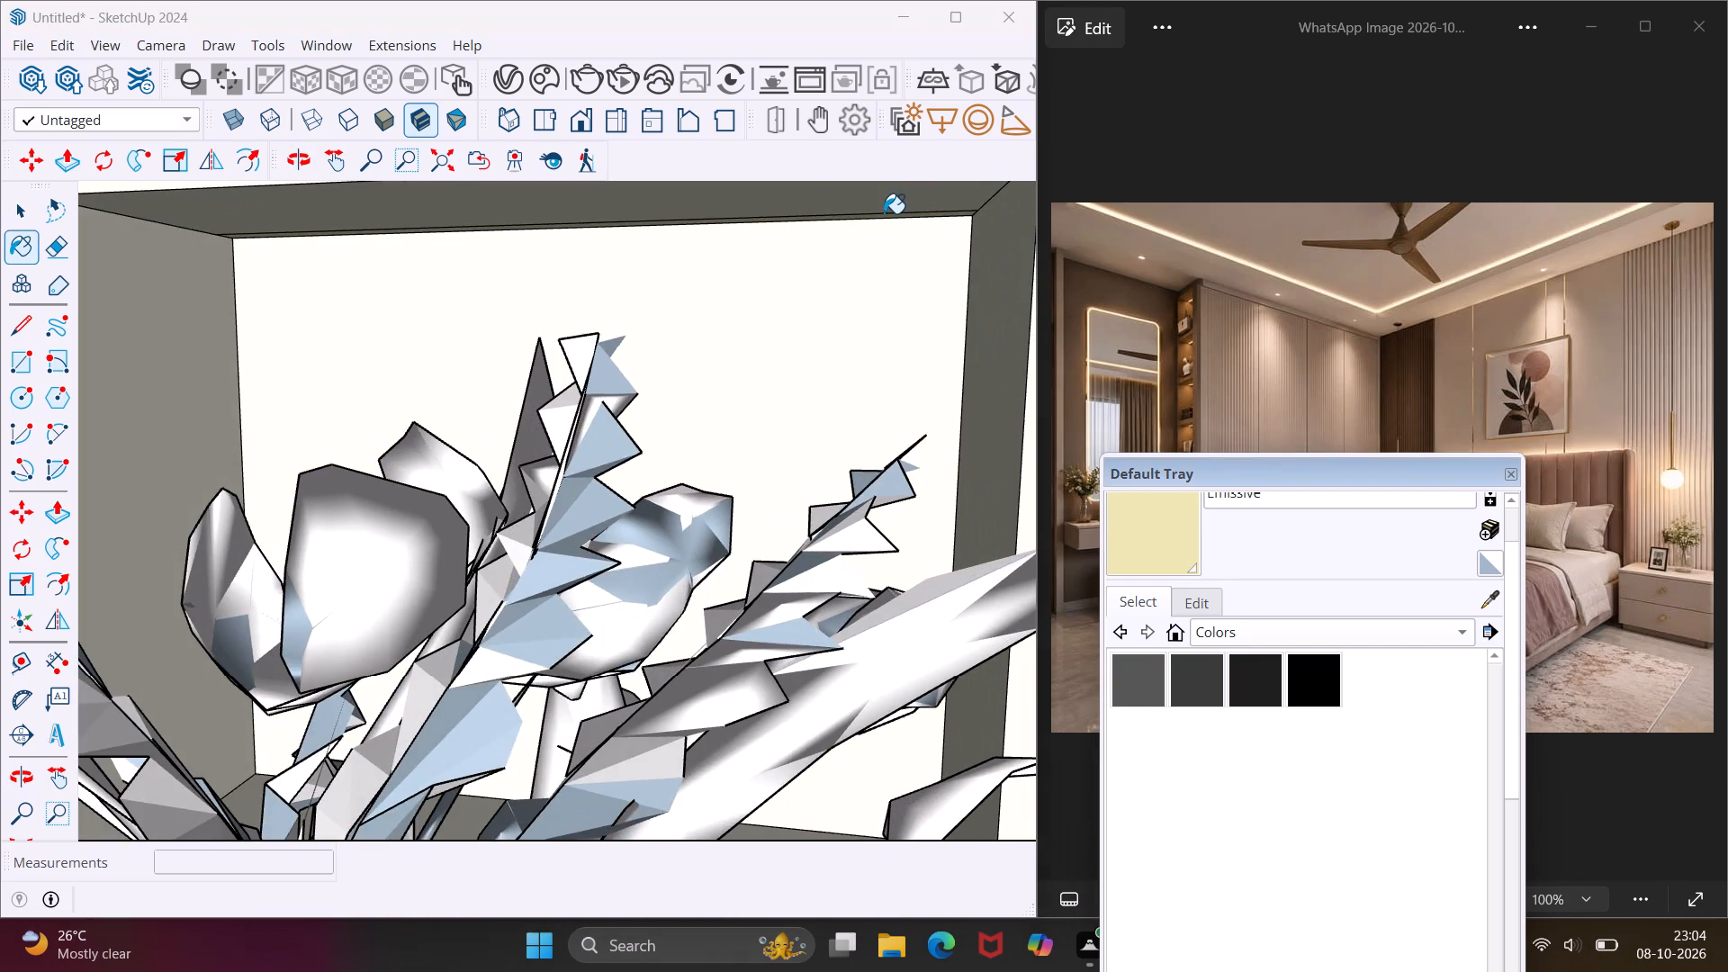
pyautogui.scroll(11, 883, 213)
pyautogui.click(870, 220)
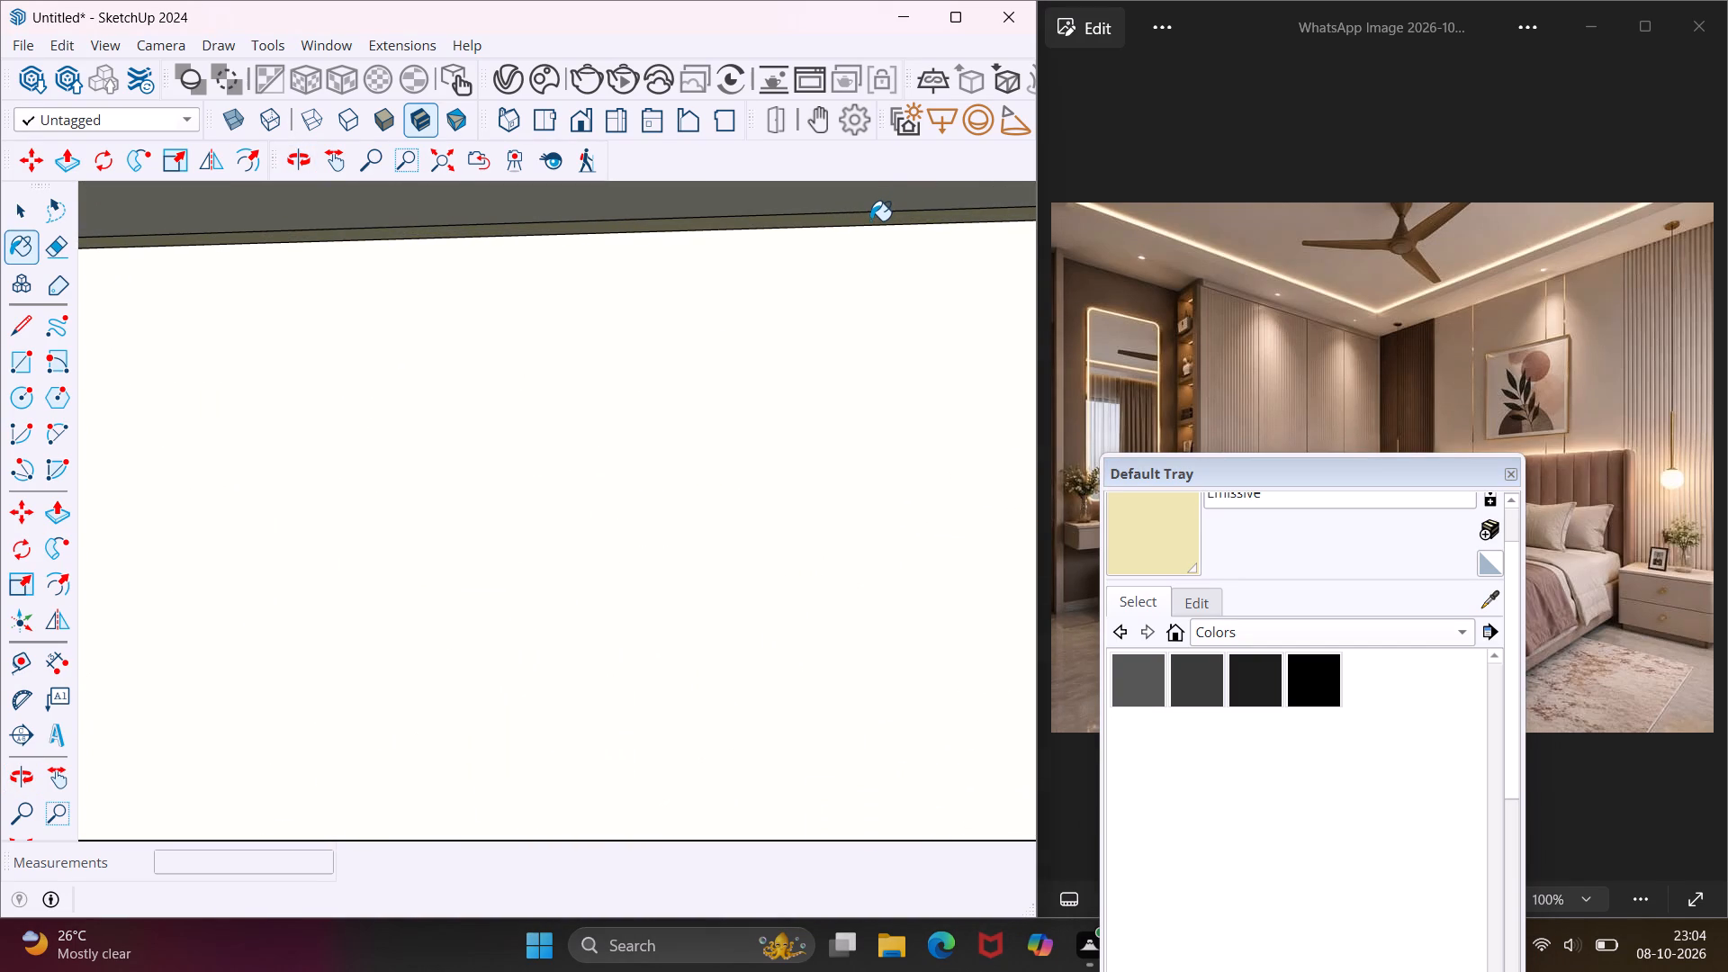
# Paint the 1" strip along the rear ceiling of the second niche from the bottom, above the human figurine, with the Emissive material.
pyautogui.moveTo(809, 303); pyautogui.dragTo(785, 440, button='middle')
pyautogui.scroll(-6, 781, 431)
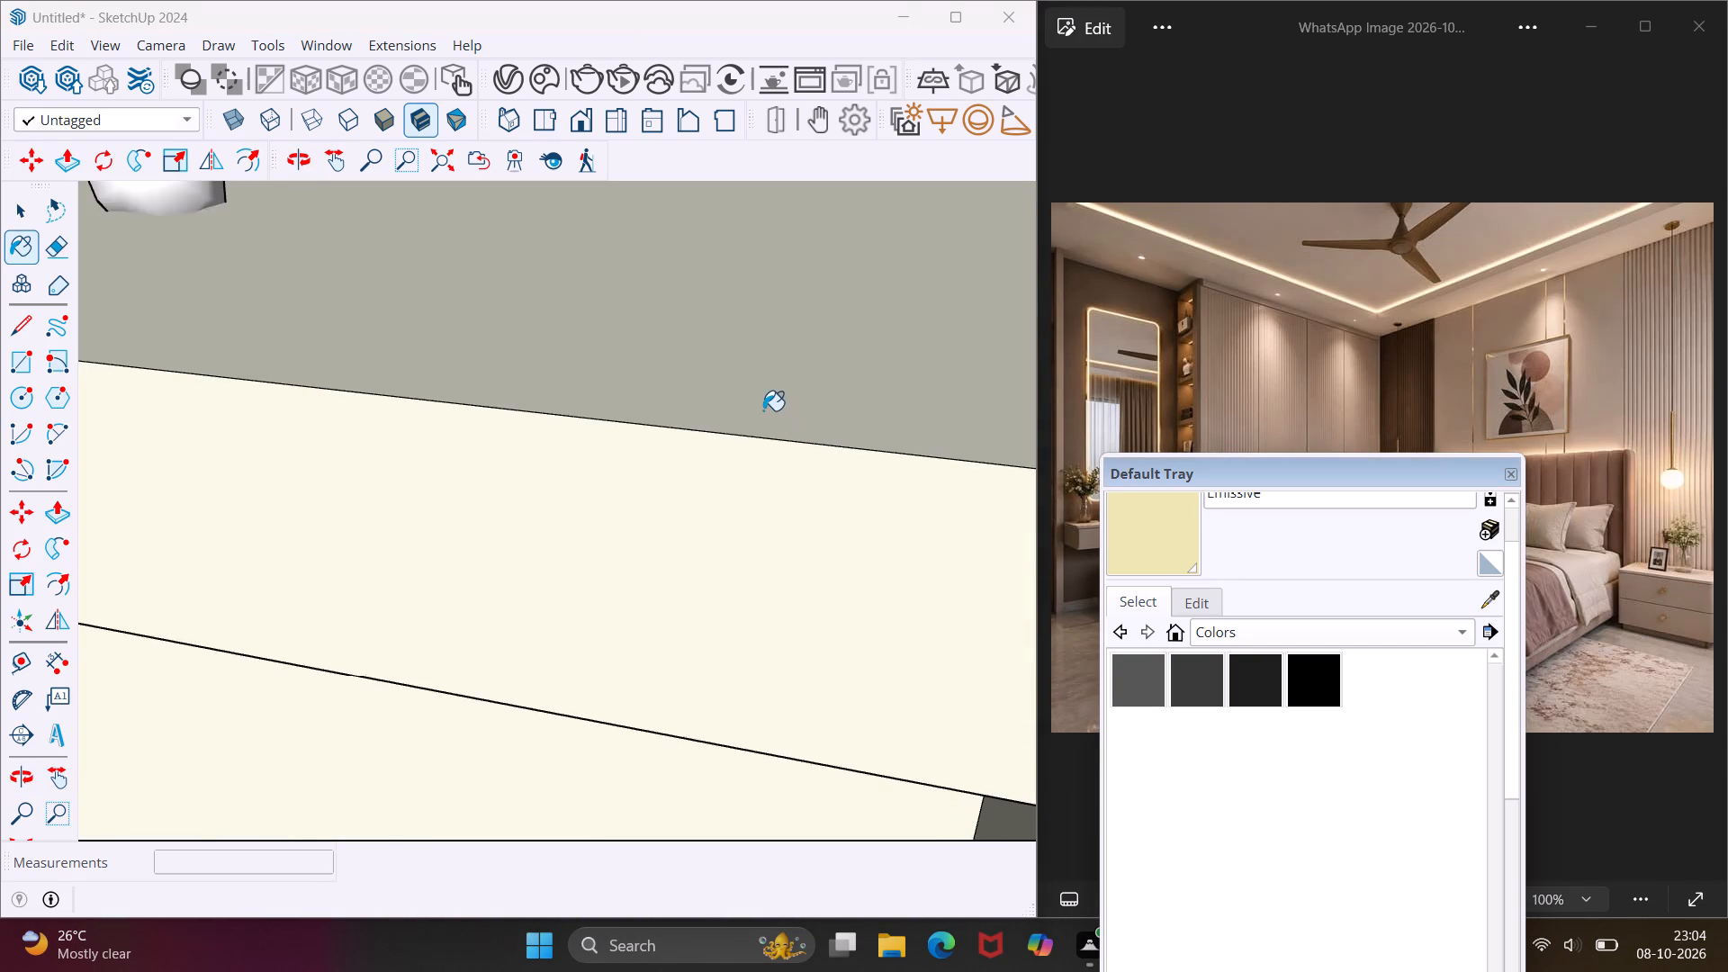
pyautogui.scroll(-20, 761, 410)
pyautogui.scroll(-11, 761, 410)
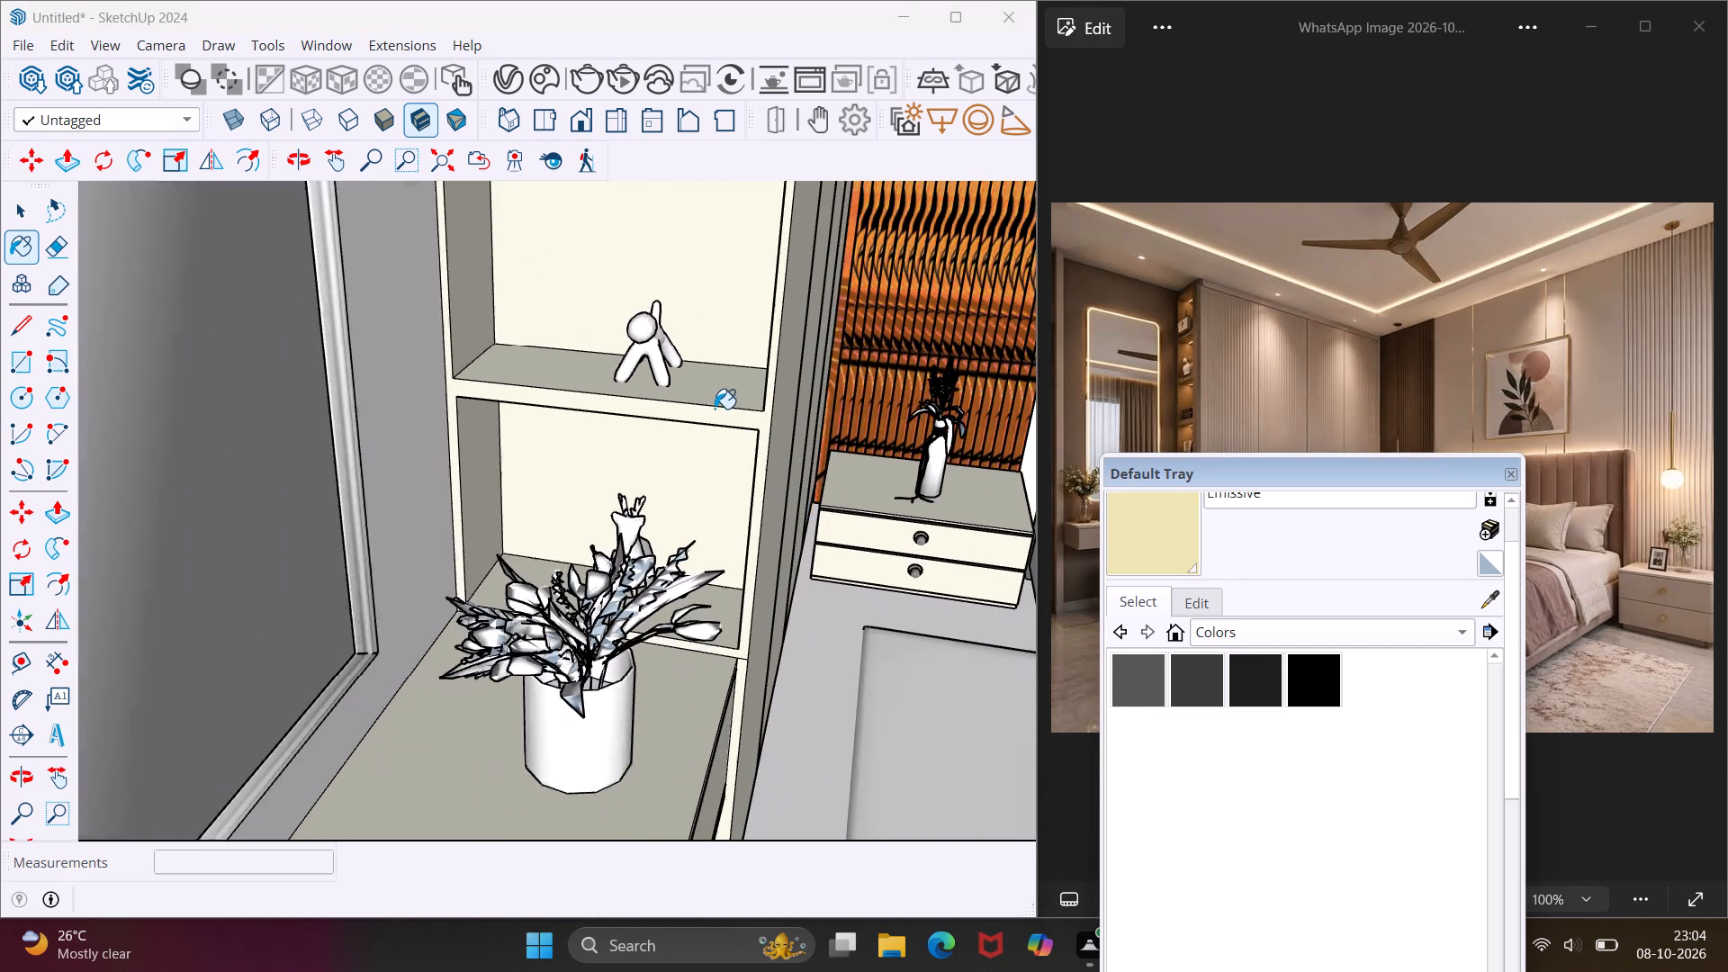
pyautogui.scroll(-5, 715, 409)
pyautogui.moveTo(742, 283); pyautogui.dragTo(776, 193, button='middle')
pyautogui.scroll(1, 776, 193)
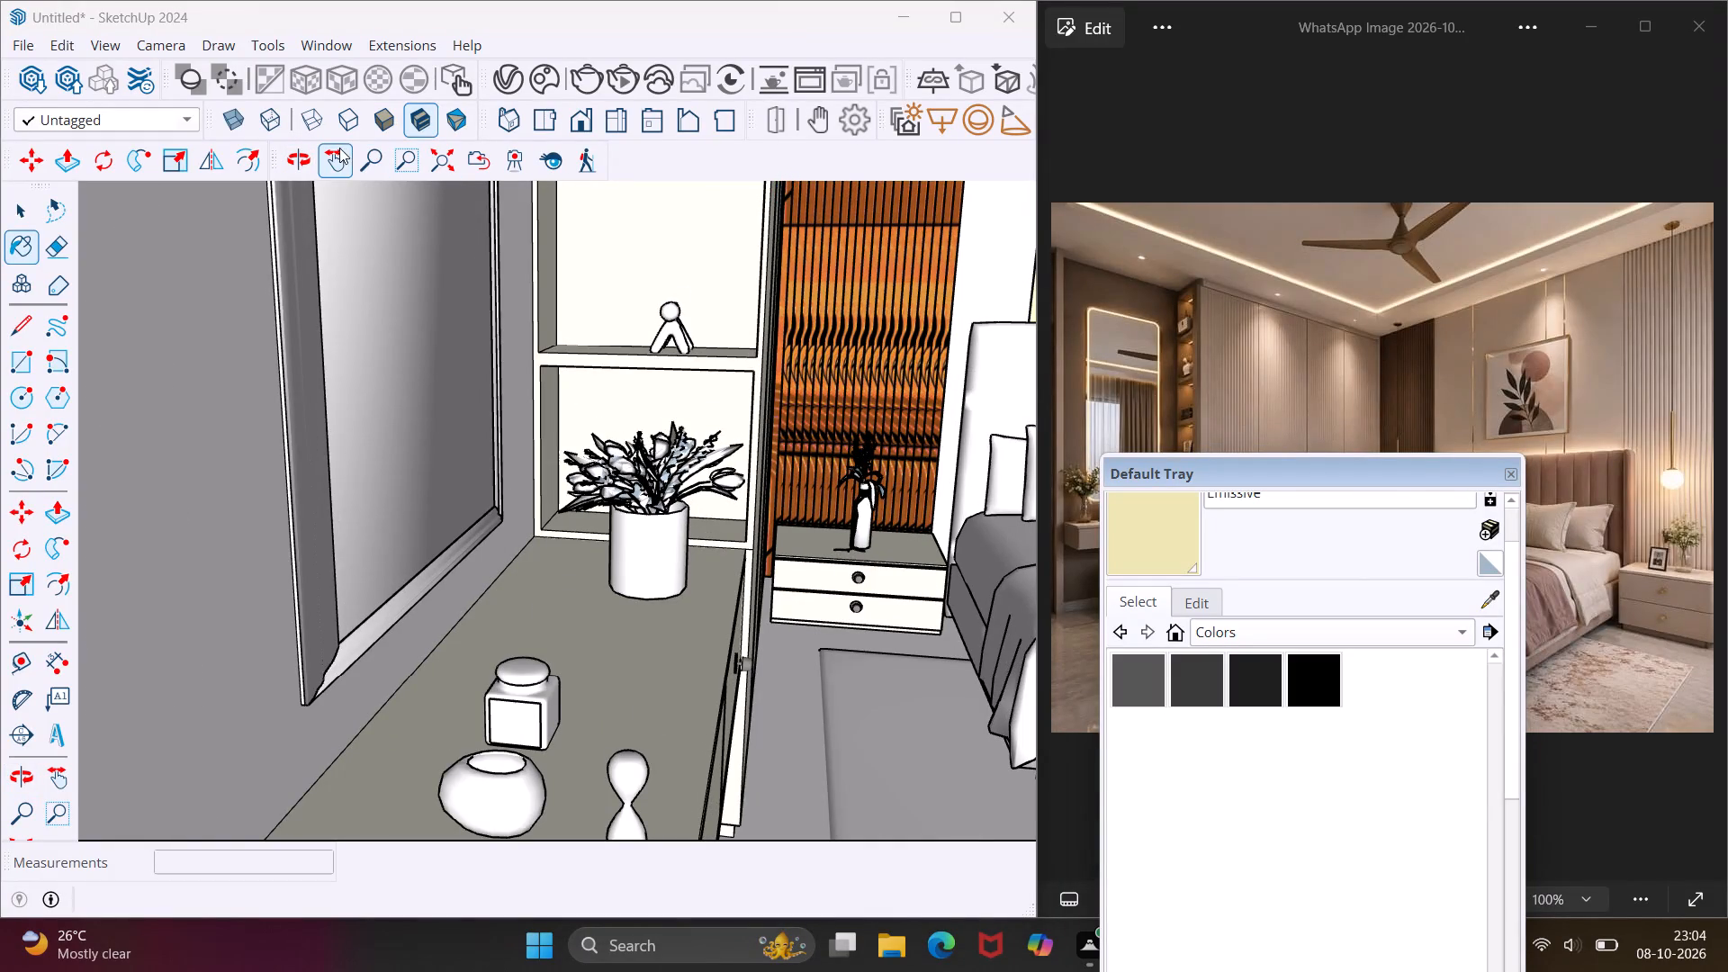
pyautogui.click(337, 148)
pyautogui.moveTo(604, 319); pyautogui.dragTo(397, 661)
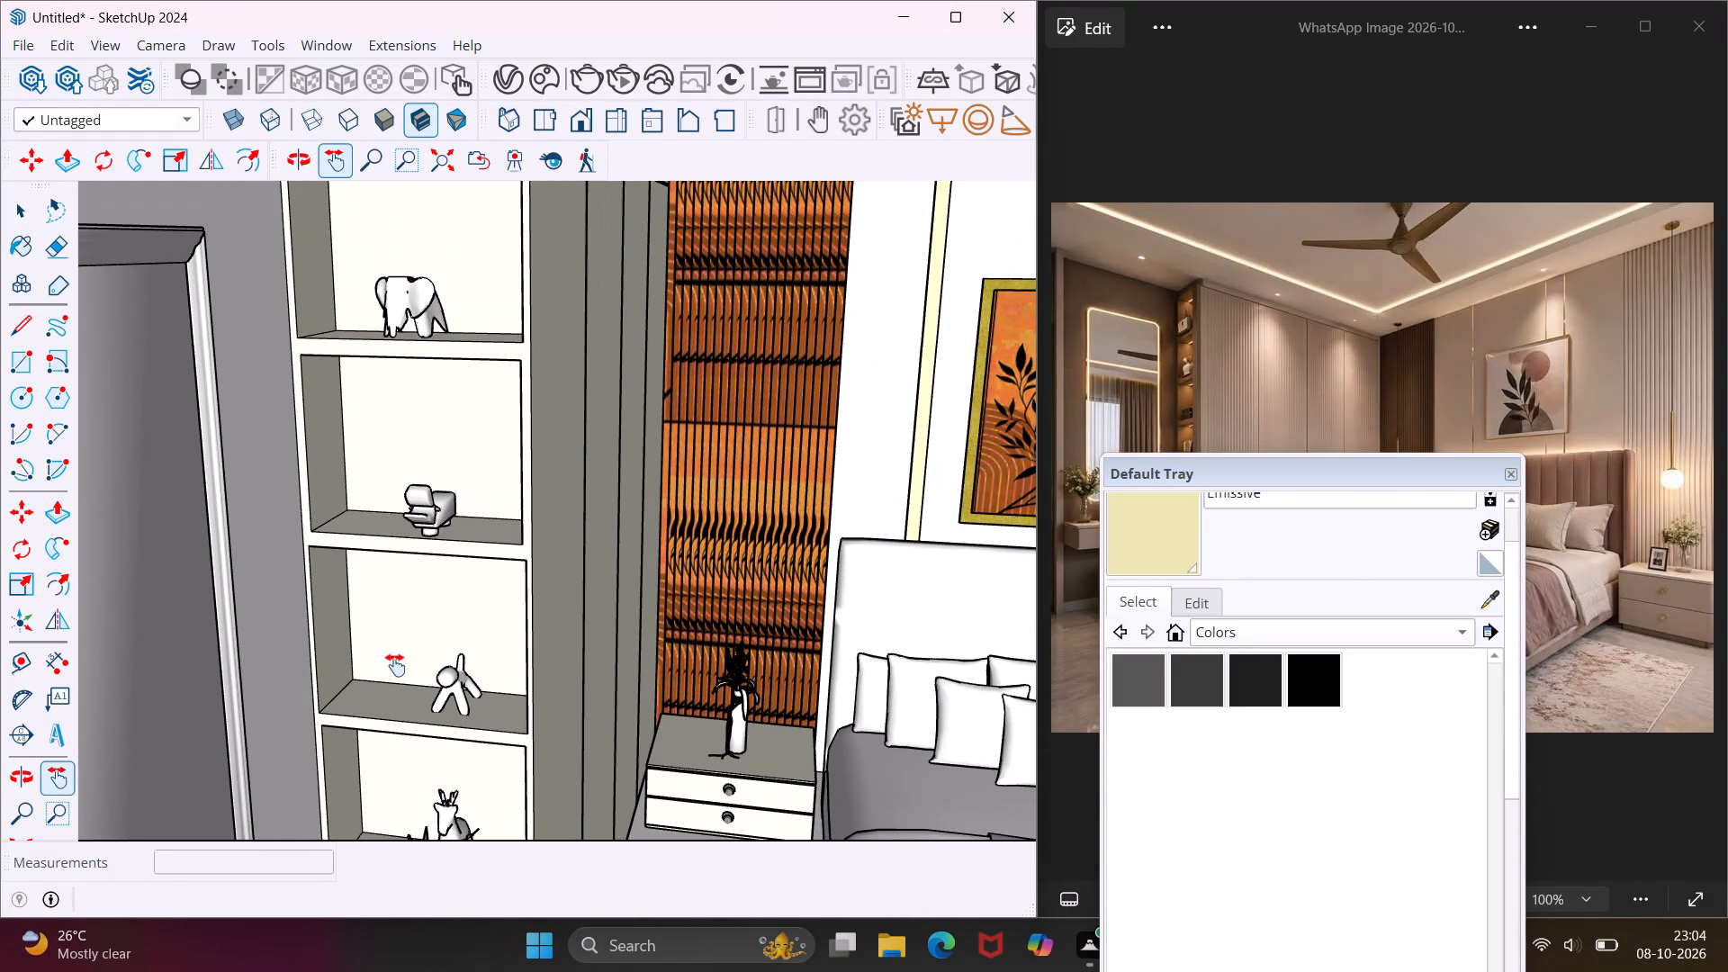
pyautogui.middleClick(395, 665)
pyautogui.scroll(8, 400, 661)
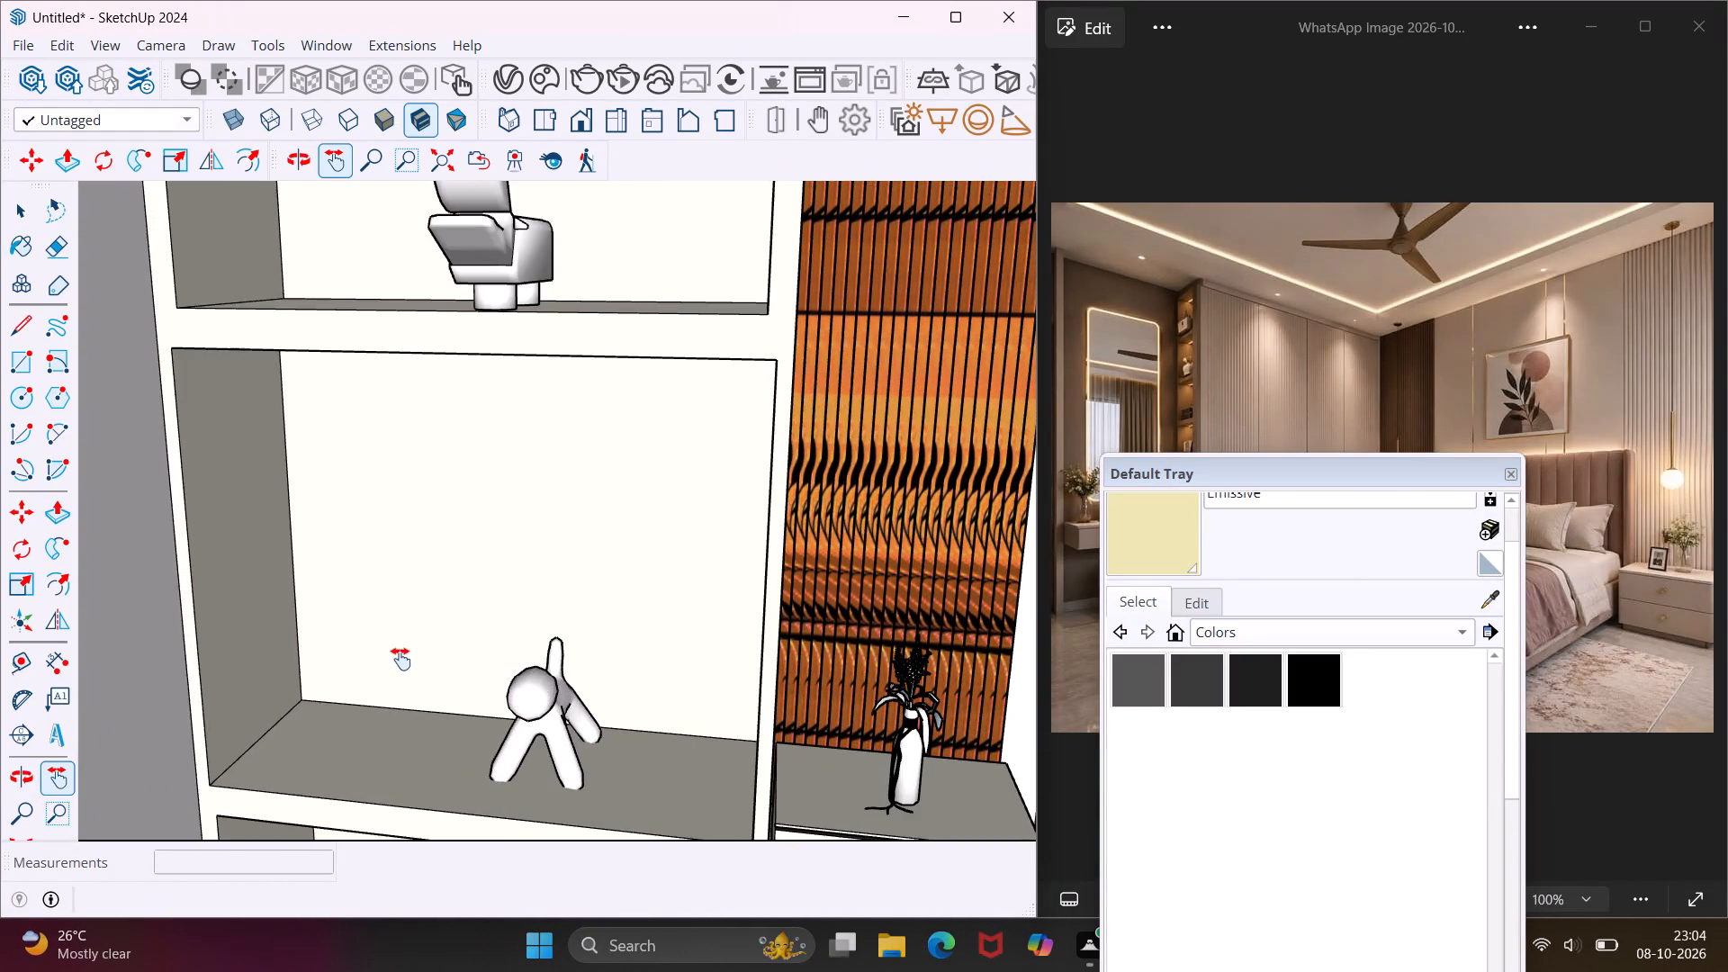
pyautogui.moveTo(401, 659); pyautogui.dragTo(492, 523, button='middle')
pyautogui.click(1132, 545)
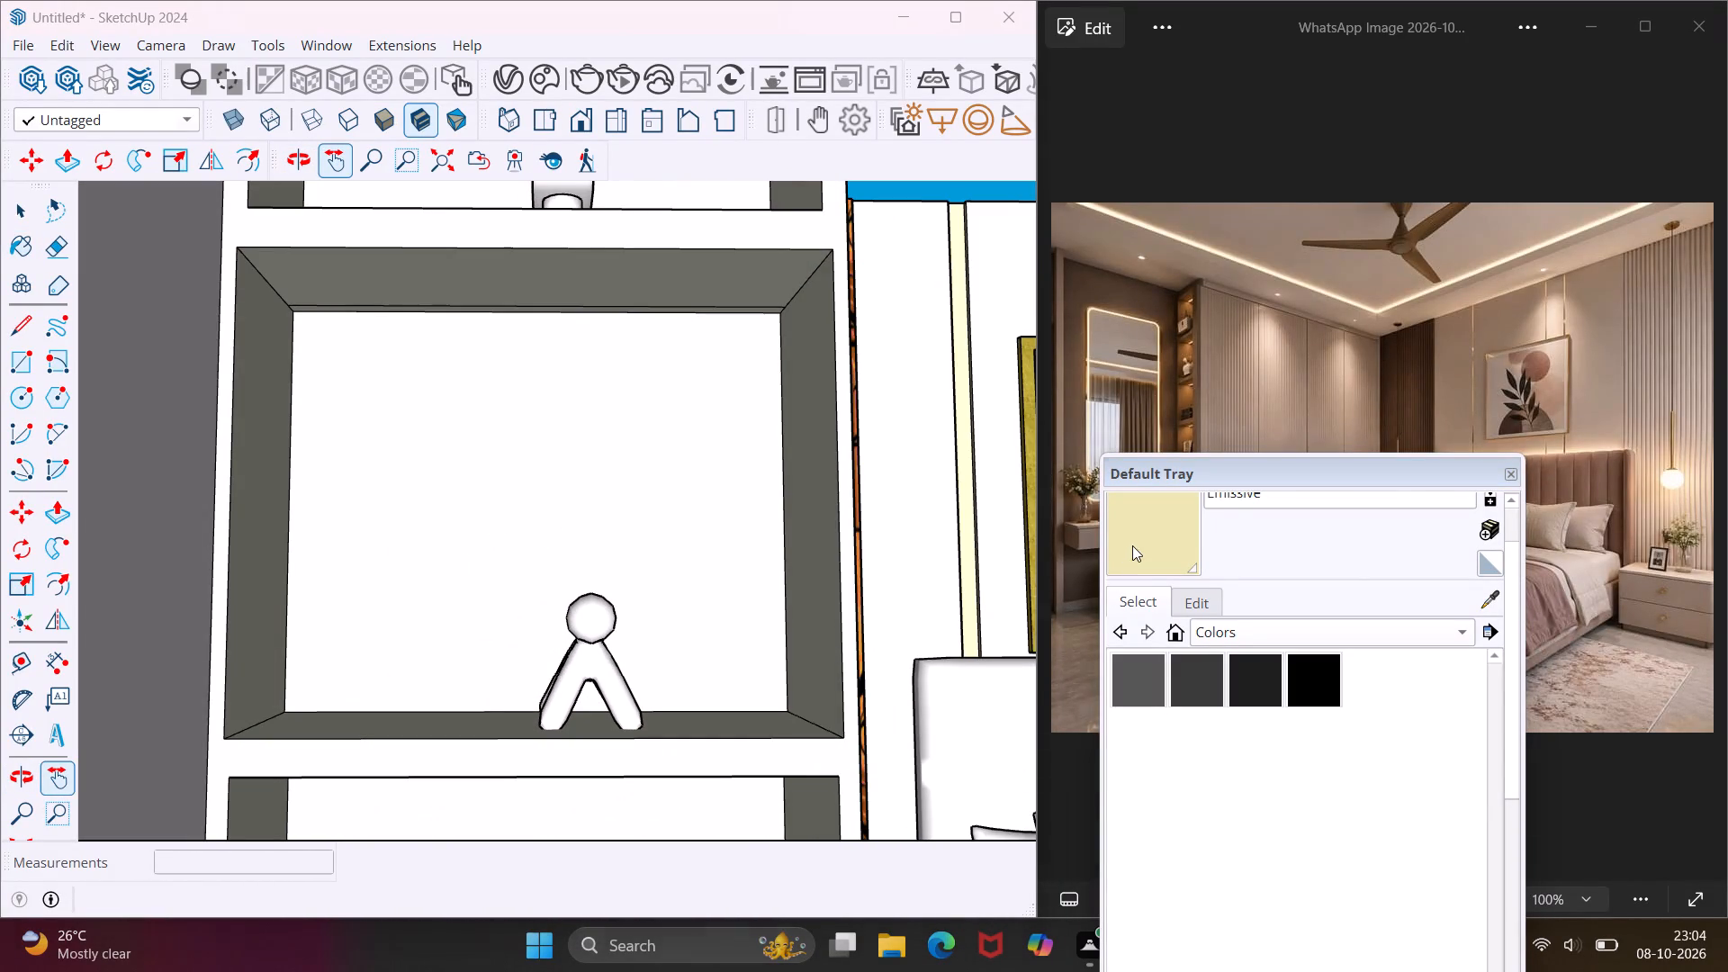
pyautogui.scroll(8, 775, 311)
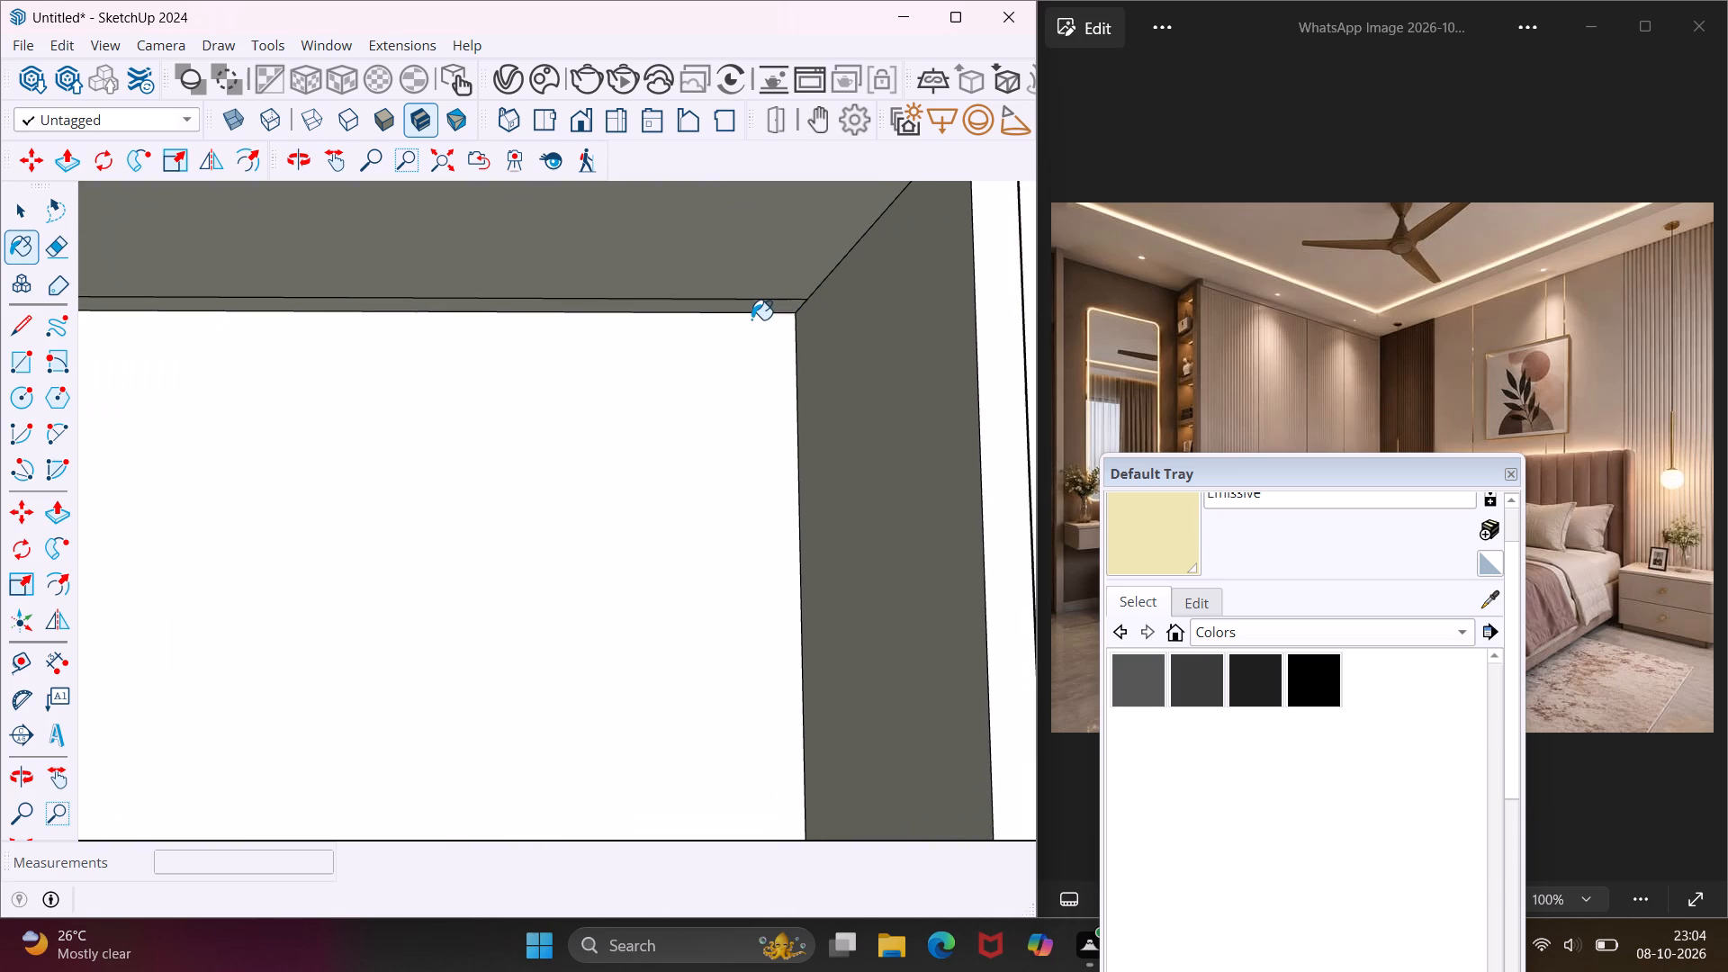
pyautogui.click(757, 310)
# Paint the 1" strip along the rear ceiling of the top niche, above the elephant figurine, with the Emissive material.
pyautogui.scroll(4, 778, 312)
pyautogui.moveTo(778, 310); pyautogui.dragTo(727, 388, button='middle')
pyautogui.scroll(-20, 699, 389)
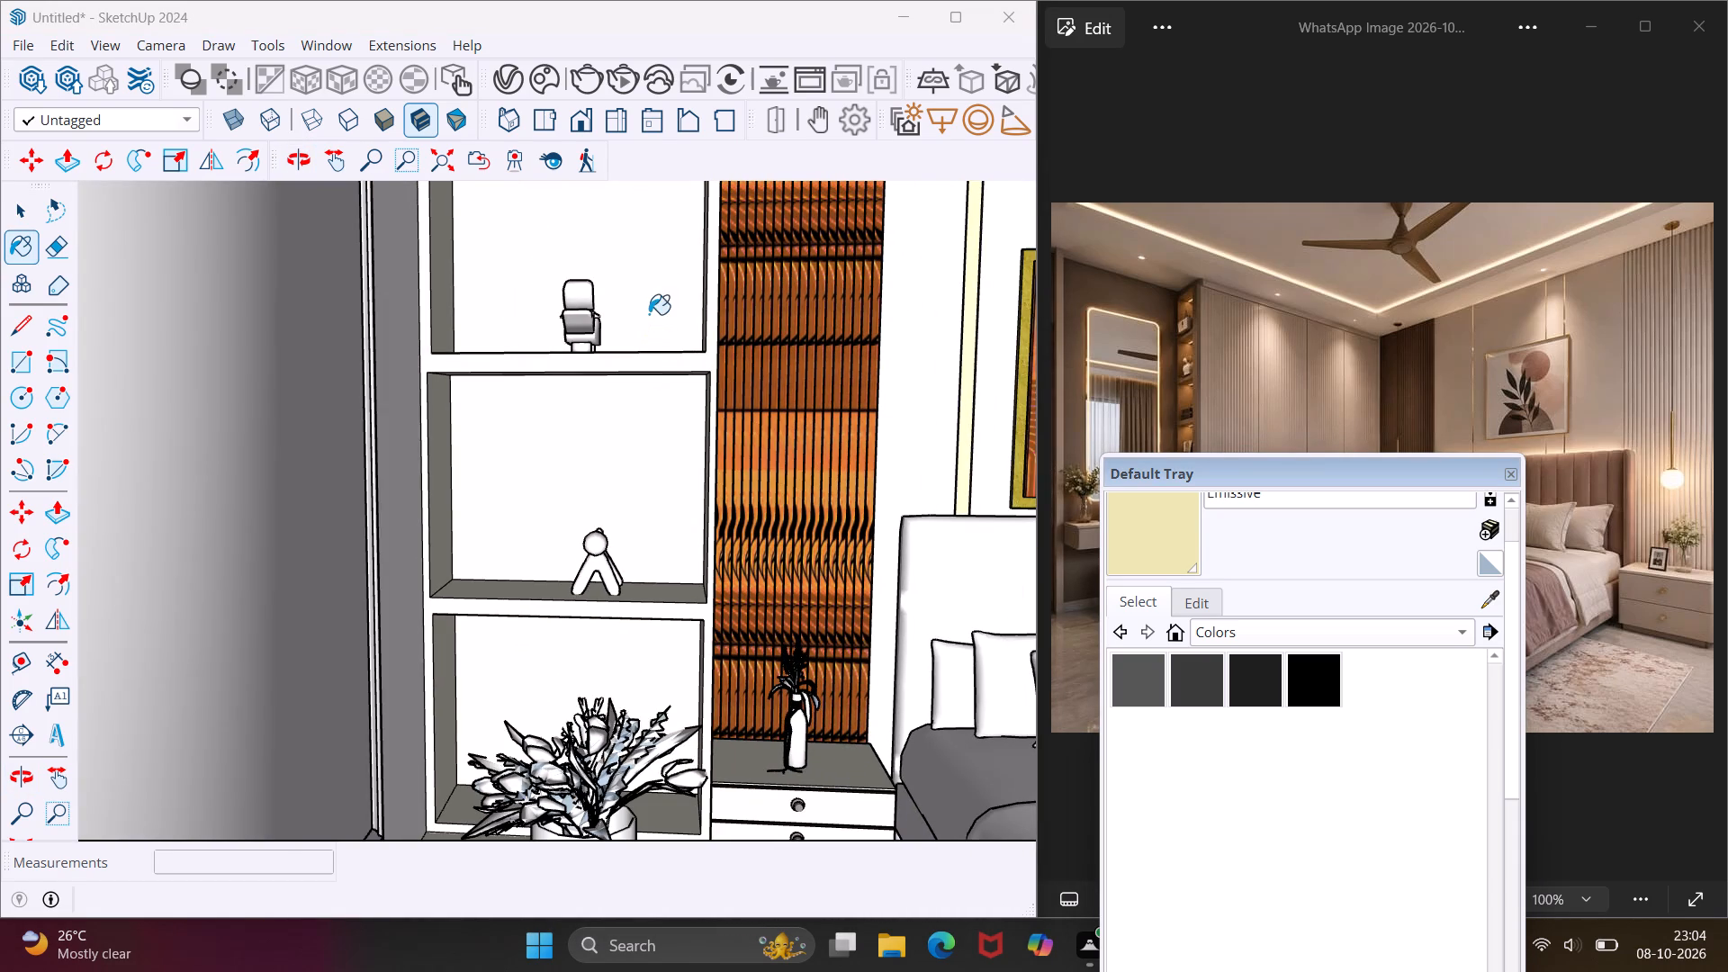
pyautogui.click(323, 171)
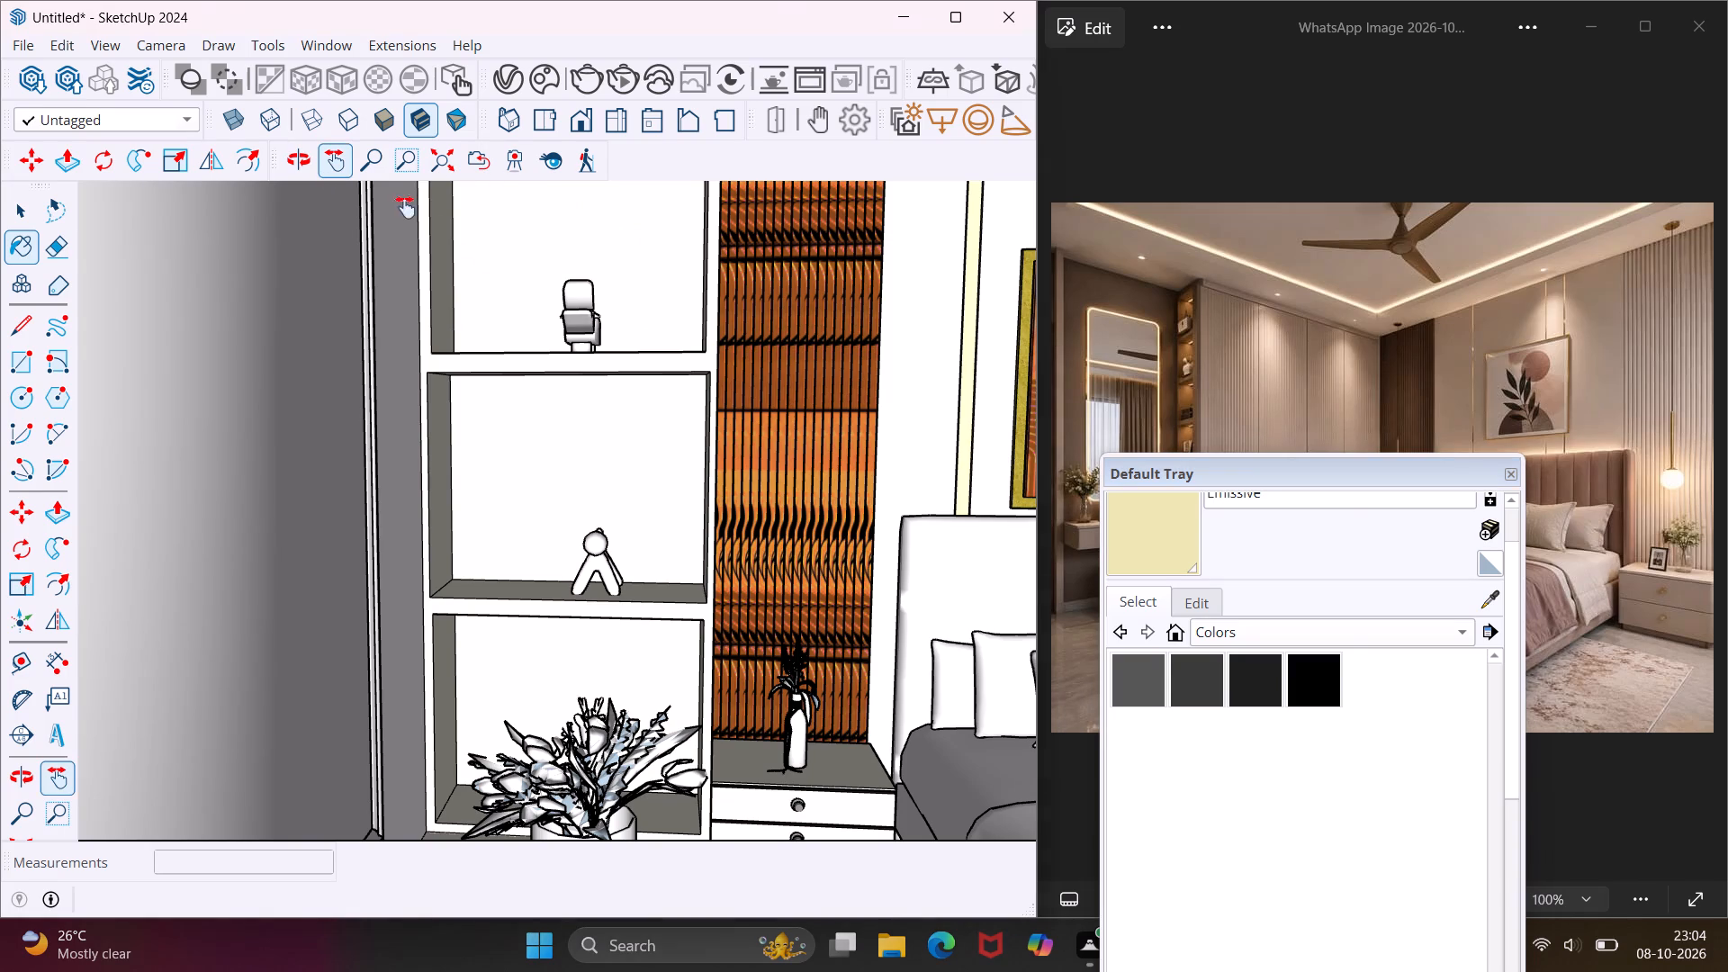
pyautogui.moveTo(502, 266); pyautogui.dragTo(401, 607)
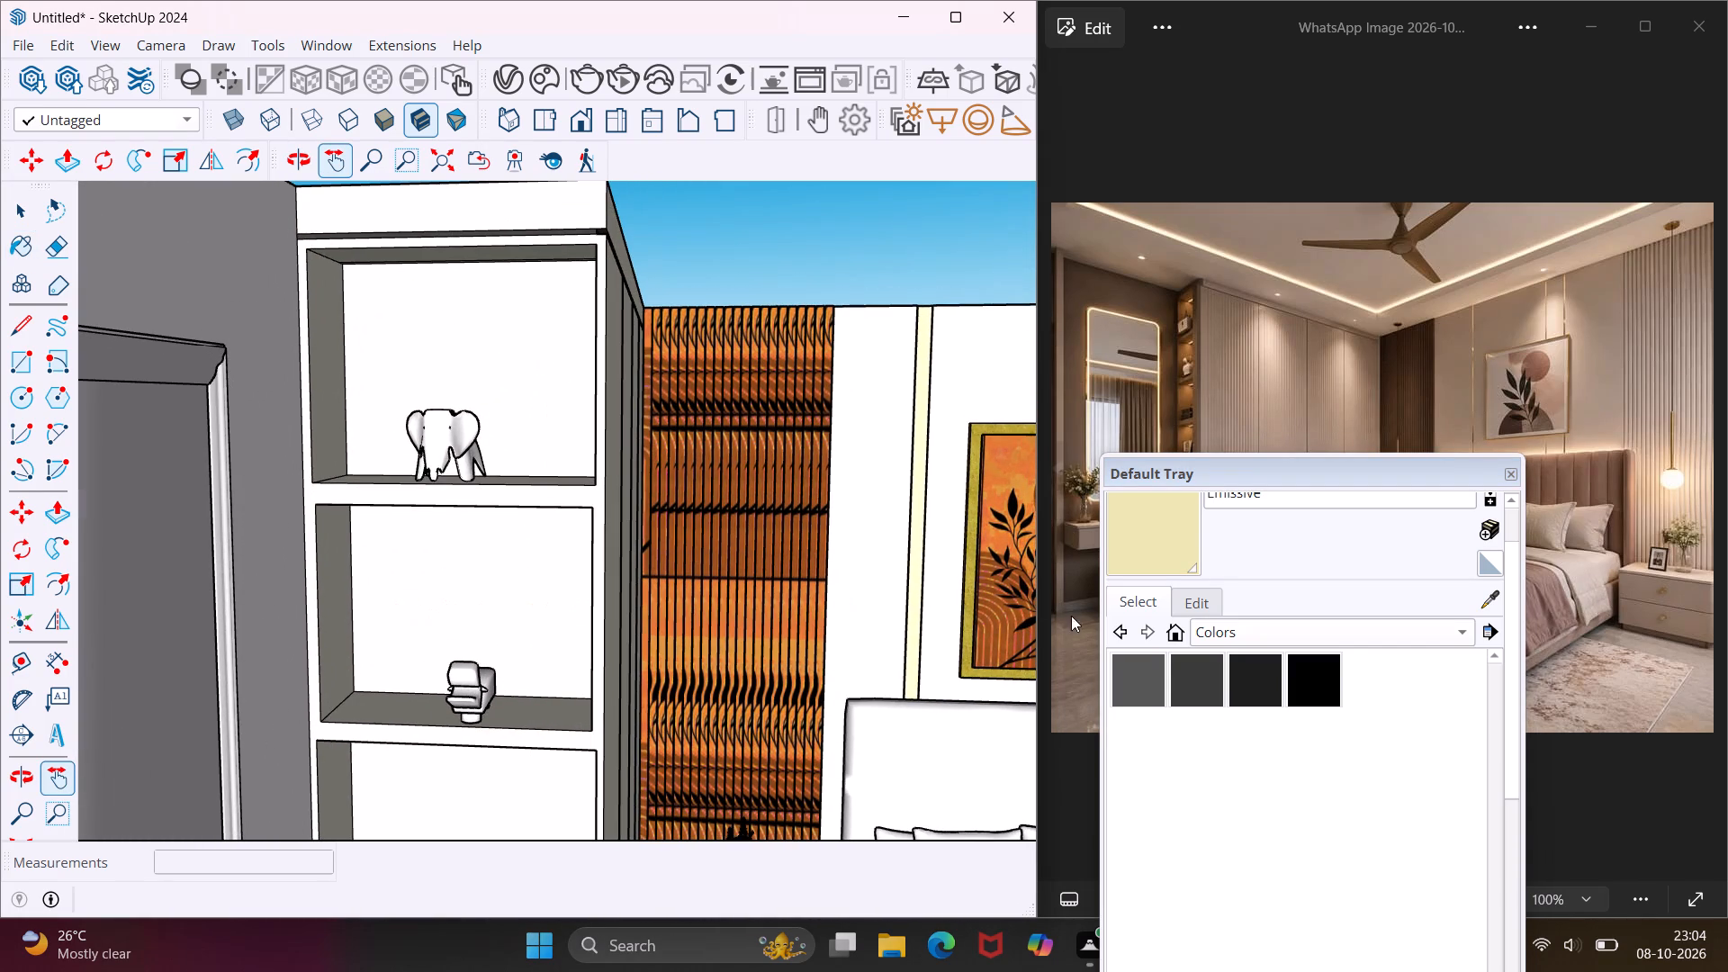
pyautogui.click(1121, 570)
pyautogui.scroll(16, 403, 268)
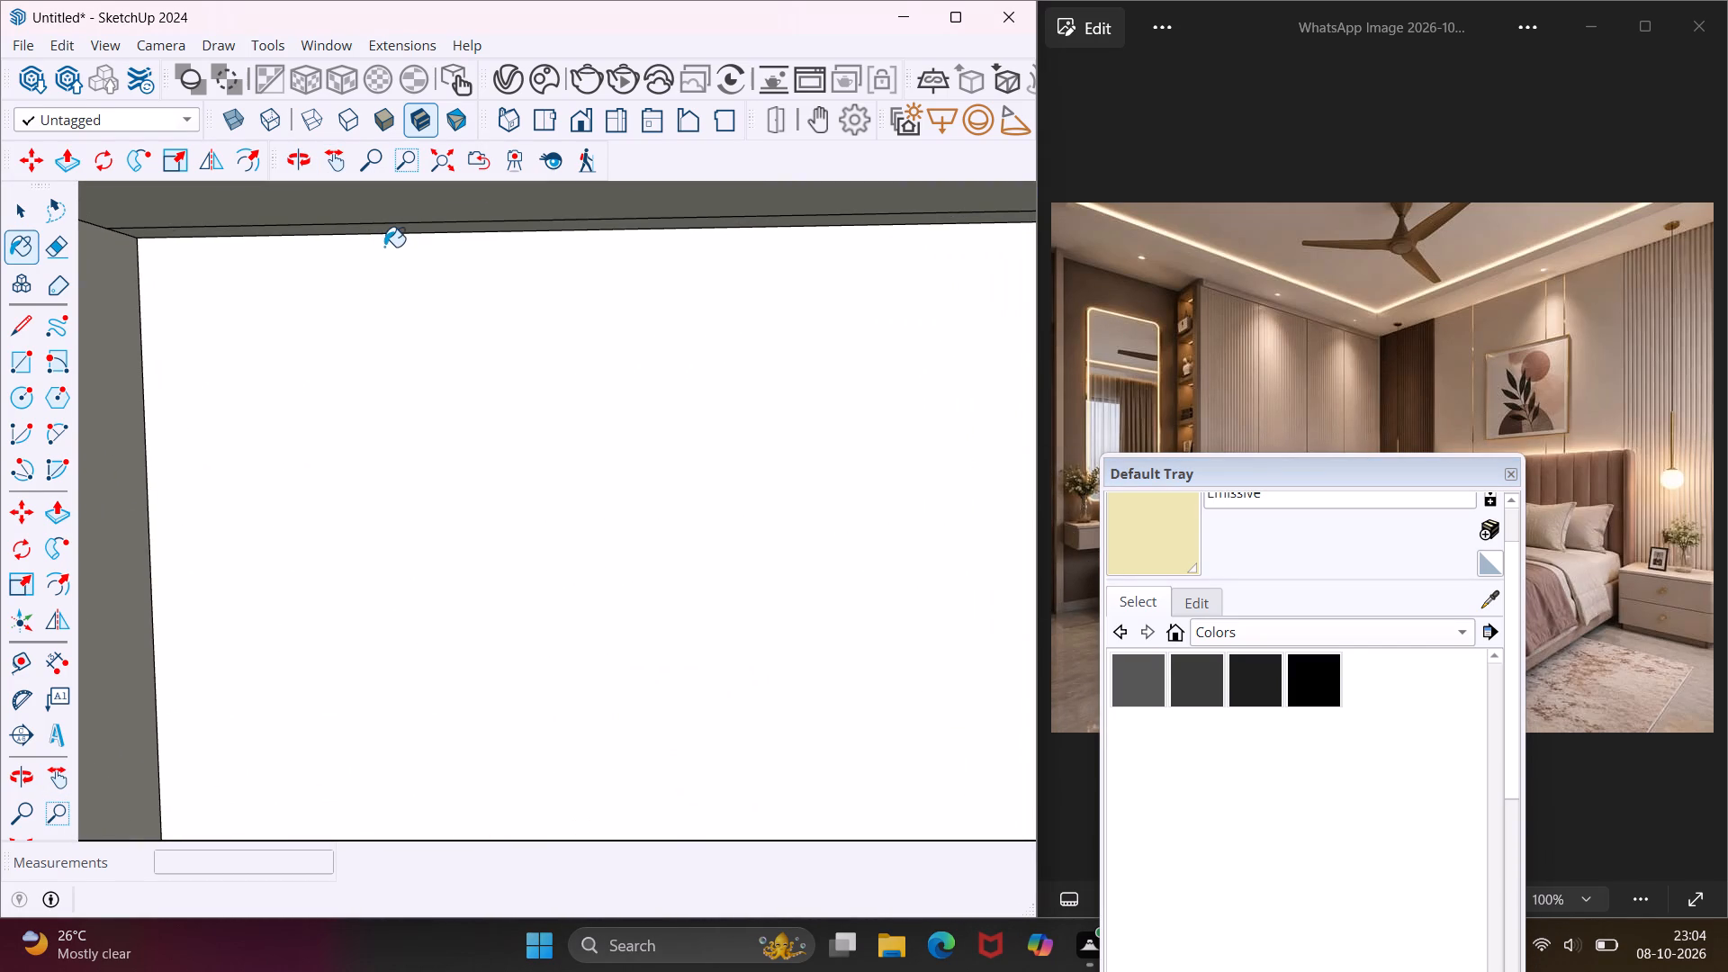
pyautogui.click(390, 238)
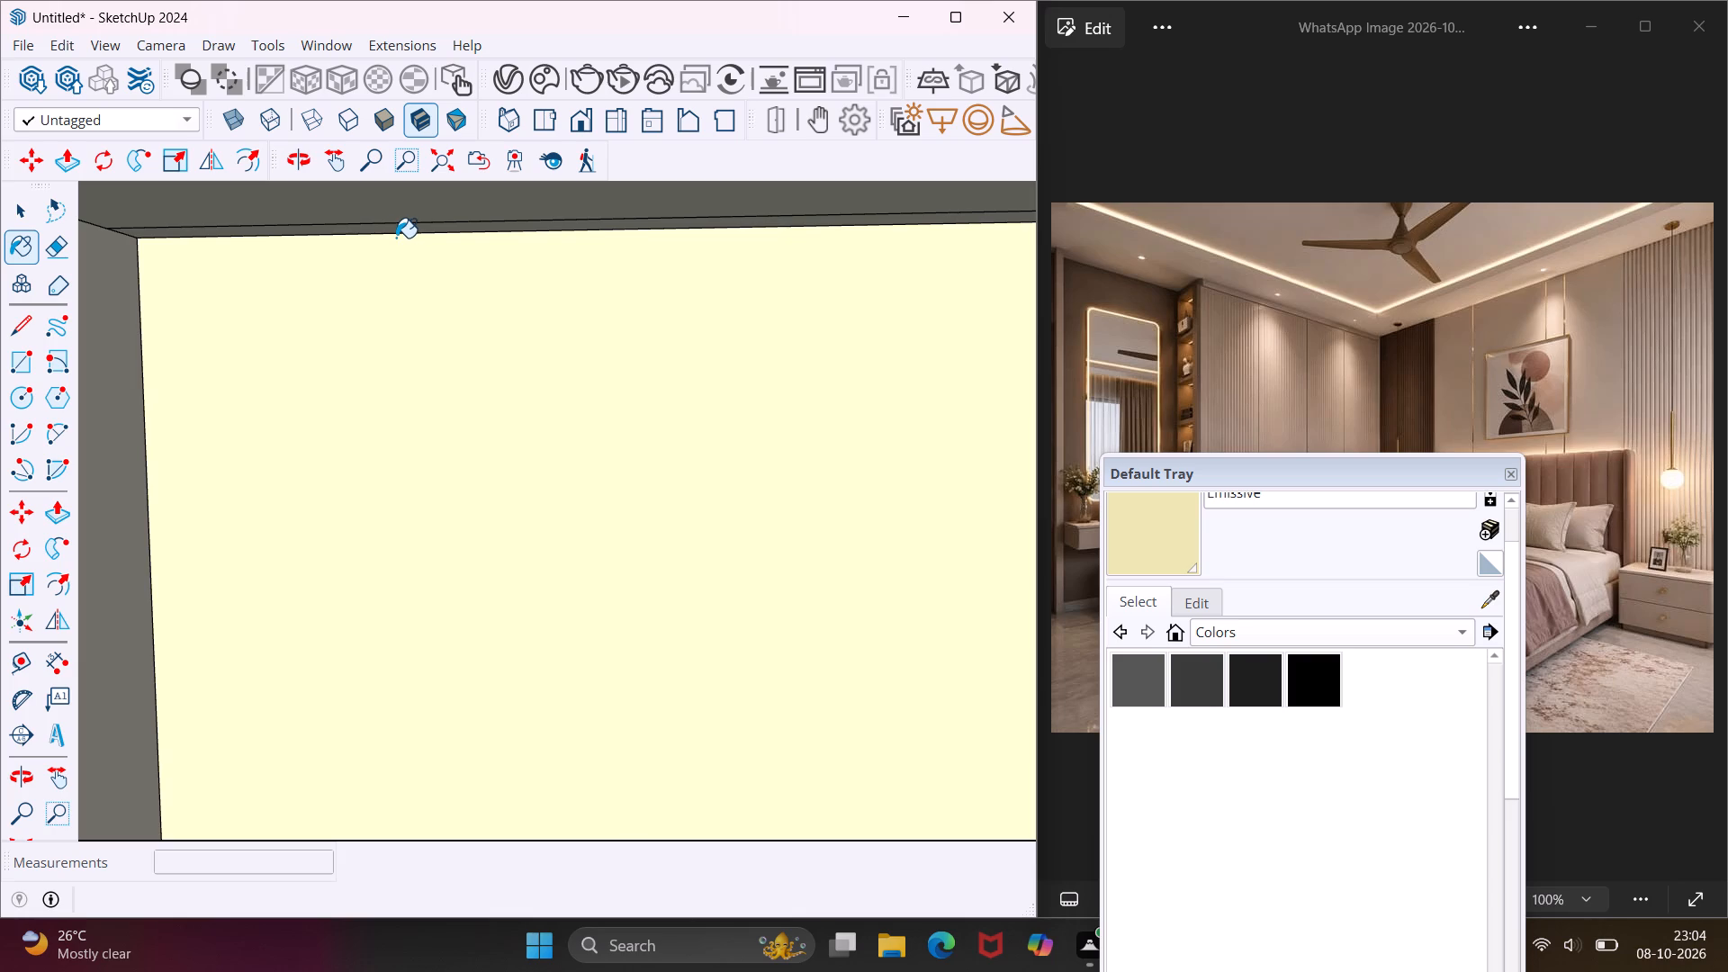
pyautogui.hotkey('ctrl', 'z')
pyautogui.scroll(6, 396, 238)
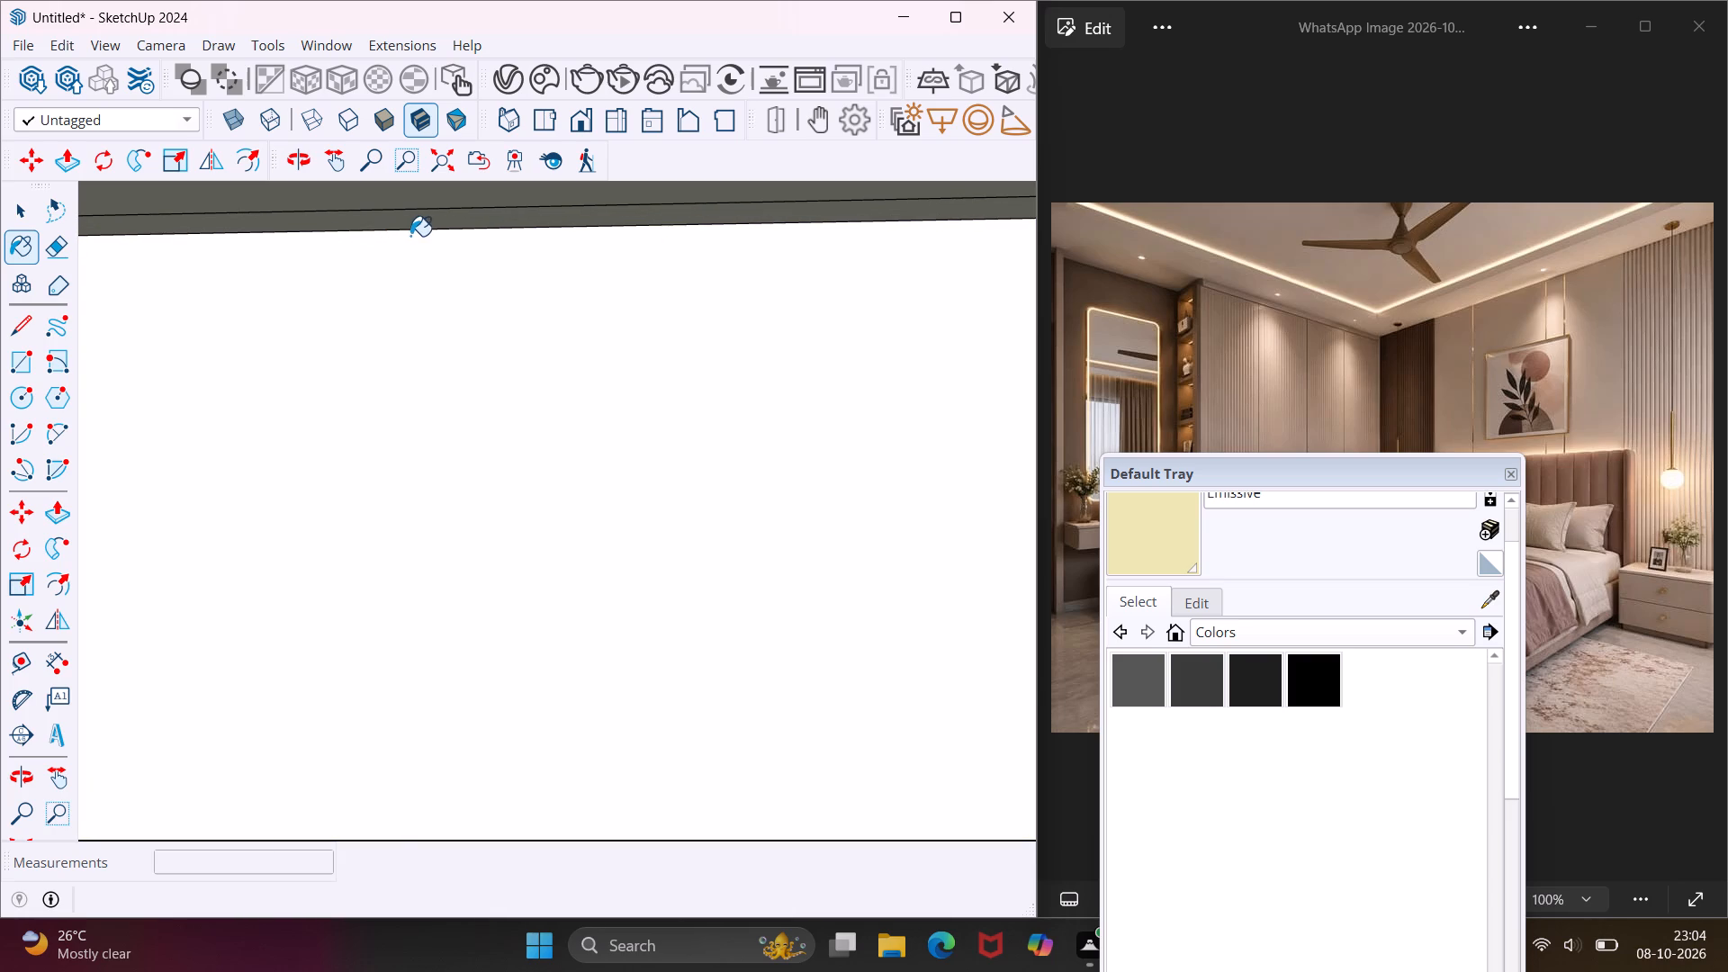
pyautogui.click(436, 225)
pyautogui.scroll(-11, 450, 221)
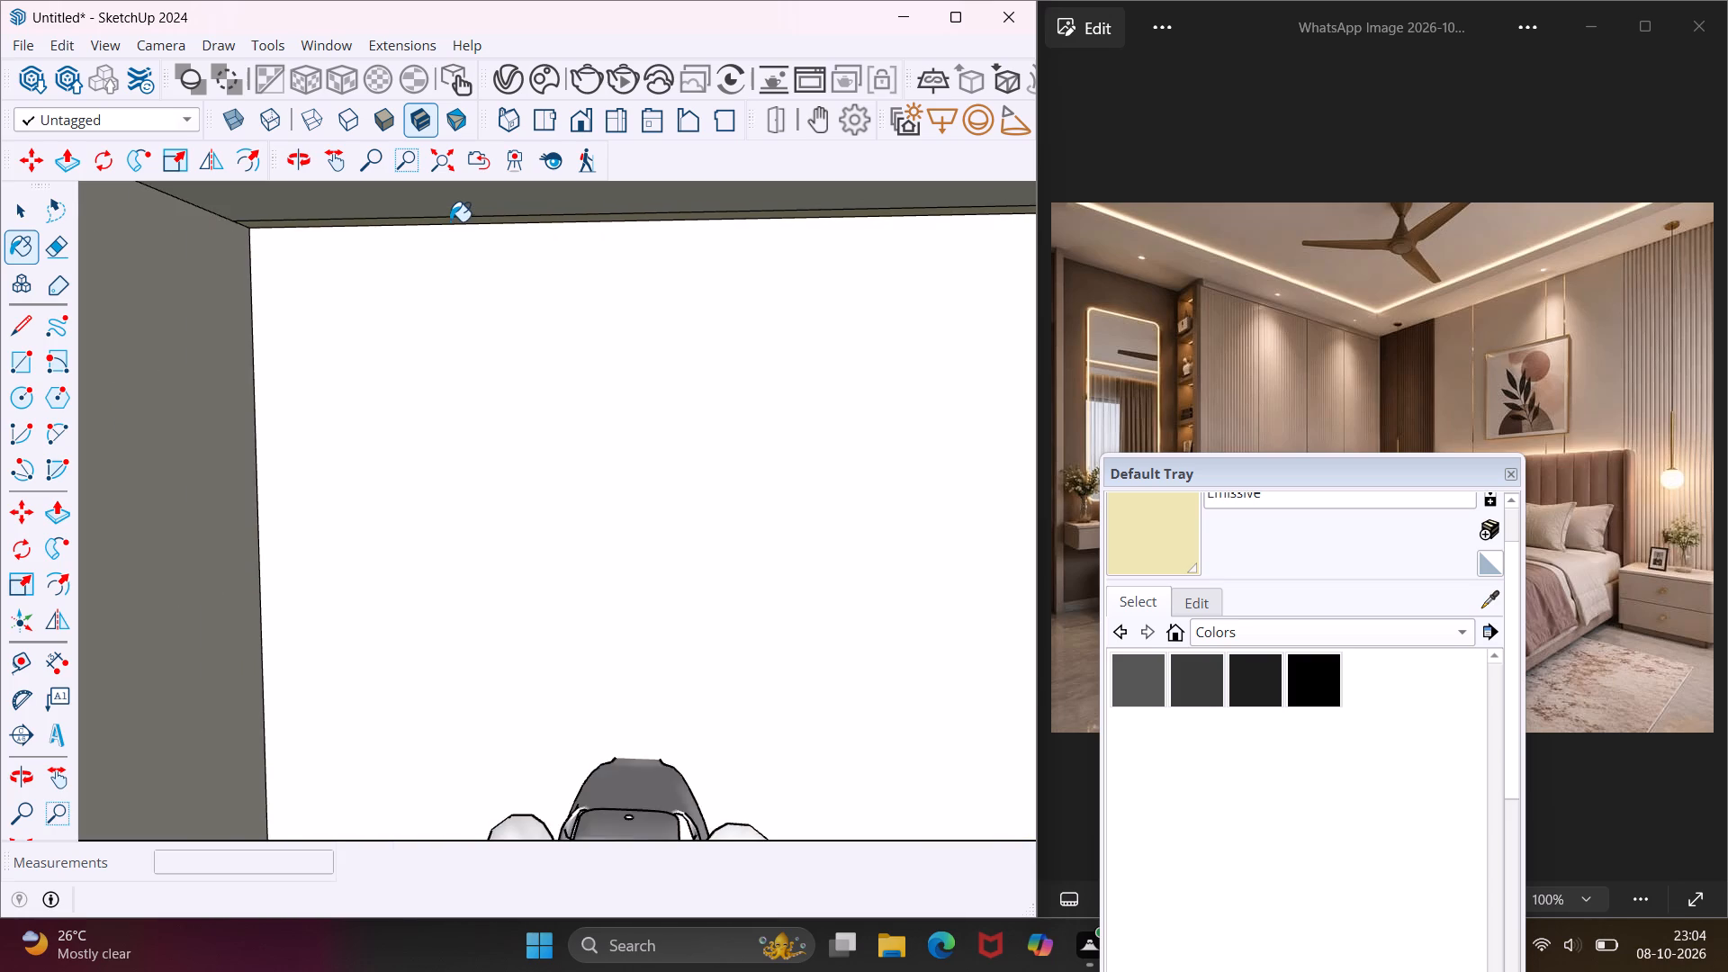
# Paint the 1" strip along the rear ceiling of the niche with the chair figurine, below the elephant niche, with the Emissive material.
pyautogui.scroll(-9, 450, 221)
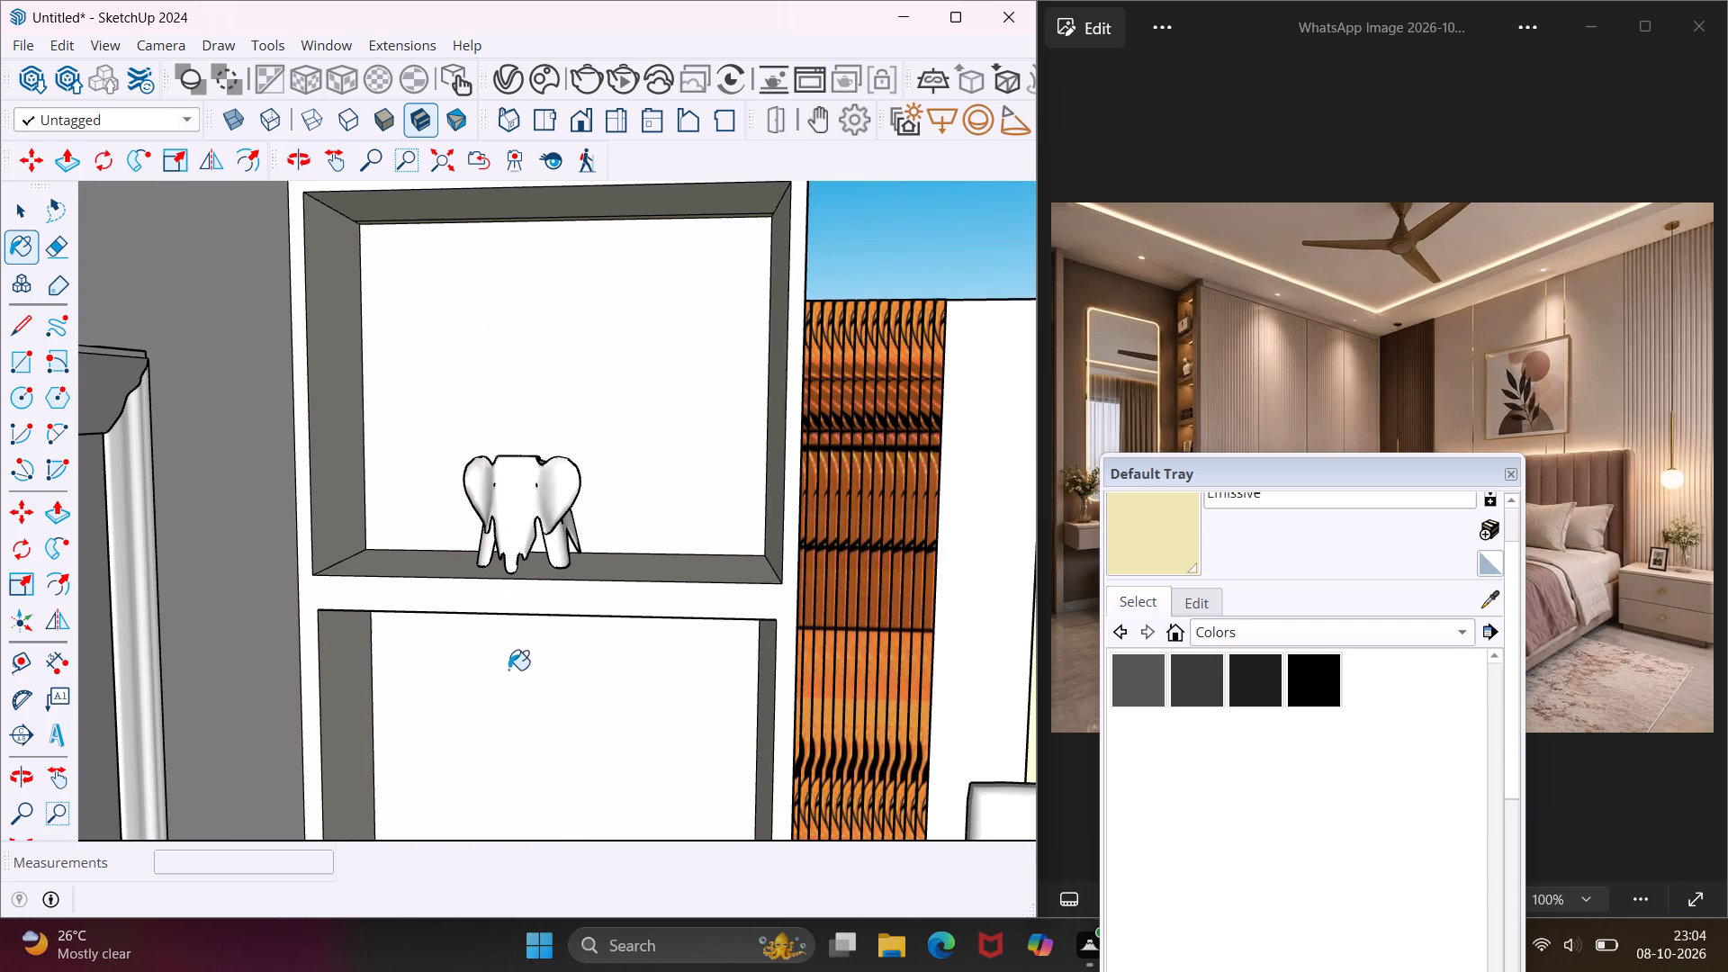
pyautogui.moveTo(508, 669); pyautogui.dragTo(517, 472, button='middle')
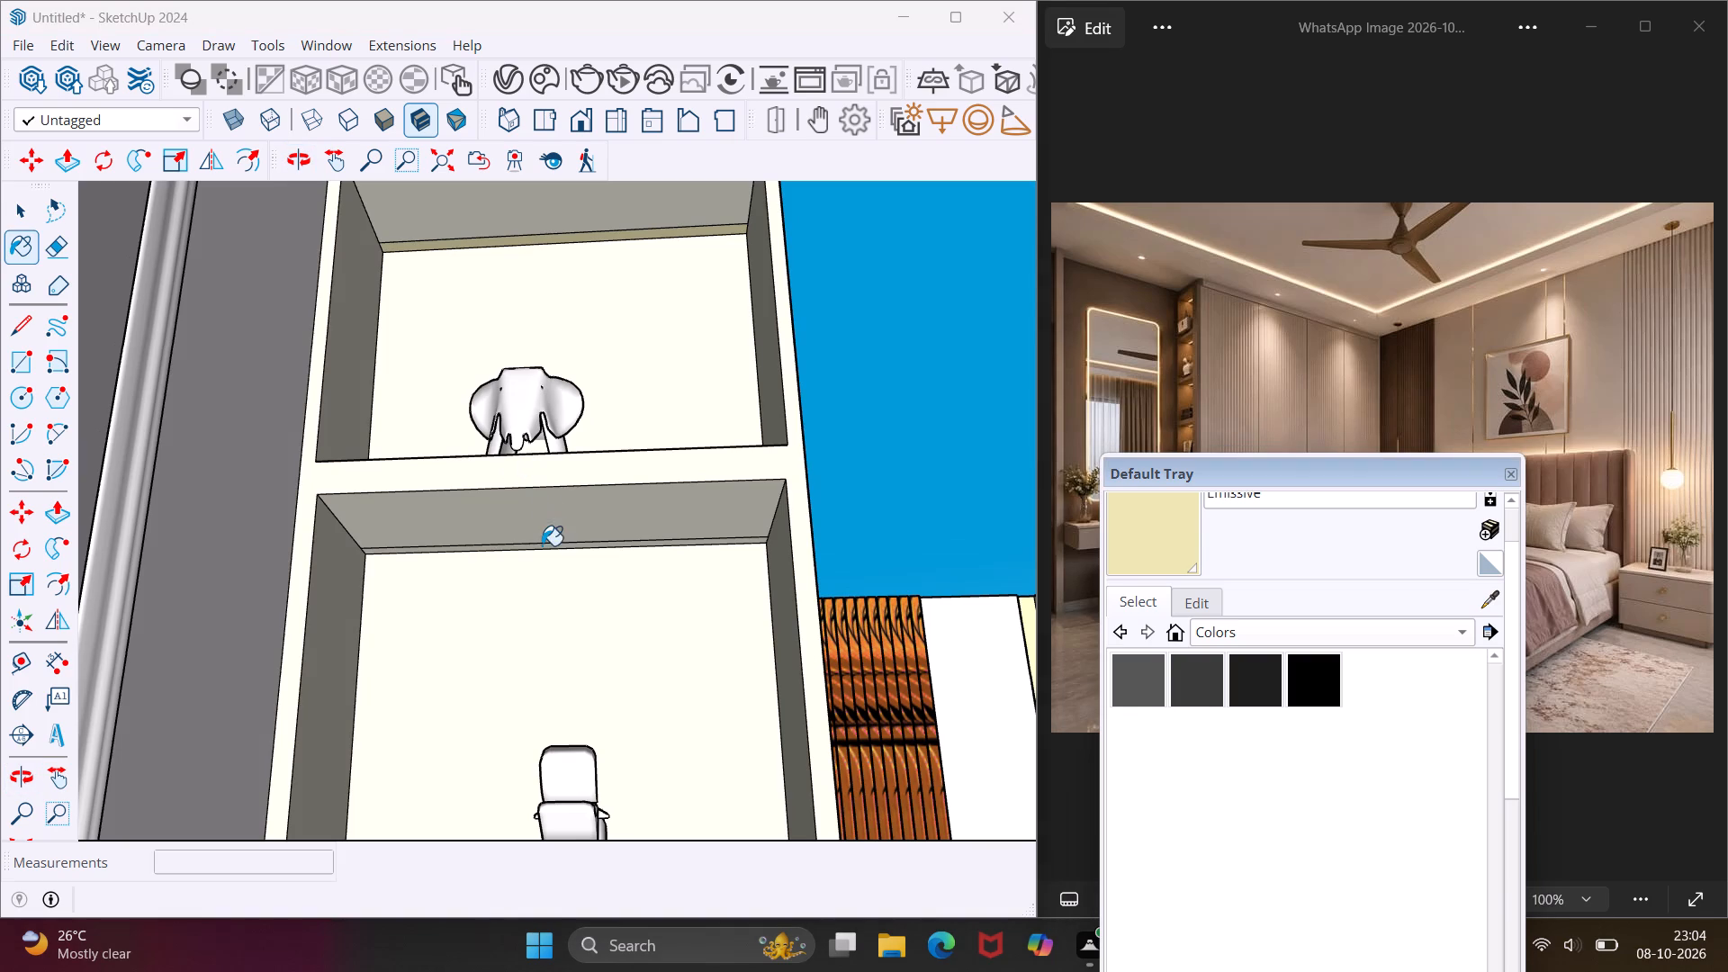
pyautogui.scroll(15, 538, 552)
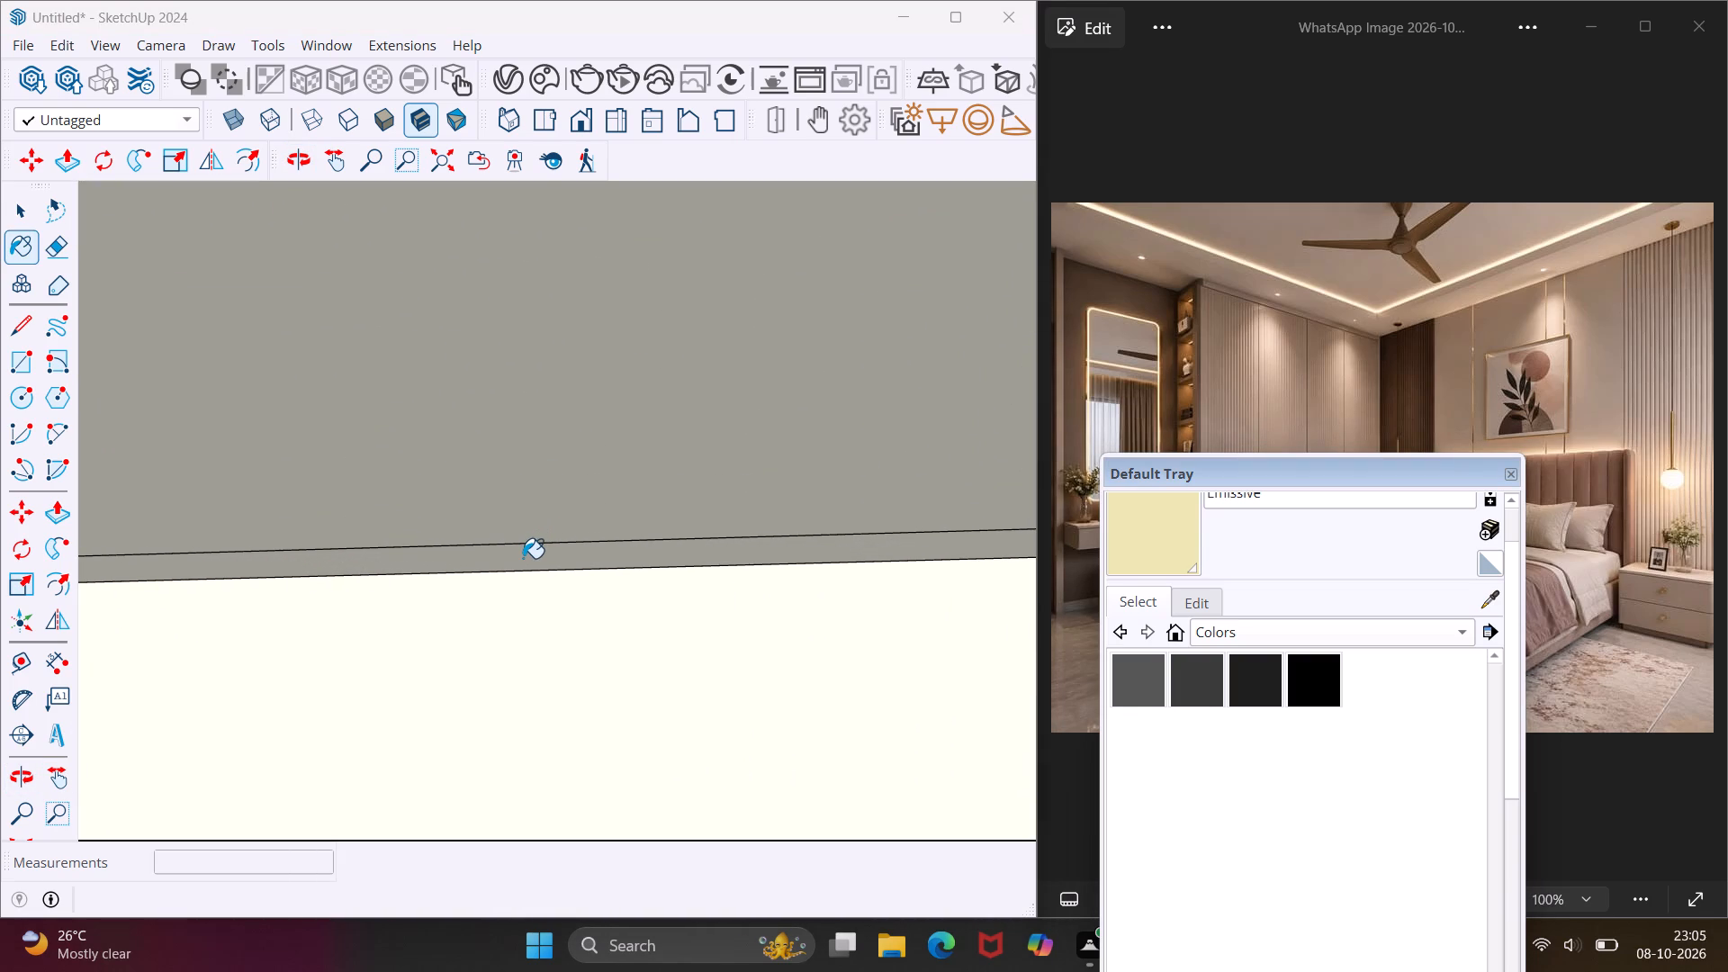
pyautogui.click(523, 558)
pyautogui.press('Escape')
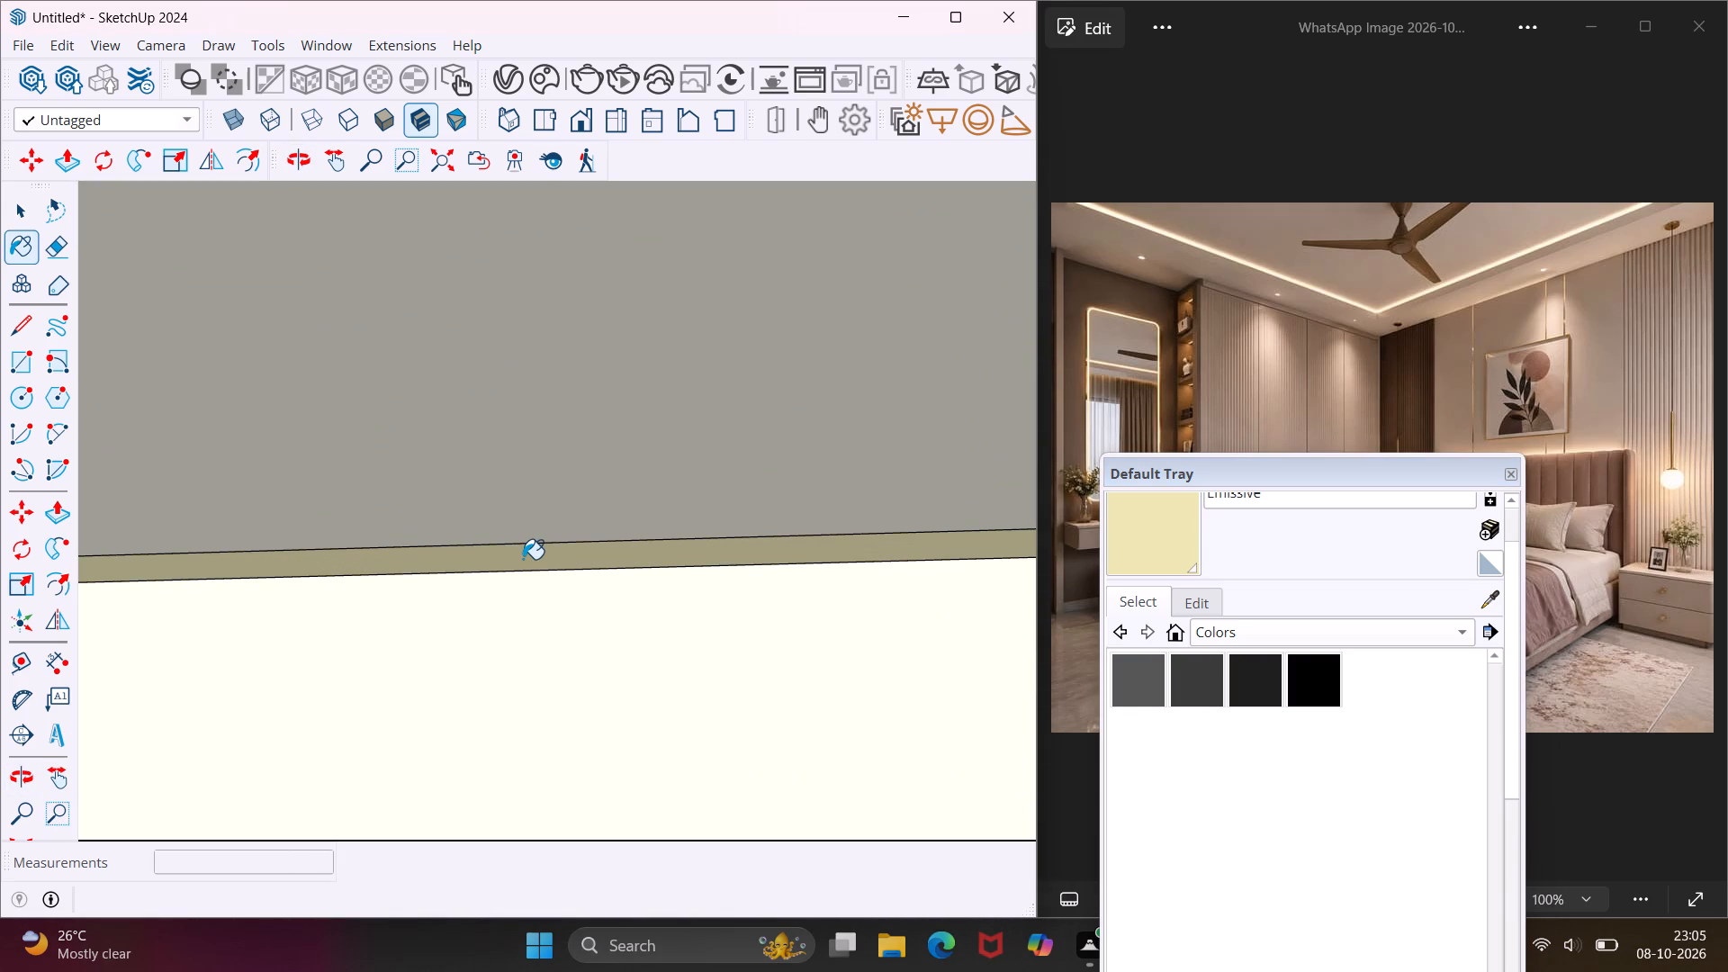
pyautogui.press('space')
# Load the Plain_Shades folder from the Desktop's New folder as a materials collection.
pyautogui.moveTo(661, 396); pyautogui.dragTo(545, 527, button='middle')
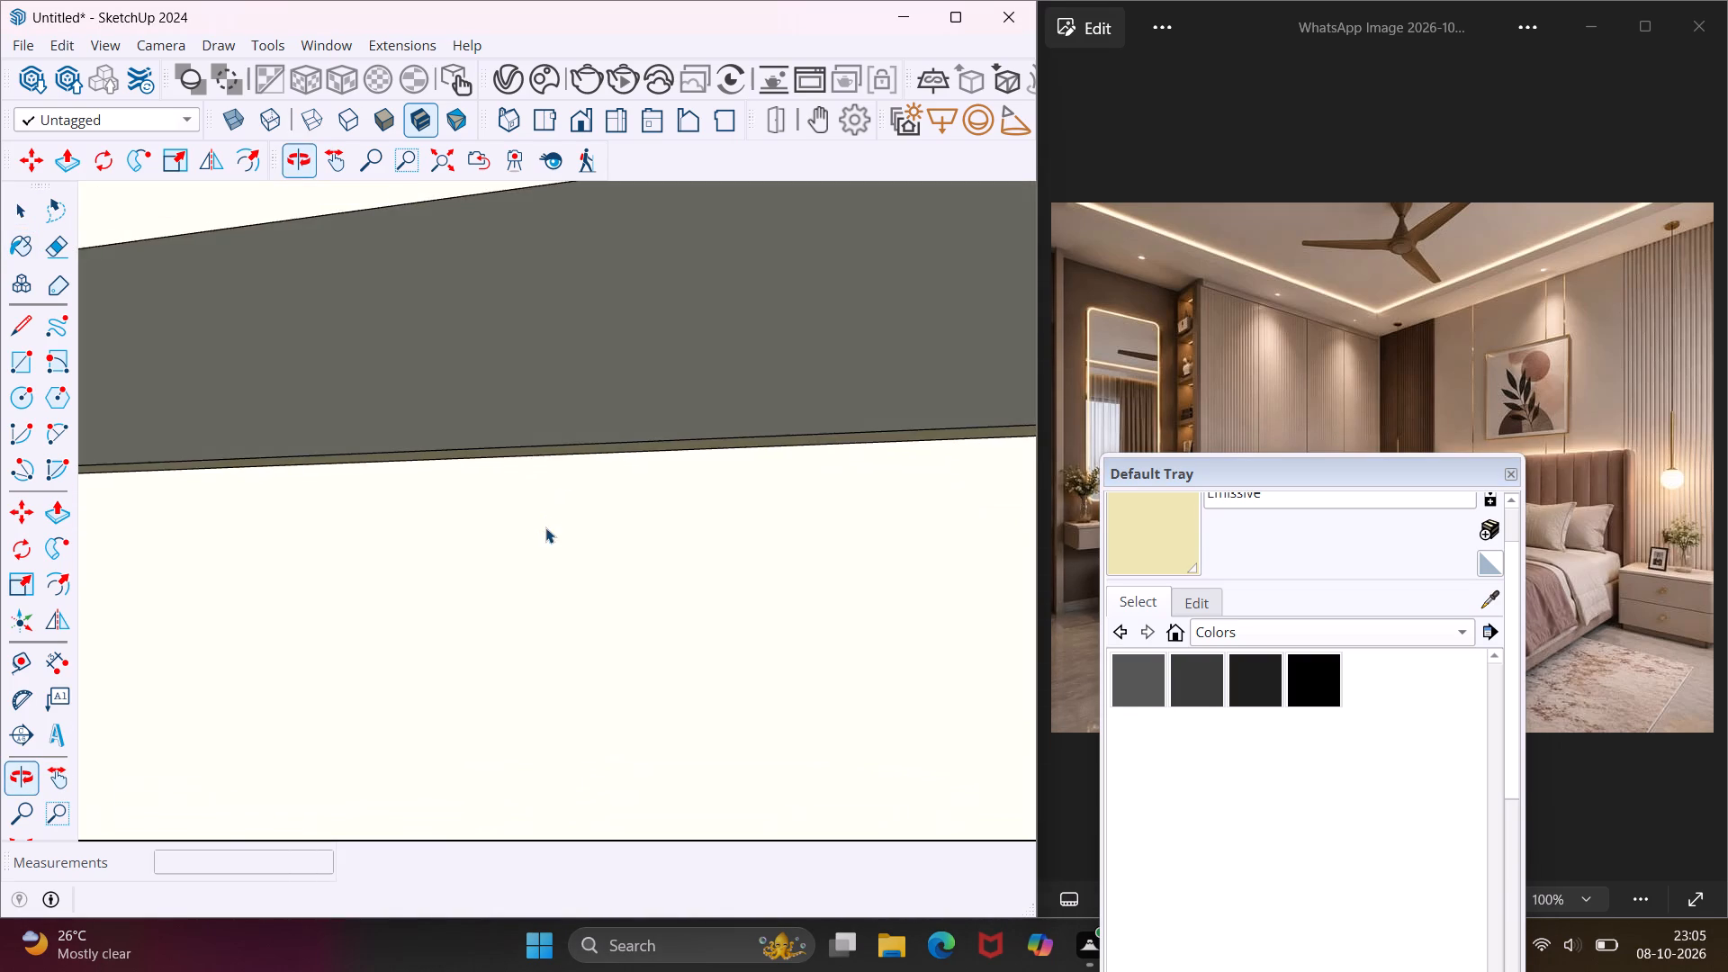
pyautogui.scroll(-20, 529, 506)
pyautogui.scroll(-10, 529, 506)
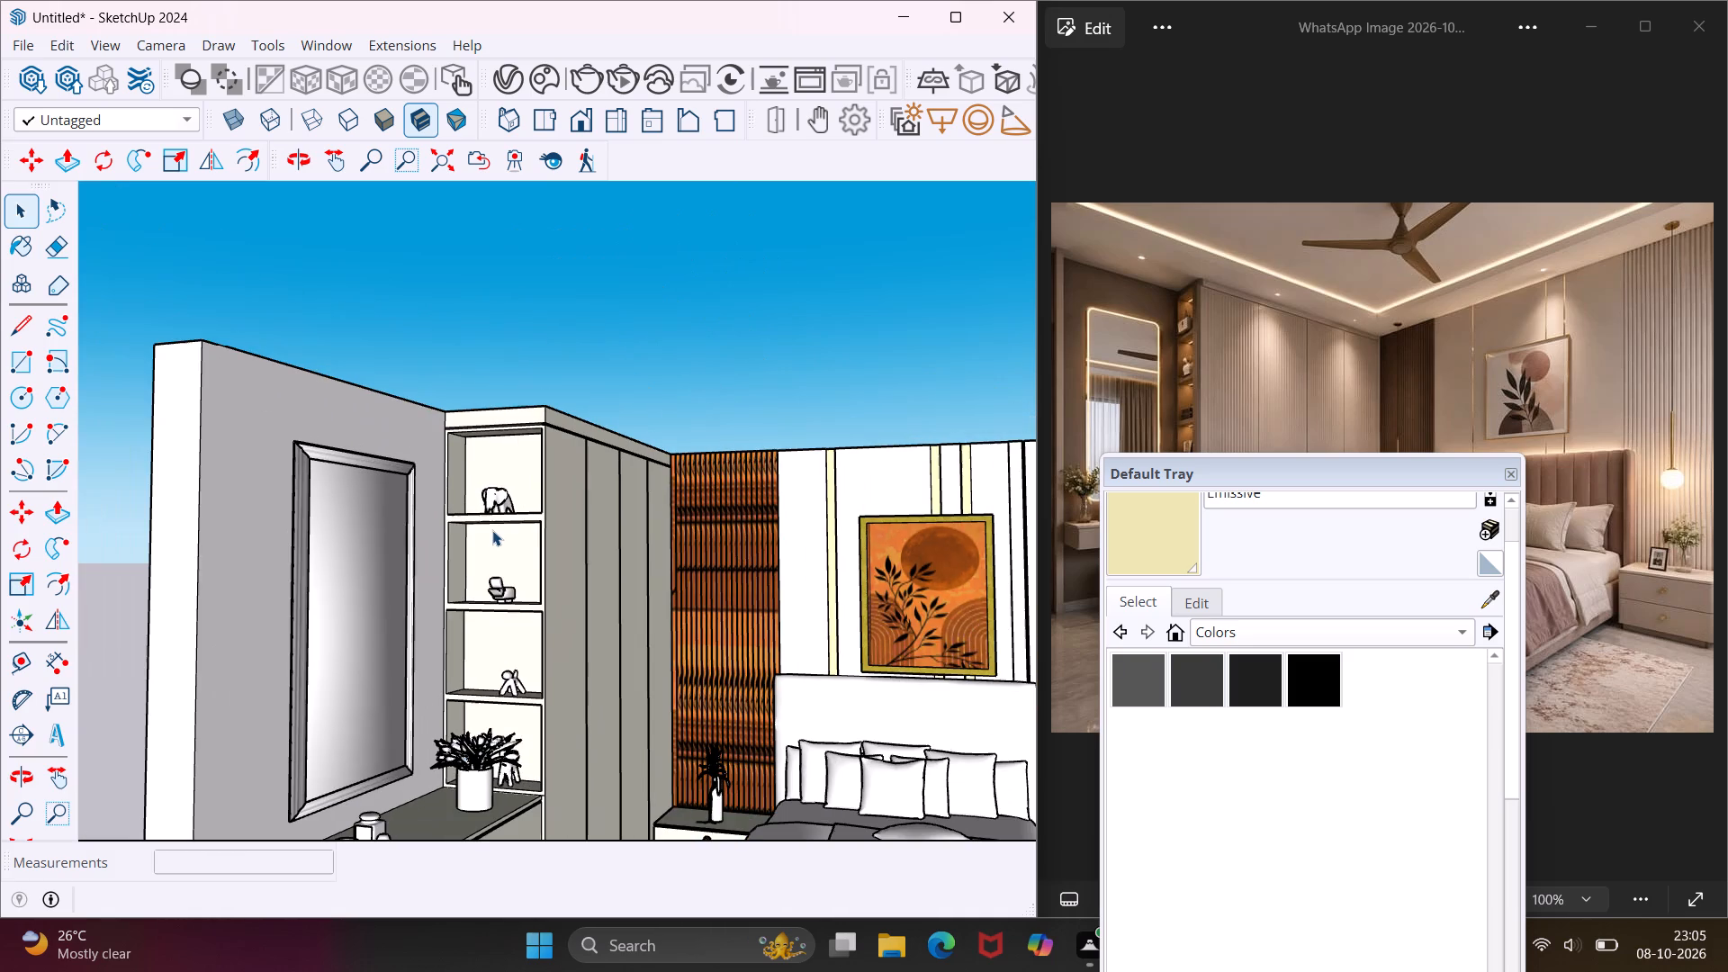
pyautogui.moveTo(773, 488); pyautogui.dragTo(717, 647, button='middle')
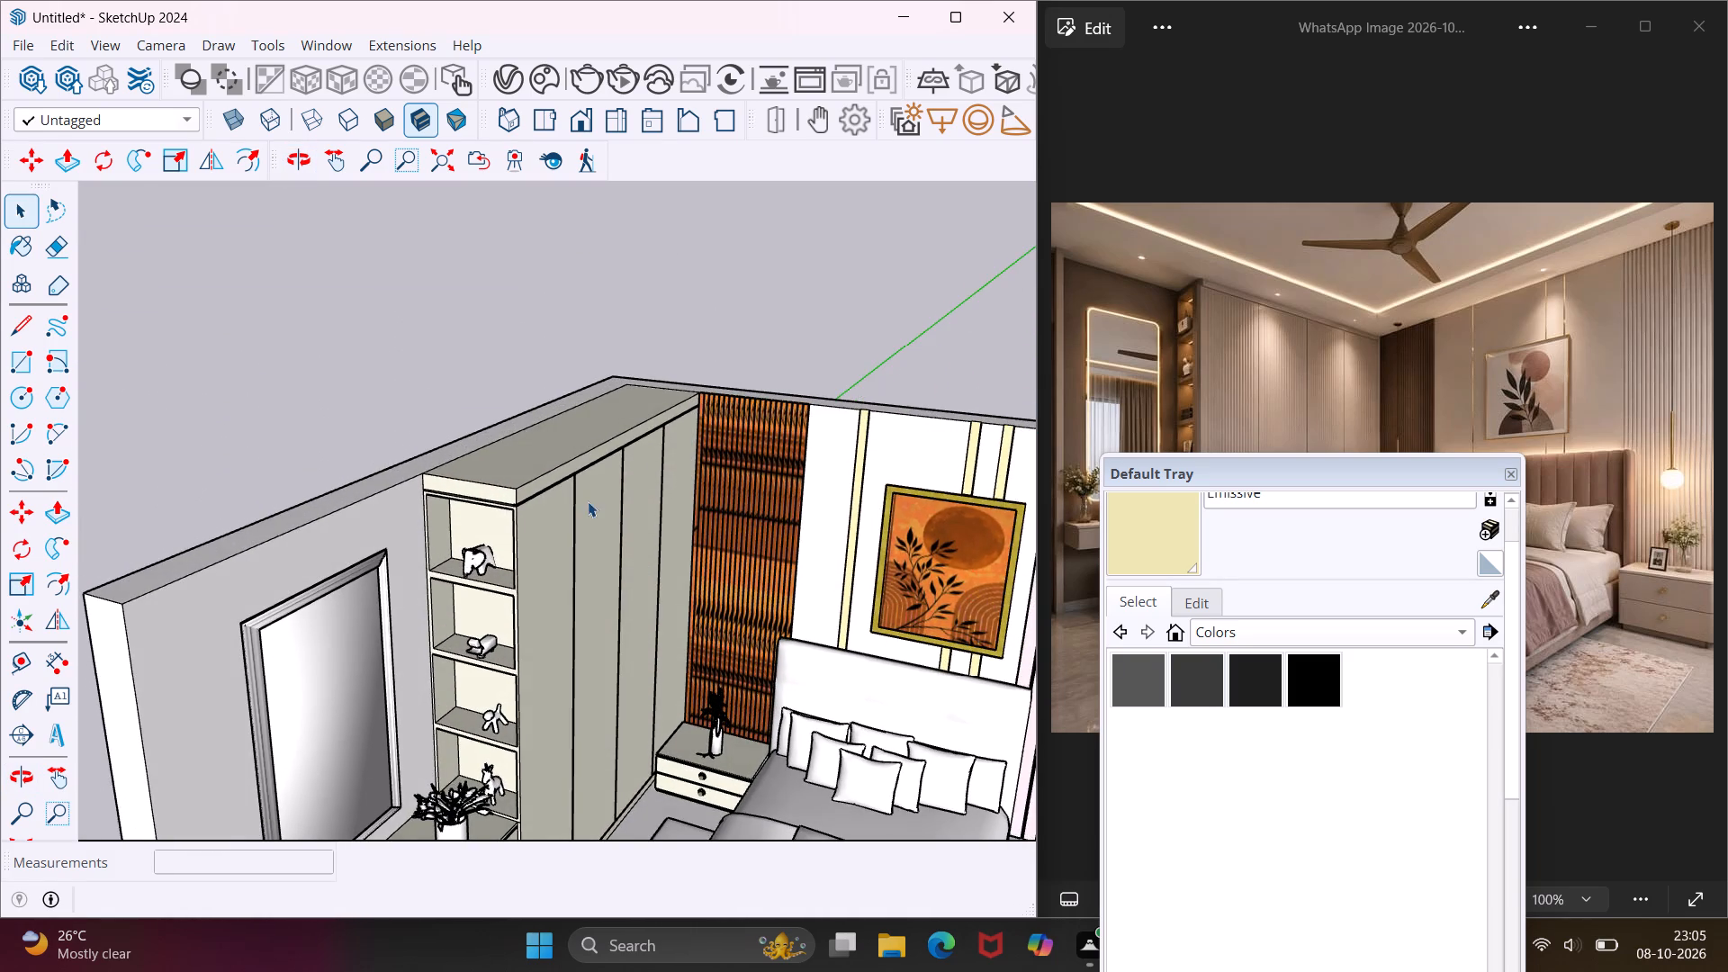
pyautogui.scroll(-11, 588, 501)
pyautogui.moveTo(823, 633); pyautogui.dragTo(840, 633, button='middle')
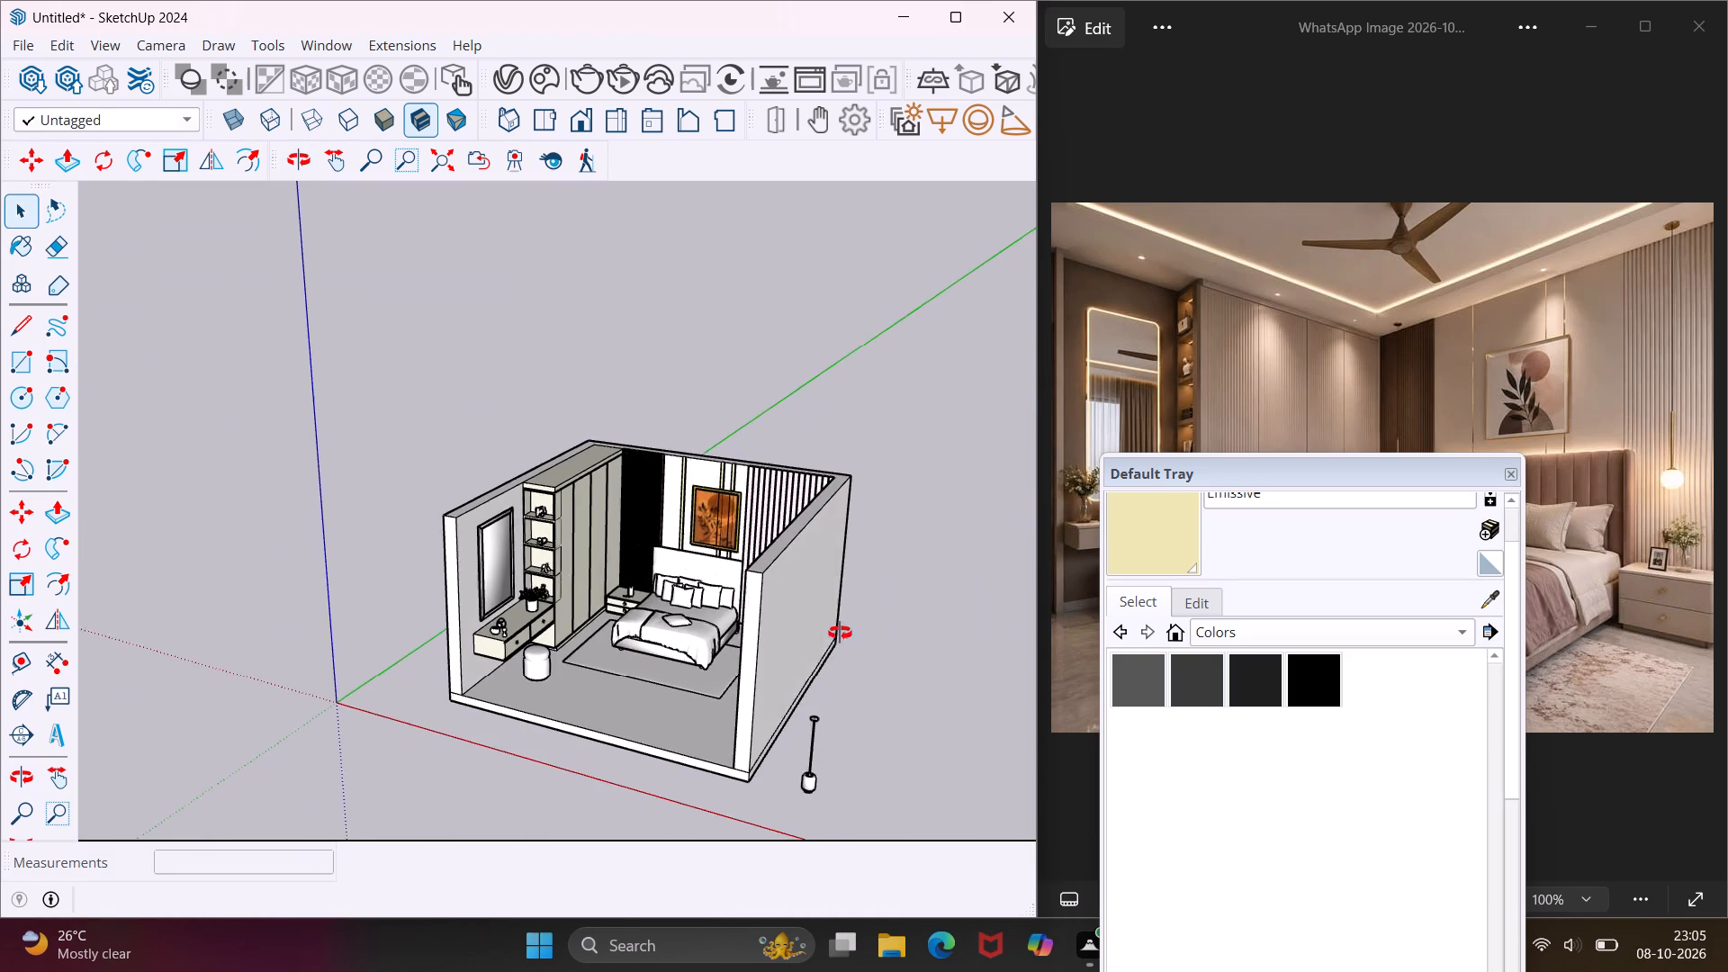
pyautogui.moveTo(840, 633); pyautogui.dragTo(940, 647, button='middle')
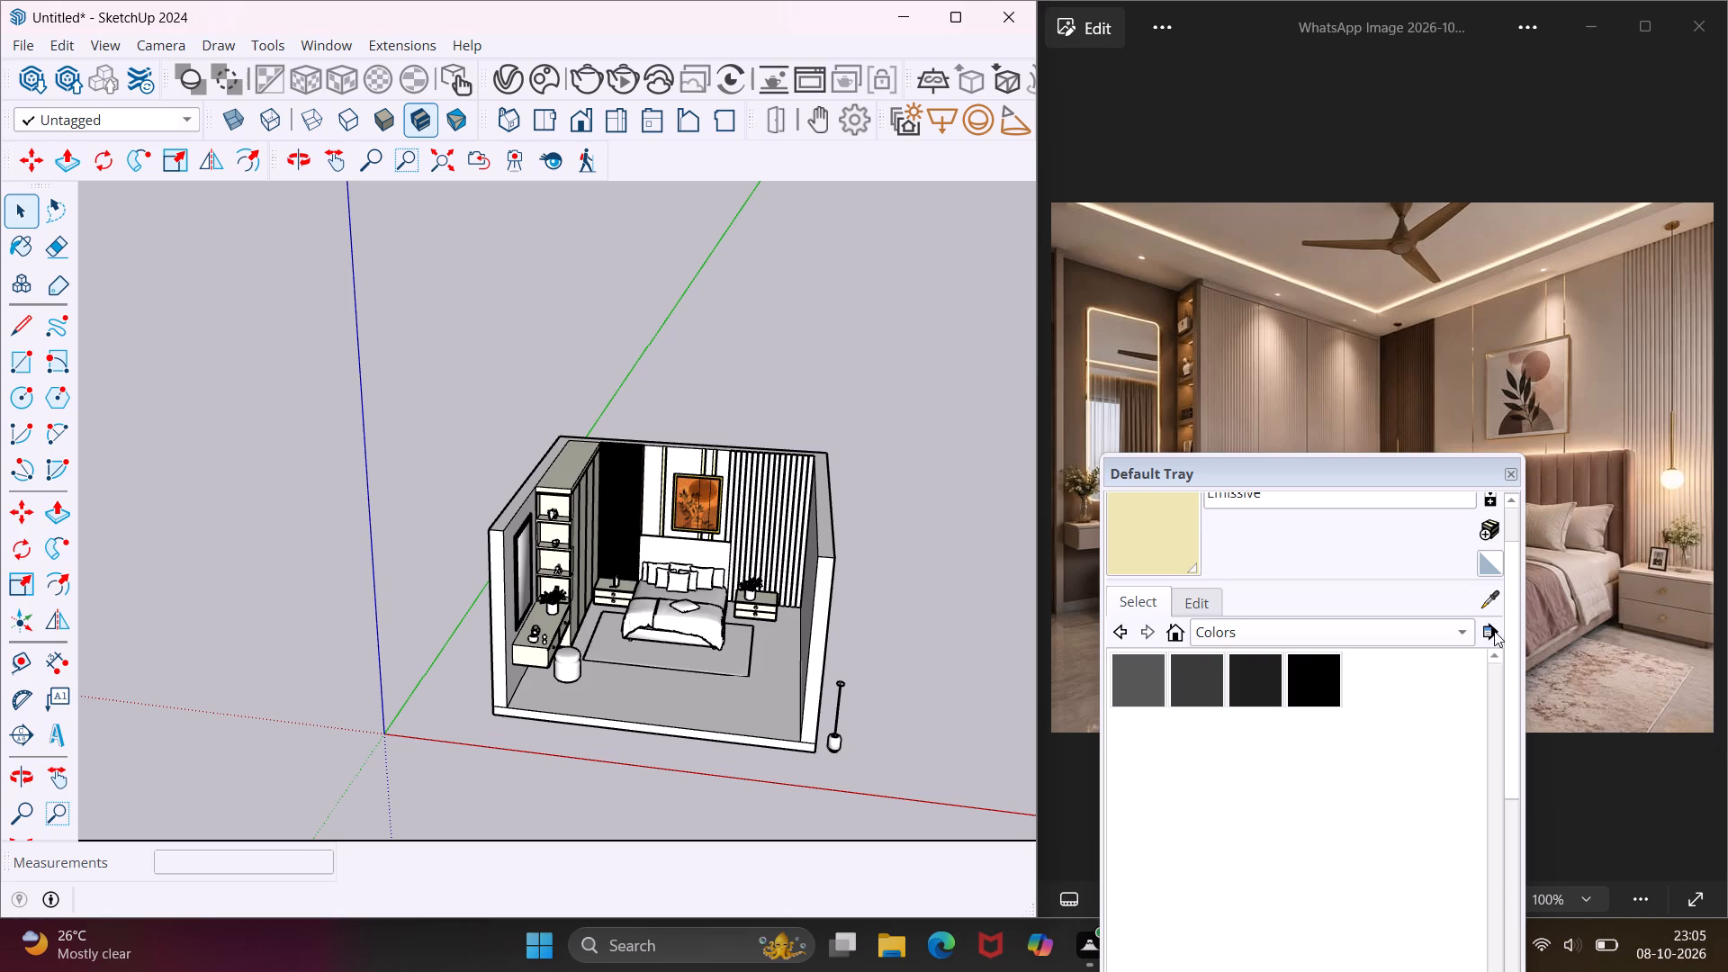
pyautogui.click(1458, 625)
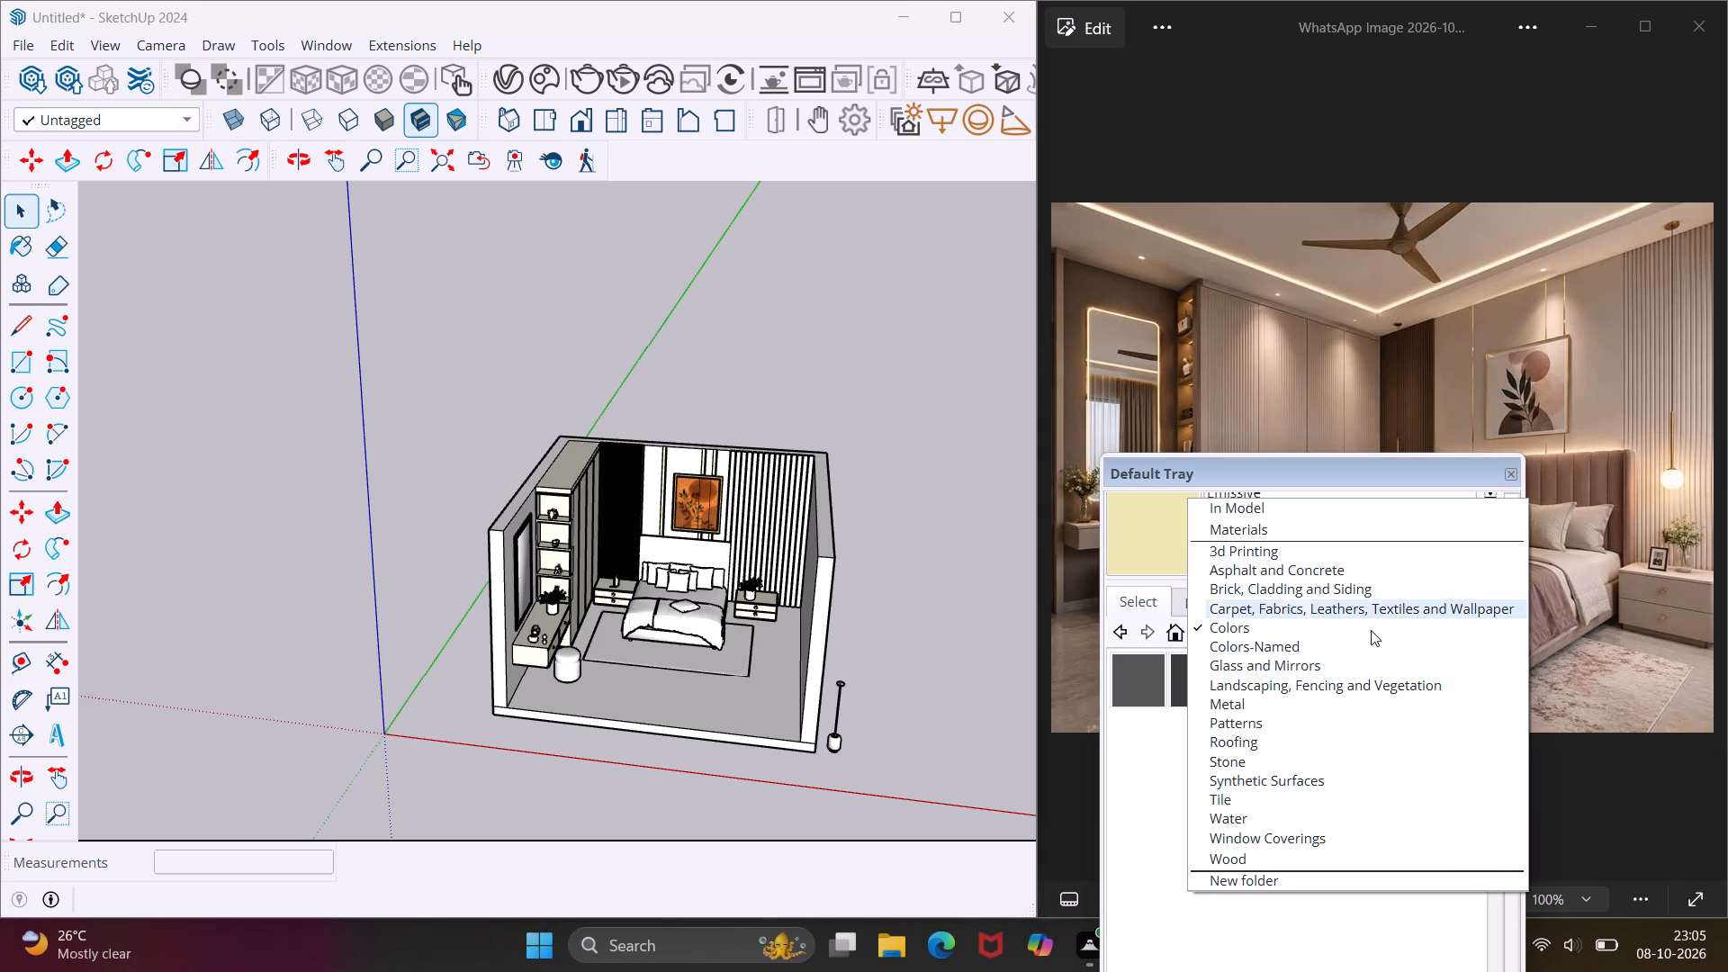
pyautogui.click(1163, 784)
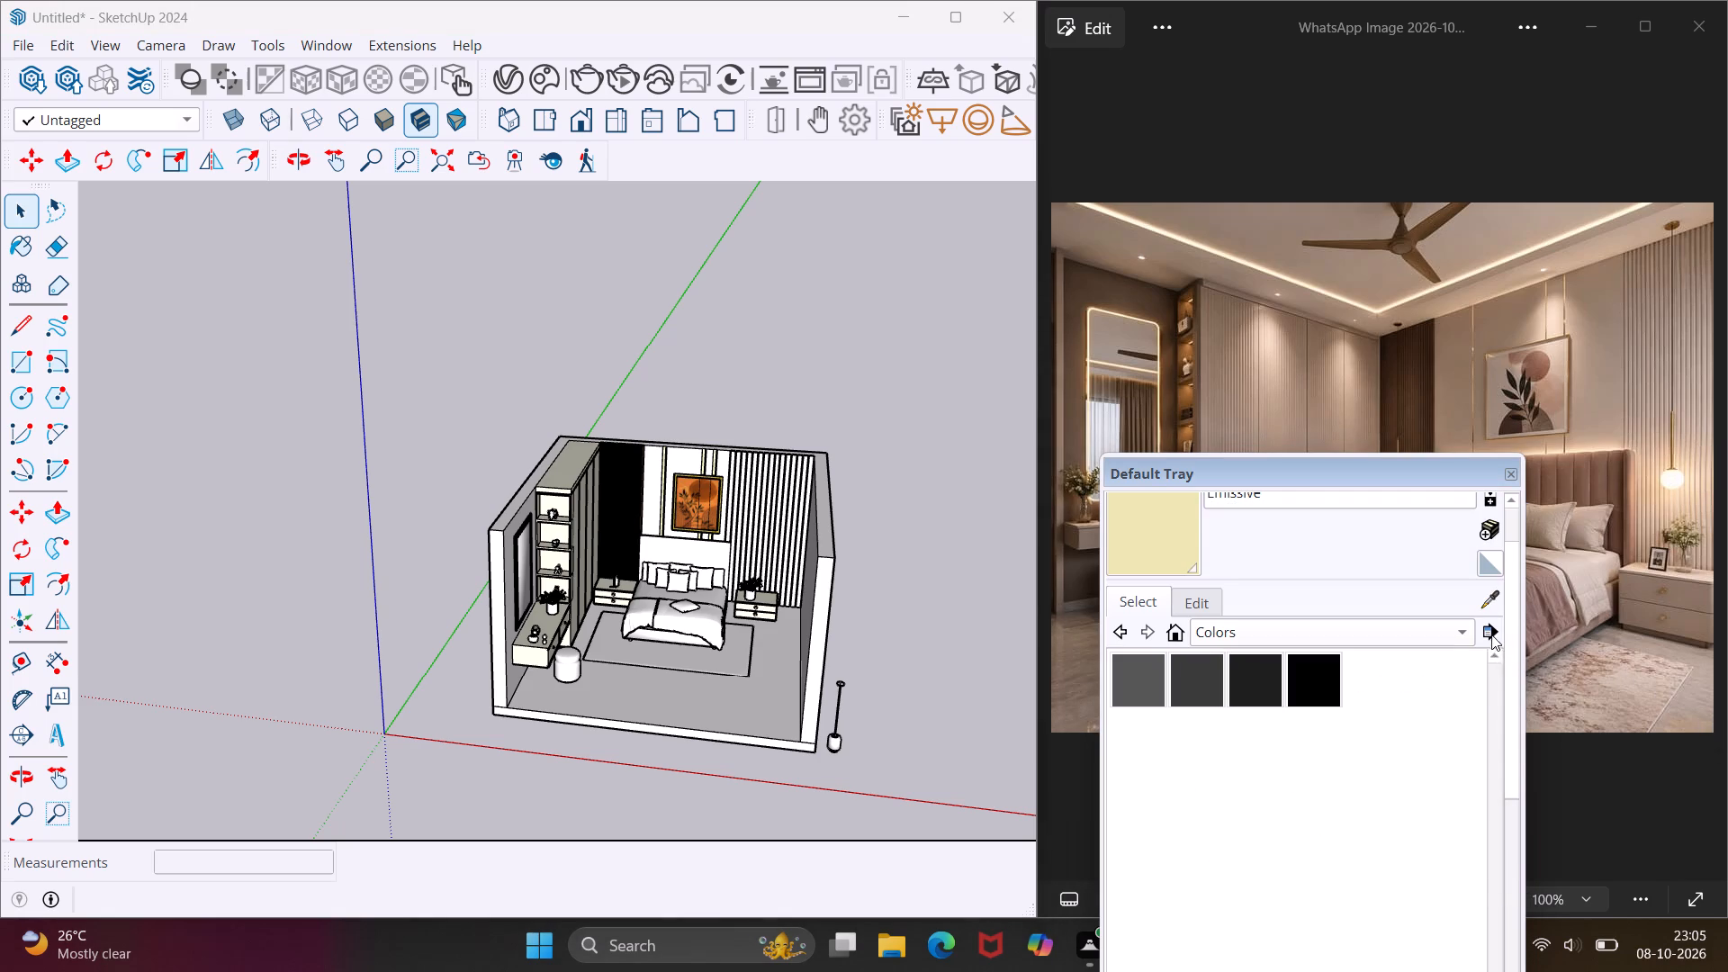
pyautogui.click(1491, 633)
pyautogui.click(1500, 666)
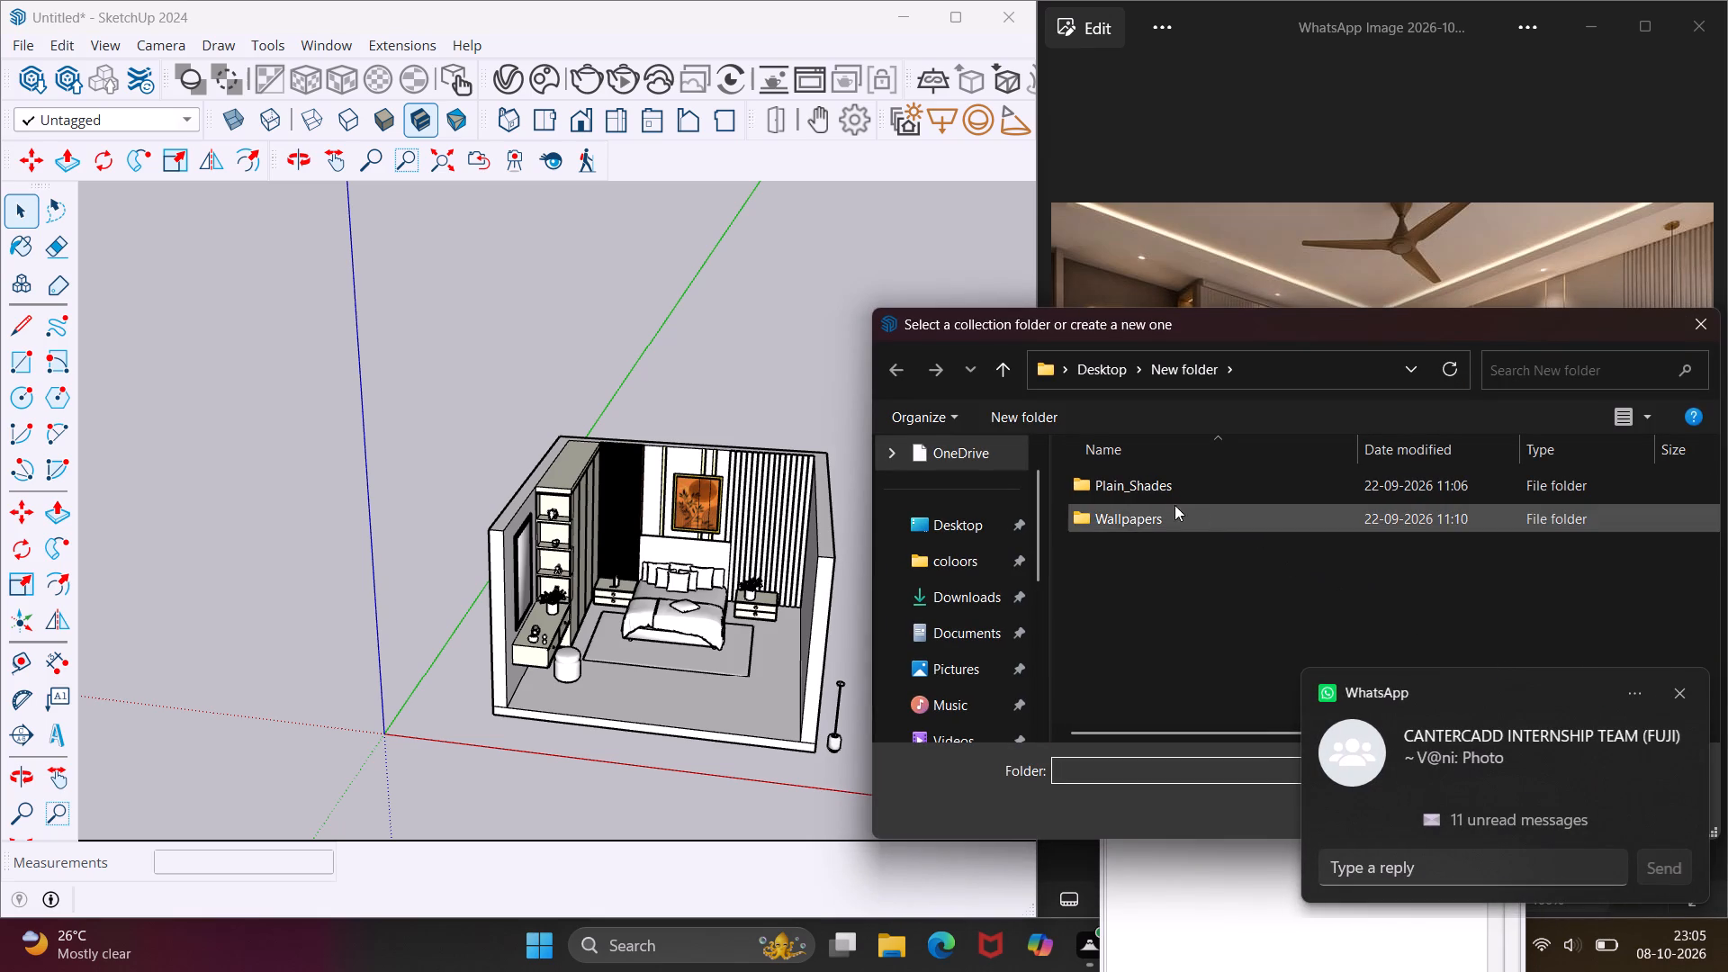
pyautogui.click(980, 528)
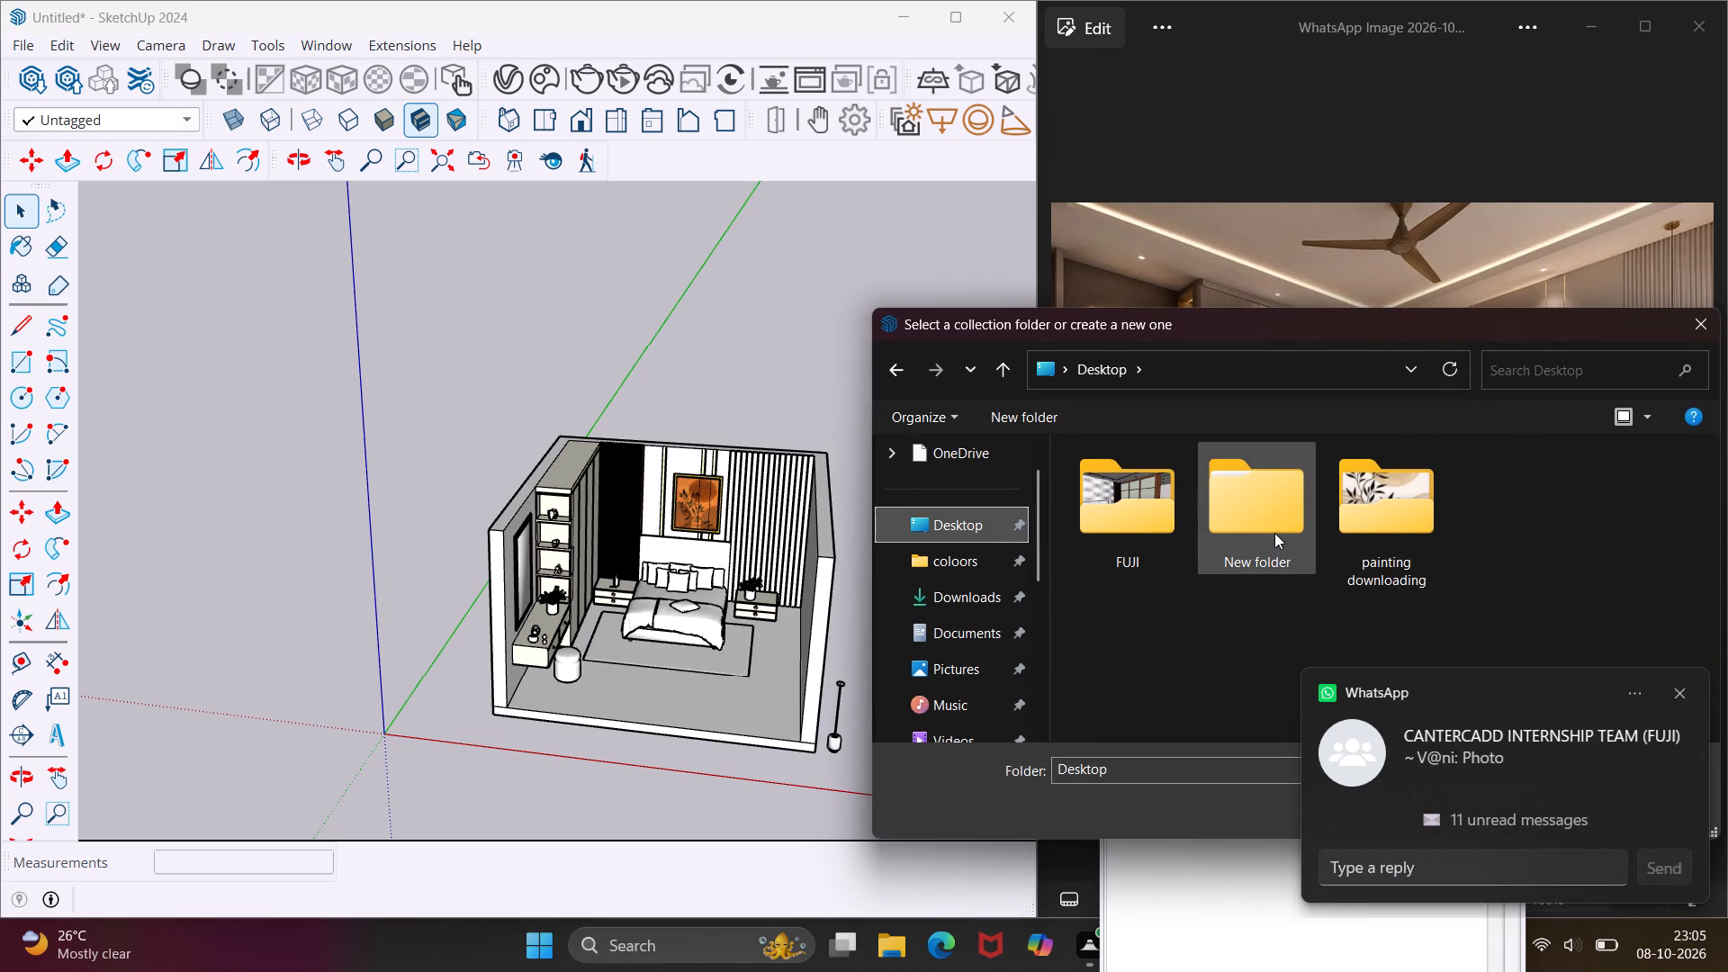
pyautogui.doubleClick(1274, 533)
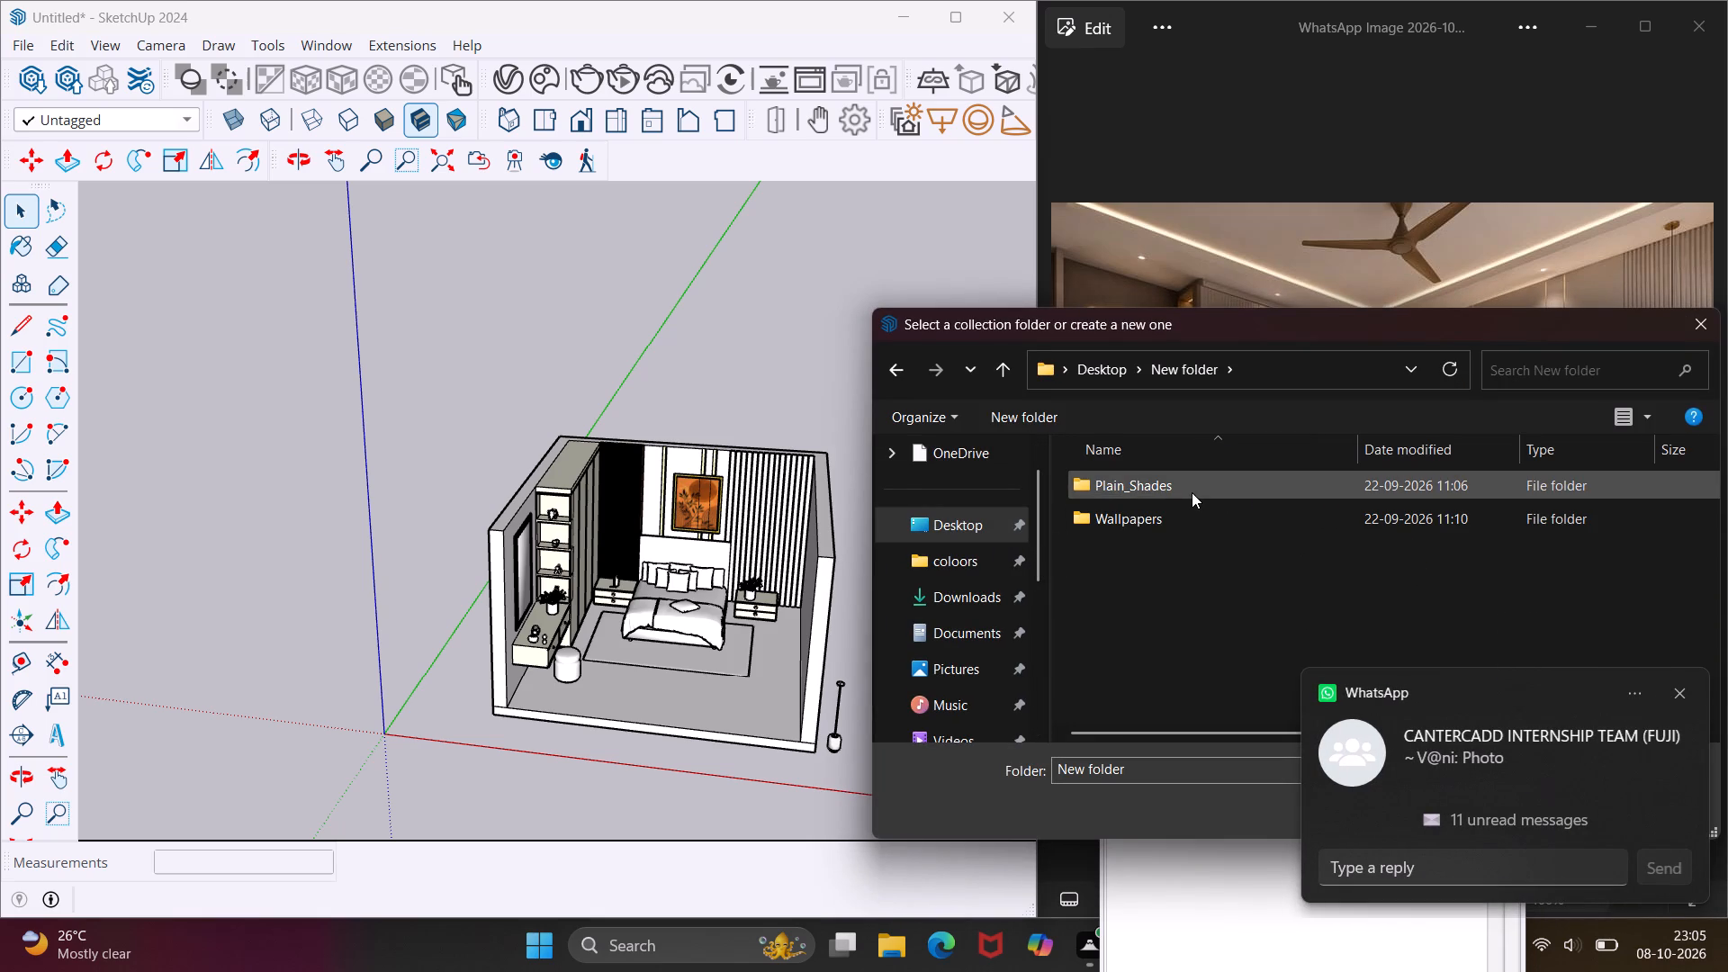
pyautogui.click(1191, 491)
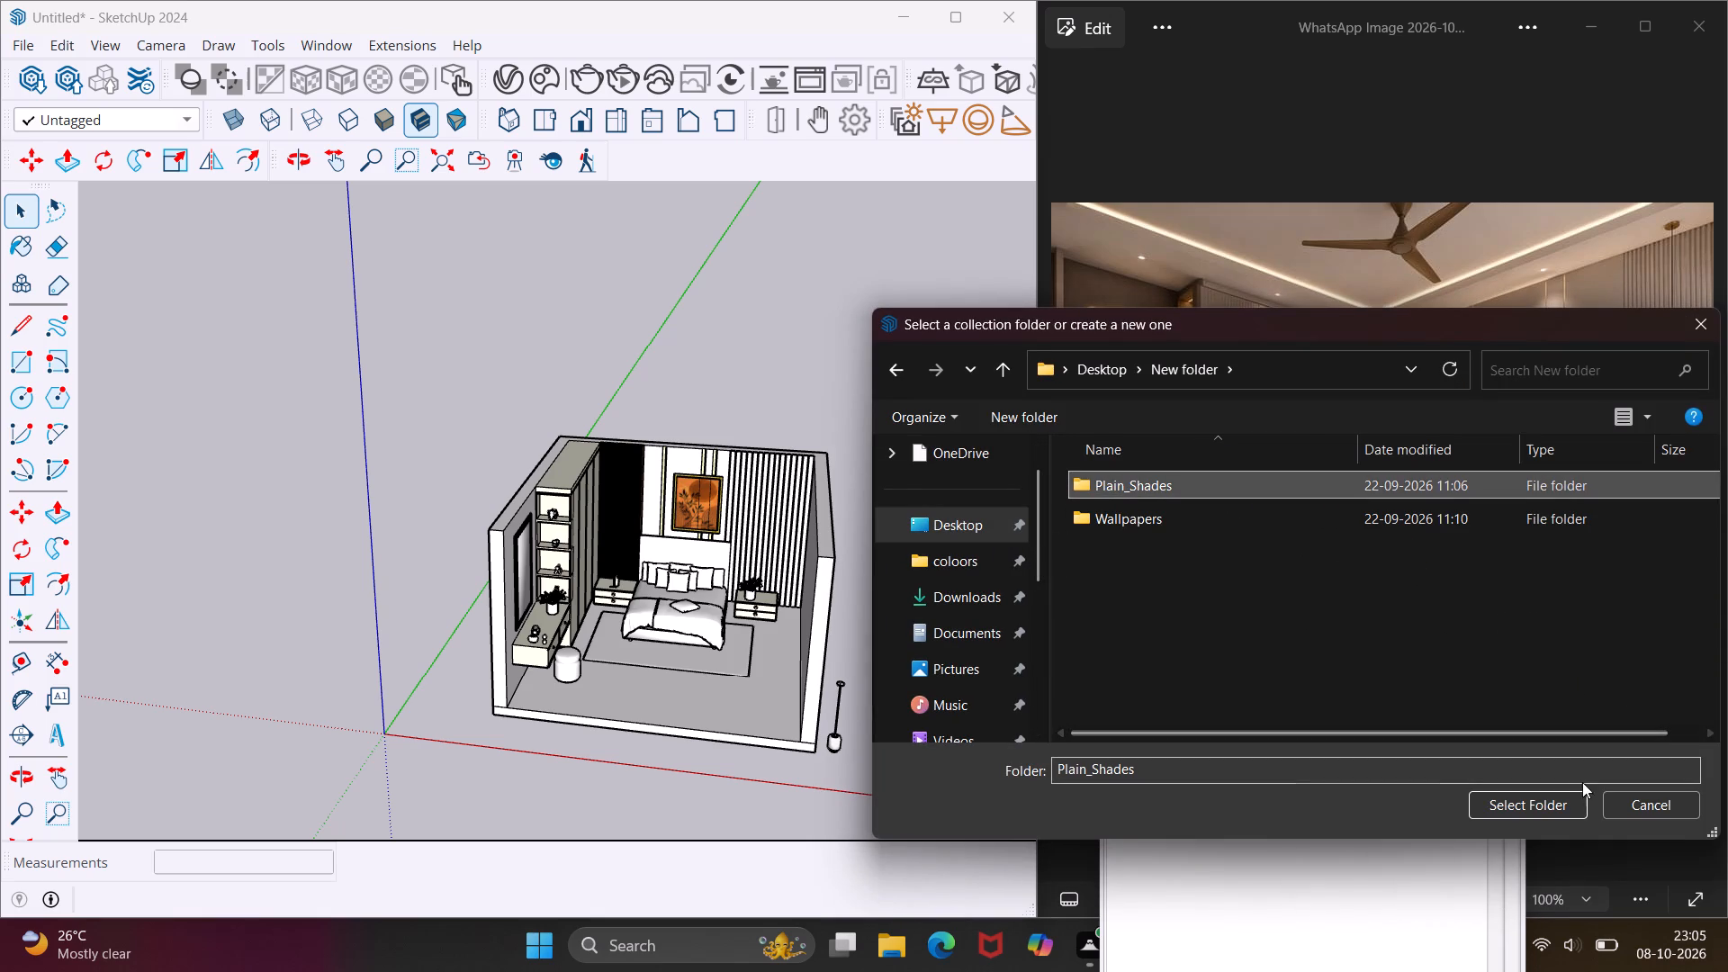
pyautogui.click(1561, 801)
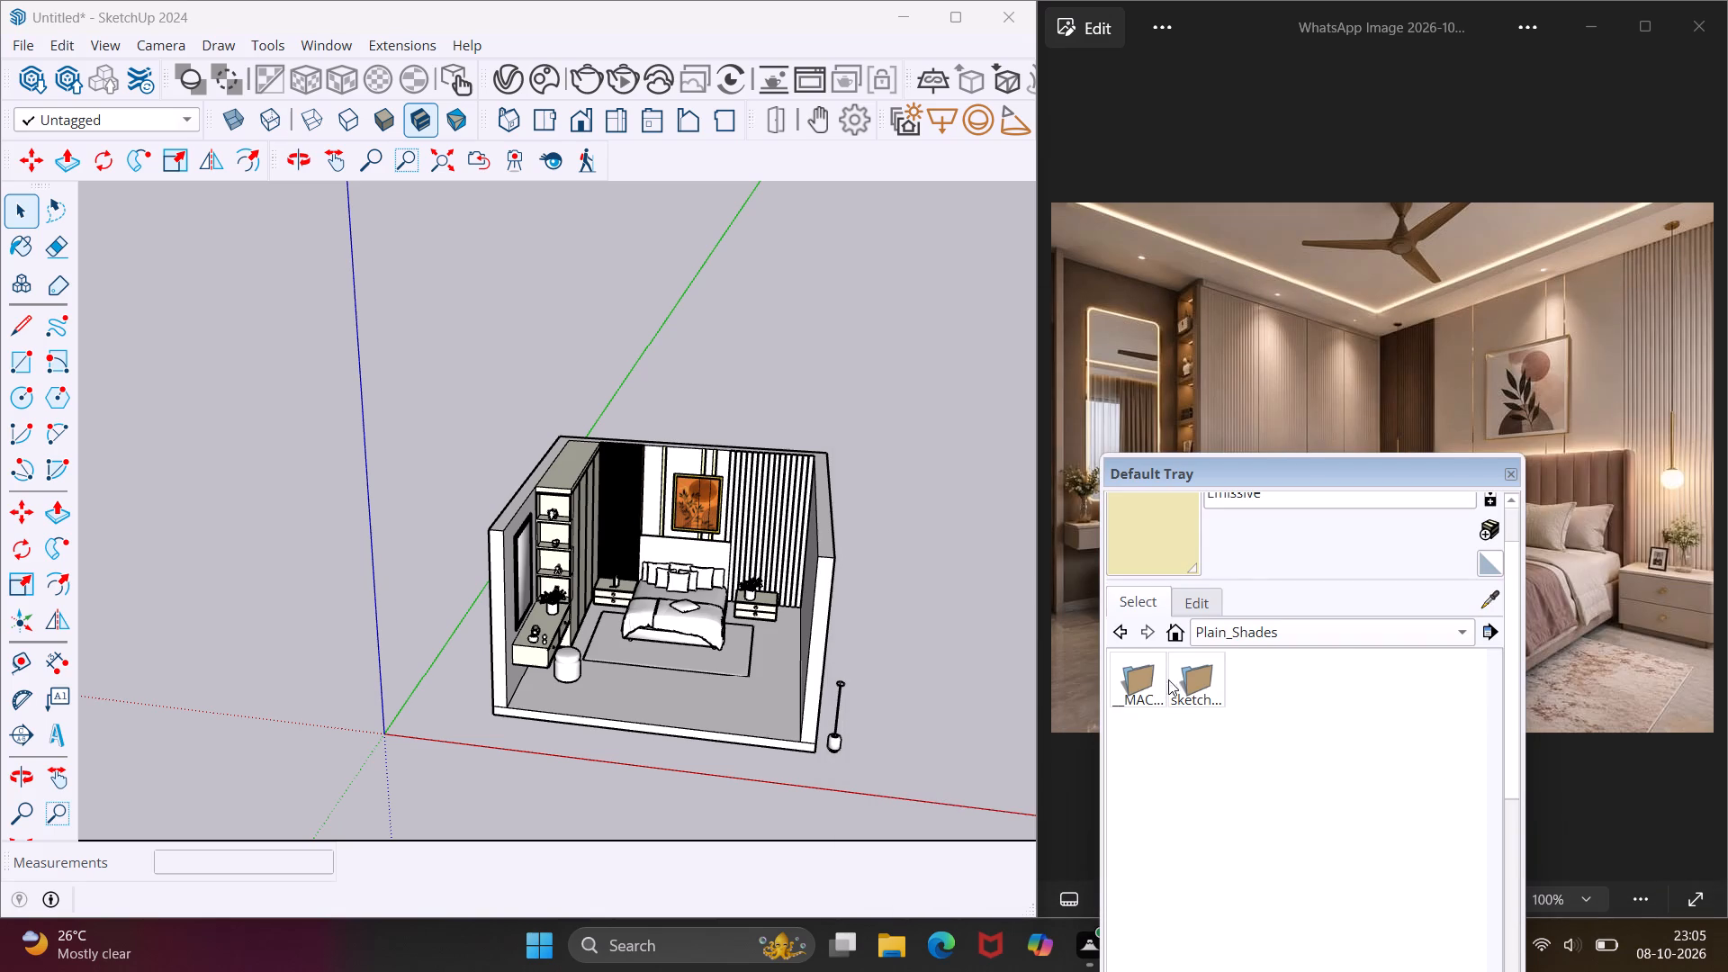
# Open the Asian Paints Chromatics shade collection inside the loaded Plain_Shades folder.
pyautogui.doubleClick(1178, 683)
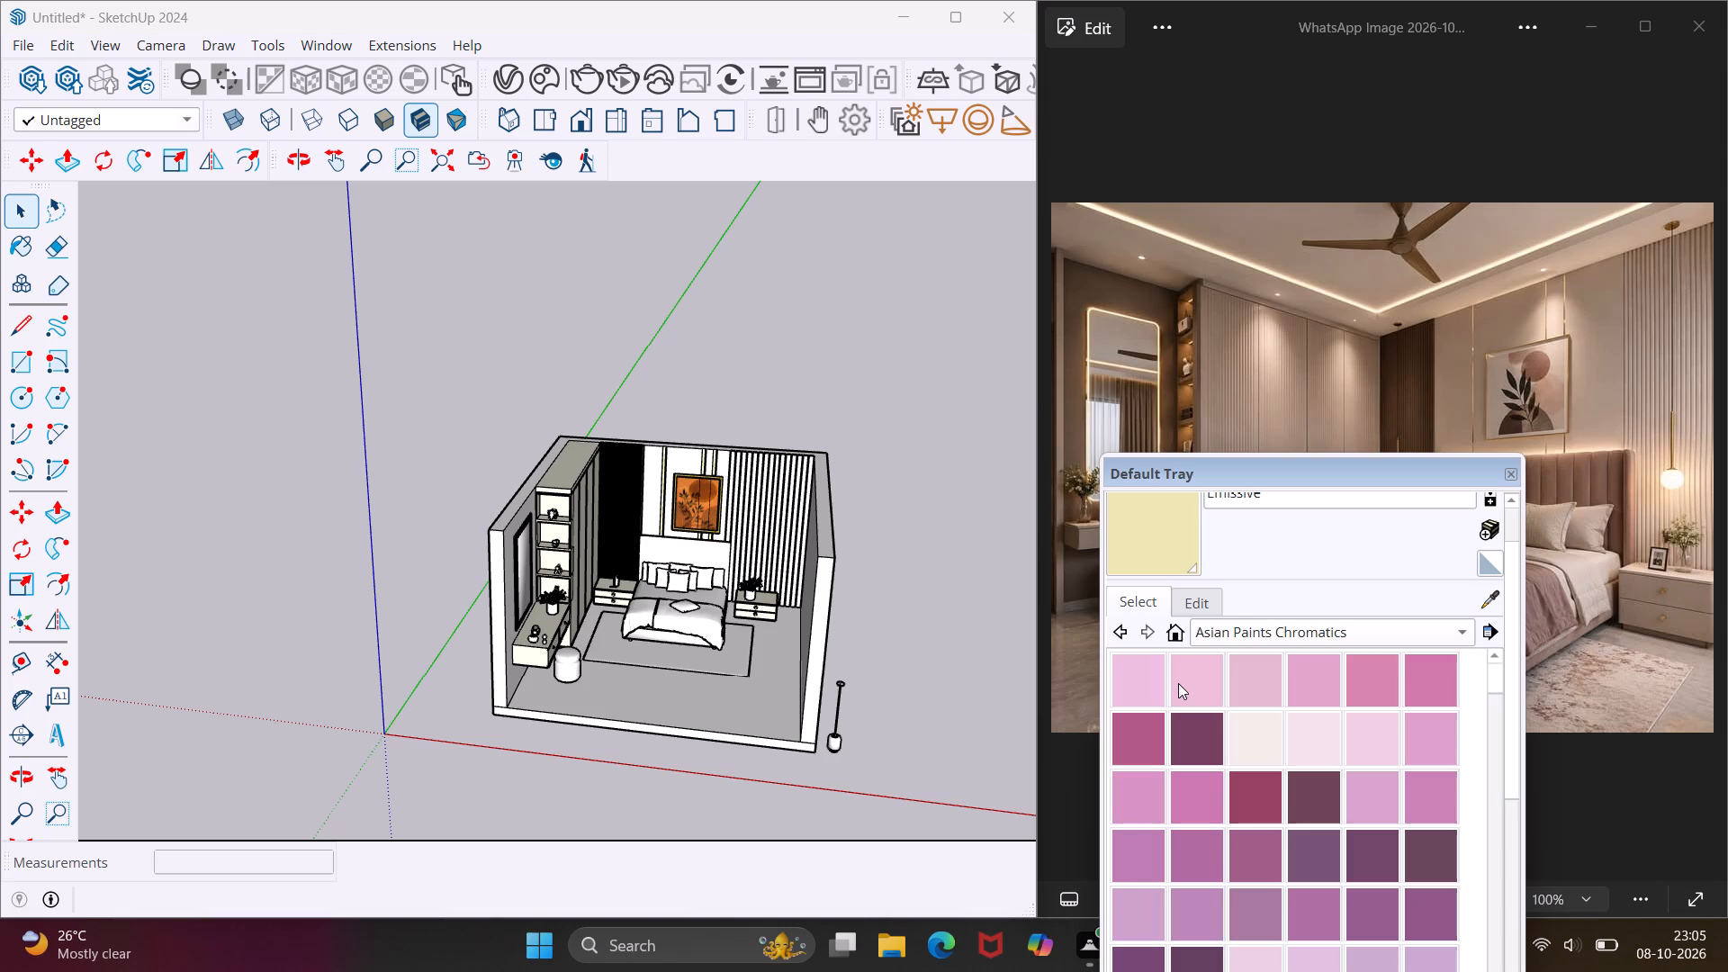
# Paint the inner face of the wall behind the dressing mirror with the dark green MEHENDI-N shade from Asian Paints Chromatics.
pyautogui.scroll(-2, 1272, 735)
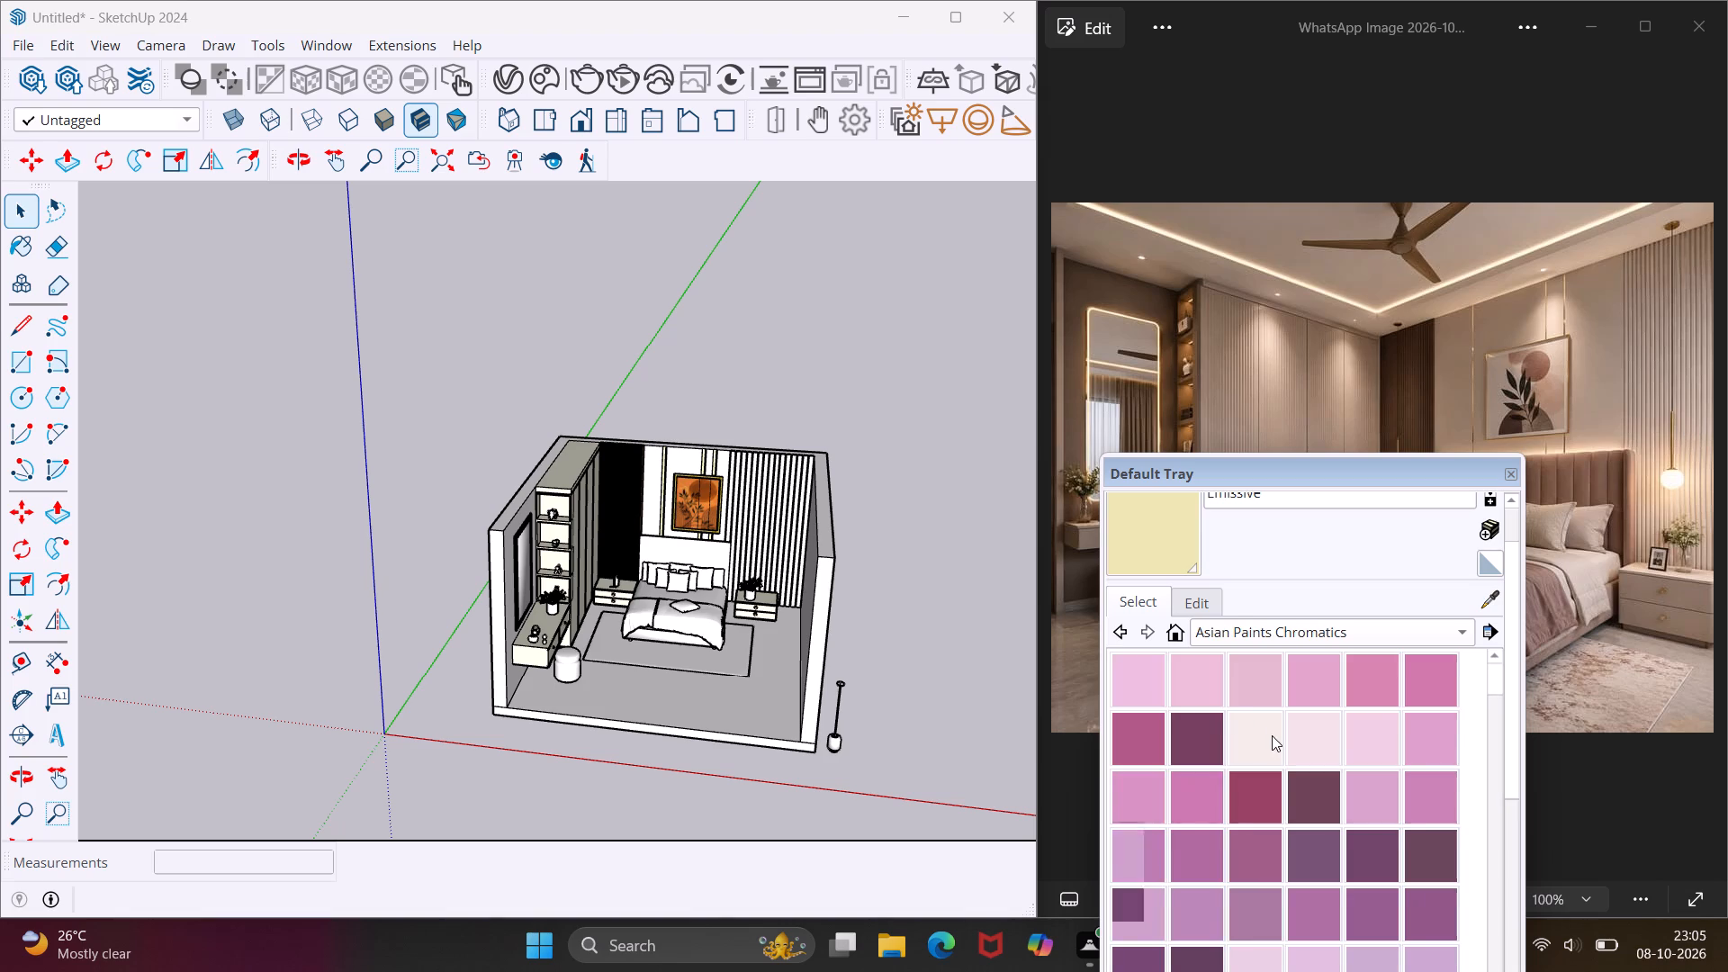
pyautogui.scroll(-14, 1272, 735)
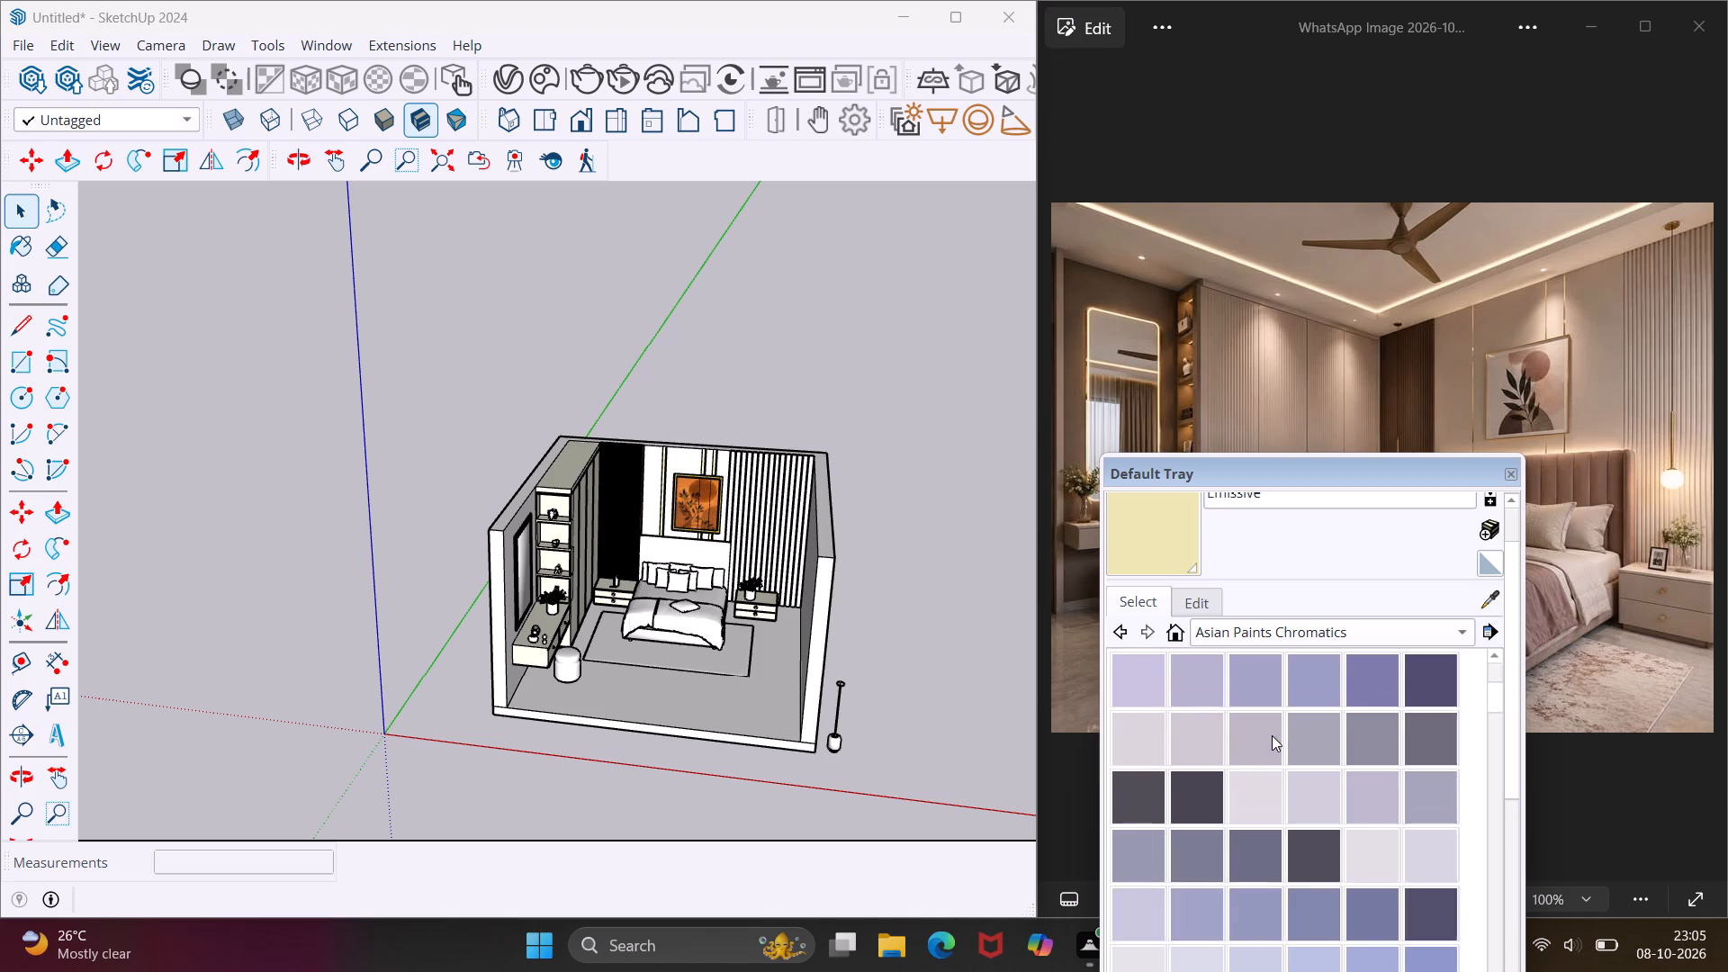
pyautogui.scroll(-7, 1272, 736)
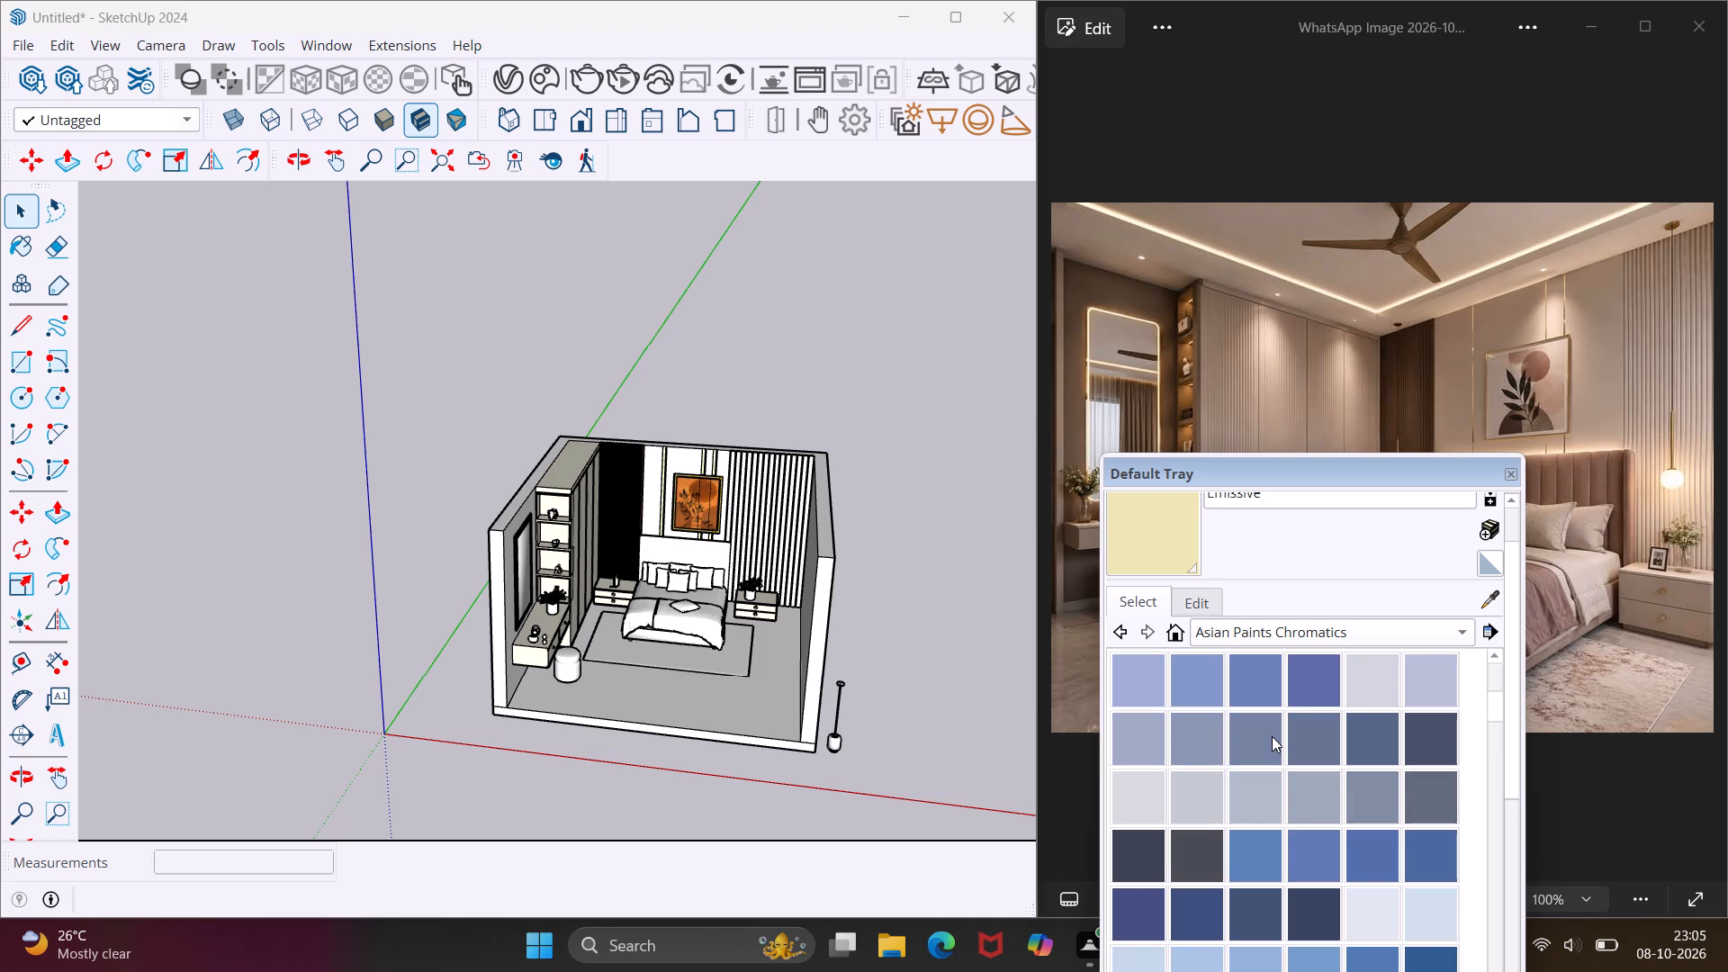
pyautogui.scroll(-3, 1272, 736)
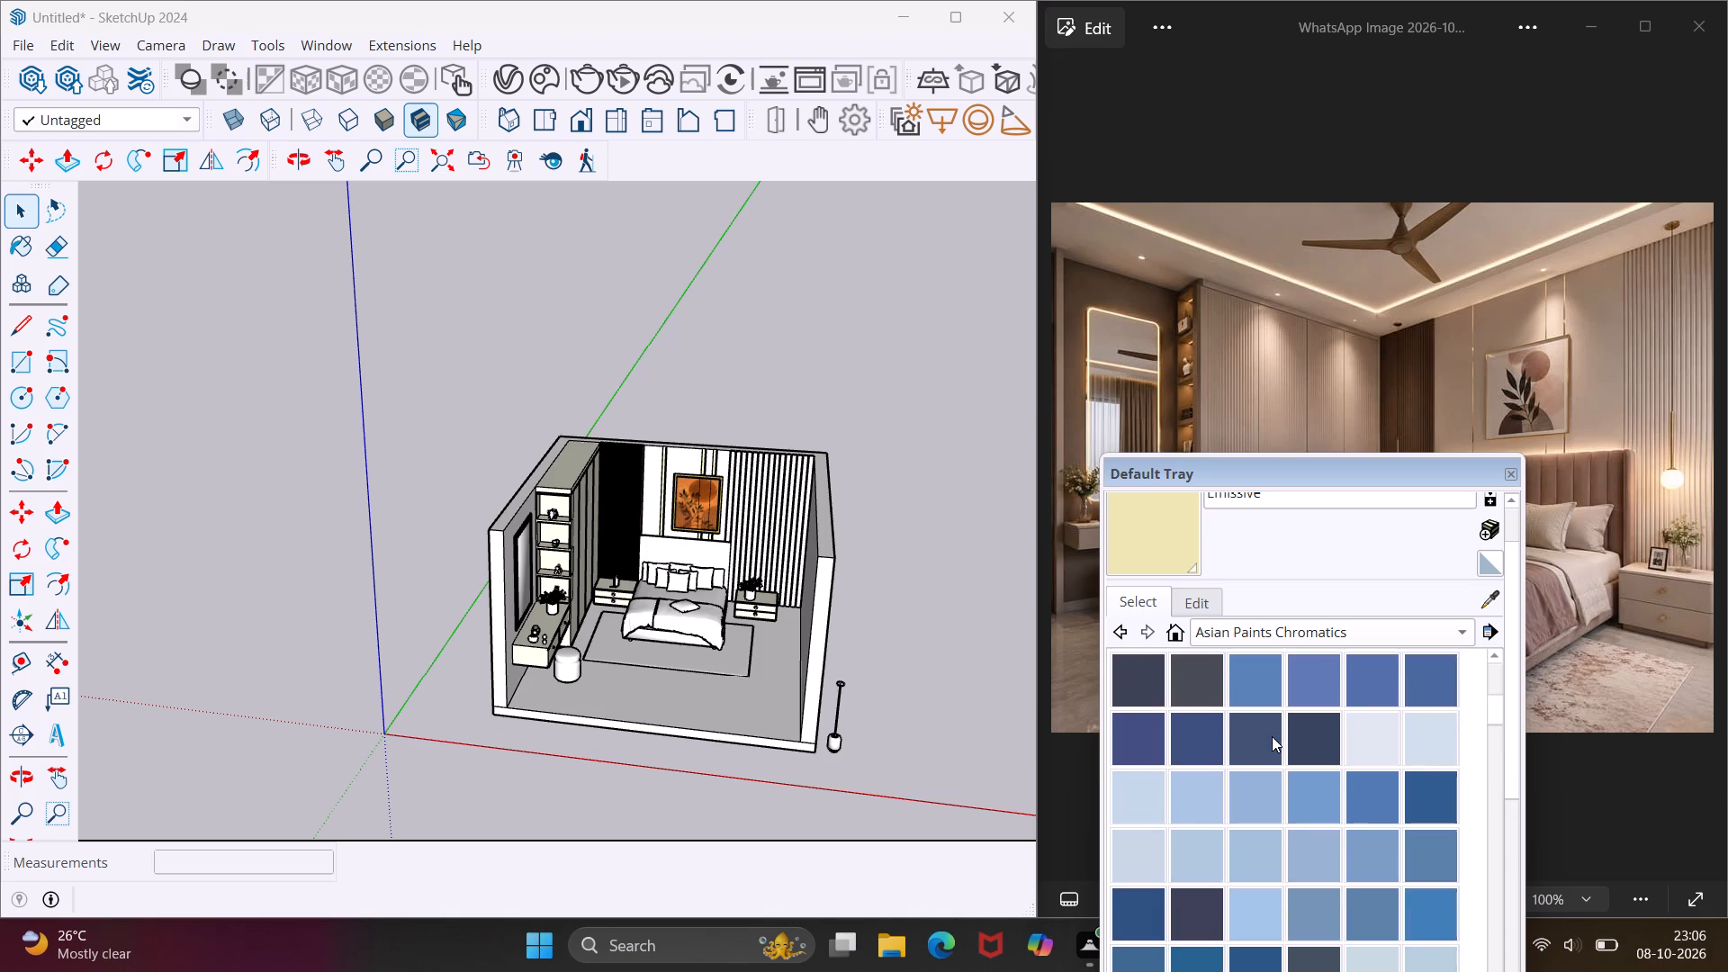
pyautogui.scroll(-19, 1272, 736)
pyautogui.scroll(-4, 1272, 736)
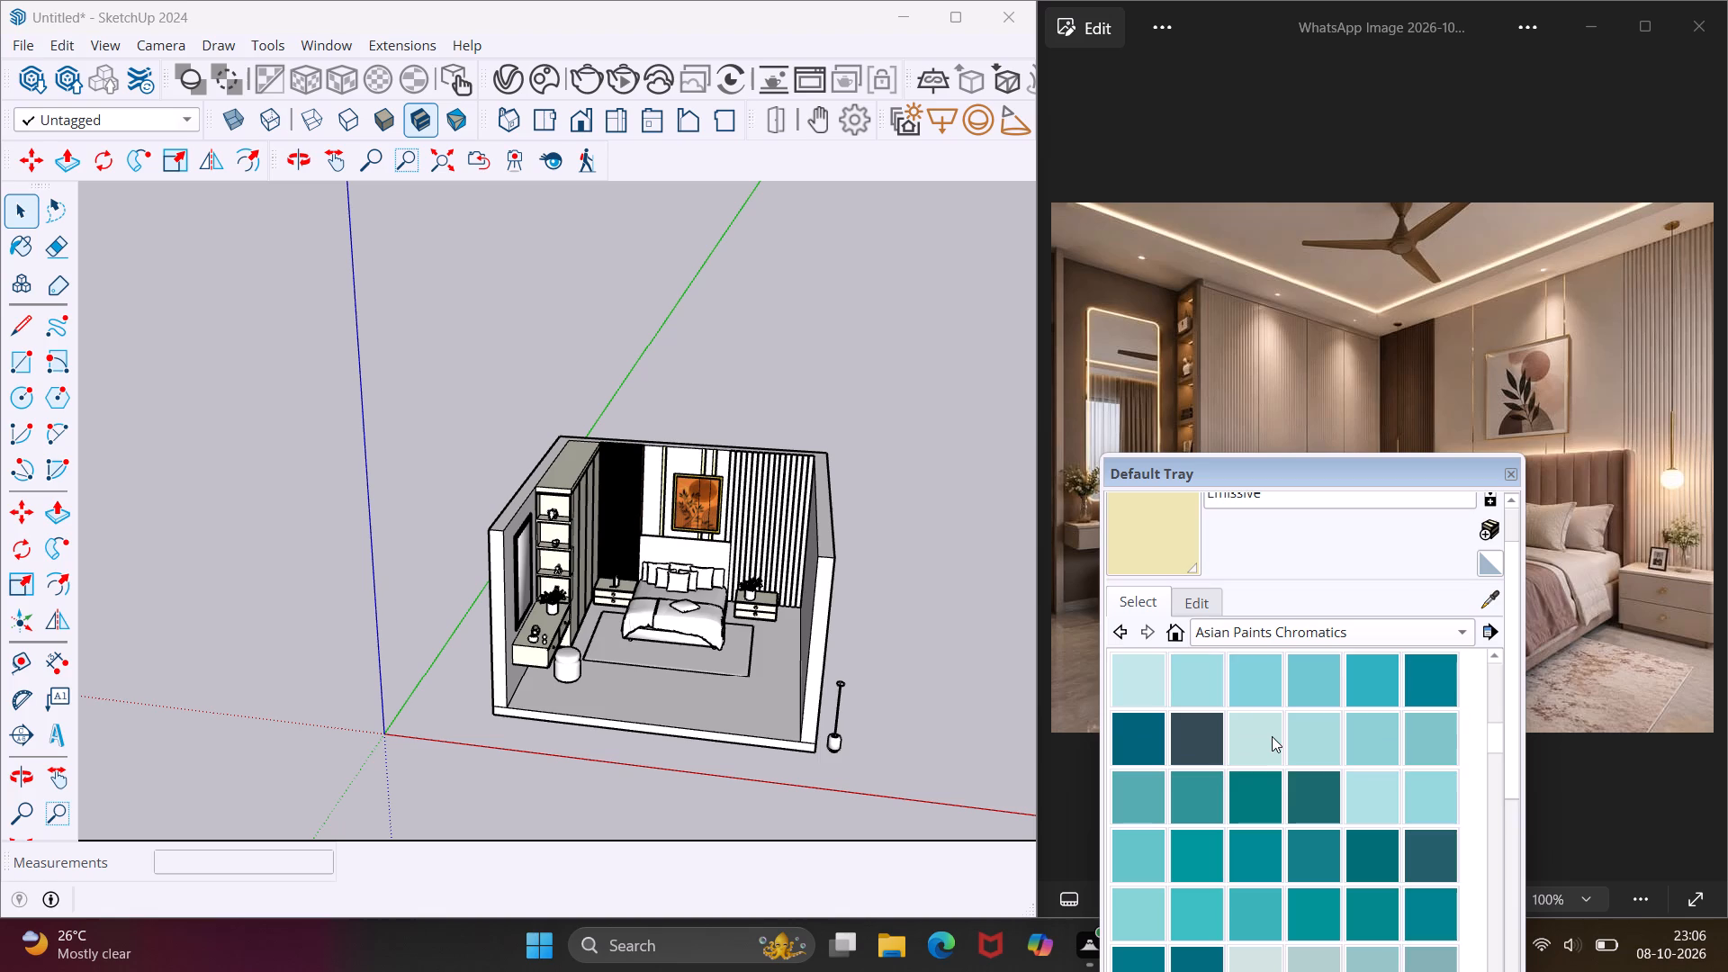
pyautogui.scroll(-5, 1272, 736)
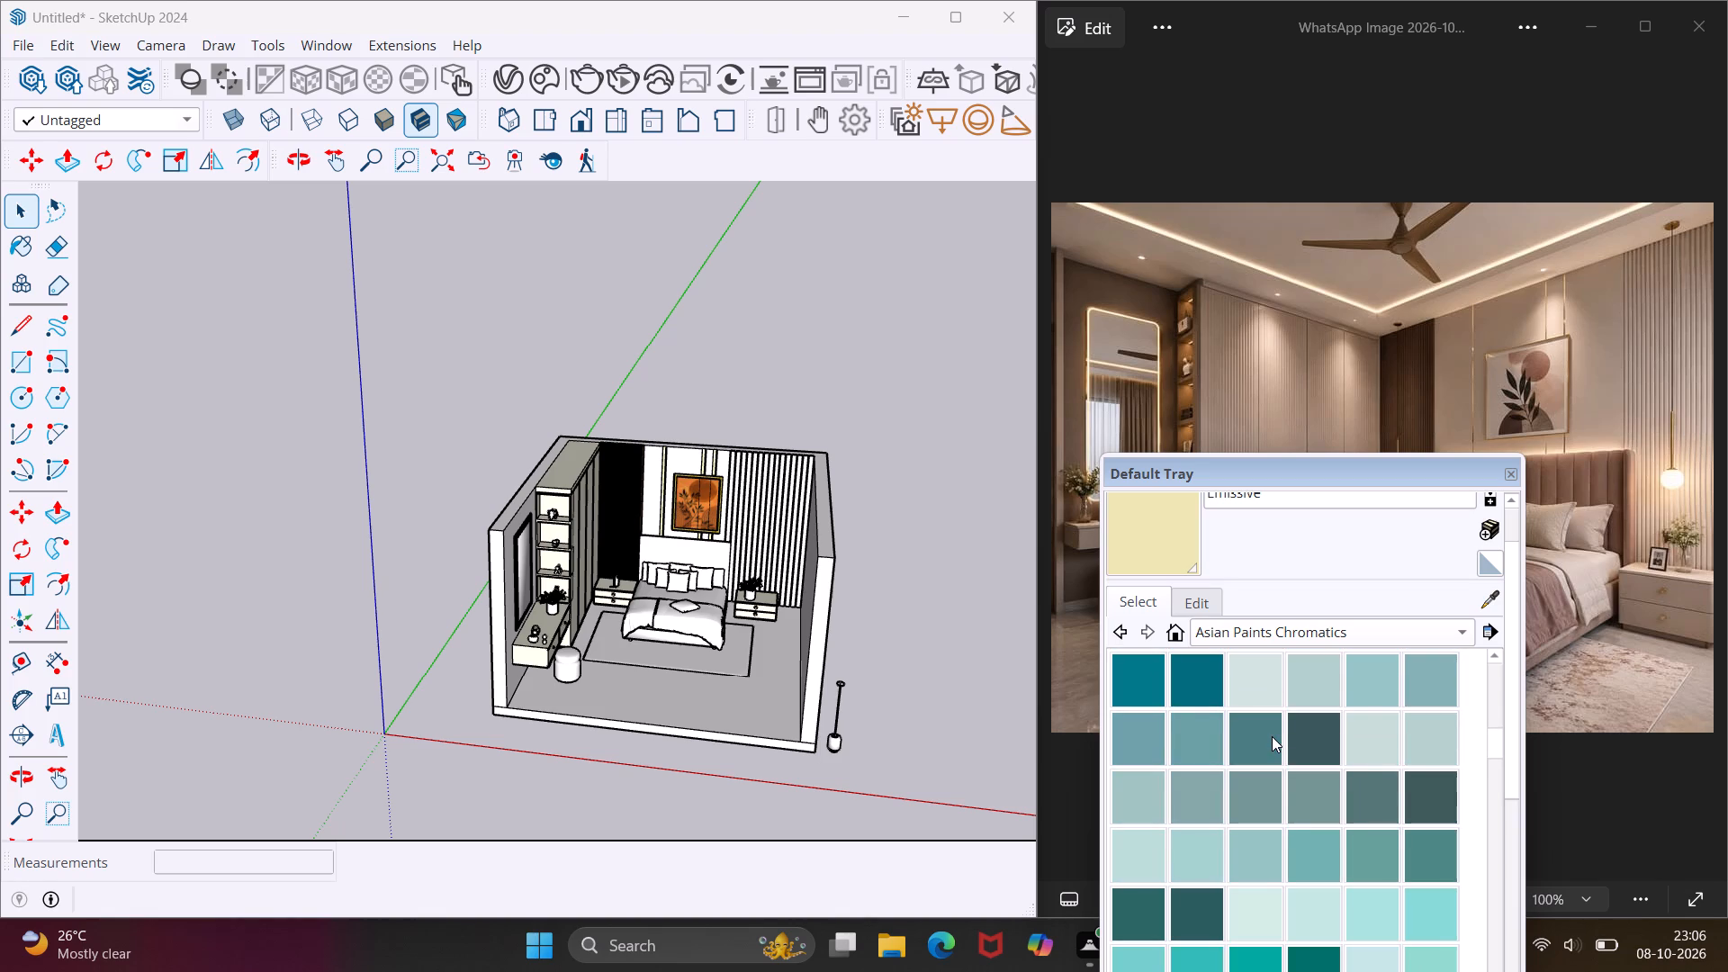
pyautogui.scroll(-5, 1272, 736)
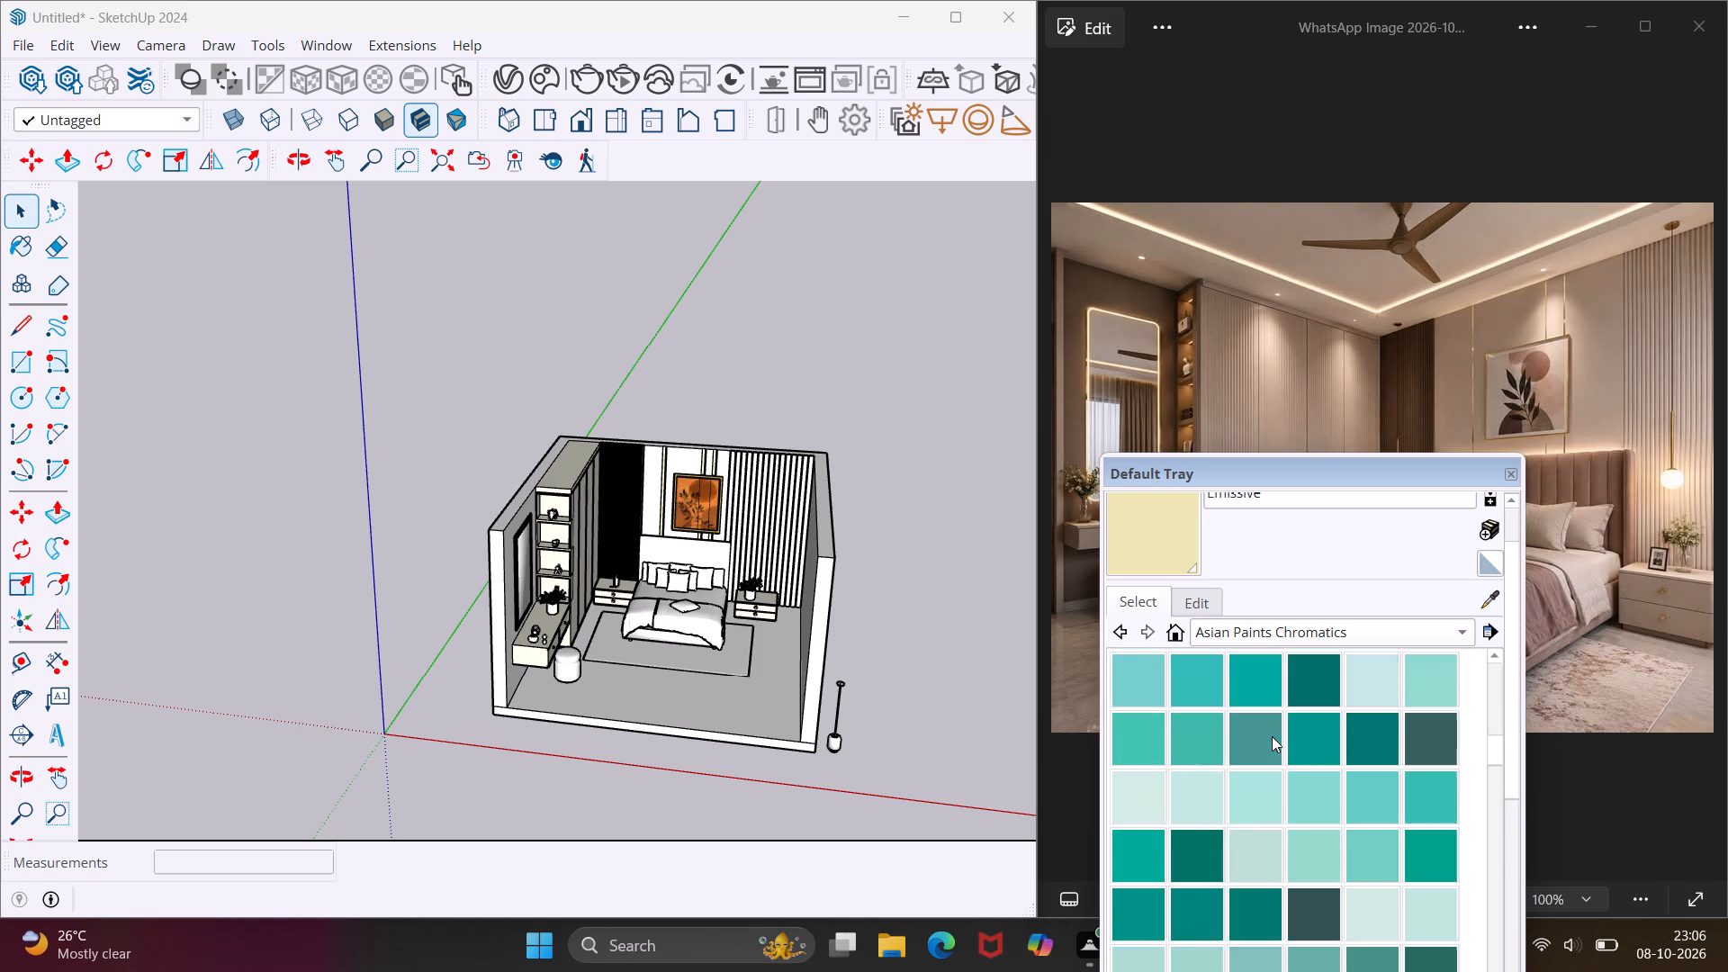
pyautogui.scroll(-7, 1272, 736)
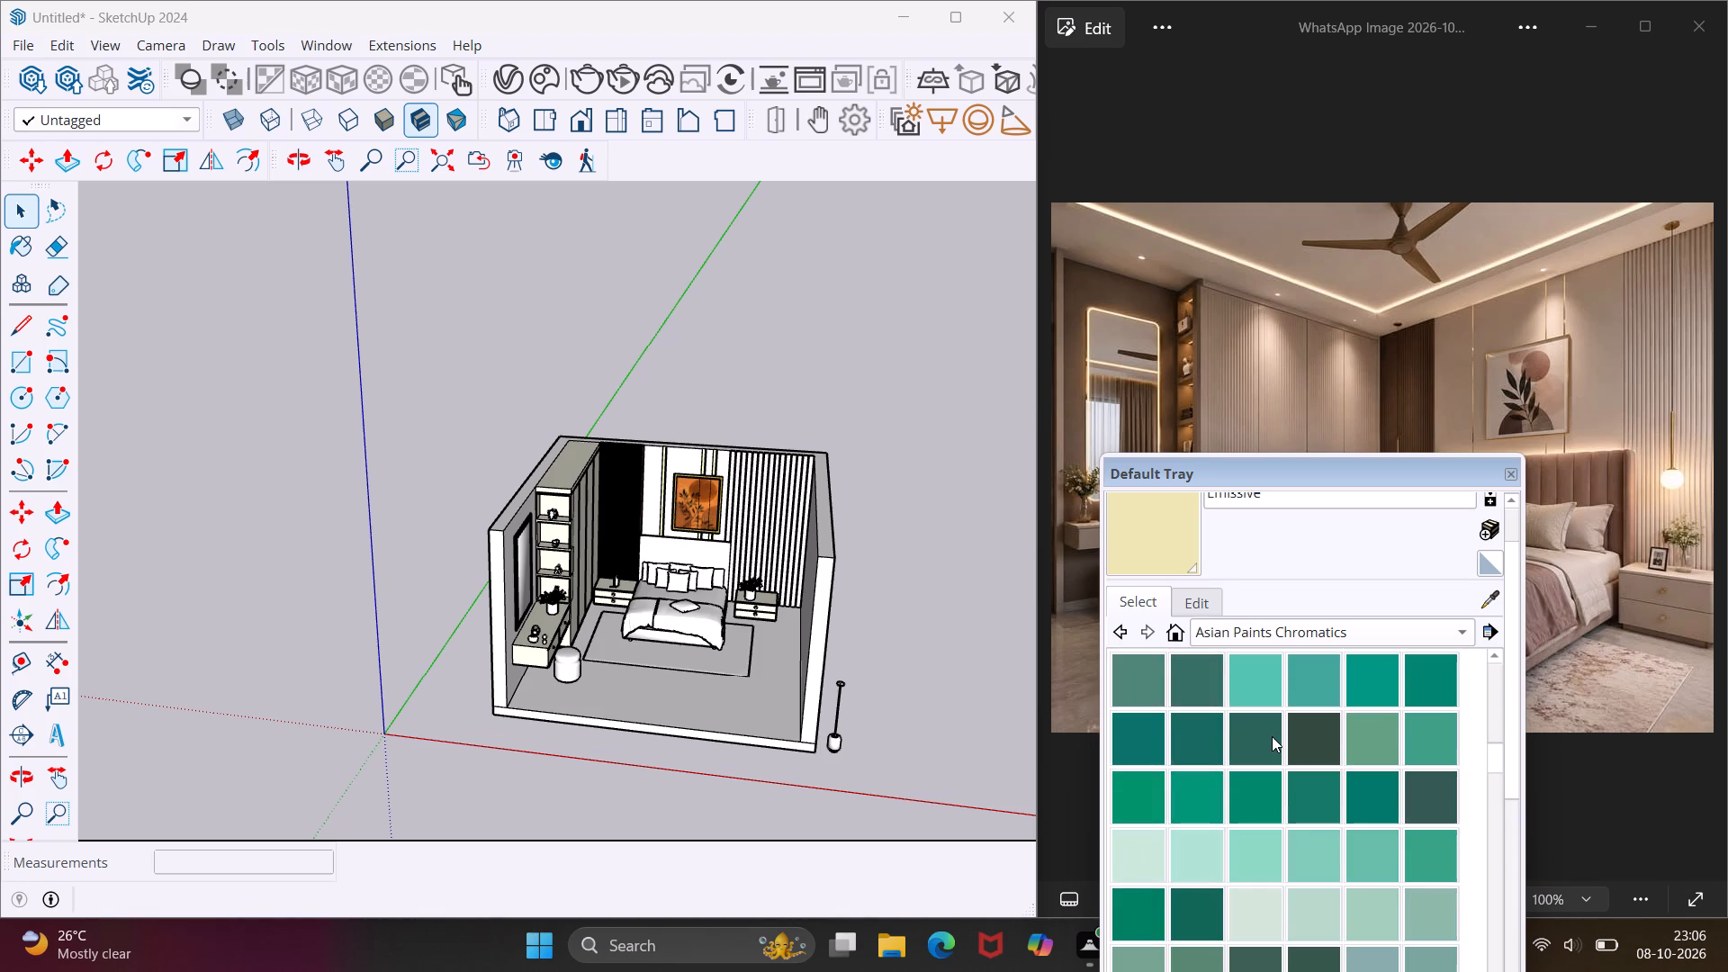
pyautogui.scroll(-3, 1272, 736)
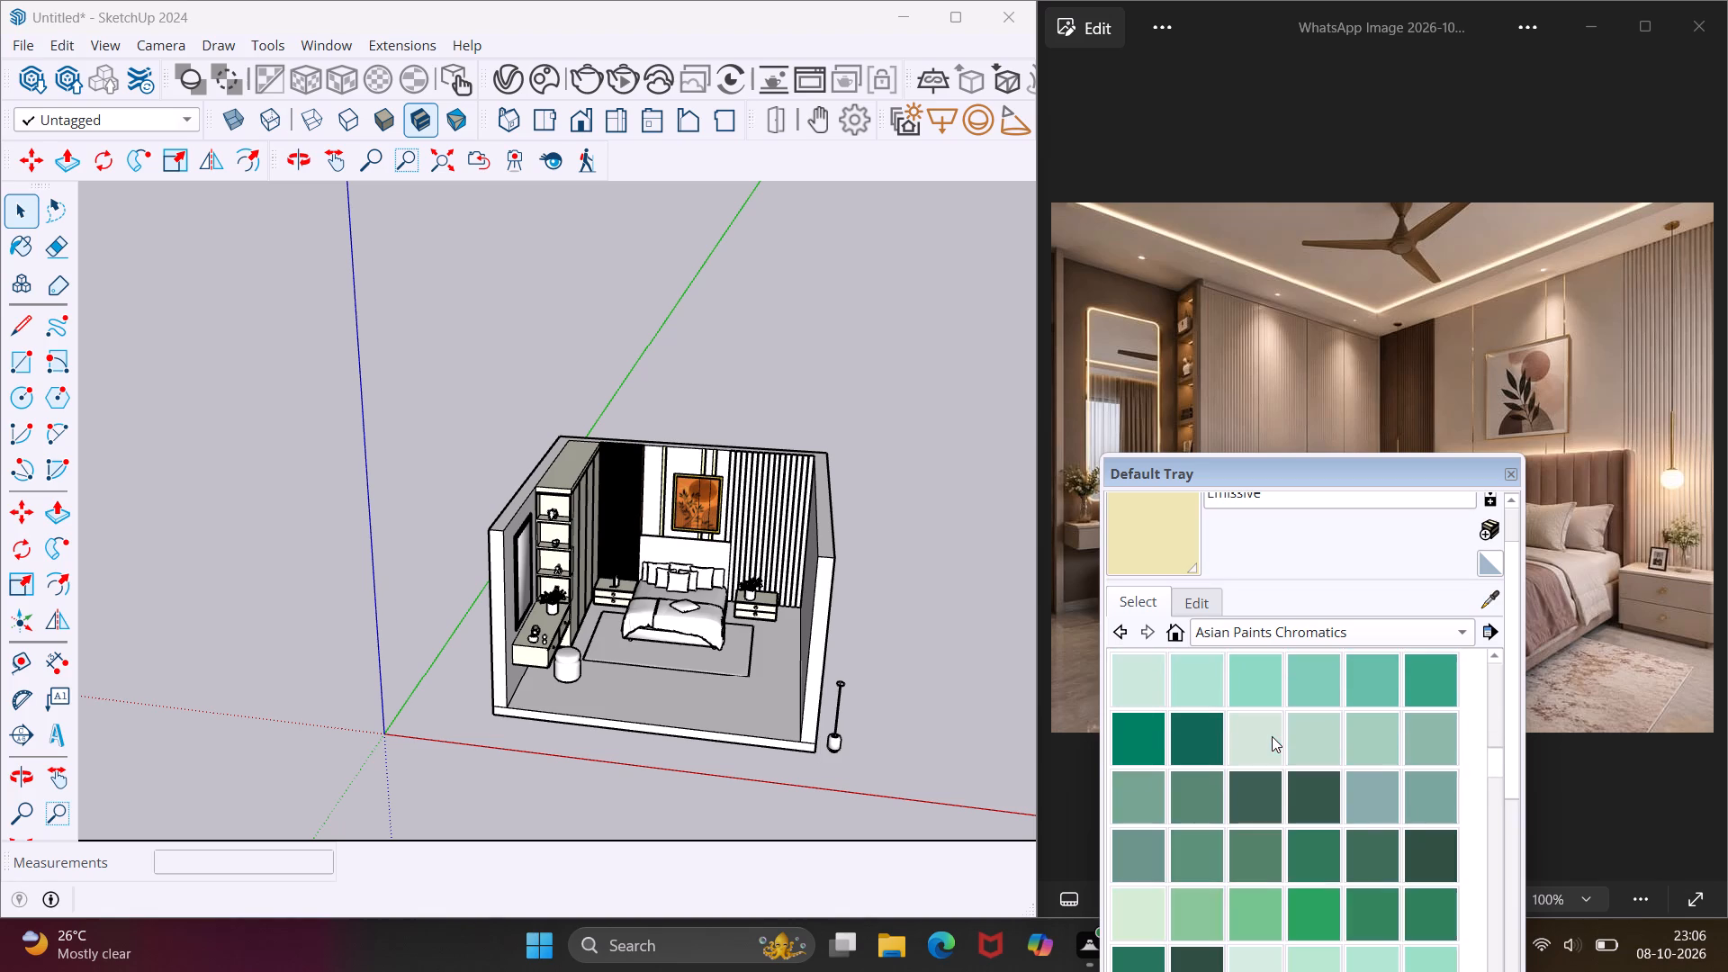
pyautogui.scroll(-3, 1272, 736)
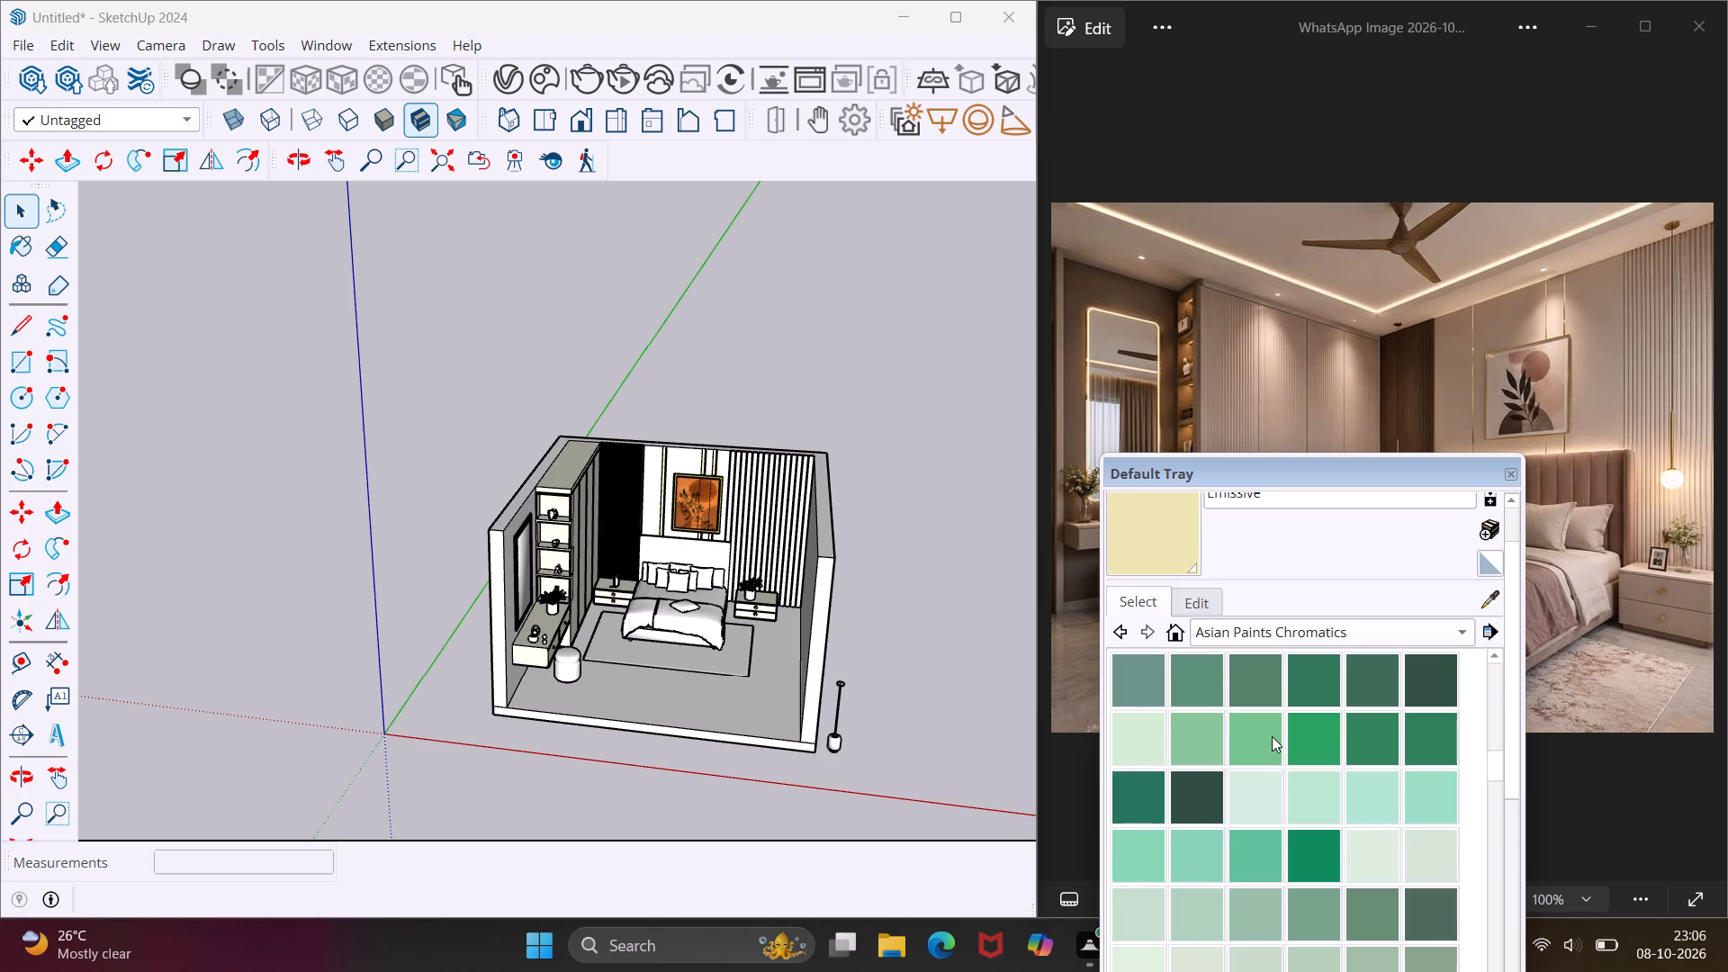
pyautogui.scroll(1, 1272, 736)
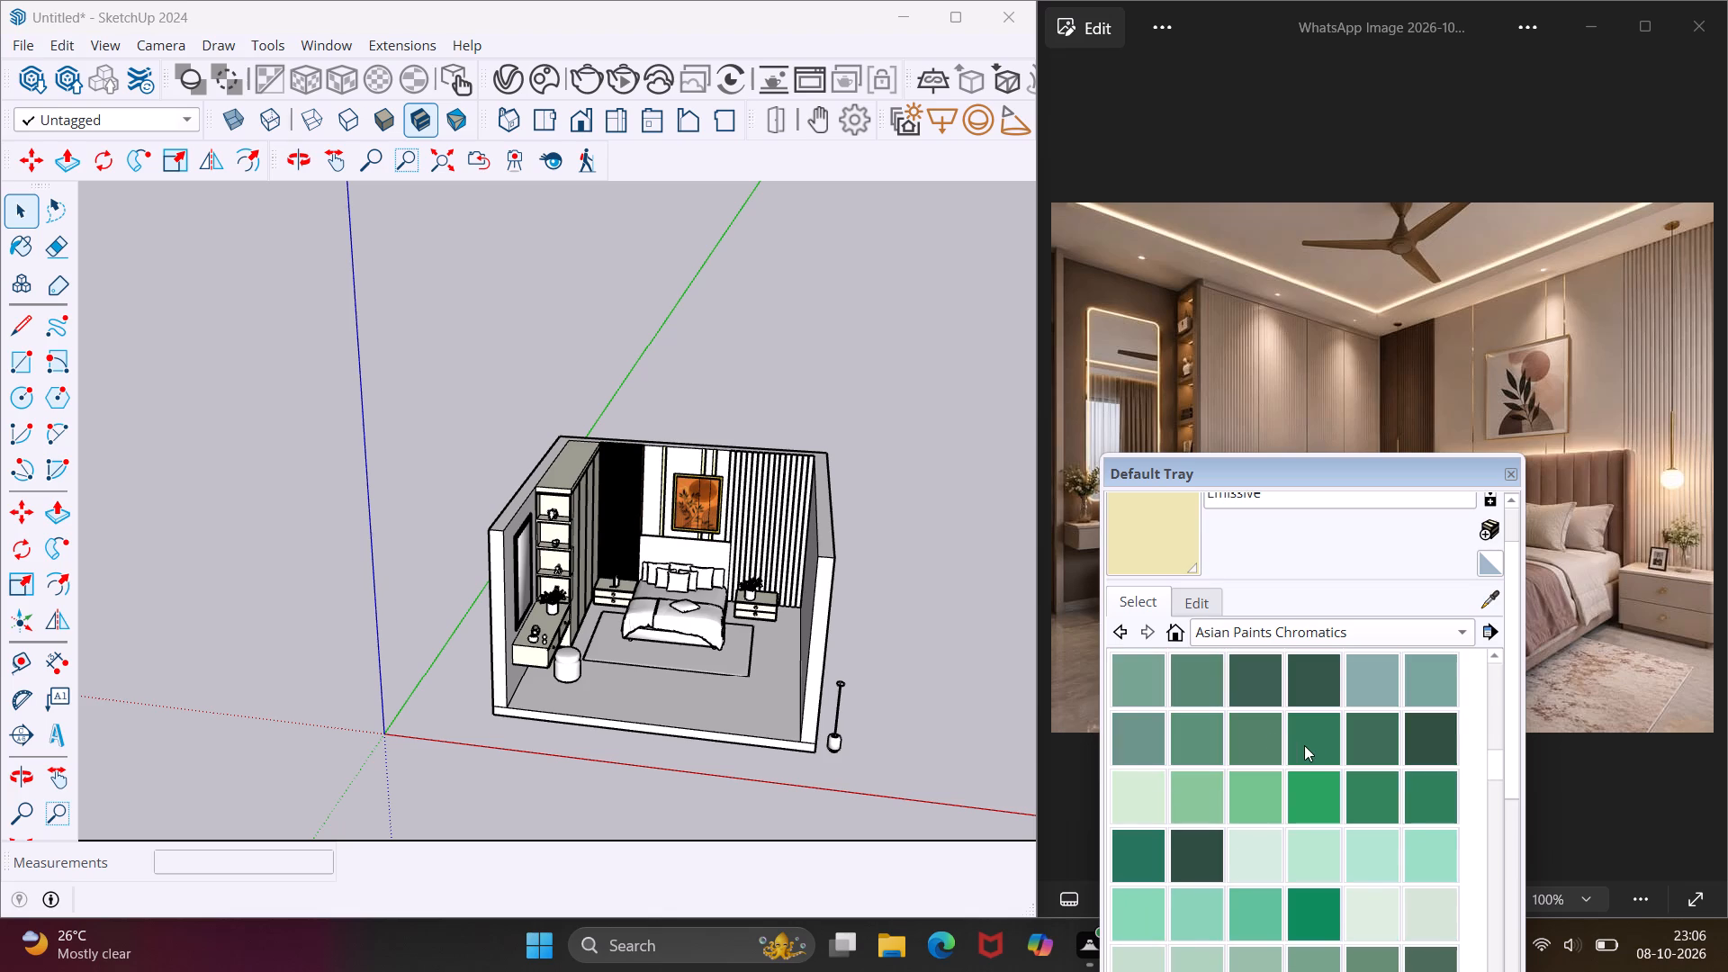
pyautogui.scroll(-6, 1307, 742)
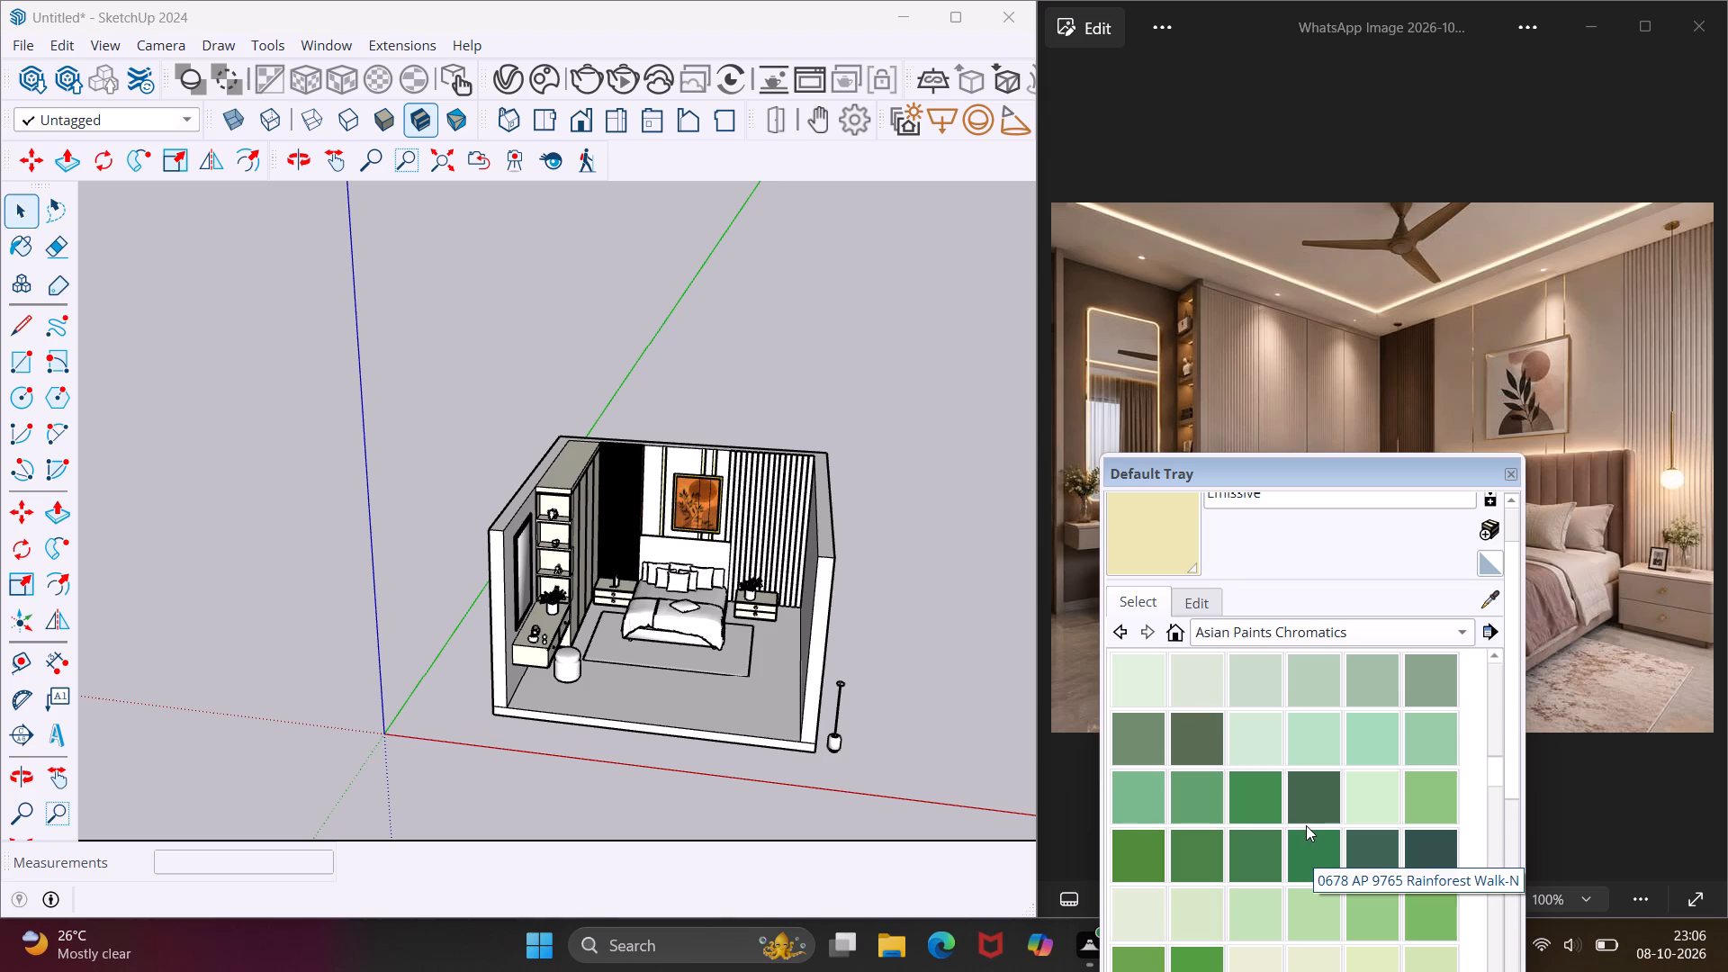
pyautogui.click(1207, 745)
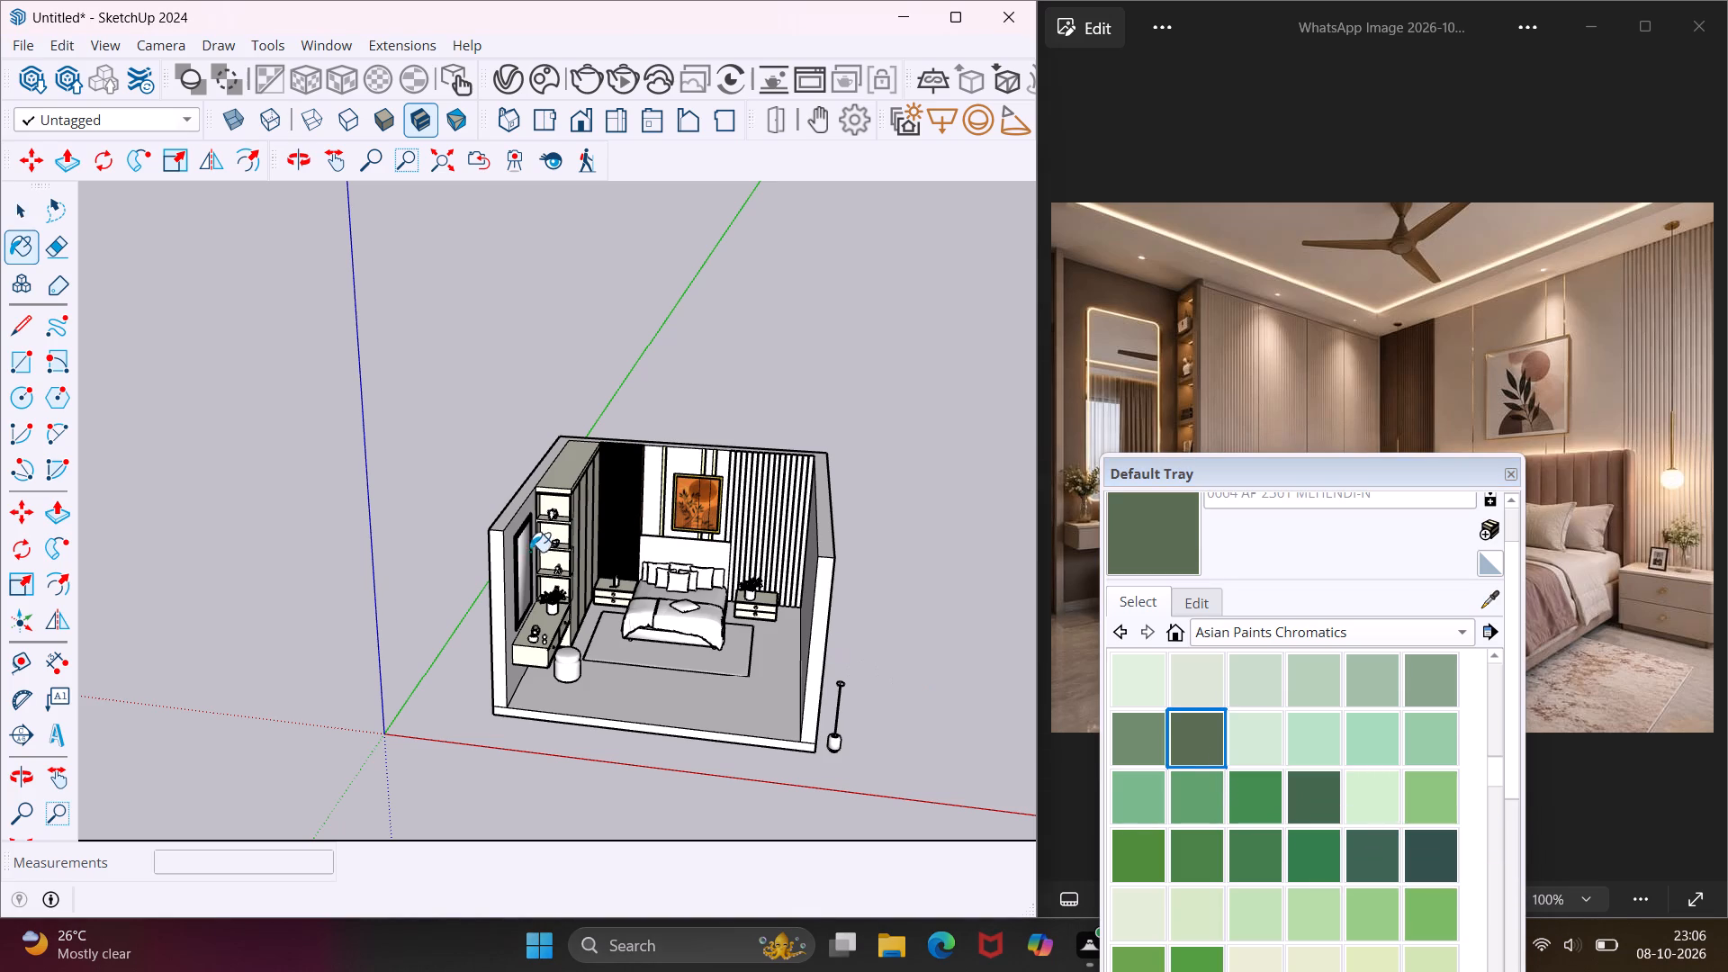
pyautogui.scroll(19, 499, 530)
pyautogui.scroll(3, 493, 544)
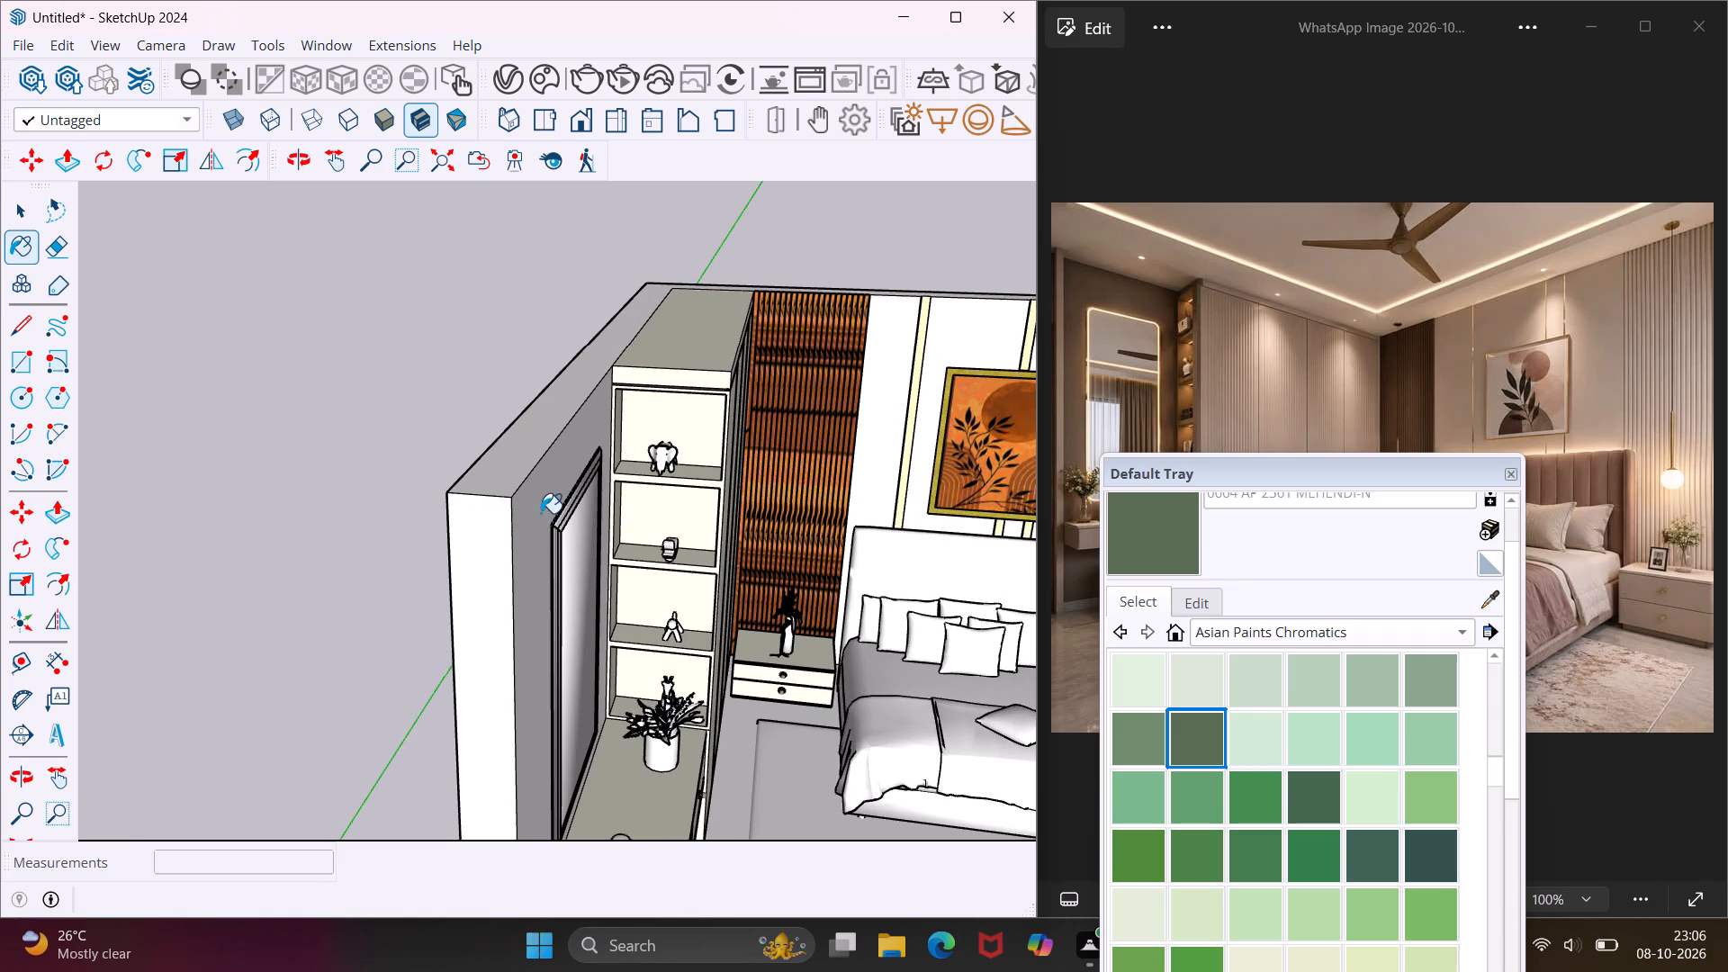
pyautogui.click(541, 513)
# Paint the four plain wall panels between and beside the vertical strips behind the bed with the pale SOFT BALLAD shade.
pyautogui.moveTo(541, 512); pyautogui.dragTo(527, 508, button='middle')
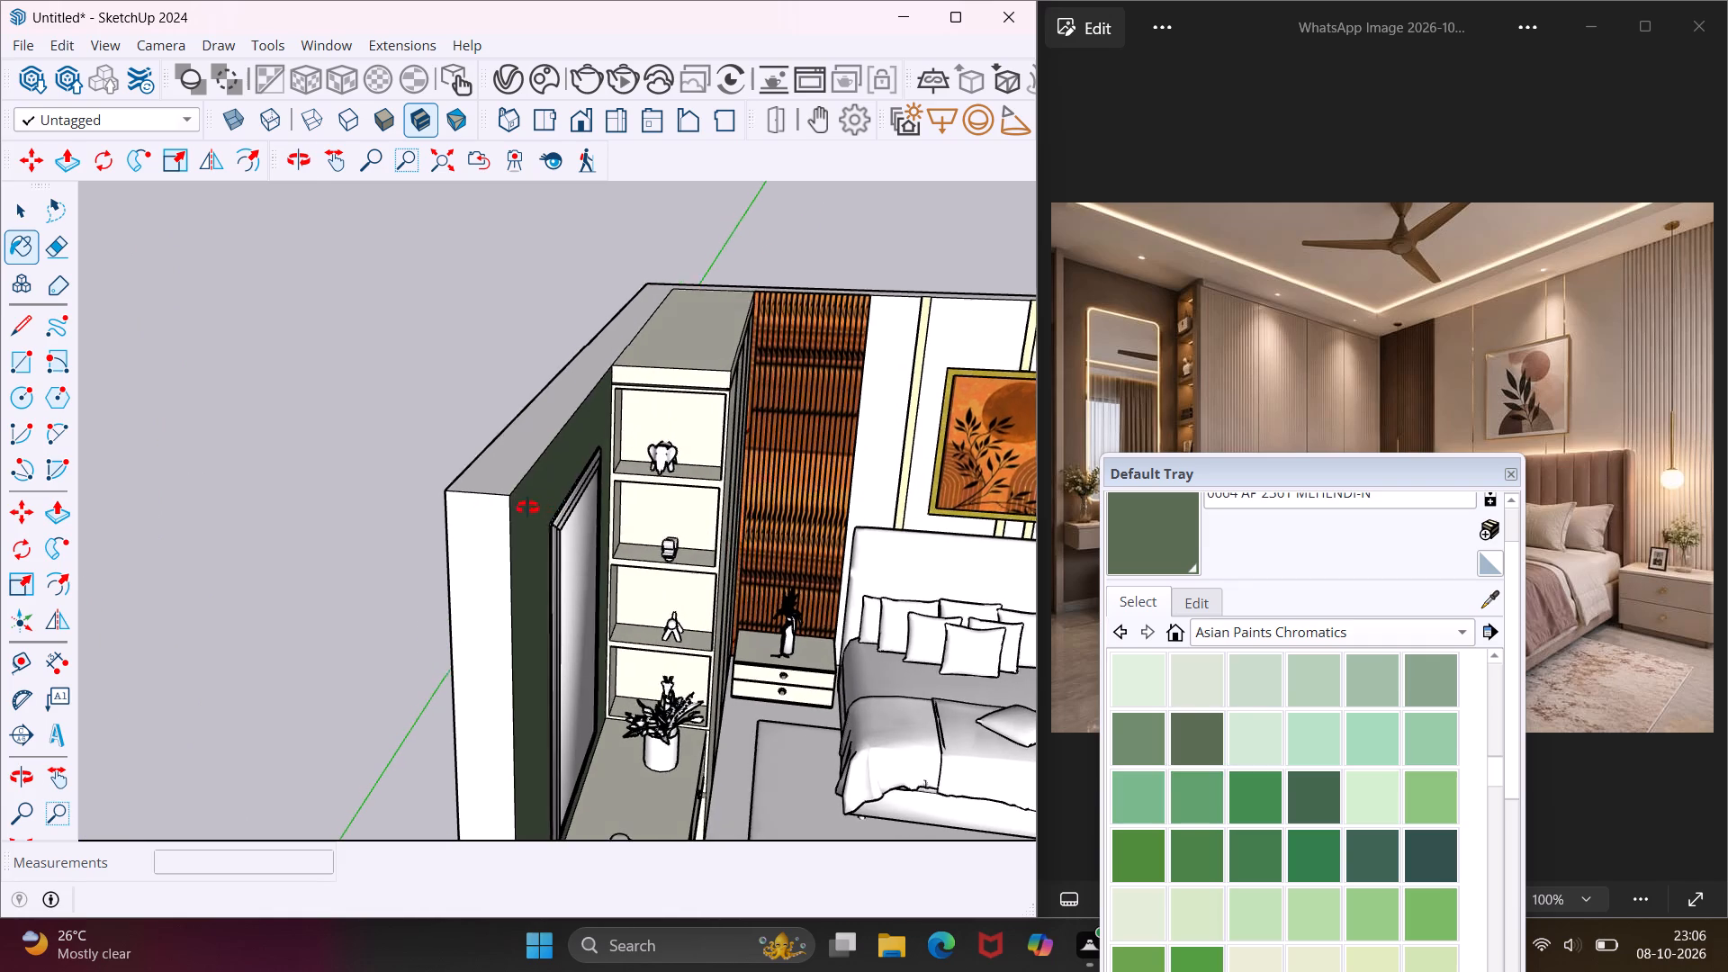
pyautogui.moveTo(527, 508); pyautogui.dragTo(457, 500, button='middle')
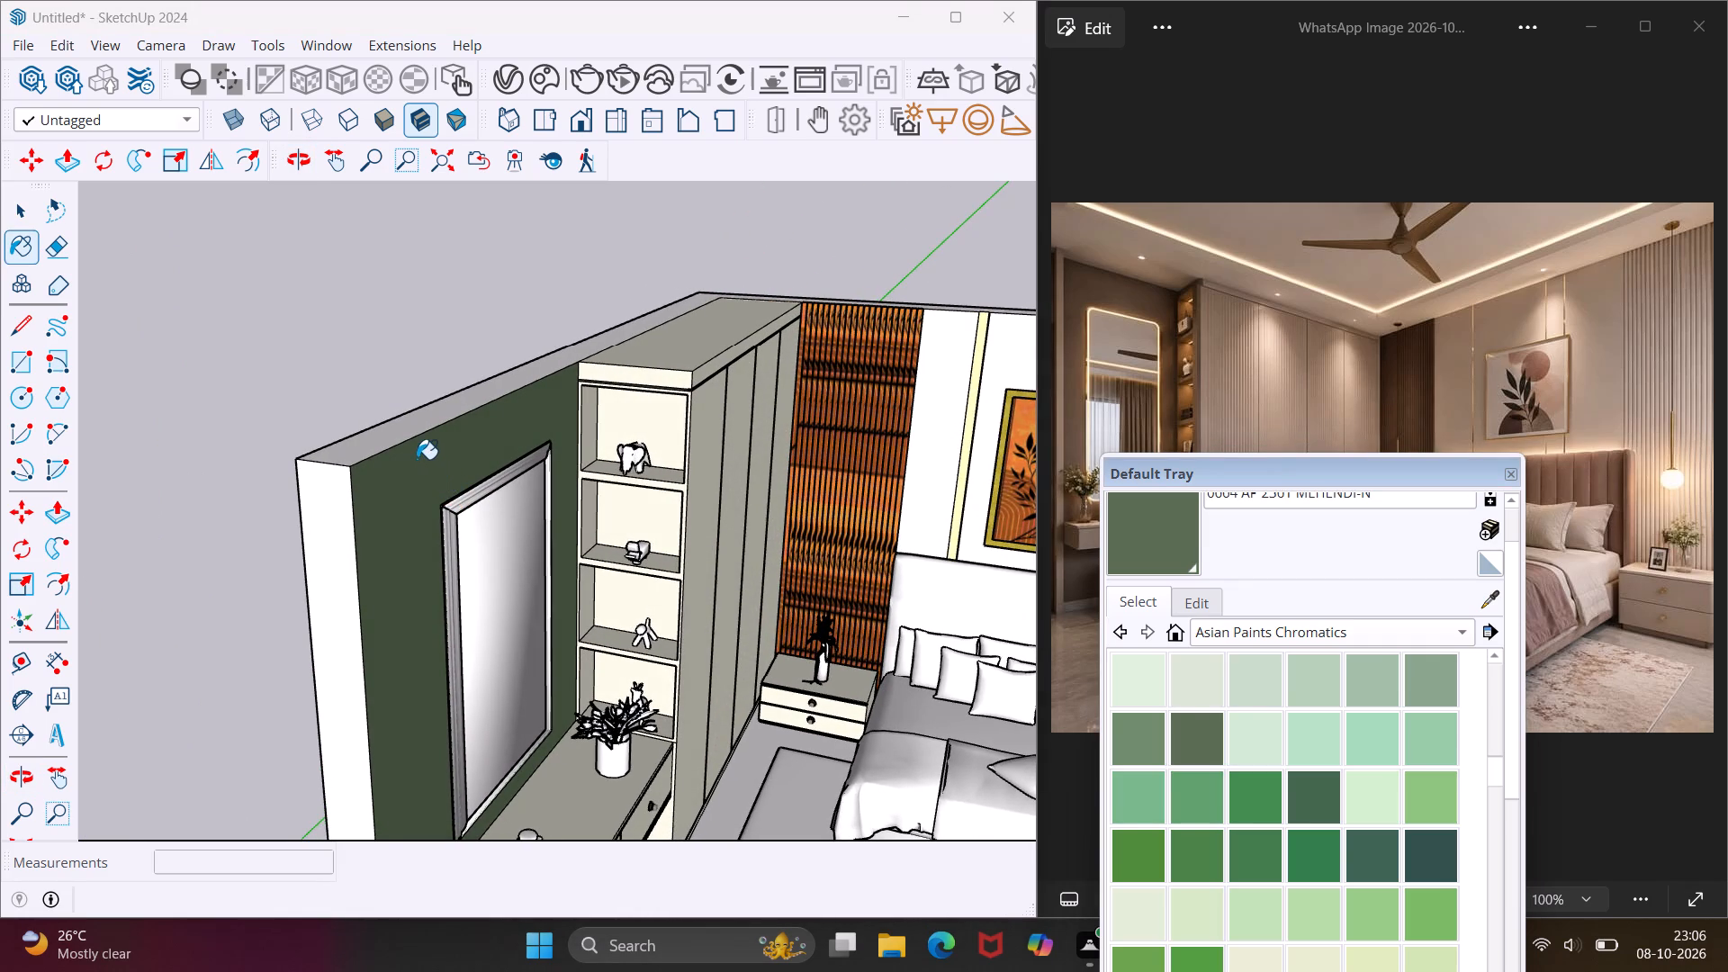
pyautogui.scroll(-4, 417, 457)
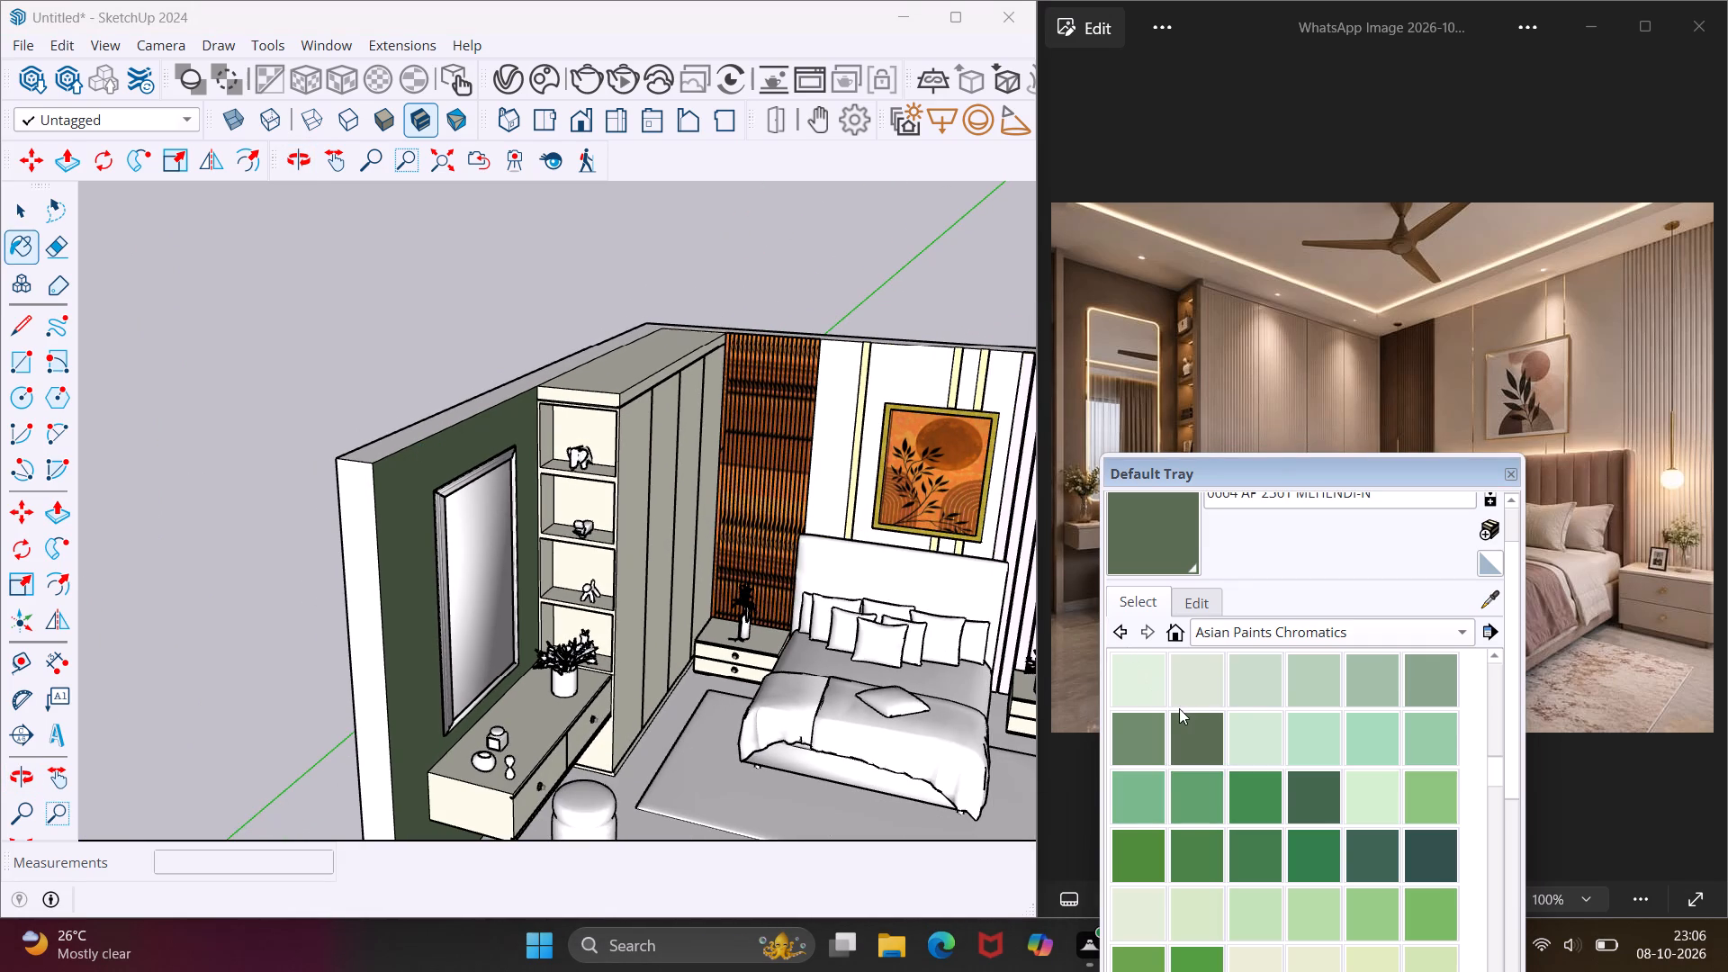
pyautogui.scroll(2, 1191, 670)
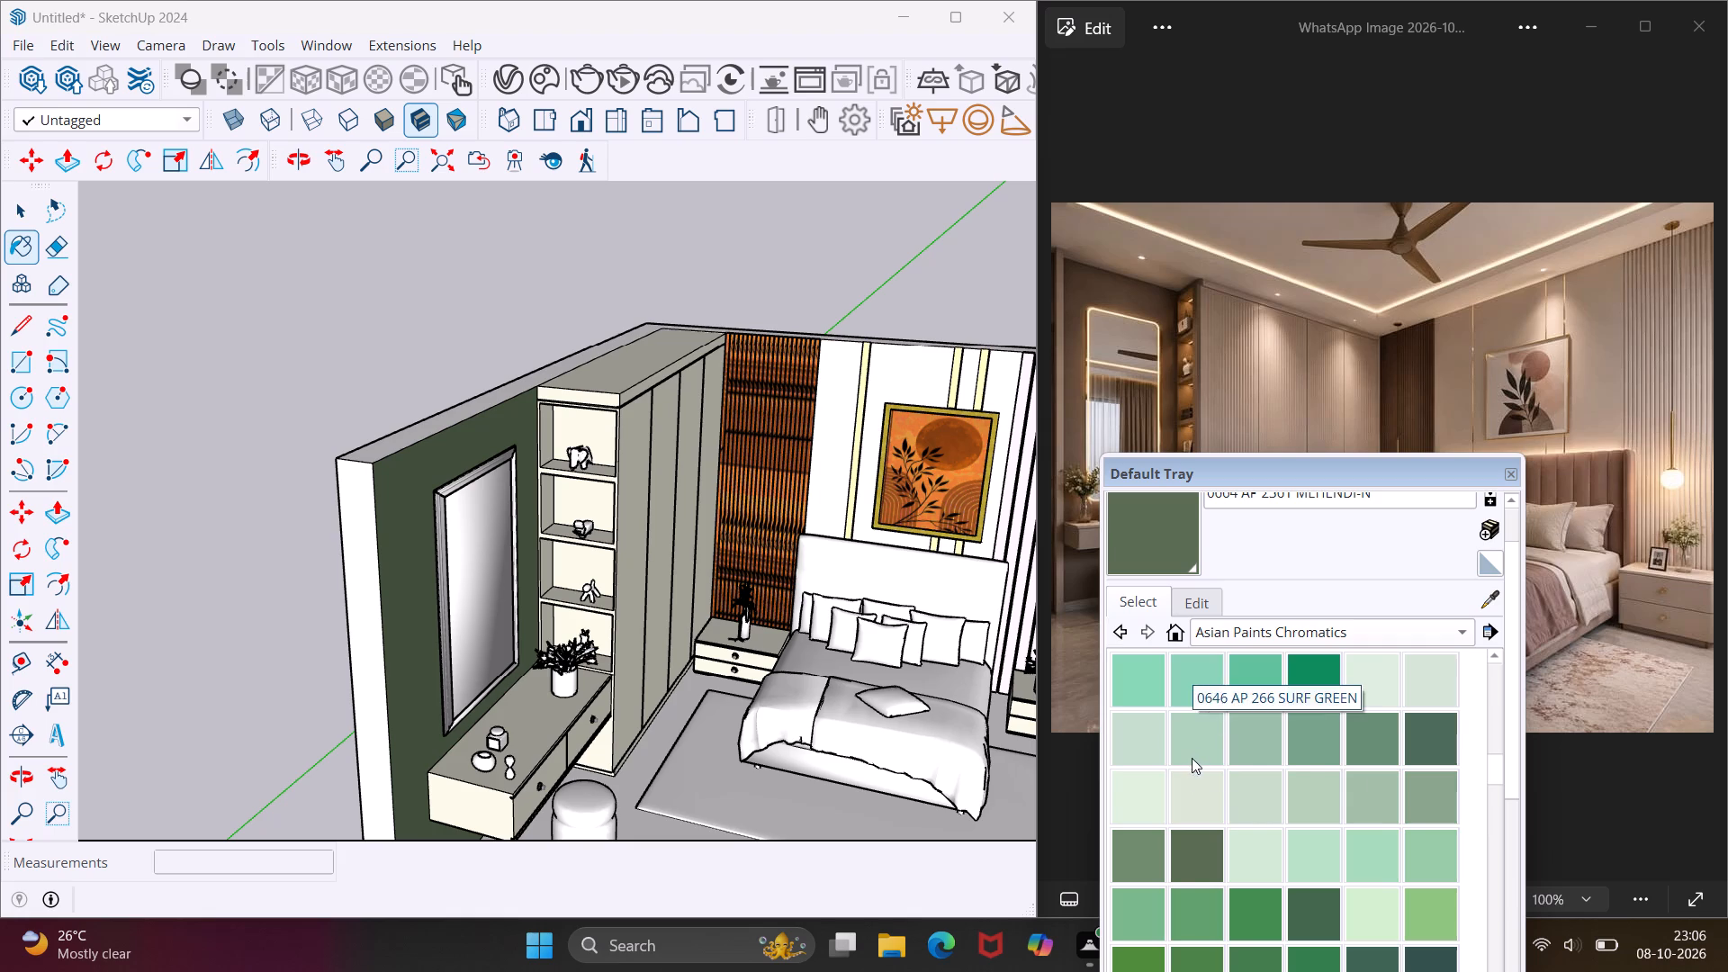
pyautogui.scroll(20, 1191, 759)
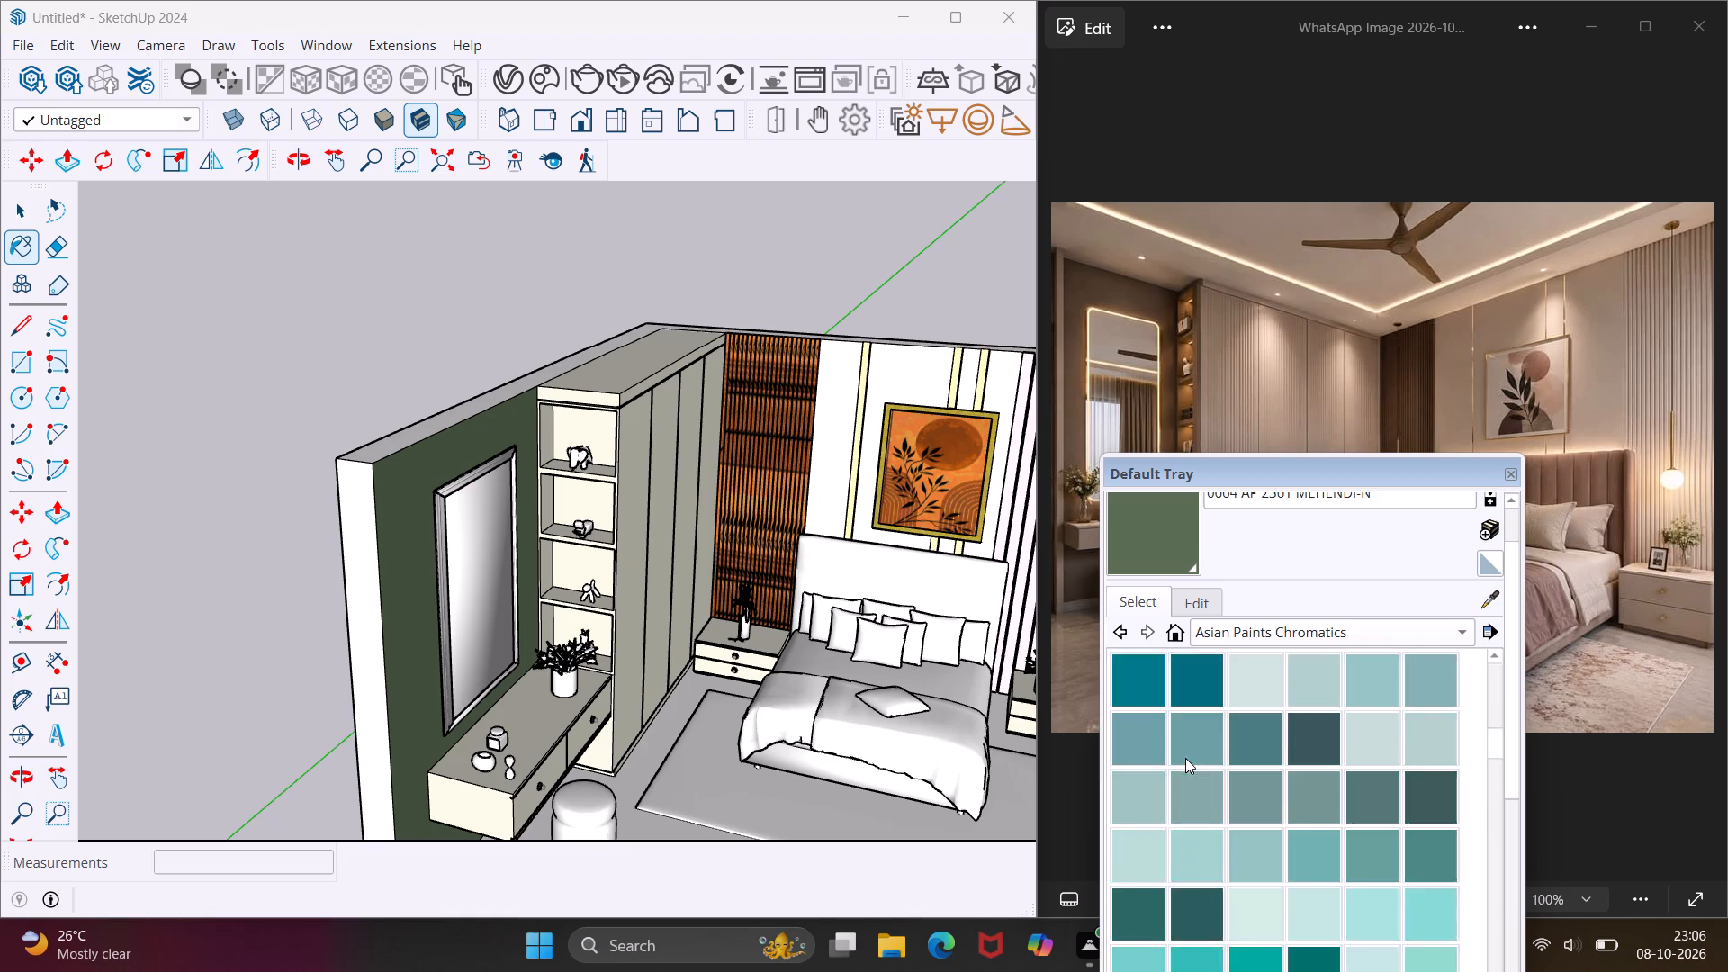
pyautogui.scroll(20, 1185, 758)
pyautogui.scroll(8, 1185, 758)
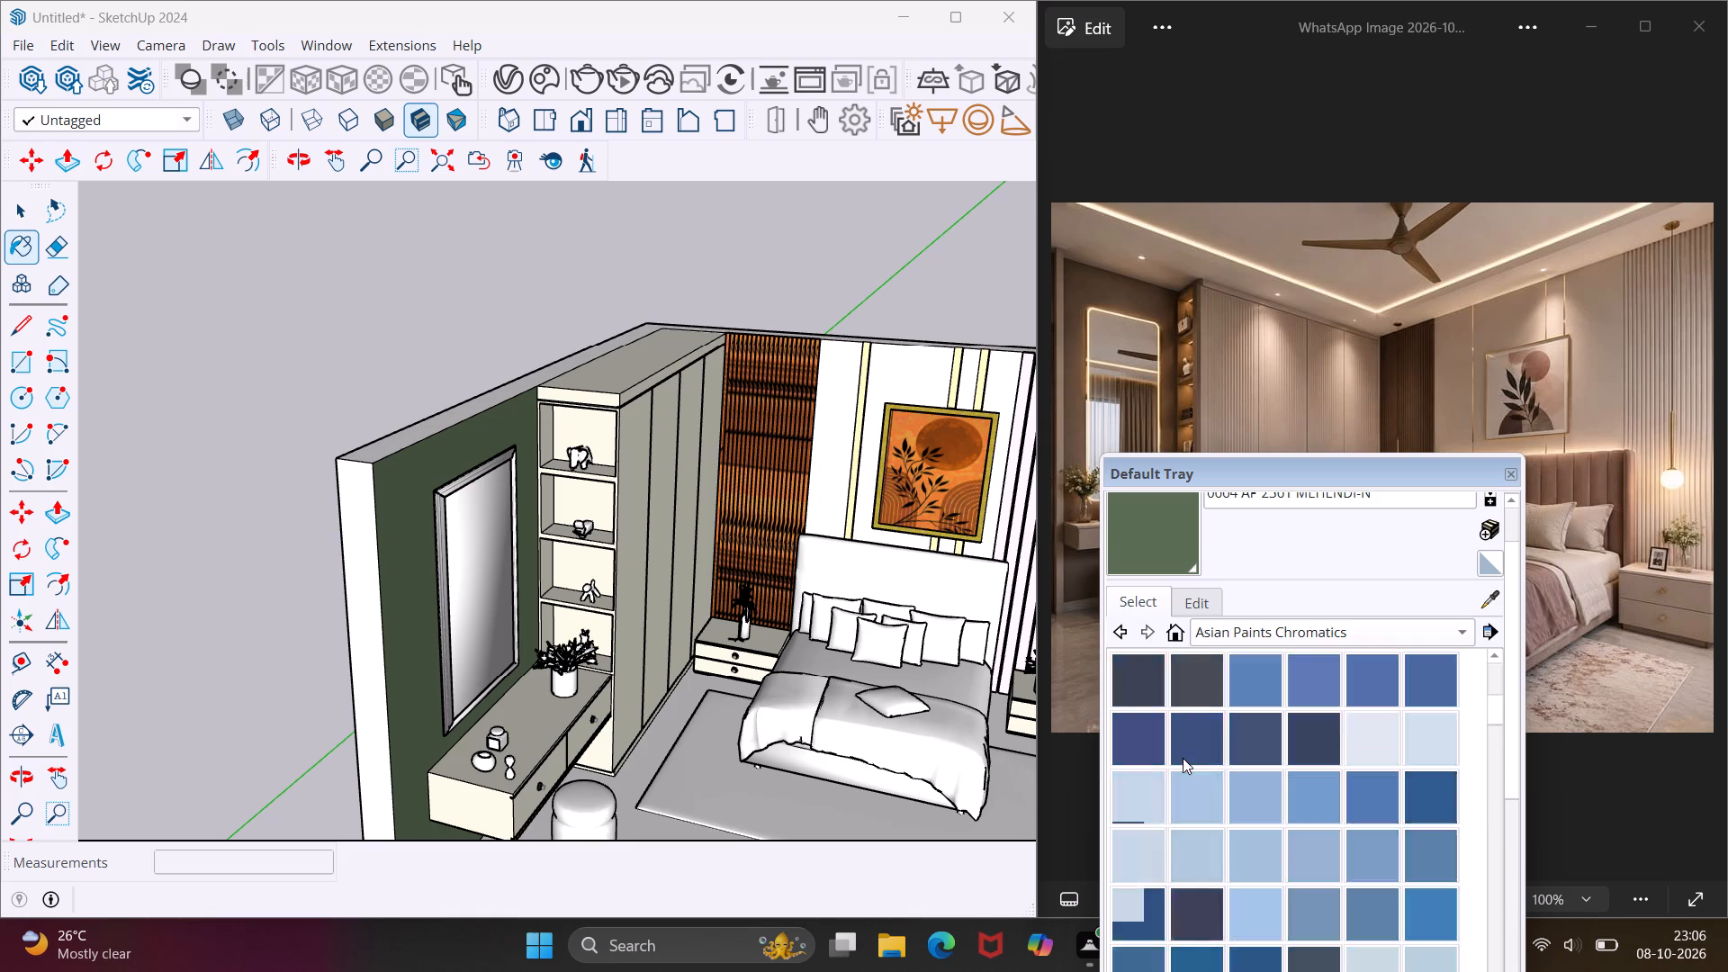
pyautogui.scroll(10, 1183, 758)
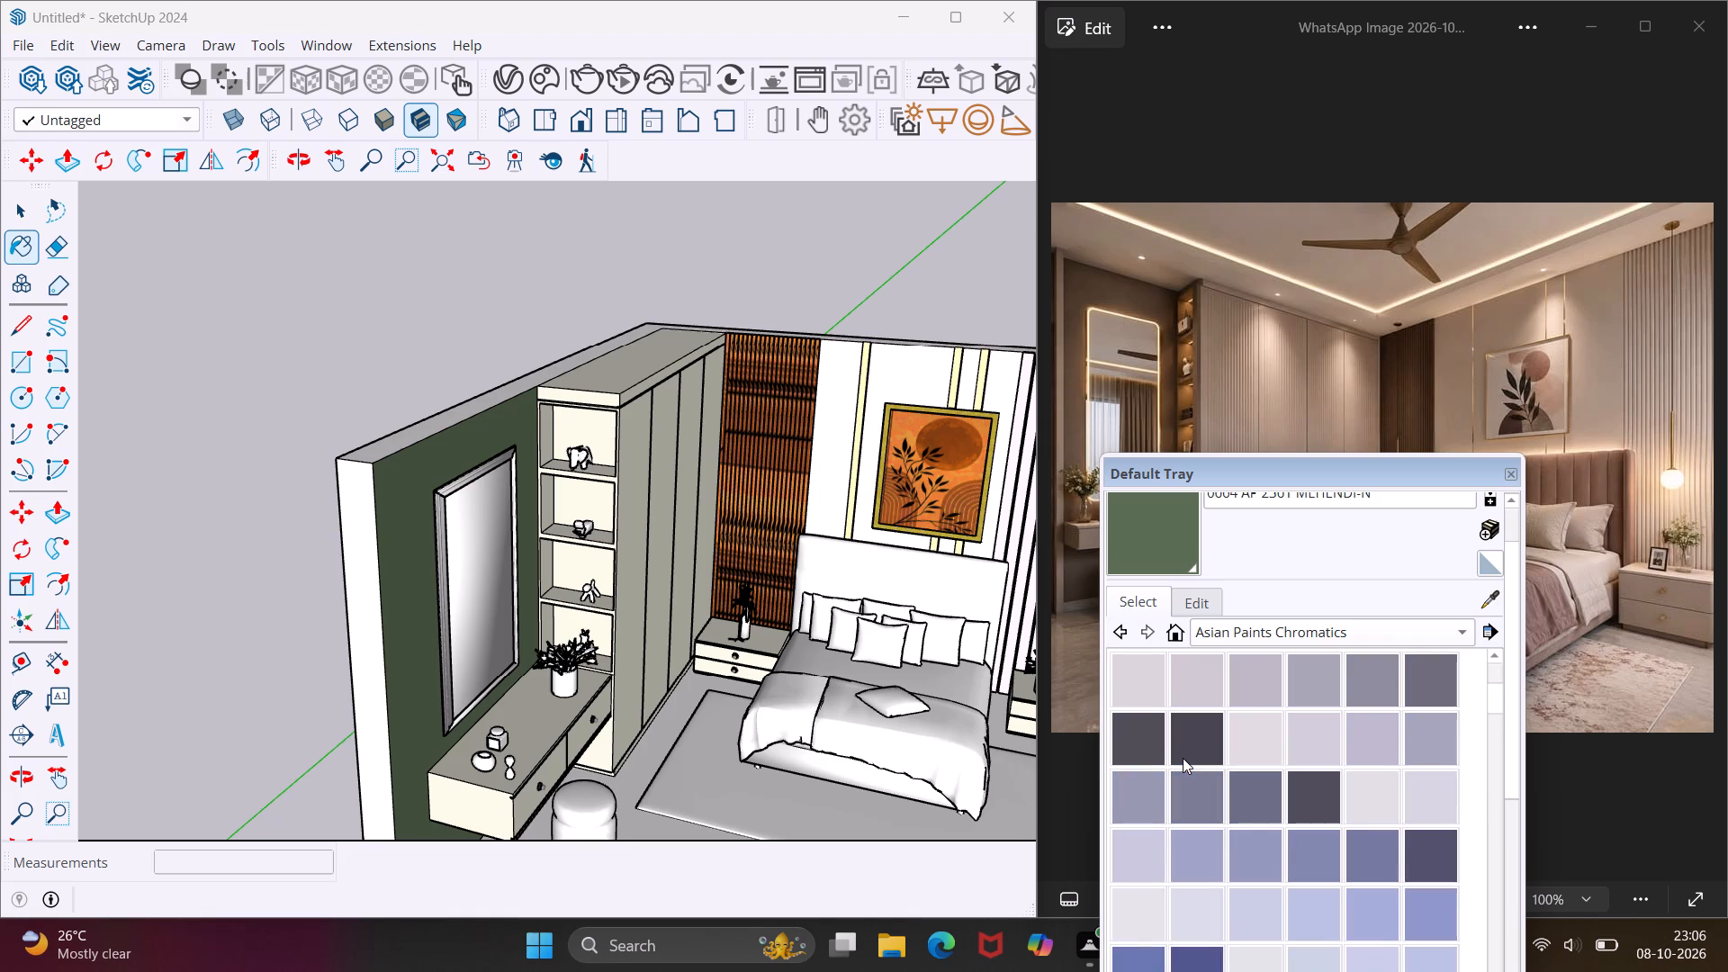
pyautogui.scroll(1, 1251, 720)
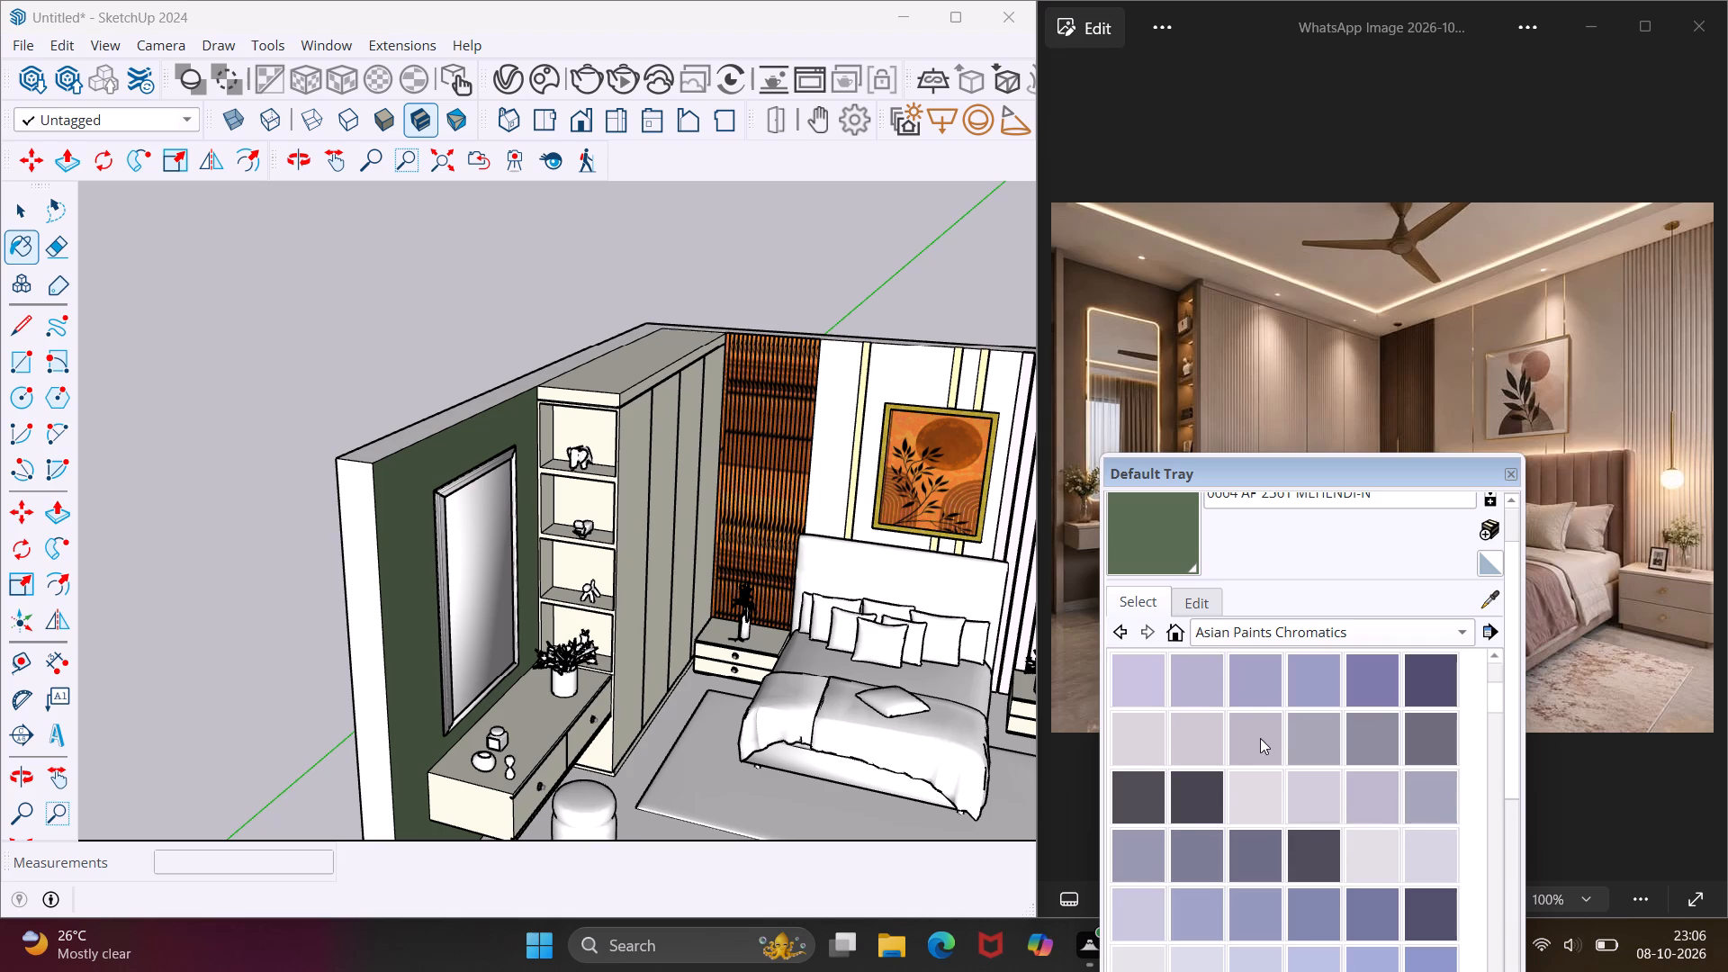
pyautogui.click(1248, 778)
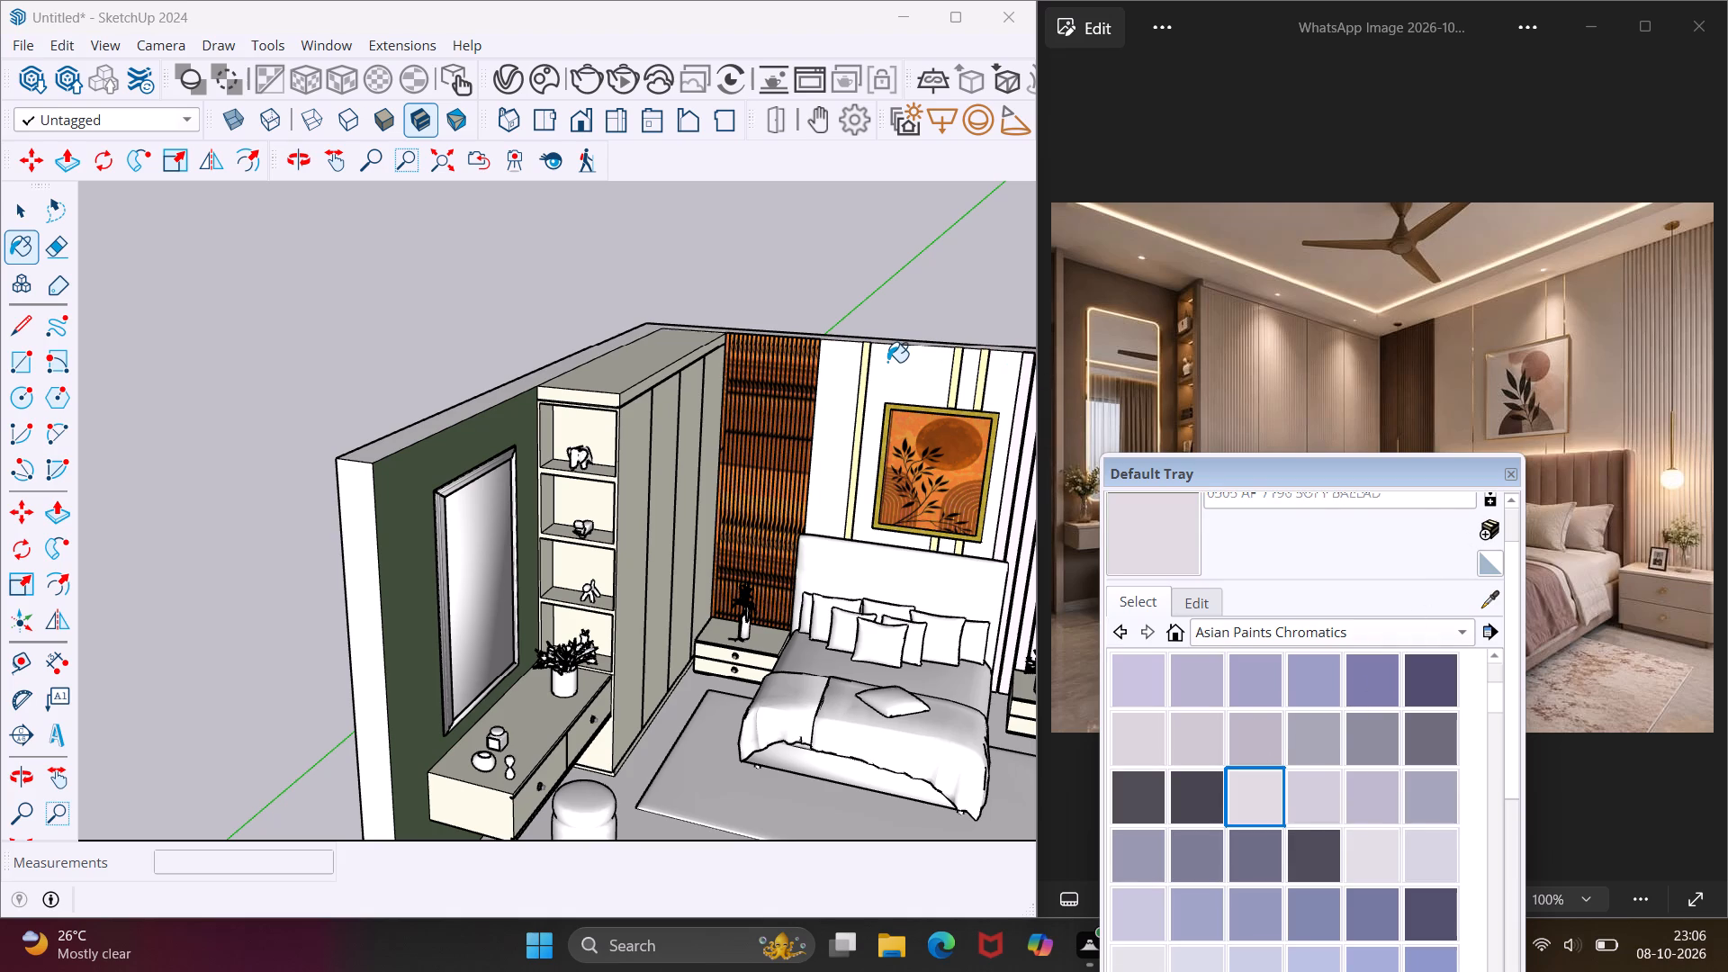
pyautogui.scroll(15, 887, 362)
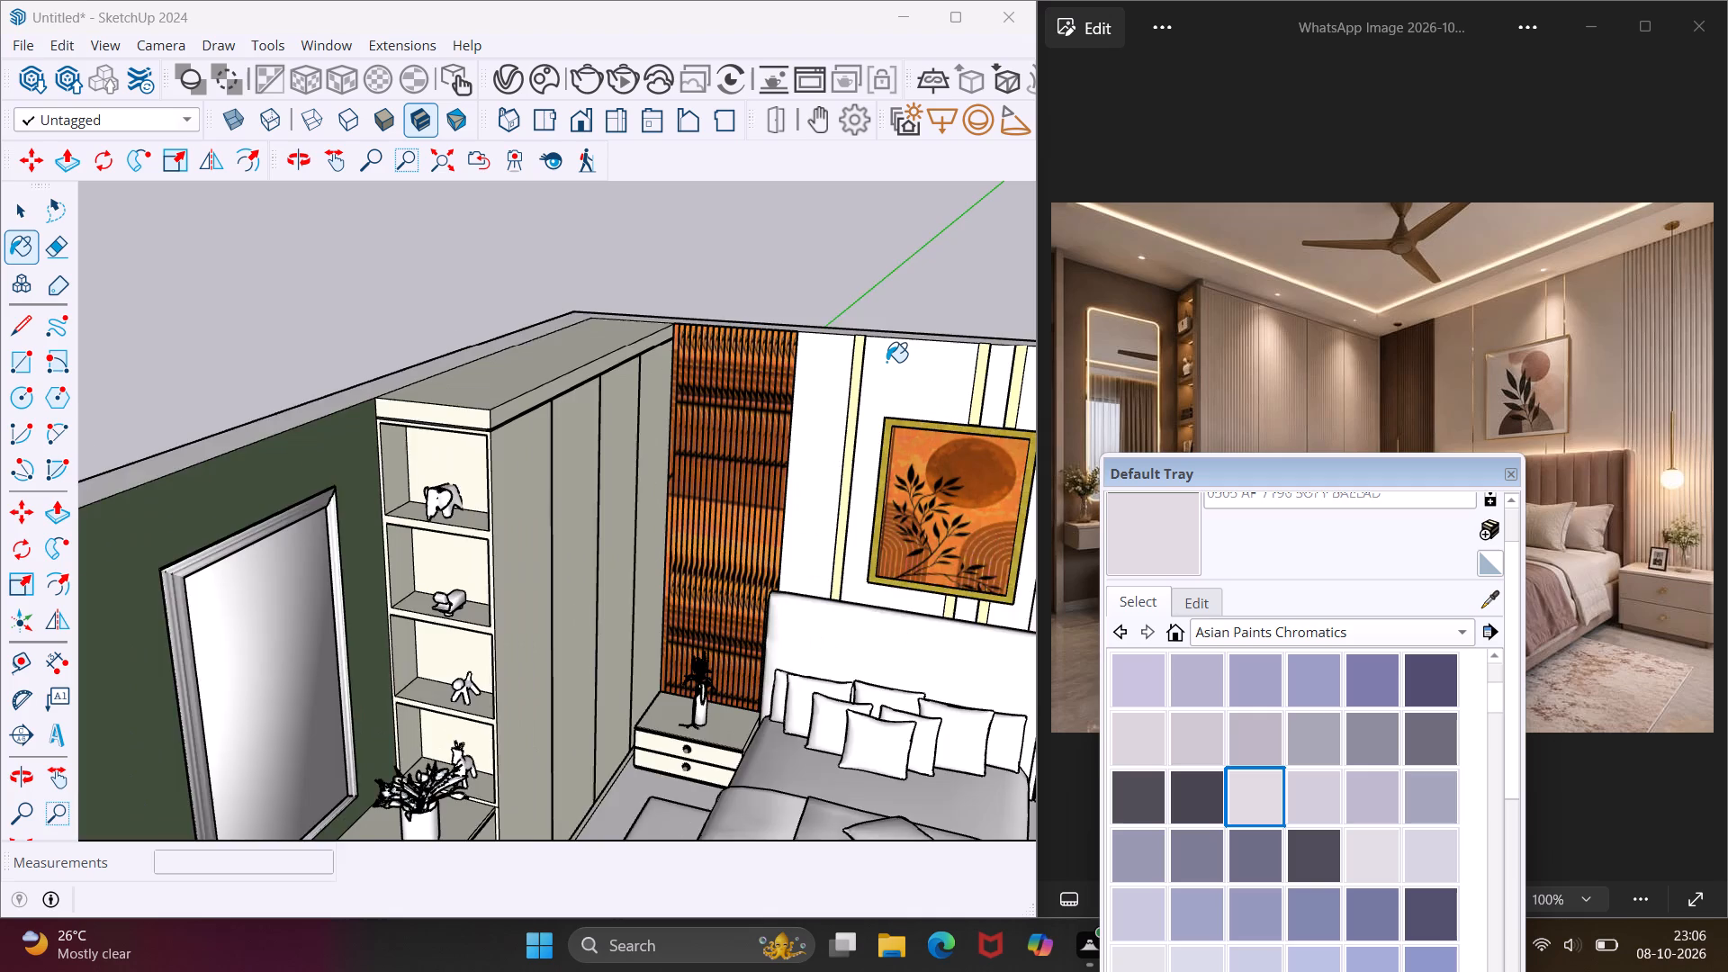
pyautogui.scroll(2, 886, 362)
pyautogui.click(886, 362)
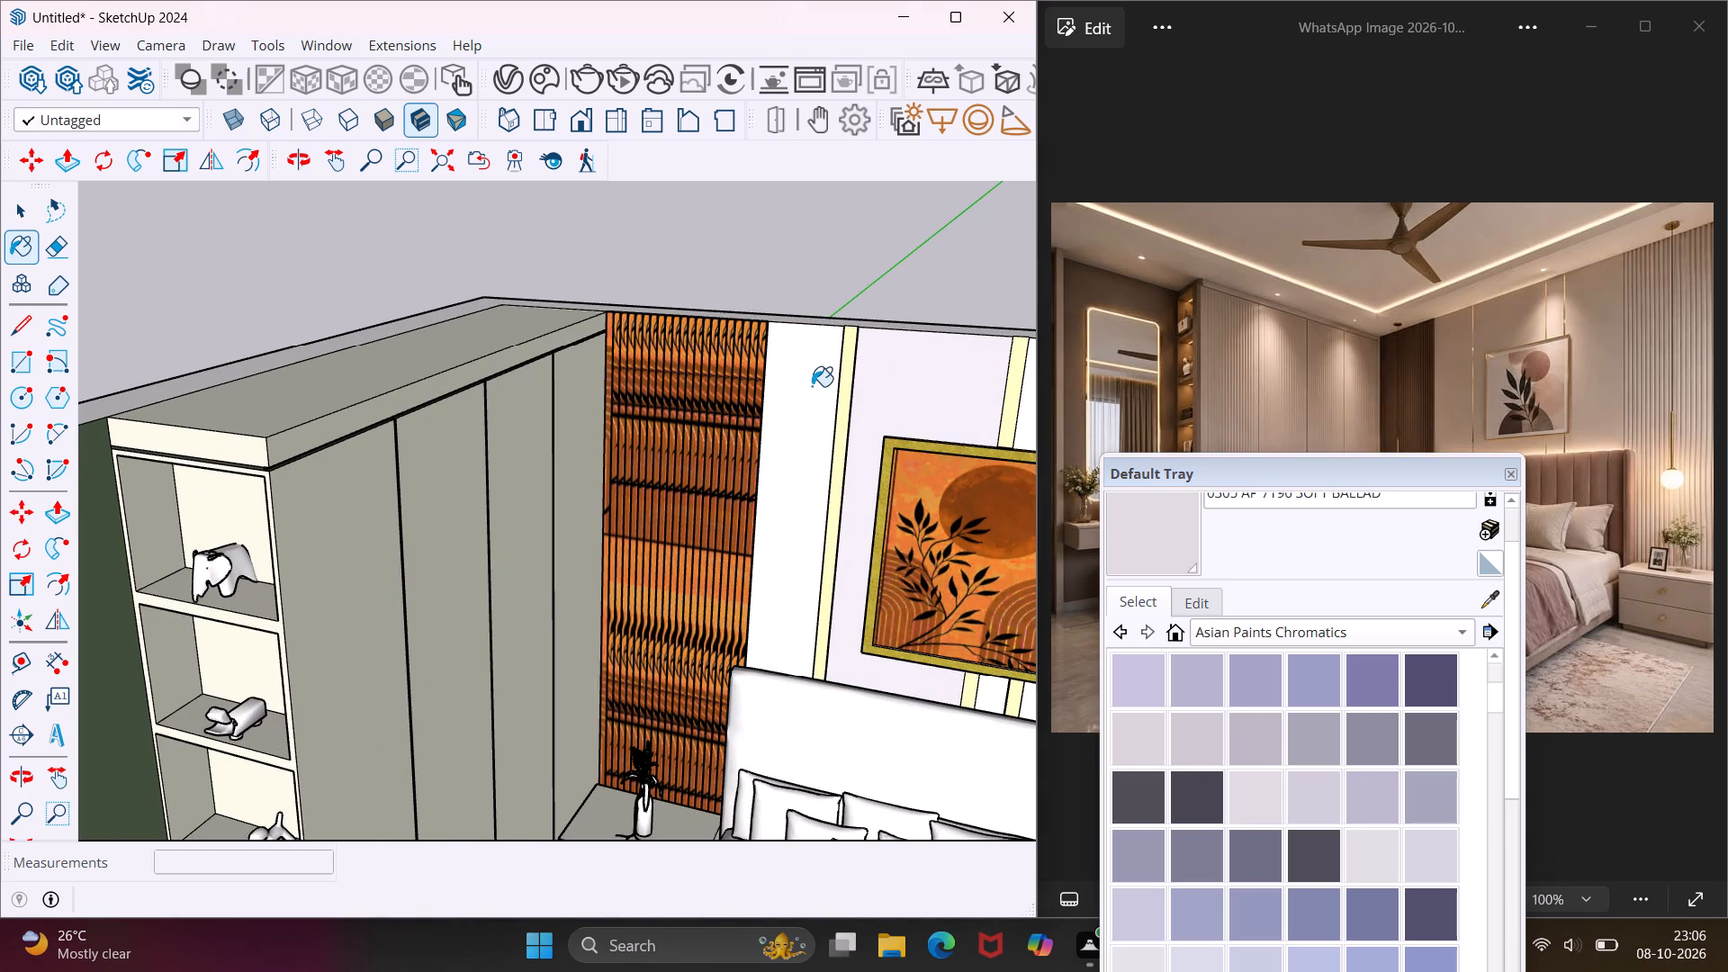
pyautogui.click(812, 386)
pyautogui.scroll(-8, 800, 387)
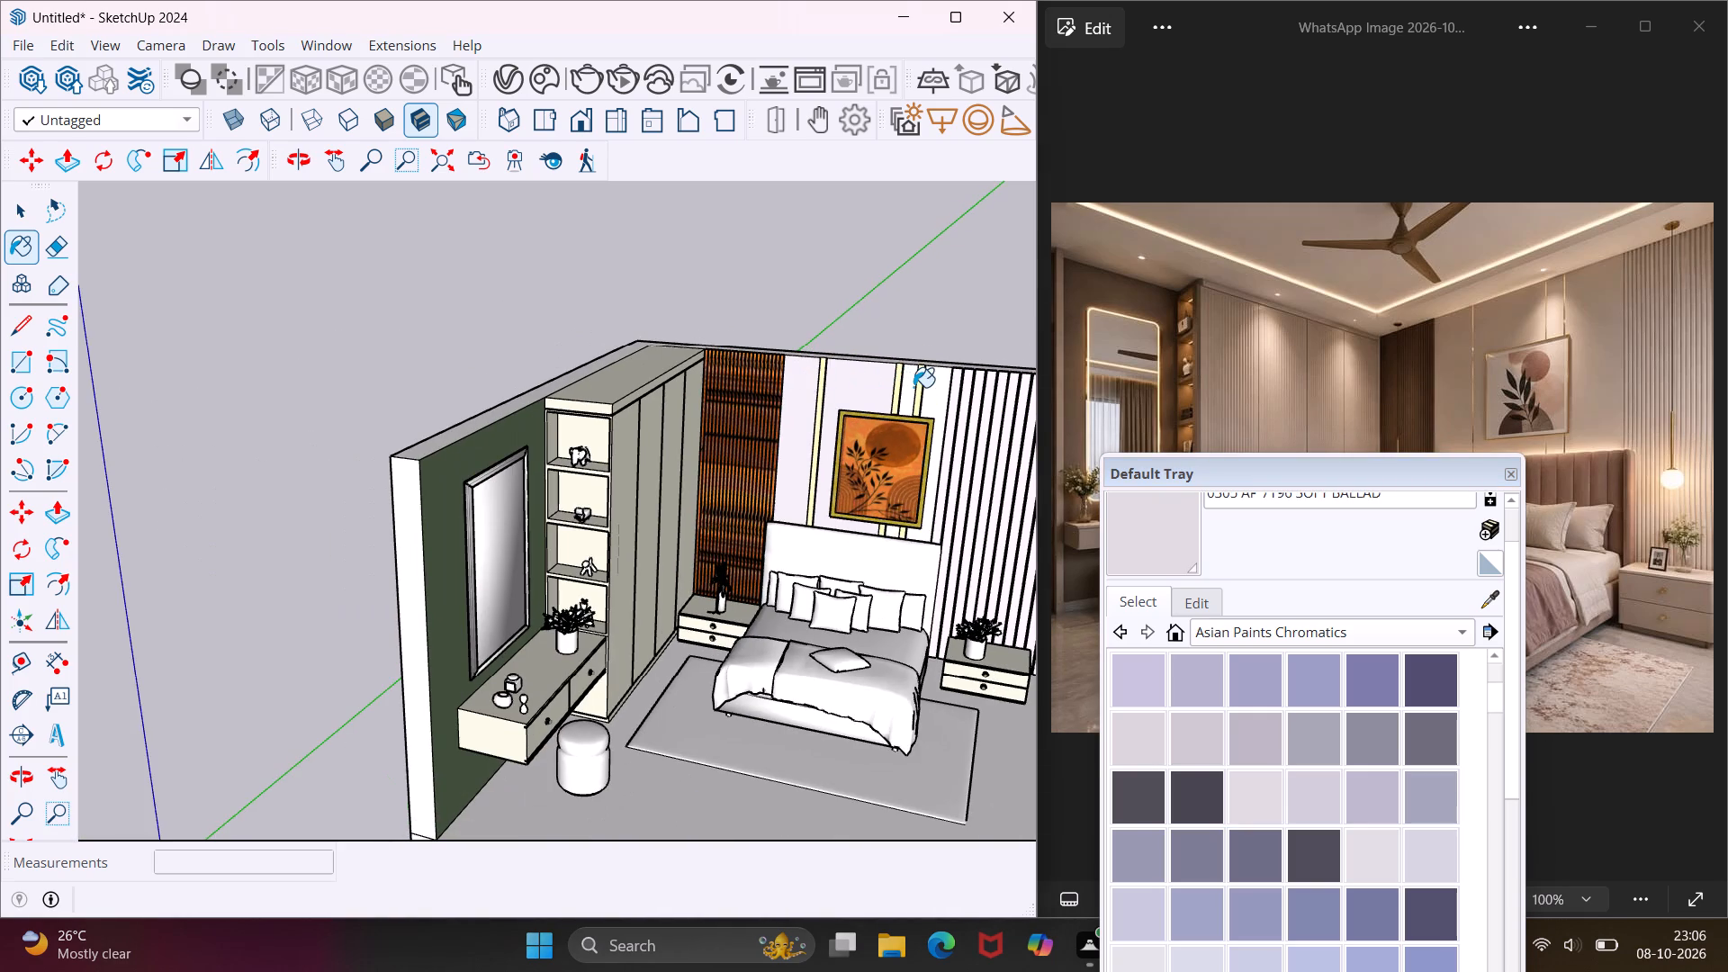
pyautogui.scroll(7, 913, 387)
pyautogui.click(913, 386)
pyautogui.click(968, 375)
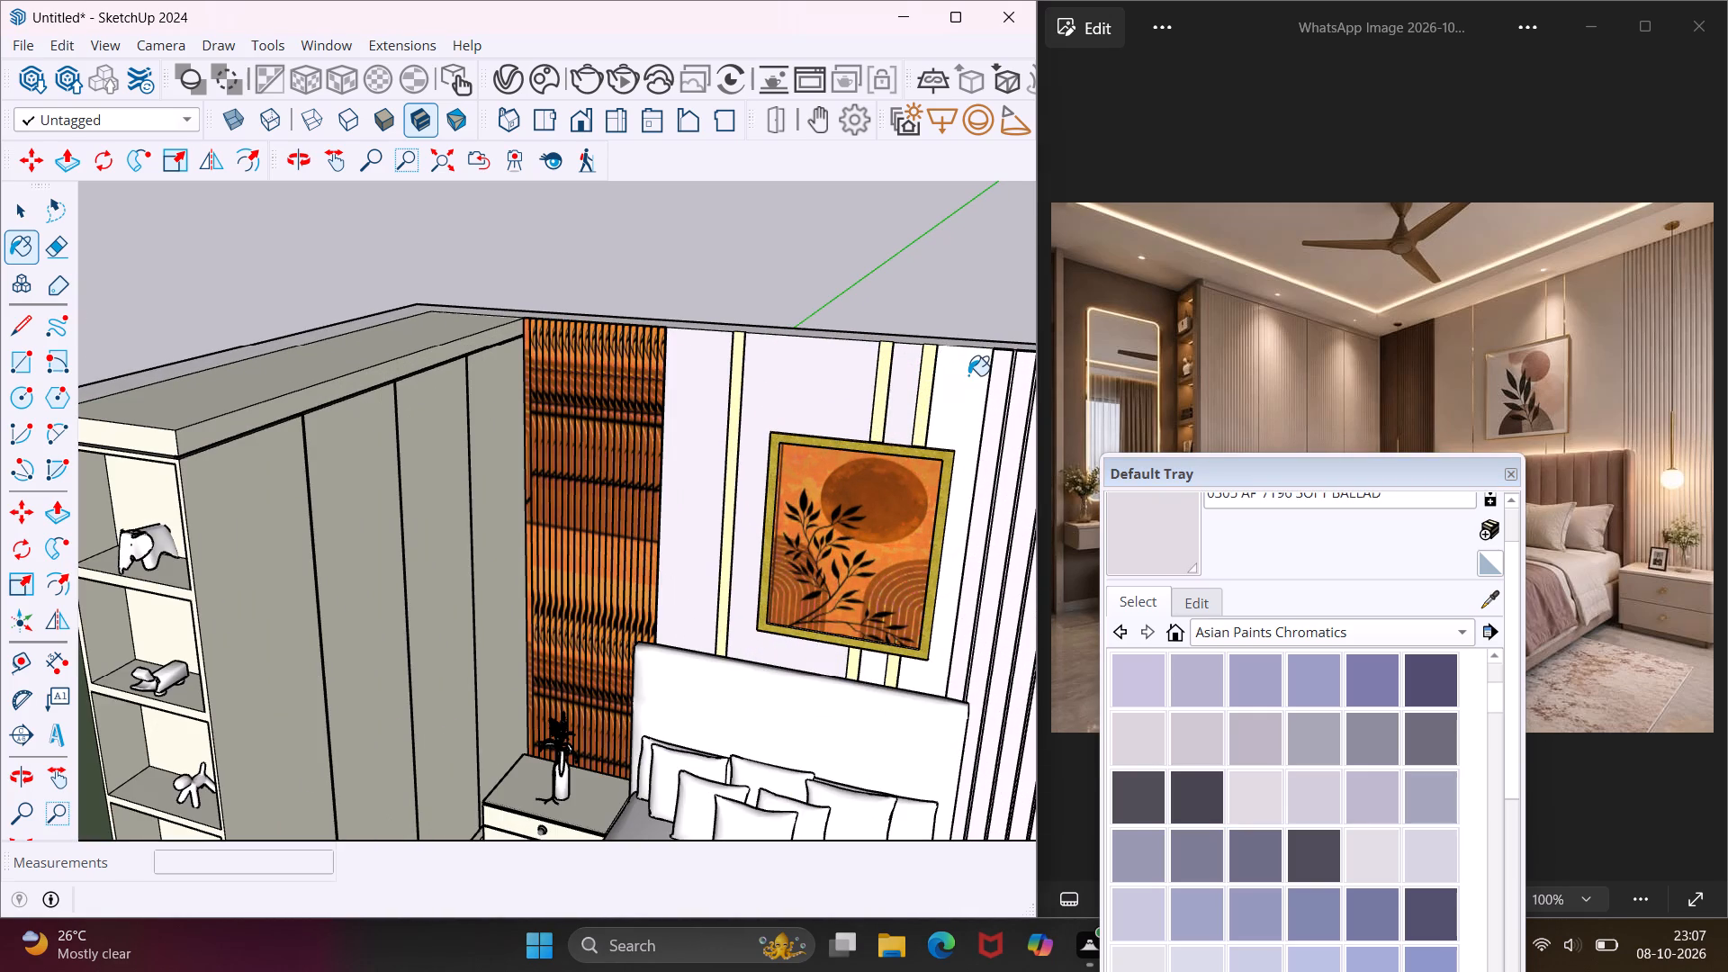
# Apply the SOFT BALLAD shade to the inner face of the side wall opposite the mirror, and leave the Paint Bucket tool.
pyautogui.scroll(-9, 917, 346)
pyautogui.scroll(-3, 820, 340)
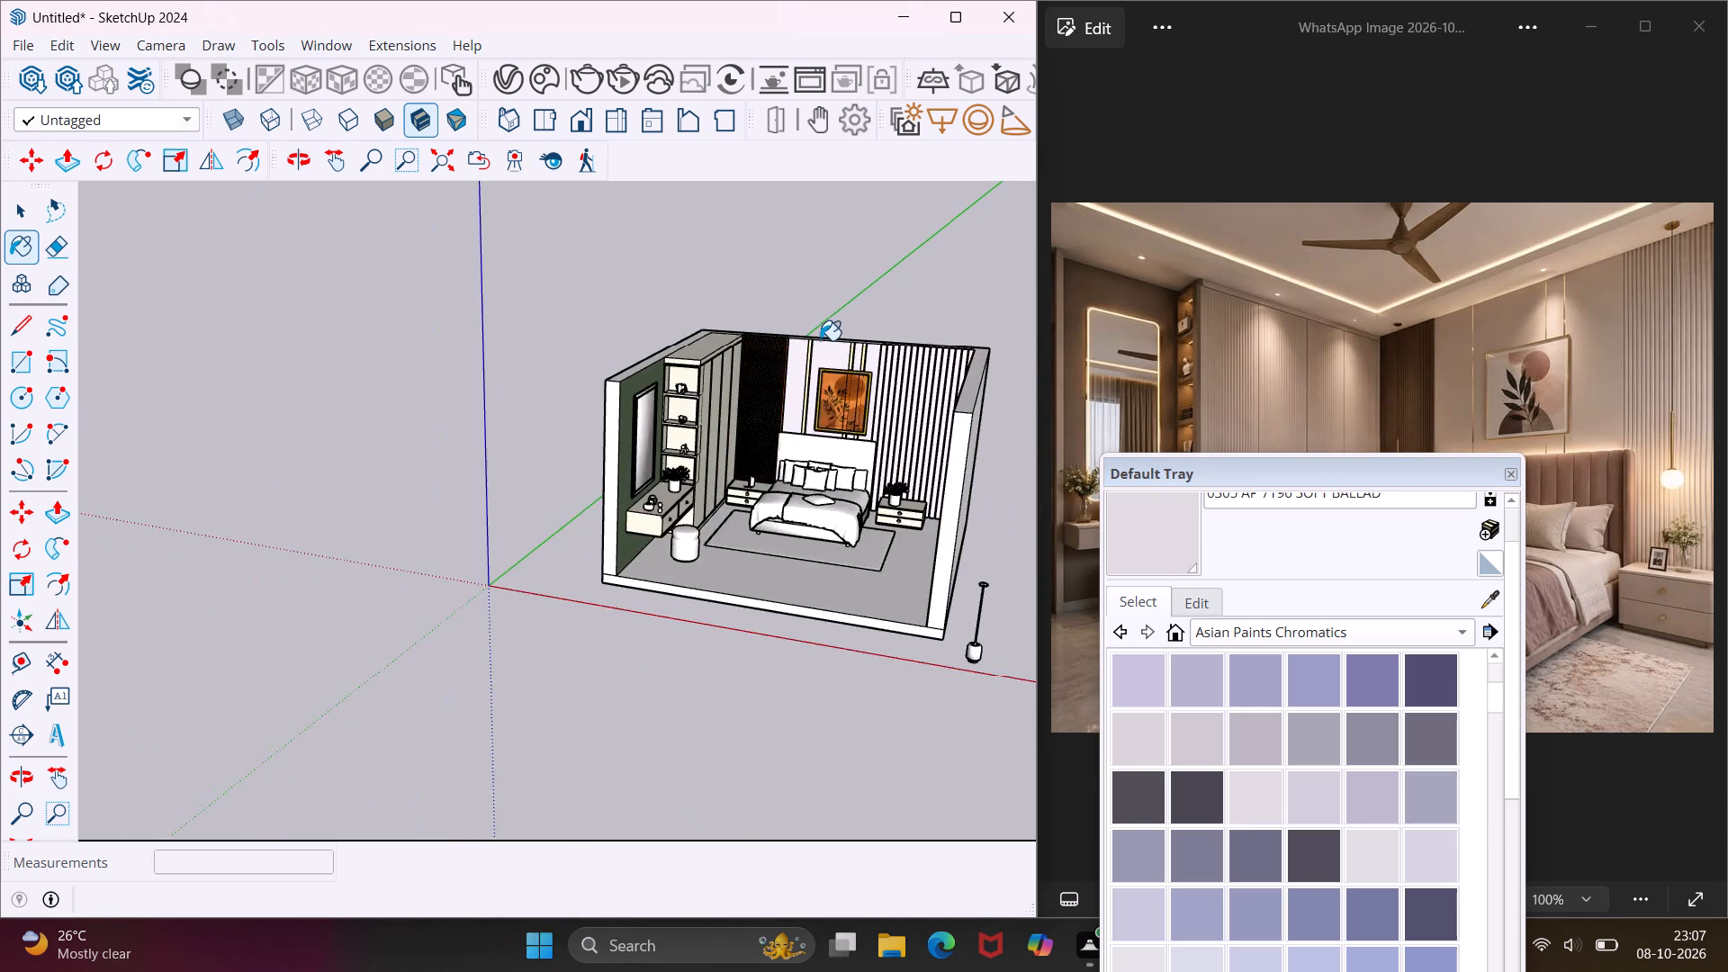
pyautogui.scroll(-5, 820, 340)
pyautogui.moveTo(913, 404); pyautogui.dragTo(1041, 416, button='middle')
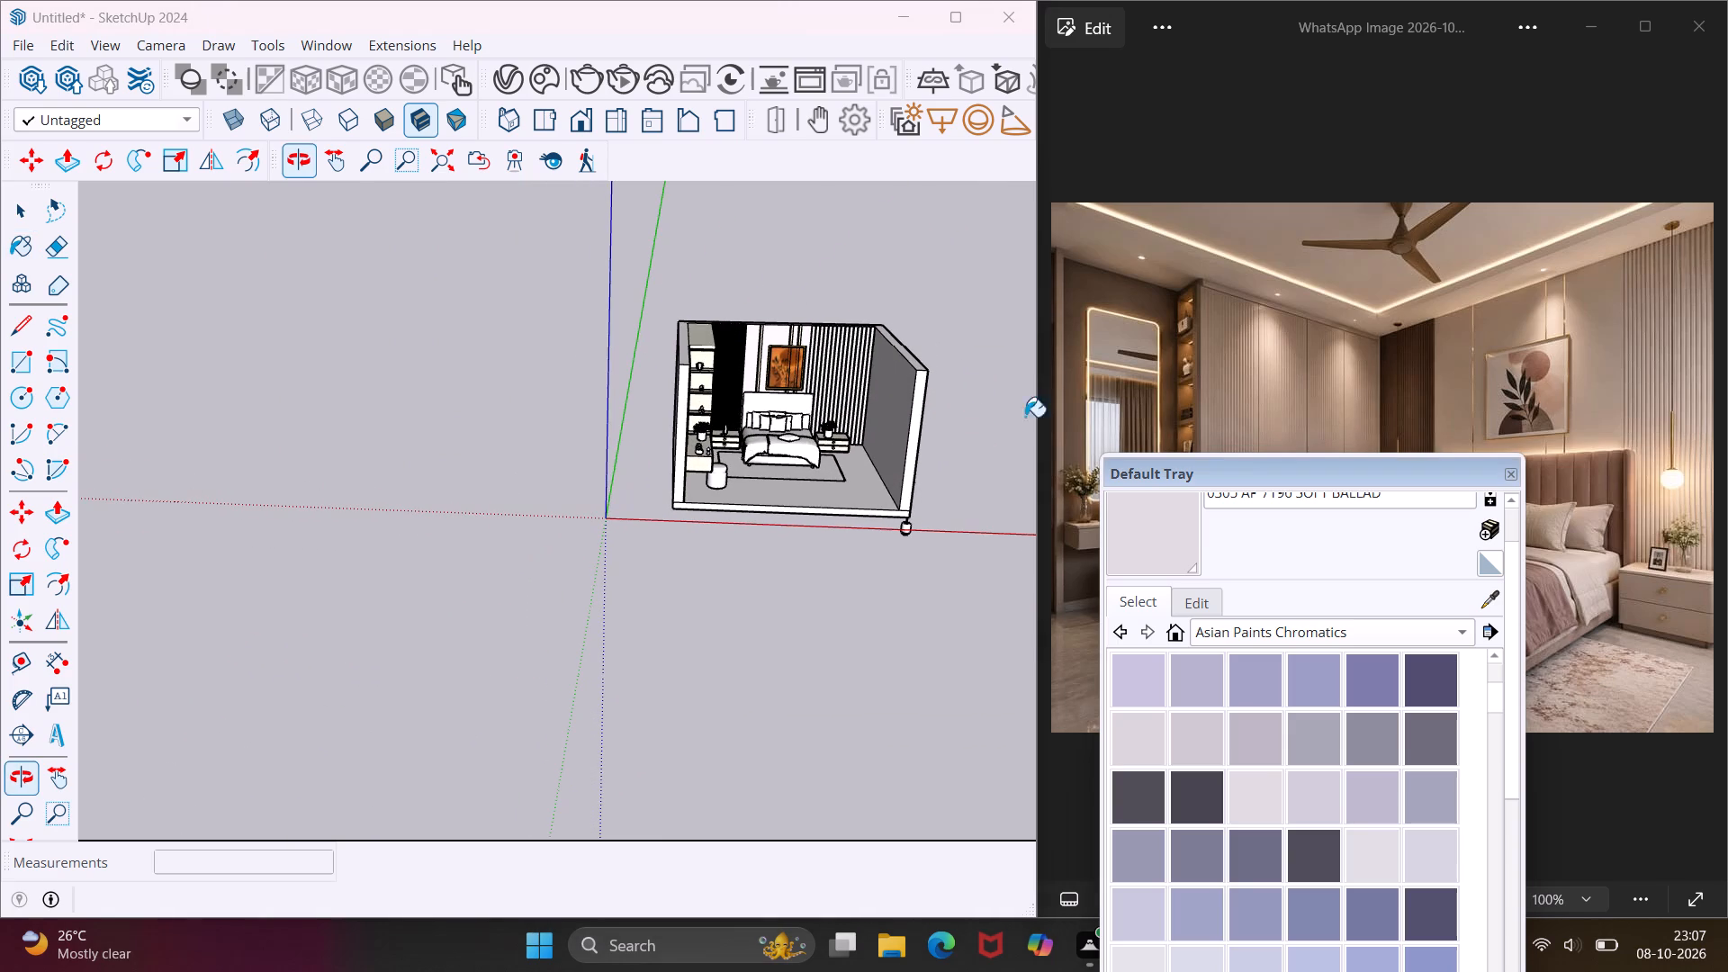
pyautogui.scroll(11, 913, 384)
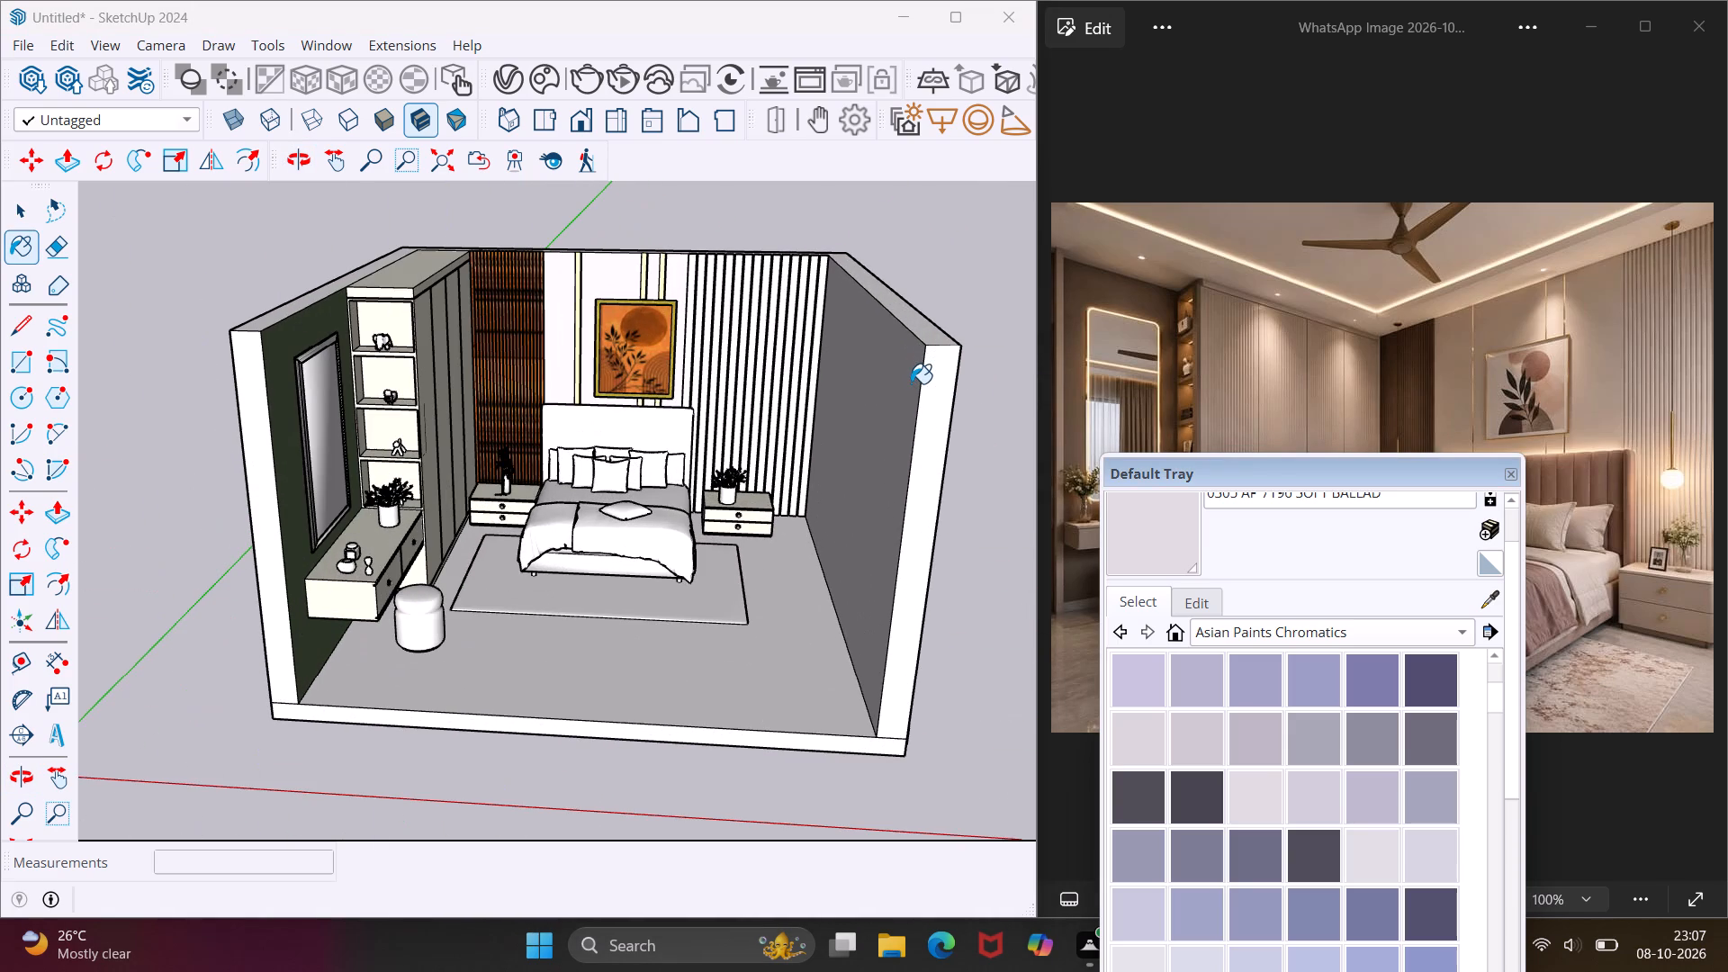
pyautogui.click(911, 383)
pyautogui.press('Escape')
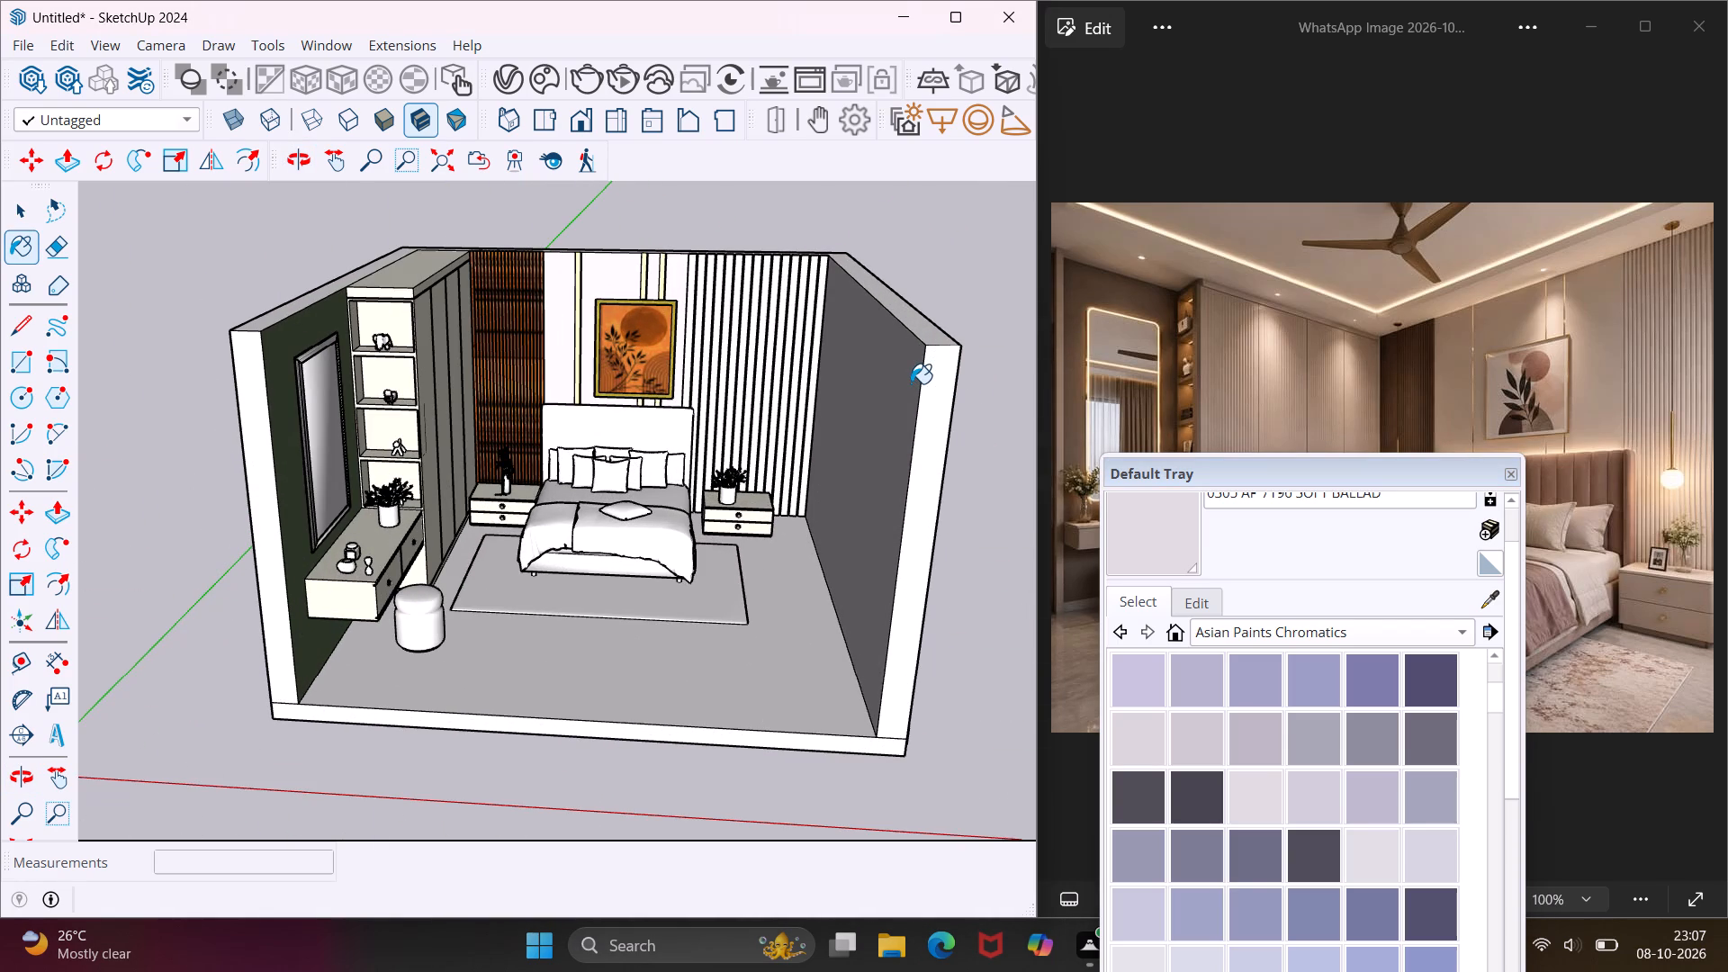
pyautogui.press('space')
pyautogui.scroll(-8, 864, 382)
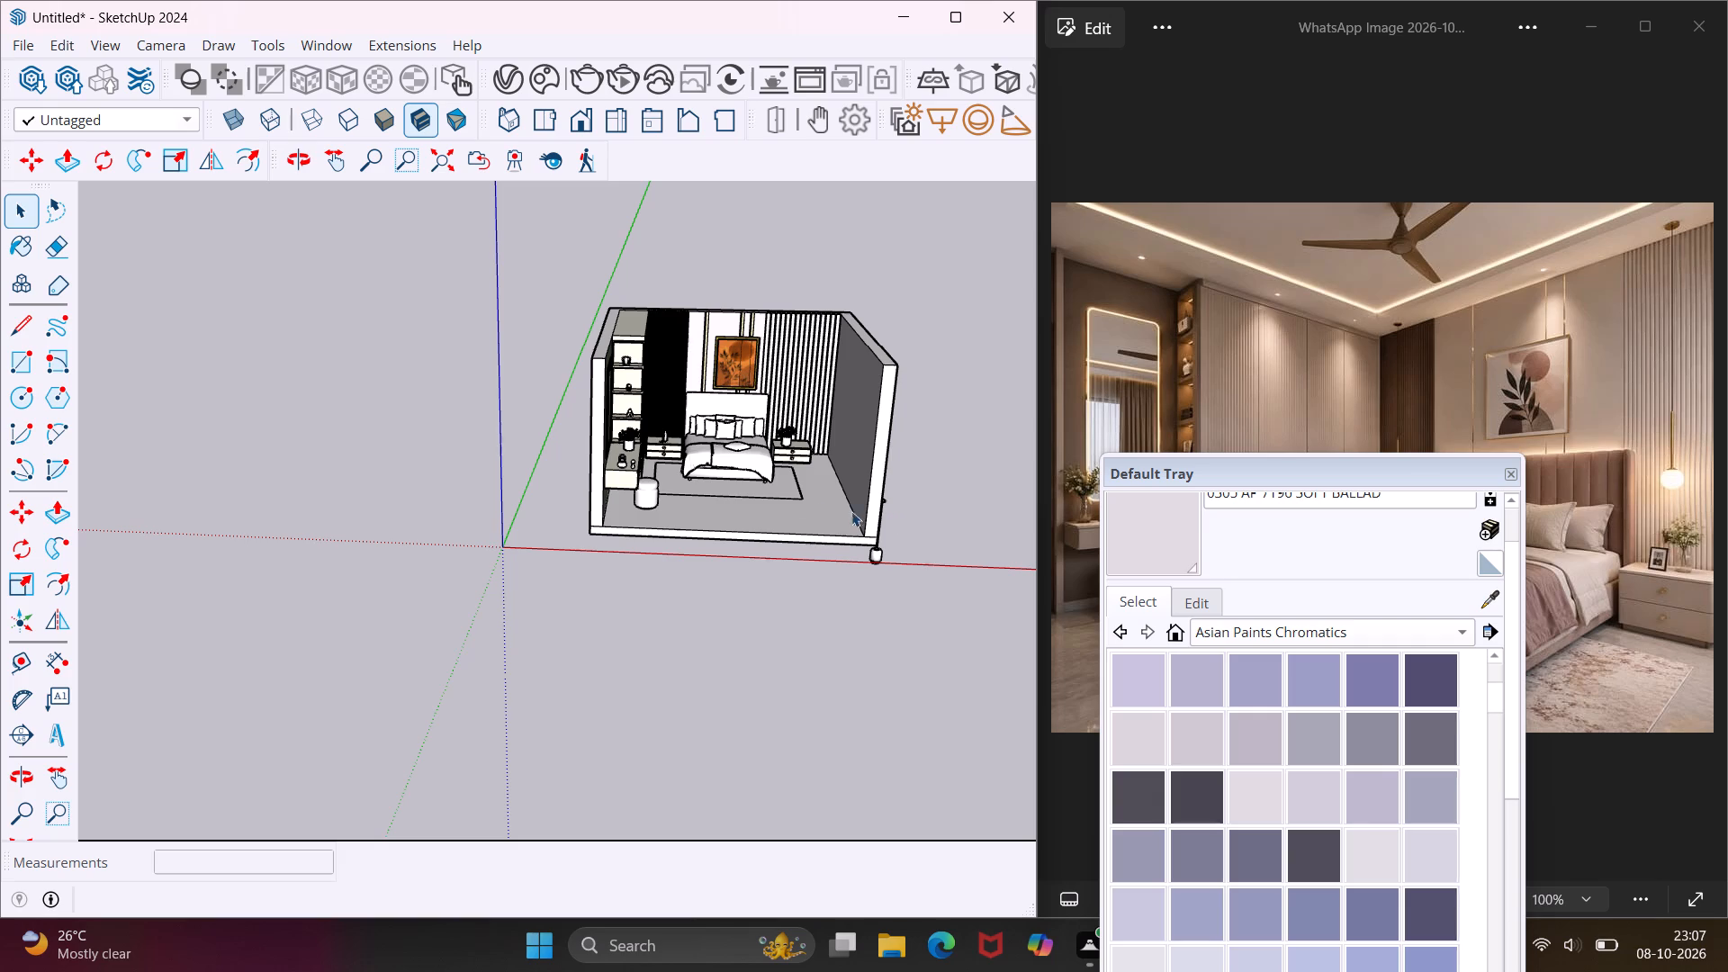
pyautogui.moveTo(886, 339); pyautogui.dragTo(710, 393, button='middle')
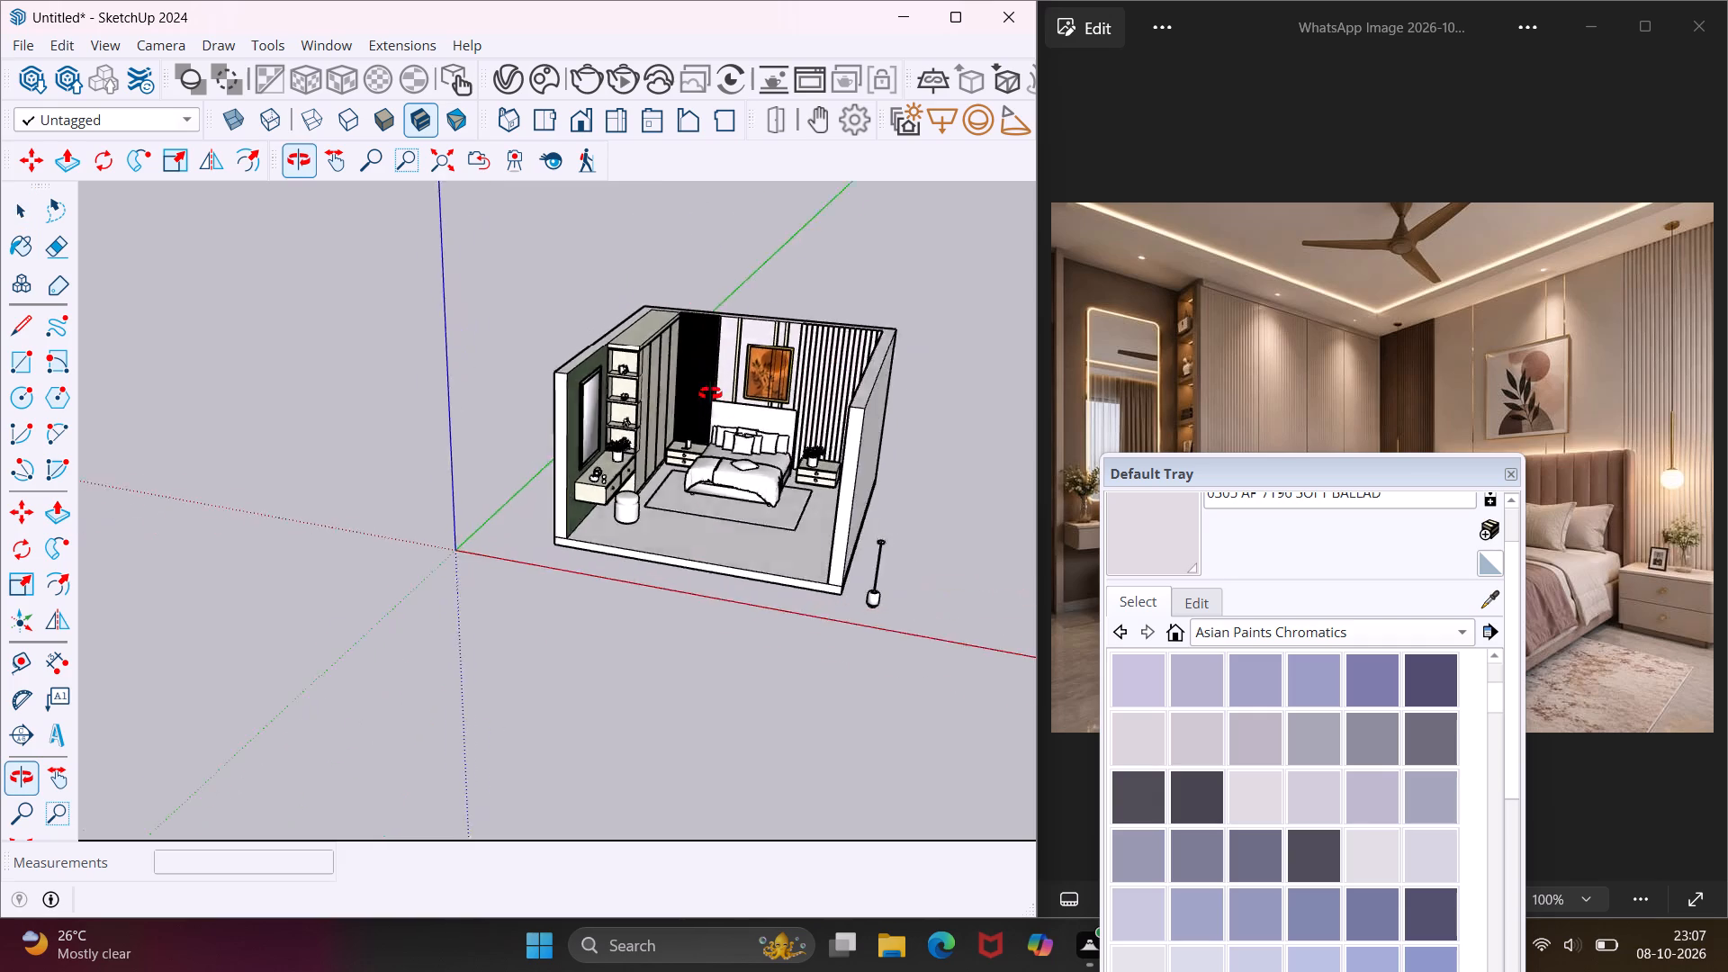
# Draw an upright rotated rectangle, 16' 6" long and 6" high, along the outer top edge of the wall behind the bed.
pyautogui.moveTo(710, 393); pyautogui.dragTo(762, 615, button='middle')
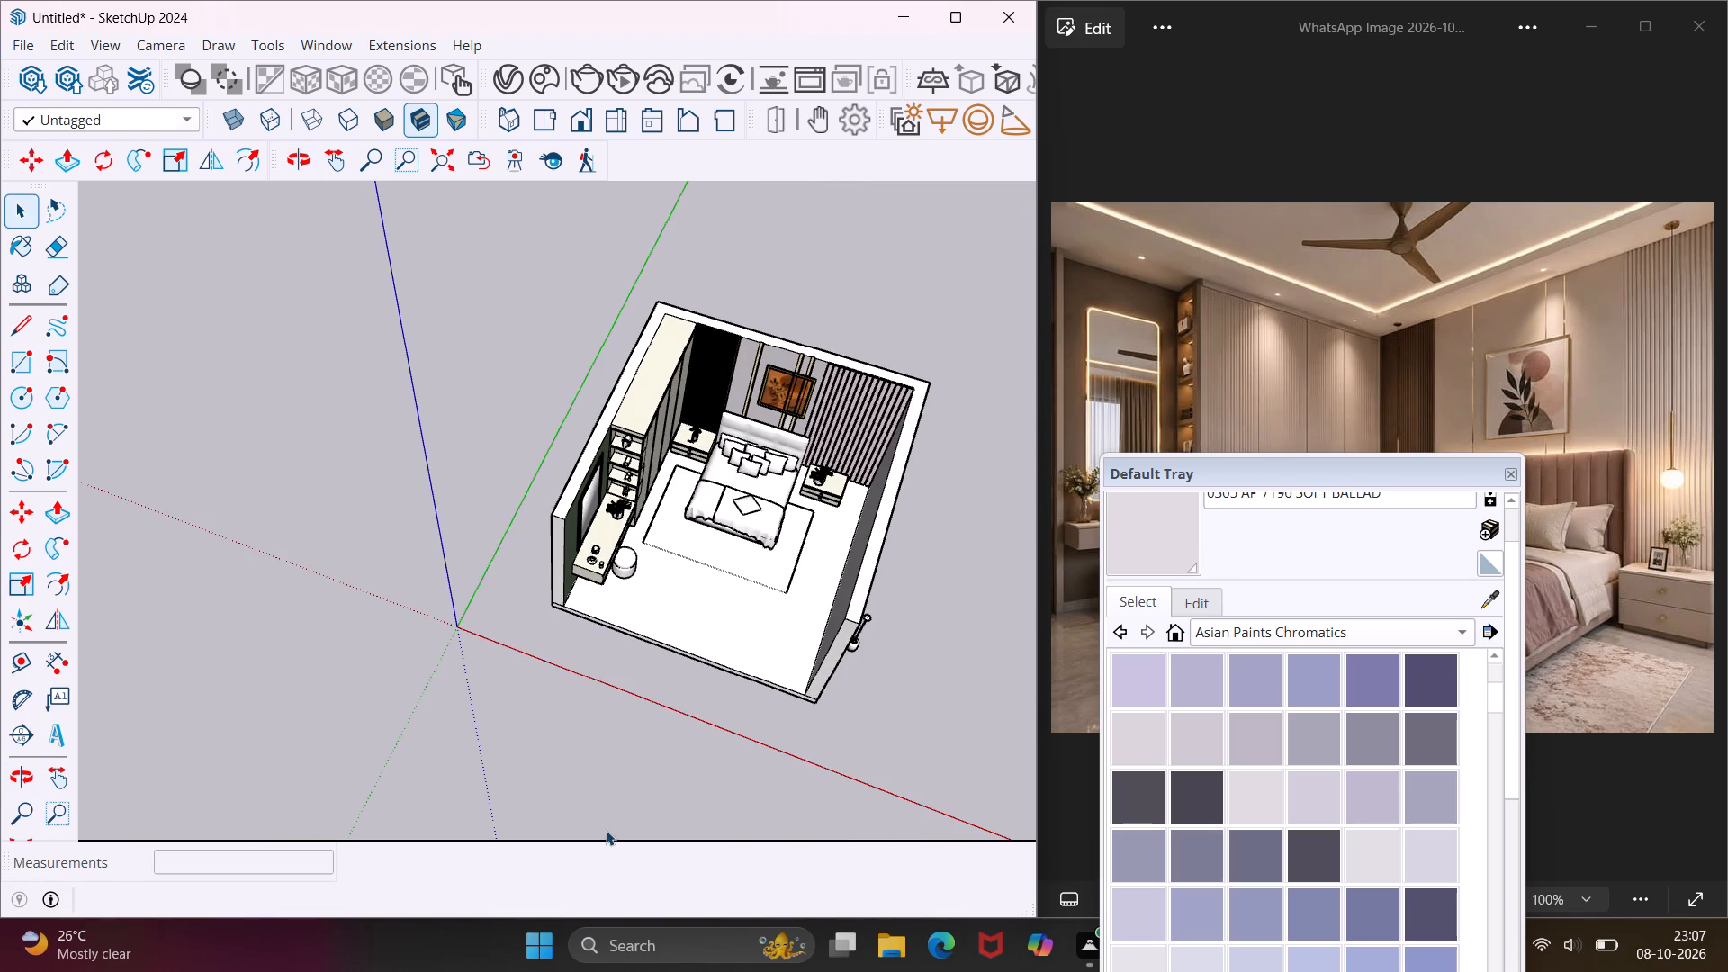
pyautogui.click(59, 371)
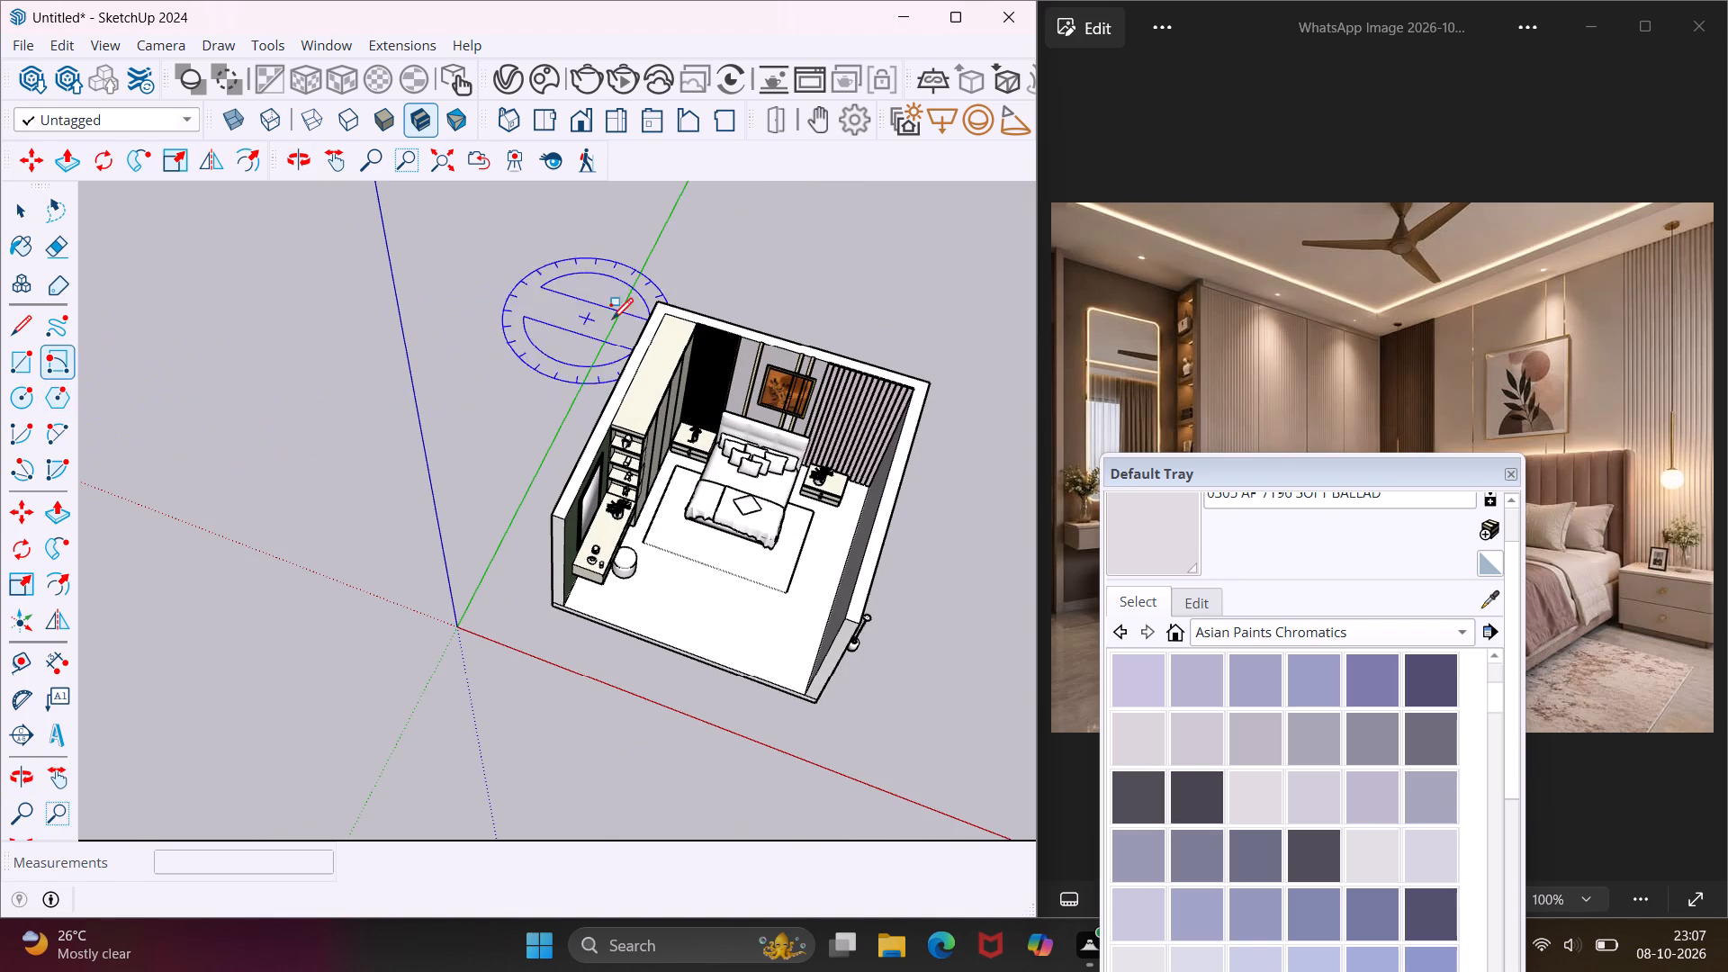
pyautogui.click(657, 301)
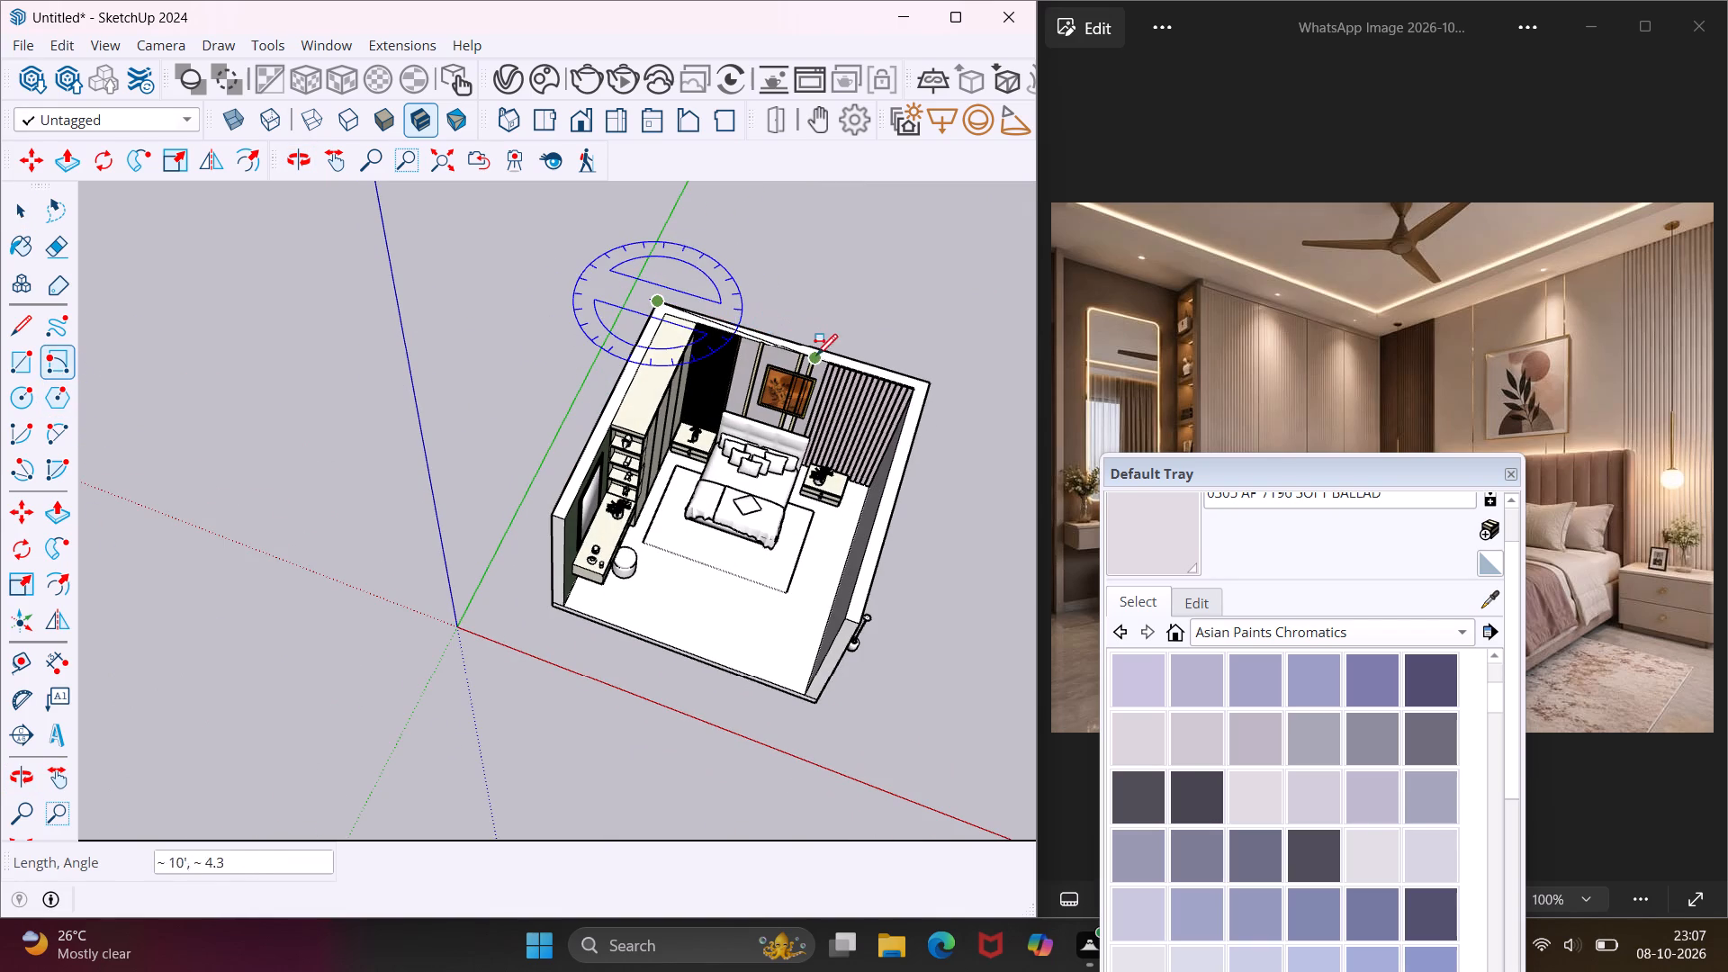
pyautogui.click(927, 383)
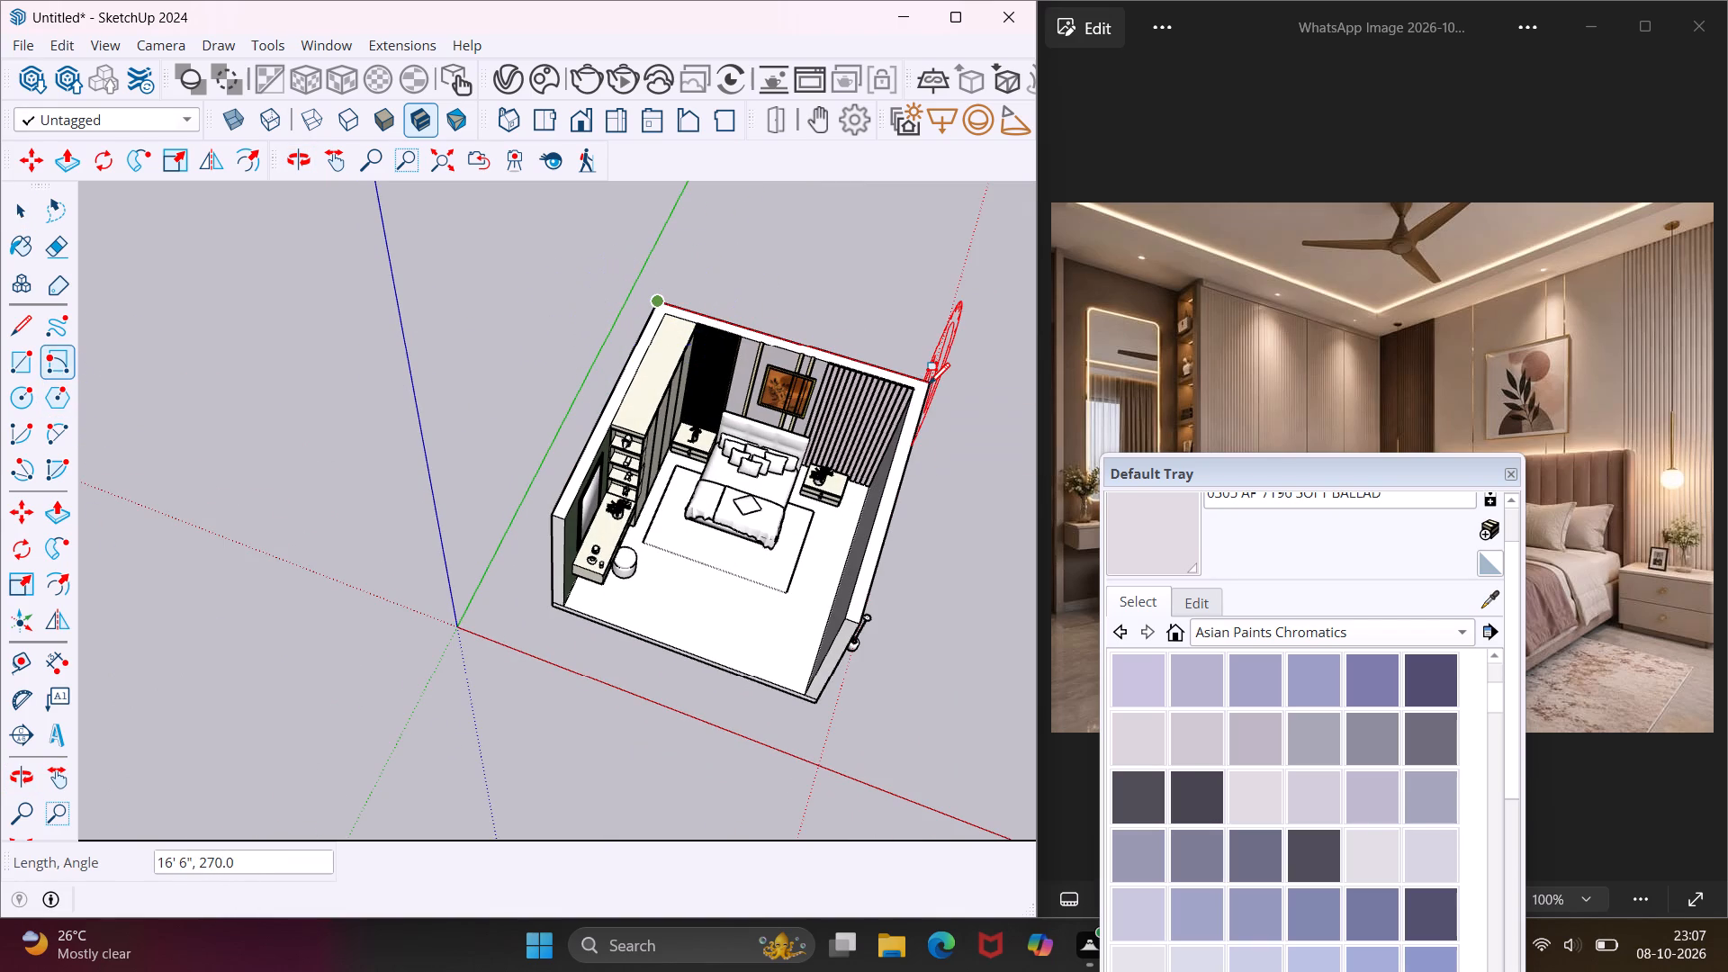
pyautogui.moveTo(928, 383); pyautogui.dragTo(472, 130, button='middle')
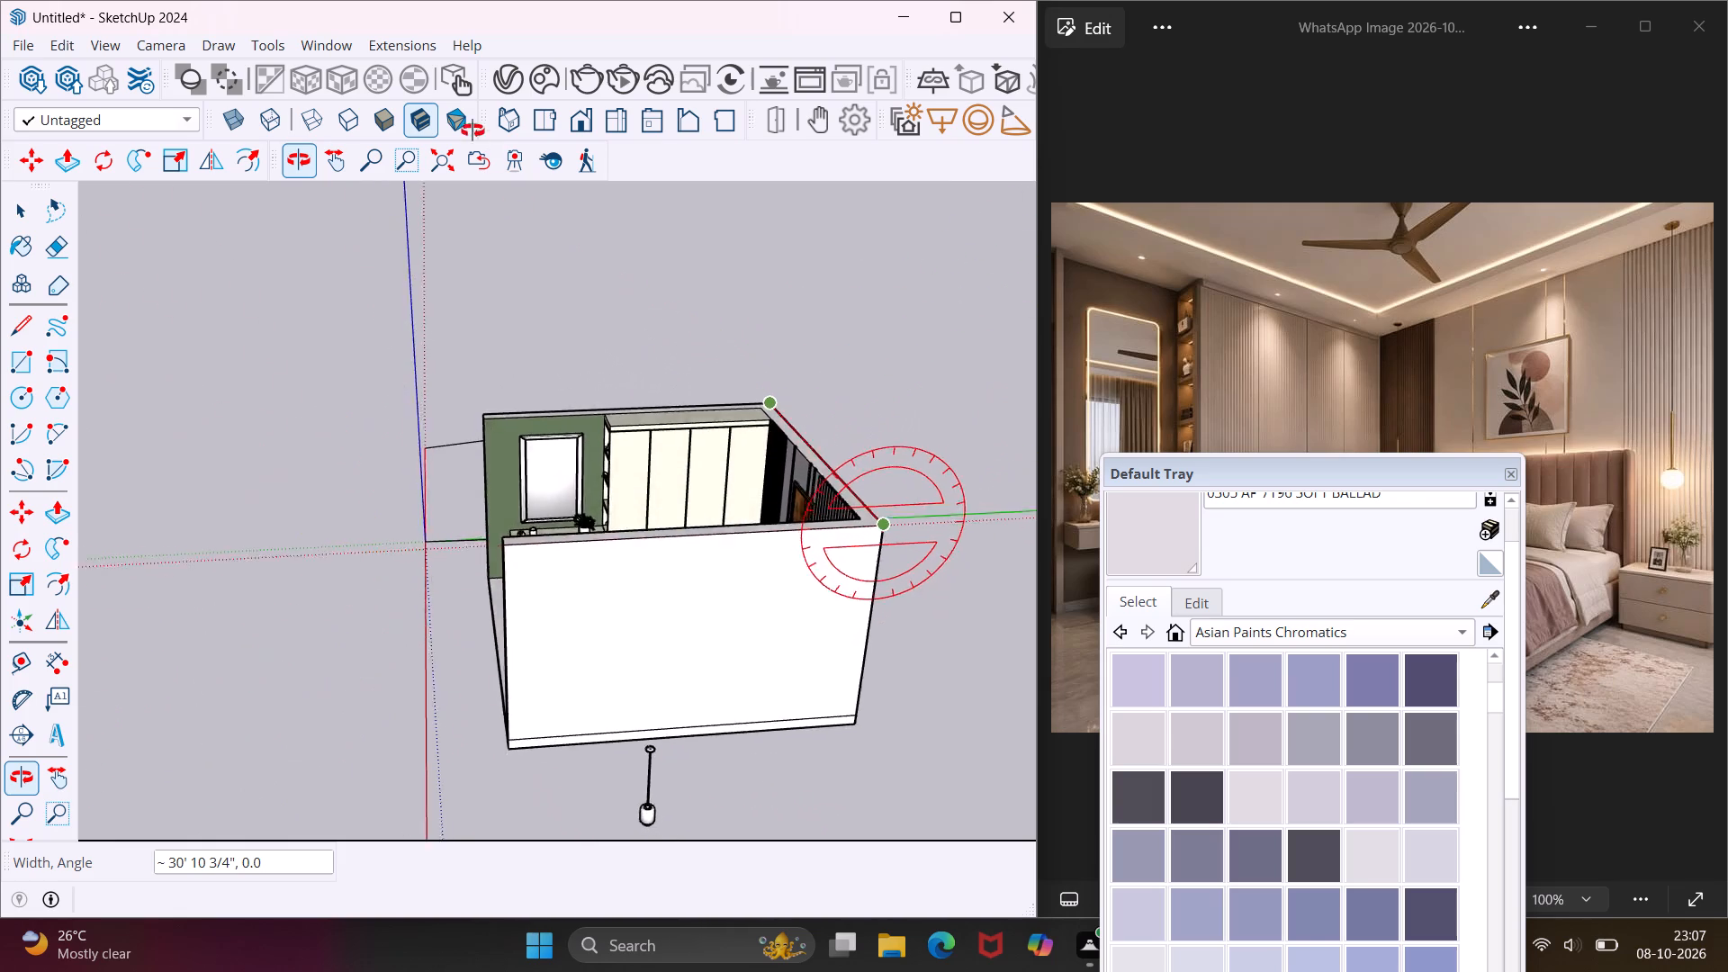
pyautogui.moveTo(472, 130); pyautogui.dragTo(464, 110, button='middle')
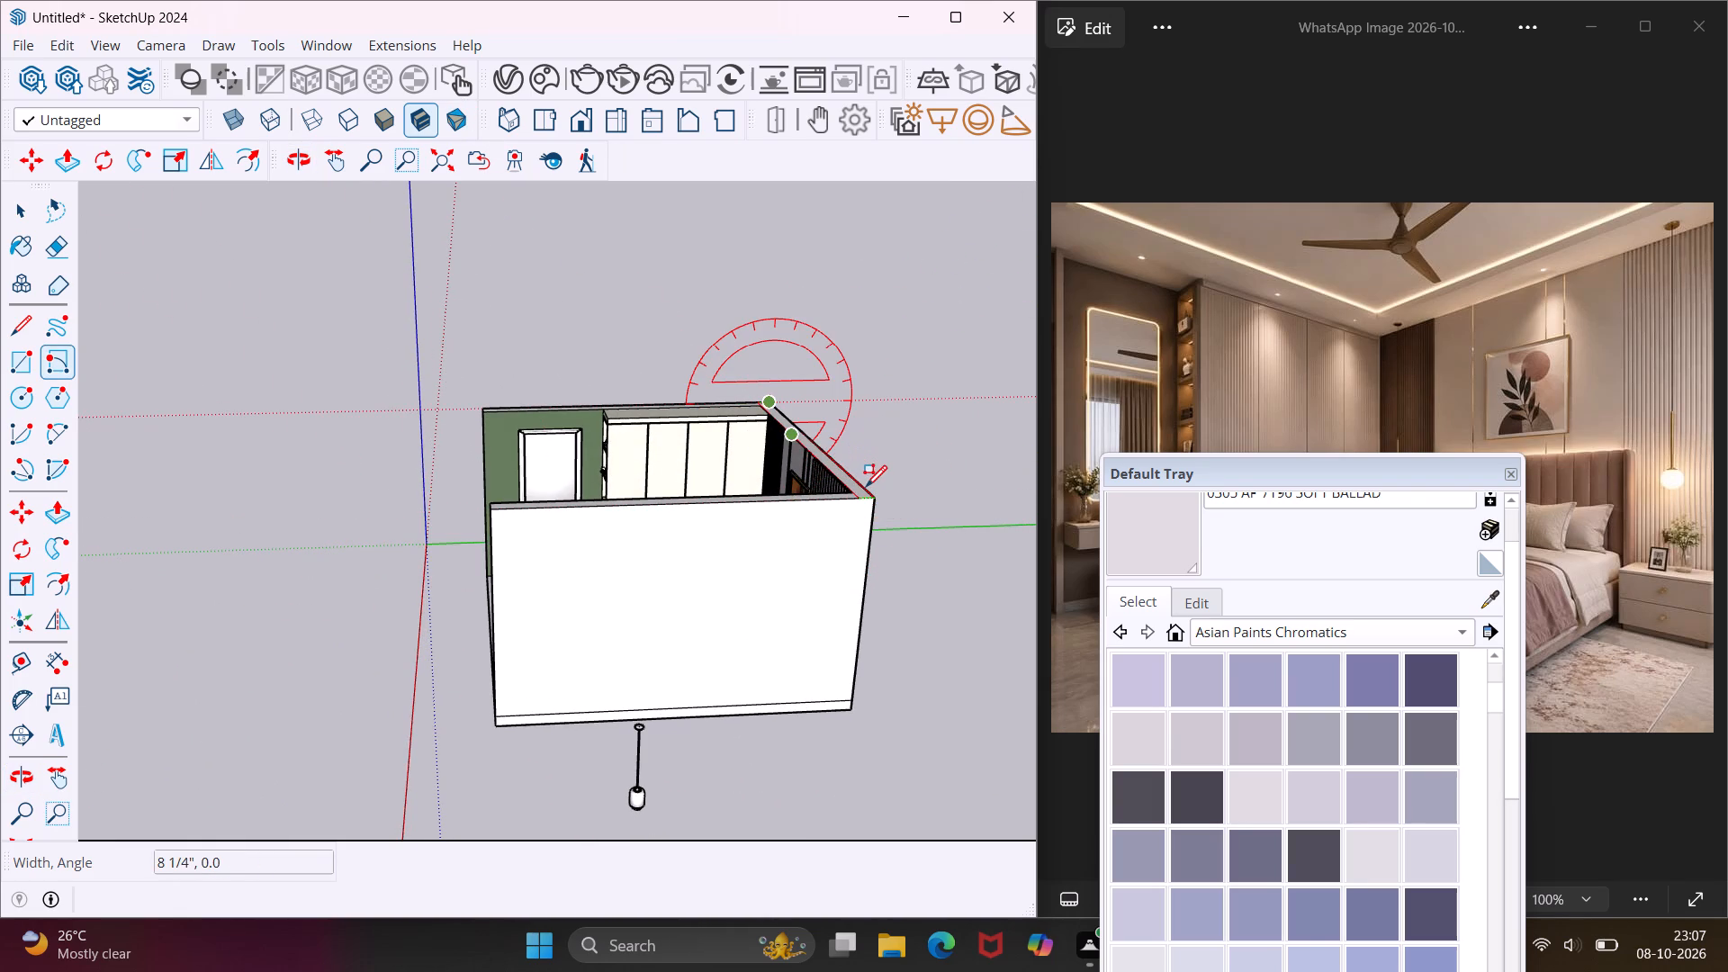
pyautogui.scroll(8, 866, 486)
pyautogui.moveTo(881, 492); pyautogui.dragTo(814, 417, button='middle')
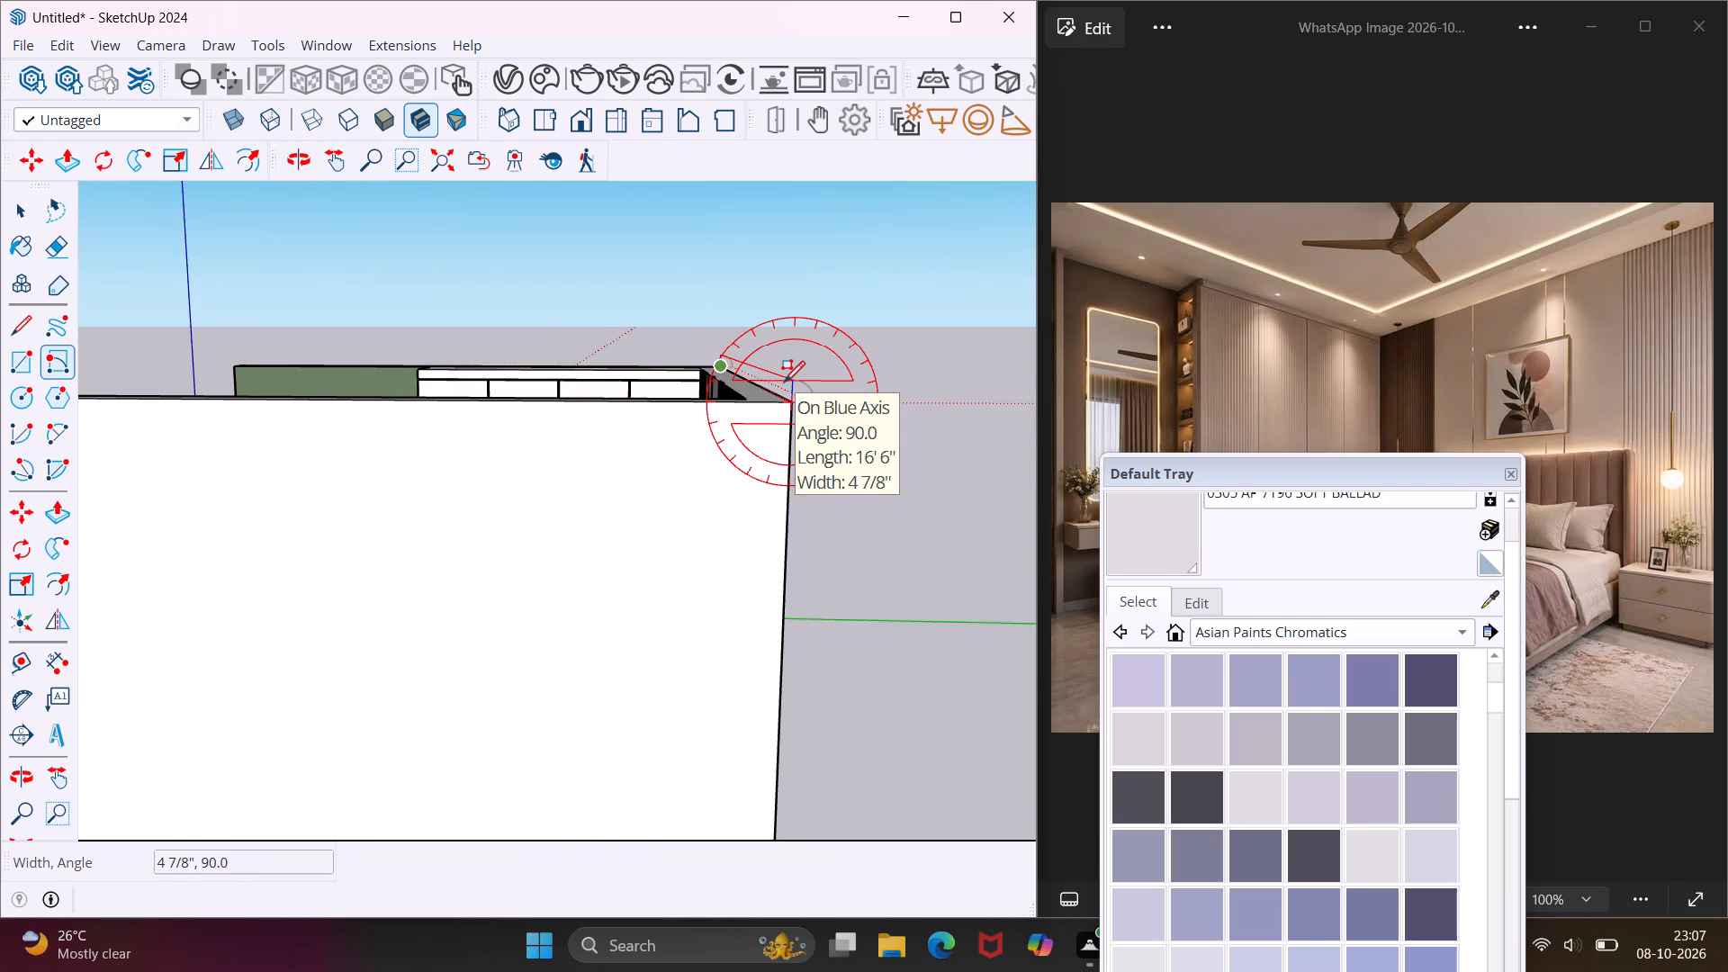
pyautogui.press('6')
pyautogui.hotkey('shift', '"')
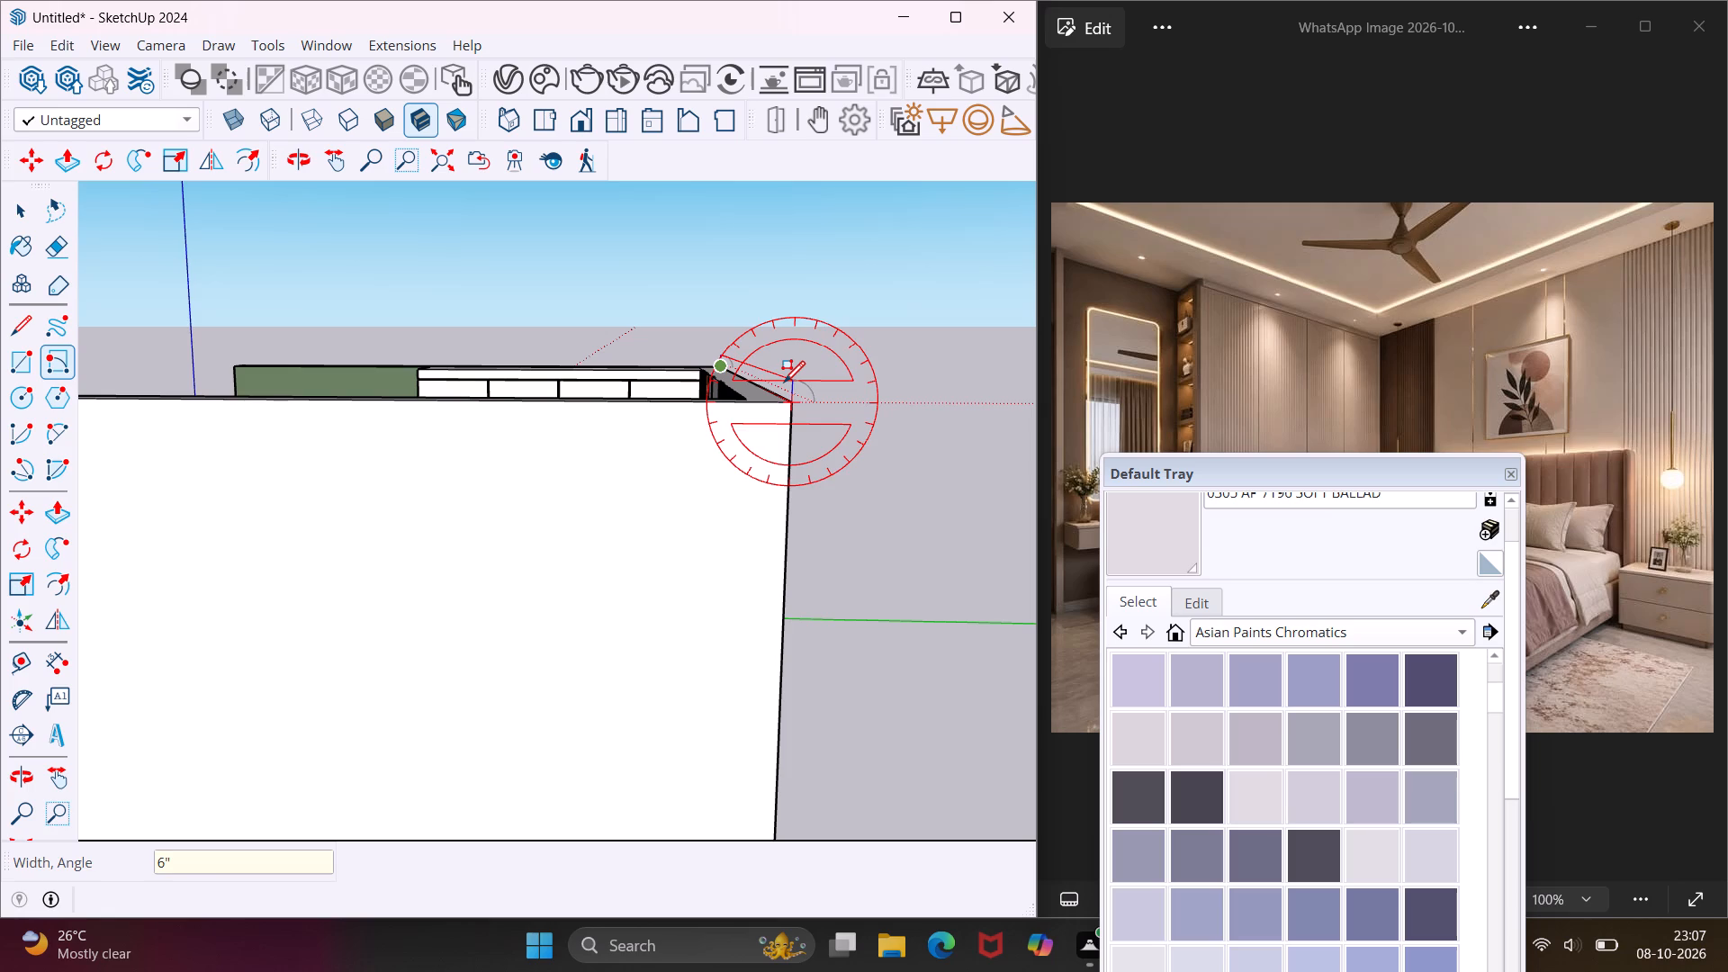
pyautogui.press('Return')
pyautogui.press('Escape')
pyautogui.press('space')
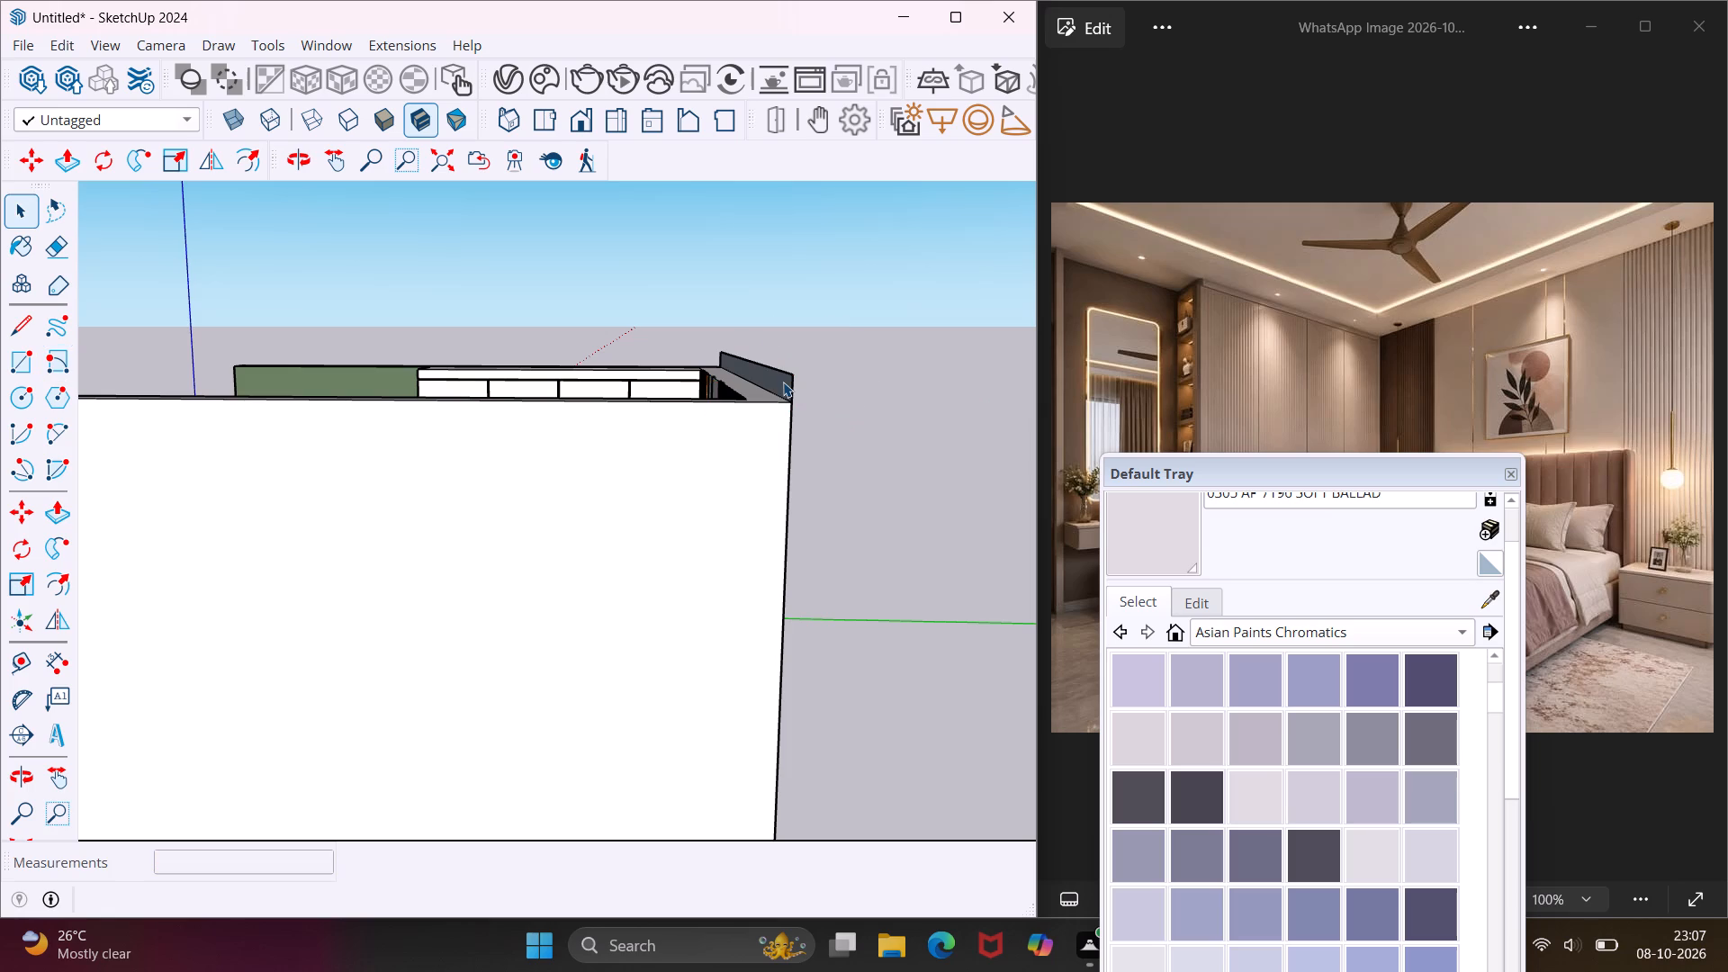
# Push/Pull the 6" high rectangle 16' 6" across the room to form the ceiling slab up to the open front.
pyautogui.click(783, 382)
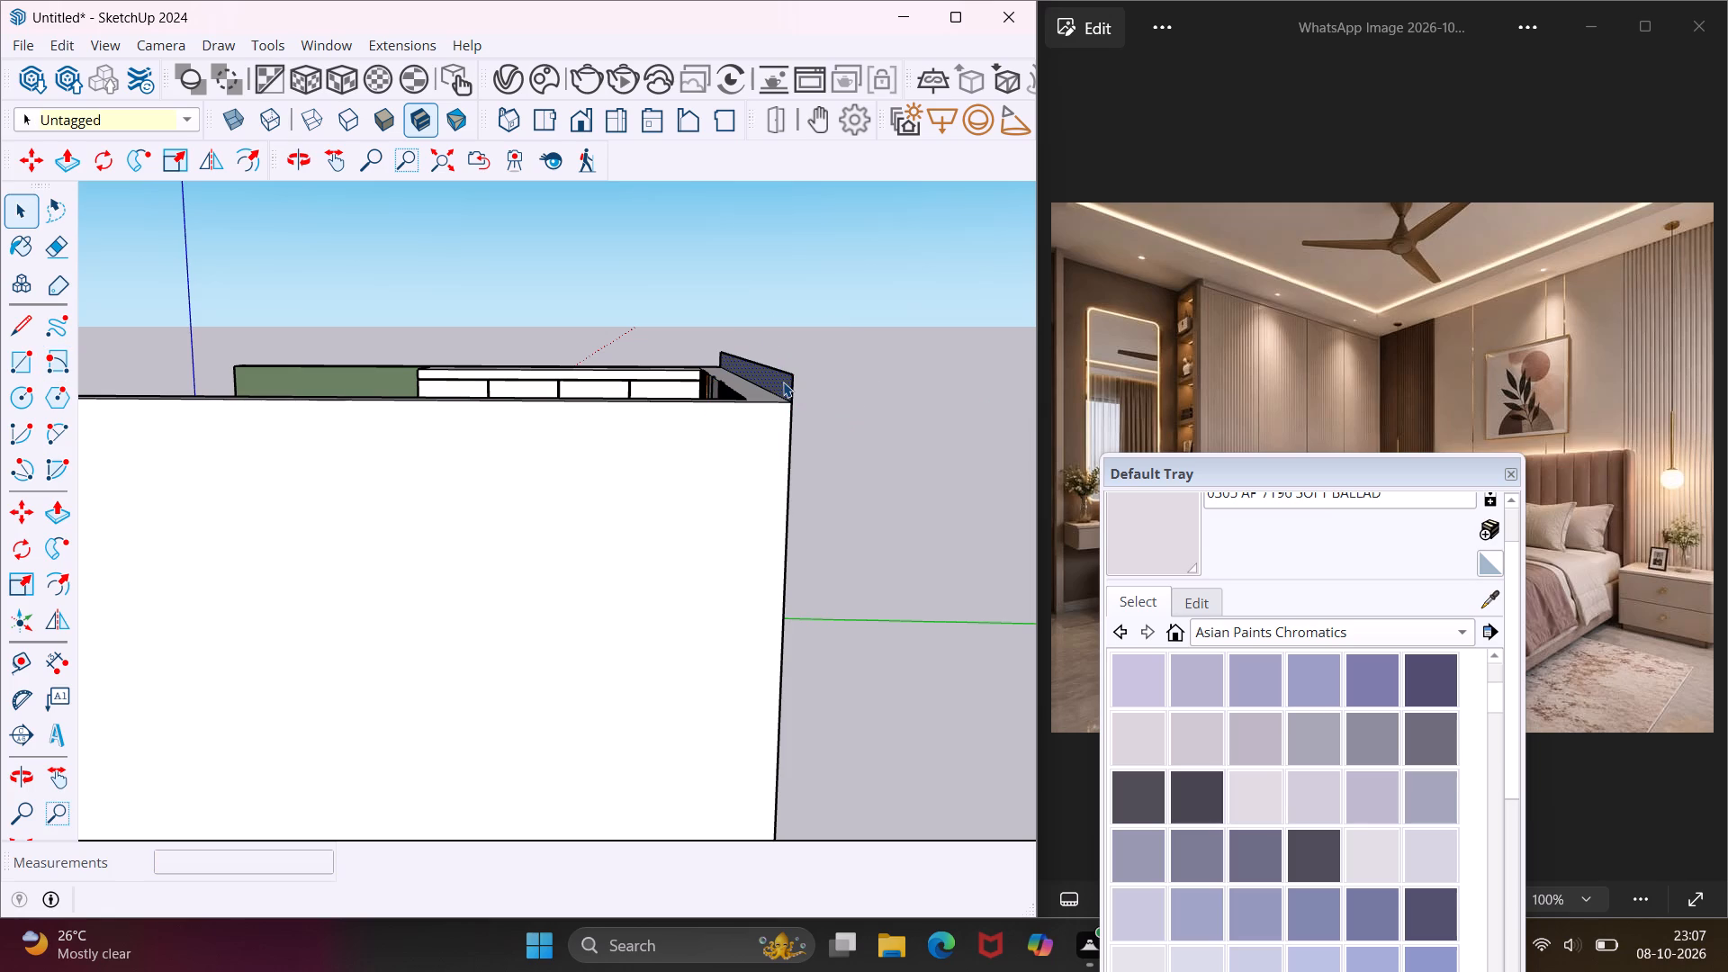
pyautogui.press('p')
pyautogui.click(783, 382)
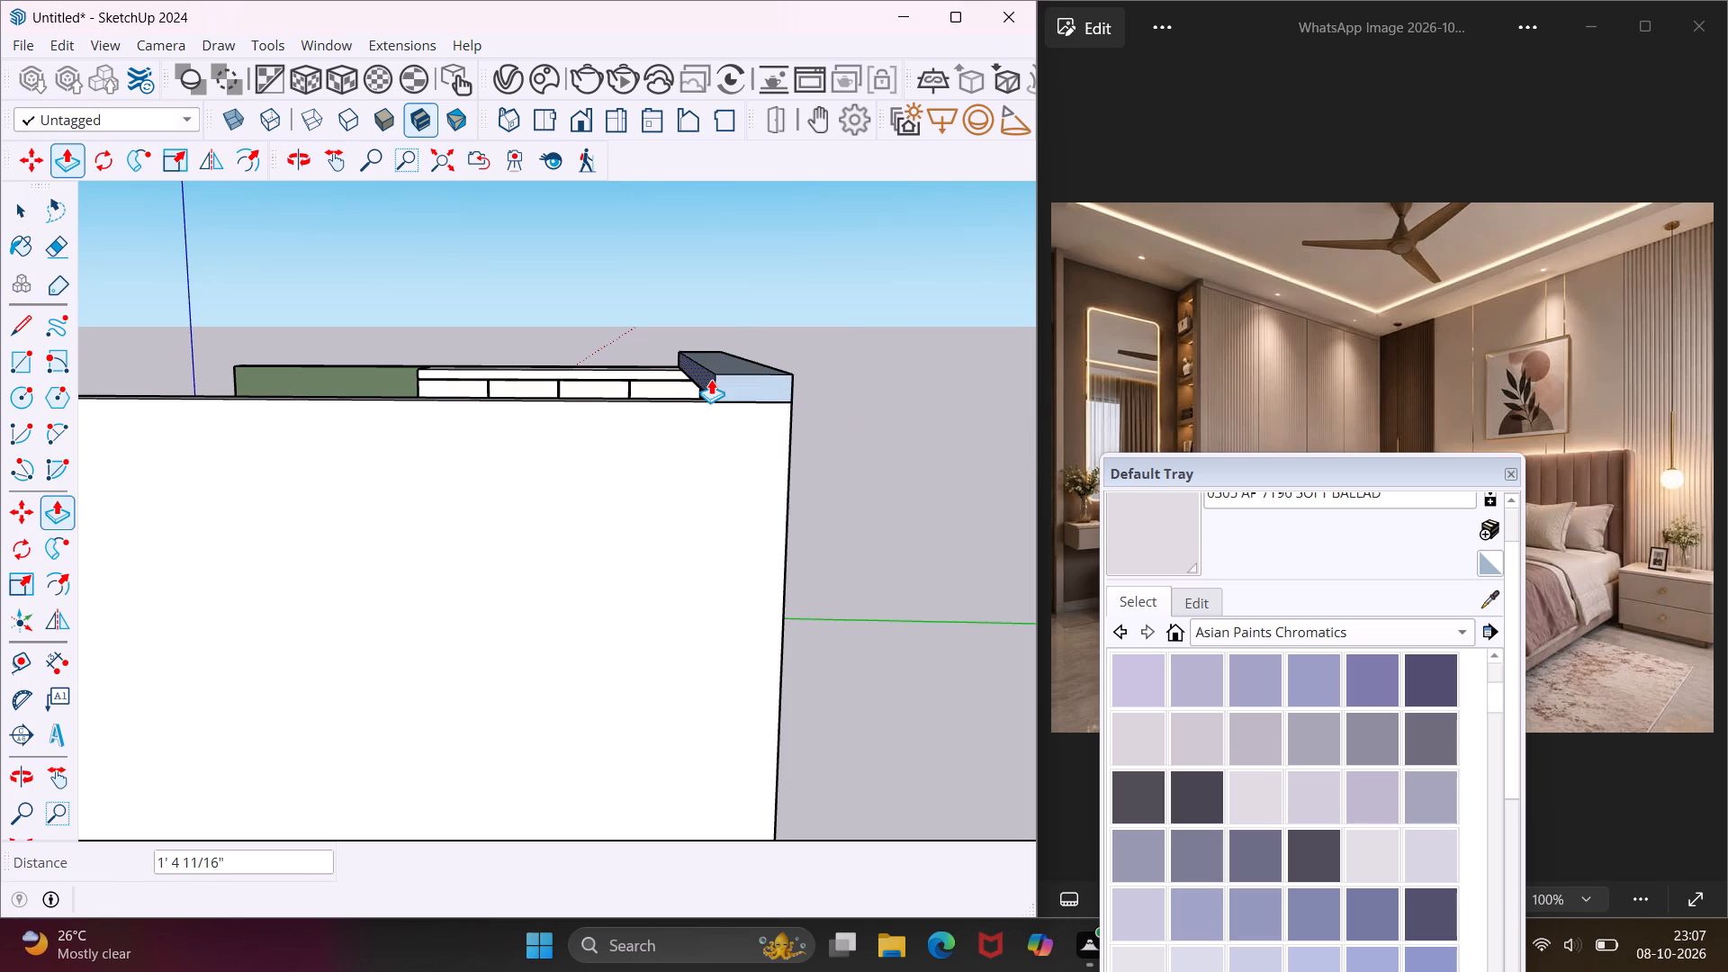
pyautogui.scroll(-7, 711, 379)
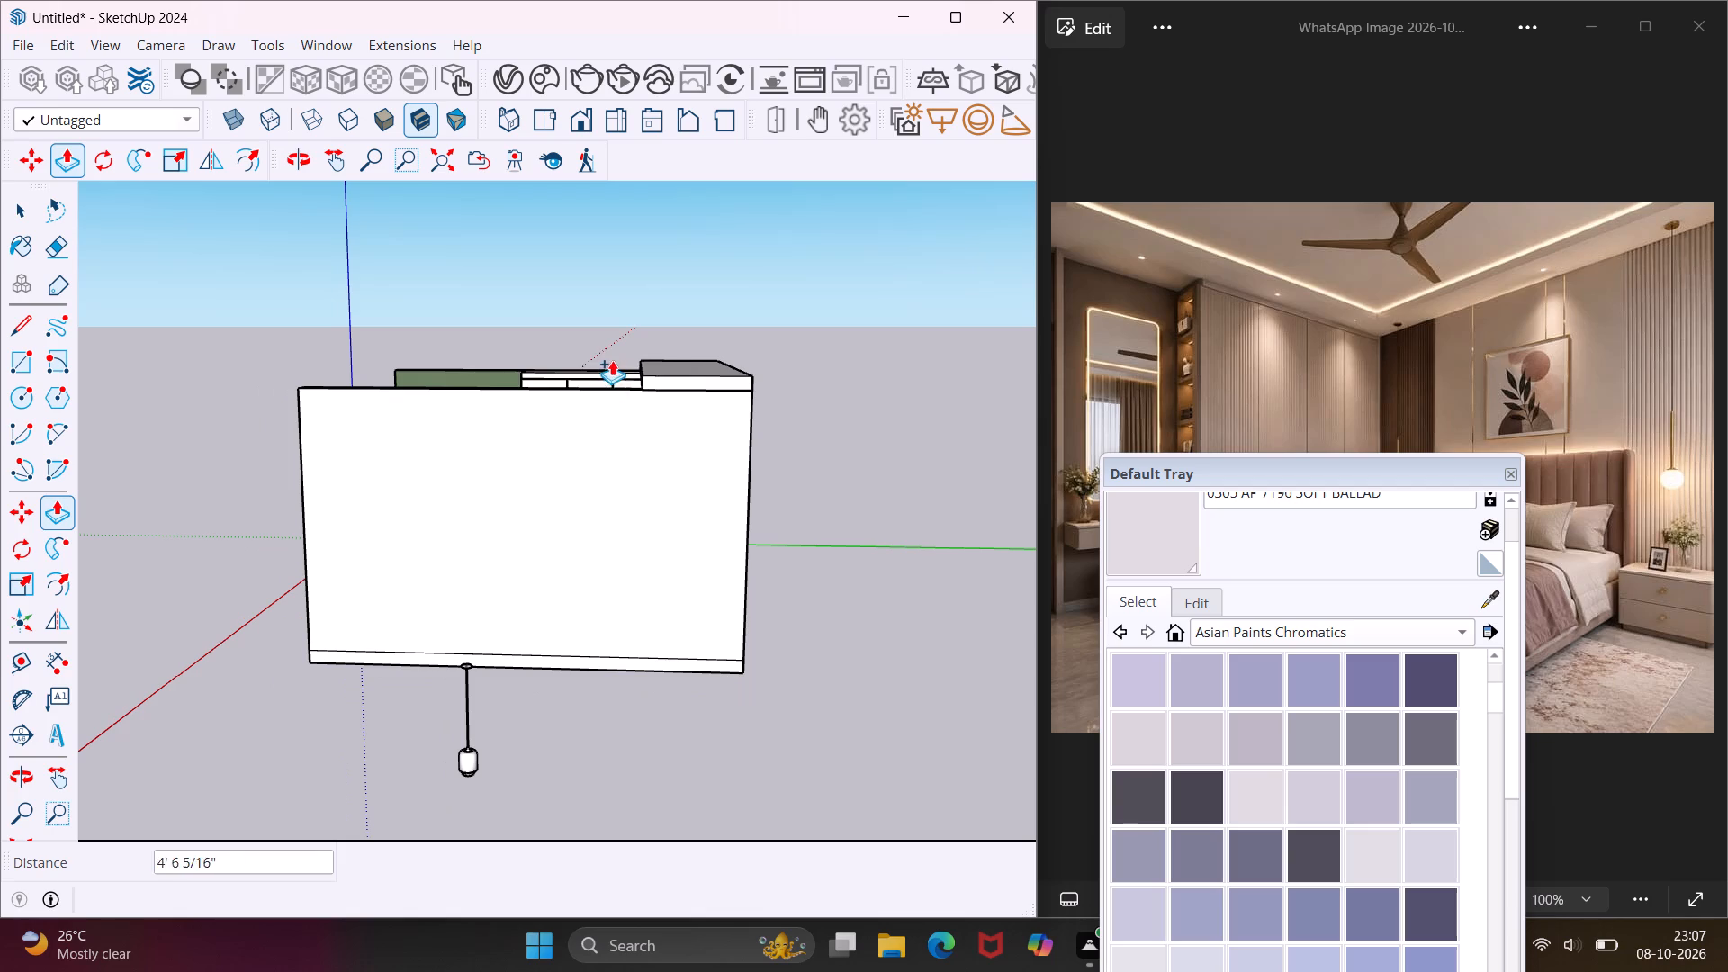
pyautogui.click(306, 392)
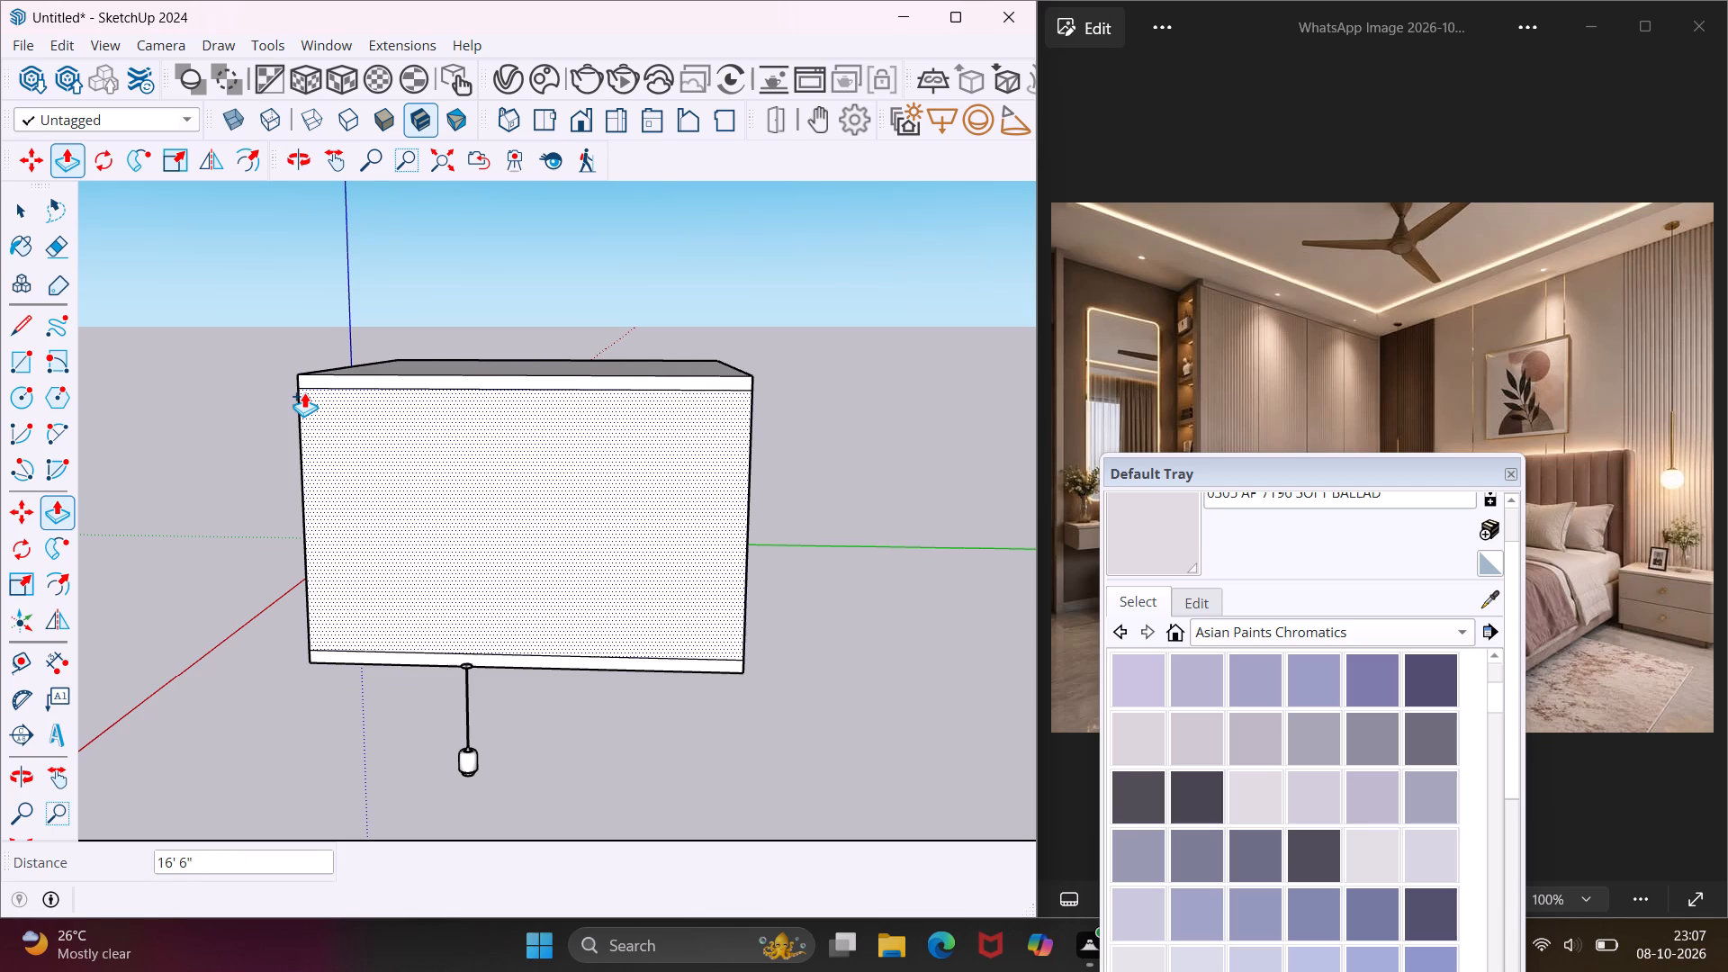
pyautogui.moveTo(292, 384); pyautogui.dragTo(846, 373, button='middle')
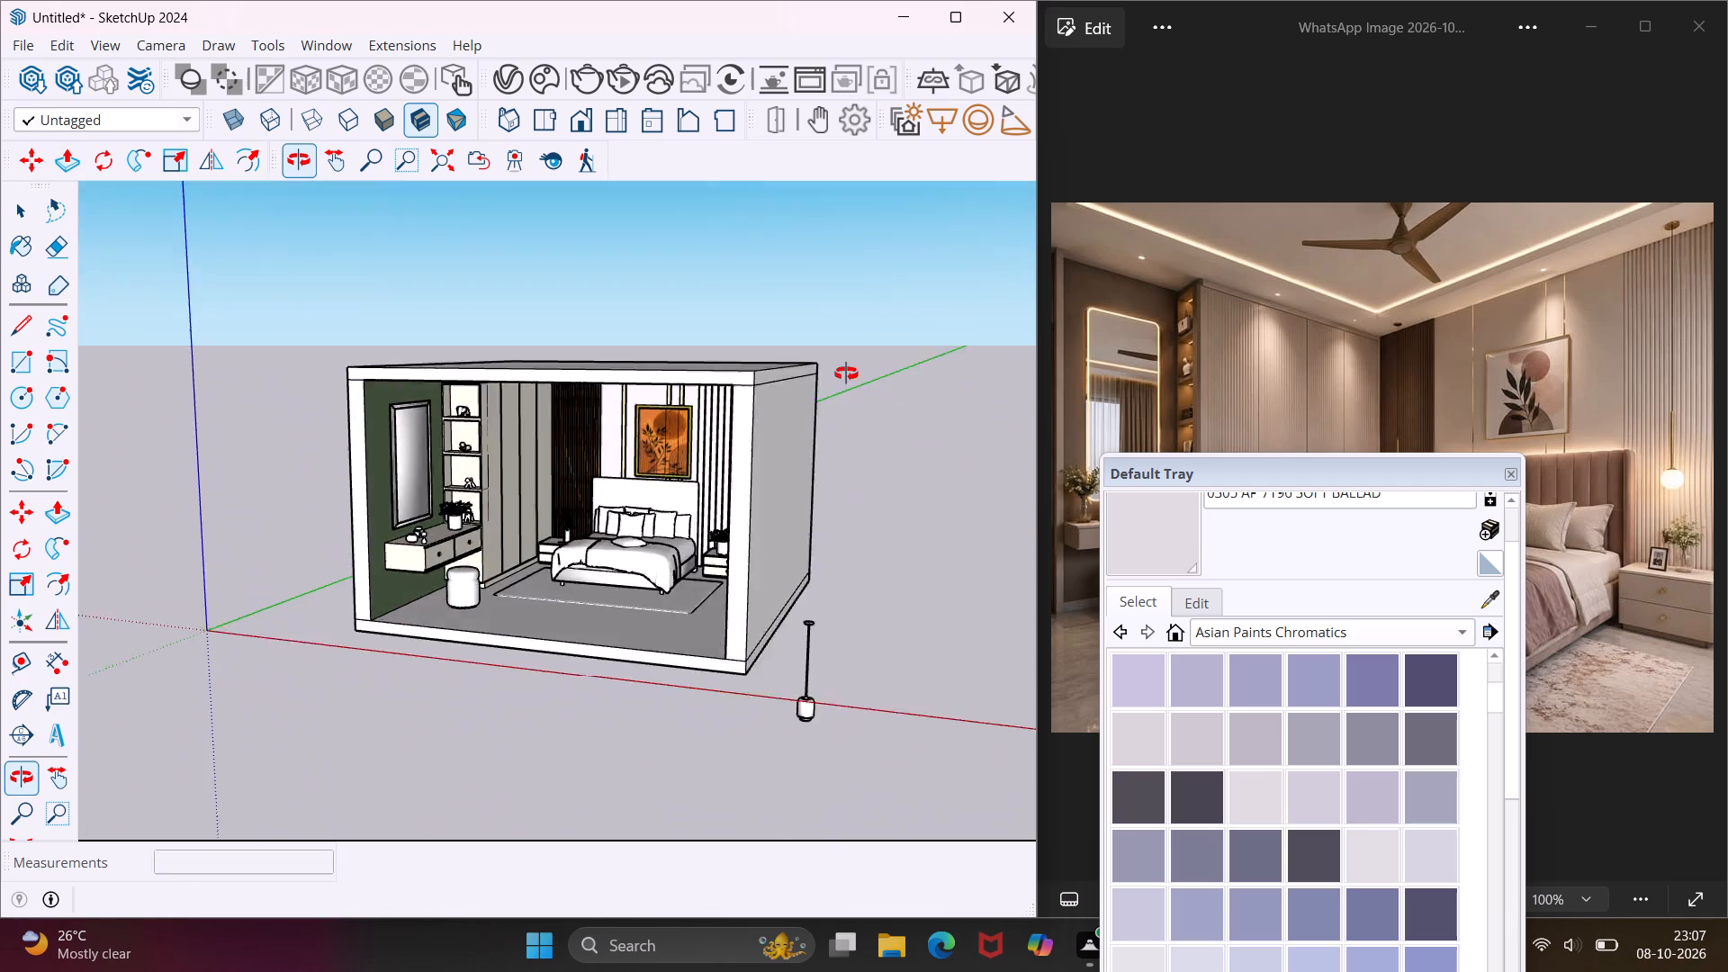
pyautogui.moveTo(846, 373); pyautogui.dragTo(956, 292, button='middle')
pyautogui.press('Escape')
pyautogui.press('space')
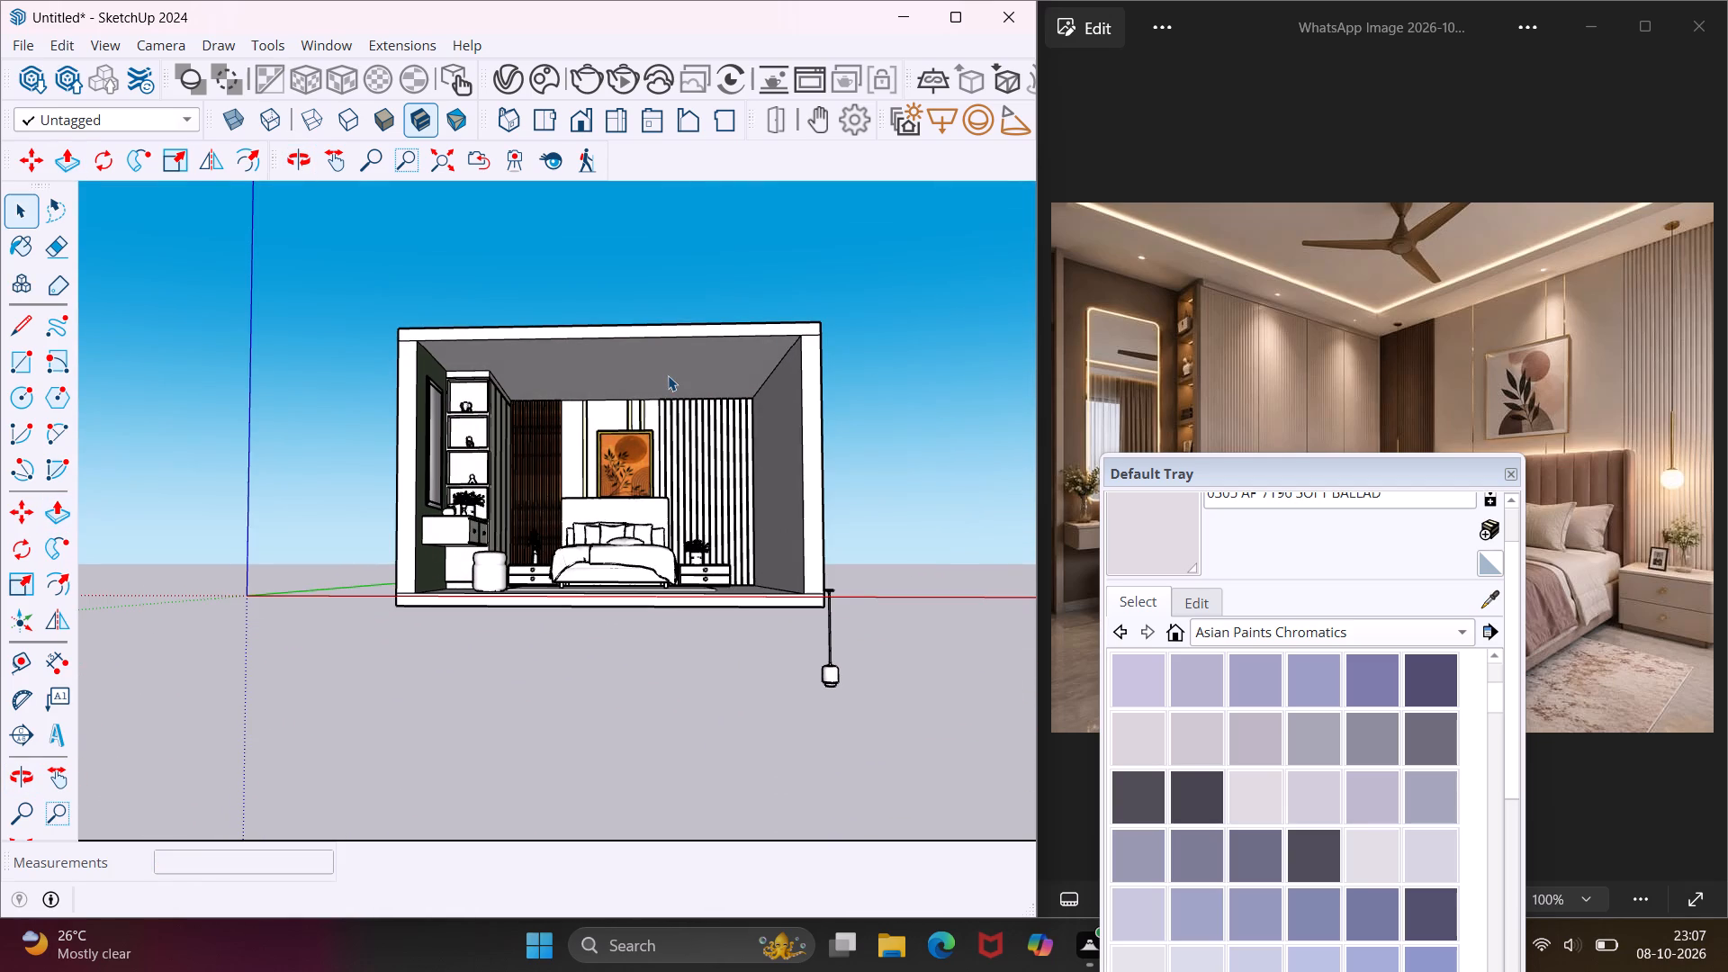
# Offset the outline of the ceiling's underside inward by about 1' 11".
pyautogui.click(668, 375)
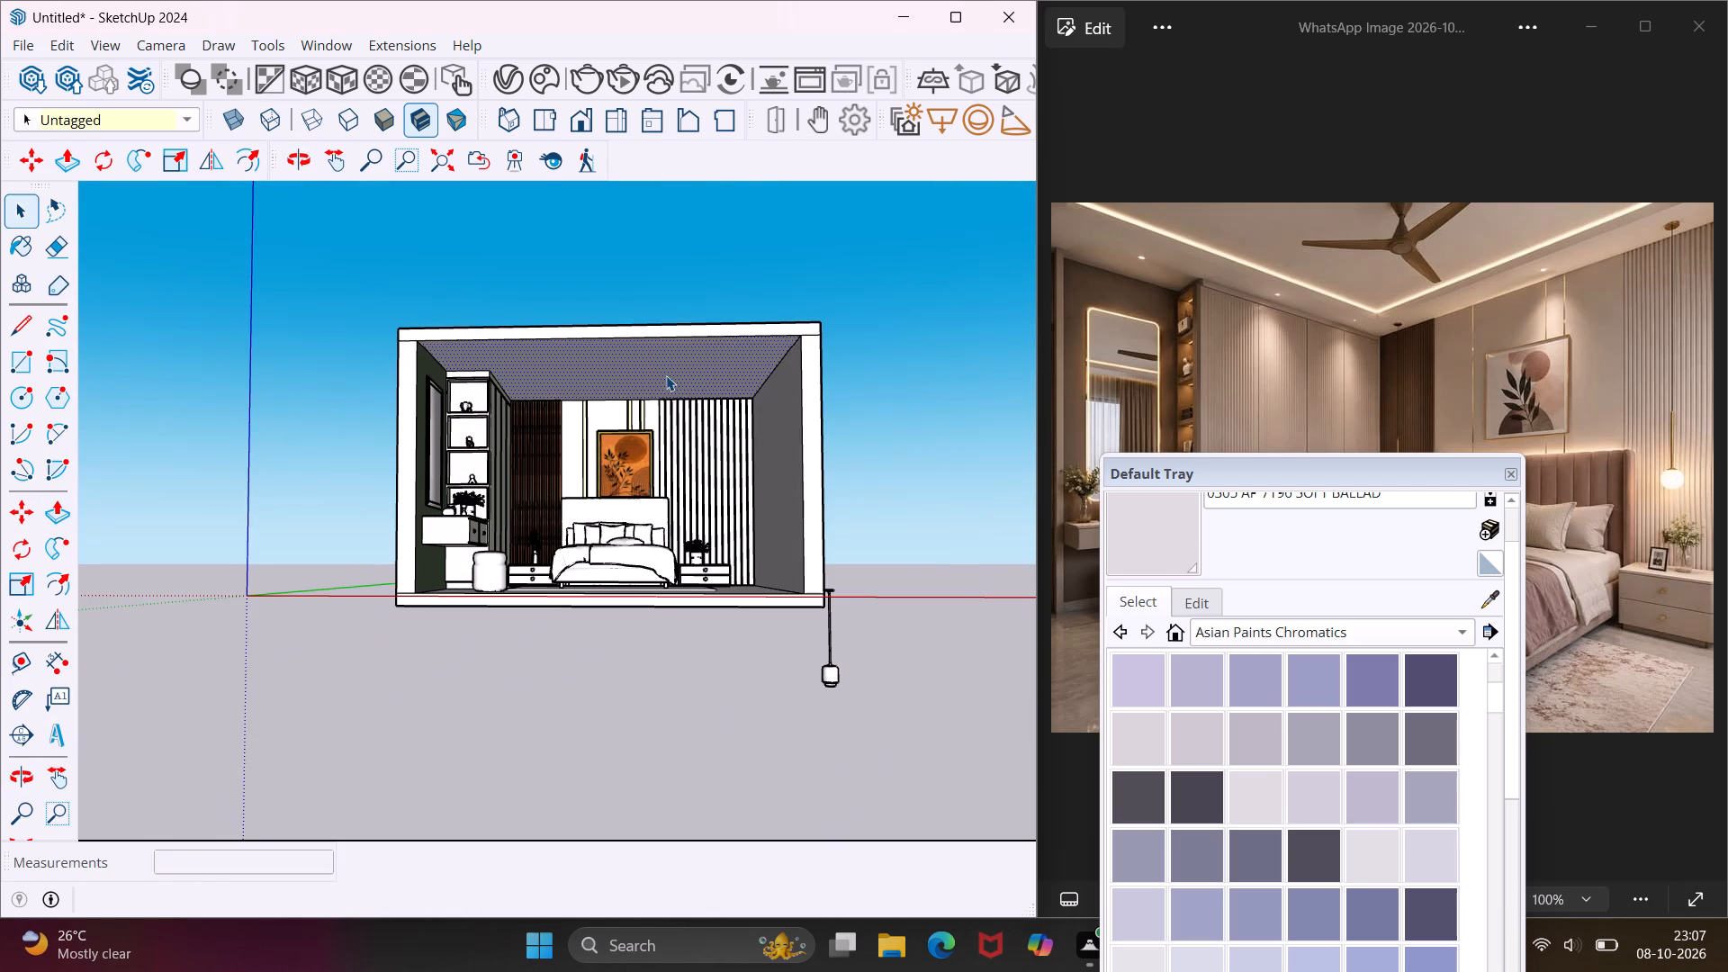
pyautogui.click(51, 568)
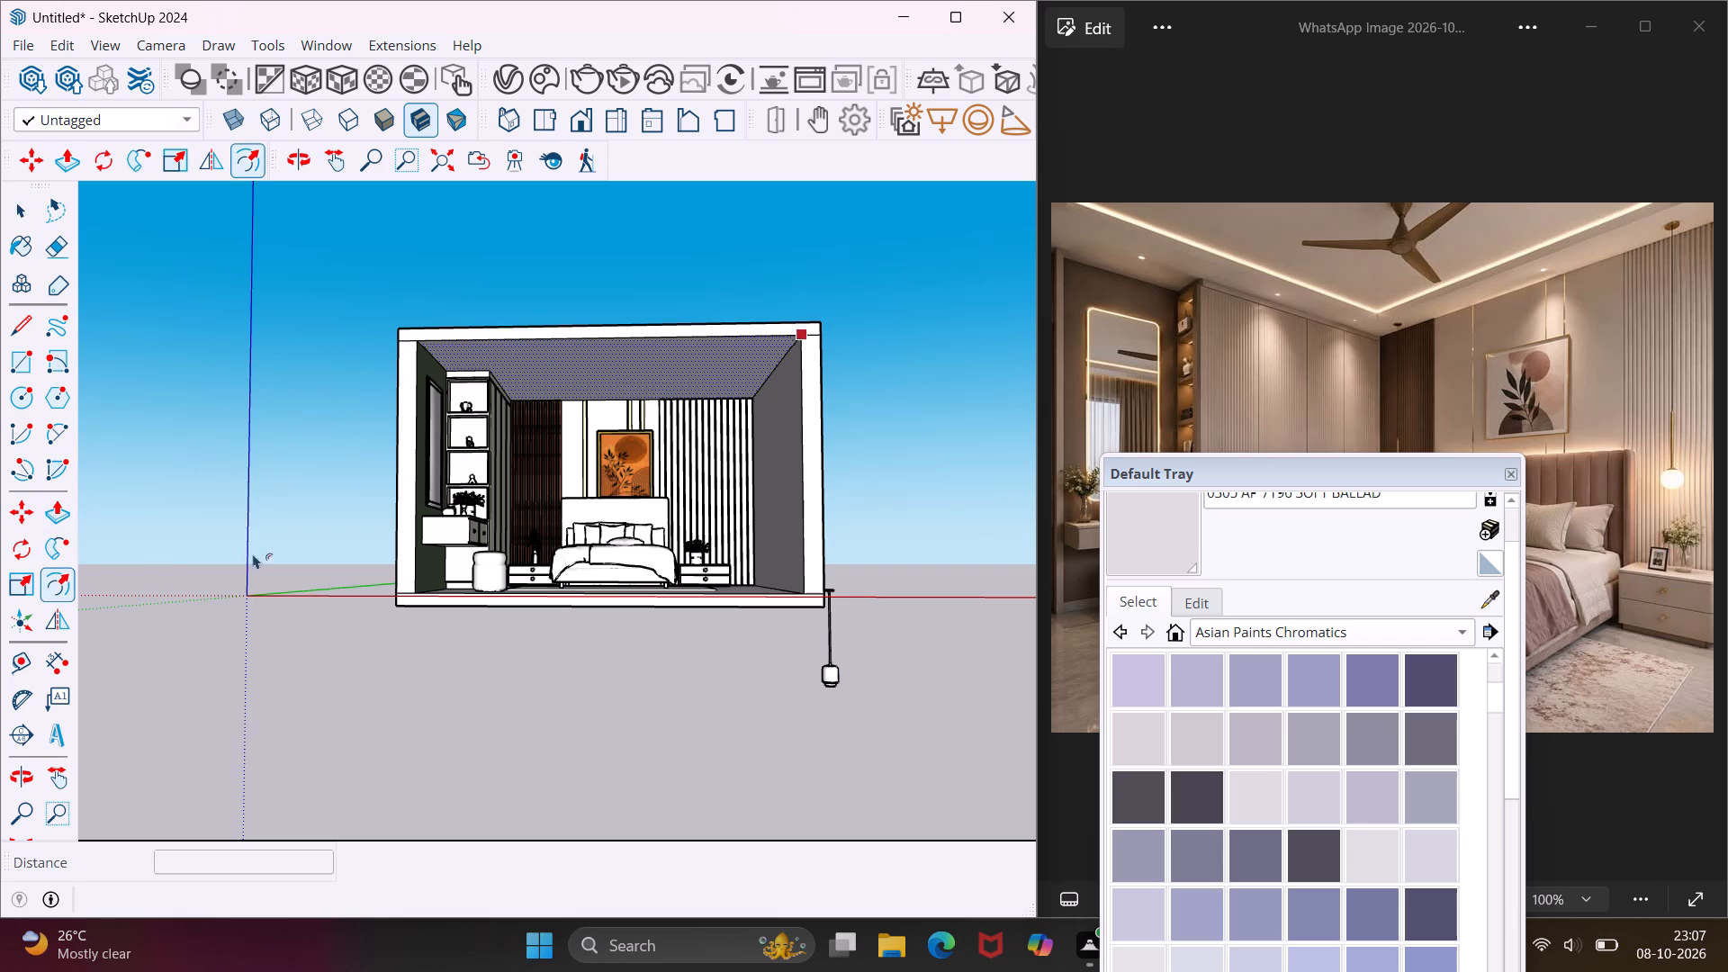
pyautogui.click(640, 356)
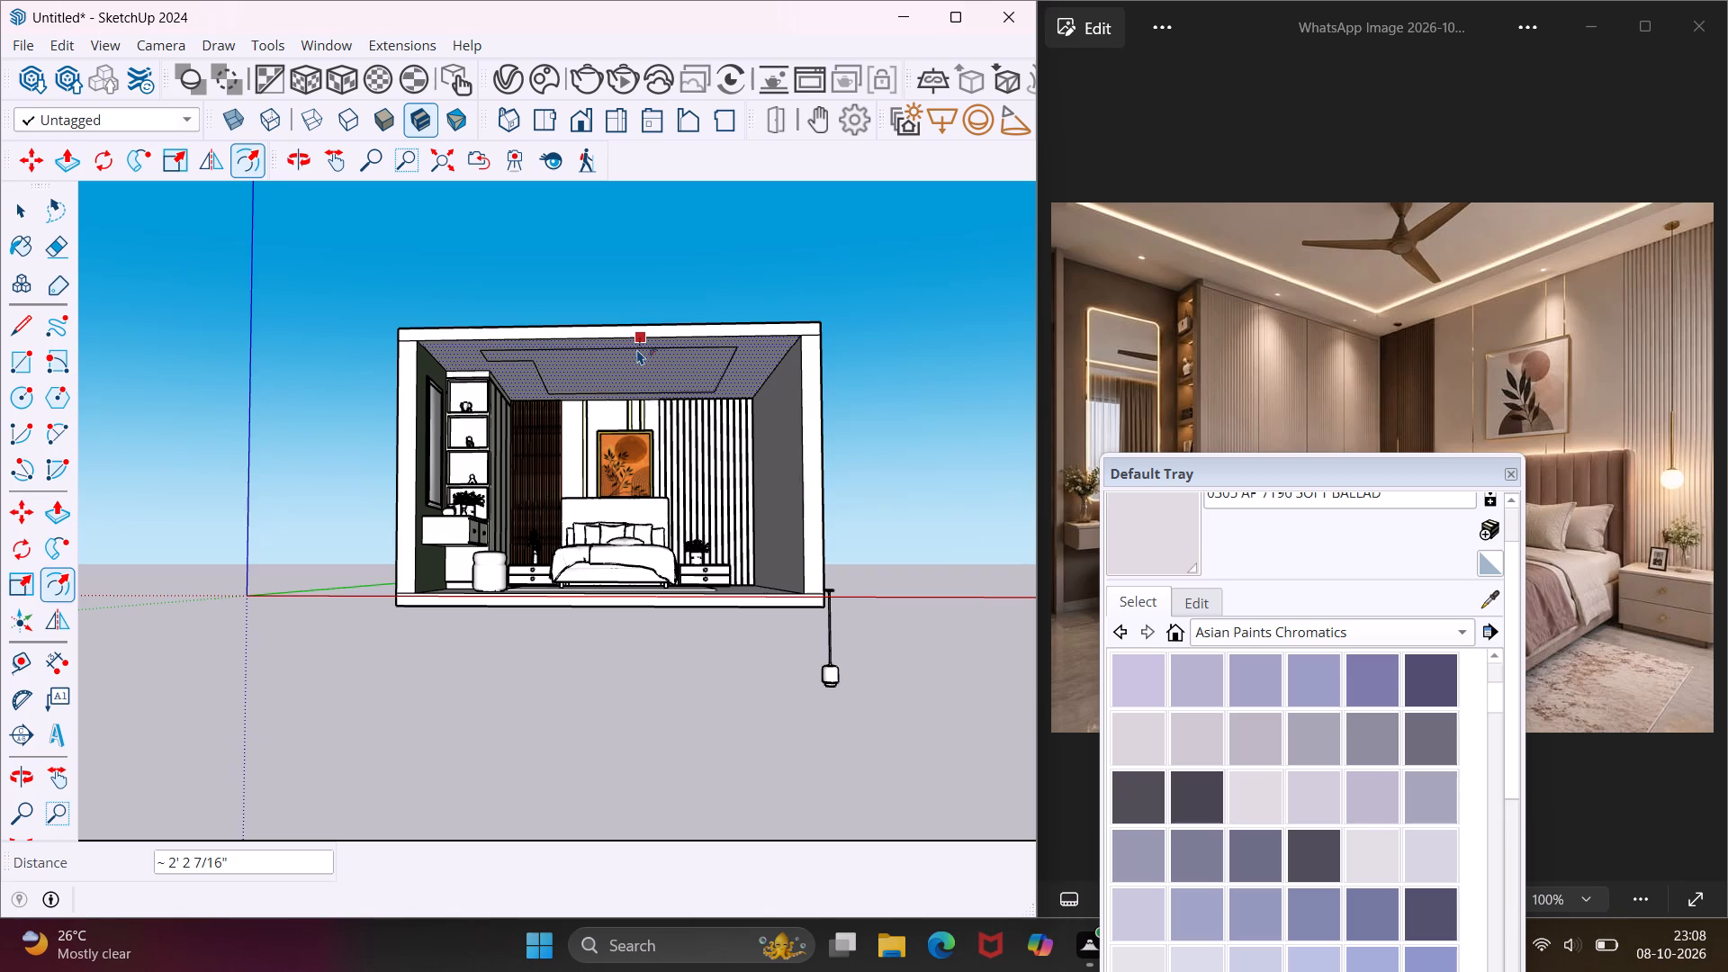
pyautogui.scroll(7, 637, 349)
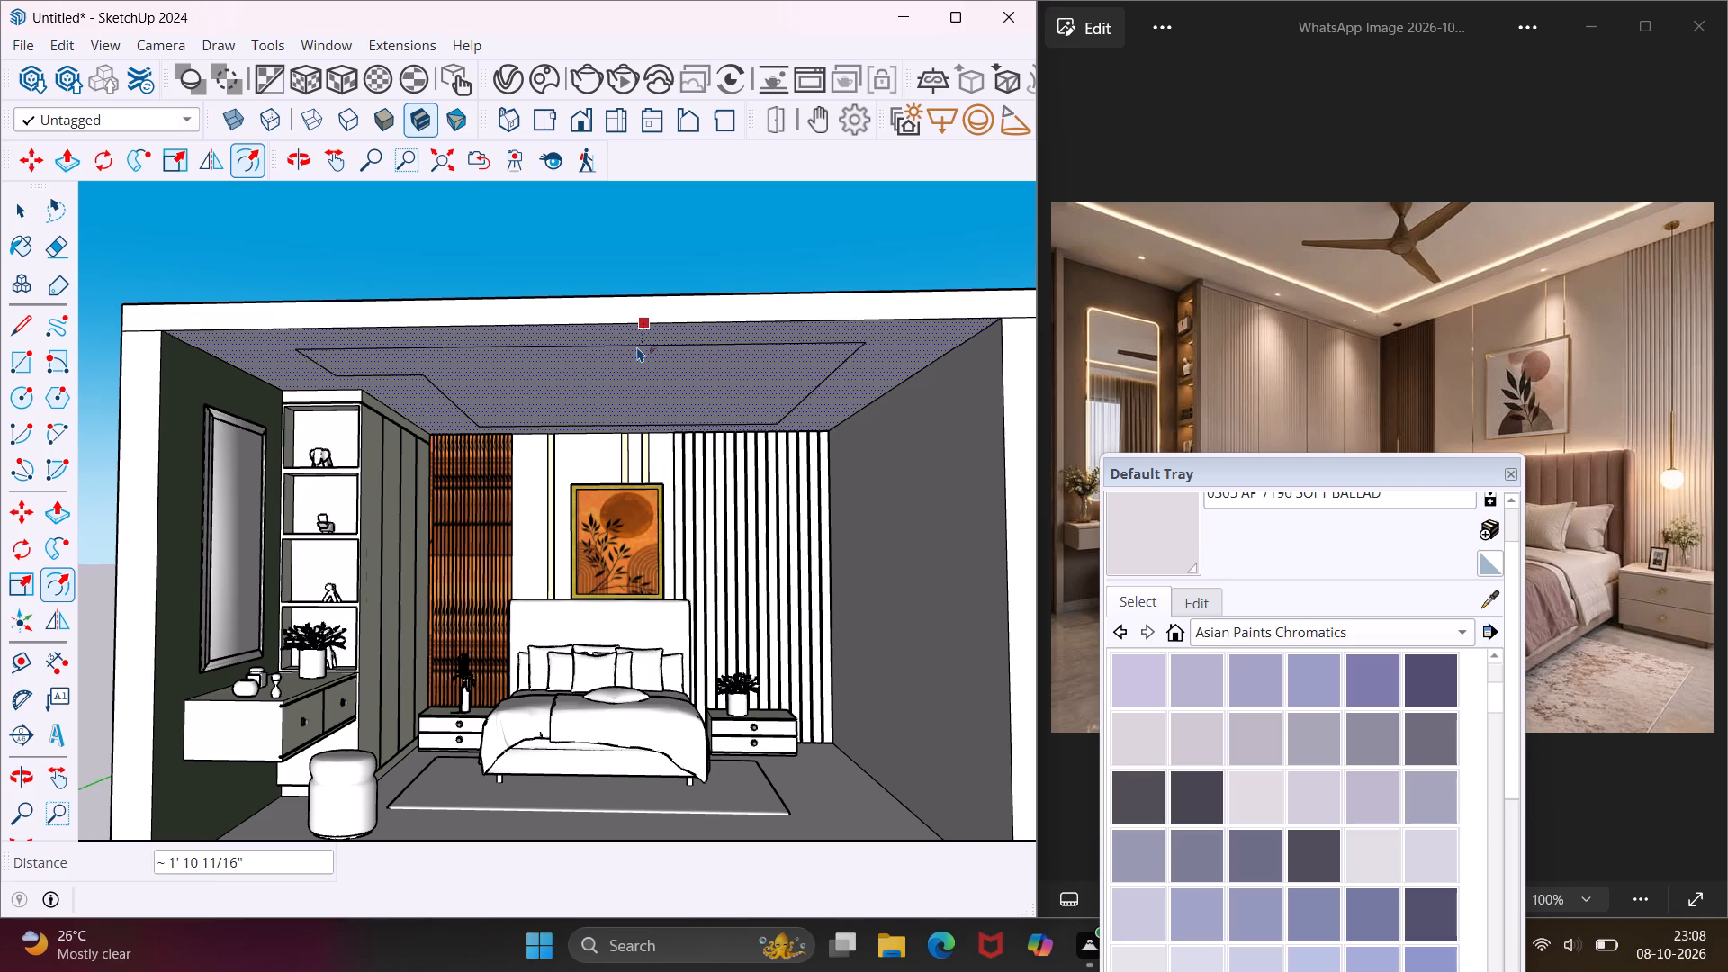
pyautogui.click(637, 346)
pyautogui.press('Escape')
pyautogui.press('space')
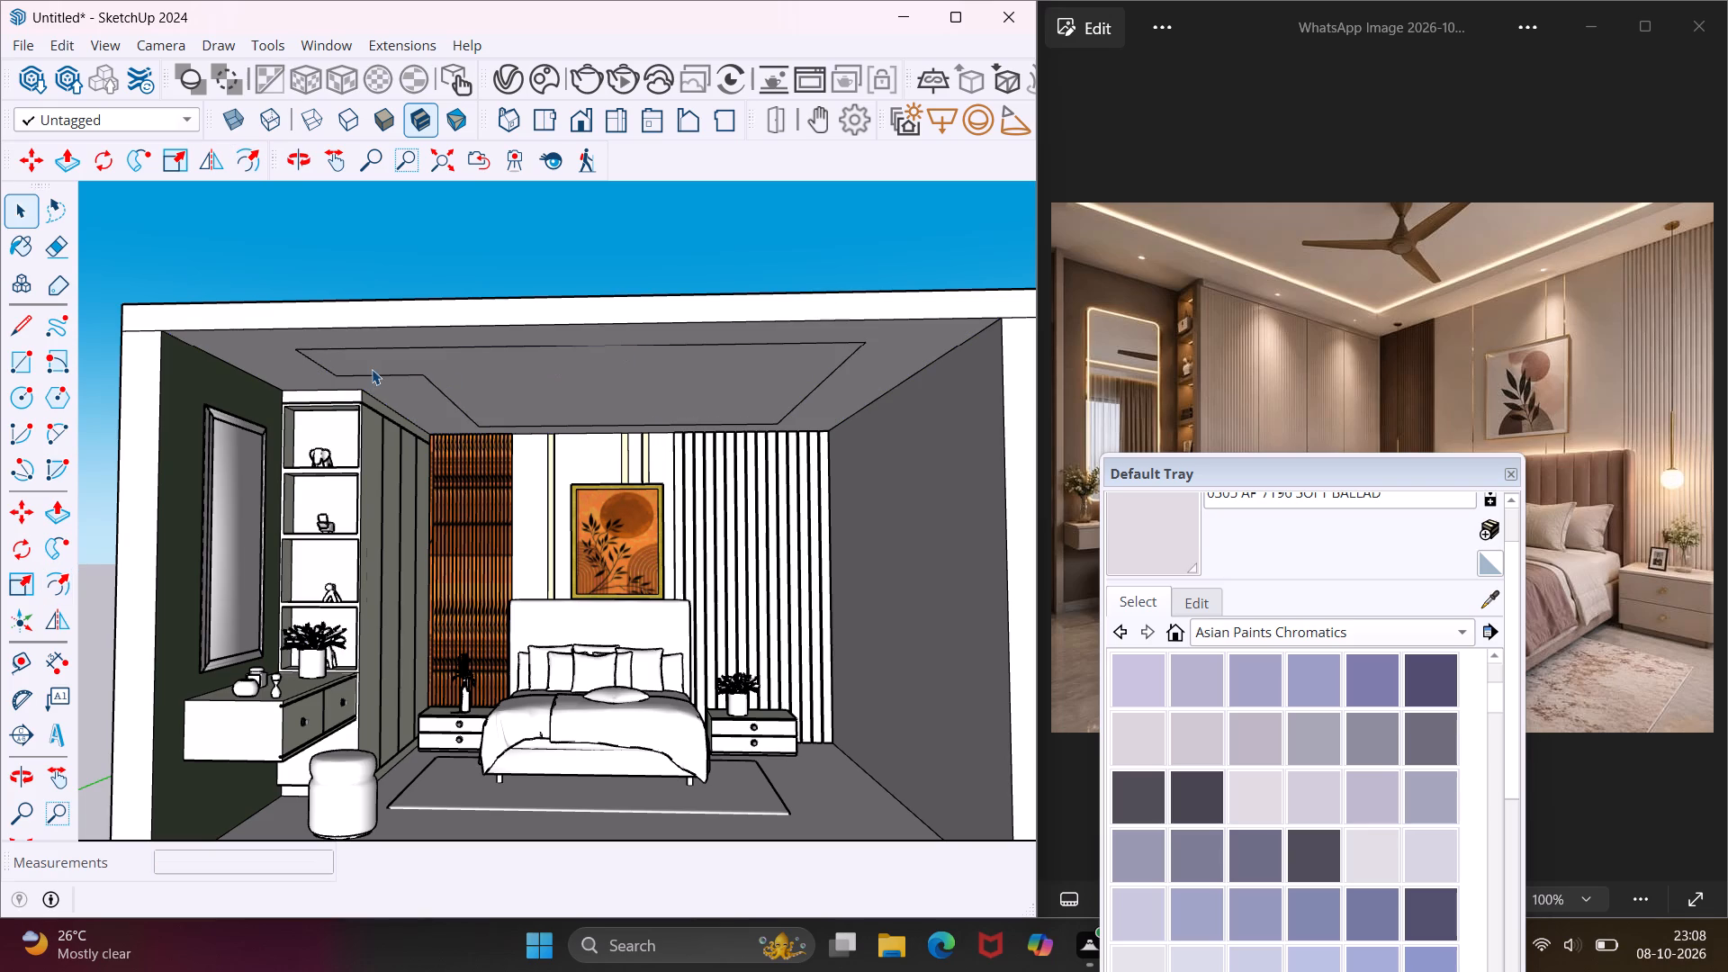
# Move the short offset edge in front of the wardrobe 2' along the red axis to straighten the ceiling outline.
pyautogui.scroll(3, 324, 368)
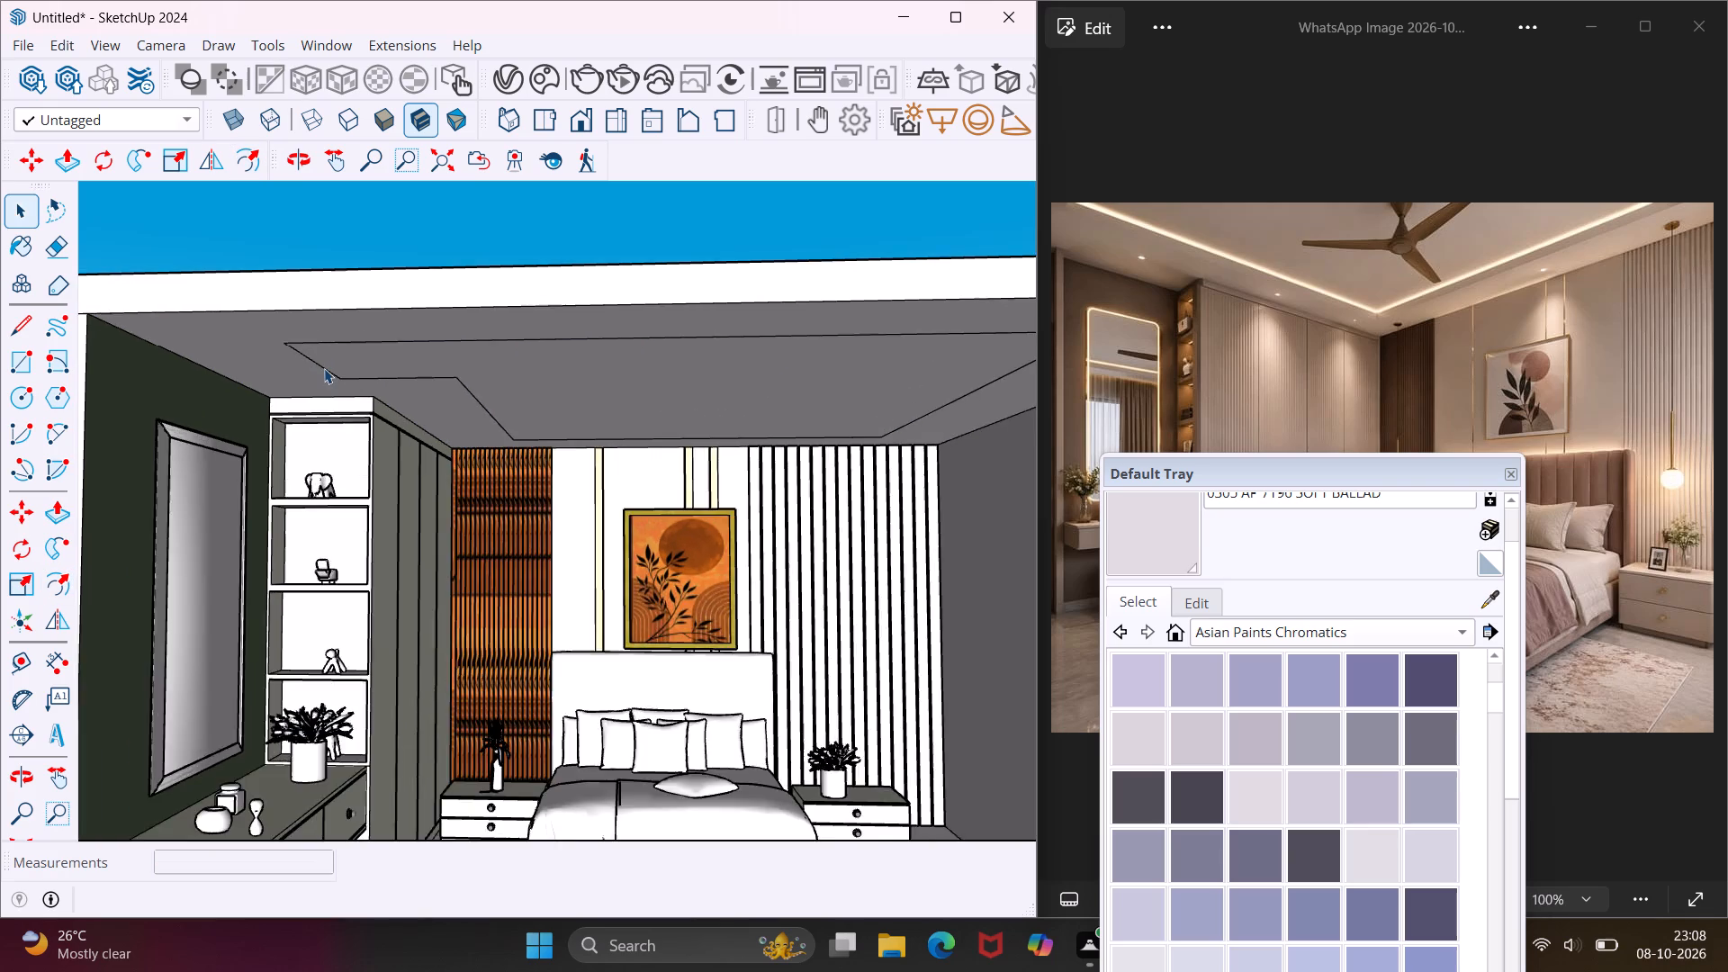
pyautogui.scroll(4, 324, 368)
pyautogui.click(318, 368)
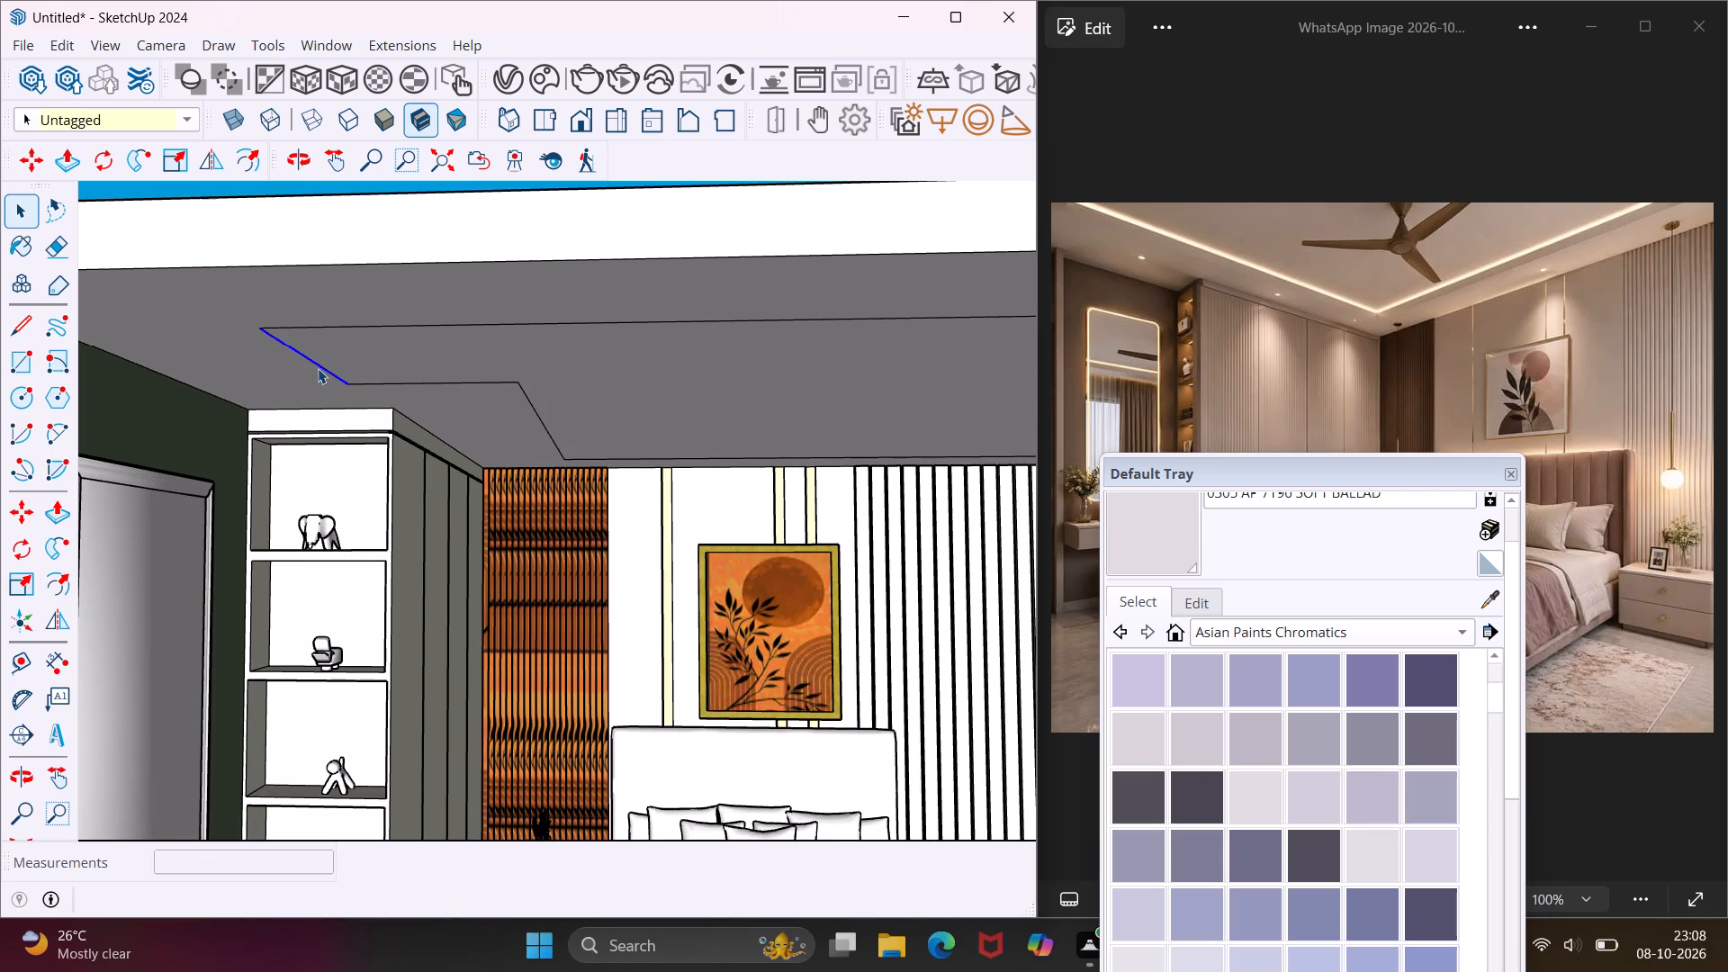
pyautogui.press('m')
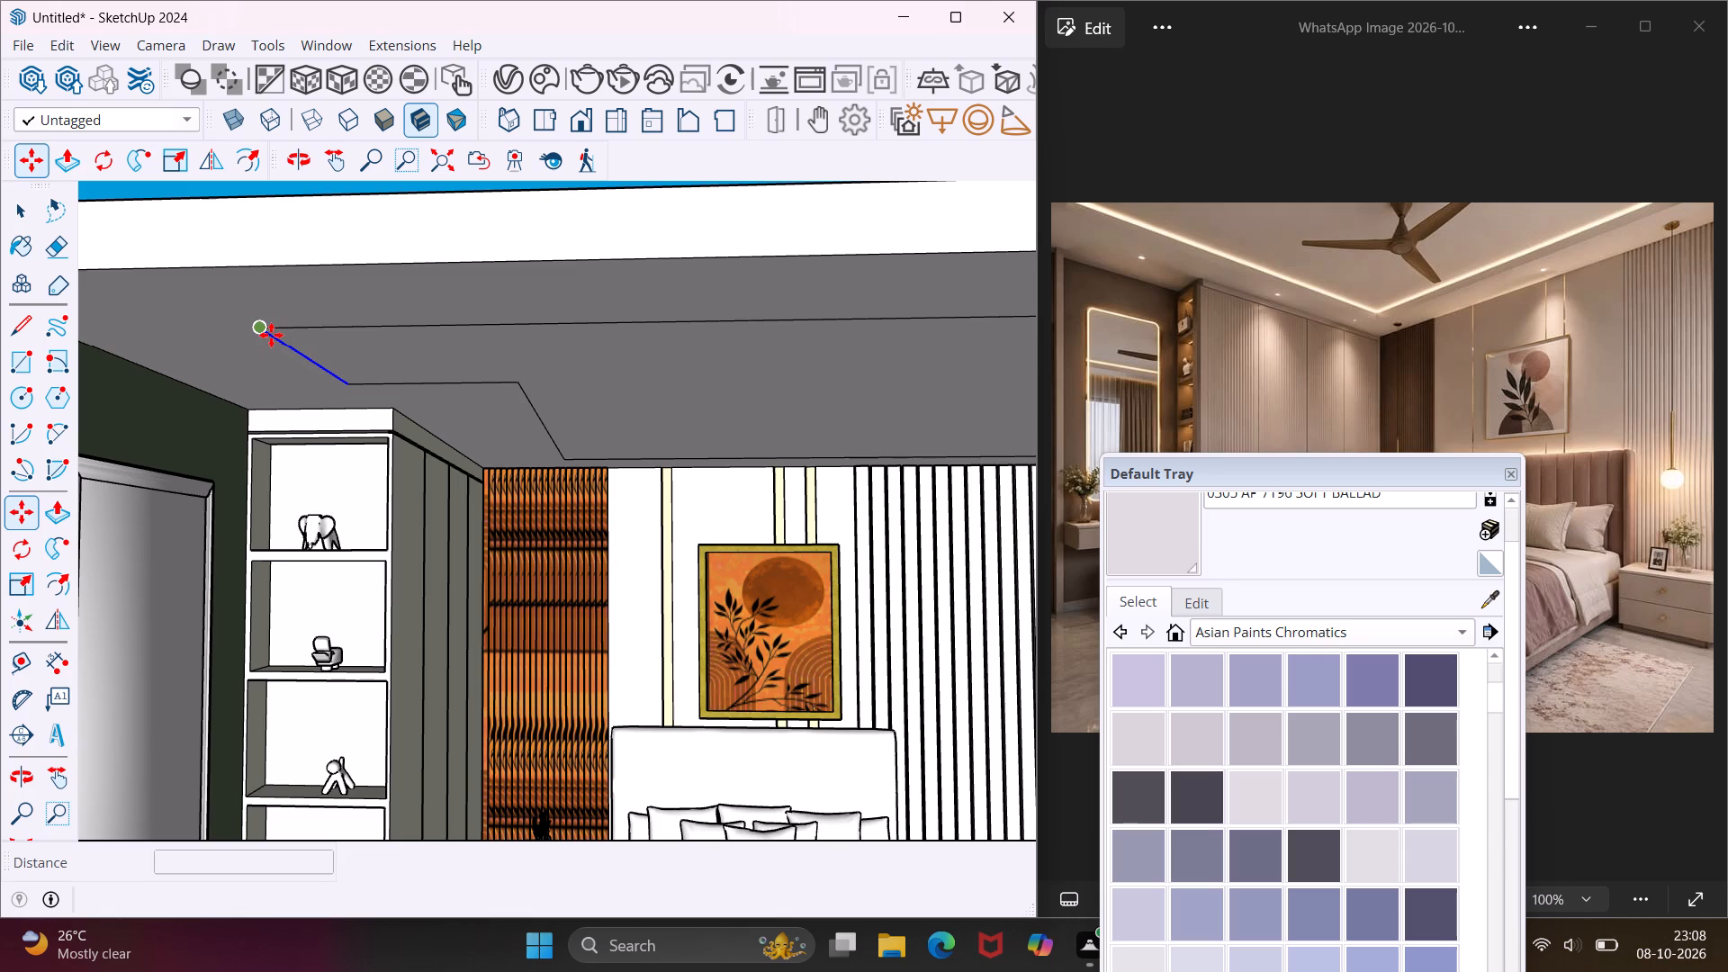
pyautogui.click(268, 332)
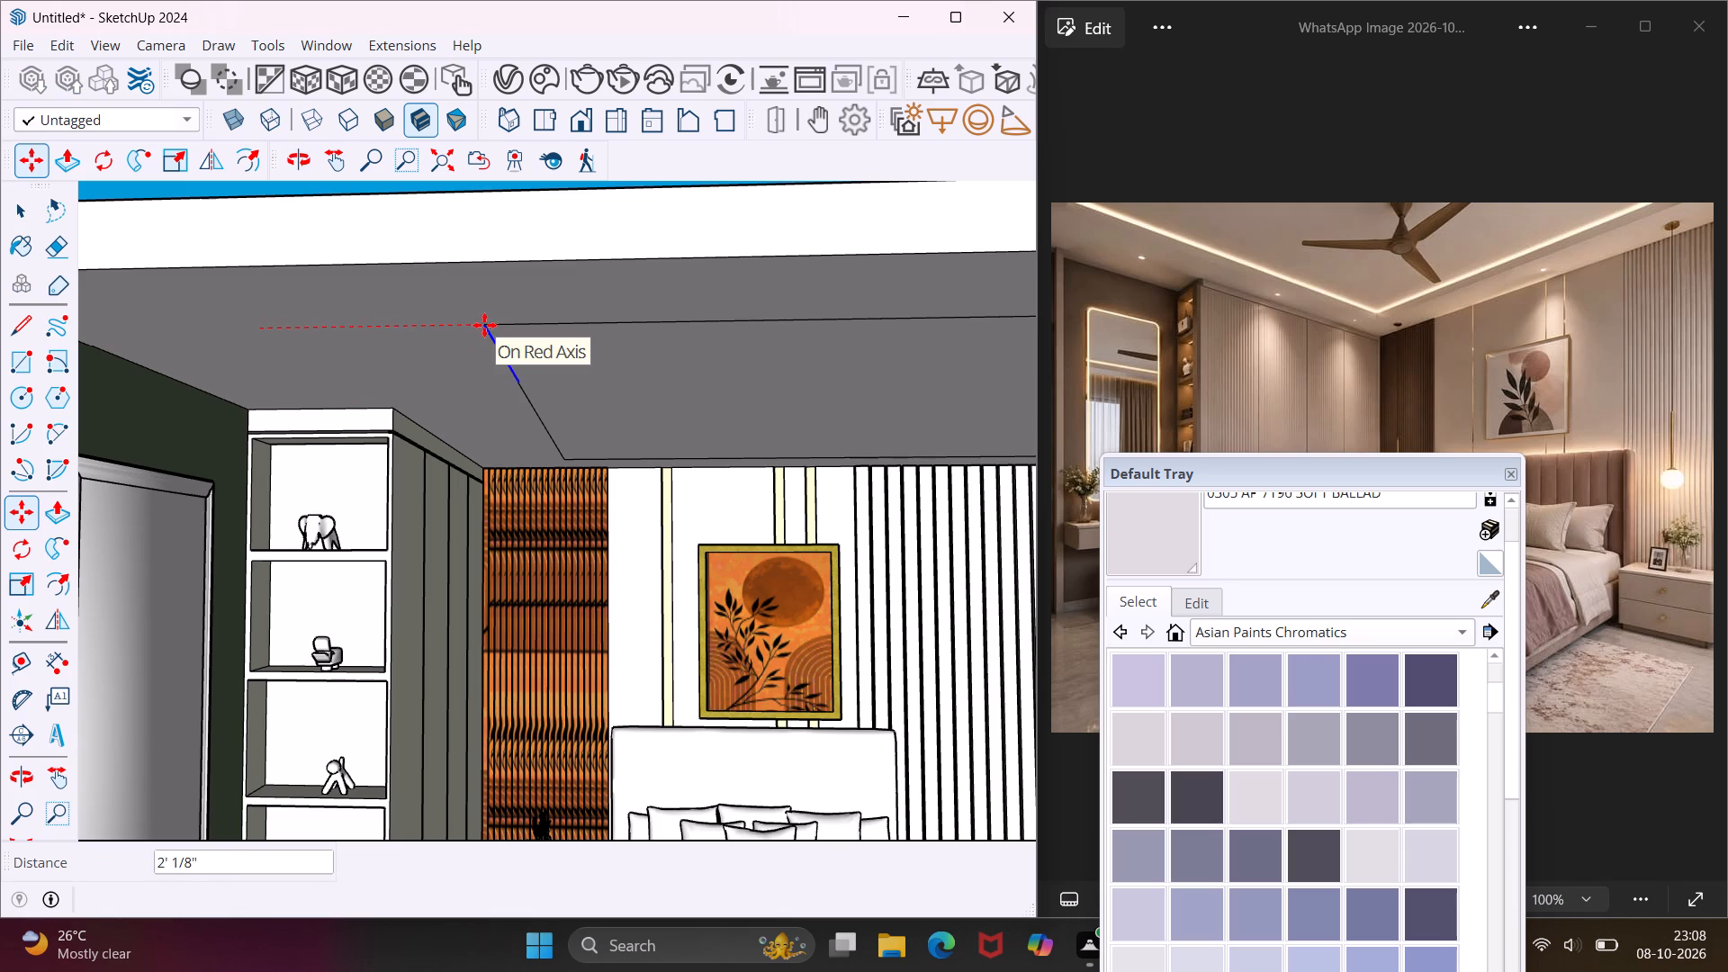
pyautogui.scroll(12, 472, 324)
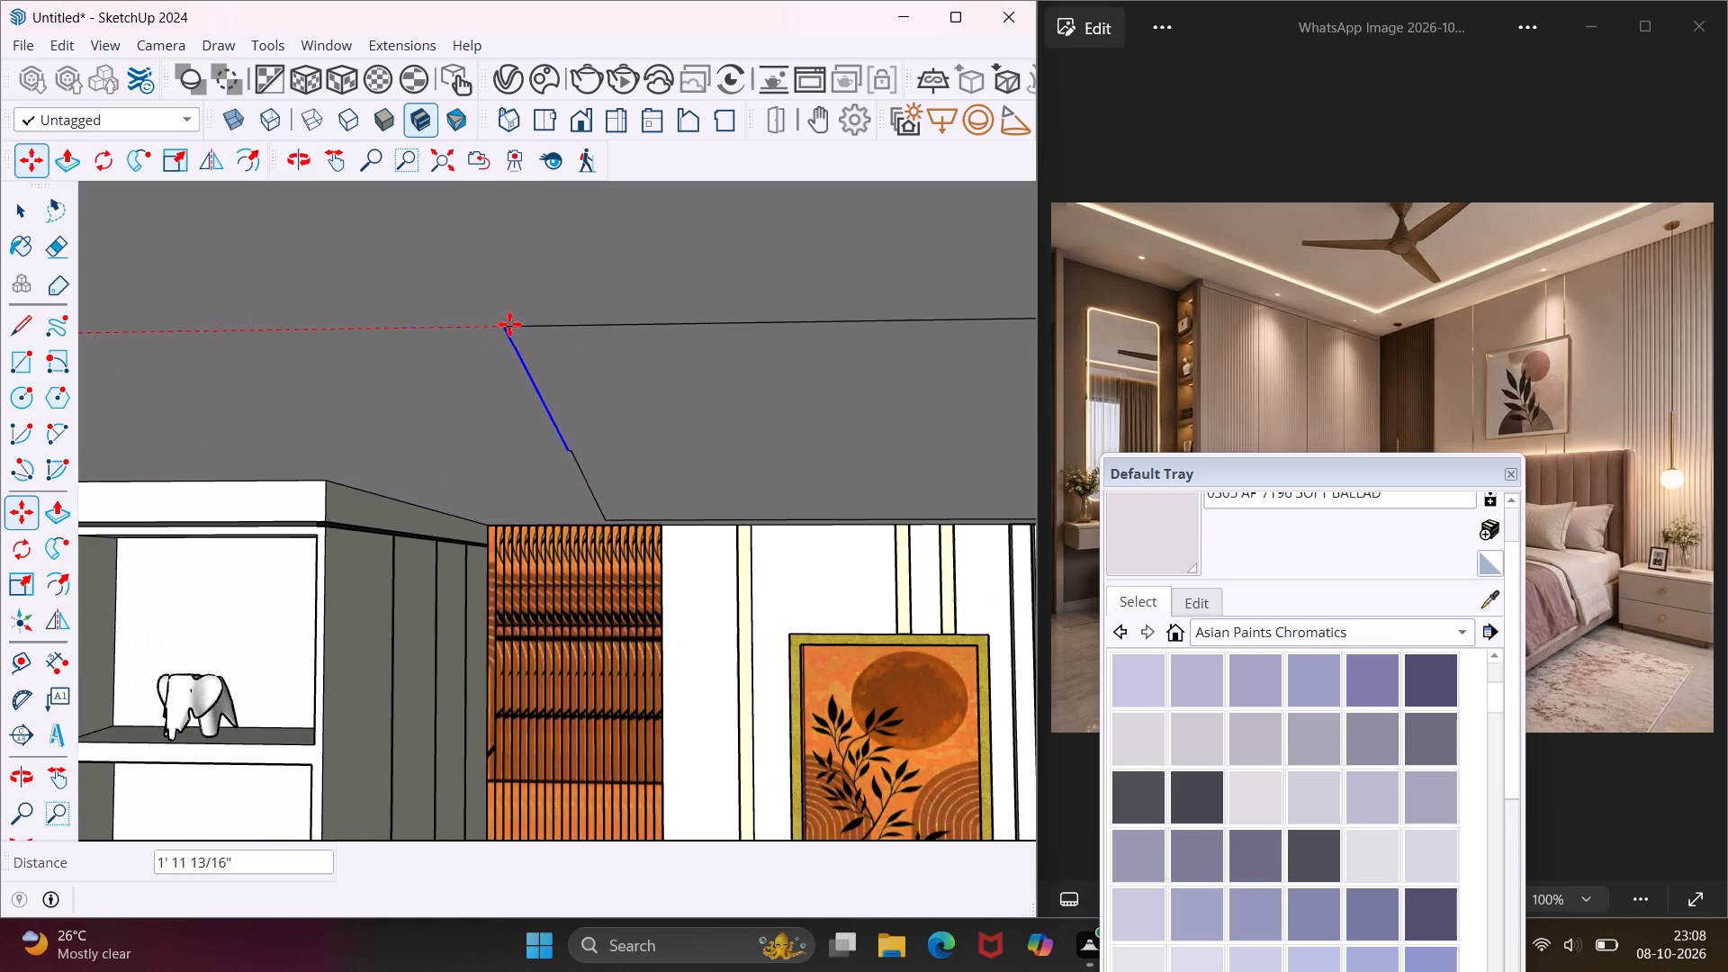
pyautogui.scroll(6, 510, 322)
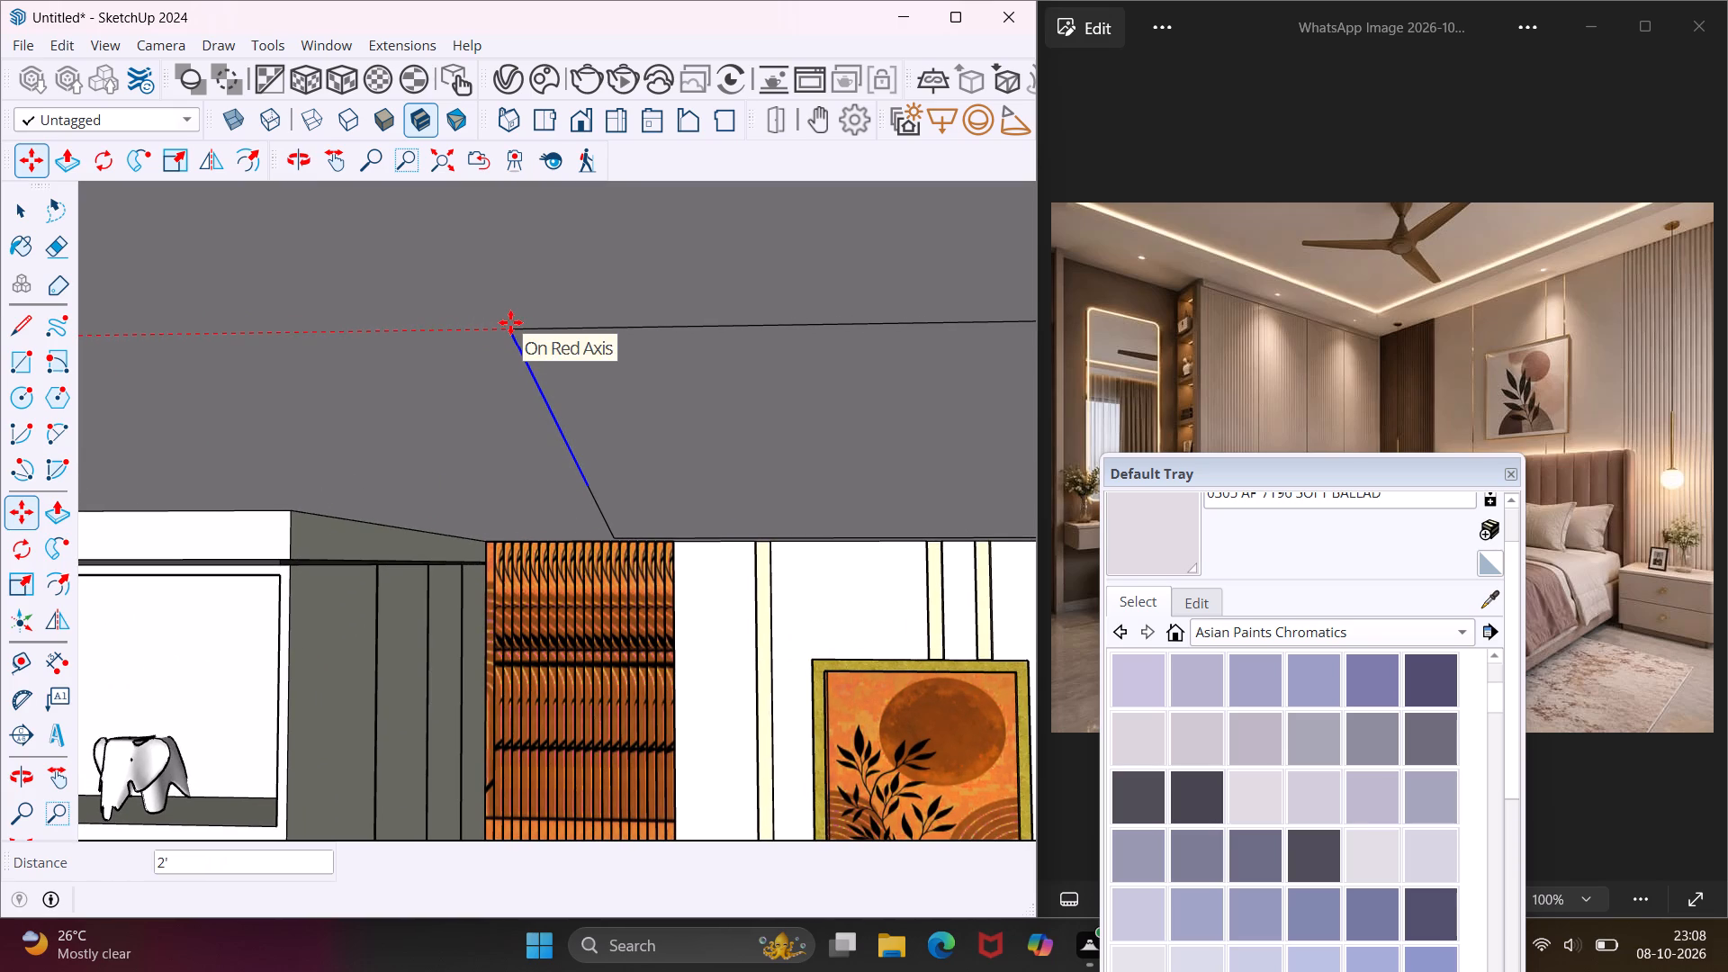
pyautogui.click(510, 322)
pyautogui.press('Escape')
pyautogui.press('space')
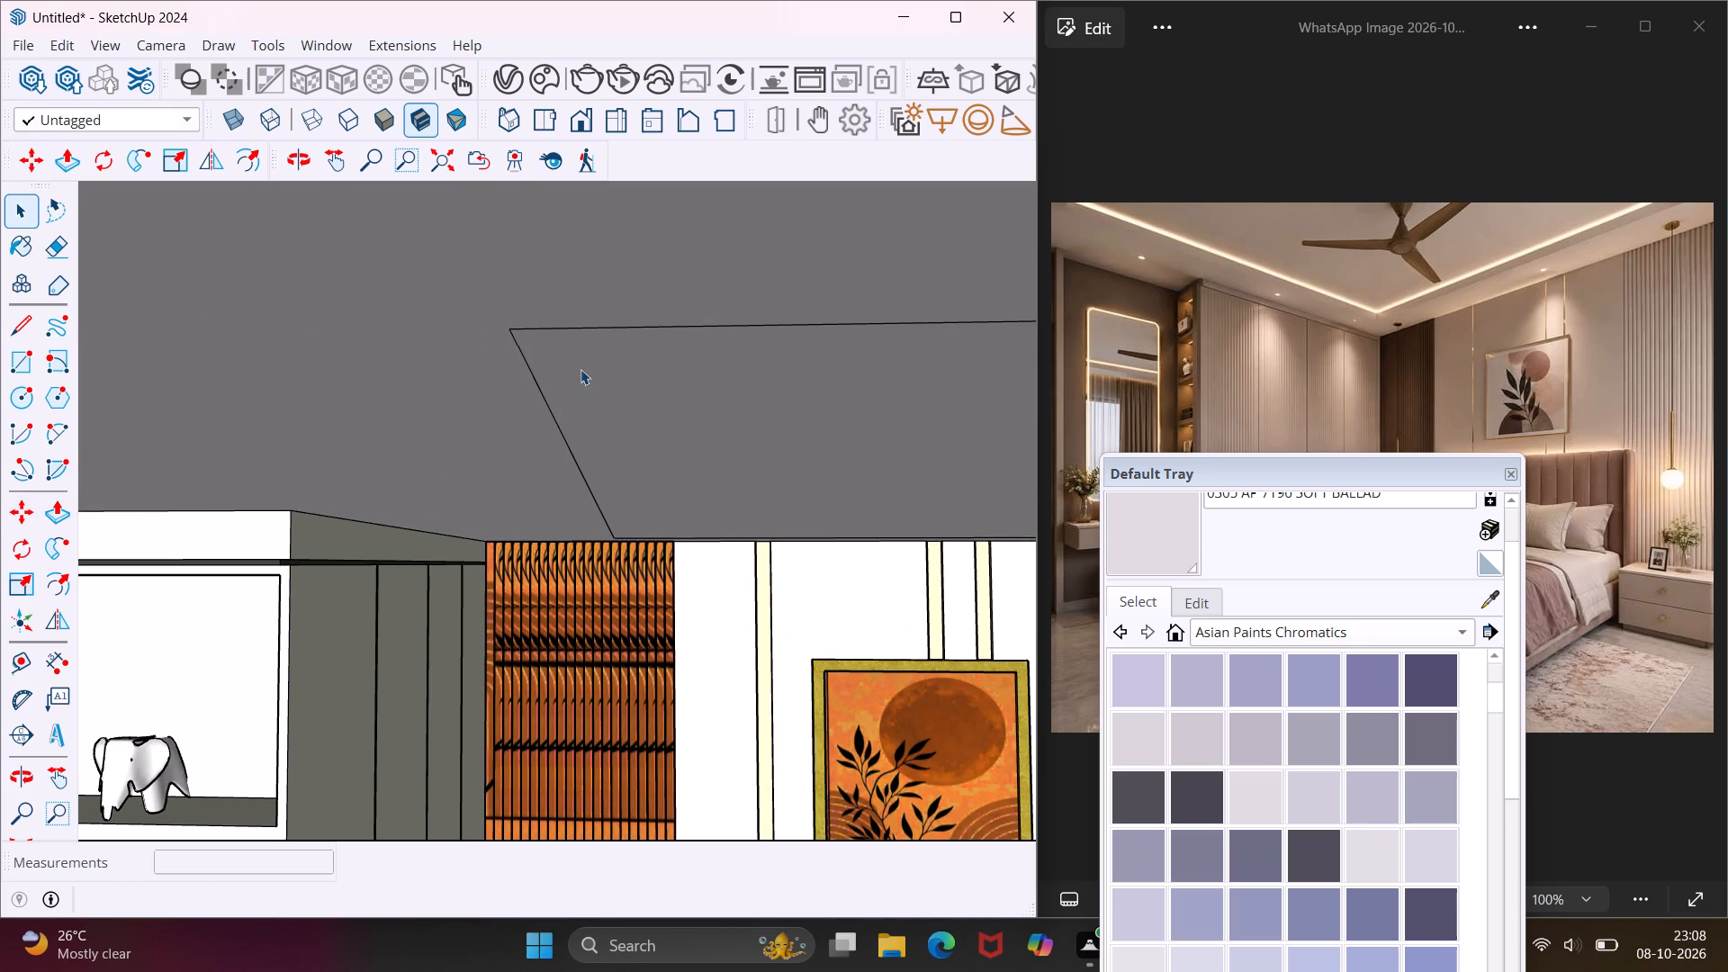
# Push the inner ceiling panel up 2" into the slab to form a recess.
pyautogui.click(580, 369)
pyautogui.moveTo(620, 362); pyautogui.dragTo(537, 342, button='middle')
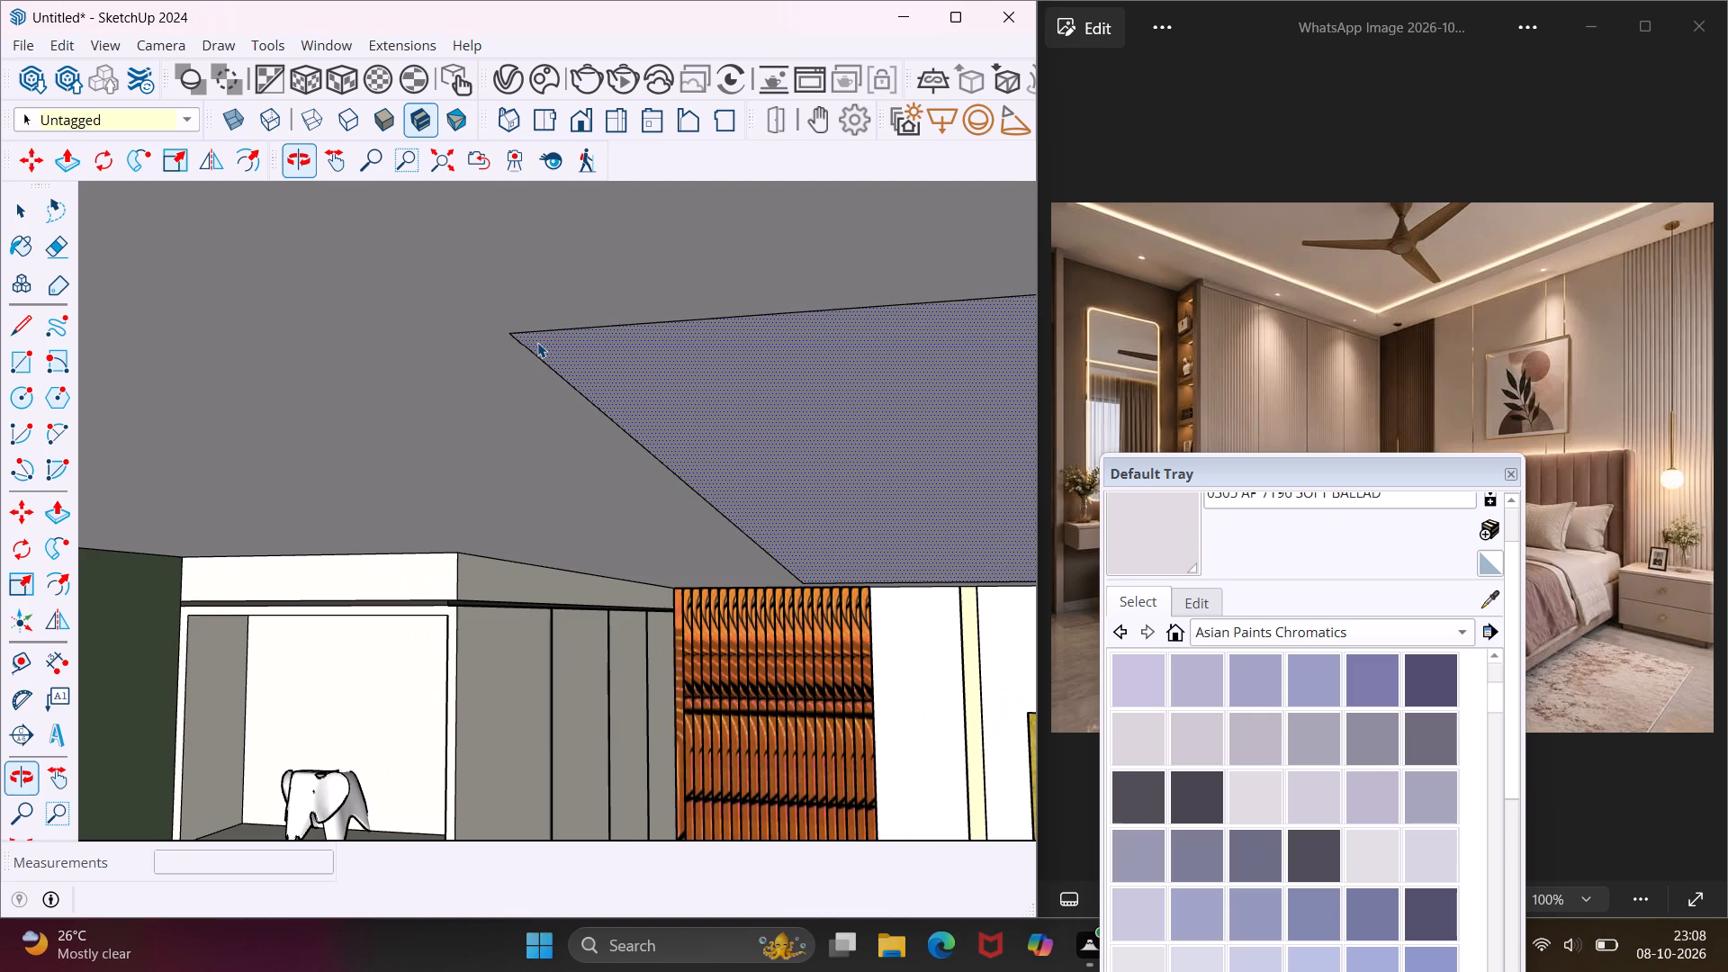
pyautogui.press('p')
pyautogui.click(605, 362)
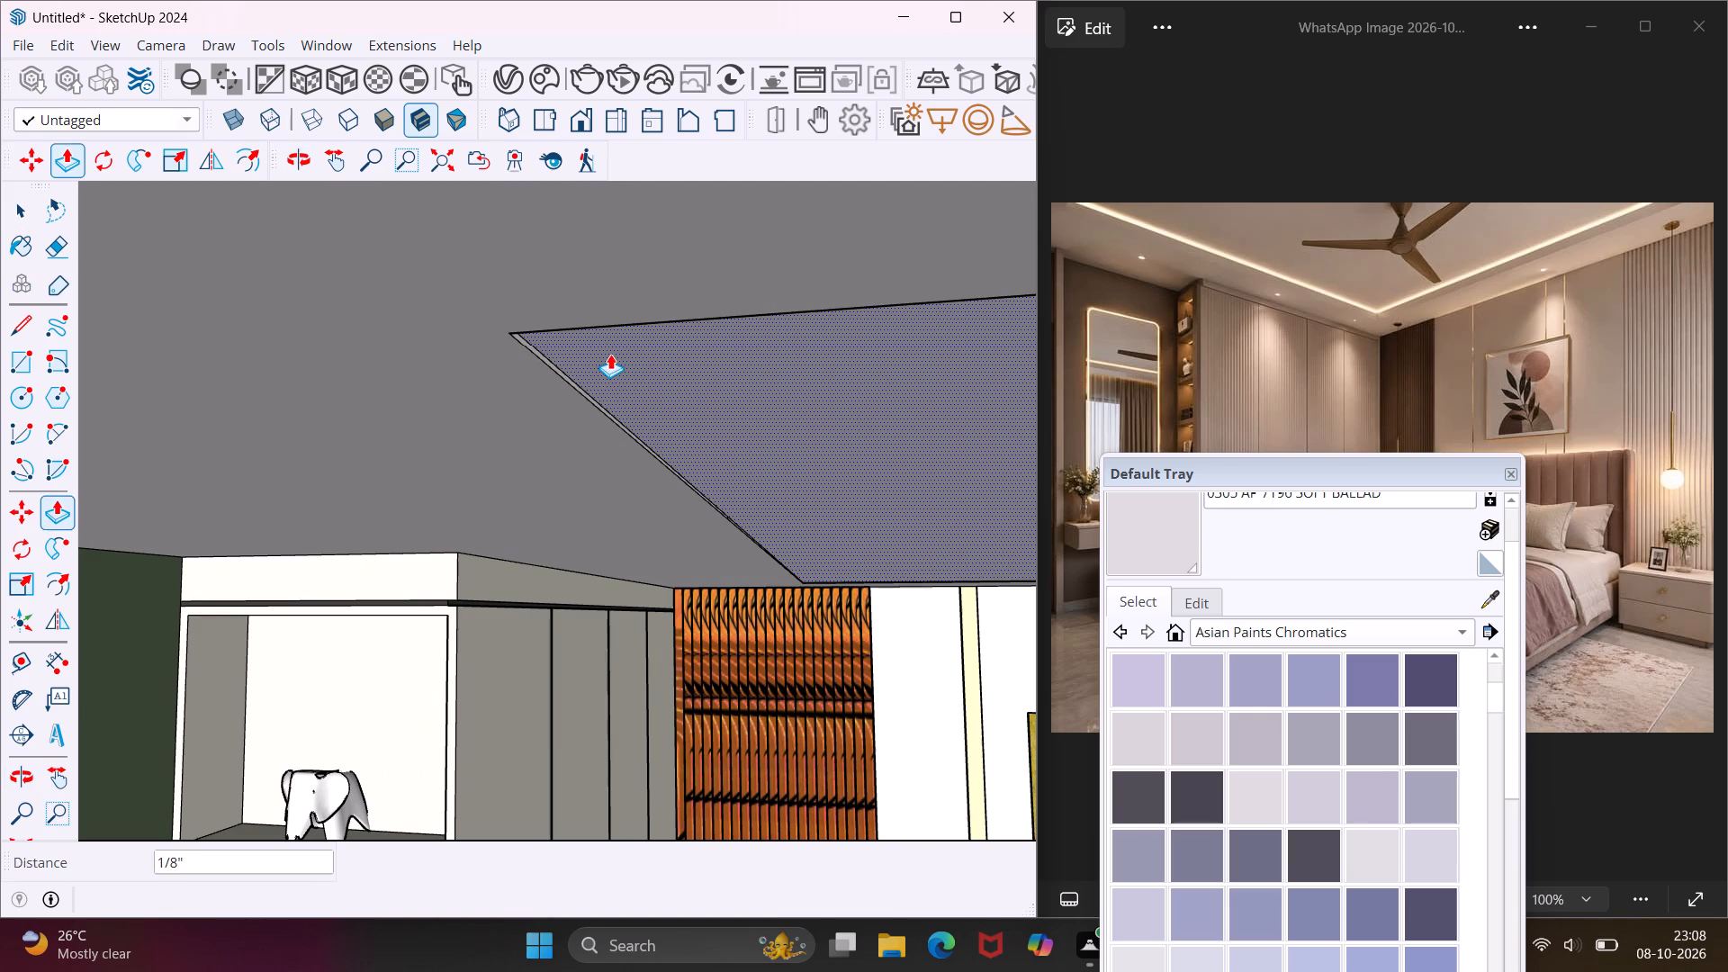
pyautogui.press('2')
pyautogui.hotkey('shift', '"')
pyautogui.press('Return')
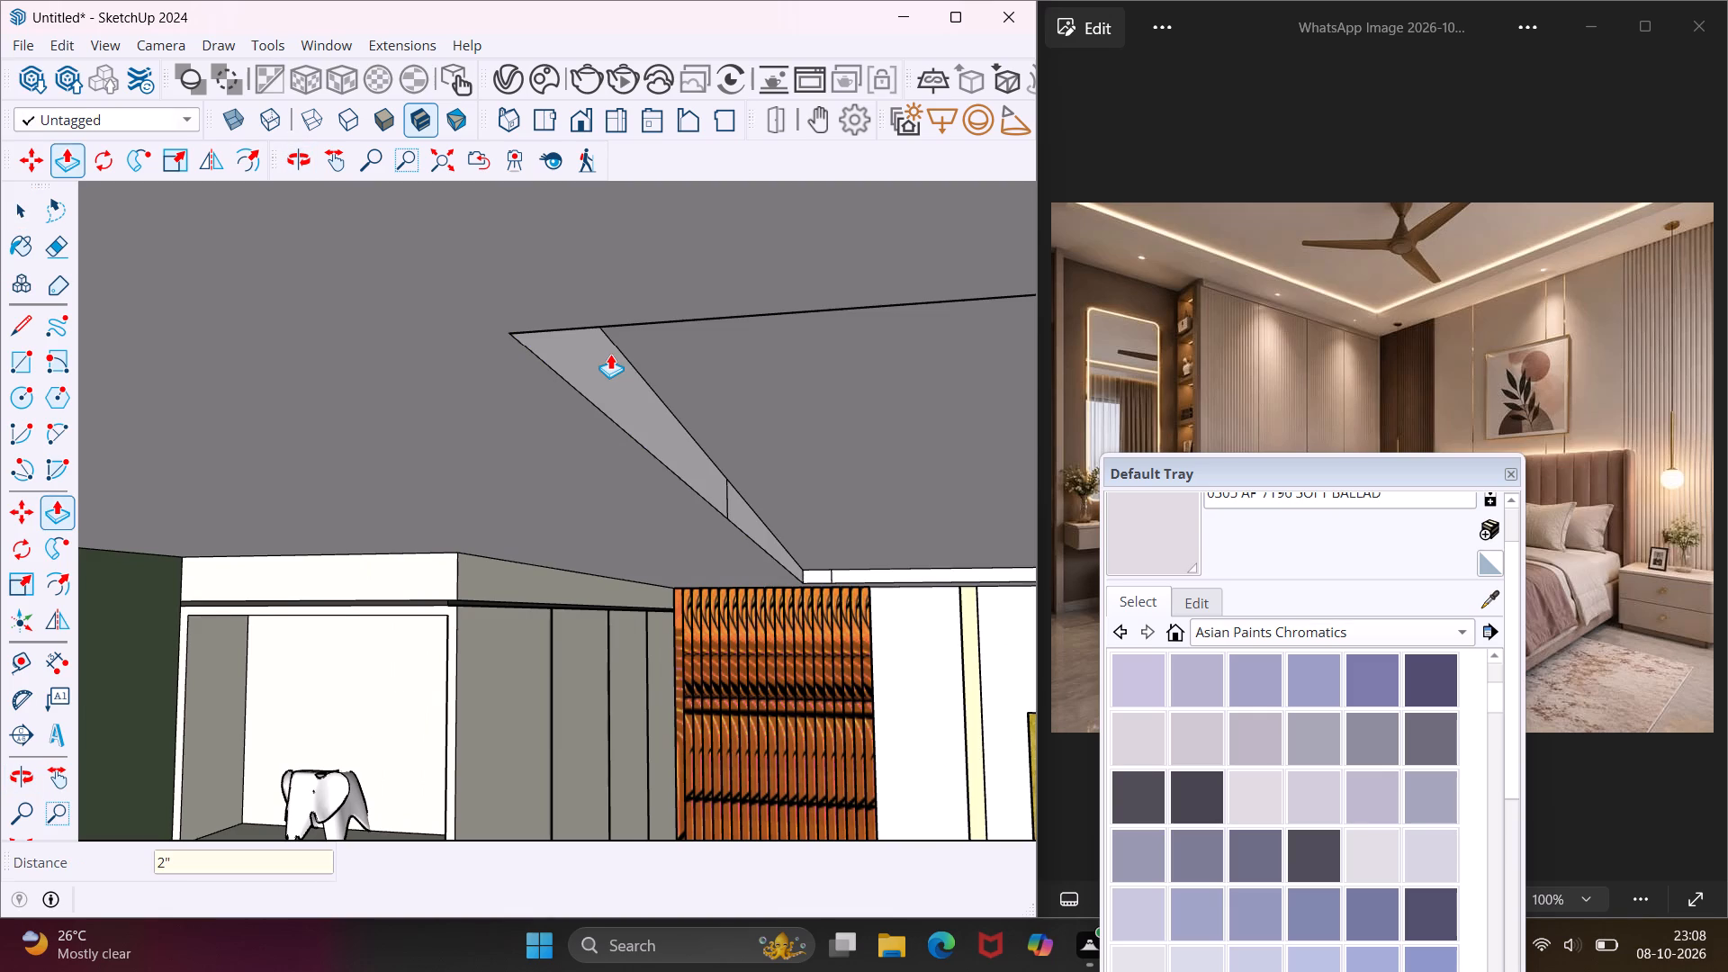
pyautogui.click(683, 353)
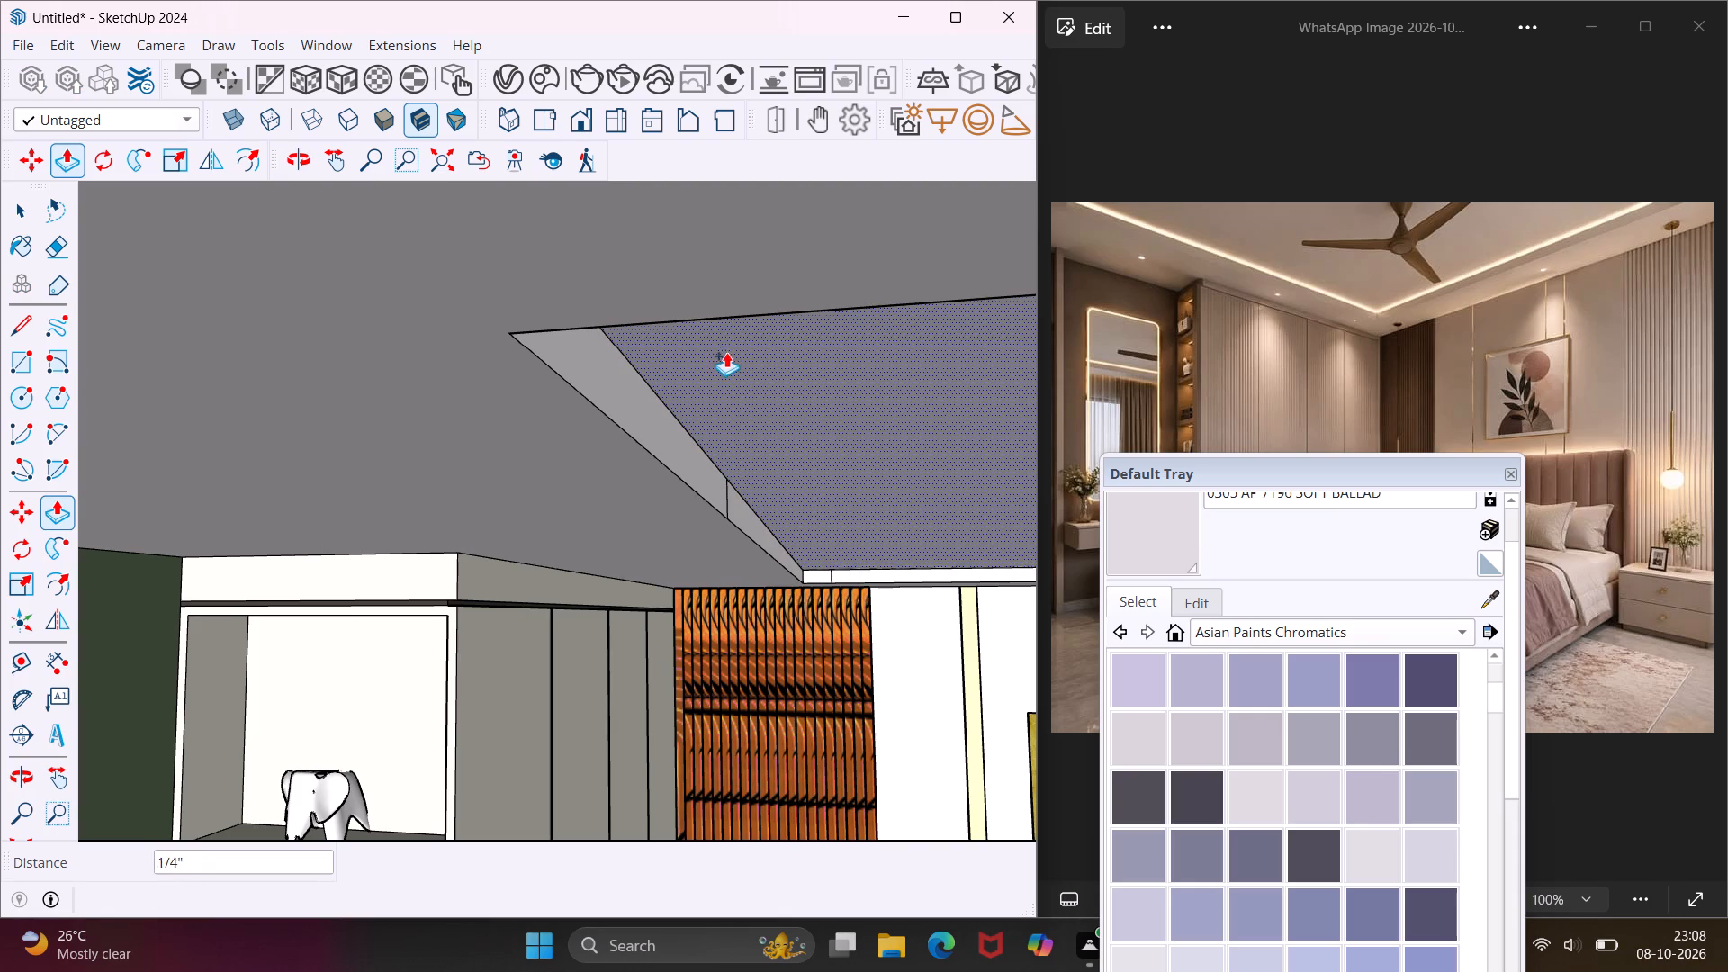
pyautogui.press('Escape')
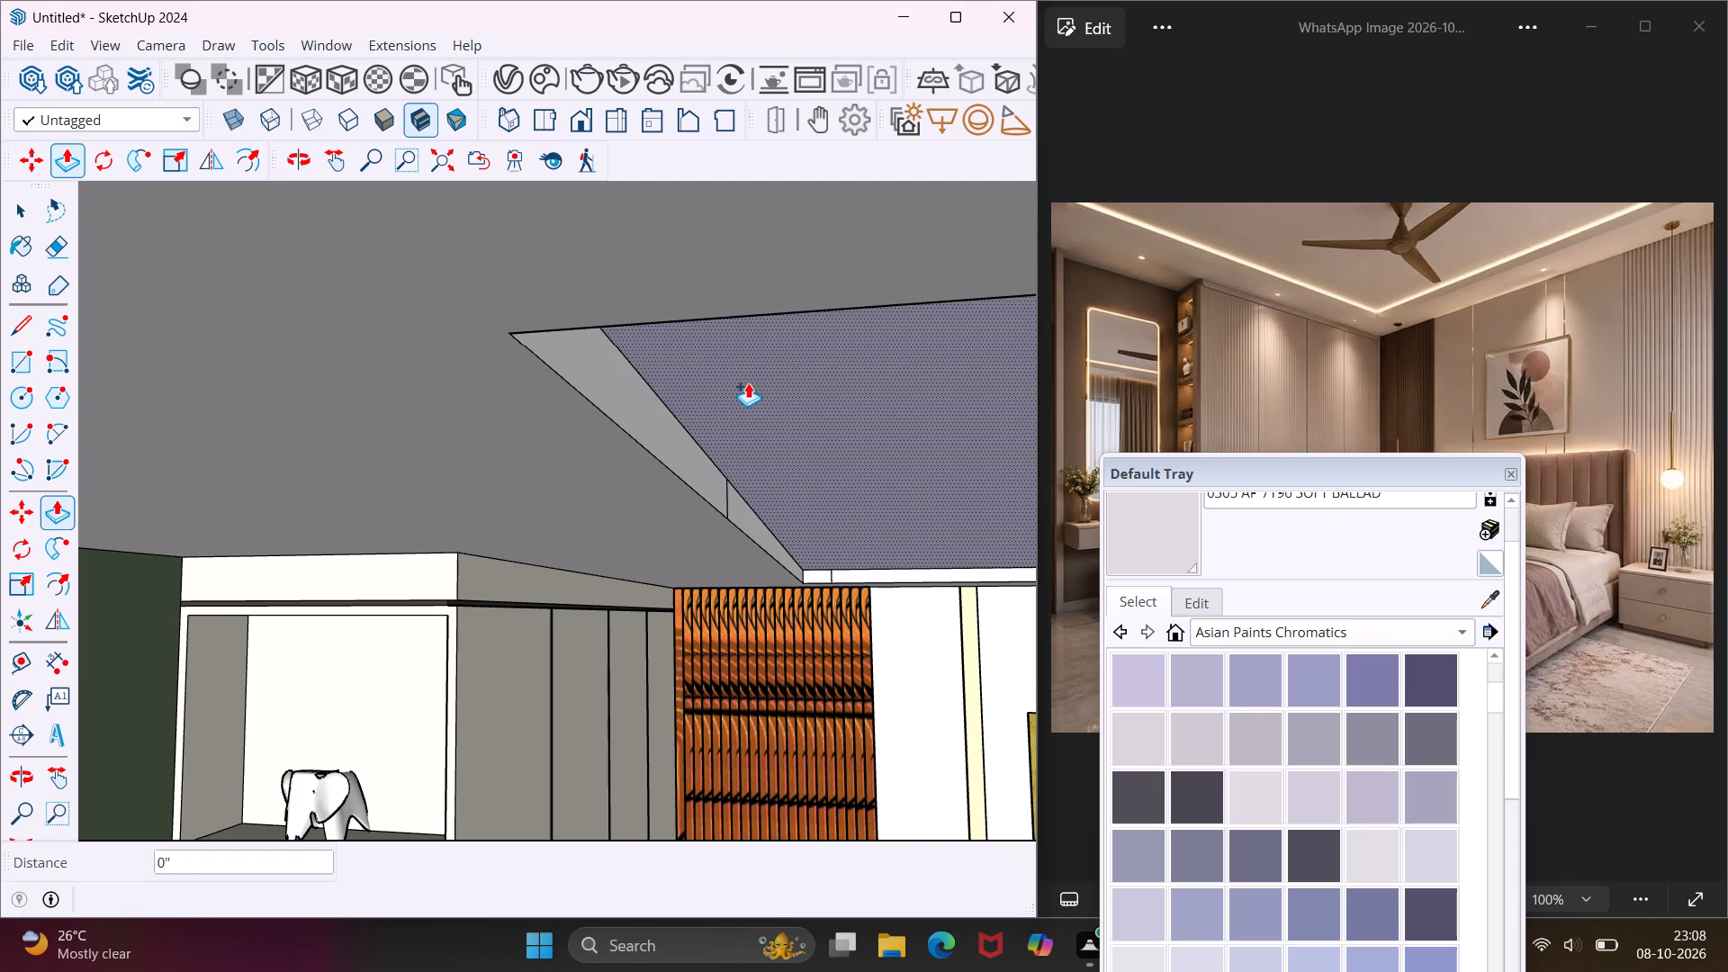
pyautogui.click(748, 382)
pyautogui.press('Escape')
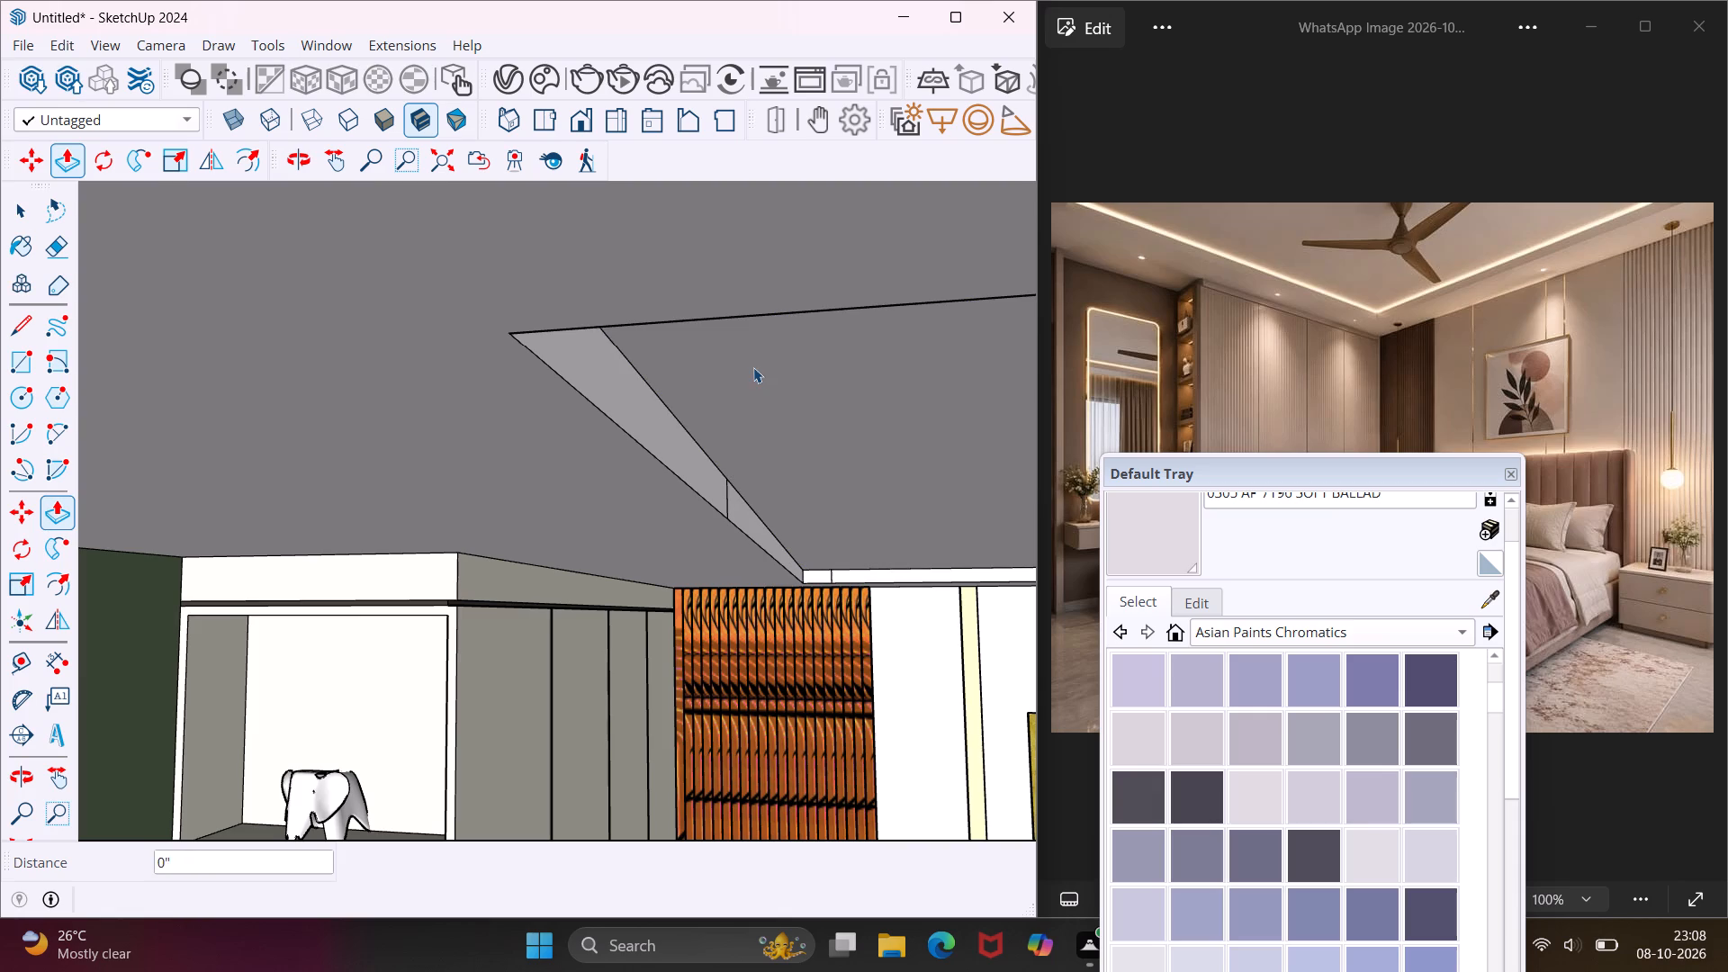
# Push the recessed ceiling panel a further 2" up into the slab to deepen the recess.
pyautogui.press('space')
pyautogui.click(760, 375)
pyautogui.press('p')
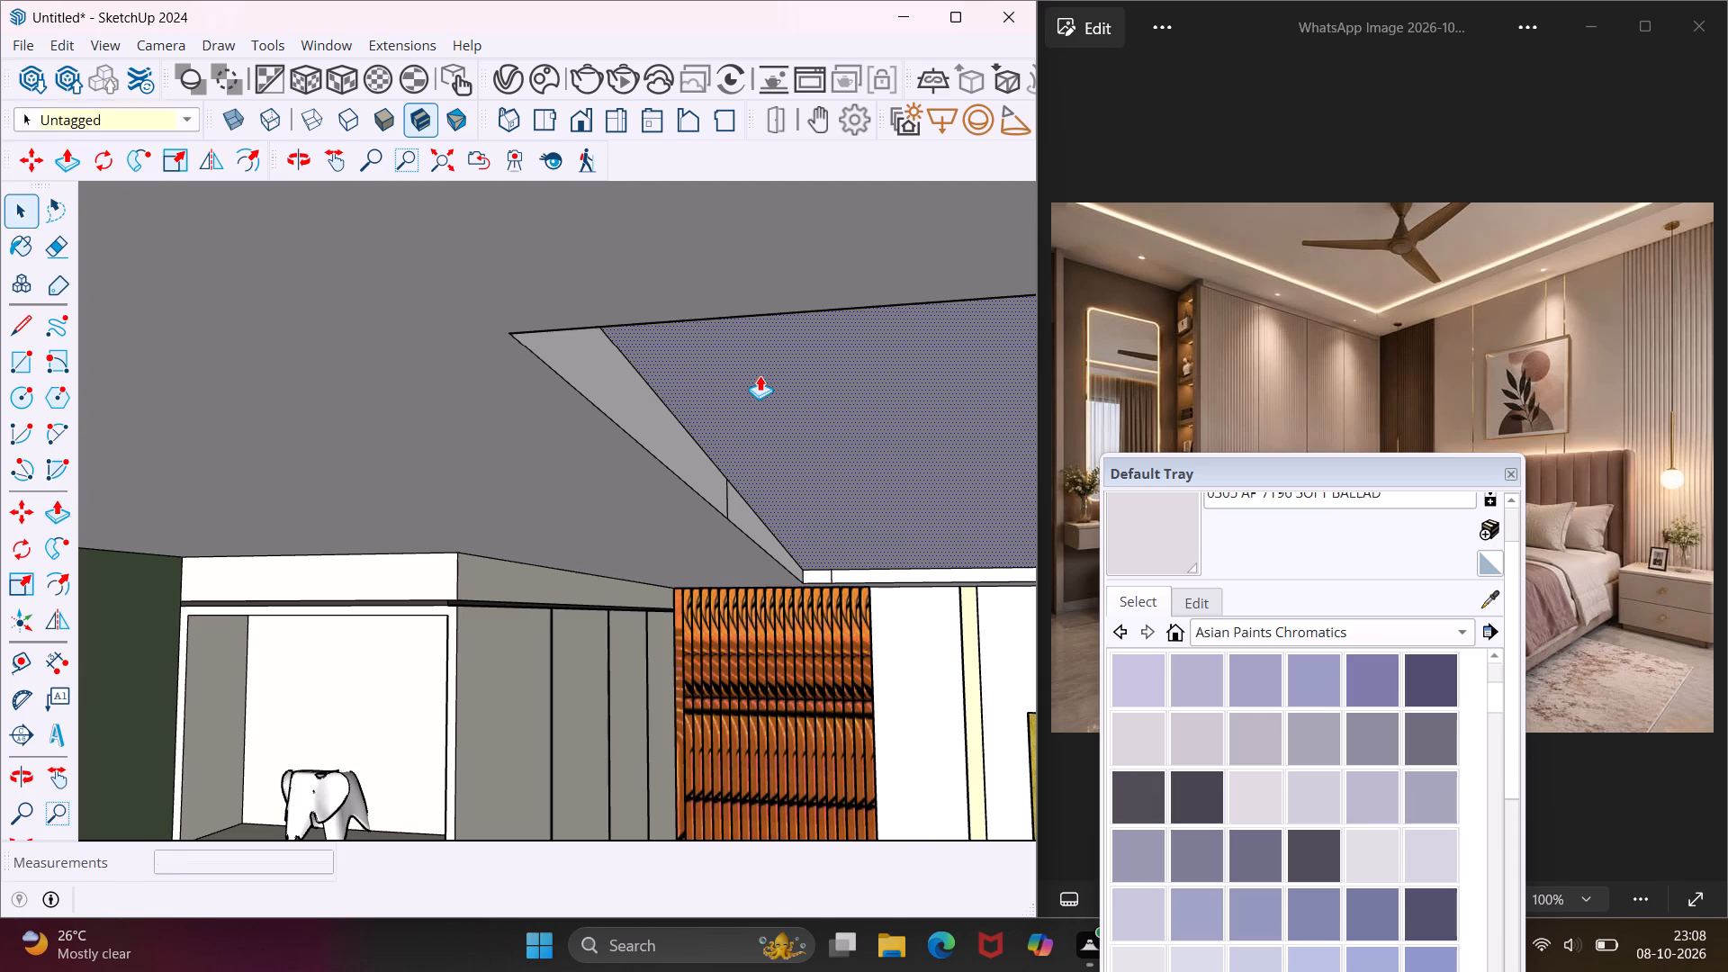
pyautogui.click(760, 375)
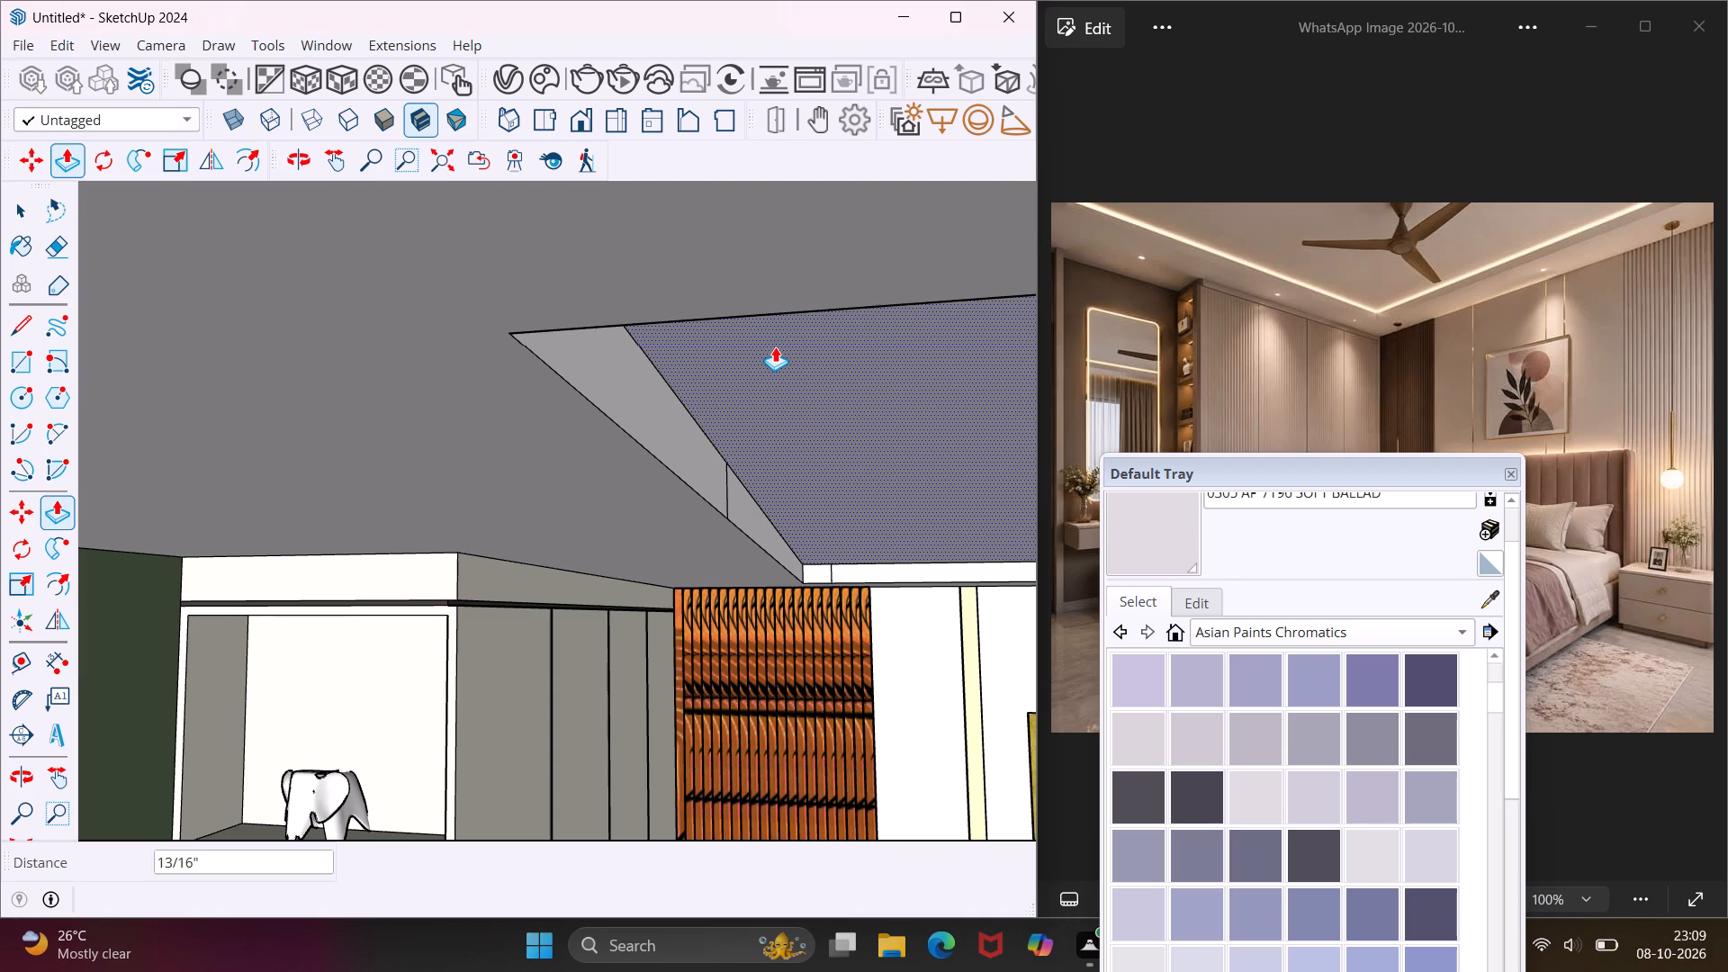
pyautogui.write('2"')
pyautogui.press('Return')
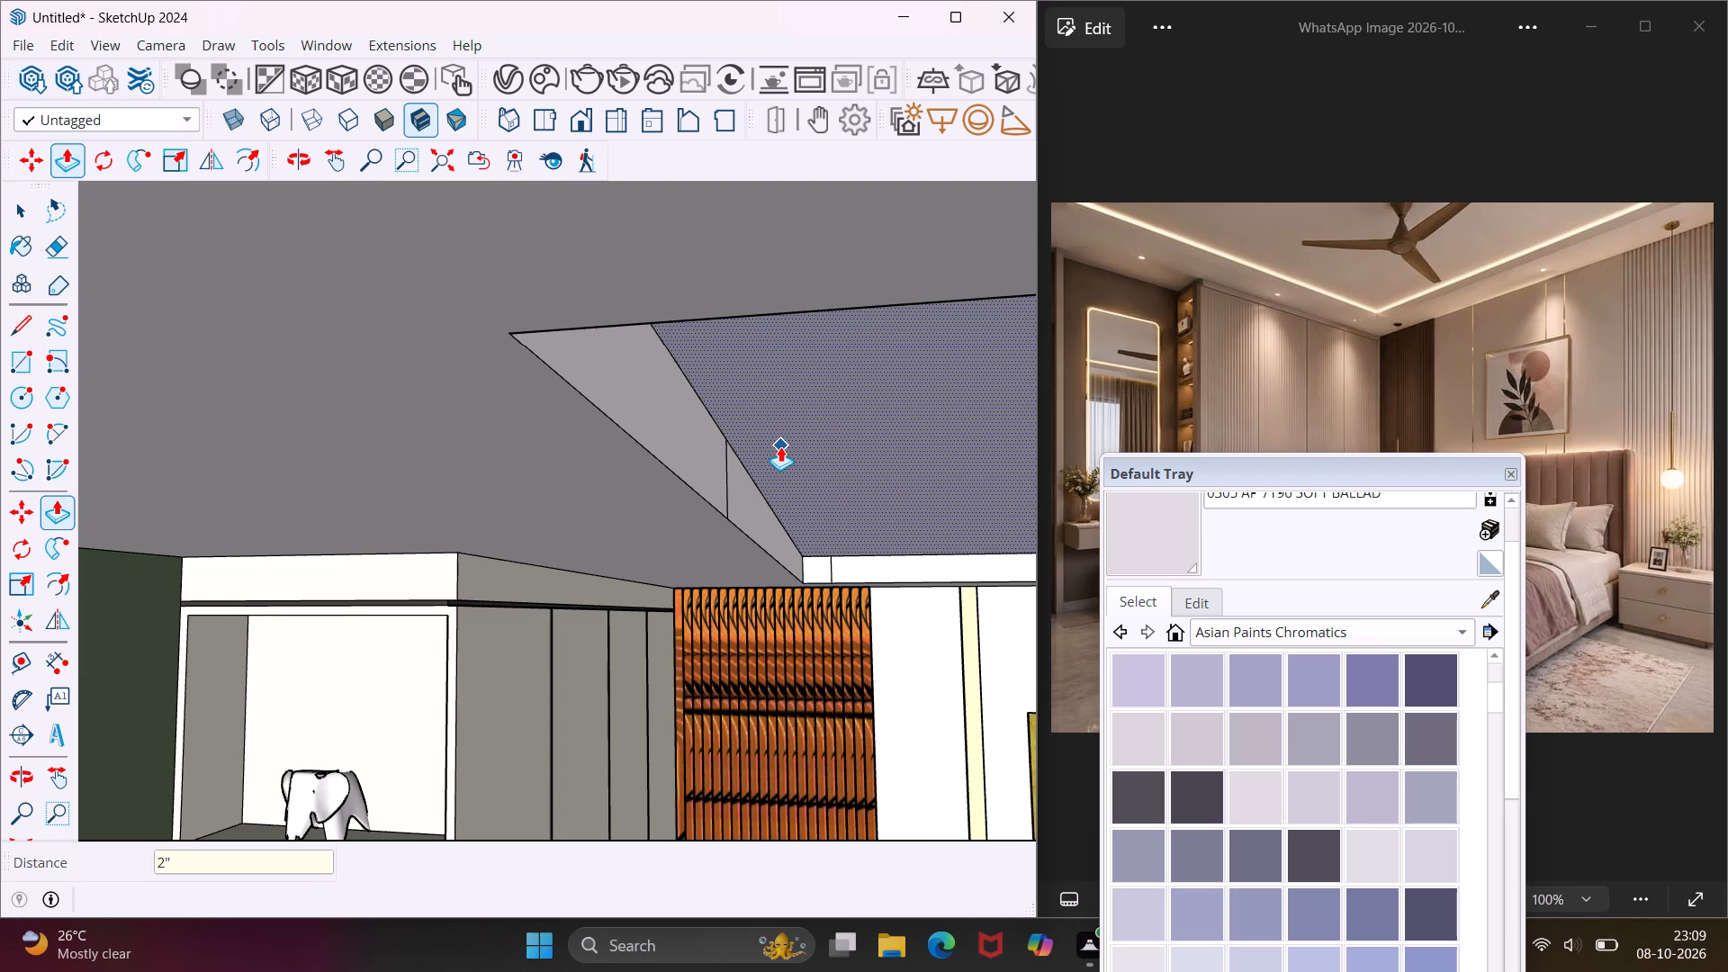
# Erase the stray vertical edge dividing the recess side face that runs along the wardrobe.
pyautogui.moveTo(771, 446); pyautogui.dragTo(566, 442, button='middle')
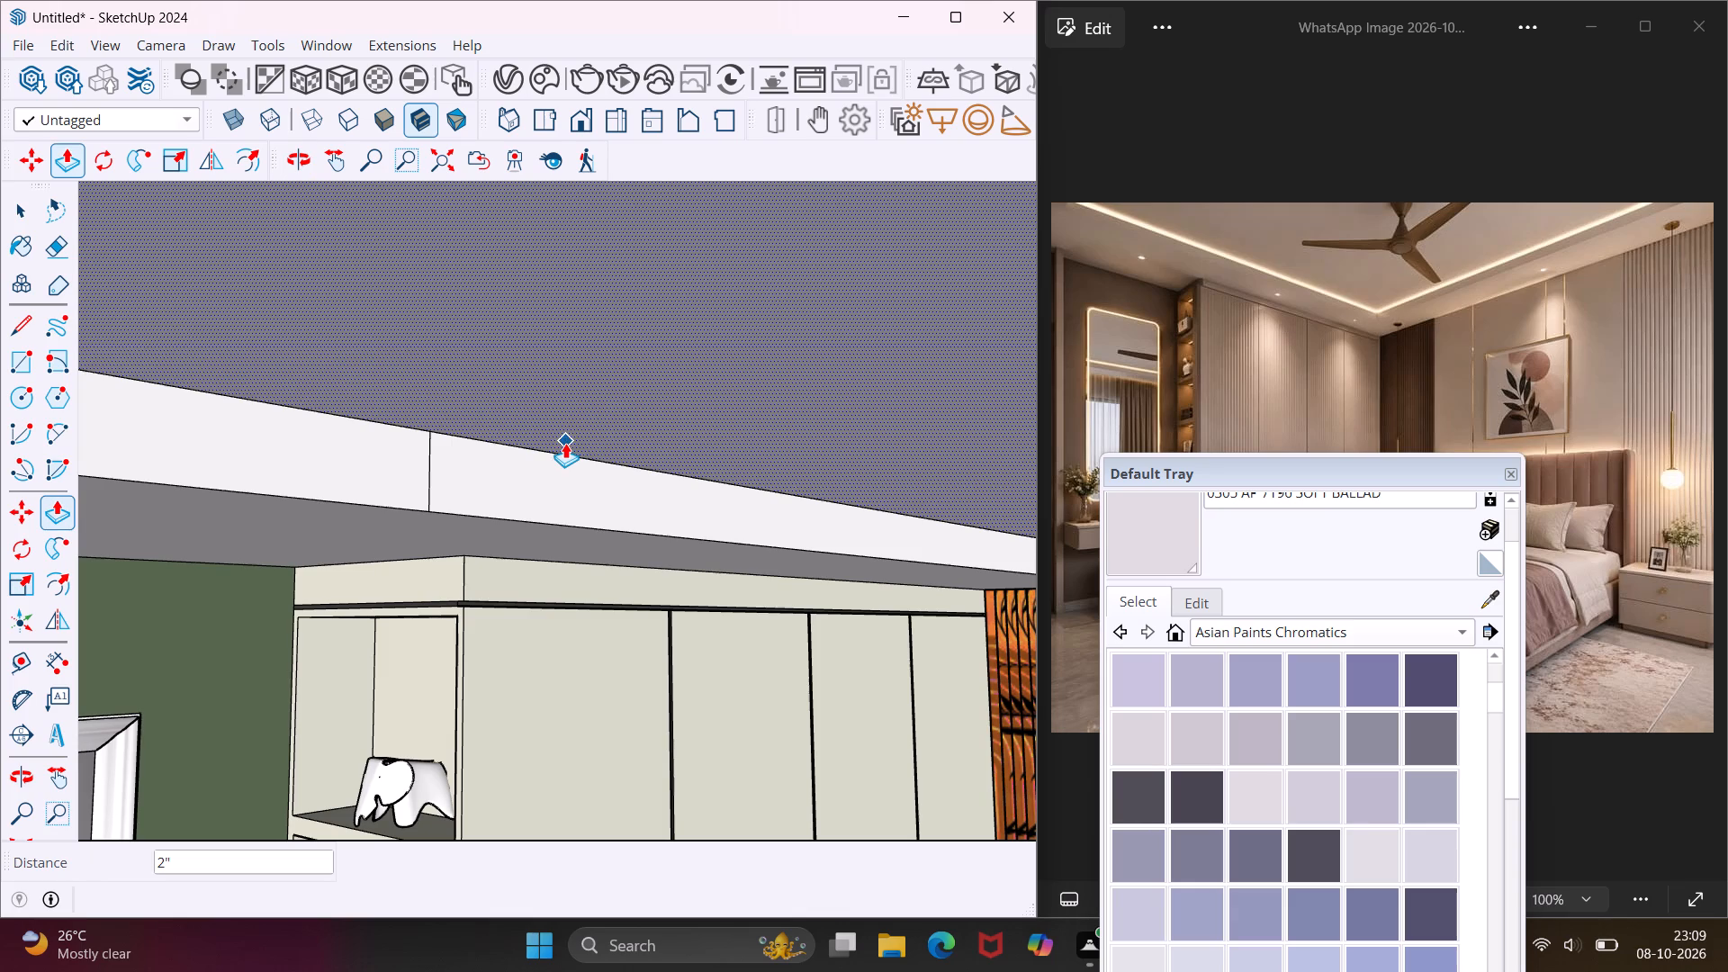
pyautogui.press('Escape')
pyautogui.press('space')
pyautogui.click(404, 507)
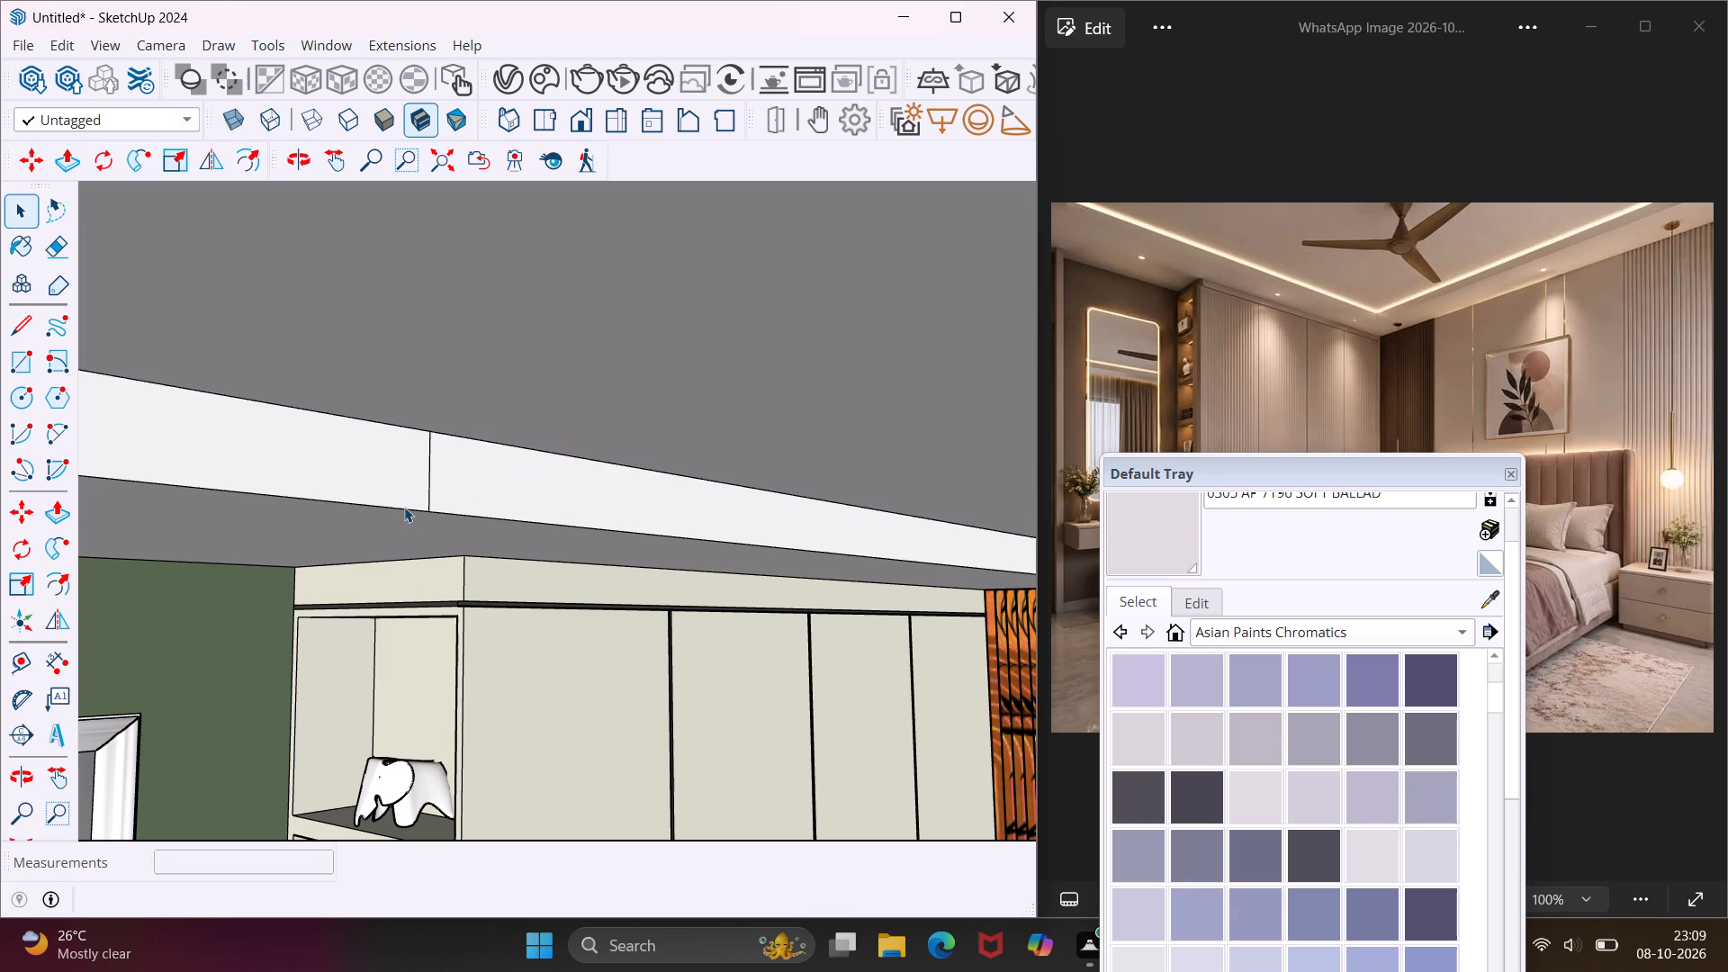
pyautogui.keyDown('ctrl'); pyautogui.click(463, 513); pyautogui.keyUp('ctrl')
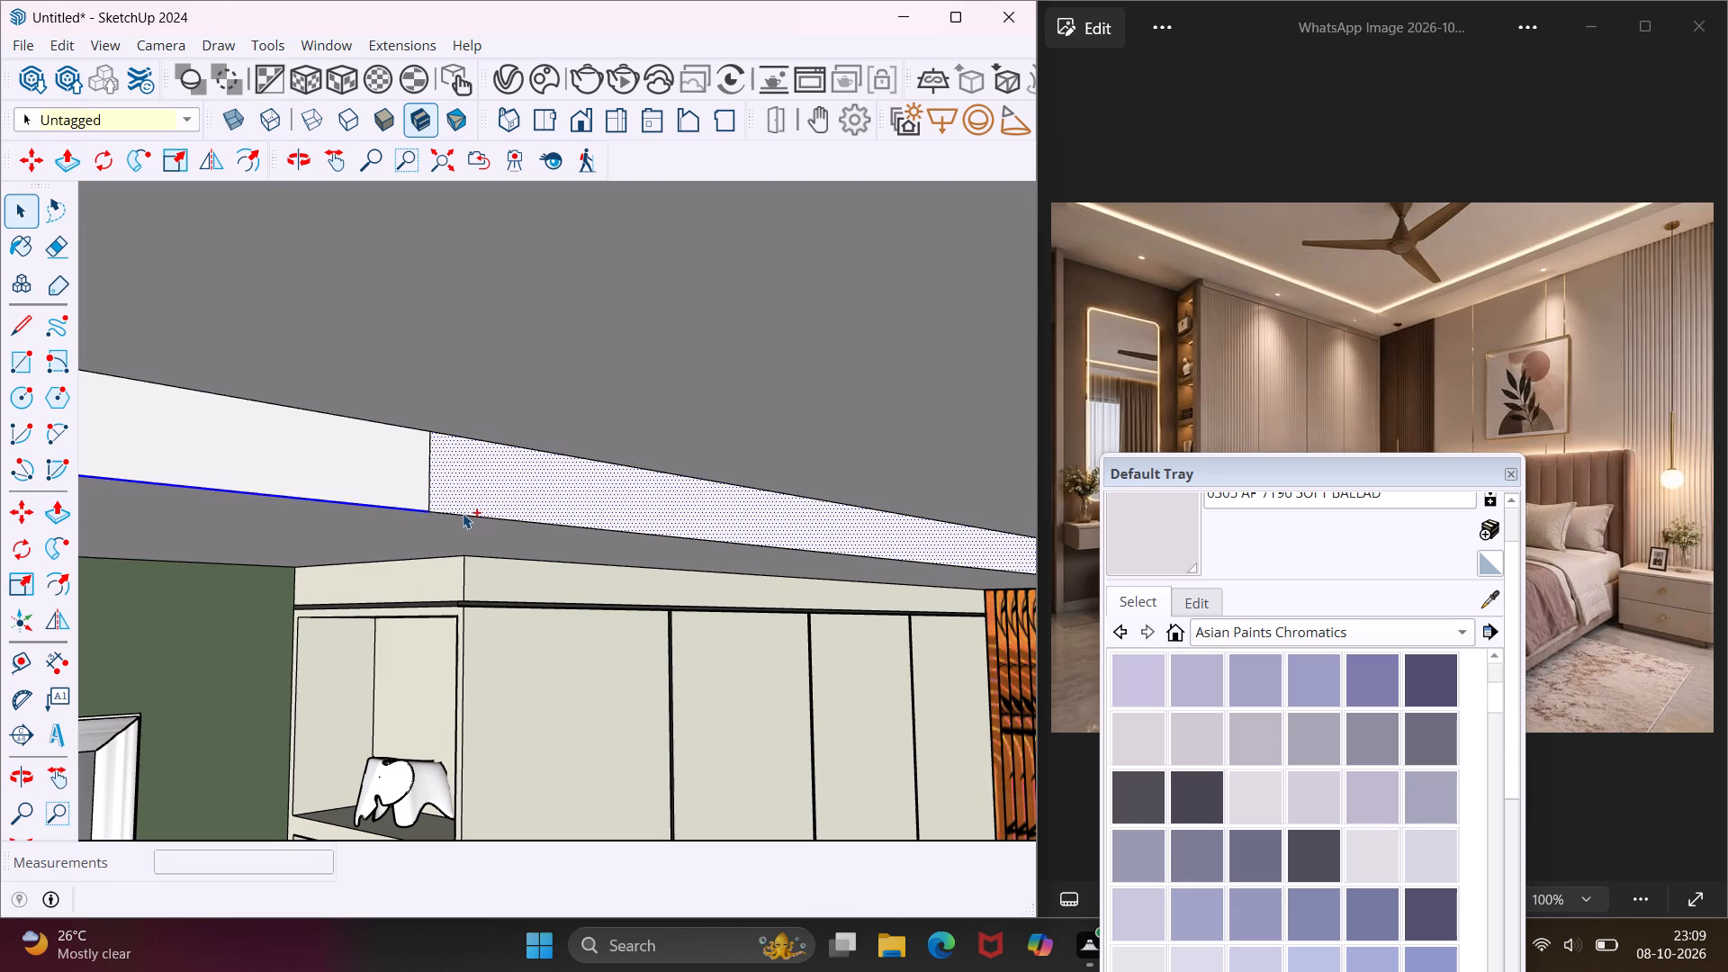
pyautogui.click(462, 512)
pyautogui.click(462, 512)
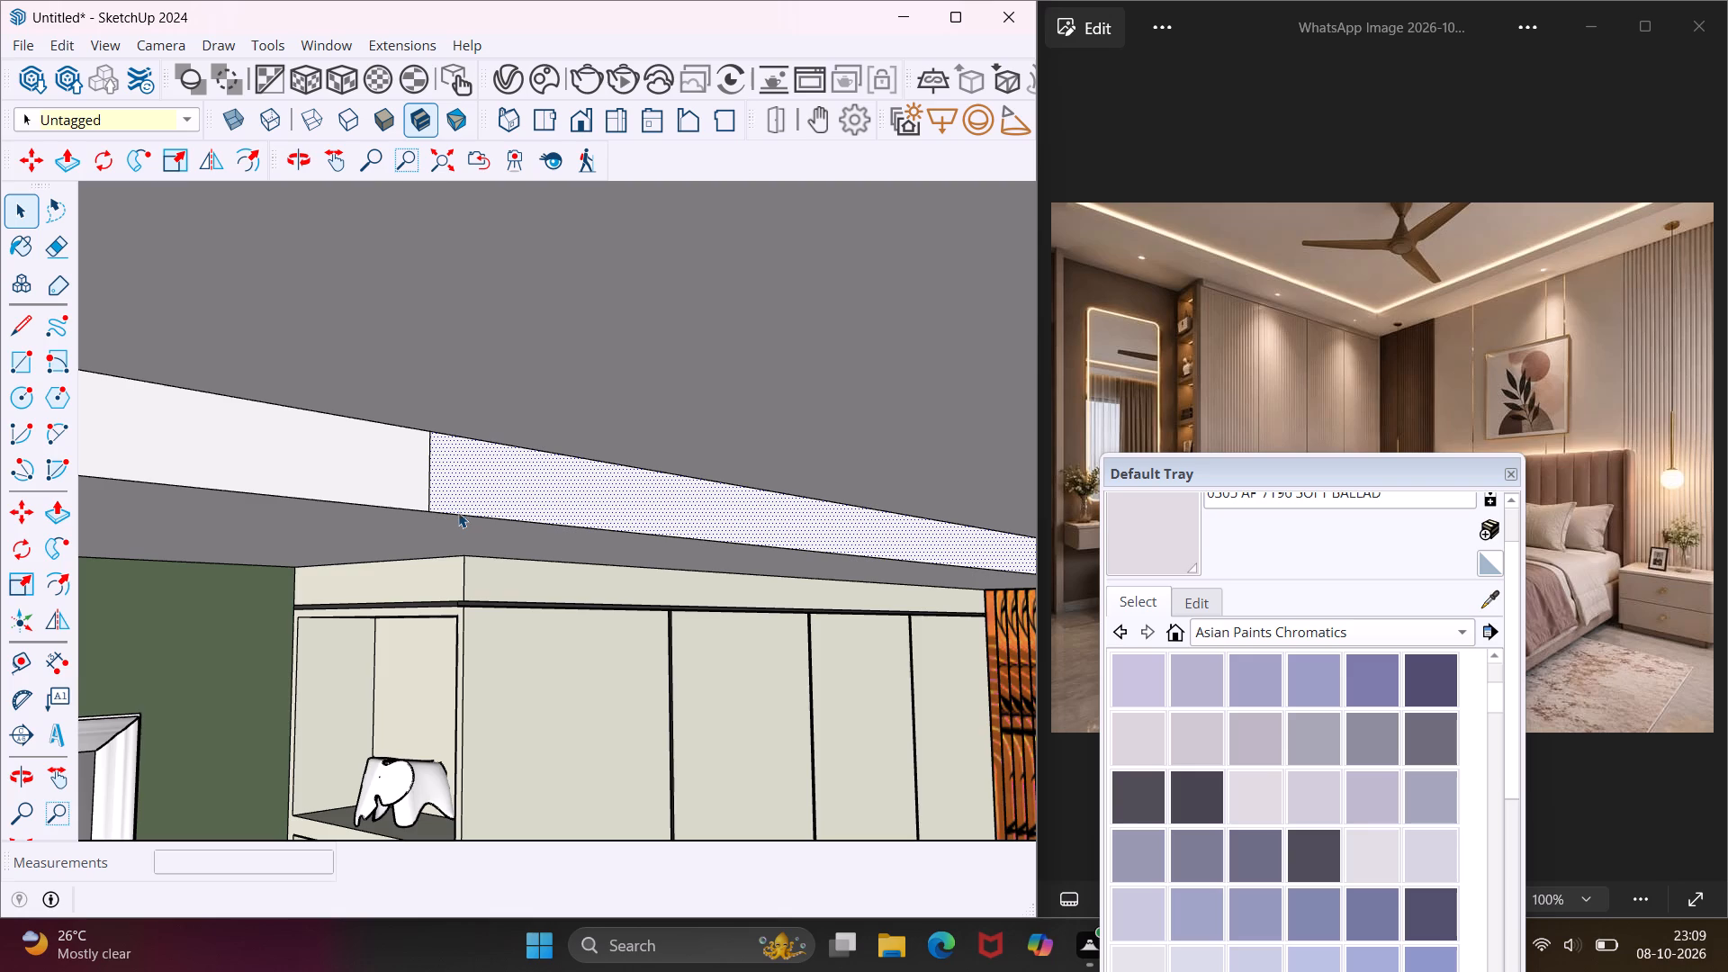
pyautogui.click(454, 513)
pyautogui.keyDown('ctrl'); pyautogui.scroll(2, 412, 512); pyautogui.keyUp('ctrl')
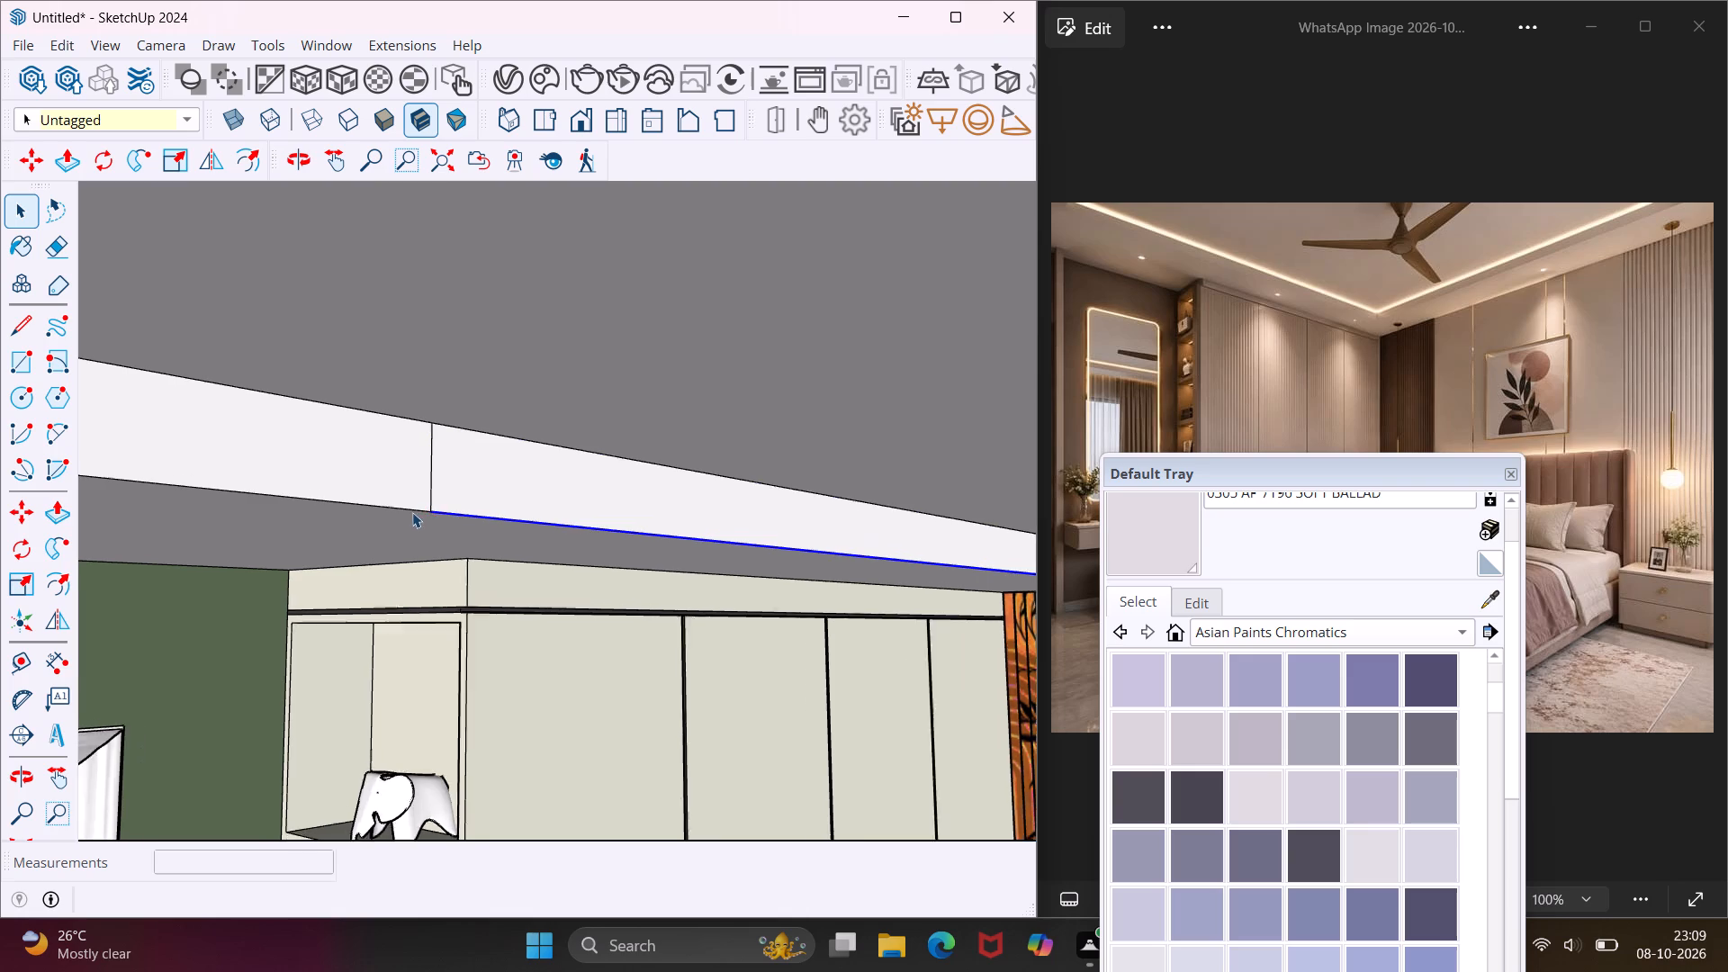
pyautogui.keyDown('ctrl'); pyautogui.scroll(2, 412, 512); pyautogui.keyUp('ctrl')
pyautogui.scroll(3, 411, 512)
pyautogui.keyDown('ctrl'); pyautogui.click(430, 509); pyautogui.keyUp('ctrl')
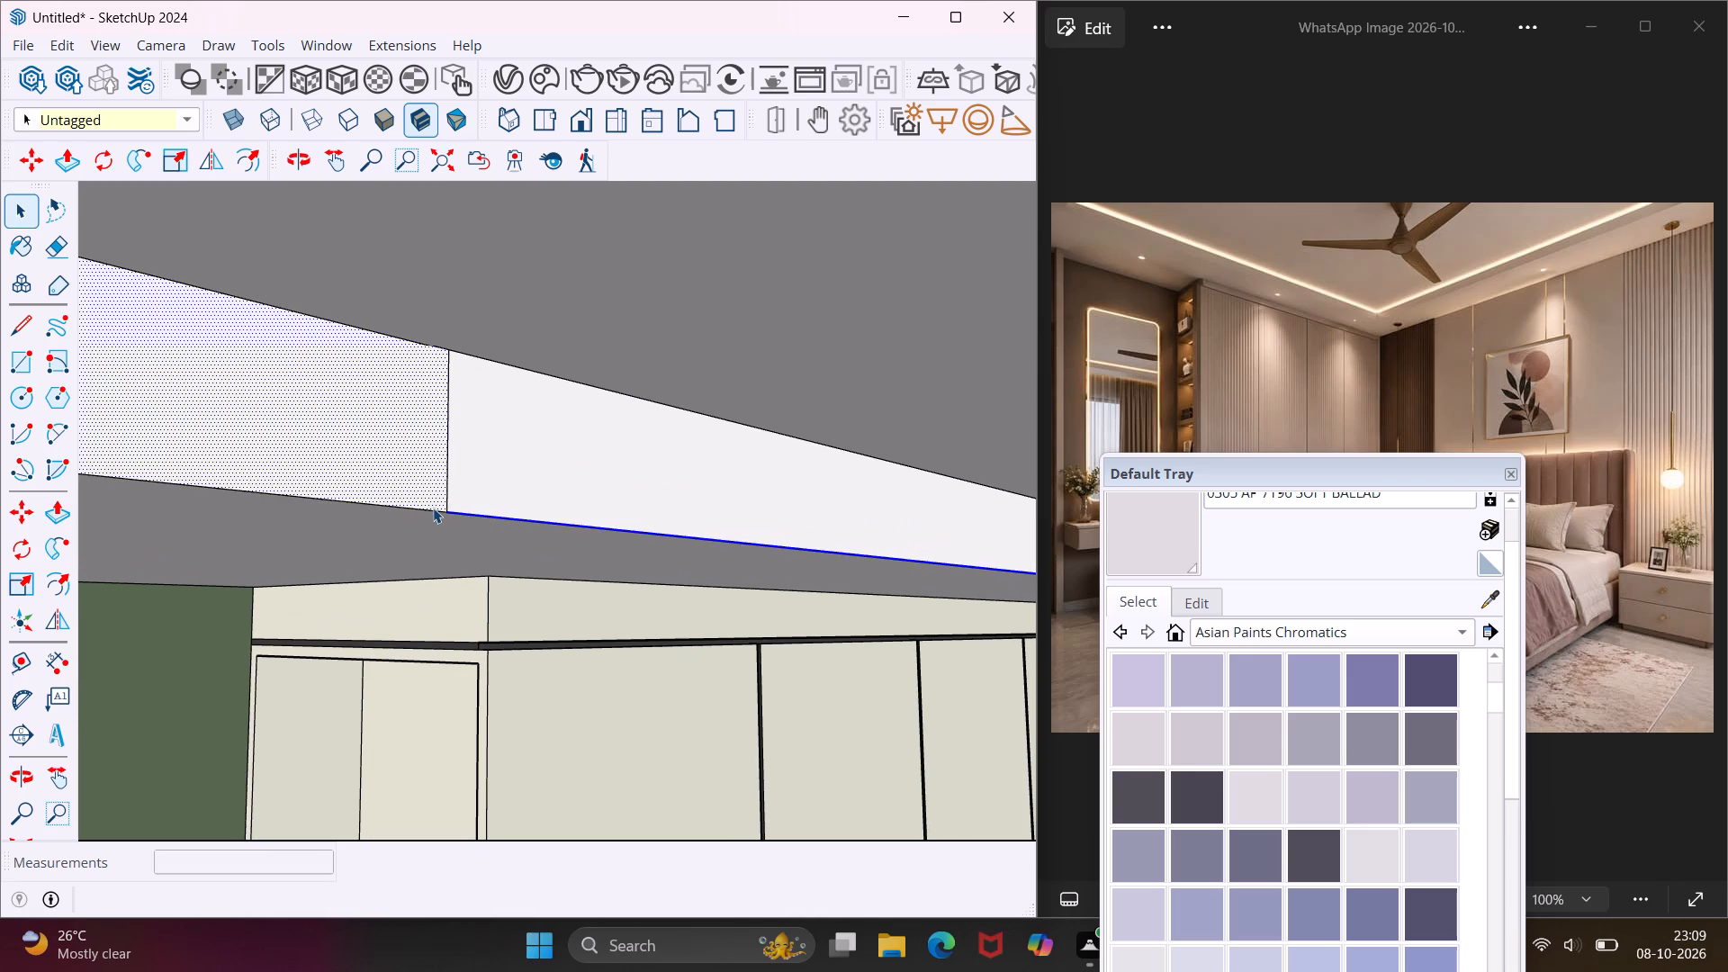
pyautogui.press('Escape')
pyautogui.press('space')
pyautogui.press('e')
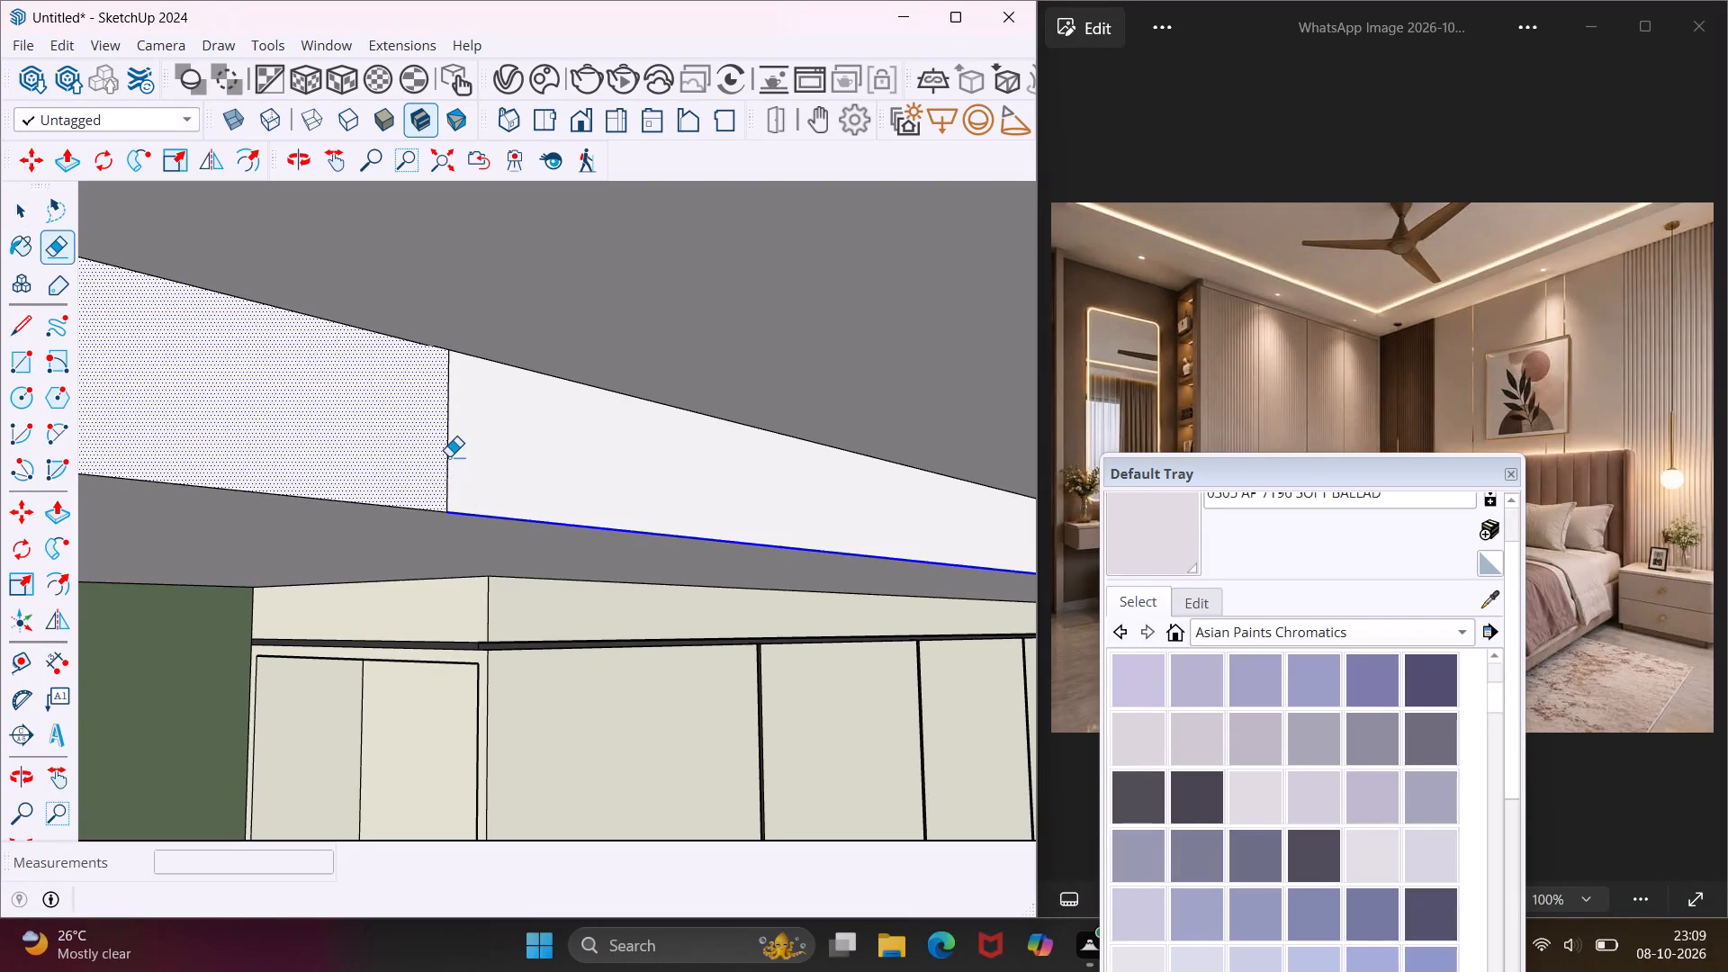
pyautogui.click(449, 456)
# Erase the three stray vertical edges dividing the recess side face along the bed wall.
pyautogui.scroll(-11, 449, 456)
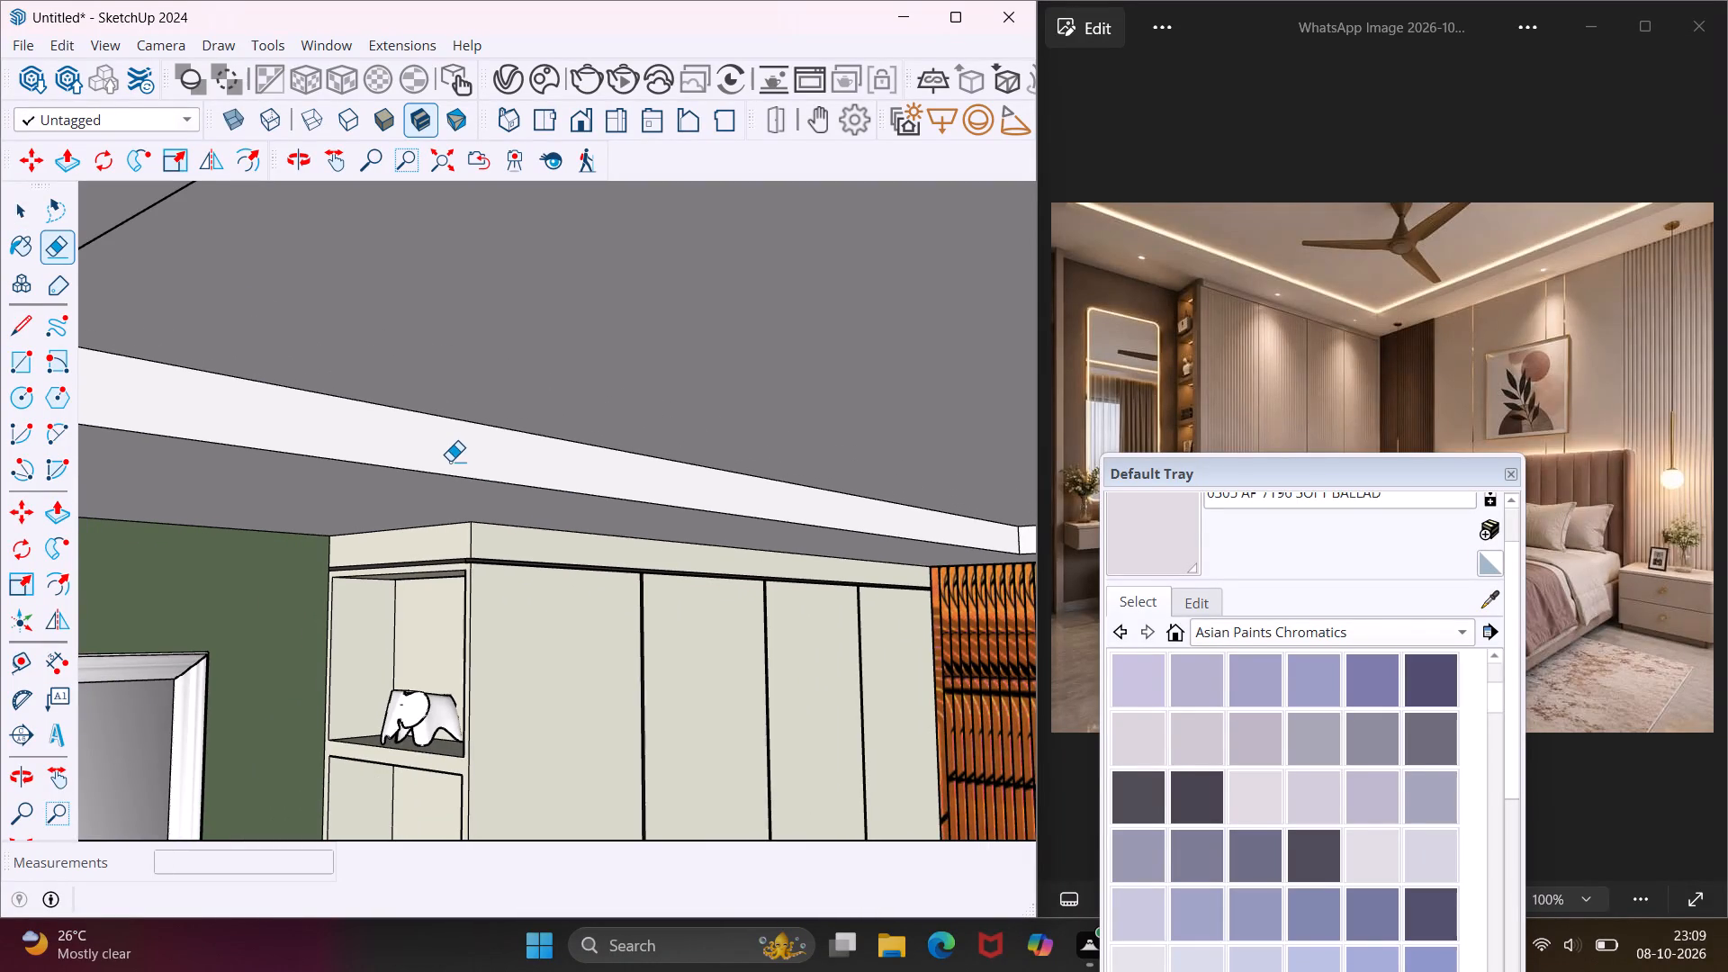
pyautogui.moveTo(452, 461); pyautogui.dragTo(614, 492, button='middle')
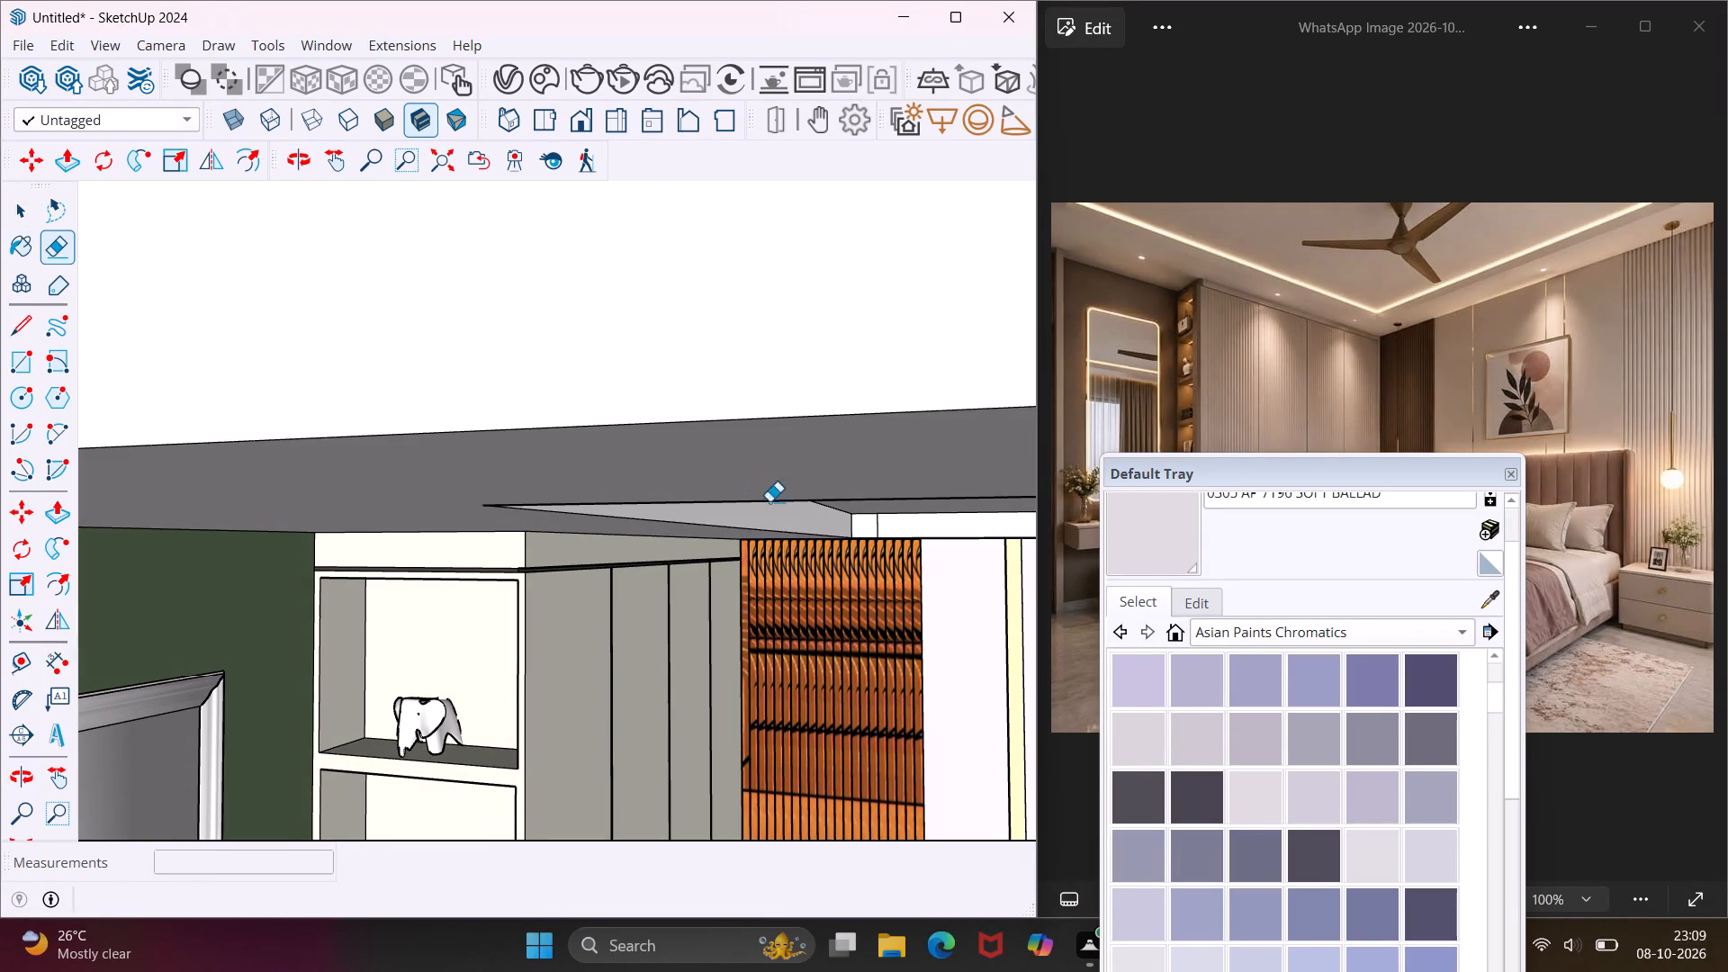
pyautogui.scroll(12, 870, 526)
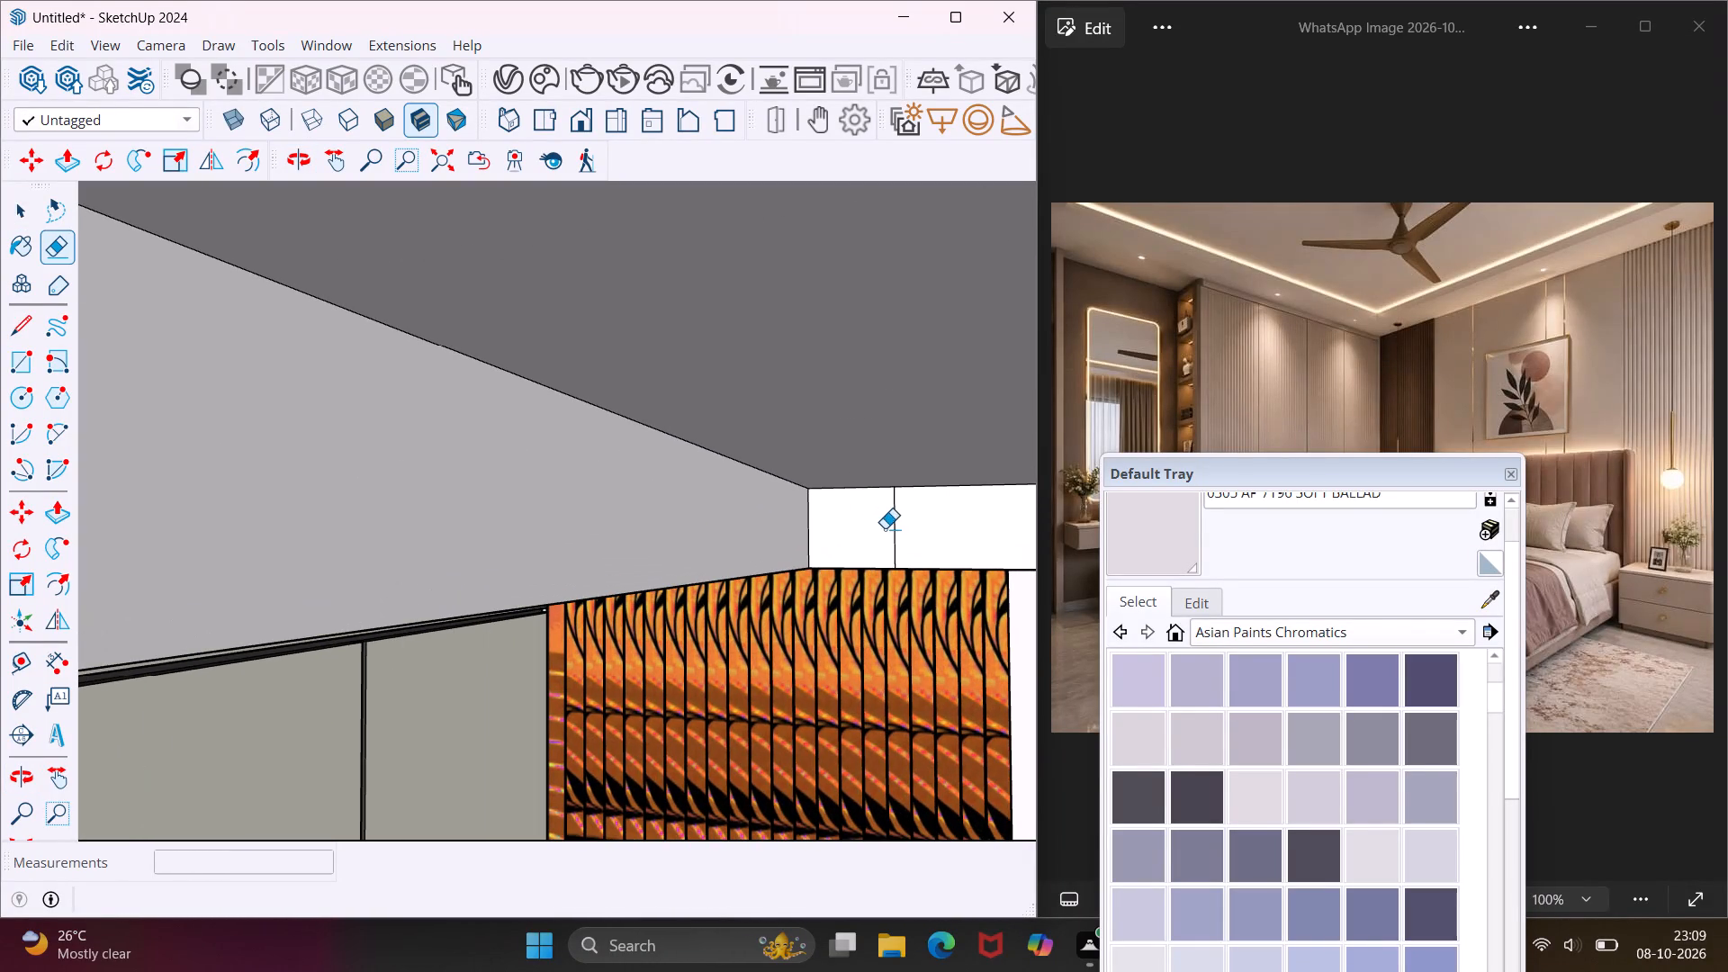
pyautogui.click(895, 530)
pyautogui.scroll(-6, 781, 477)
pyautogui.scroll(-3, 642, 484)
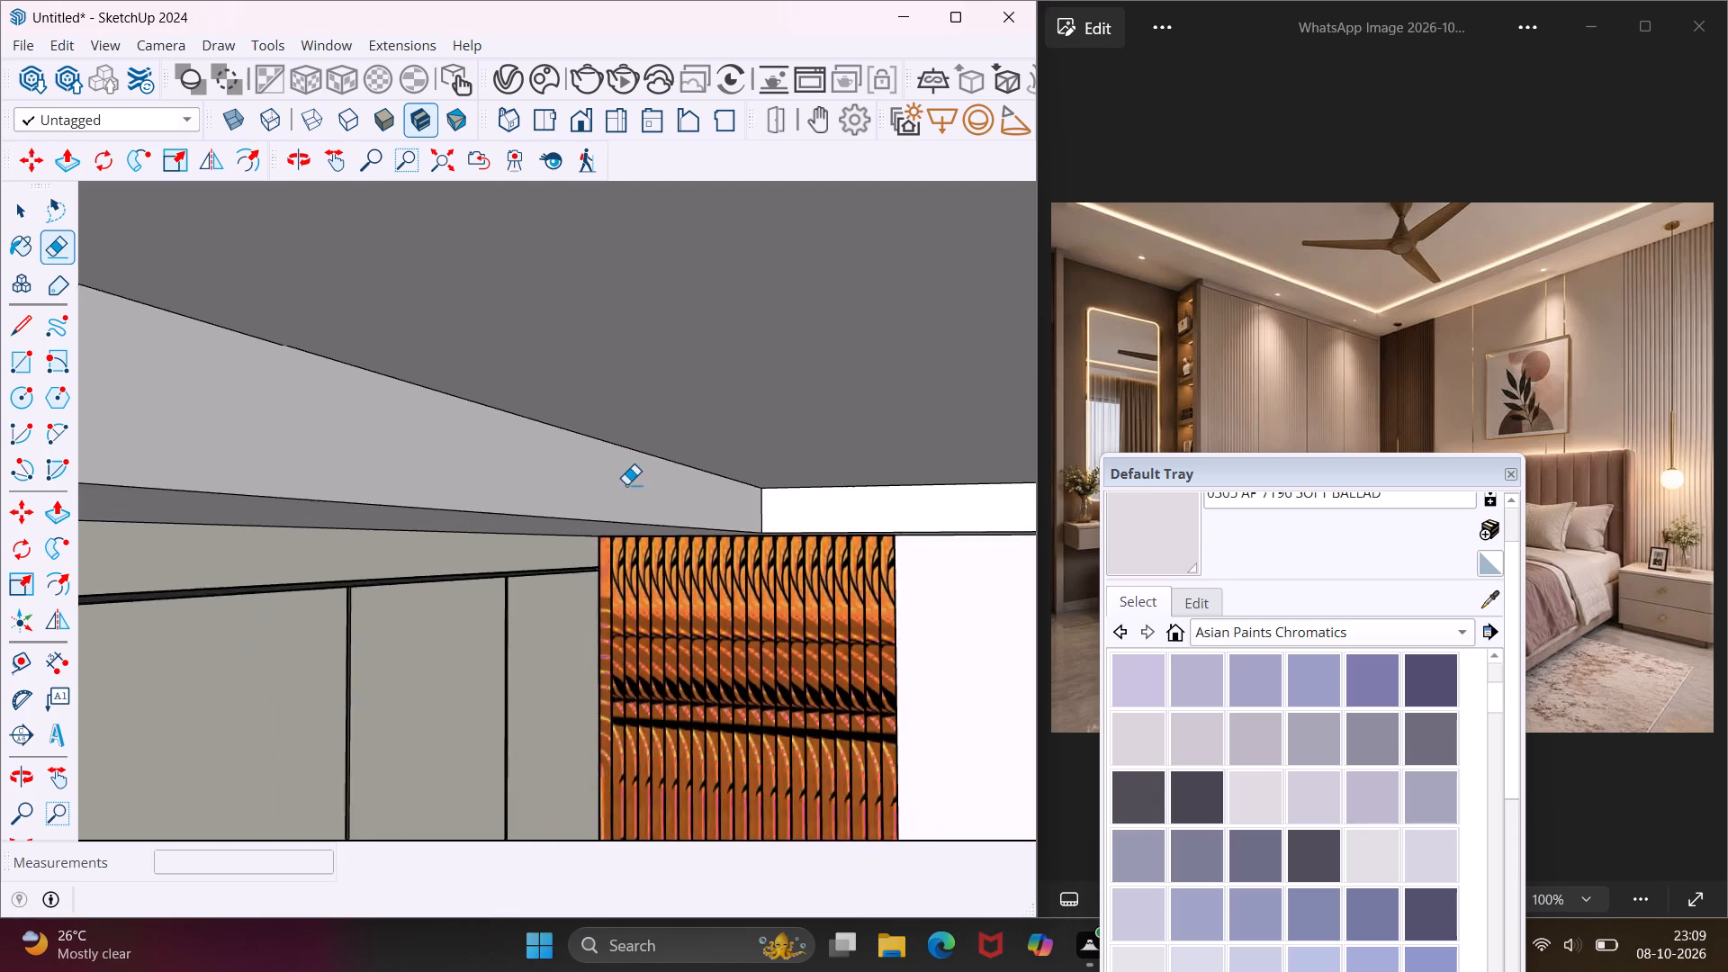
pyautogui.scroll(-4, 626, 484)
pyautogui.scroll(1, 616, 483)
pyautogui.scroll(-12, 607, 479)
pyautogui.scroll(1, 604, 478)
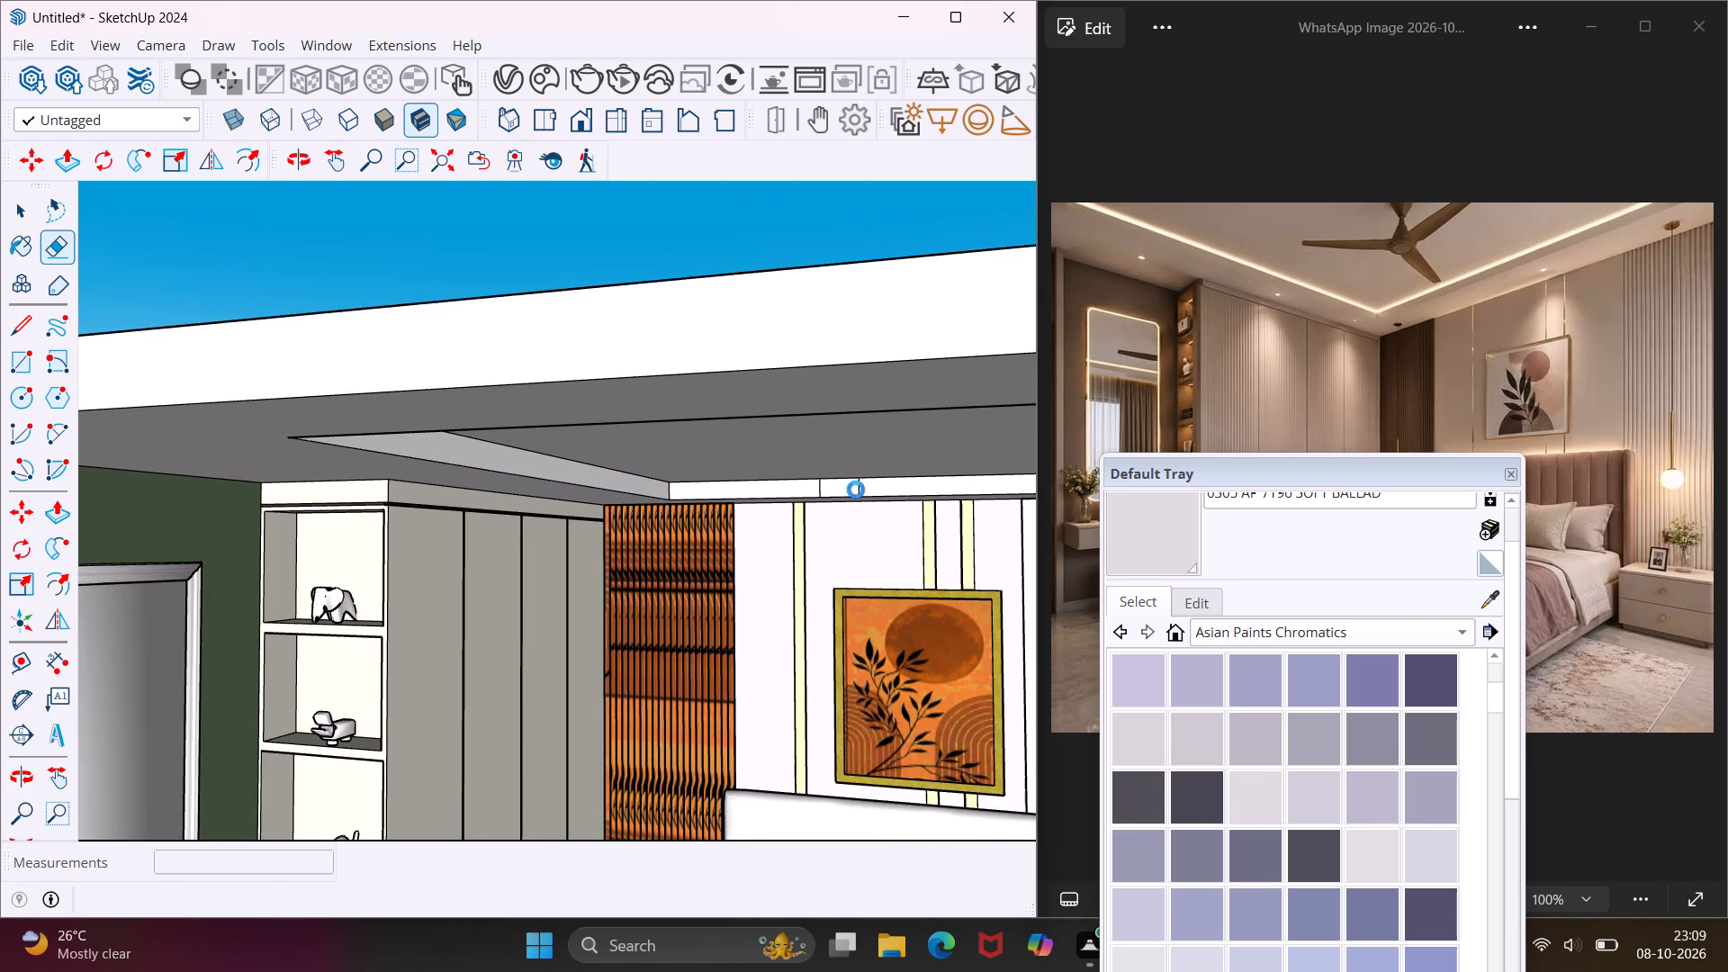
pyautogui.scroll(4, 866, 478)
pyautogui.scroll(17, 866, 478)
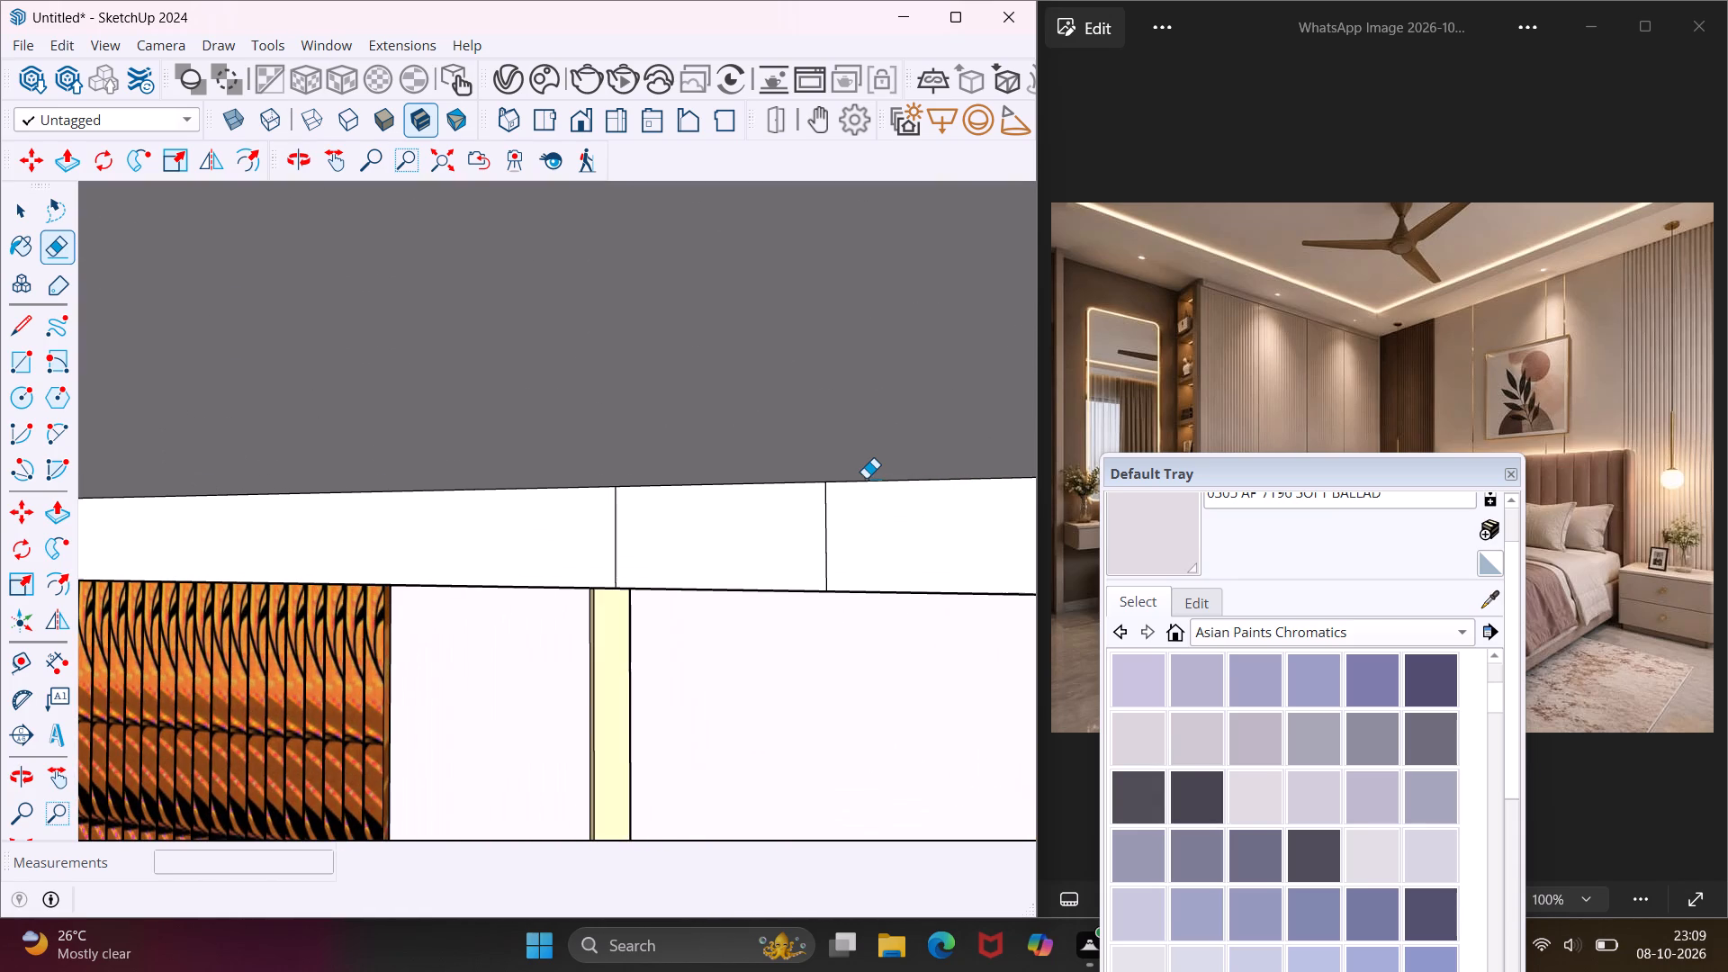
pyautogui.click(825, 534)
pyautogui.click(619, 538)
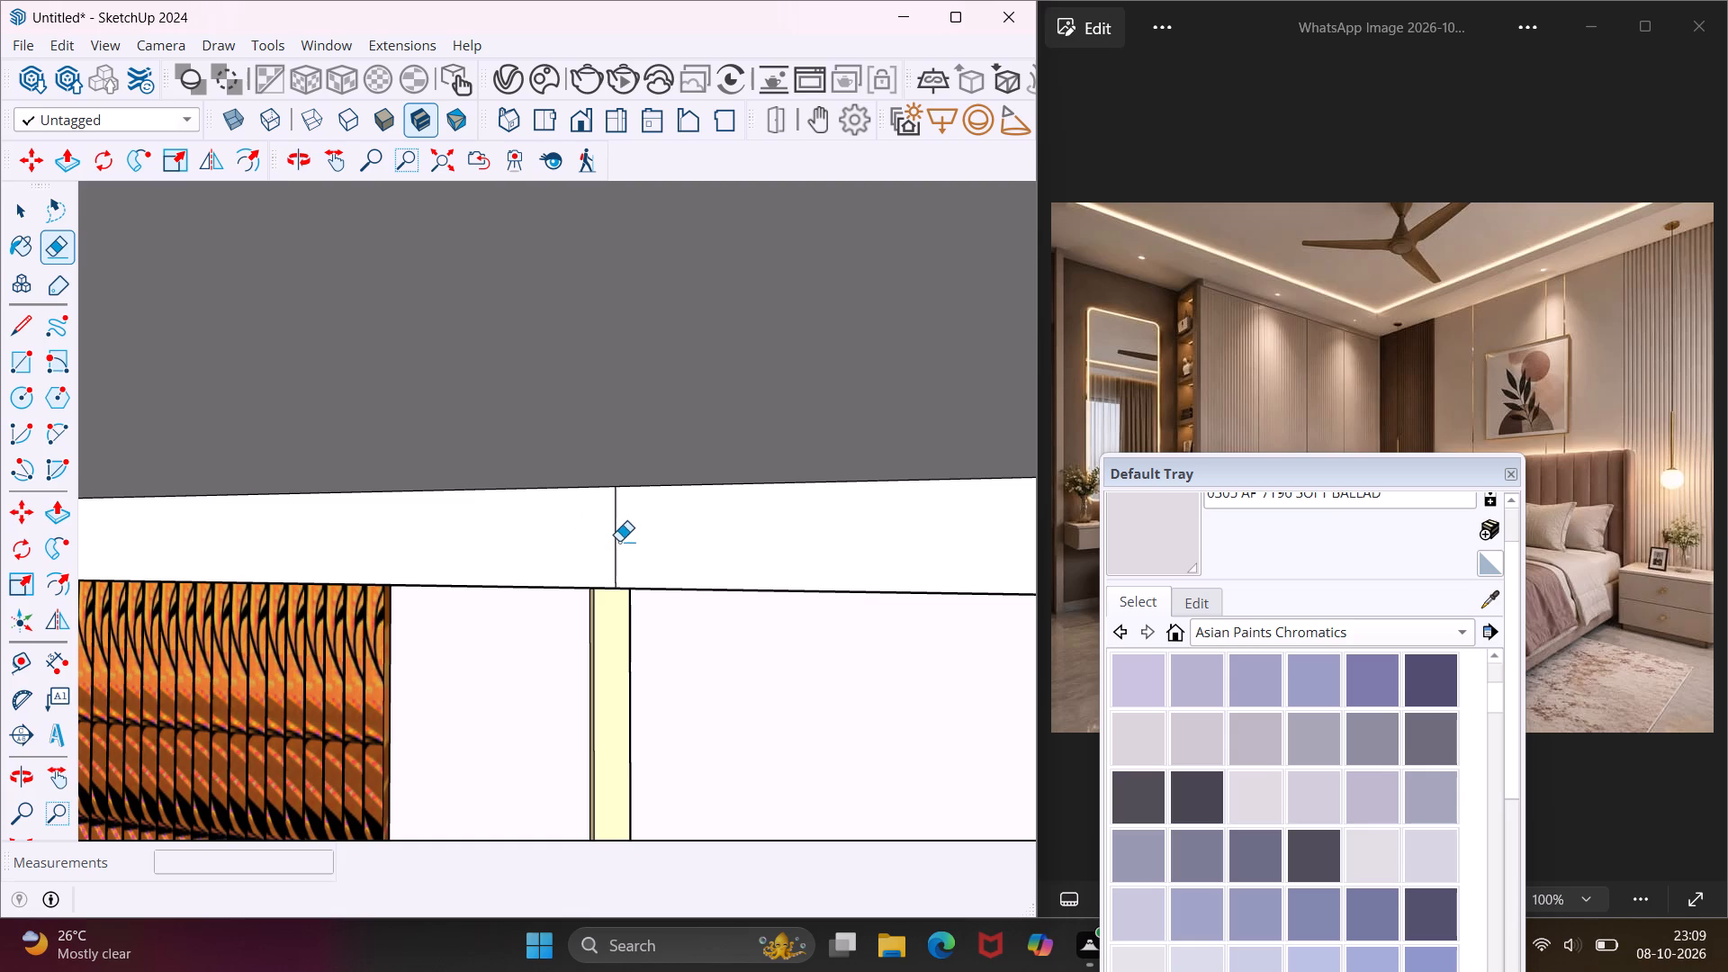
pyautogui.click(615, 539)
# Examine the ceiling recess from below for any leftover dividing edges on its side faces.
pyautogui.scroll(-12, 567, 527)
pyautogui.scroll(-6, 486, 520)
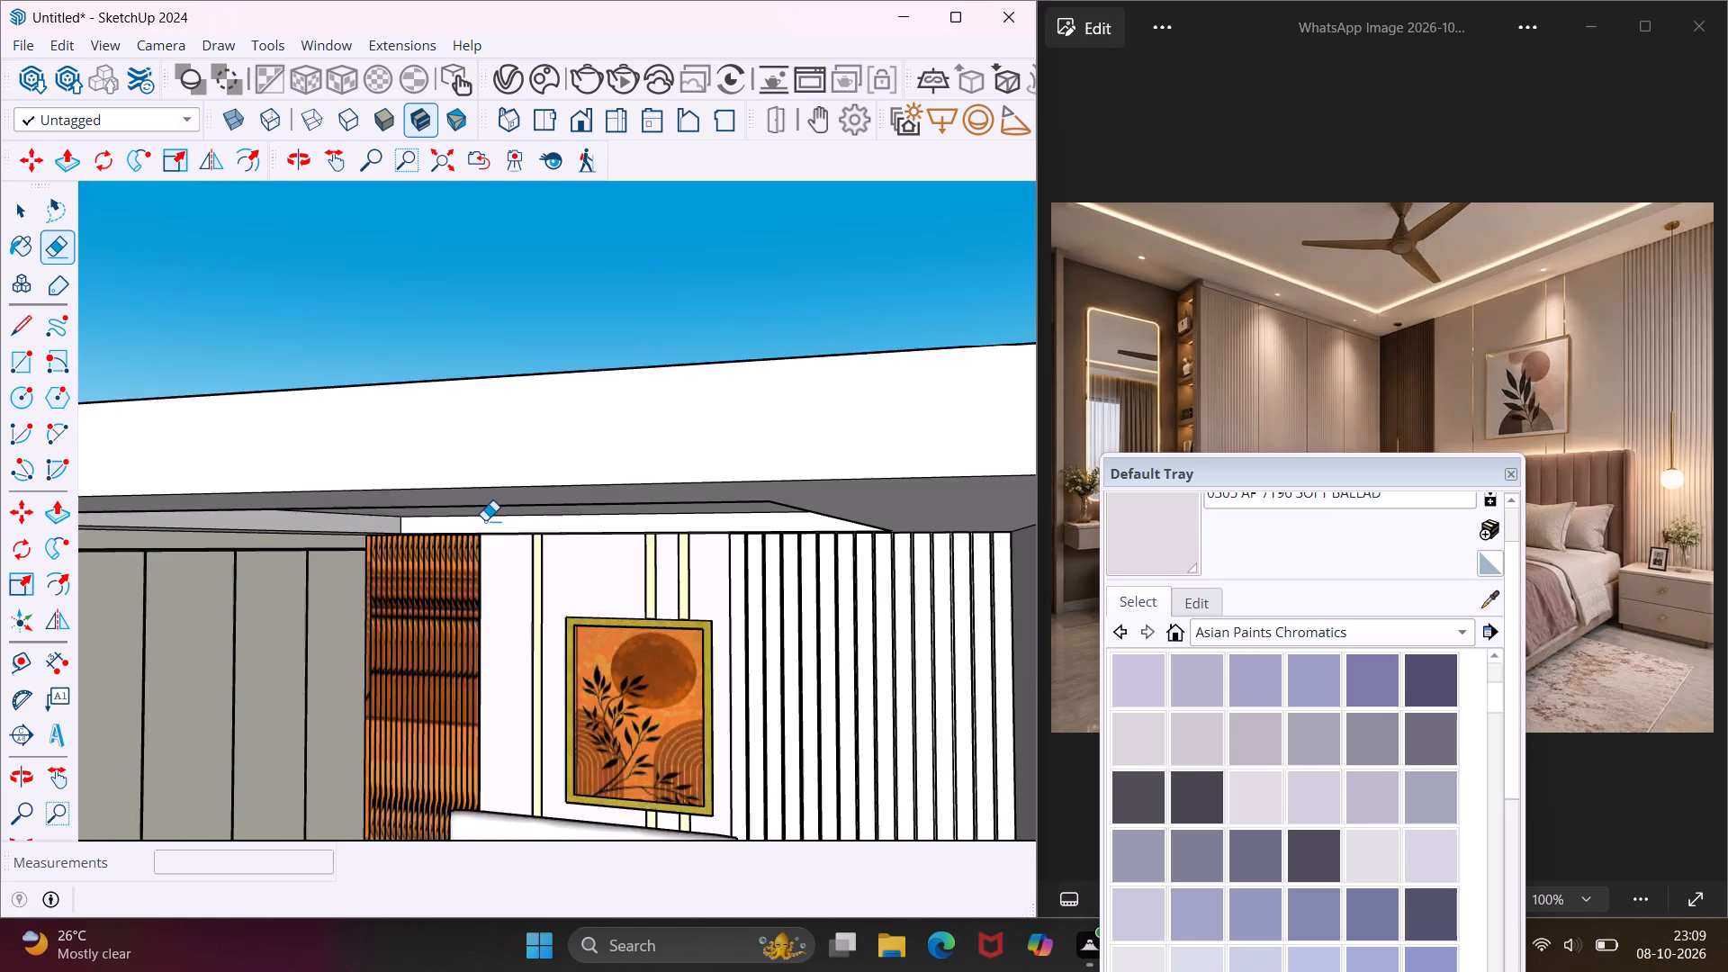
pyautogui.scroll(-3, 485, 520)
pyautogui.moveTo(592, 533); pyautogui.dragTo(822, 512, button='middle')
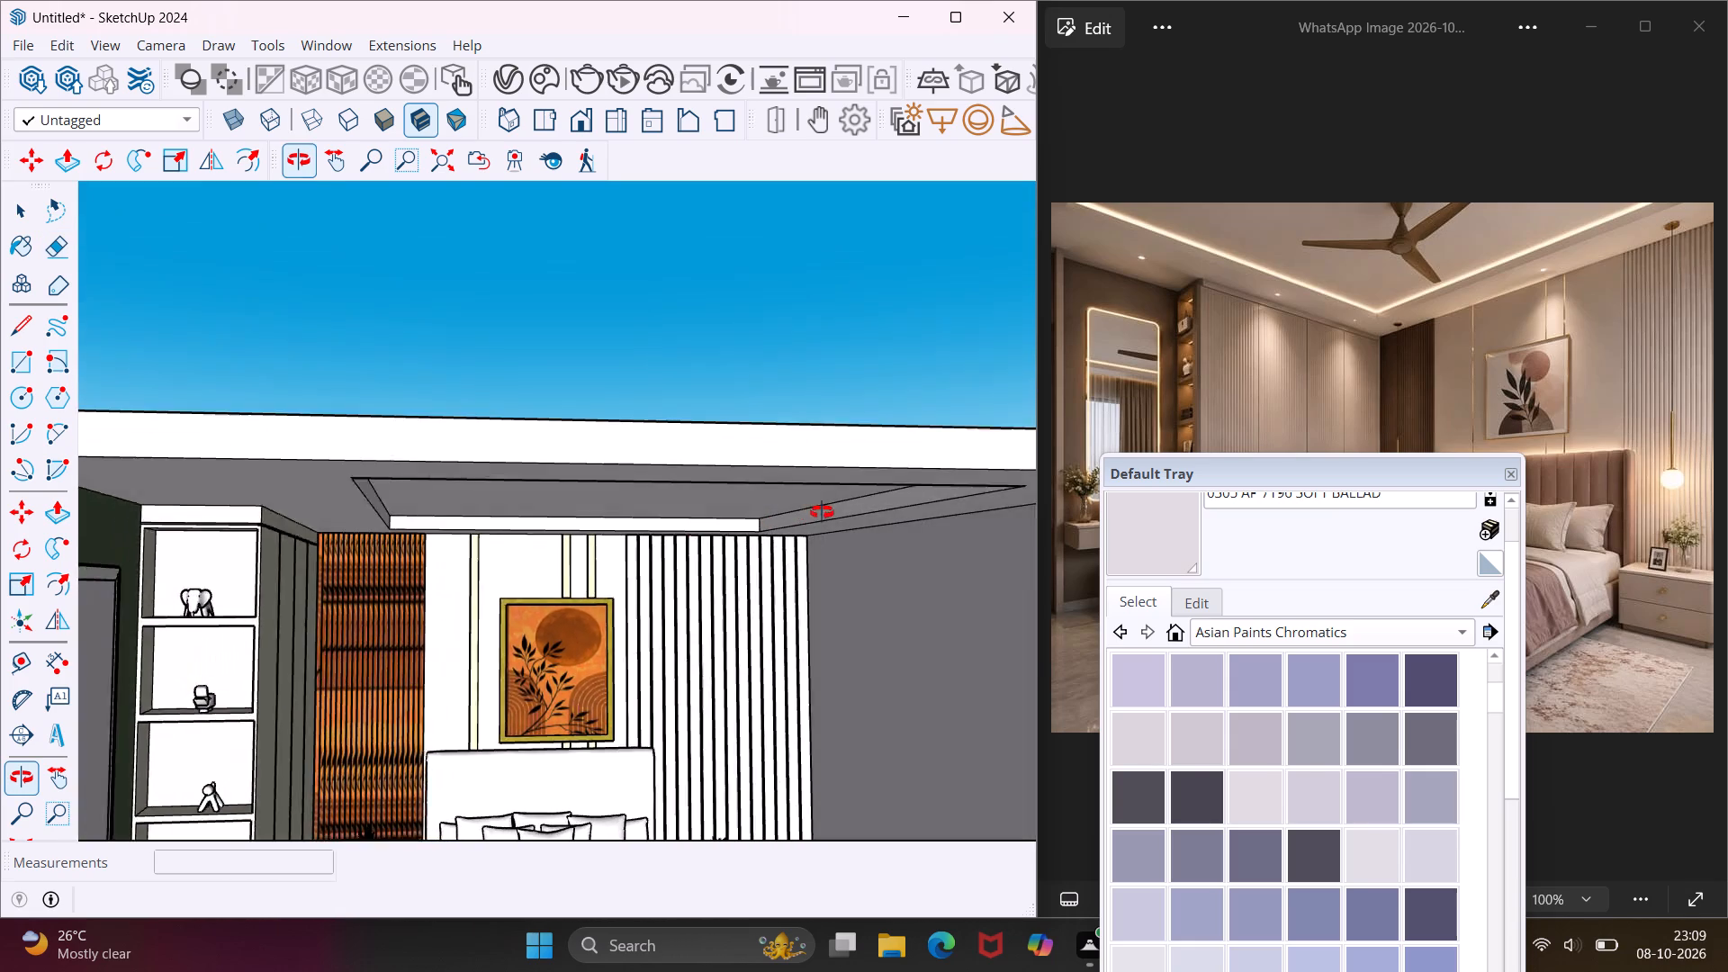
pyautogui.moveTo(822, 512); pyautogui.dragTo(669, 433, button='middle')
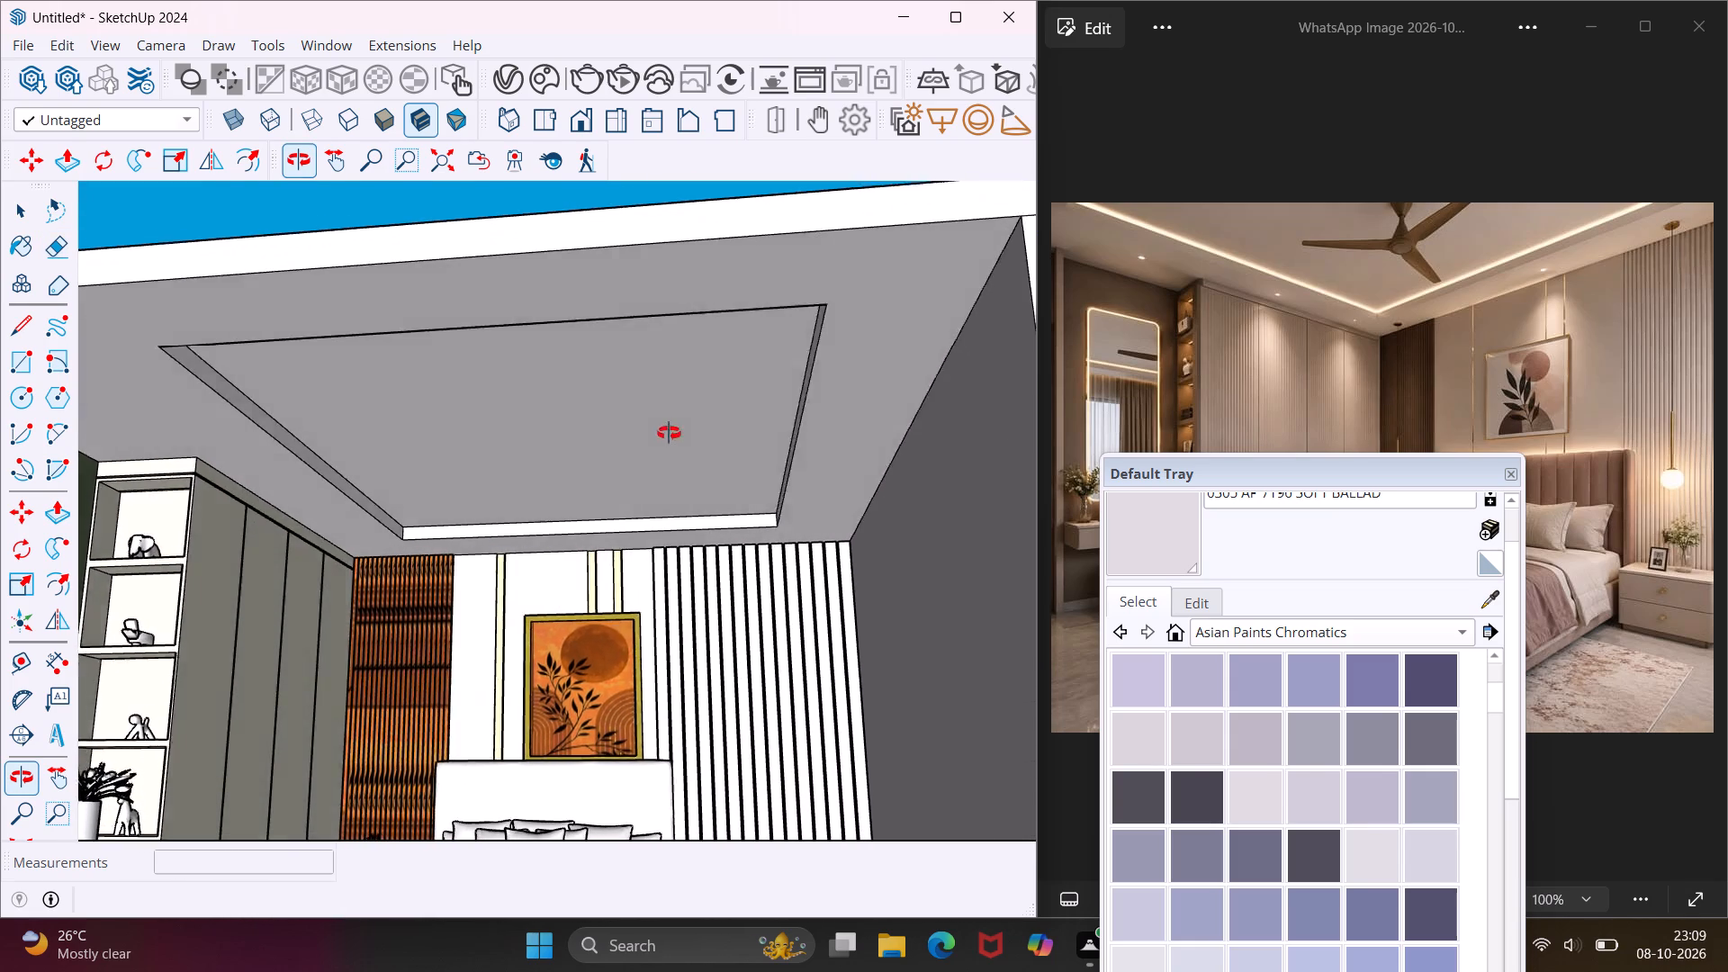
pyautogui.moveTo(669, 433); pyautogui.dragTo(653, 430, button='middle')
pyautogui.scroll(10, 539, 406)
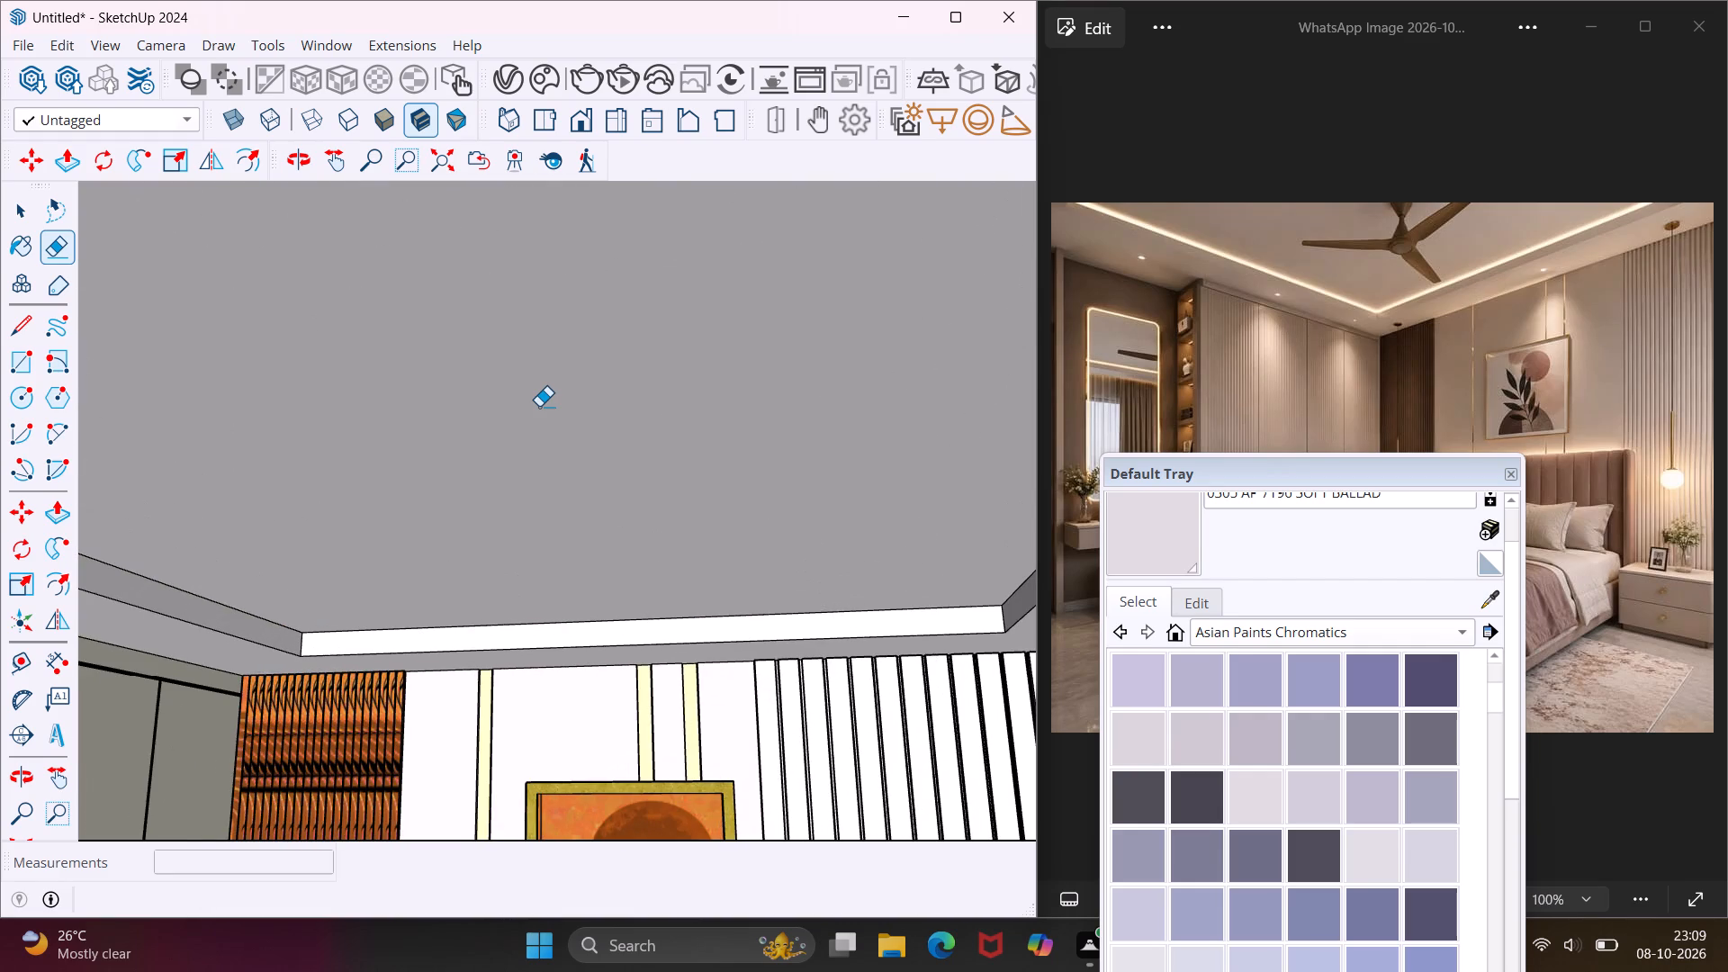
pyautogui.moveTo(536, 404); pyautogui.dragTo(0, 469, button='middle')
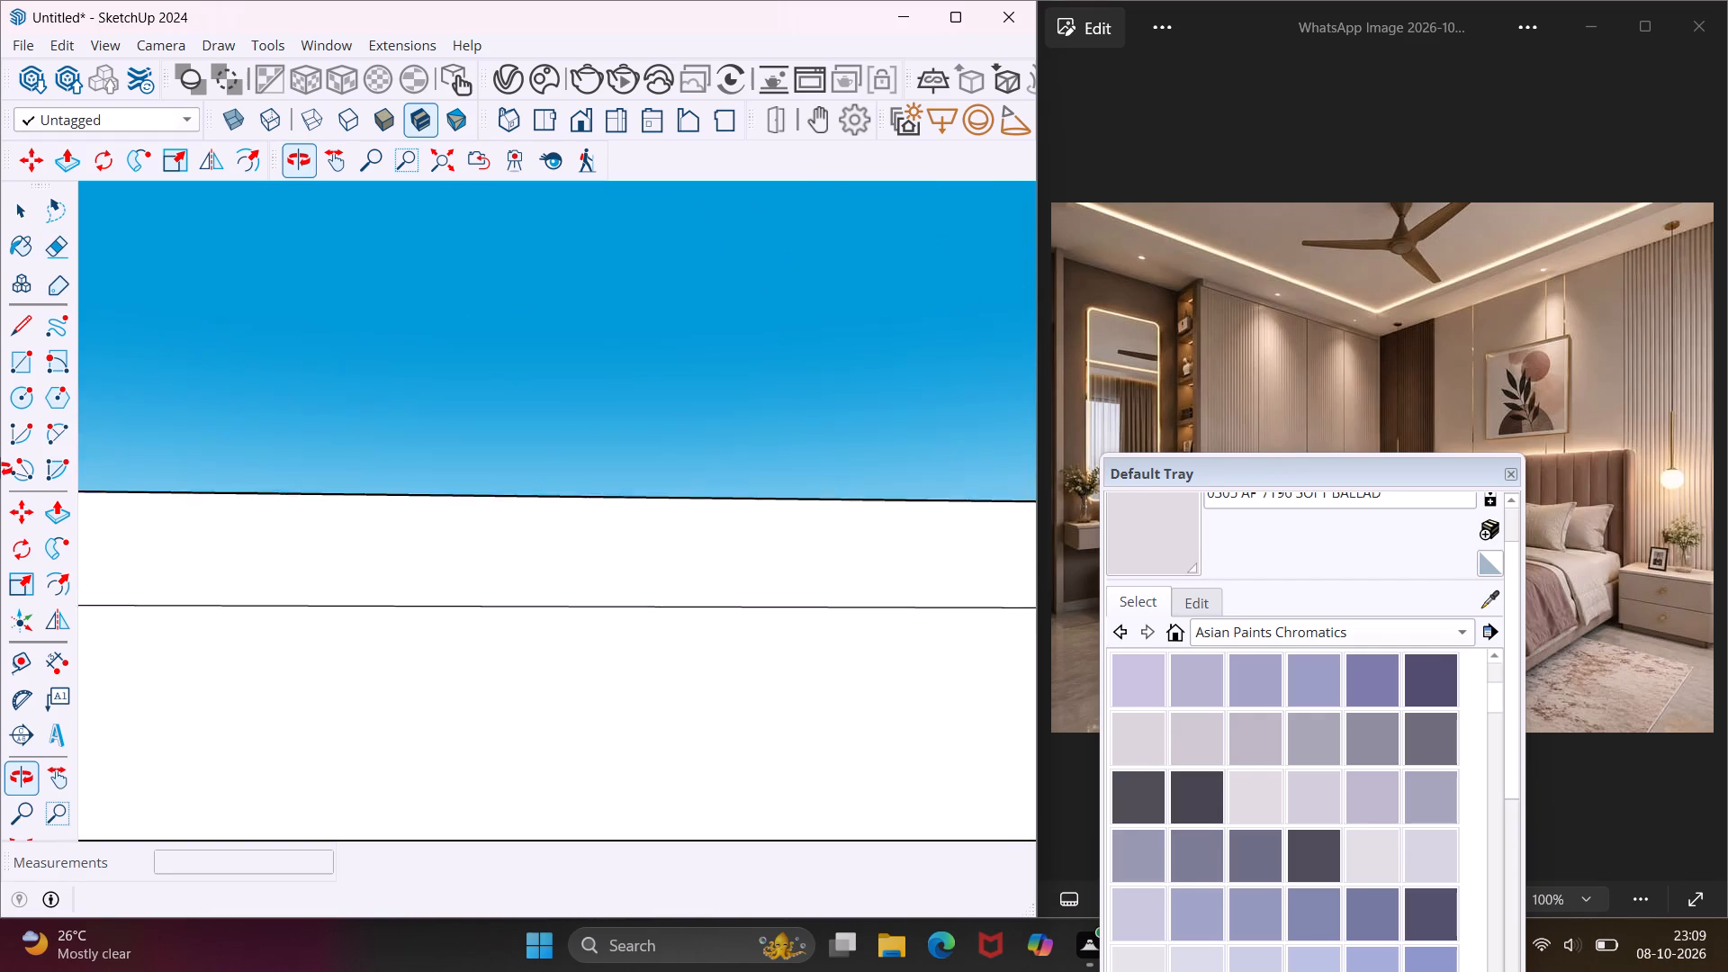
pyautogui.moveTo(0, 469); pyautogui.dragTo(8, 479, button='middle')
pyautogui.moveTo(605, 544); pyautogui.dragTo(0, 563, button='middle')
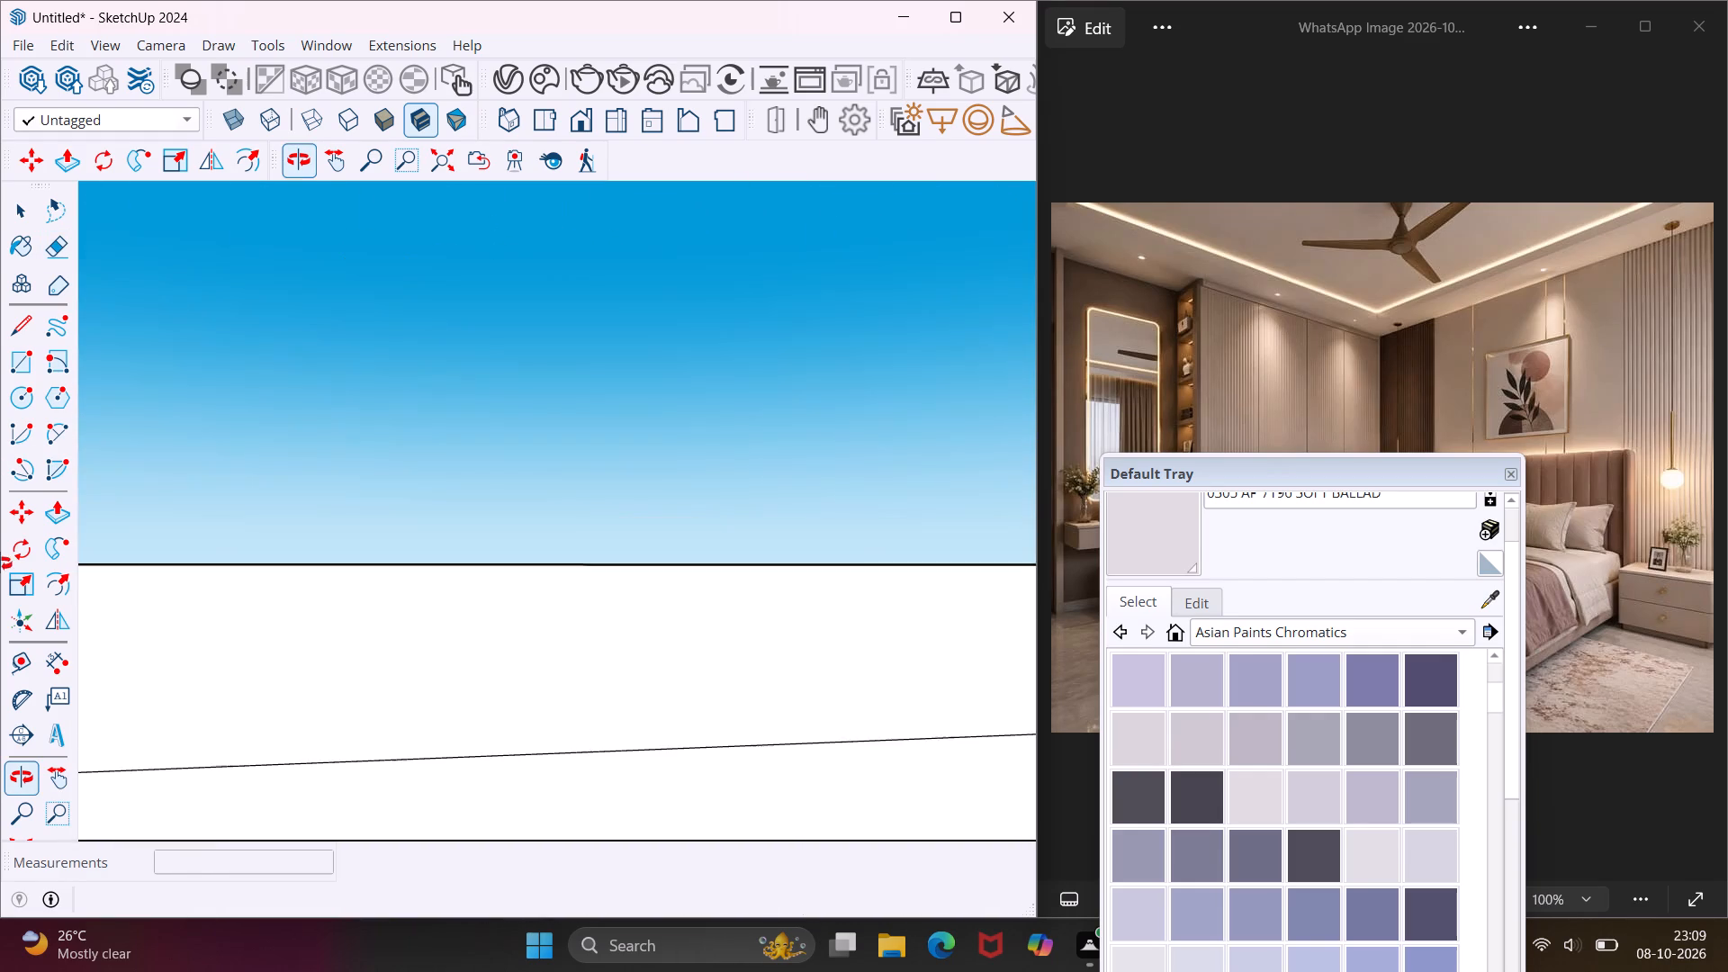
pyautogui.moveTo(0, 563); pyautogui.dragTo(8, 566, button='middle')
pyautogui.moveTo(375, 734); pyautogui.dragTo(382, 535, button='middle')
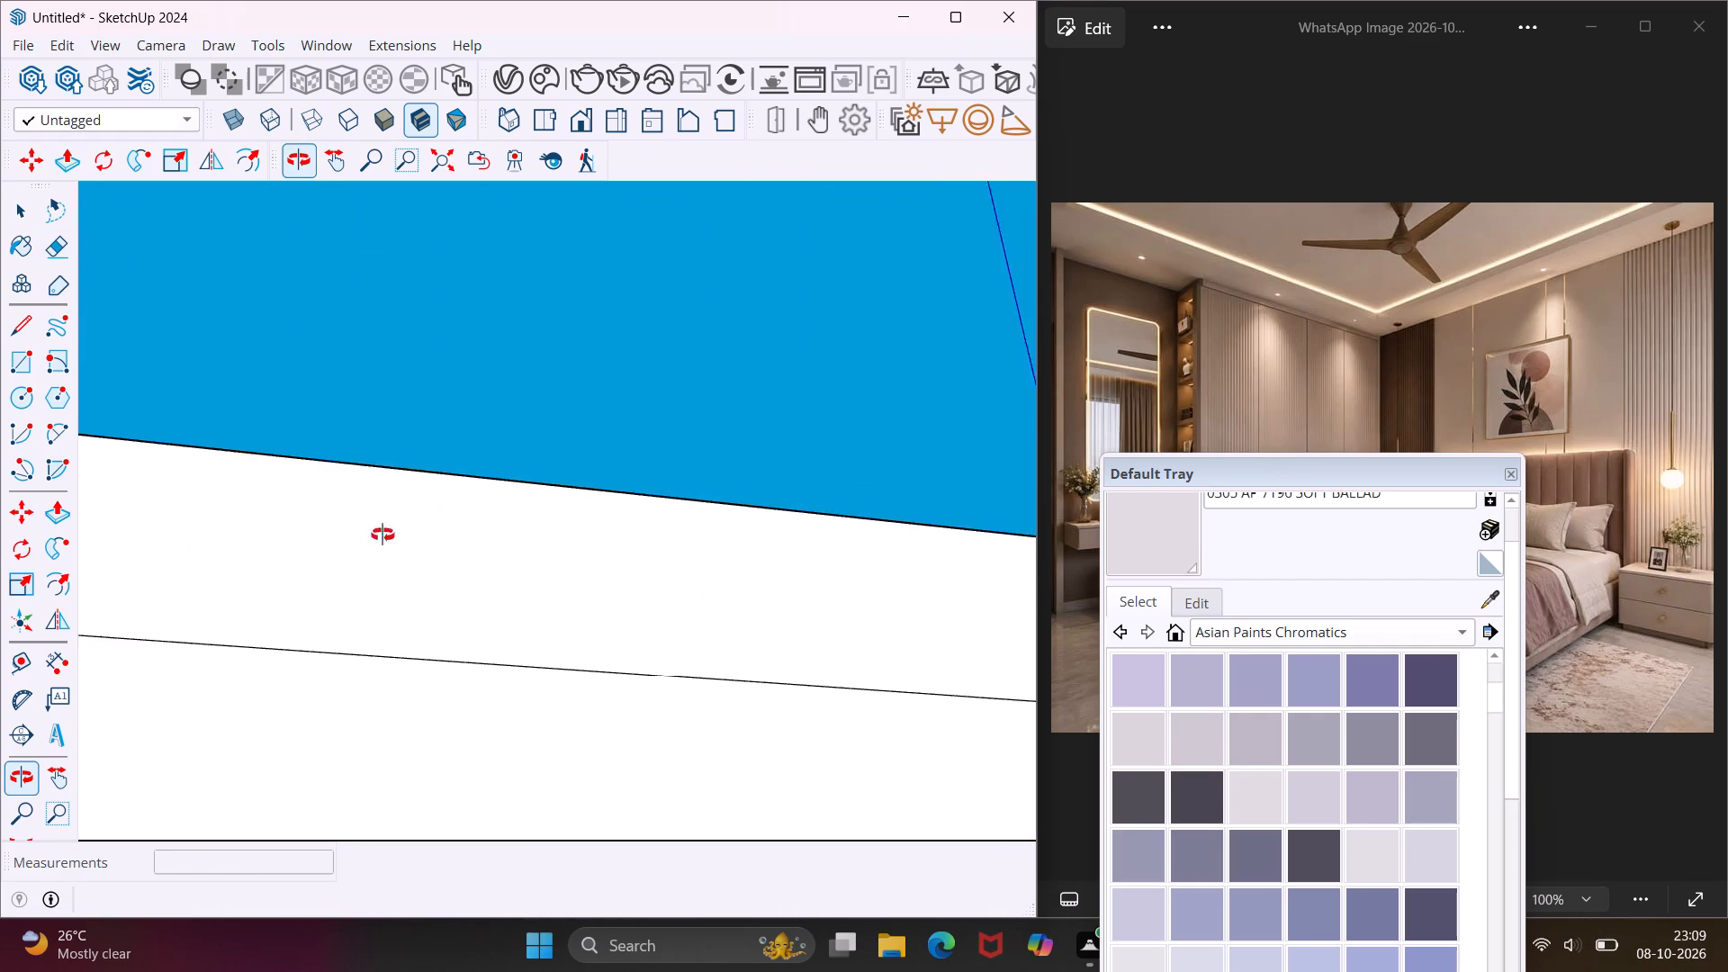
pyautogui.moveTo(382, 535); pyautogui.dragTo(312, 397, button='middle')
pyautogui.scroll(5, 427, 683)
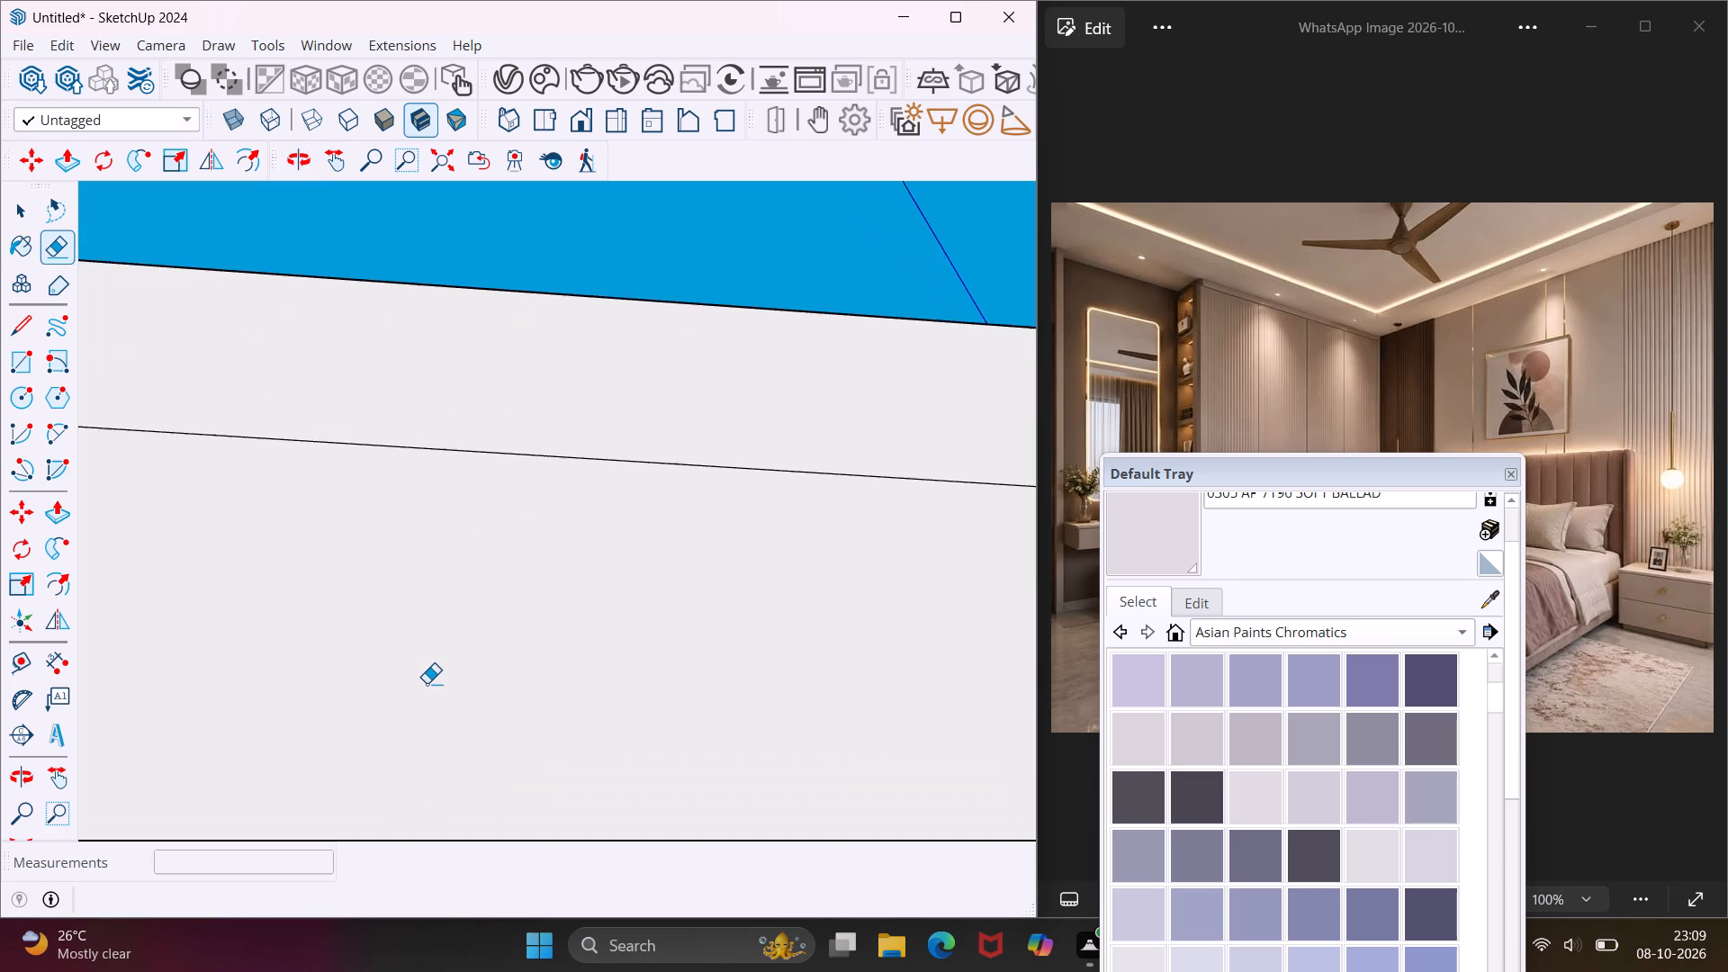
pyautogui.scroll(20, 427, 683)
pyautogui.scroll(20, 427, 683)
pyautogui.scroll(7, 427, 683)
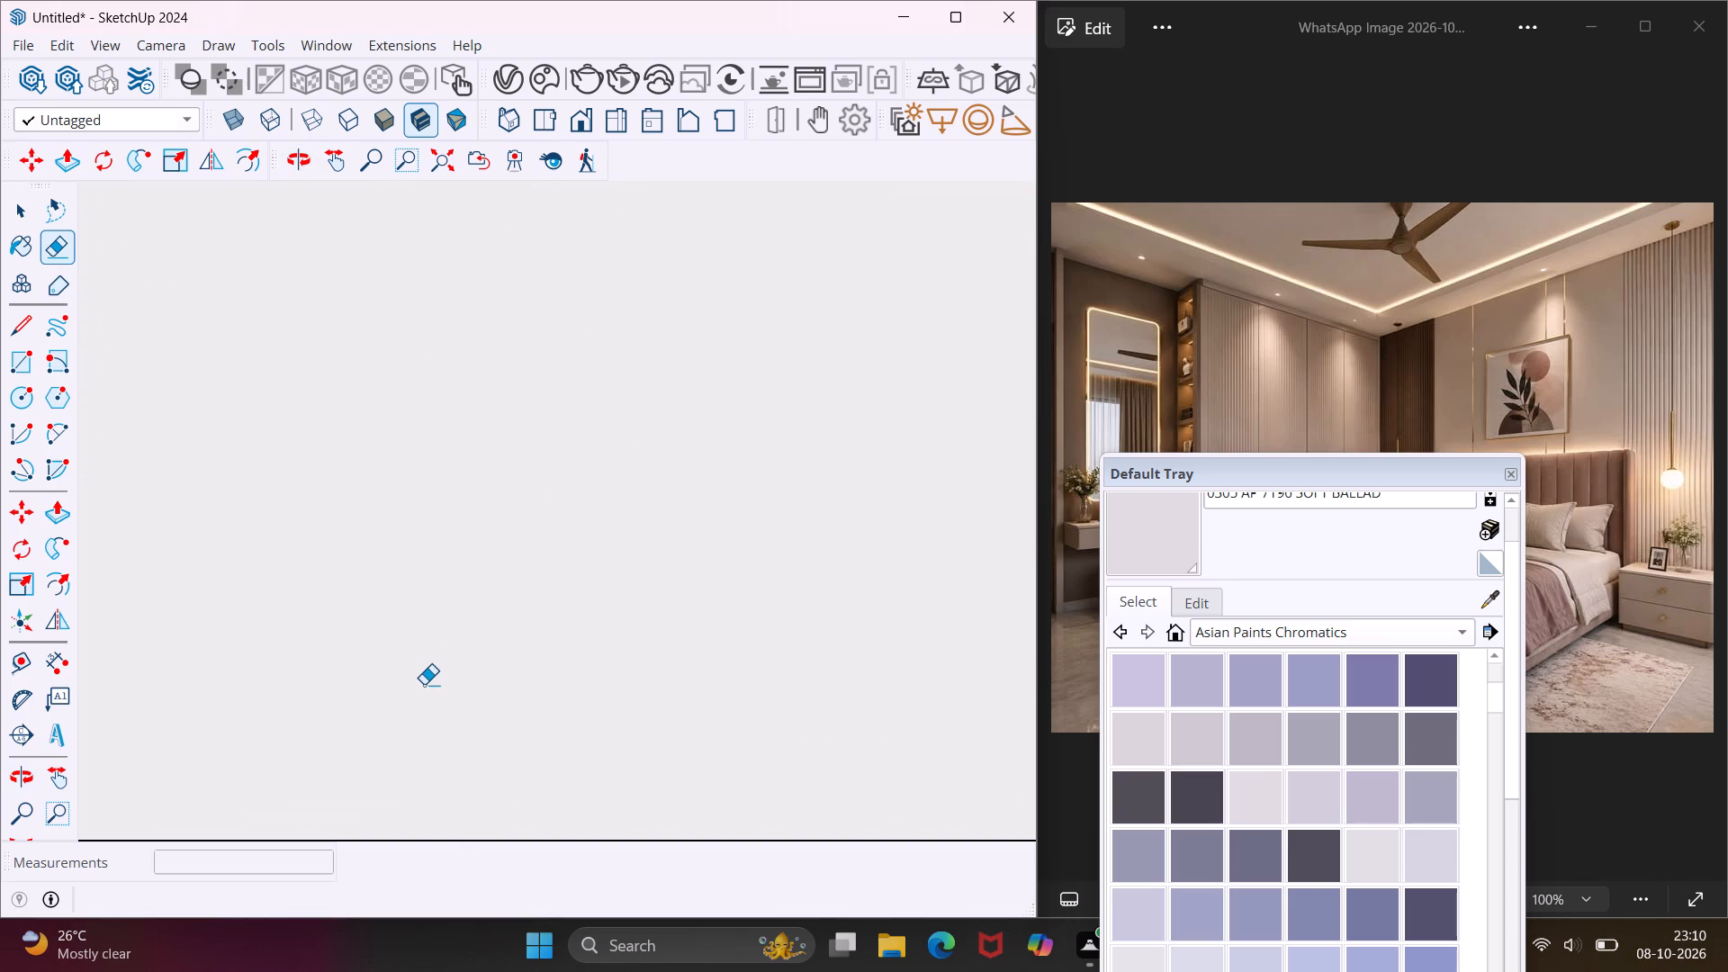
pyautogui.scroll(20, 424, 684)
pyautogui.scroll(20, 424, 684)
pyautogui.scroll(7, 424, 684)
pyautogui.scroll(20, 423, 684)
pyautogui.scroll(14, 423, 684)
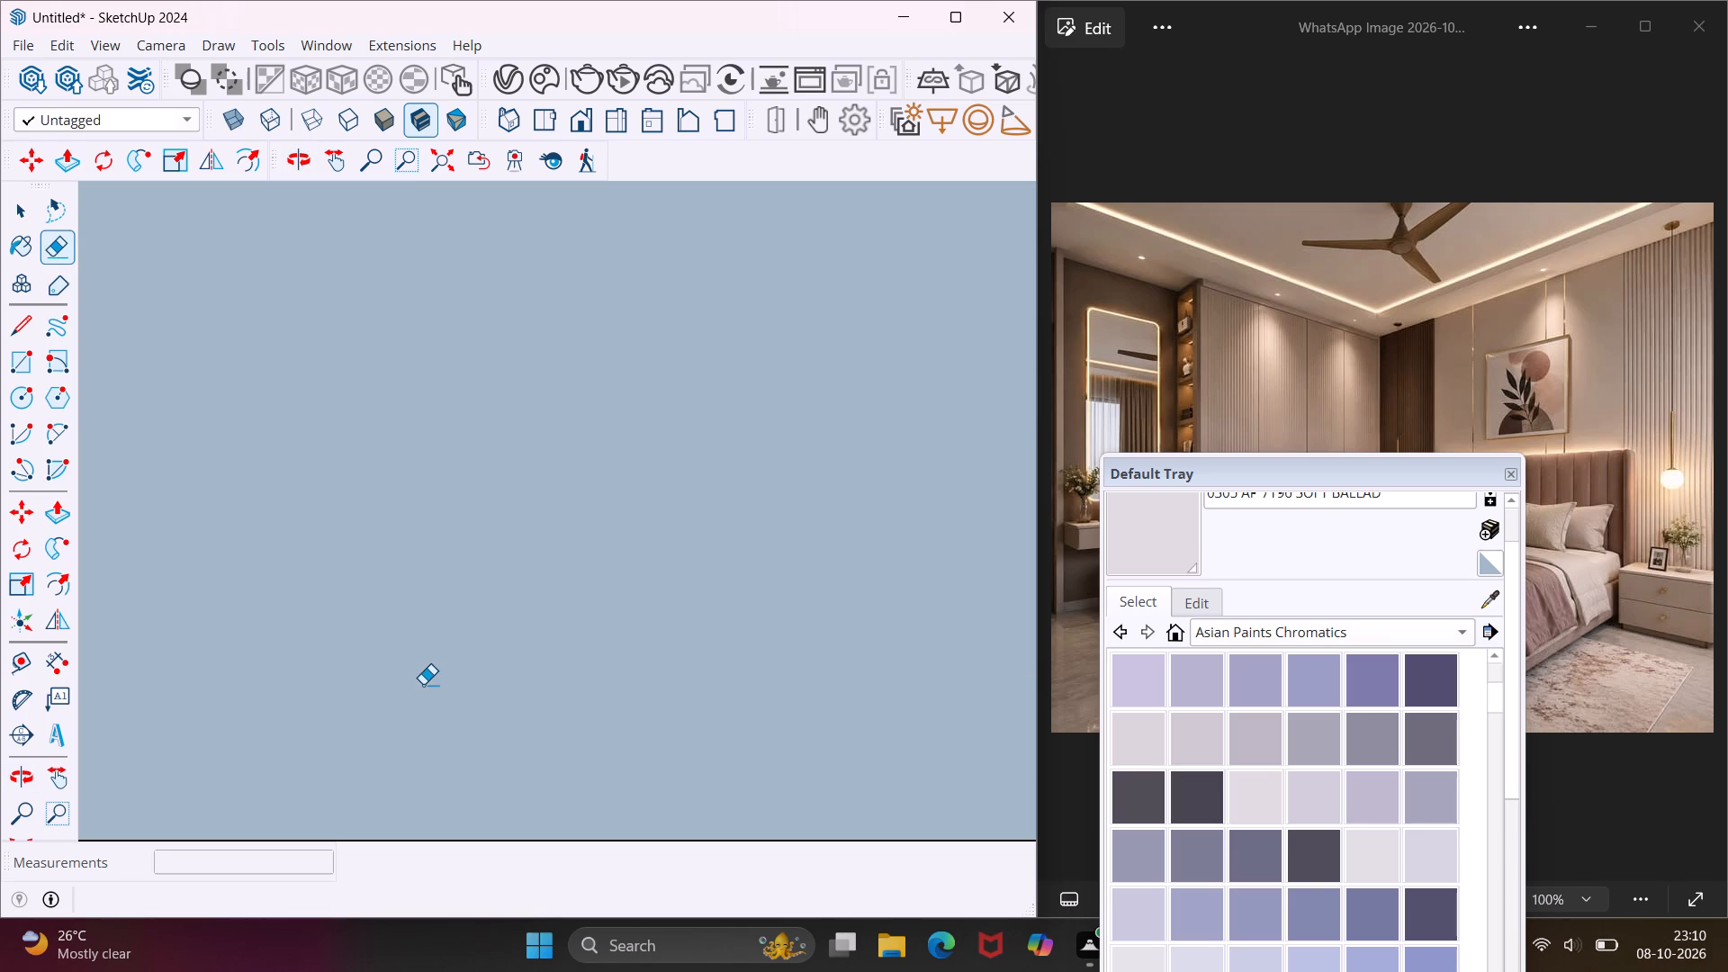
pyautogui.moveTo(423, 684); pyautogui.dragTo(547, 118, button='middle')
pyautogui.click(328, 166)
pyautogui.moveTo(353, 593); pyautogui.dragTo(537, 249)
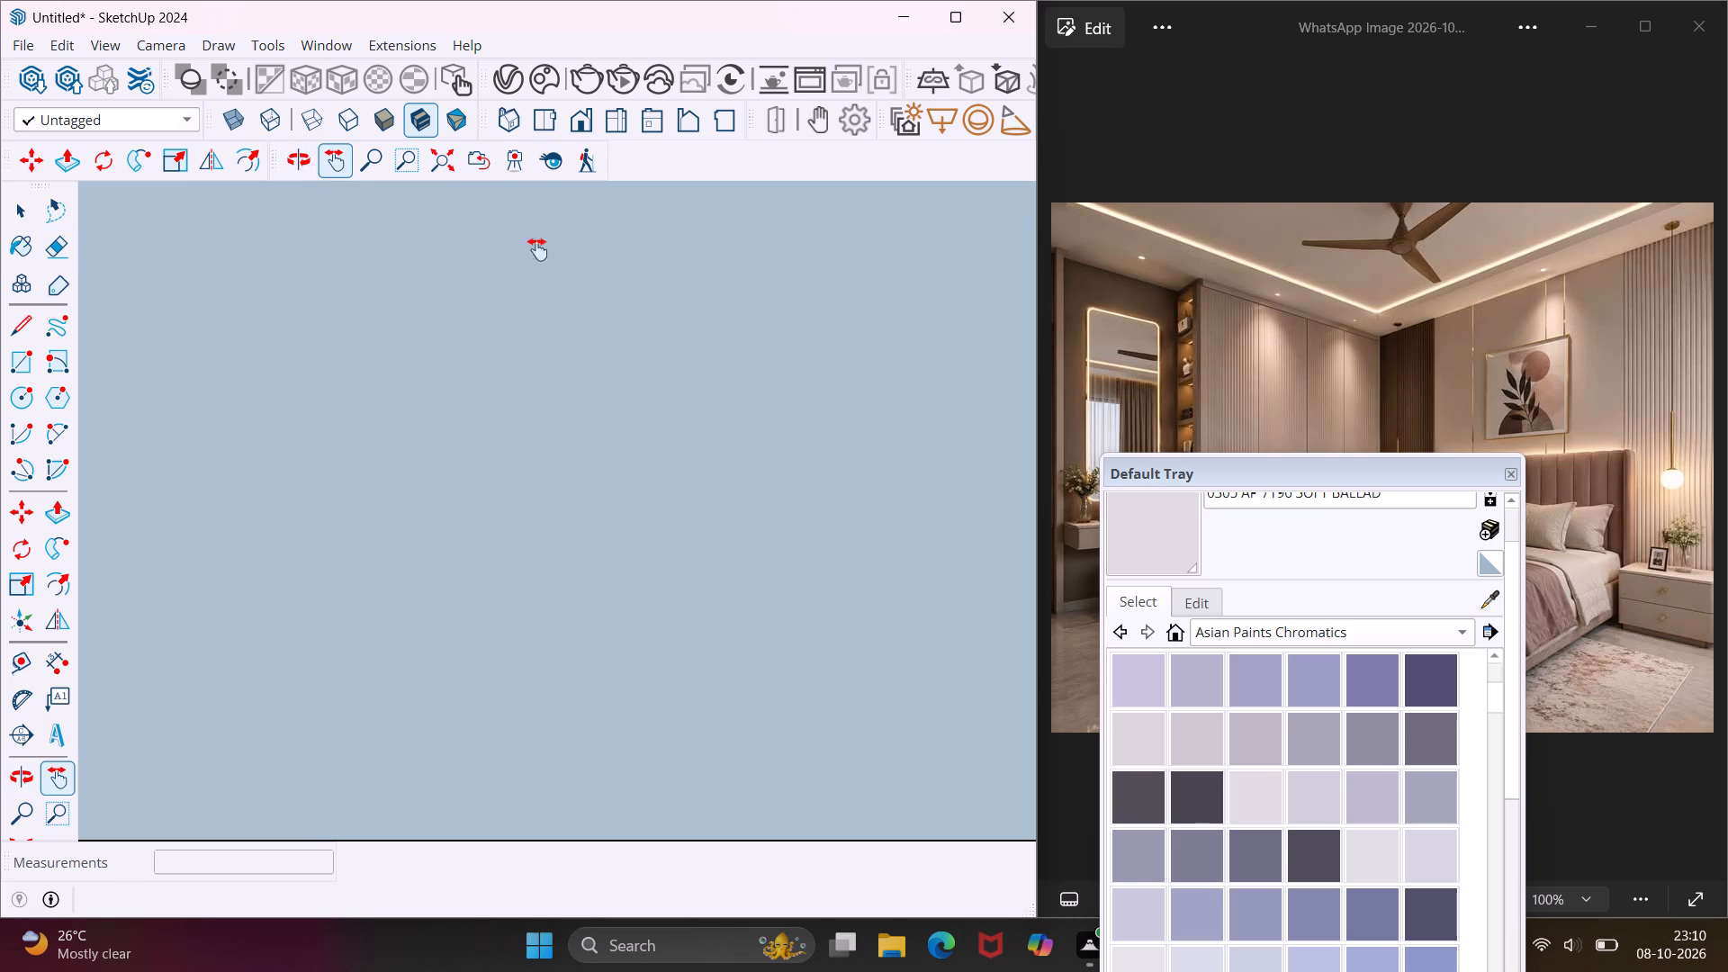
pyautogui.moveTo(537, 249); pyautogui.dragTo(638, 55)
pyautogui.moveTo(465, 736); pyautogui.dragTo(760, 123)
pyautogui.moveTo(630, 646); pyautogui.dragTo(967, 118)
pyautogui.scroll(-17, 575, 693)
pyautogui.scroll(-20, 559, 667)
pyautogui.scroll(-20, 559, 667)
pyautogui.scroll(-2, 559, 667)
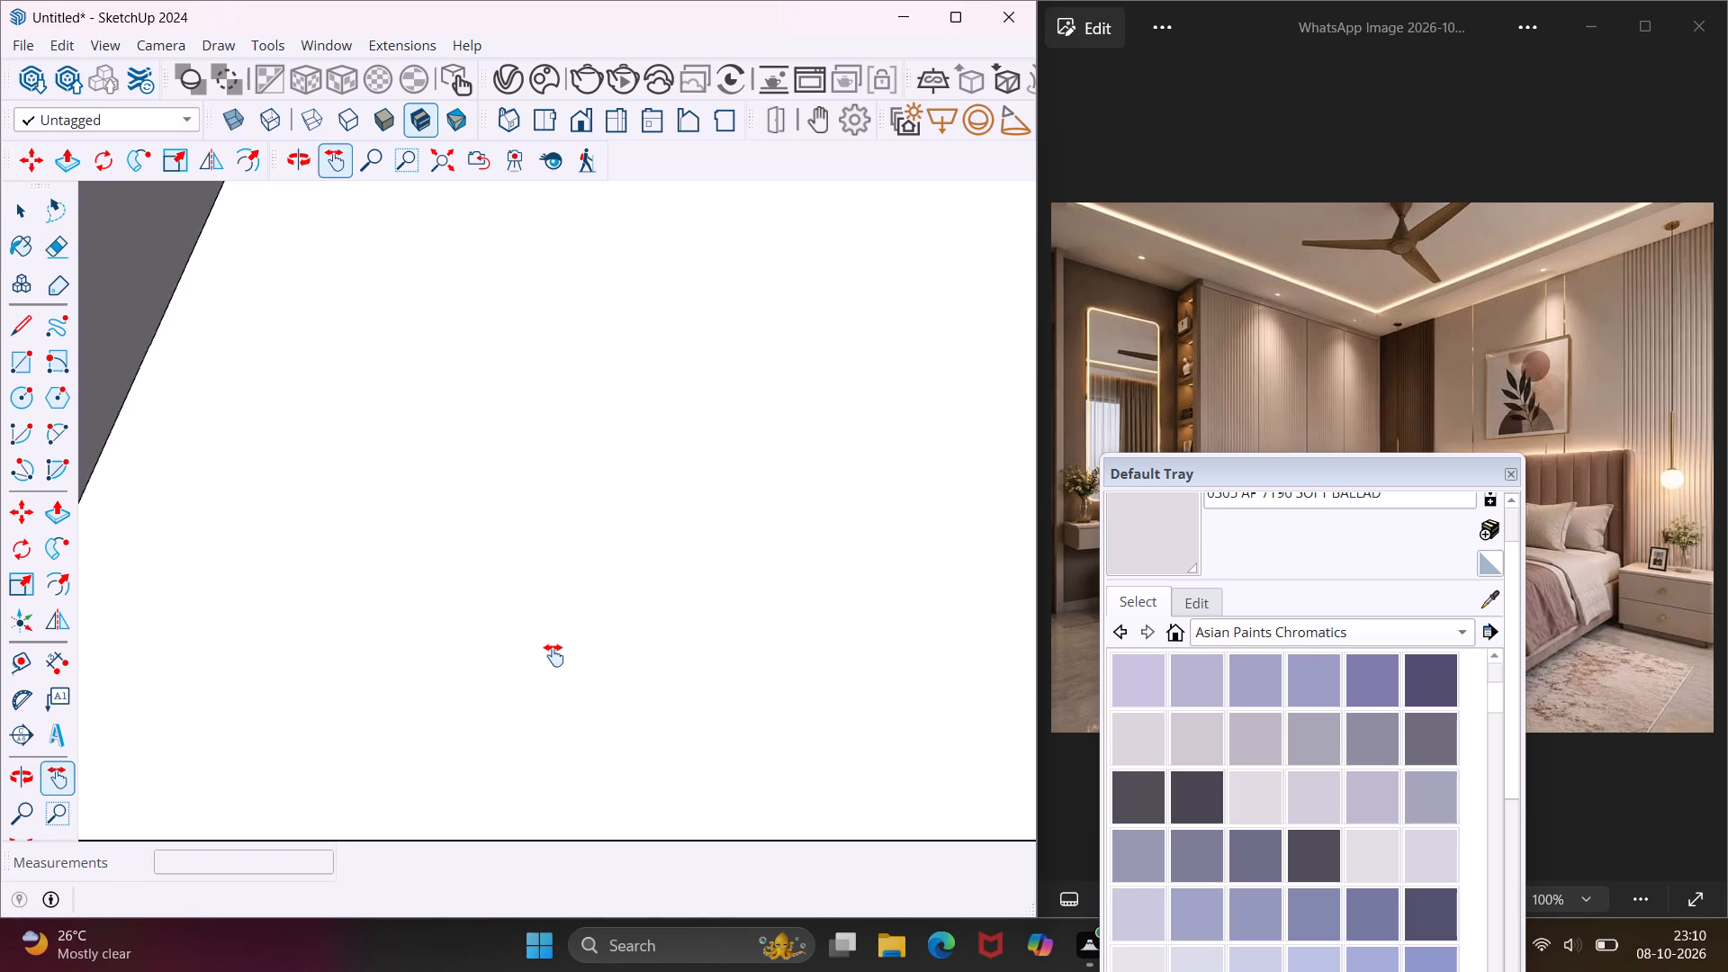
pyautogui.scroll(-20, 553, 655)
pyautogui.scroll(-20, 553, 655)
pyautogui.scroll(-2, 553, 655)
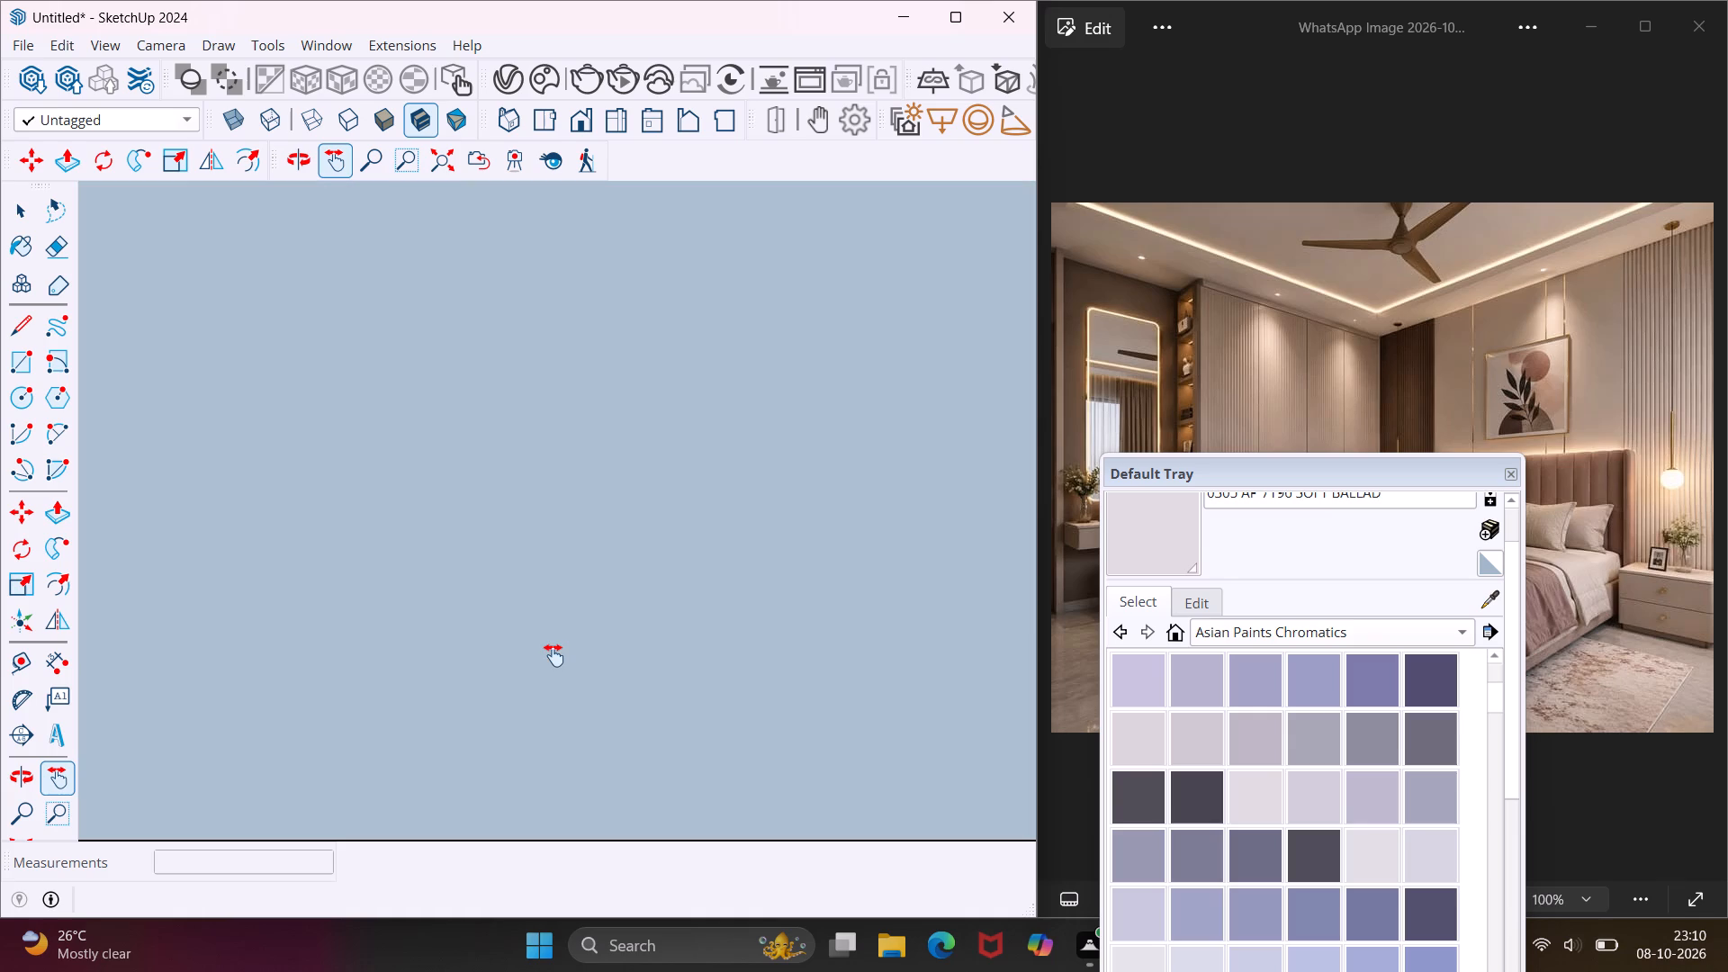
# Return to an overall view of the bedroom through its open front, with the ceiling recess in sight.
pyautogui.scroll(-20, 553, 655)
pyautogui.scroll(-20, 553, 655)
pyautogui.scroll(-2, 553, 655)
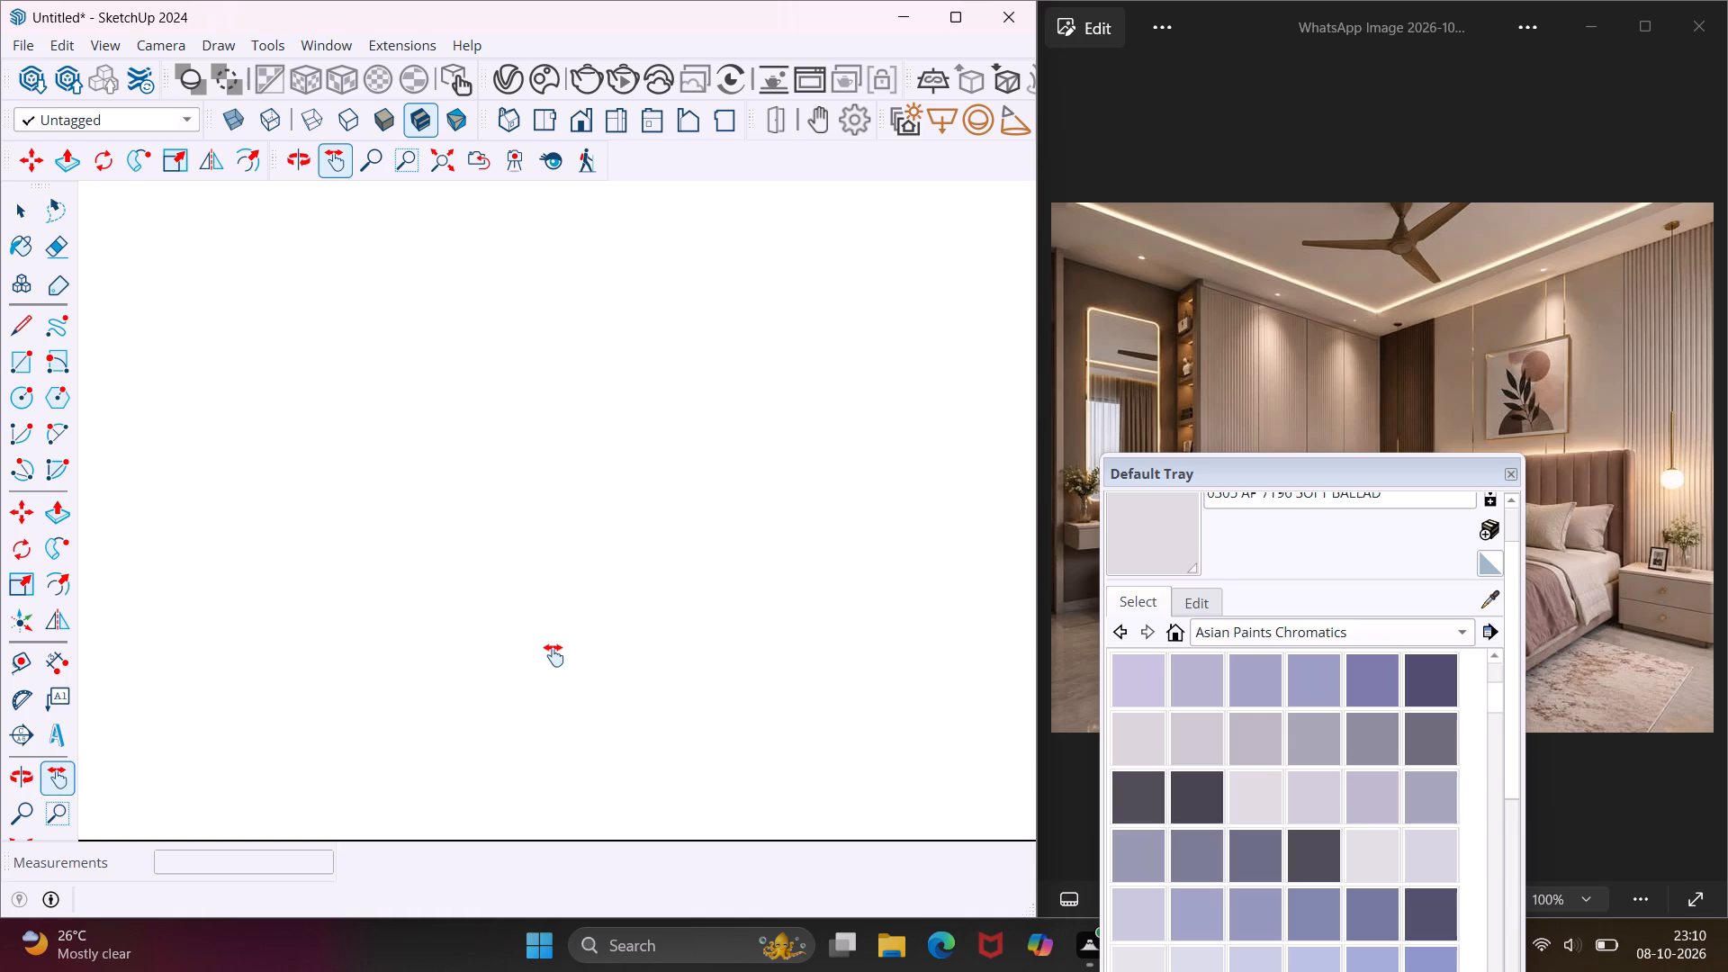
pyautogui.scroll(-5, 553, 655)
pyautogui.scroll(1, 553, 655)
pyautogui.scroll(-20, 553, 655)
pyautogui.scroll(-7, 553, 655)
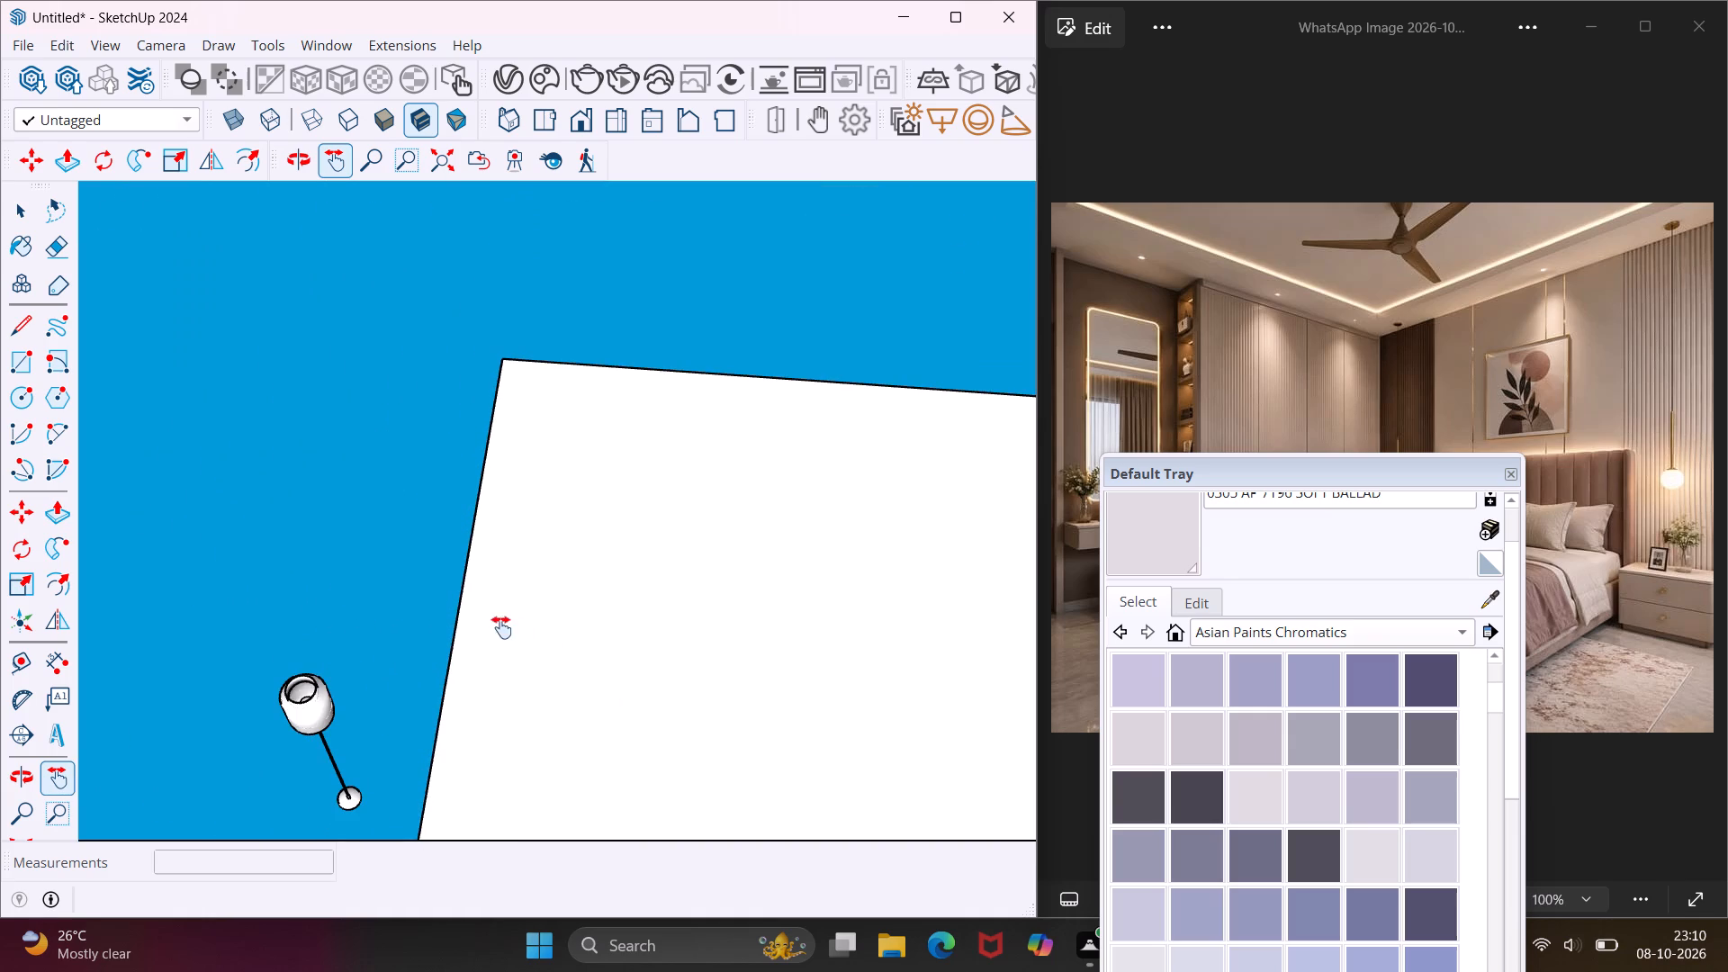
pyautogui.moveTo(448, 630); pyautogui.dragTo(680, 691)
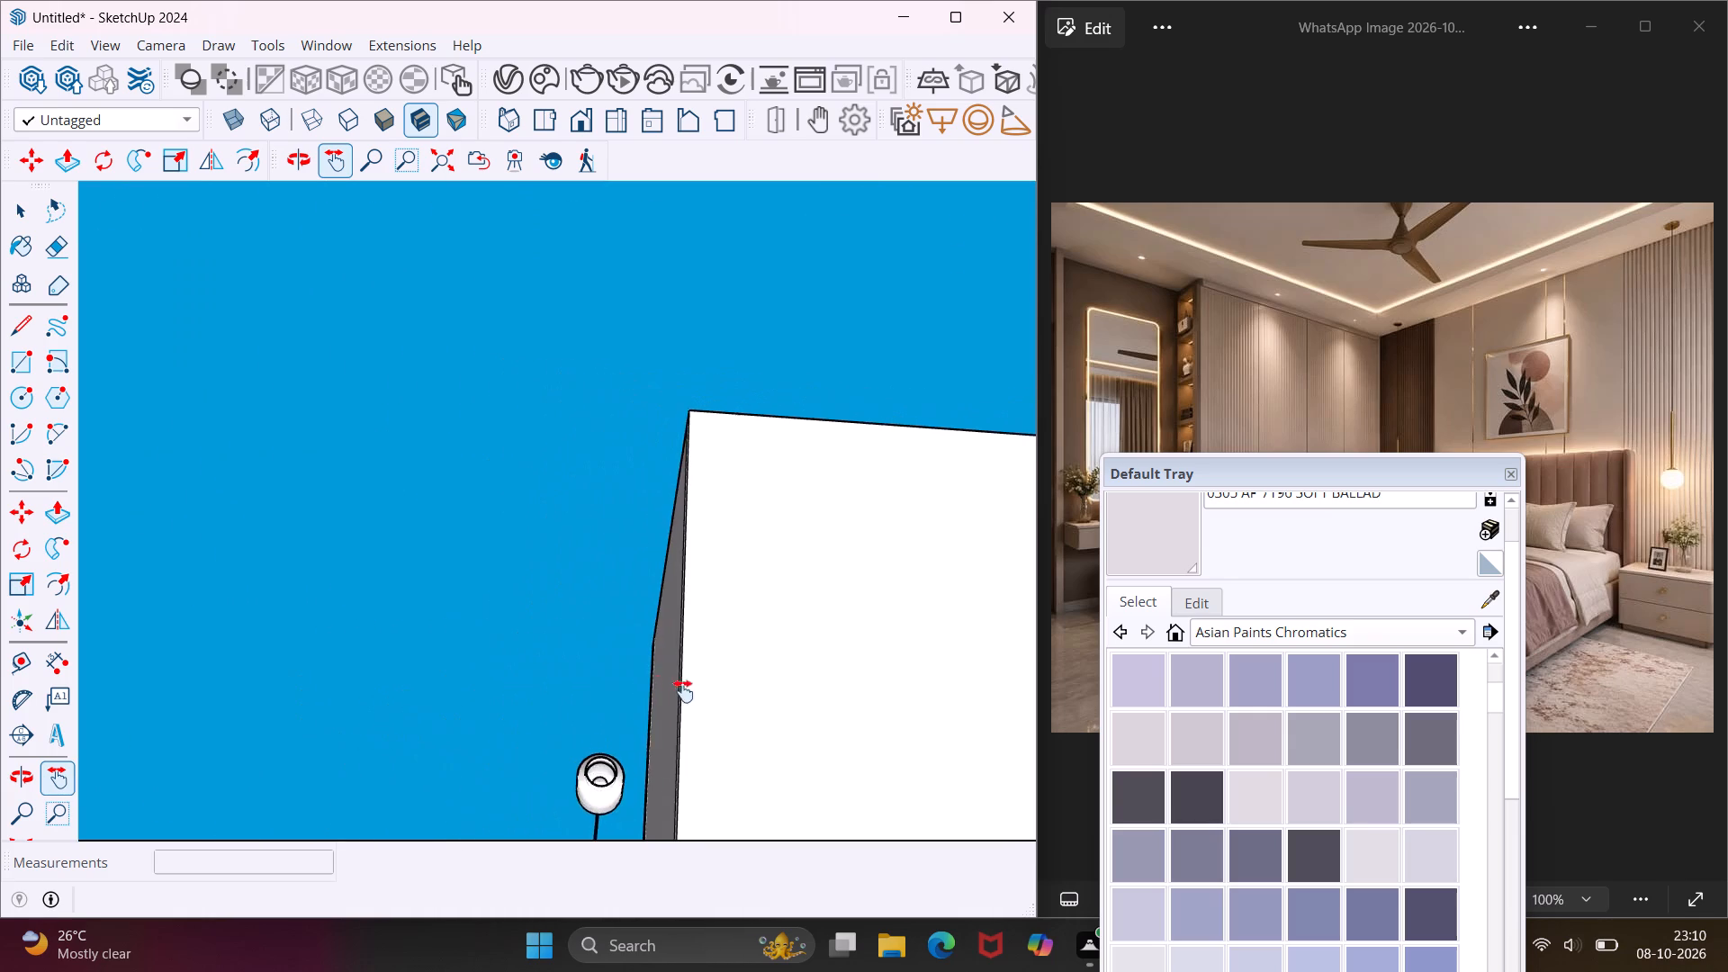
pyautogui.scroll(-7, 622, 647)
pyautogui.moveTo(480, 688); pyautogui.dragTo(928, 759, button='middle')
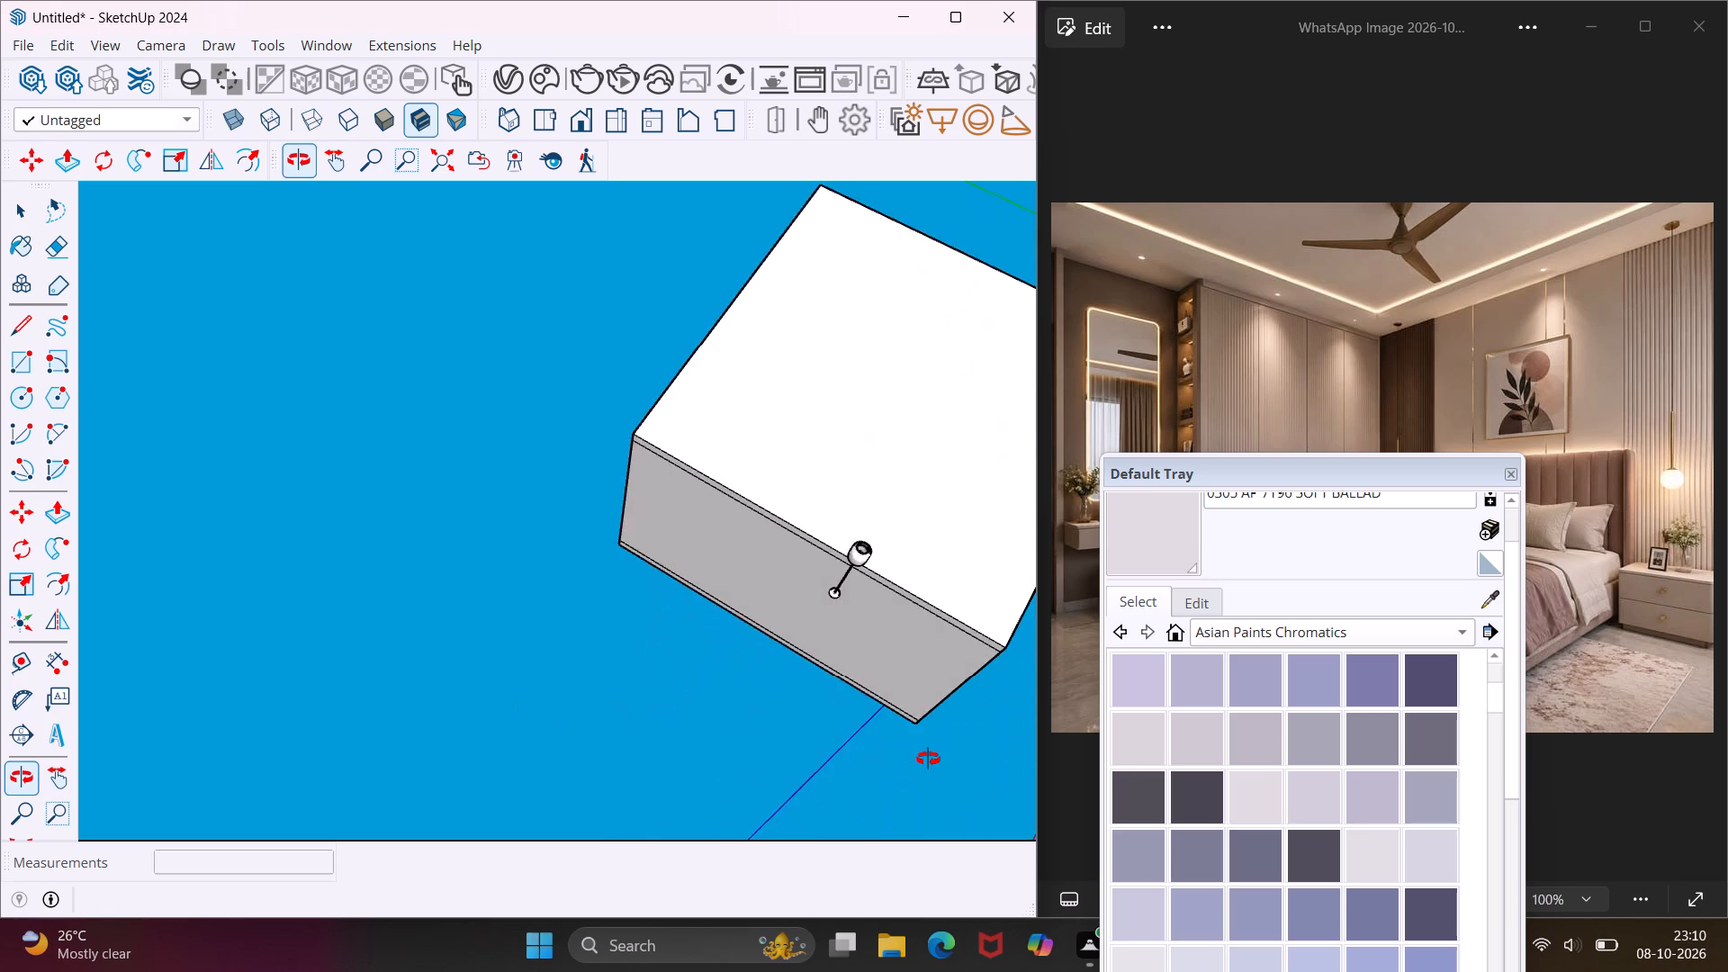
pyautogui.moveTo(928, 759); pyautogui.dragTo(530, 410, button='middle')
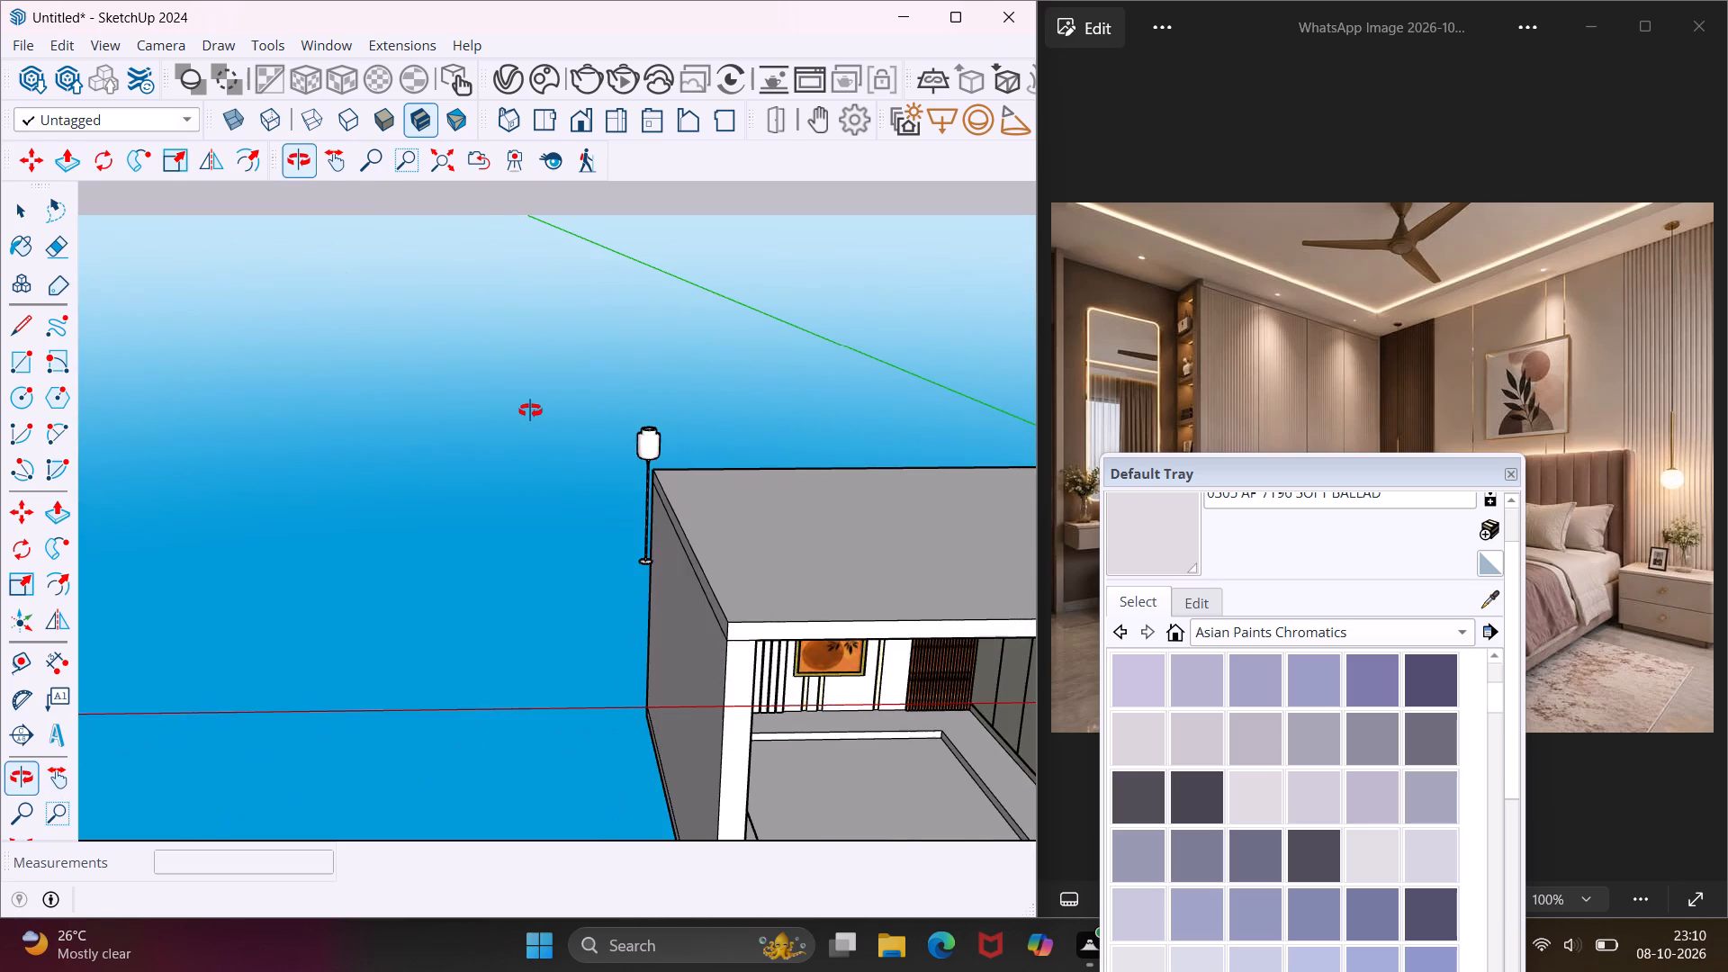
pyautogui.moveTo(530, 410); pyautogui.dragTo(481, 364, button='middle')
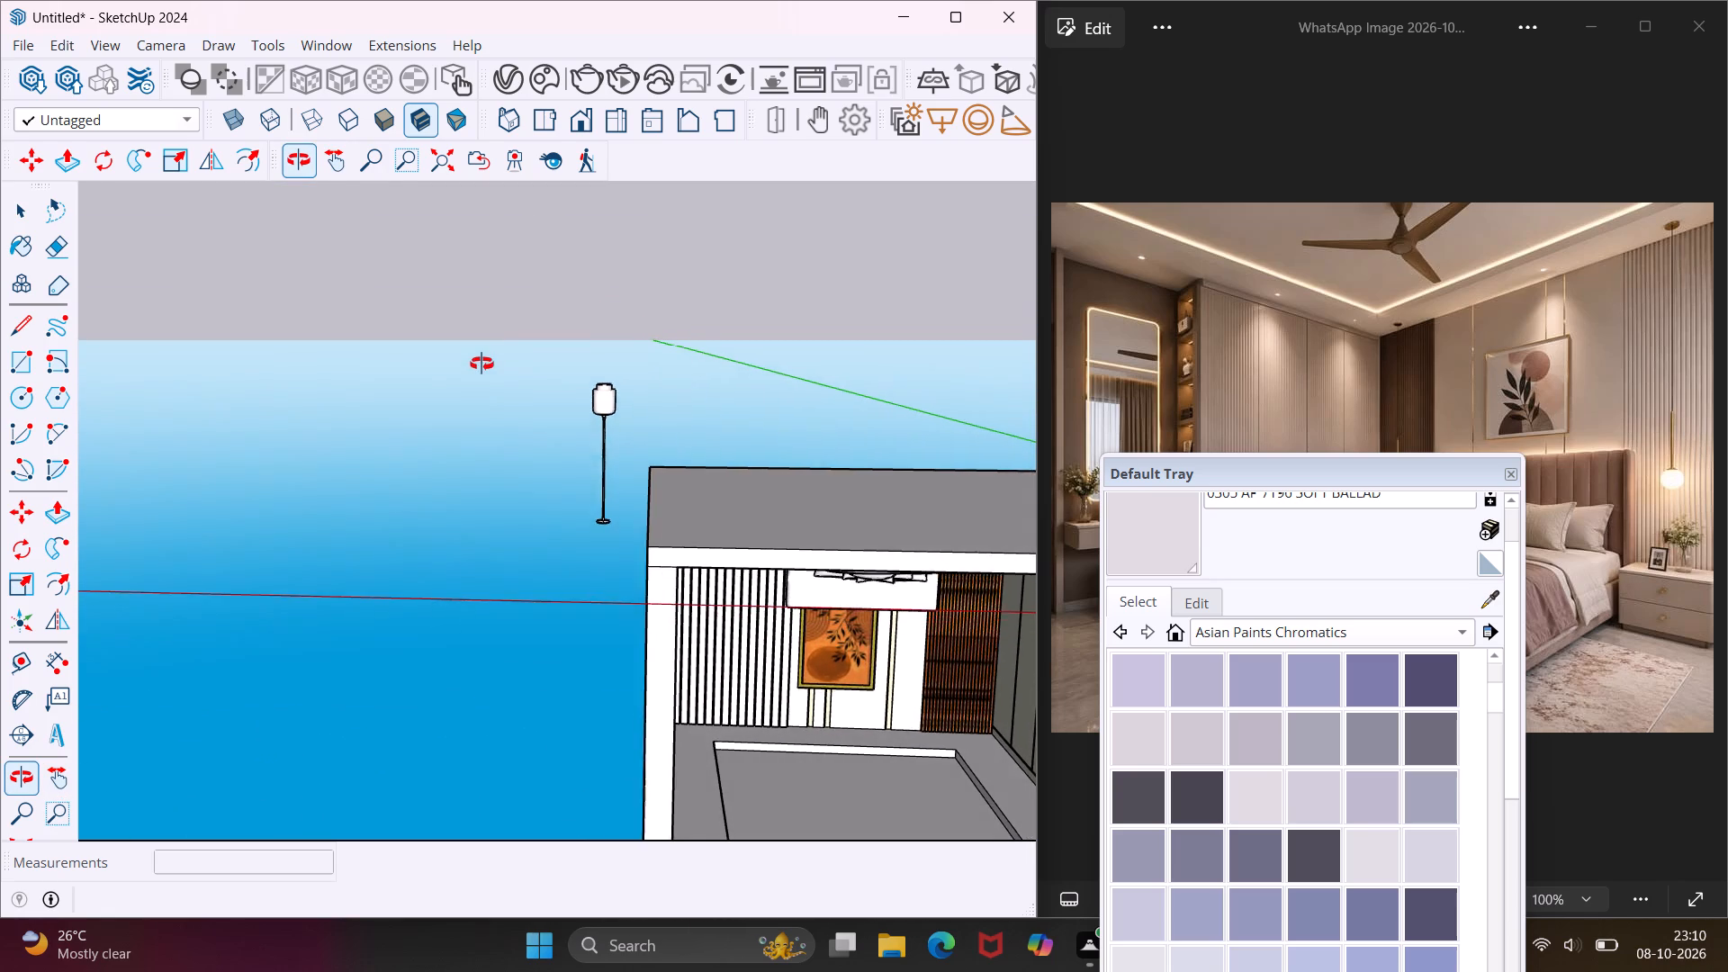
pyautogui.moveTo(481, 364); pyautogui.dragTo(470, 256, button='middle')
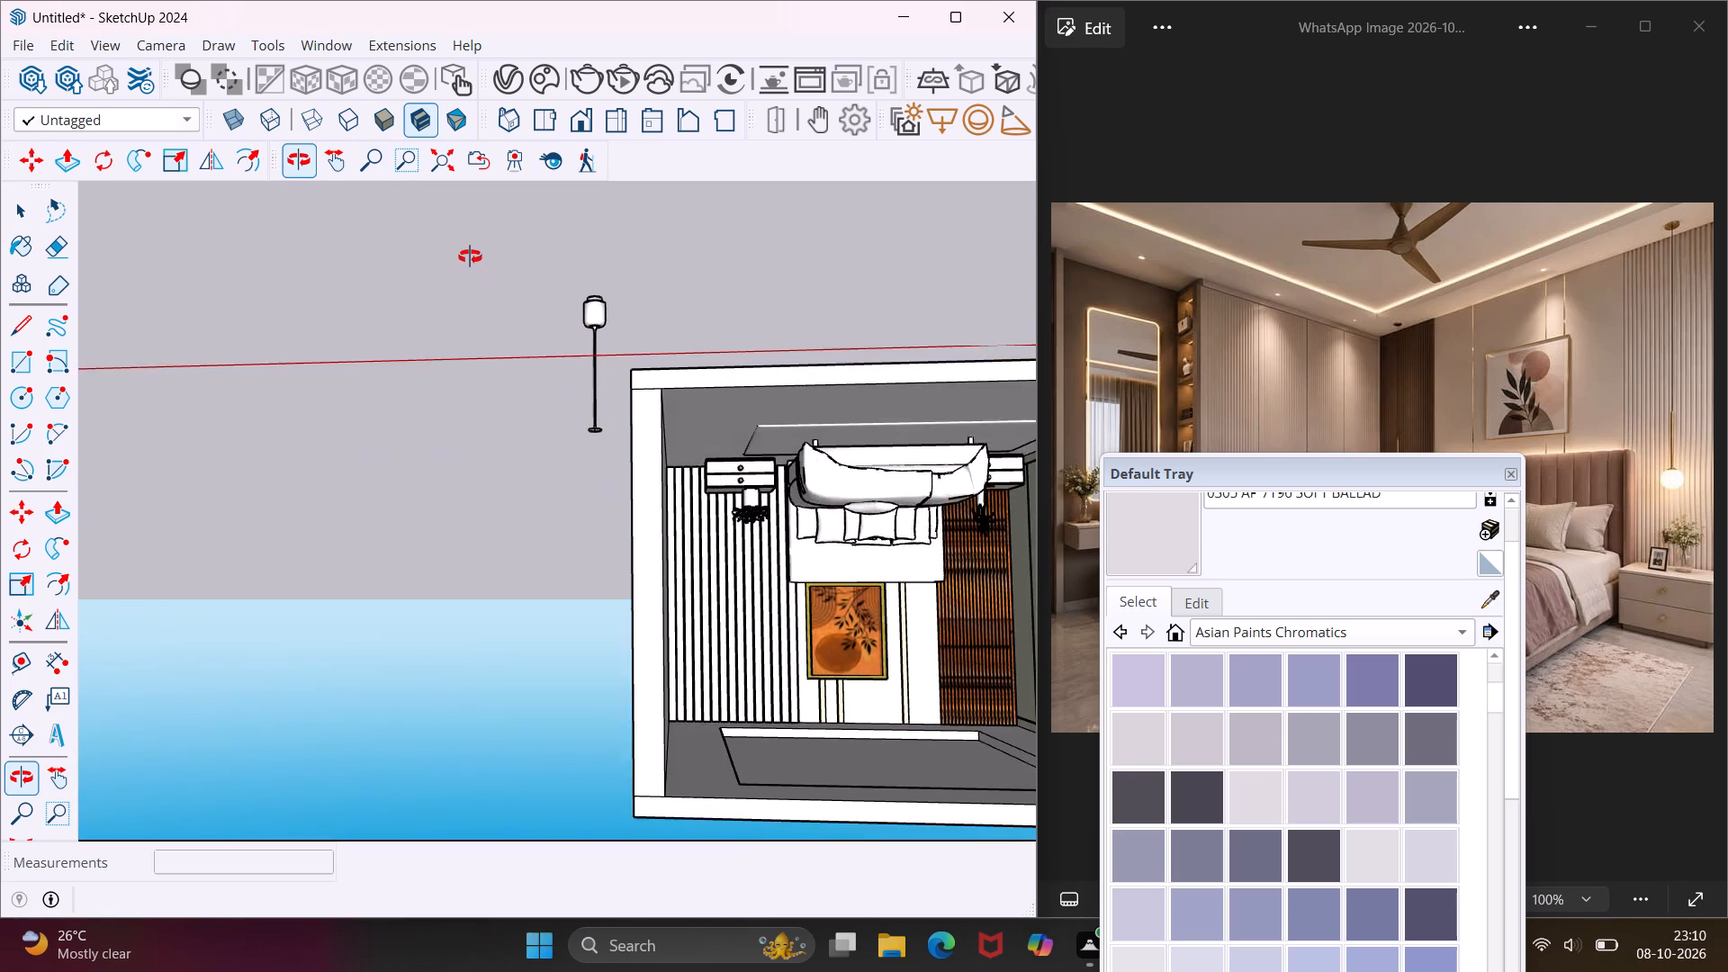
pyautogui.moveTo(470, 256); pyautogui.dragTo(424, 282, button='middle')
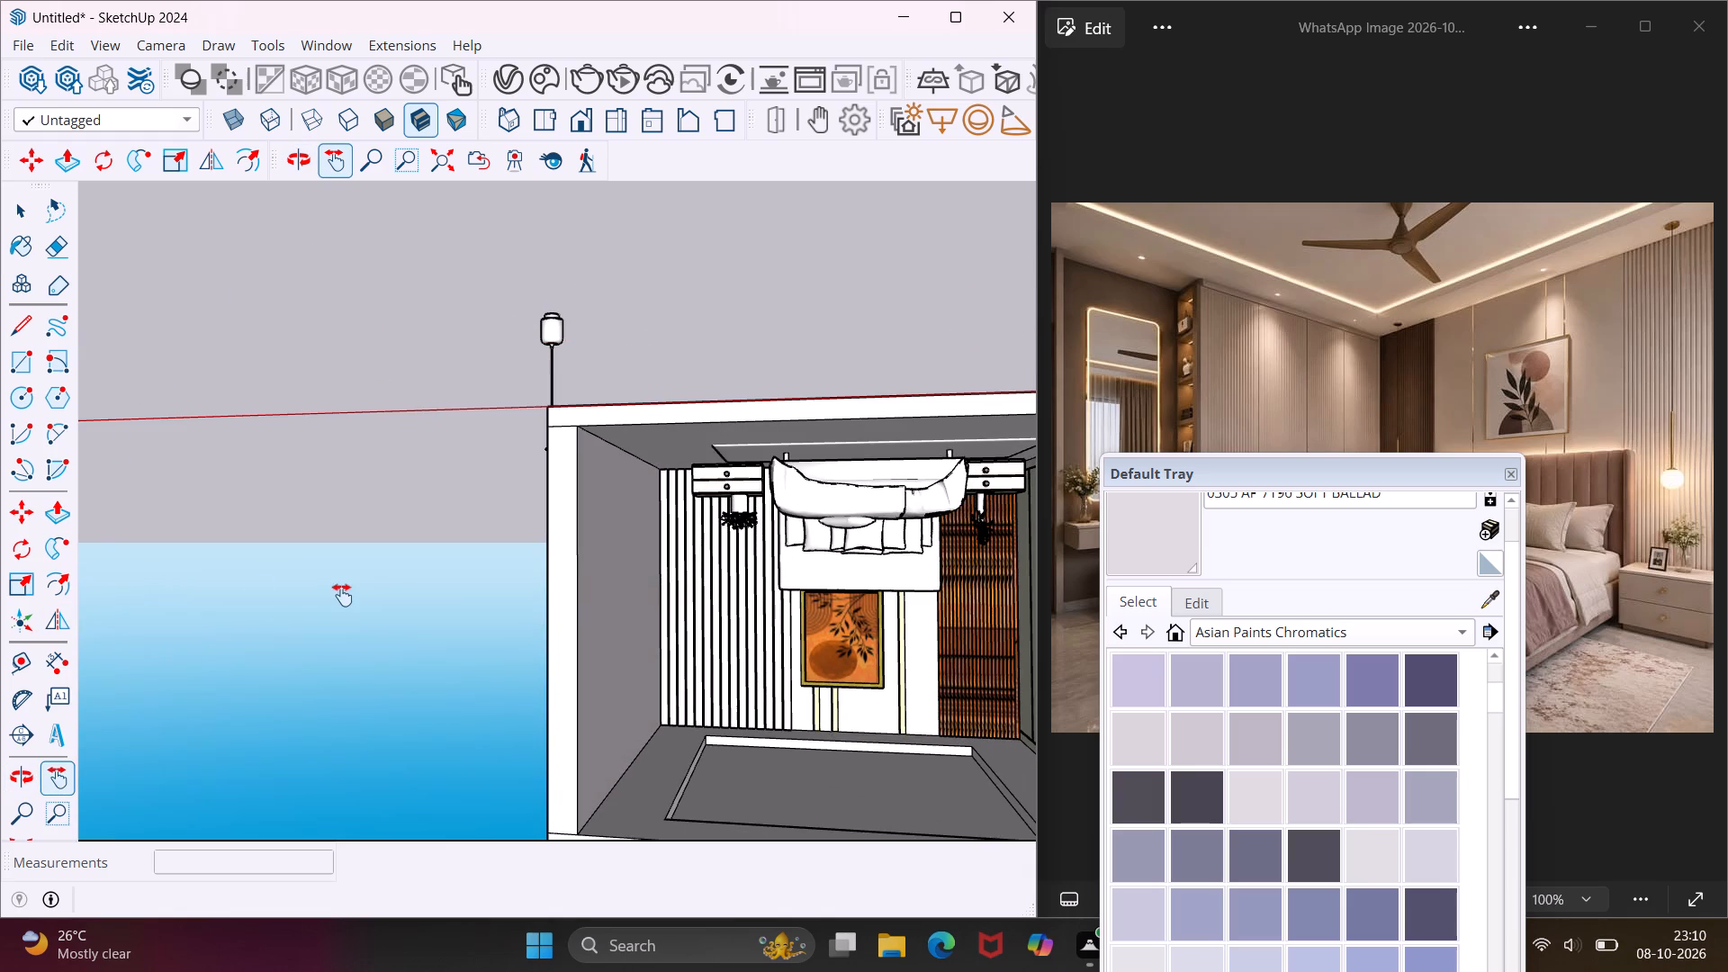
pyautogui.moveTo(342, 595); pyautogui.dragTo(503, 153, button='middle')
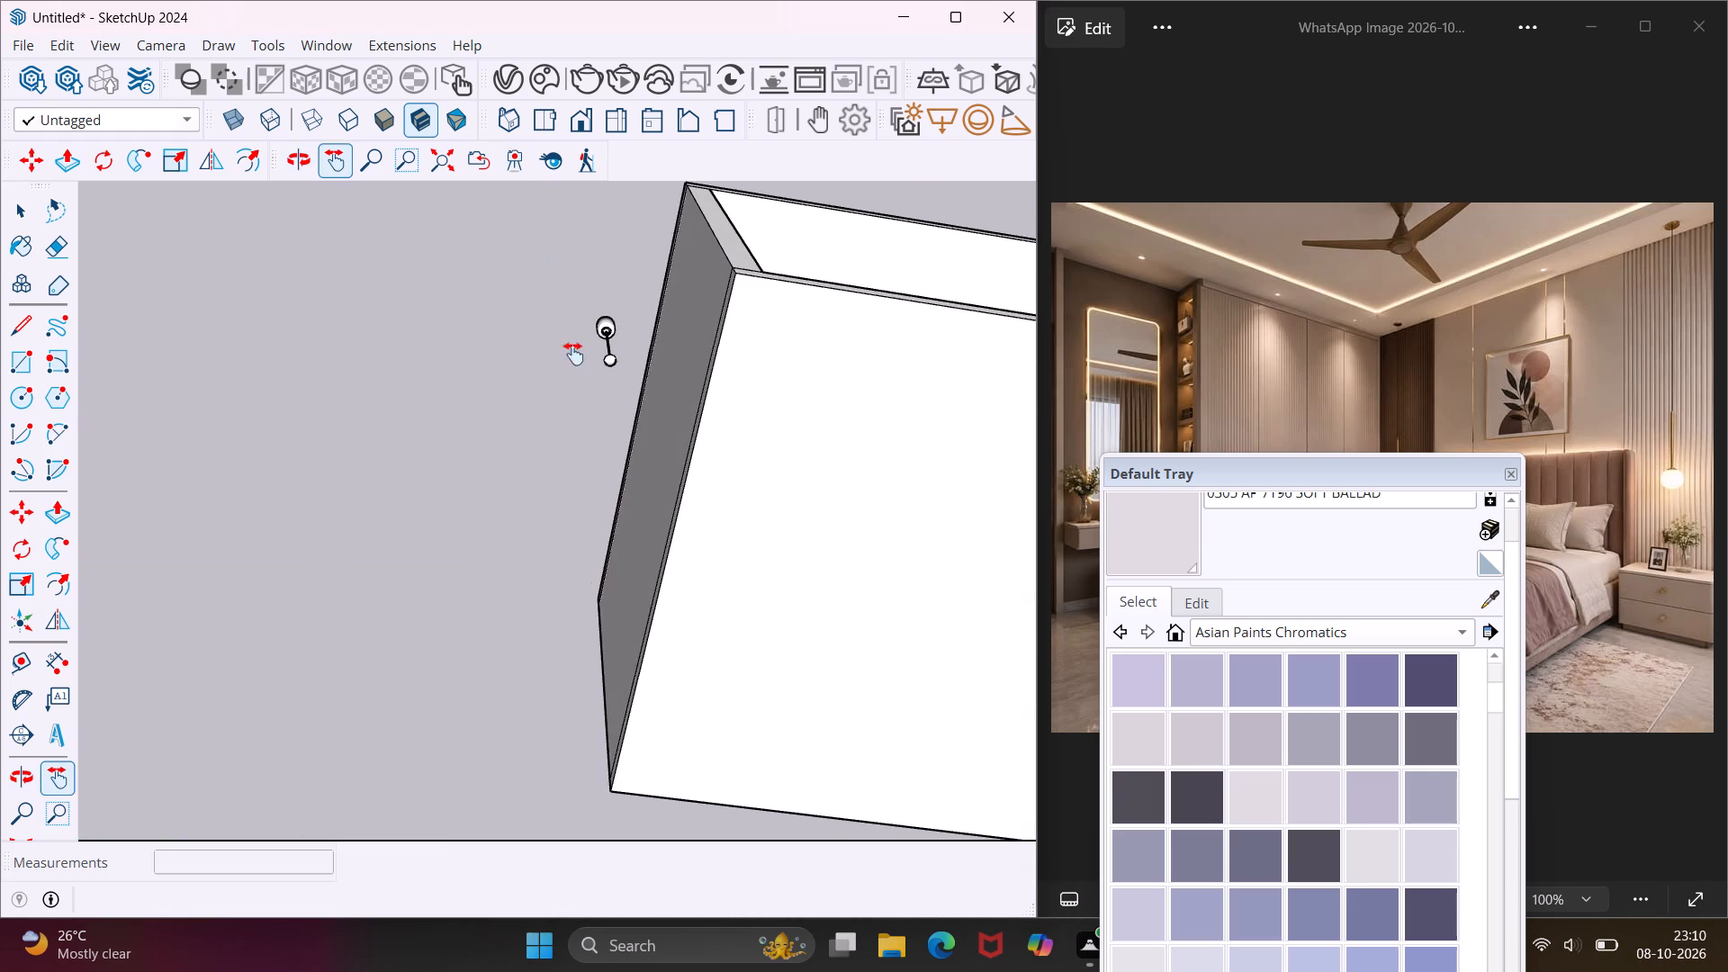
pyautogui.moveTo(470, 758); pyautogui.dragTo(796, 117, button='middle')
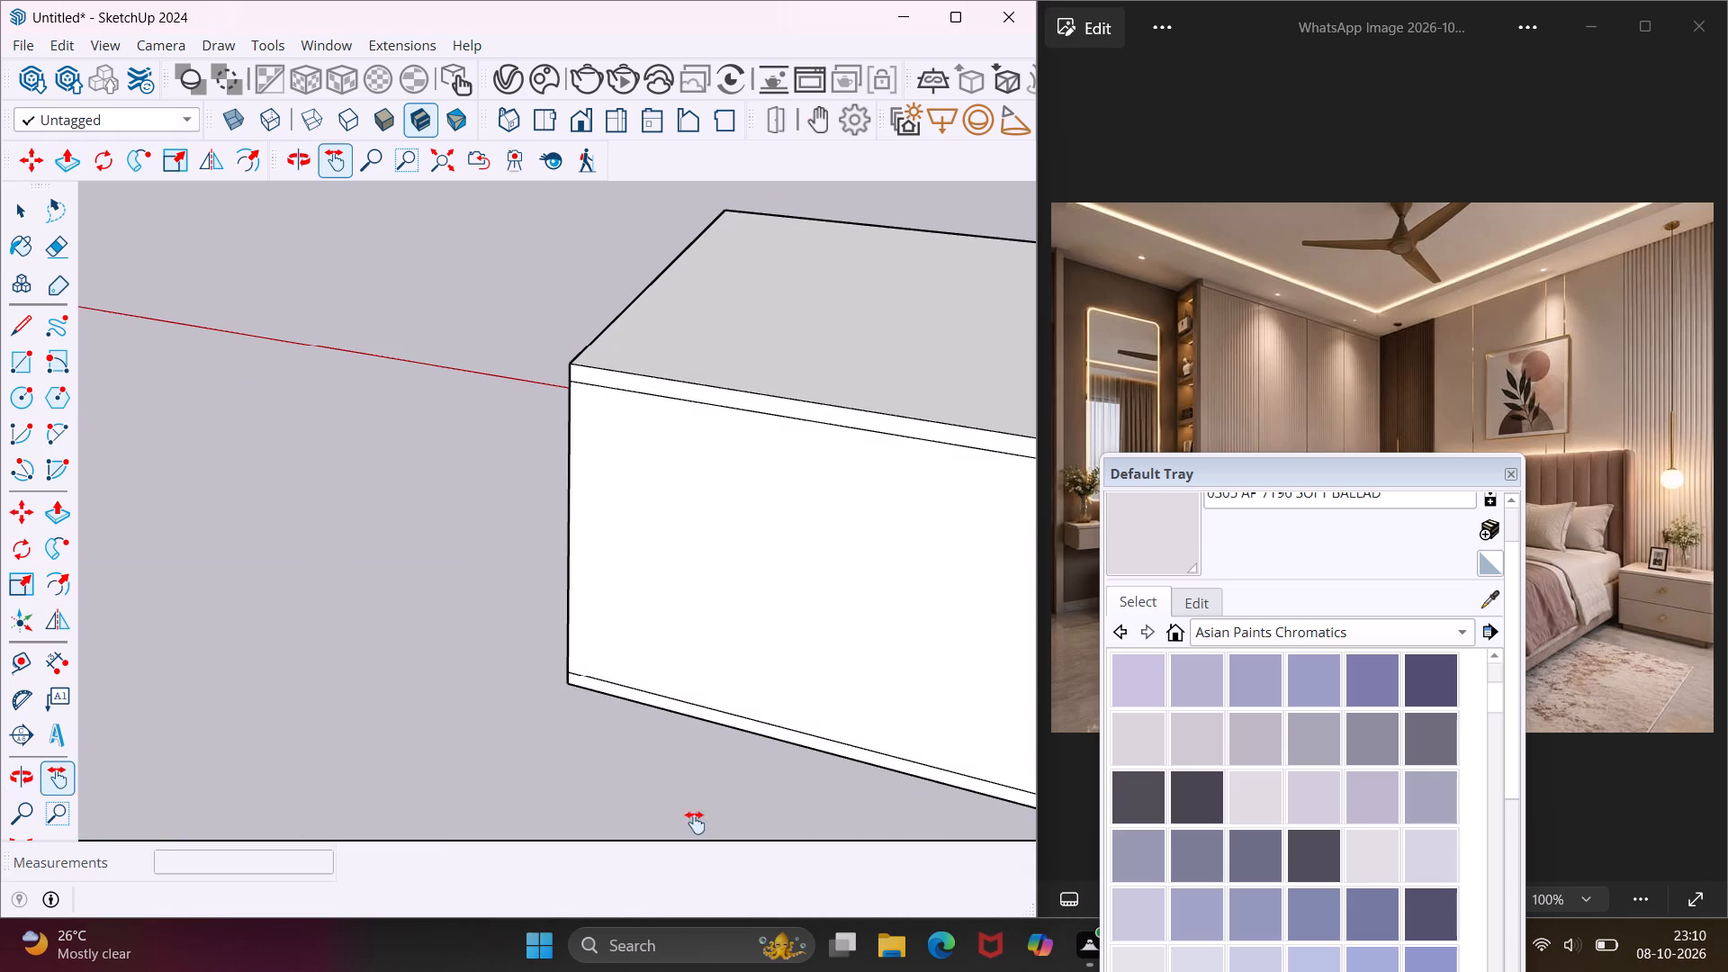
pyautogui.moveTo(702, 844); pyautogui.dragTo(631, 787, button='middle')
pyautogui.moveTo(694, 769); pyautogui.dragTo(327, 655, button='middle')
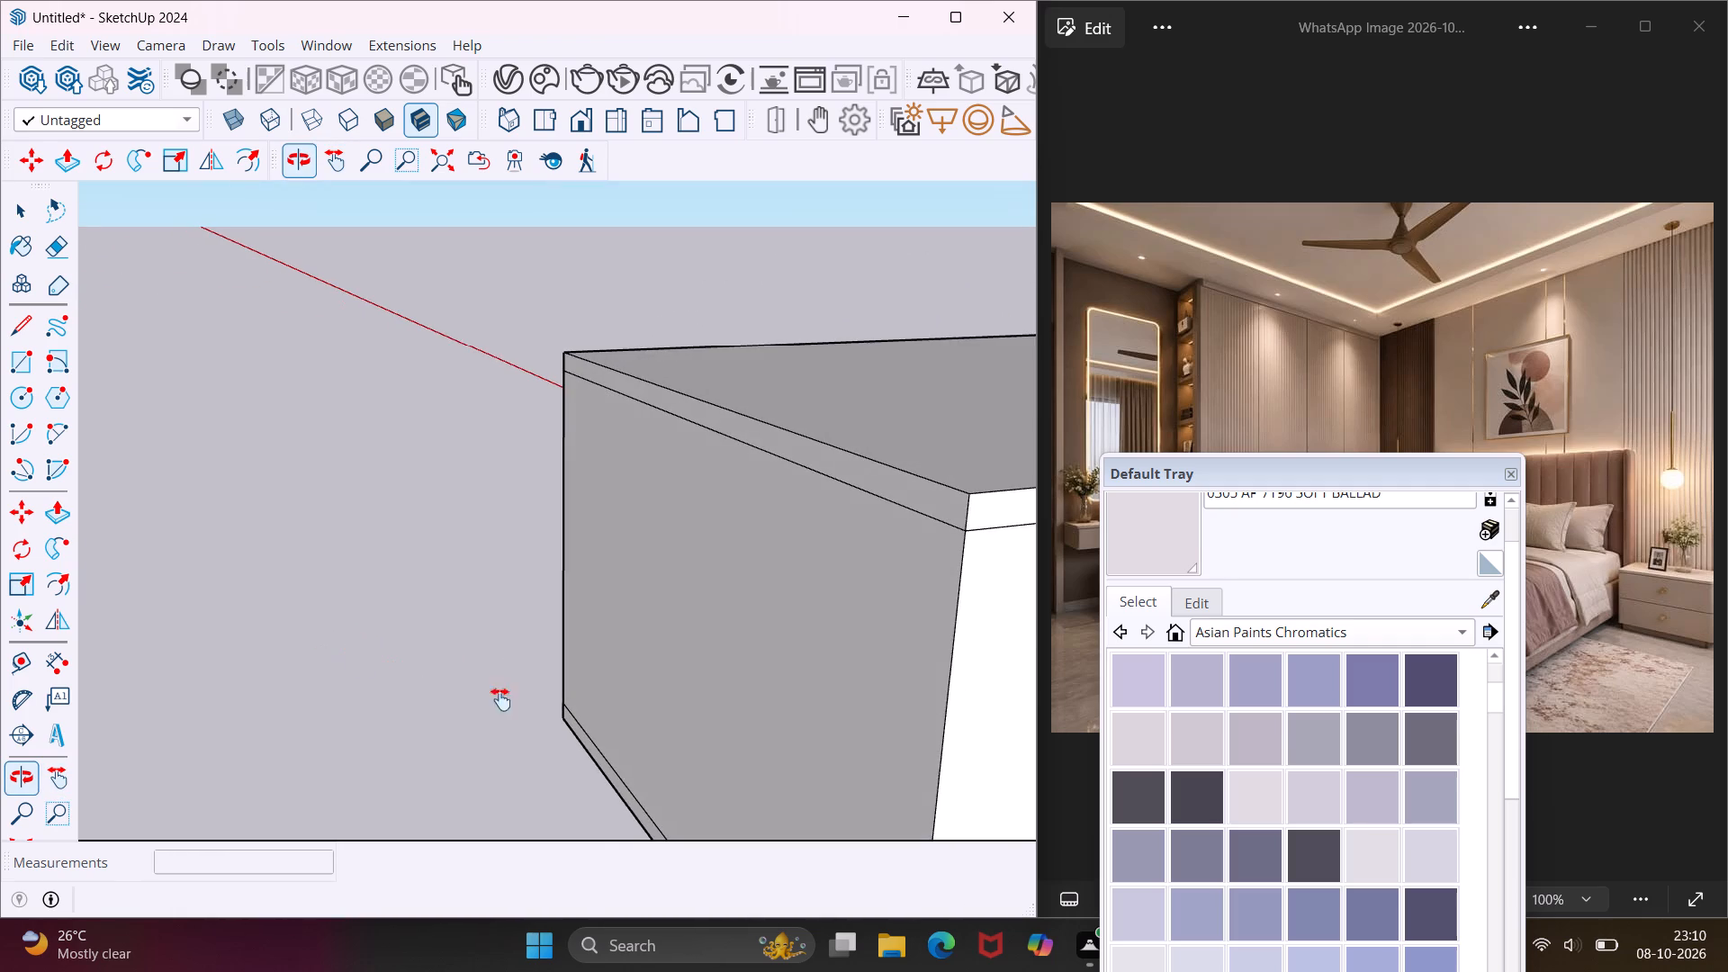
pyautogui.moveTo(762, 769); pyautogui.dragTo(380, 592)
pyautogui.moveTo(789, 678); pyautogui.dragTo(278, 604, button='middle')
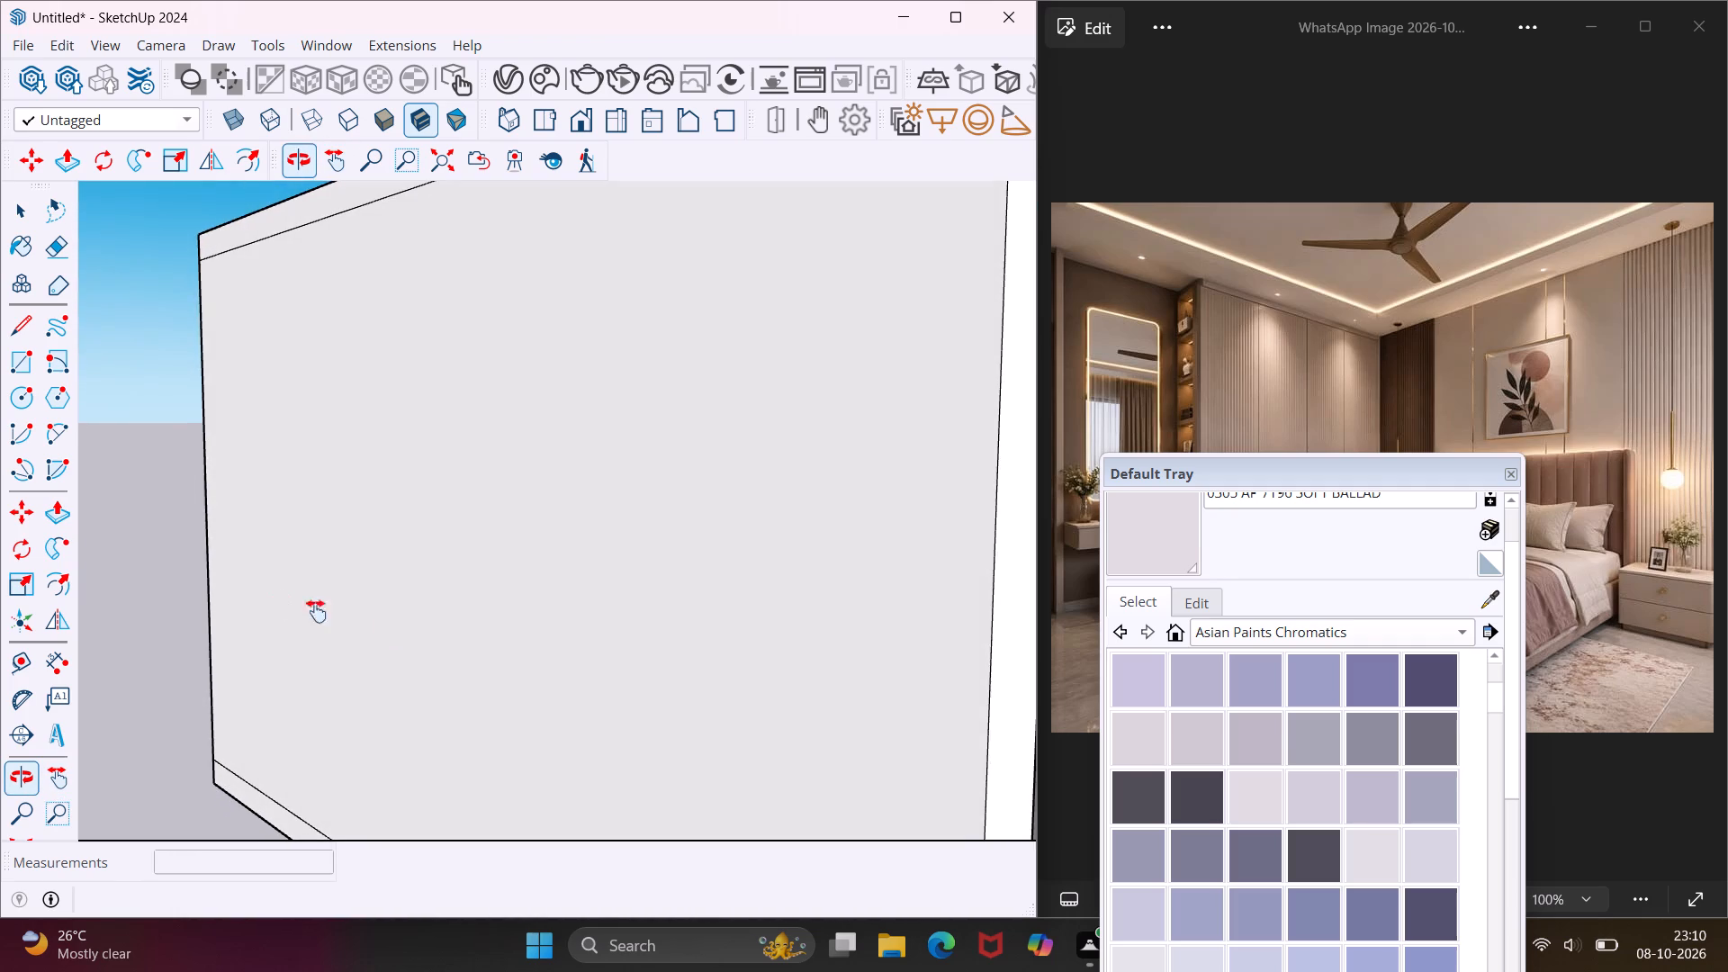
pyautogui.moveTo(671, 636); pyautogui.dragTo(274, 584, button='middle')
pyautogui.scroll(3, 551, 616)
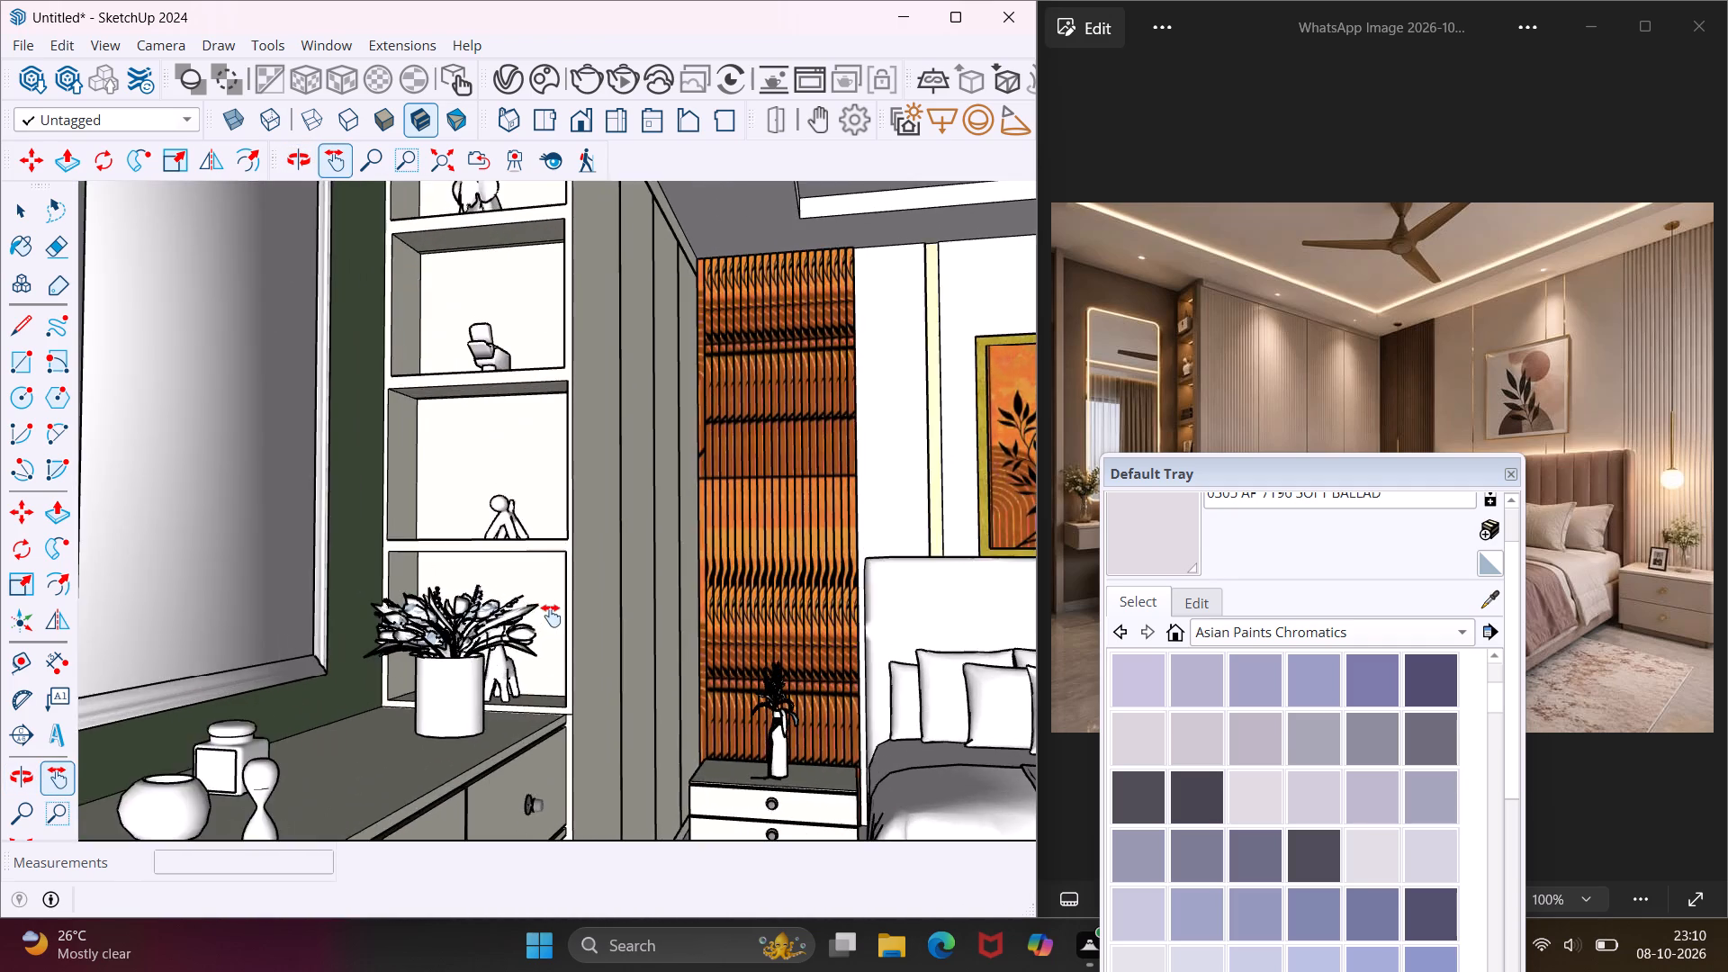
pyautogui.scroll(-15, 551, 616)
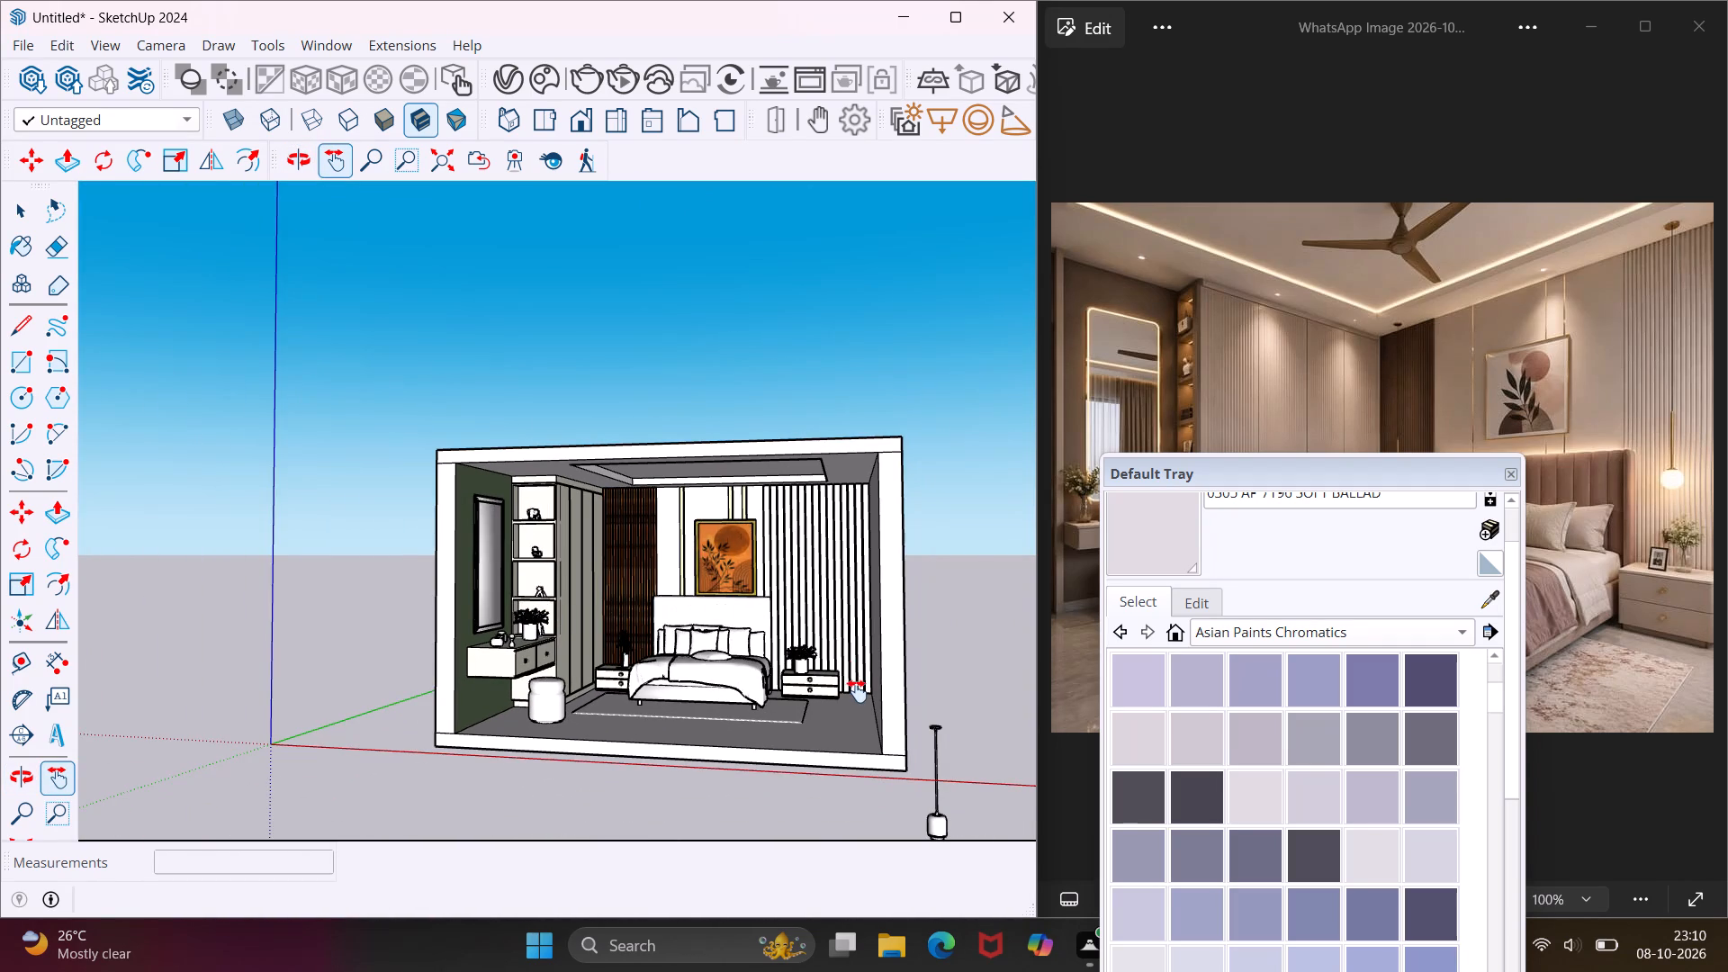
pyautogui.press('Escape')
pyautogui.press('space')
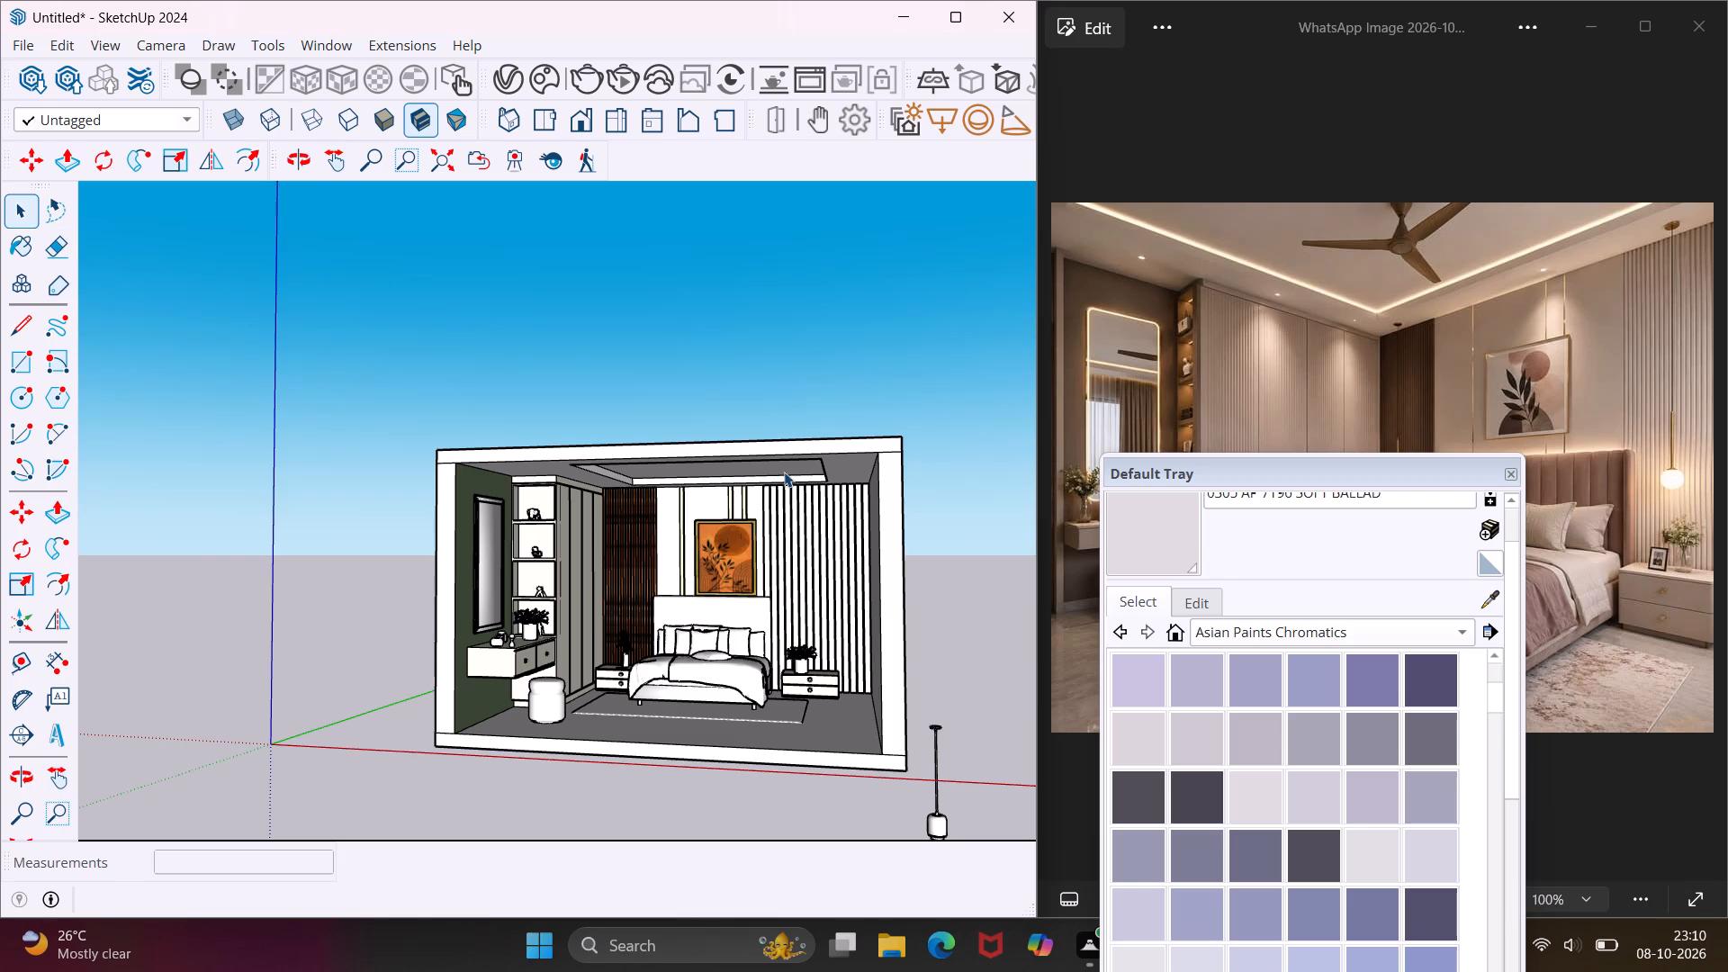
# Copy the lower edge of the ceiling recess's side face along the bed wall 2" straight up.
pyautogui.scroll(12, 778, 473)
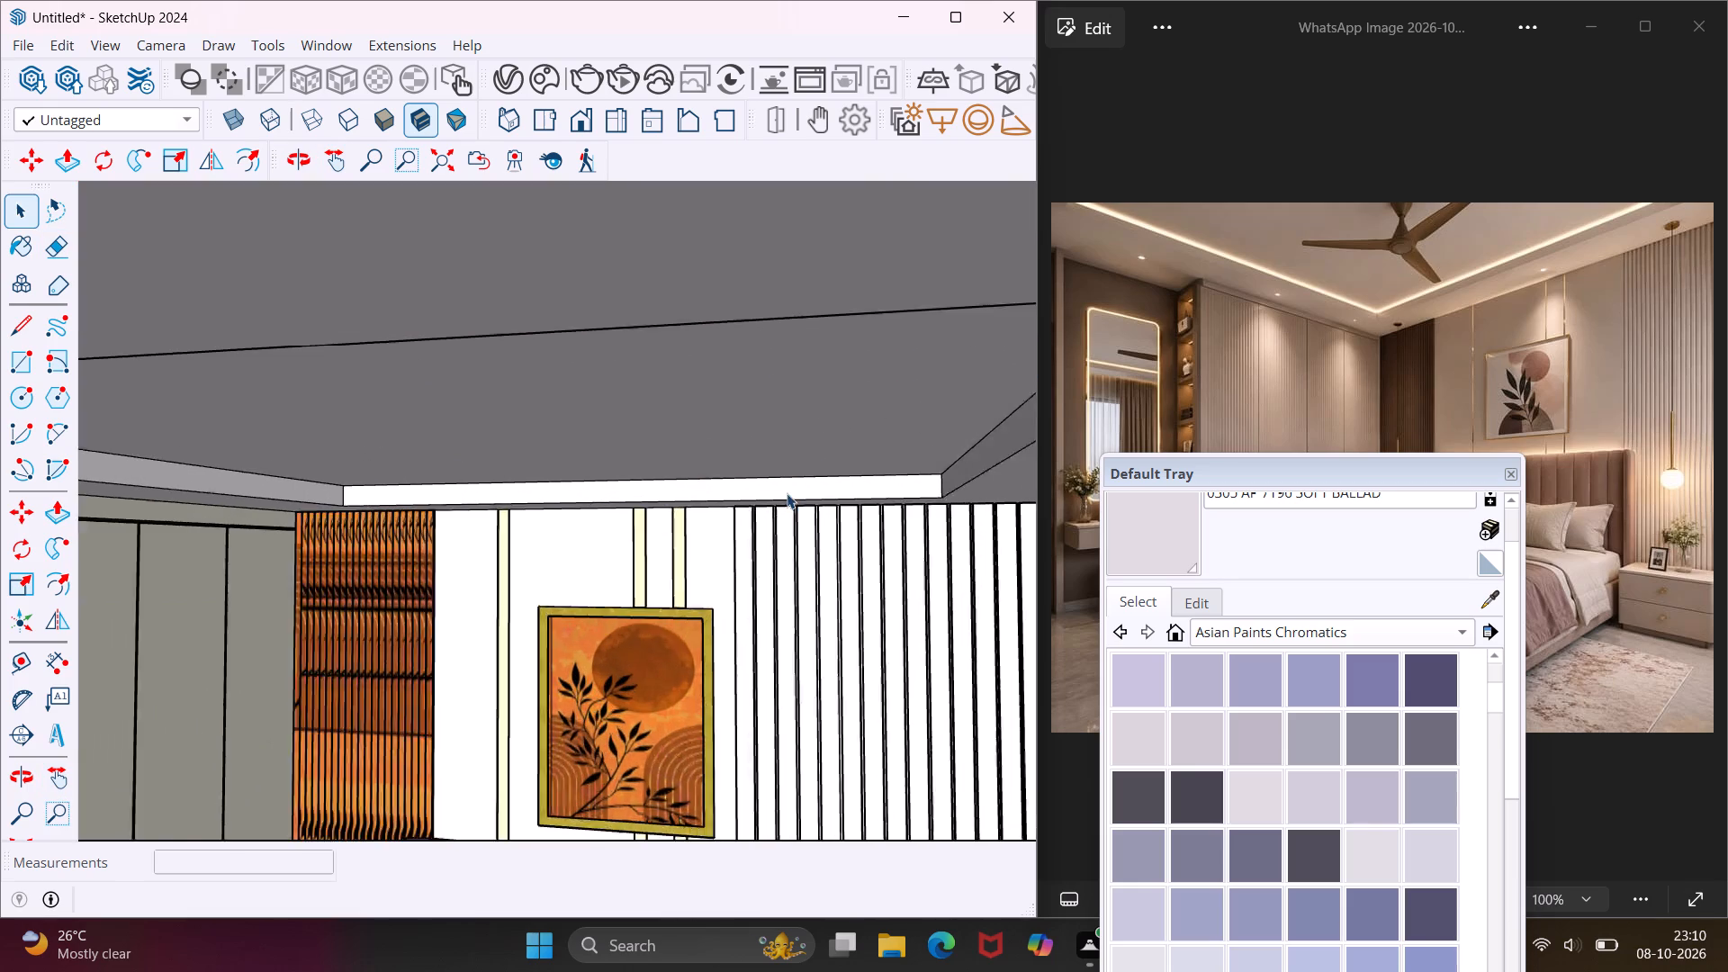
pyautogui.scroll(6, 787, 493)
pyautogui.click(803, 505)
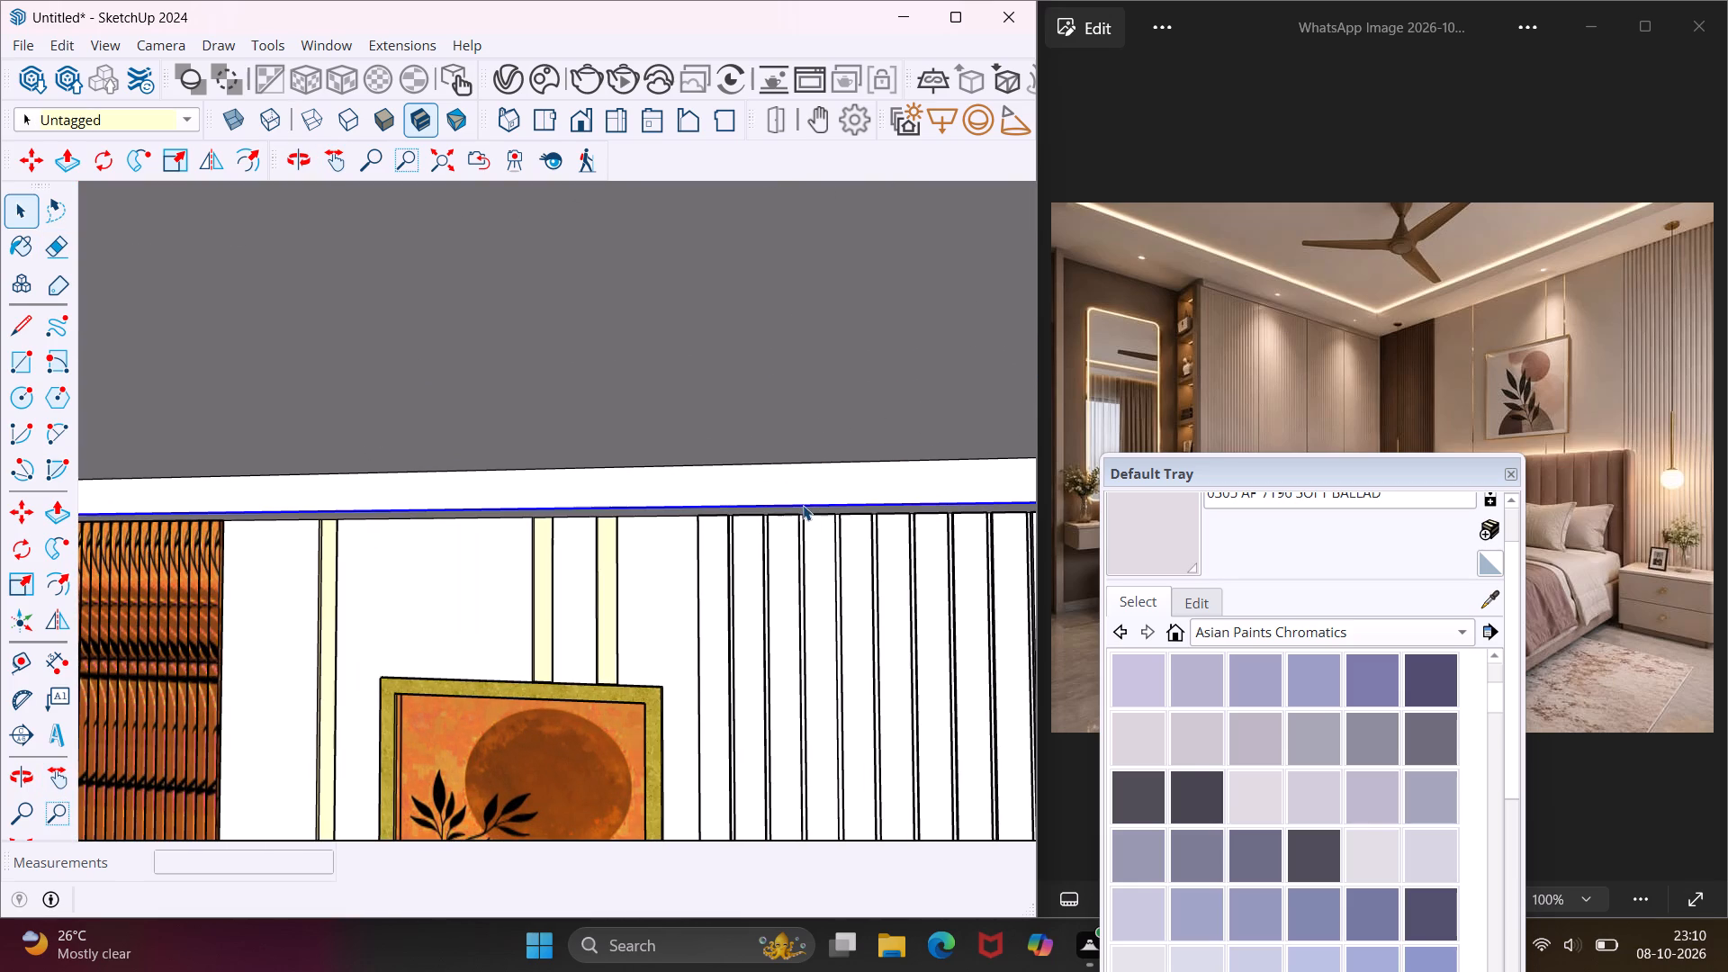
pyautogui.scroll(-7, 746, 500)
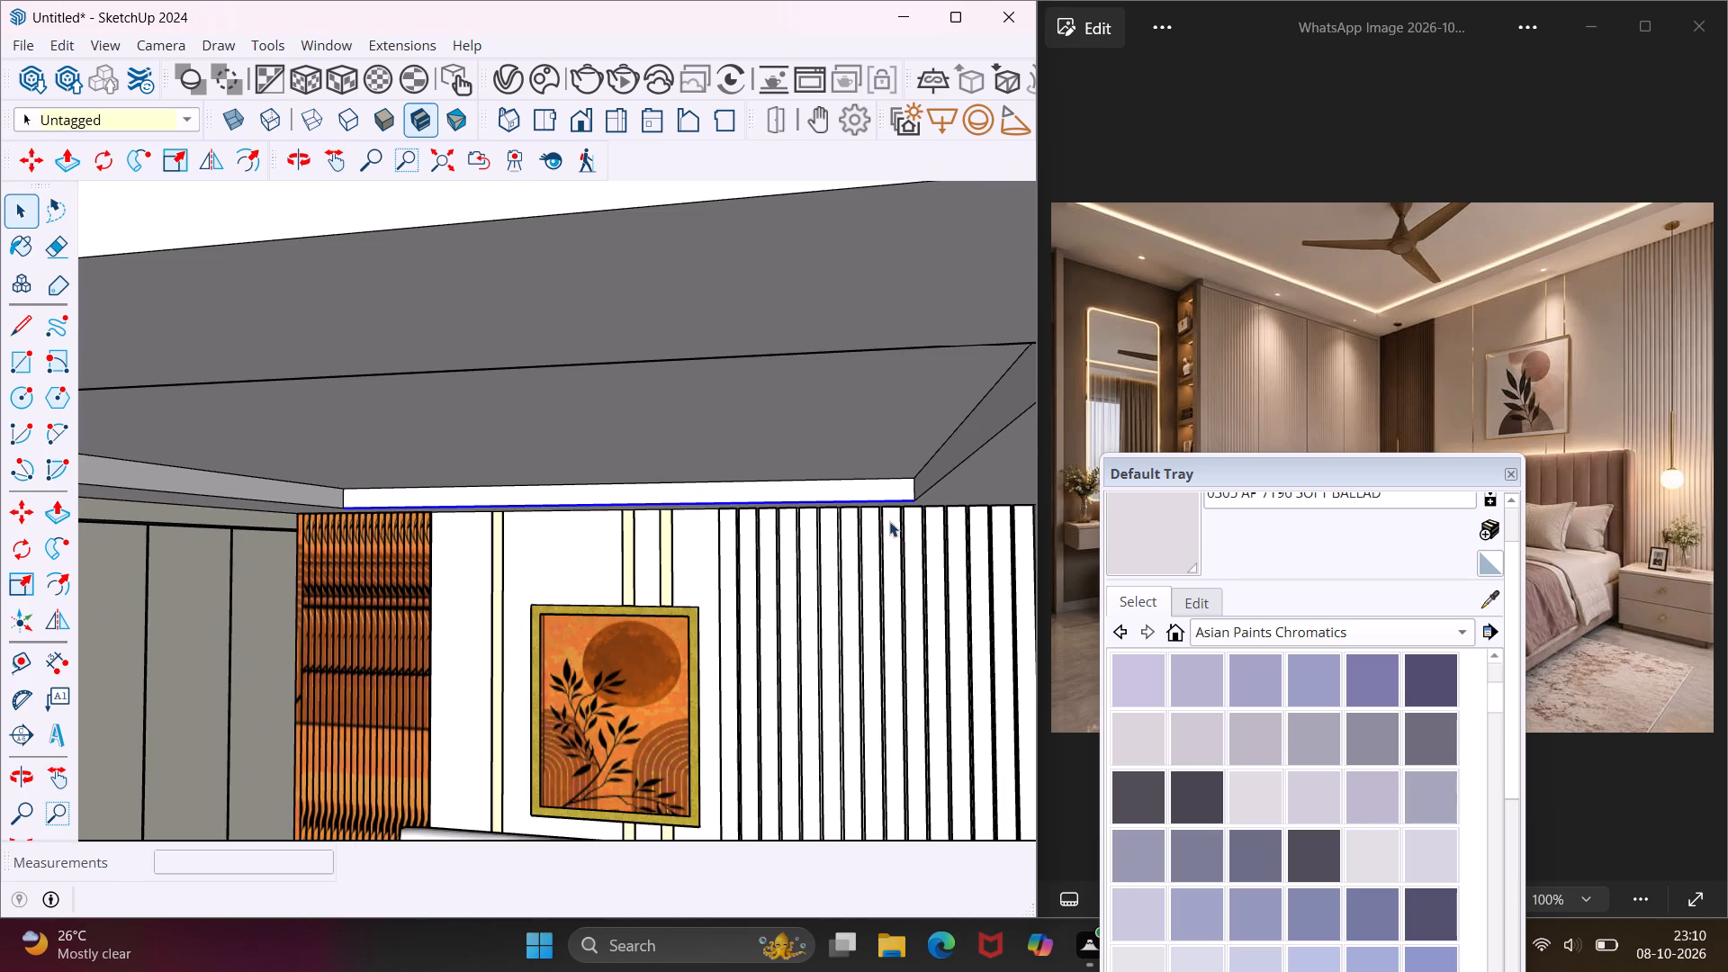
pyautogui.press('m')
pyautogui.scroll(8, 918, 499)
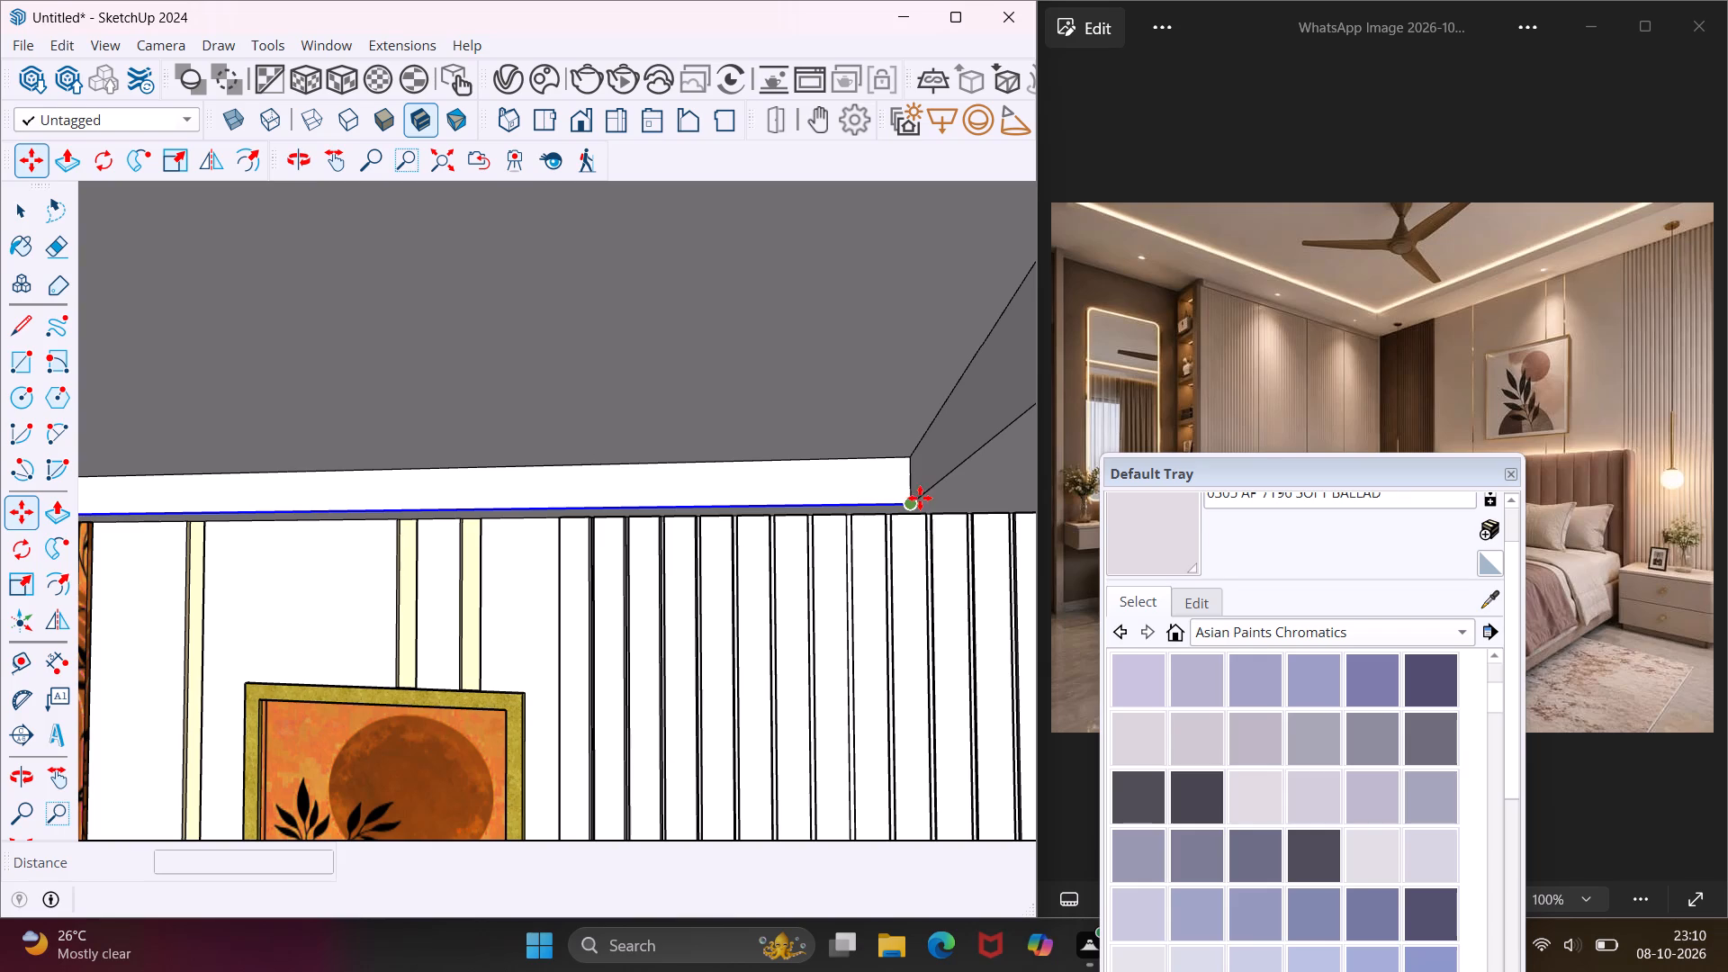
pyautogui.click(916, 502)
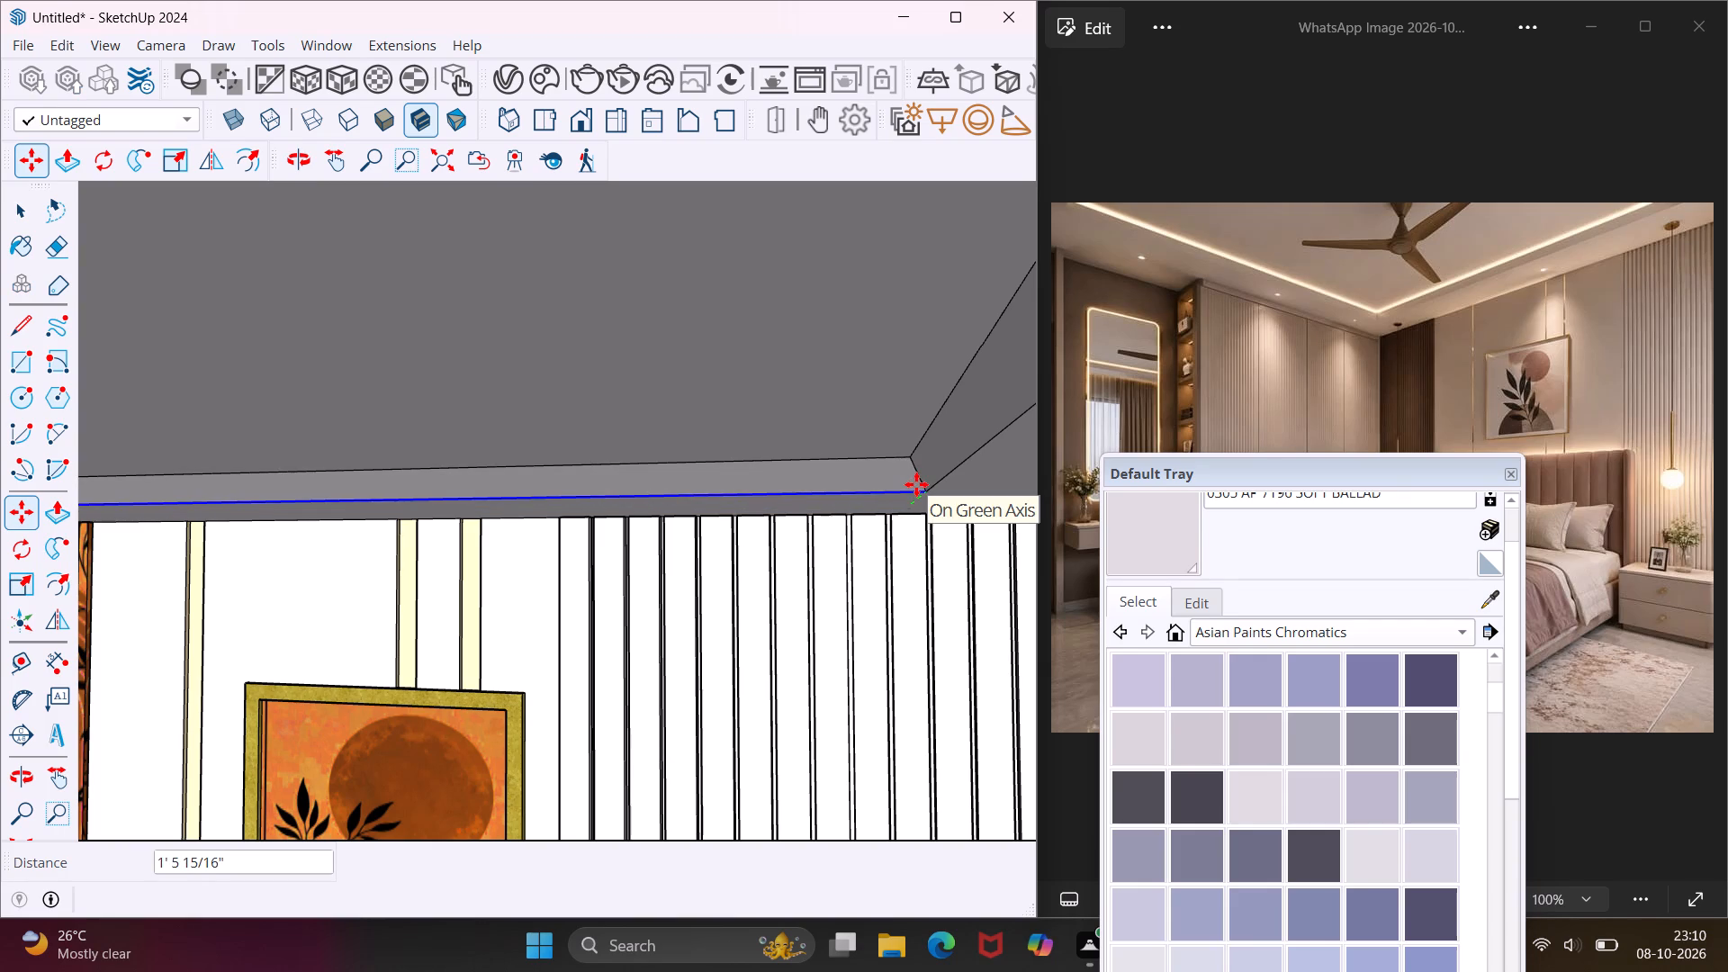
pyautogui.click(913, 478)
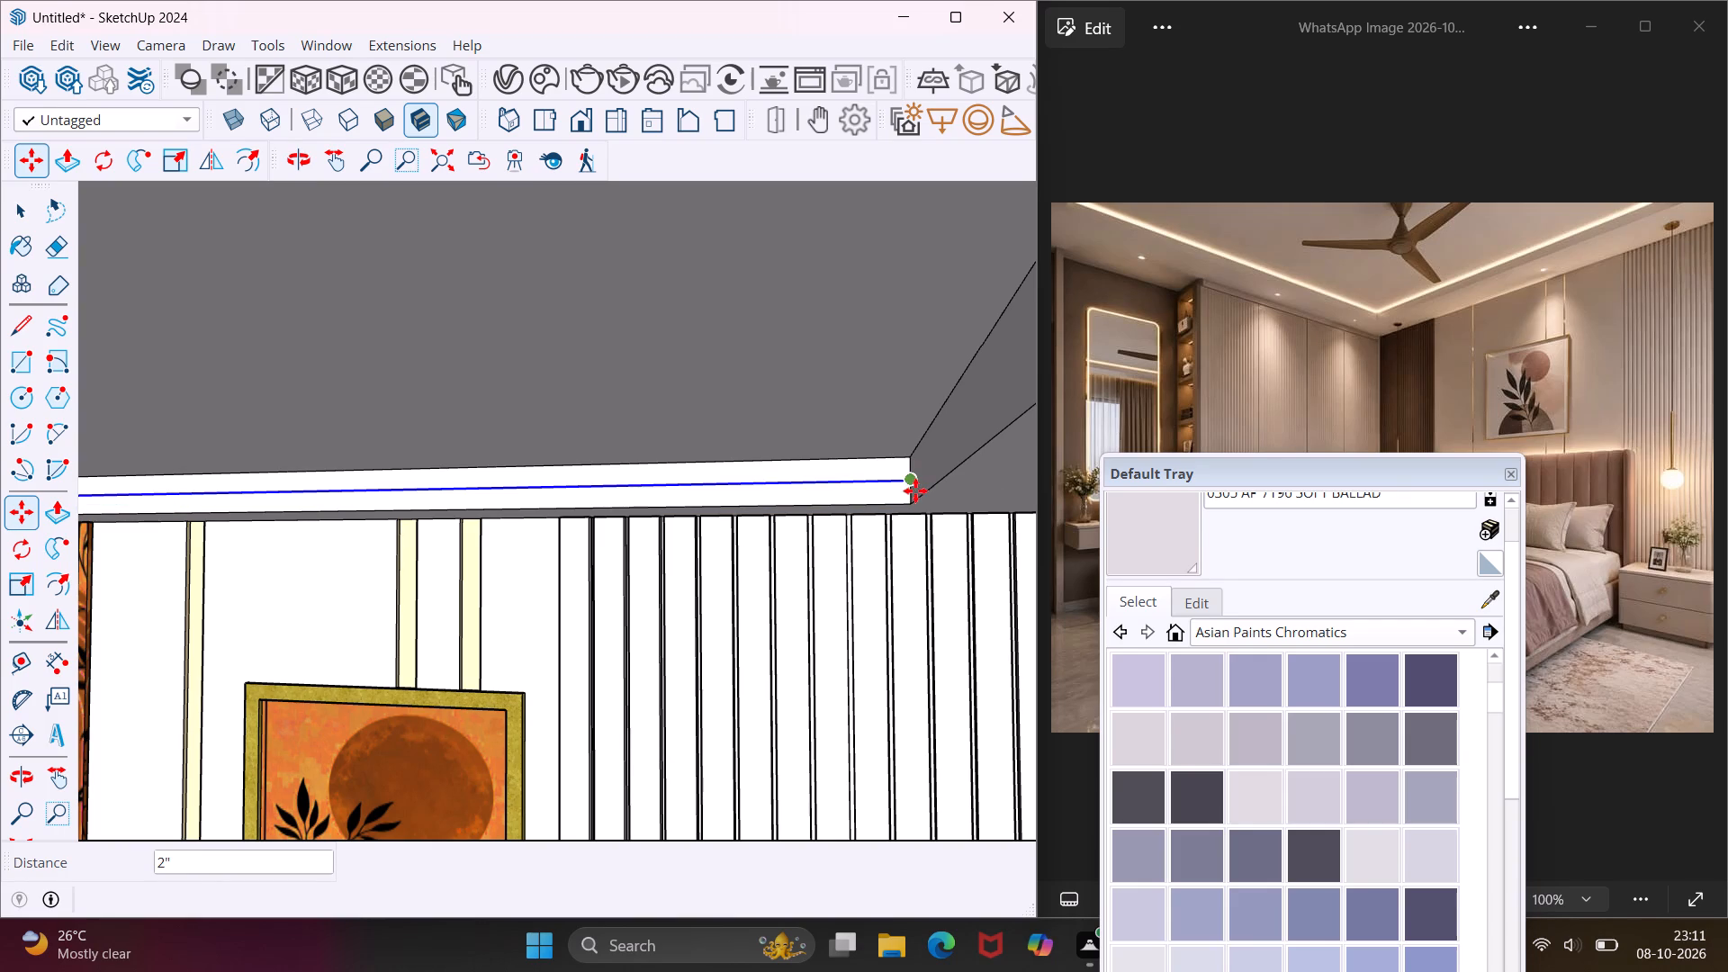
pyautogui.moveTo(916, 490); pyautogui.dragTo(1062, 480, button='middle')
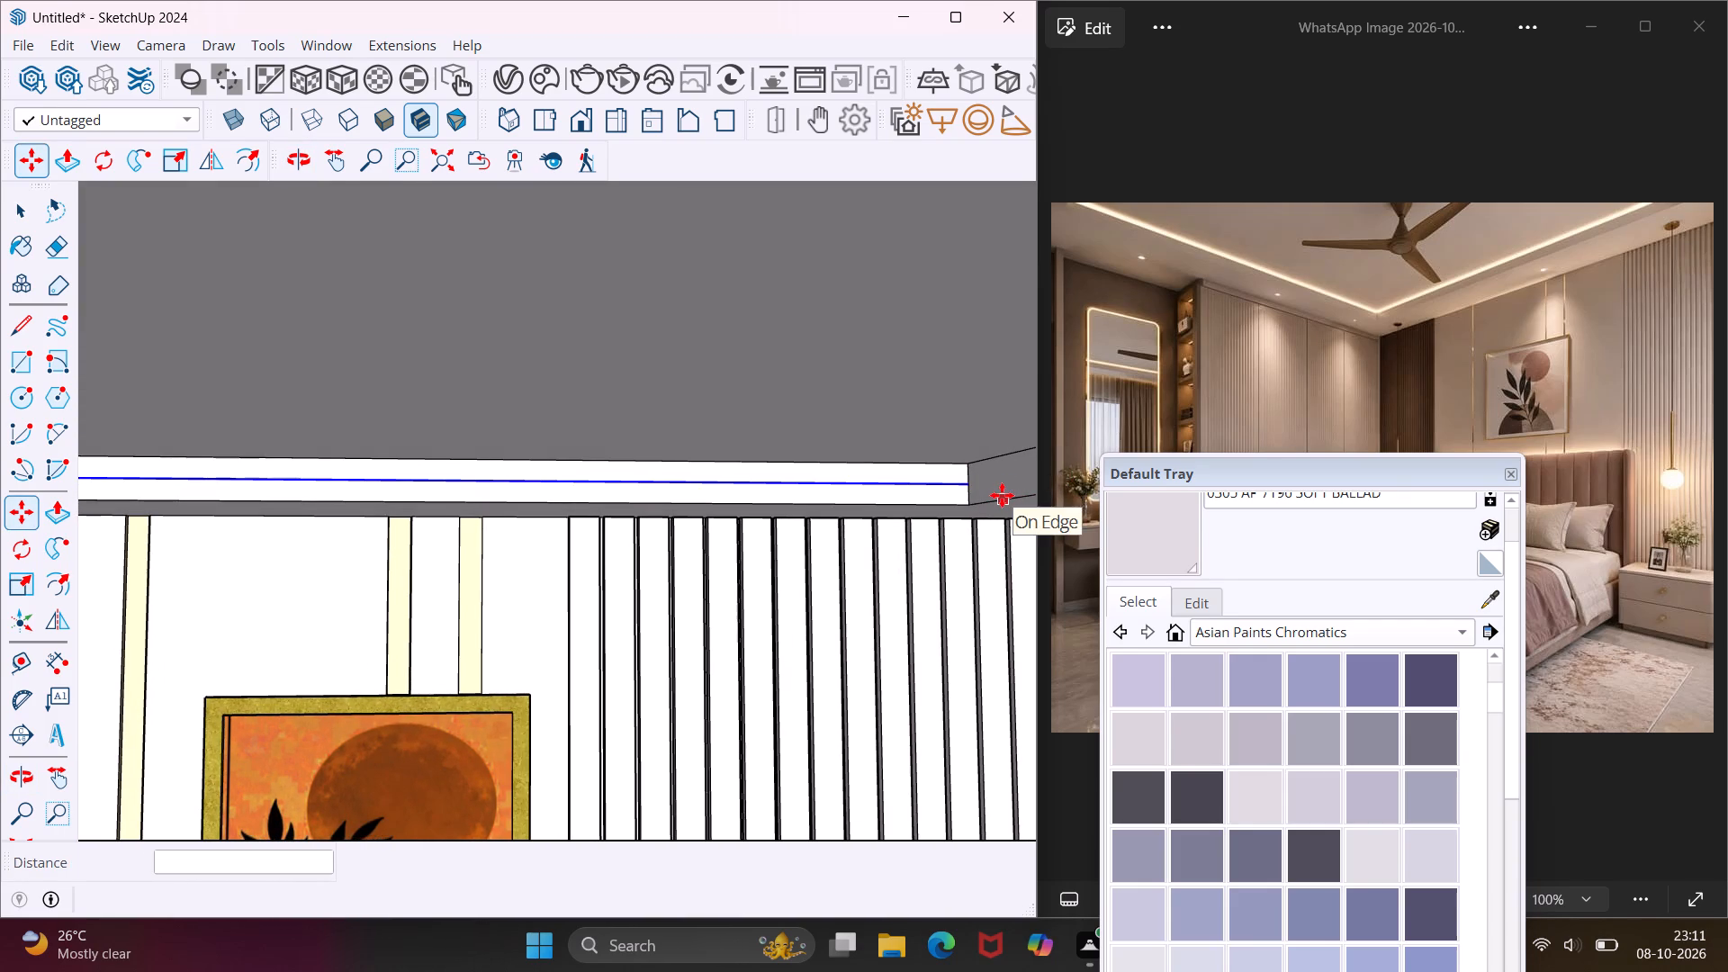
pyautogui.press('Escape')
pyautogui.press('space')
# Copy the lower edge of the recess side face opposite the wardrobe 2" straight up.
pyautogui.click(996, 502)
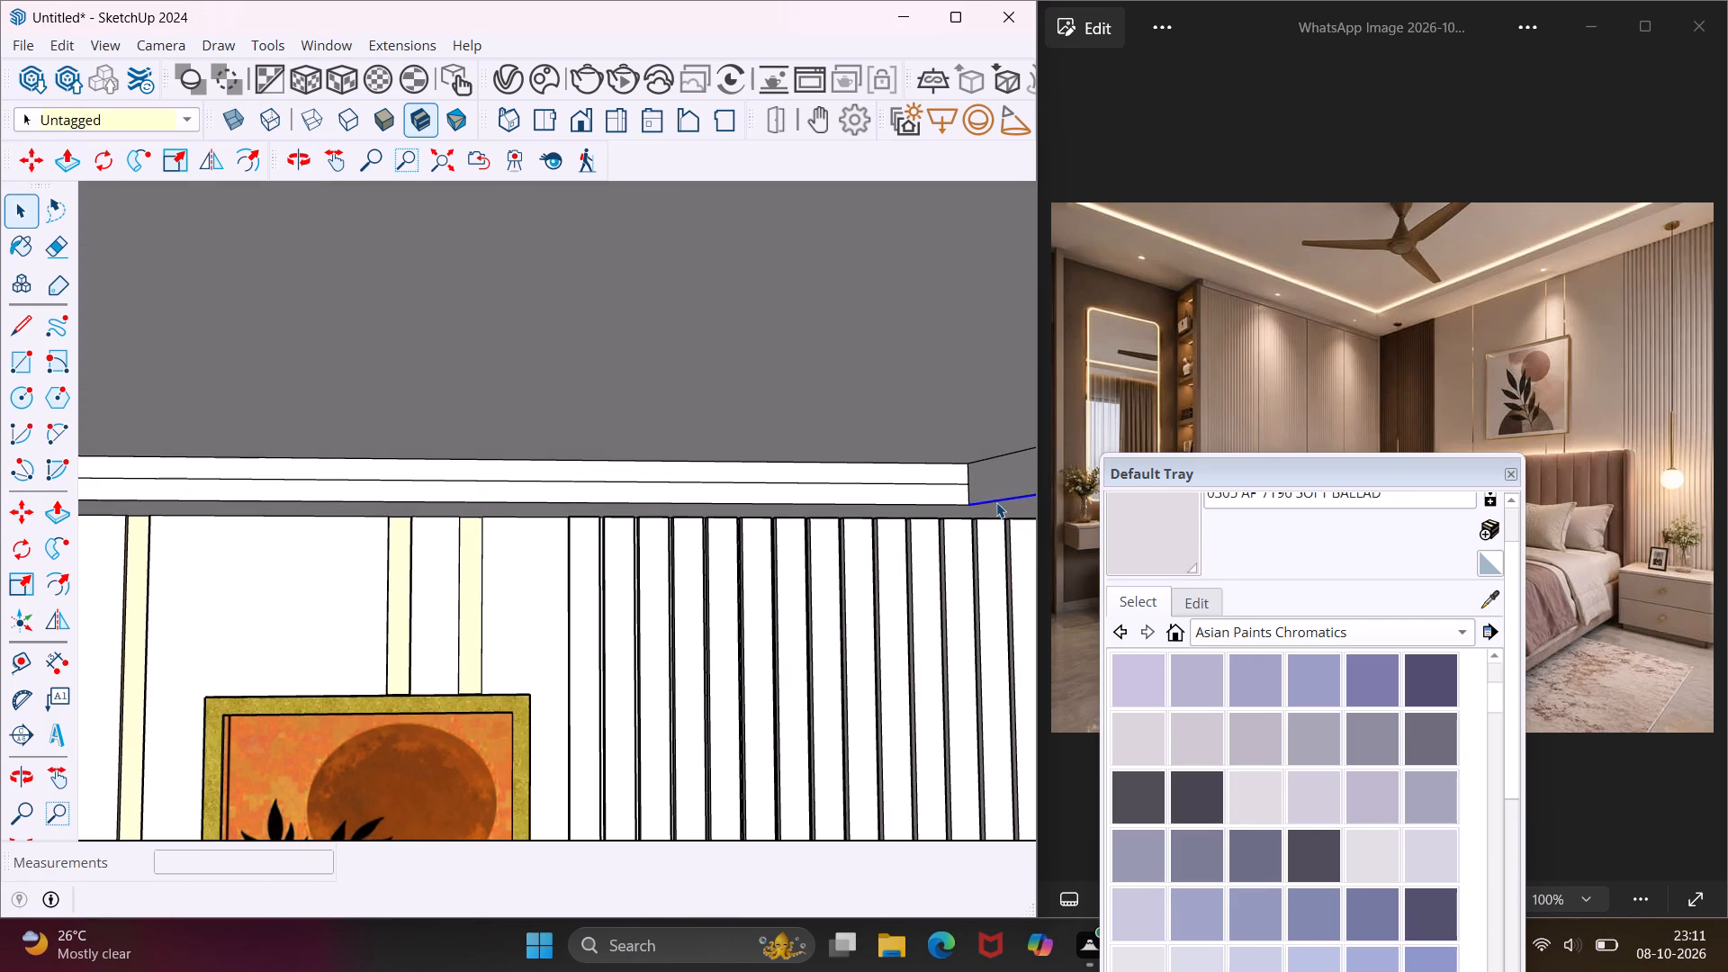
pyautogui.press('m')
pyautogui.click(972, 500)
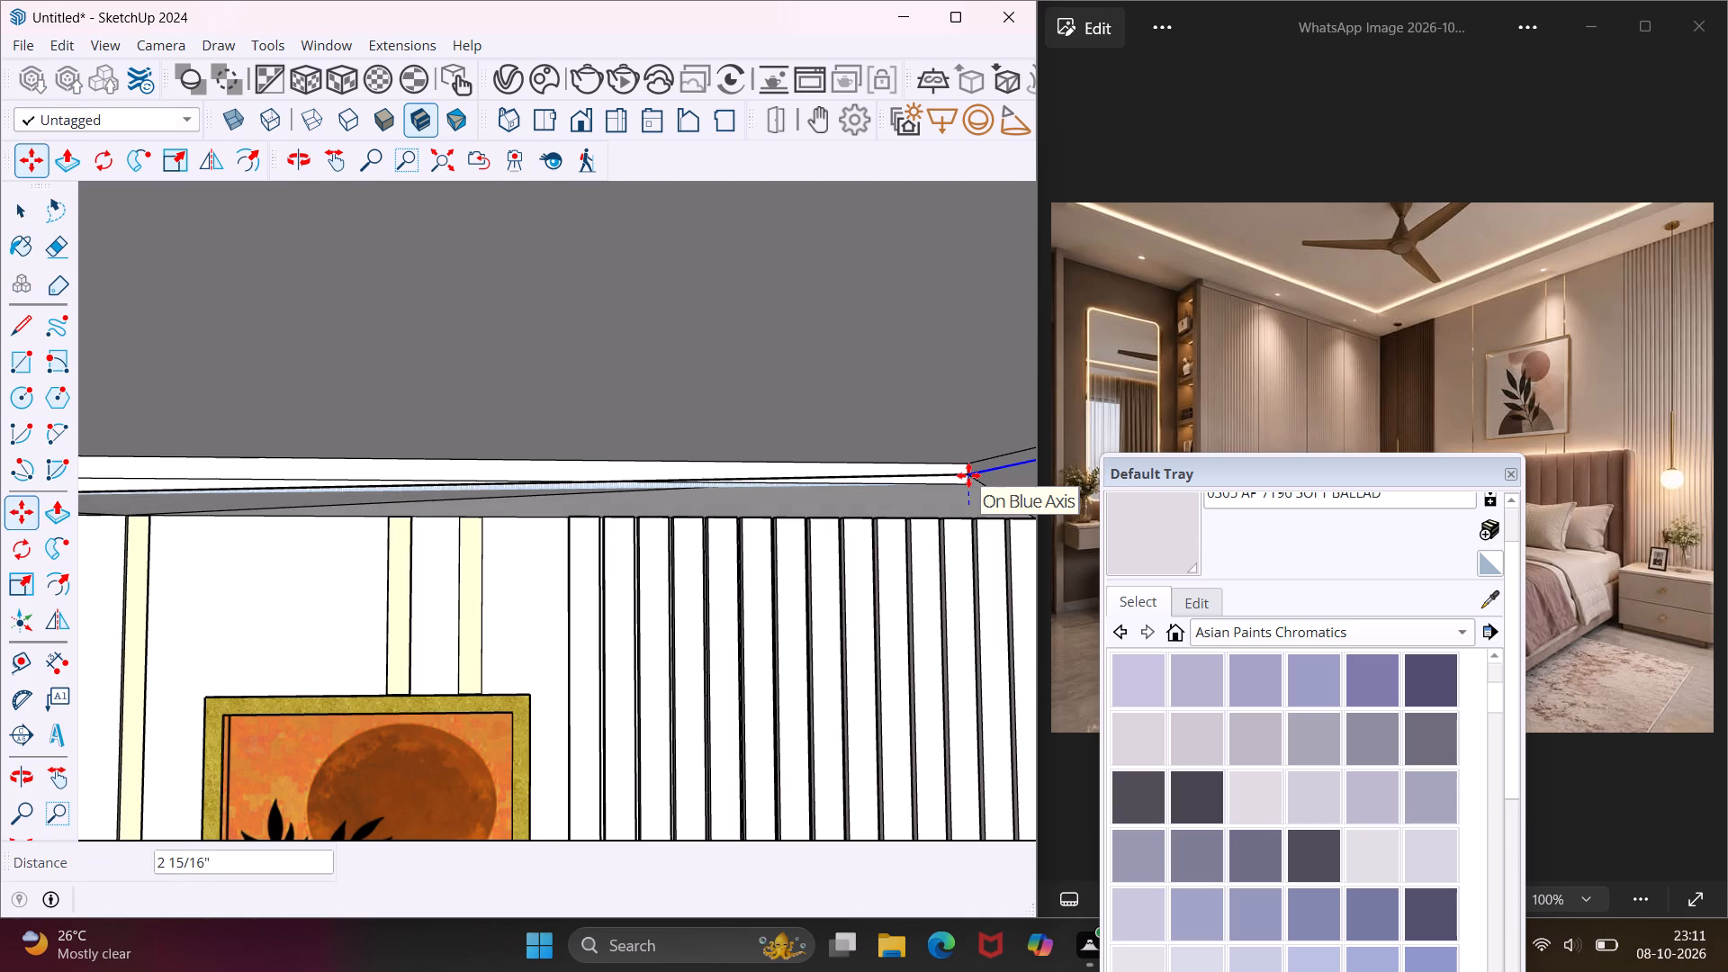
pyautogui.click(967, 478)
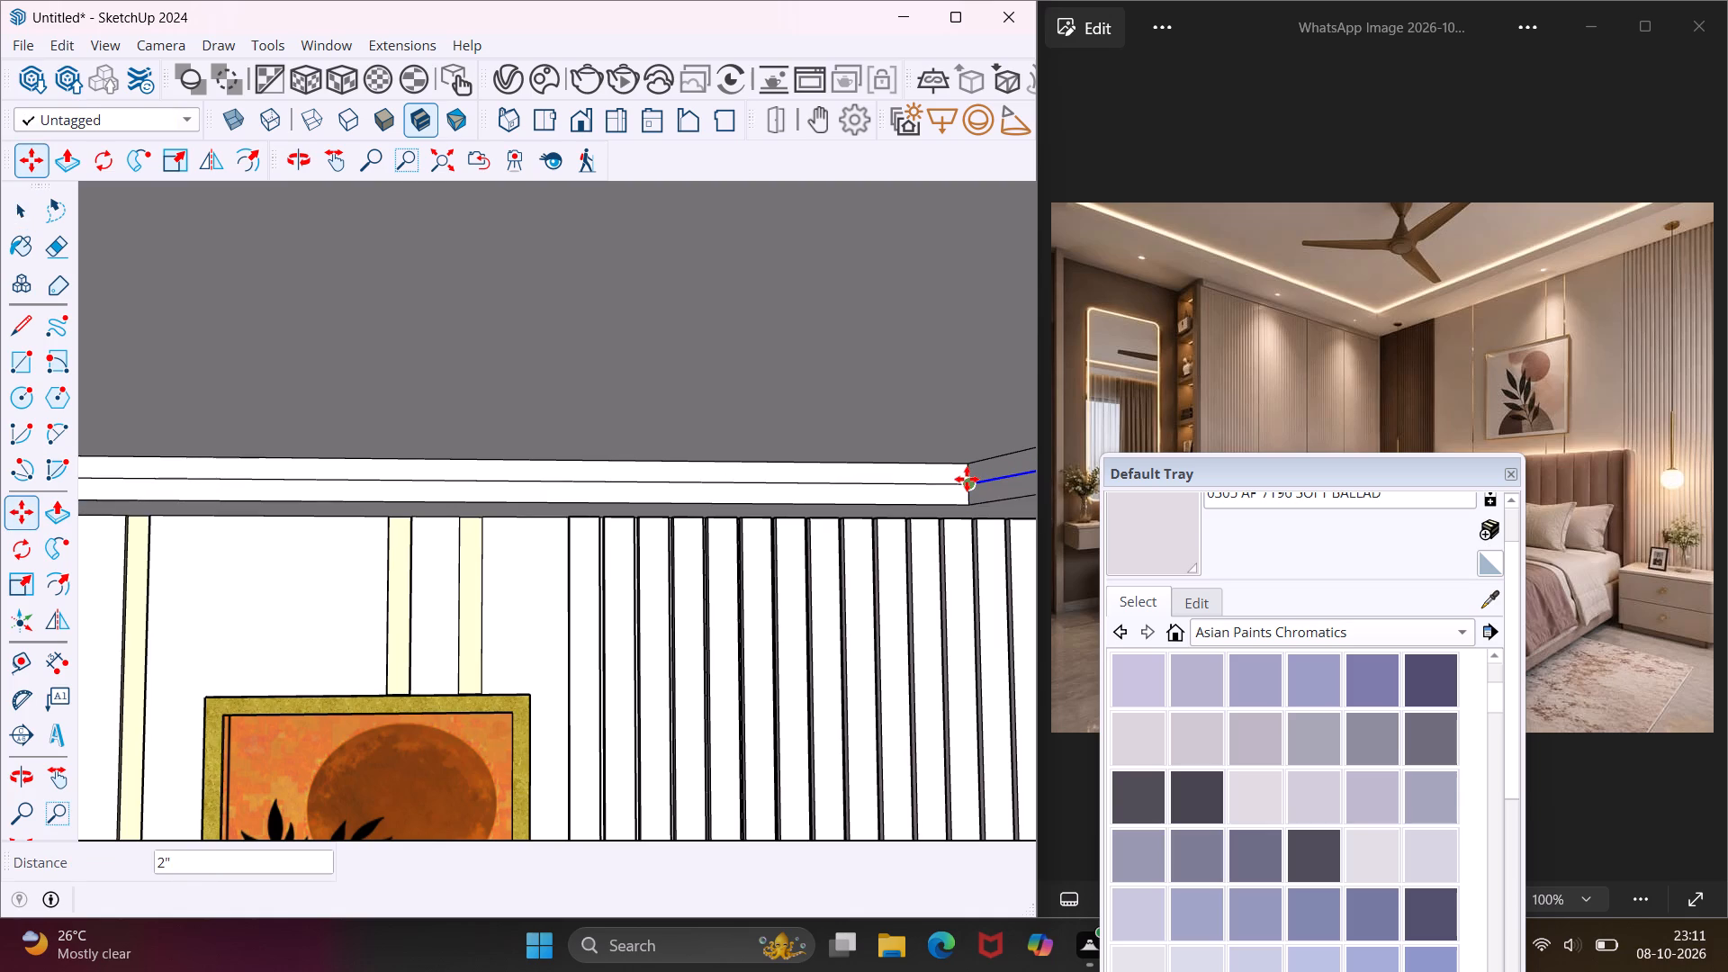
pyautogui.press('Escape')
pyautogui.press('space')
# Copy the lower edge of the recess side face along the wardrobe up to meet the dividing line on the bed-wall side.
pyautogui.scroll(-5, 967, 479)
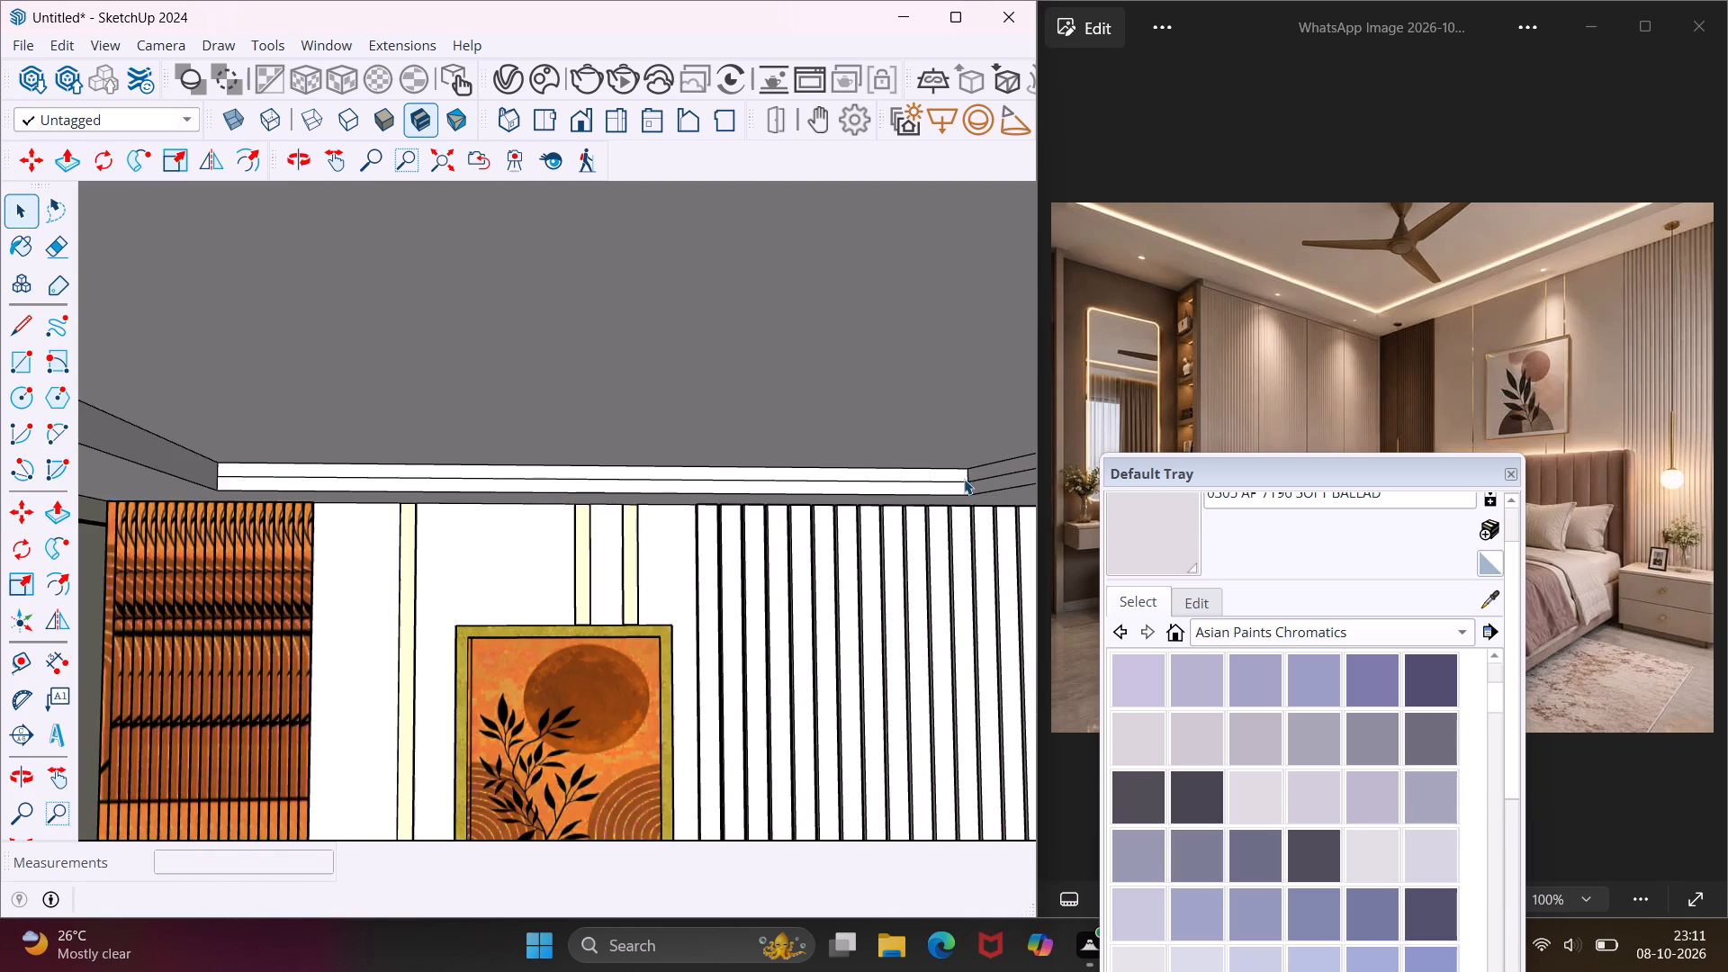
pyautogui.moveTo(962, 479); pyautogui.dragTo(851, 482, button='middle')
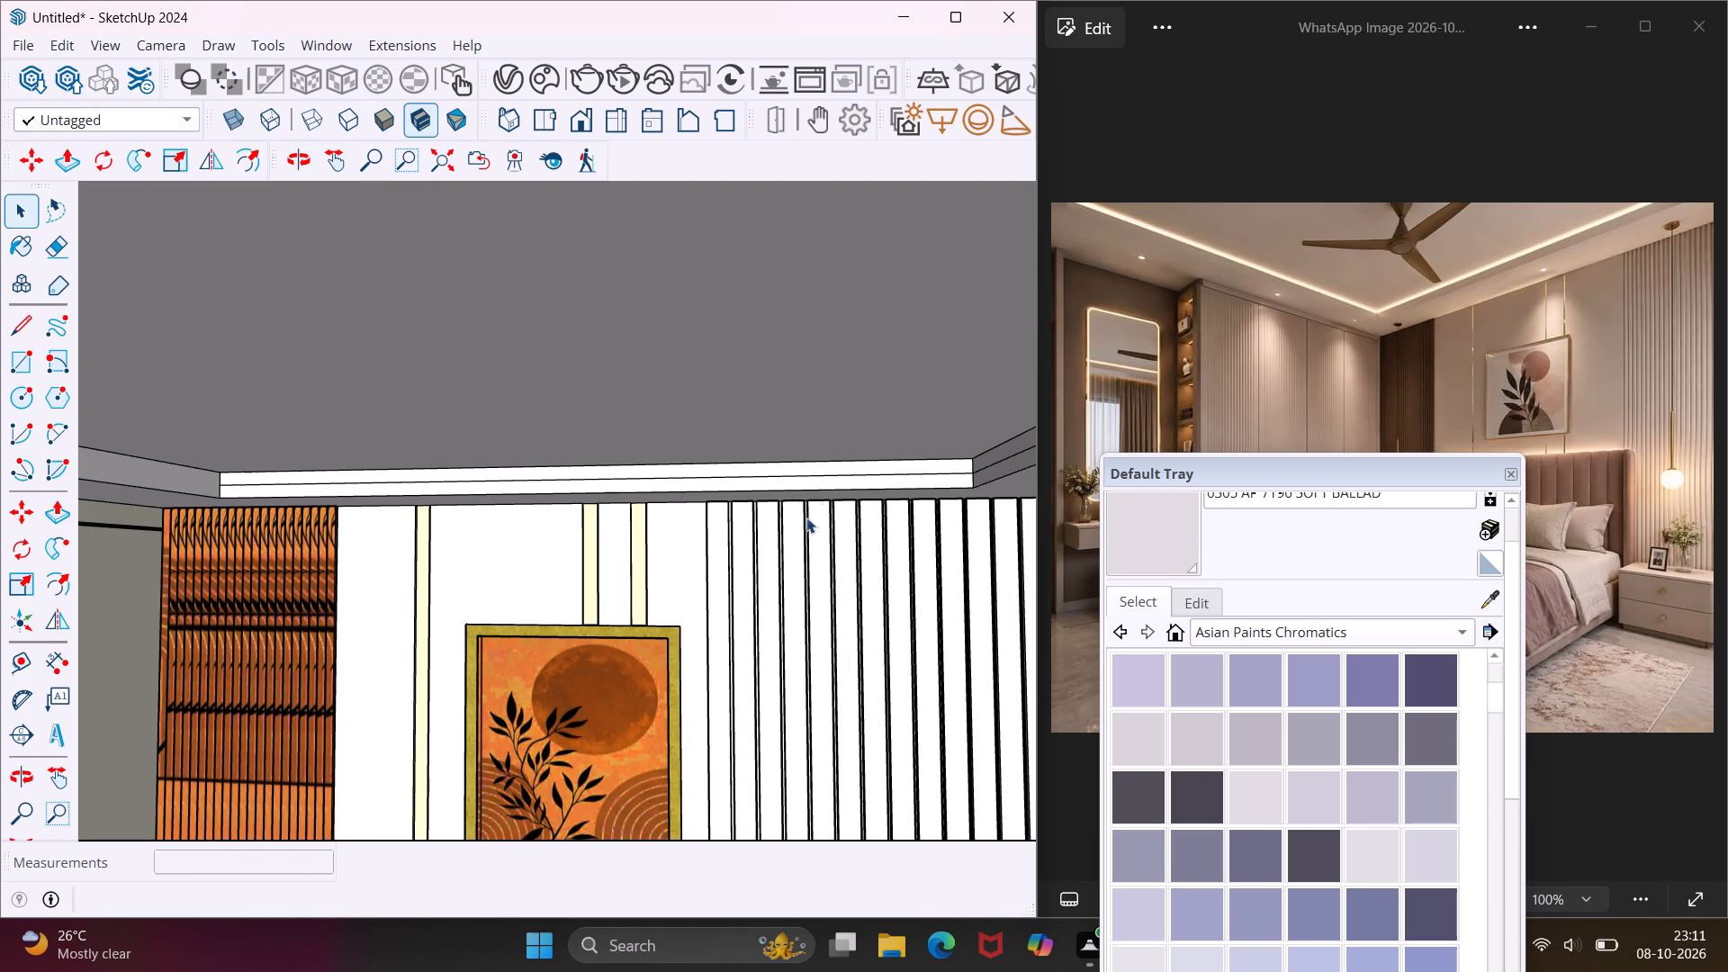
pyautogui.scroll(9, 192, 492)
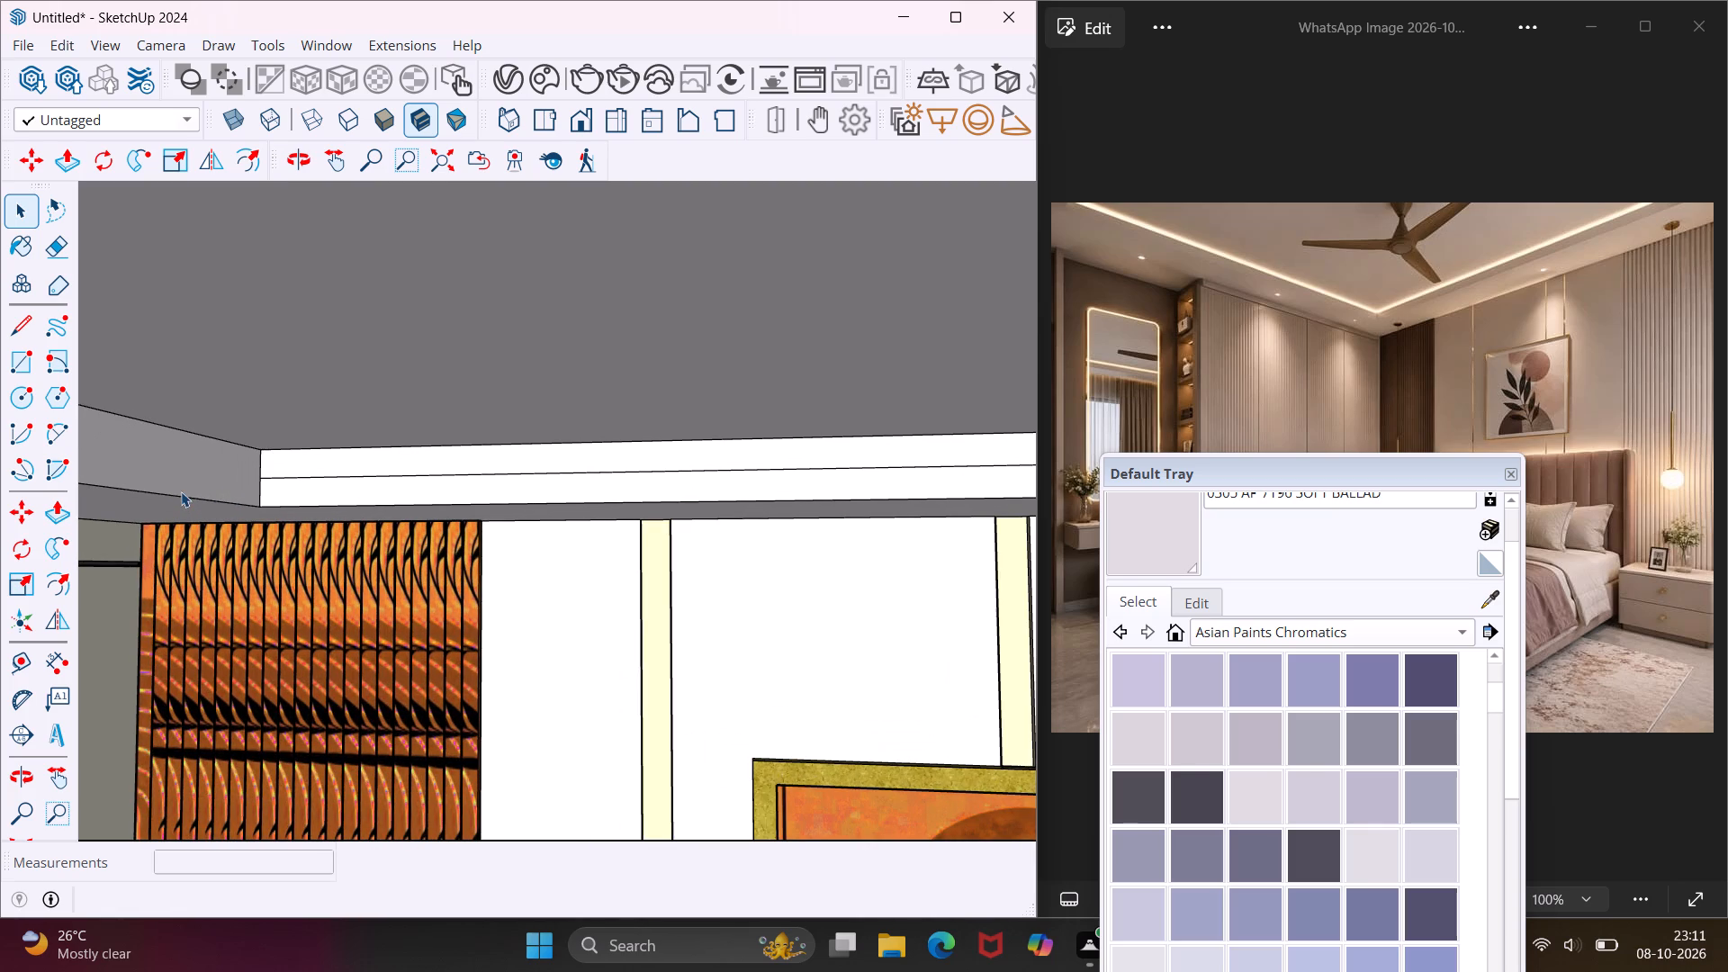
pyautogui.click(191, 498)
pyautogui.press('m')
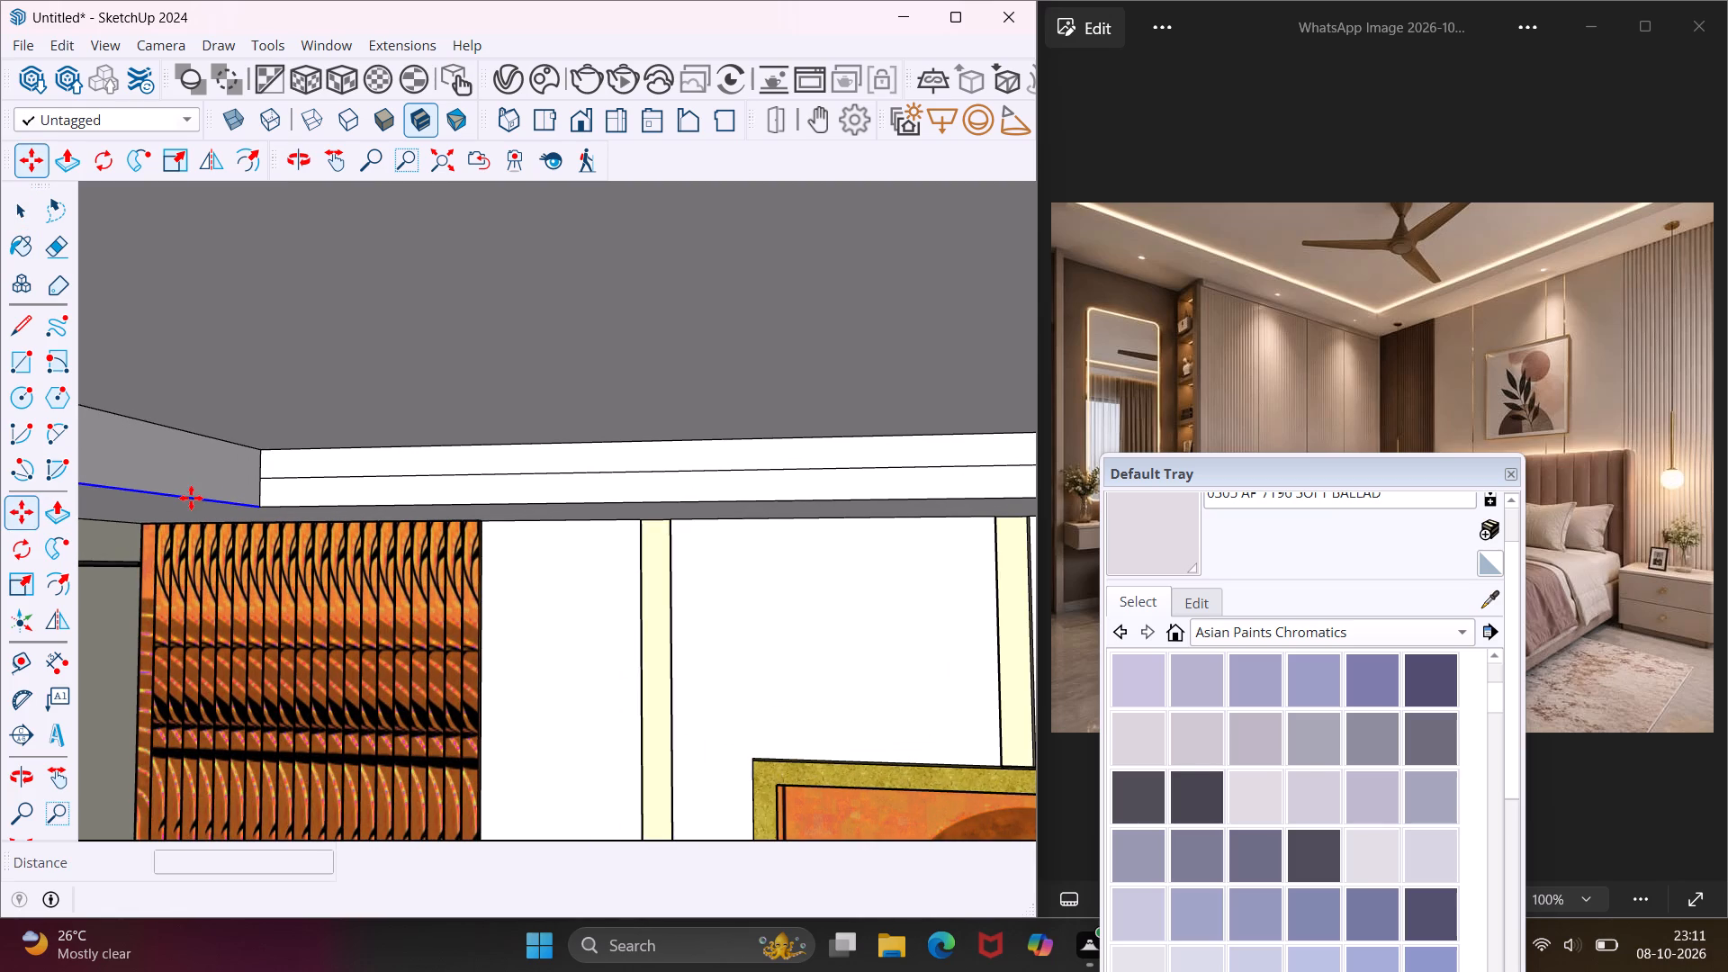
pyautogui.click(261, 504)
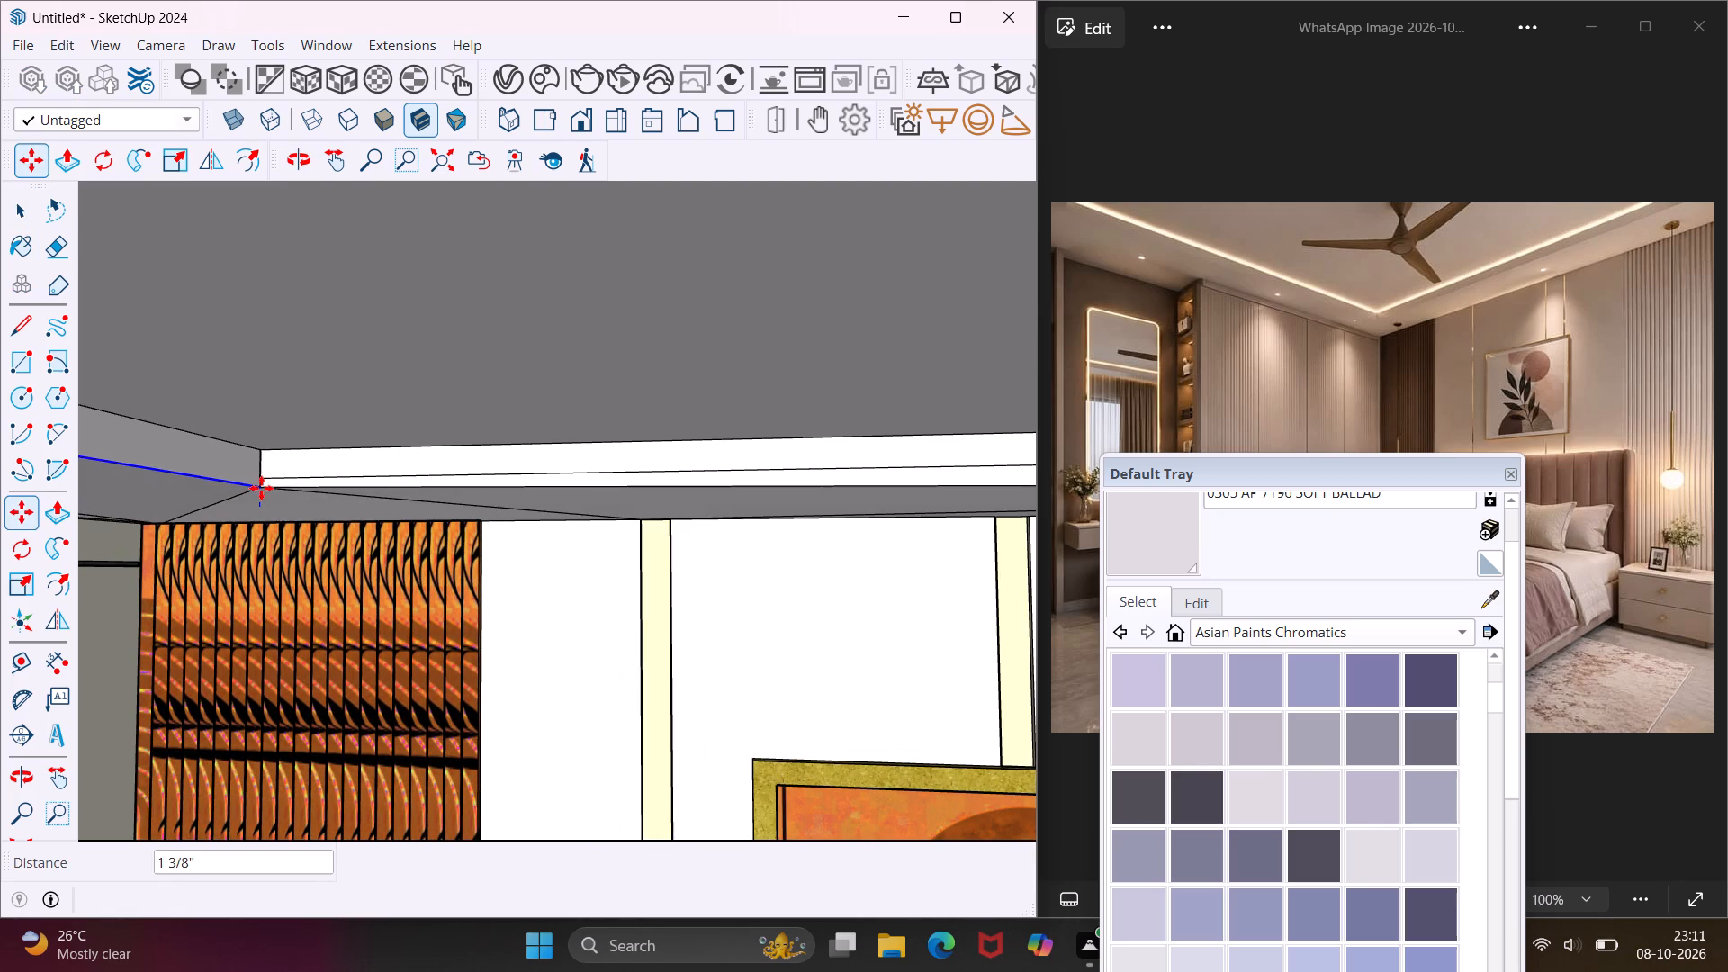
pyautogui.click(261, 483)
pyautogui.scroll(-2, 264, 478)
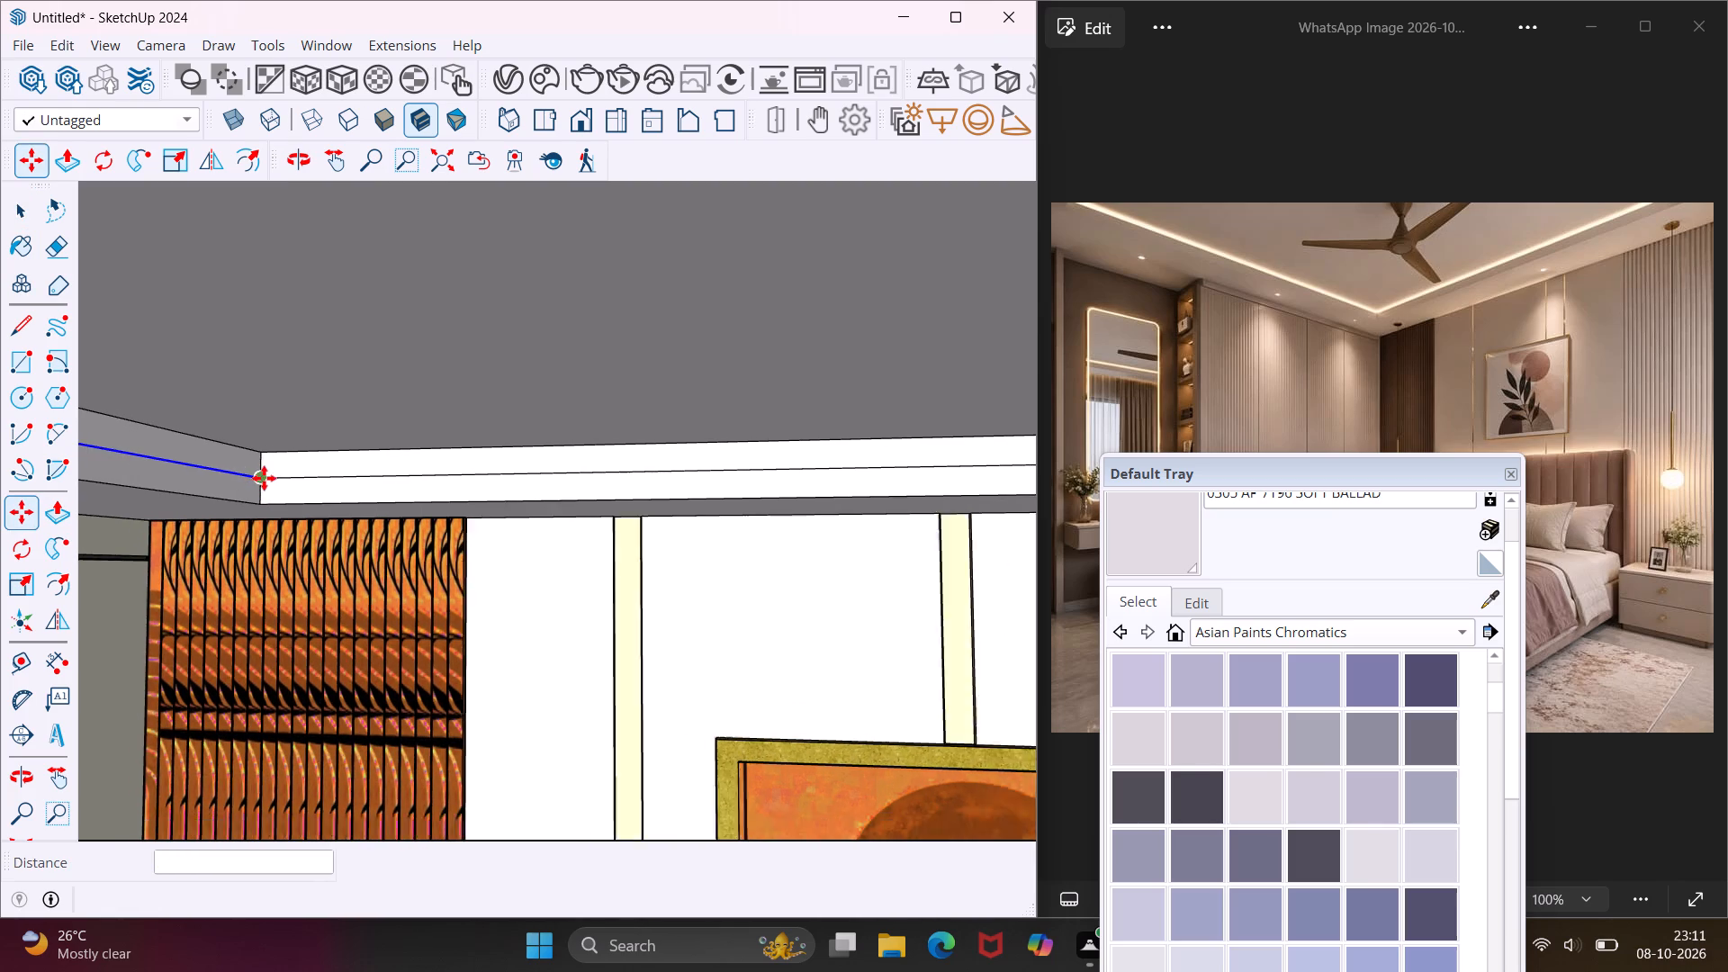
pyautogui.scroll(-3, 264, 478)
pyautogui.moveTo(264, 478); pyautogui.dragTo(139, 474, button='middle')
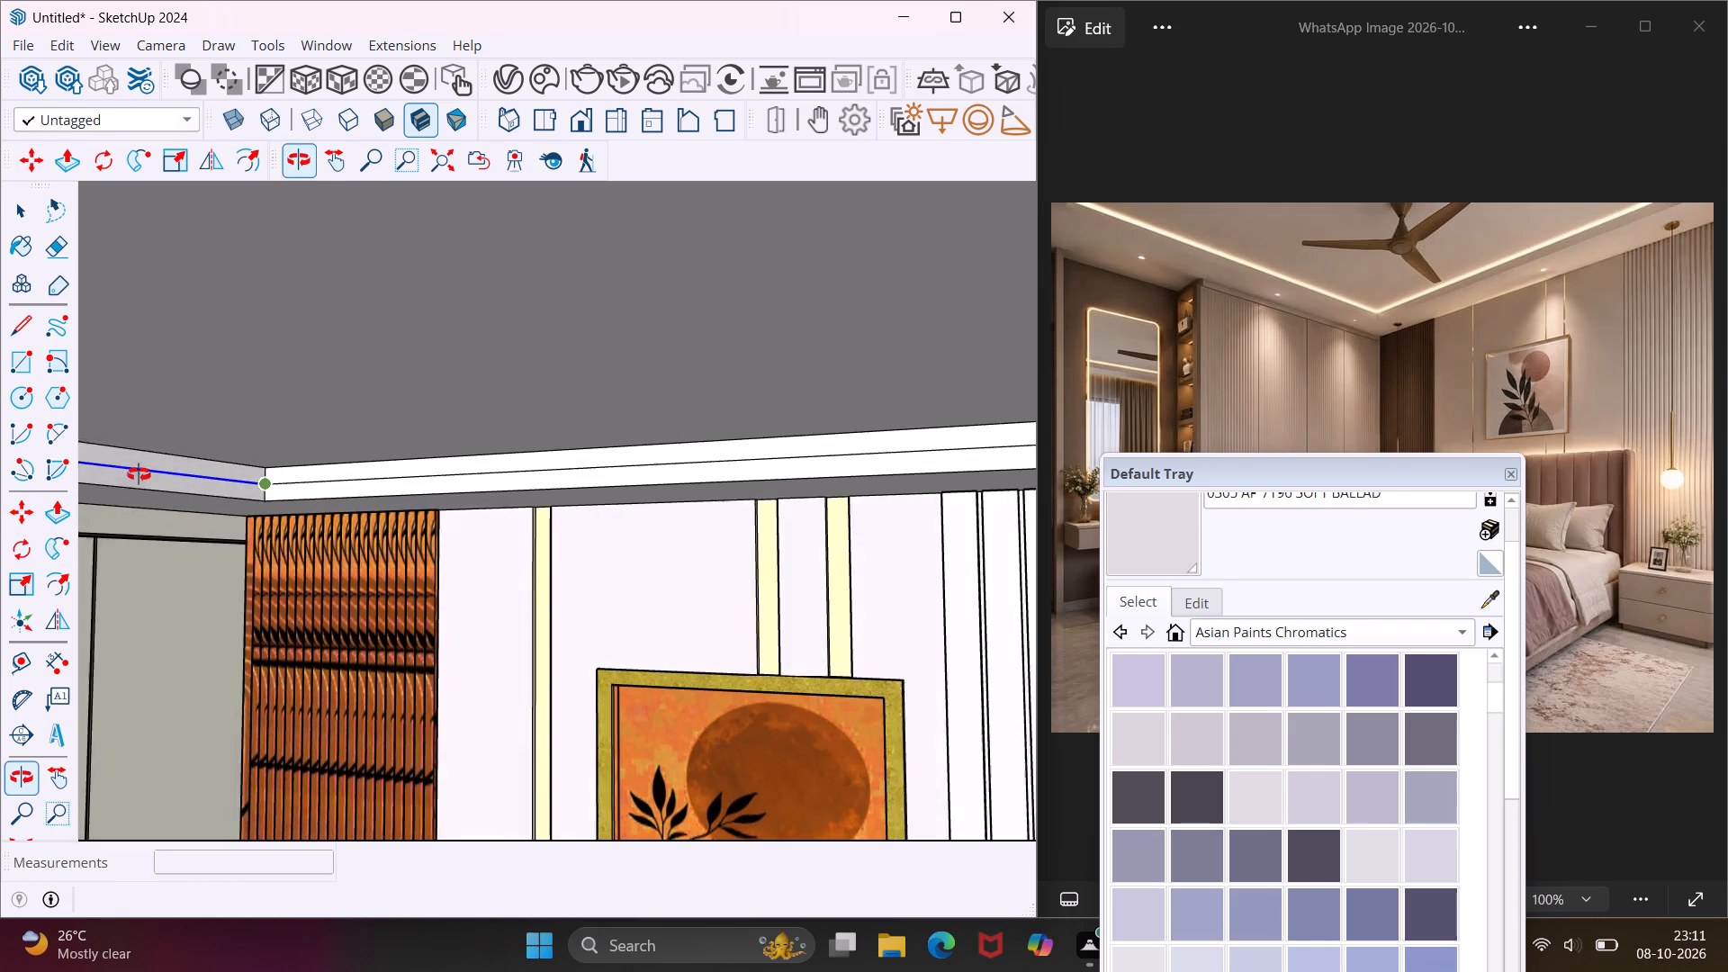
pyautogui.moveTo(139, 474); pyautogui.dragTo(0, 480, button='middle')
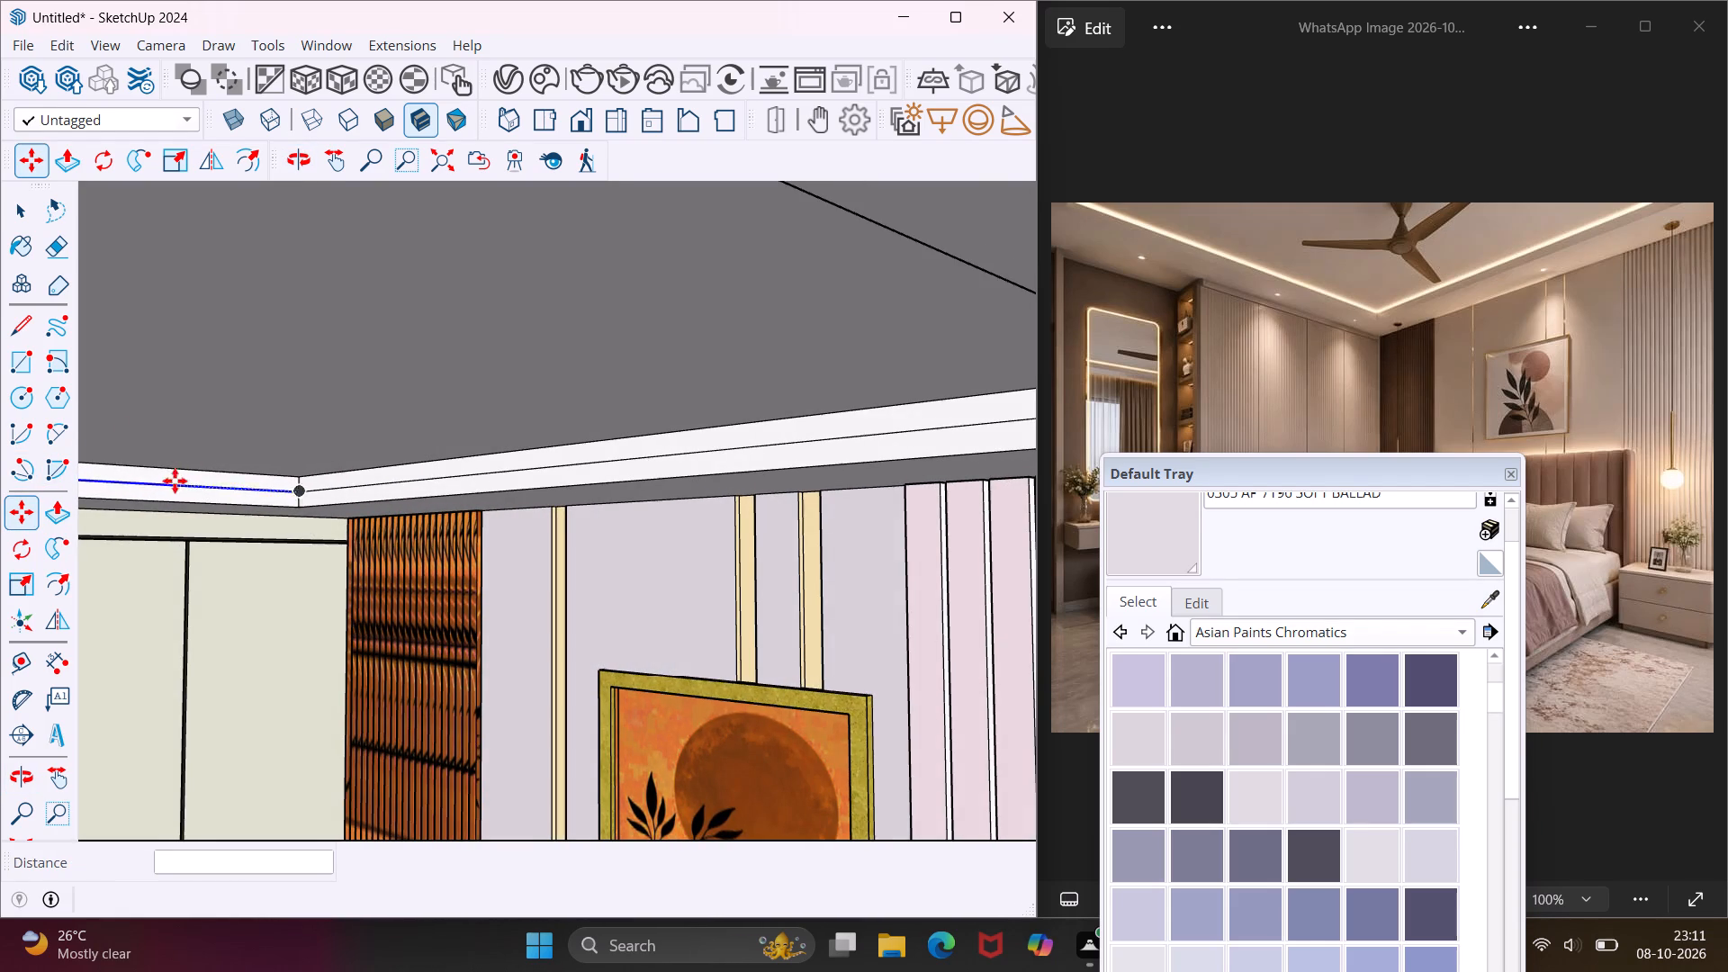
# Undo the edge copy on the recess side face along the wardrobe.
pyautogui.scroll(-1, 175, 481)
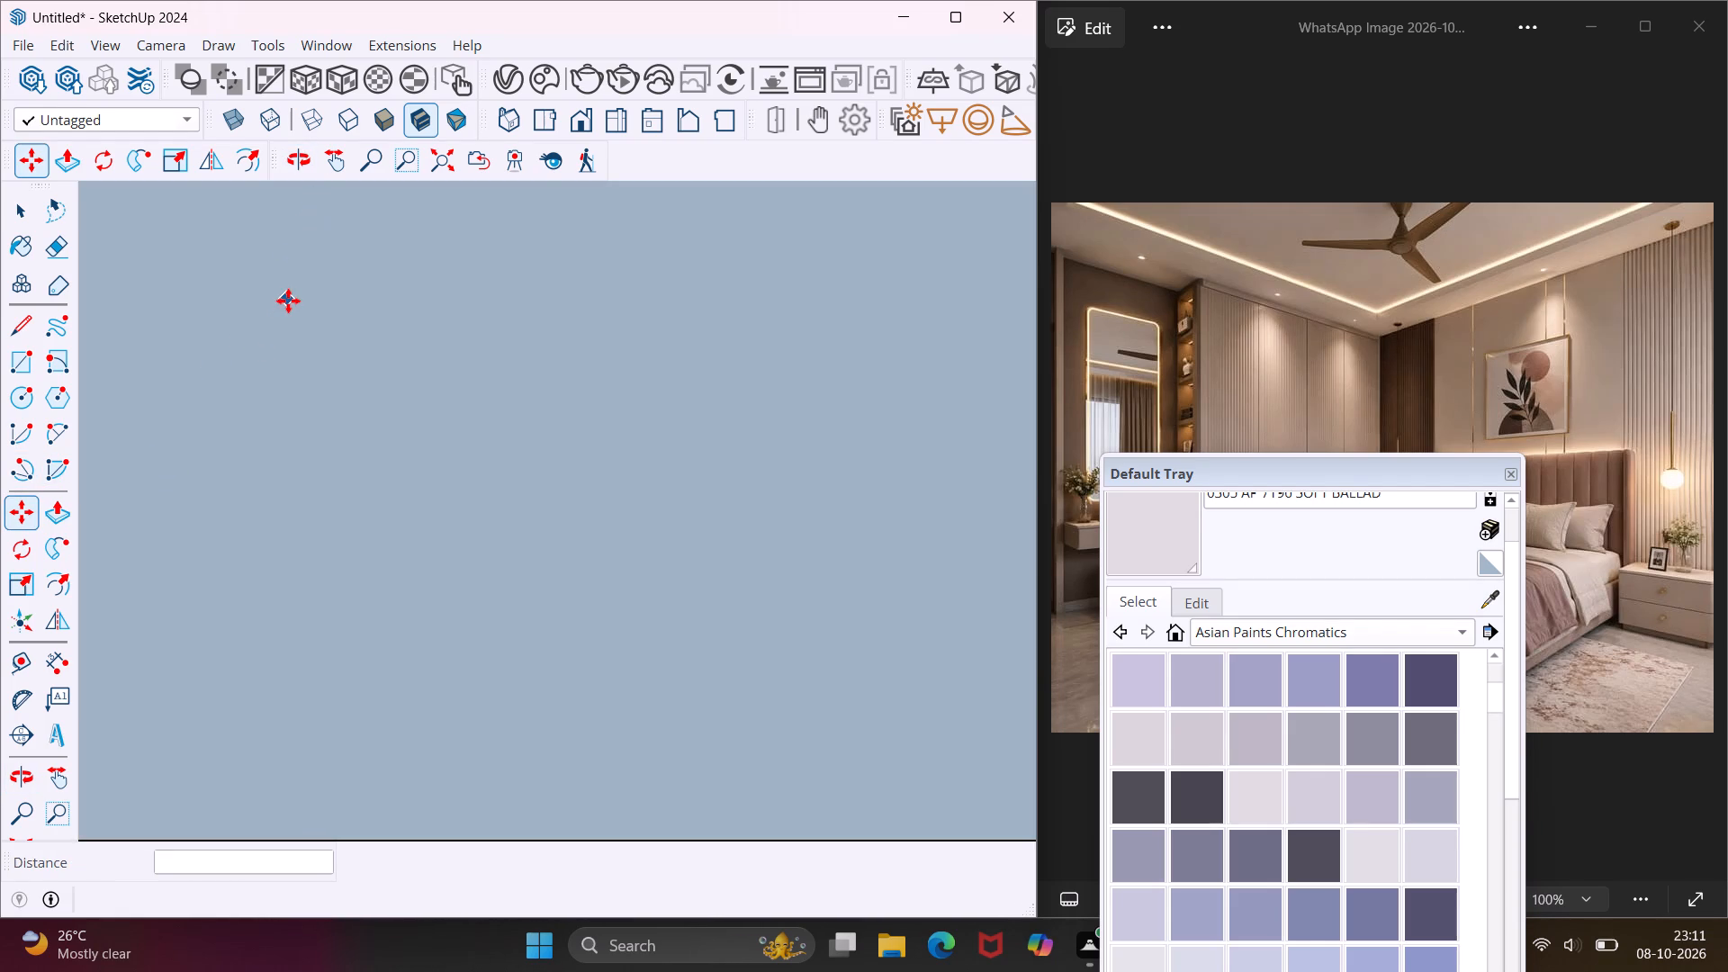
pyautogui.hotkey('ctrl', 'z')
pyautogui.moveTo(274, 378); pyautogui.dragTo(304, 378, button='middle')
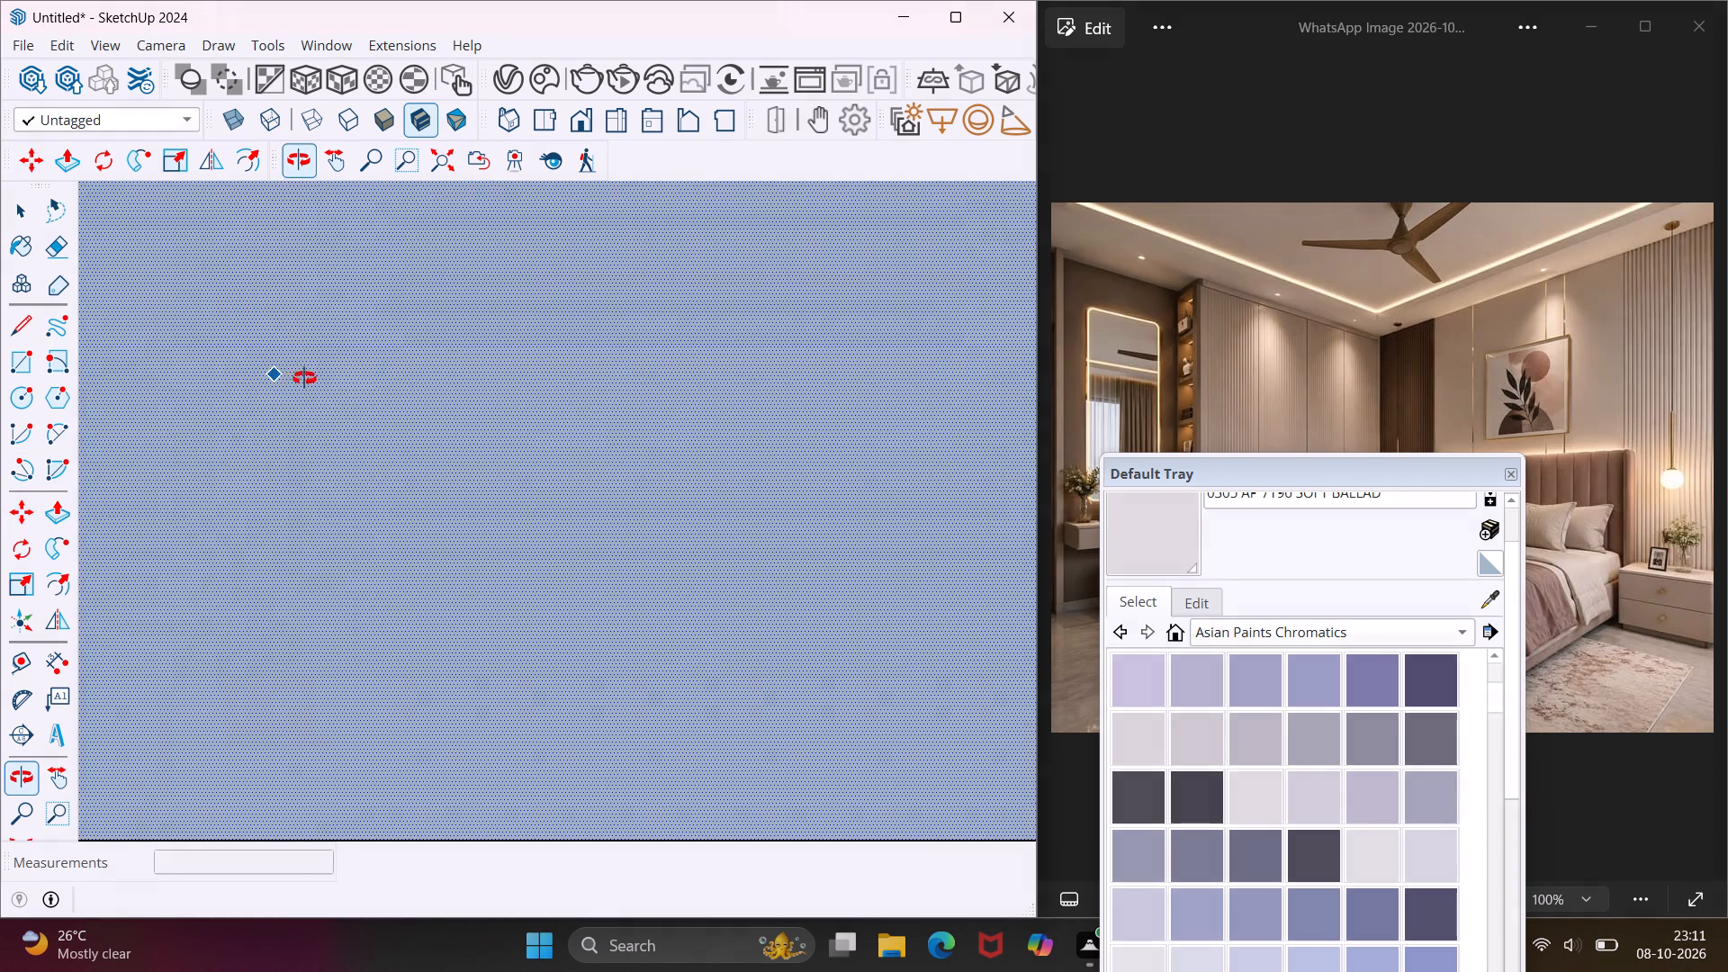
# Copy the lower edge of the ceiling recess's side face along the wardrobe 2" up, meeting the bed-wall dividing line.
pyautogui.moveTo(304, 378); pyautogui.dragTo(792, 349, button='middle')
pyautogui.scroll(-20, 733, 332)
pyautogui.scroll(-1, 733, 332)
pyautogui.scroll(2, 201, 535)
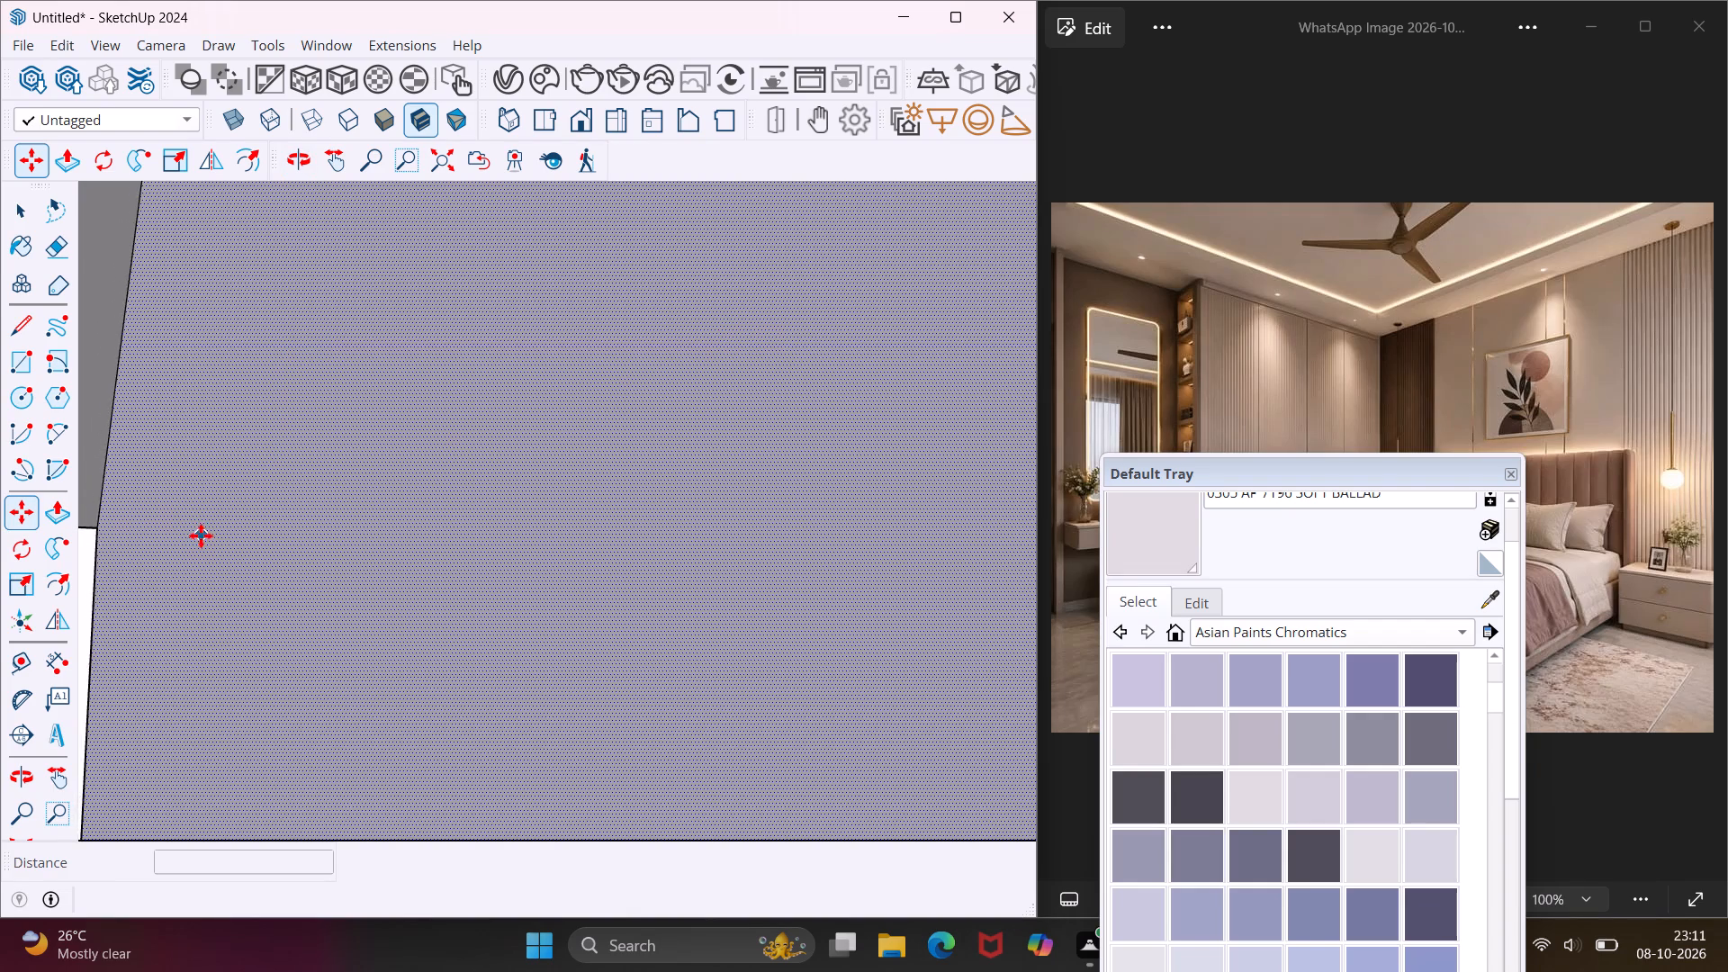
pyautogui.scroll(-20, 195, 534)
pyautogui.scroll(-20, 195, 534)
pyautogui.scroll(-4, 195, 534)
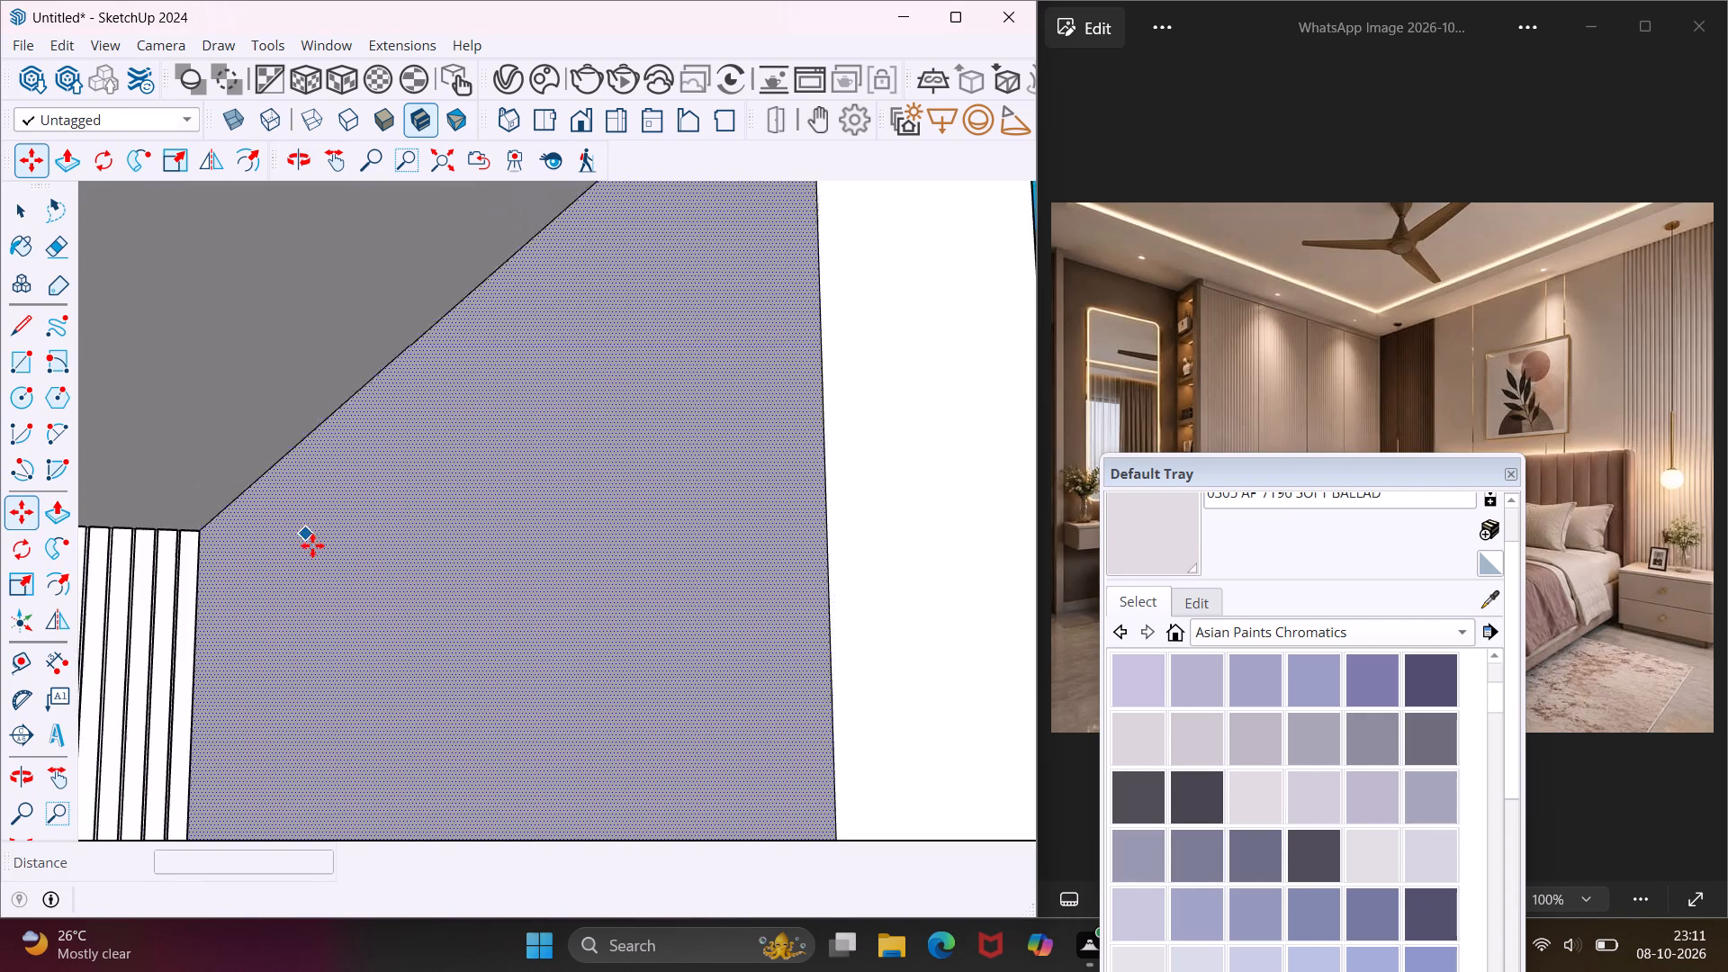
pyautogui.scroll(-15, 312, 545)
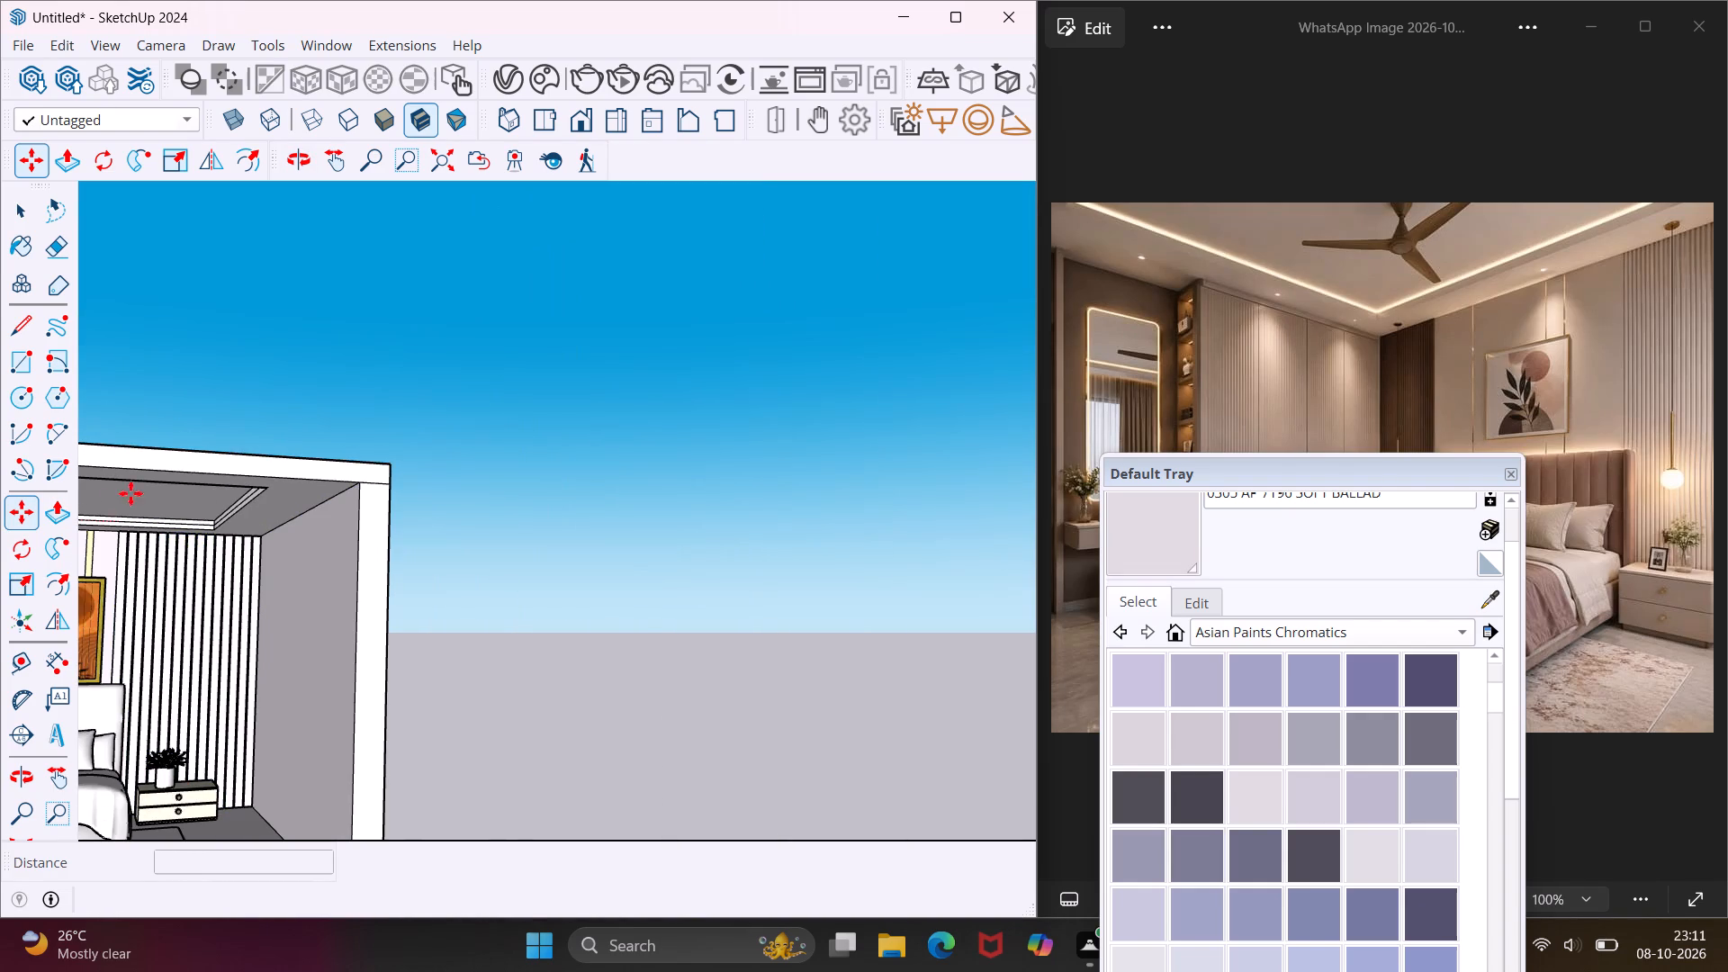
pyautogui.press('Escape')
pyautogui.press('space')
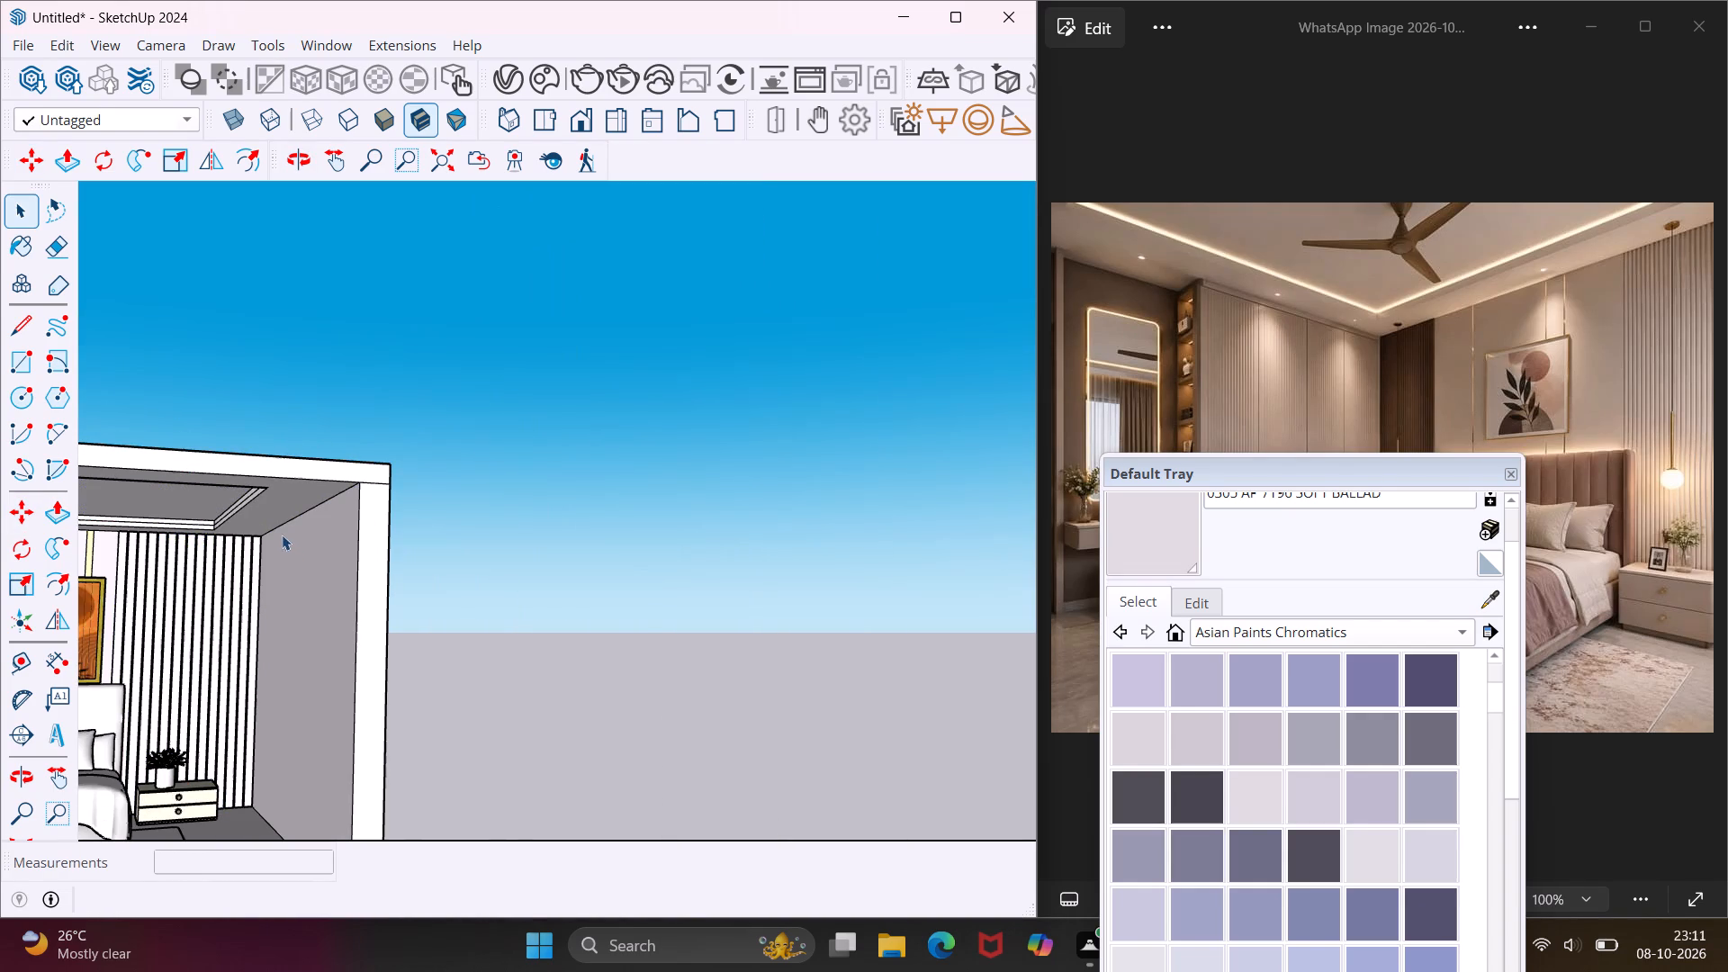
pyautogui.click(340, 168)
pyautogui.moveTo(247, 432); pyautogui.dragTo(741, 440)
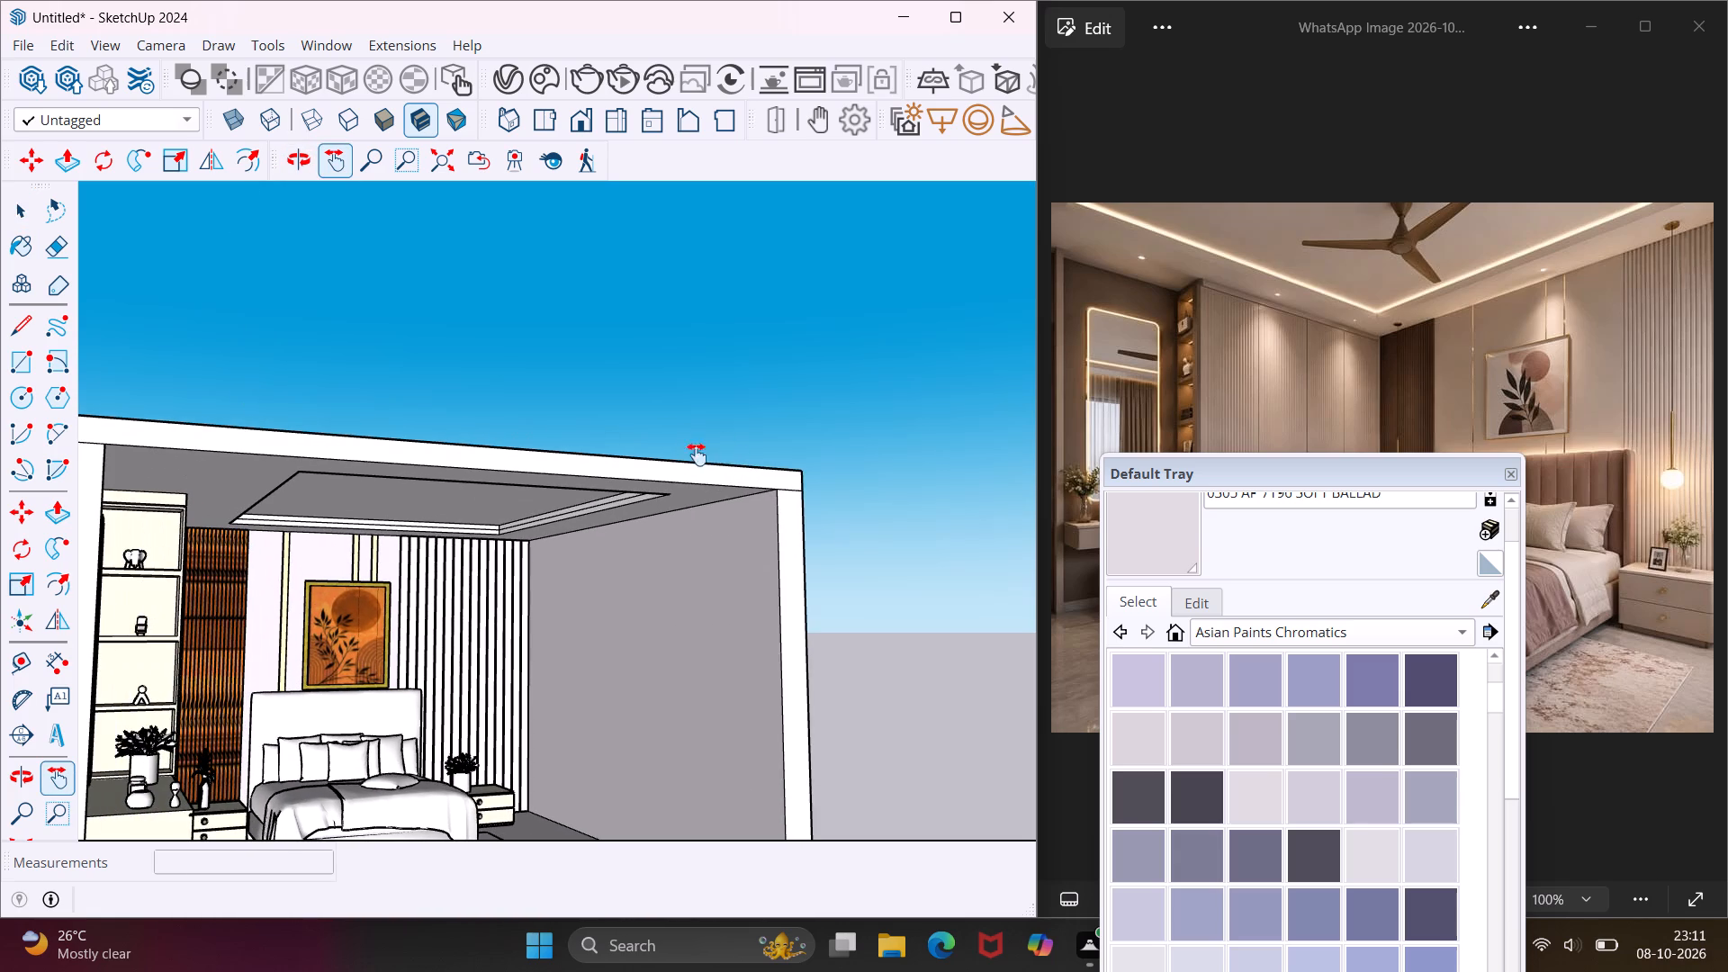
pyautogui.scroll(10, 322, 528)
pyautogui.moveTo(322, 528); pyautogui.dragTo(253, 526, button='middle')
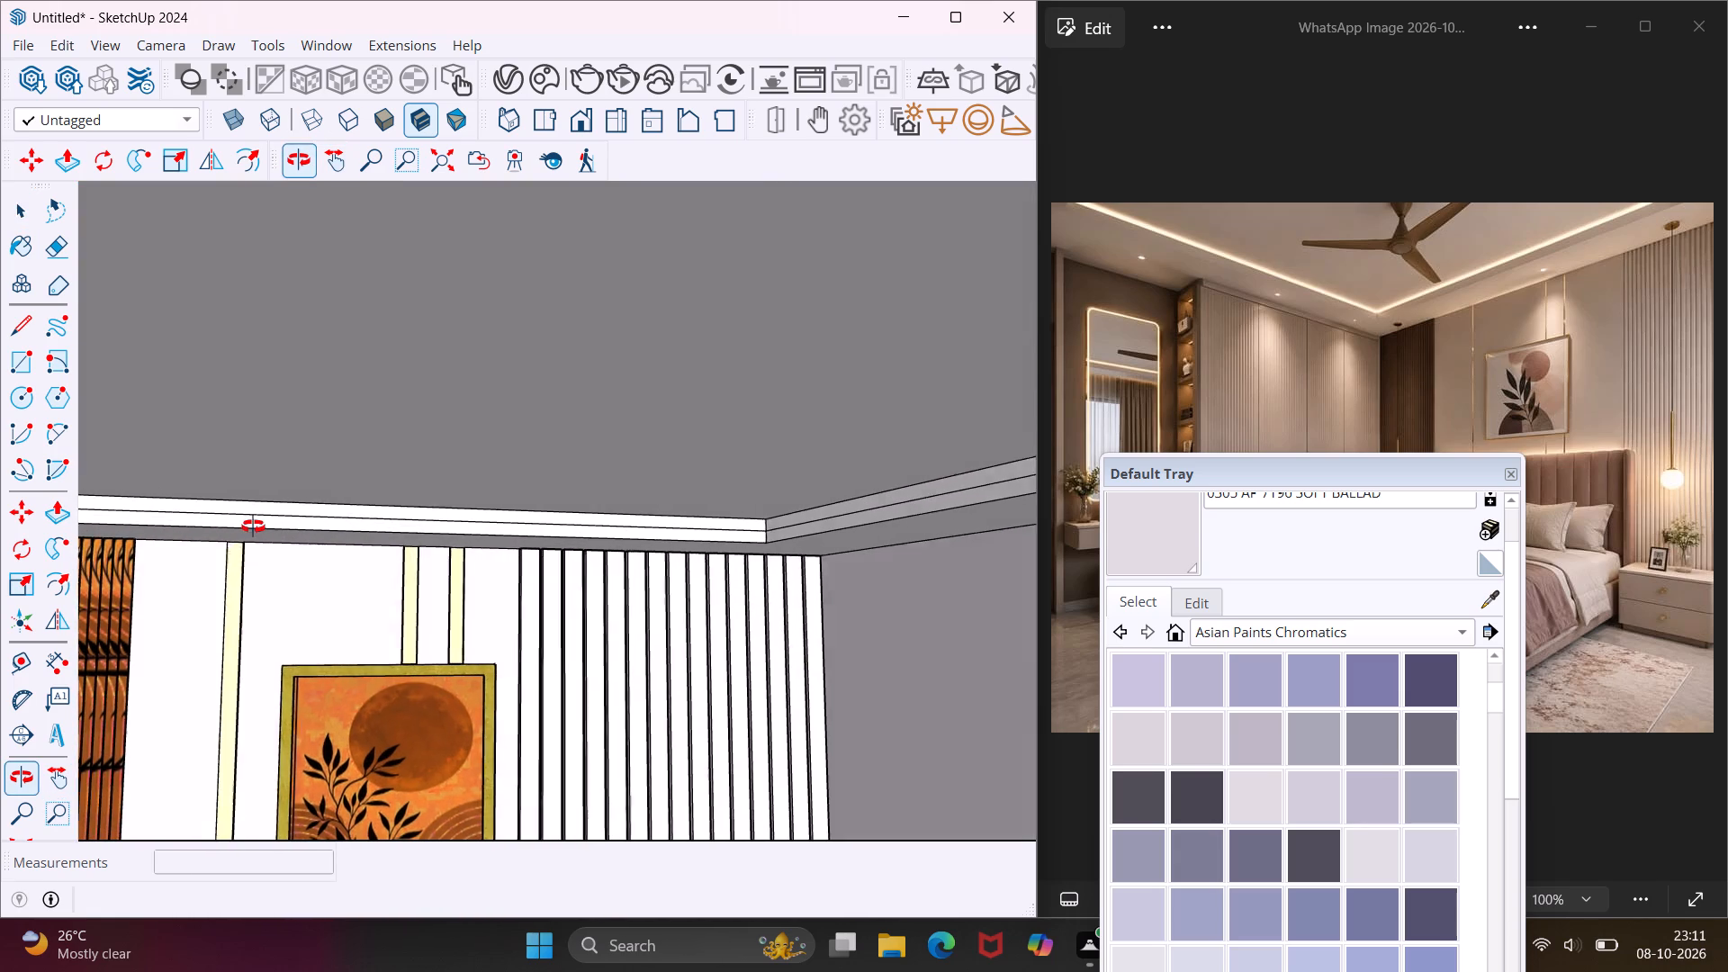
pyautogui.moveTo(253, 526); pyautogui.dragTo(234, 526, button='middle')
pyautogui.scroll(5, 223, 519)
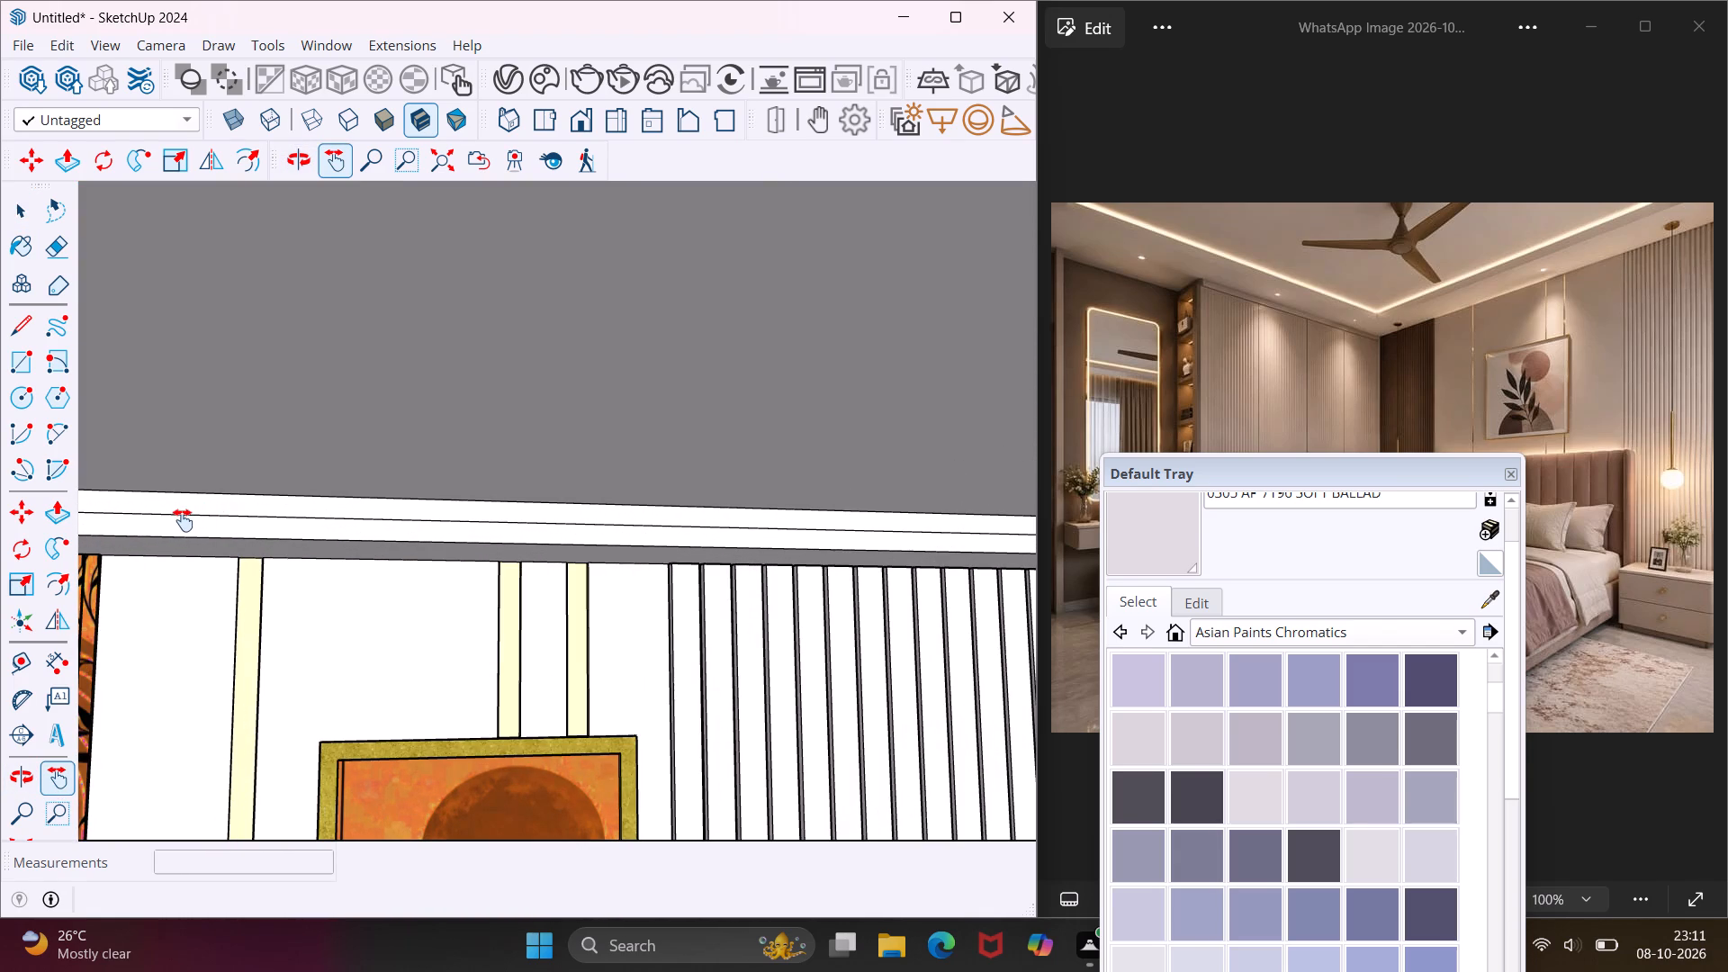
pyautogui.moveTo(181, 521); pyautogui.dragTo(498, 521)
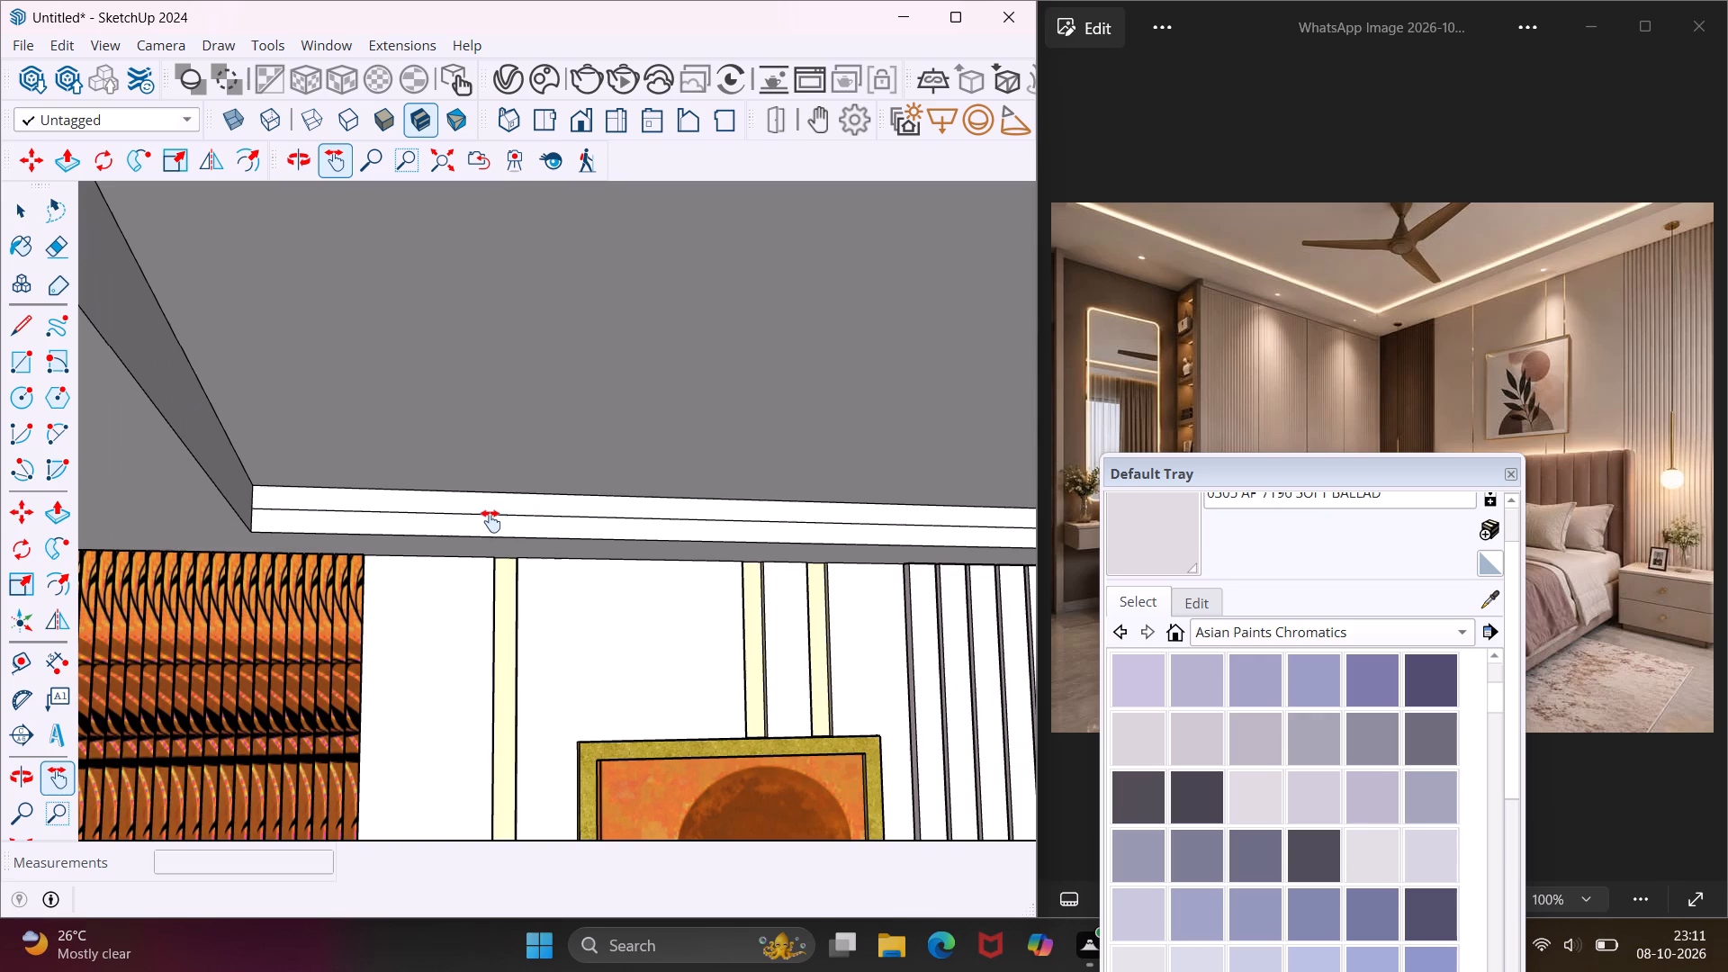
pyautogui.press('Escape')
pyautogui.press('space')
pyautogui.moveTo(292, 517); pyautogui.dragTo(241, 526, button='middle')
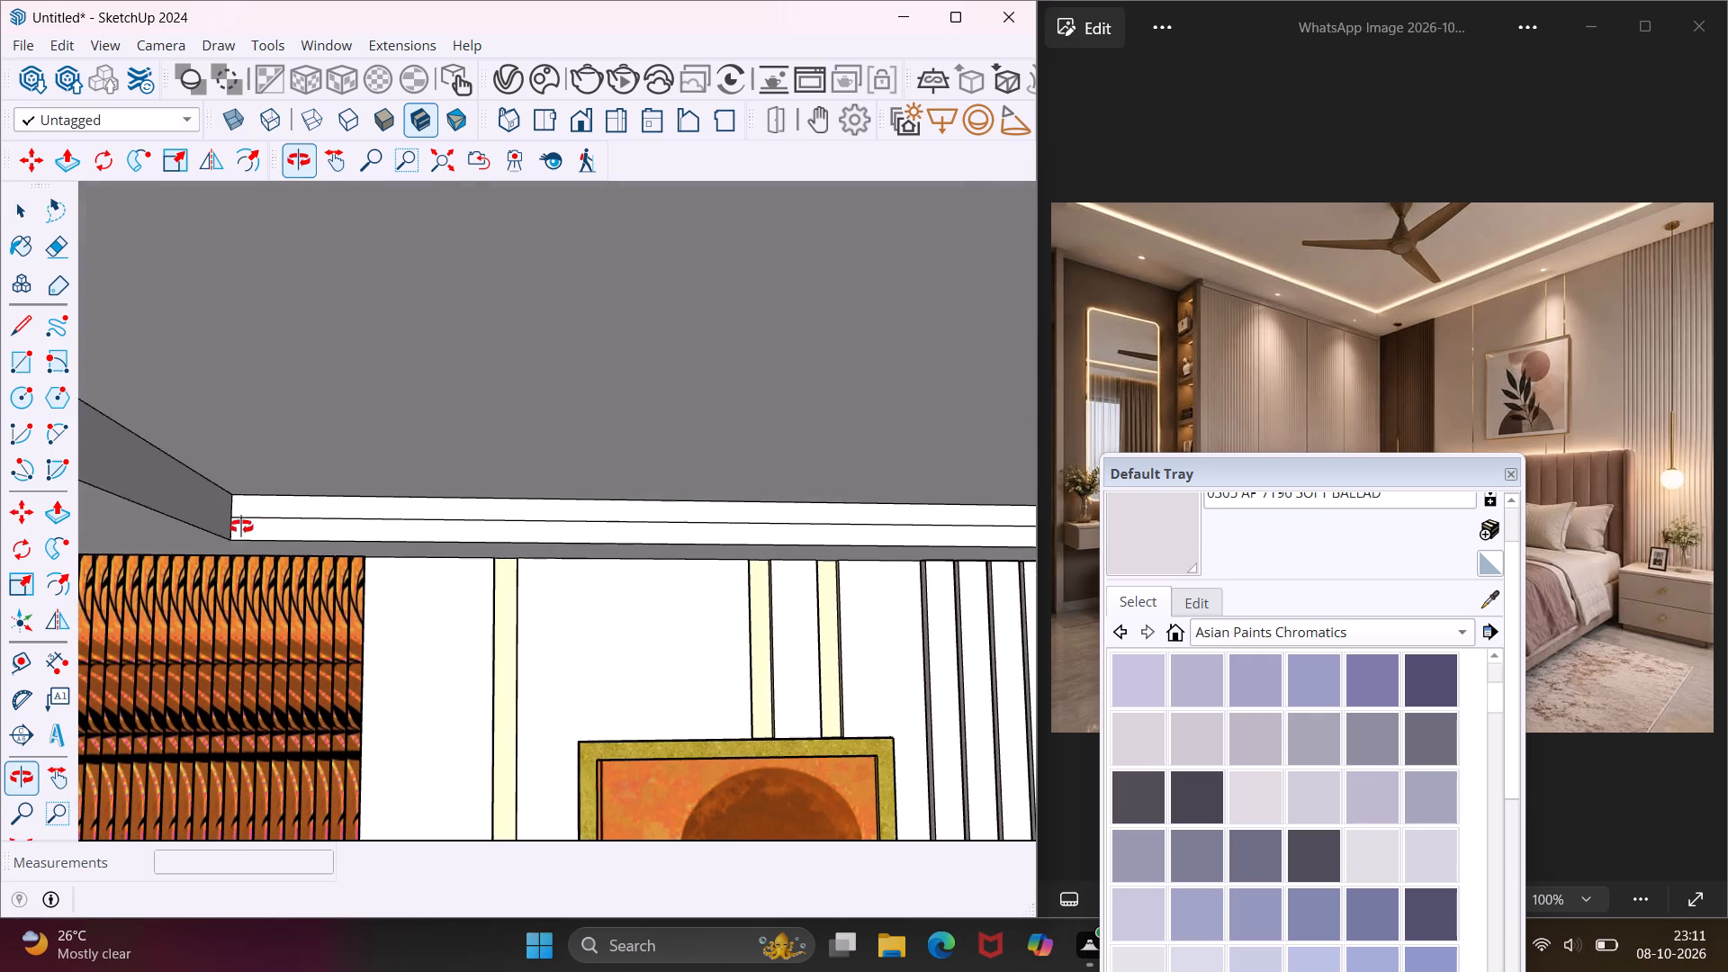
pyautogui.moveTo(241, 526); pyautogui.dragTo(220, 532, button='middle')
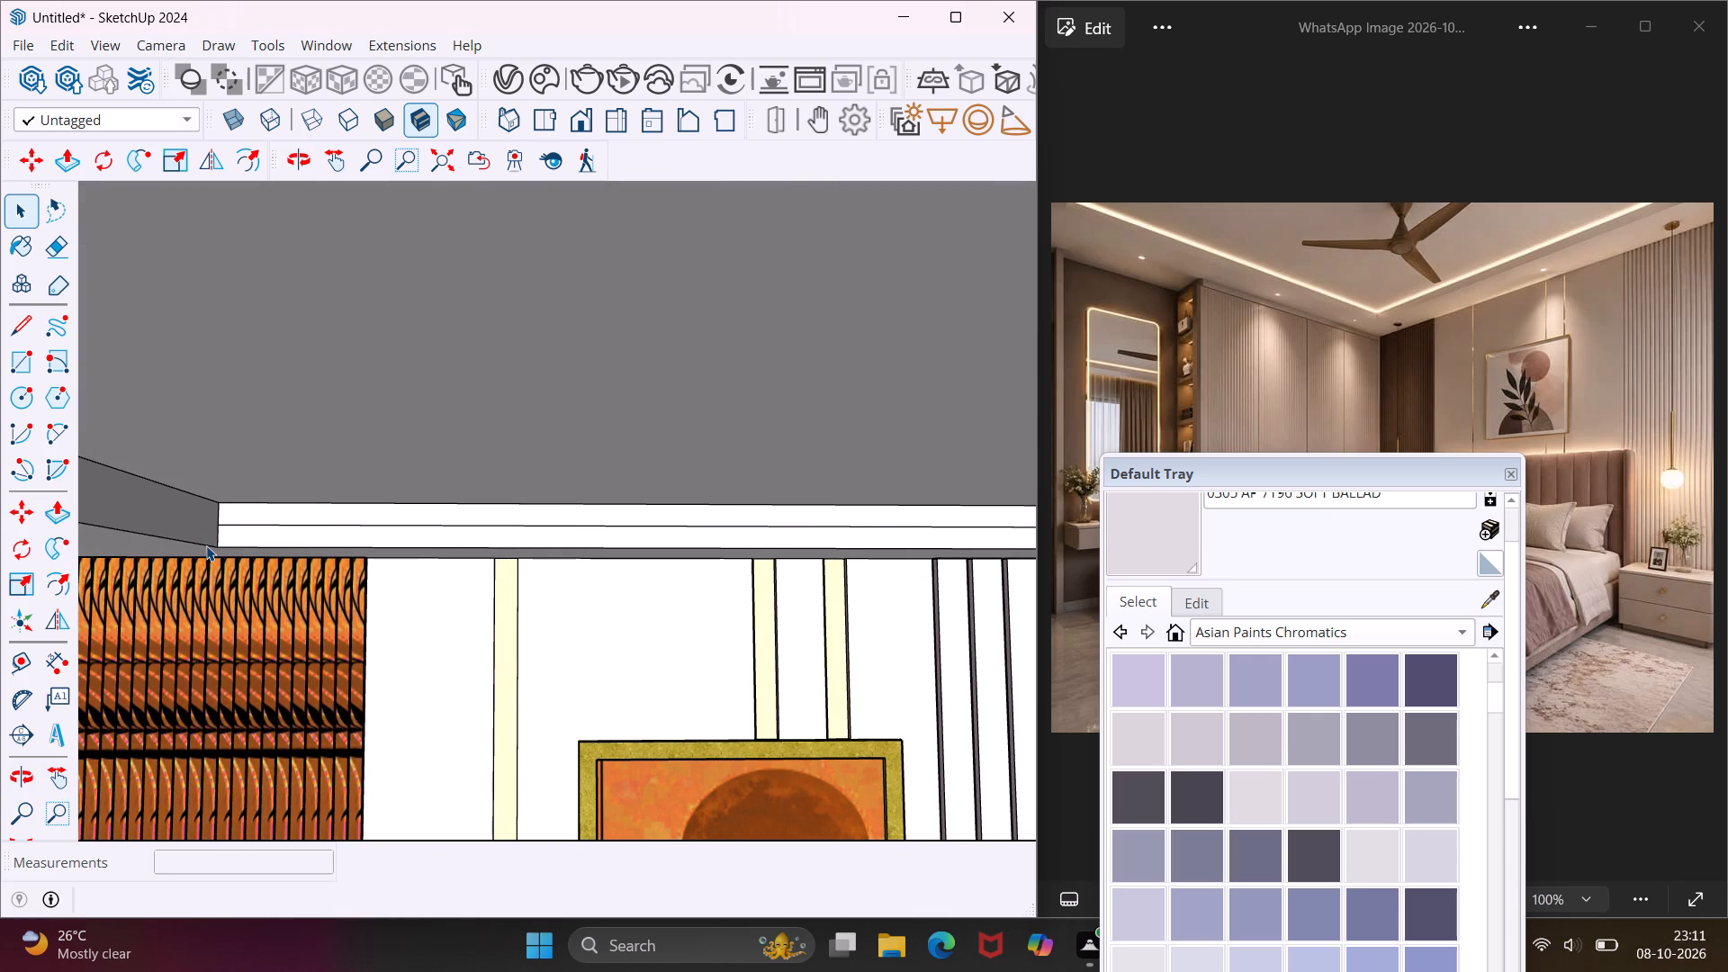
pyautogui.click(206, 545)
pyautogui.press('m')
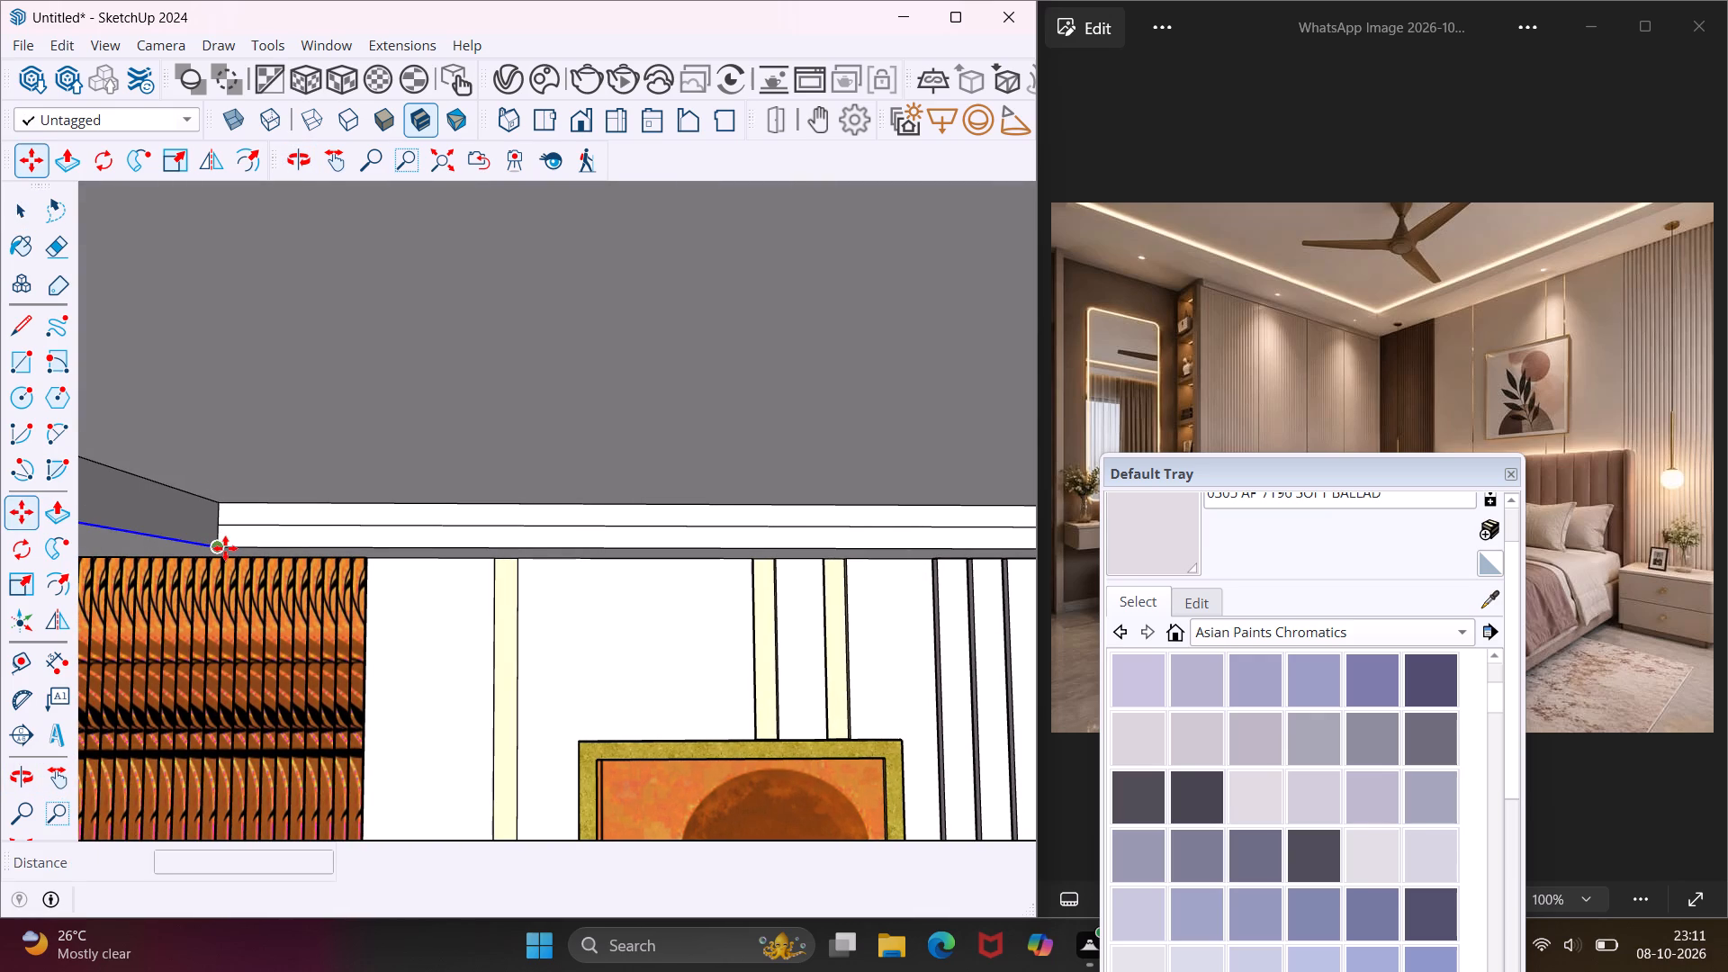
pyautogui.click(220, 548)
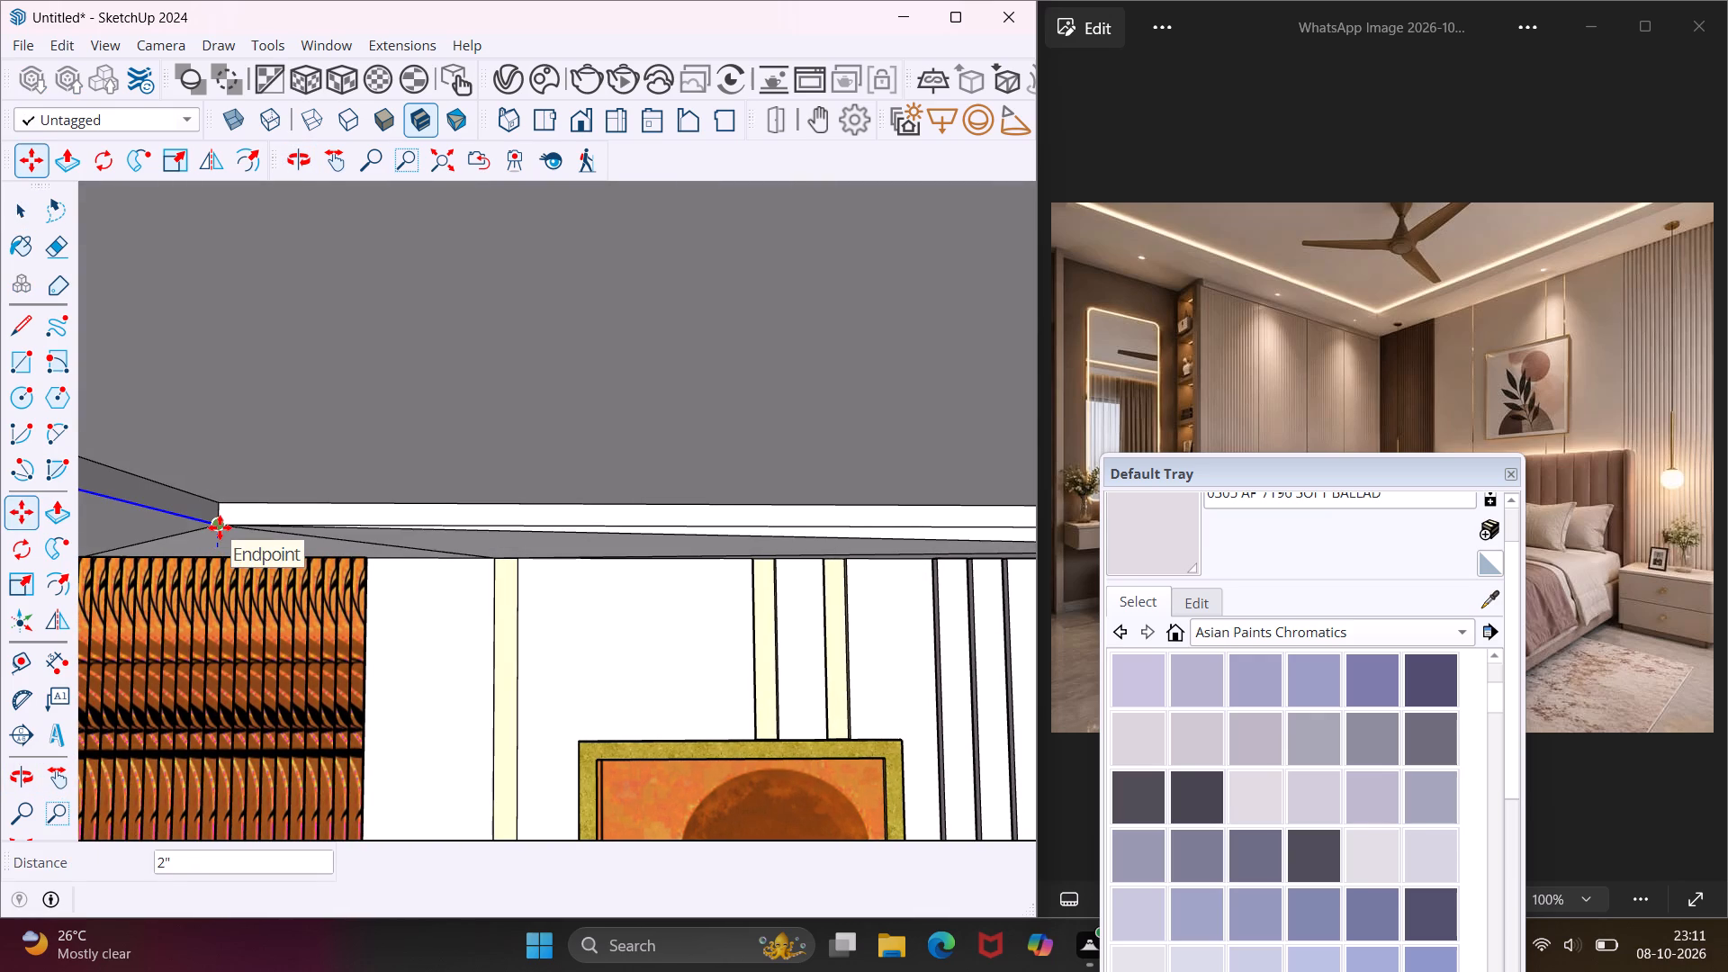
pyautogui.scroll(6, 219, 526)
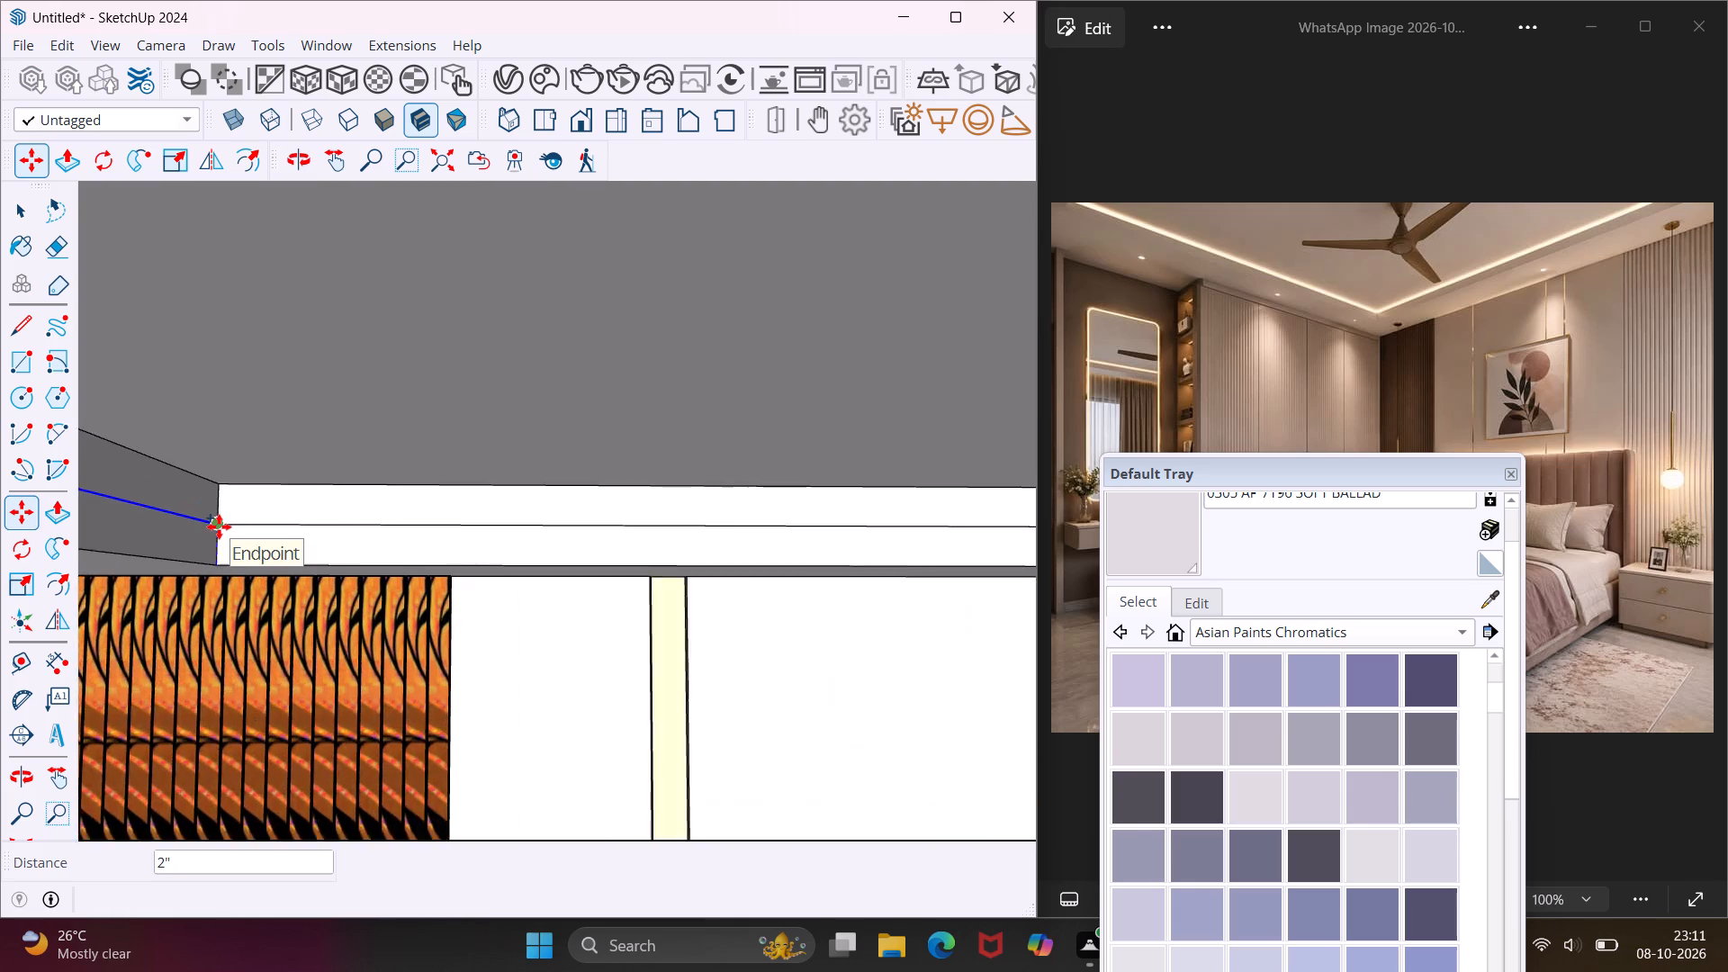
pyautogui.scroll(4, 219, 526)
pyautogui.click(218, 525)
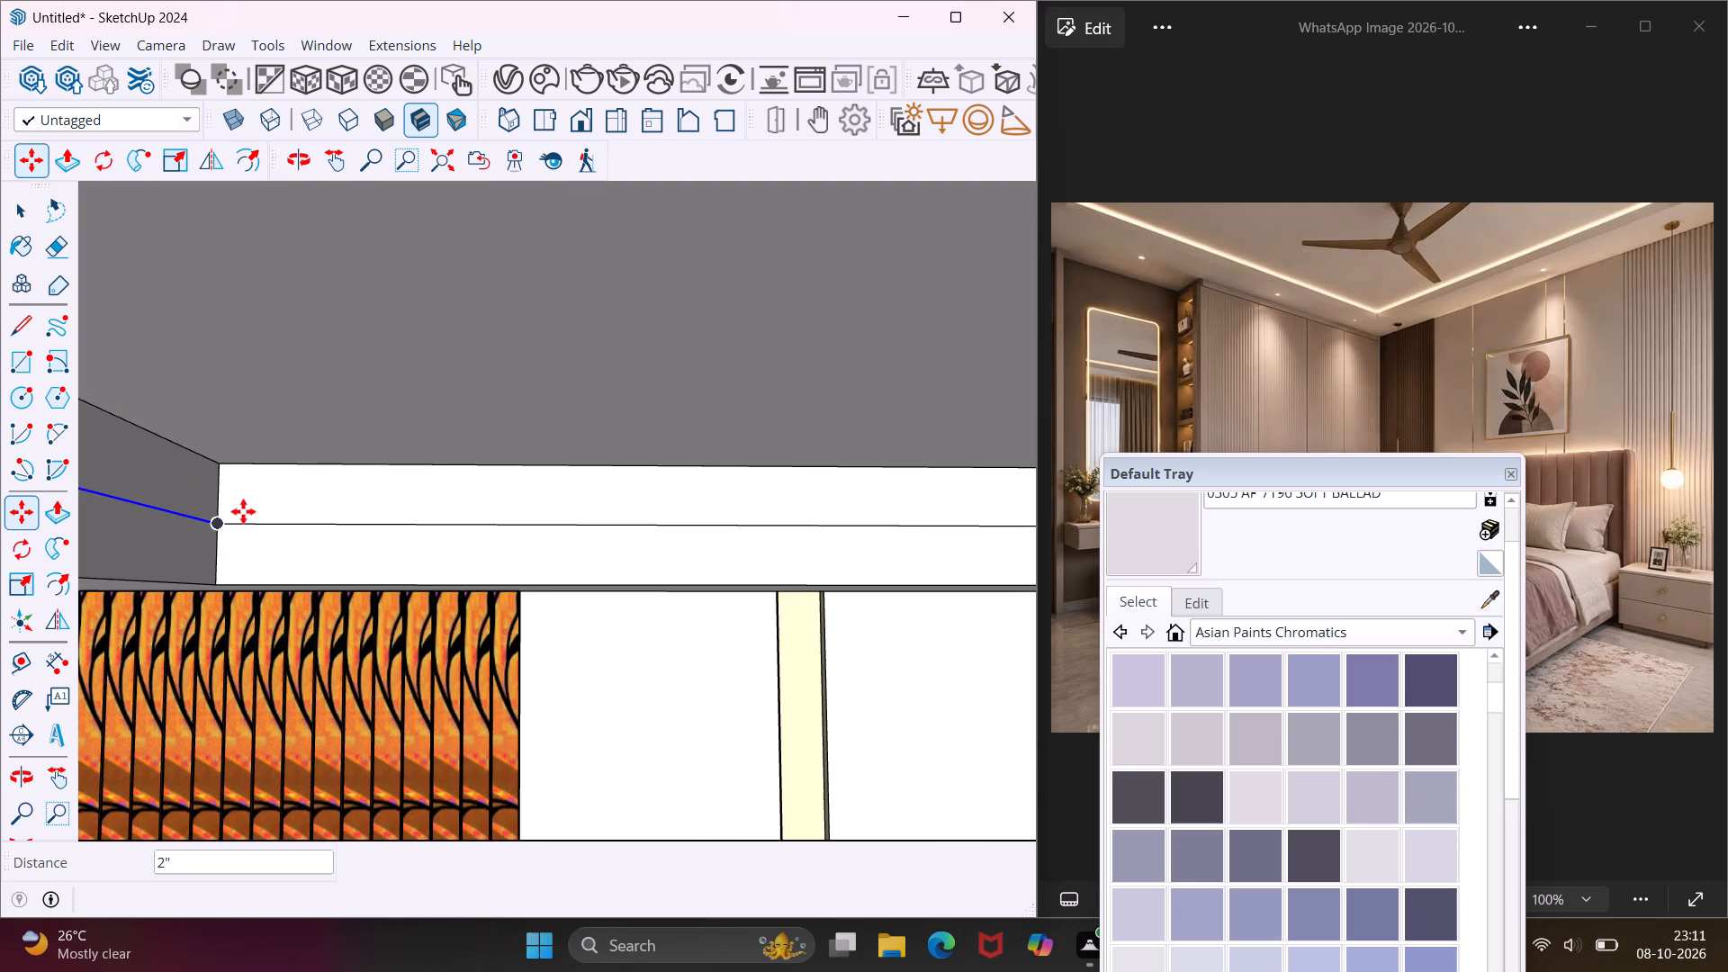
pyautogui.press('Escape')
pyautogui.press('space')
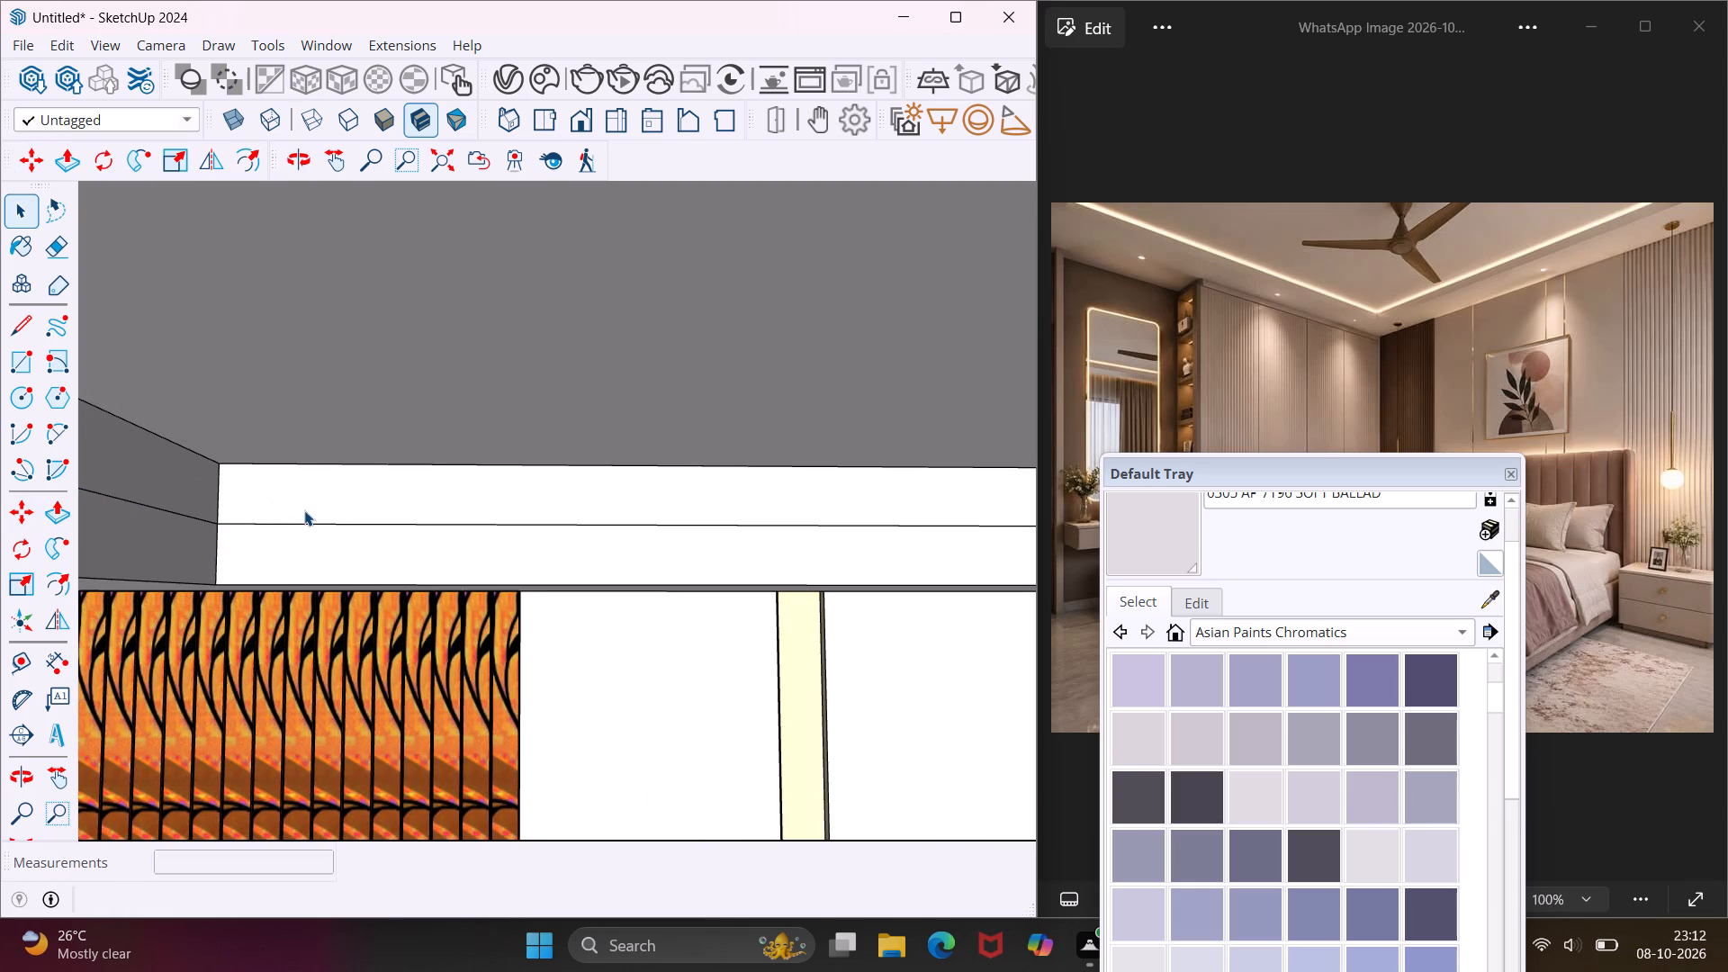
# Copy the lower edge of the recess side face opposite the bed wall 2" up, meeting the wardrobe-side dividing line.
pyautogui.doubleClick(307, 509)
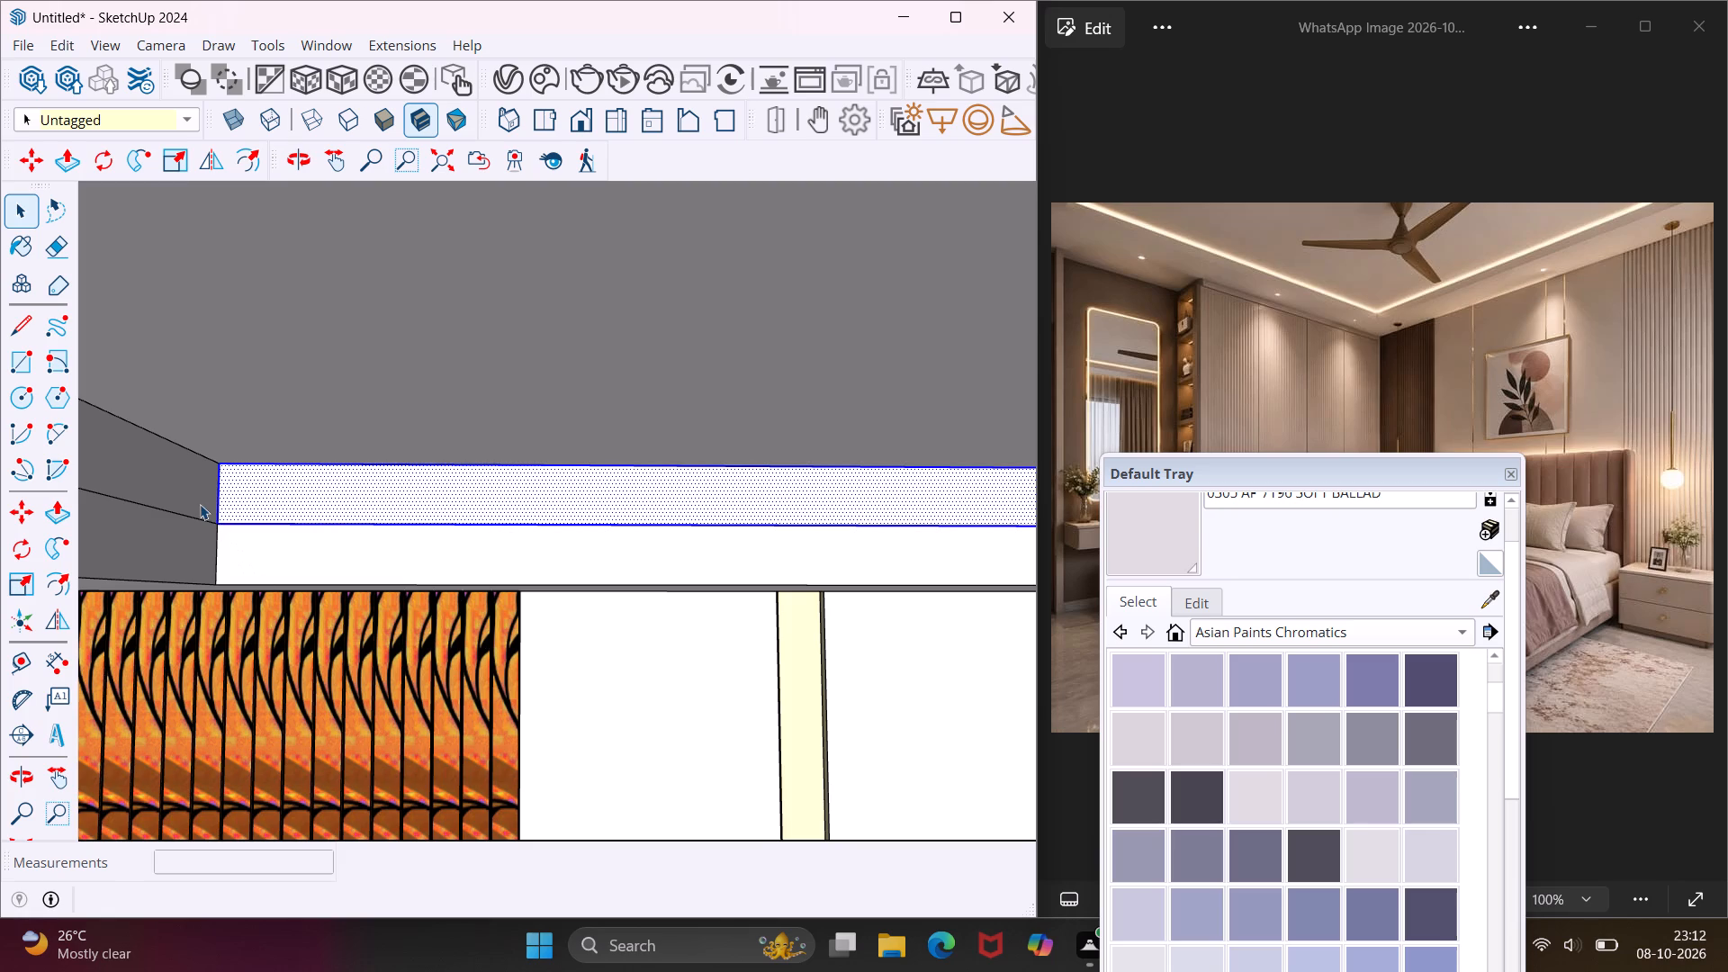
pyautogui.moveTo(200, 504); pyautogui.dragTo(71, 518, button='middle')
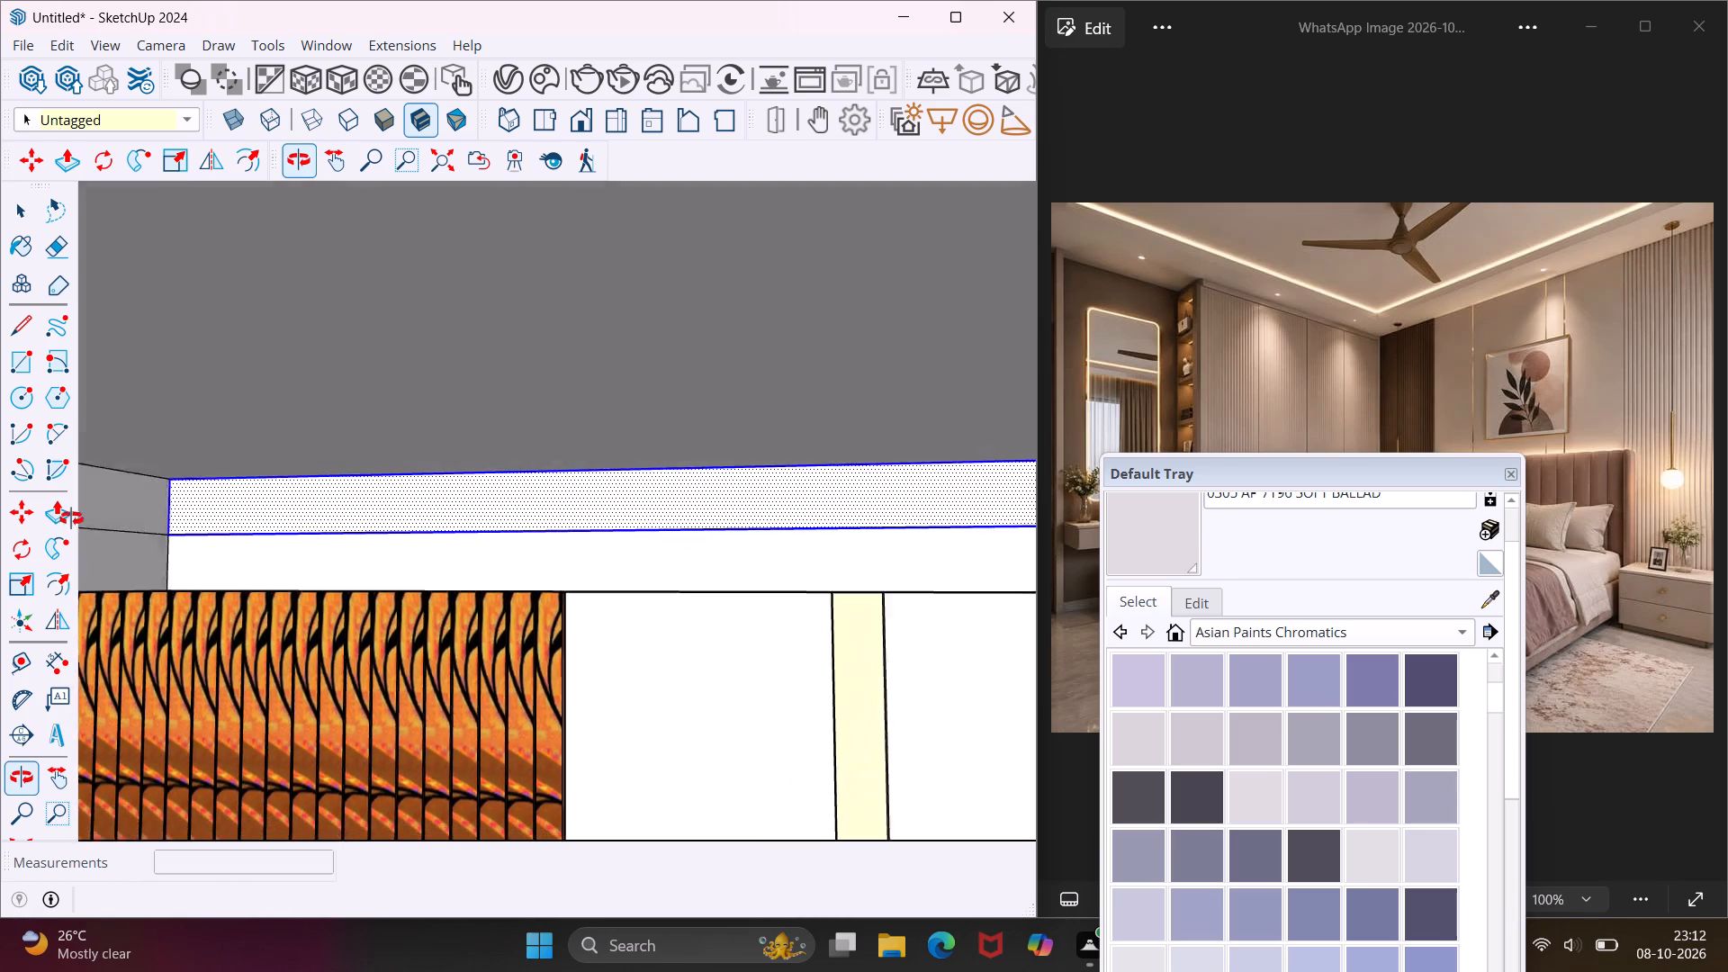
pyautogui.moveTo(71, 518); pyautogui.dragTo(0, 531, button='middle')
pyautogui.moveTo(306, 596); pyautogui.dragTo(275, 587, button='middle')
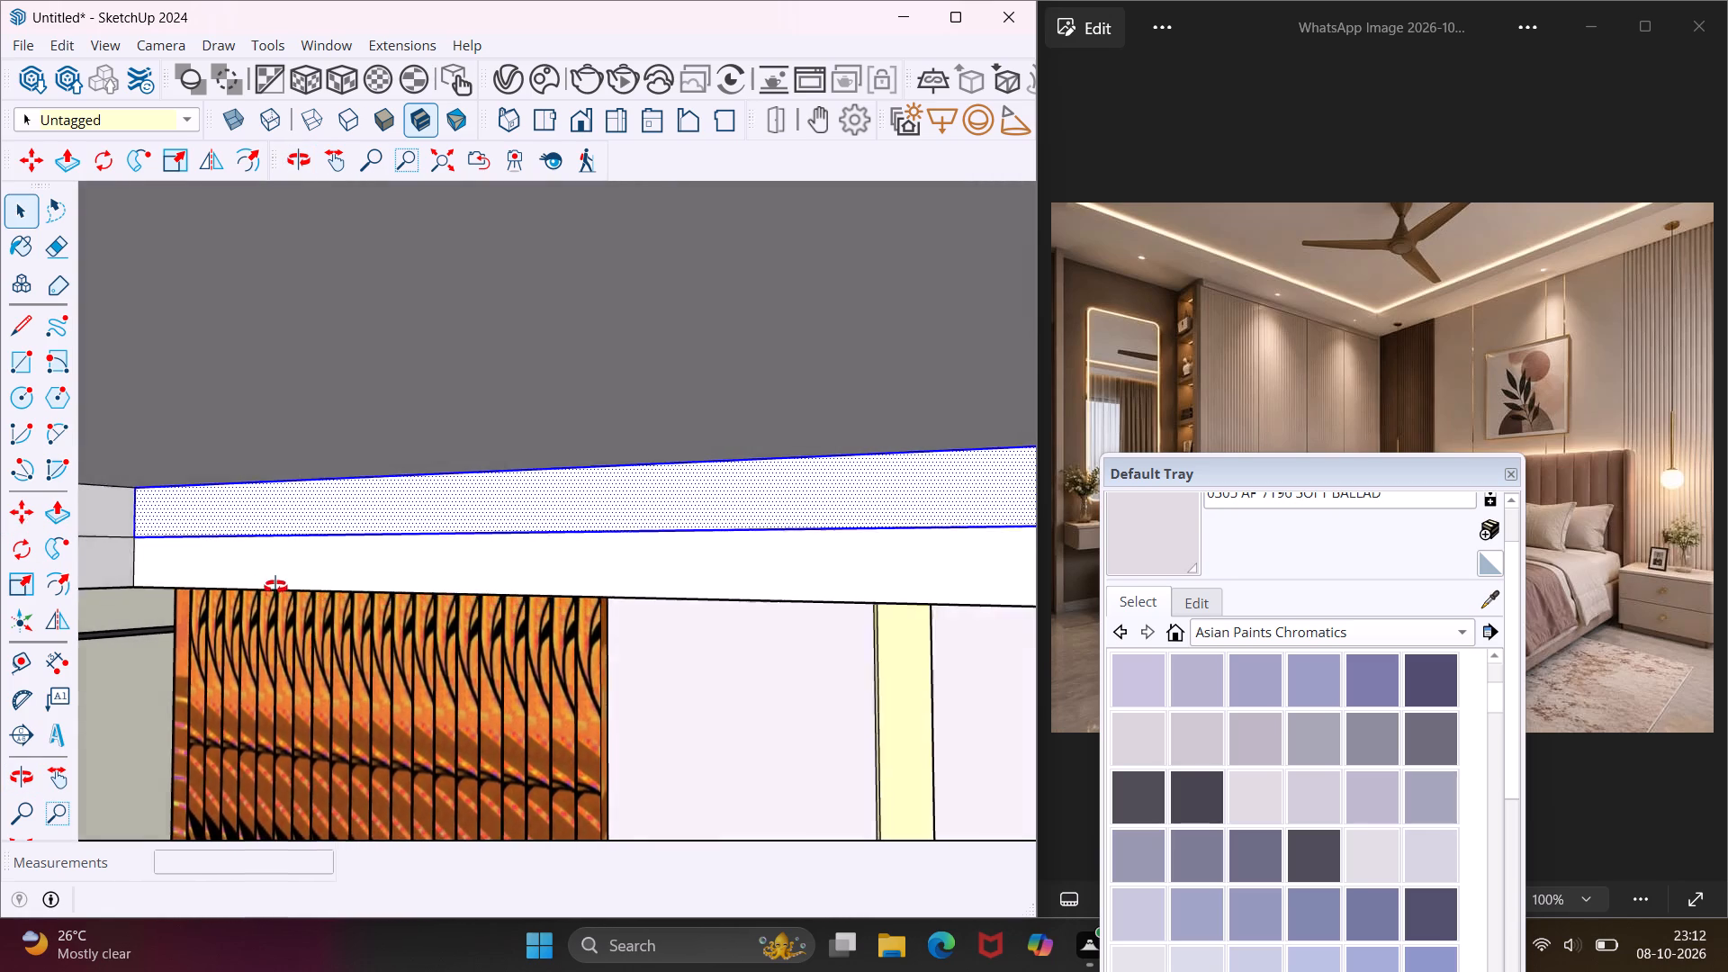
pyautogui.moveTo(275, 587); pyautogui.dragTo(166, 557, button='middle')
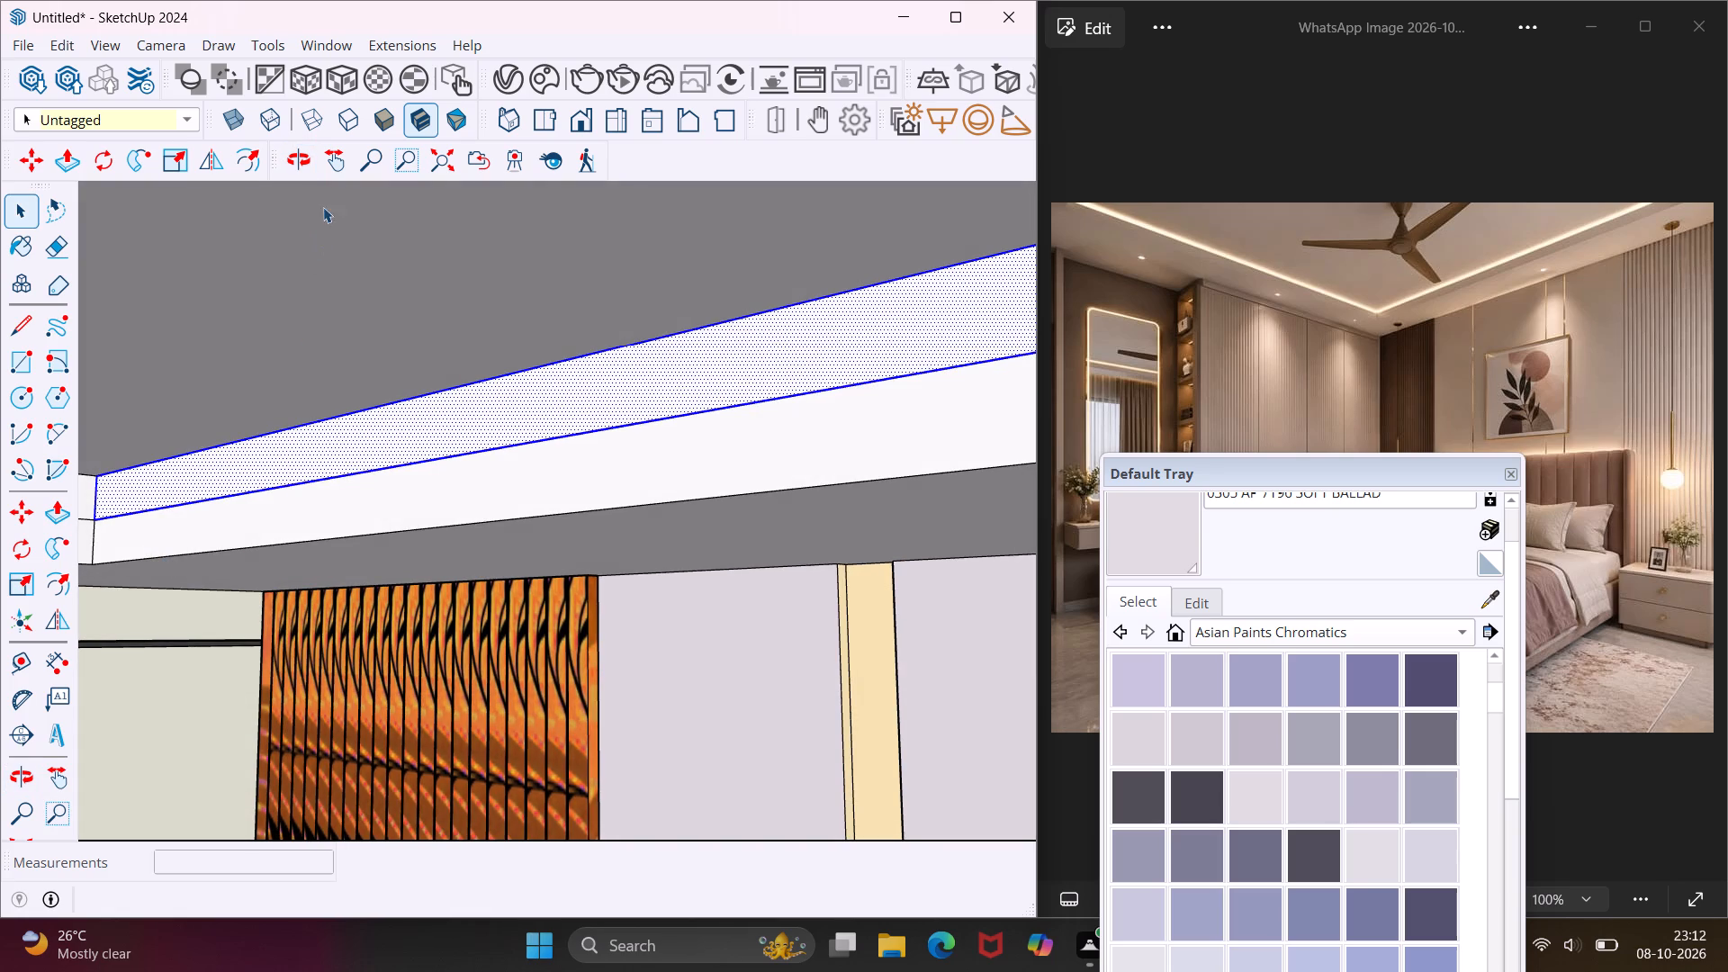
pyautogui.click(326, 166)
pyautogui.moveTo(283, 418); pyautogui.dragTo(415, 384)
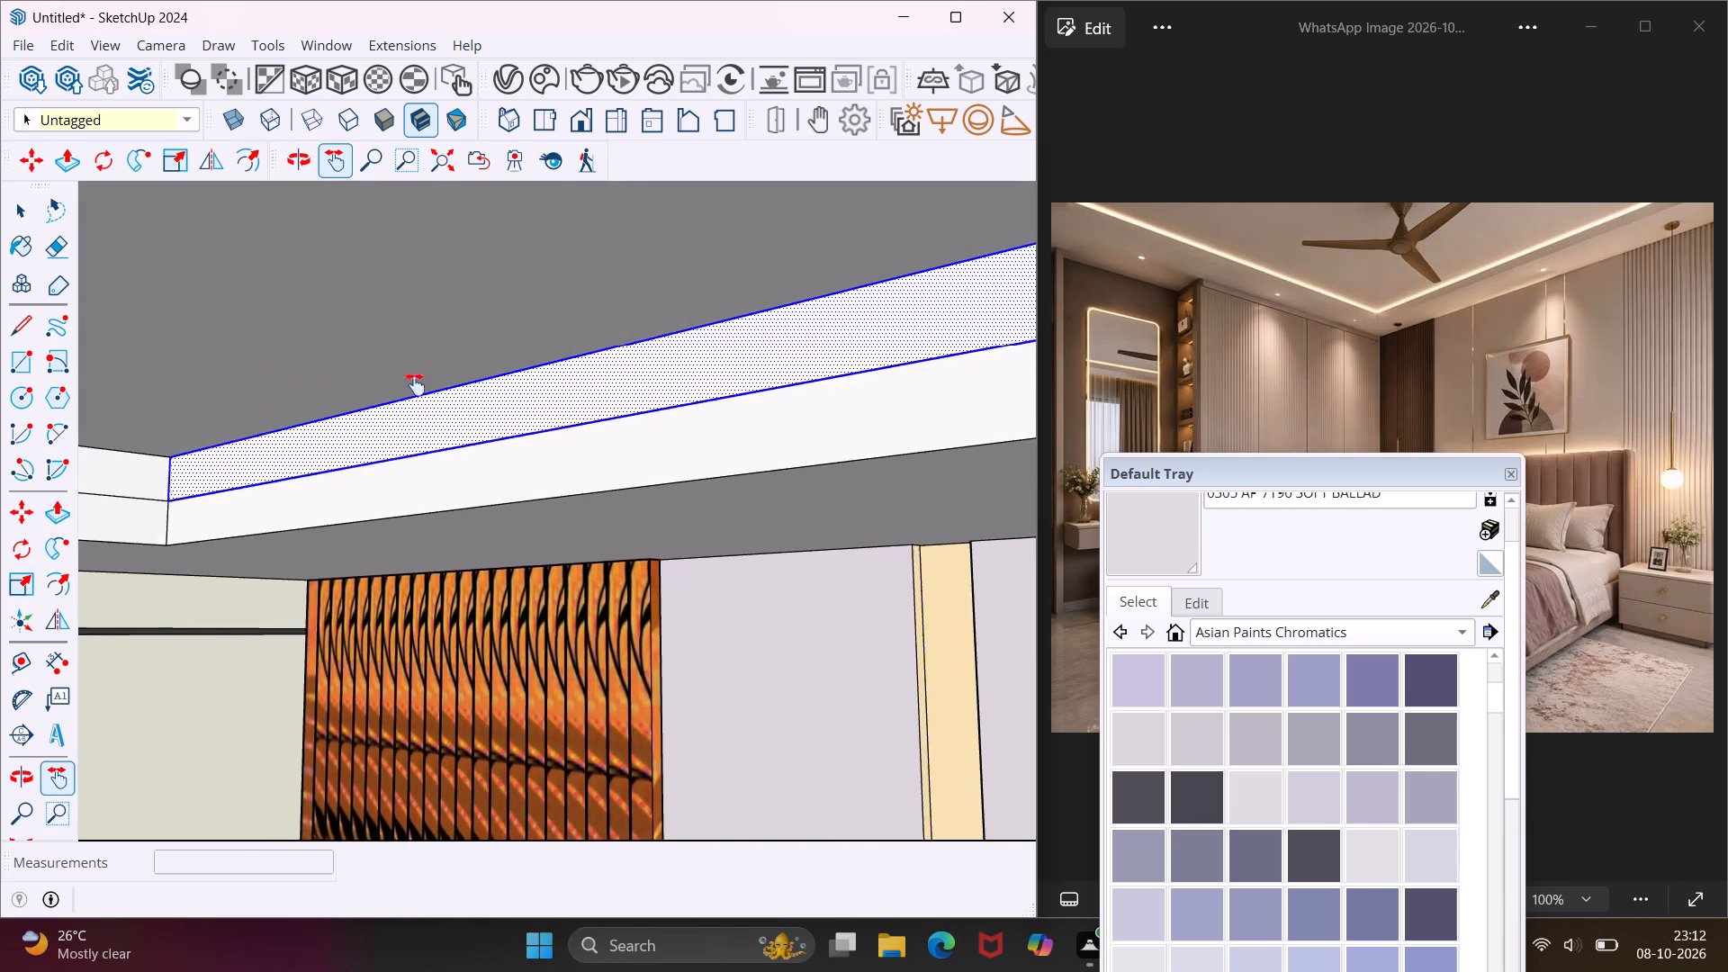
pyautogui.moveTo(415, 384); pyautogui.dragTo(962, 292)
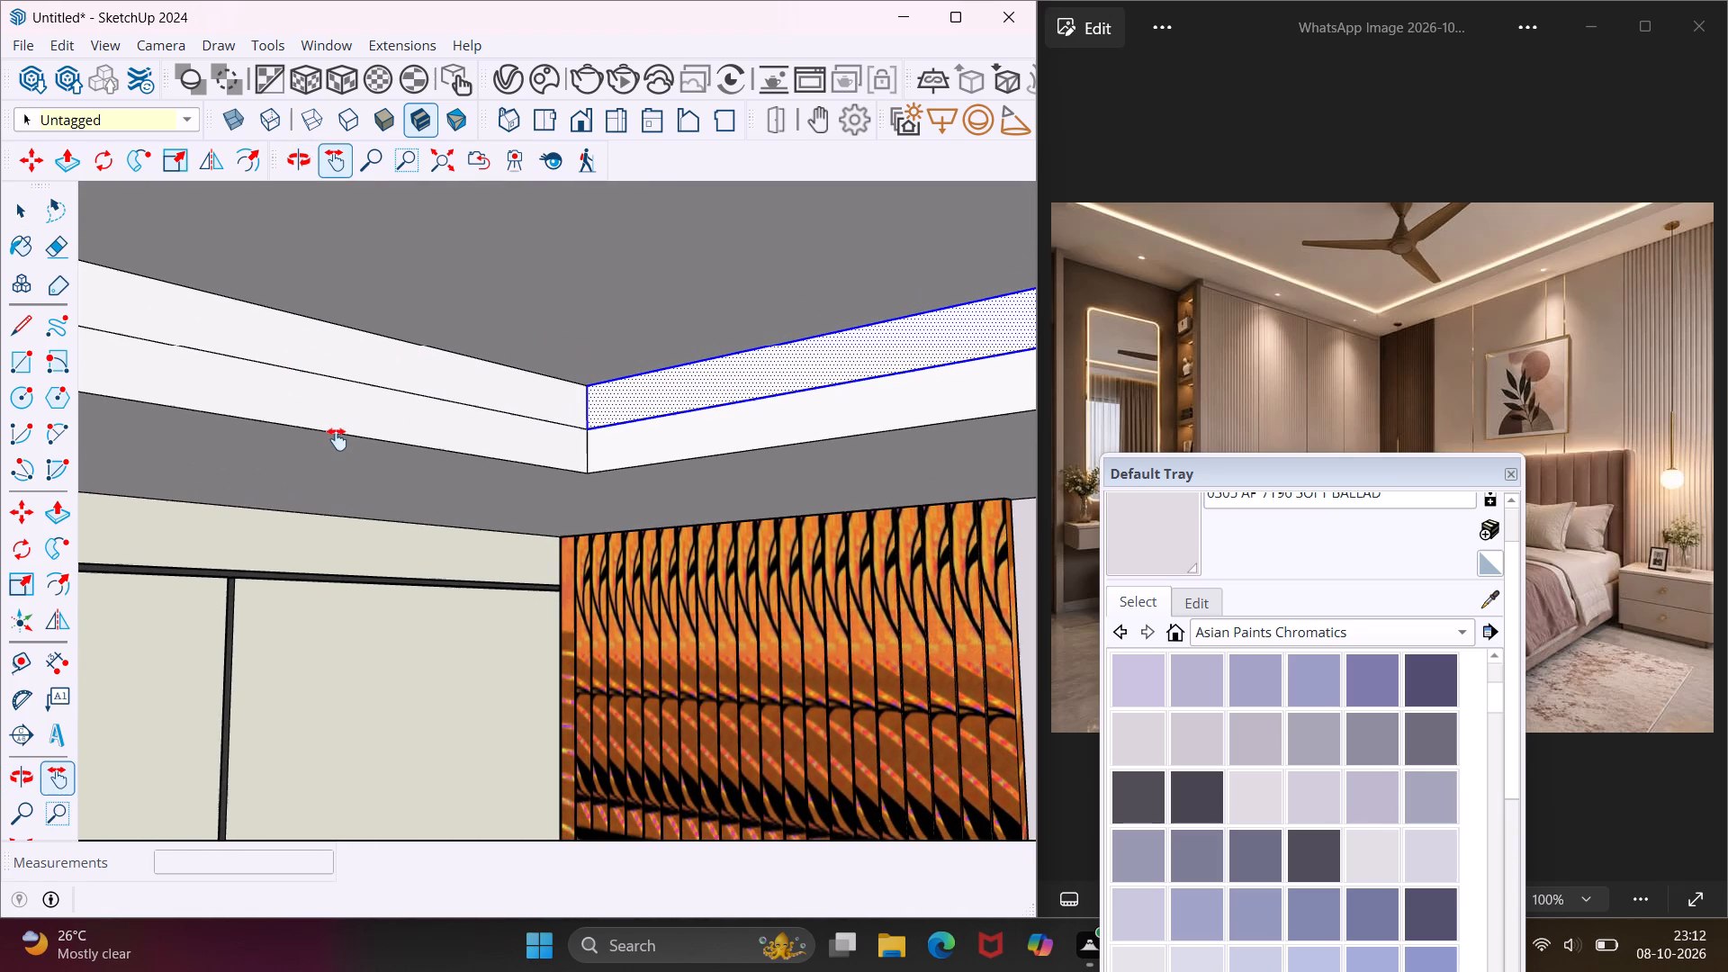
pyautogui.moveTo(337, 439); pyautogui.dragTo(24, 470, button='middle')
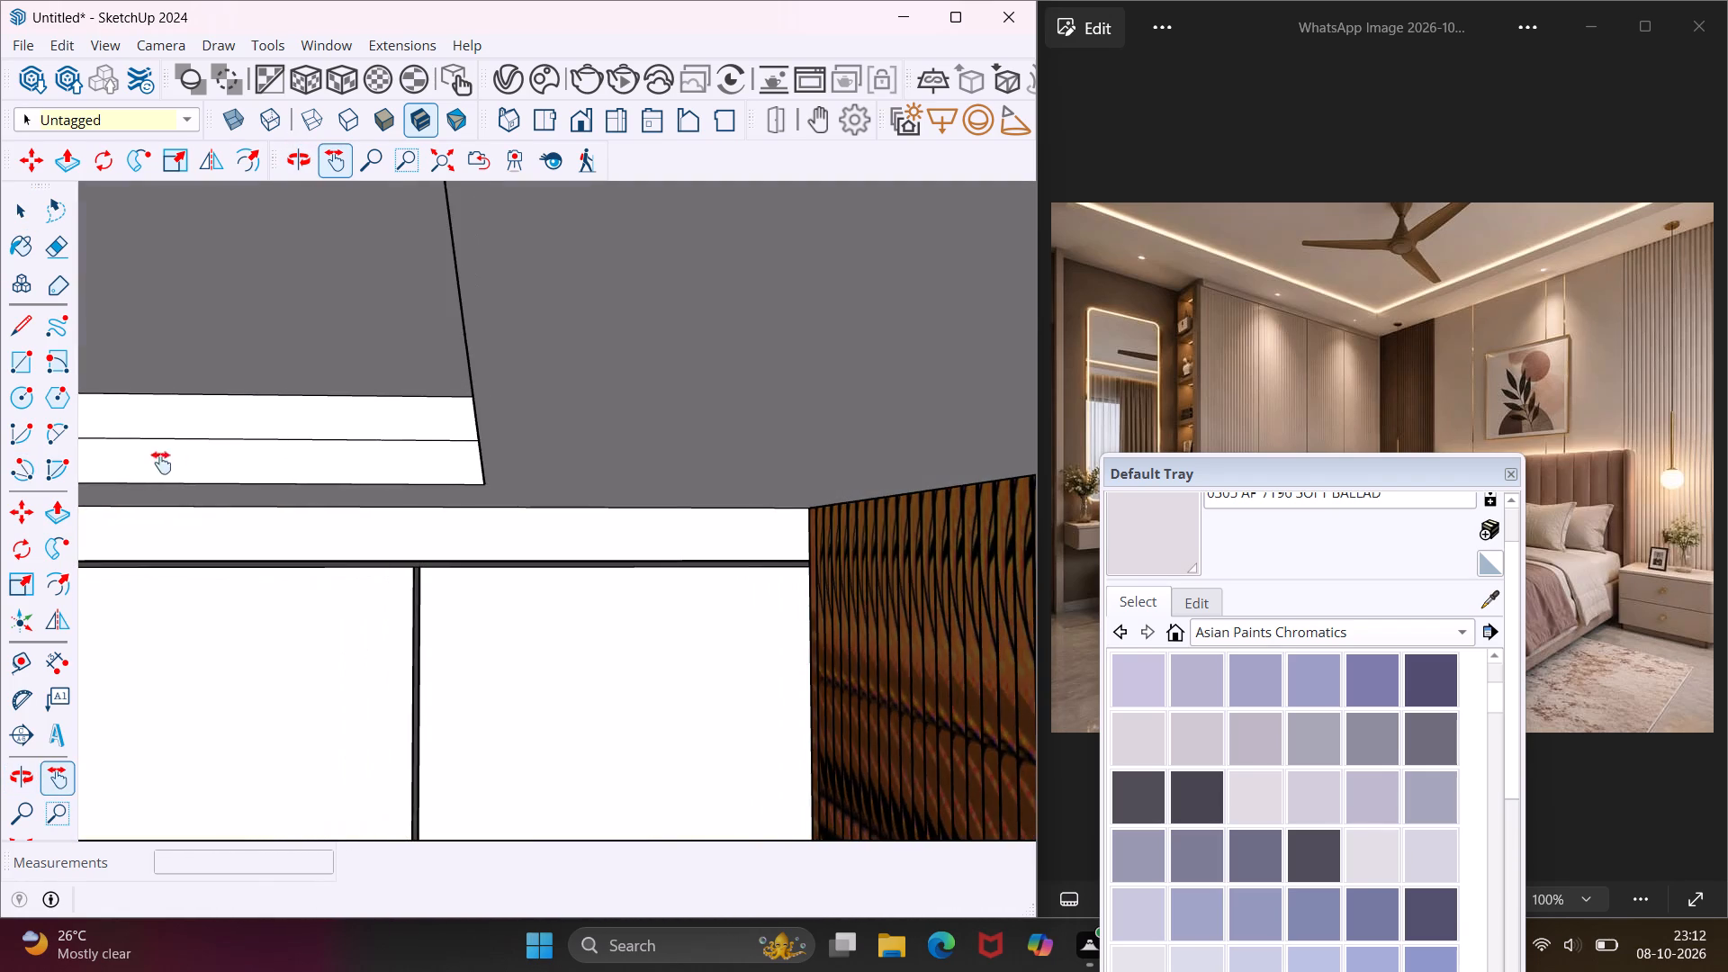
pyautogui.moveTo(188, 448); pyautogui.dragTo(898, 319)
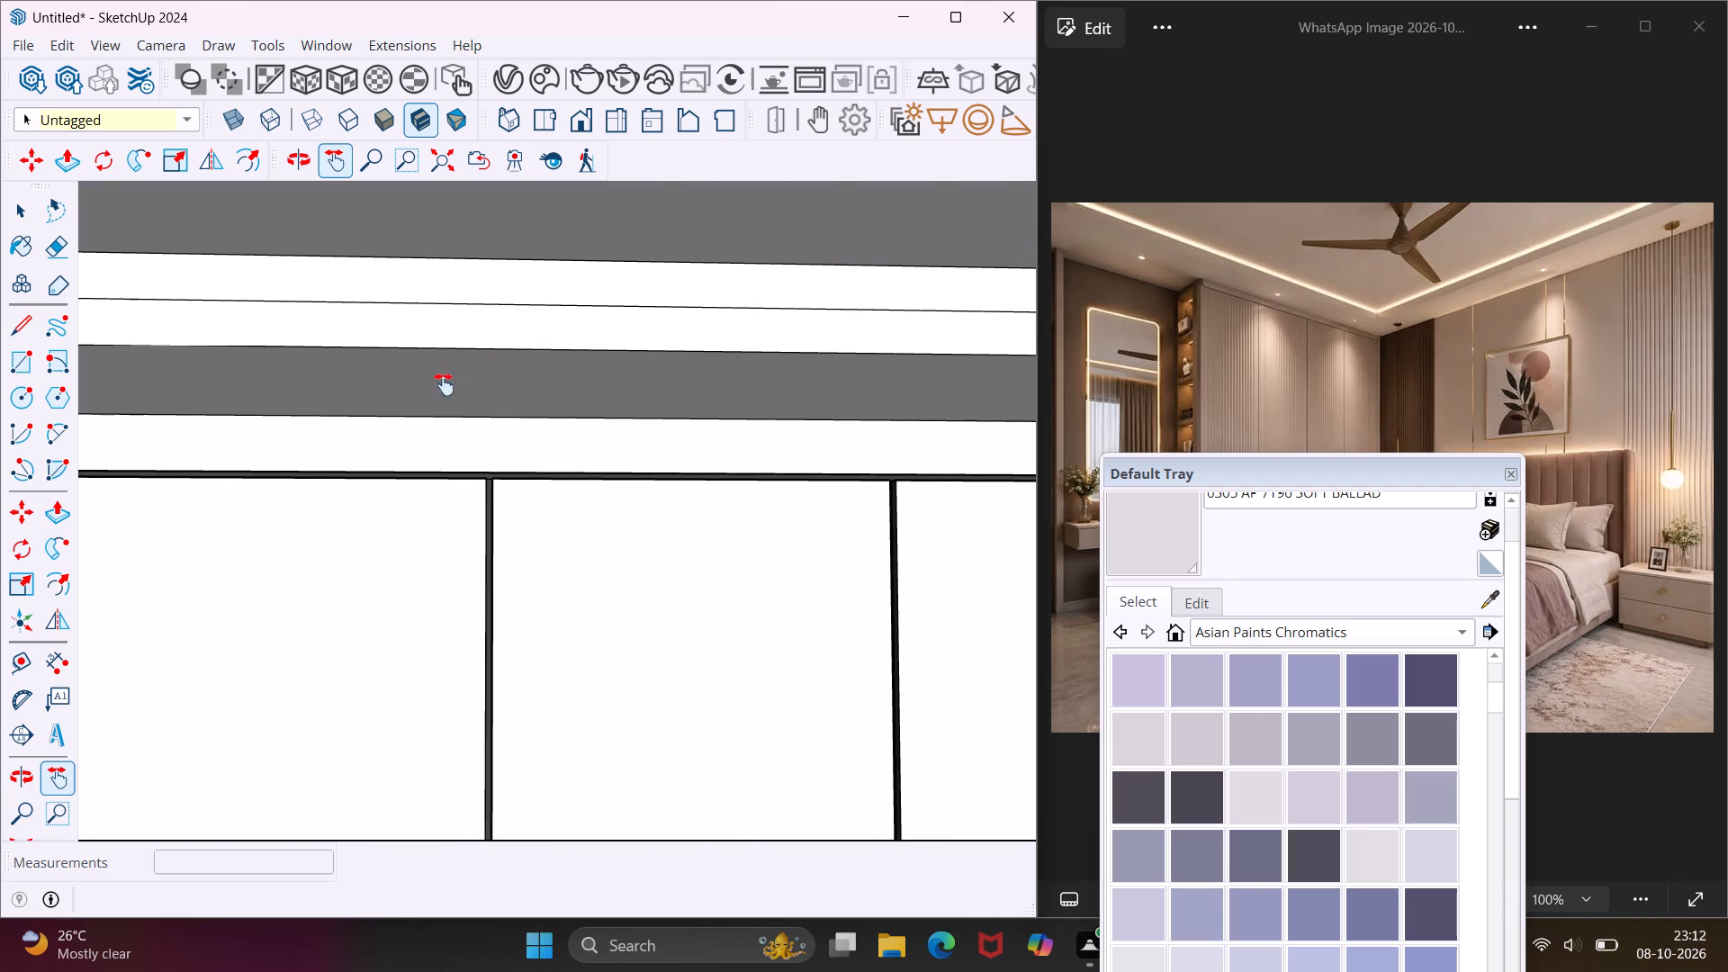
pyautogui.moveTo(262, 337); pyautogui.dragTo(490, 489)
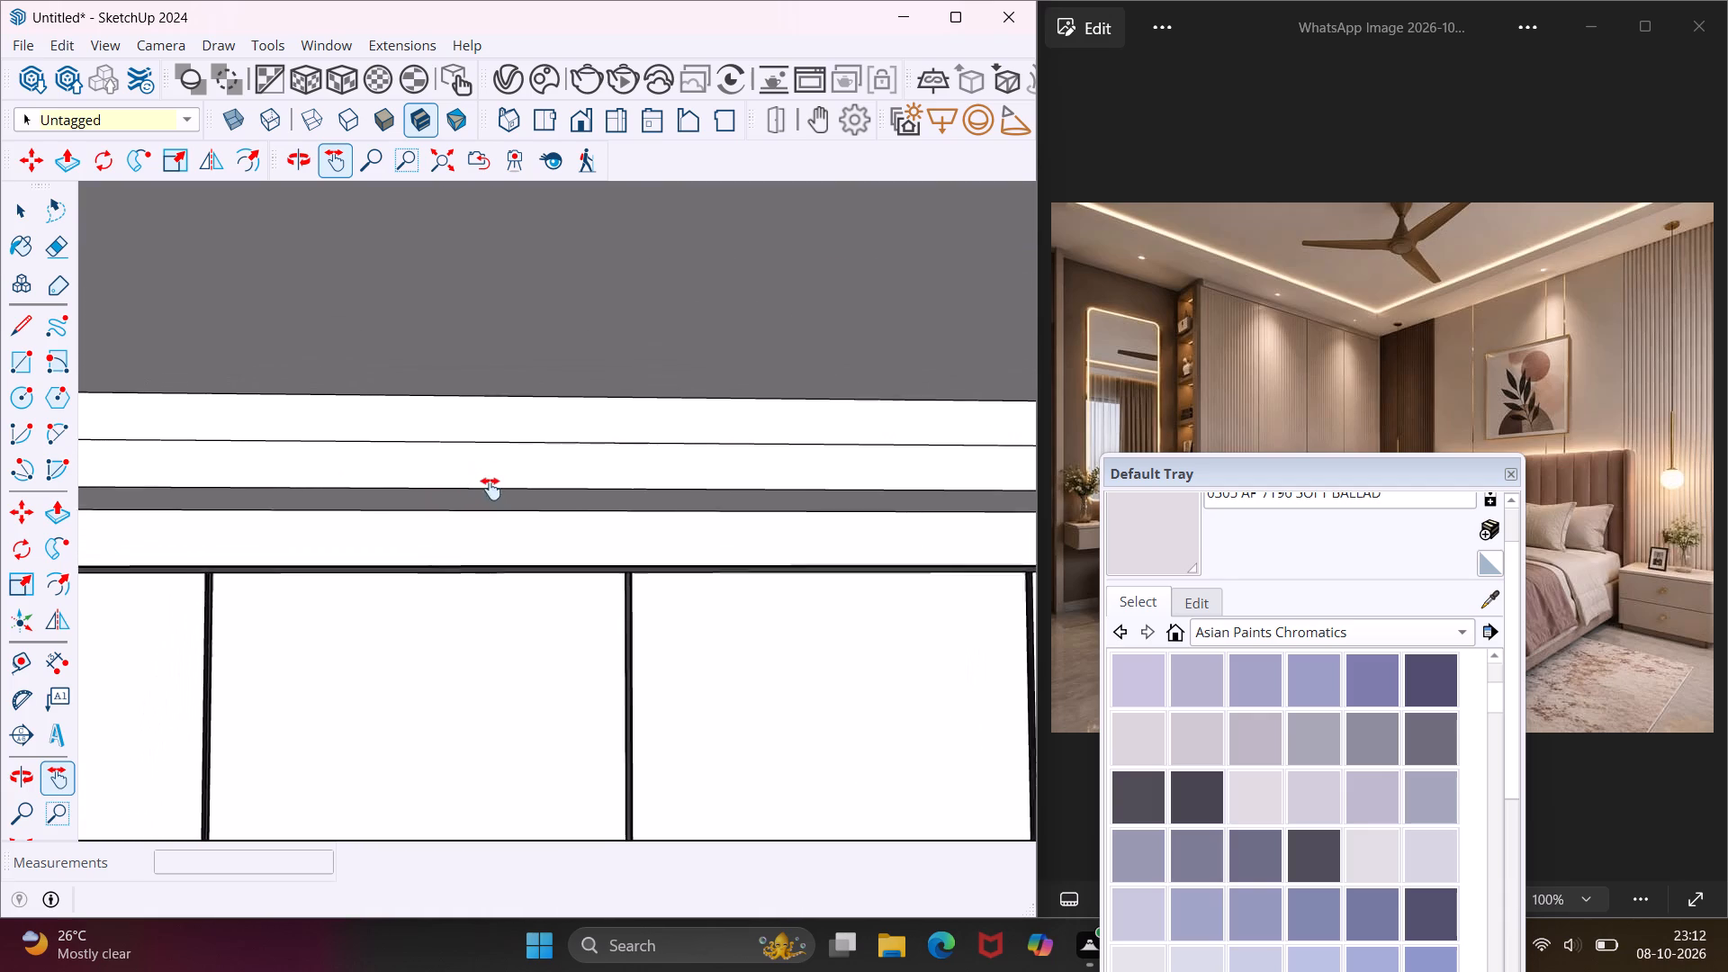
pyautogui.moveTo(490, 489); pyautogui.dragTo(492, 490)
pyautogui.moveTo(486, 490); pyautogui.dragTo(106, 497, button='middle')
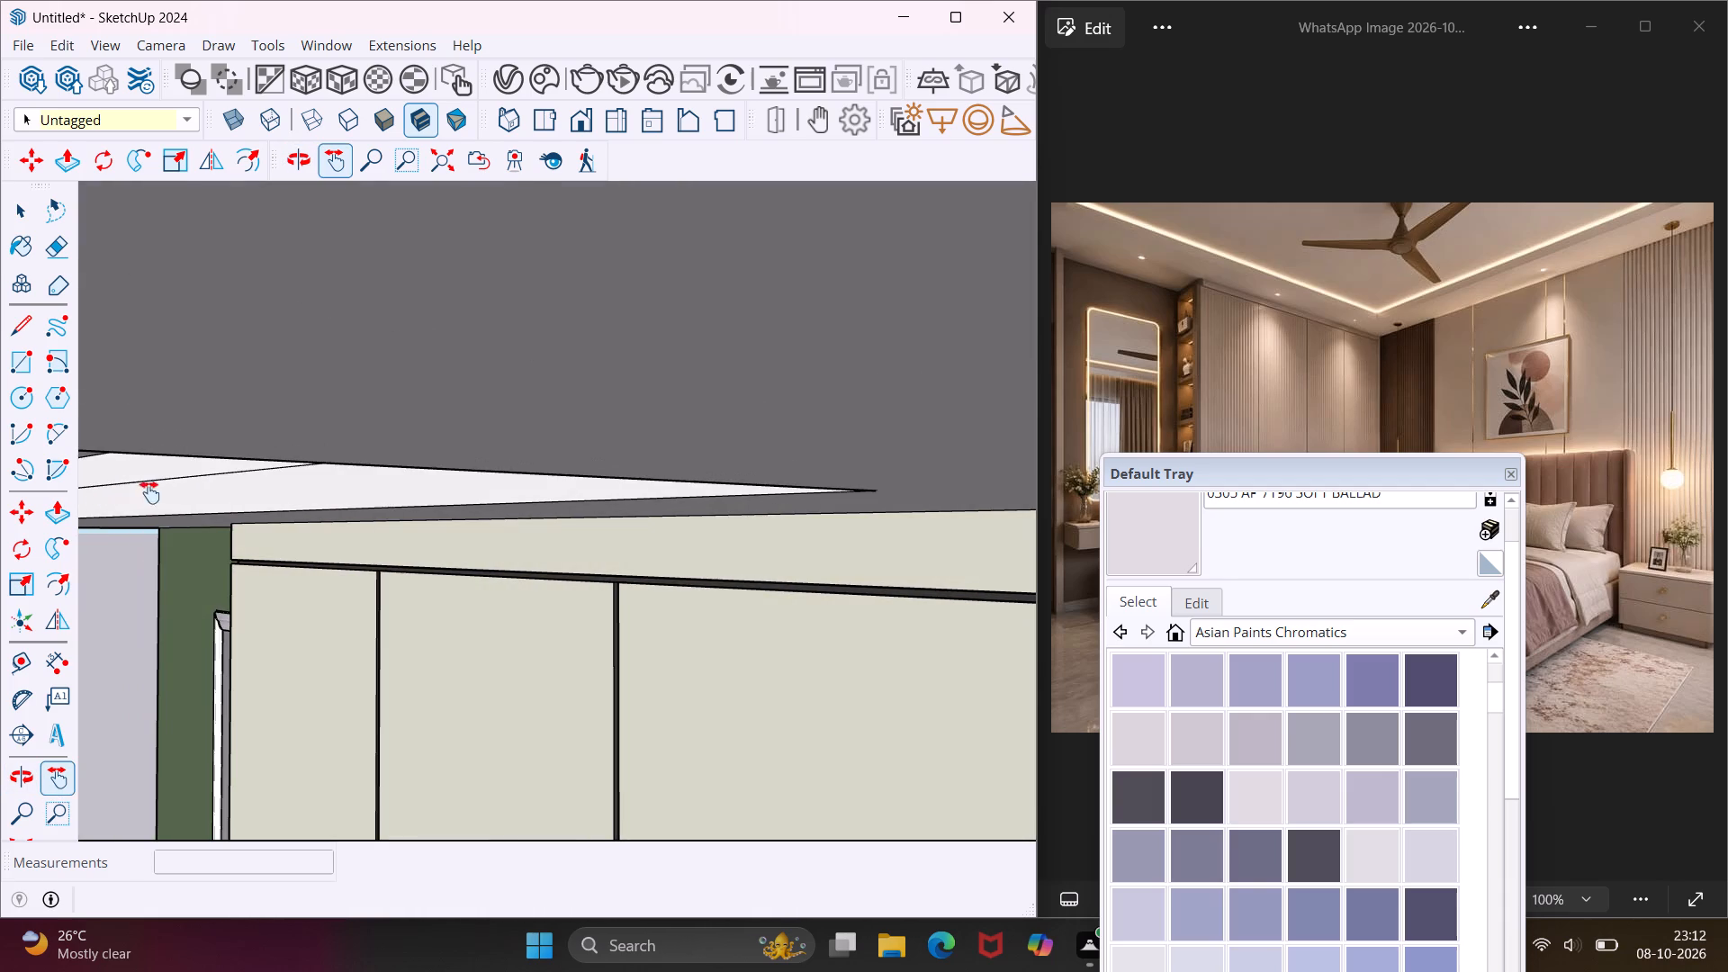
pyautogui.moveTo(149, 492); pyautogui.dragTo(789, 431)
pyautogui.moveTo(444, 492); pyautogui.dragTo(597, 456)
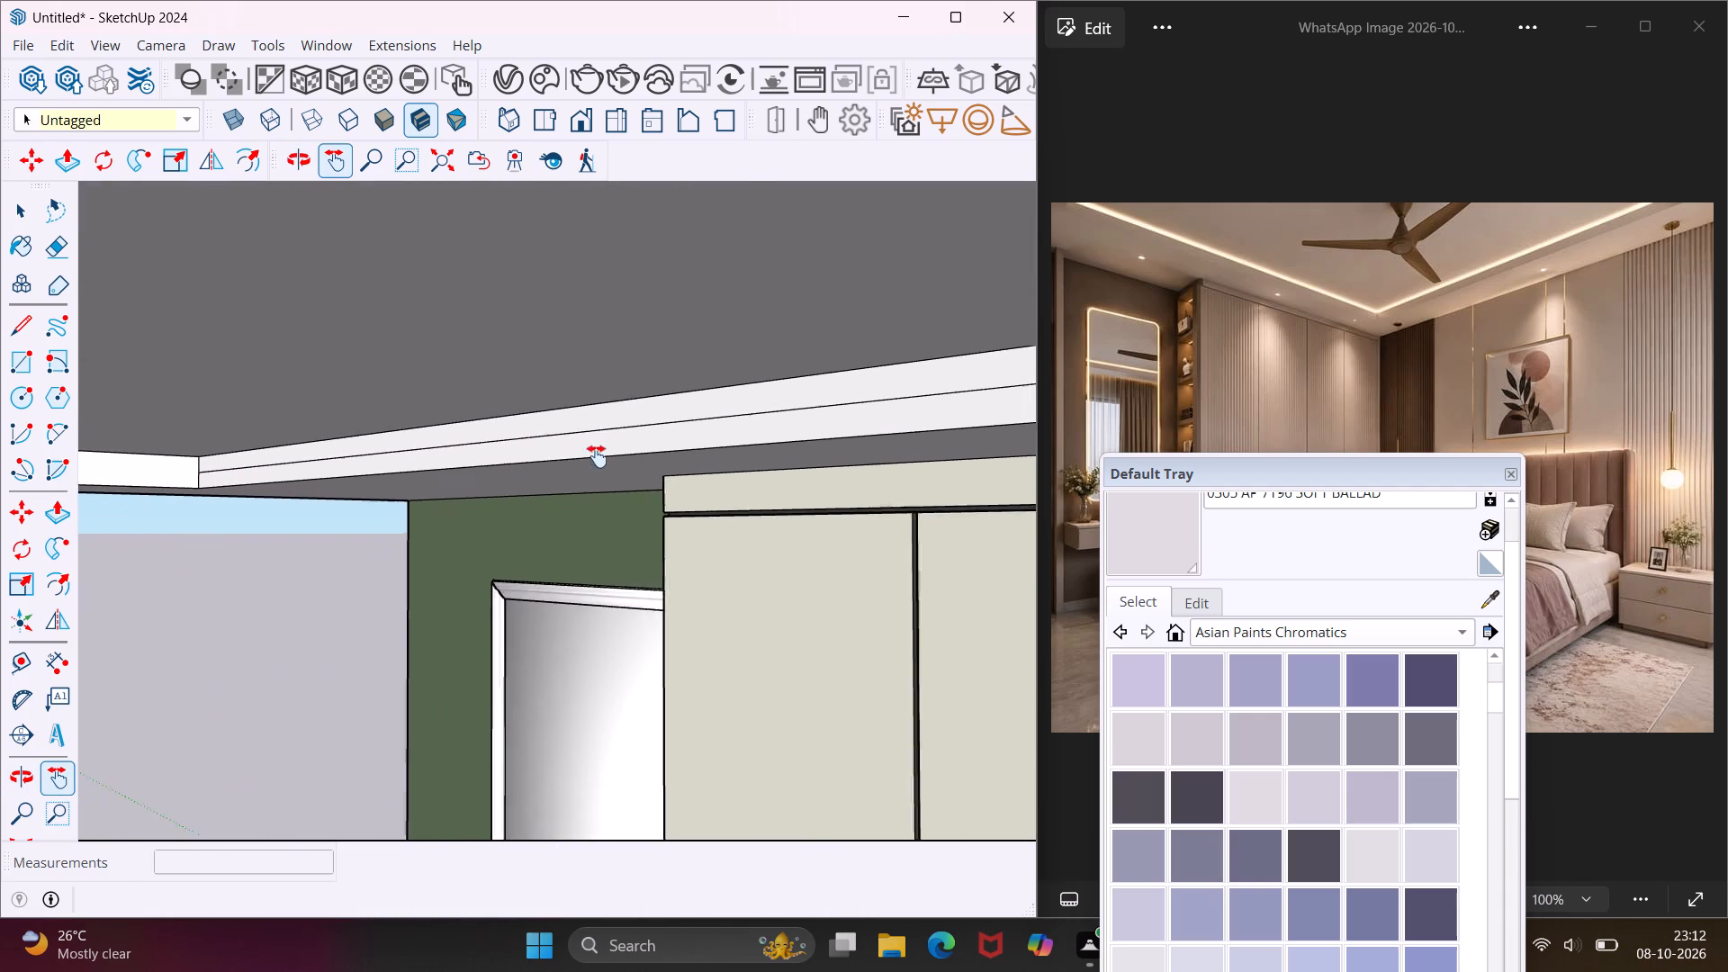
pyautogui.moveTo(597, 456); pyautogui.dragTo(738, 447)
pyautogui.press('Escape')
pyautogui.press('space')
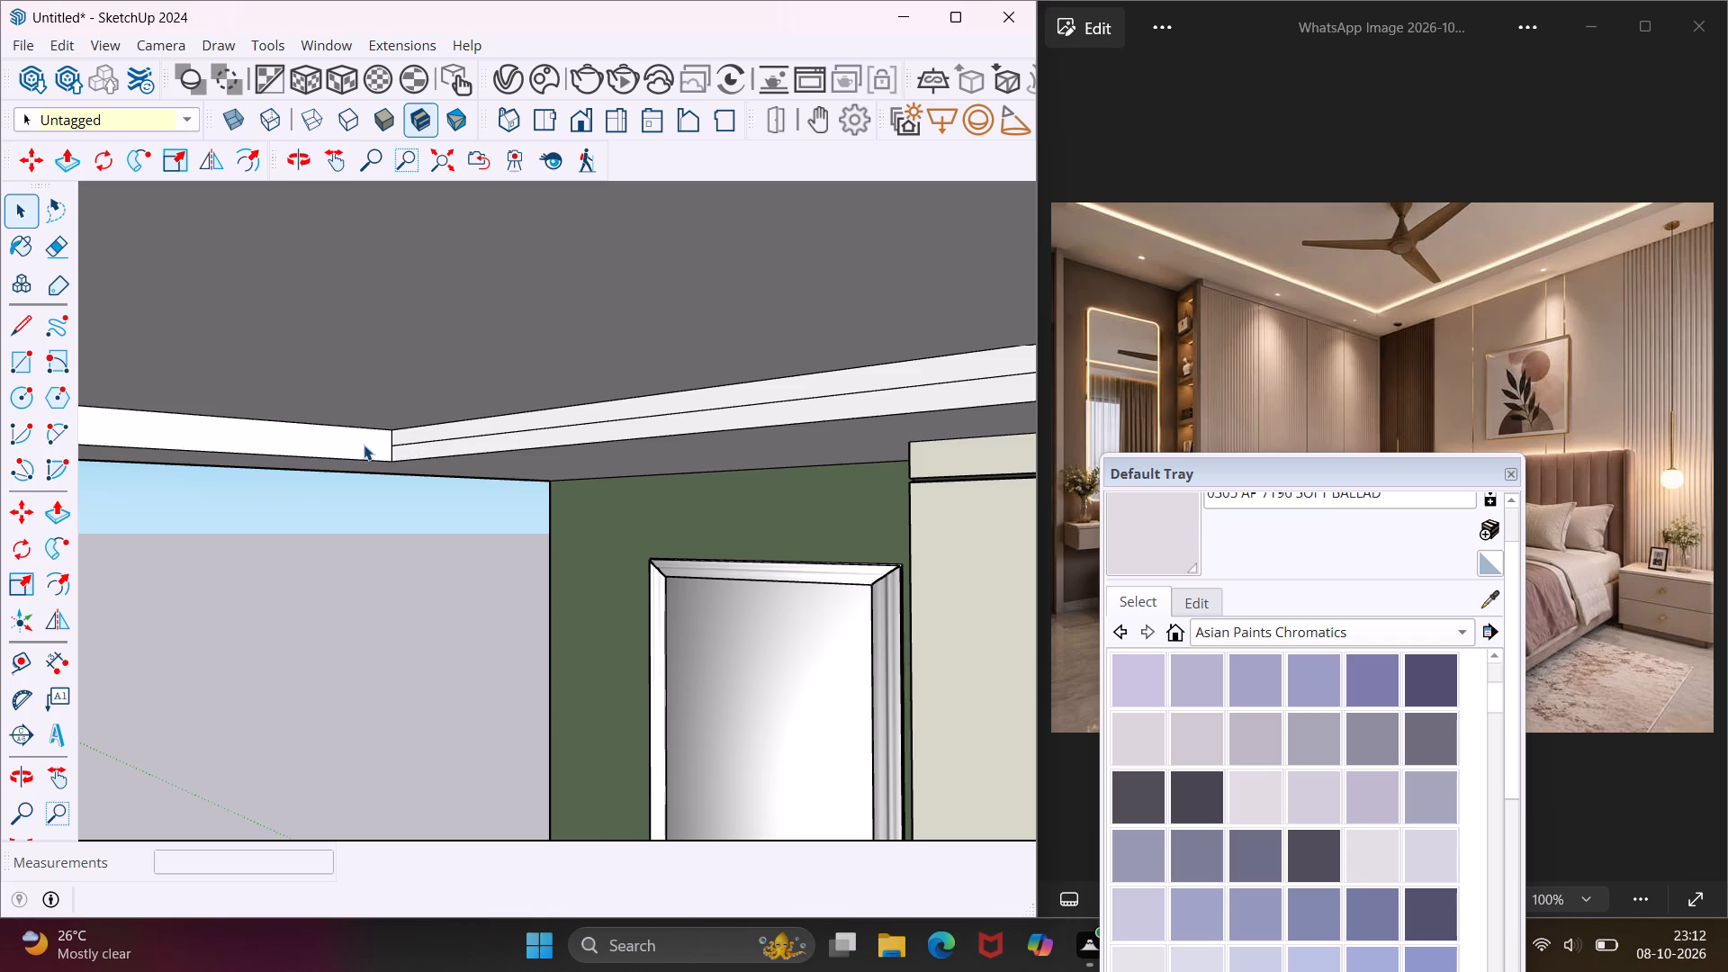
pyautogui.scroll(8, 364, 445)
pyautogui.click(391, 481)
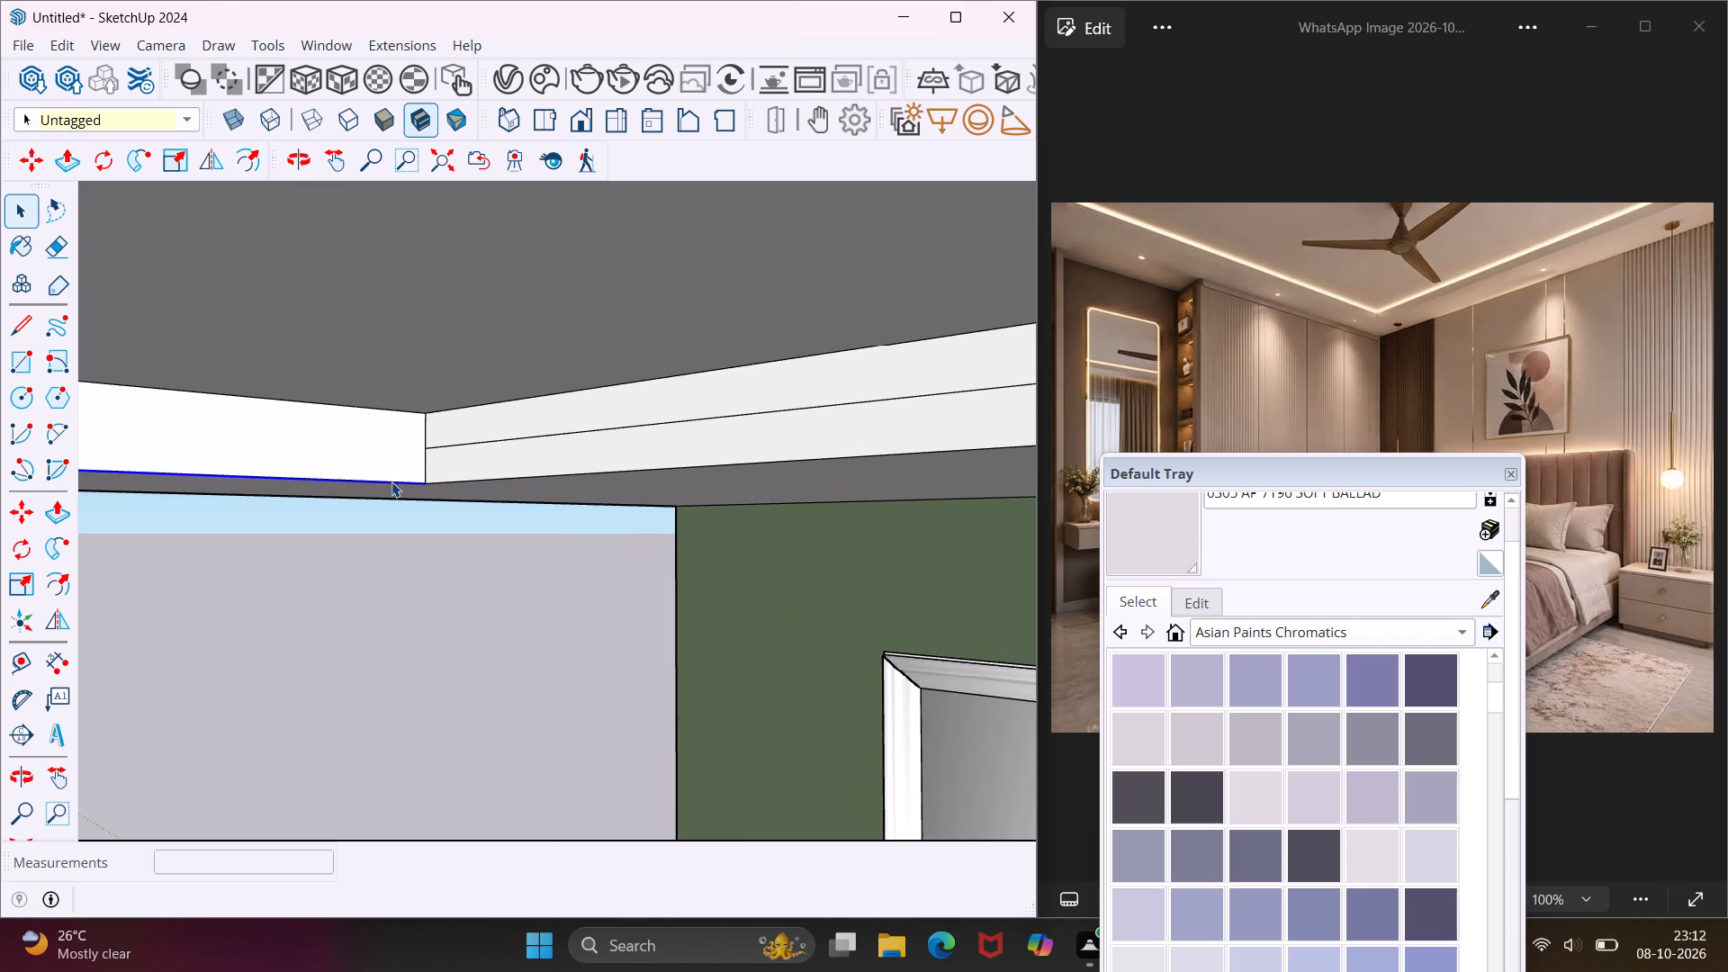
pyautogui.press('m')
pyautogui.click(424, 483)
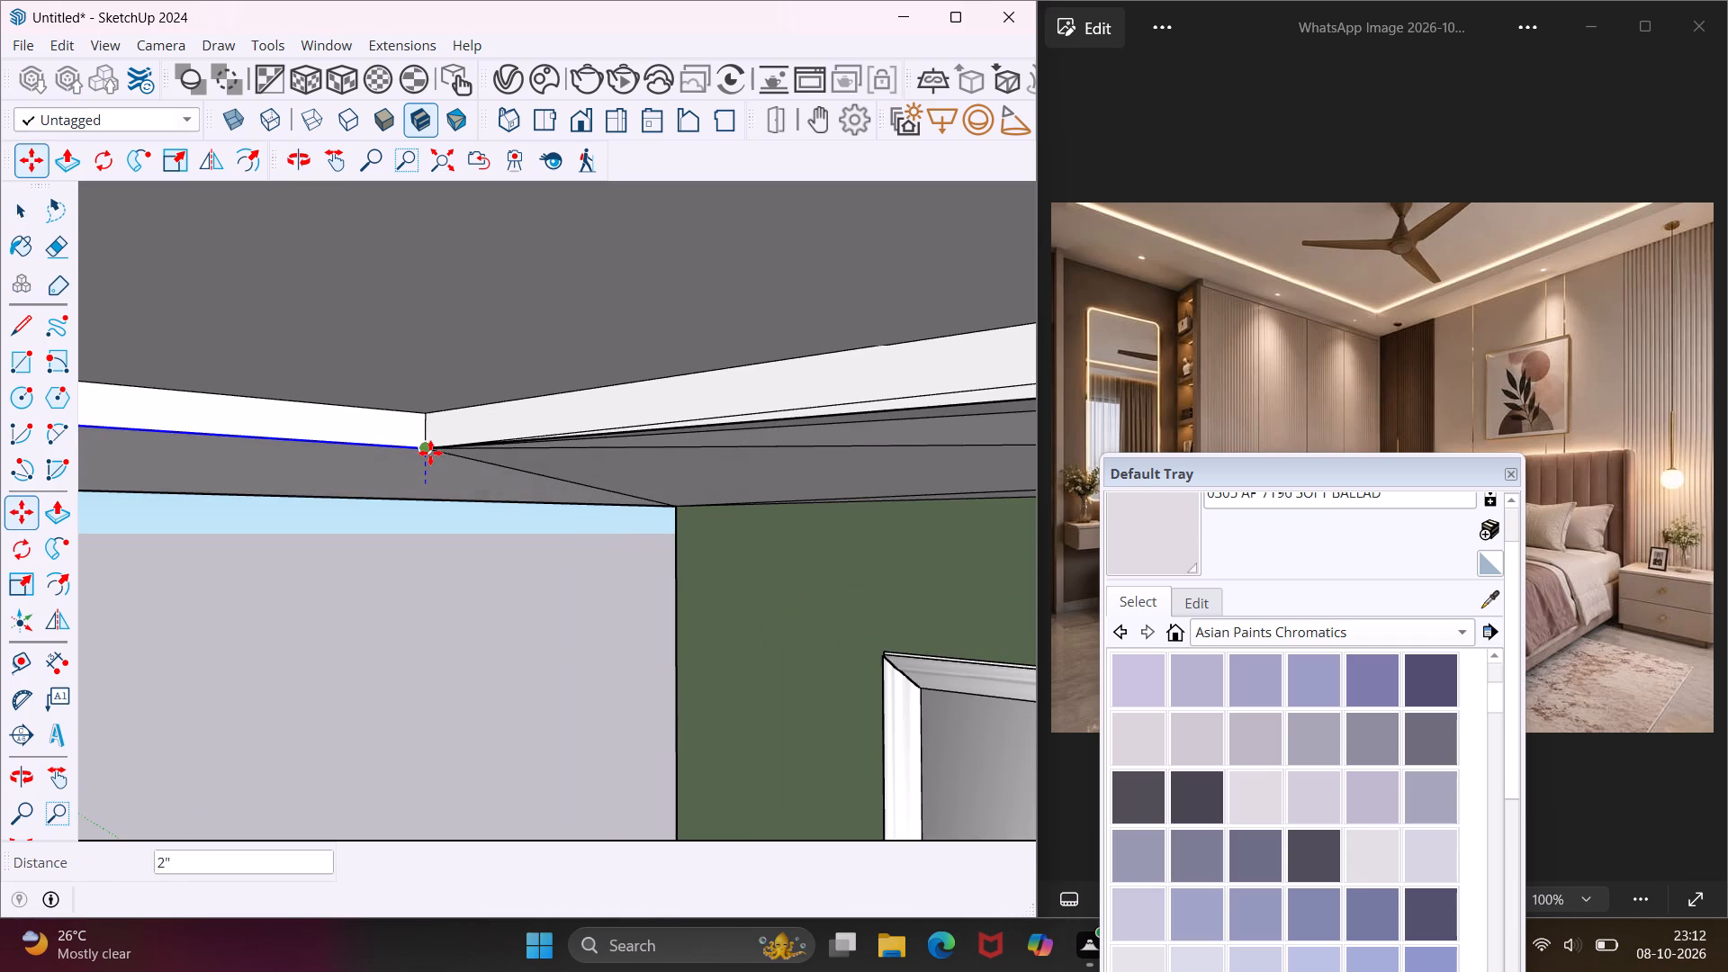
pyautogui.click(430, 451)
pyautogui.press('Escape')
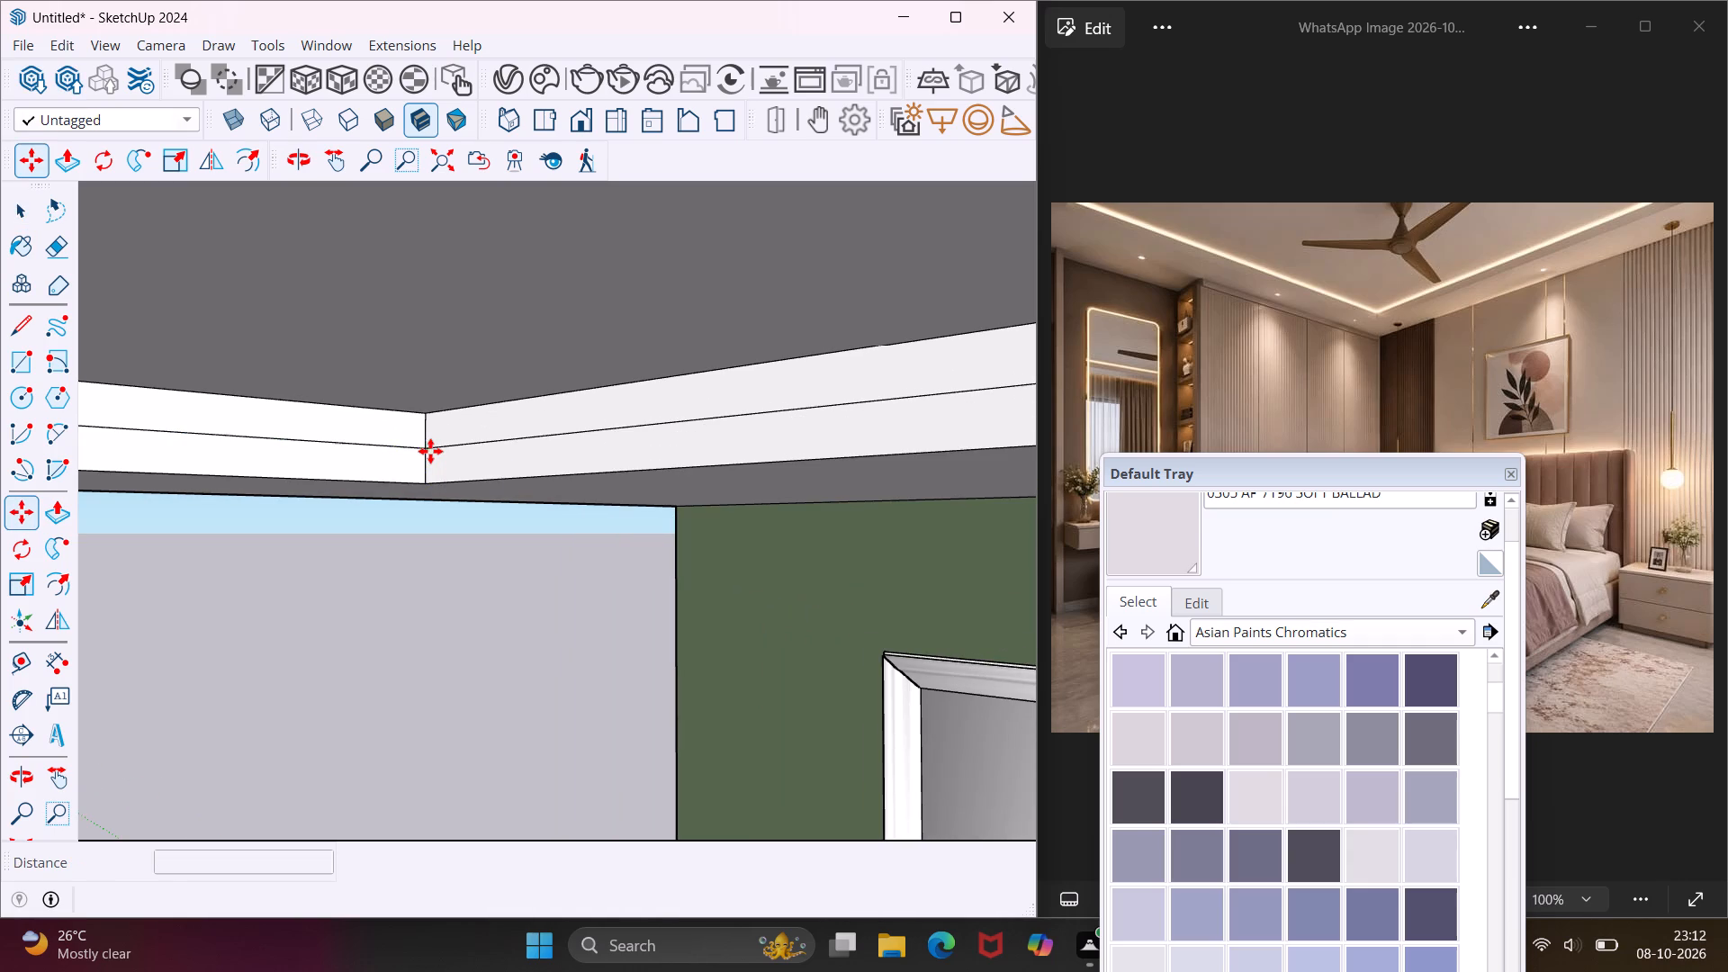
pyautogui.press('space')
# Push the upper strip of the recess side face opposite the bed wall back 1".
pyautogui.click(399, 435)
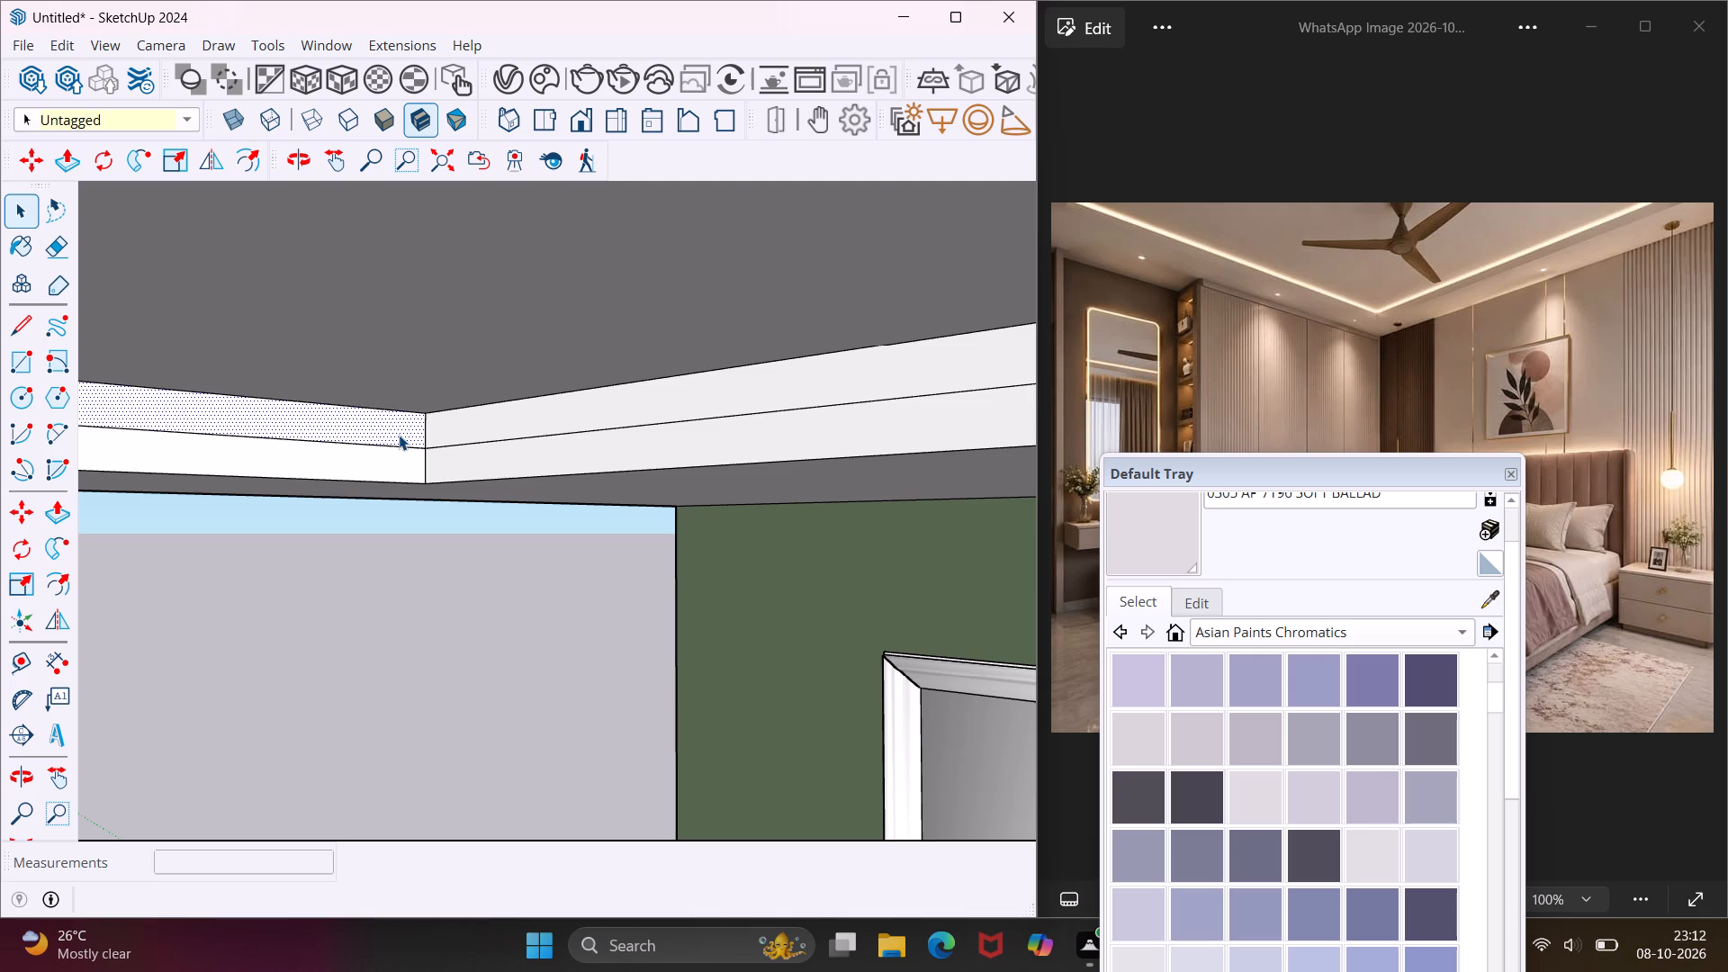
pyautogui.press('p')
pyautogui.click(399, 435)
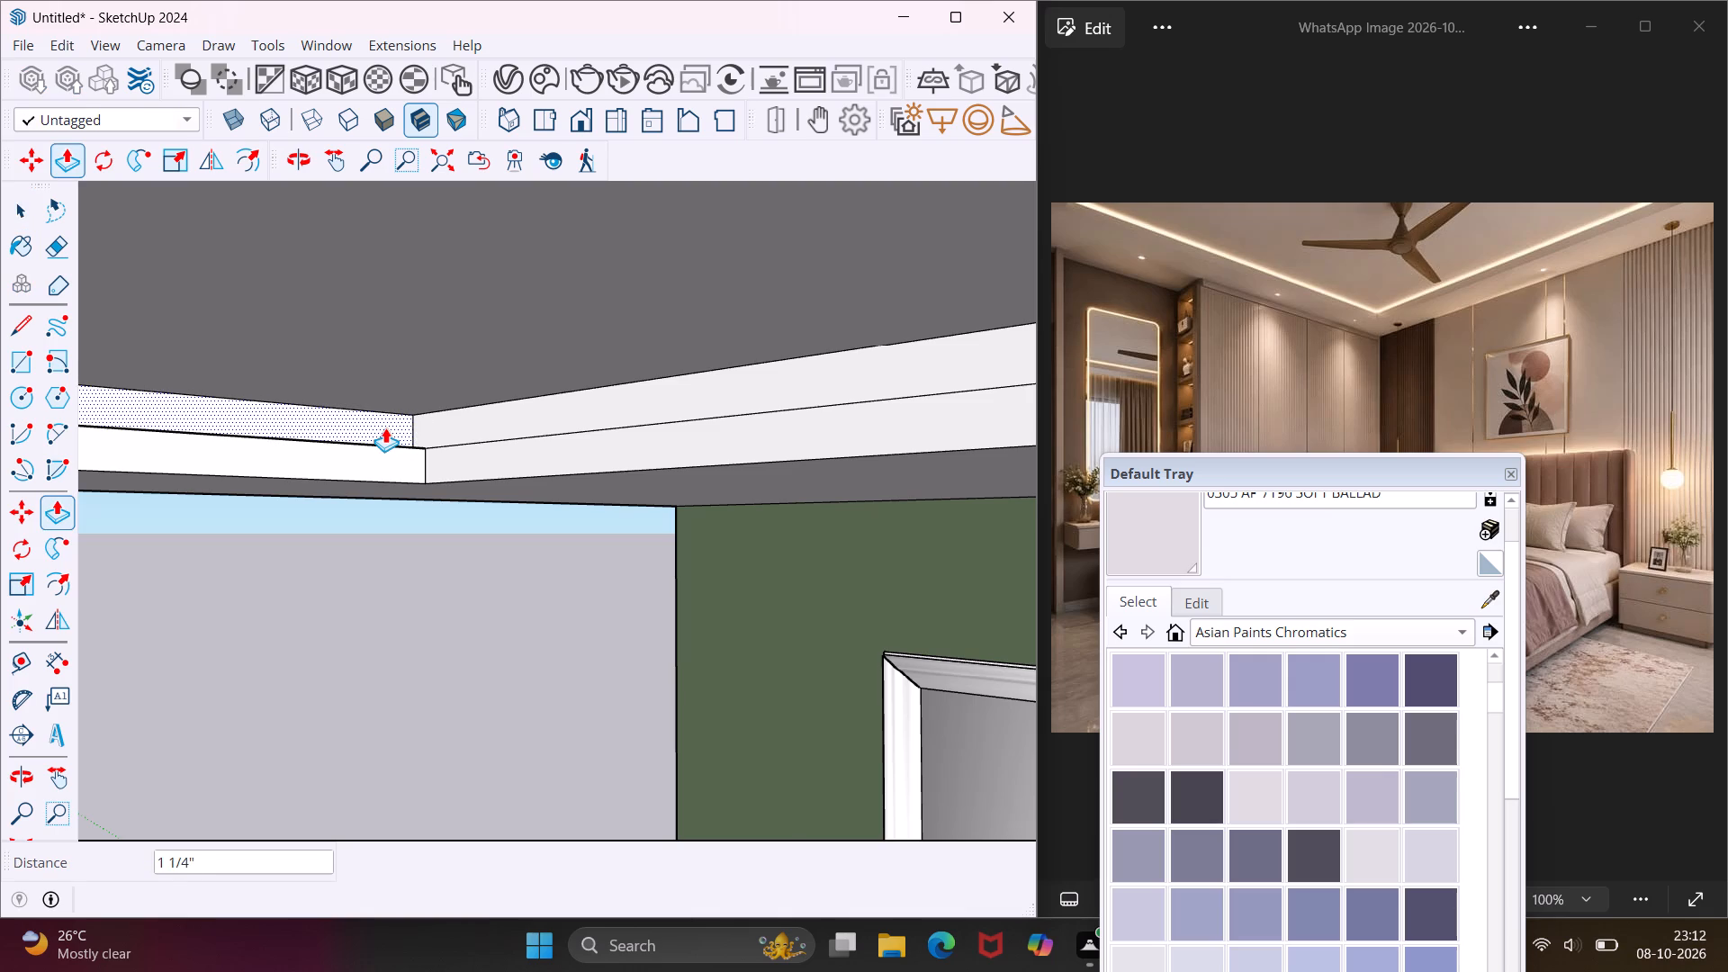
pyautogui.write('1"')
pyautogui.press('Return')
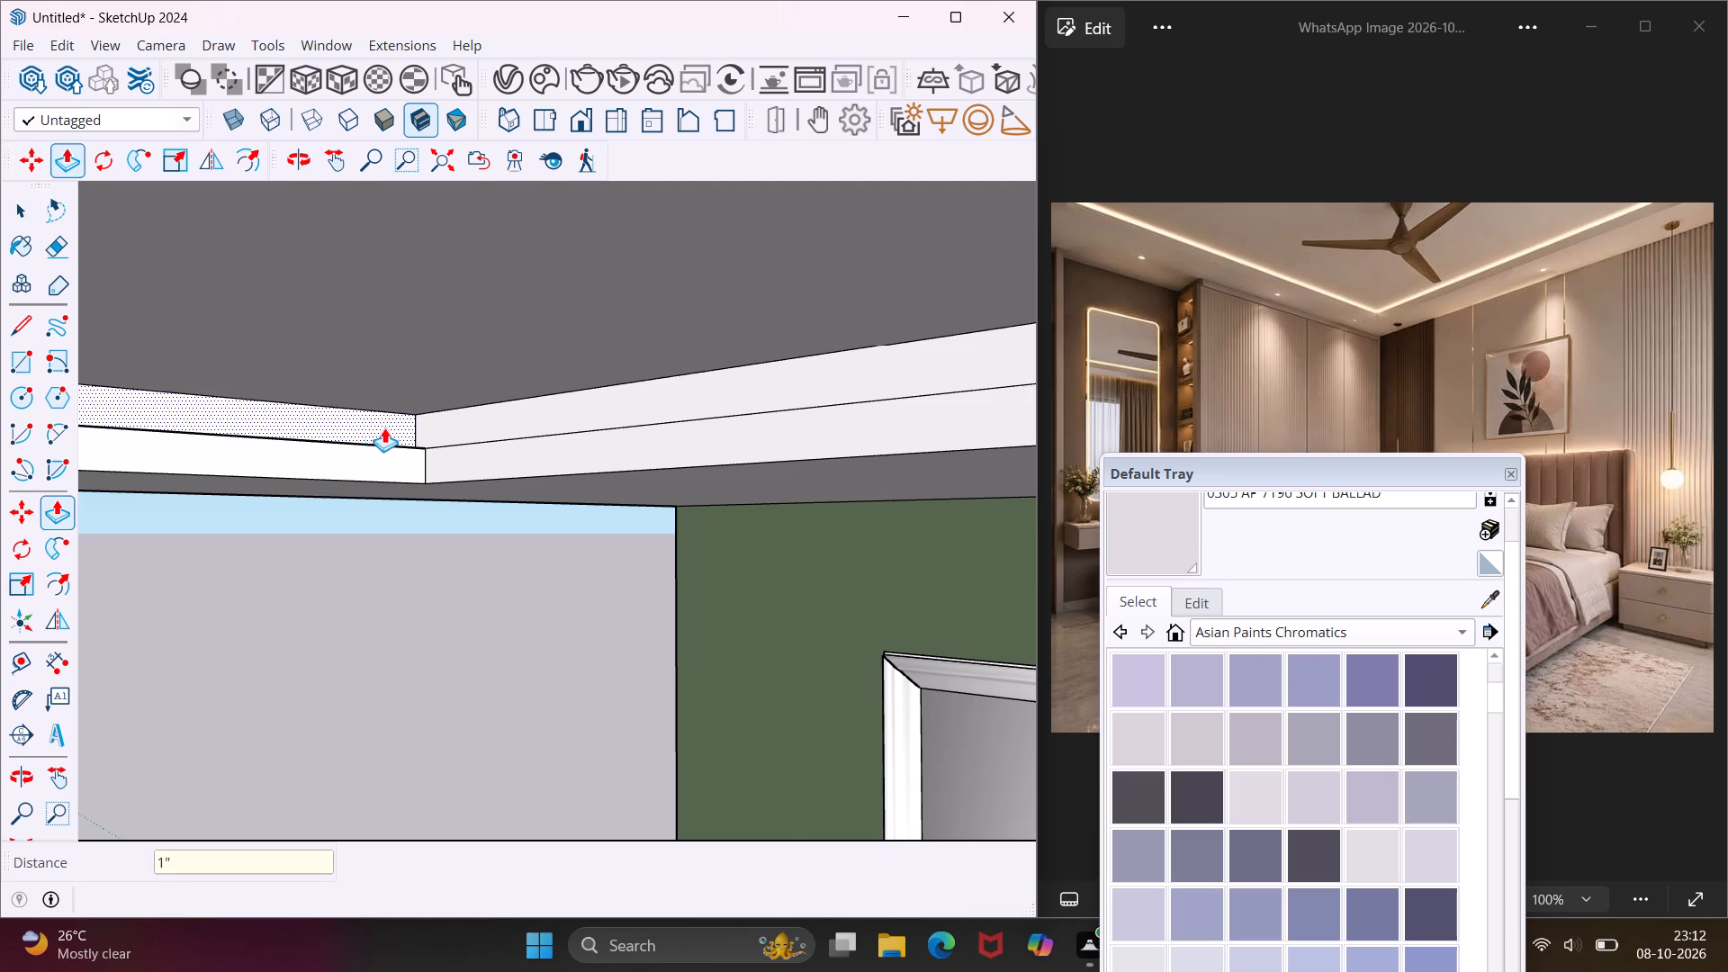
# Push the upper strip of the recess side face along the wardrobe back by the same 1".
pyautogui.doubleClick(461, 418)
pyautogui.press('Escape')
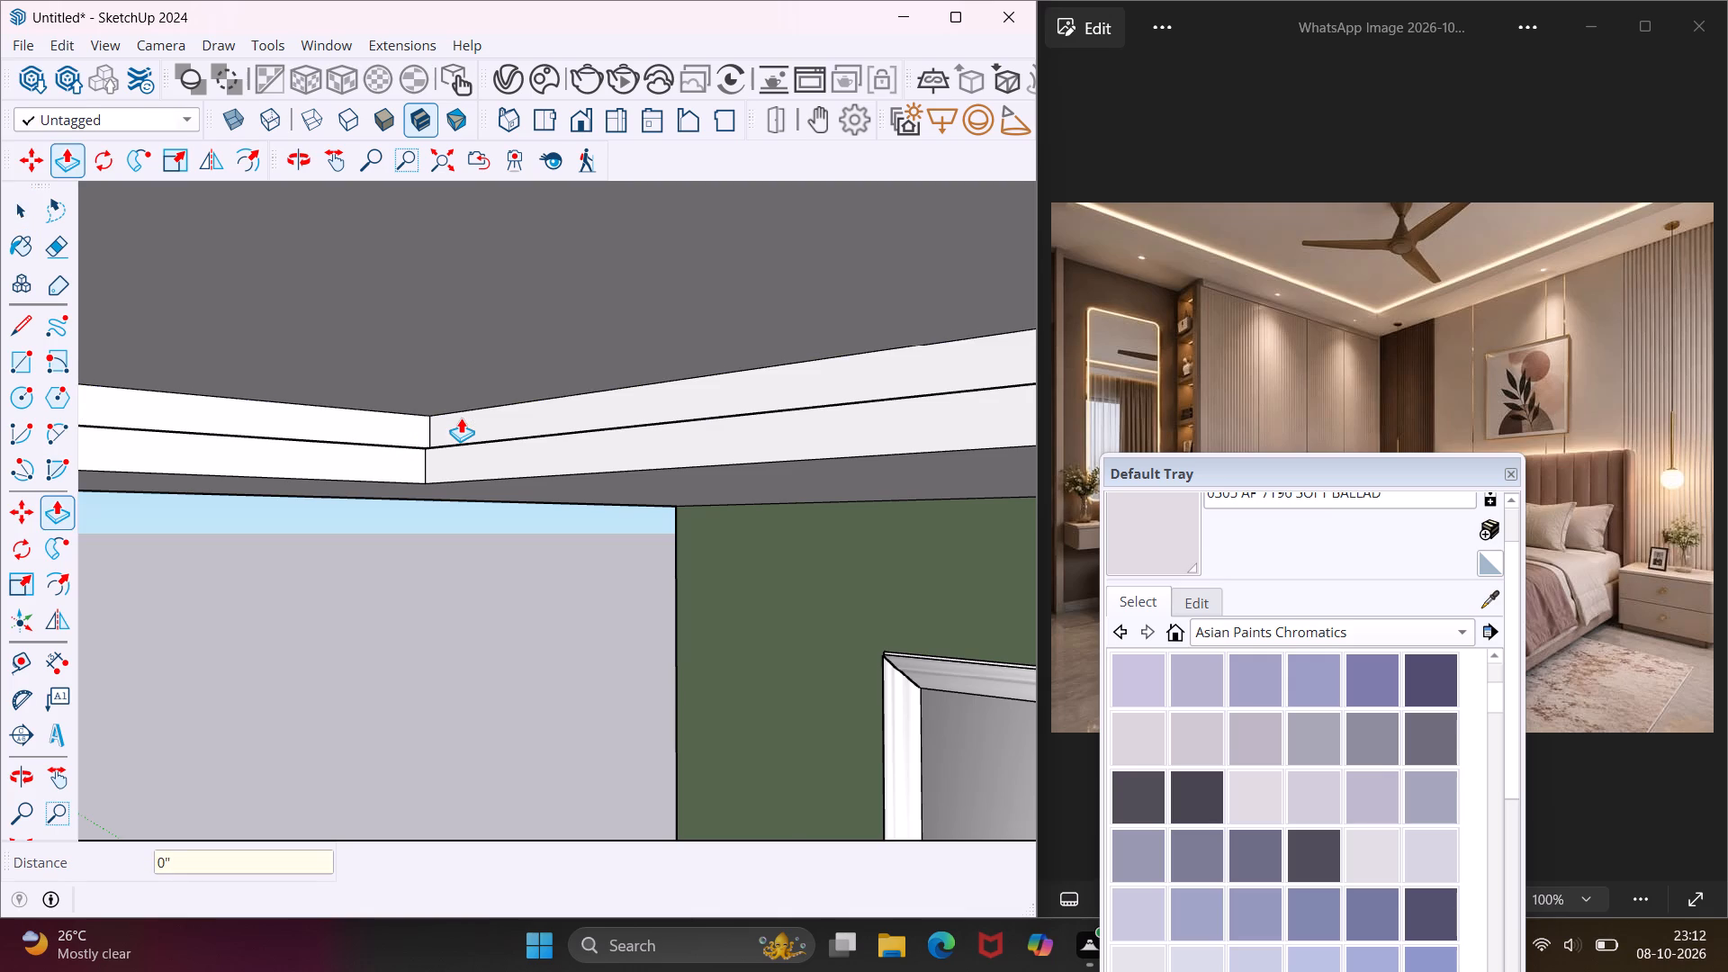
# Group the upper strip of the ceiling recess's side face opposite the bed wall.
pyautogui.press('space')
pyautogui.click(400, 432)
pyautogui.rightClick(400, 432)
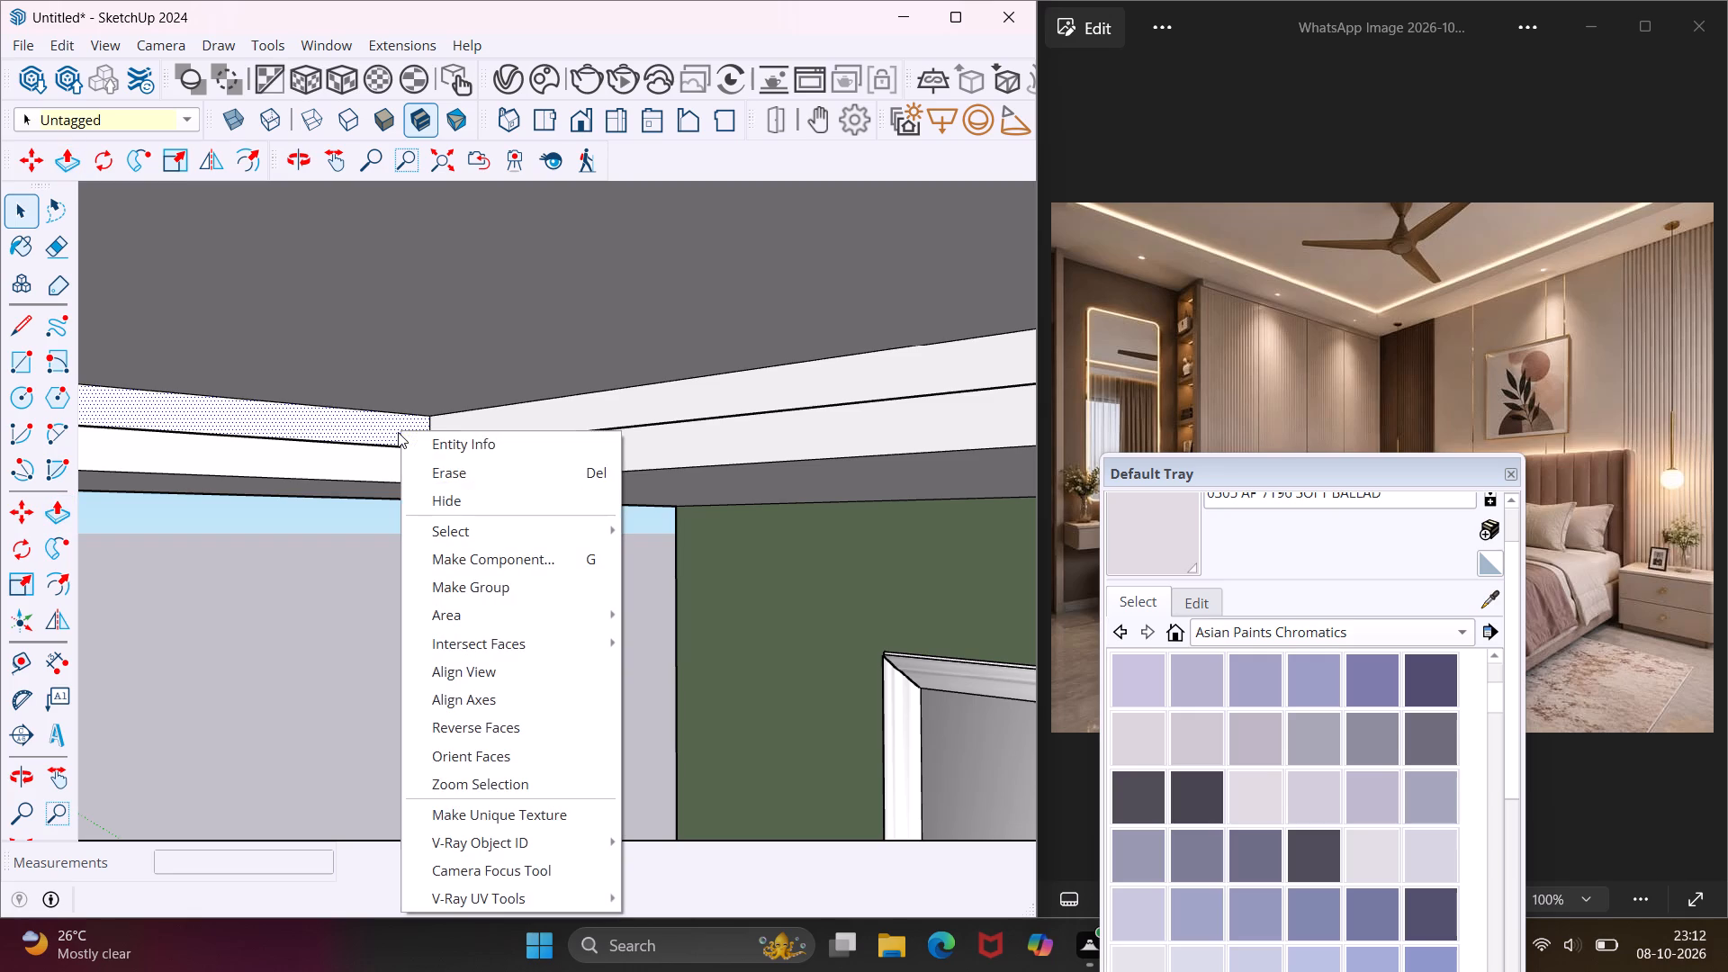
pyautogui.click(473, 578)
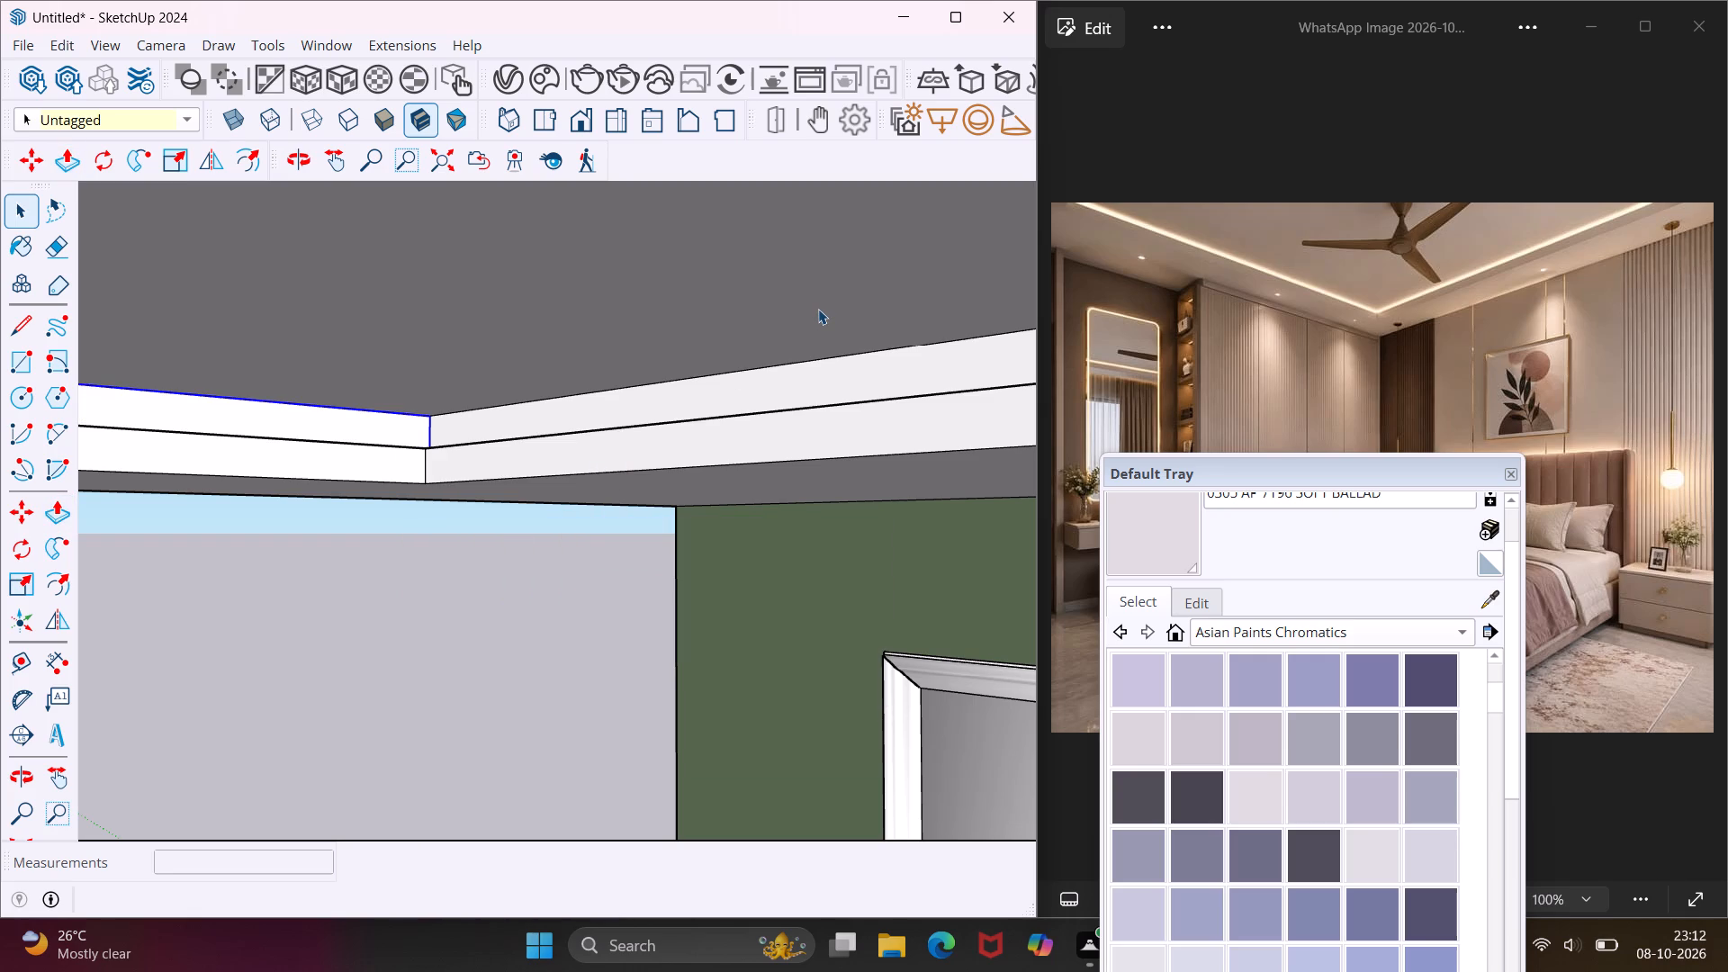
# Close the reference image and rearrange the SketchUp window and Default Tray to enlarge the modelling view.
pyautogui.click(1703, 30)
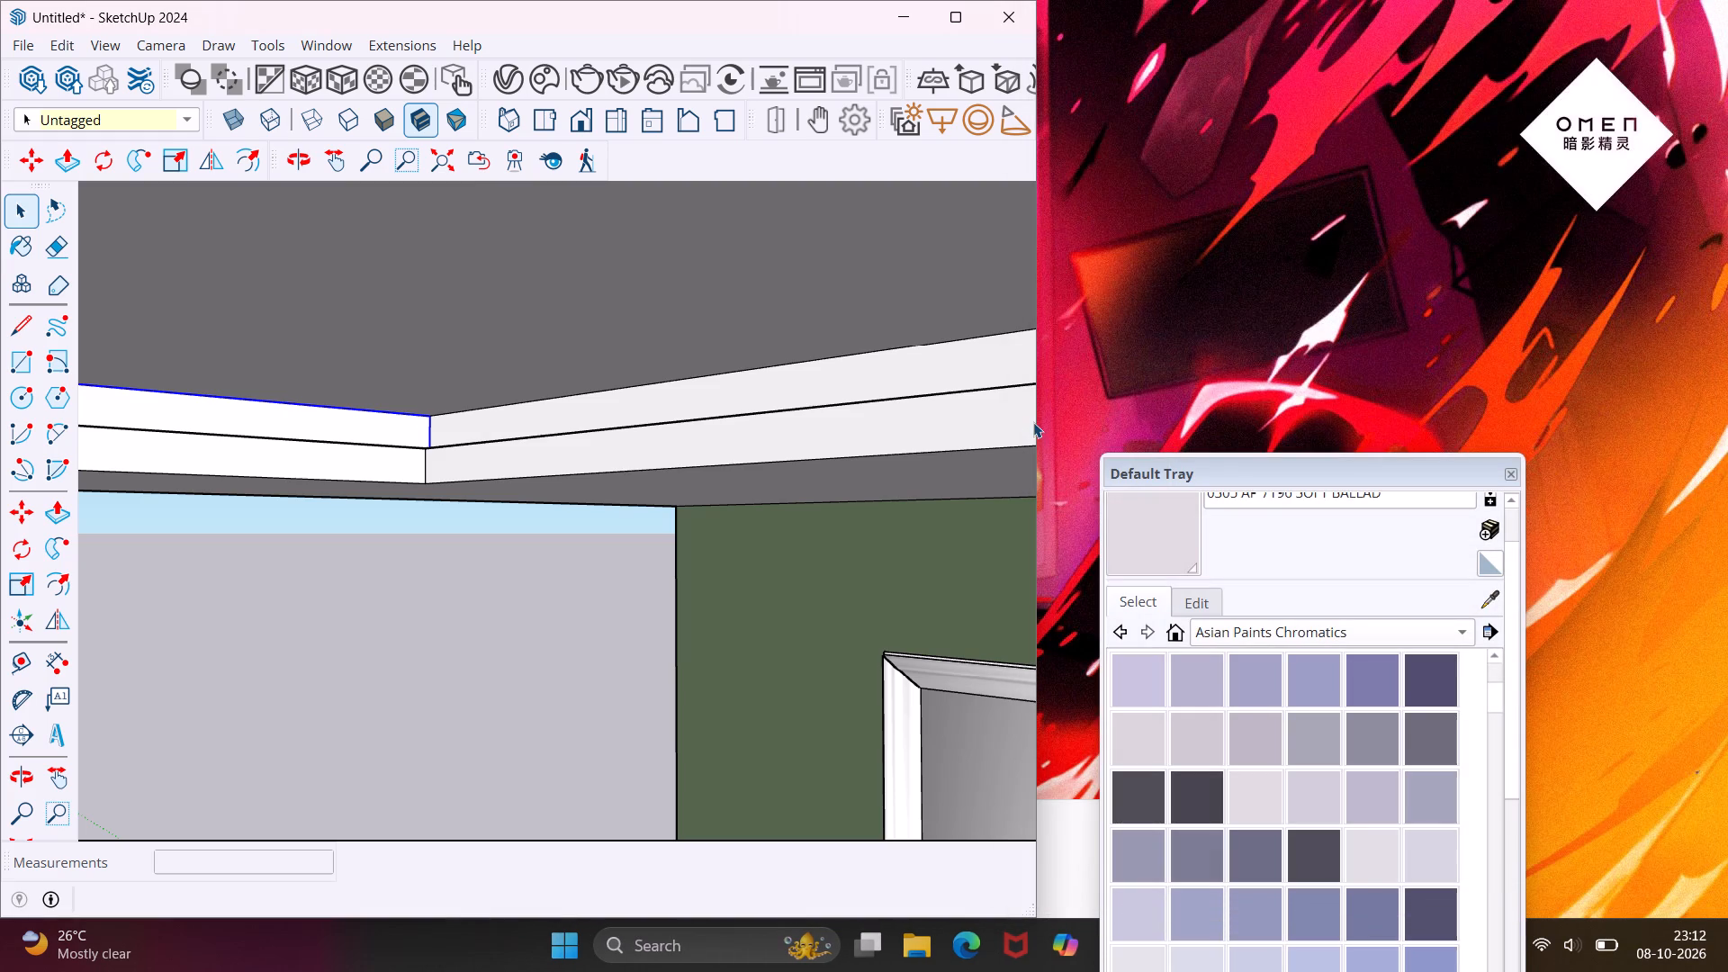
pyautogui.moveTo(1039, 369); pyautogui.dragTo(1301, 265)
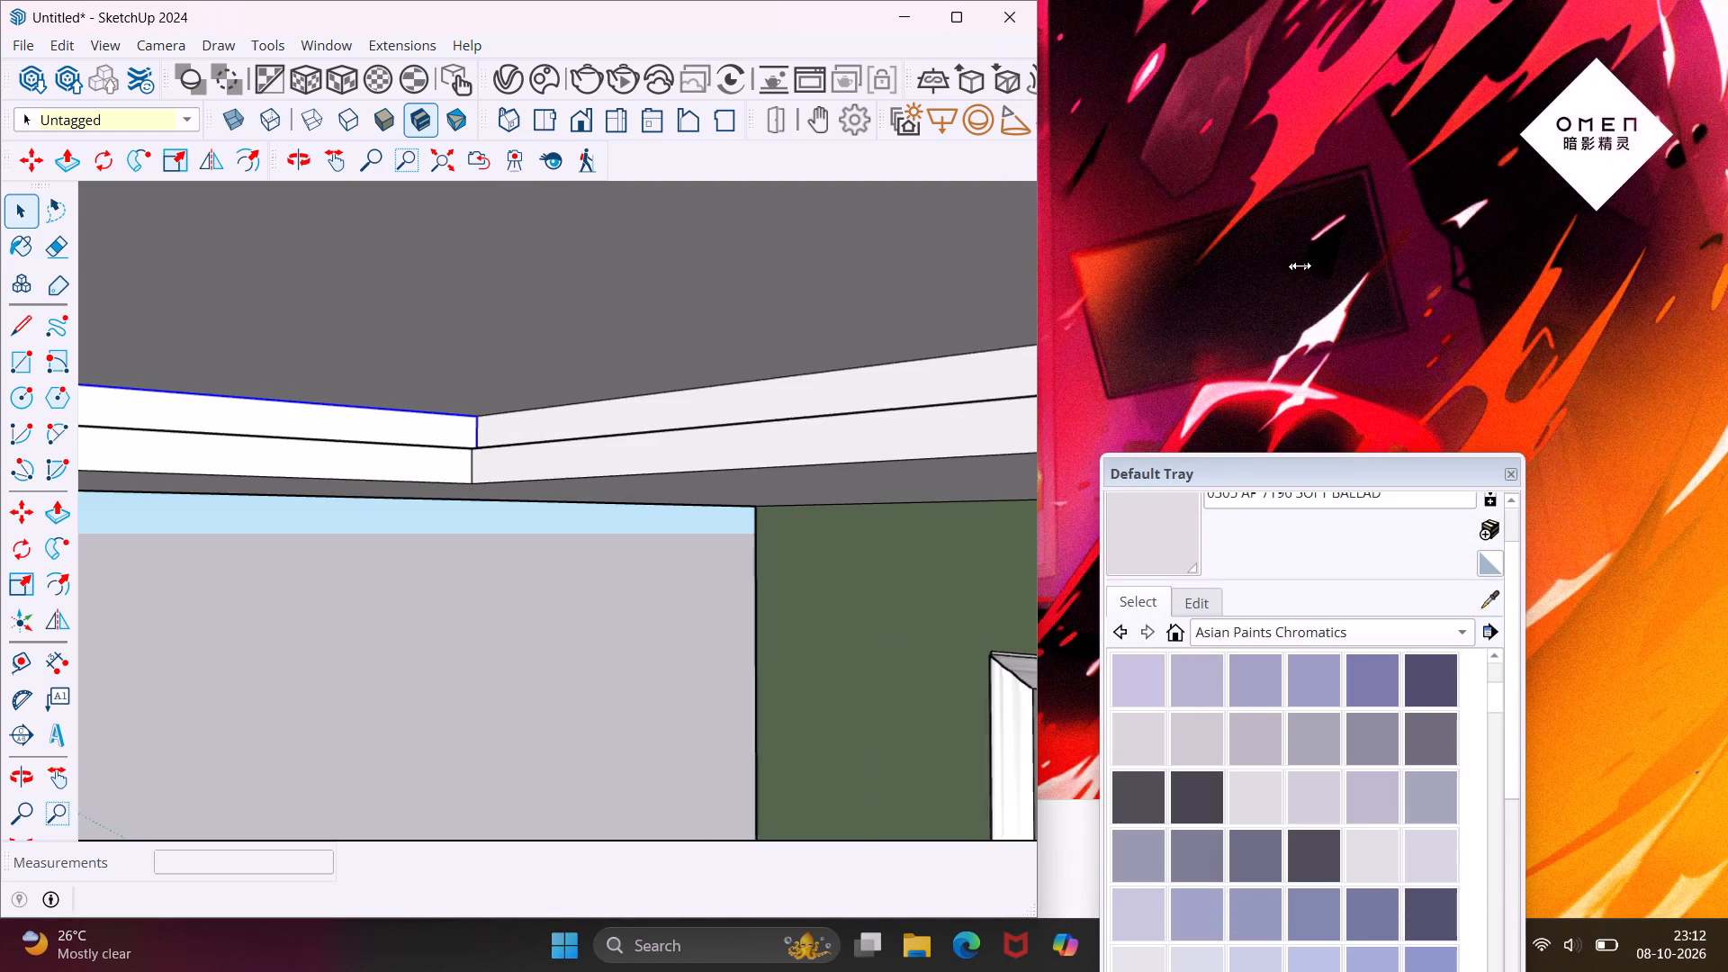
pyautogui.moveTo(1301, 265); pyautogui.dragTo(1727, 263)
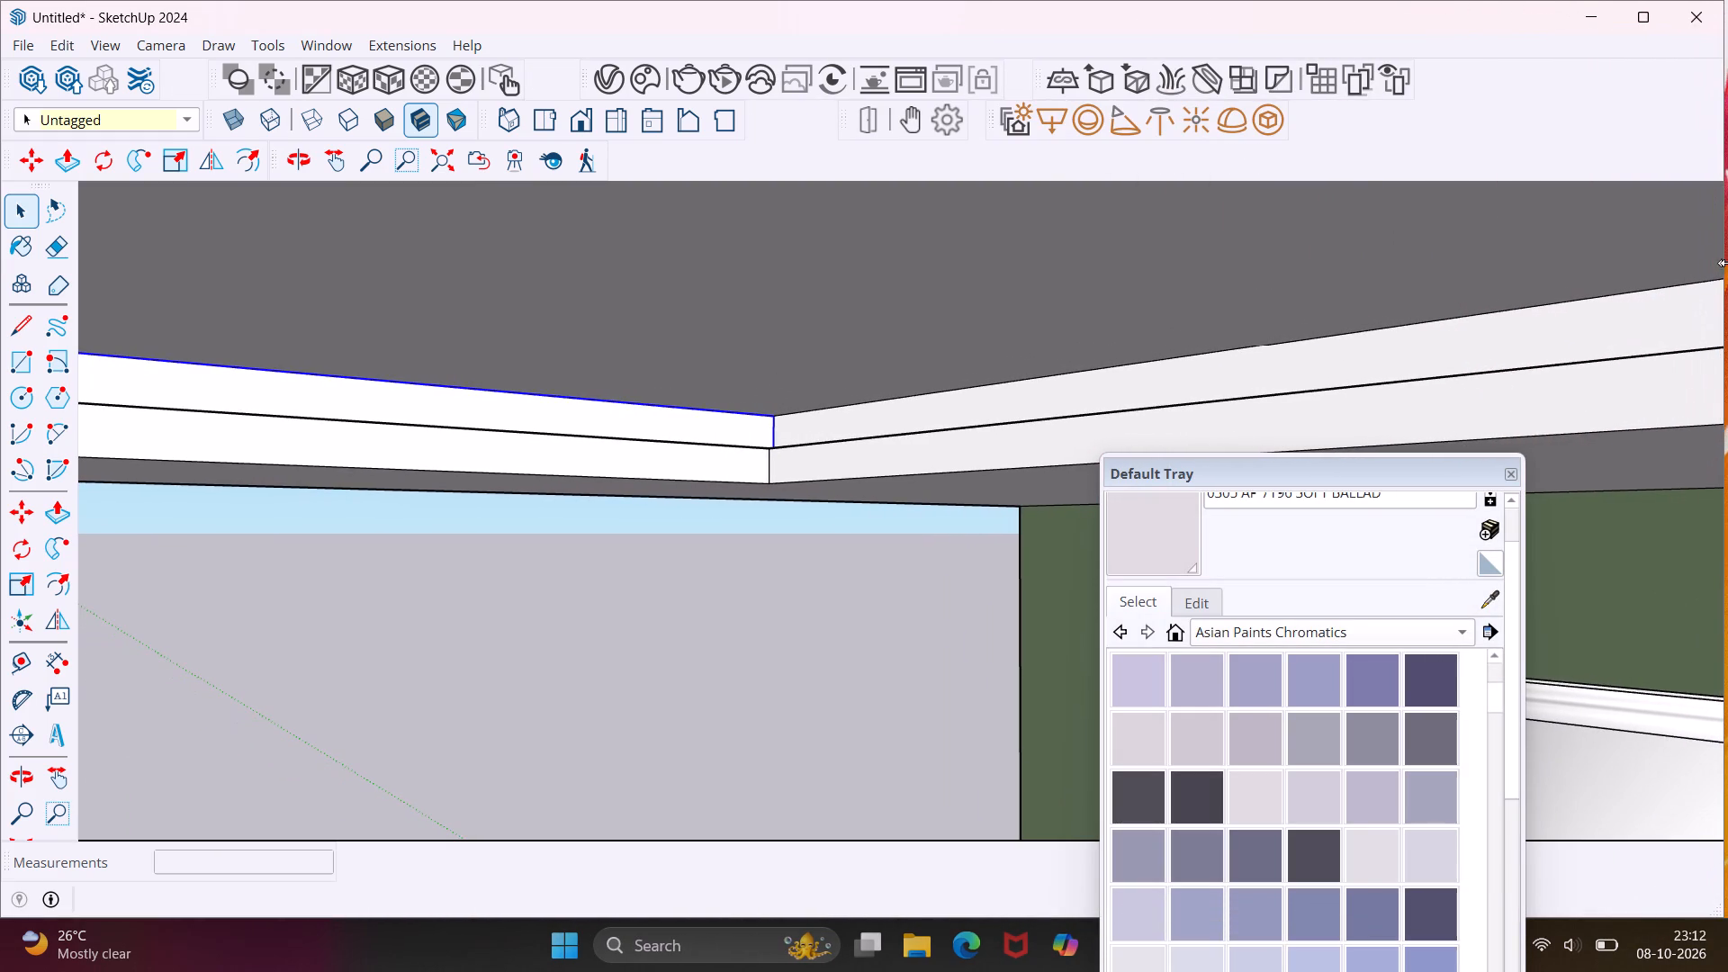
pyautogui.moveTo(1727, 263); pyautogui.dragTo(1727, 264)
pyautogui.moveTo(1308, 478); pyautogui.dragTo(1660, 211)
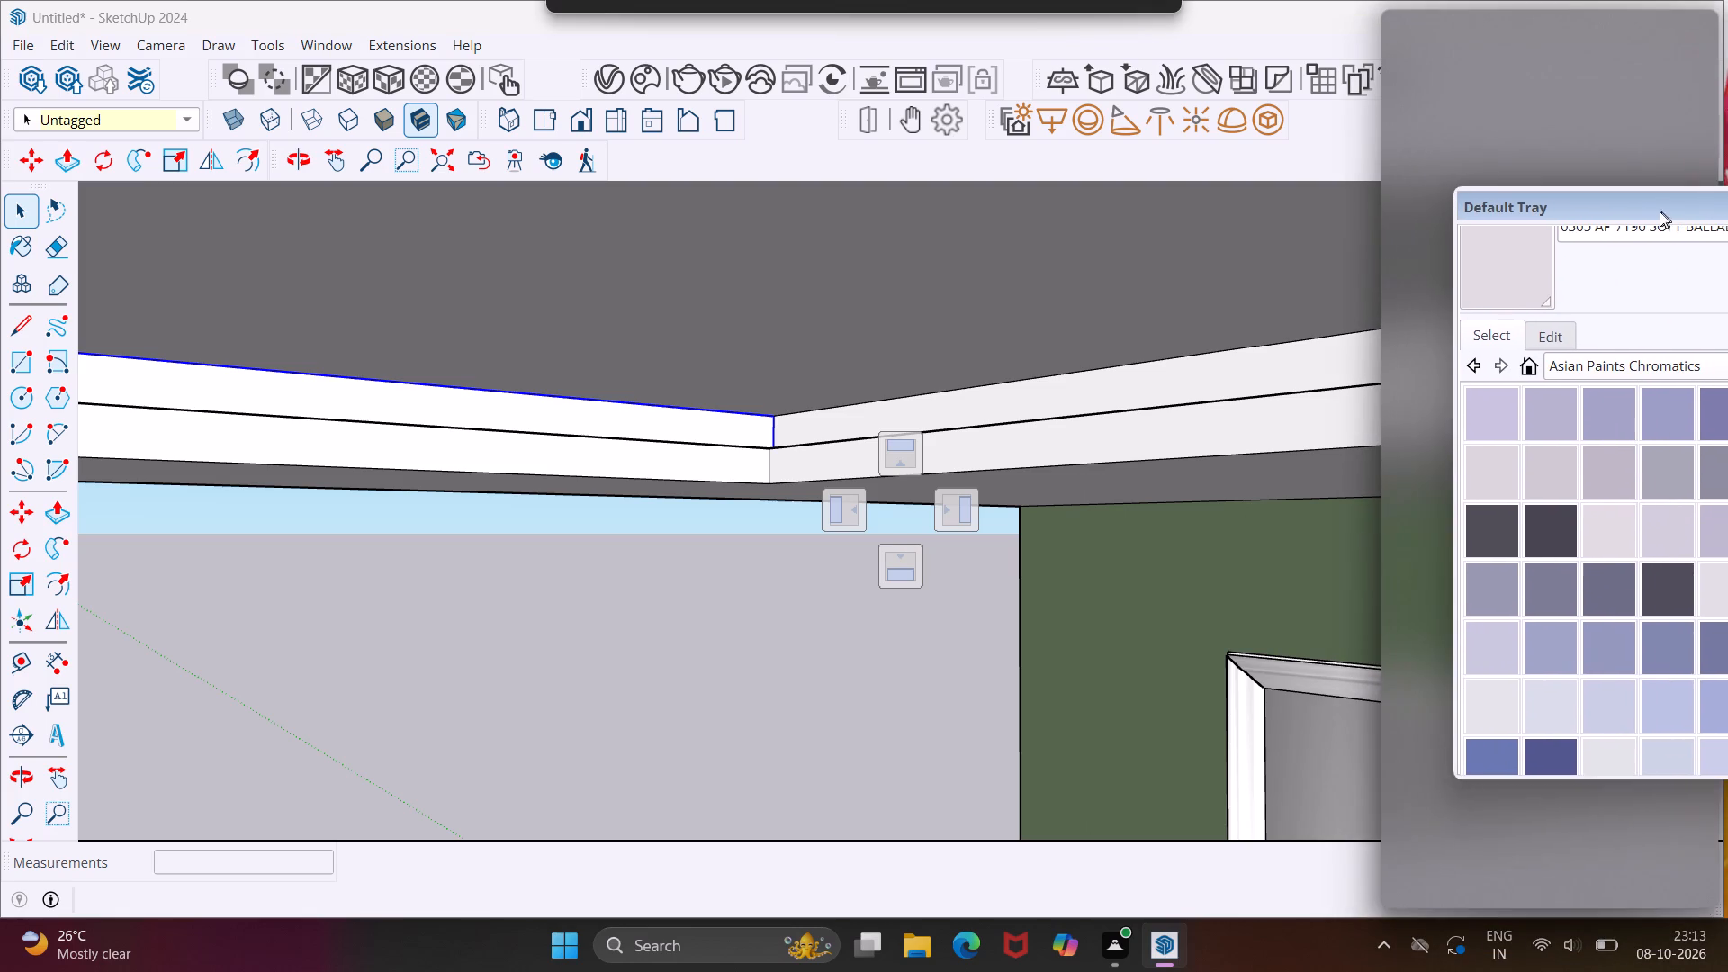
pyautogui.moveTo(1660, 211); pyautogui.dragTo(1596, 222)
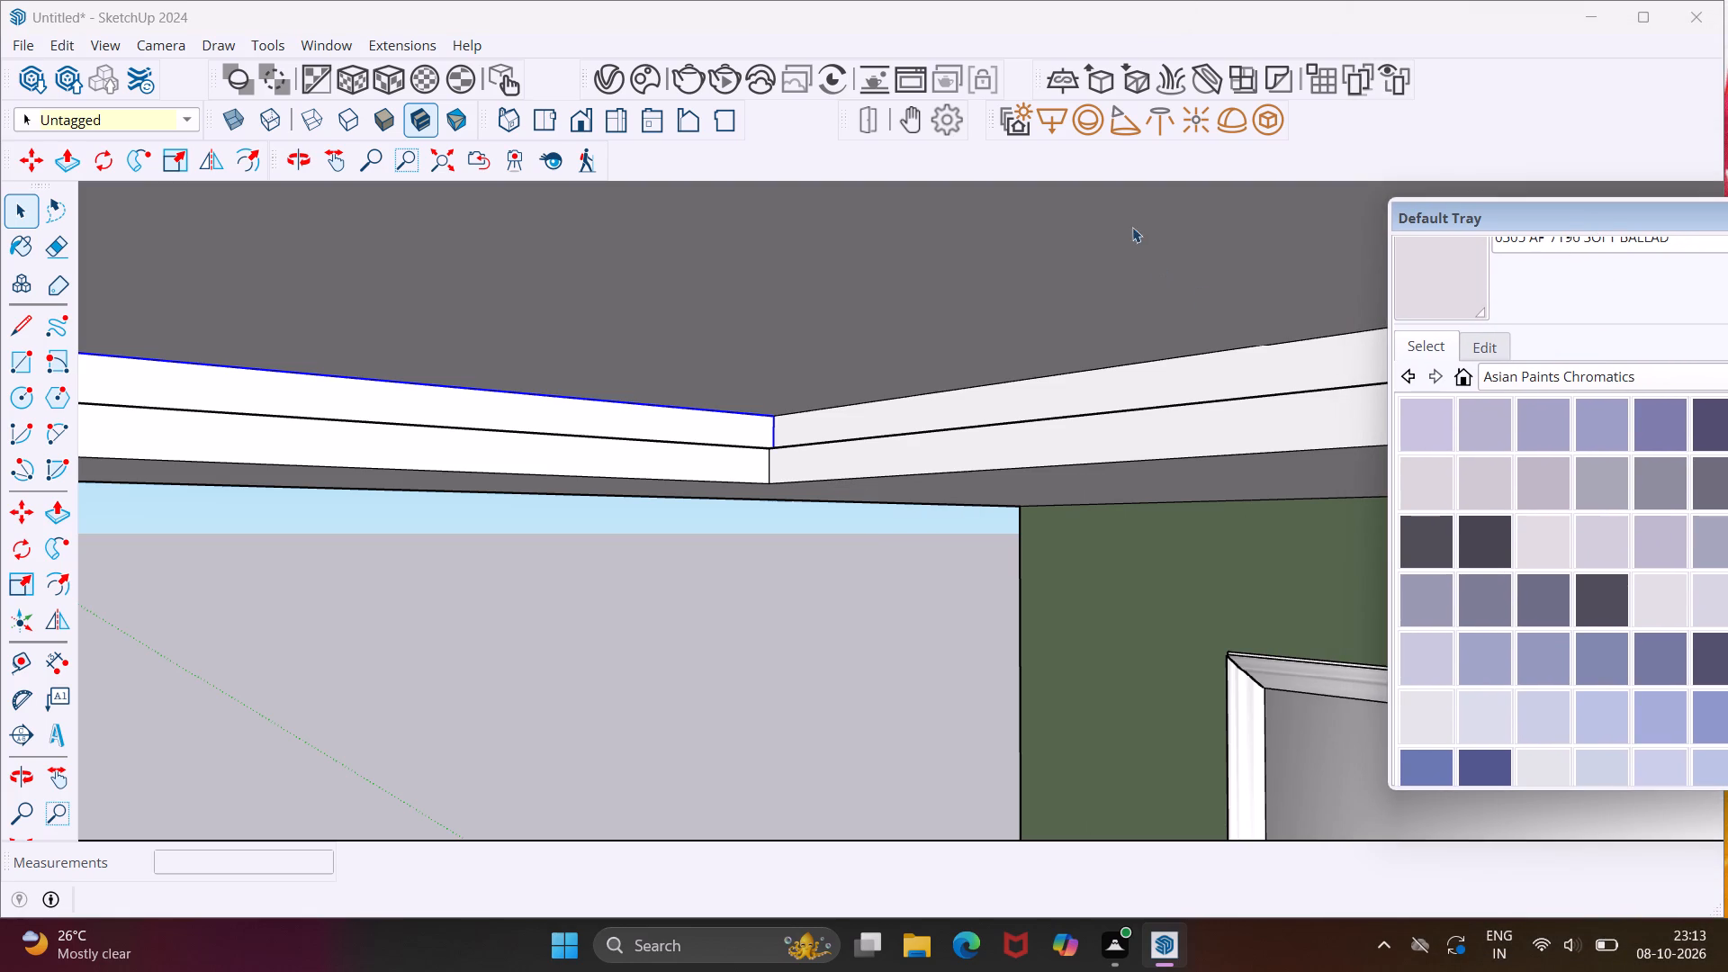
# Convert the grouped upper strip opposite the bed wall into a V-Ray mesh light.
pyautogui.click(1274, 115)
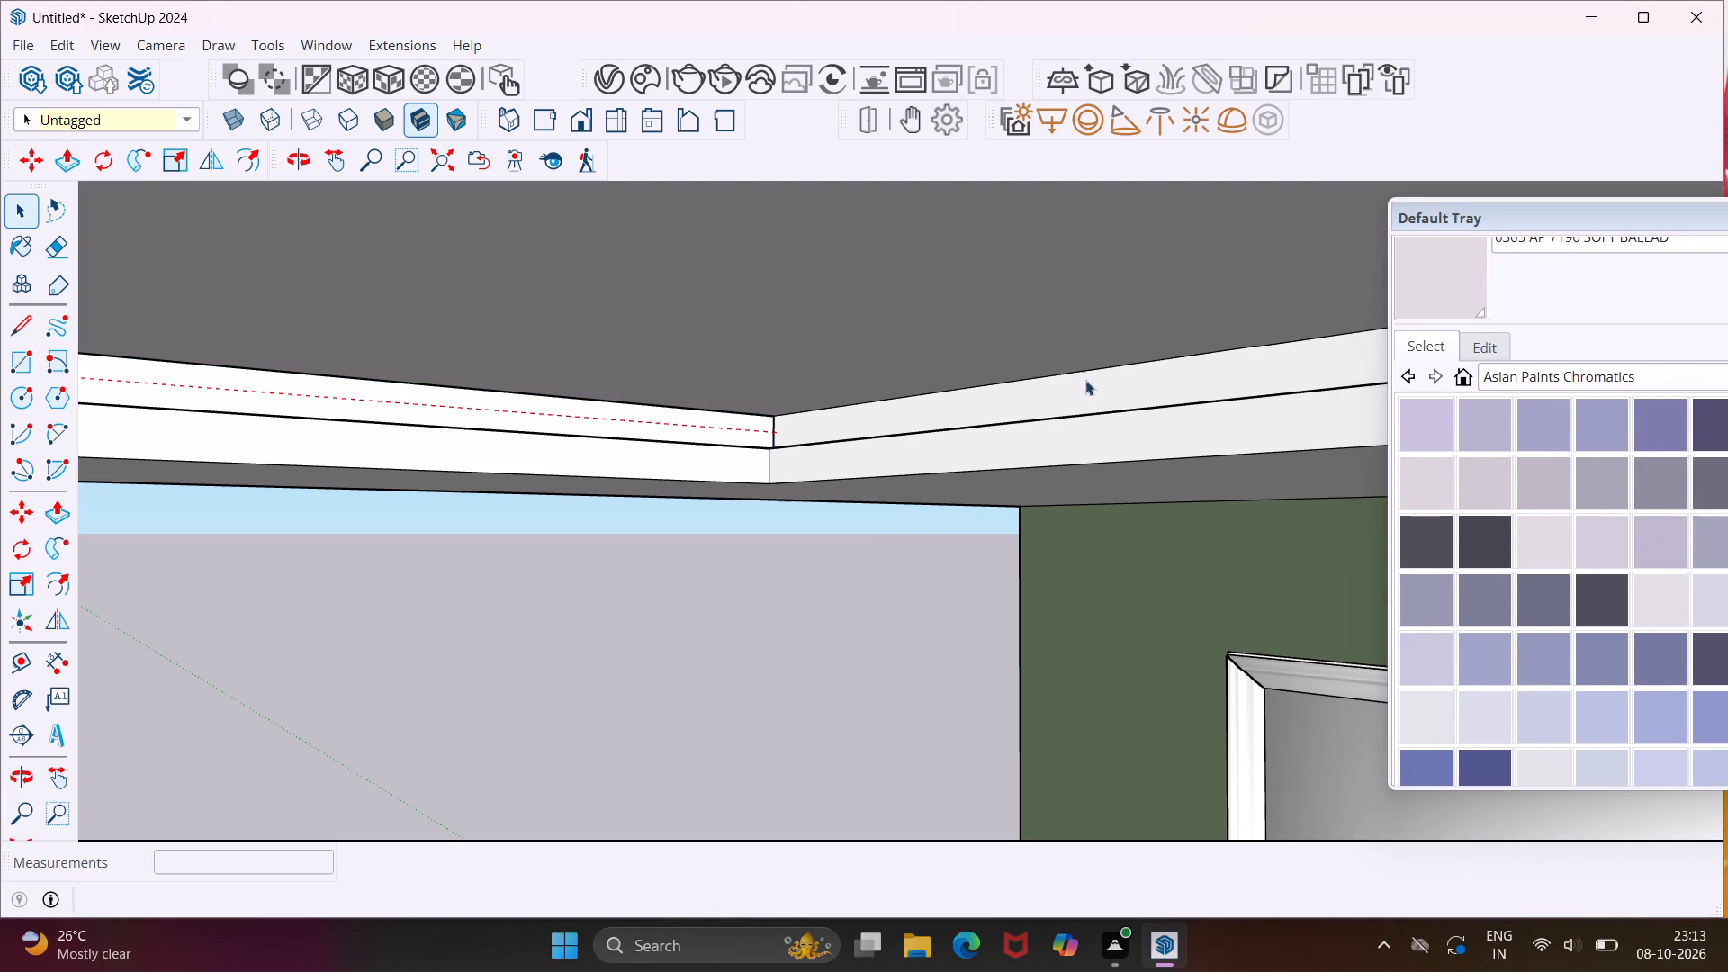
# Group the upper strip of the recess side face along the wardrobe and convert it into a V-Ray mesh light.
pyautogui.click(1099, 399)
pyautogui.rightClick(1099, 399)
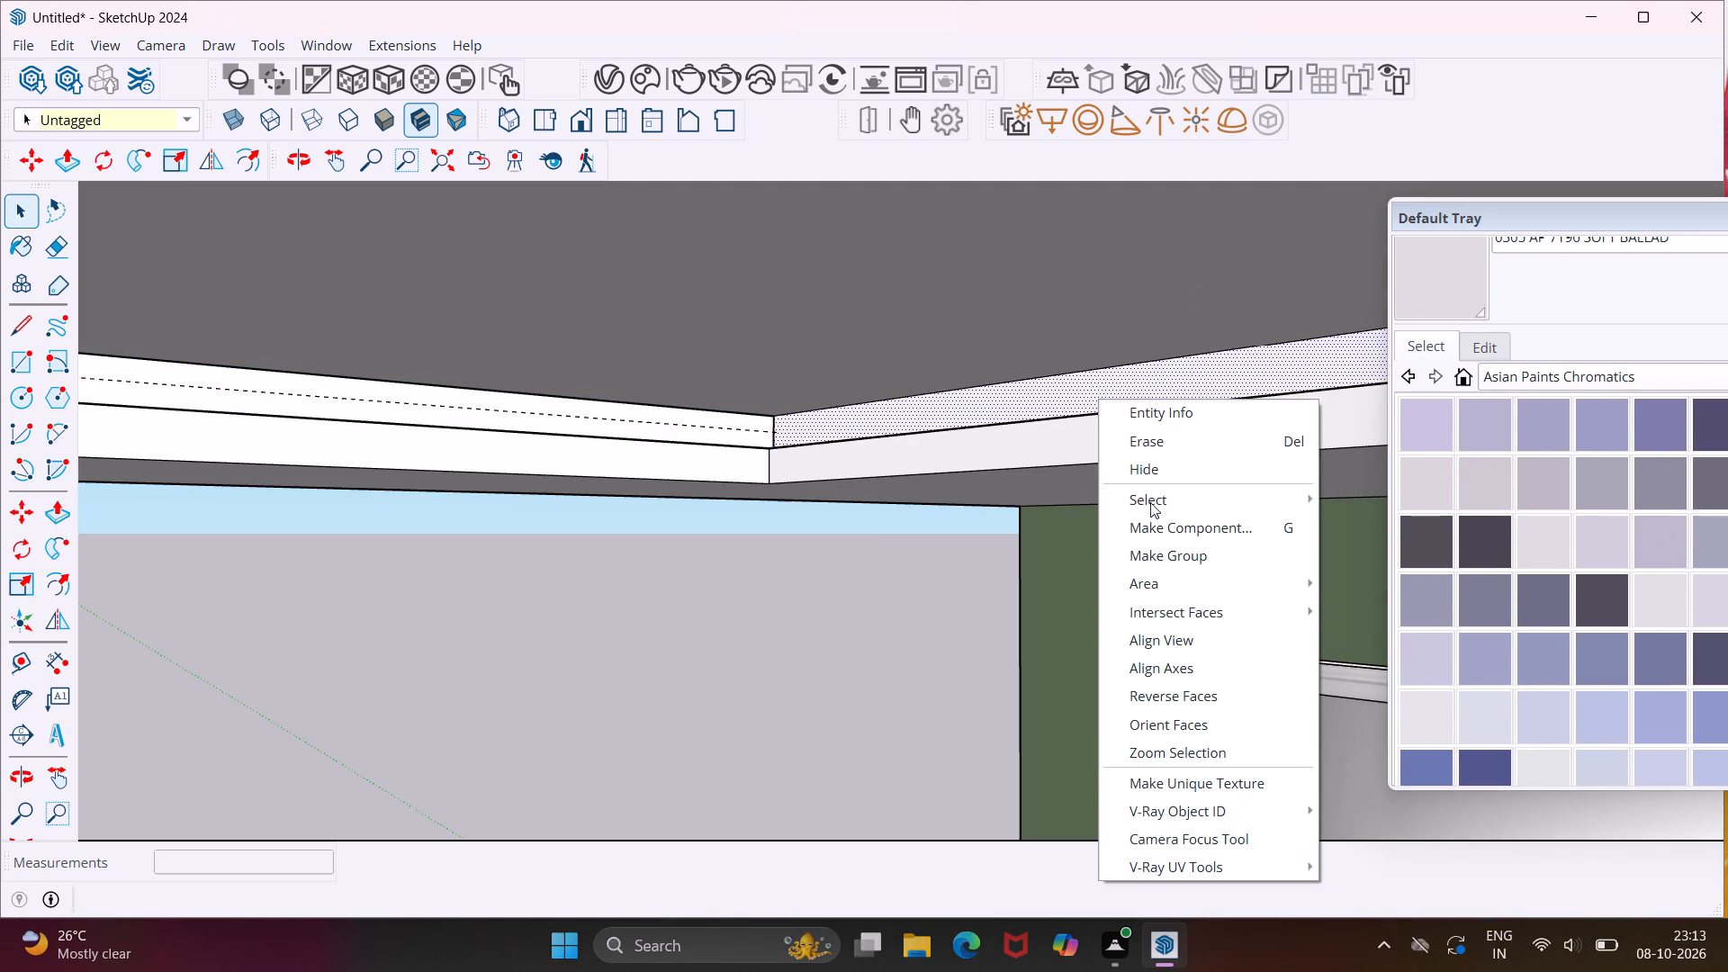
pyautogui.click(1168, 561)
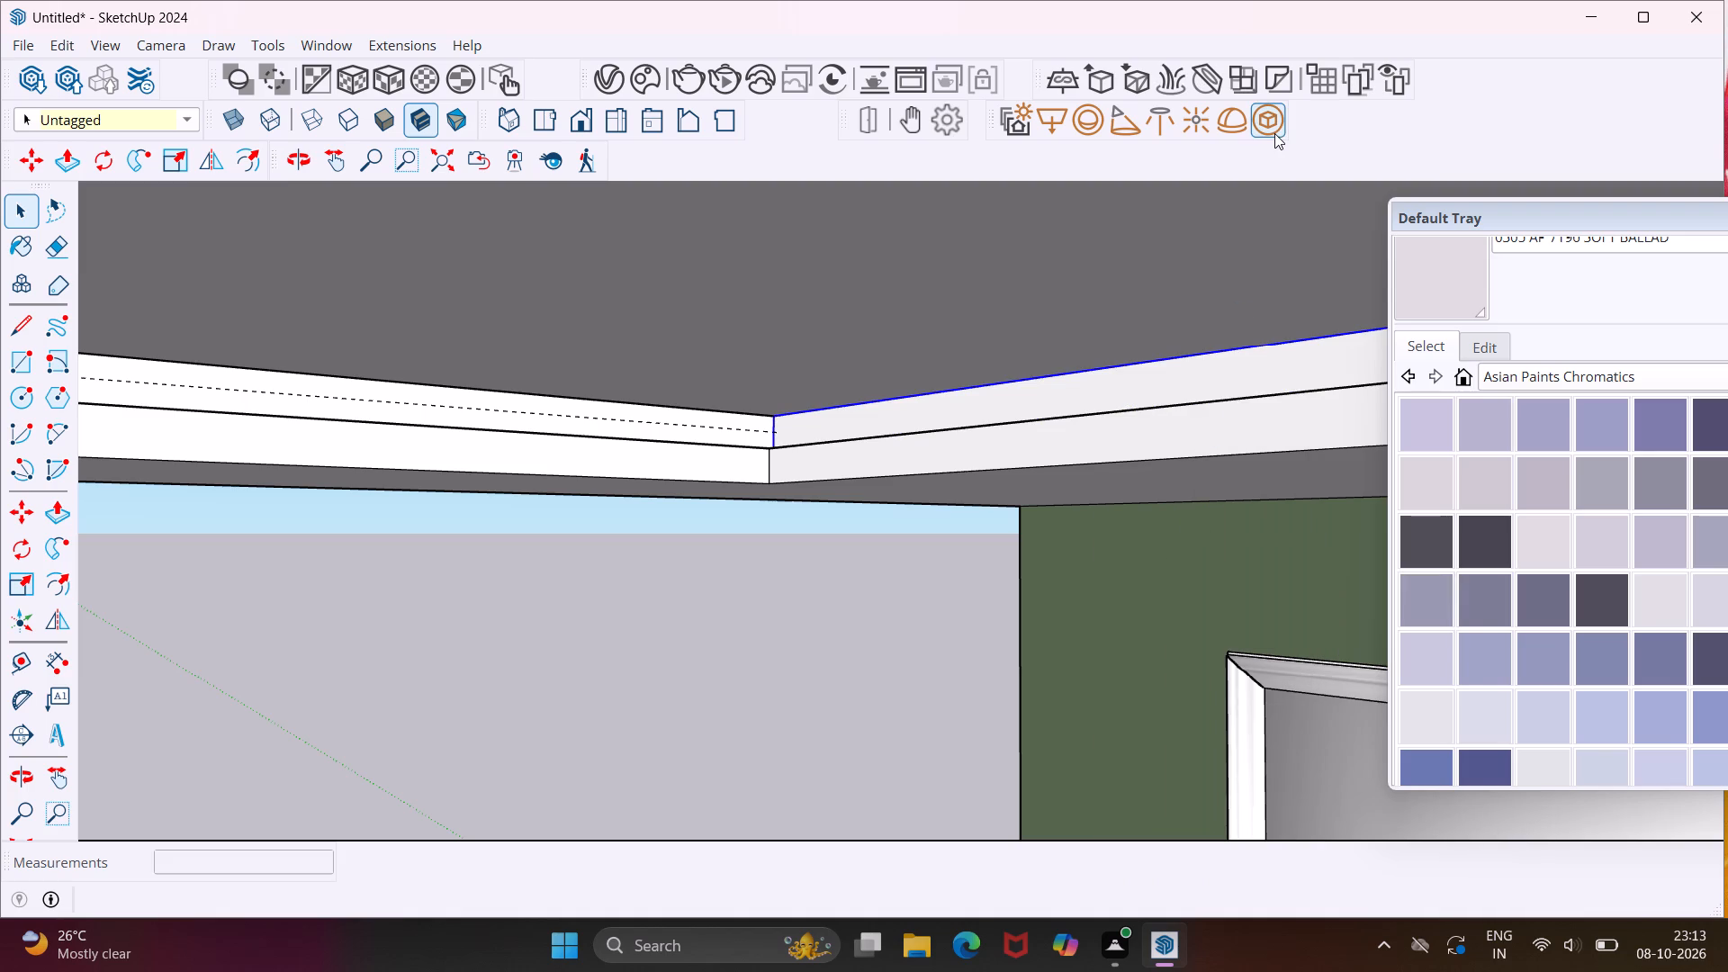
pyautogui.click(1274, 132)
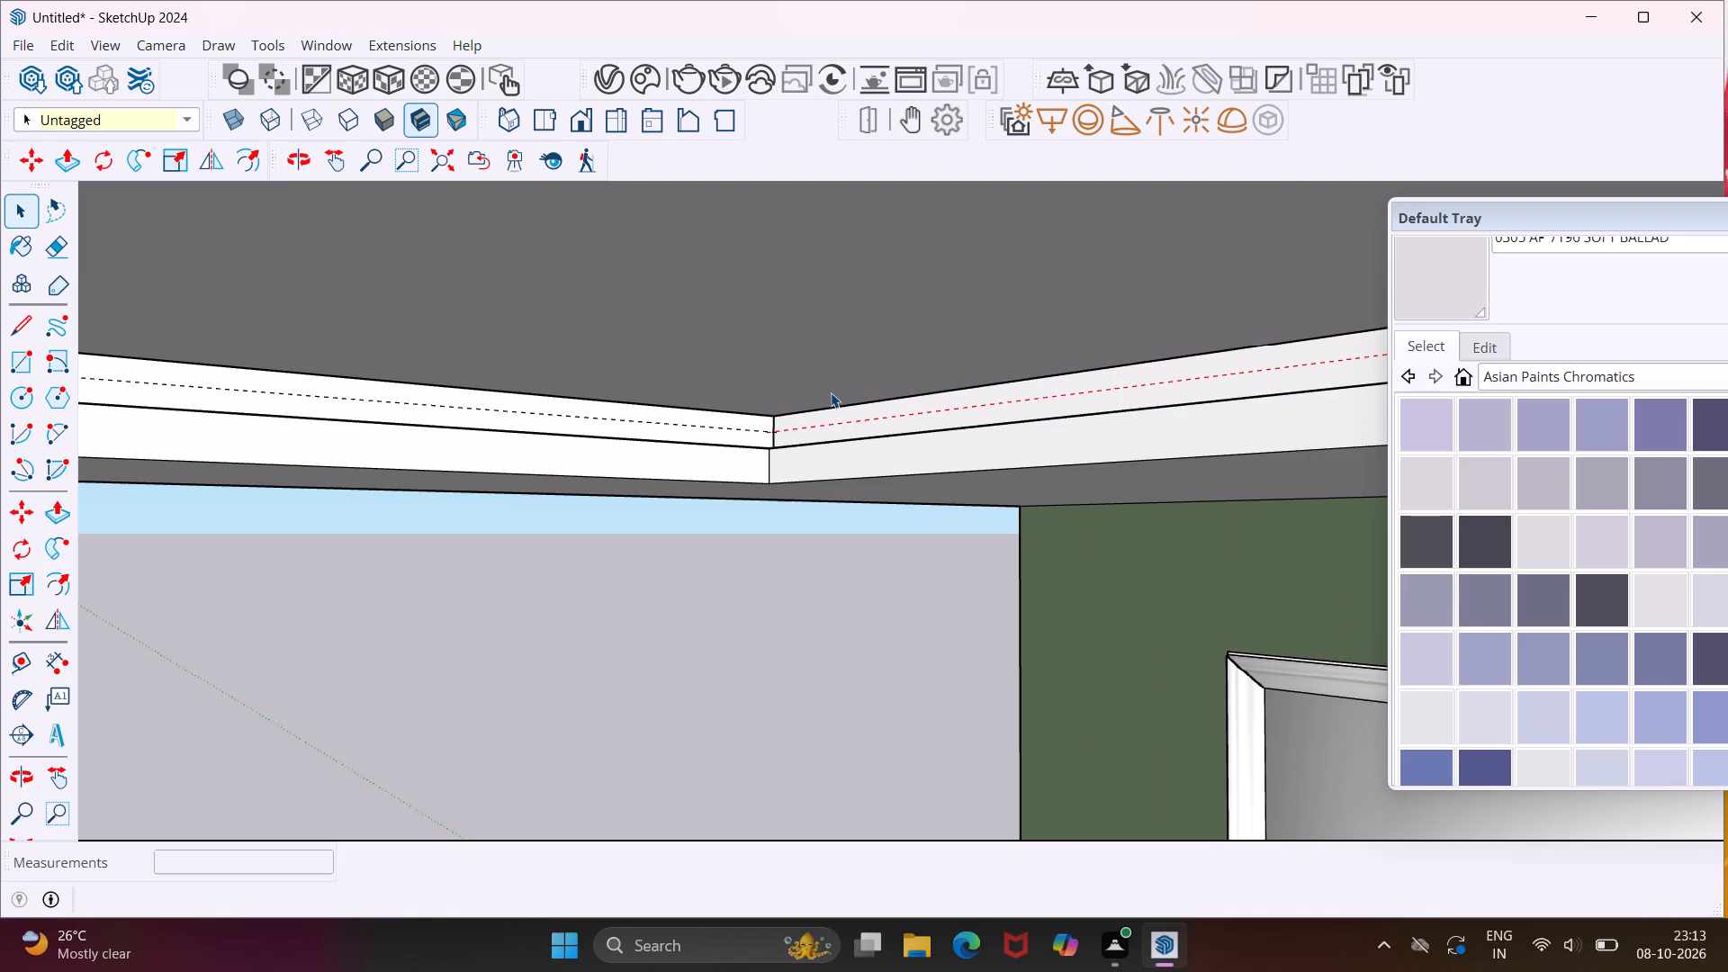
# Group the upper strip of the recess side face along the bed wall.
pyautogui.scroll(-1, 831, 392)
pyautogui.moveTo(834, 392); pyautogui.dragTo(1584, 333, button='middle')
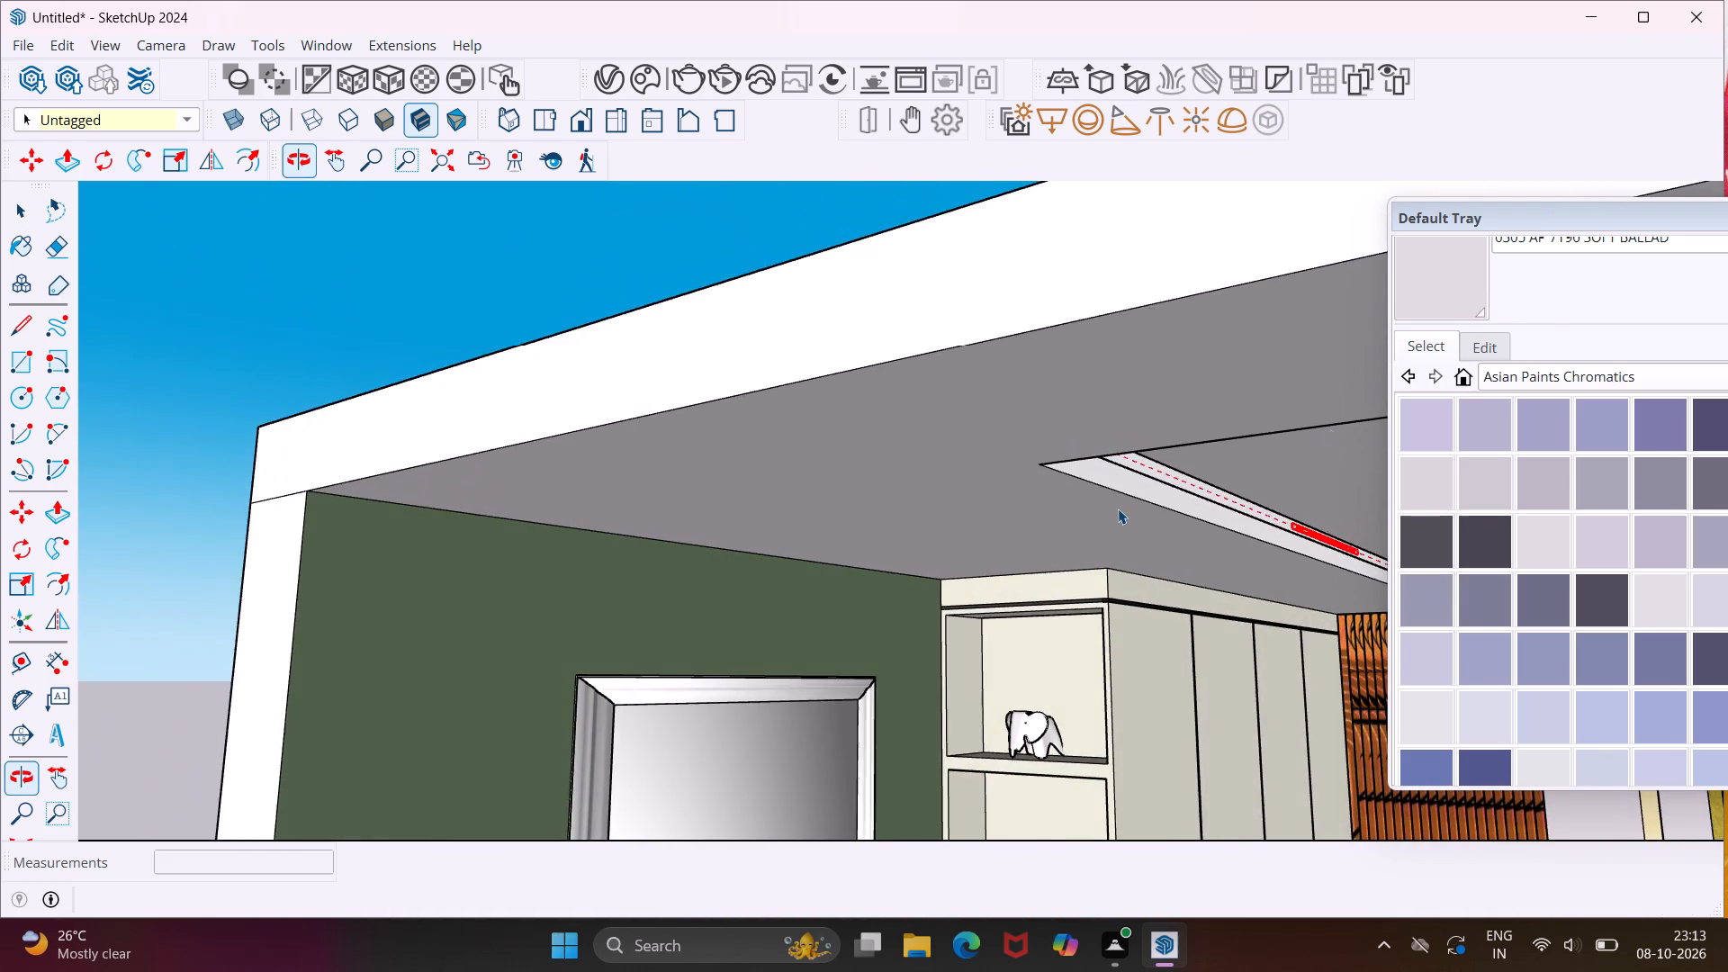
pyautogui.scroll(-4, 1112, 509)
pyautogui.scroll(-1, 1125, 627)
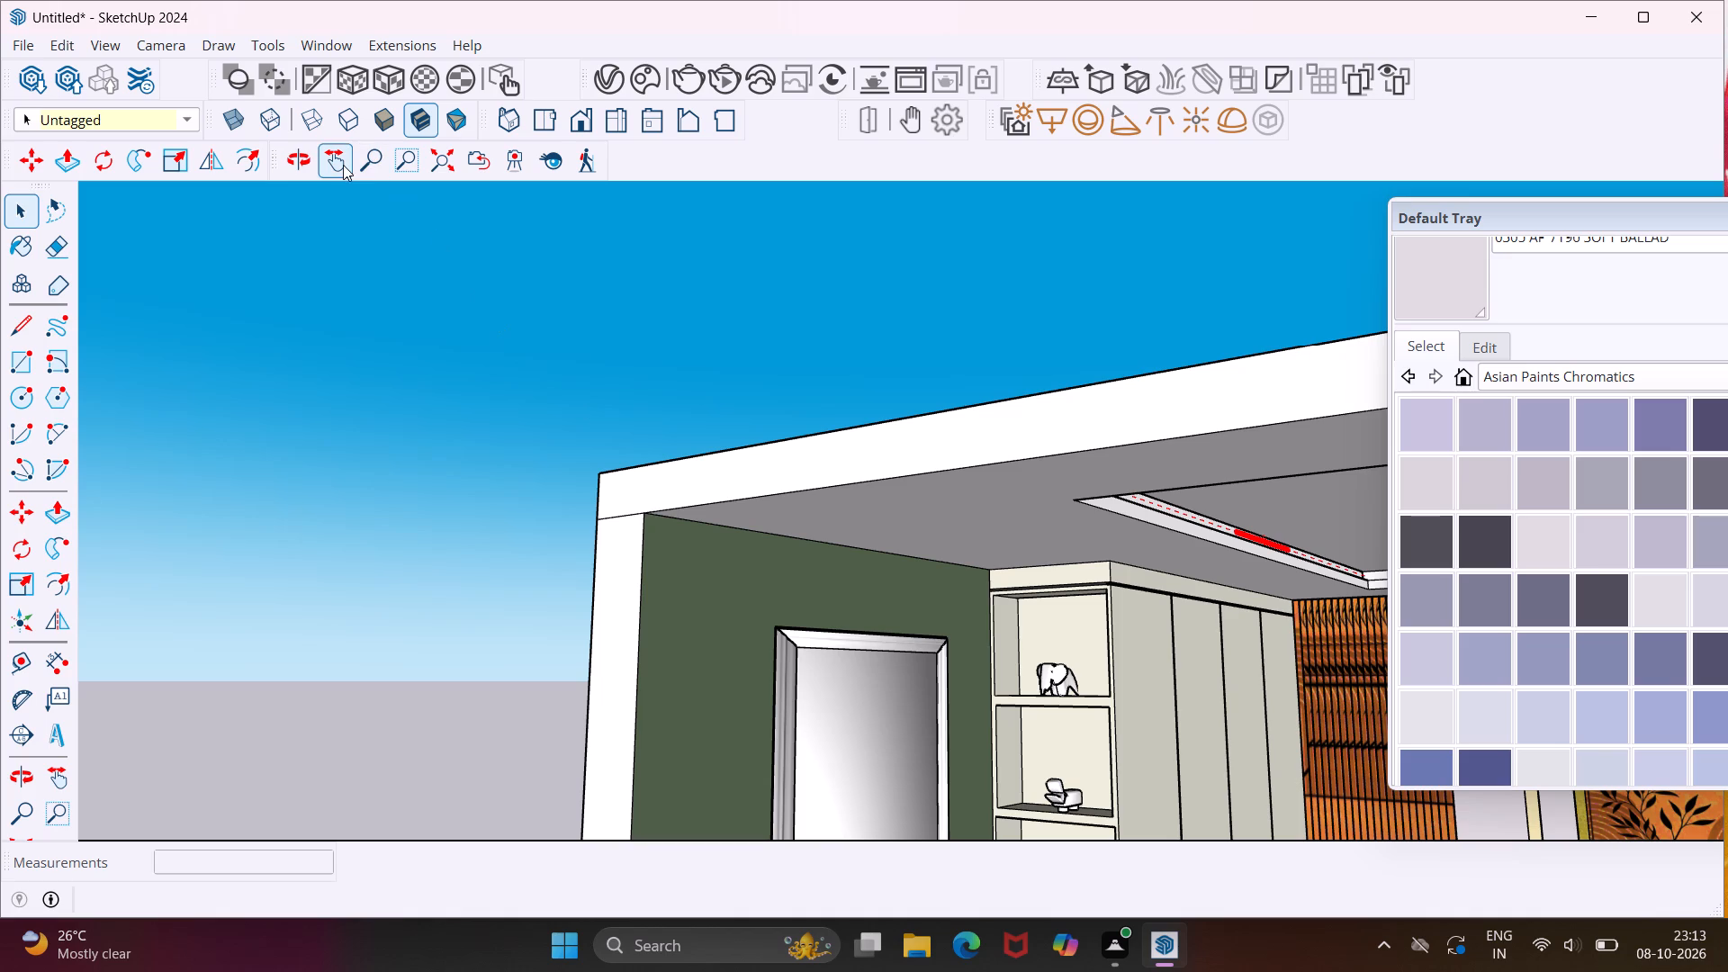
pyautogui.click(342, 165)
pyautogui.moveTo(761, 502); pyautogui.dragTo(249, 628)
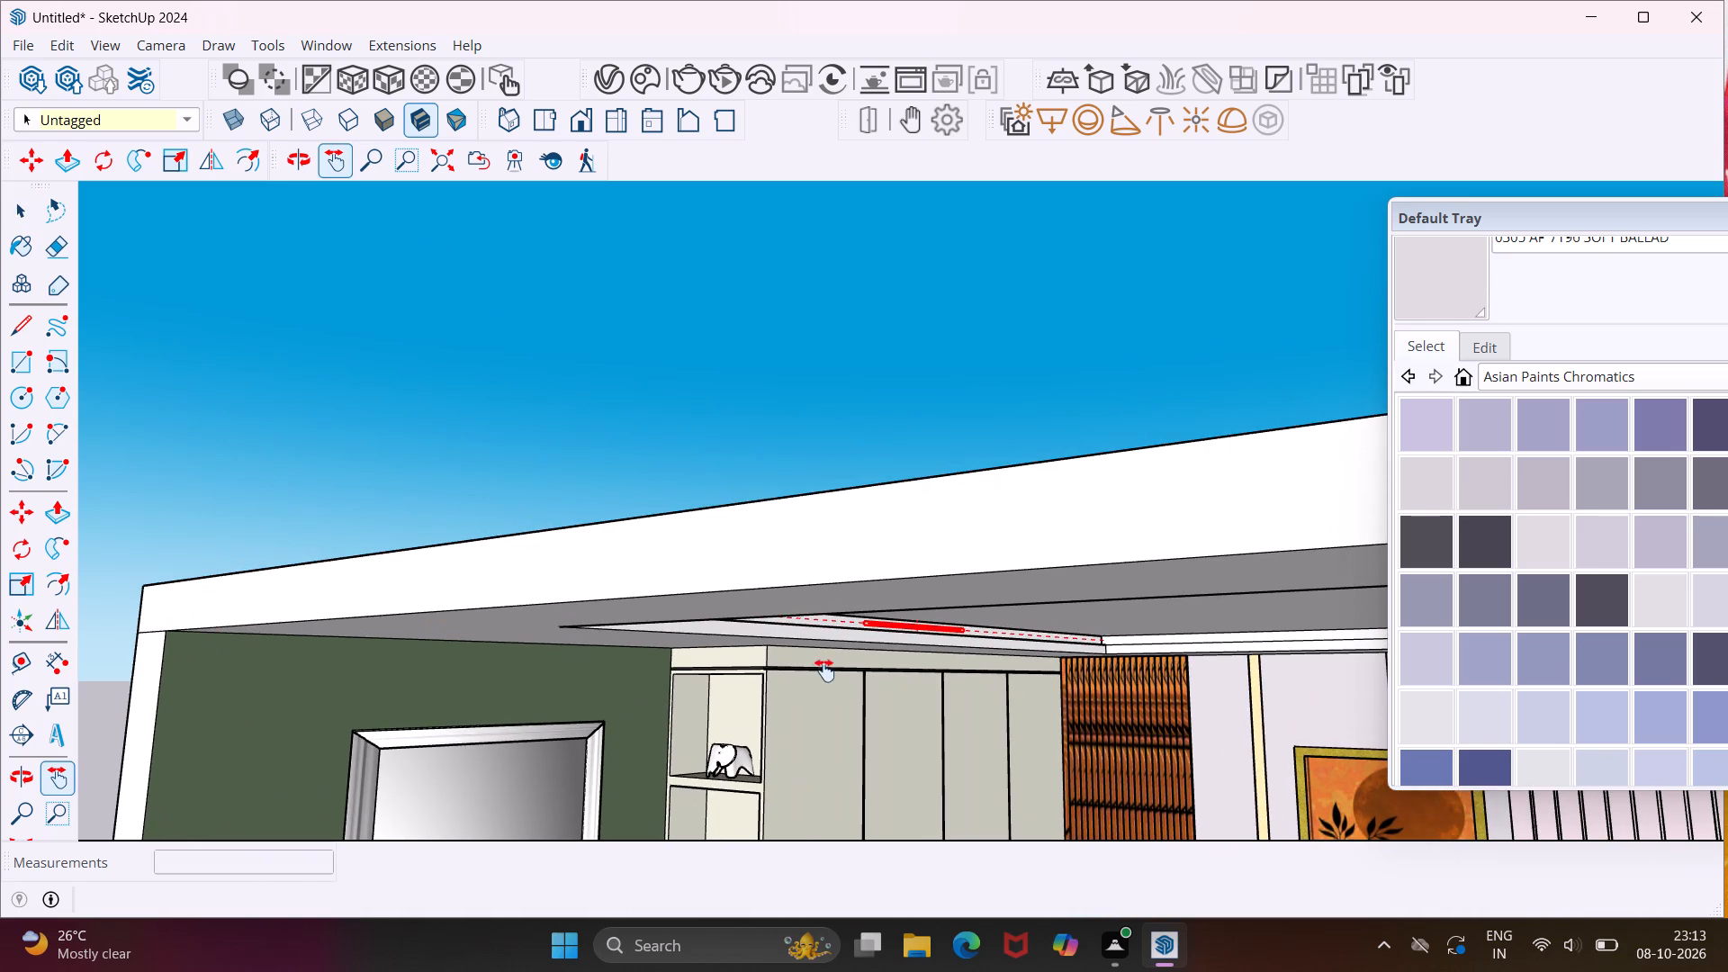
pyautogui.press('Escape')
pyautogui.press('space')
pyautogui.scroll(7, 1206, 640)
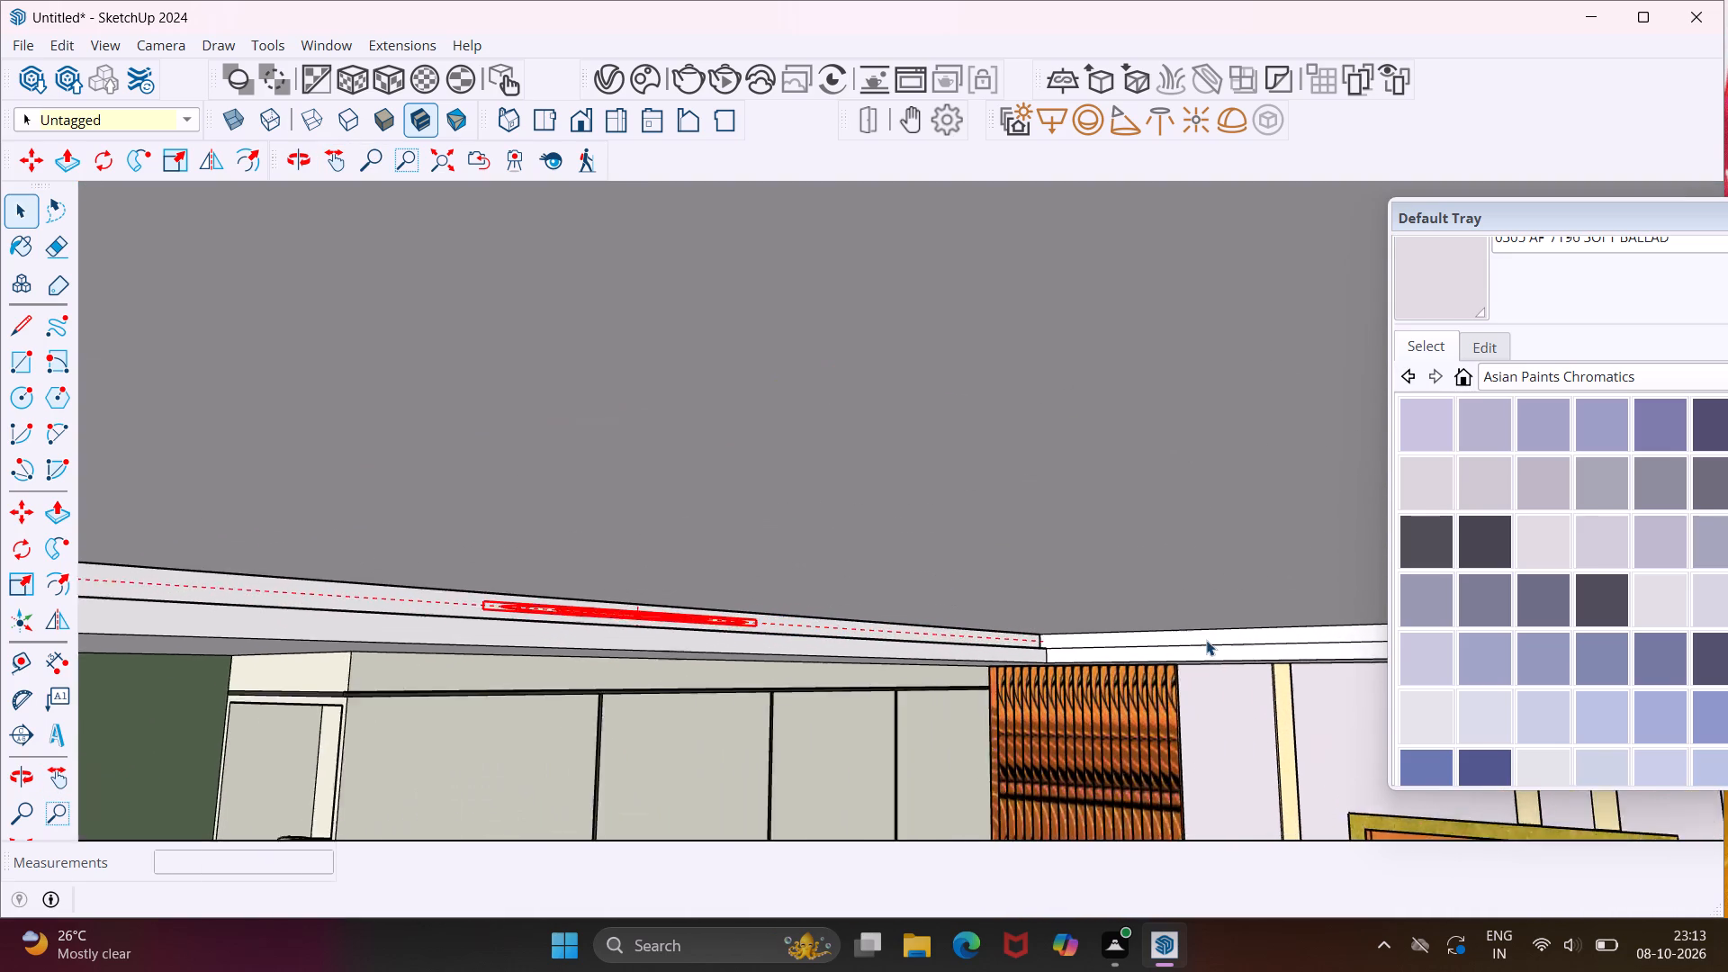
pyautogui.scroll(1, 1206, 640)
pyautogui.click(1206, 640)
pyautogui.rightClick(1206, 640)
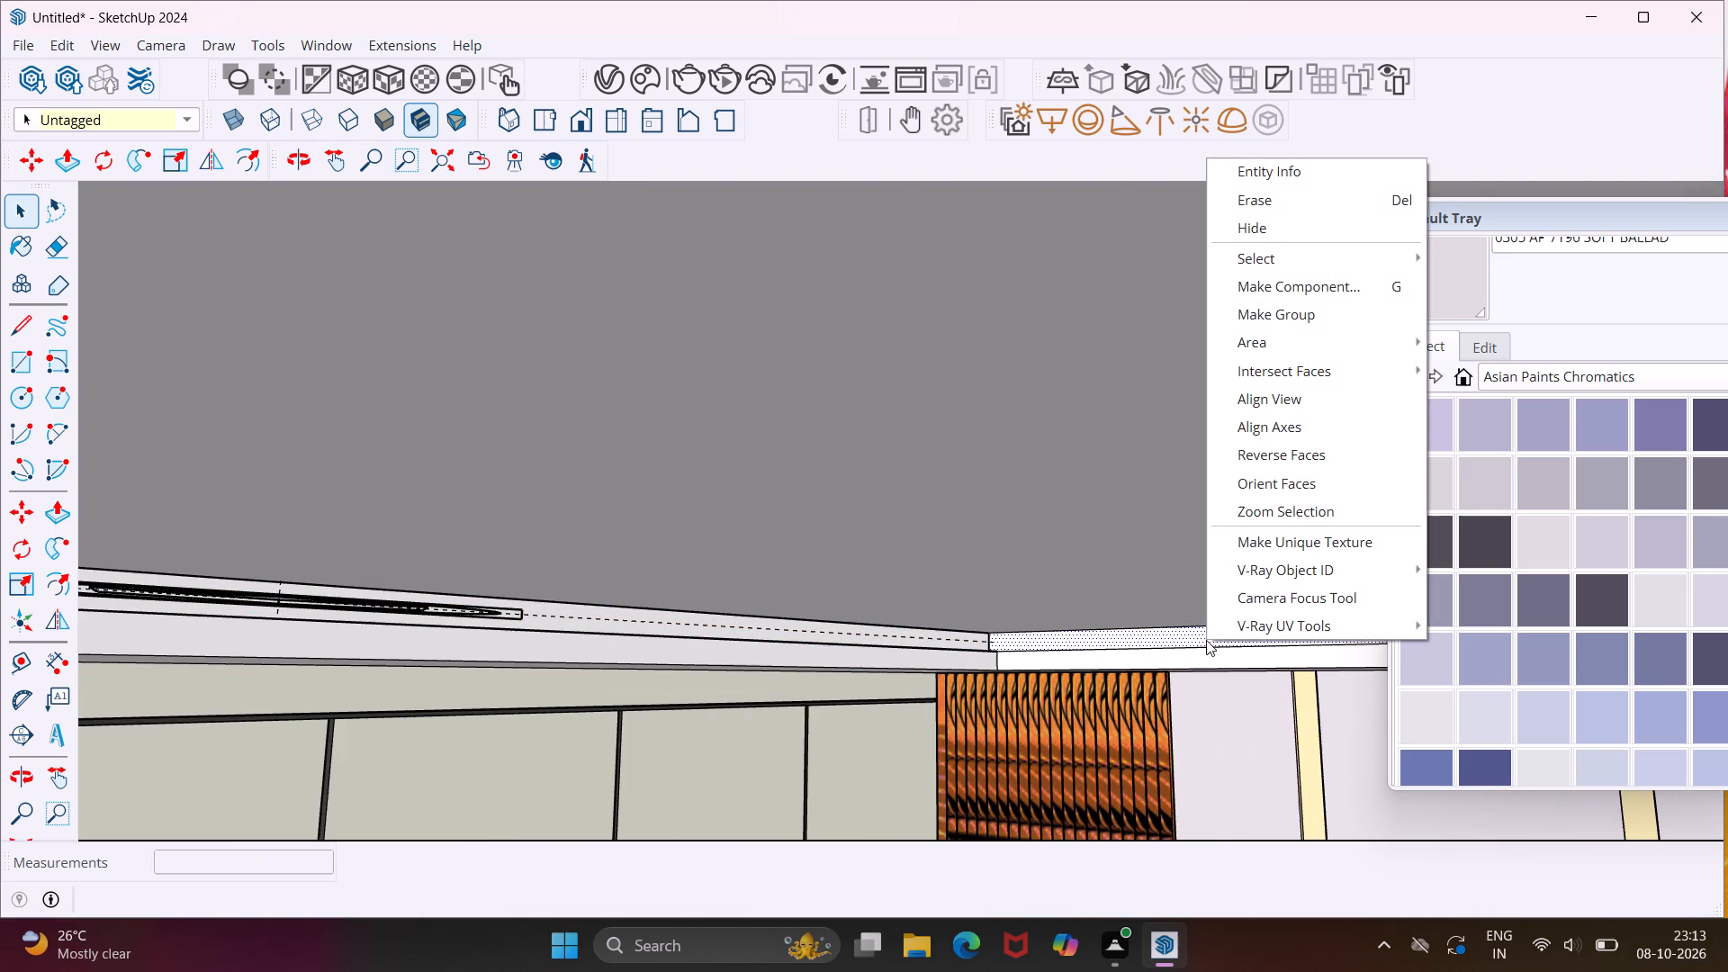
pyautogui.click(1280, 324)
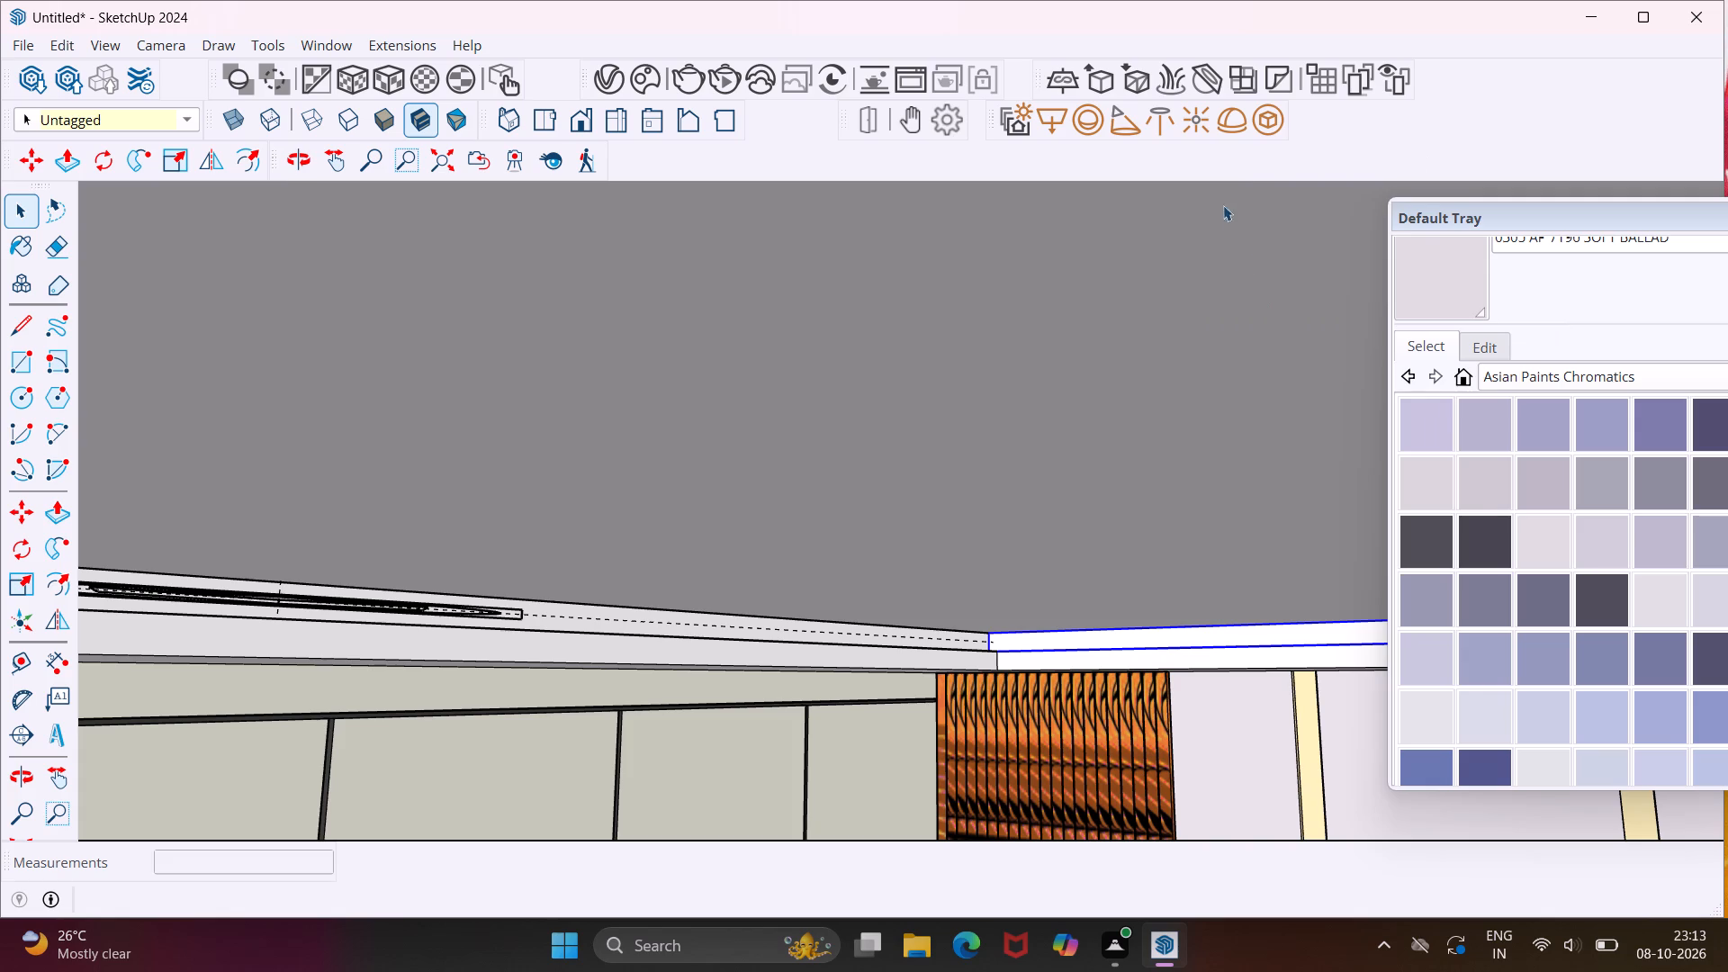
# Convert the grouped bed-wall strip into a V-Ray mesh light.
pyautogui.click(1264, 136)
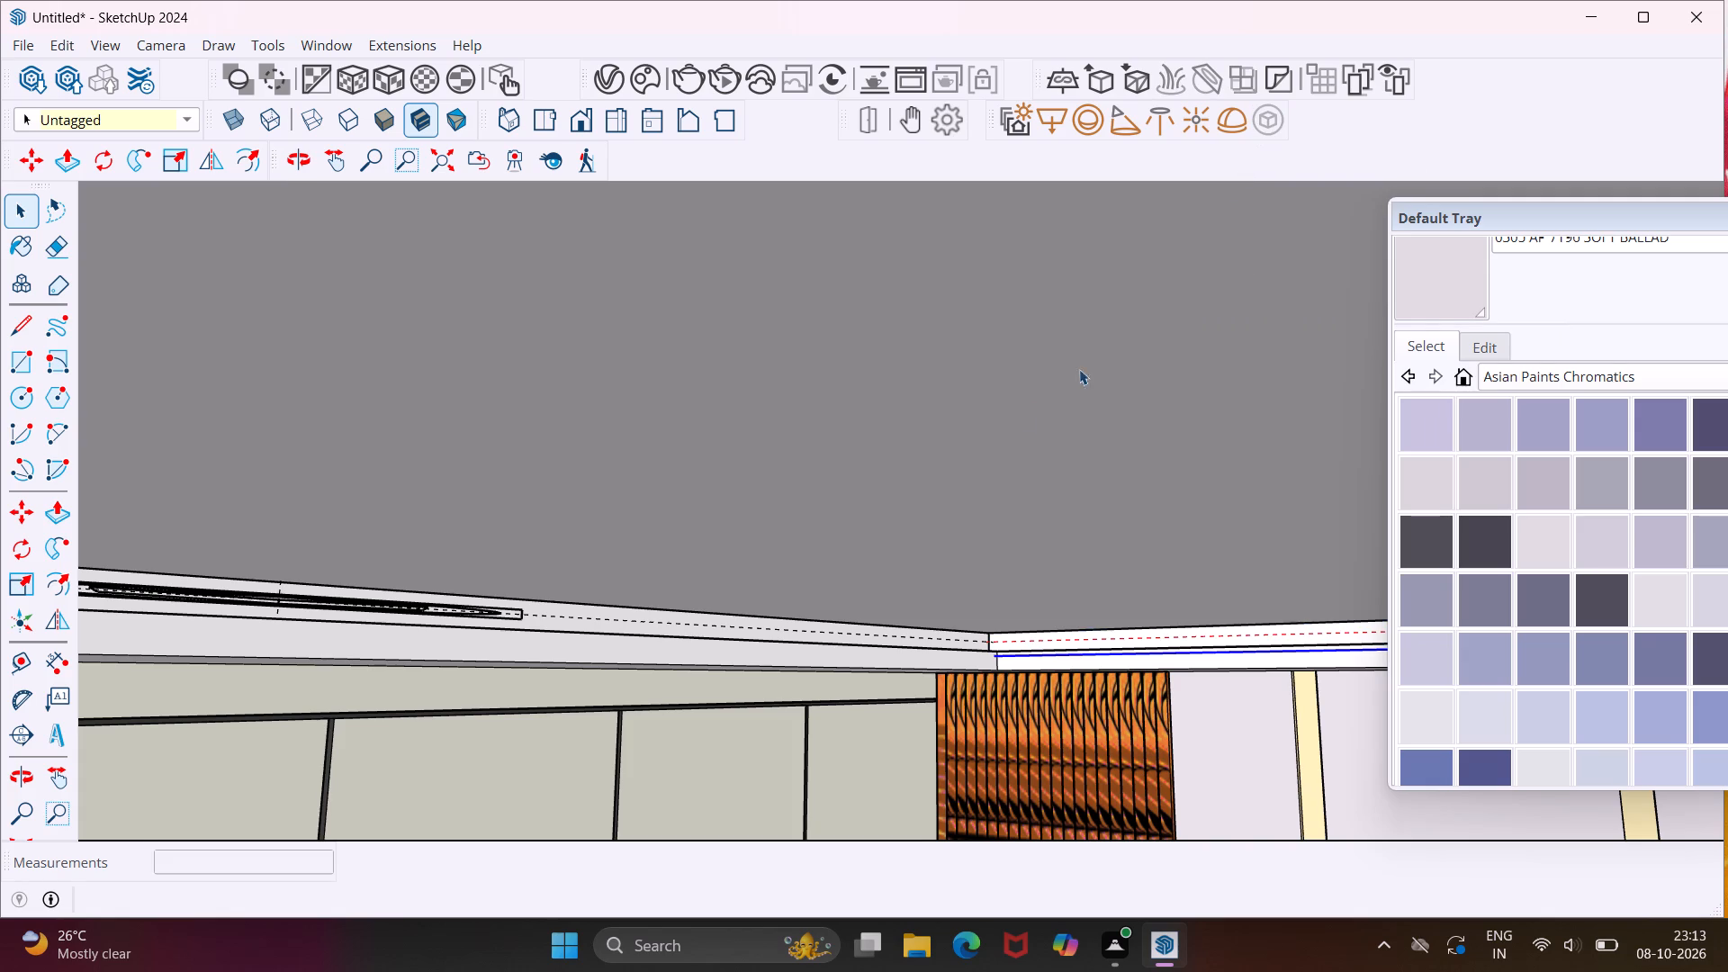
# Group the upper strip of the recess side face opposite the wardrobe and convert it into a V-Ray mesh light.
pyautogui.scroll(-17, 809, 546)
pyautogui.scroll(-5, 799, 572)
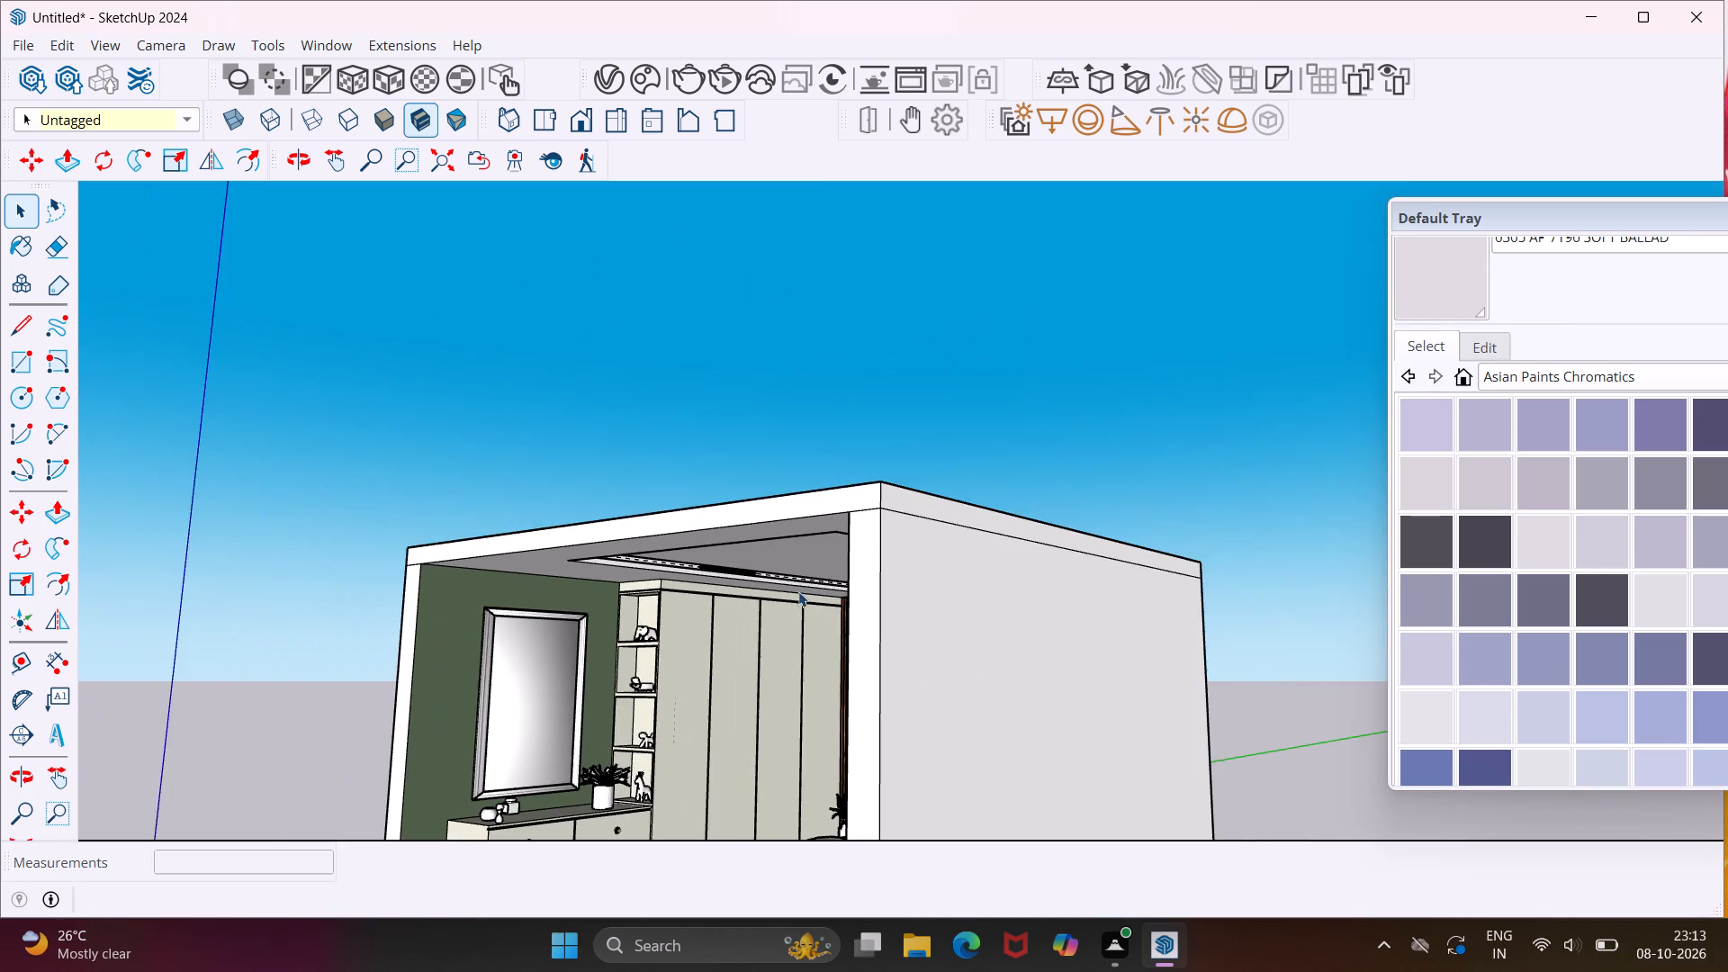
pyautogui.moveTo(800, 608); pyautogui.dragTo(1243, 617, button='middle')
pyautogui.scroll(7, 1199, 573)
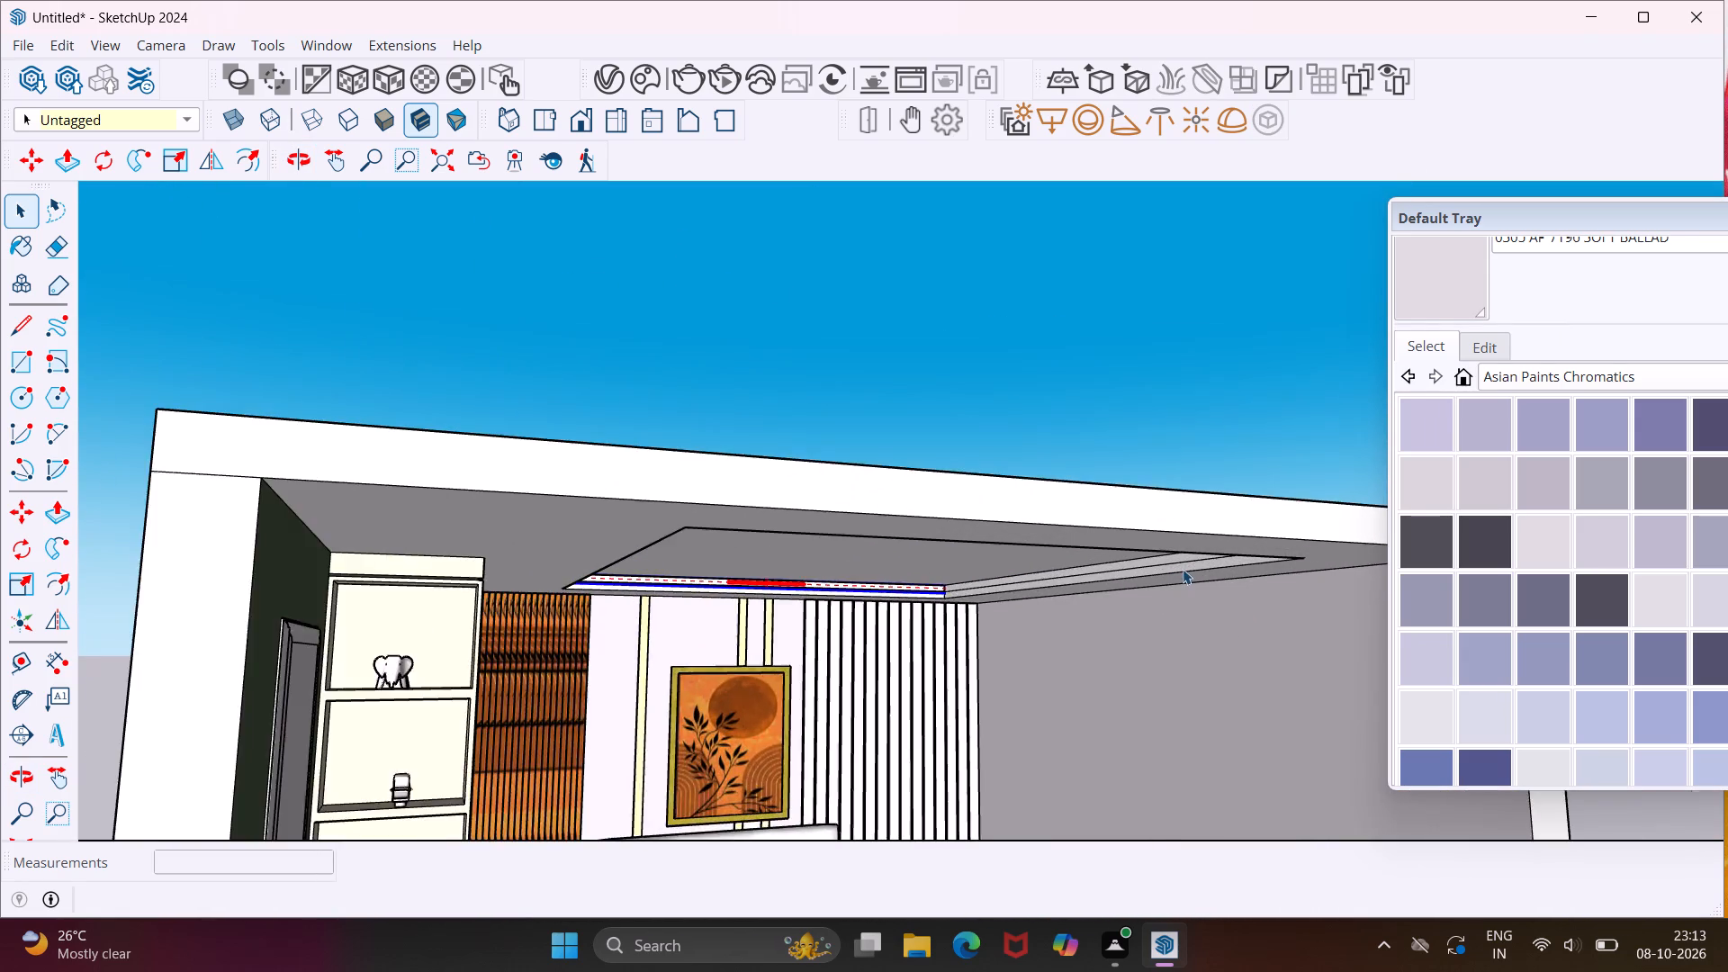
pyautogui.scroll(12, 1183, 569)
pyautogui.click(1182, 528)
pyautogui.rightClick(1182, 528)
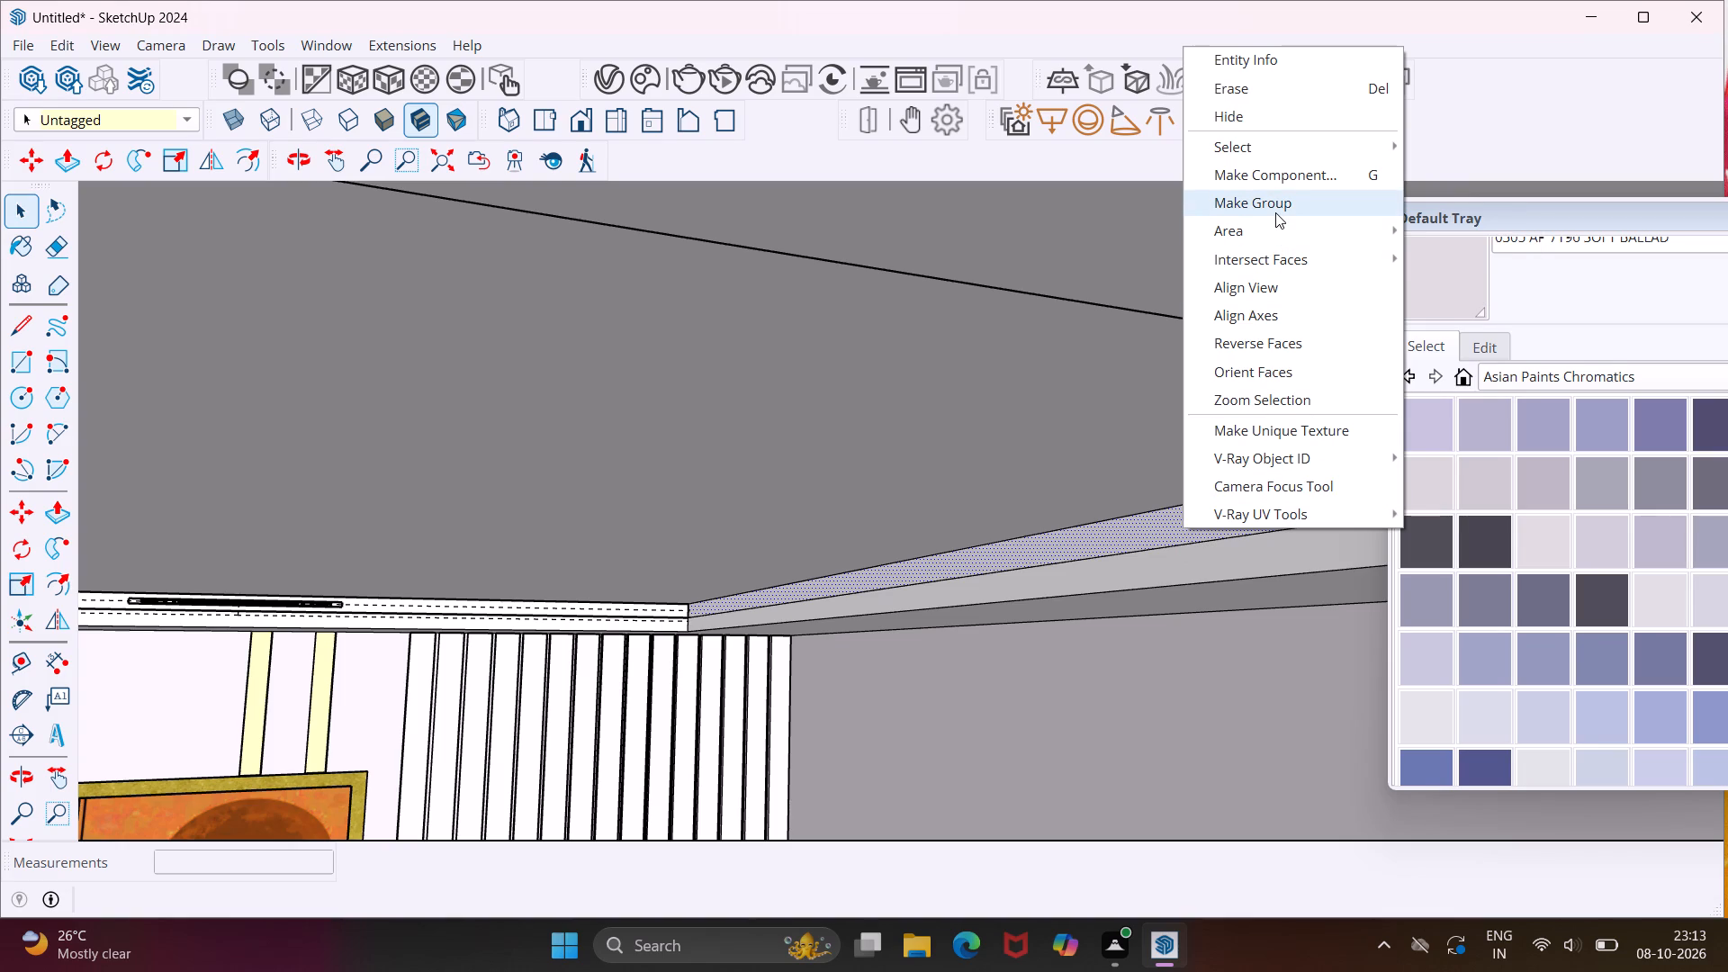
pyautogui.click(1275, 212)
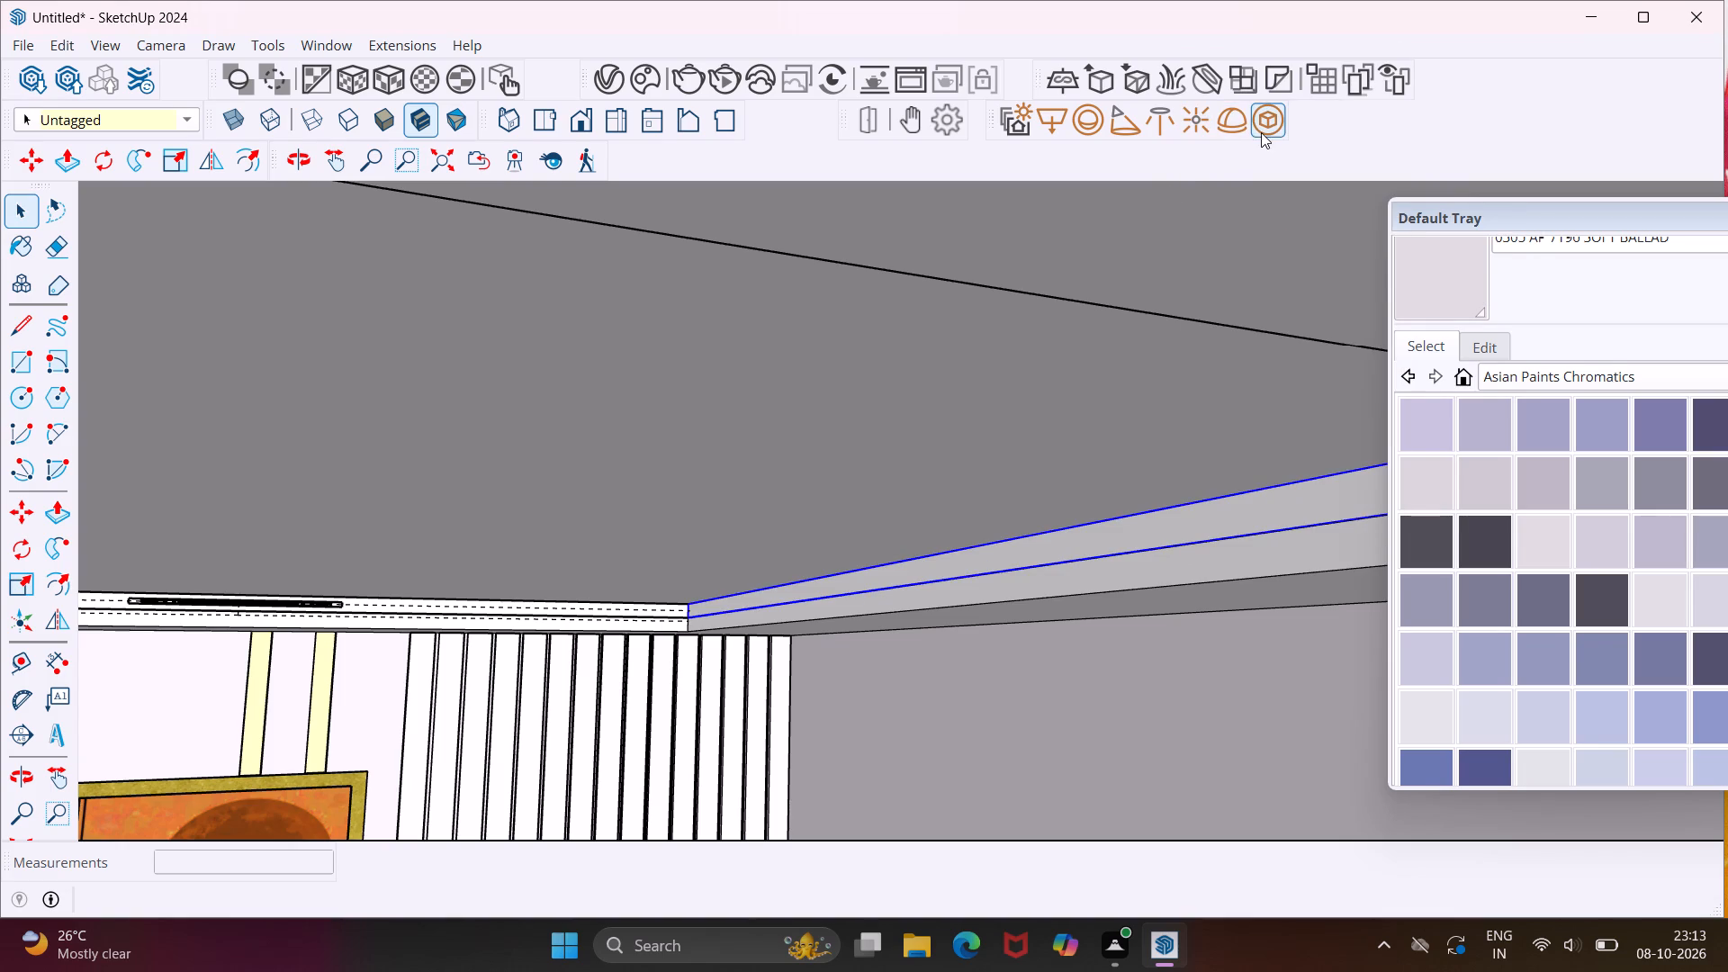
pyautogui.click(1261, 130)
# Examine the strip lights and stepped sides around the ceiling recess.
pyautogui.moveTo(1106, 486); pyautogui.dragTo(952, 550, button='middle')
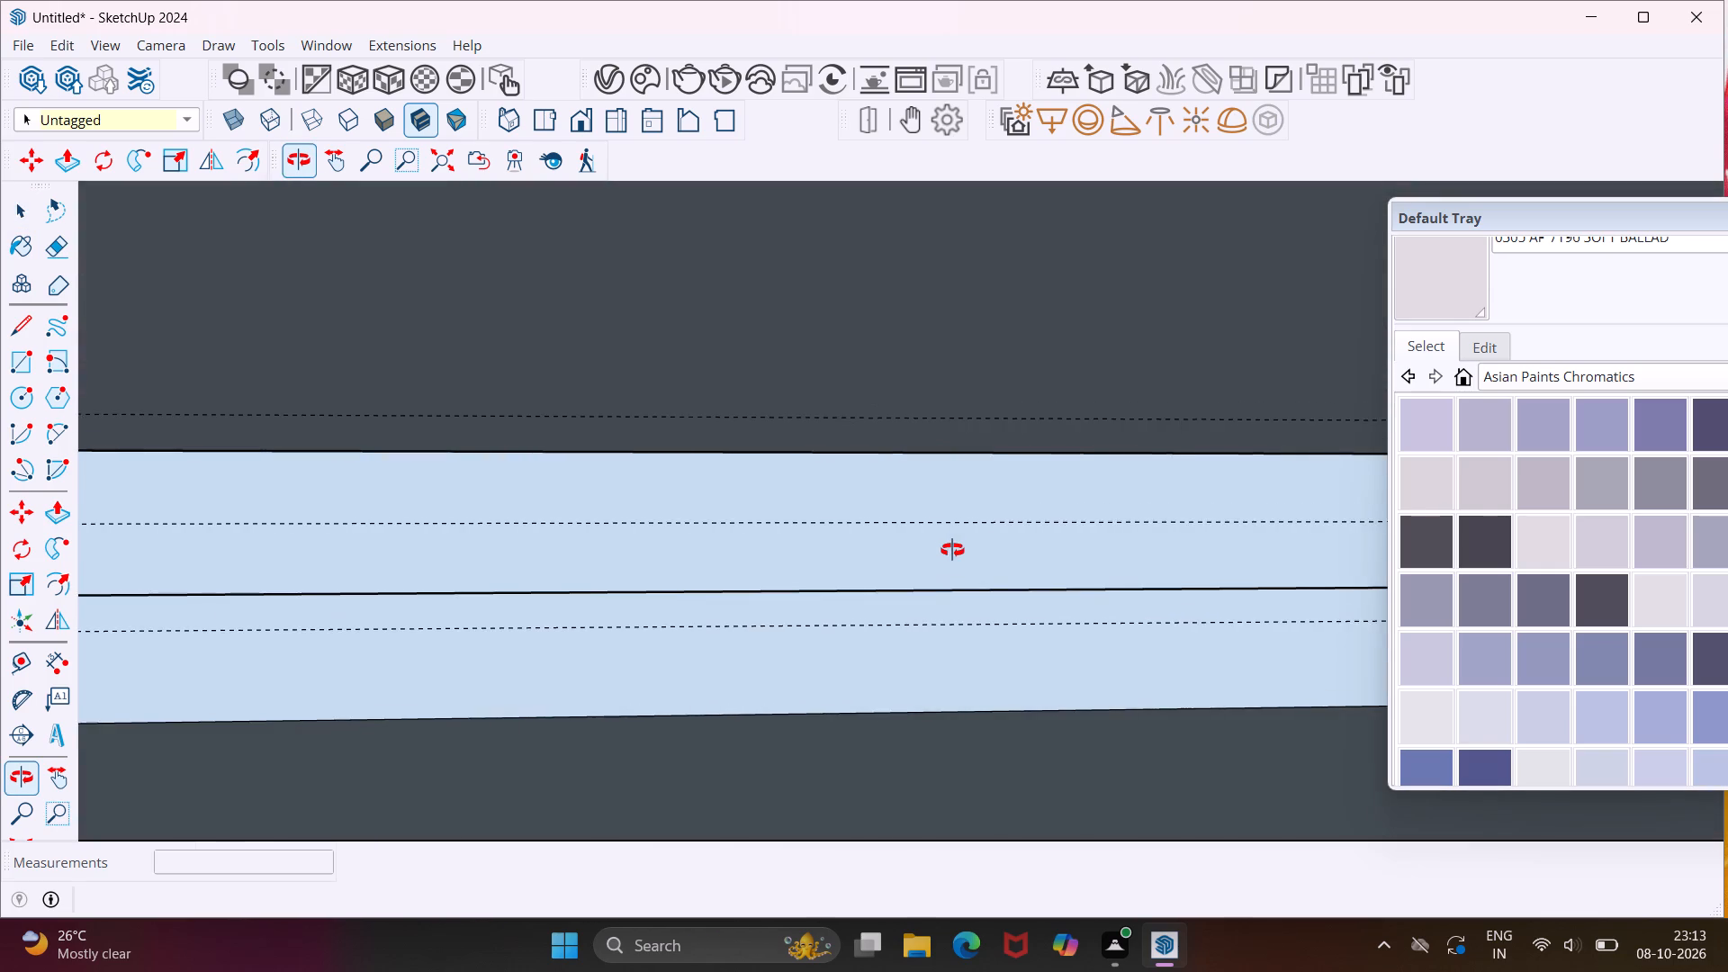
pyautogui.moveTo(952, 550); pyautogui.dragTo(968, 475, button='middle')
pyautogui.scroll(1, 968, 475)
pyautogui.scroll(-13, 968, 475)
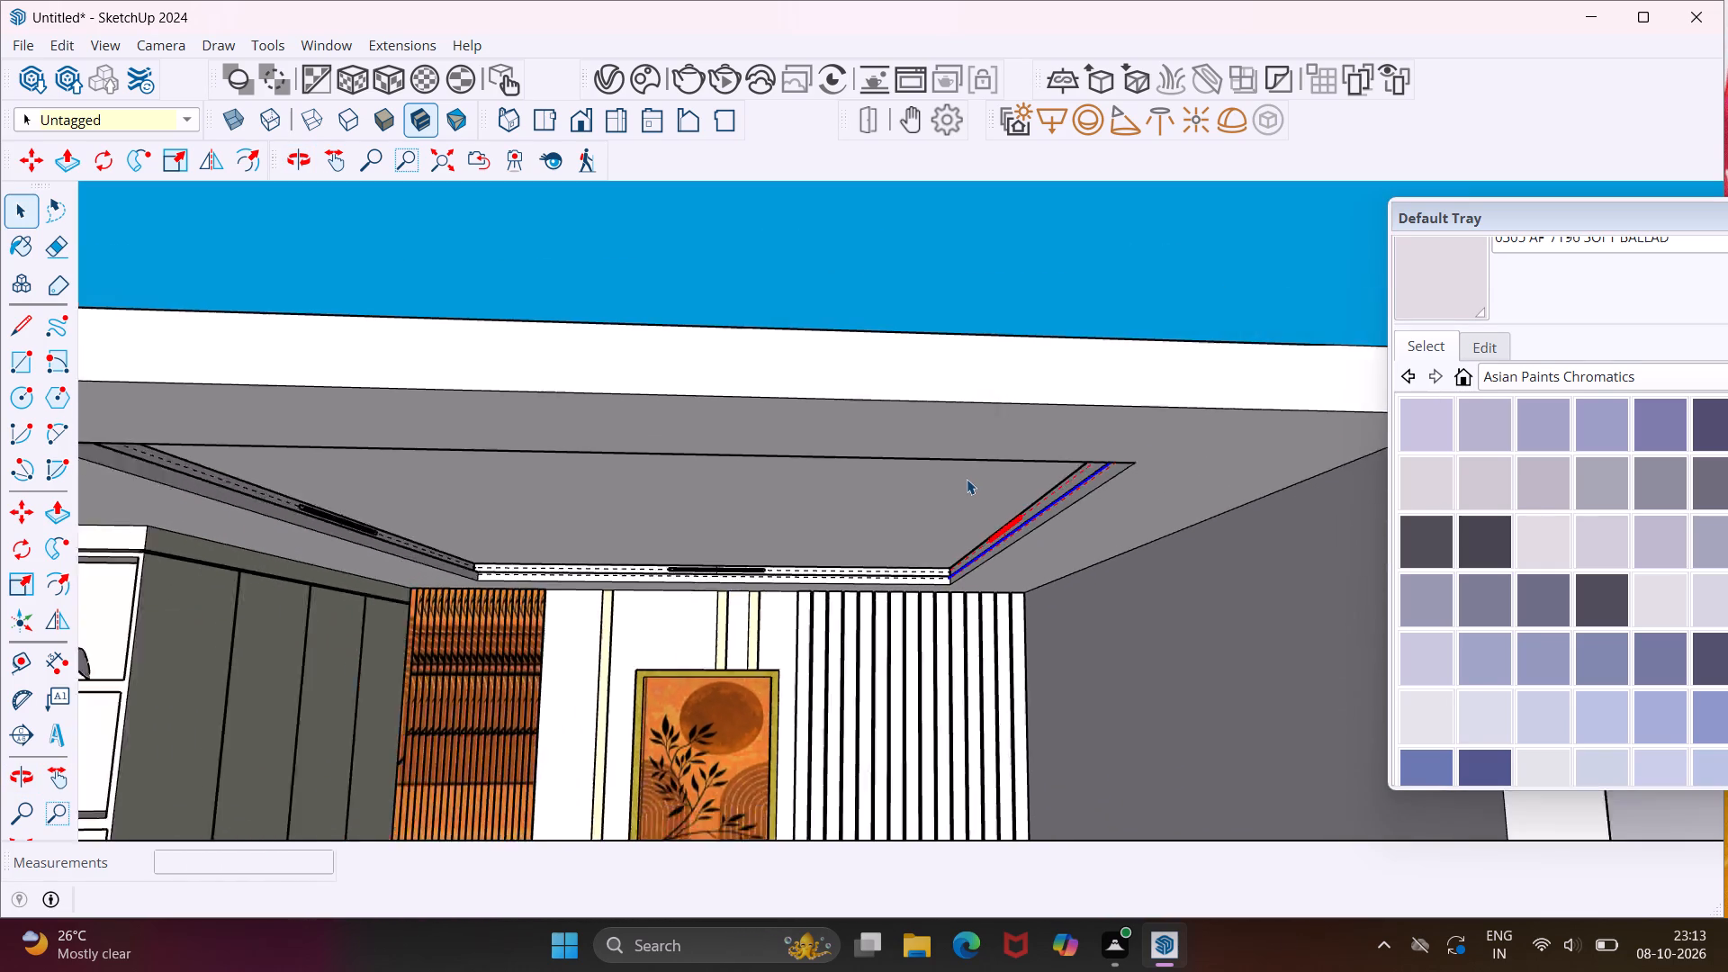
pyautogui.scroll(-6, 967, 479)
pyautogui.scroll(6, 836, 540)
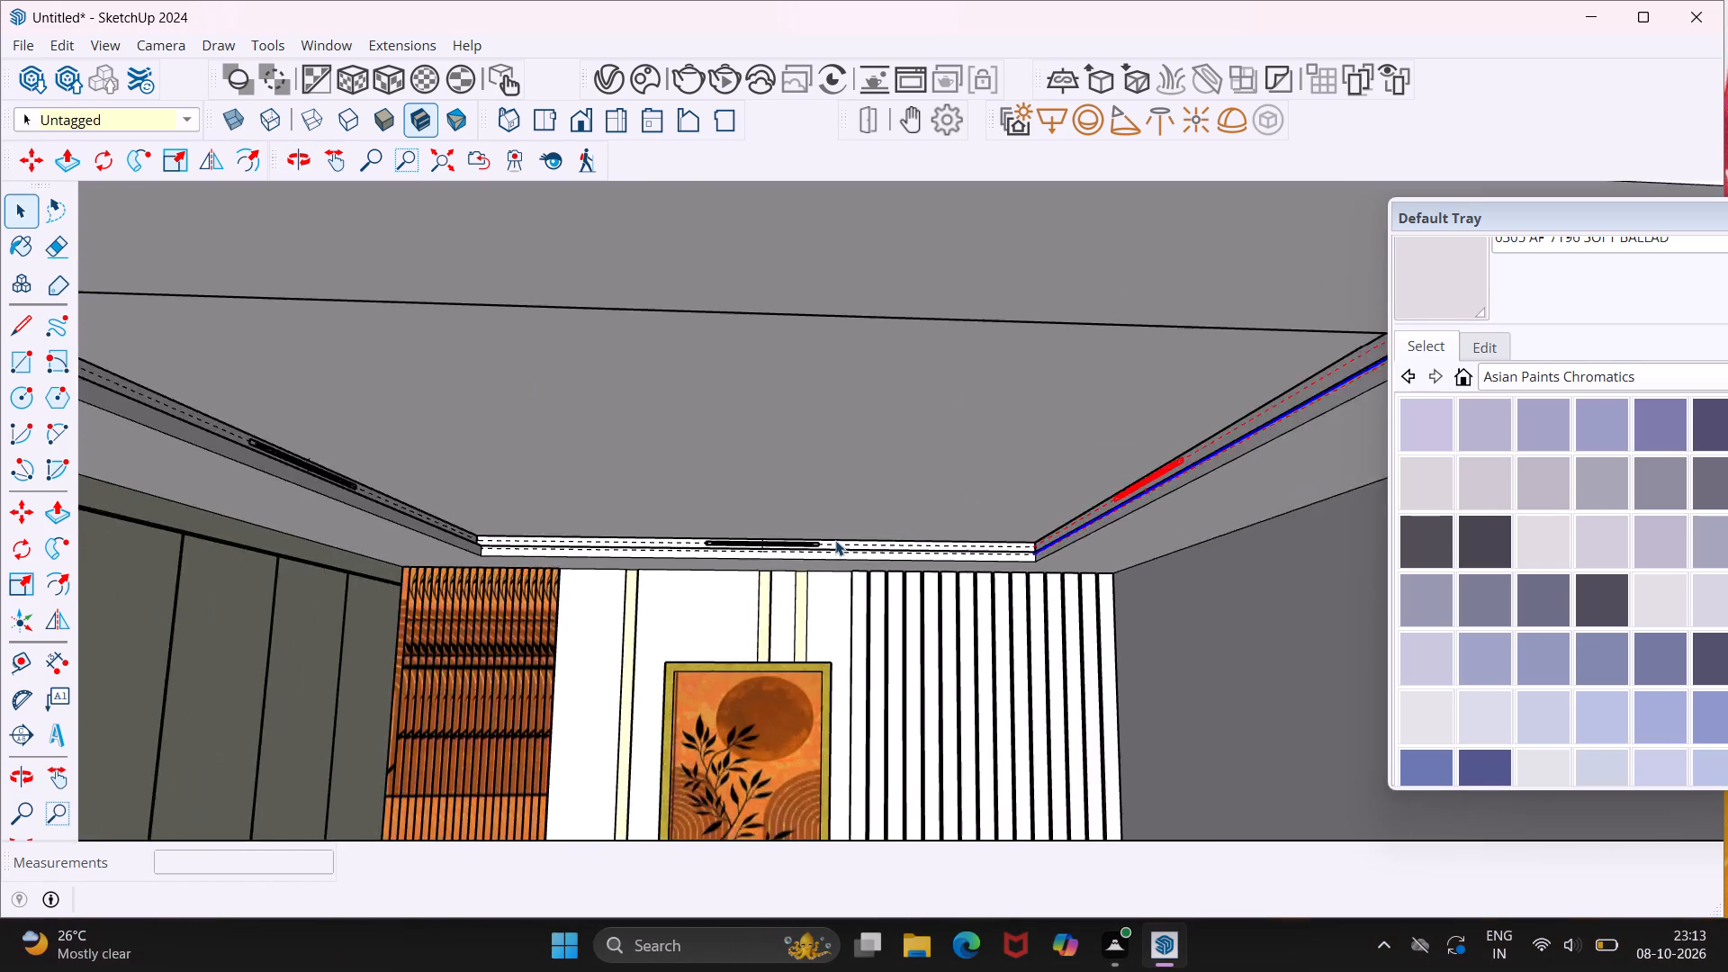
pyautogui.scroll(3, 835, 540)
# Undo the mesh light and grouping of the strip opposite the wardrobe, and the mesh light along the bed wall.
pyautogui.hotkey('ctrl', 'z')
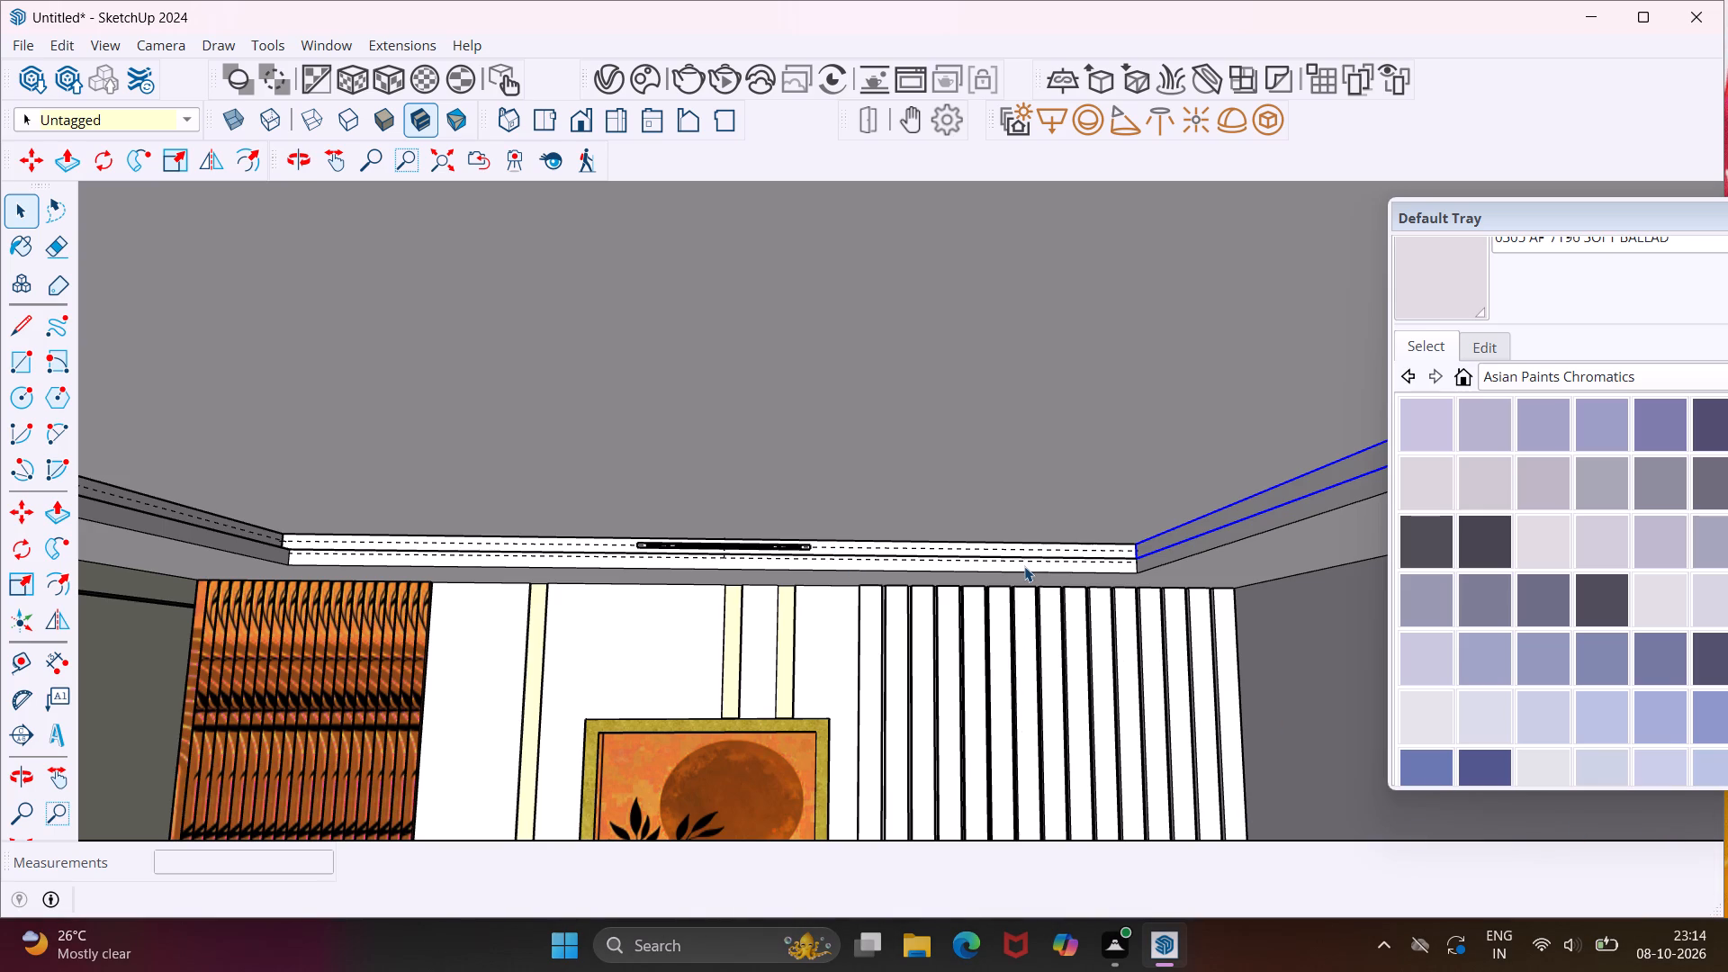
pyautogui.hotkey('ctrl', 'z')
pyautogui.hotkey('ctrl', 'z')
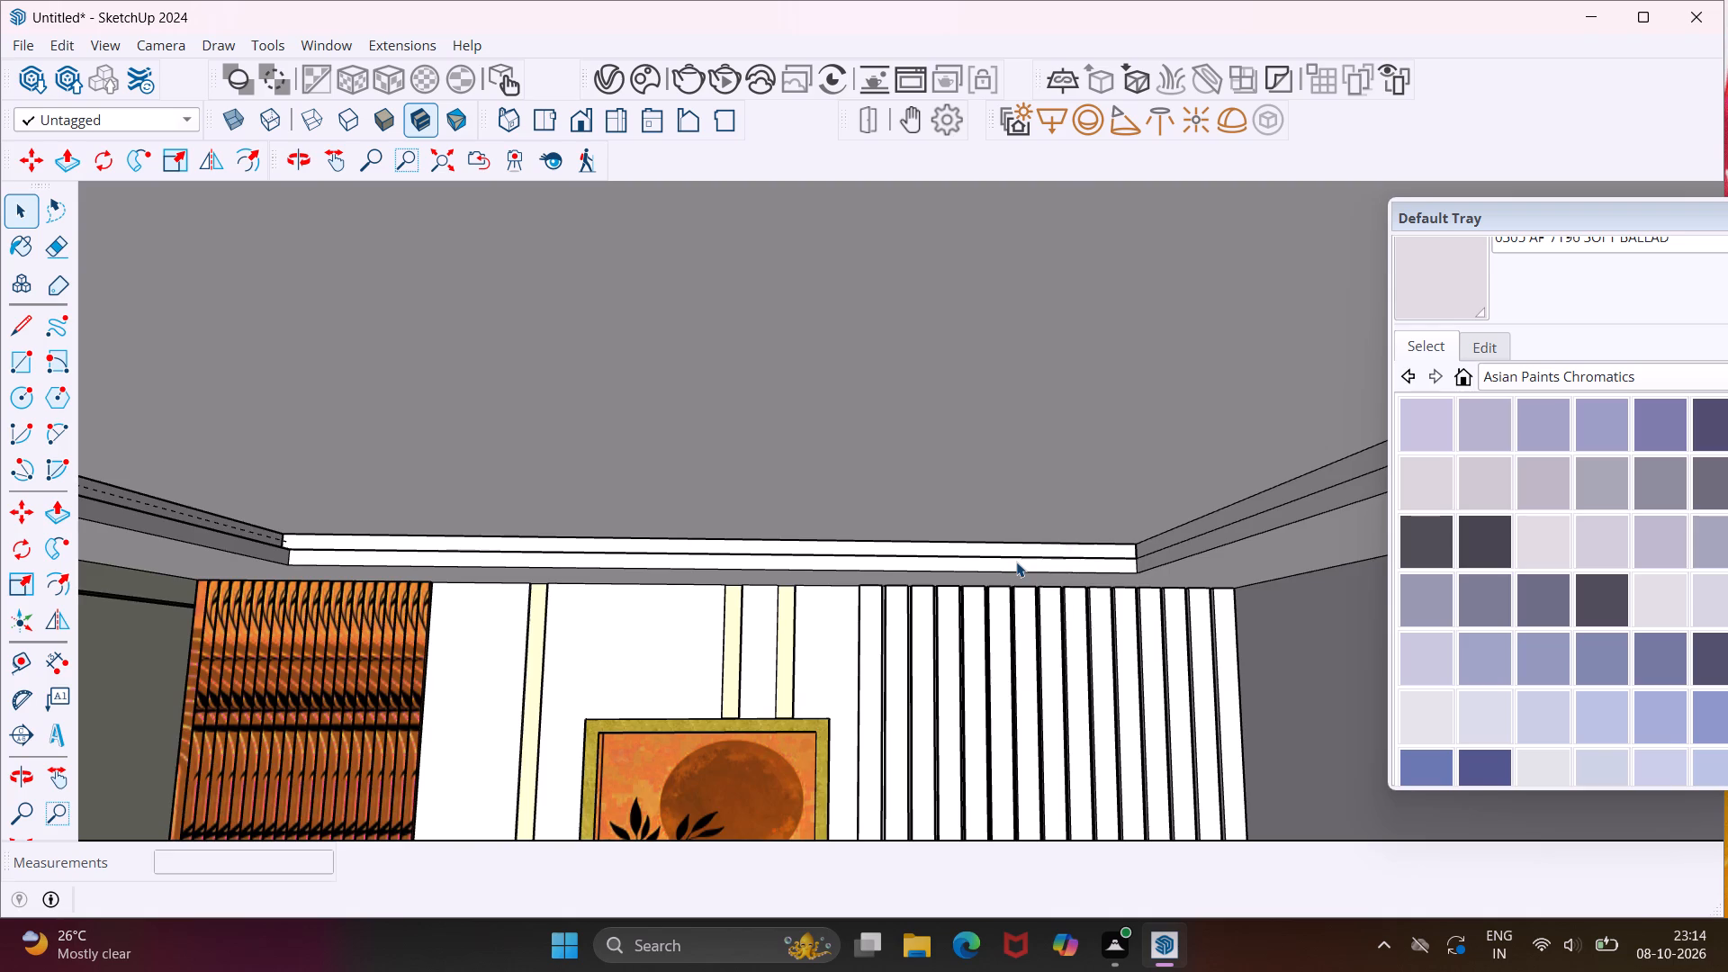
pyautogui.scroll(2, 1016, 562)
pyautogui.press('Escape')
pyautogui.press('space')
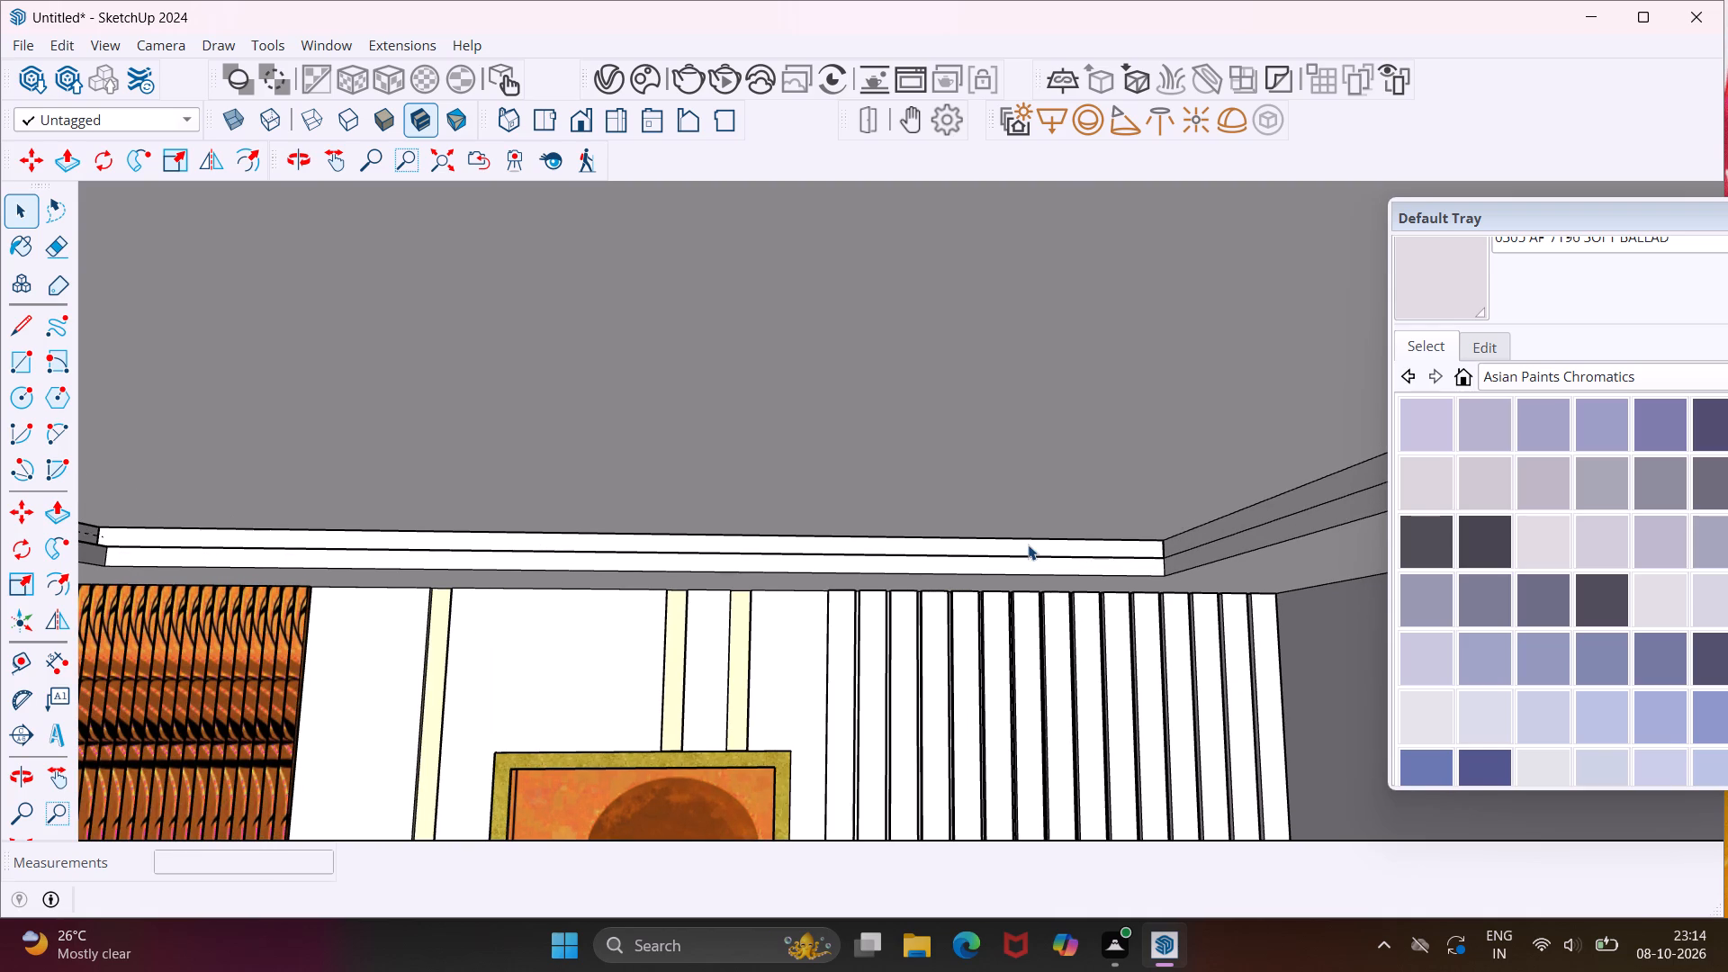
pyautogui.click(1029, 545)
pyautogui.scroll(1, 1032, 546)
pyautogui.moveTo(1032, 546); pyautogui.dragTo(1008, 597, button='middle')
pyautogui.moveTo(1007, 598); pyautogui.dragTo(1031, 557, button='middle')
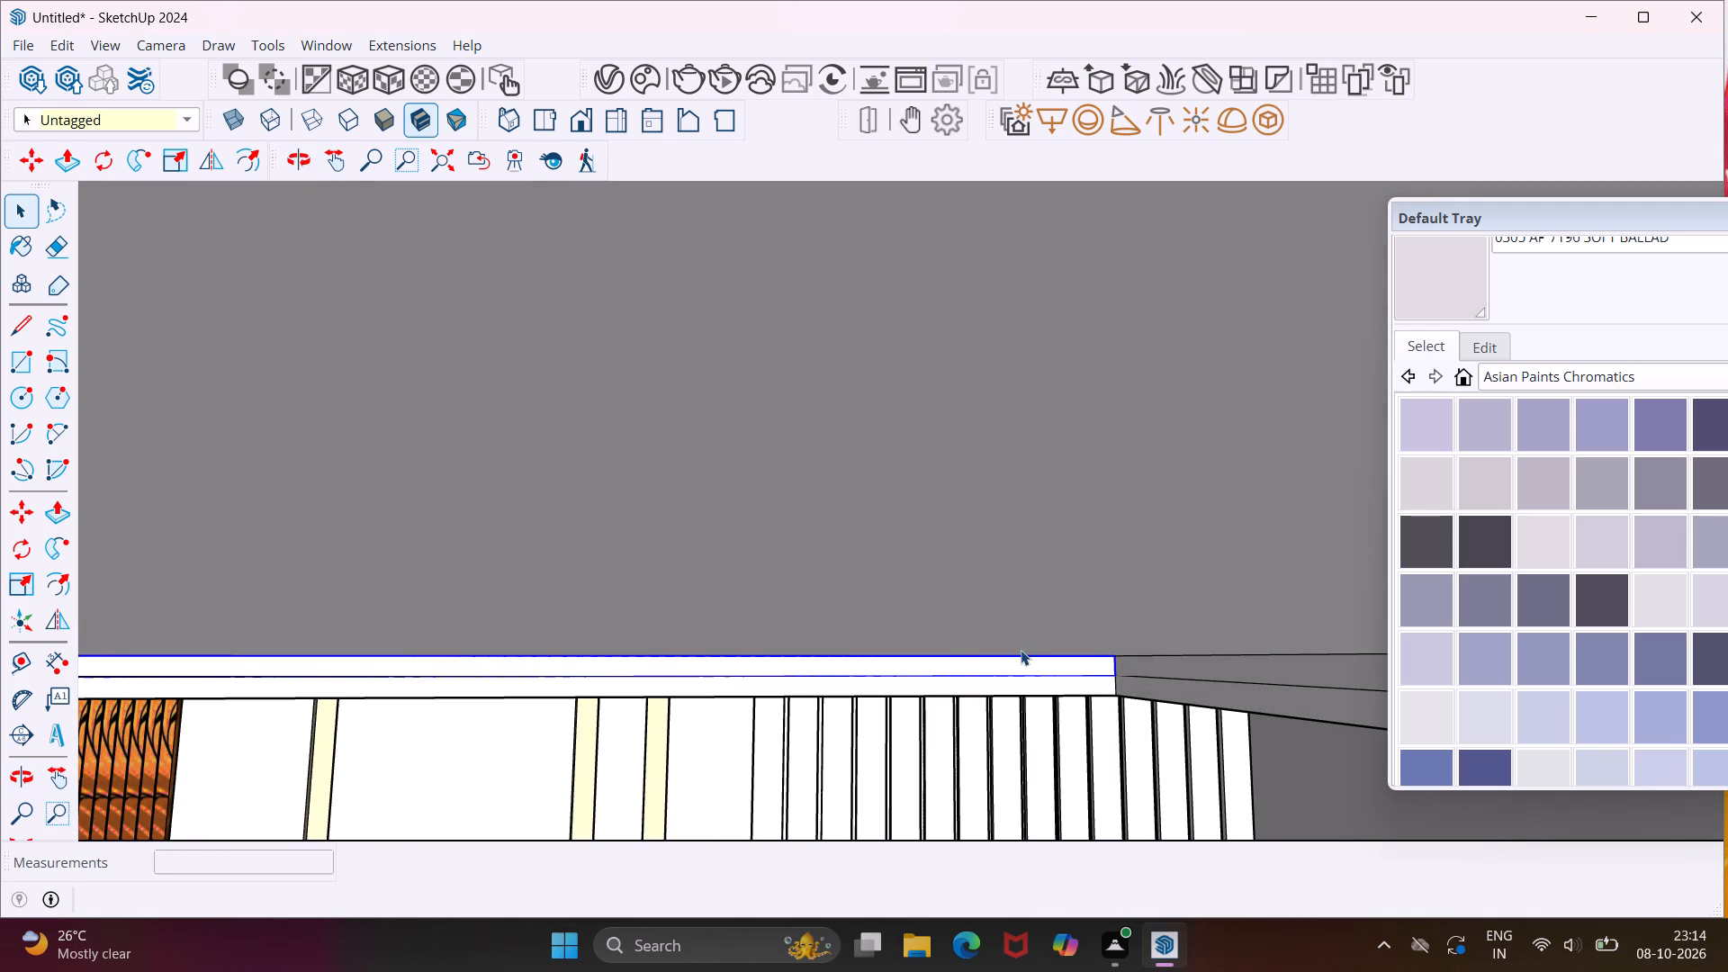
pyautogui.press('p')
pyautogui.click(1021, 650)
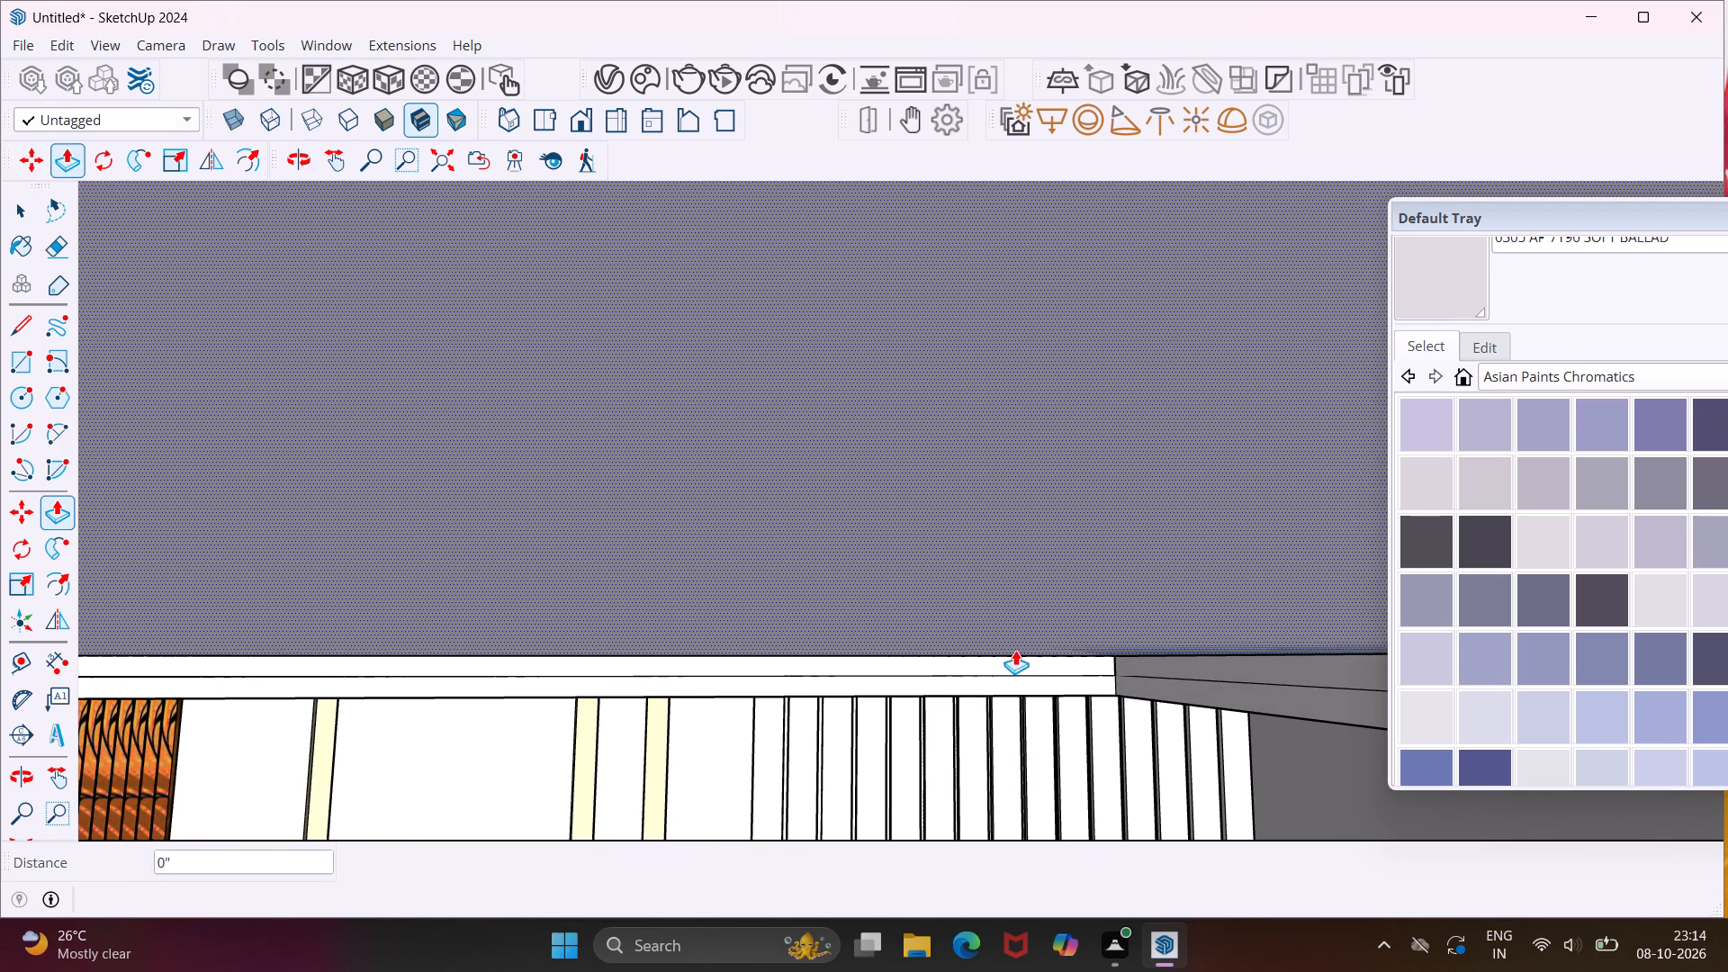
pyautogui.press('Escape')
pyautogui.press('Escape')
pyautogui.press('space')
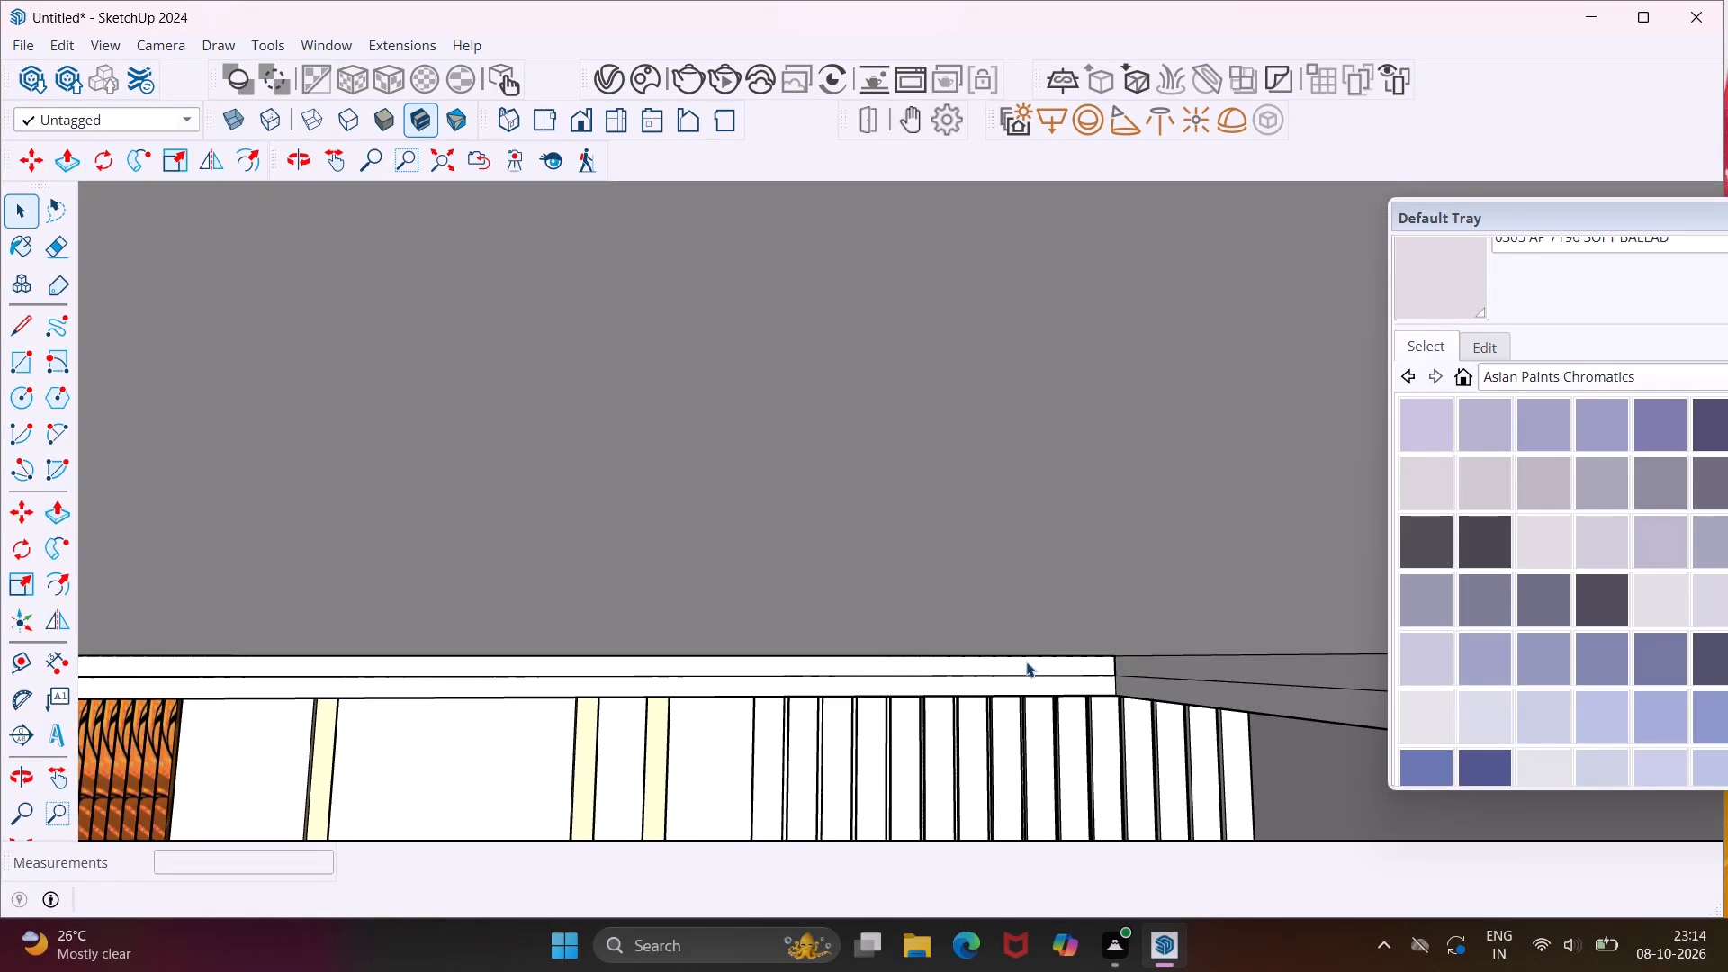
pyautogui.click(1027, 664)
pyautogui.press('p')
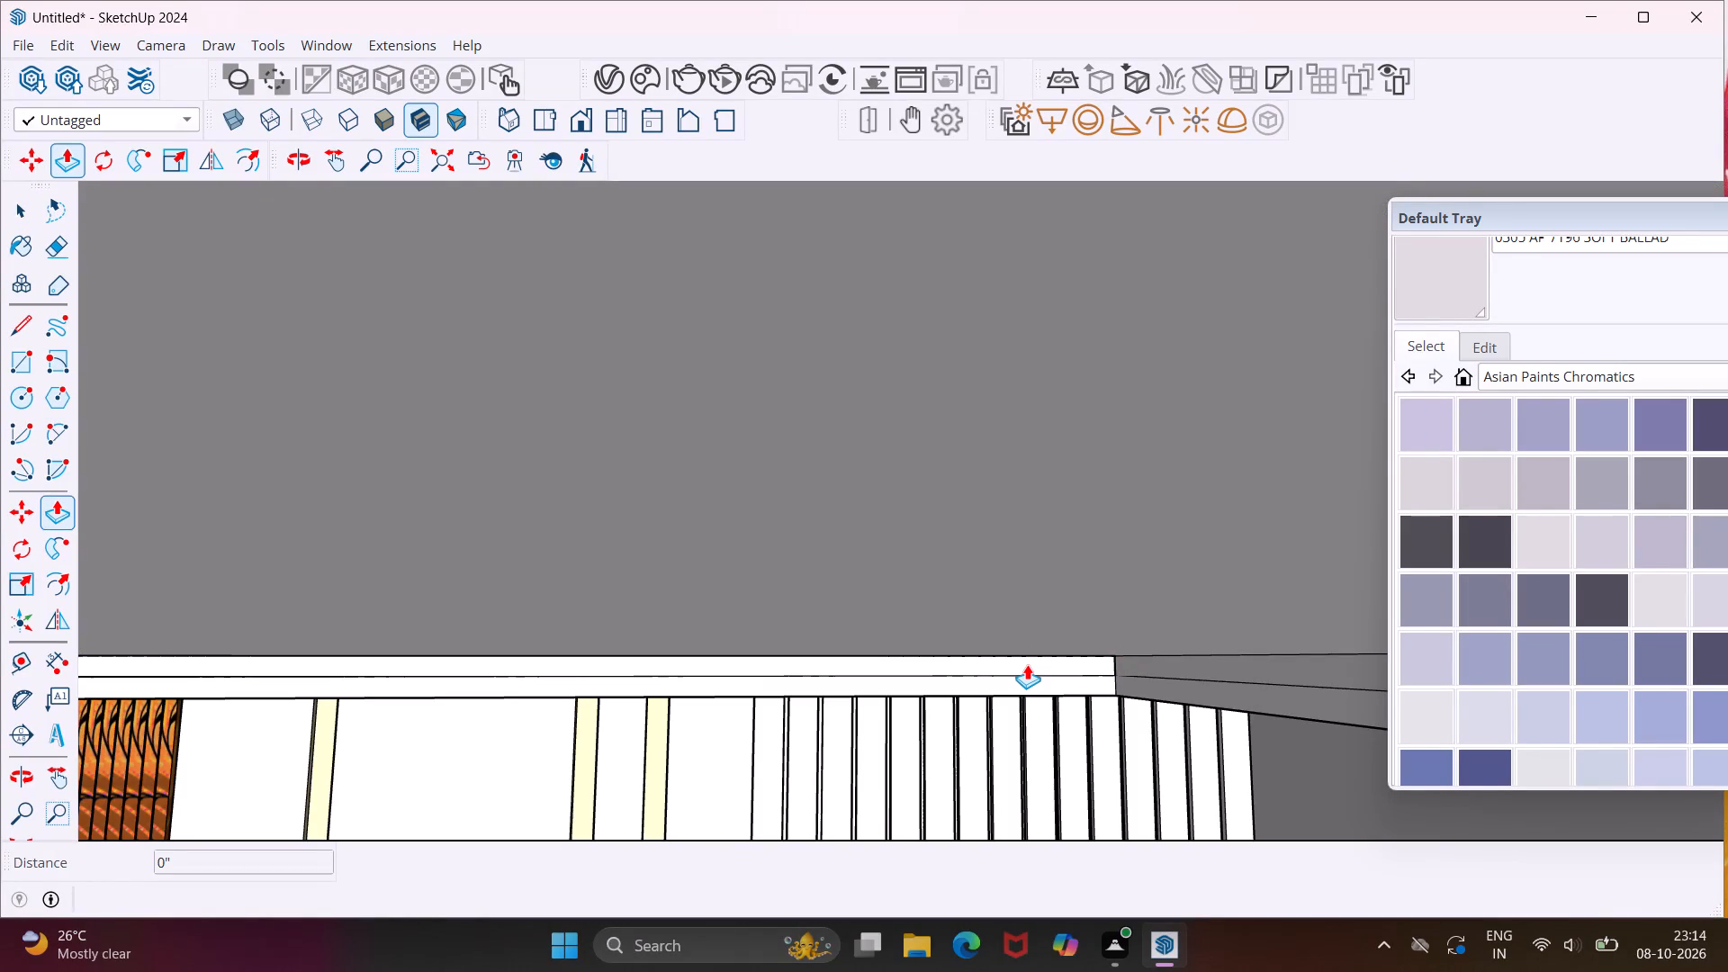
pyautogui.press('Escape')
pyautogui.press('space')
# Explode the grouped upper strip along the bed wall in the ceiling recess and push its face 1".
pyautogui.click(1027, 664)
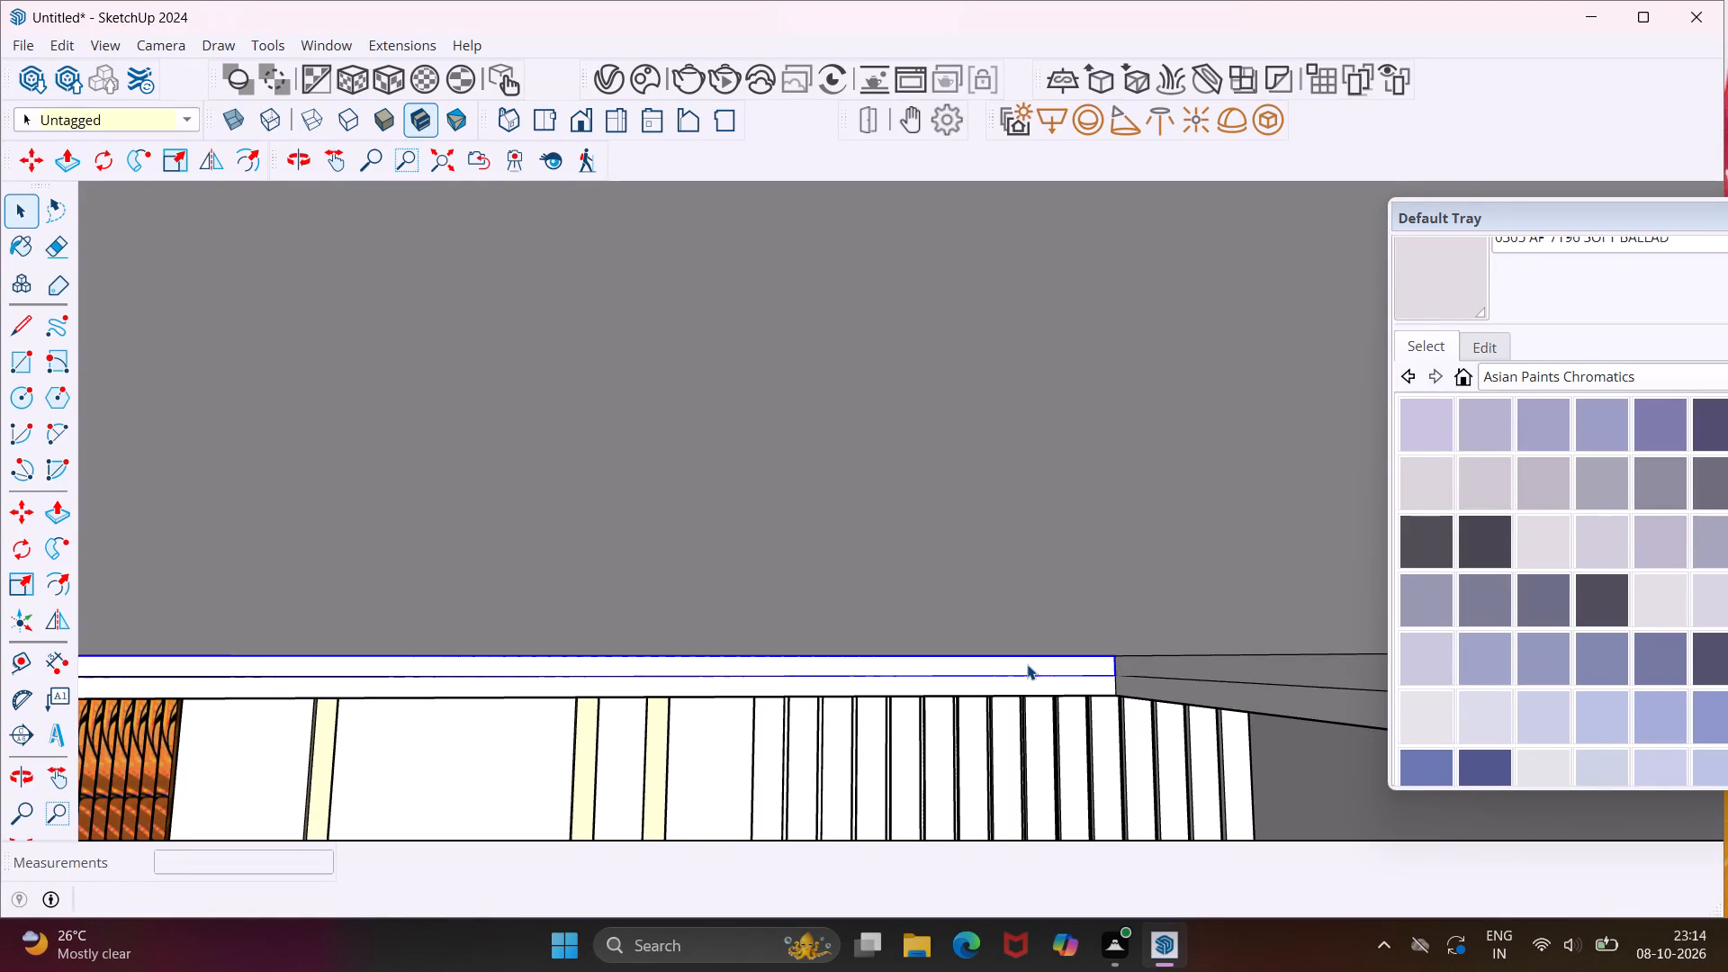
pyautogui.rightClick(1027, 664)
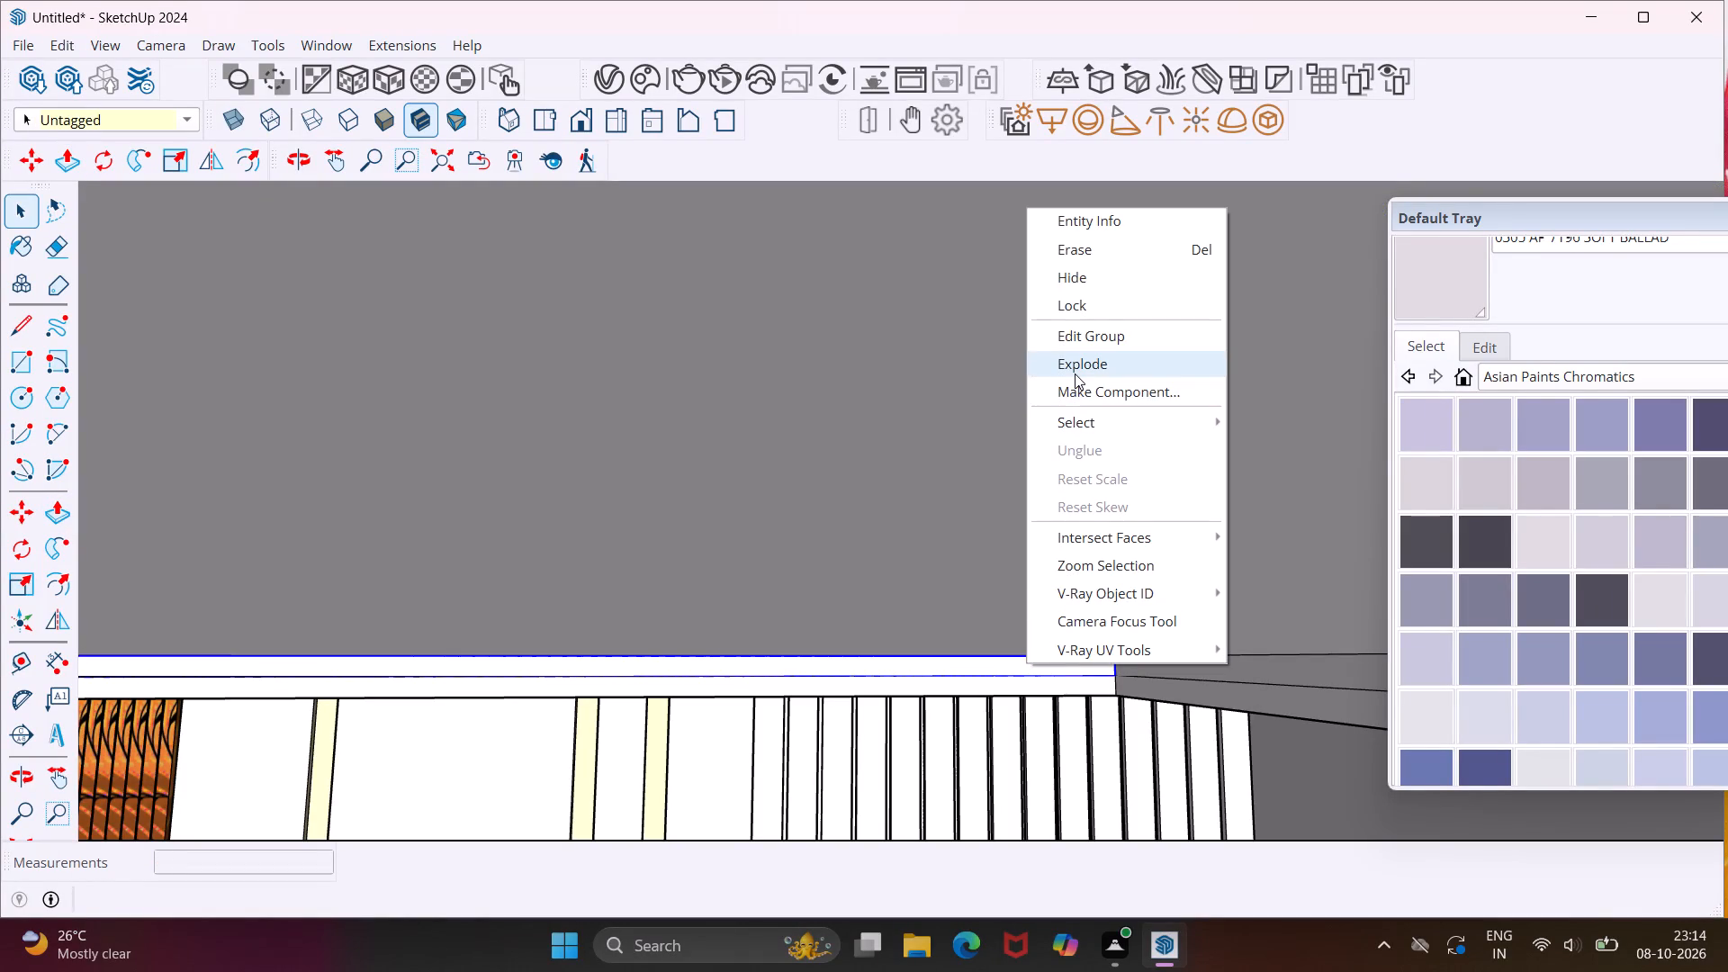
pyautogui.click(1075, 373)
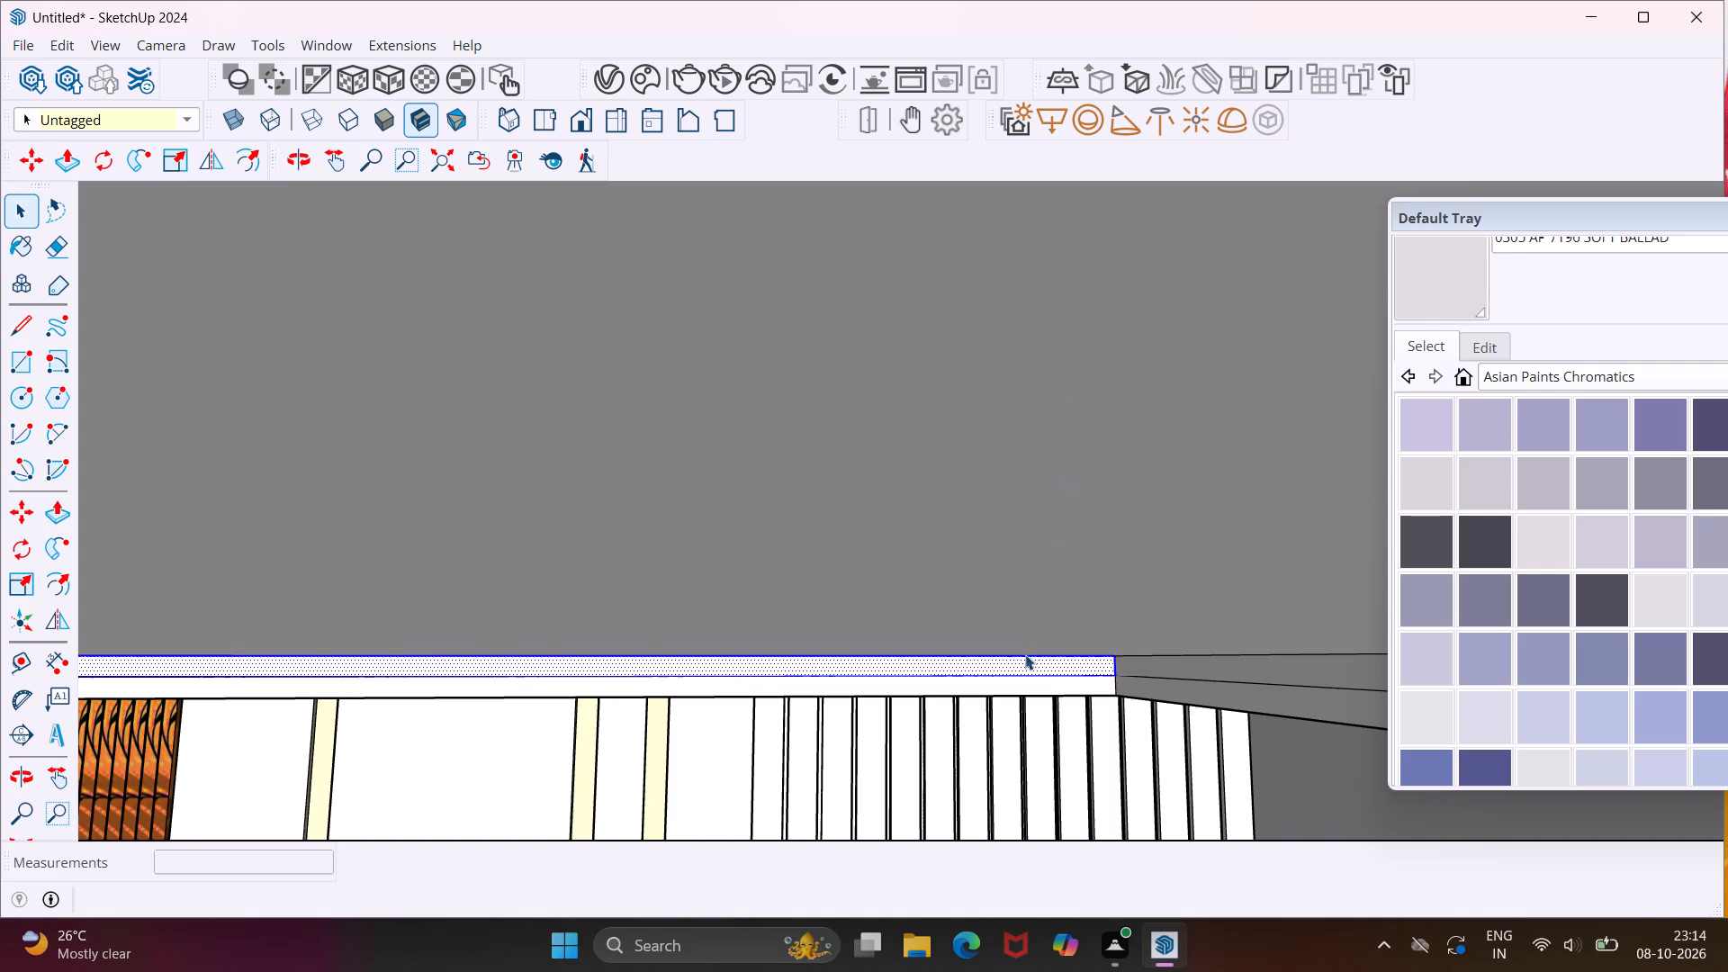
pyautogui.press('p')
pyautogui.click(1021, 665)
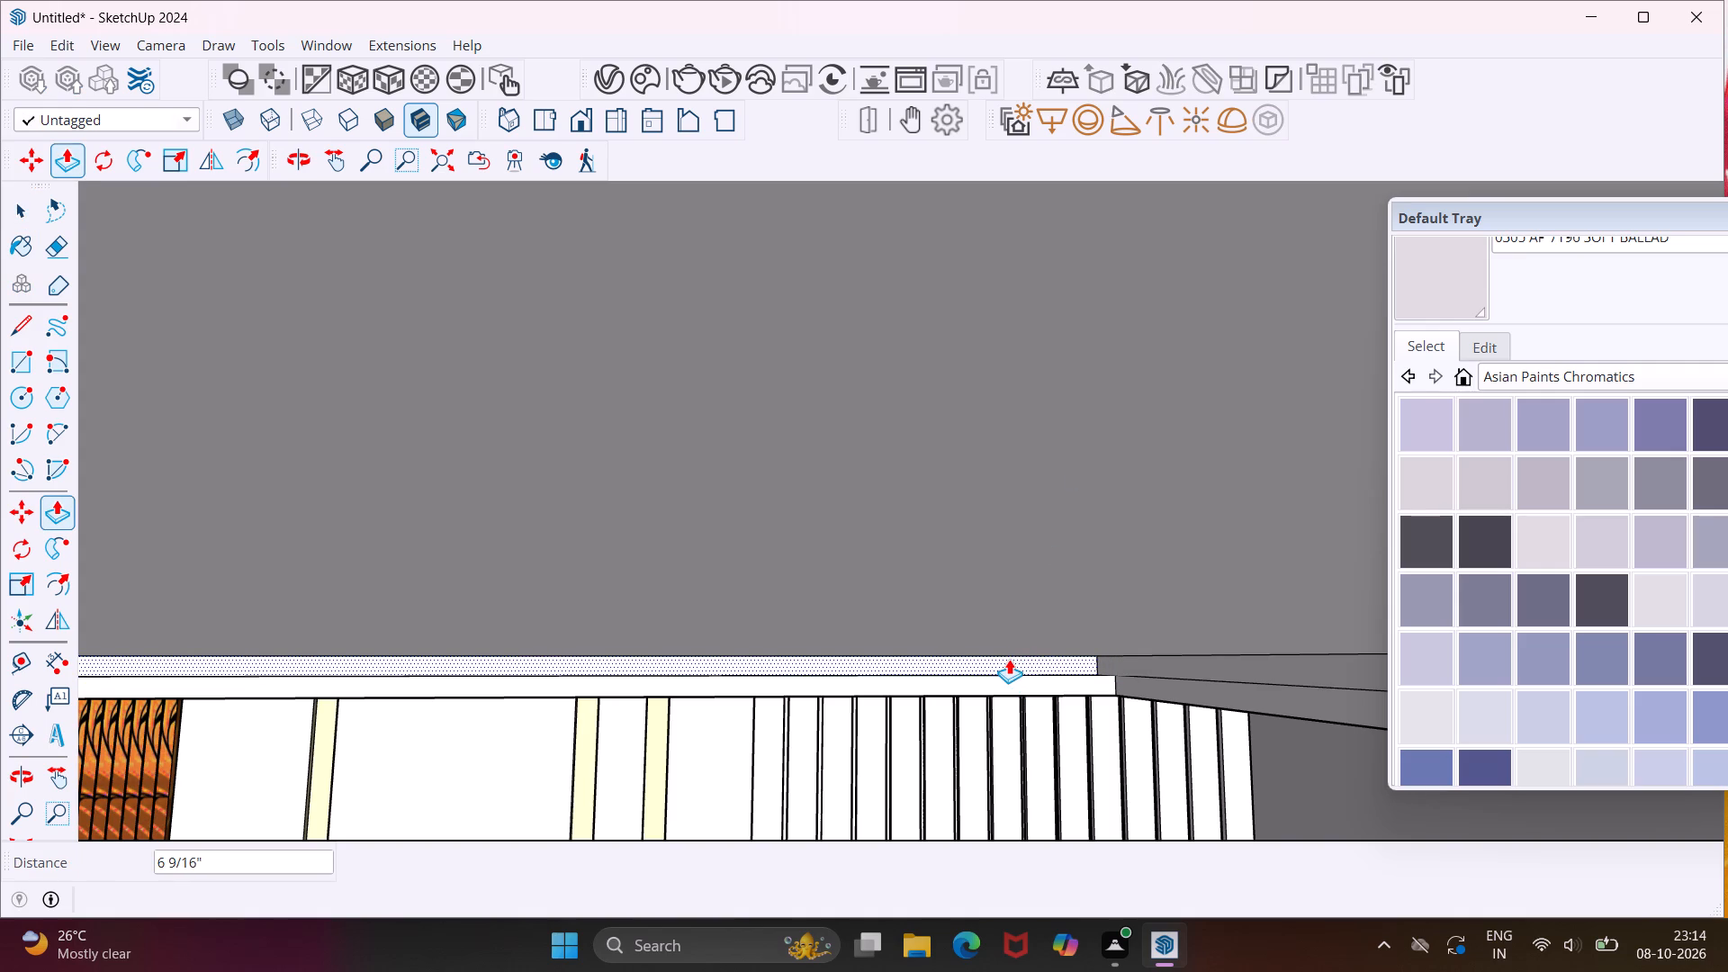
pyautogui.write('1"')
pyautogui.press('Return')
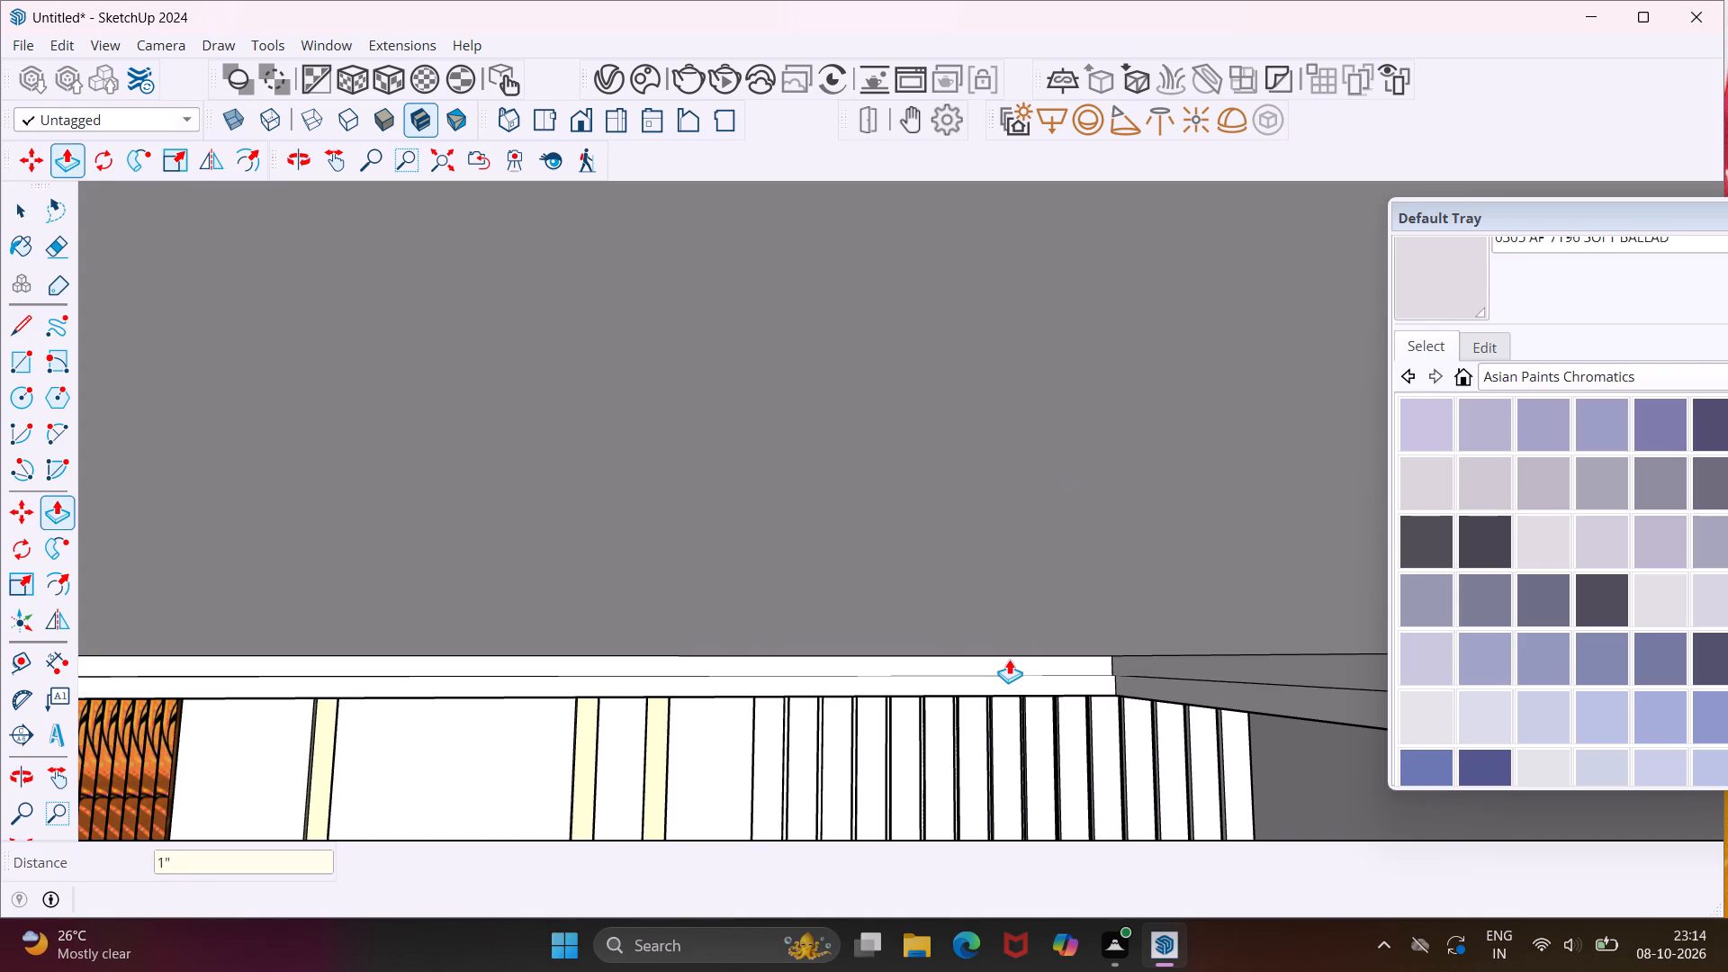
# Repeat the 1" Push/Pull on the upper strip of the recess side opposite the wardrobe.
pyautogui.doubleClick(1187, 663)
pyautogui.press('Escape')
pyautogui.press('space')
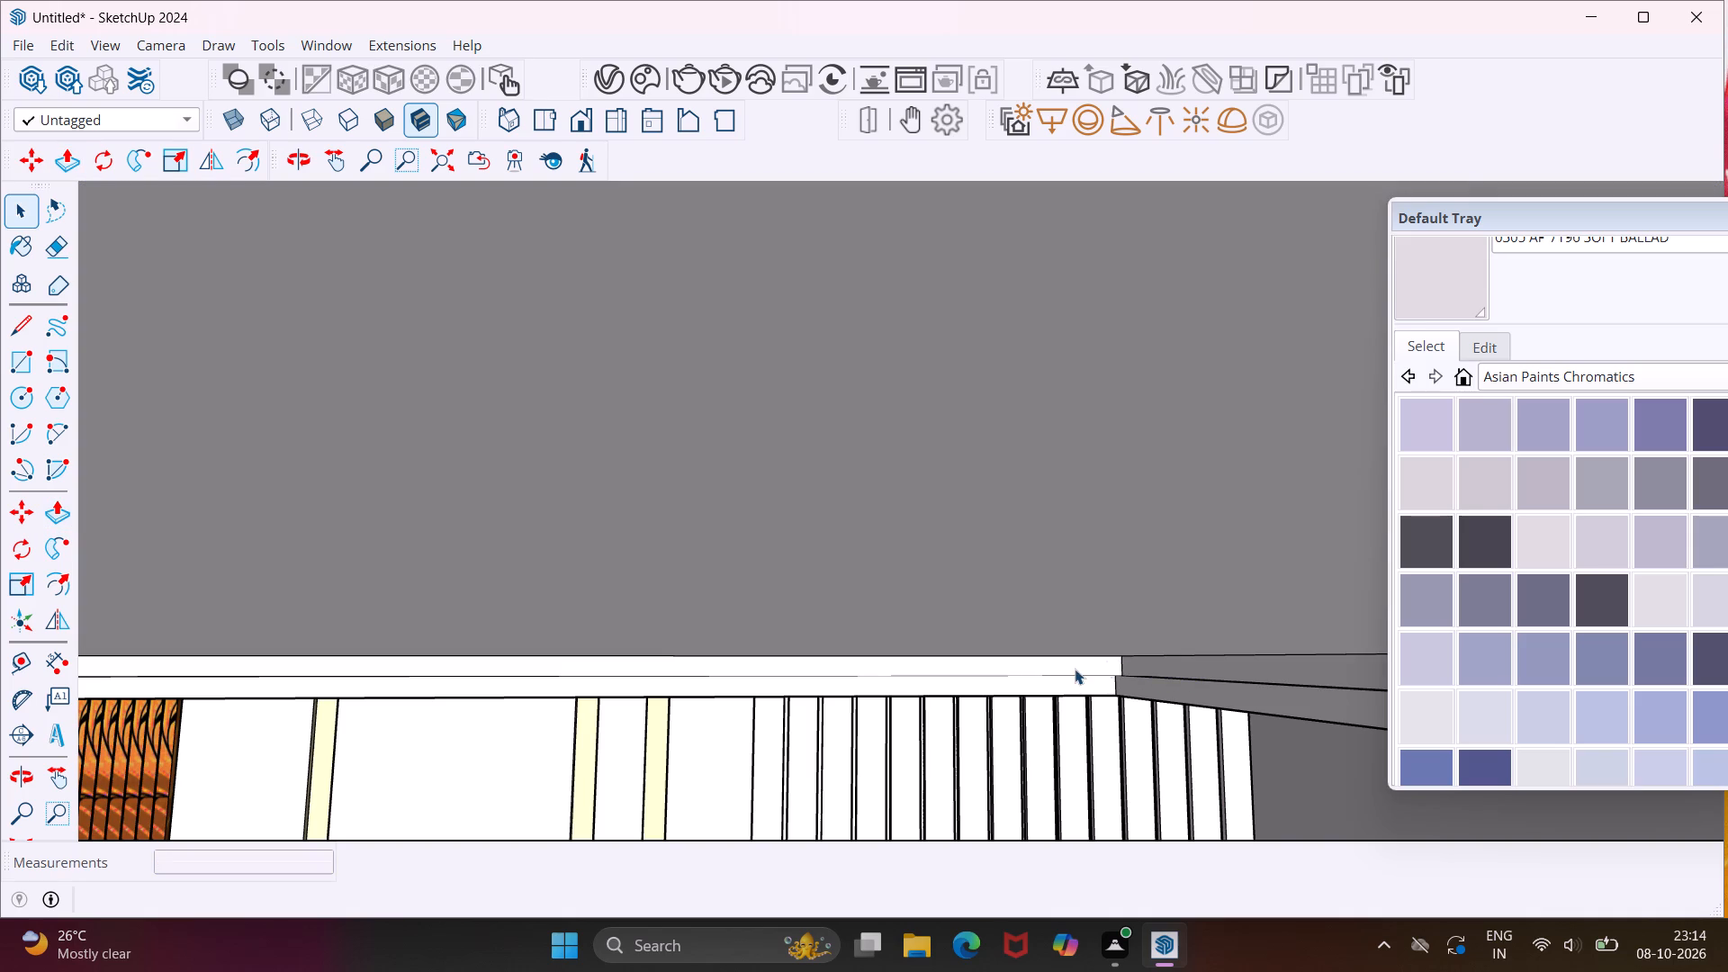
# Group the upper strip face along the bed wall and convert it into a V-Ray mesh light.
pyautogui.click(1065, 669)
pyautogui.rightClick(1065, 669)
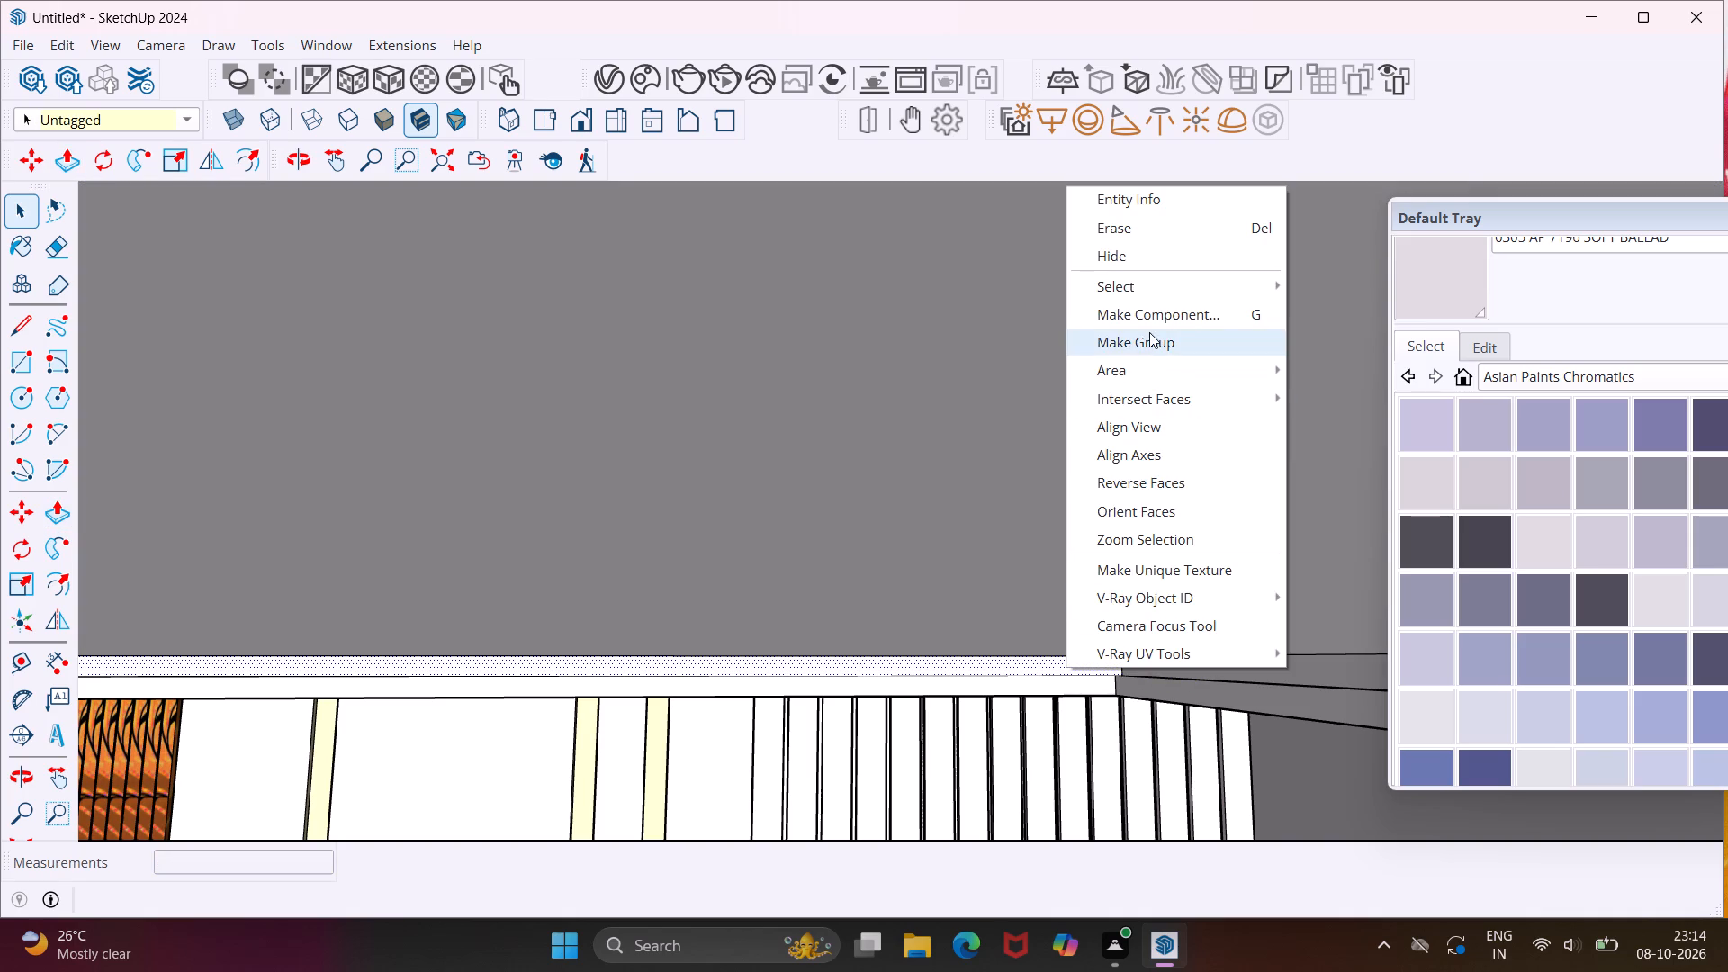
pyautogui.click(1154, 343)
pyautogui.click(1255, 125)
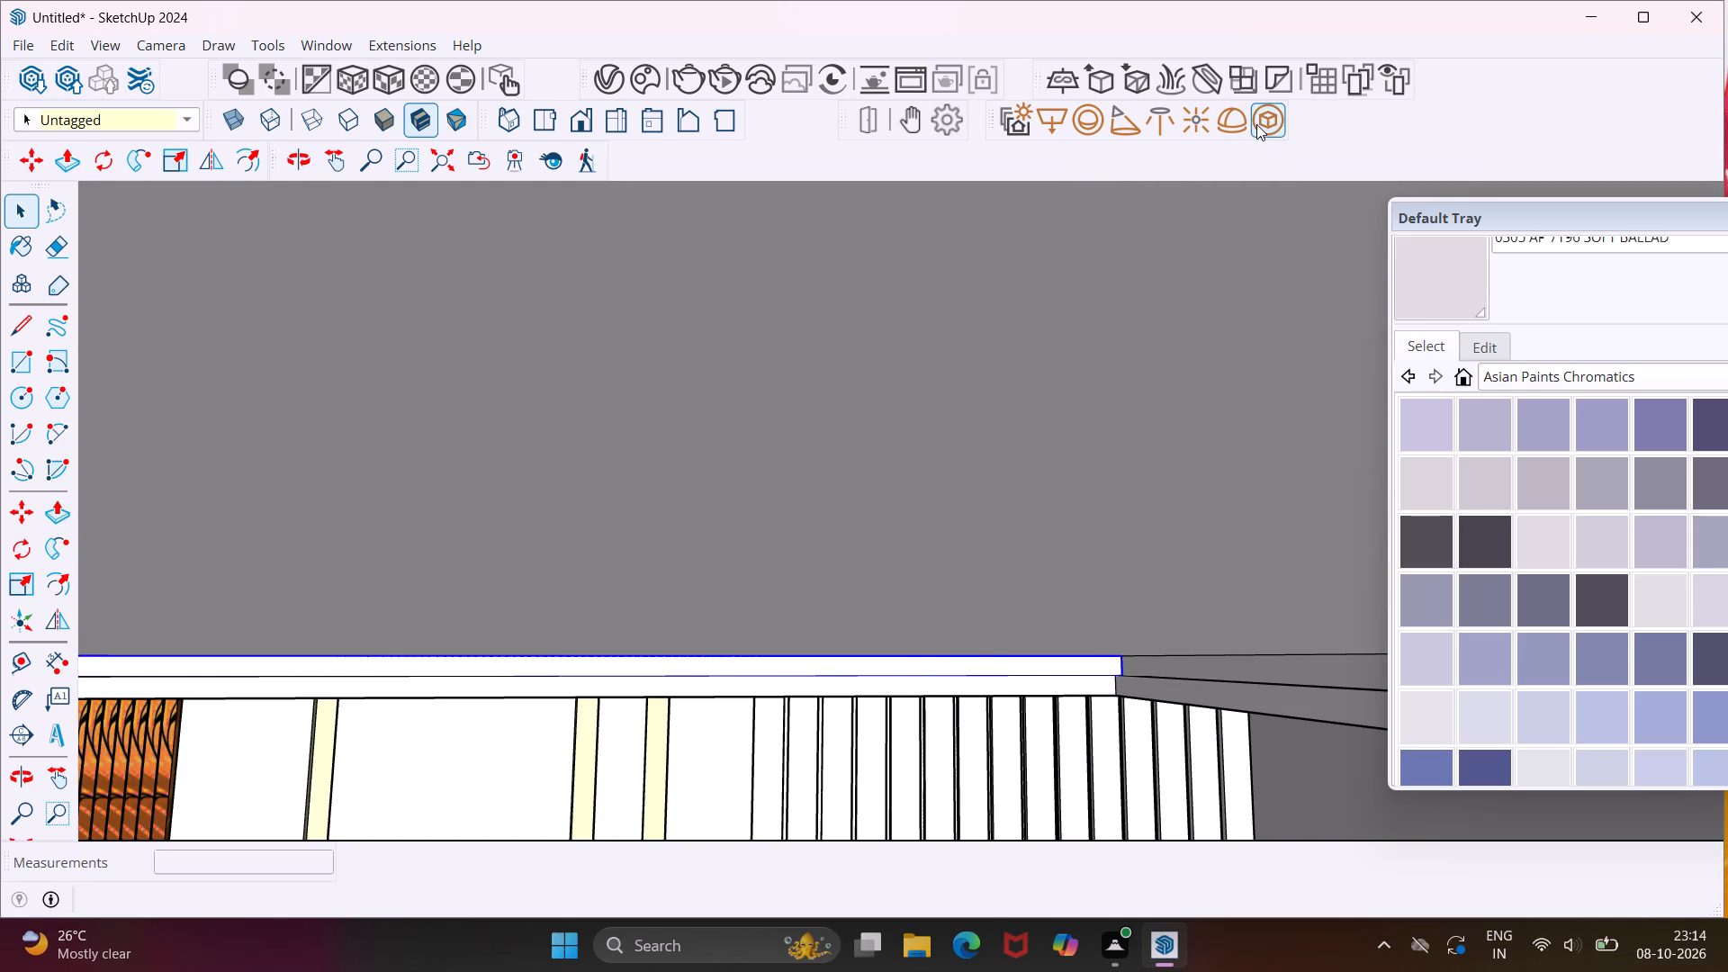
# Group the upper strip face opposite the wardrobe and convert it into a V-Ray mesh light.
pyautogui.click(1255, 663)
pyautogui.rightClick(1258, 663)
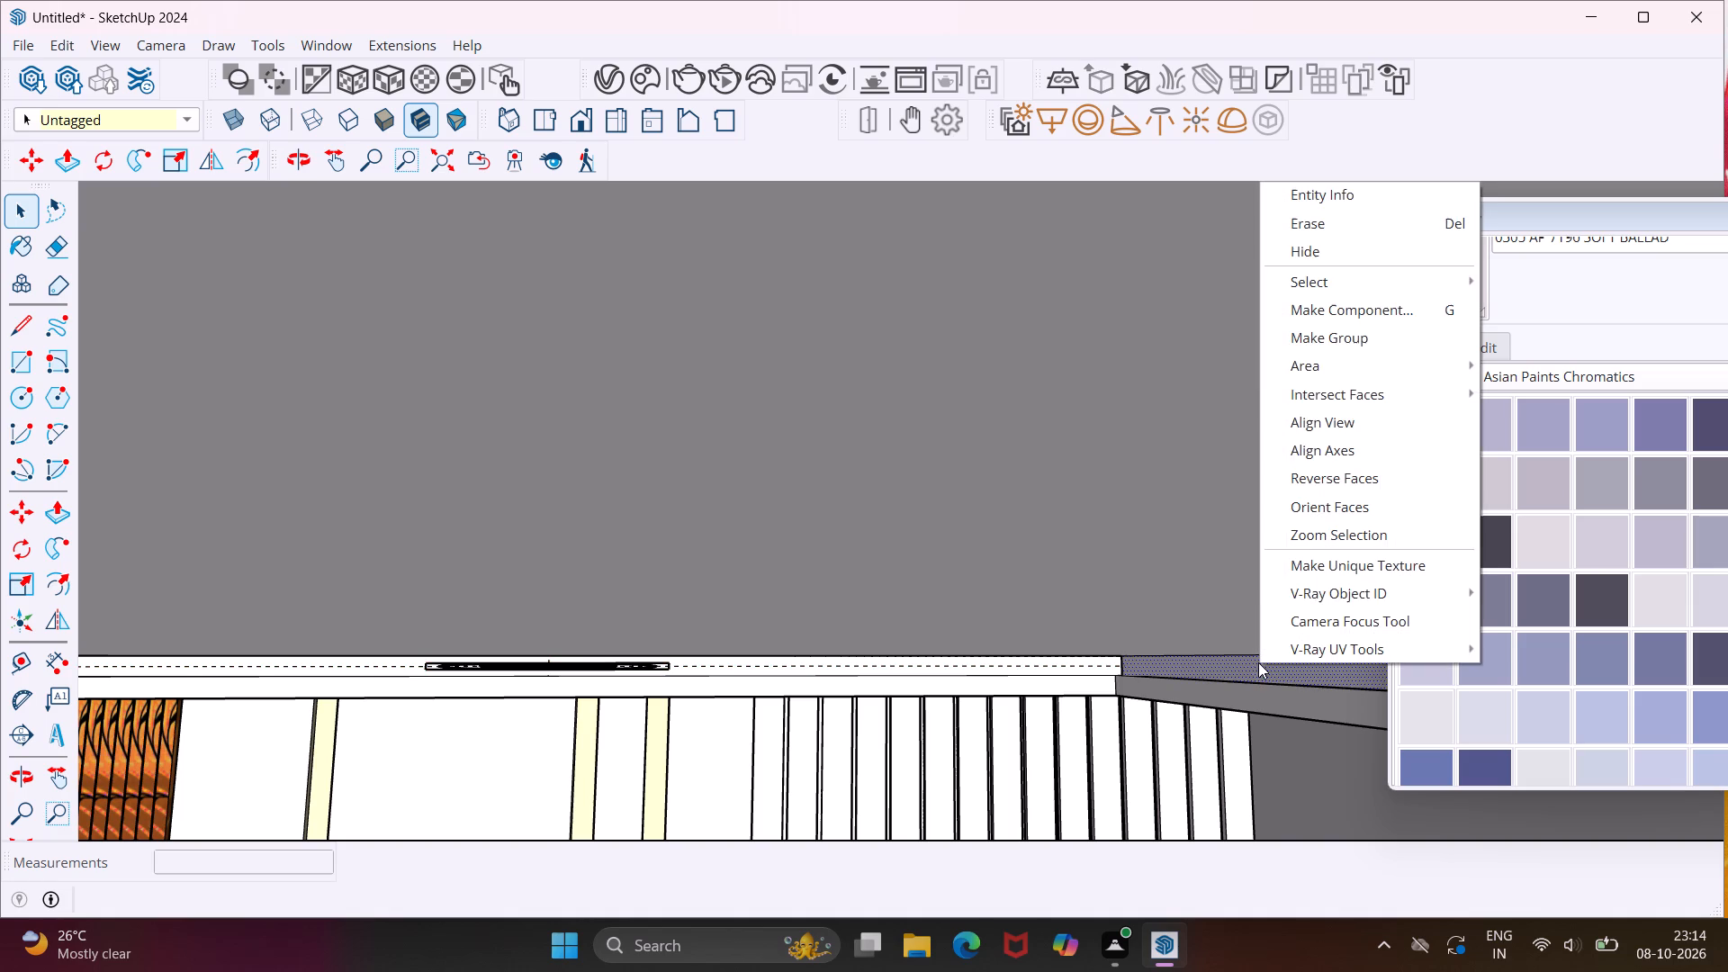
pyautogui.click(1311, 342)
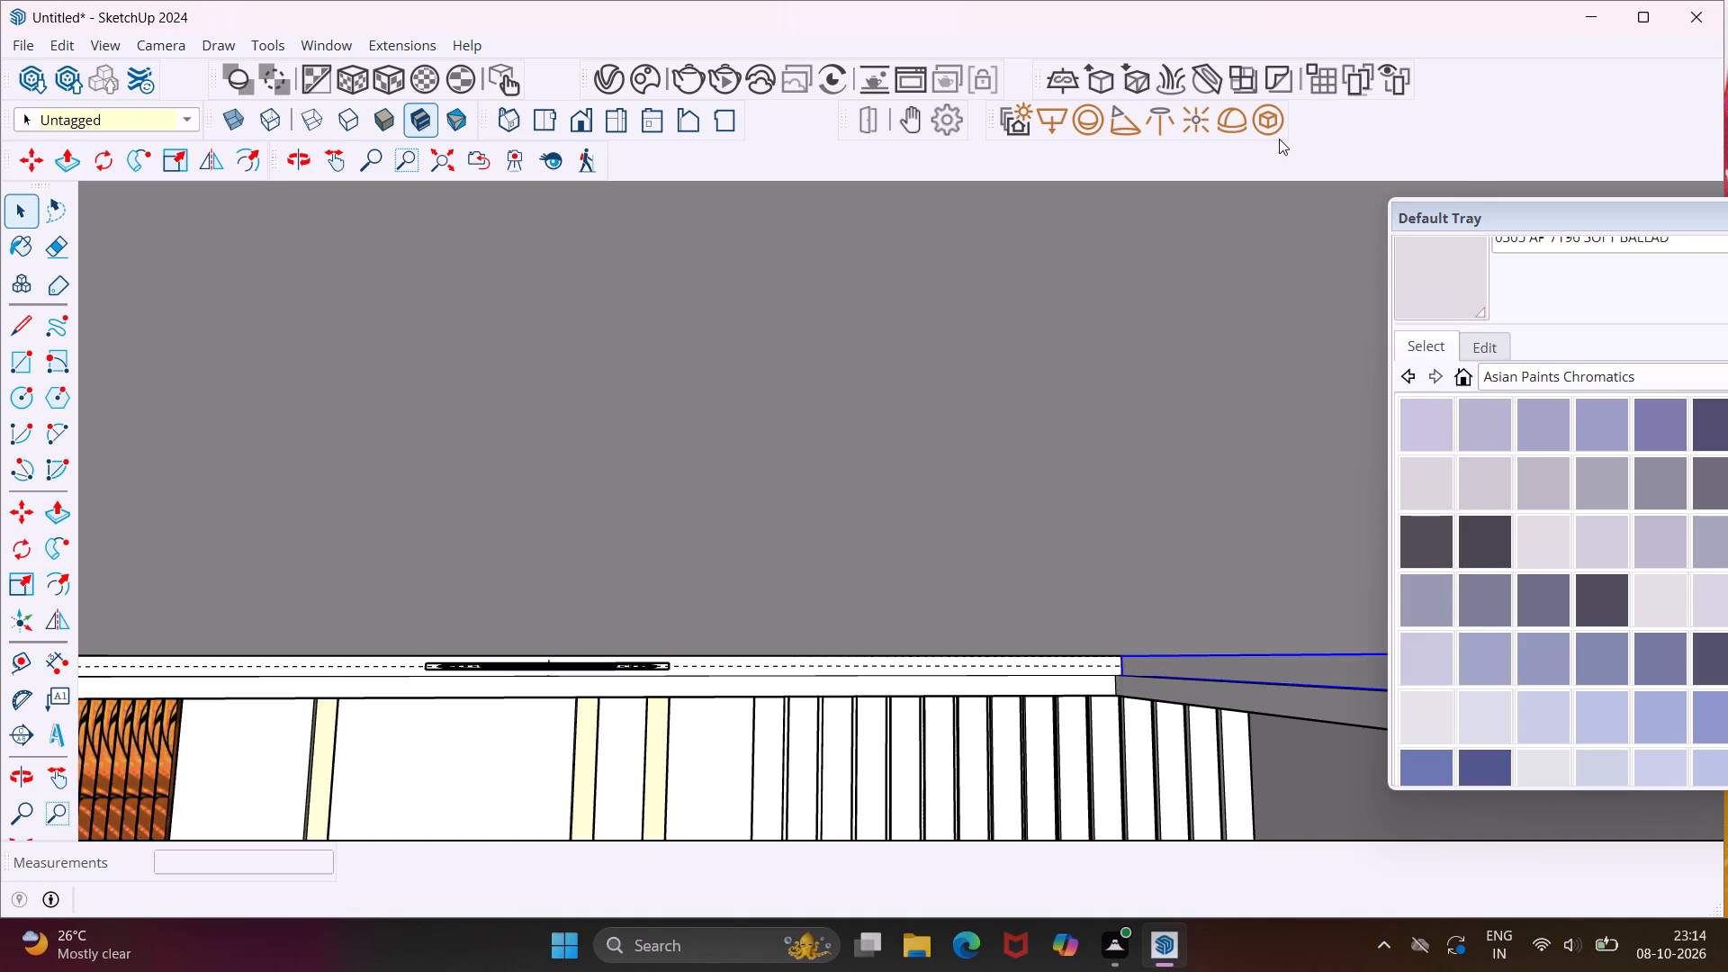
pyautogui.click(1279, 137)
# Find the 98 KB bar-shaped Handle by Hallo Huis in the 3D Warehouse handle results and load it into the model.
pyautogui.scroll(-3, 1192, 441)
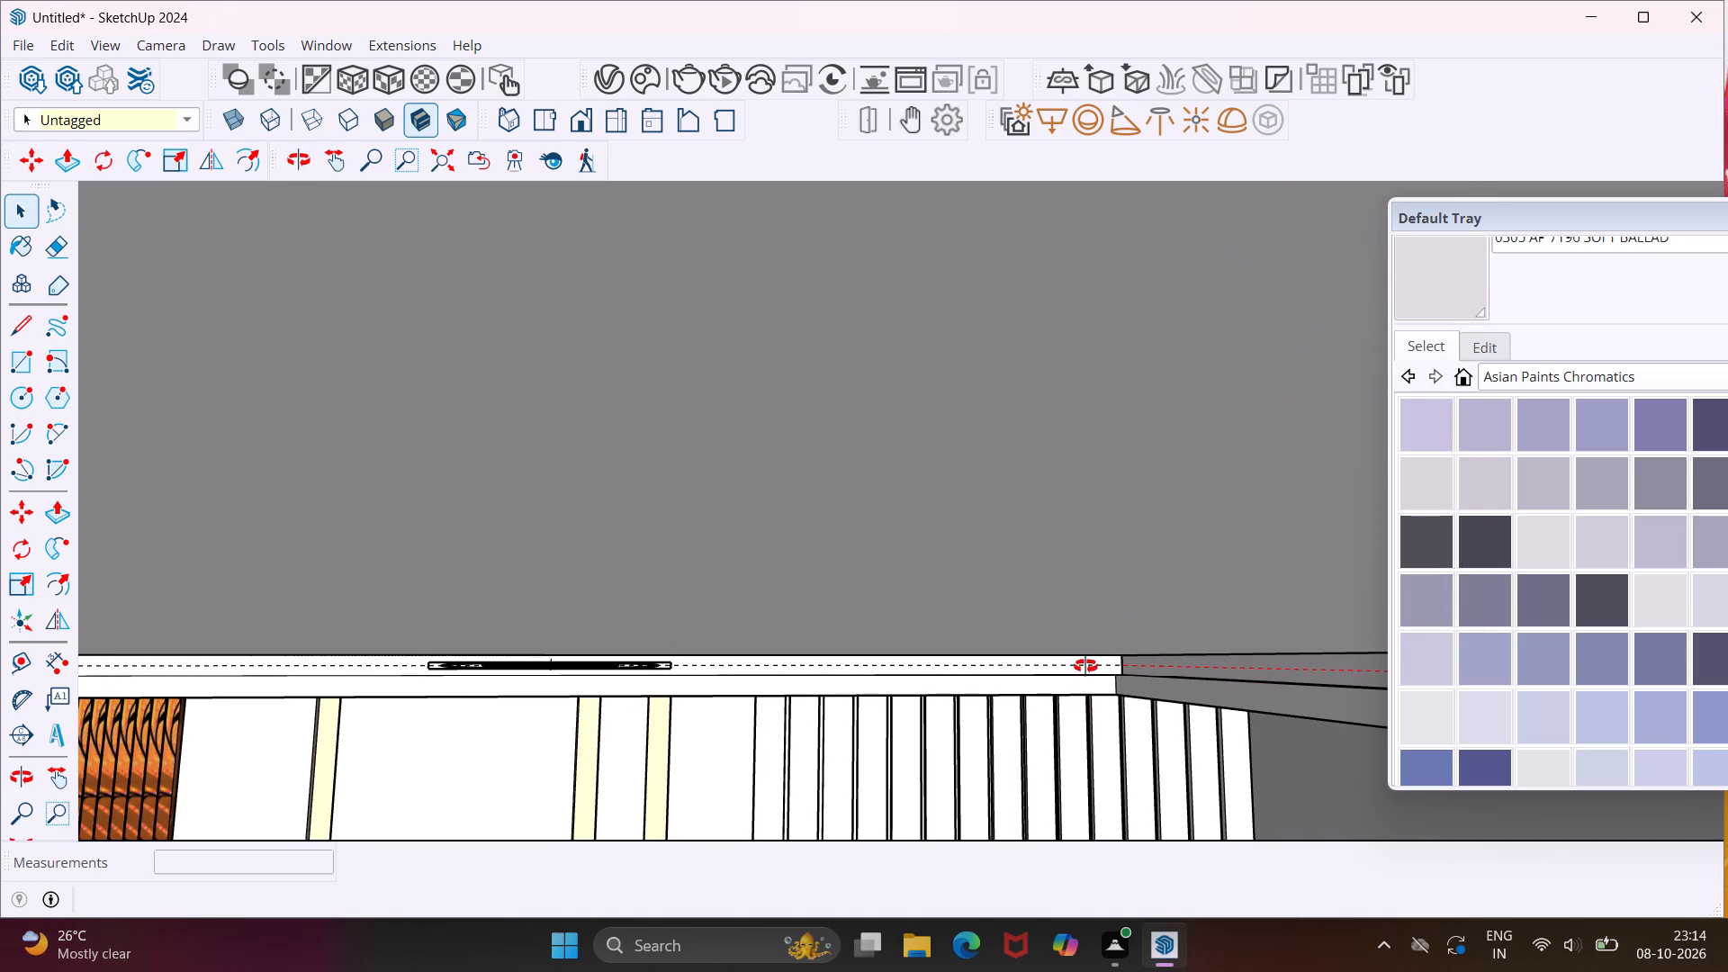
pyautogui.moveTo(1085, 666); pyautogui.dragTo(1122, 506, button='middle')
pyautogui.scroll(-11, 1077, 516)
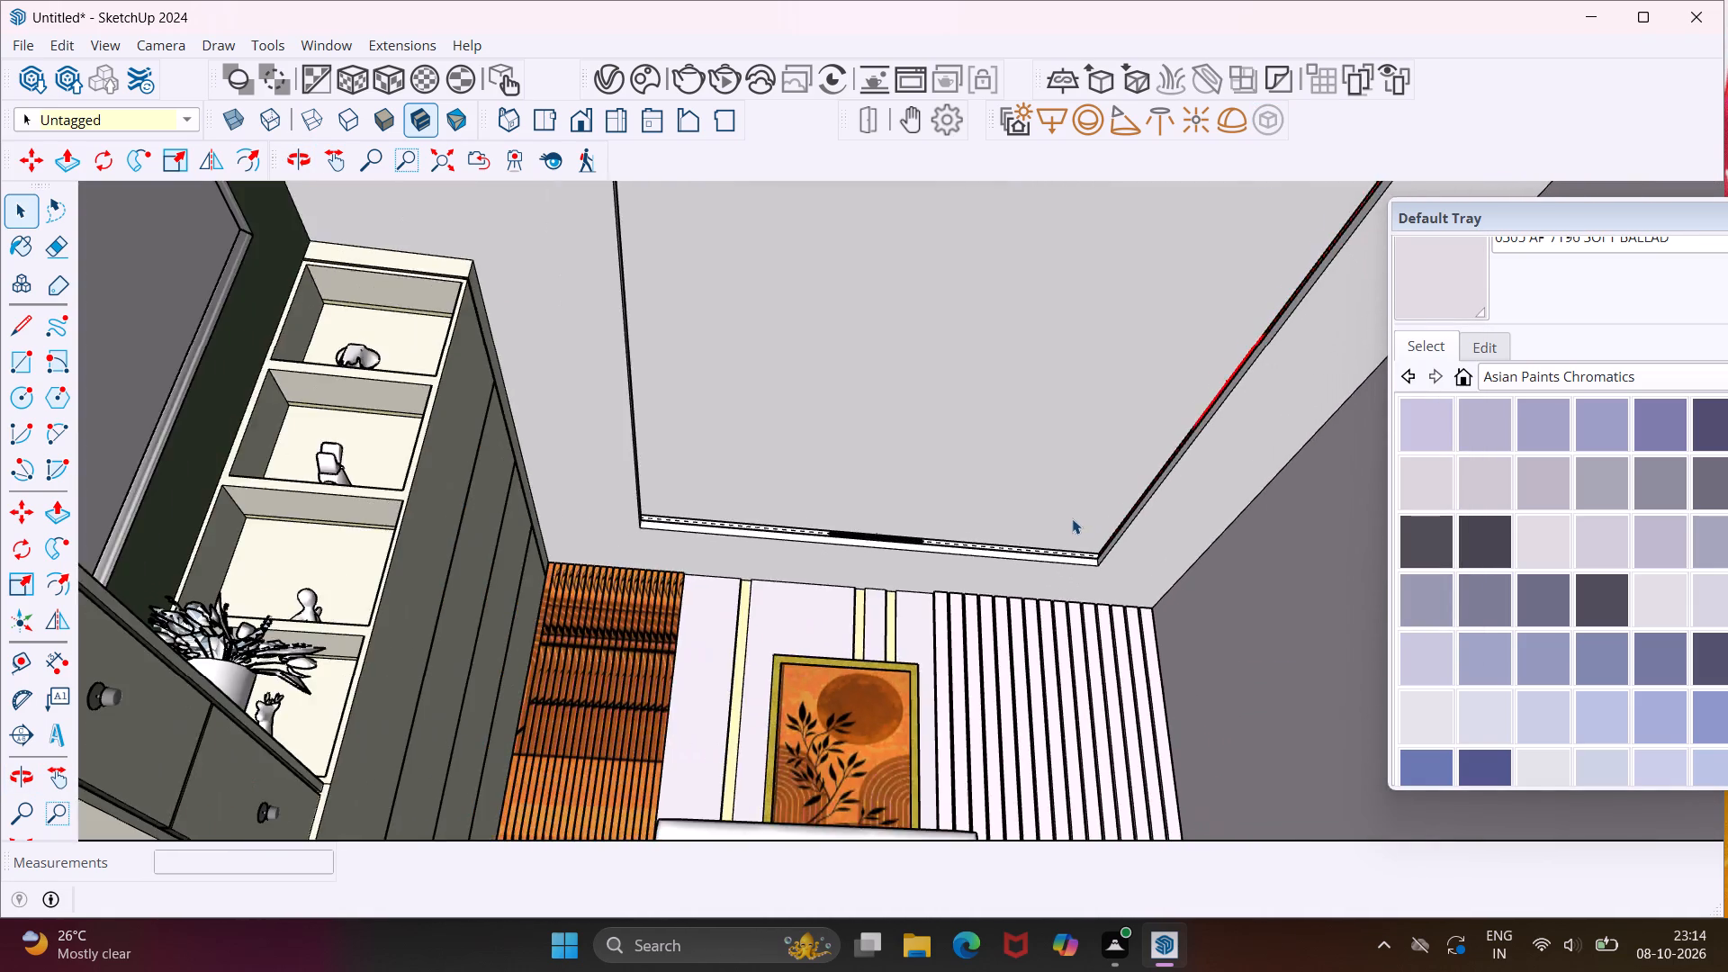
pyautogui.scroll(-4, 1072, 518)
pyautogui.moveTo(1046, 578); pyautogui.dragTo(825, 783, button='middle')
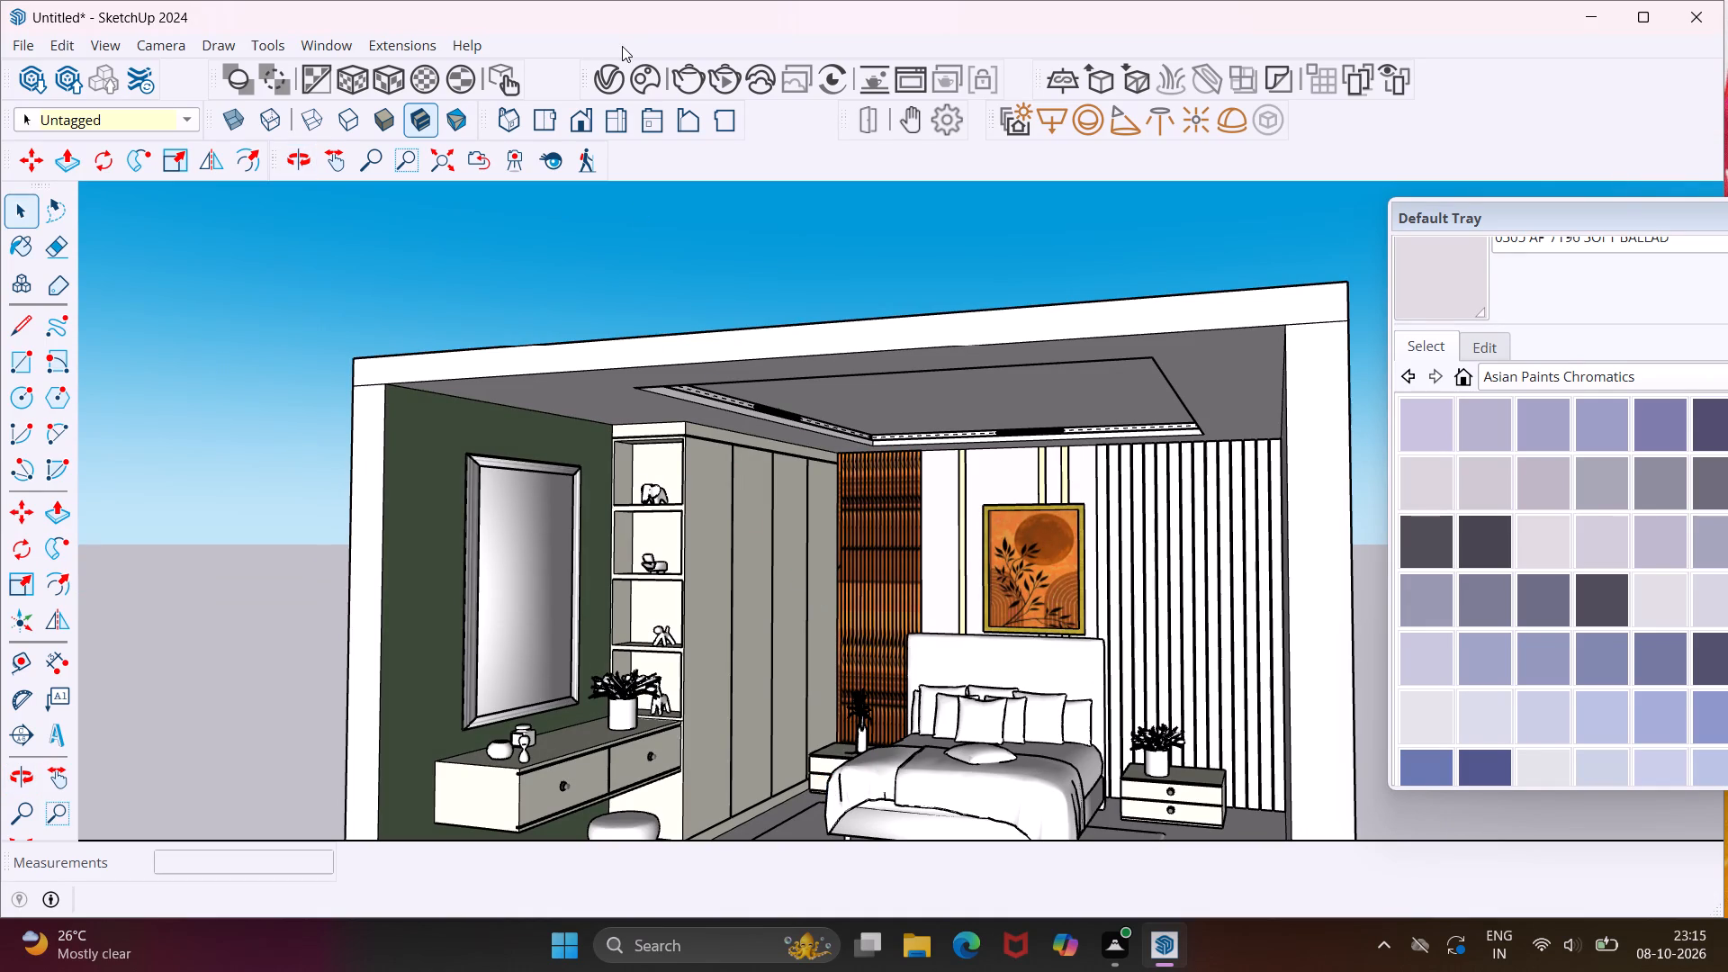
pyautogui.click(346, 48)
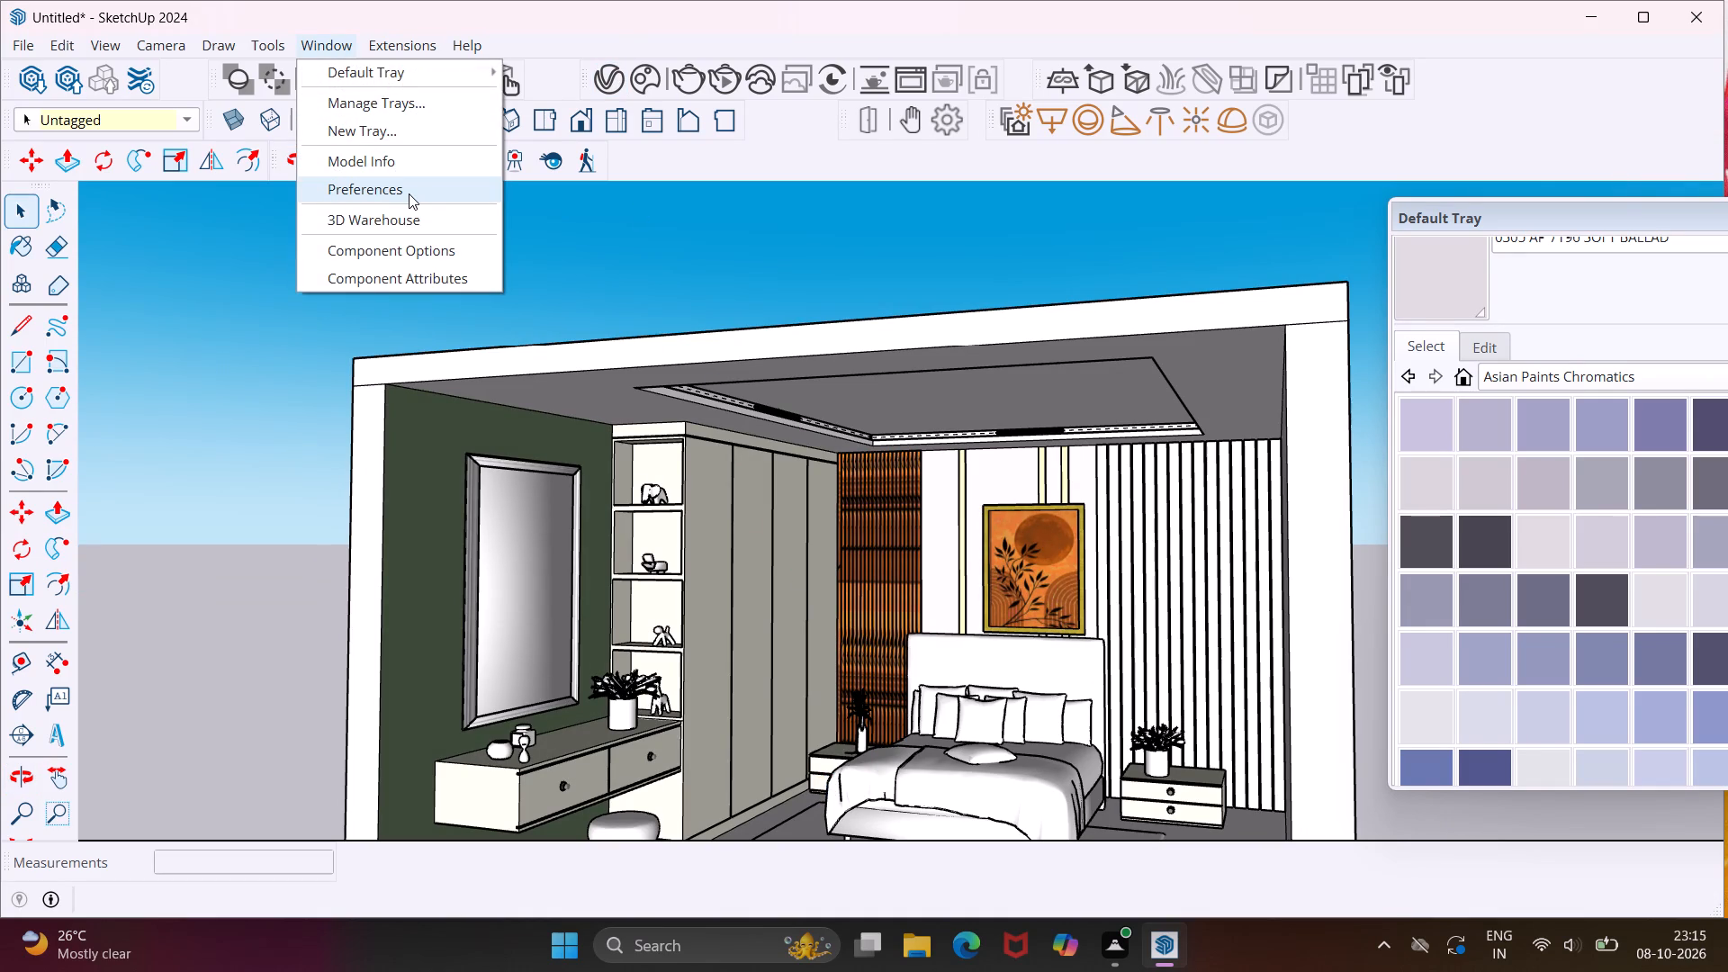
pyautogui.click(409, 220)
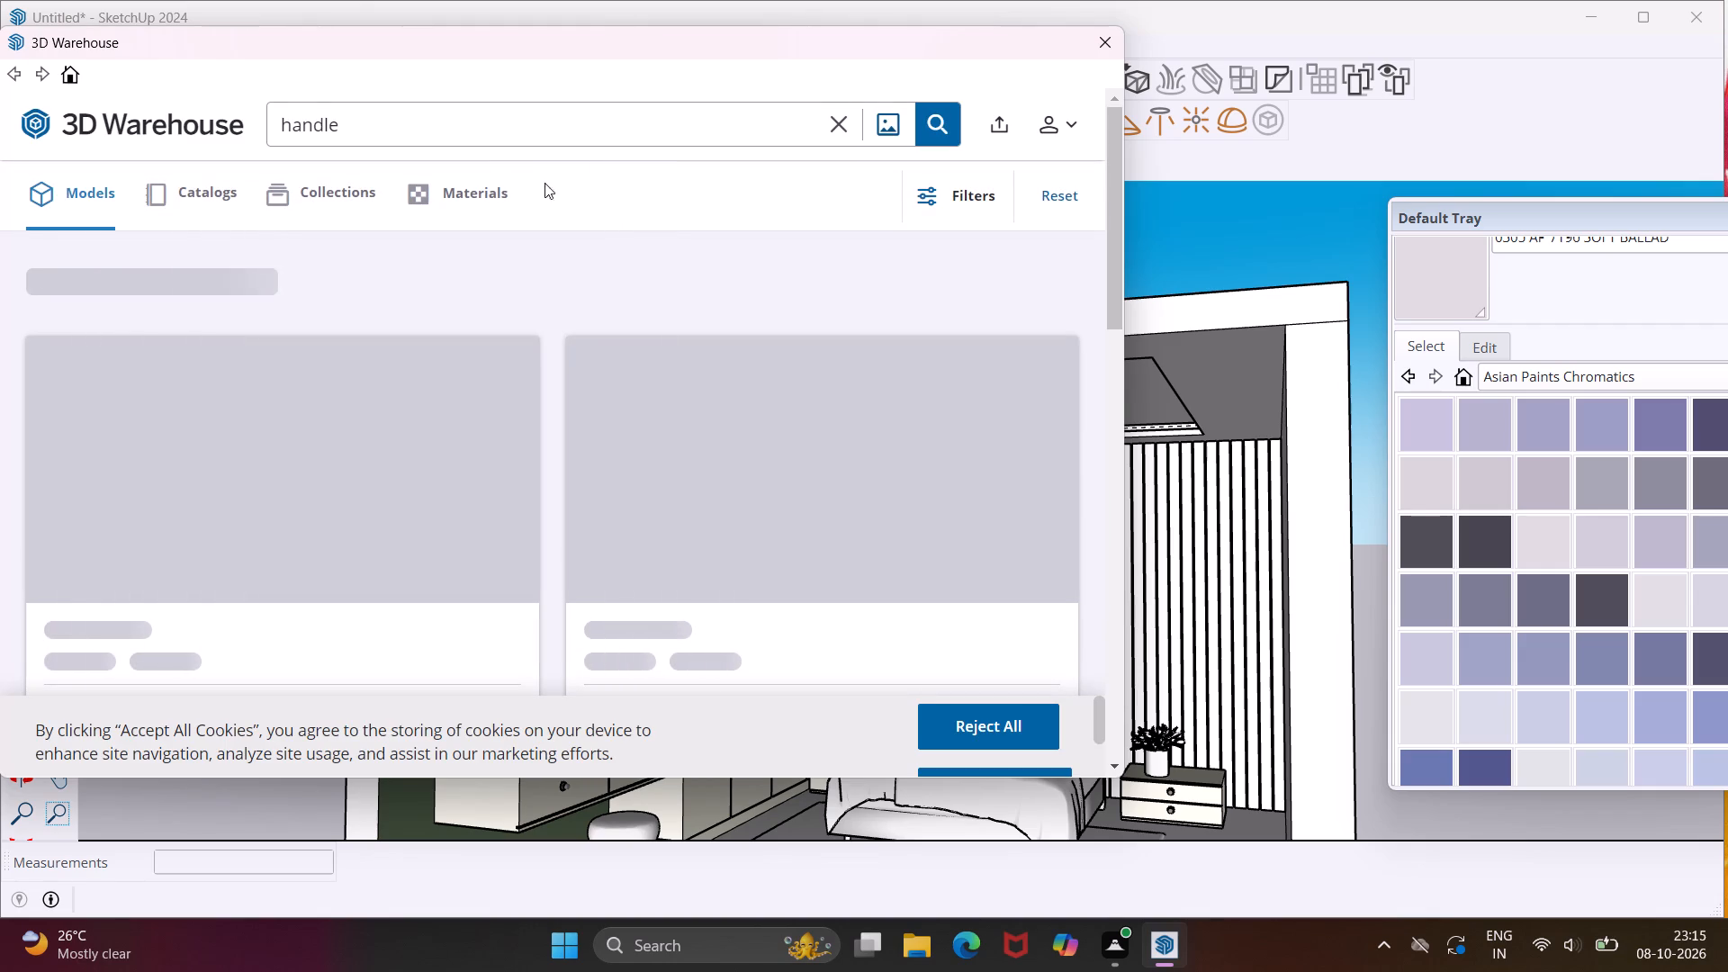
pyautogui.scroll(-3, 645, 422)
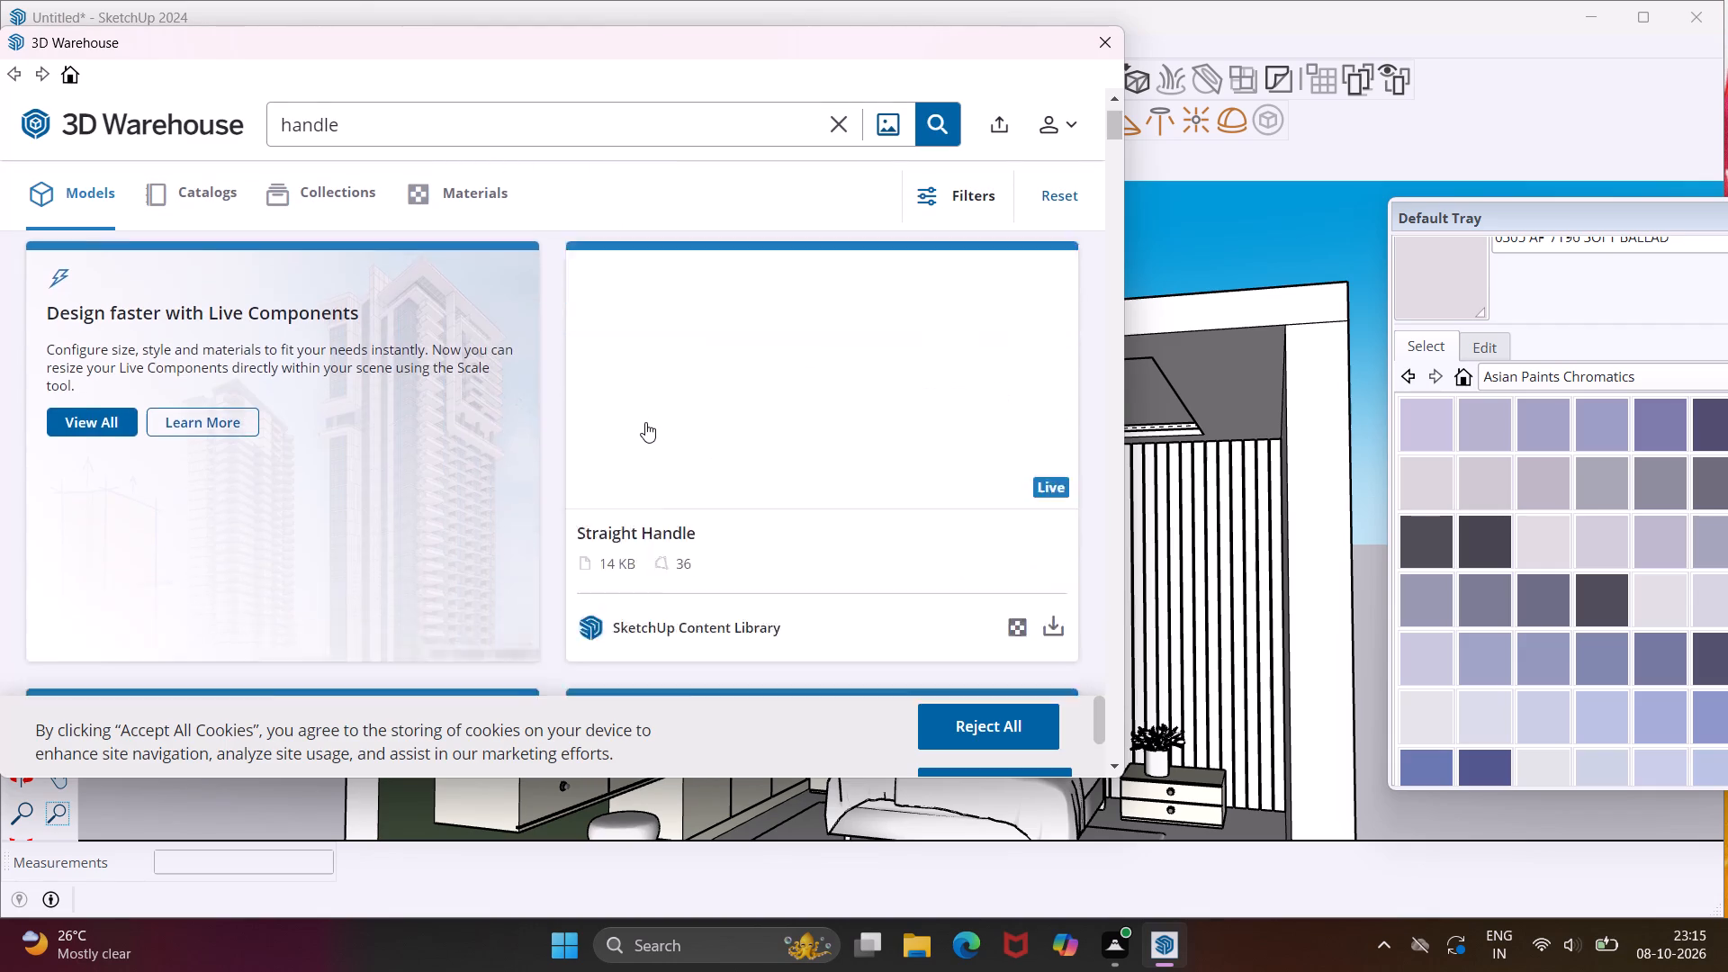
pyautogui.scroll(-12, 645, 422)
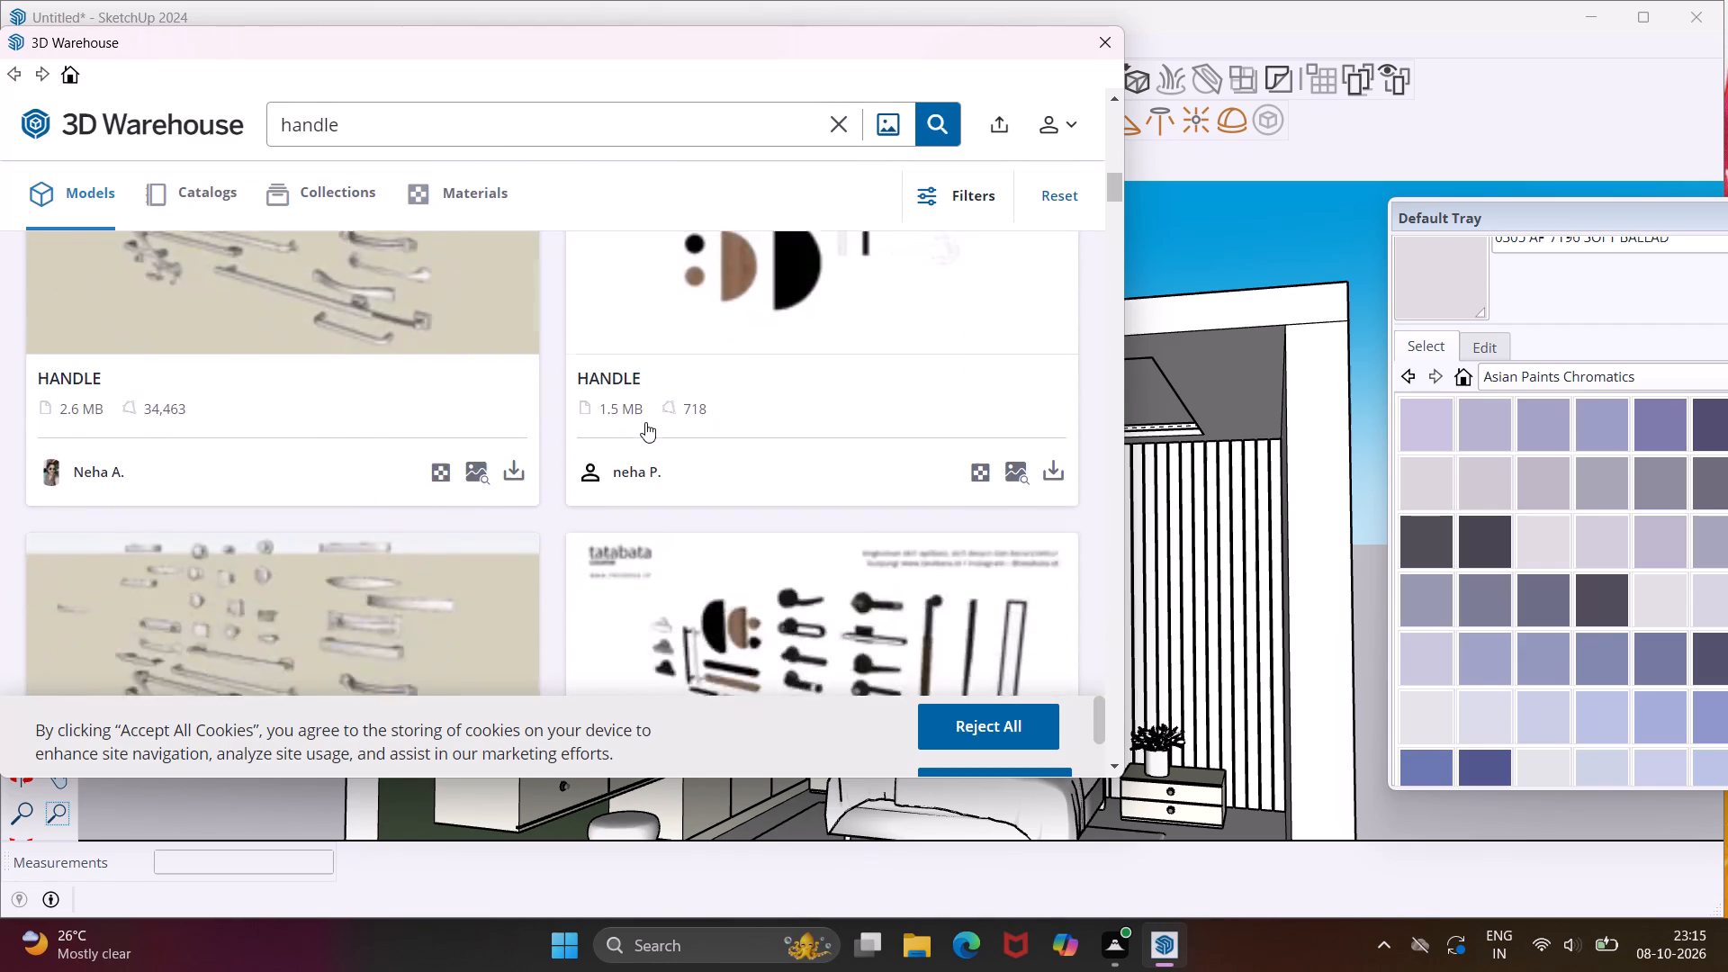
pyautogui.scroll(-5, 645, 422)
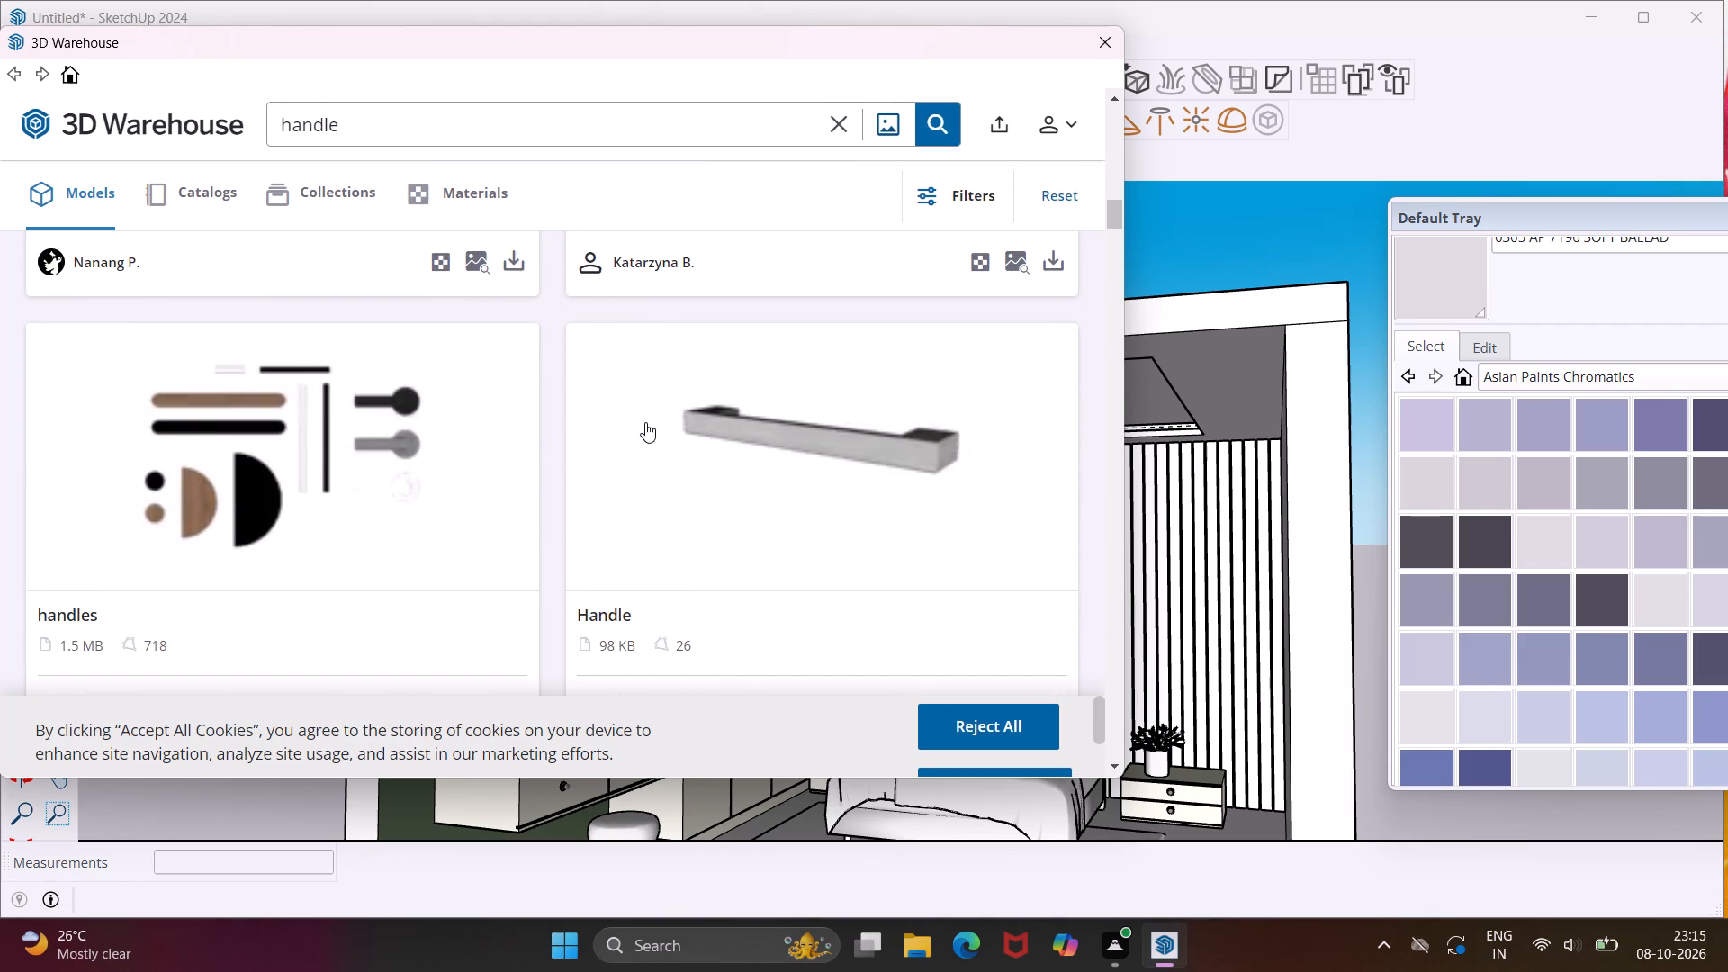
pyautogui.scroll(-1, 645, 422)
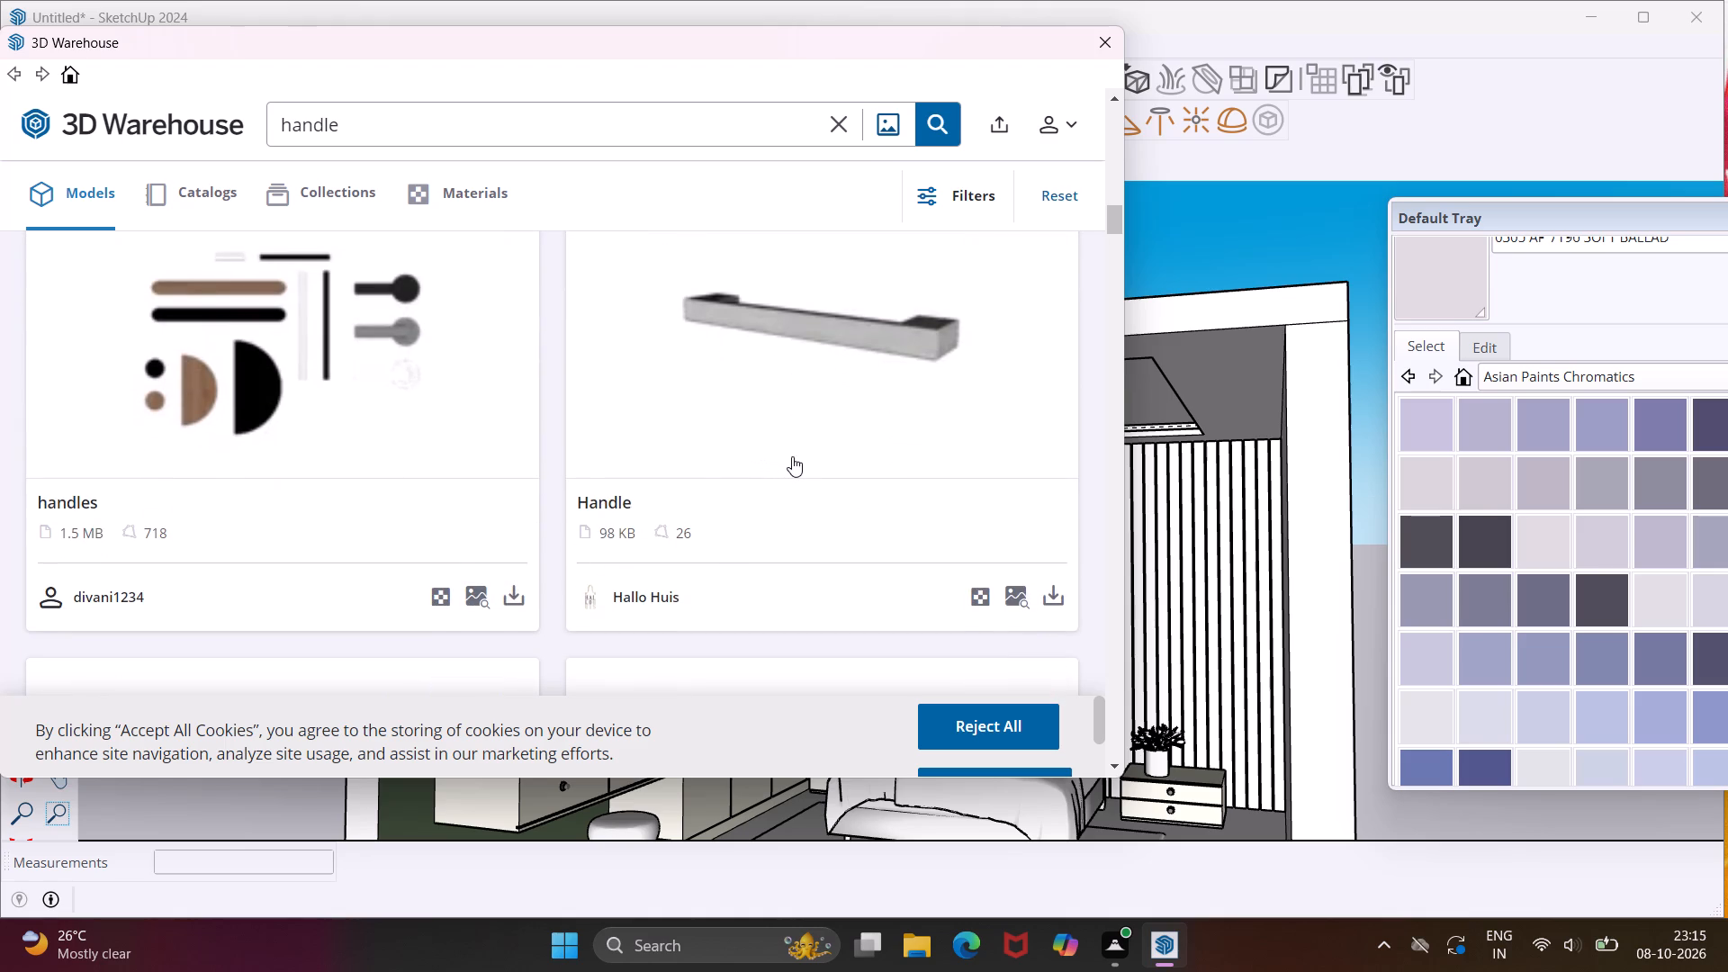
pyautogui.click(1047, 590)
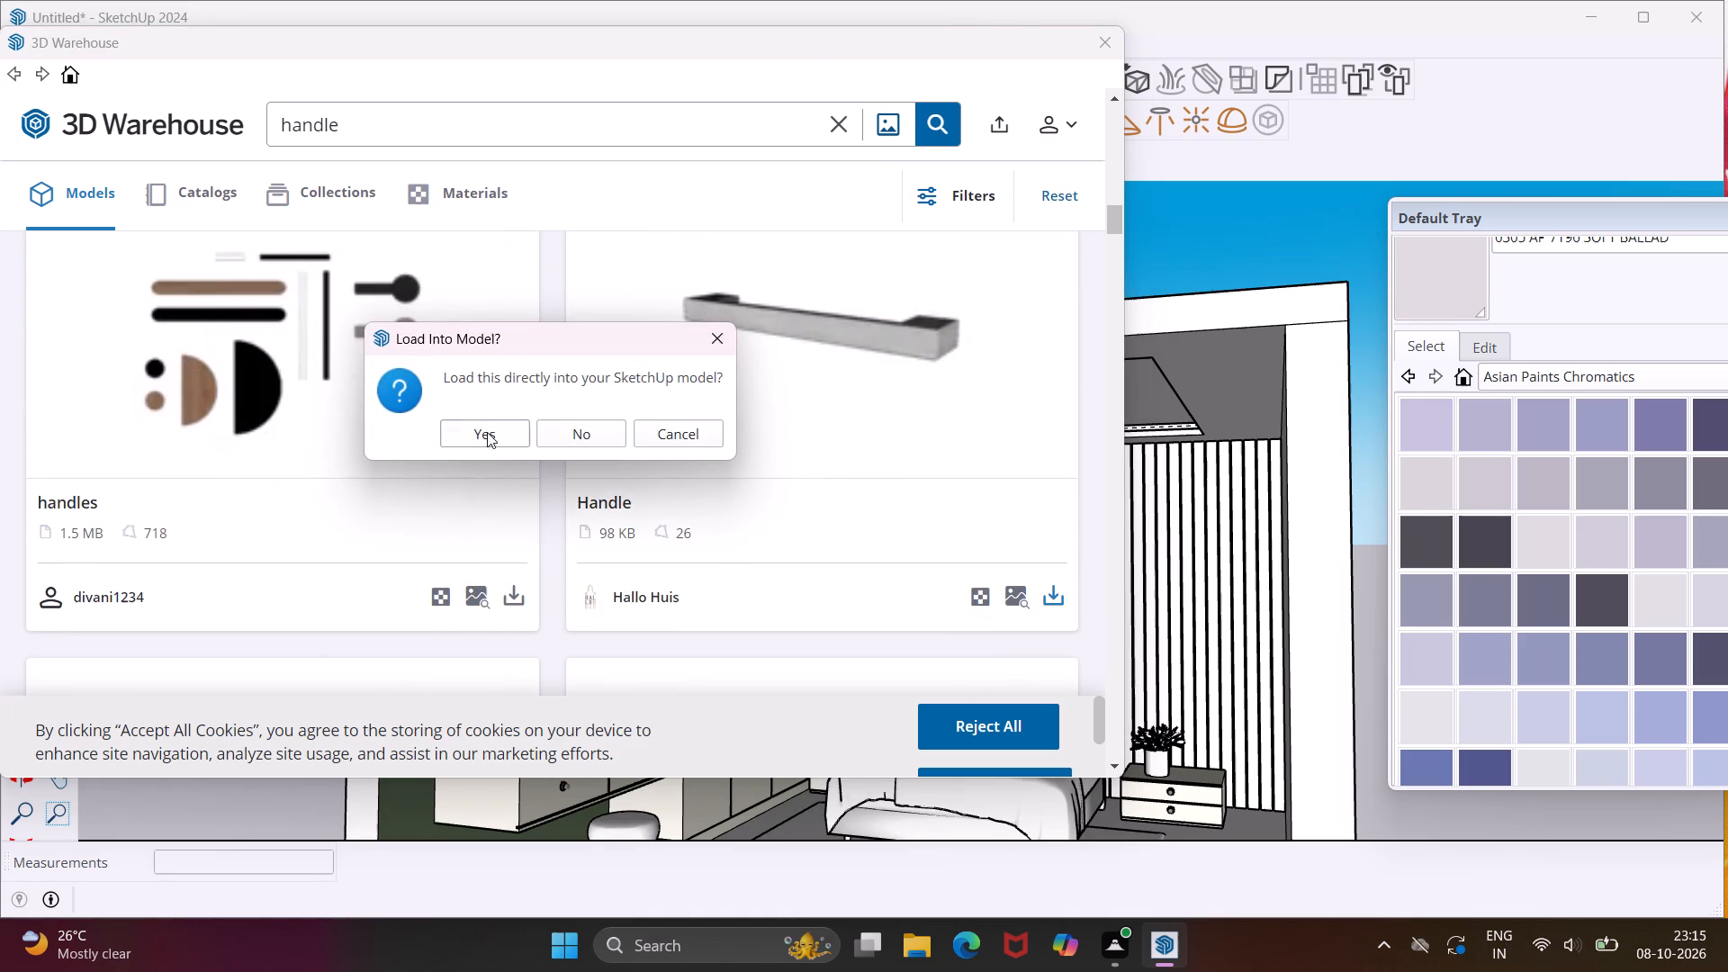
pyautogui.click(487, 431)
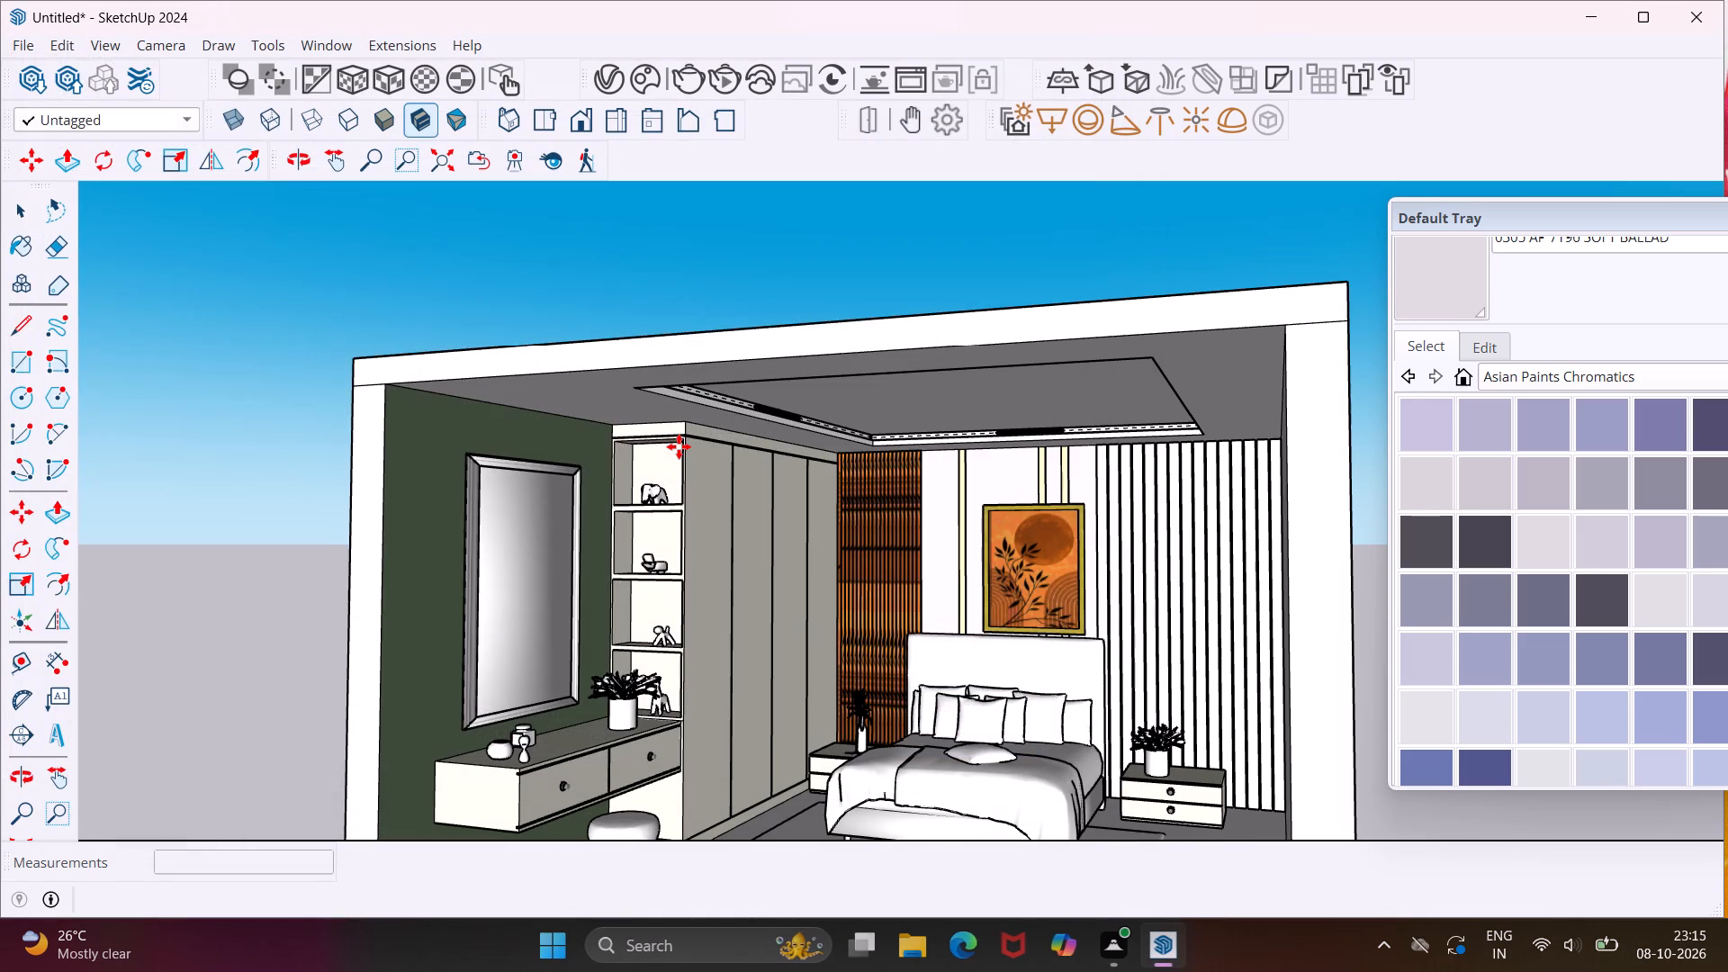
# Place the handle on the lower part of the wardrobe door nearest the open shelves.
pyautogui.scroll(-6, 700, 459)
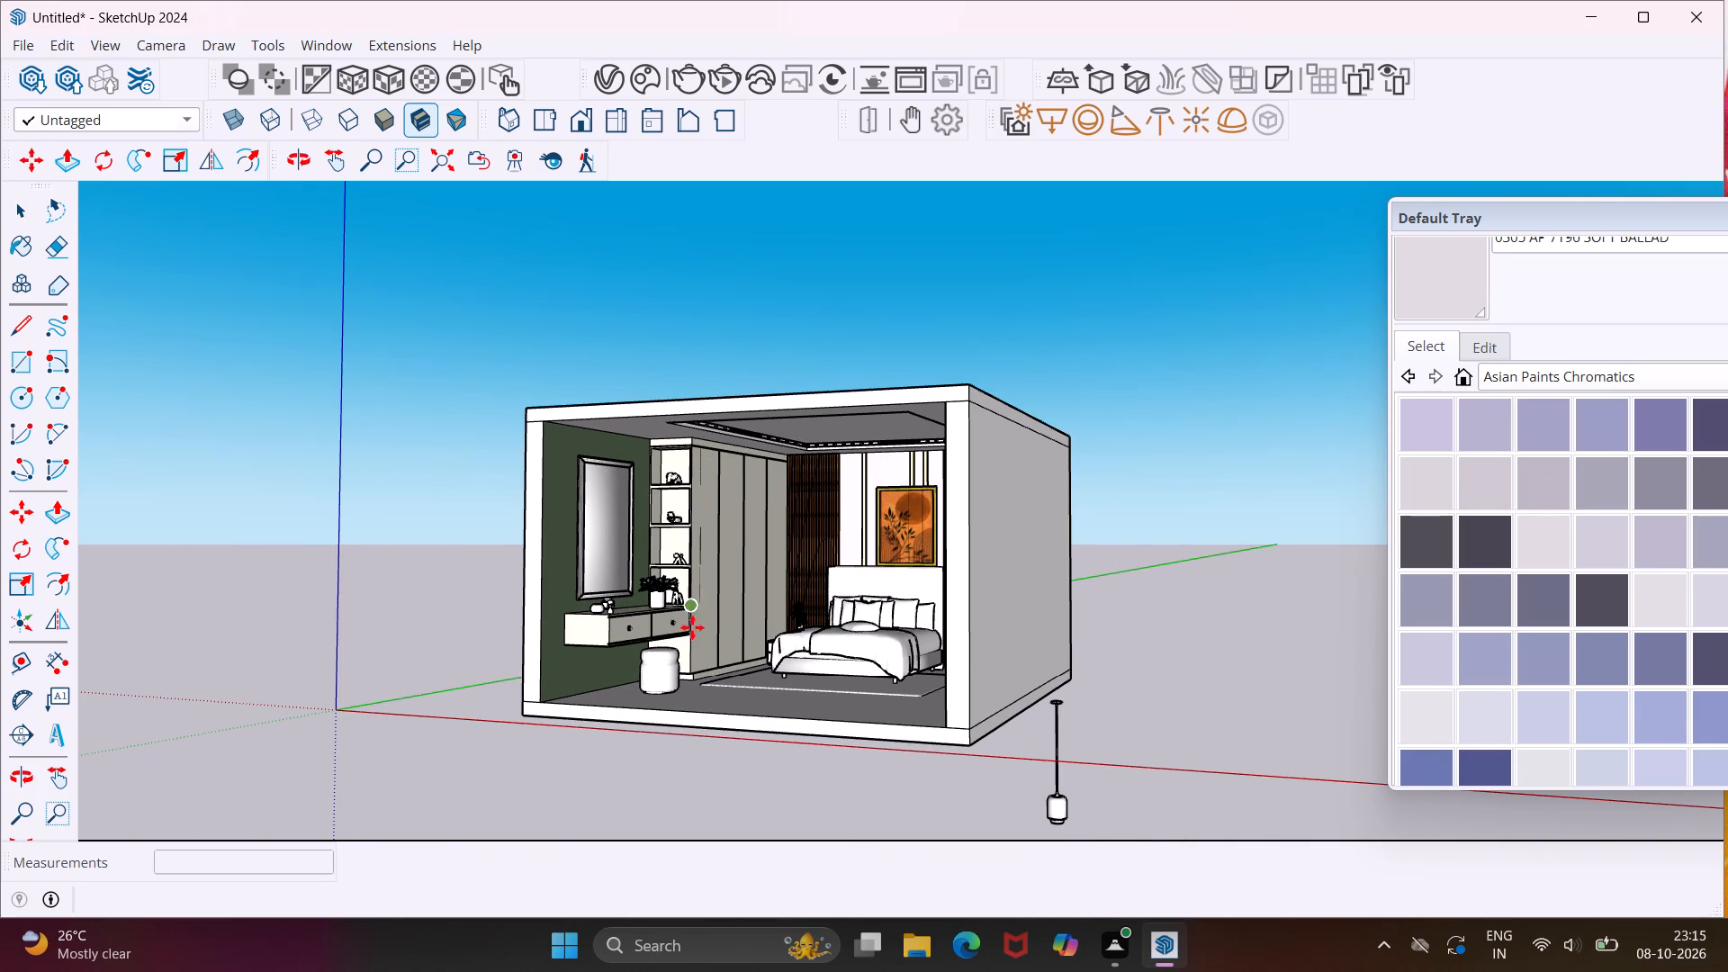
pyautogui.scroll(7, 705, 648)
pyautogui.click(704, 647)
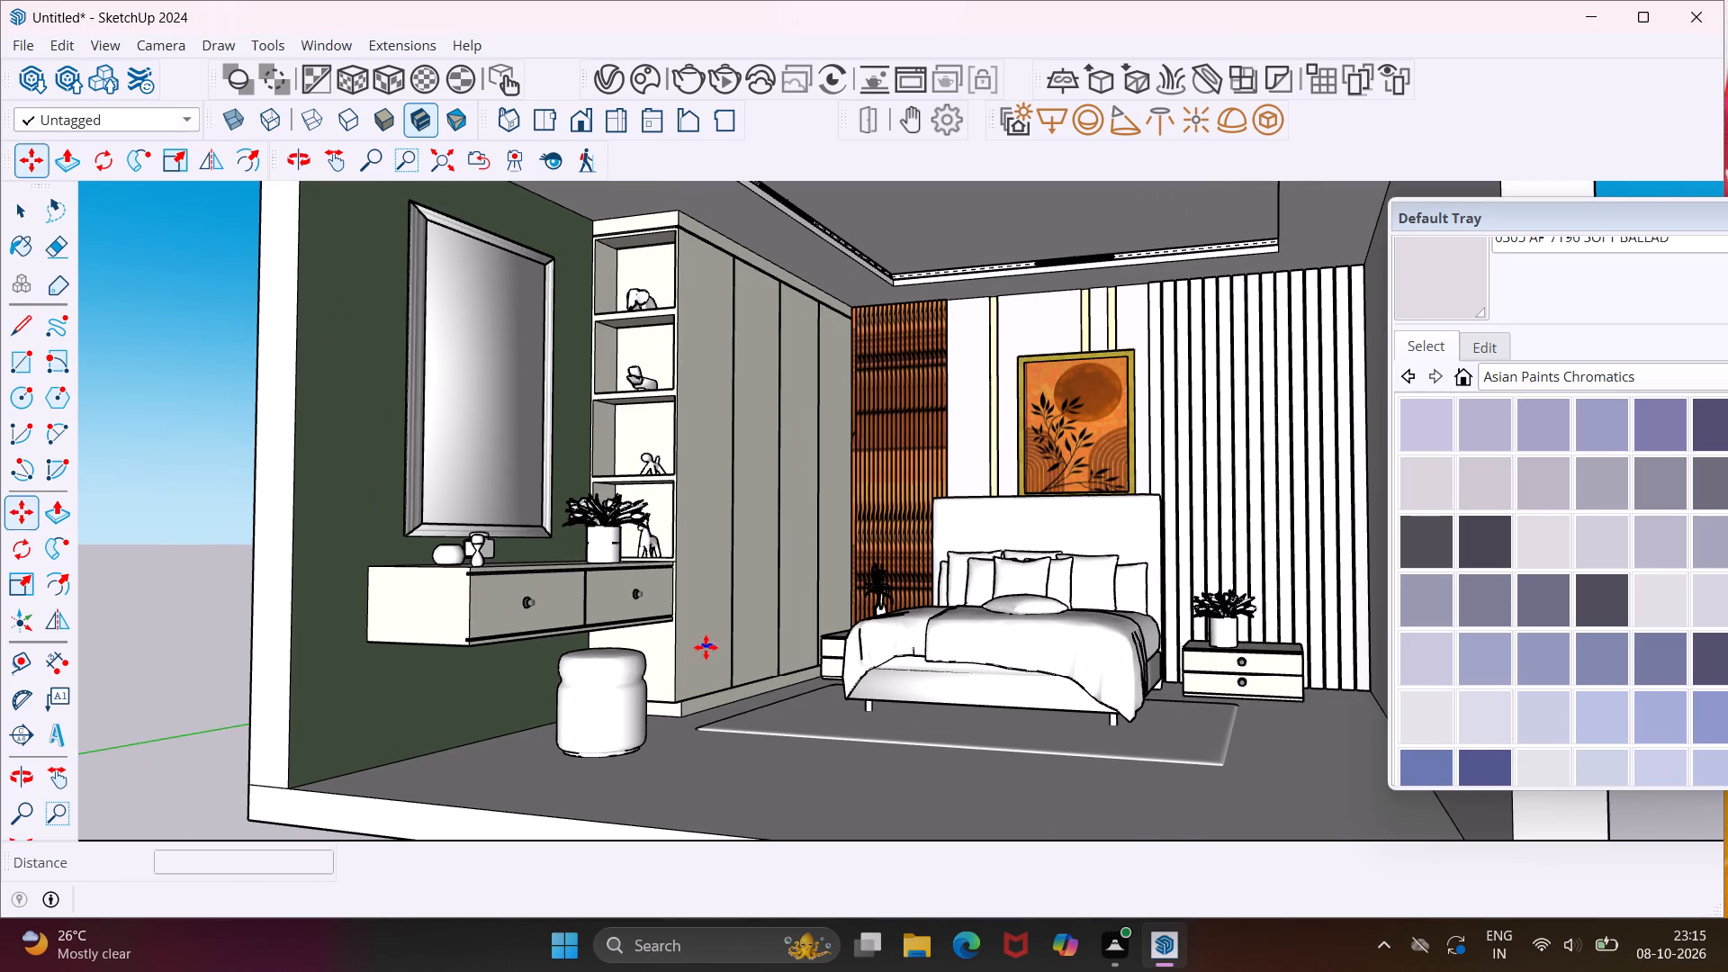
# Move the handle about 3 1/16" sideways across the door, toward the neighbouring wardrobe door.
pyautogui.scroll(7, 693, 649)
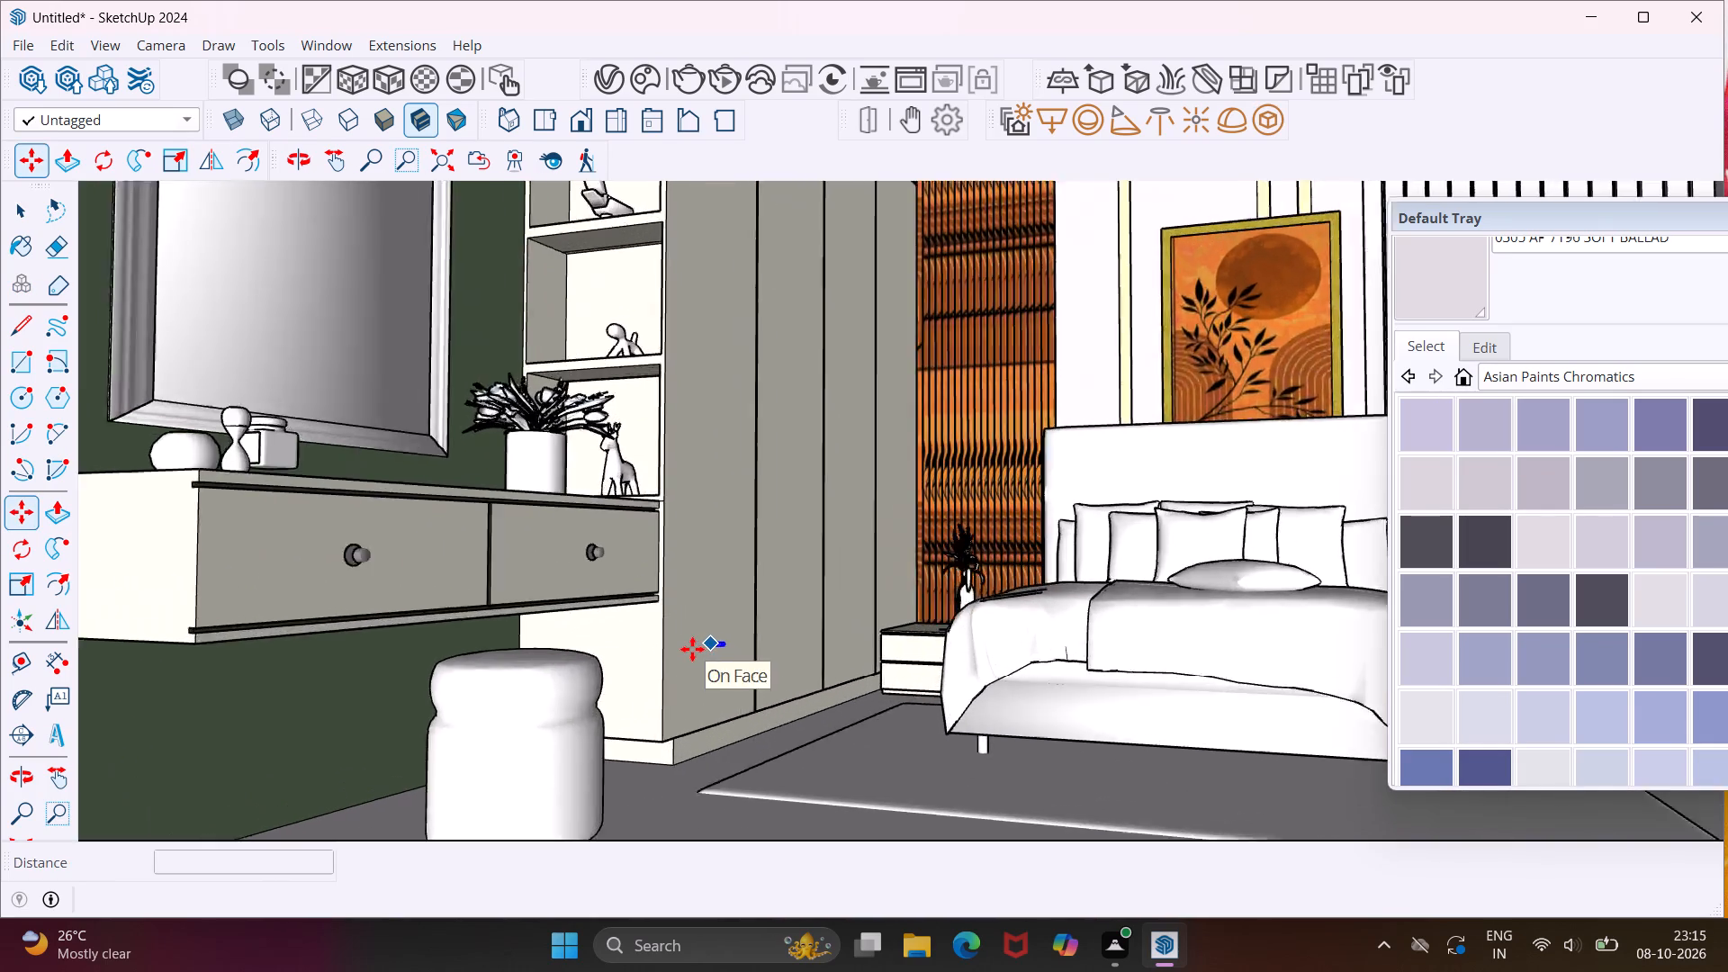
pyautogui.scroll(16, 692, 649)
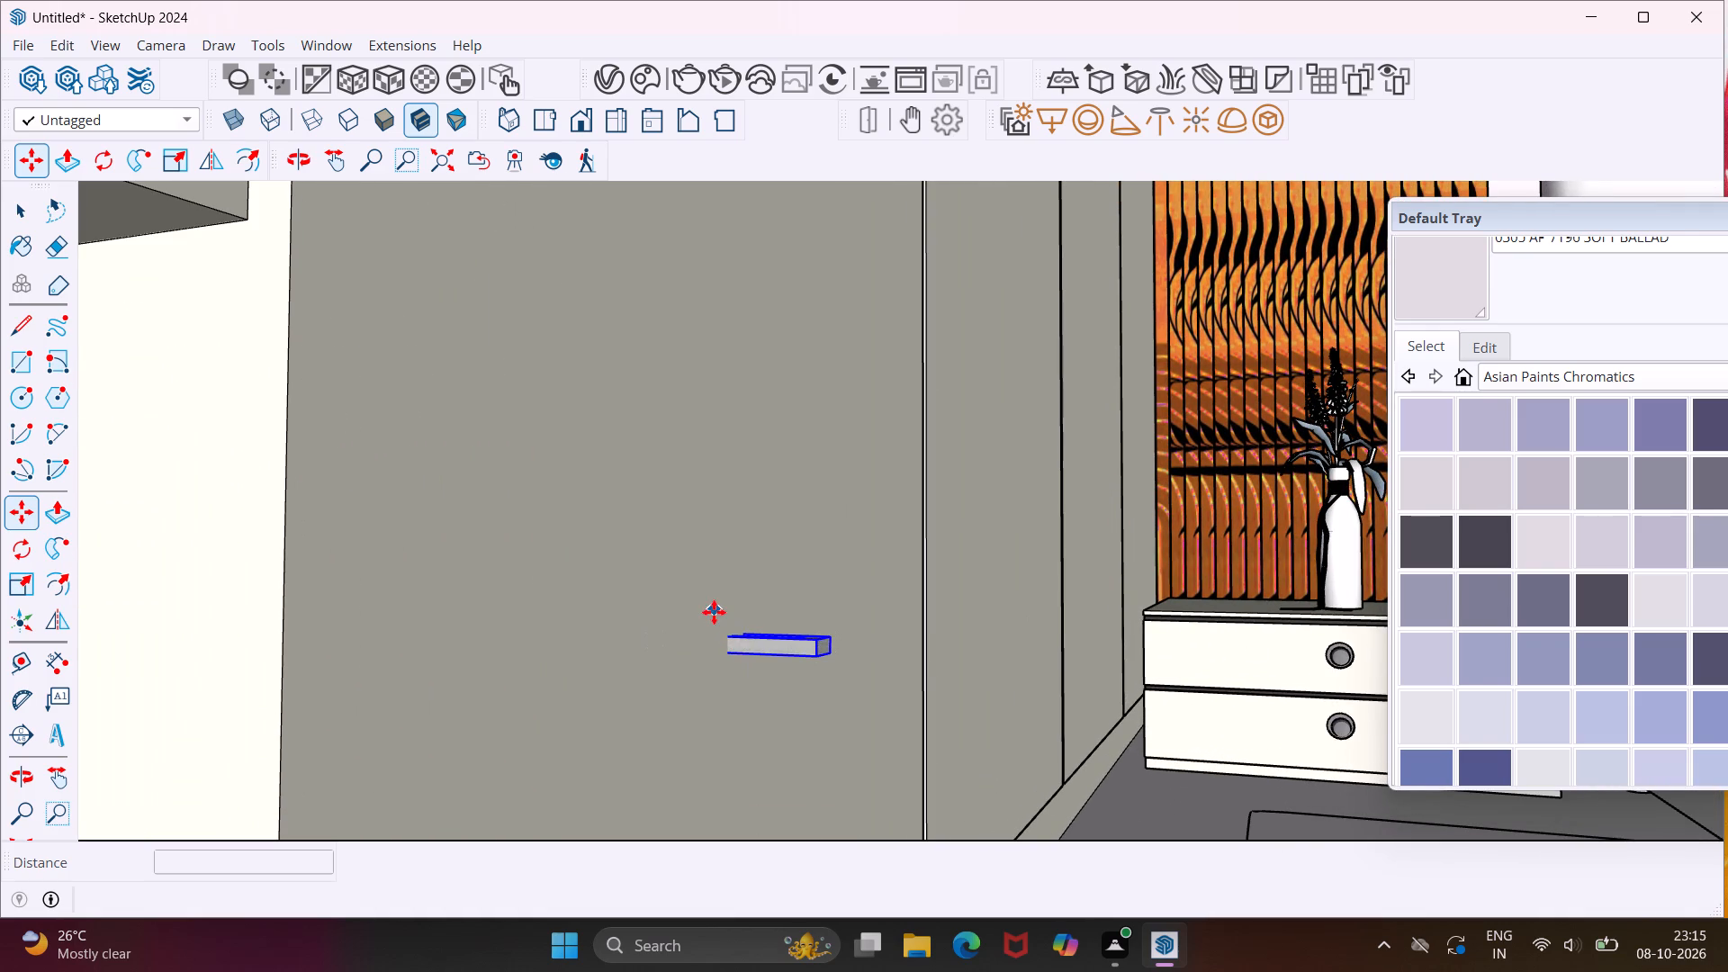
pyautogui.click(712, 609)
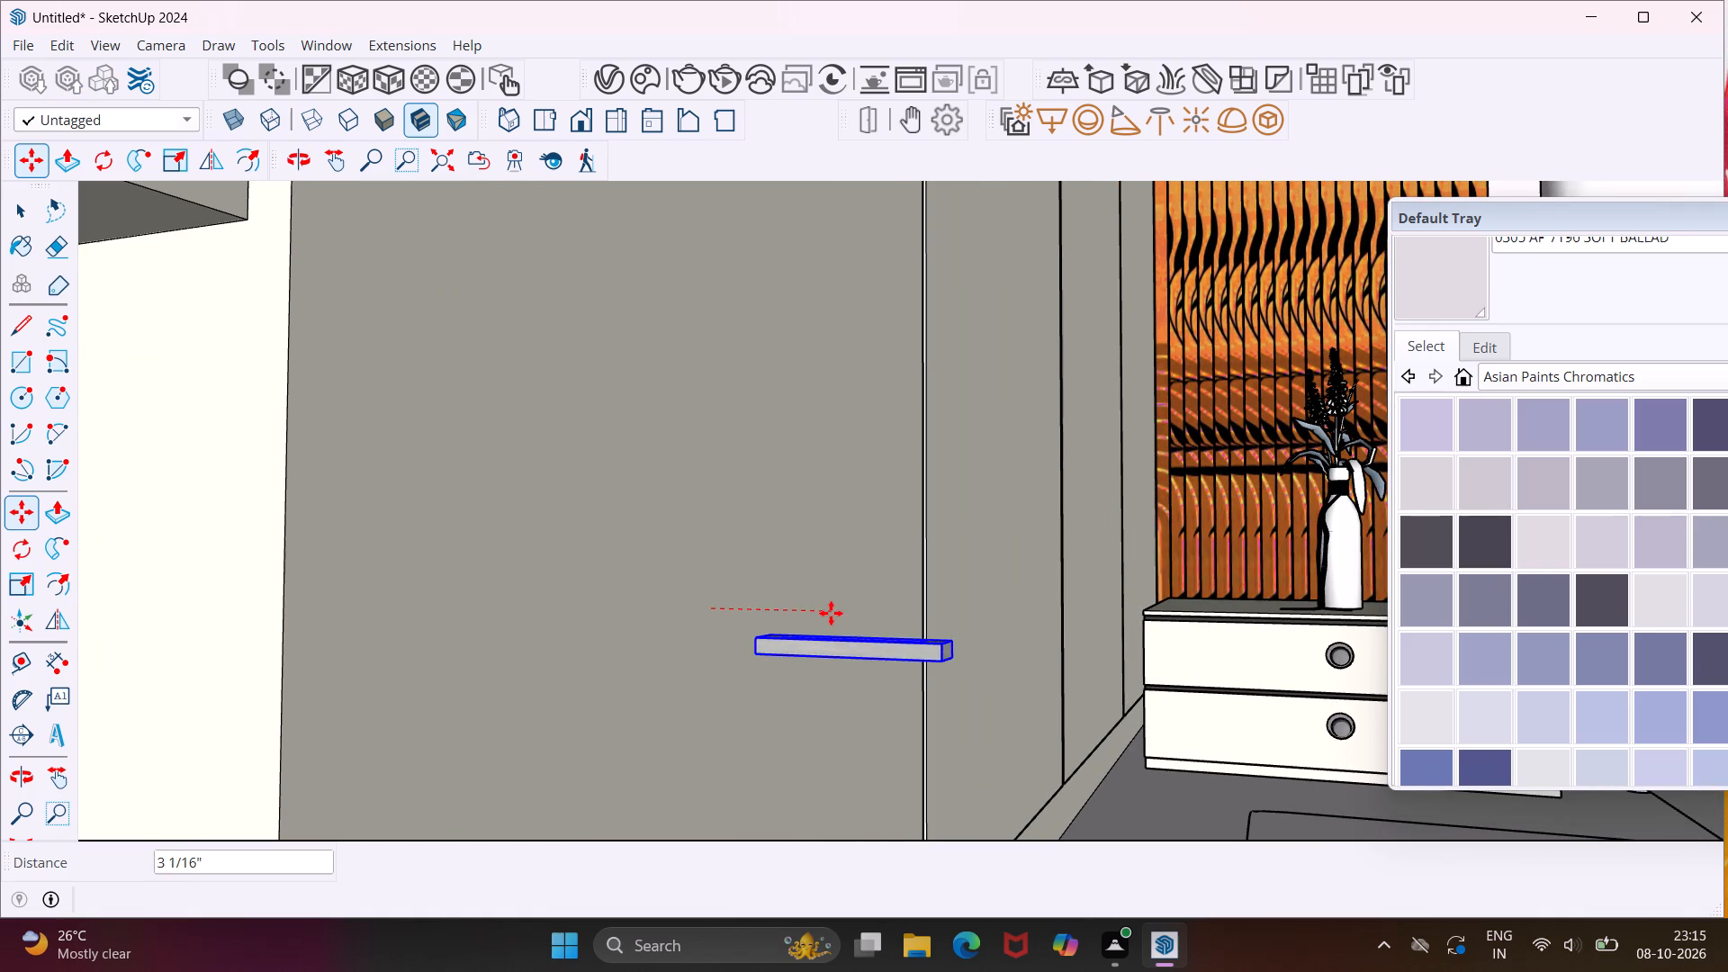
pyautogui.click(831, 612)
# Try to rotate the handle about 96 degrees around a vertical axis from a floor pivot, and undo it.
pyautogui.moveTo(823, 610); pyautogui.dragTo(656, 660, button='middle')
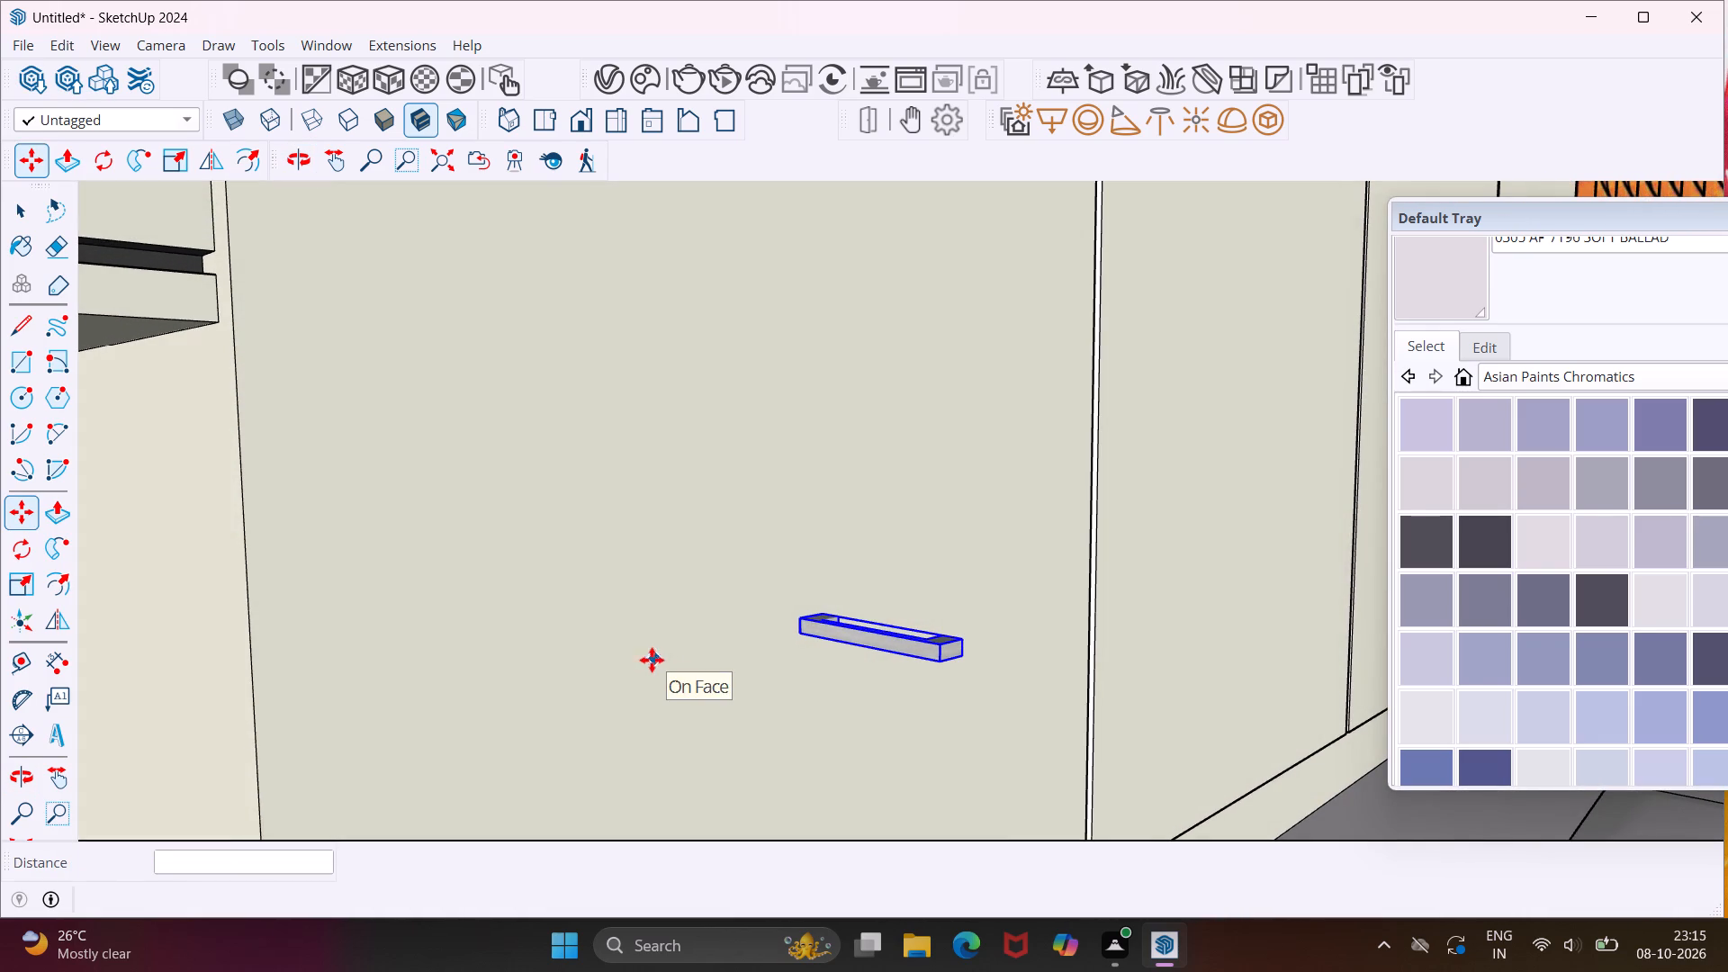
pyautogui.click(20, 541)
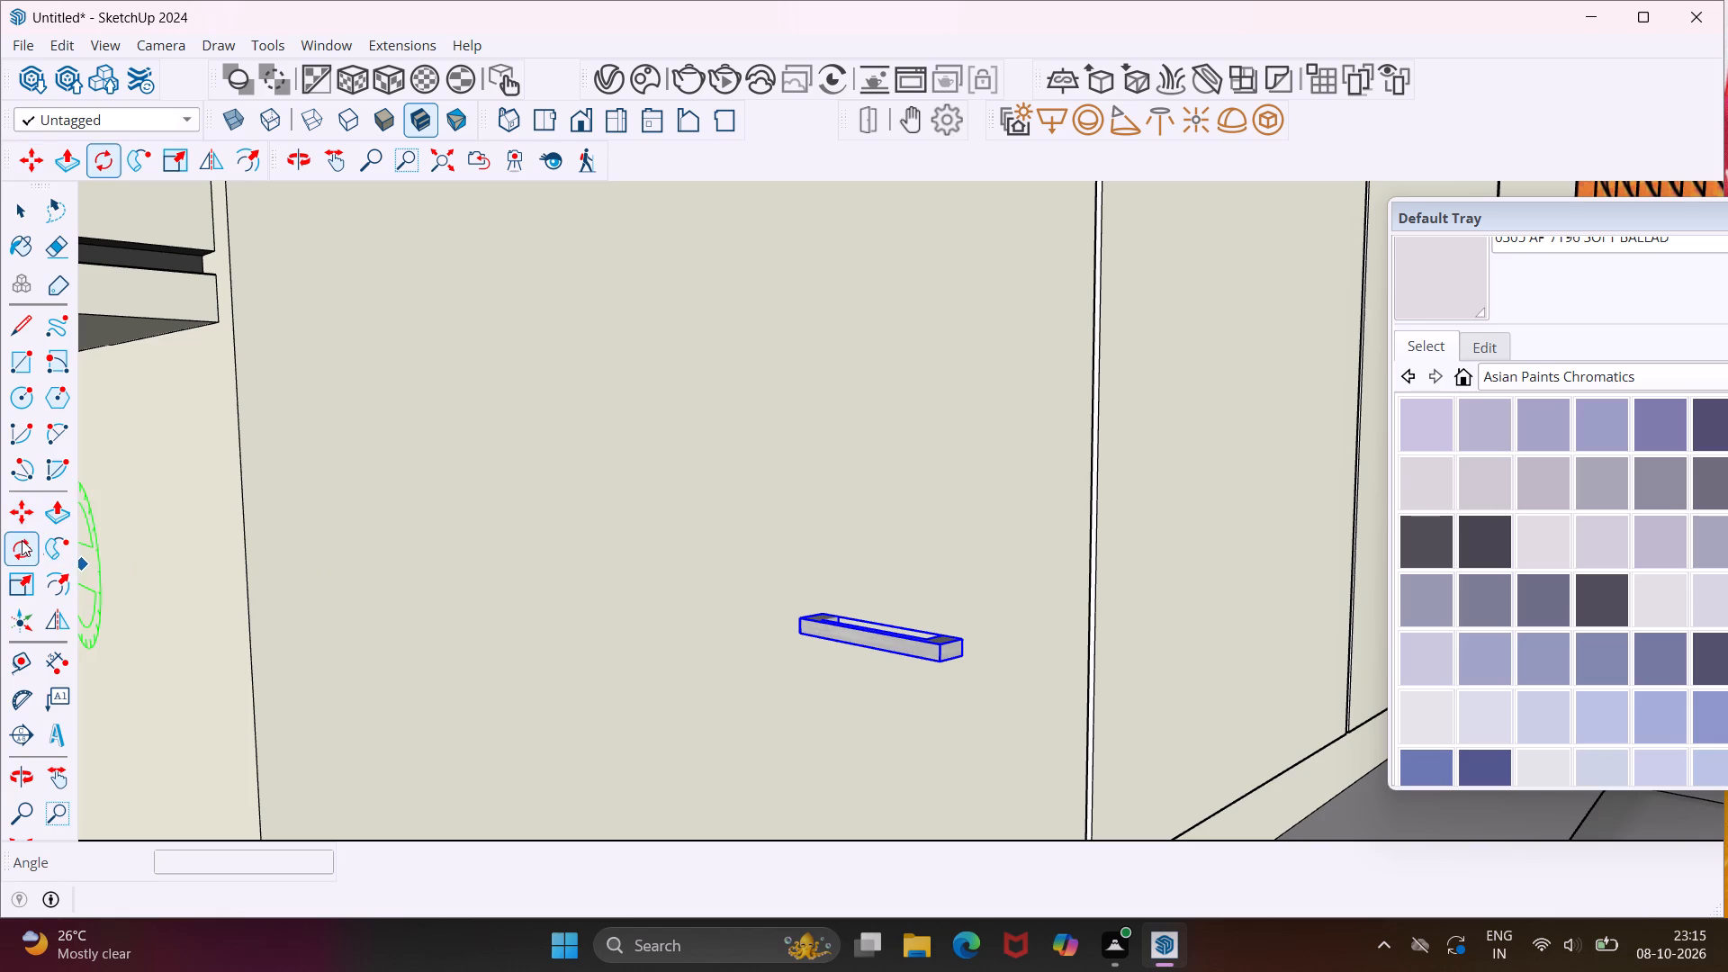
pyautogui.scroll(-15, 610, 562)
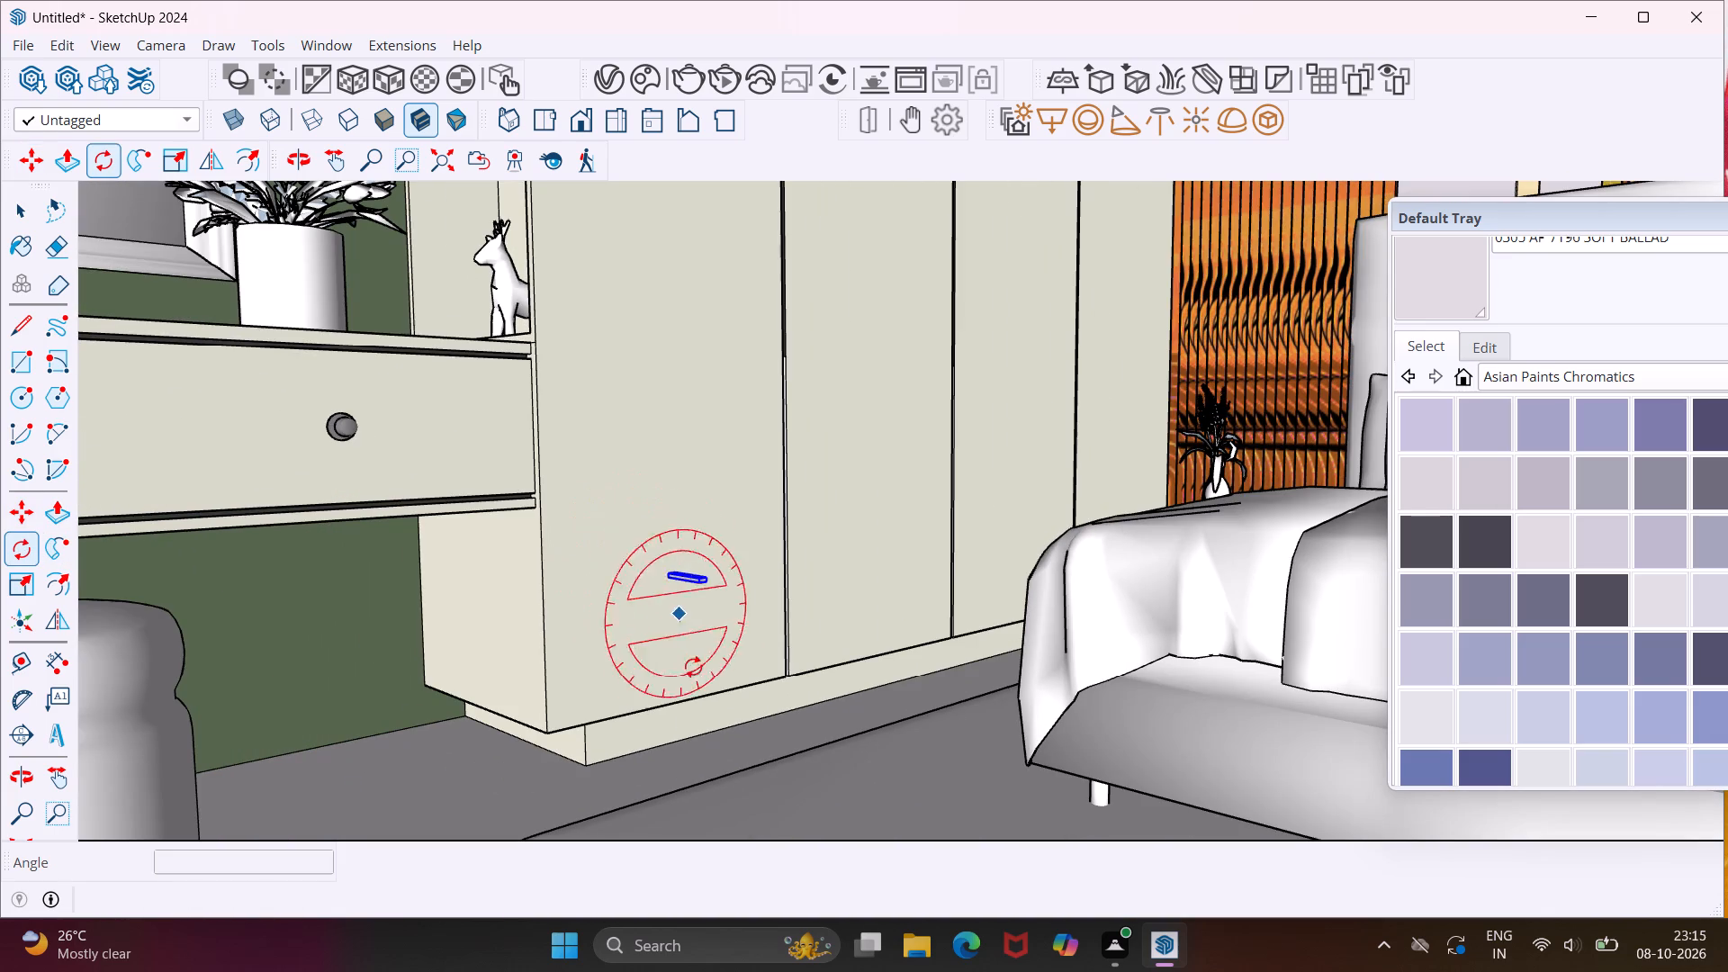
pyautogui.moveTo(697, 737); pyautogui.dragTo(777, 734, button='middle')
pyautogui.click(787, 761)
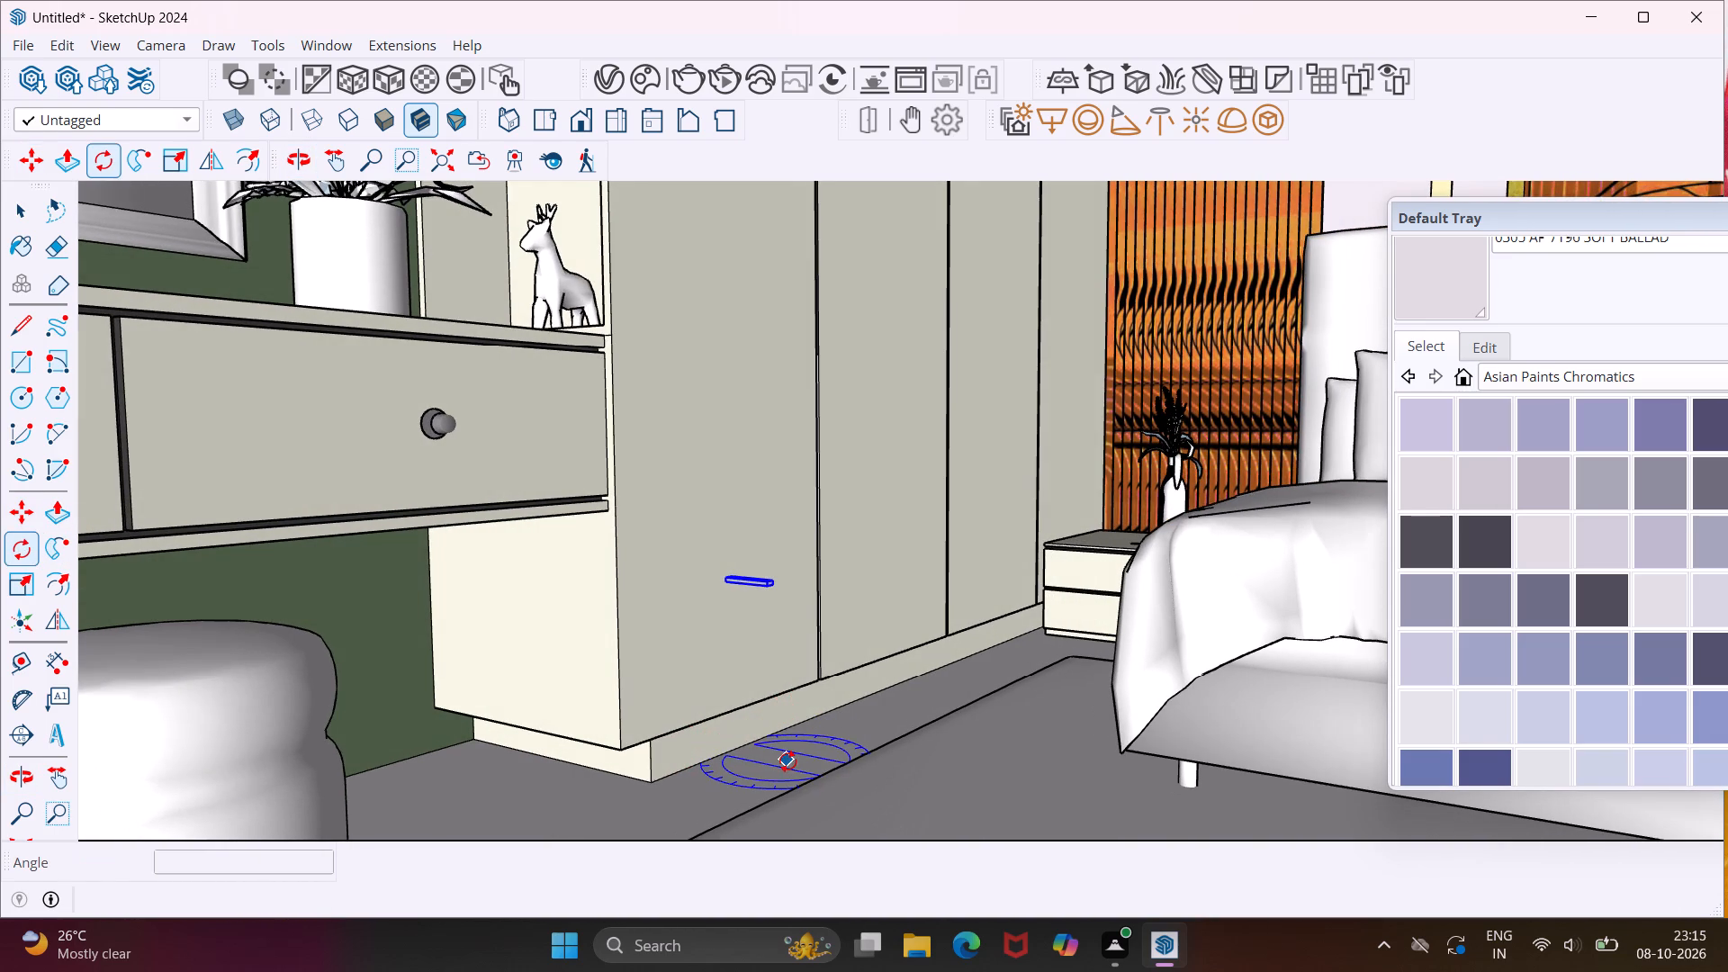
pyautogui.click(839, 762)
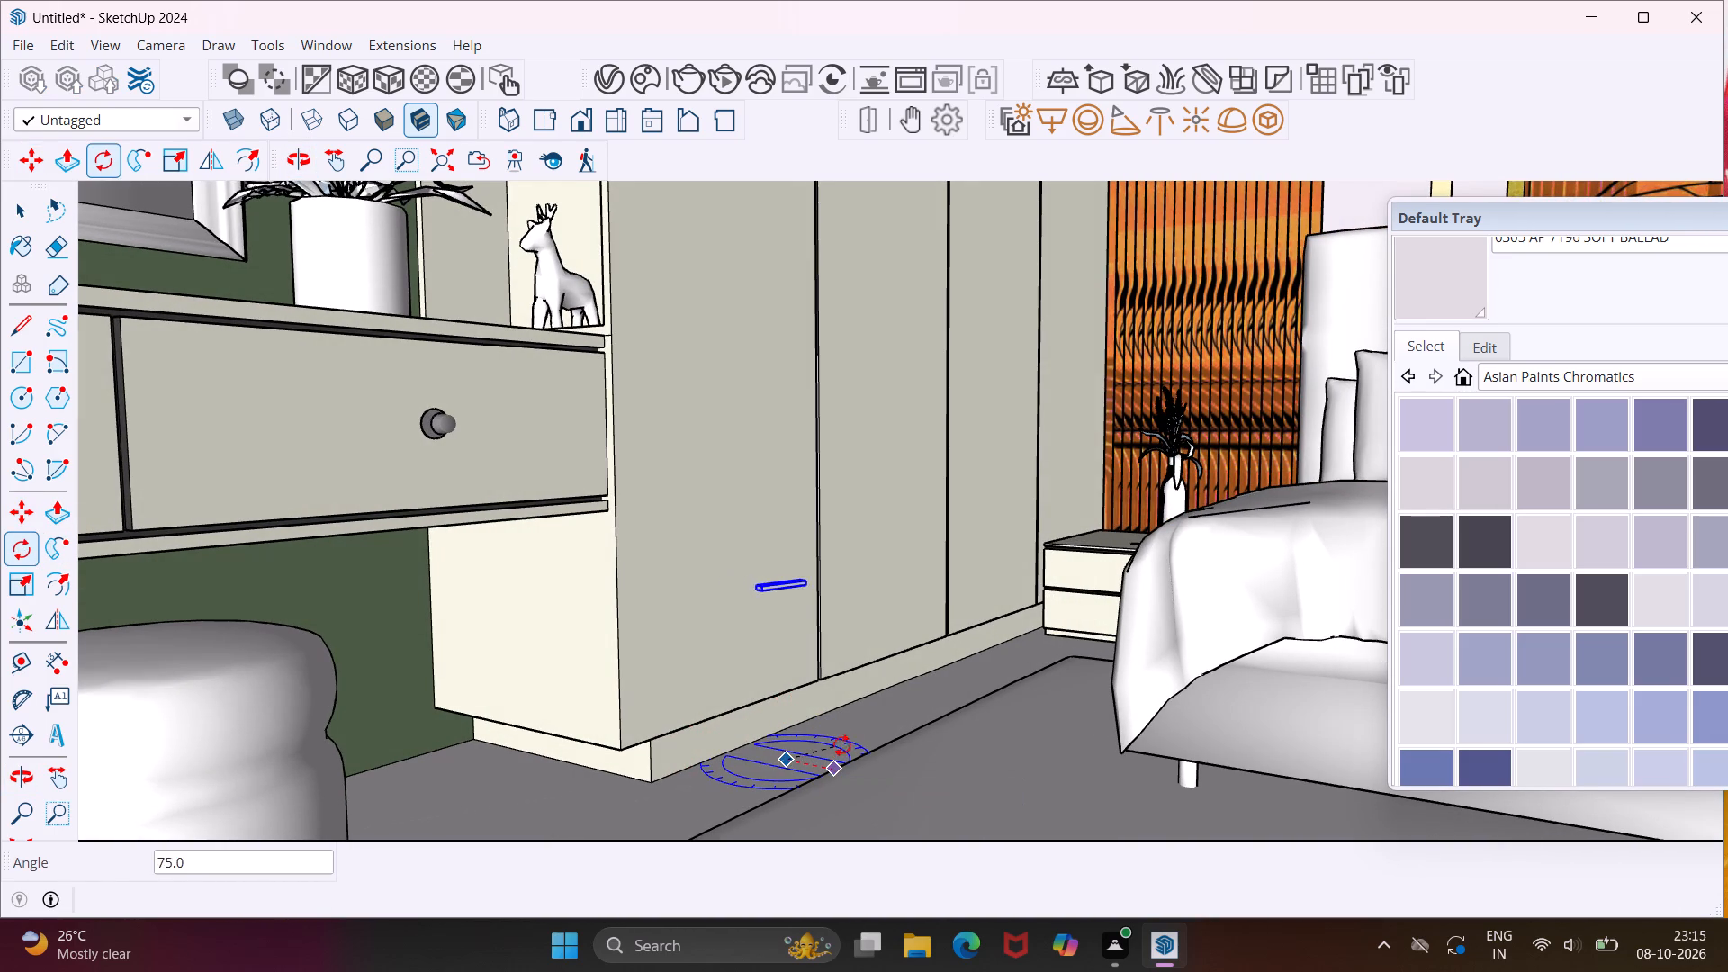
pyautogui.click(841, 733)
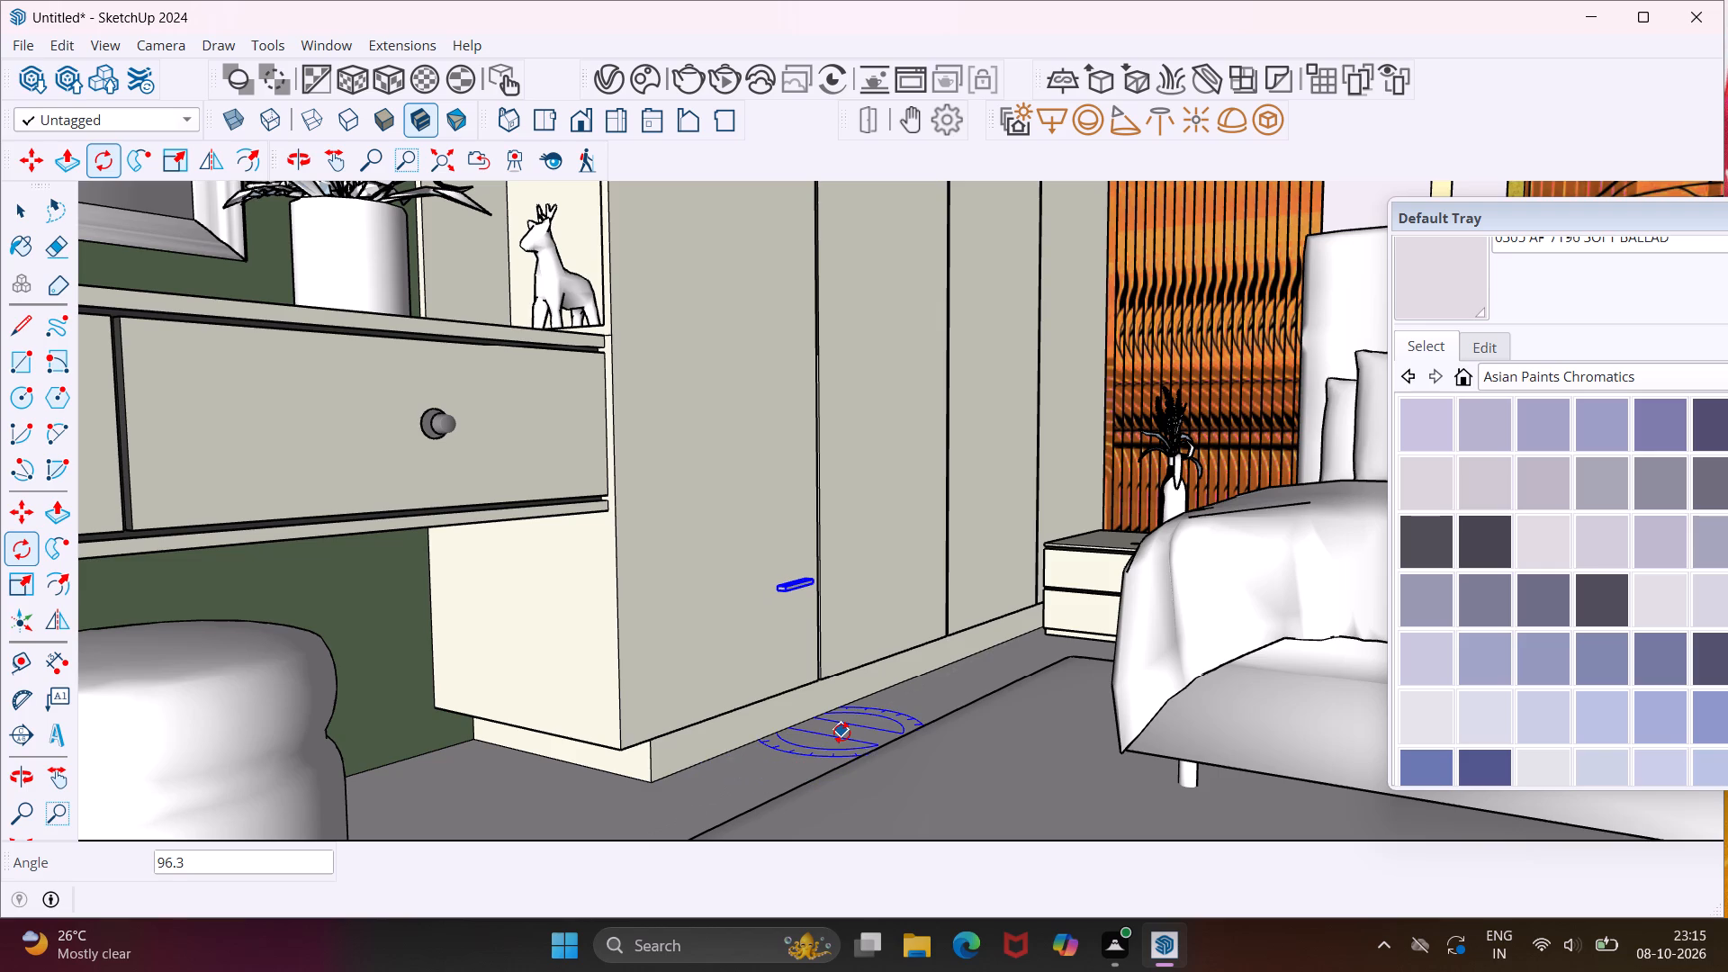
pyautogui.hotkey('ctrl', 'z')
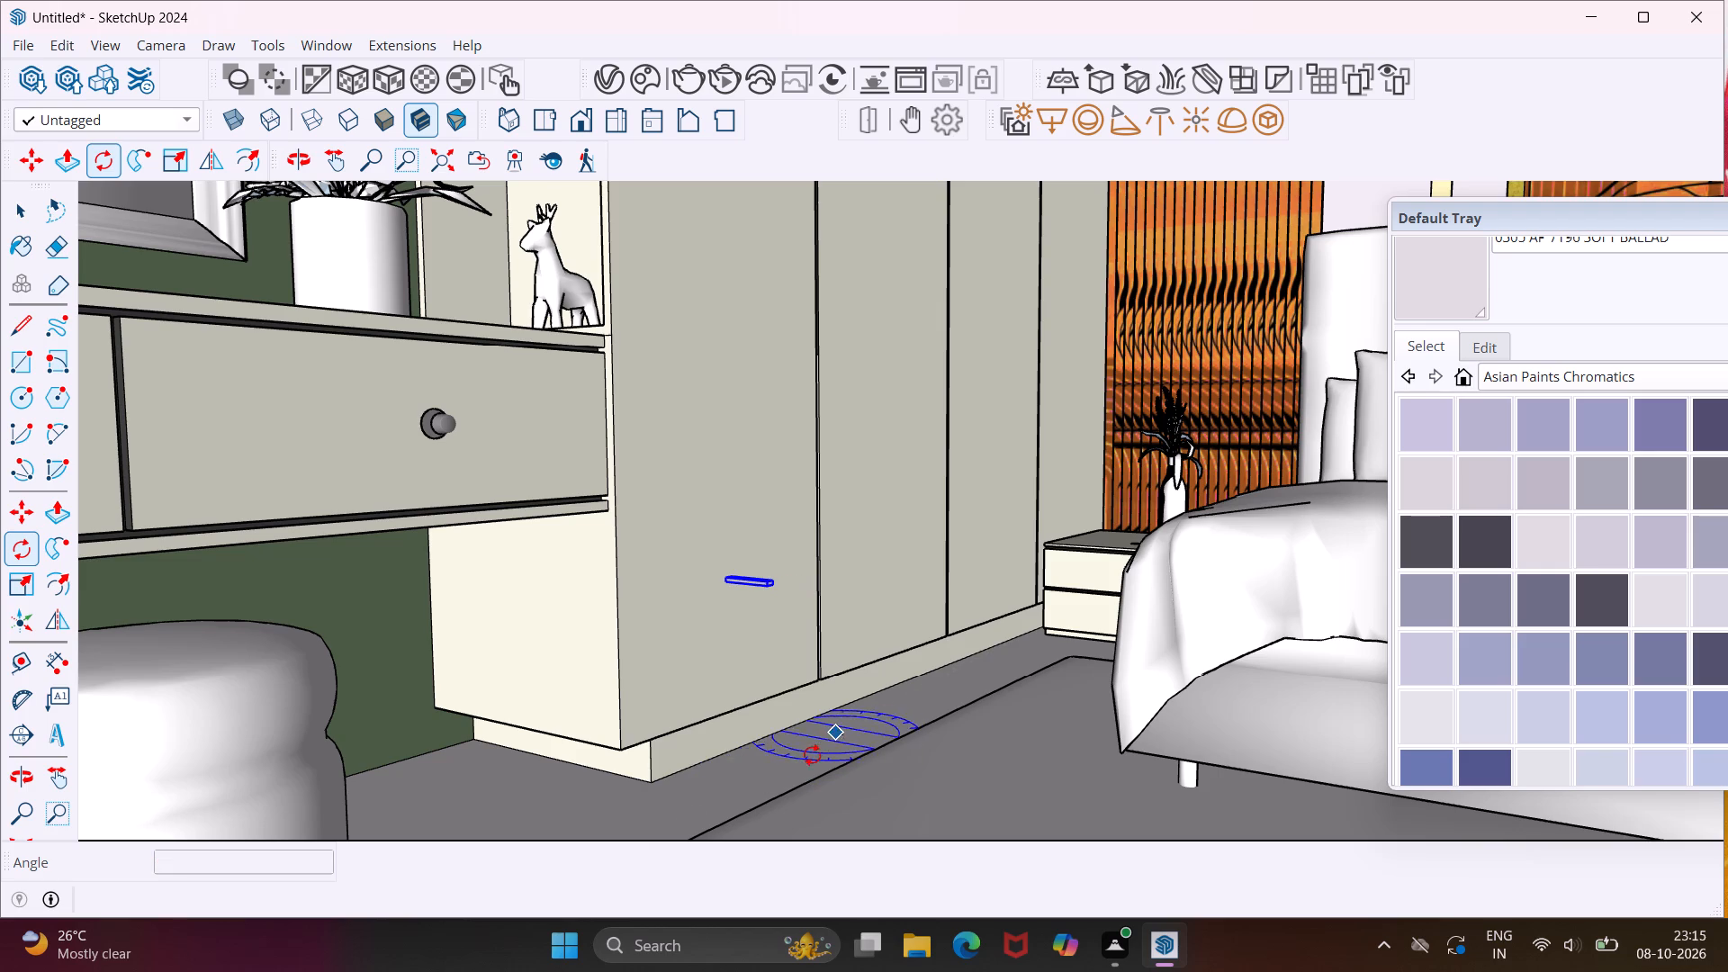
# Rotate the handle 90 degrees around a vertical axis from a pivot on the floor.
pyautogui.click(804, 762)
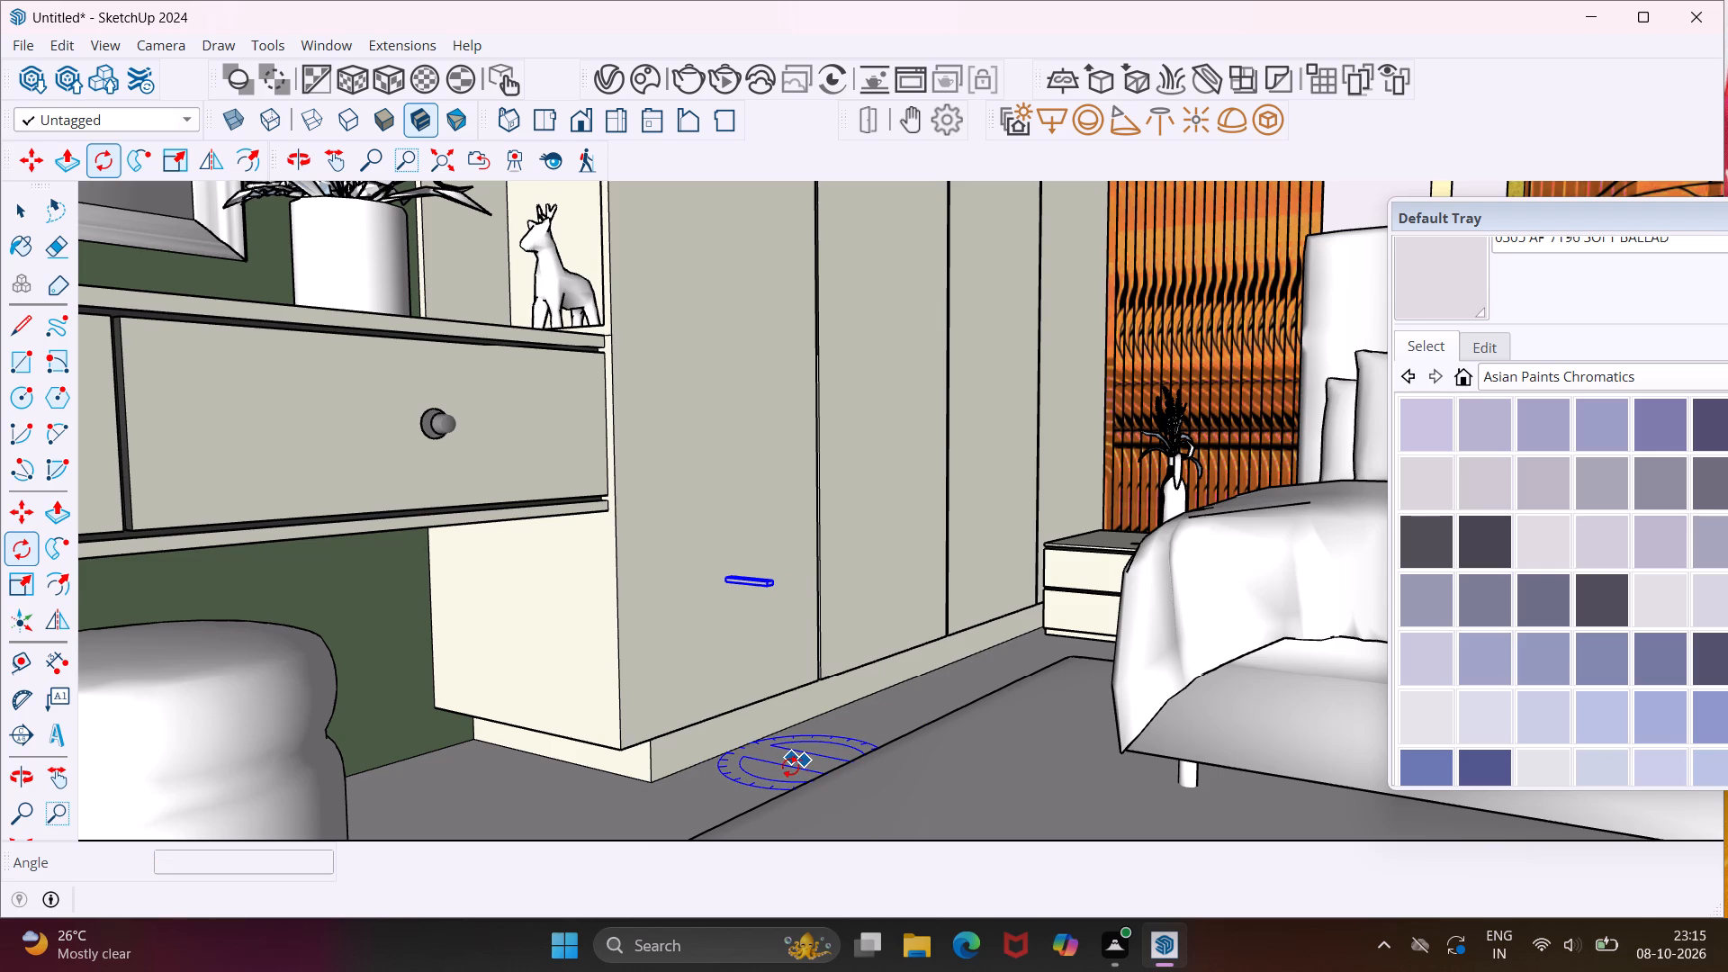
pyautogui.scroll(4, 790, 767)
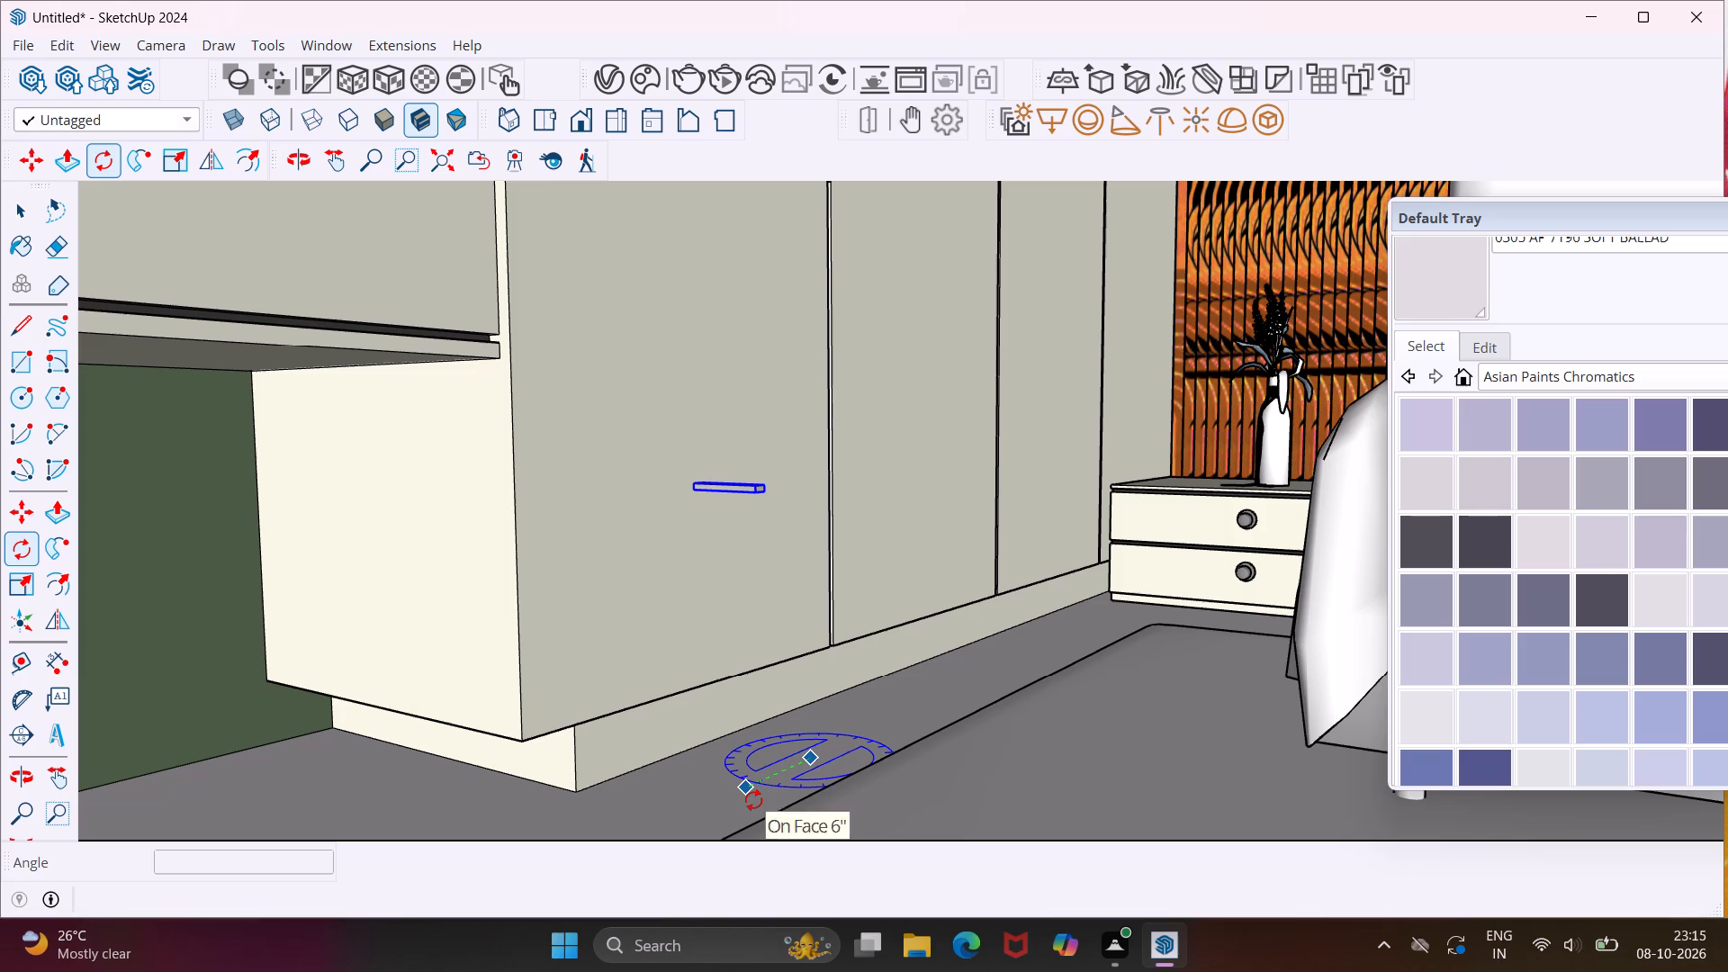
pyautogui.click(753, 800)
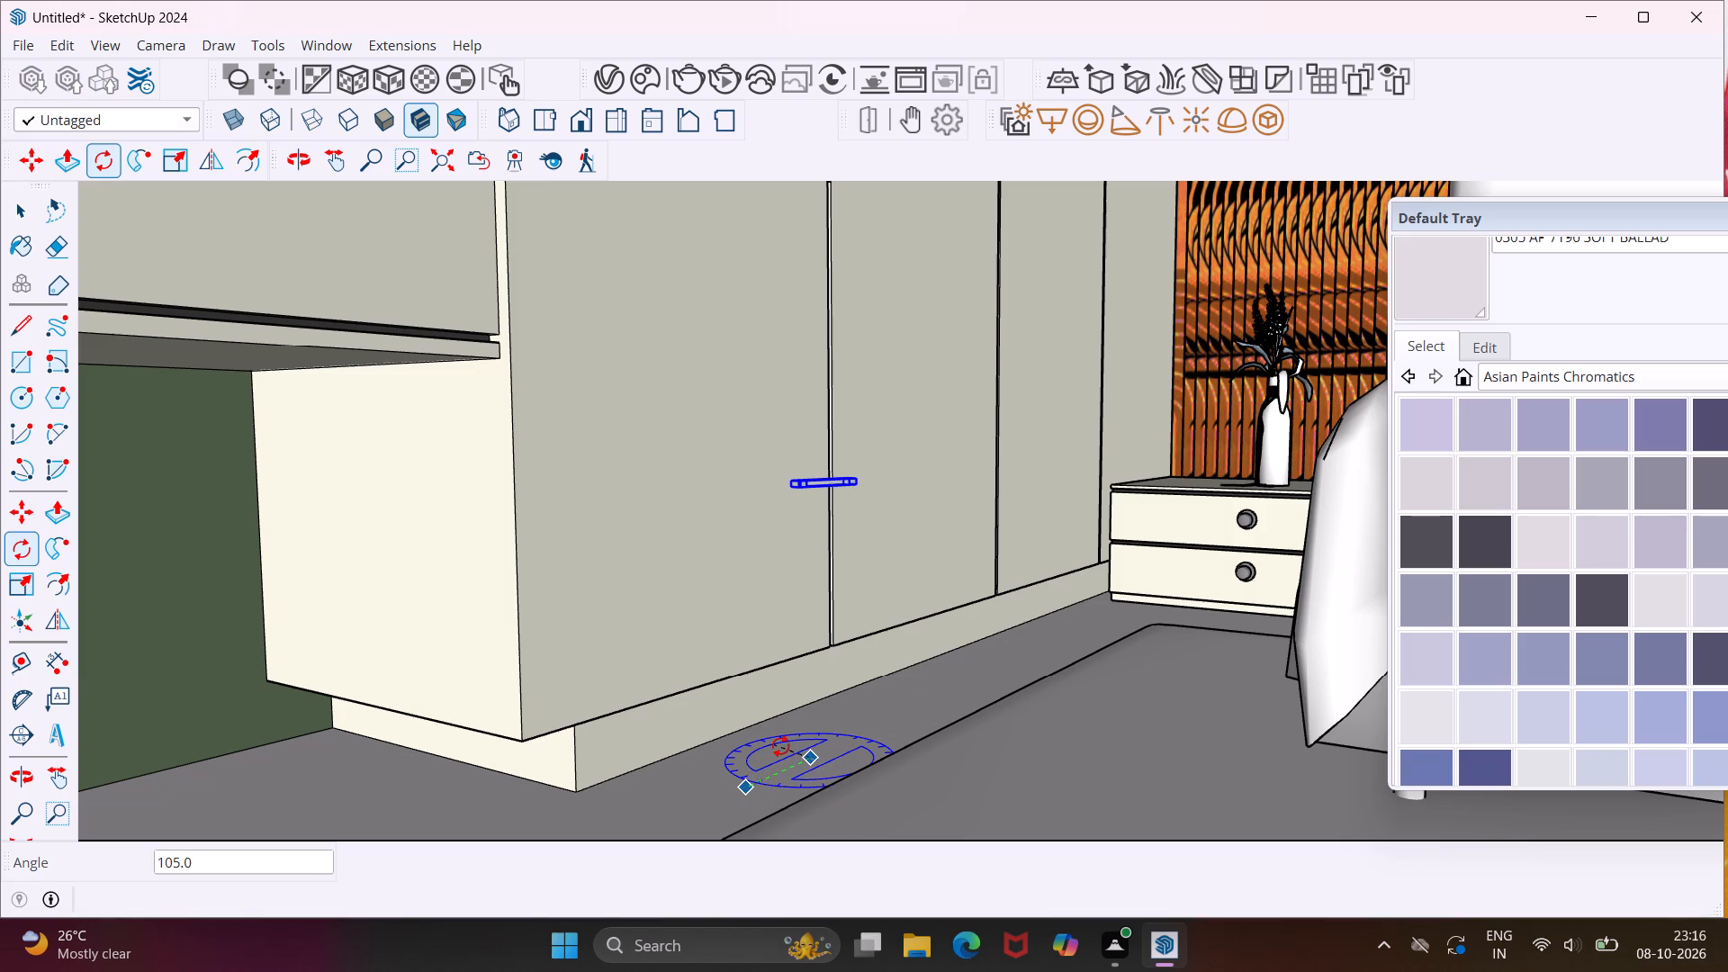
pyautogui.press('9')
pyautogui.press('0')
pyautogui.press('Return')
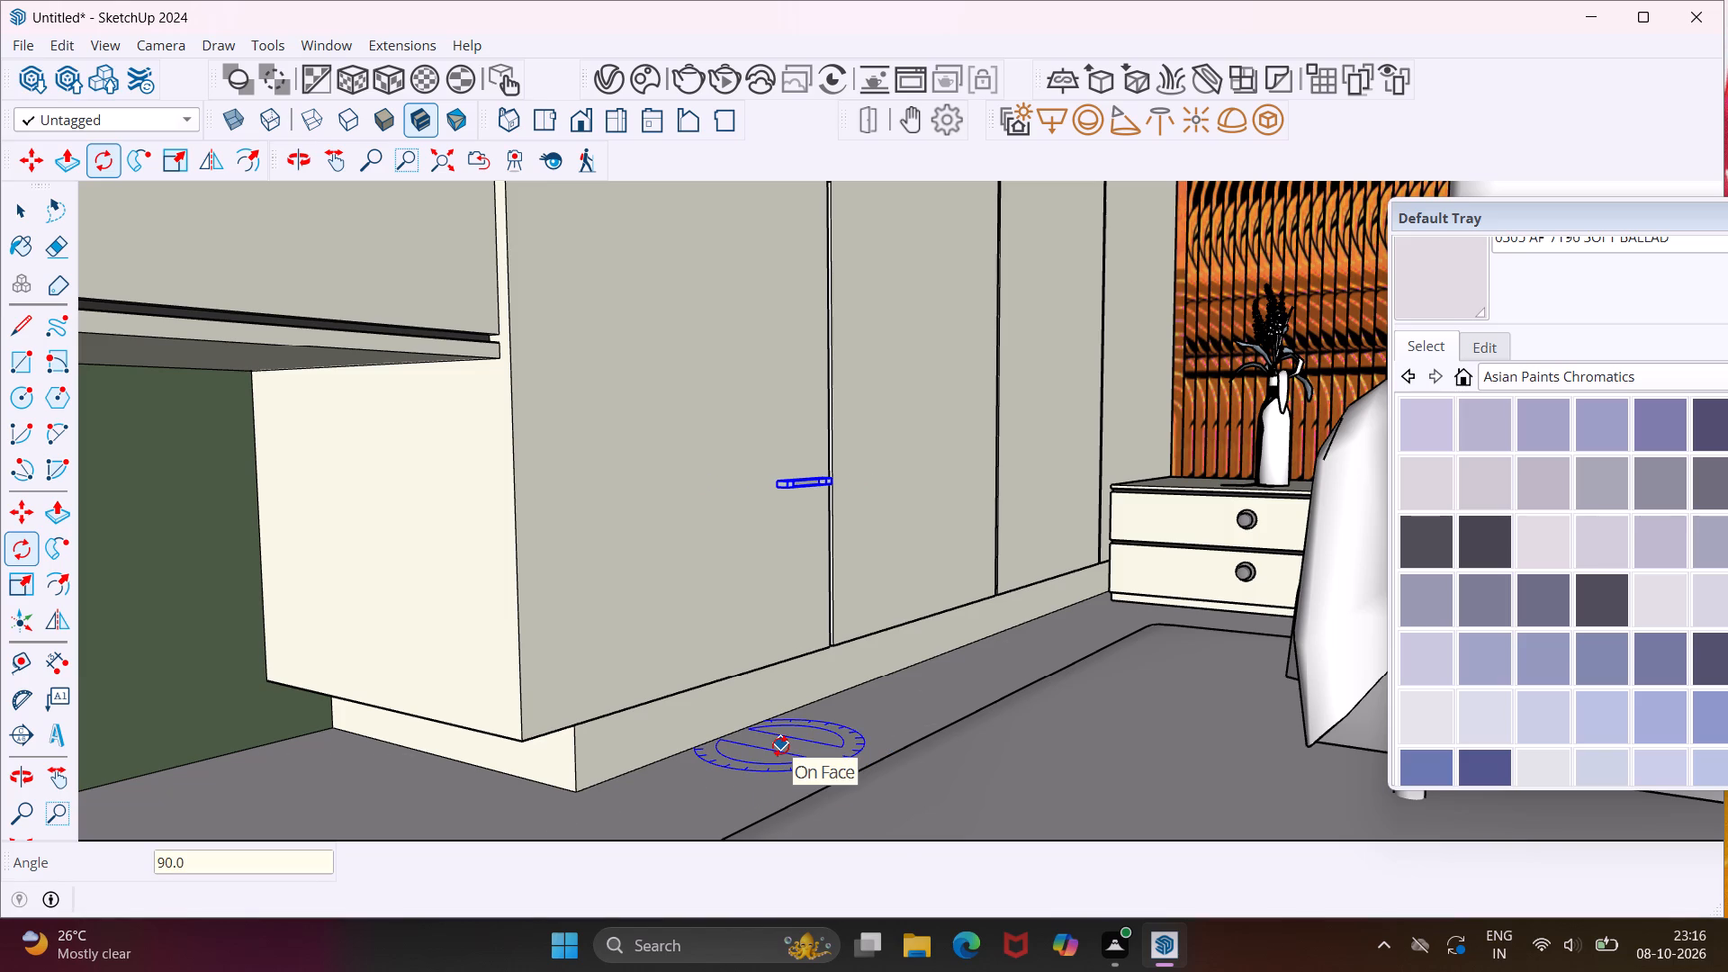
# Rotate the handle 90 degrees in the plane of the wardrobe door so it stands upright.
pyautogui.click(741, 553)
pyautogui.click(752, 602)
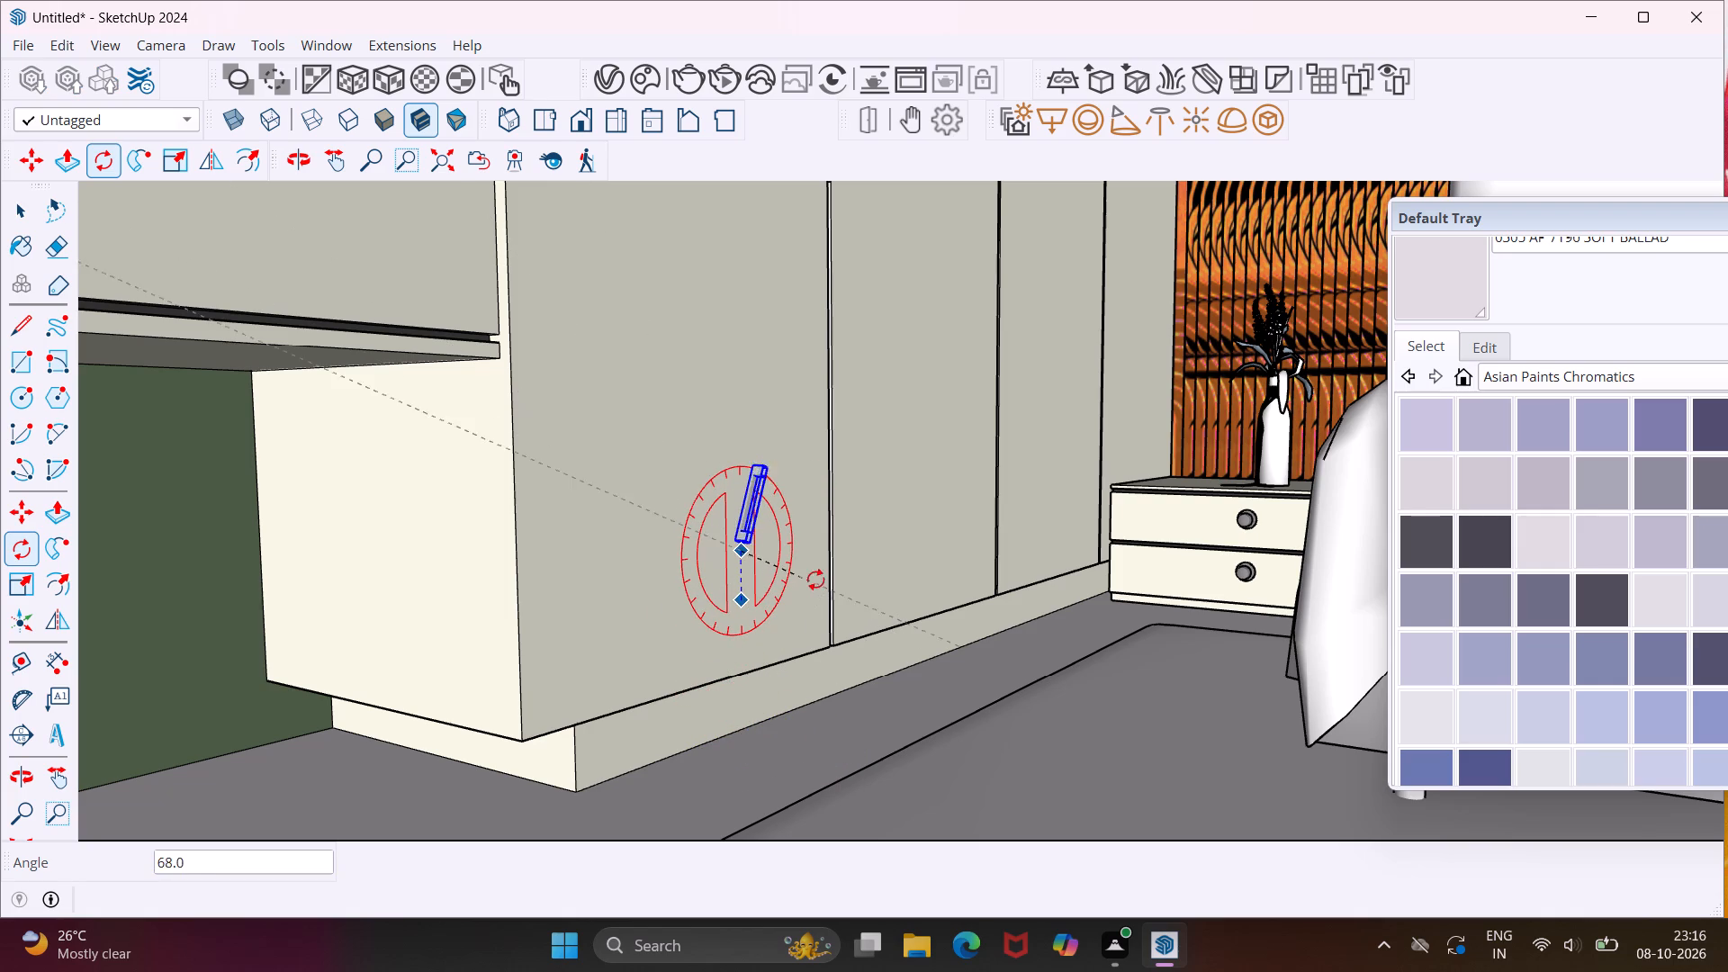
pyautogui.click(841, 534)
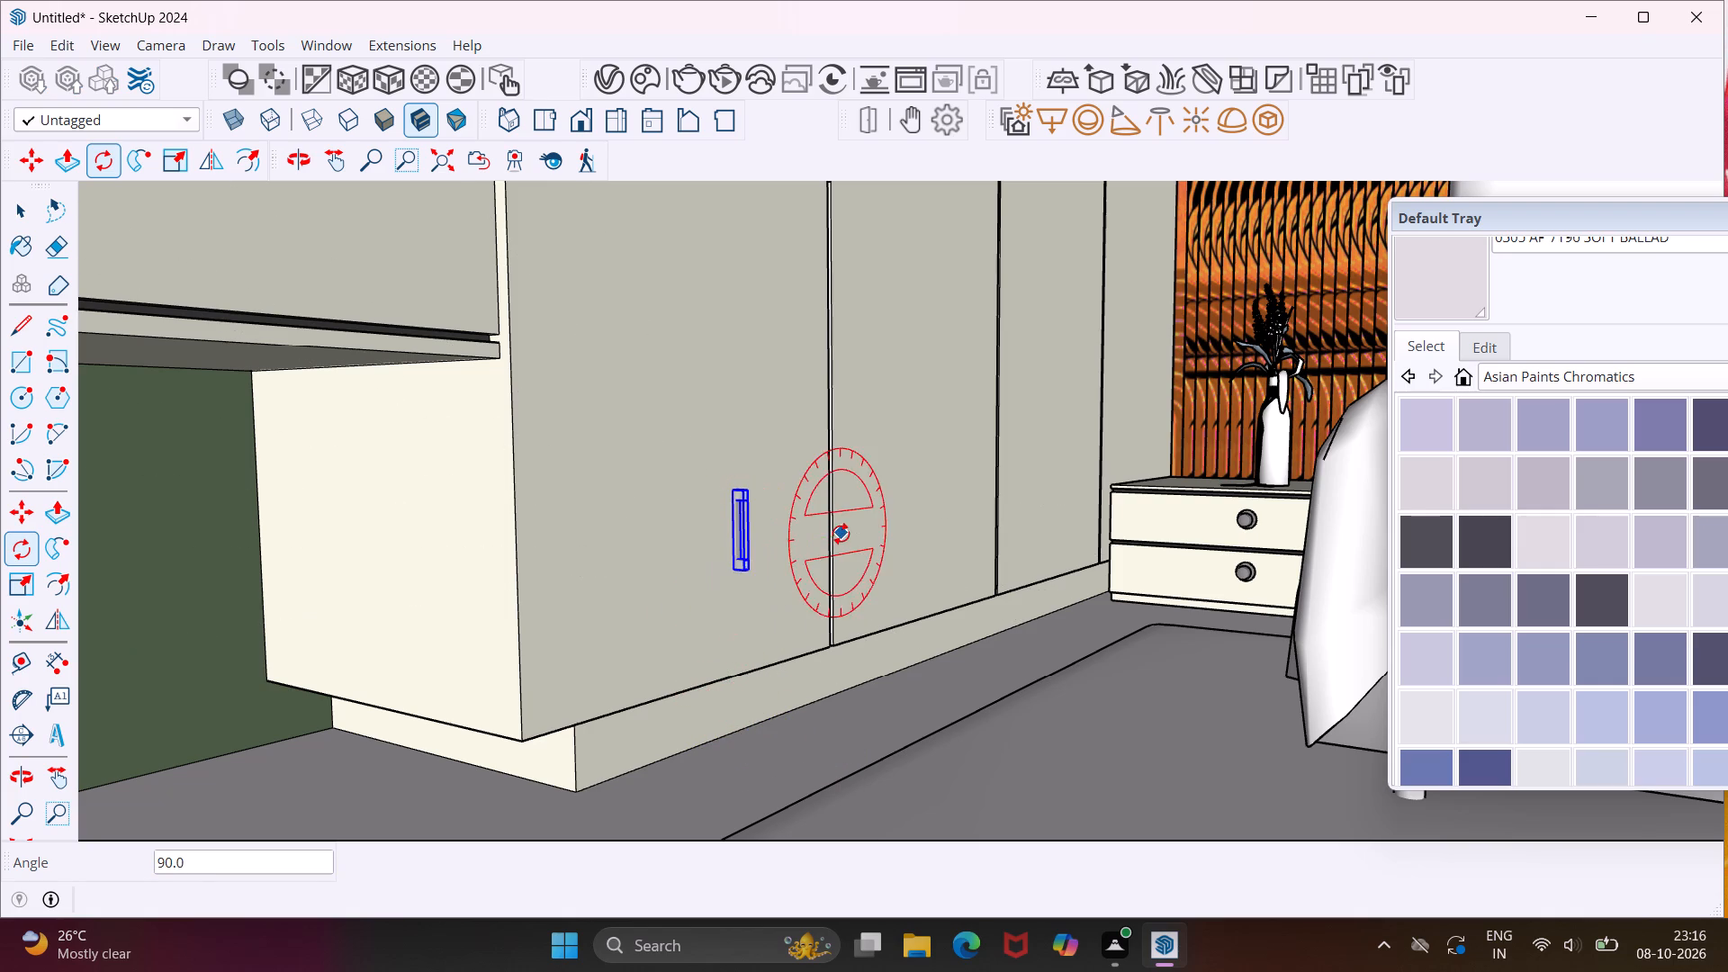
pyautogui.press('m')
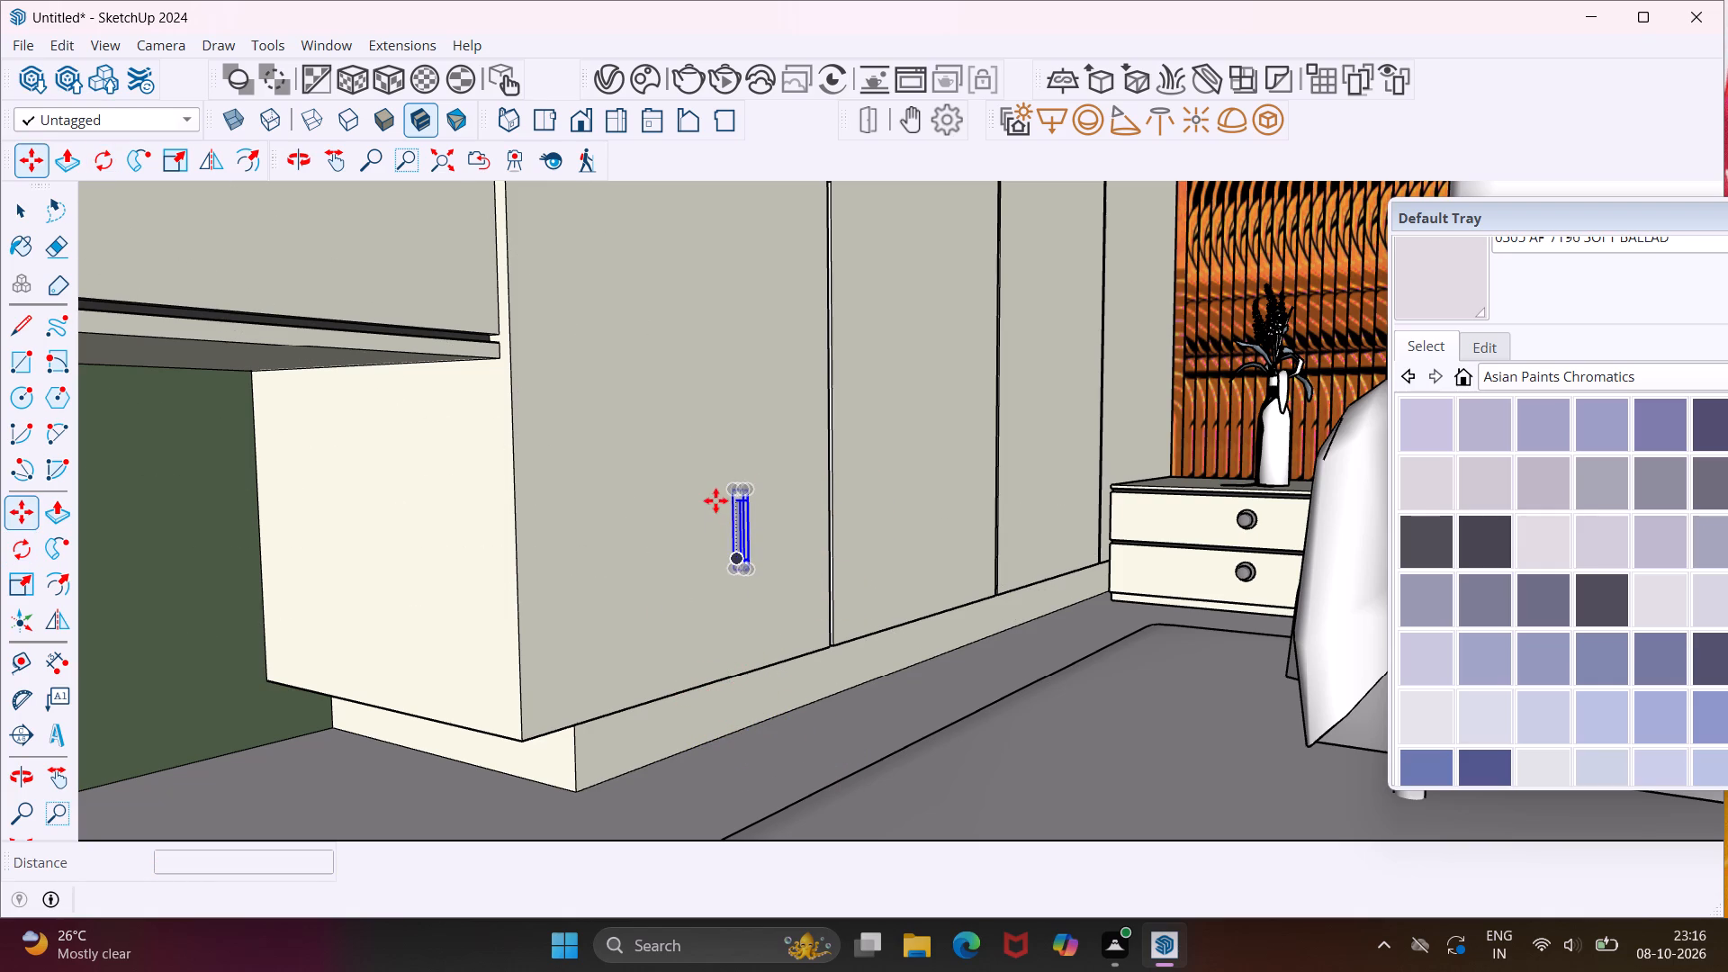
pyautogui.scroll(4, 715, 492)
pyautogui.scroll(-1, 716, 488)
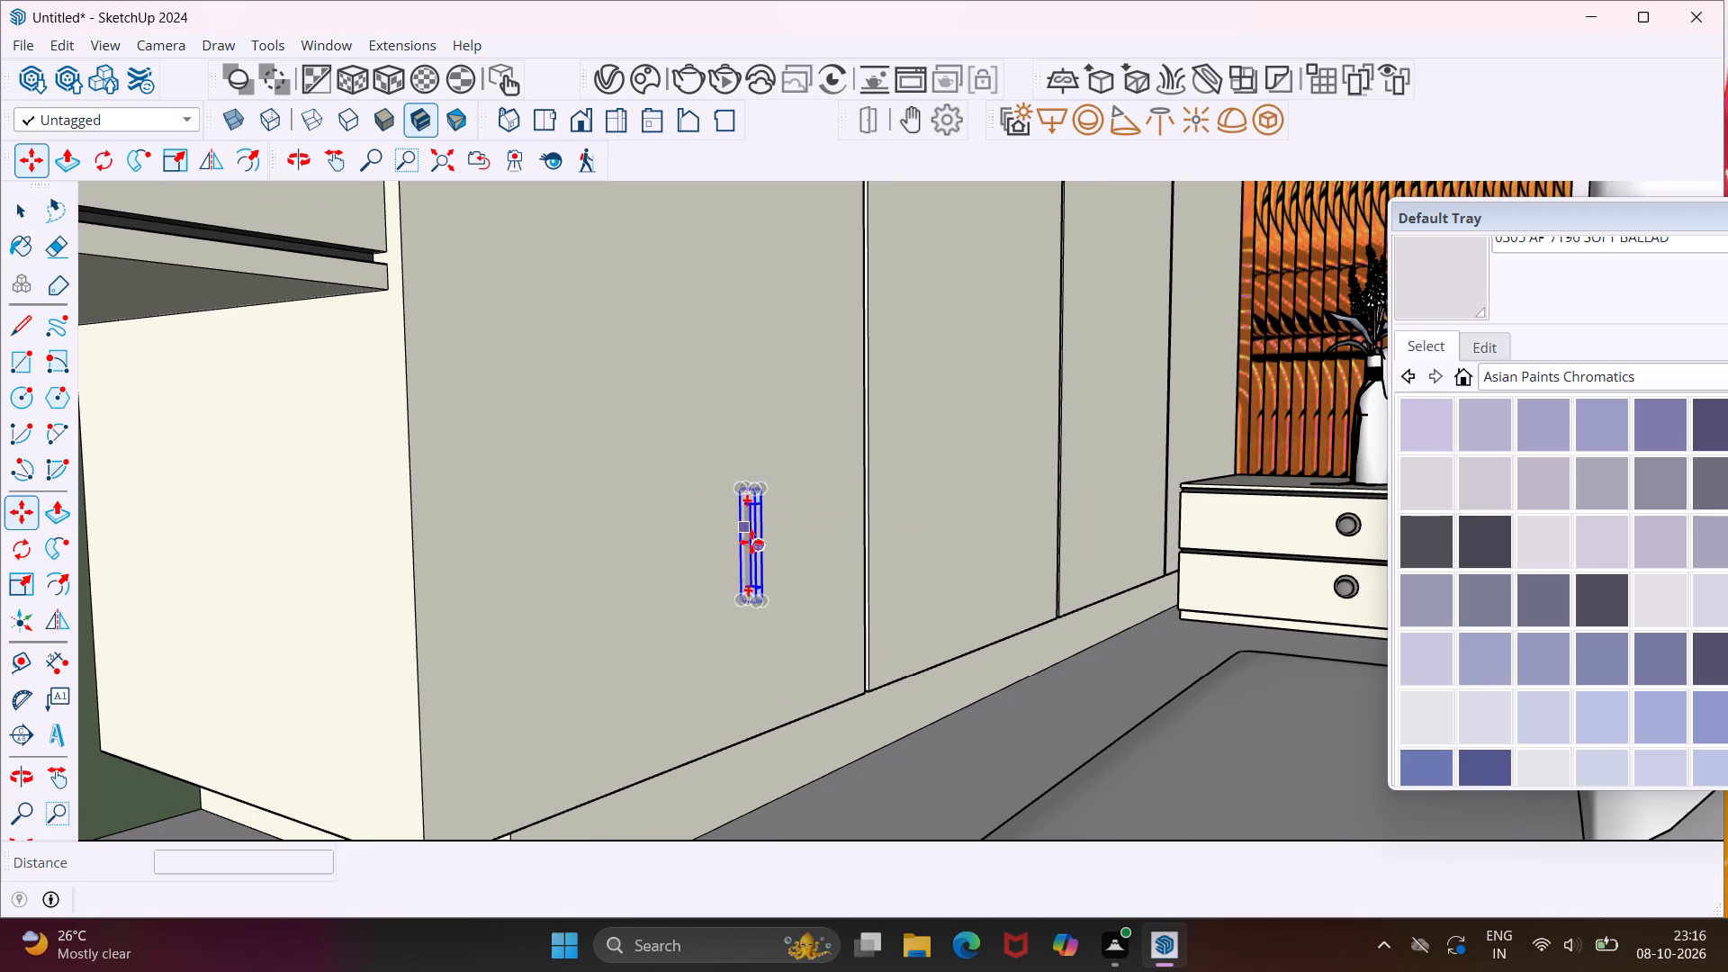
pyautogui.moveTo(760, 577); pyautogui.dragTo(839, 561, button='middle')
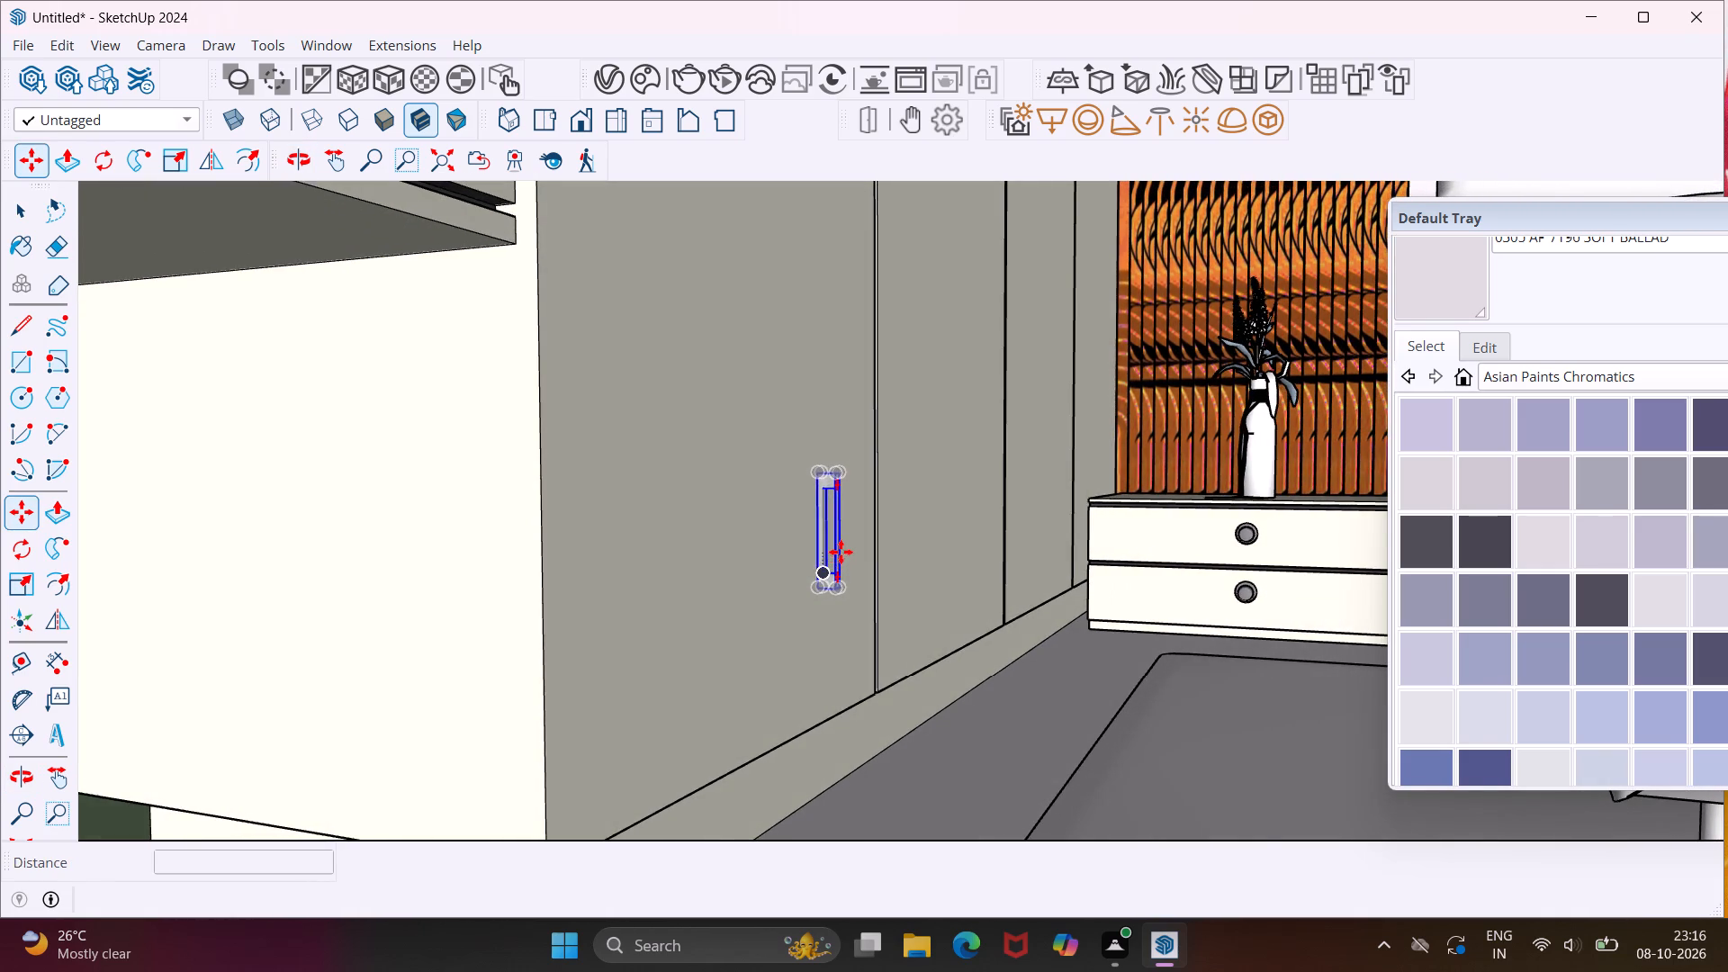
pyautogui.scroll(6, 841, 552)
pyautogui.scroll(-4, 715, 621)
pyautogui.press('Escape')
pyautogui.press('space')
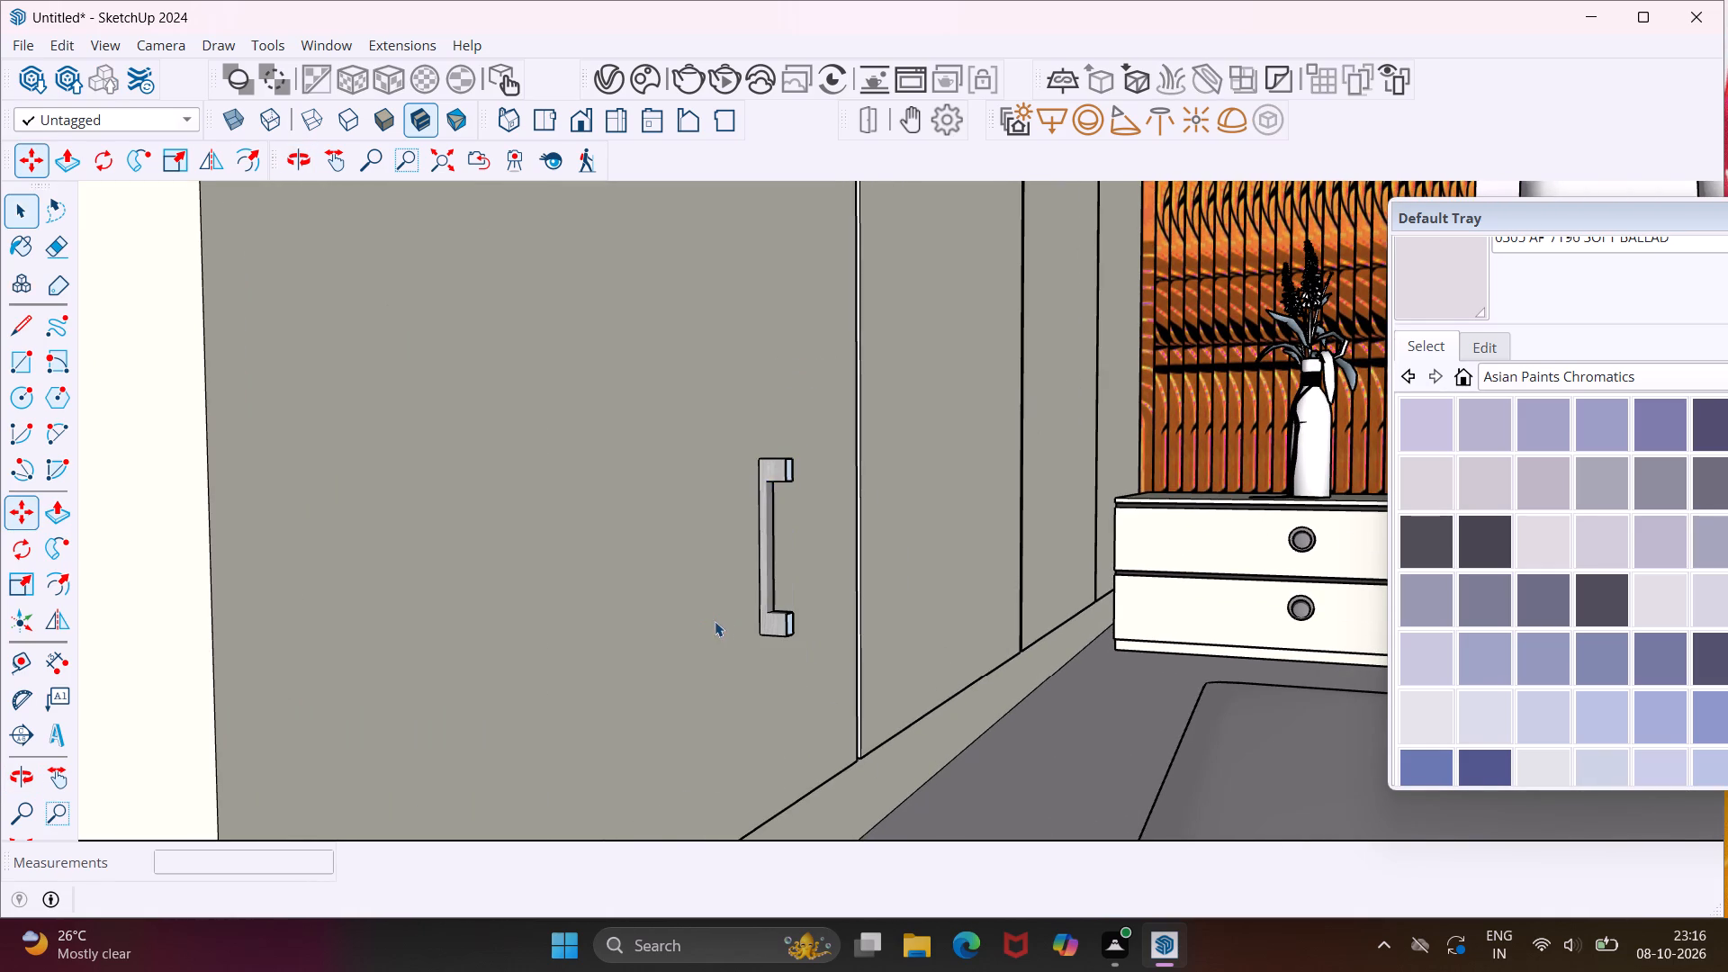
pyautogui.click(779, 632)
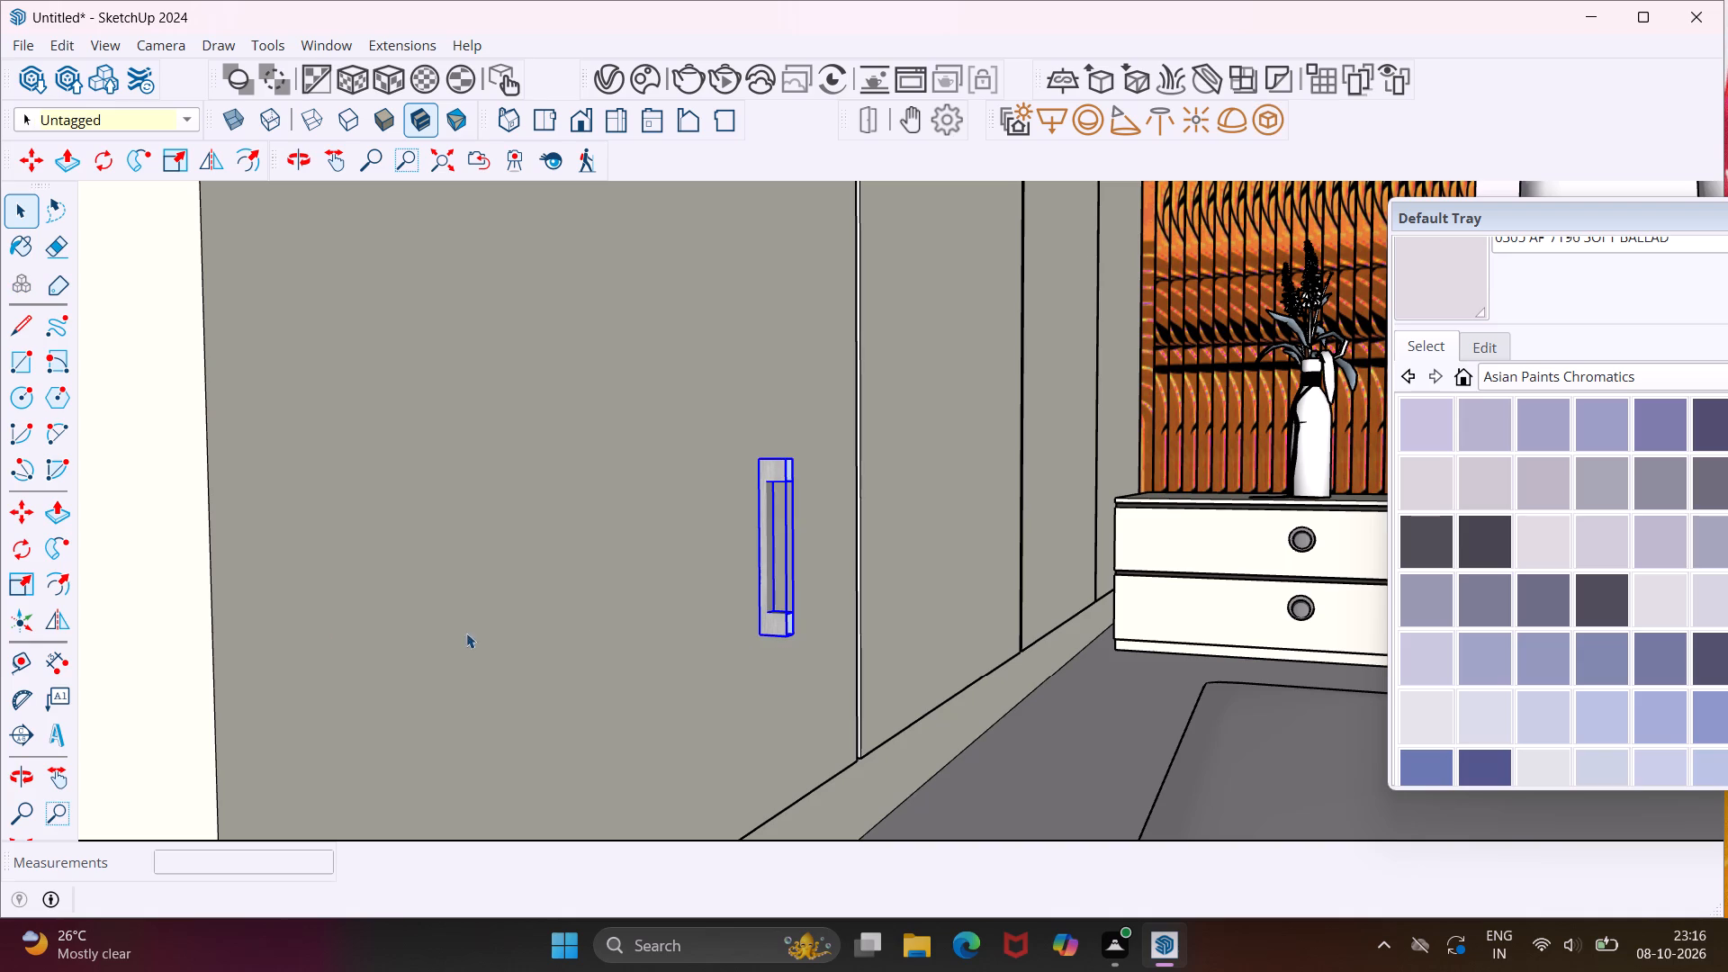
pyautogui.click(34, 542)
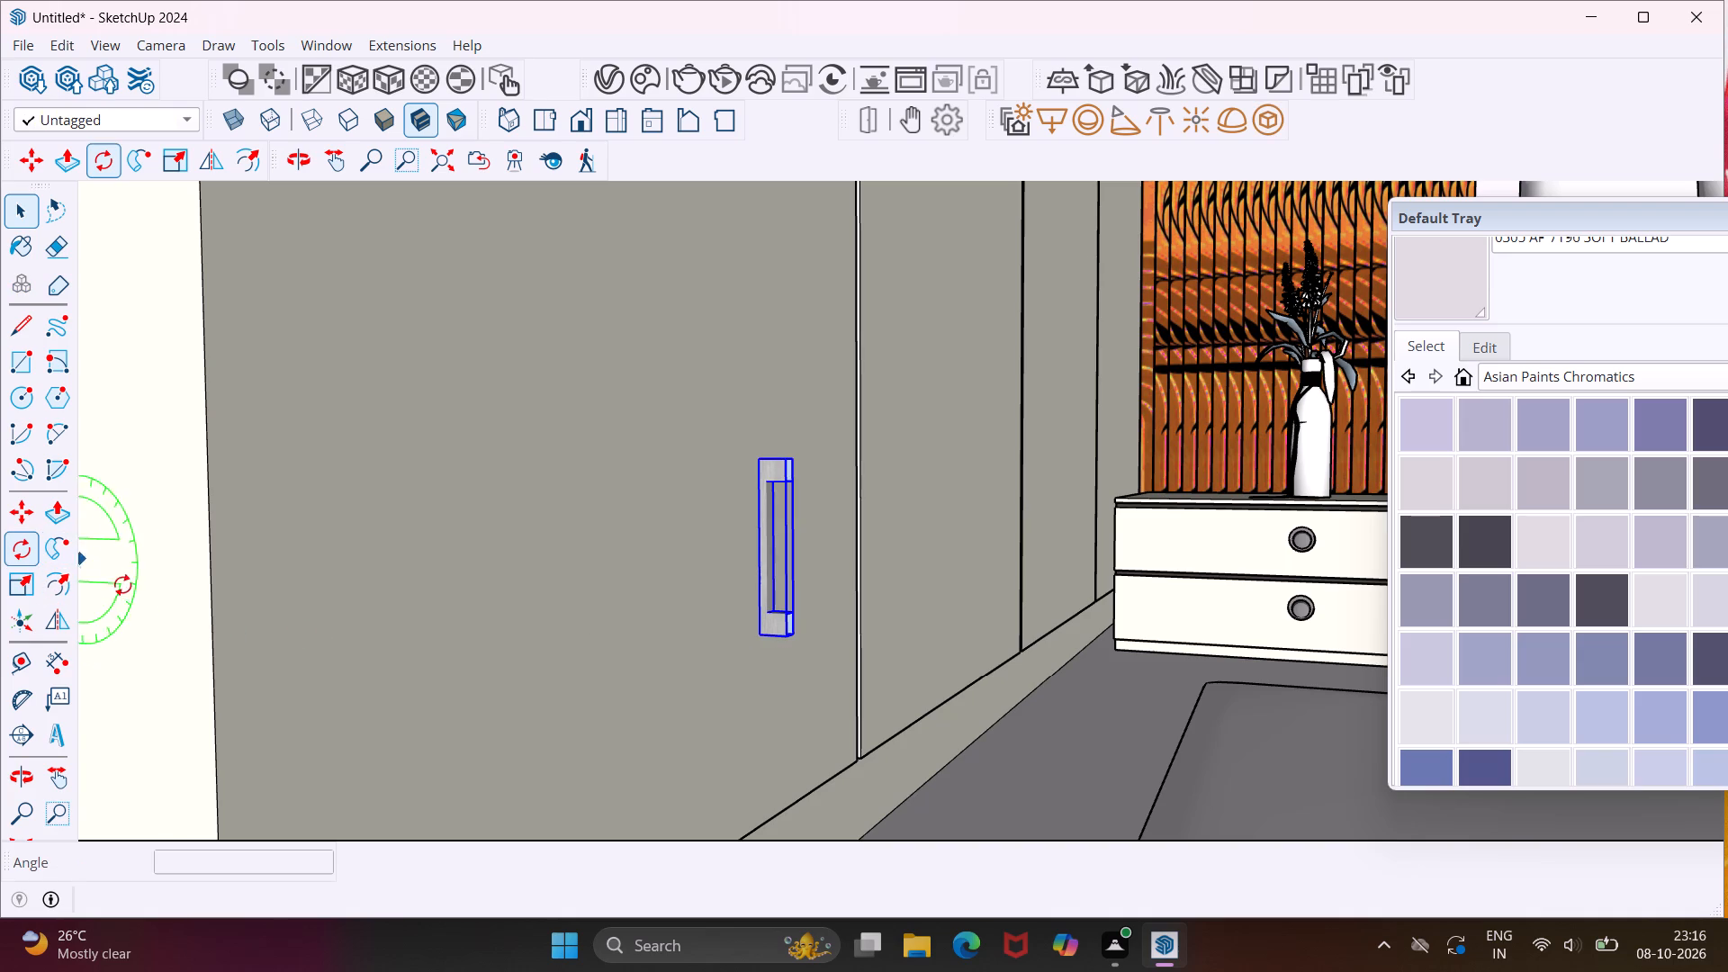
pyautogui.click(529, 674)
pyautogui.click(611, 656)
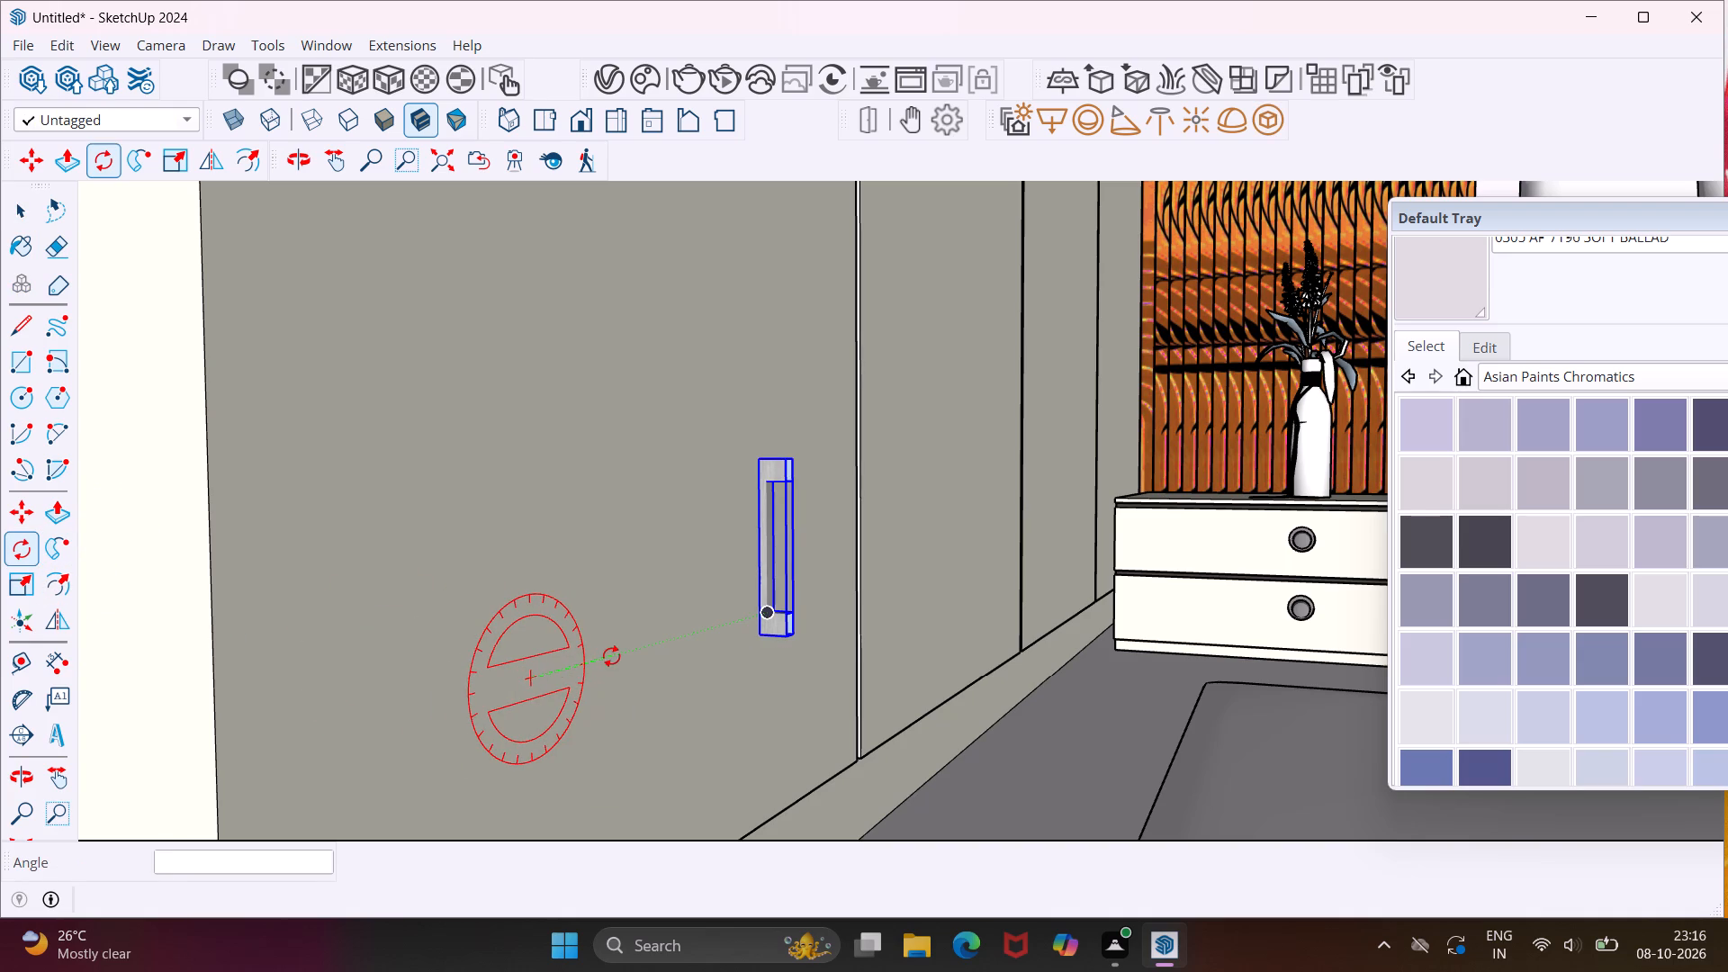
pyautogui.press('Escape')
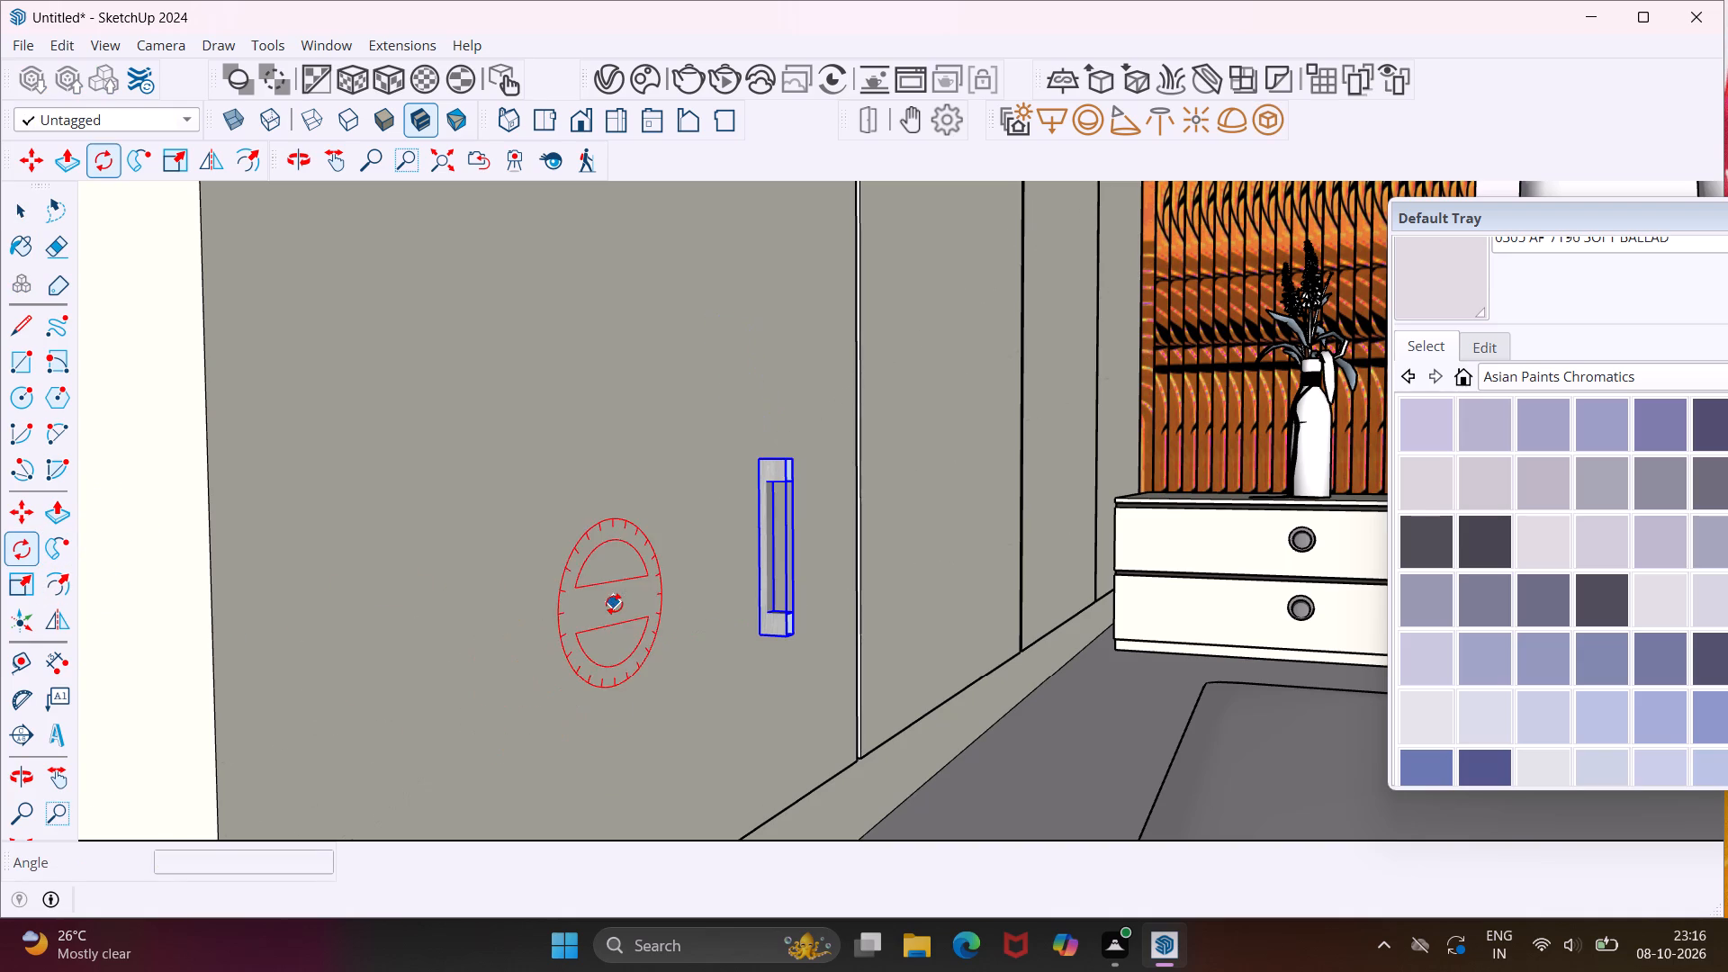
# Rotate the upright handle 180 degrees around a vertical axis from a pivot on the floor.
pyautogui.scroll(-10, 709, 605)
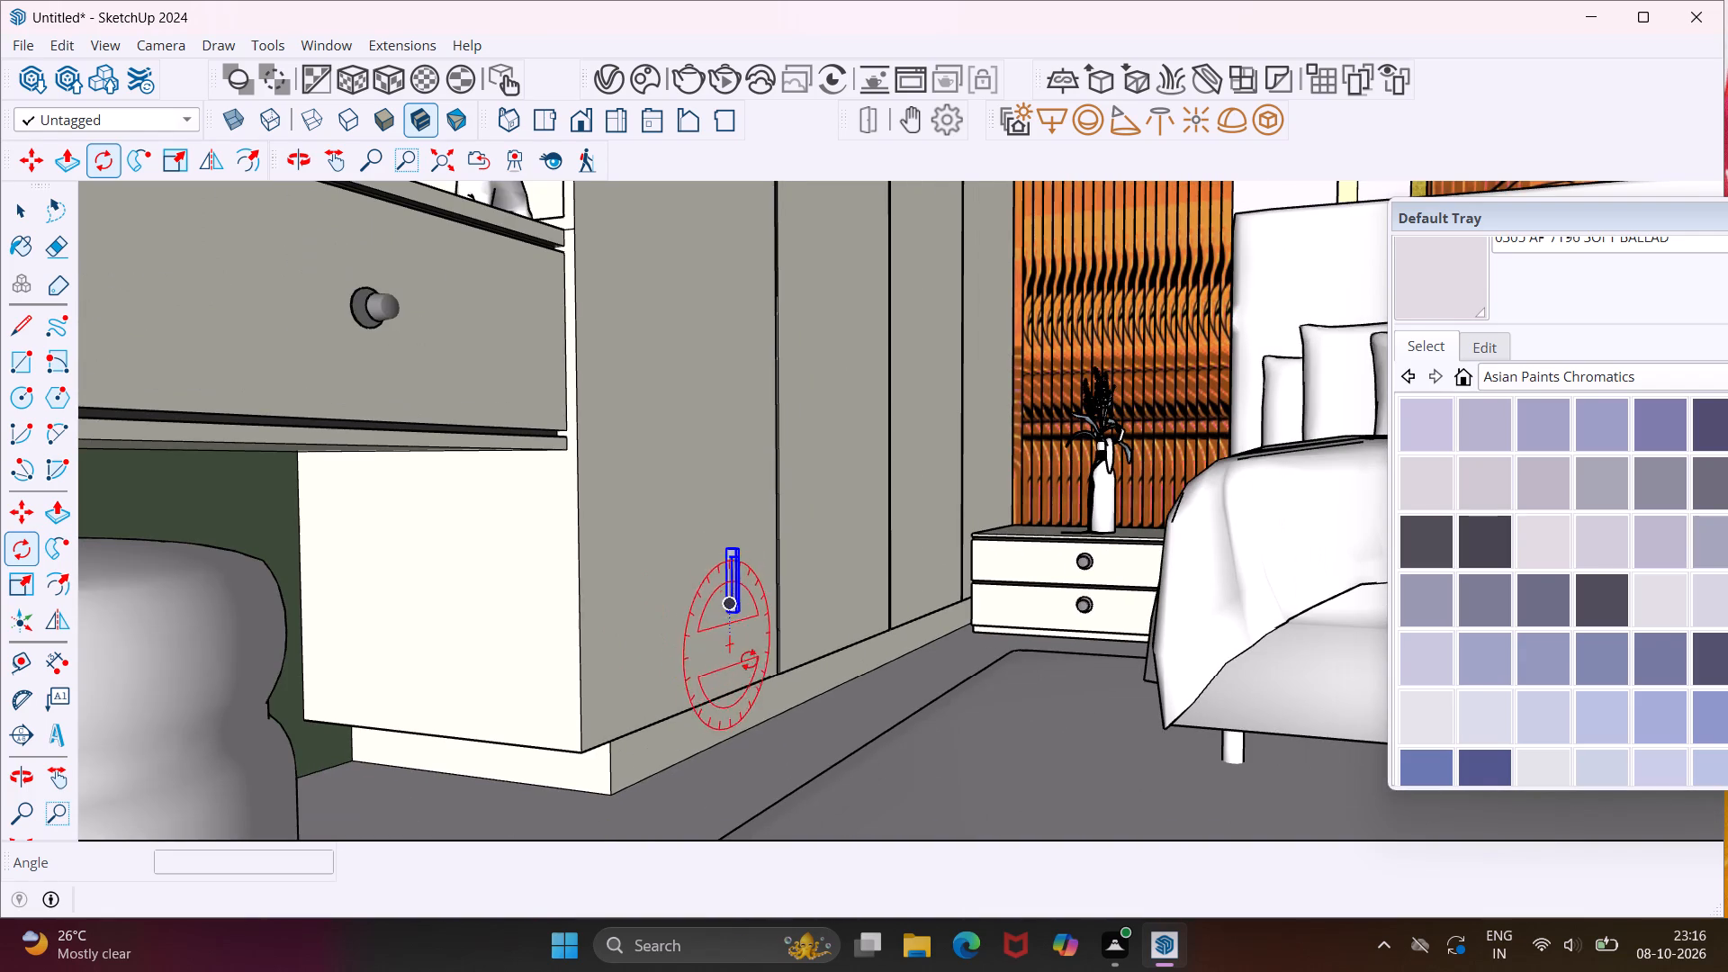
pyautogui.click(784, 754)
pyautogui.click(839, 760)
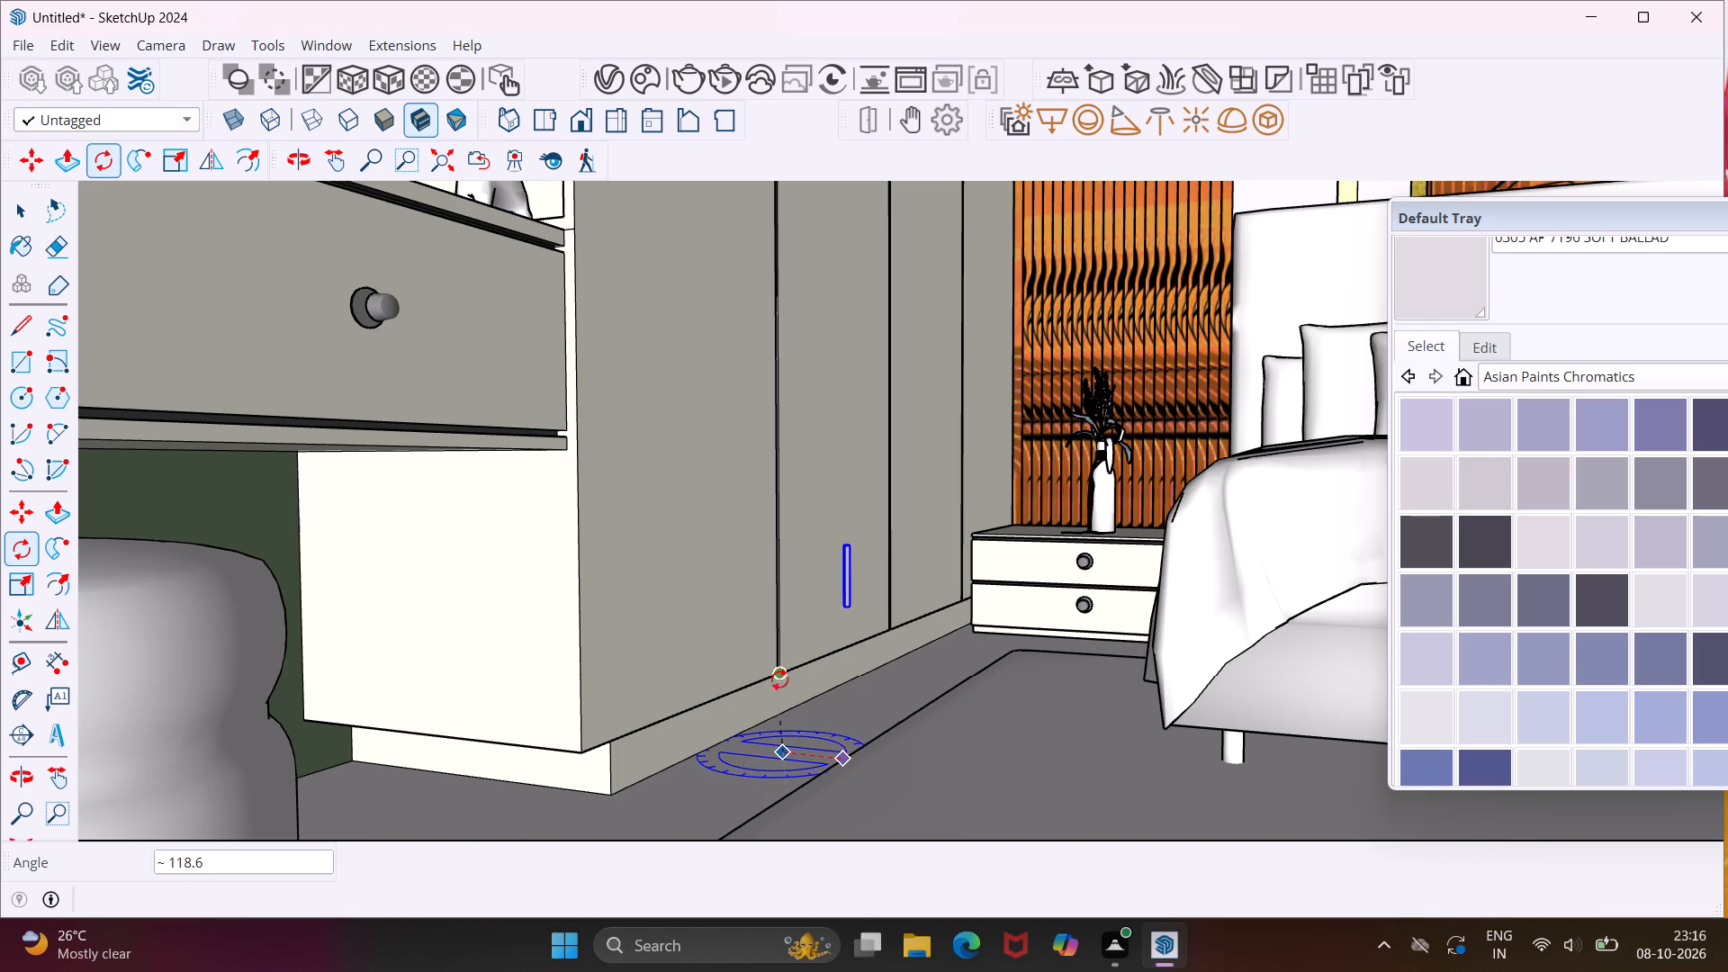
pyautogui.click(733, 751)
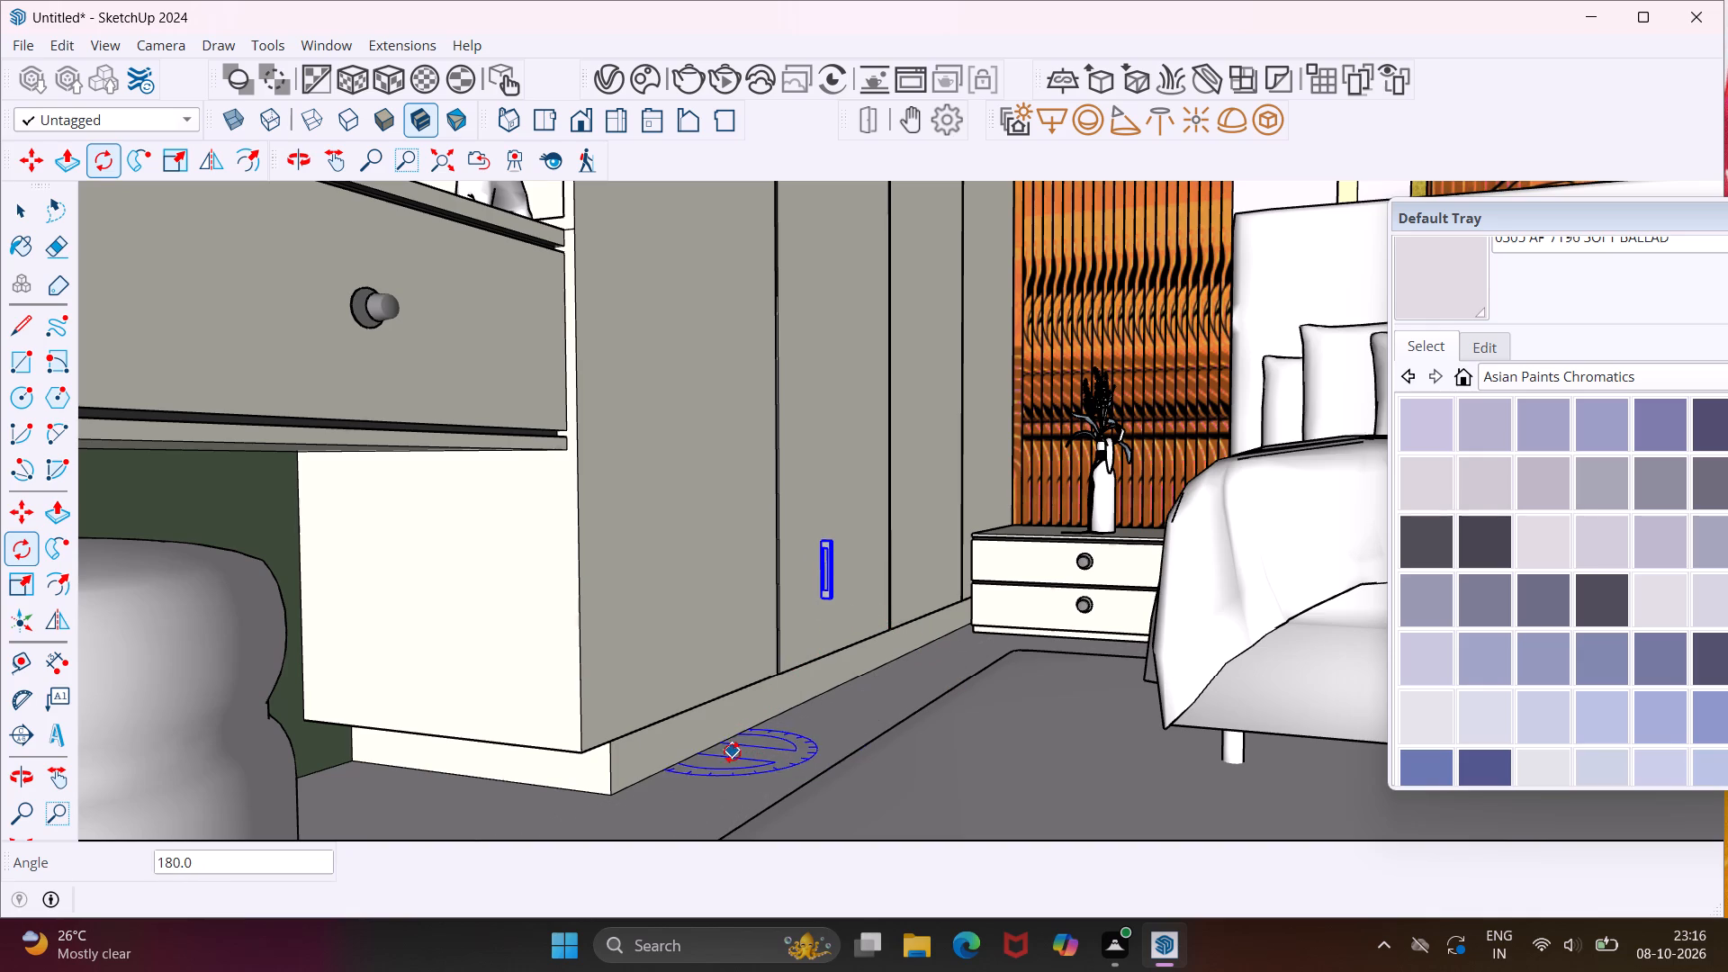
# Move the handle by its lower corner about 4' 2 5/16" up onto the door nearest the open shelves, beside the neighbouring door's edge.
pyautogui.scroll(9, 835, 598)
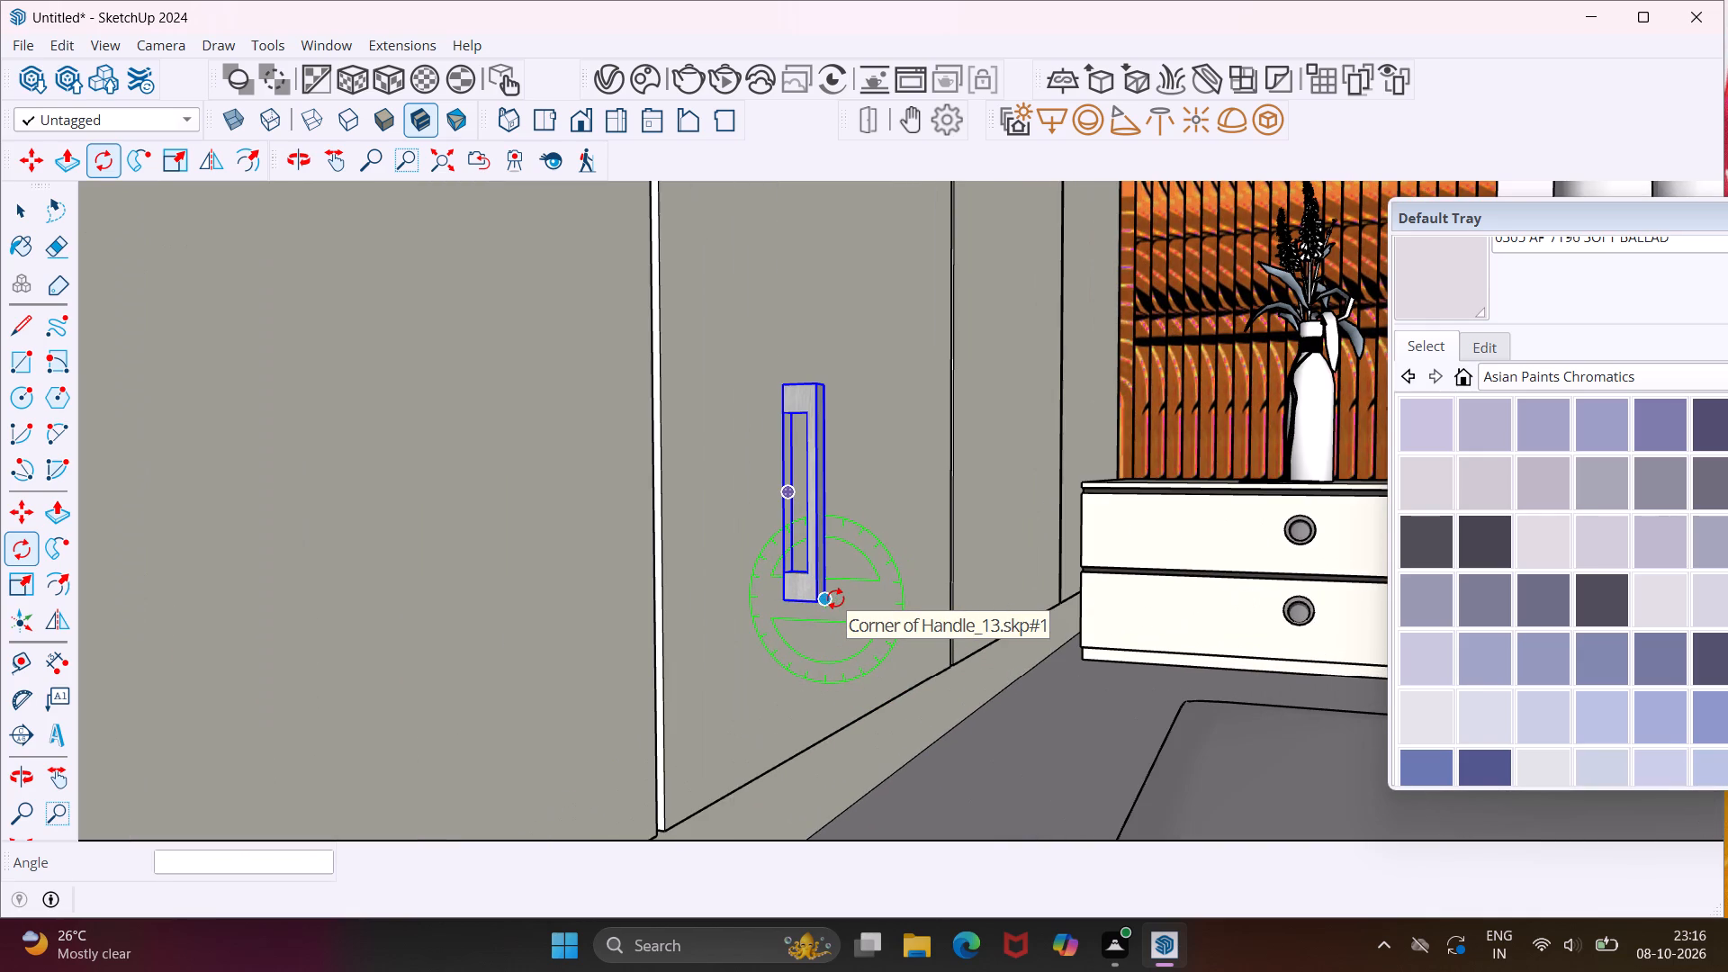
pyautogui.press('m')
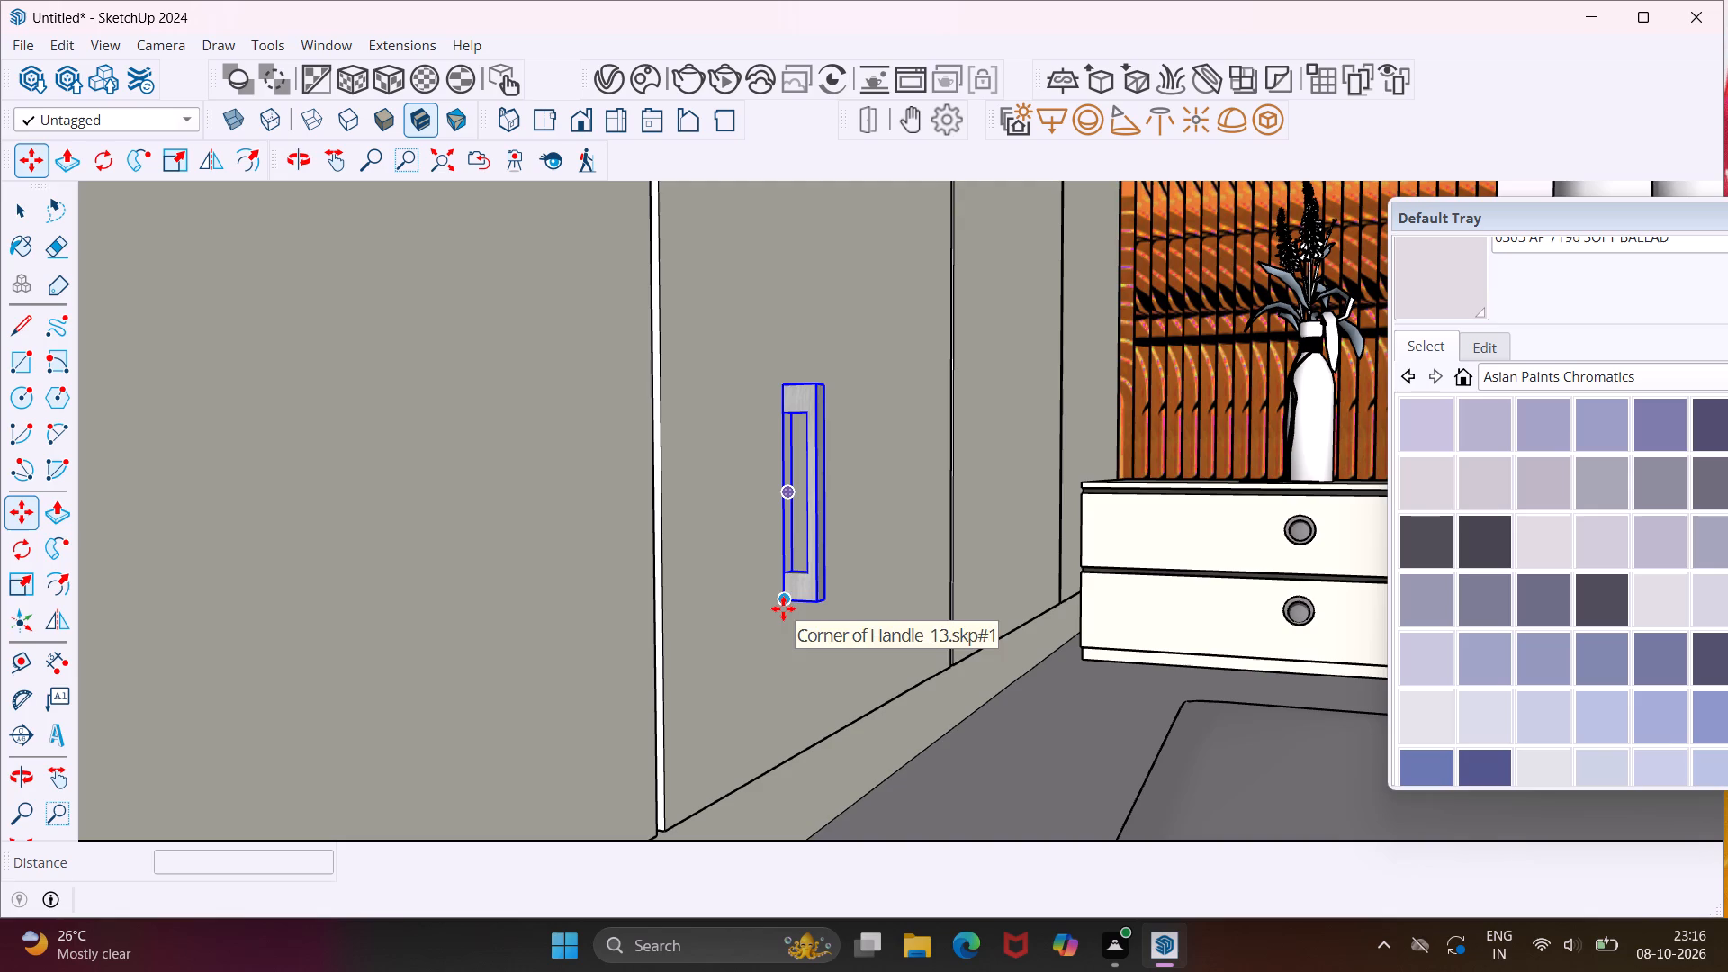
pyautogui.click(783, 607)
pyautogui.scroll(-11, 782, 607)
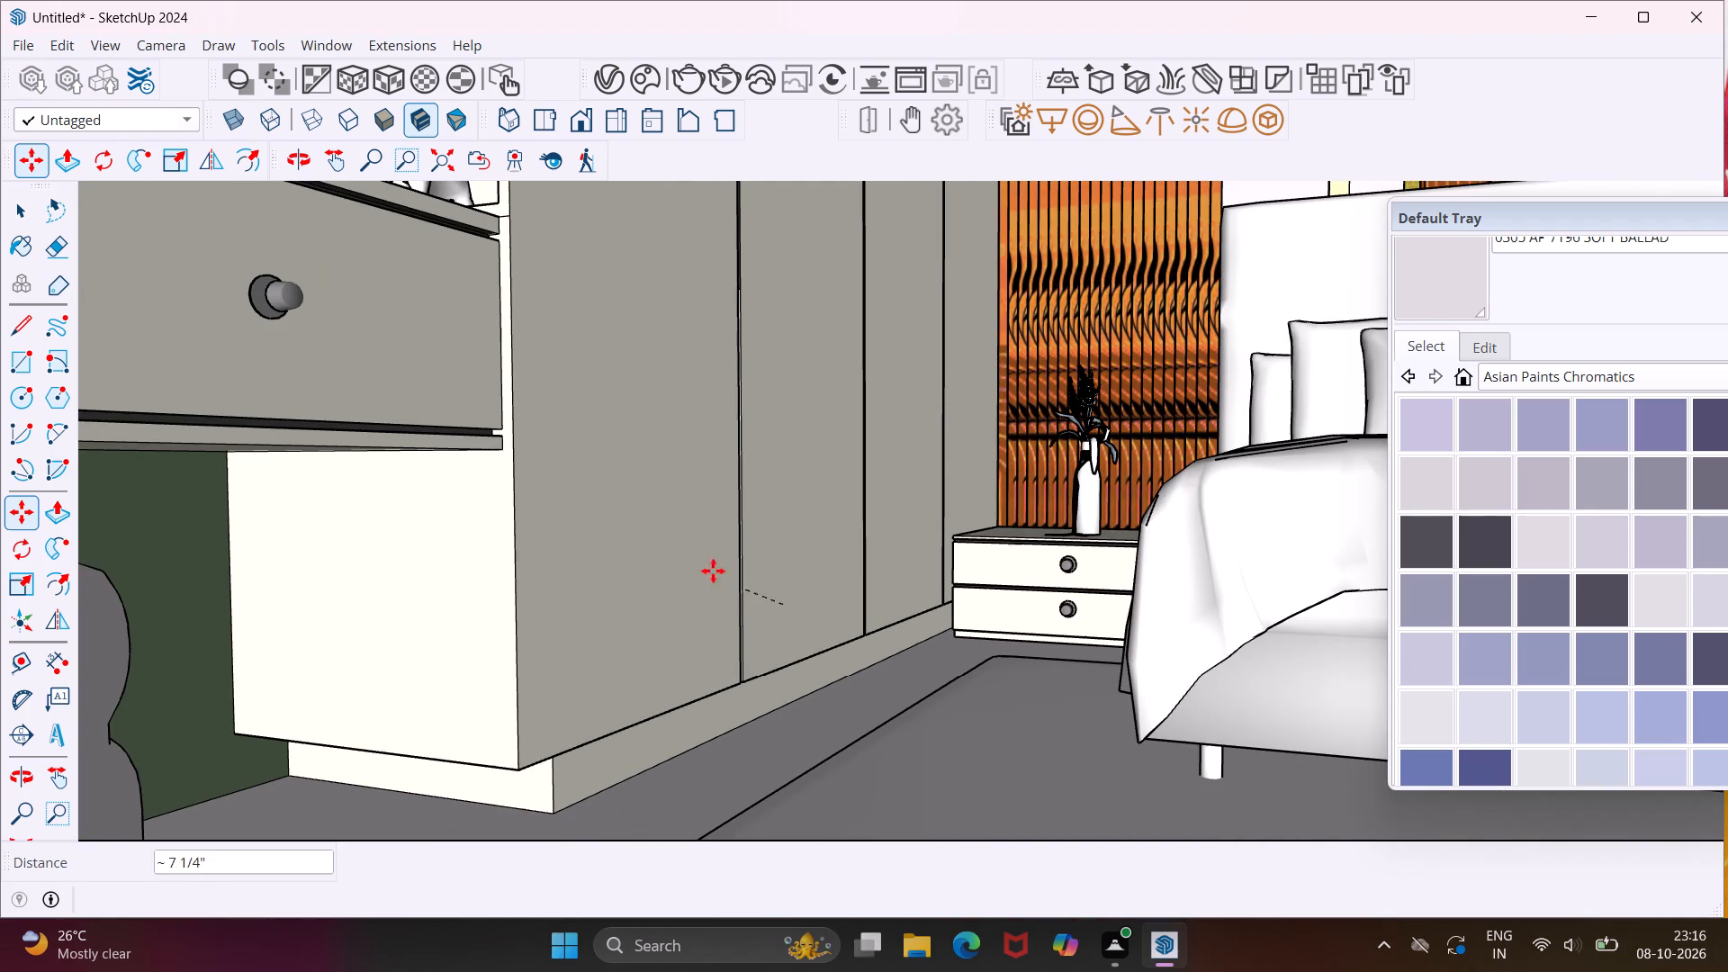
pyautogui.scroll(-12, 687, 513)
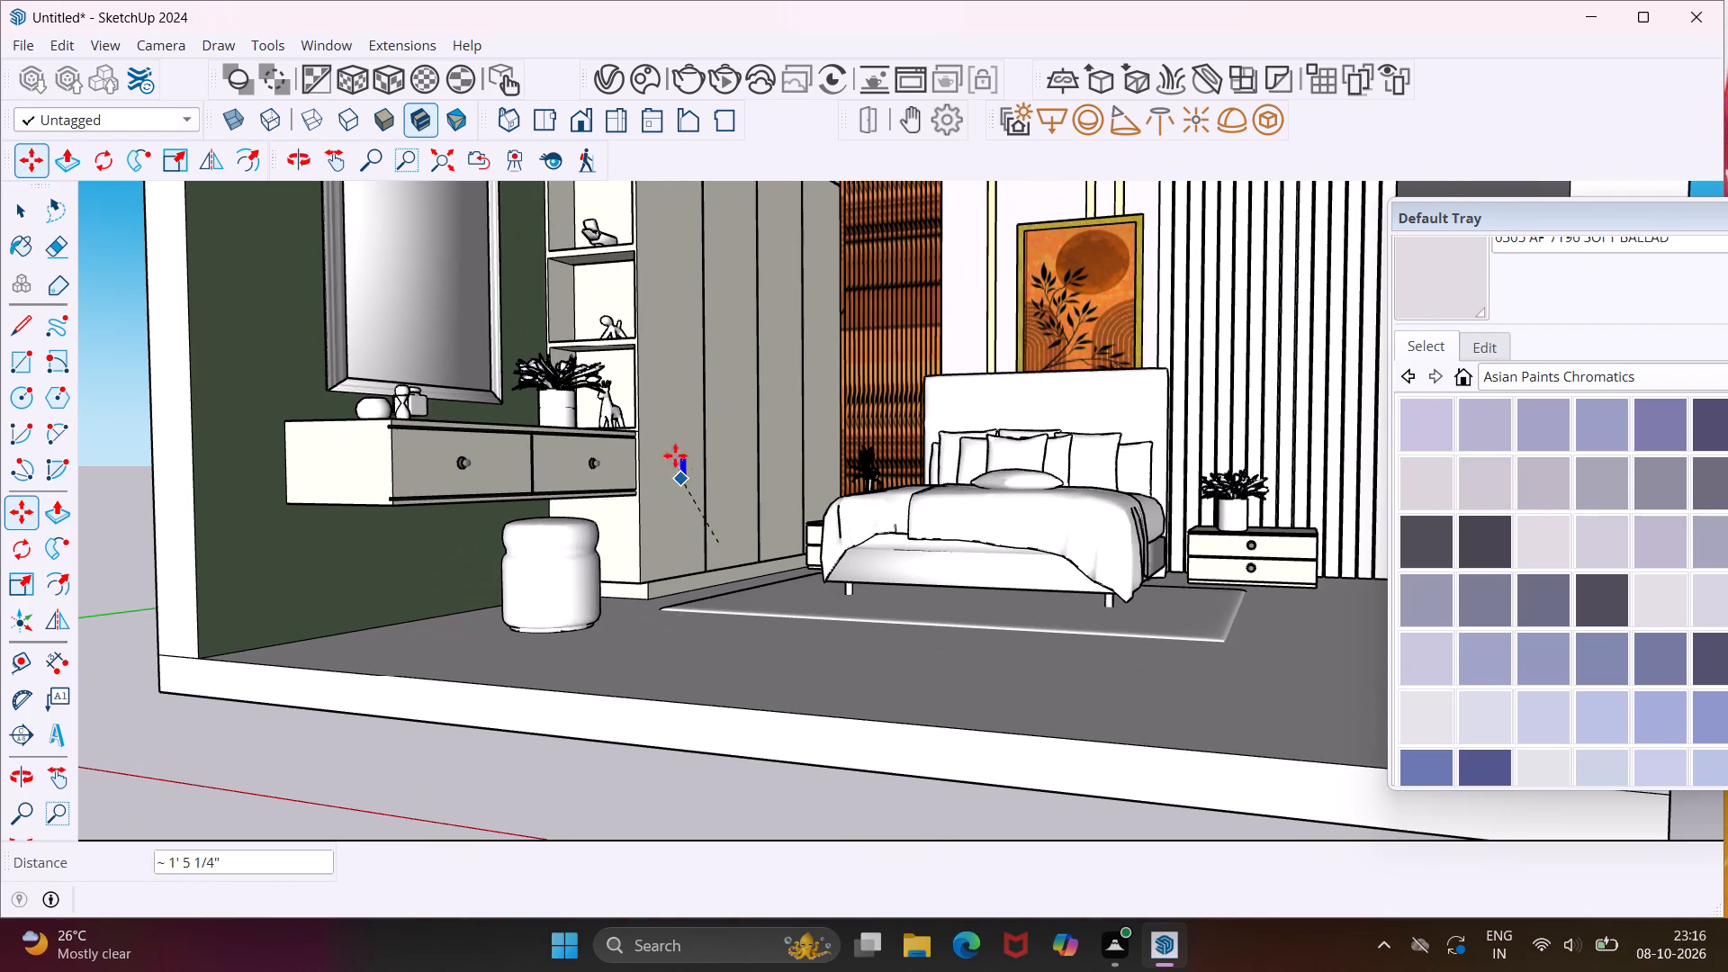
pyautogui.scroll(7, 695, 332)
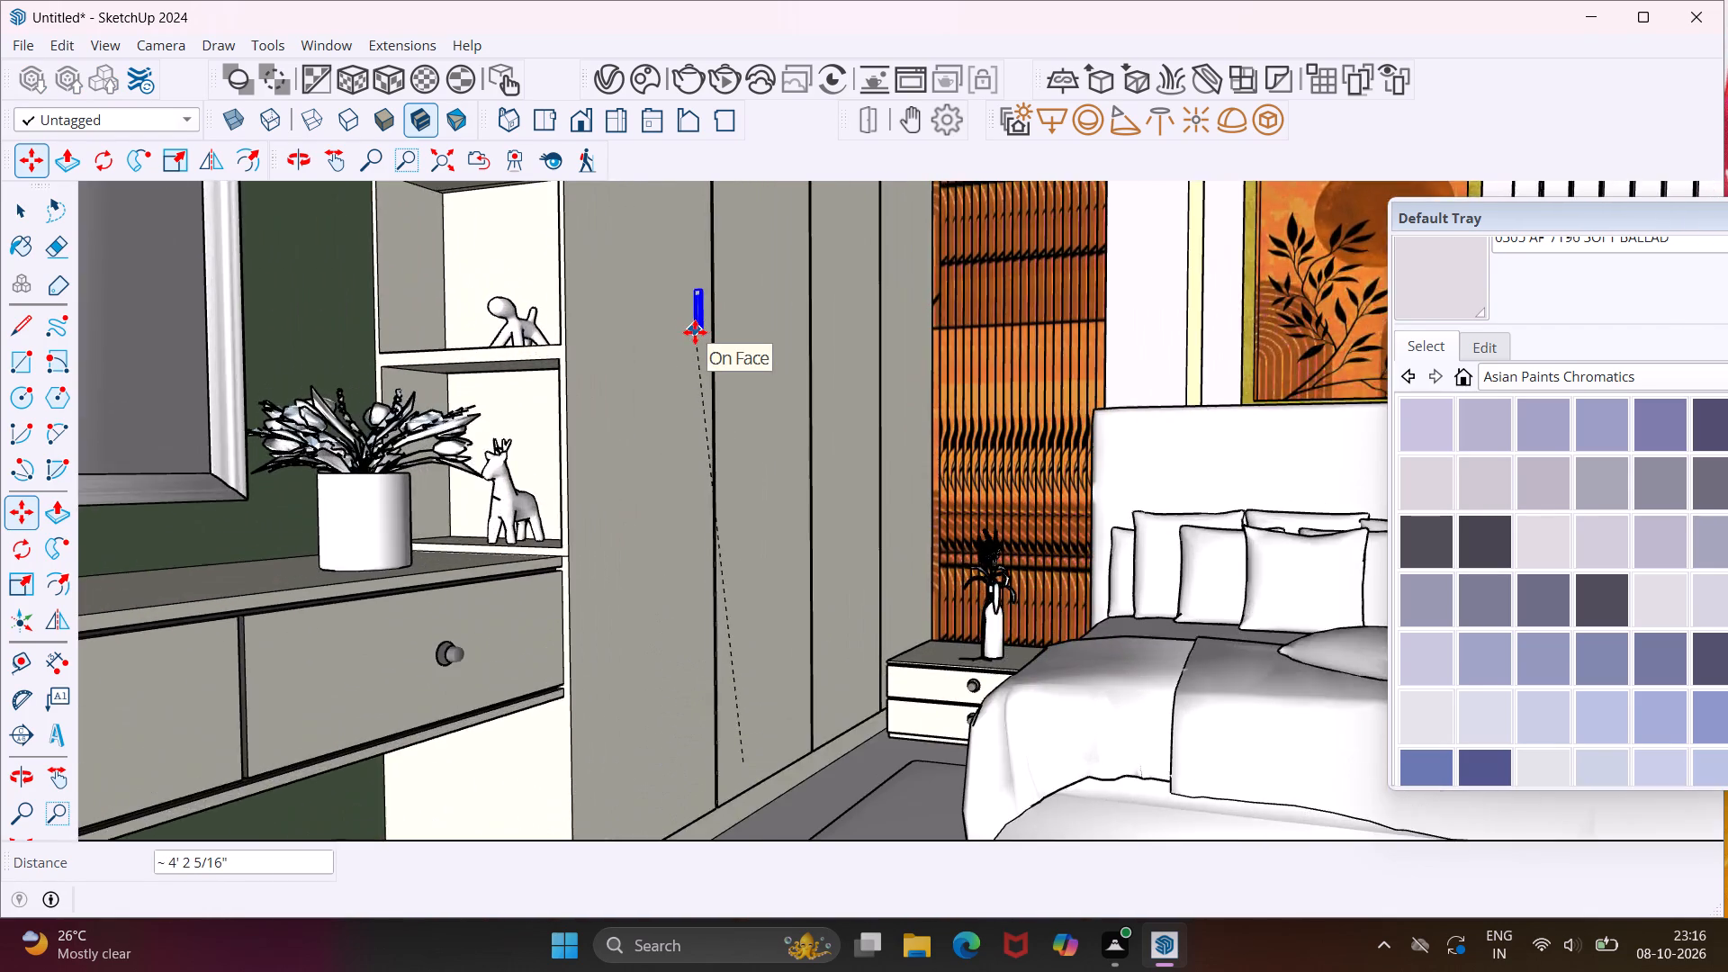
pyautogui.scroll(3, 695, 332)
pyautogui.click(695, 332)
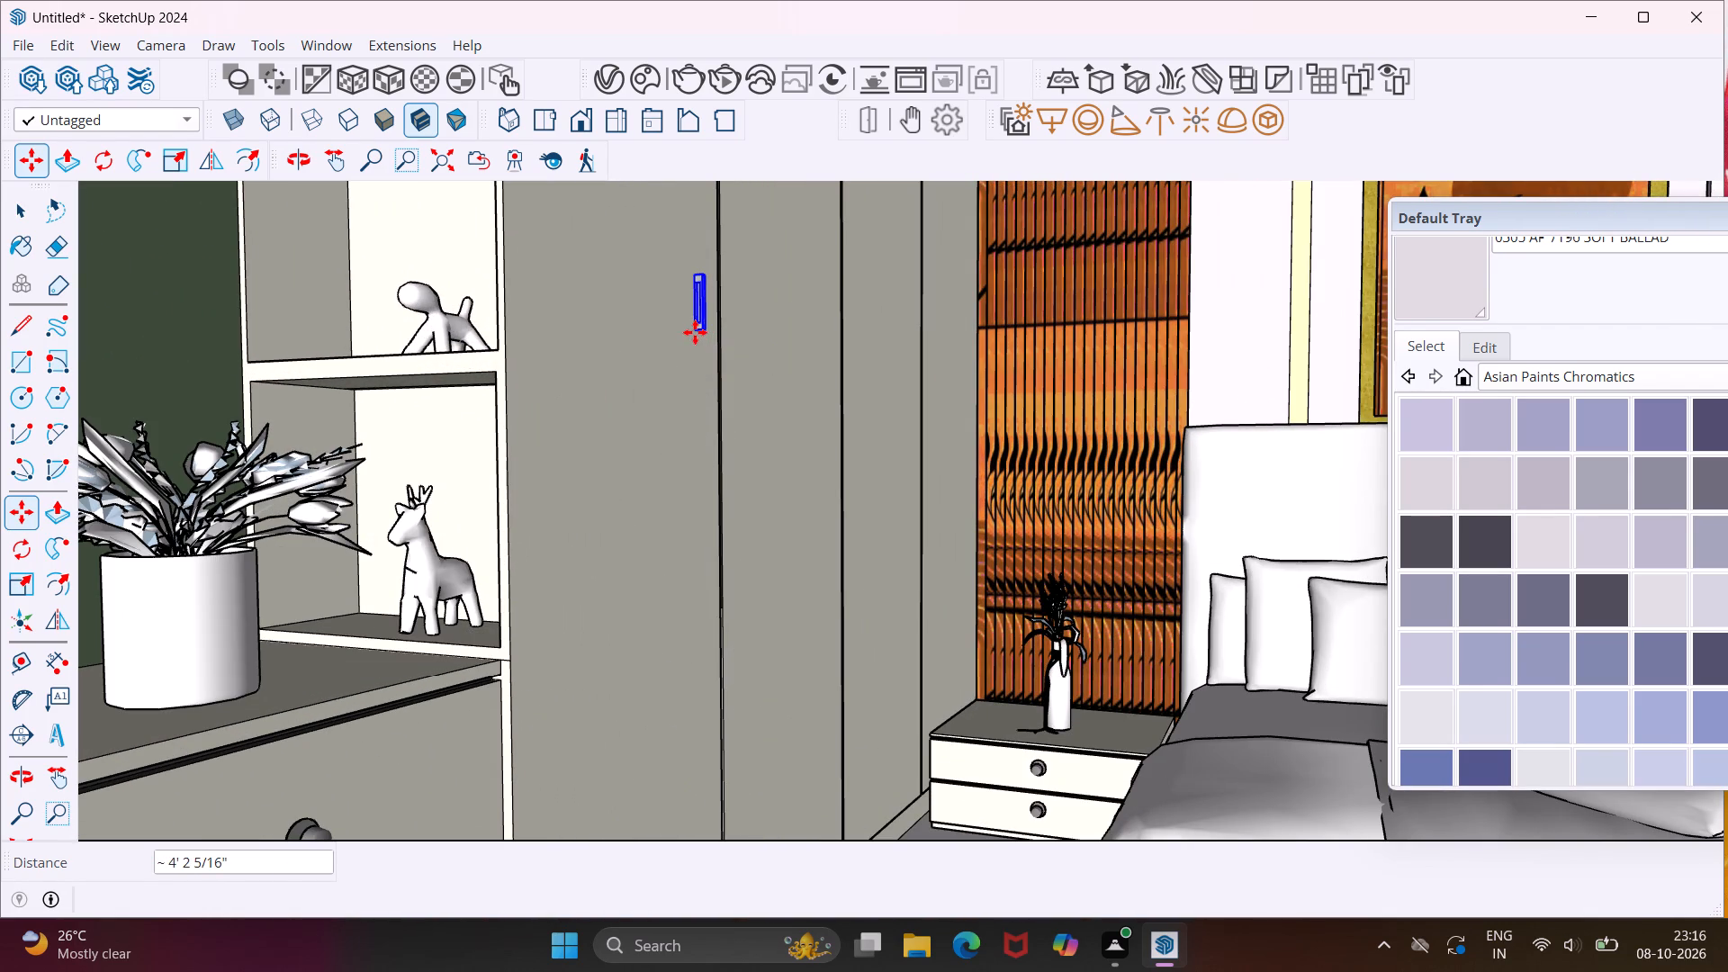
# Examine the size and placement of the upright handle on the wardrobe door in relation to the whole room.
pyautogui.moveTo(695, 332); pyautogui.dragTo(708, 418, button='middle')
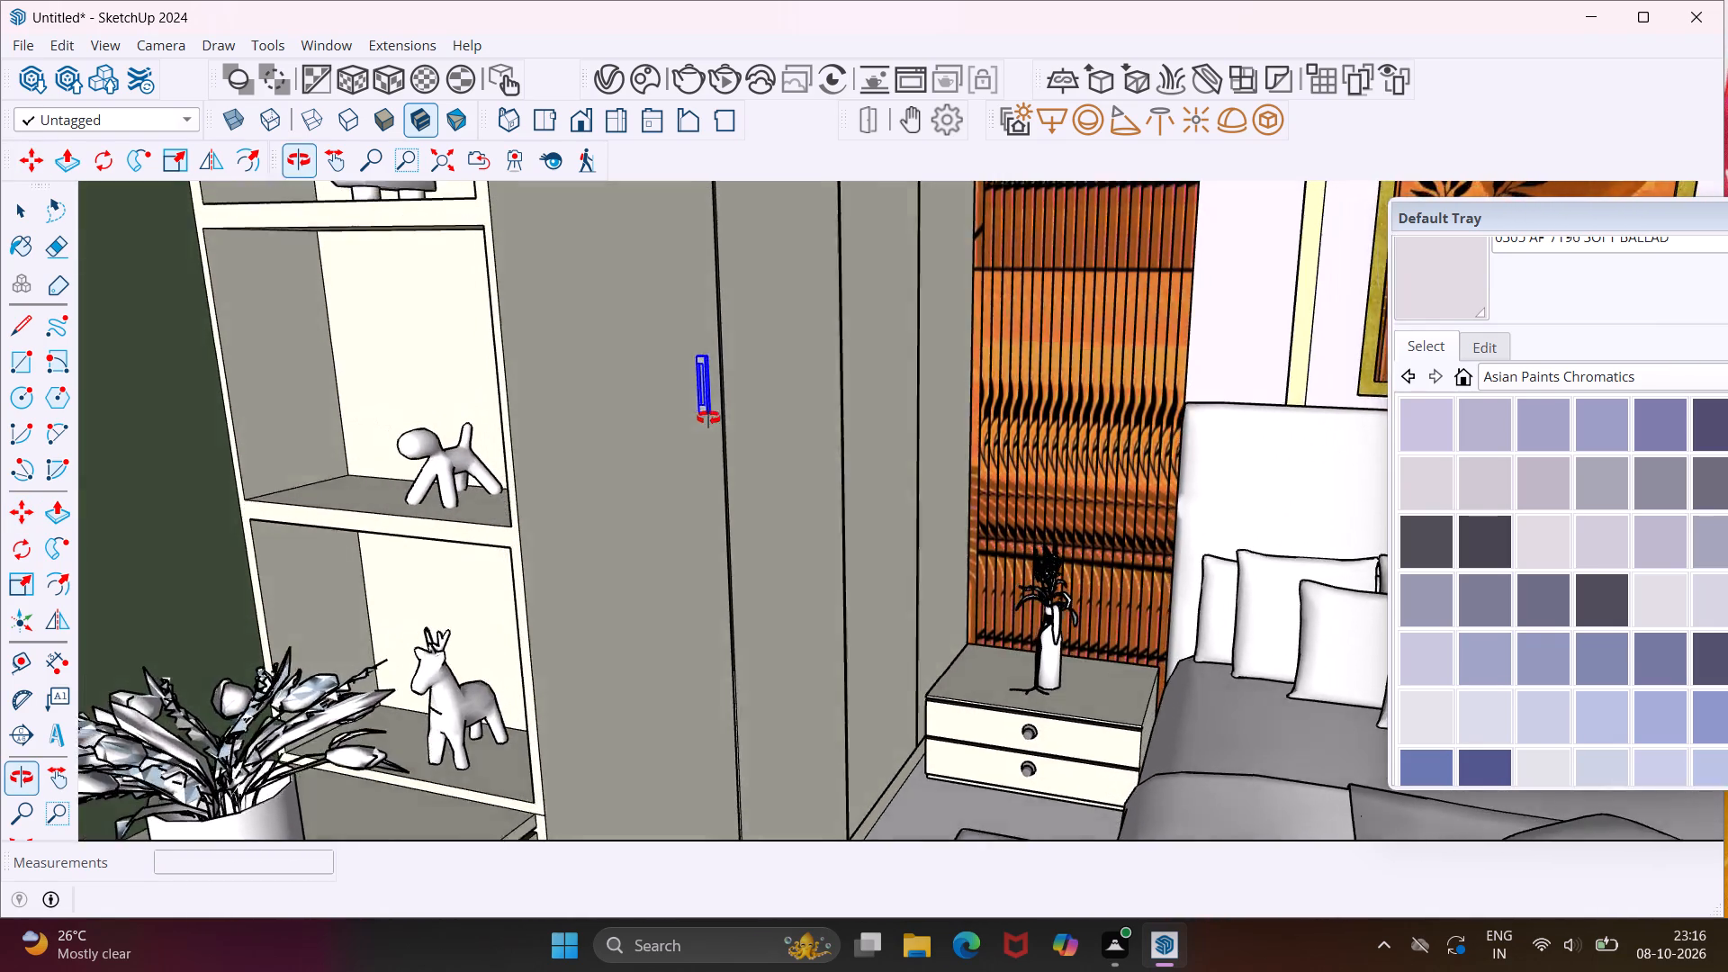
pyautogui.moveTo(708, 418); pyautogui.dragTo(662, 506, button='middle')
pyautogui.scroll(-6, 647, 498)
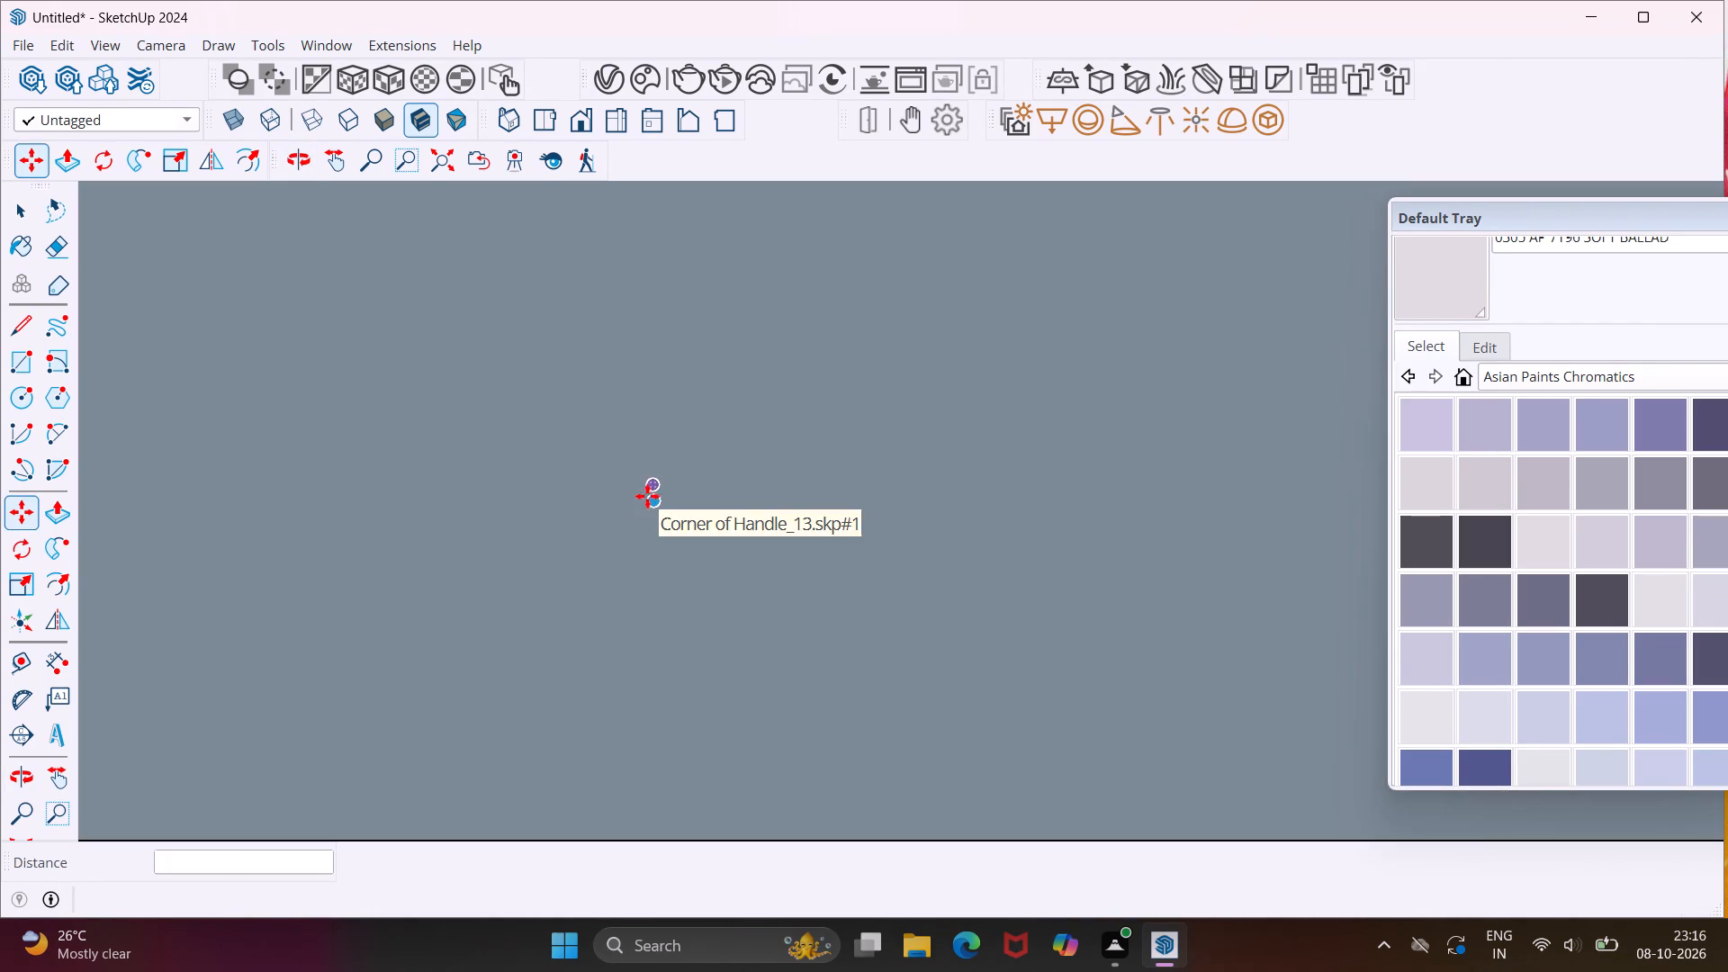
pyautogui.moveTo(648, 496); pyautogui.dragTo(943, 441, button='middle')
pyautogui.scroll(-16, 930, 439)
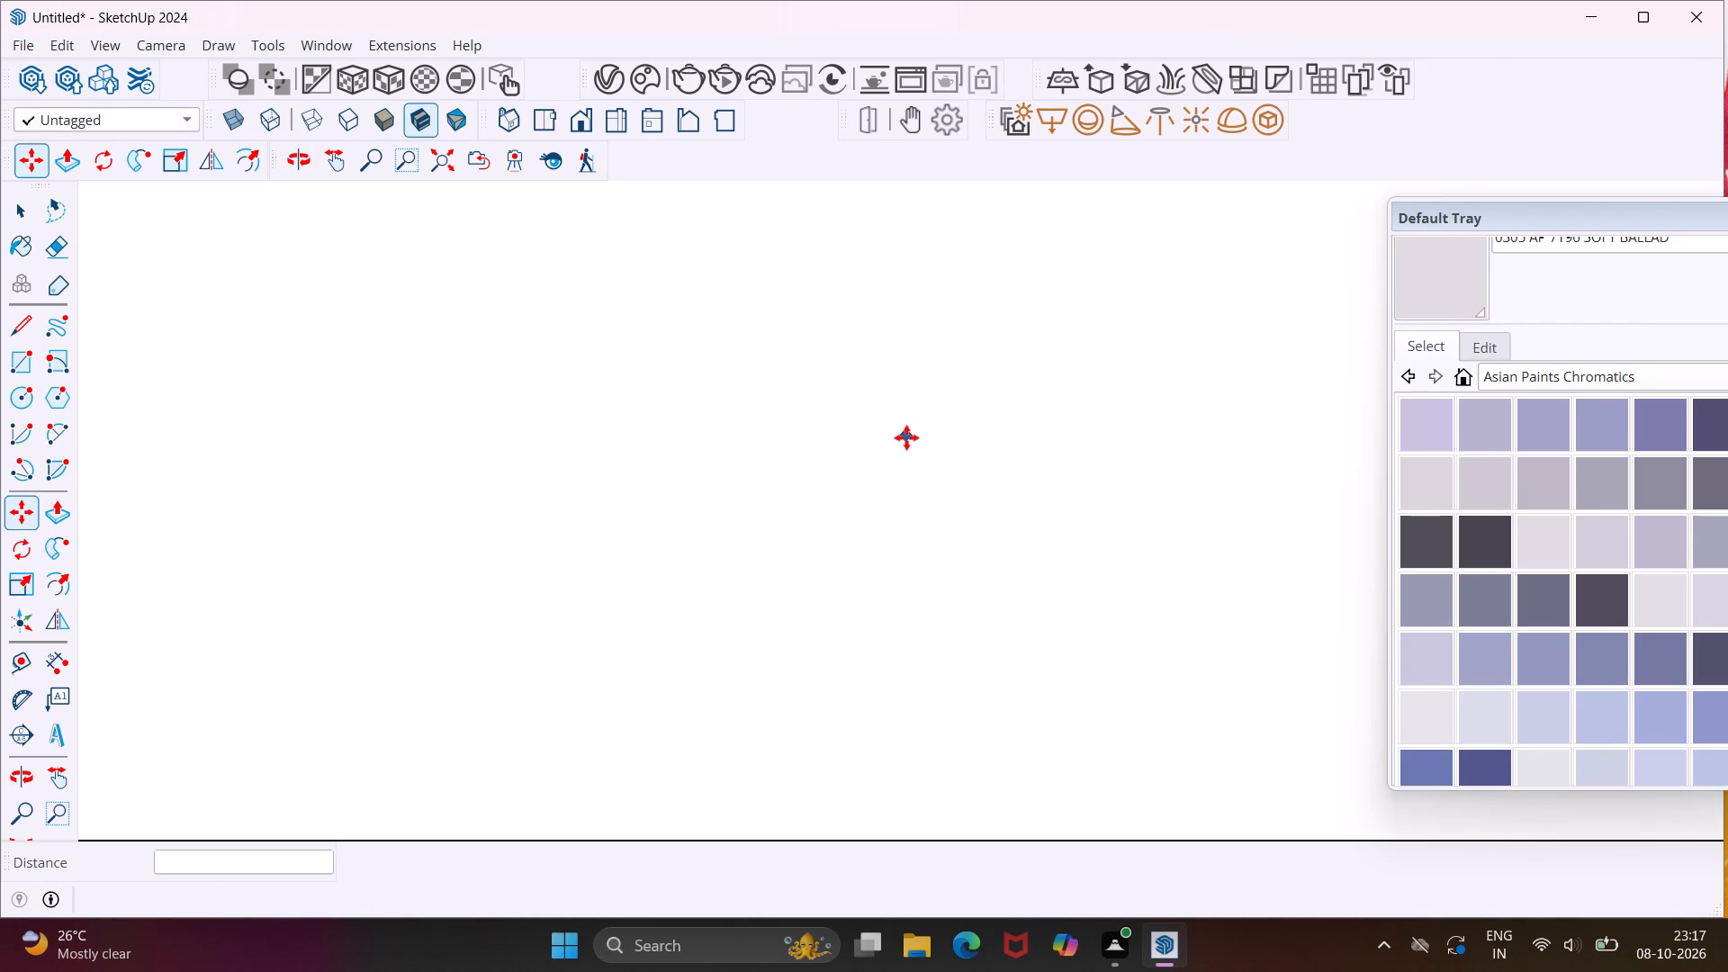
pyautogui.scroll(-2, 906, 437)
pyautogui.scroll(-13, 735, 445)
pyautogui.scroll(-14, 705, 464)
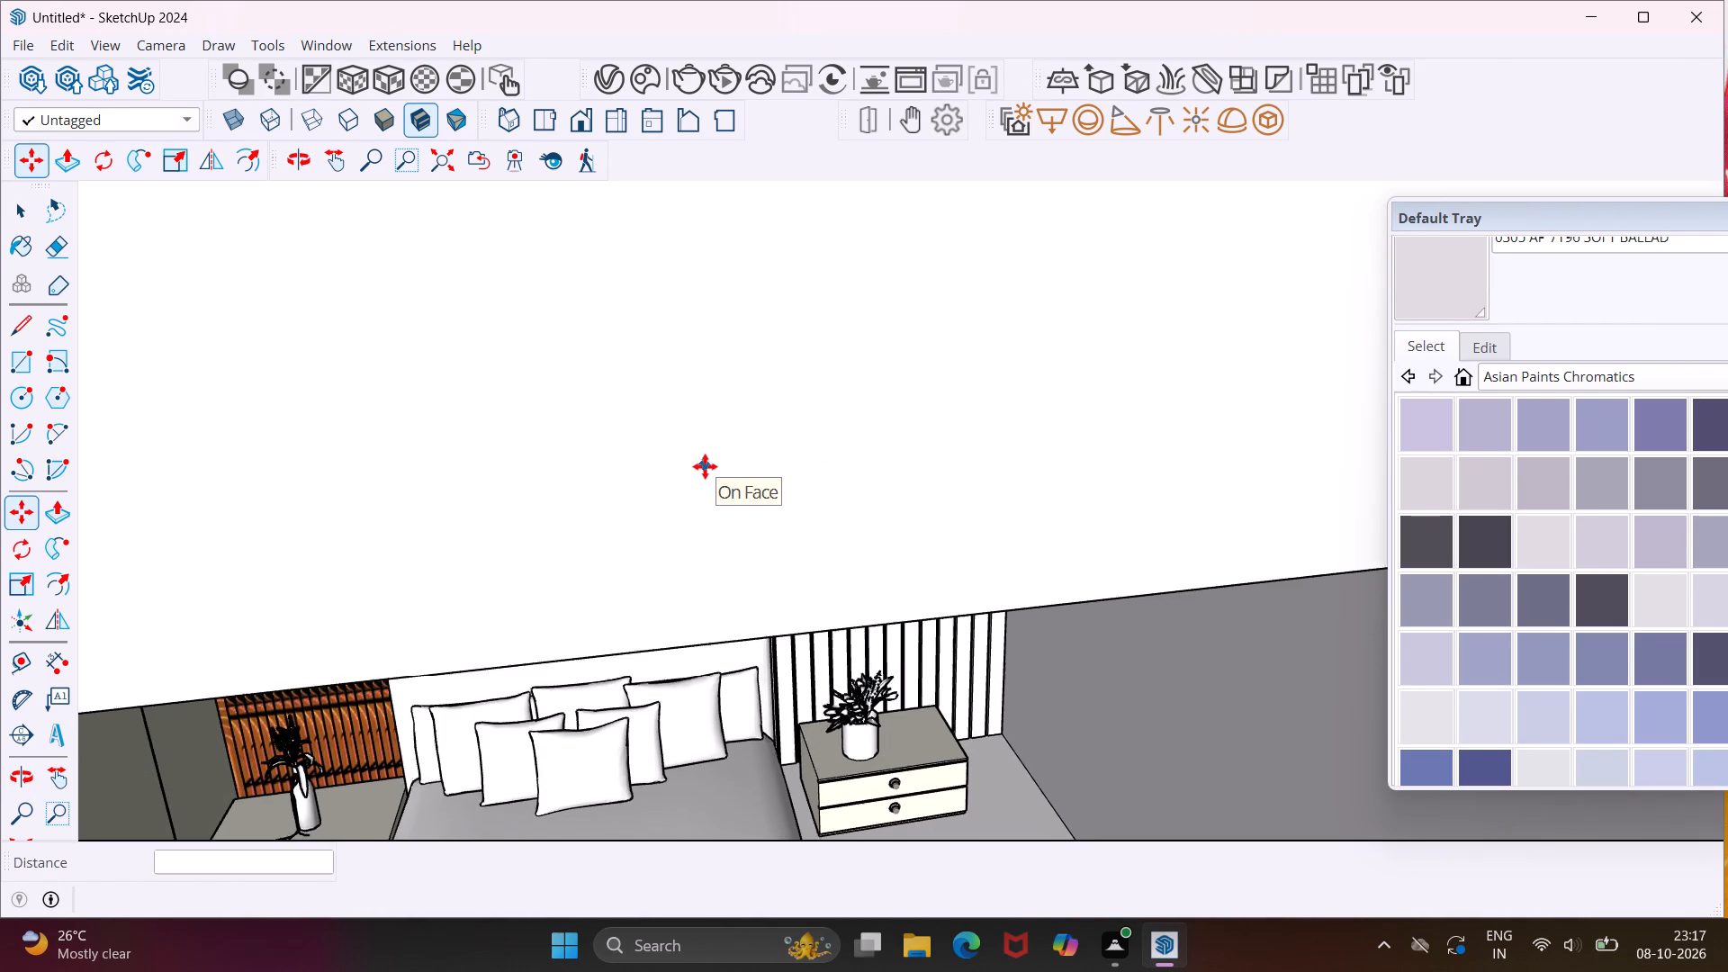
pyautogui.scroll(-16, 705, 466)
pyautogui.scroll(-6, 713, 470)
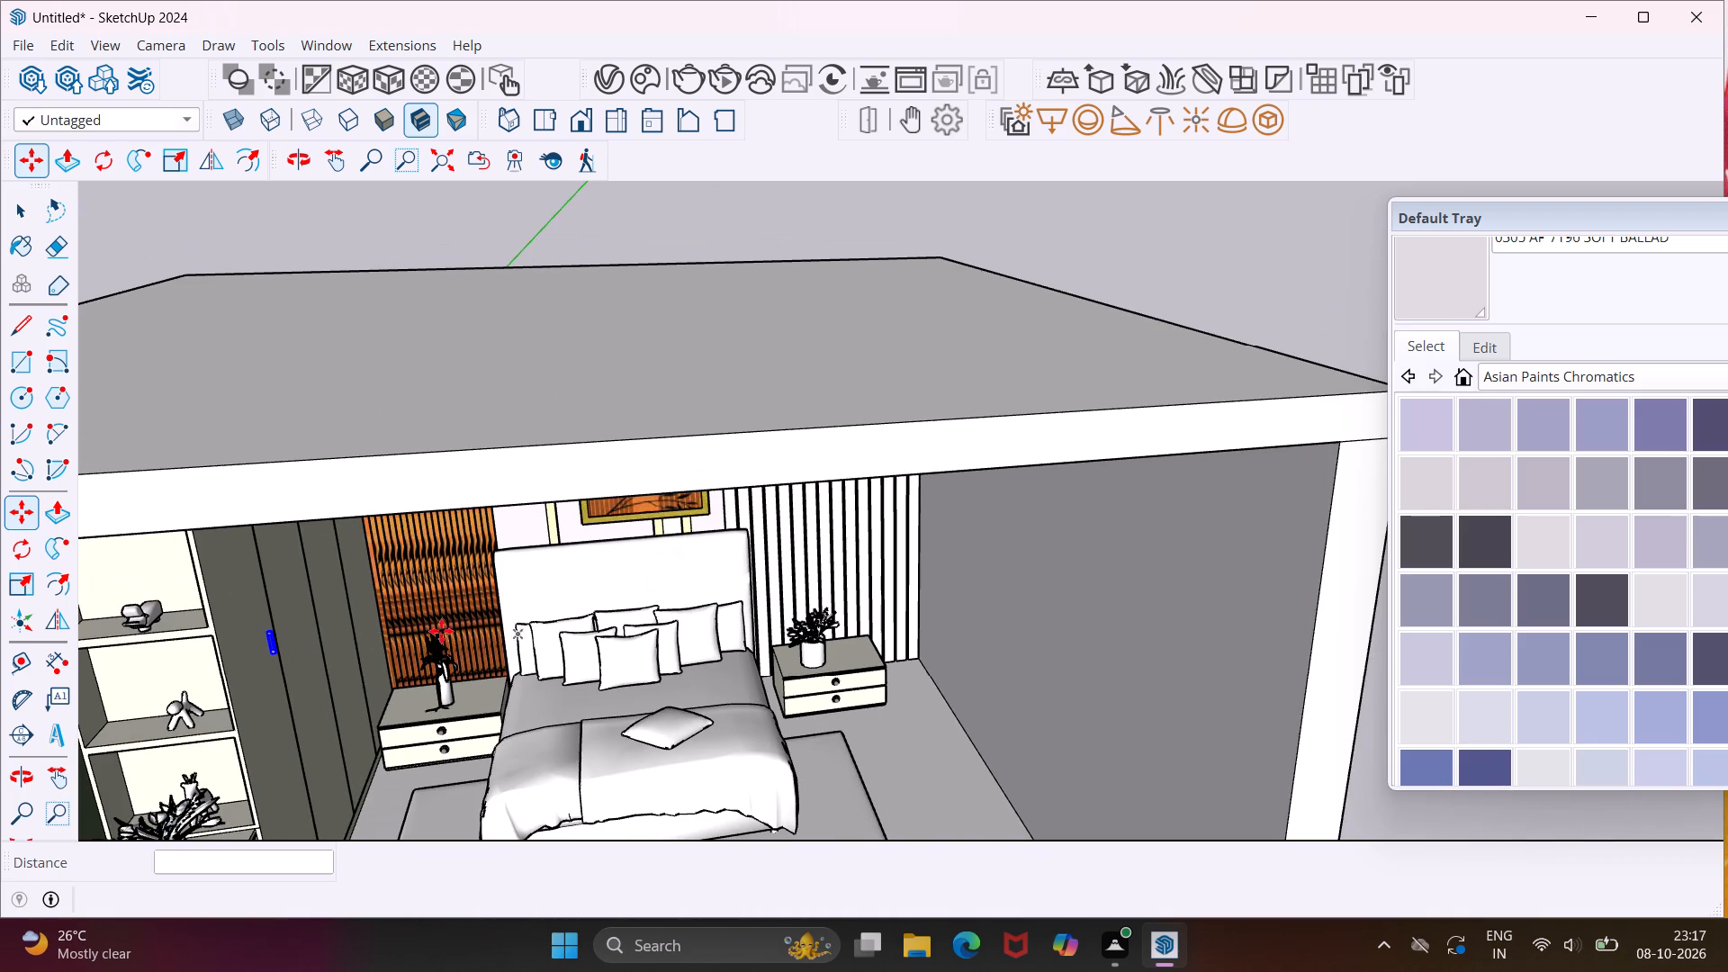
pyautogui.moveTo(320, 660); pyautogui.dragTo(290, 560, button='middle')
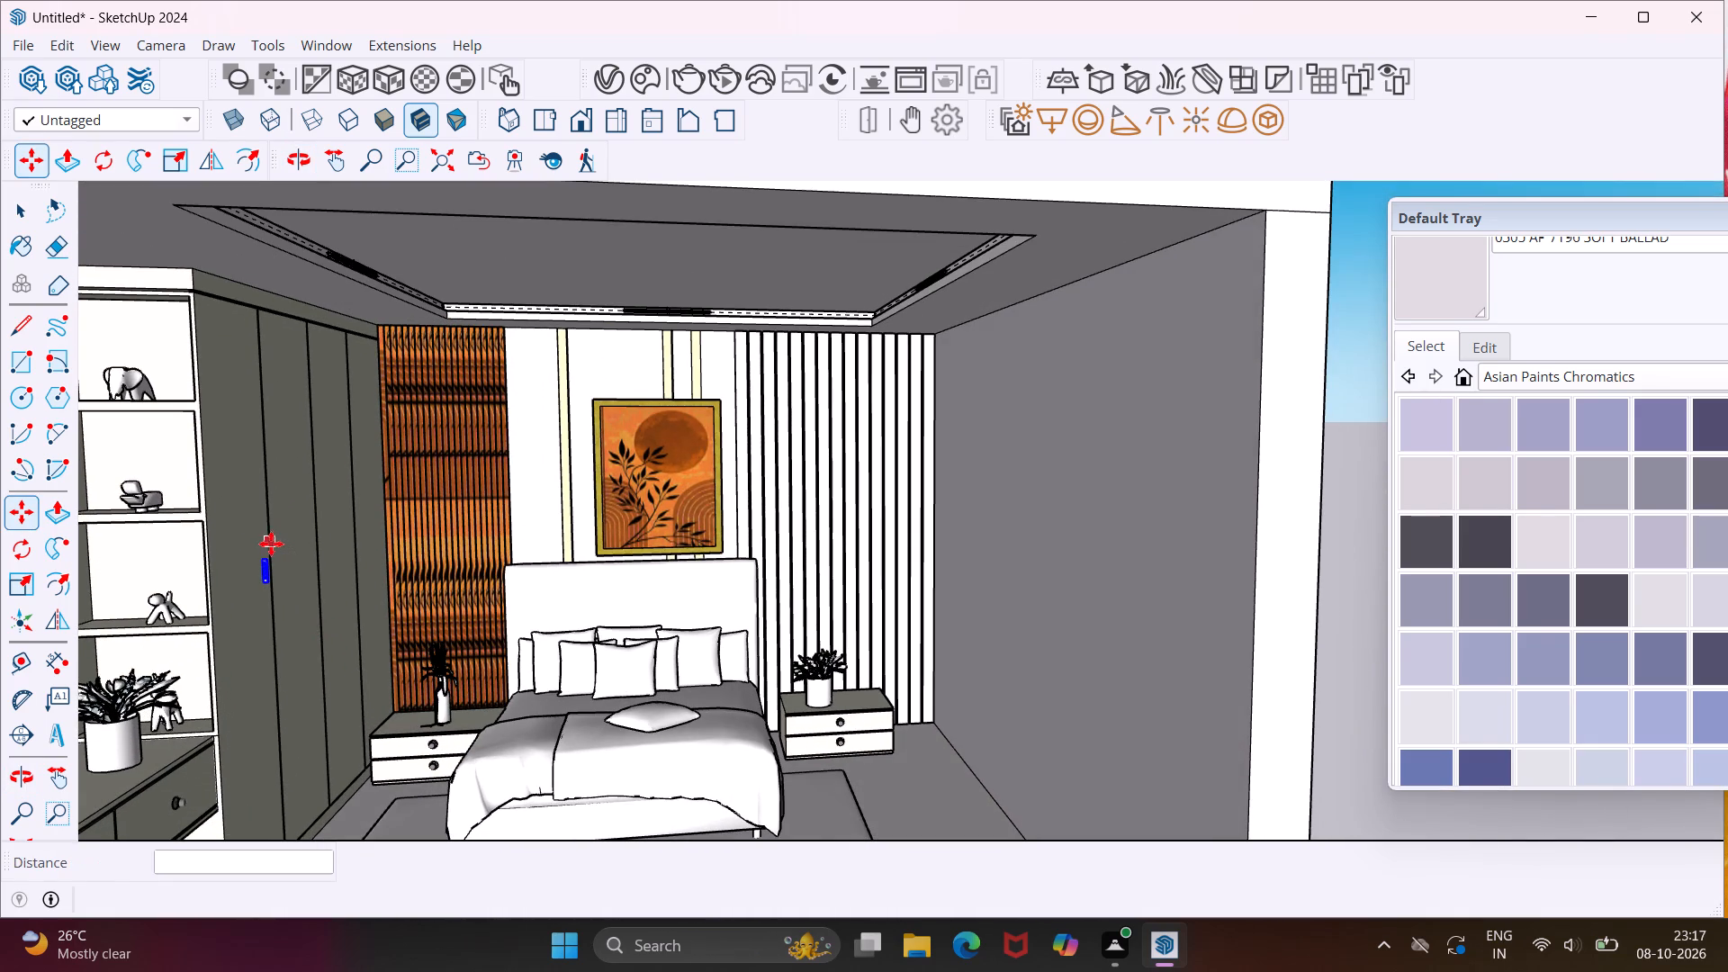
# Scale the upright handle vertically from its top by a factor of about 1.78, keeping its lower end fixed.
pyautogui.scroll(6, 269, 544)
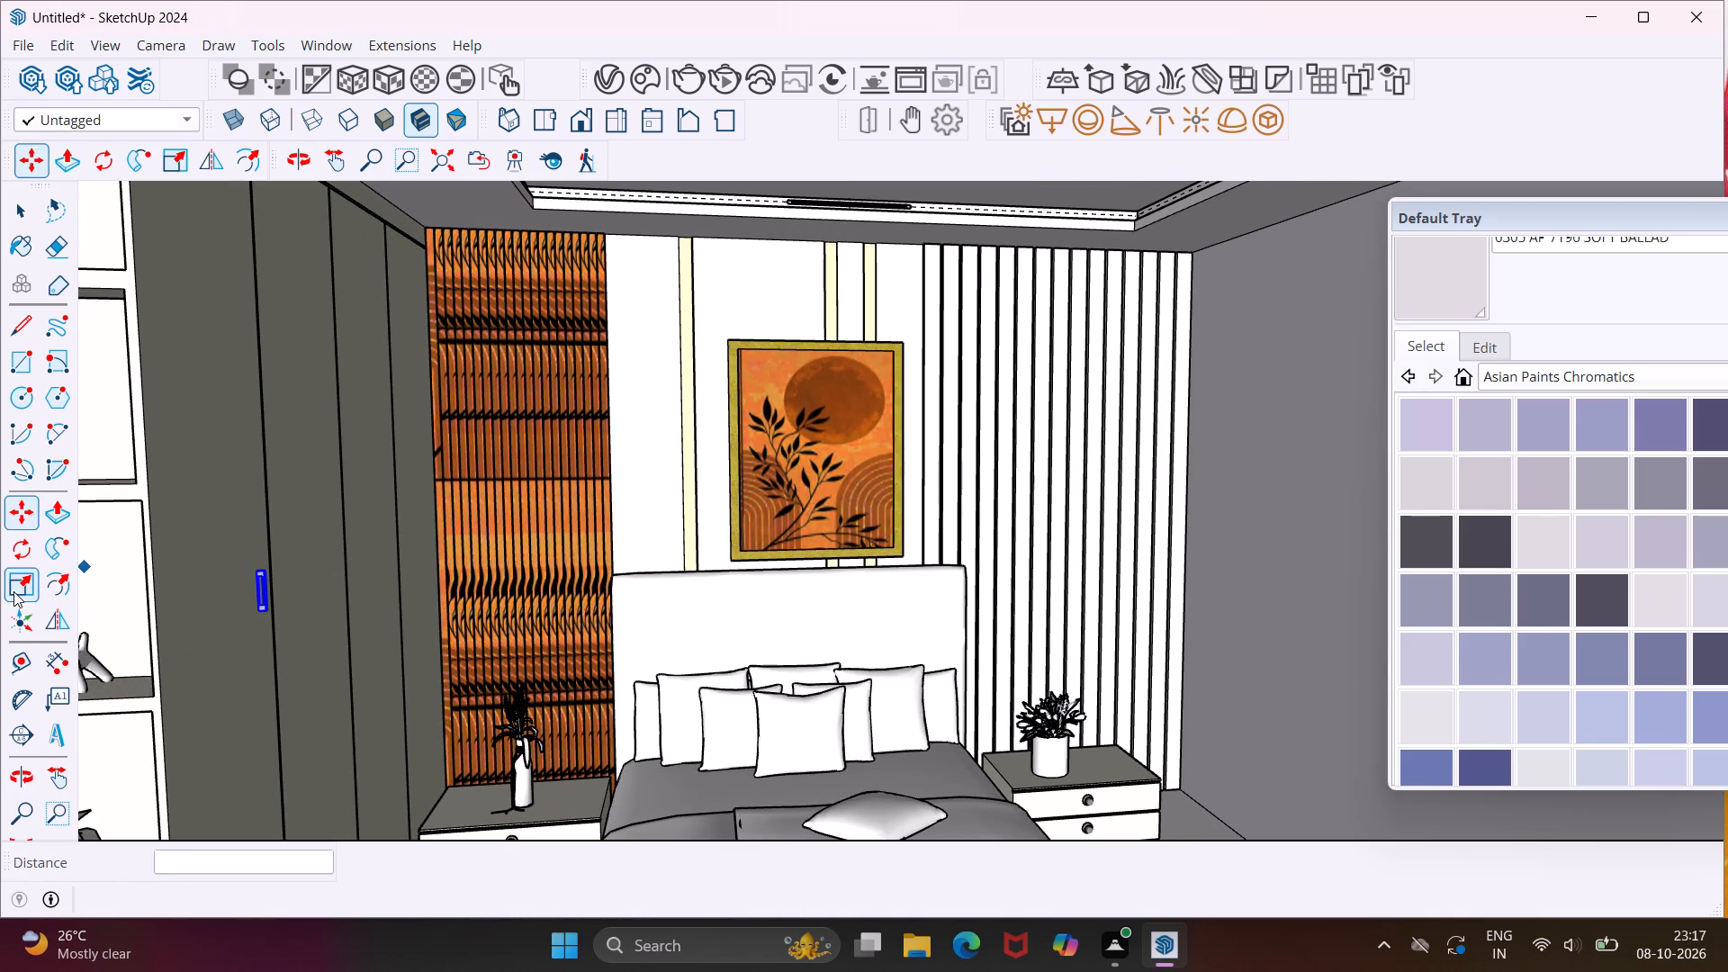
pyautogui.click(13, 591)
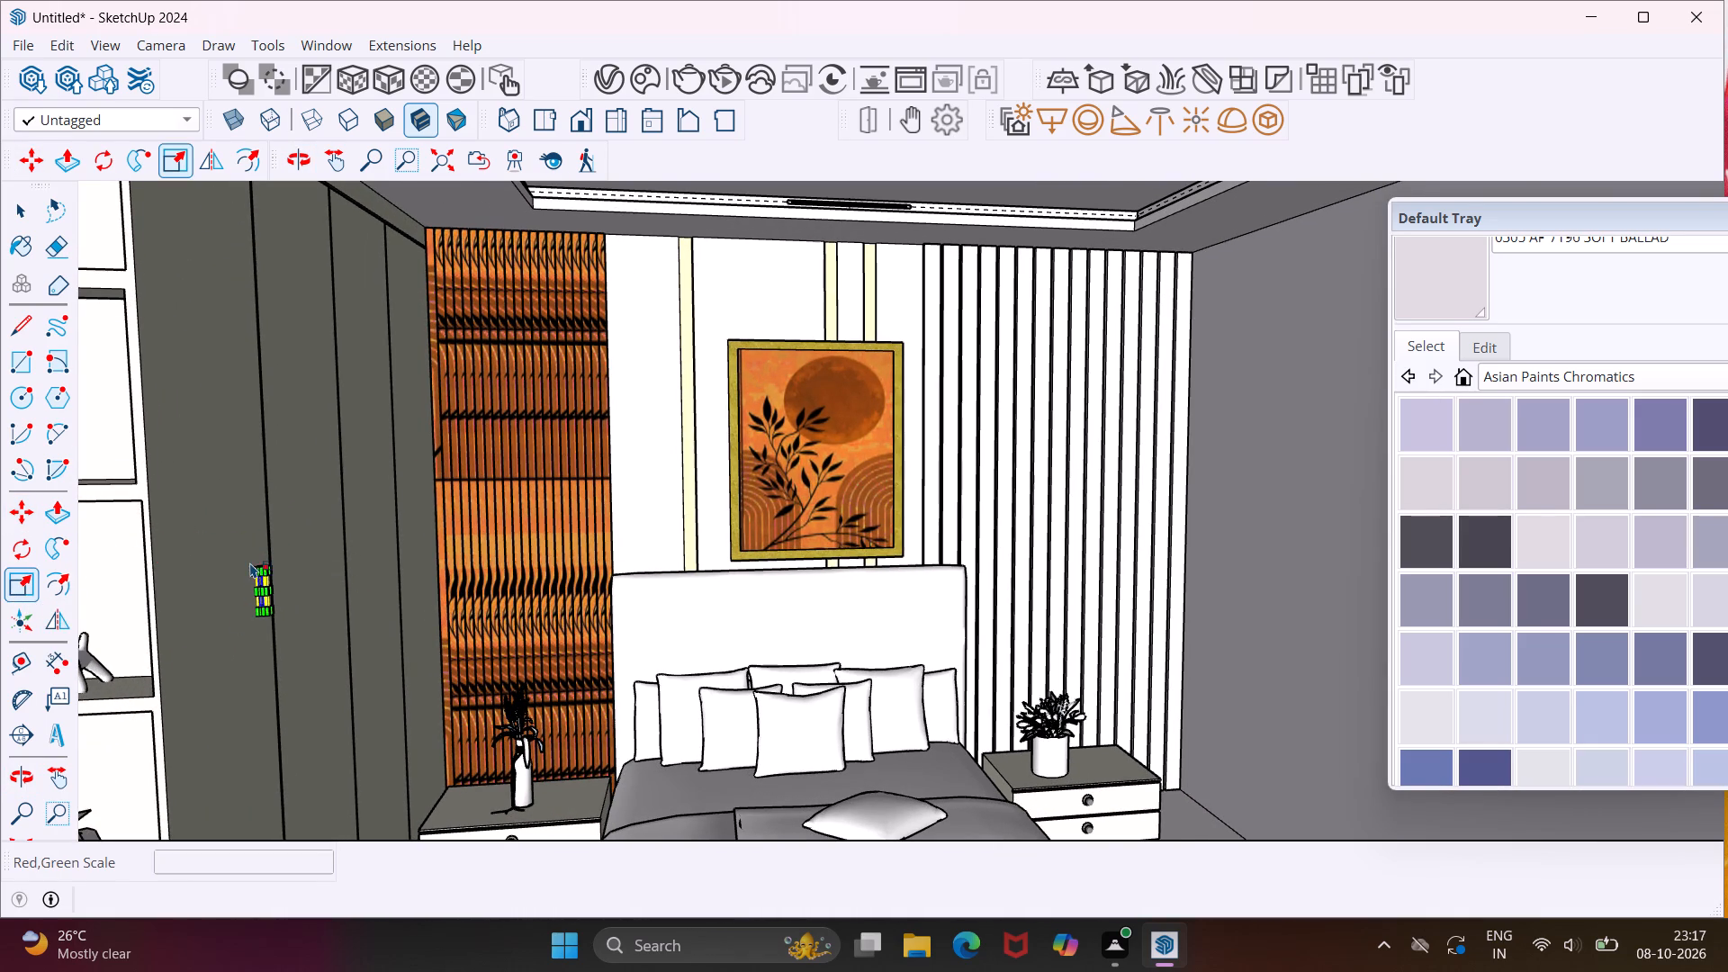
pyautogui.scroll(15, 250, 562)
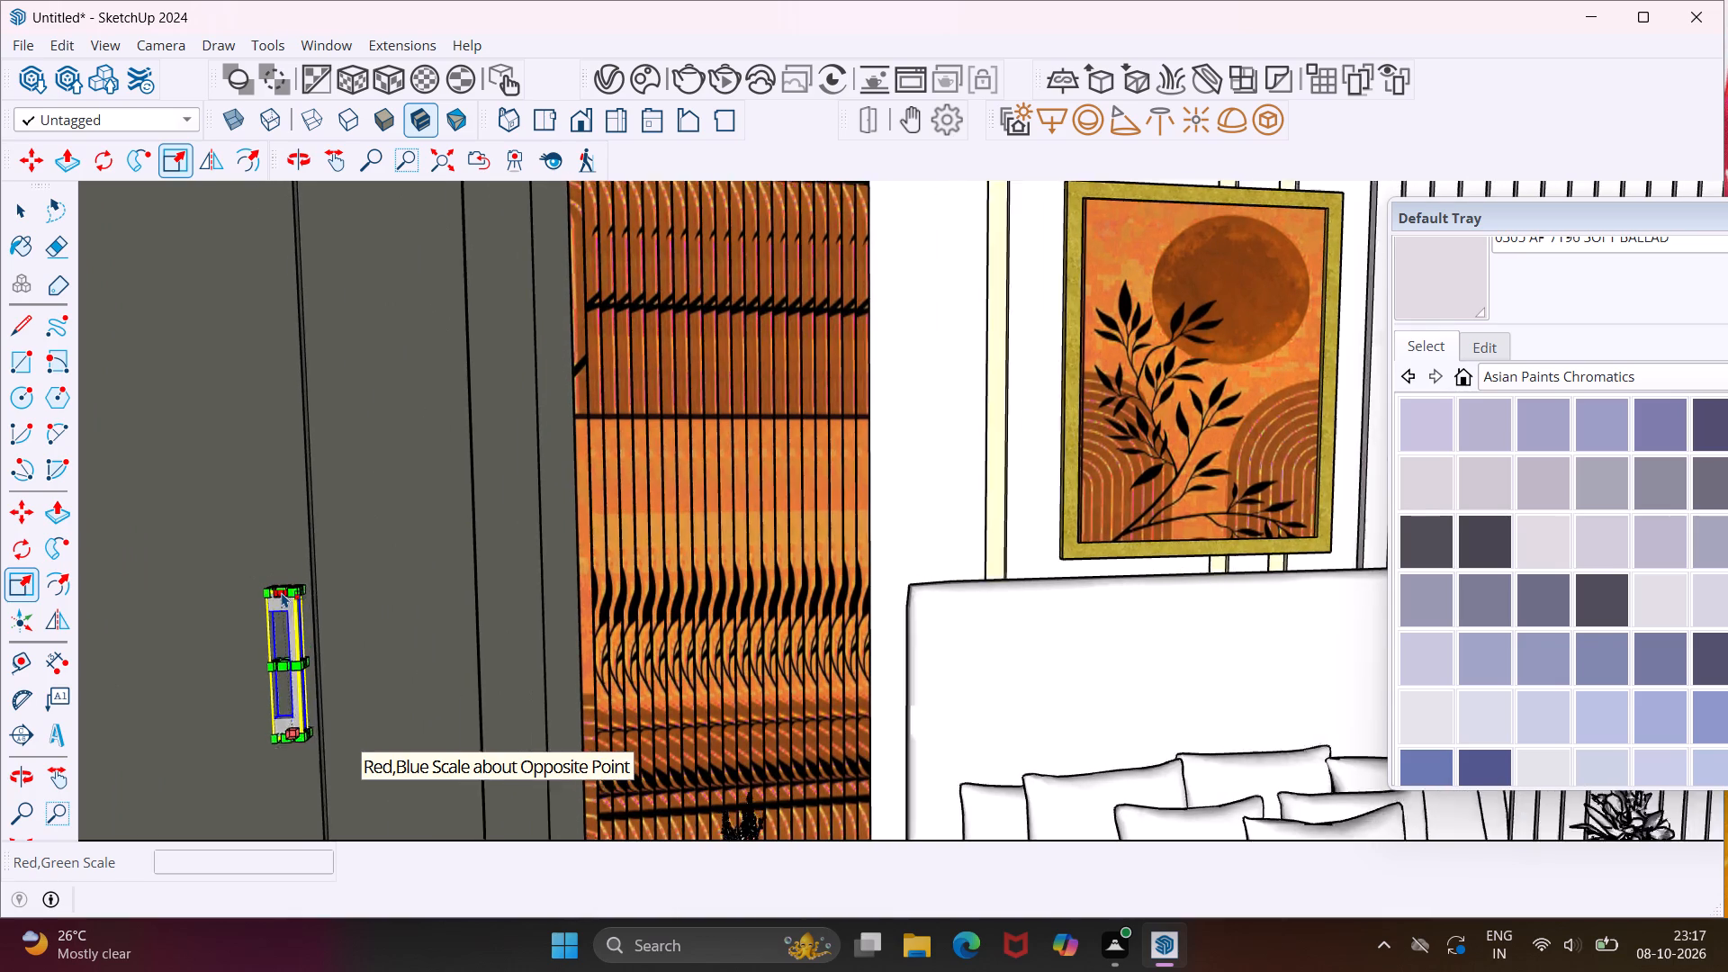
pyautogui.scroll(6, 282, 592)
pyautogui.moveTo(287, 571); pyautogui.dragTo(186, 697, button='middle')
pyautogui.scroll(7, 382, 529)
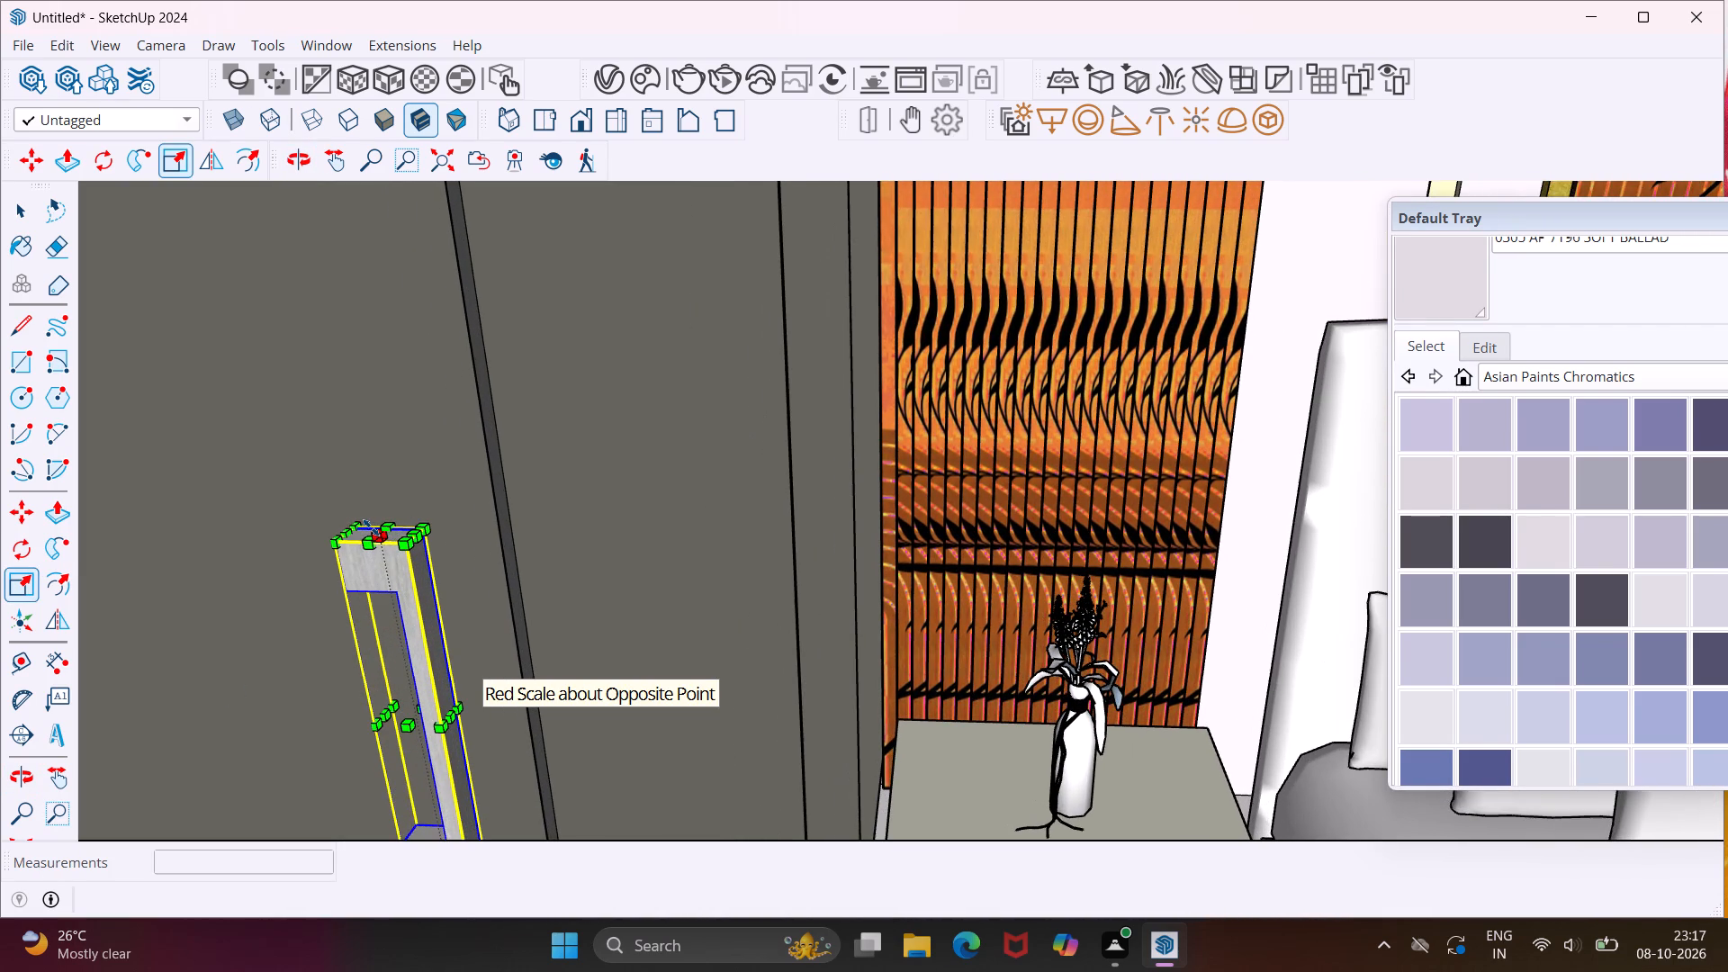
pyautogui.moveTo(400, 545); pyautogui.dragTo(400, 545)
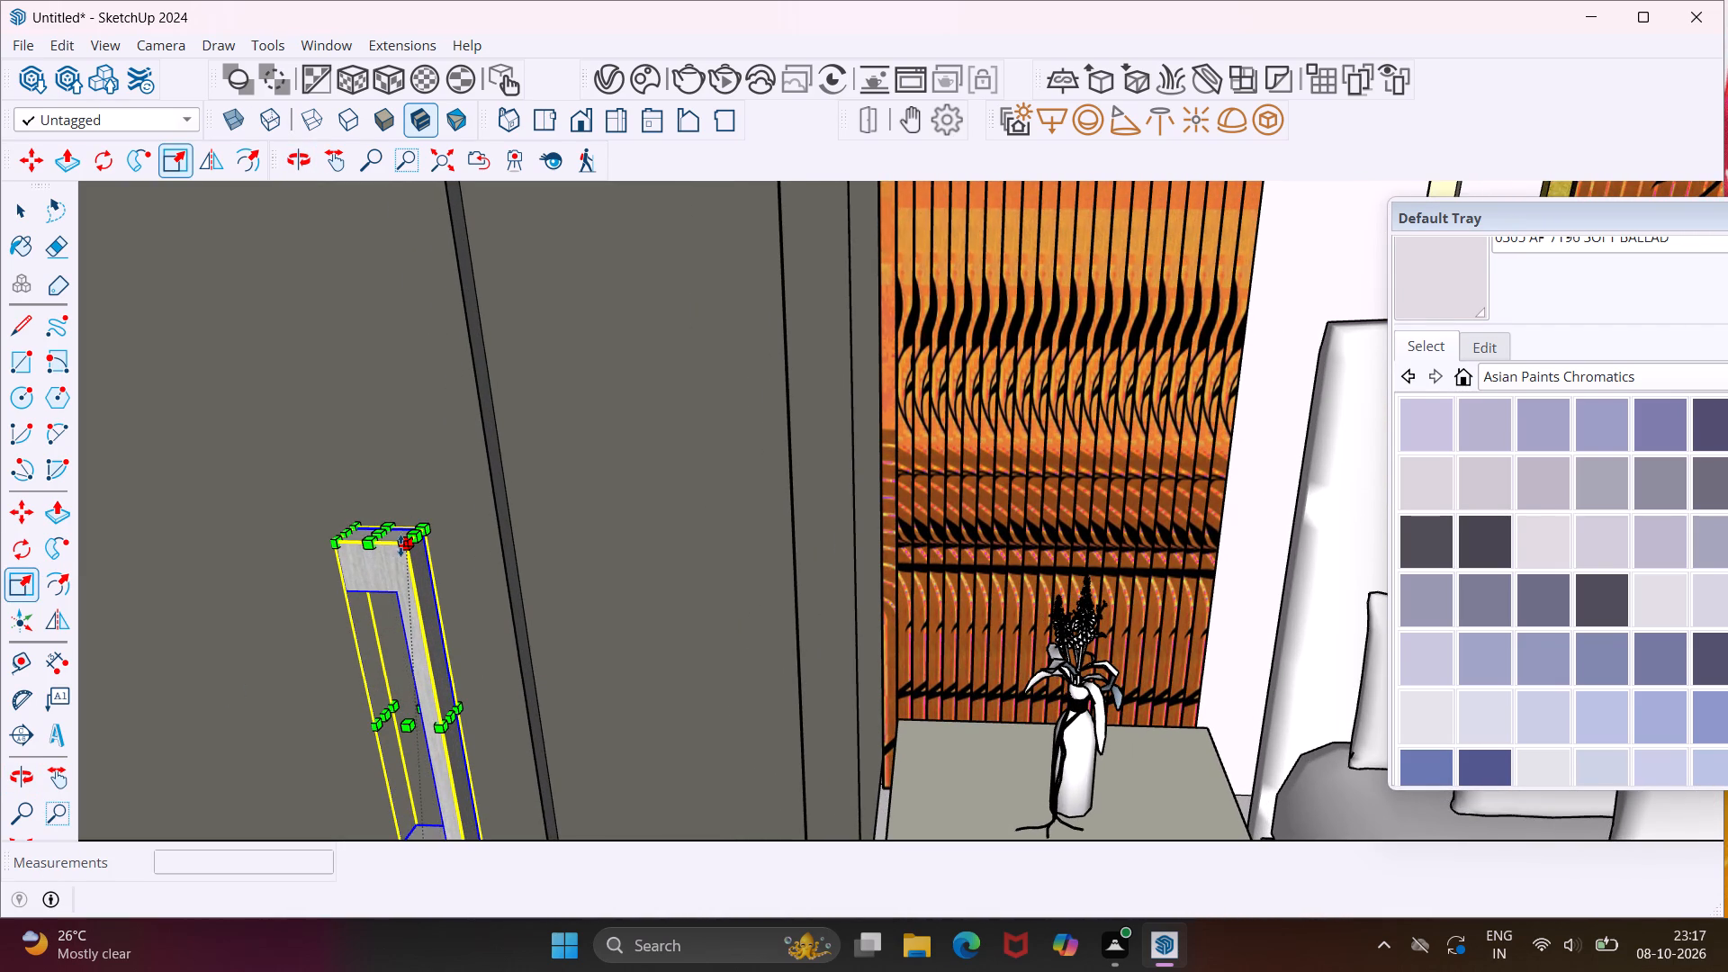
pyautogui.moveTo(400, 545); pyautogui.dragTo(472, 416)
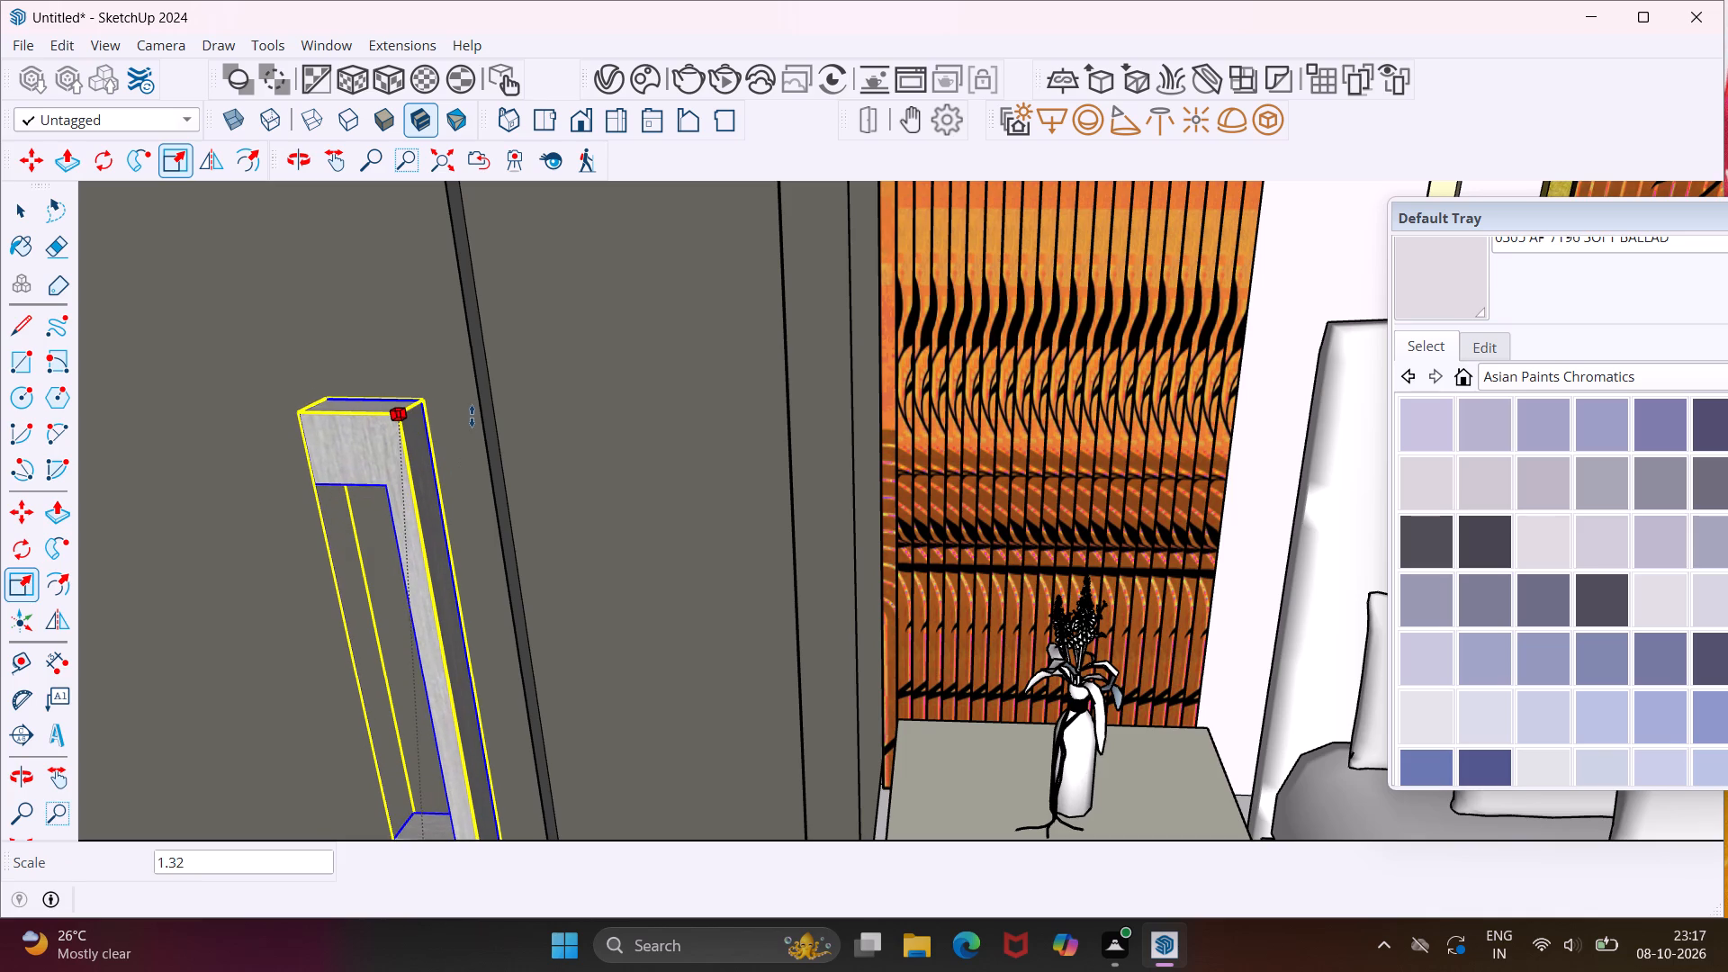
pyautogui.moveTo(472, 416); pyautogui.dragTo(472, 206)
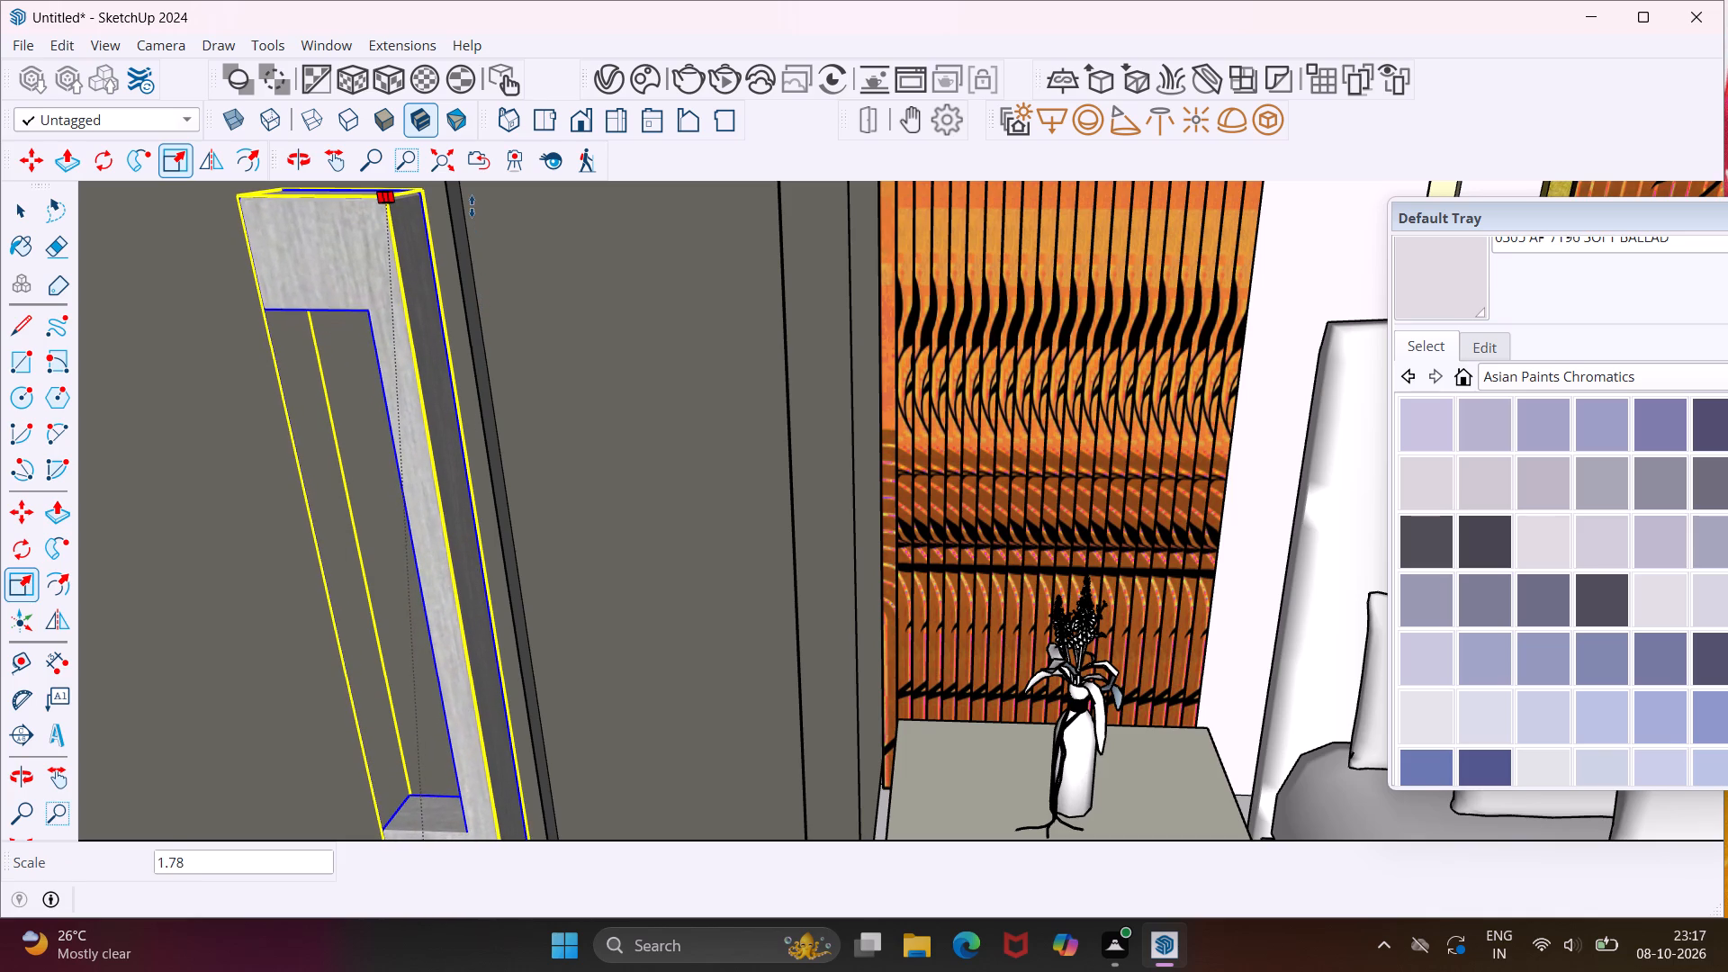
pyautogui.moveTo(472, 206); pyautogui.dragTo(471, 202)
# Stretch the wardrobe handle much taller by scaling it vertically upward from its top end.
pyautogui.scroll(-17, 435, 236)
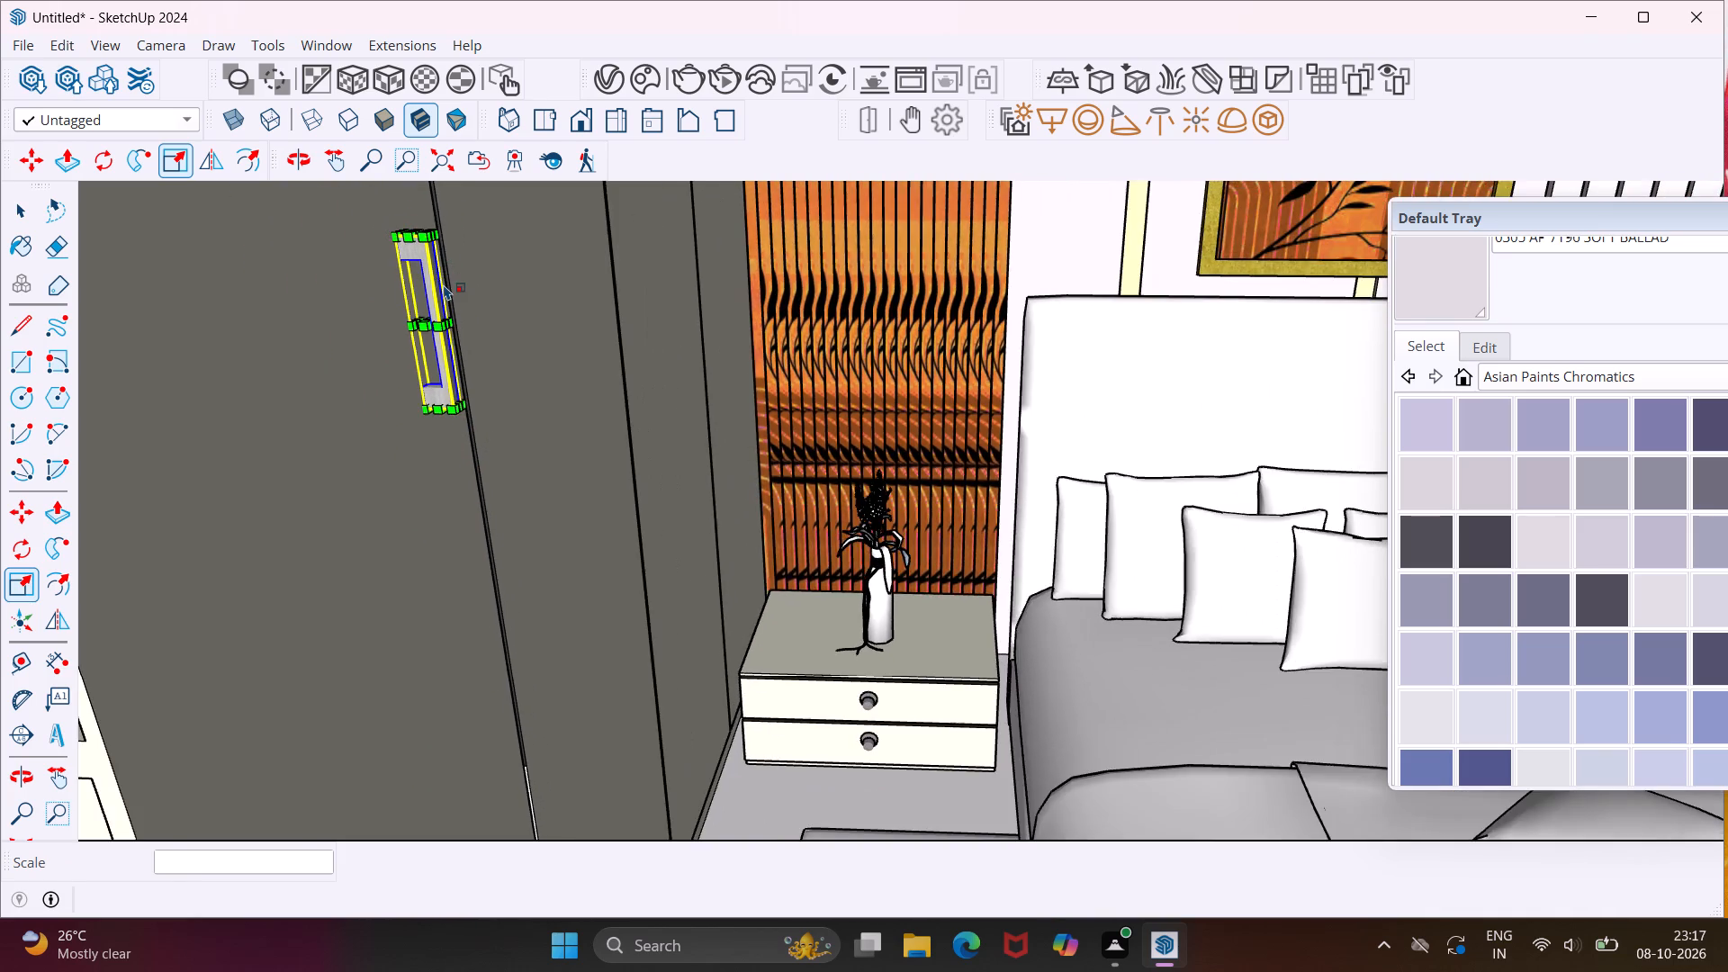
pyautogui.scroll(-6, 444, 284)
pyautogui.moveTo(427, 313); pyautogui.dragTo(505, 355, button='middle')
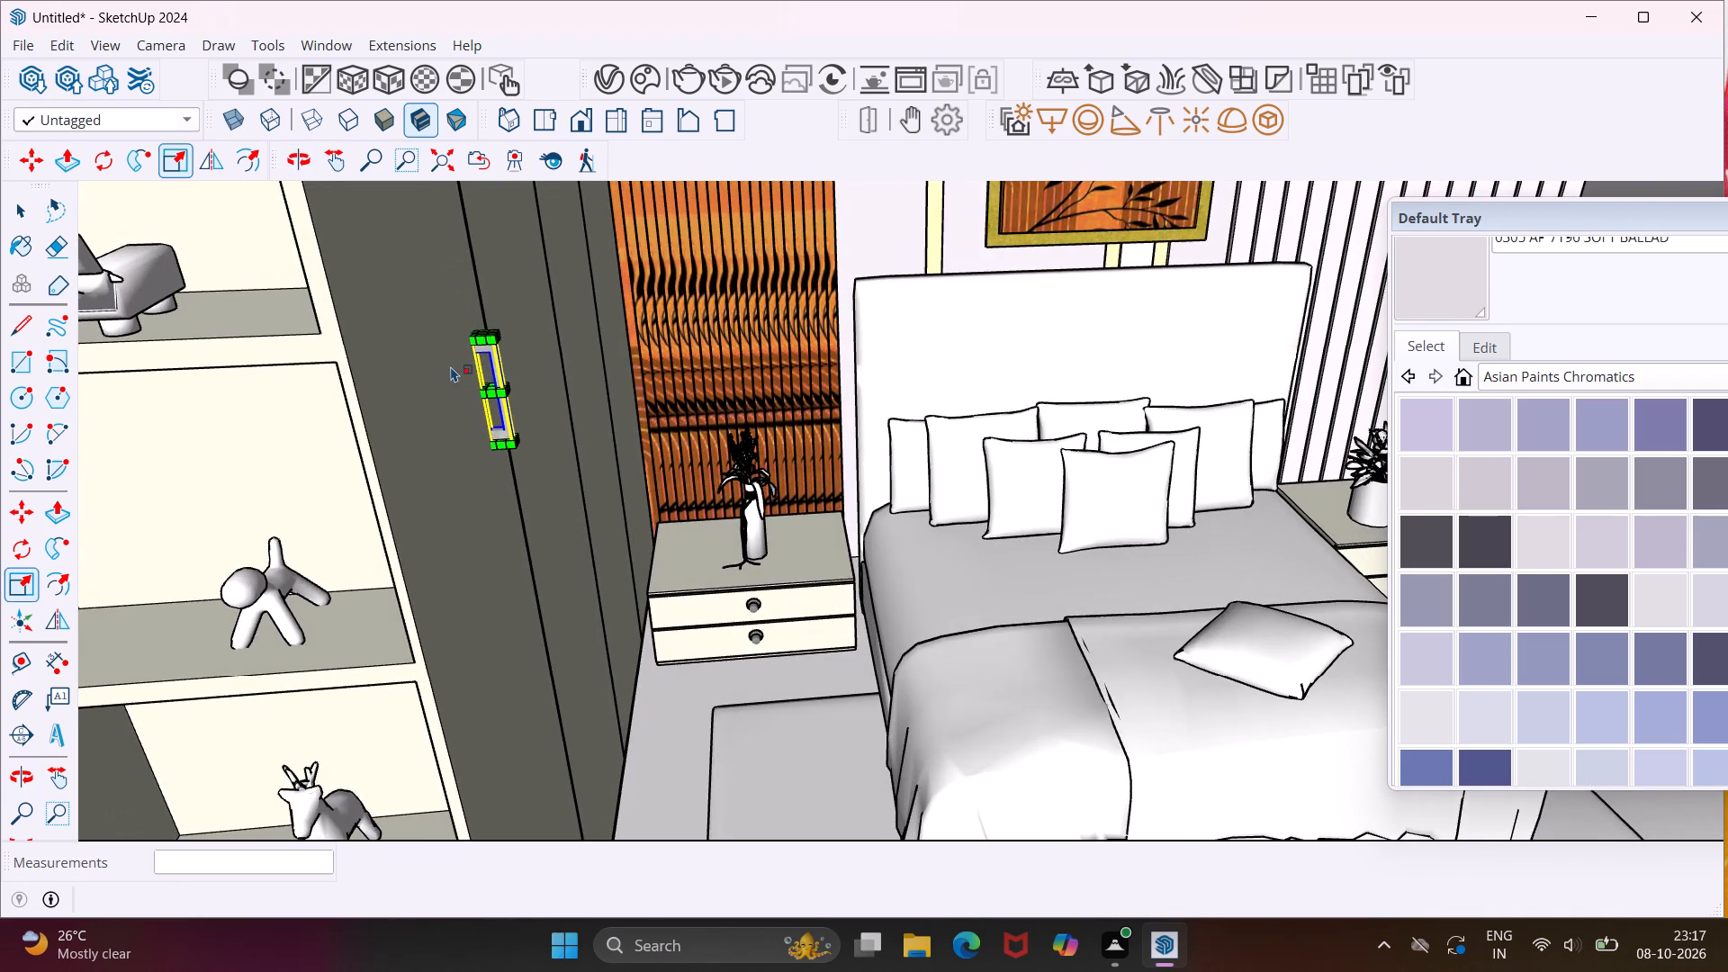
pyautogui.scroll(-14, 440, 363)
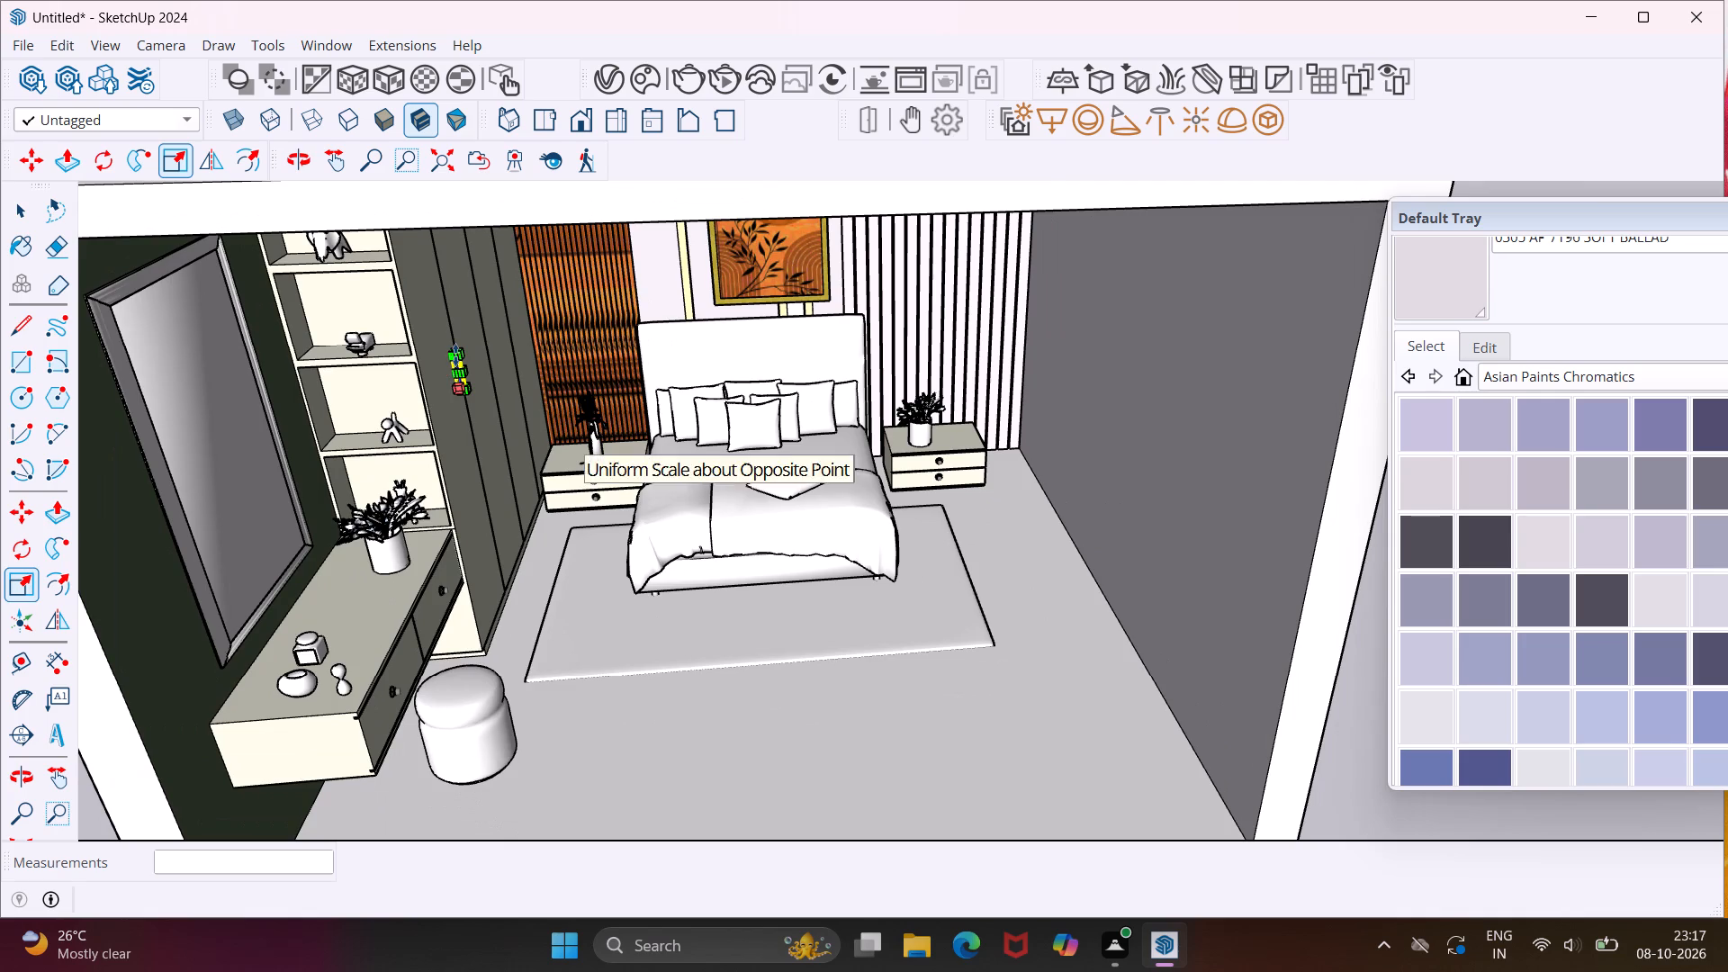
pyautogui.moveTo(455, 355); pyautogui.dragTo(453, 282, button='middle')
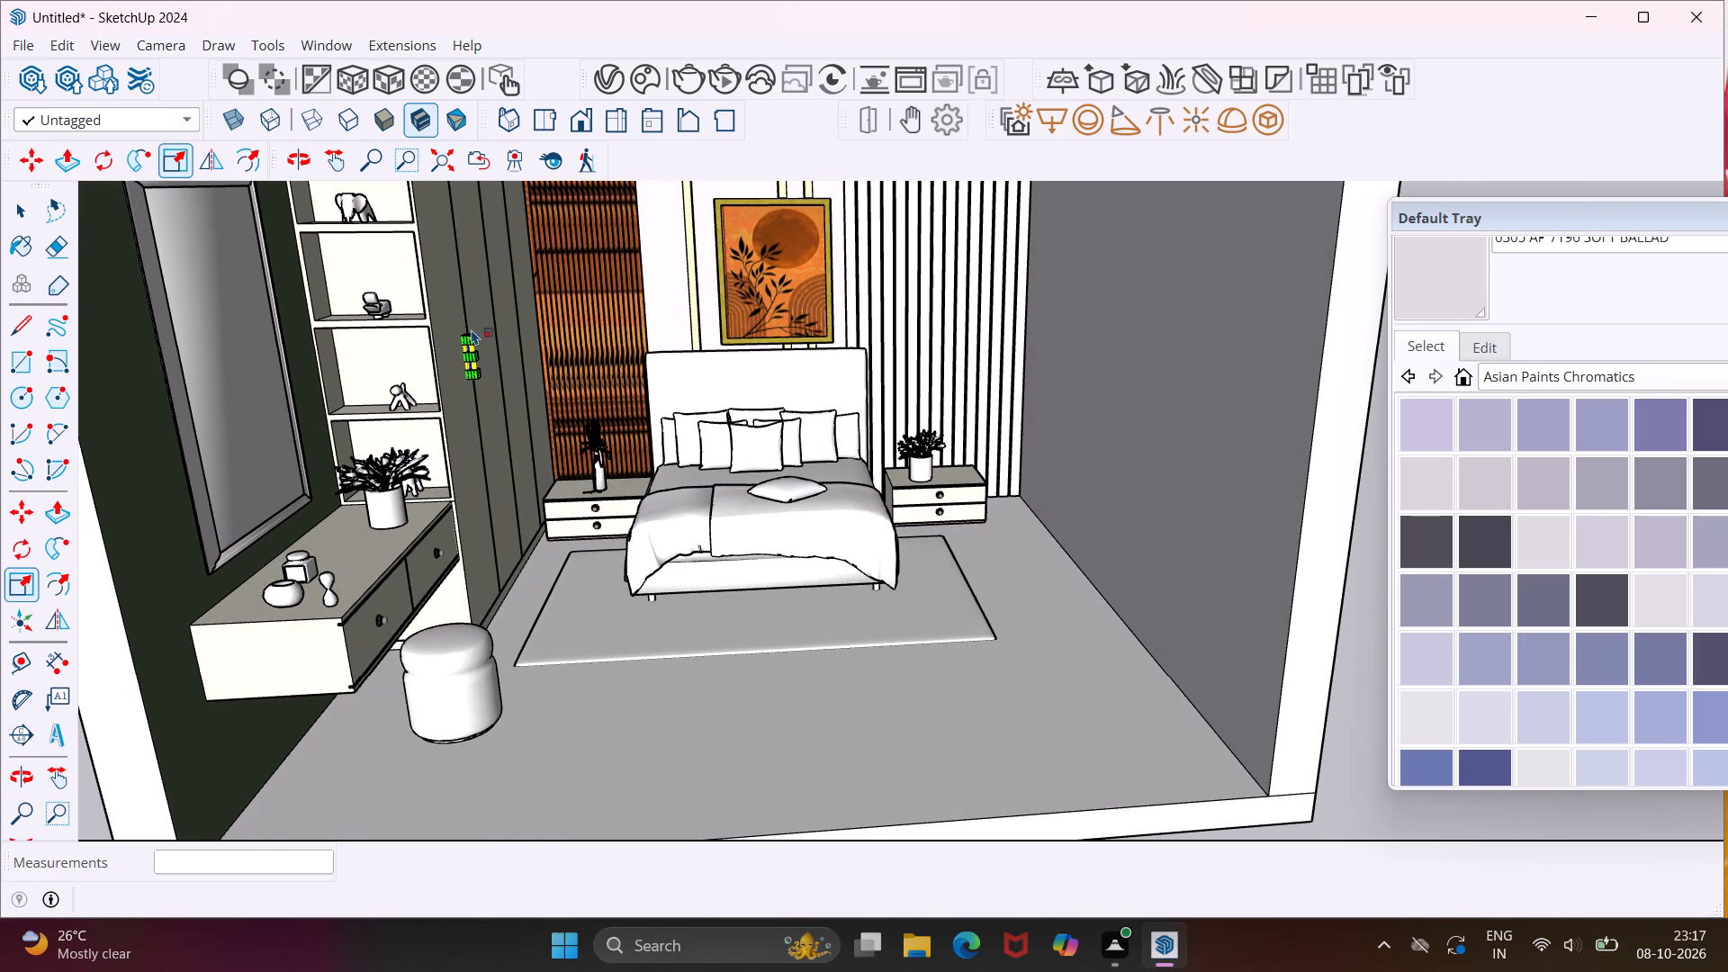
pyautogui.scroll(12, 472, 334)
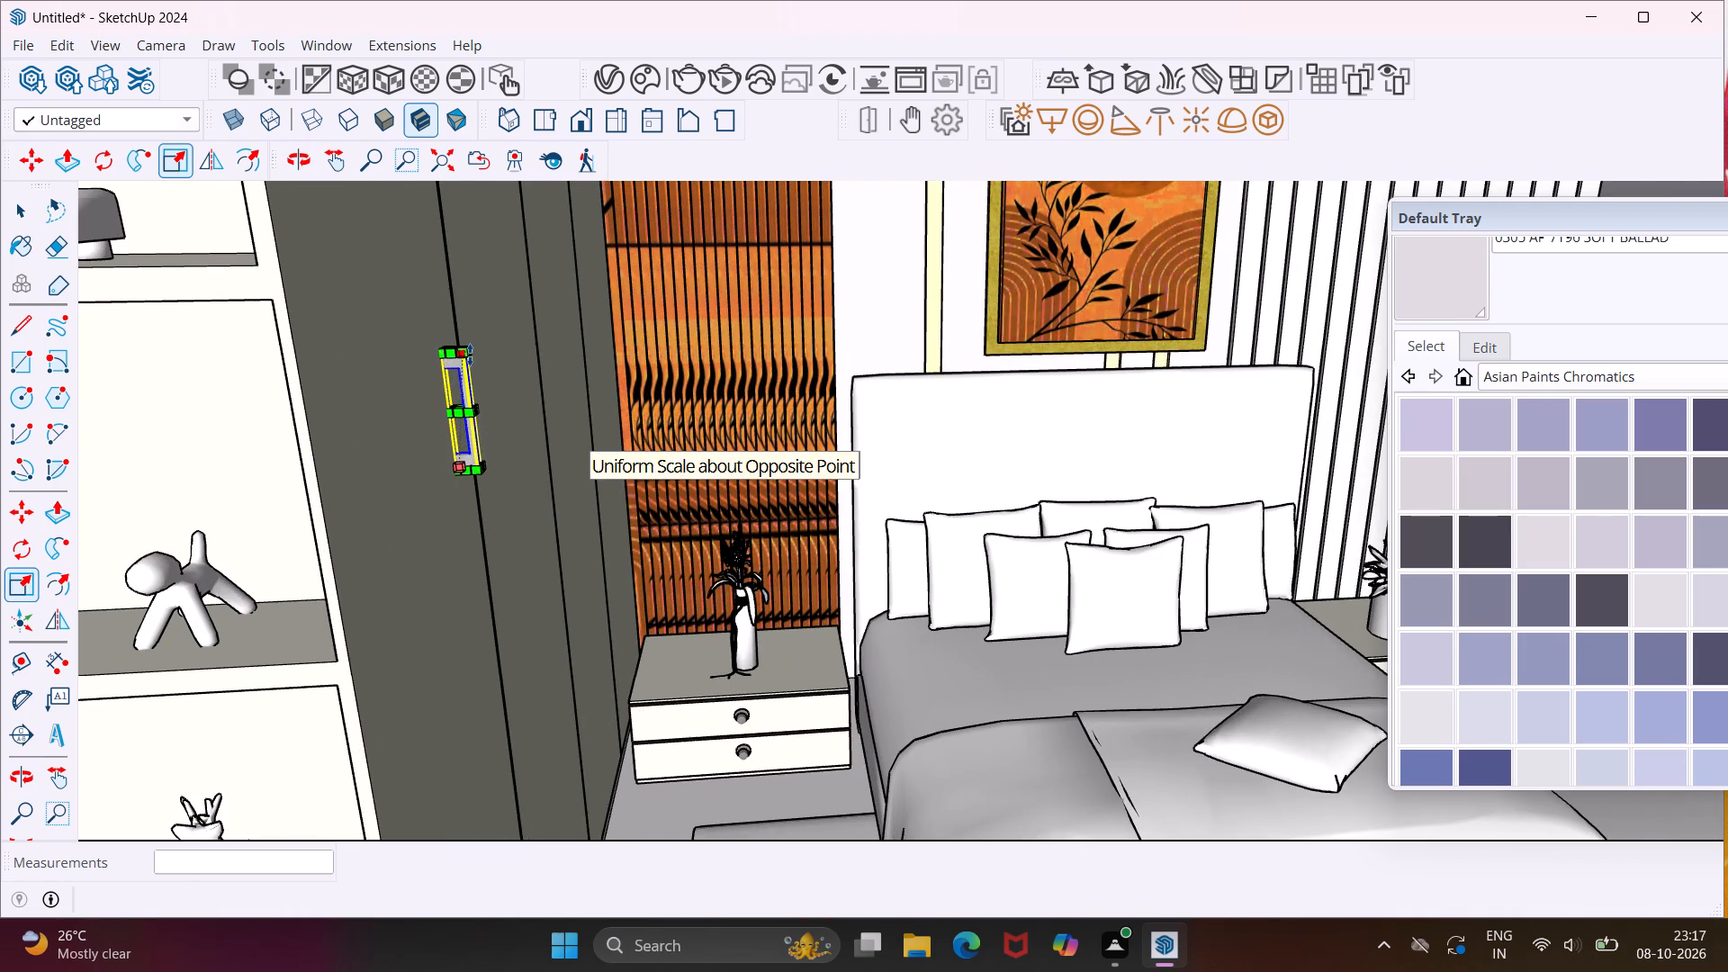
pyautogui.scroll(7, 466, 356)
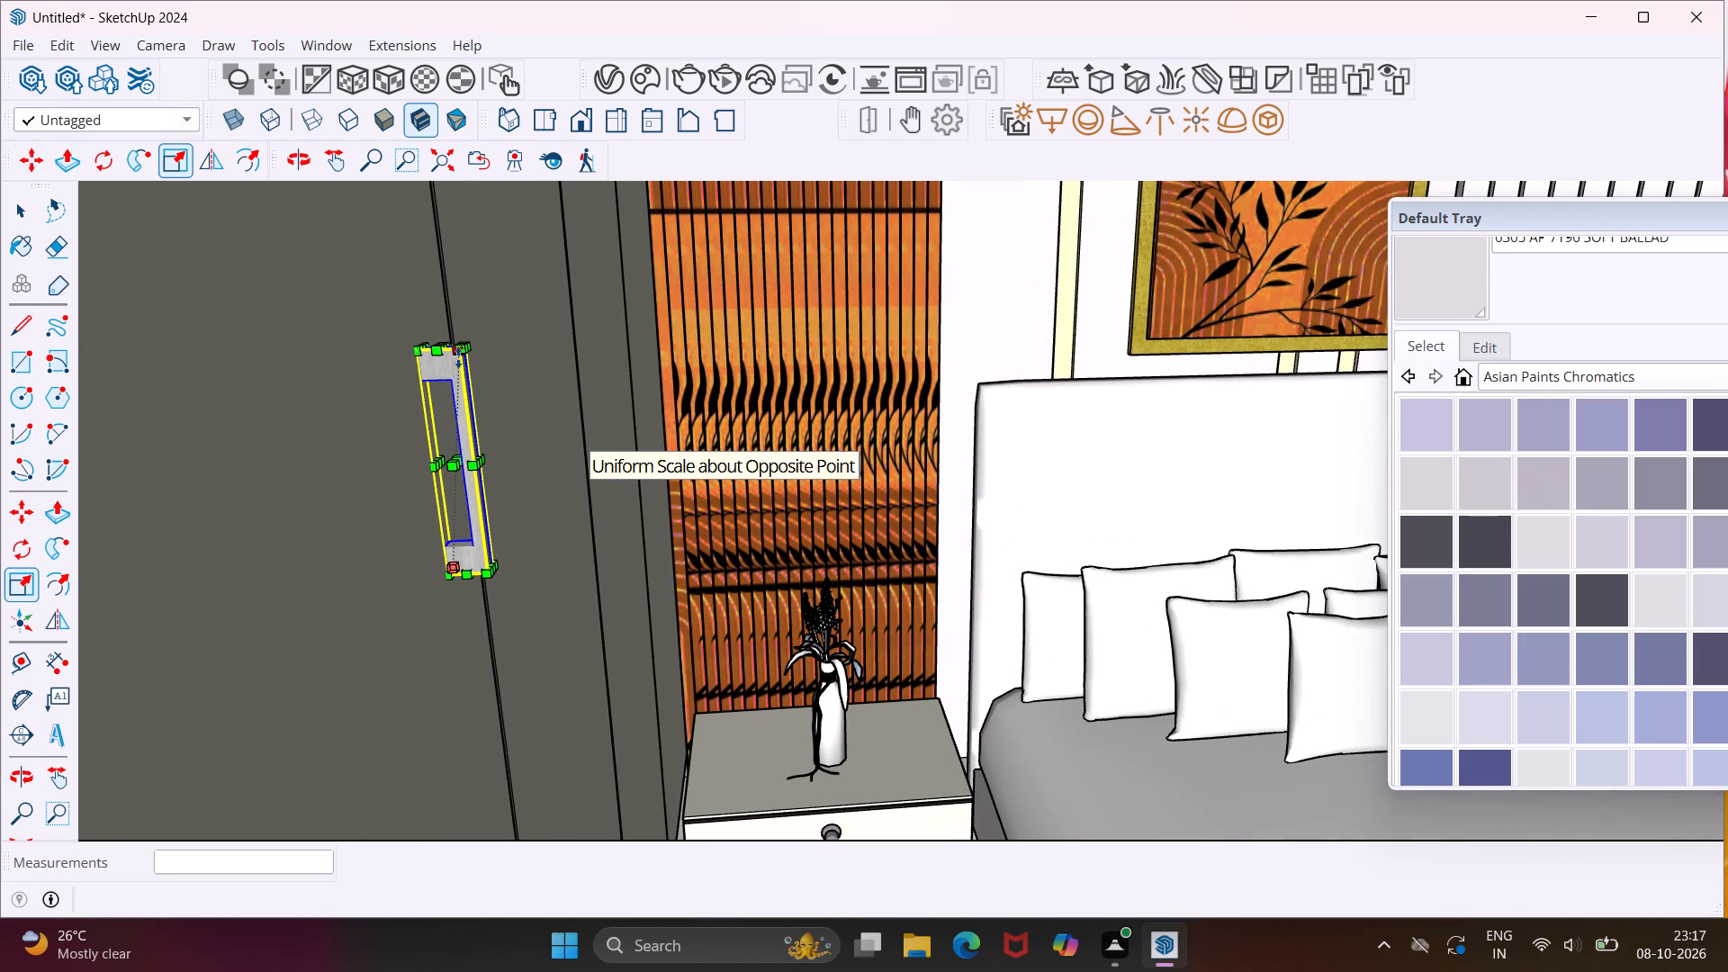
pyautogui.moveTo(458, 357); pyautogui.dragTo(488, 223)
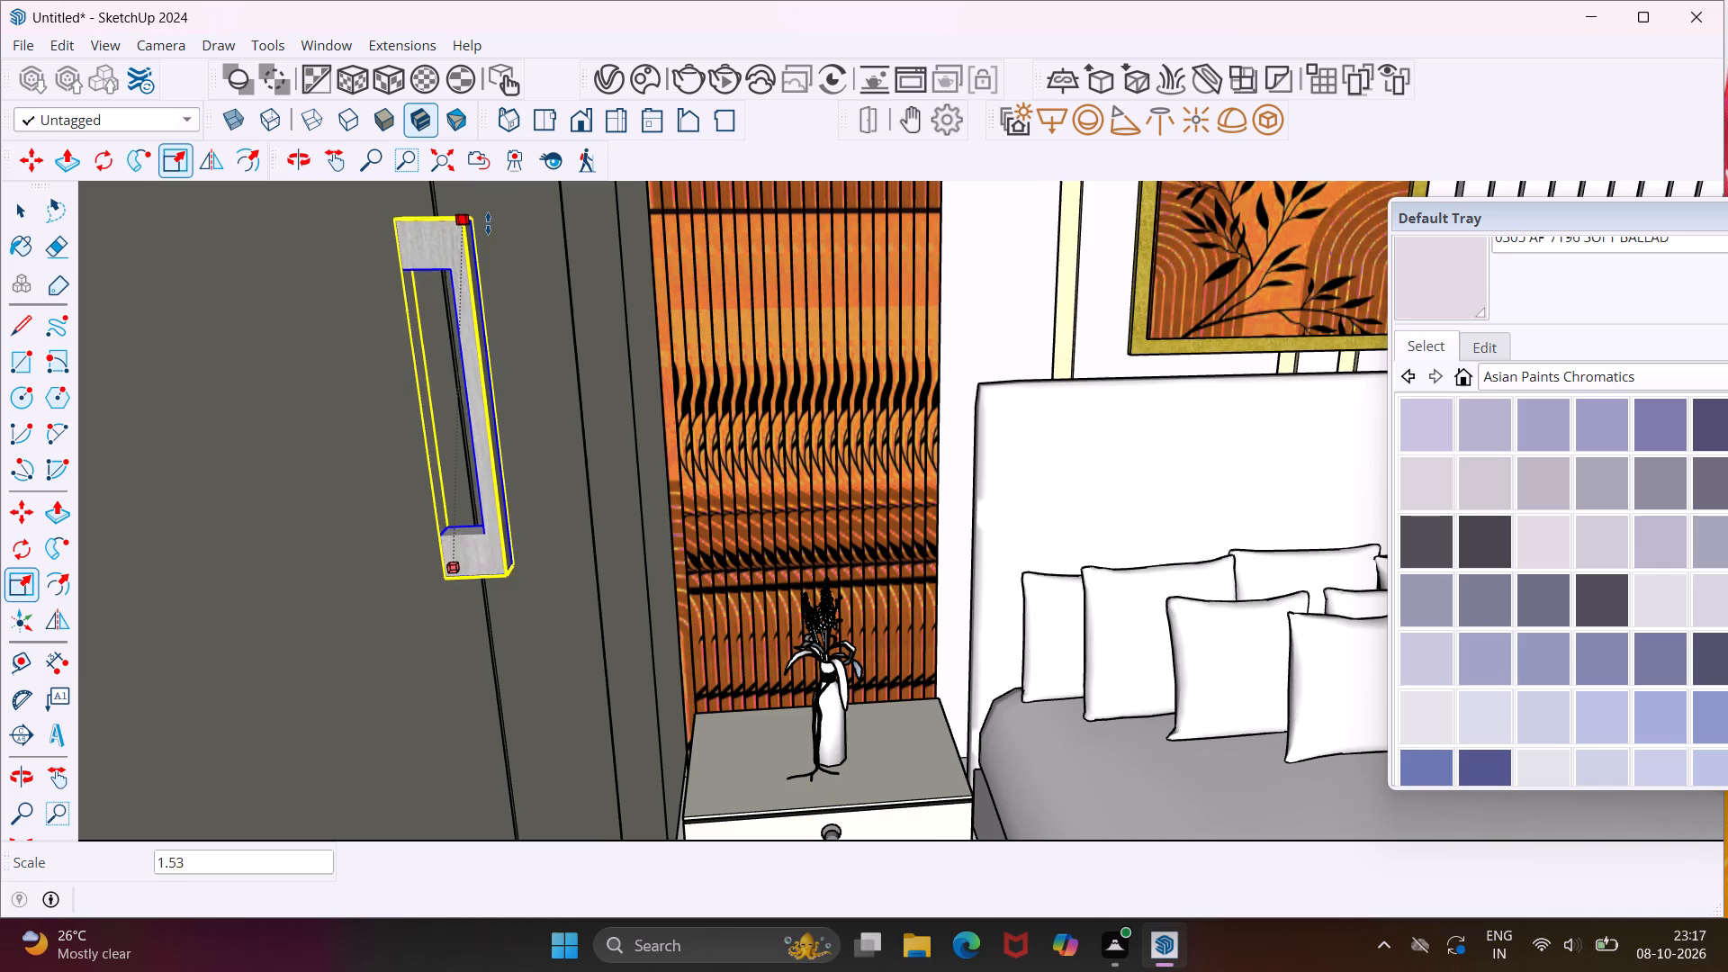
pyautogui.moveTo(488, 223); pyautogui.dragTo(489, 173)
# Reduce the handle's height from its top end with vertical scale factors of about 0.54 and 0.73.
pyautogui.scroll(-2, 490, 313)
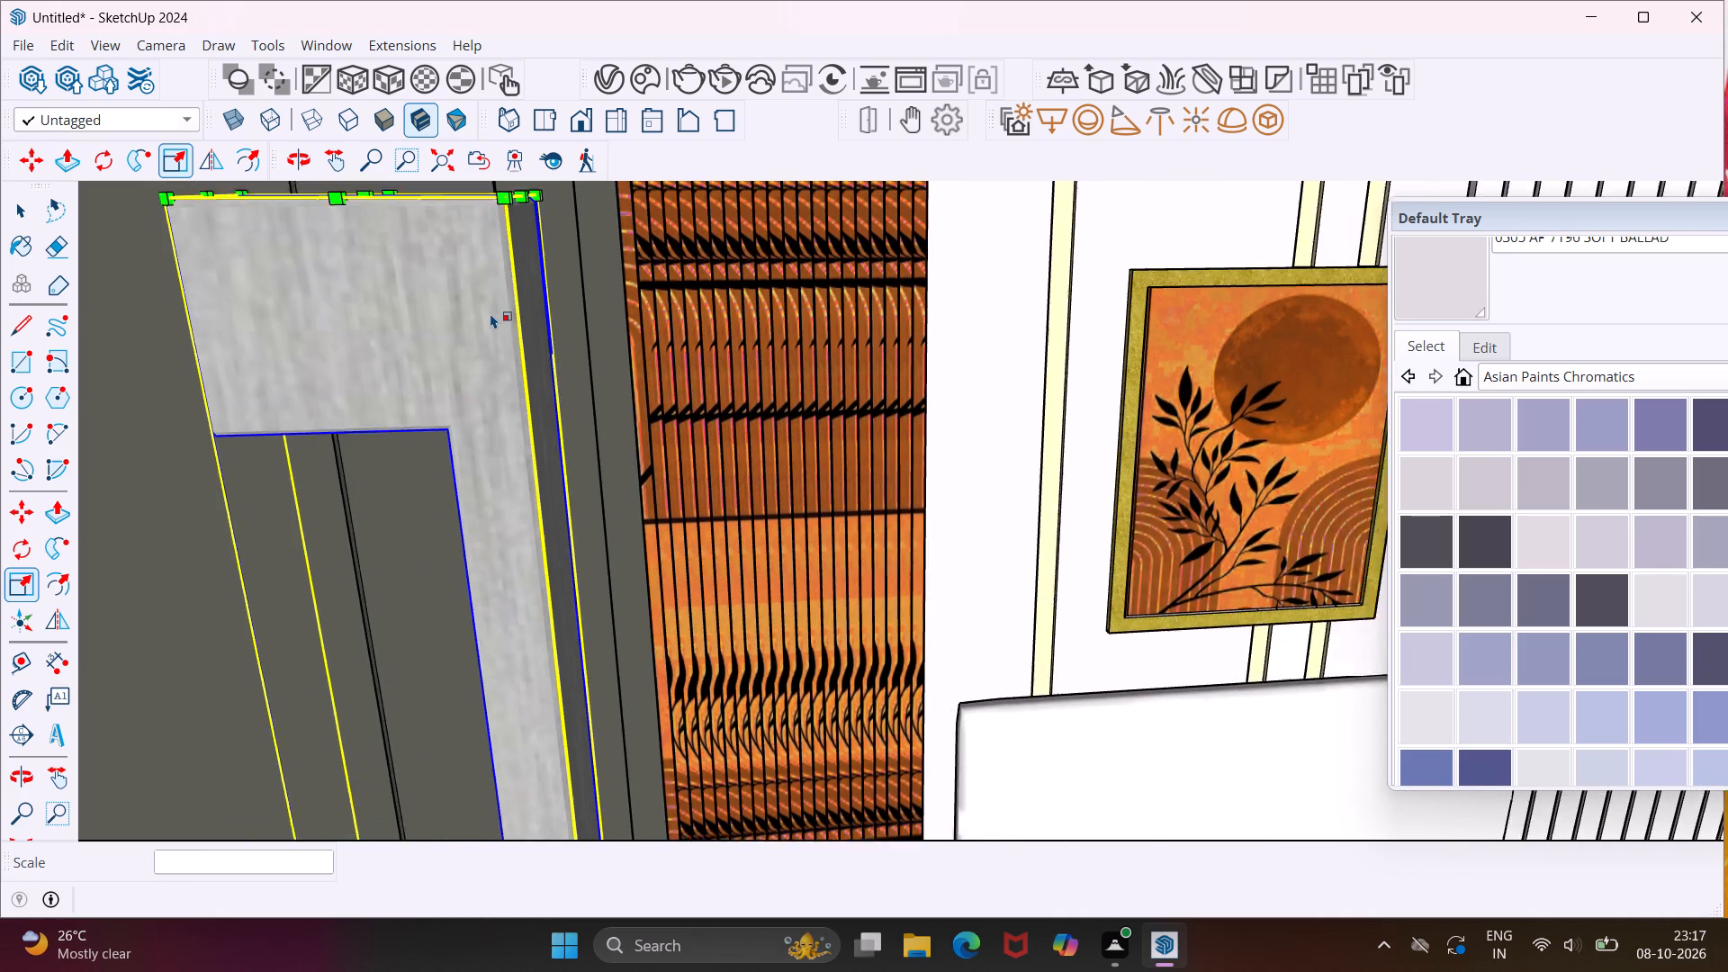
pyautogui.scroll(-16, 490, 313)
pyautogui.scroll(-5, 490, 313)
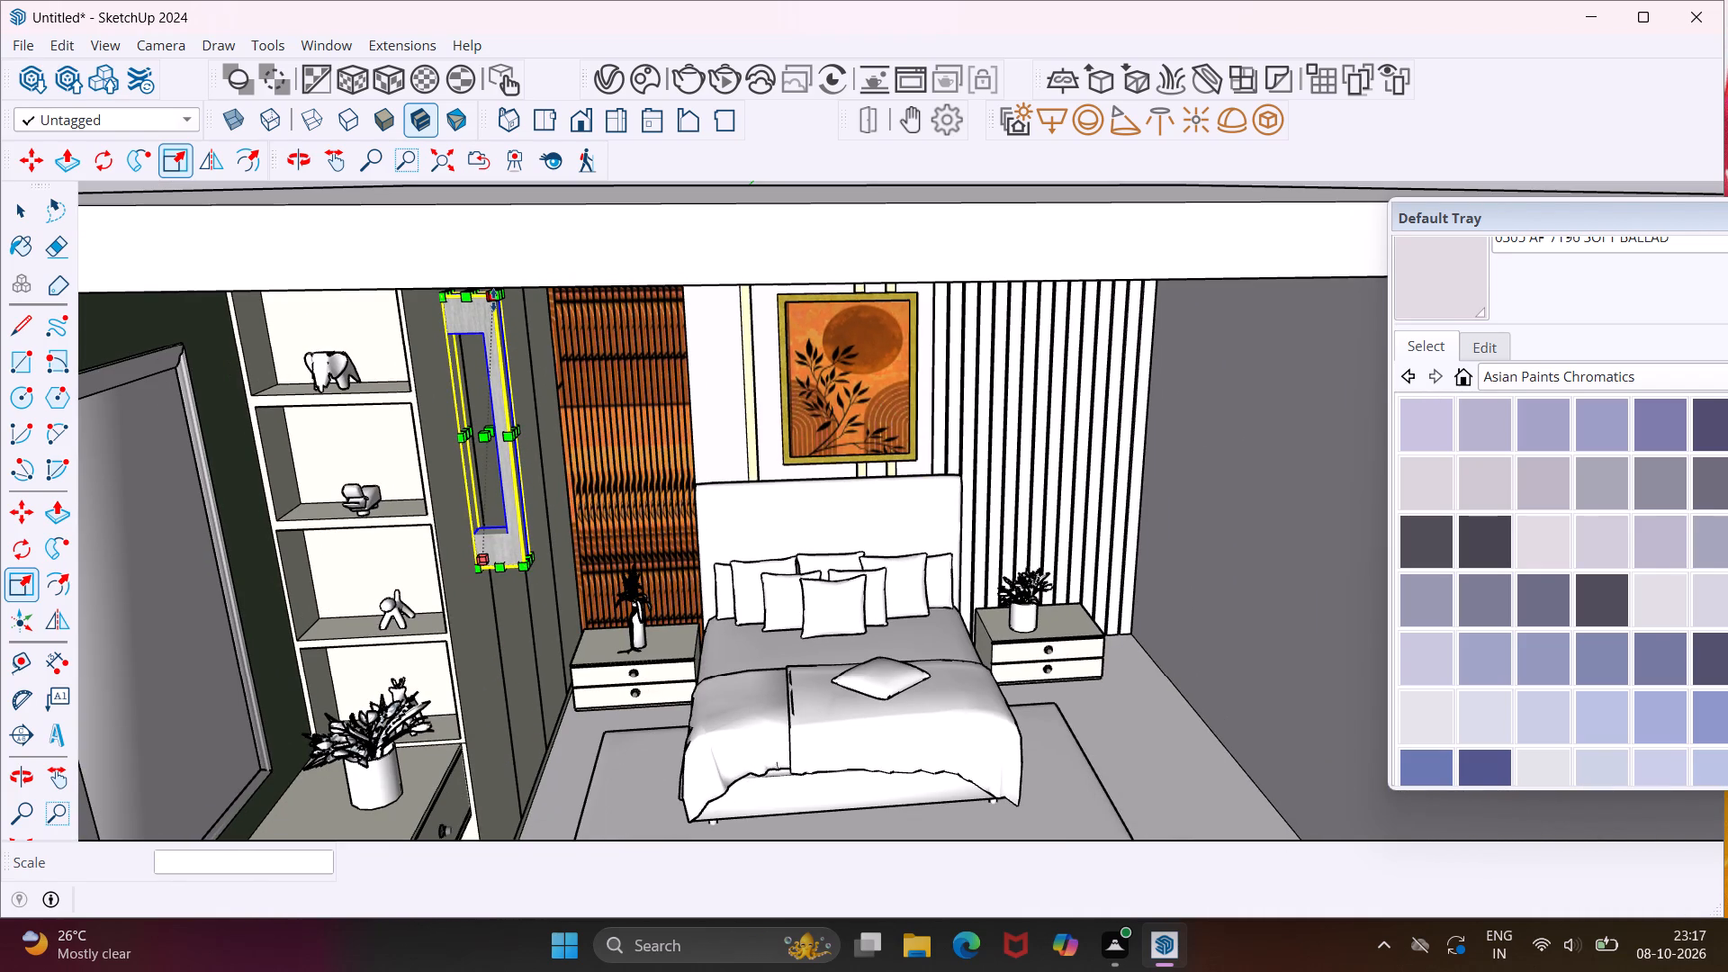
pyautogui.moveTo(493, 300); pyautogui.dragTo(481, 408)
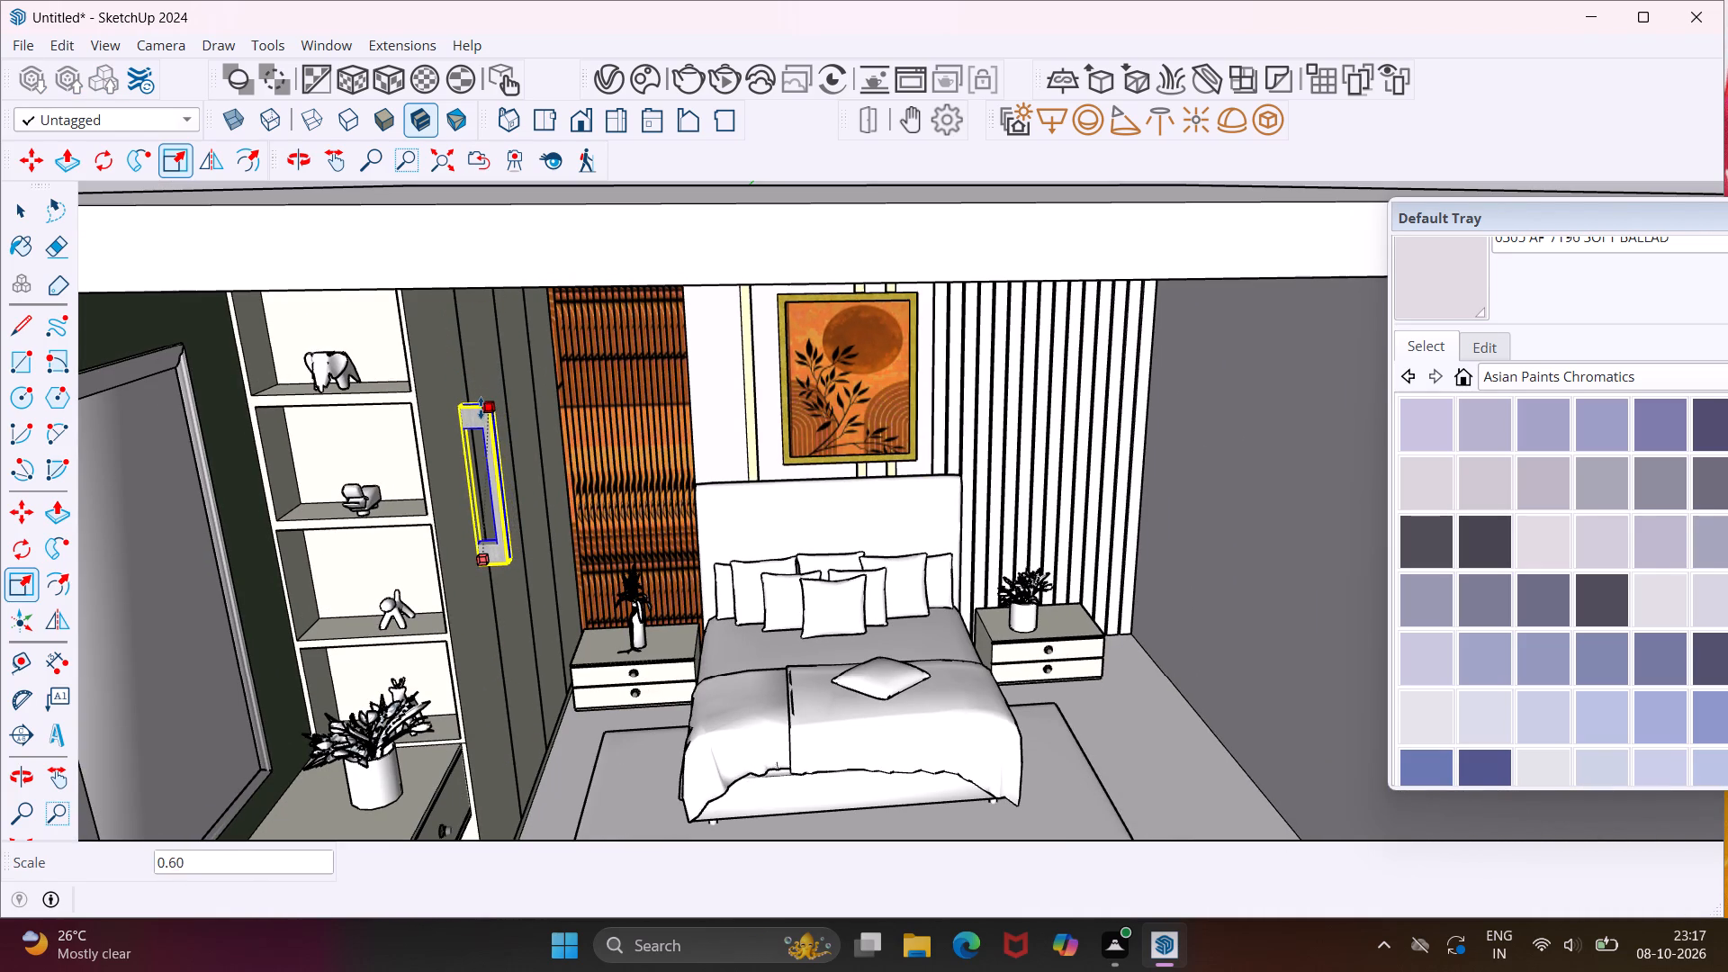
pyautogui.moveTo(481, 408); pyautogui.dragTo(479, 424)
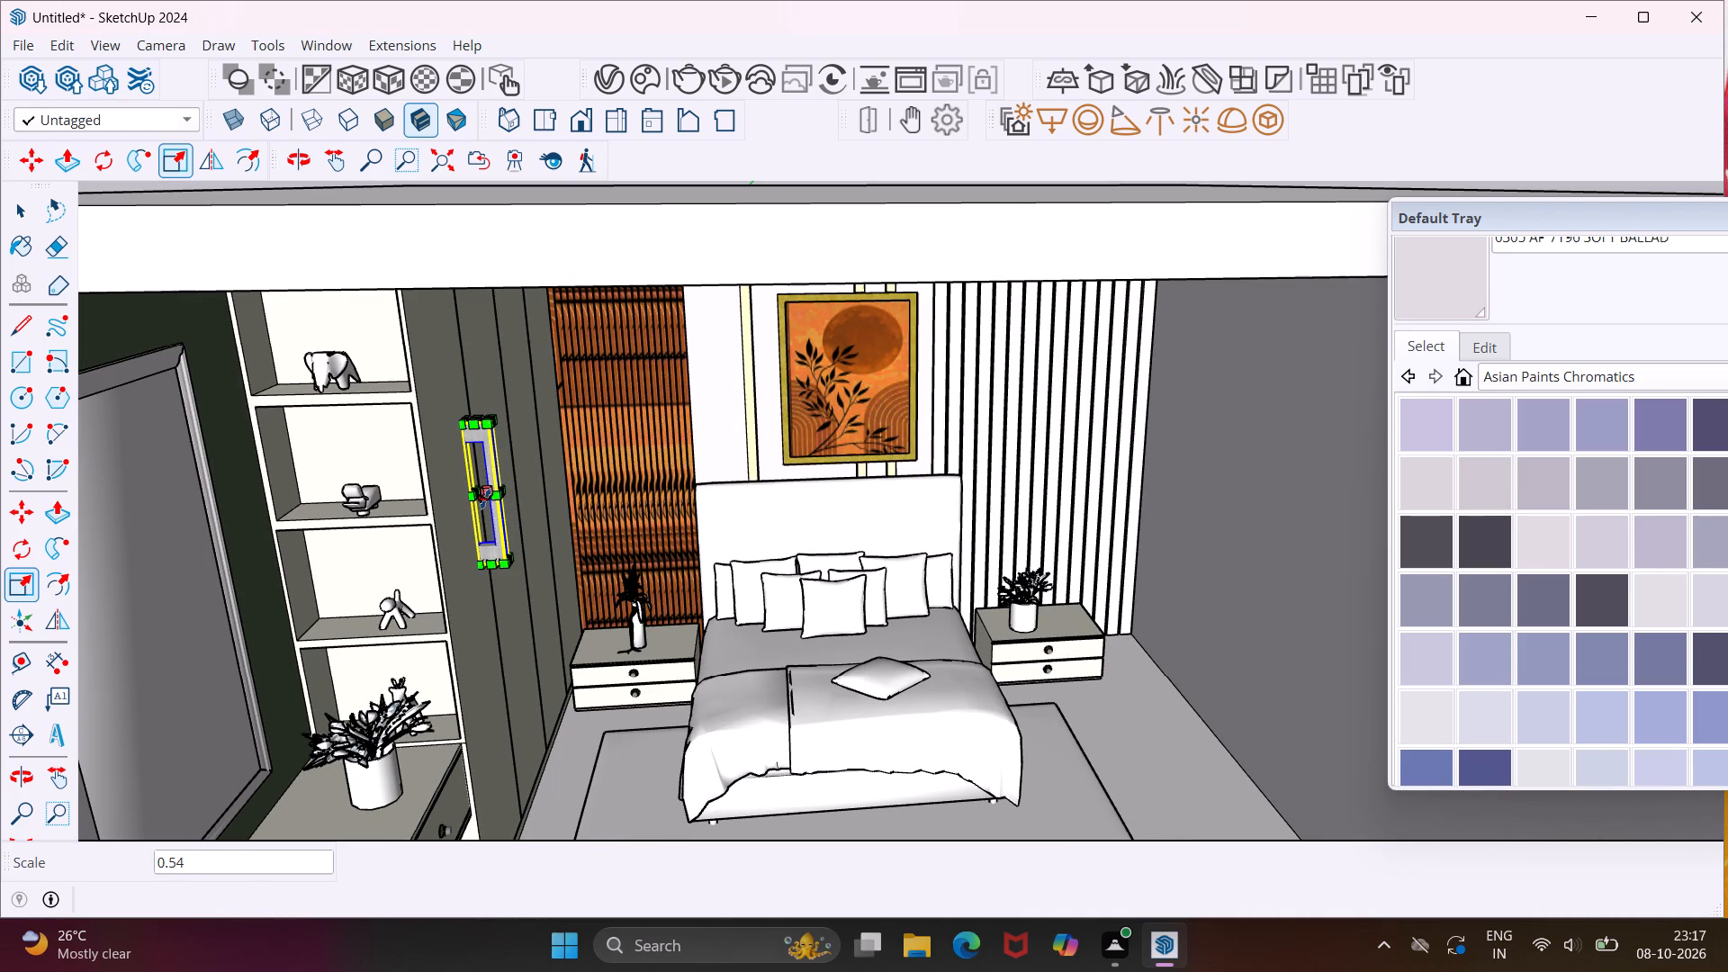
pyautogui.moveTo(492, 422); pyautogui.dragTo(488, 450)
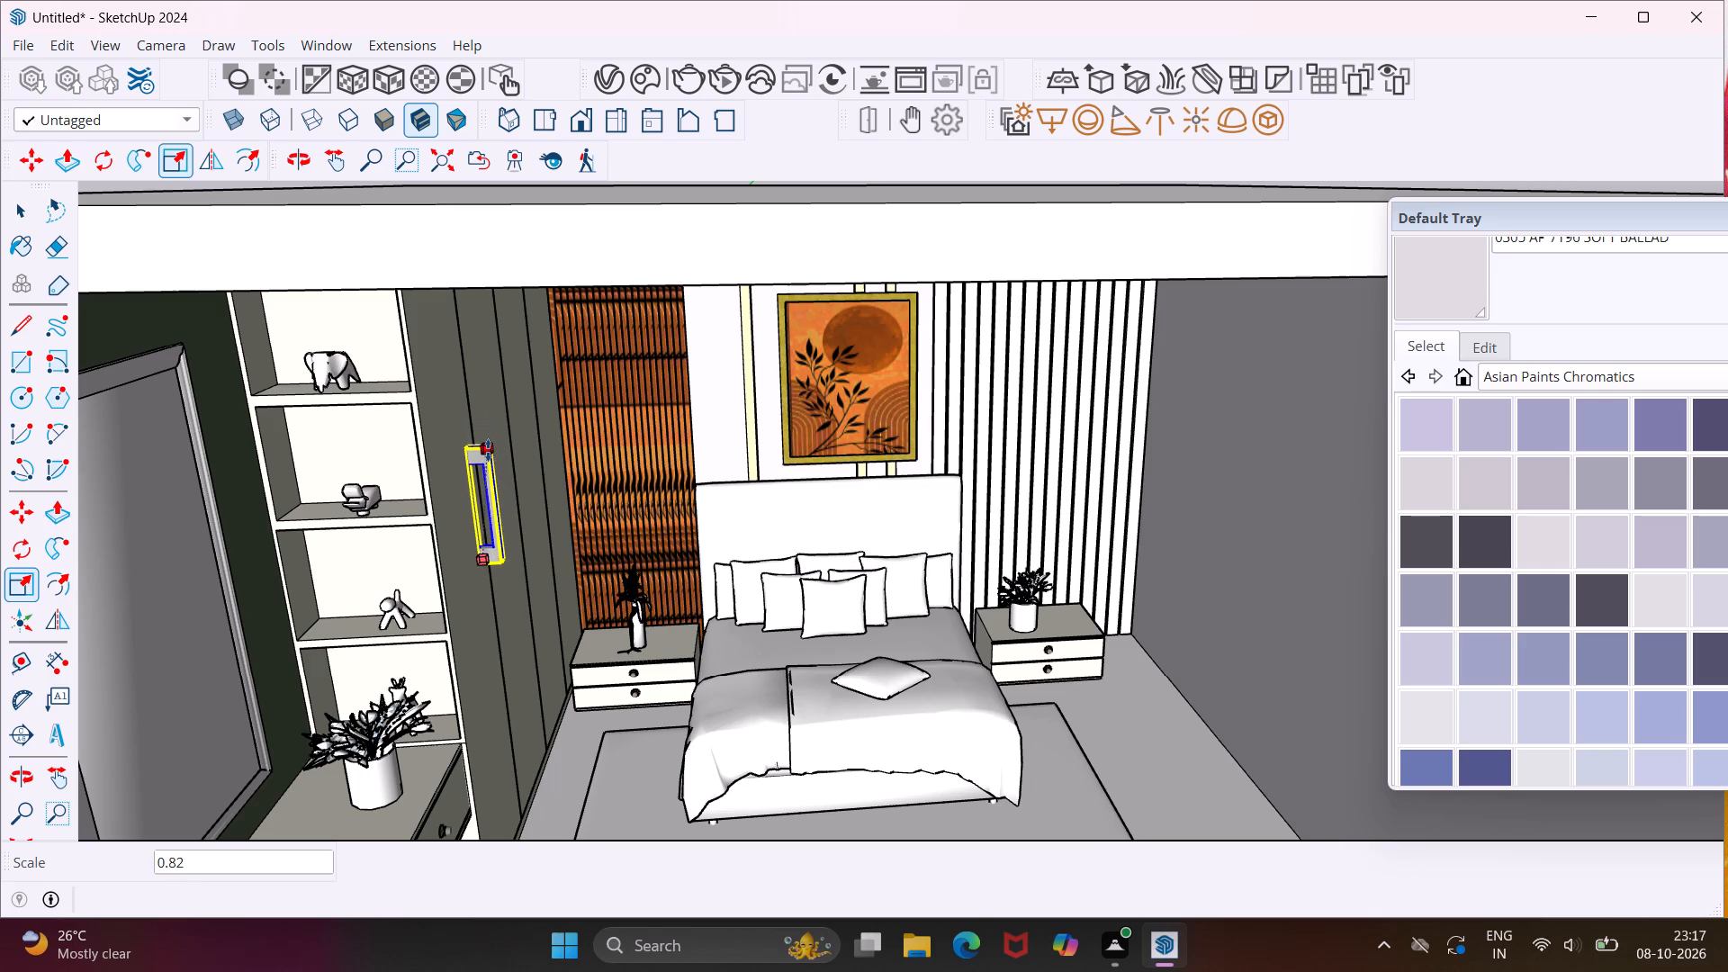
pyautogui.moveTo(488, 450); pyautogui.dragTo(488, 462)
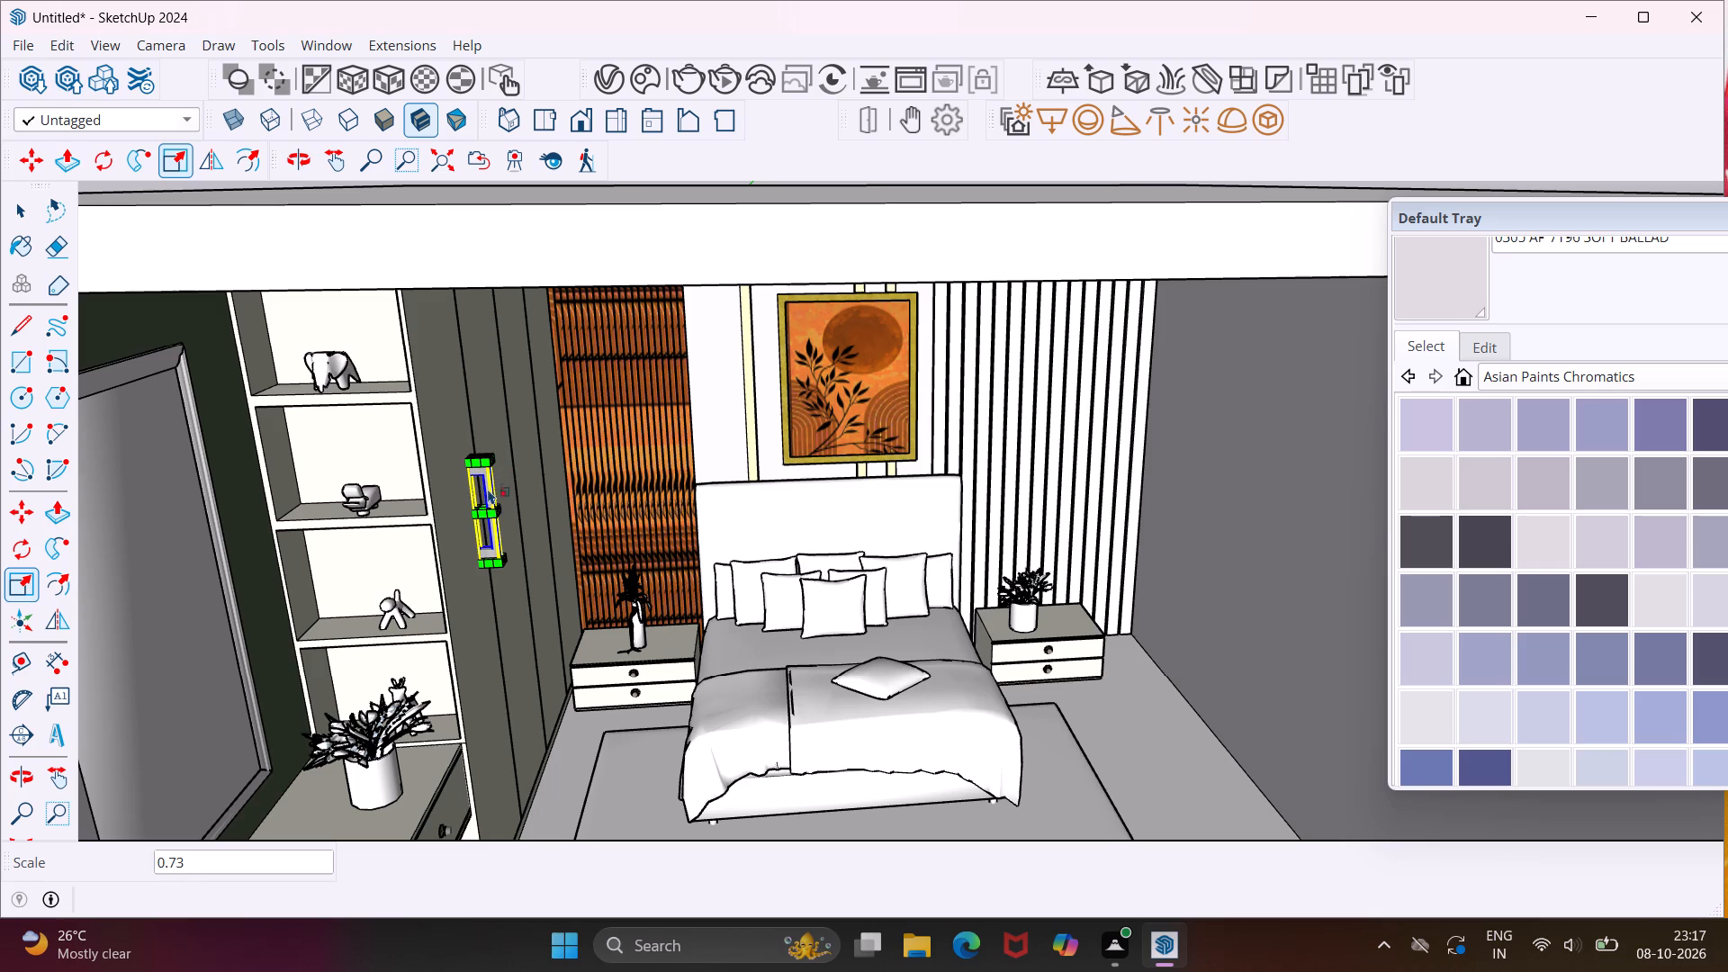
# Move the handle about 10 15/16" down the face of the wardrobe door nearest the open shelves.
pyautogui.press('m')
pyautogui.scroll(1, 476, 572)
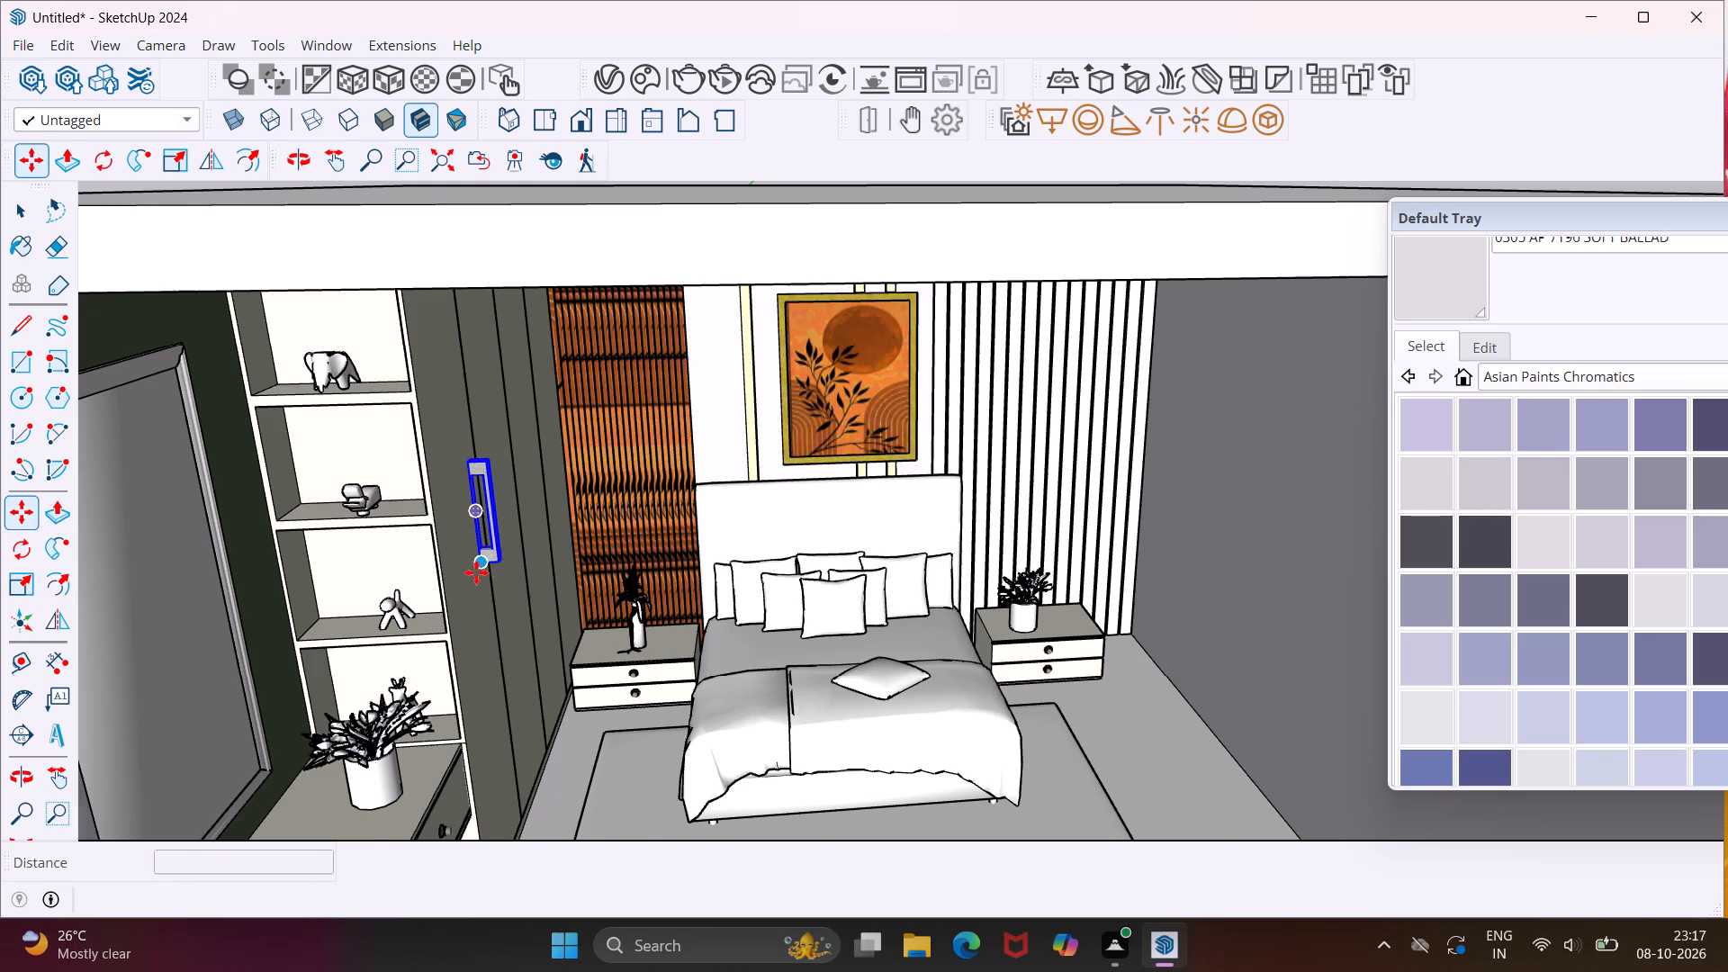
pyautogui.scroll(6, 476, 572)
pyautogui.click(469, 556)
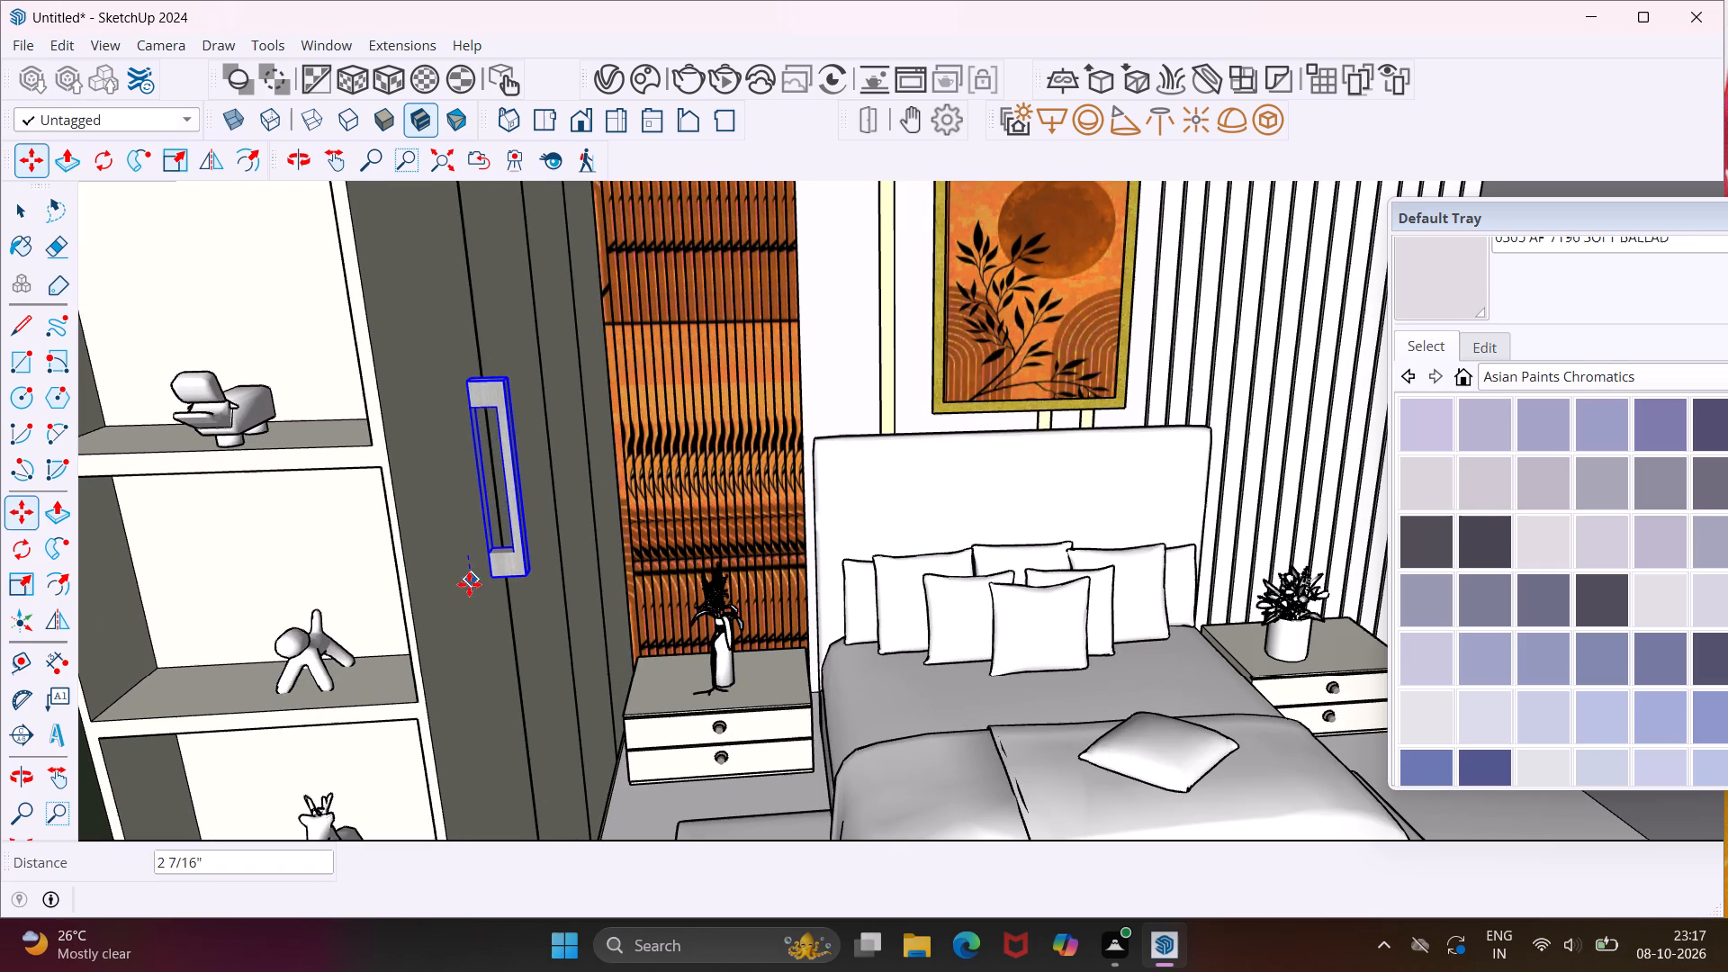
pyautogui.click(485, 669)
# Copy the handle about 9 5/16" along the green axis onto the adjacent wardrobe door, beside their shared edge.
pyautogui.scroll(-9, 443, 602)
pyautogui.moveTo(472, 603); pyautogui.dragTo(432, 557, button='middle')
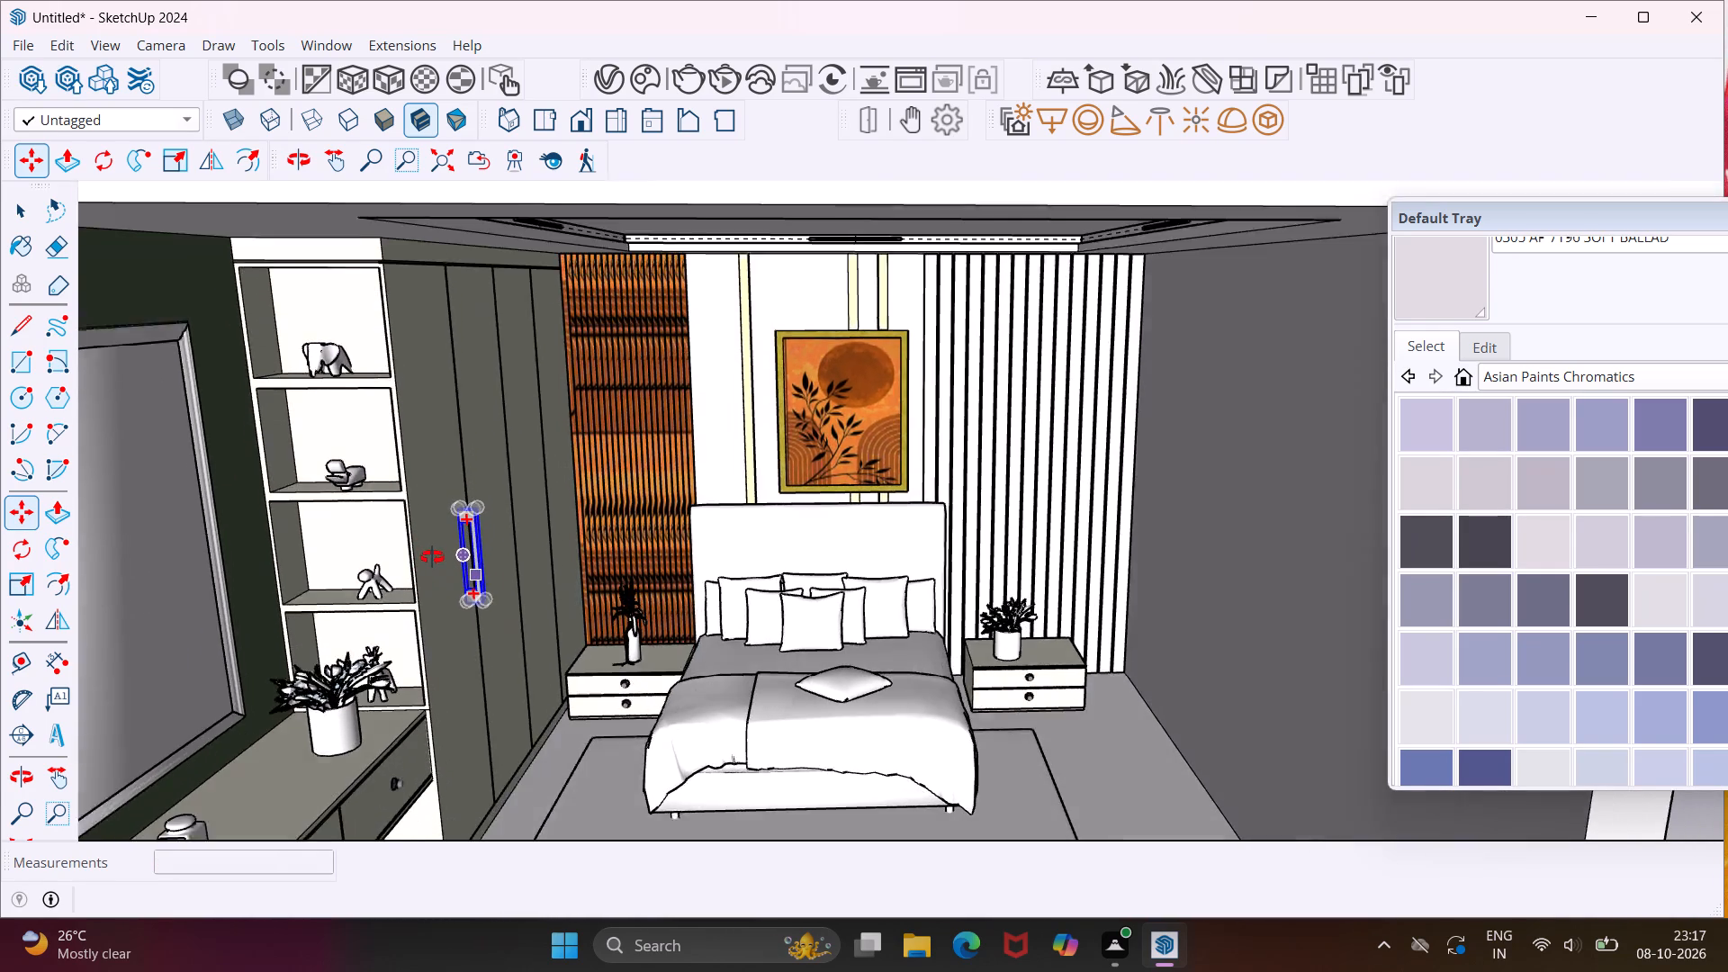
pyautogui.moveTo(432, 557); pyautogui.dragTo(408, 515, button='middle')
pyautogui.scroll(5, 476, 625)
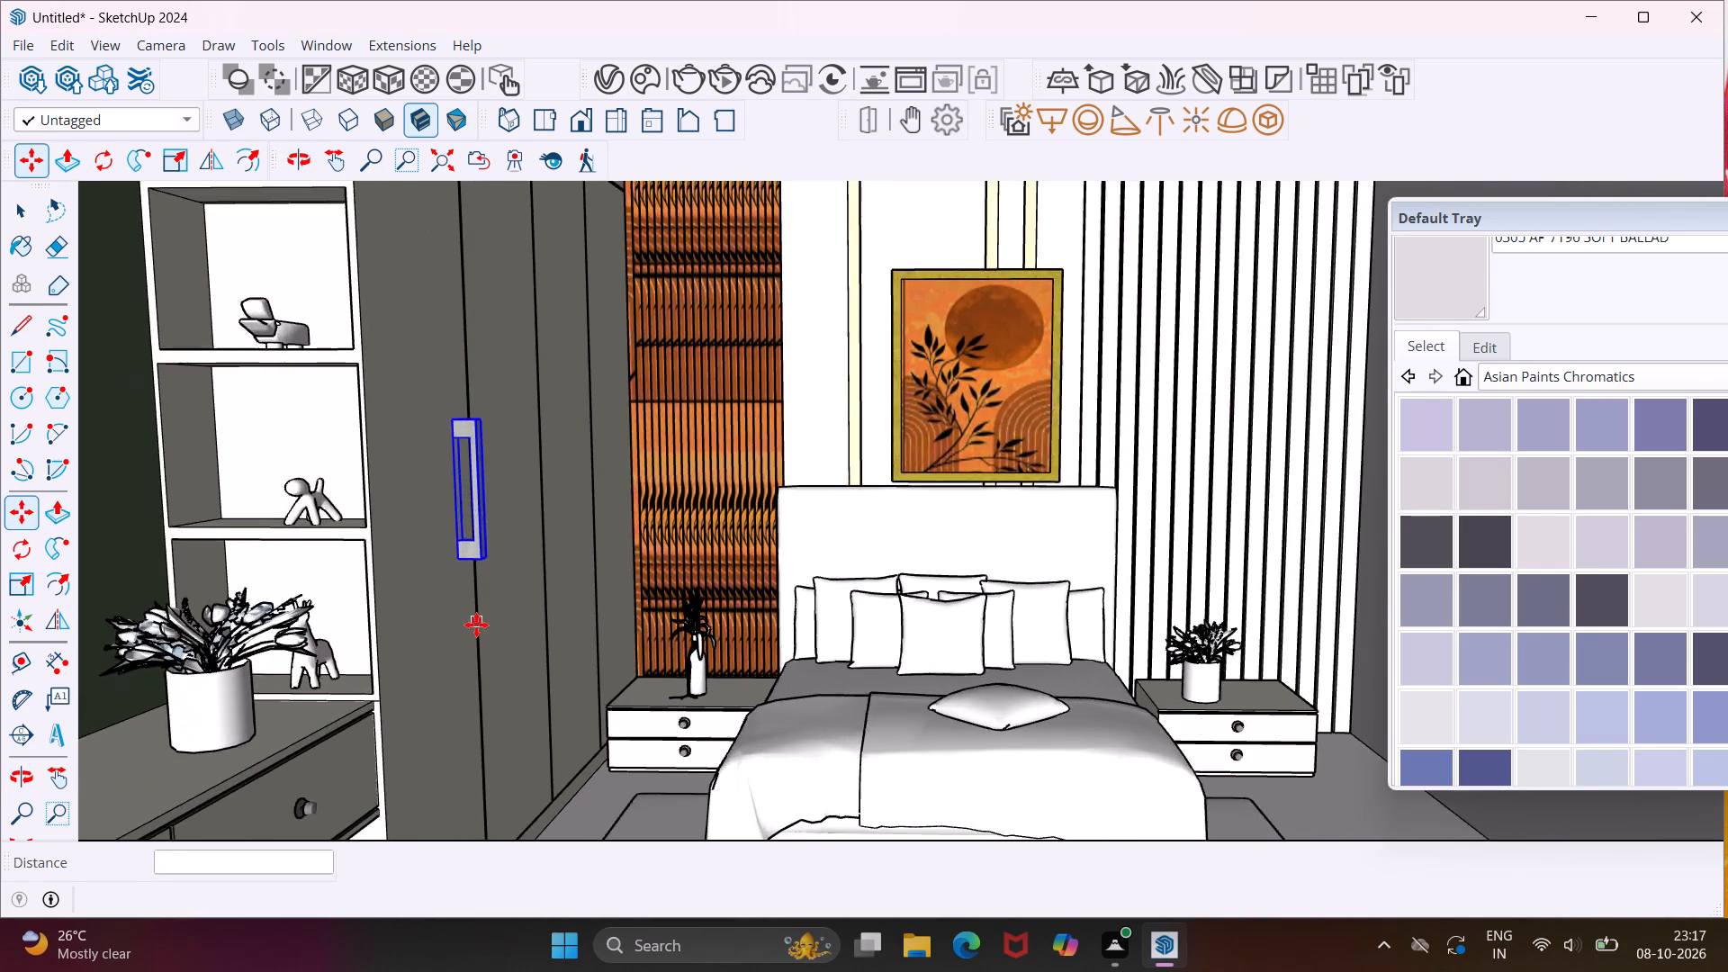
pyautogui.scroll(3, 476, 625)
pyautogui.moveTo(476, 625); pyautogui.dragTo(337, 642, button='middle')
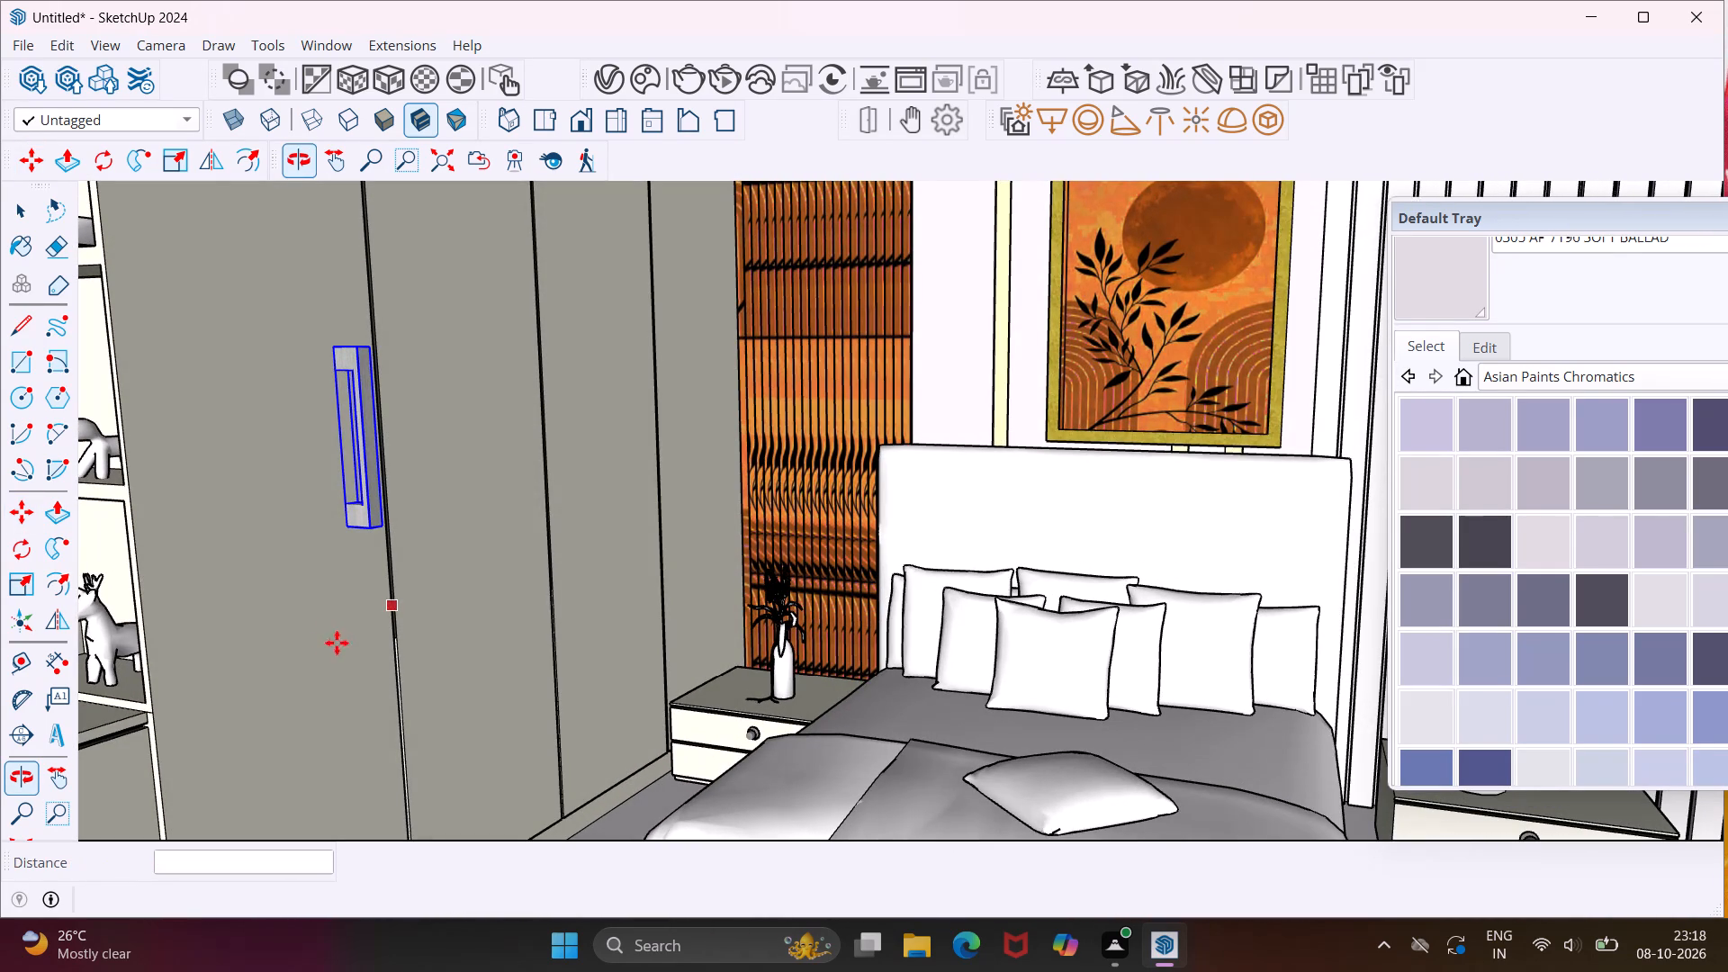
pyautogui.click(350, 606)
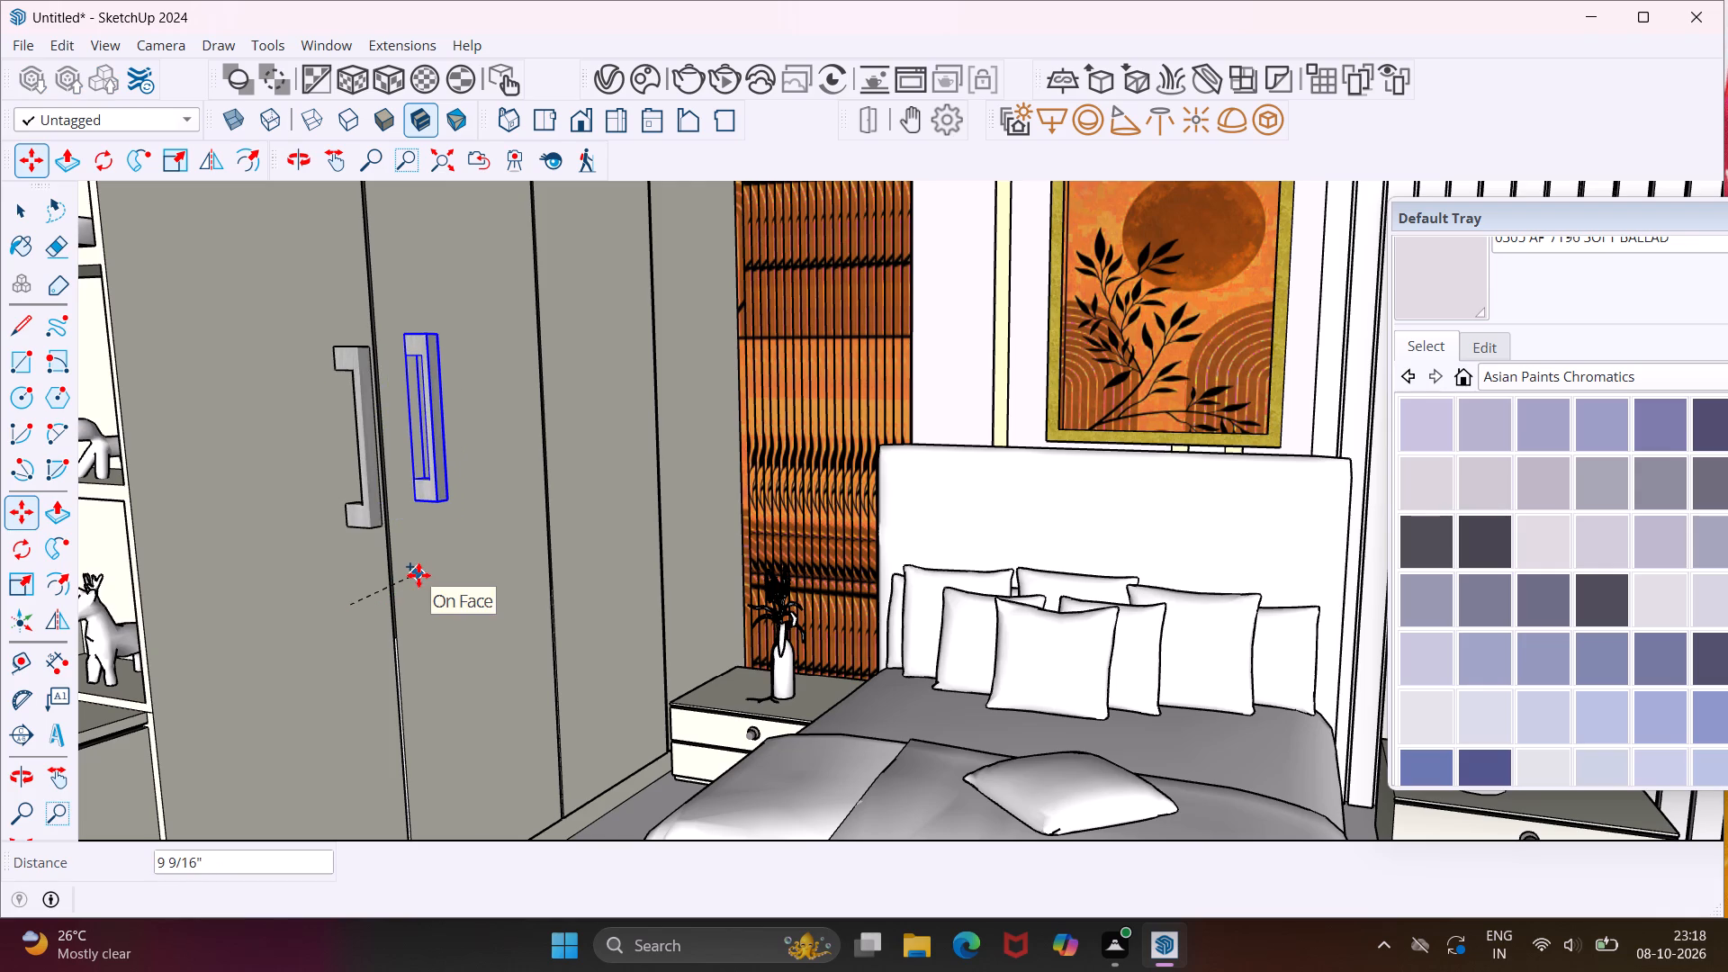
pyautogui.moveTo(418, 575); pyautogui.dragTo(343, 588, button='middle')
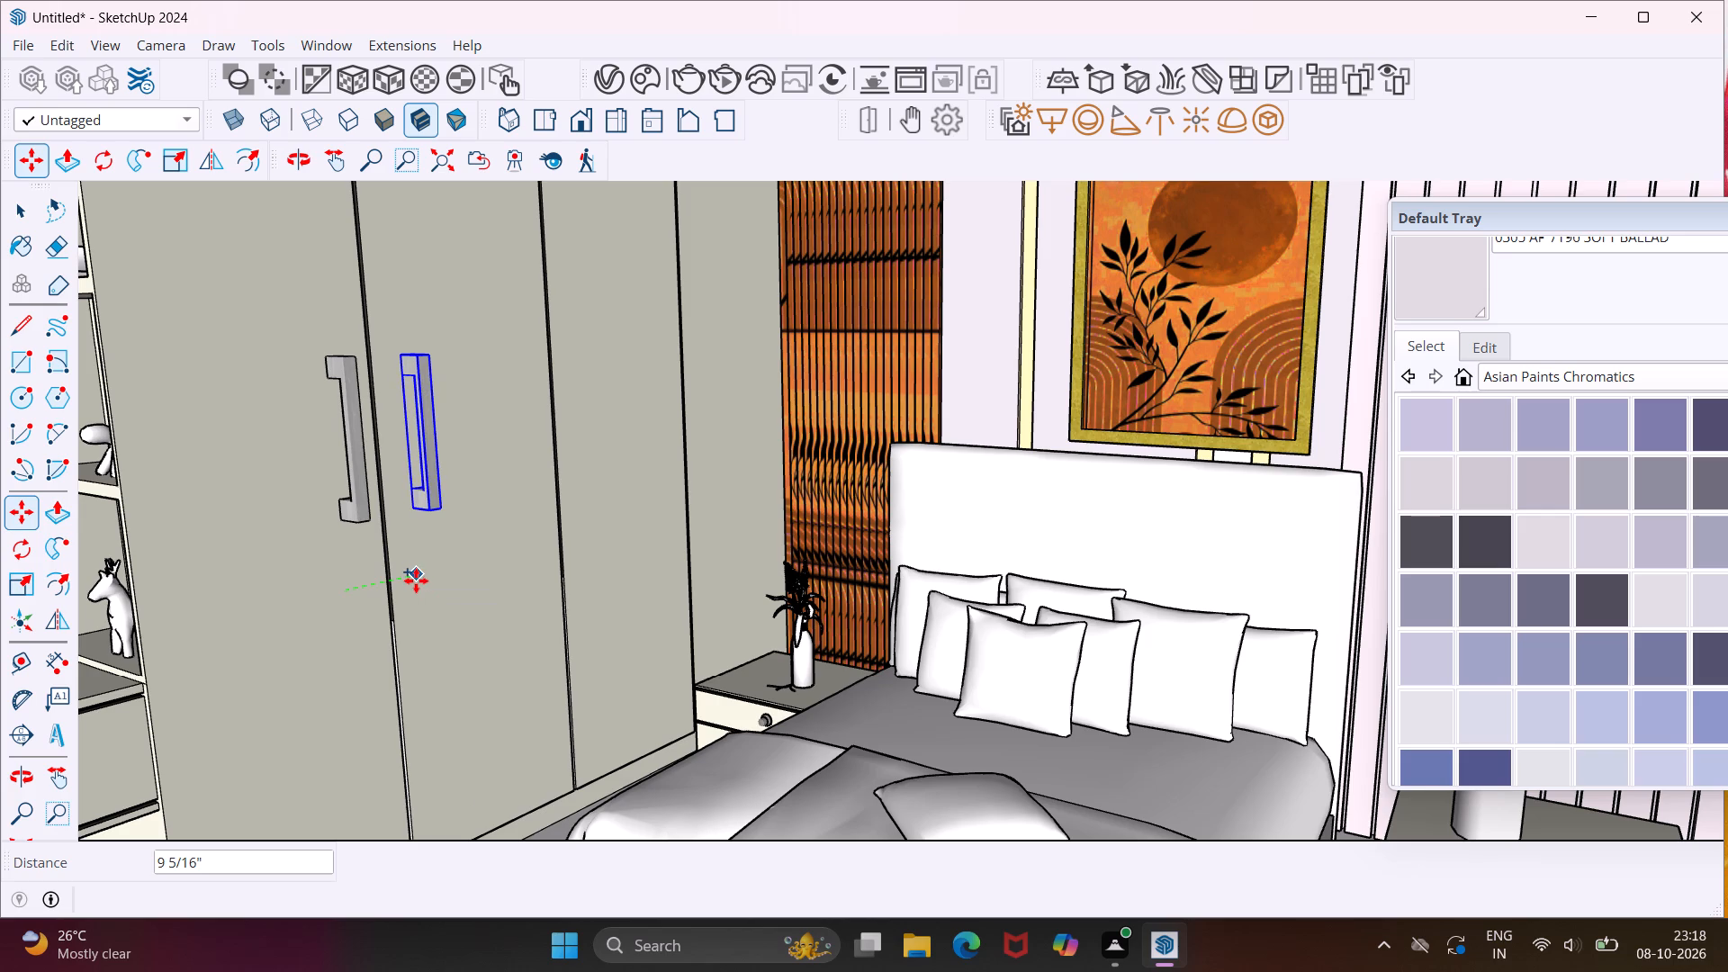
pyautogui.click(416, 580)
# Copy the handle about 3' 8 5/16" along the green axis to the far edge of the third wardrobe door.
pyautogui.click(434, 579)
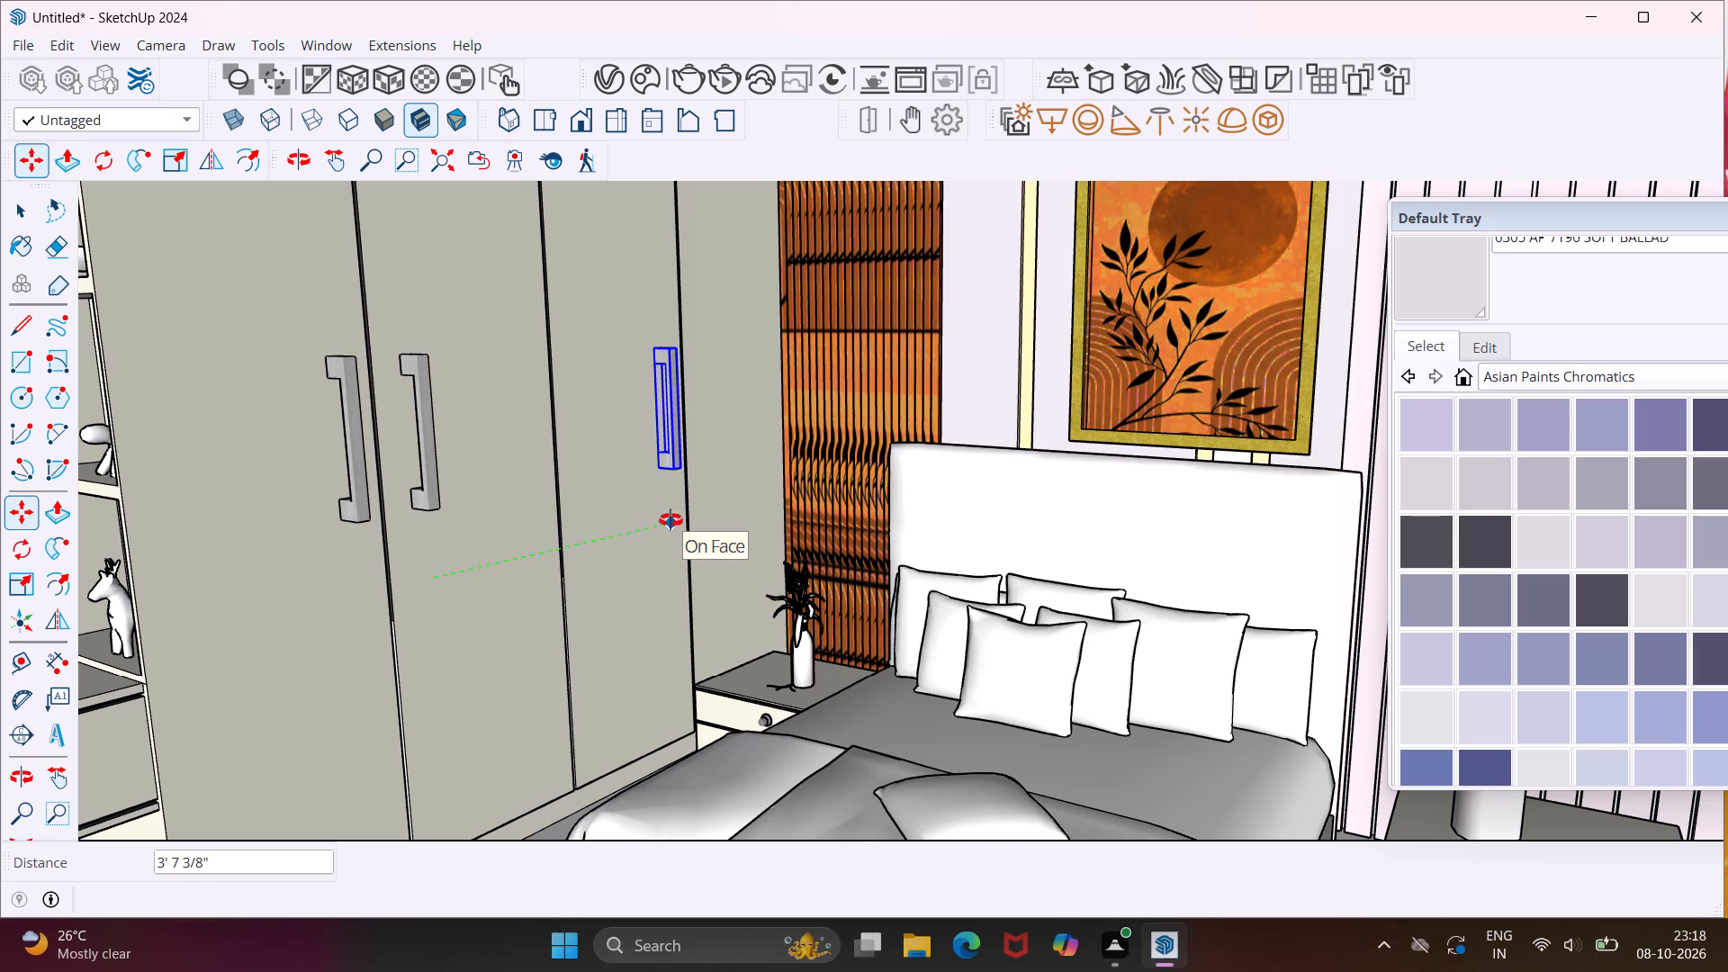
pyautogui.moveTo(670, 520); pyautogui.dragTo(569, 542, button='middle')
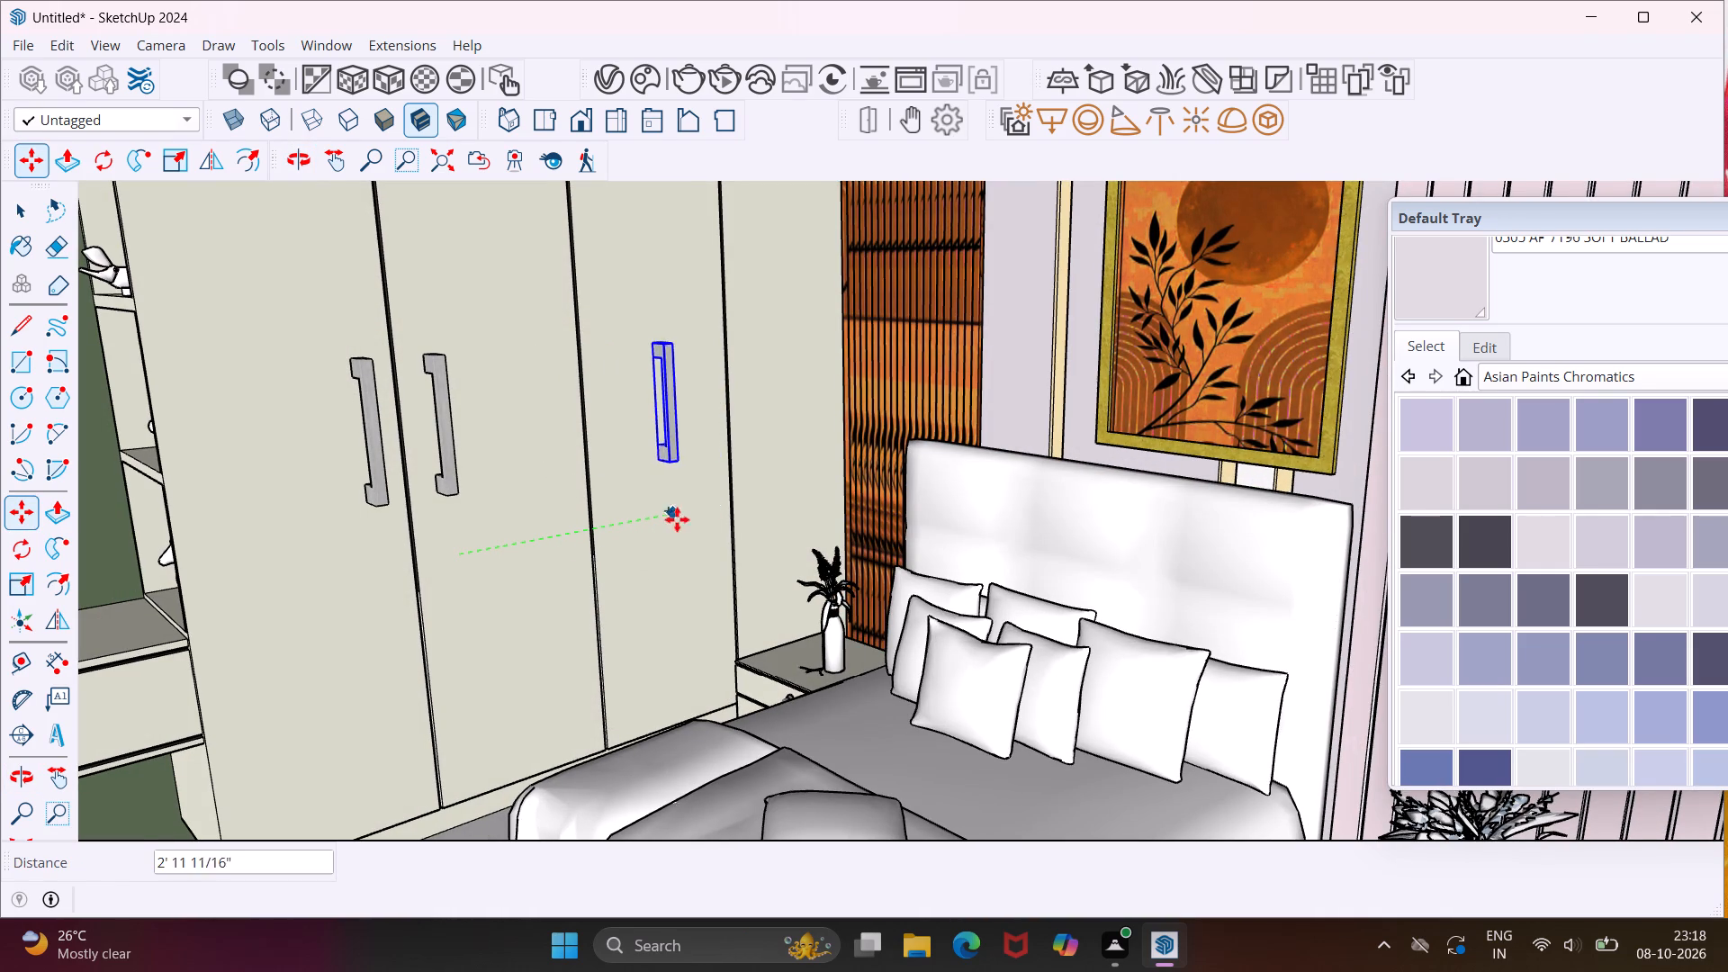
pyautogui.click(718, 514)
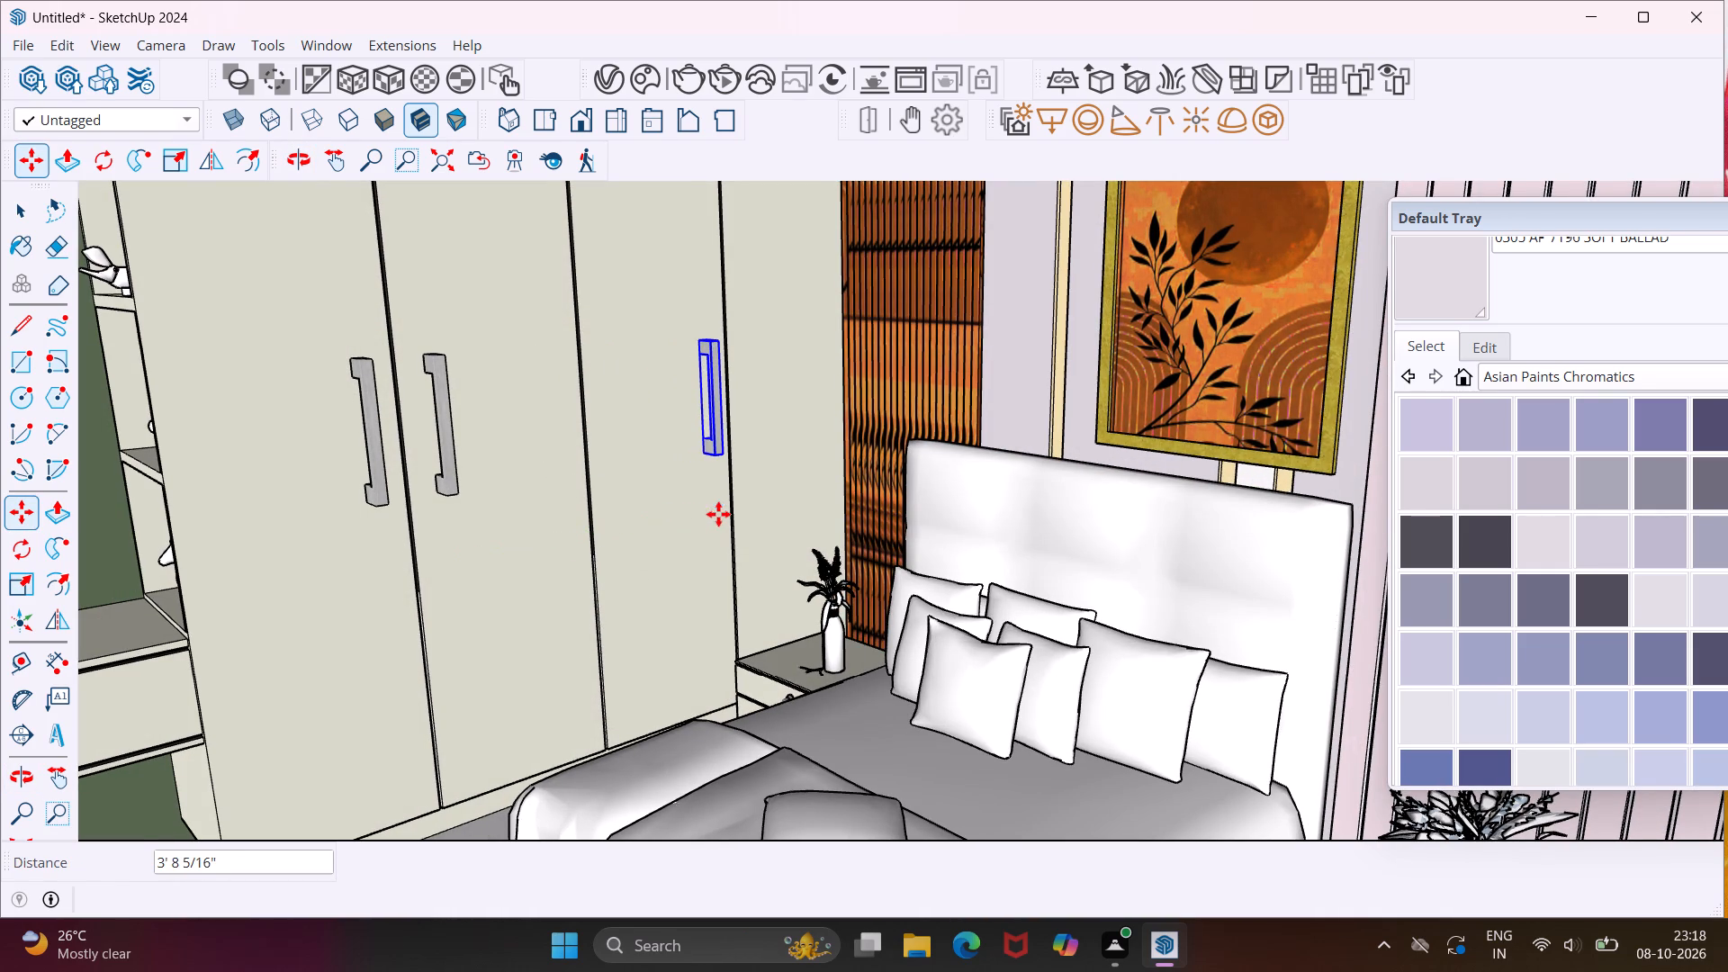
# Copy the third door's handle about 9 3/4" along the green axis onto the last wardrobe door, beside their shared edge.
pyautogui.click(715, 512)
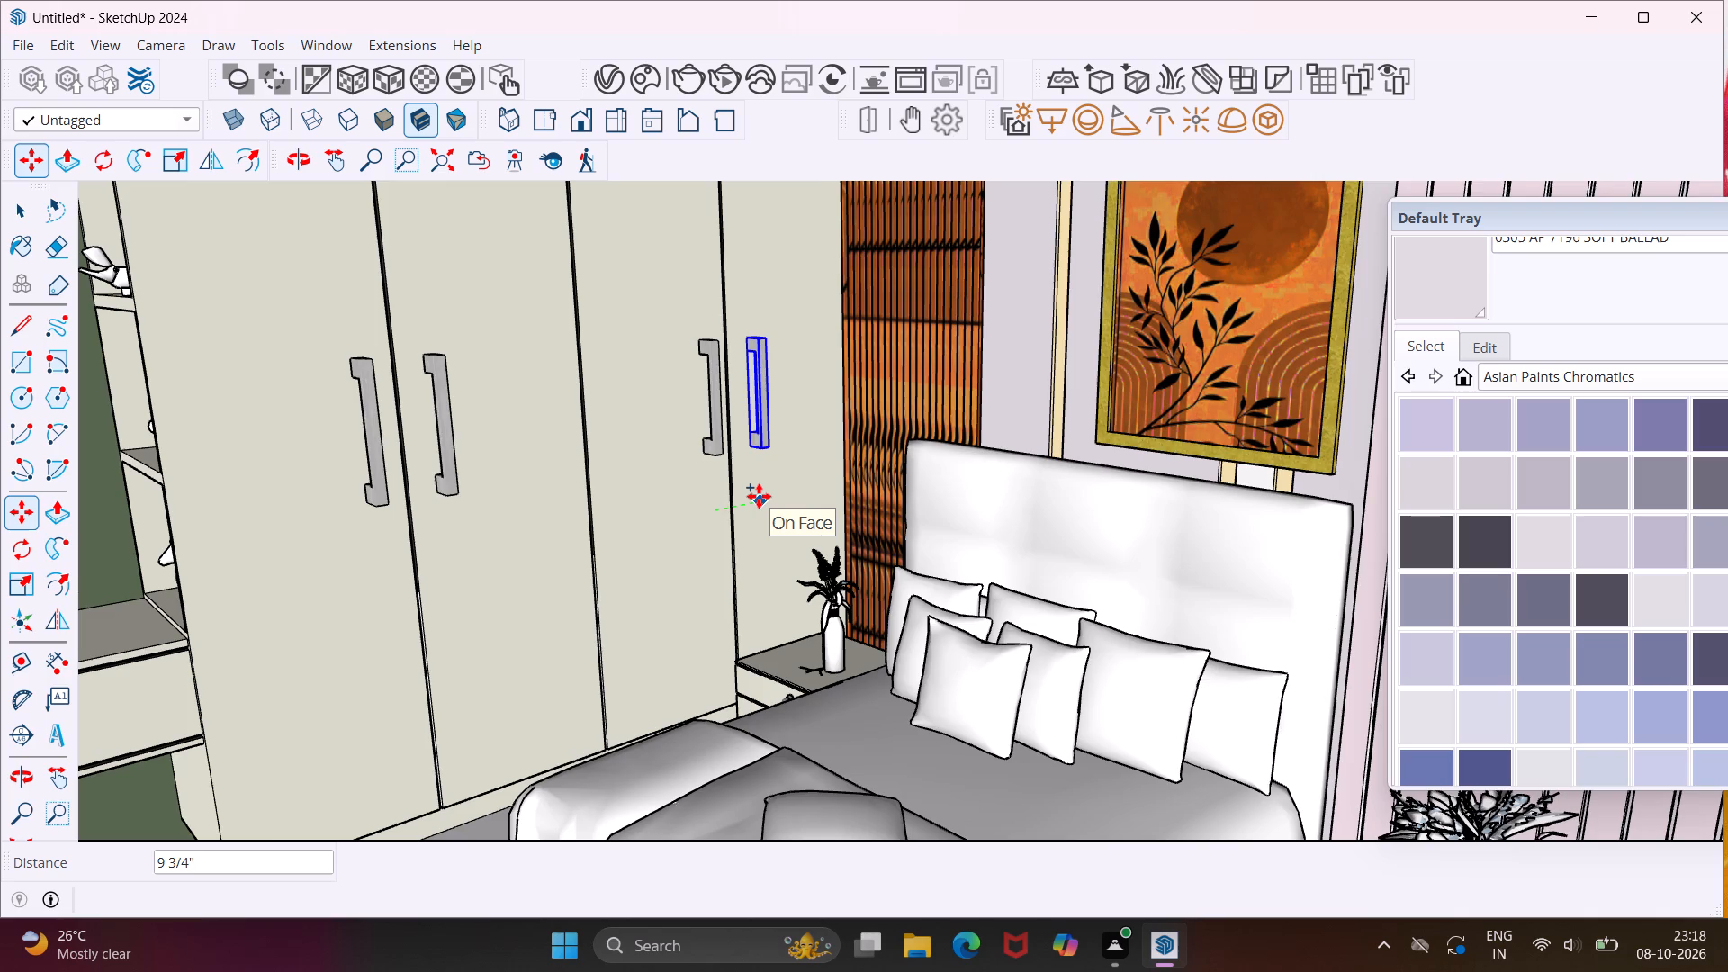
pyautogui.scroll(3, 759, 496)
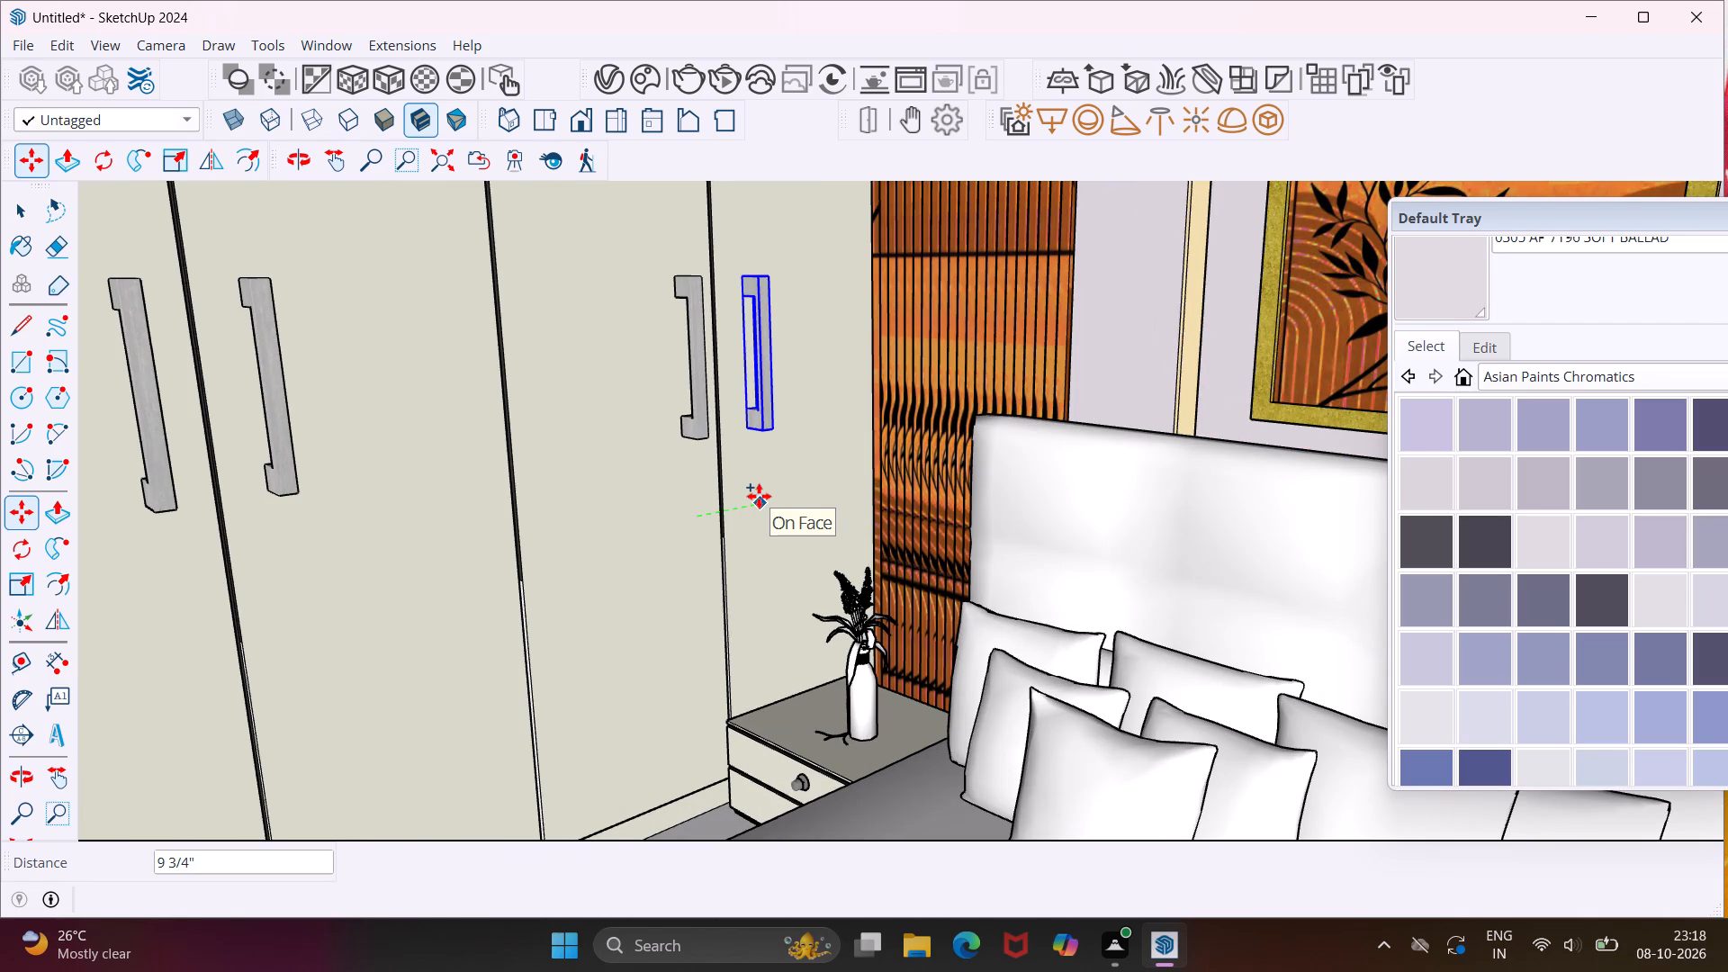
pyautogui.click(759, 496)
# Examine the wardrobe handles' placement from several angles and within the whole room, leaving nothing selected.
pyautogui.moveTo(694, 521); pyautogui.dragTo(850, 490, button='middle')
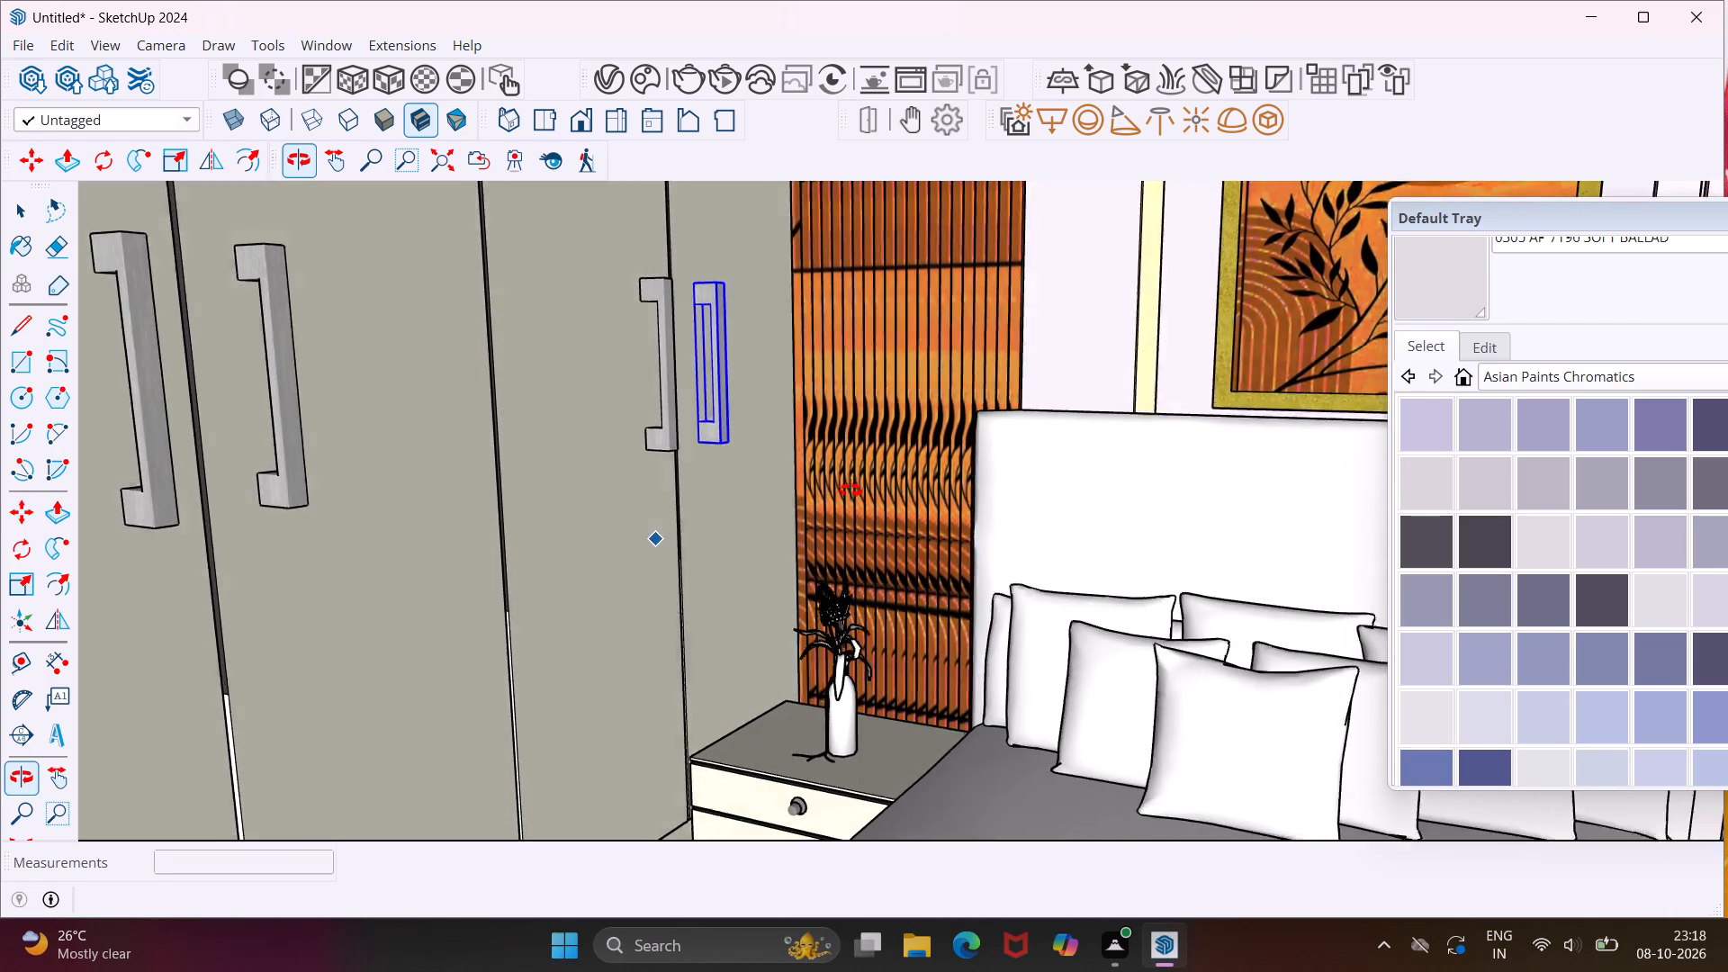
pyautogui.moveTo(850, 490); pyautogui.dragTo(911, 481, button='middle')
pyautogui.scroll(-4, 805, 481)
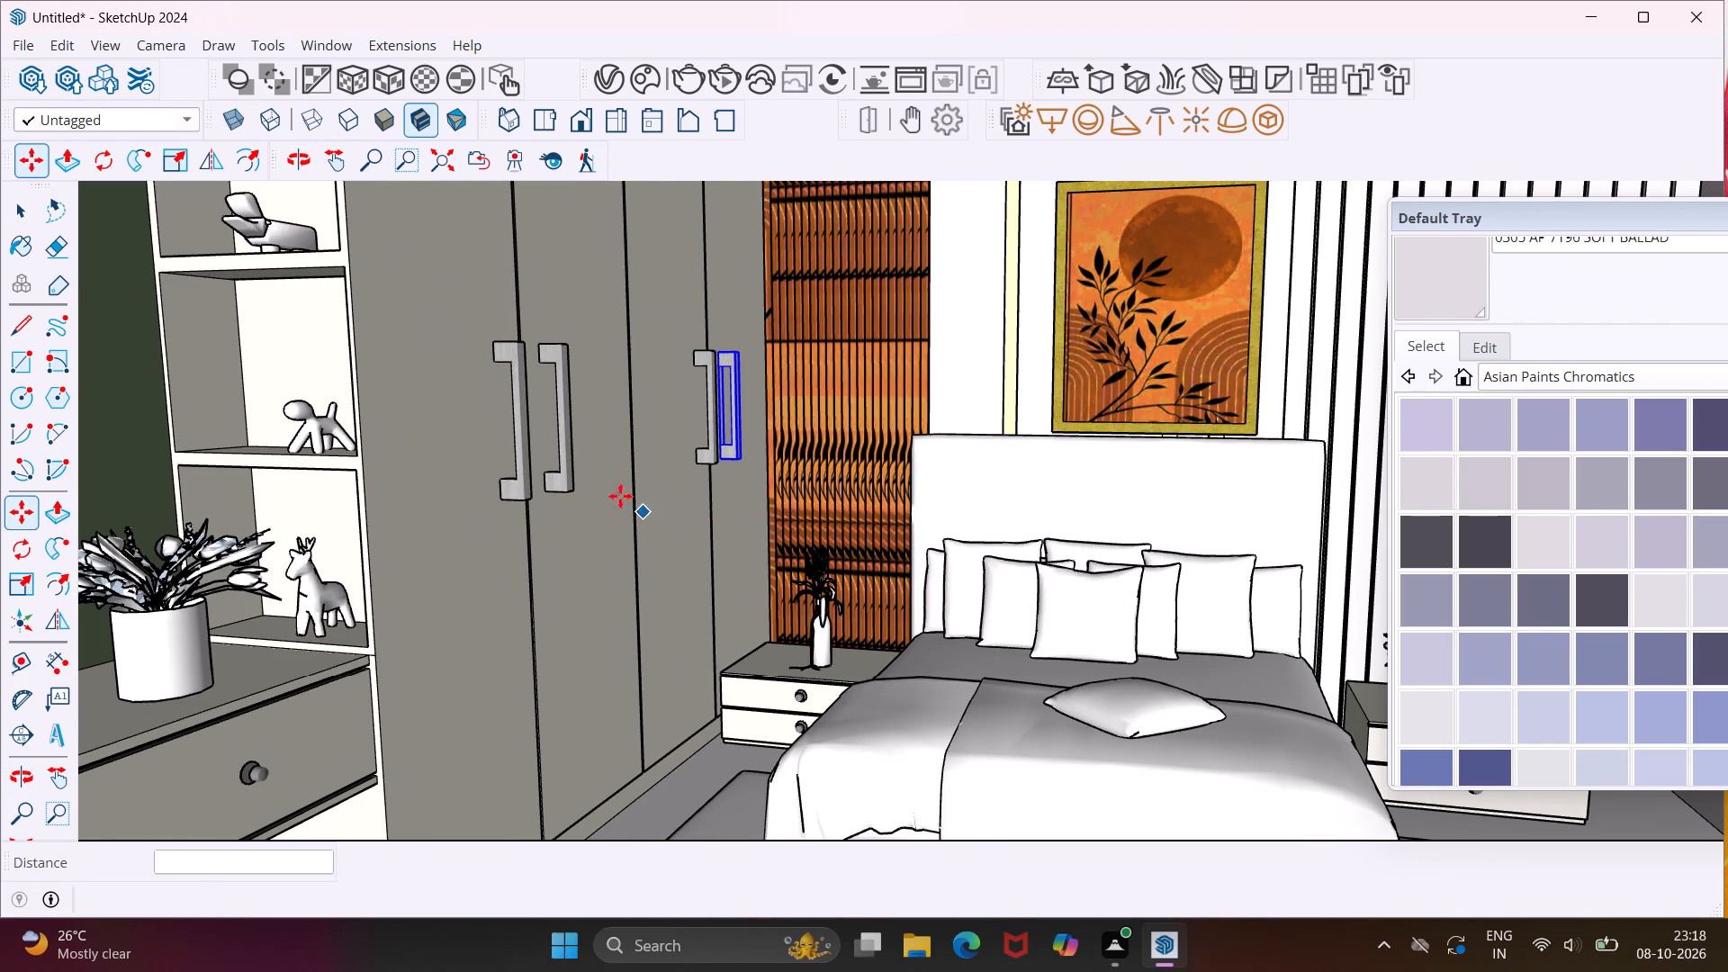
pyautogui.moveTo(528, 464); pyautogui.dragTo(700, 446, button='middle')
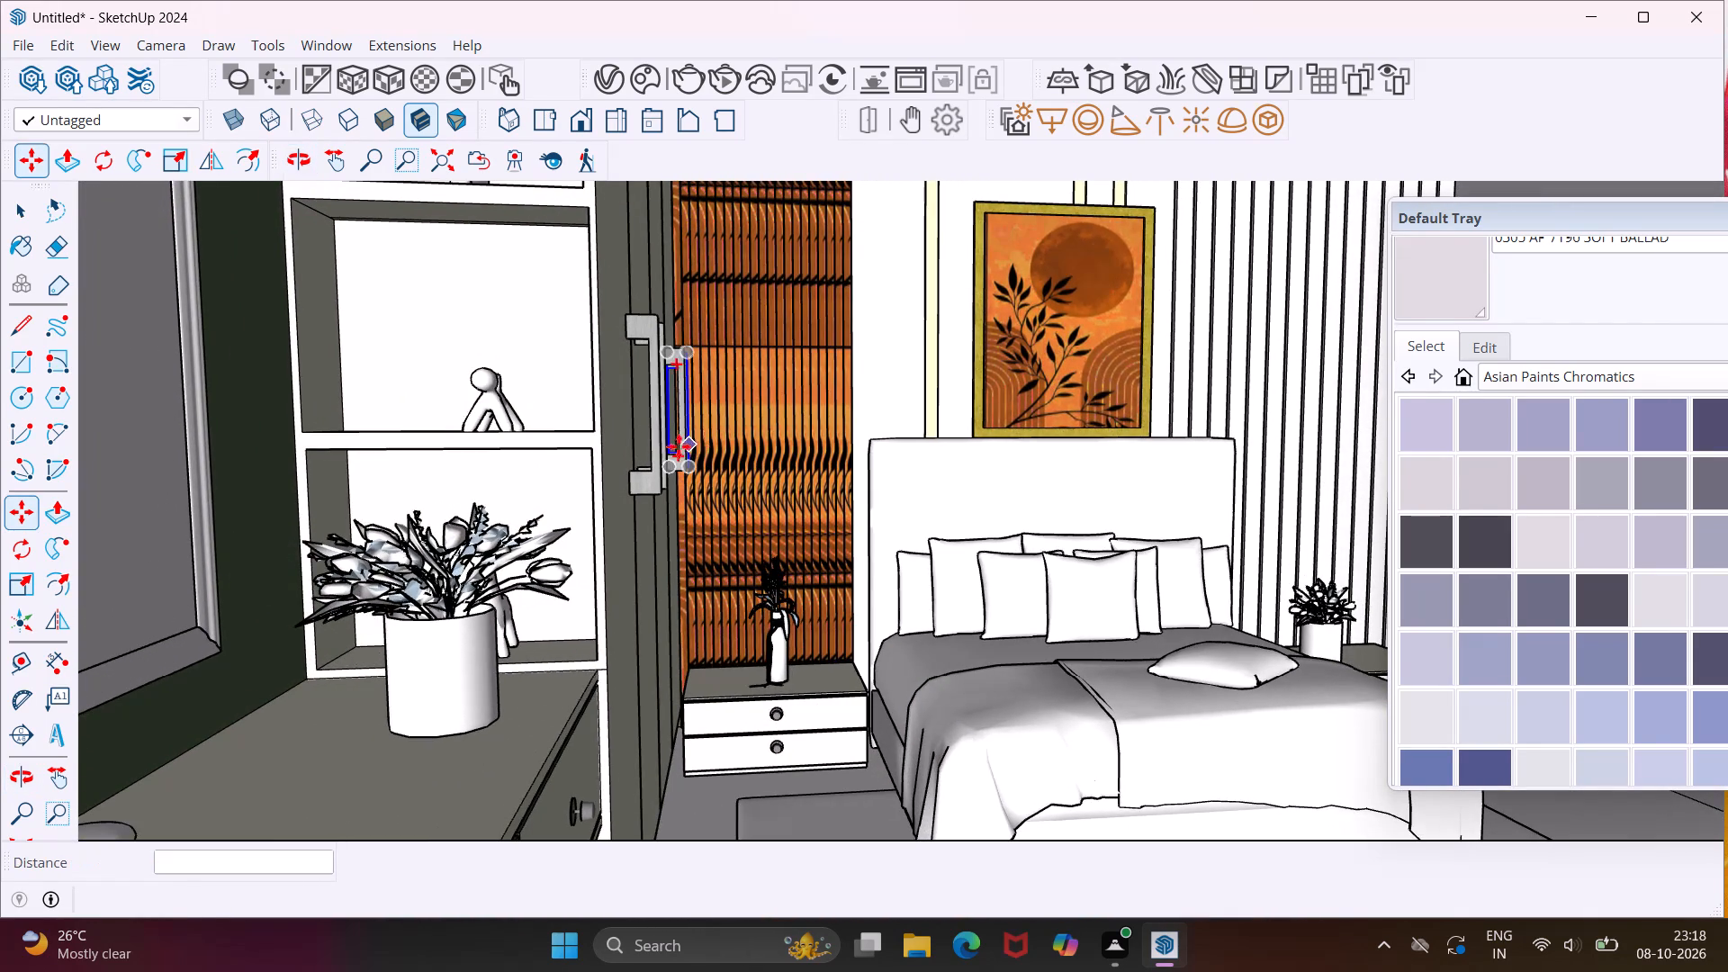
pyautogui.scroll(9, 661, 443)
pyautogui.moveTo(562, 570); pyautogui.dragTo(578, 567, button='middle')
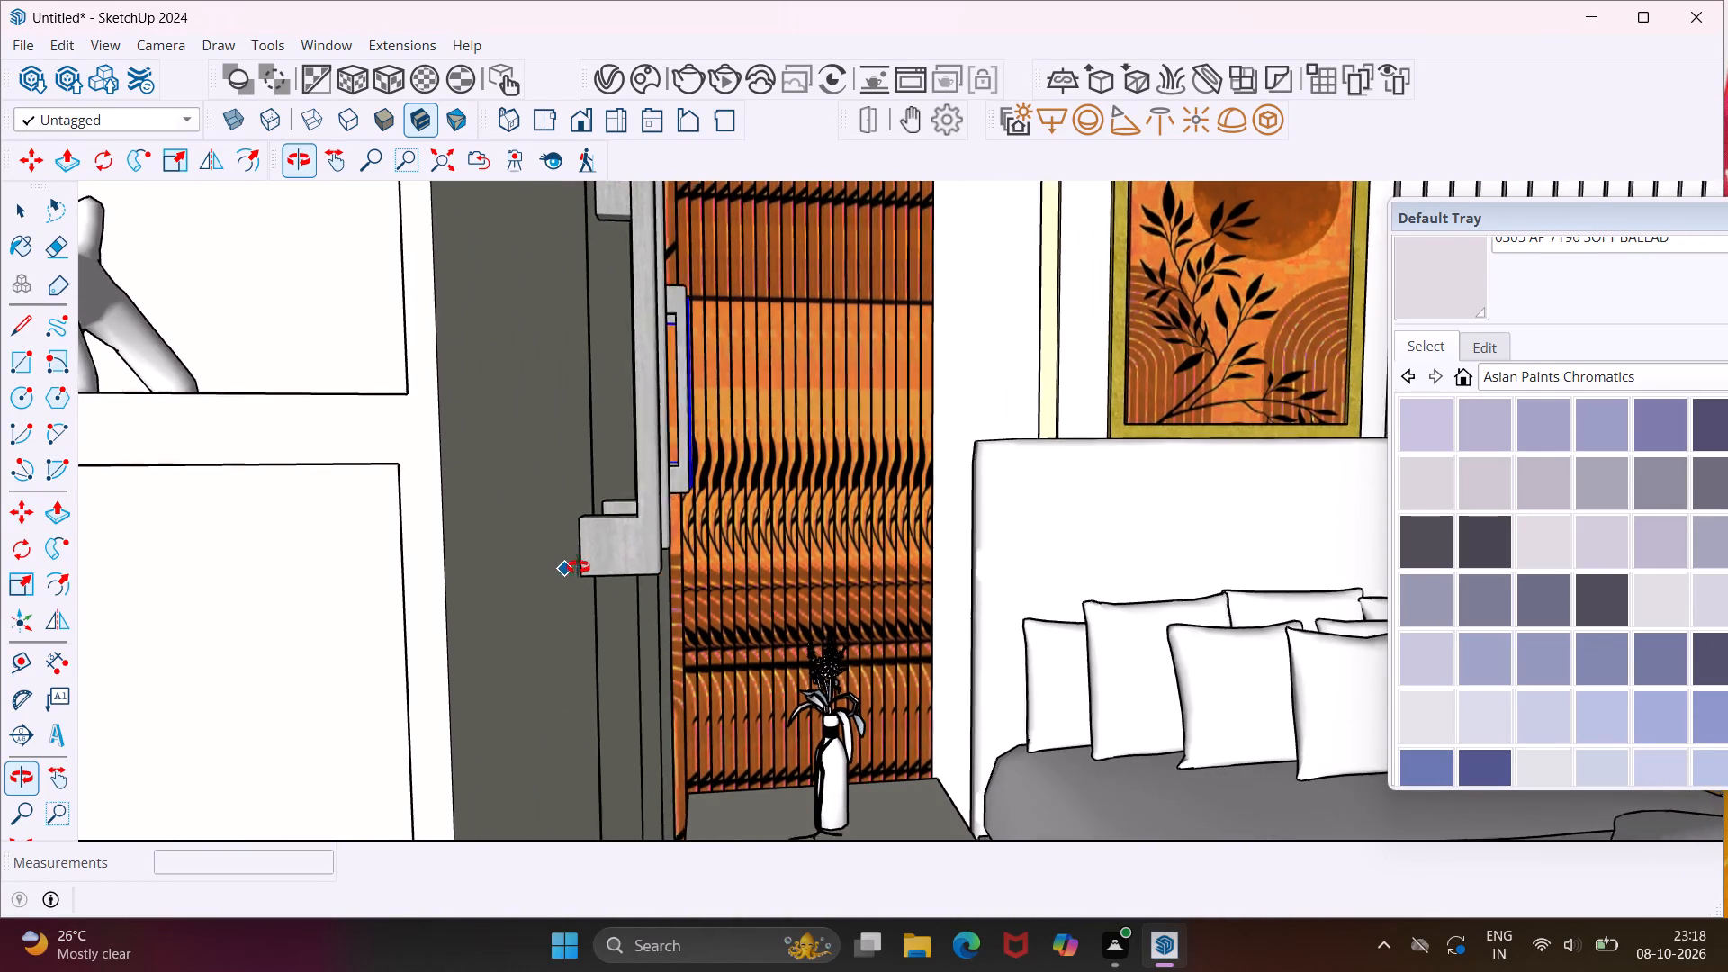
pyautogui.moveTo(578, 567); pyautogui.dragTo(482, 566, button='middle')
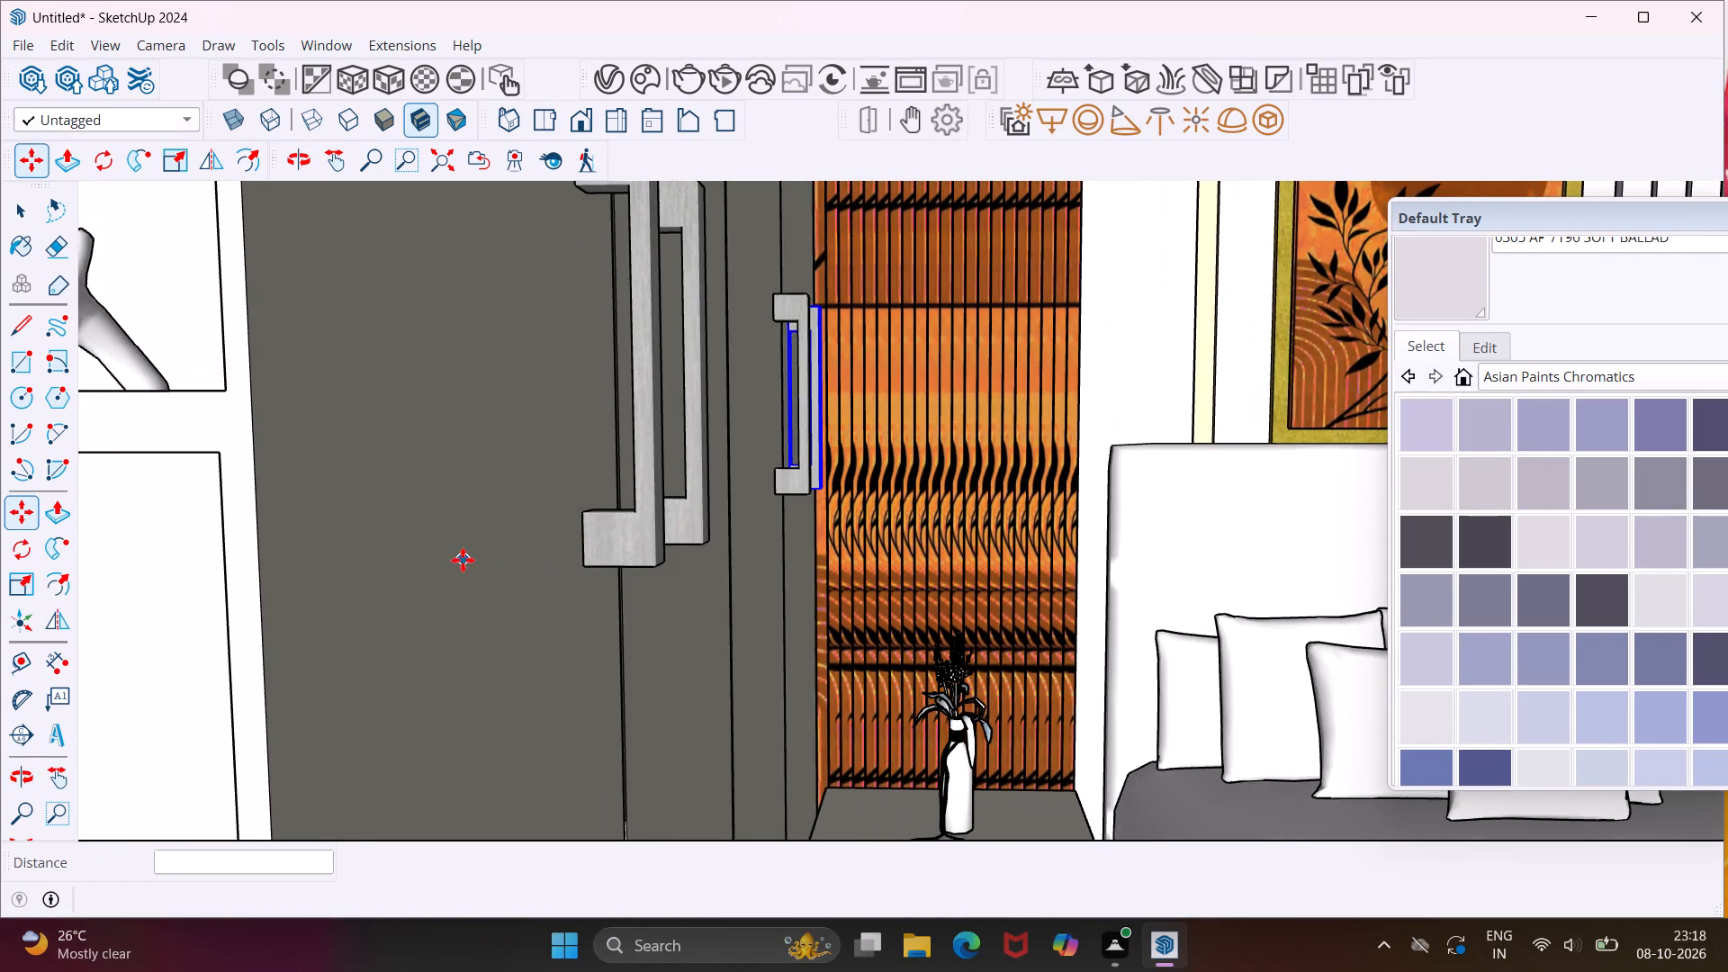
pyautogui.scroll(-16, 463, 560)
pyautogui.scroll(-12, 445, 559)
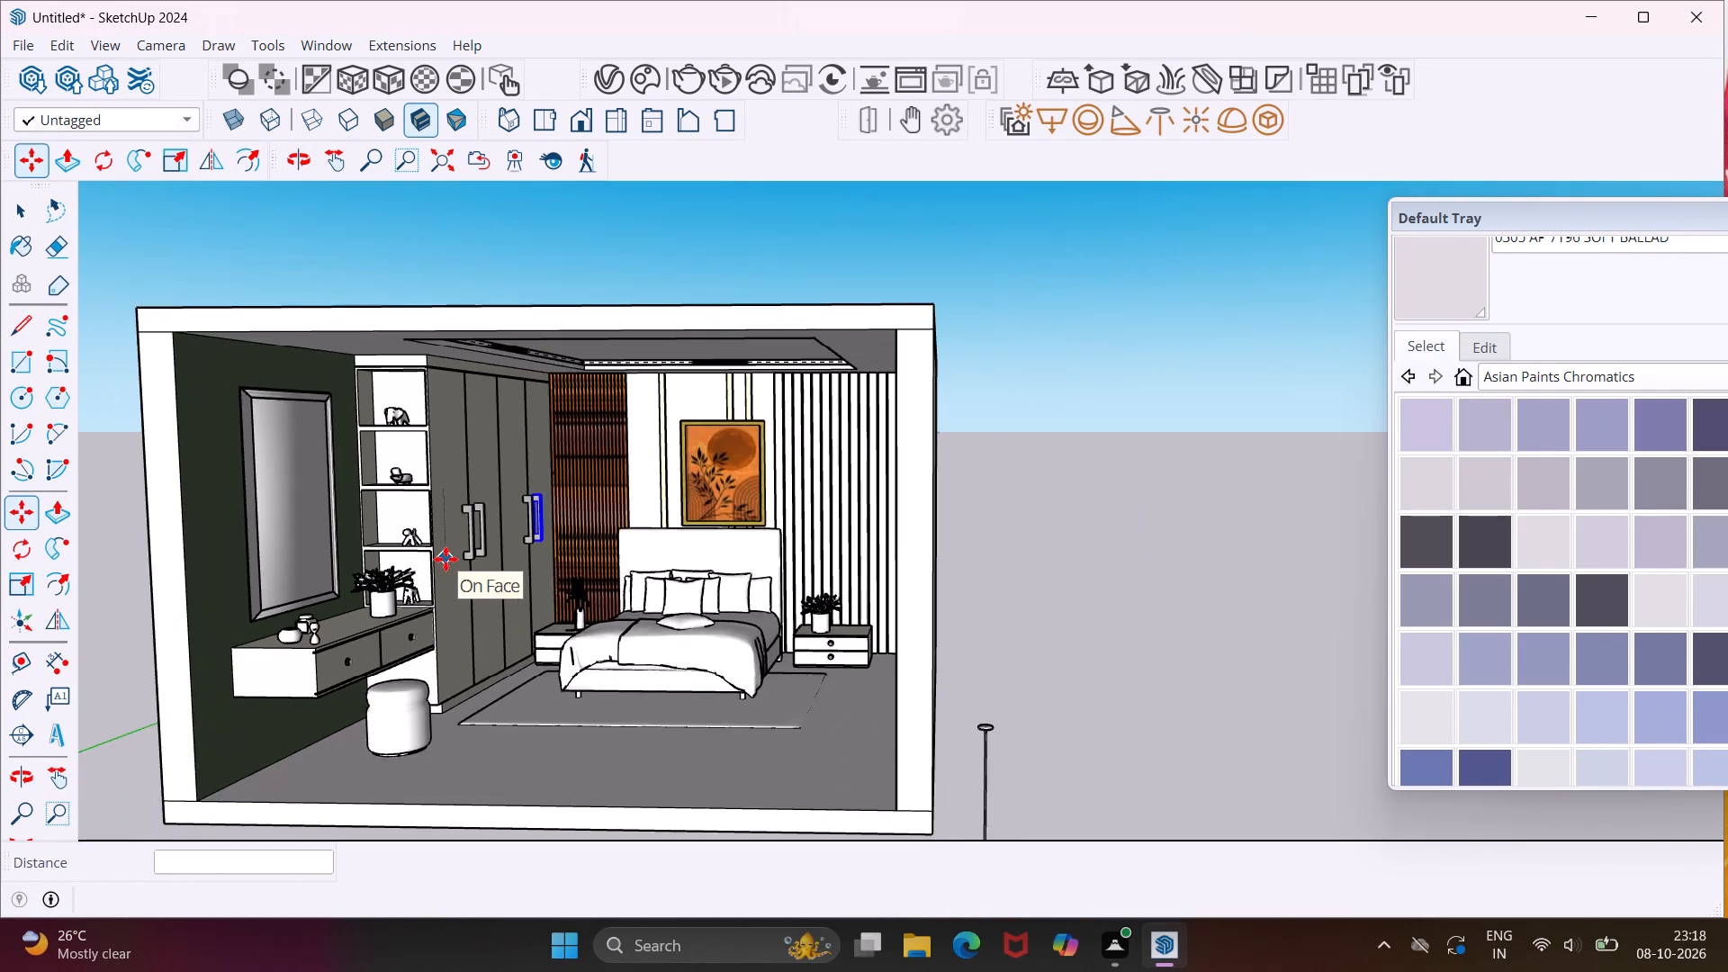
pyautogui.scroll(-2, 445, 559)
pyautogui.press('Escape')
pyautogui.press('space')
pyautogui.click(896, 610)
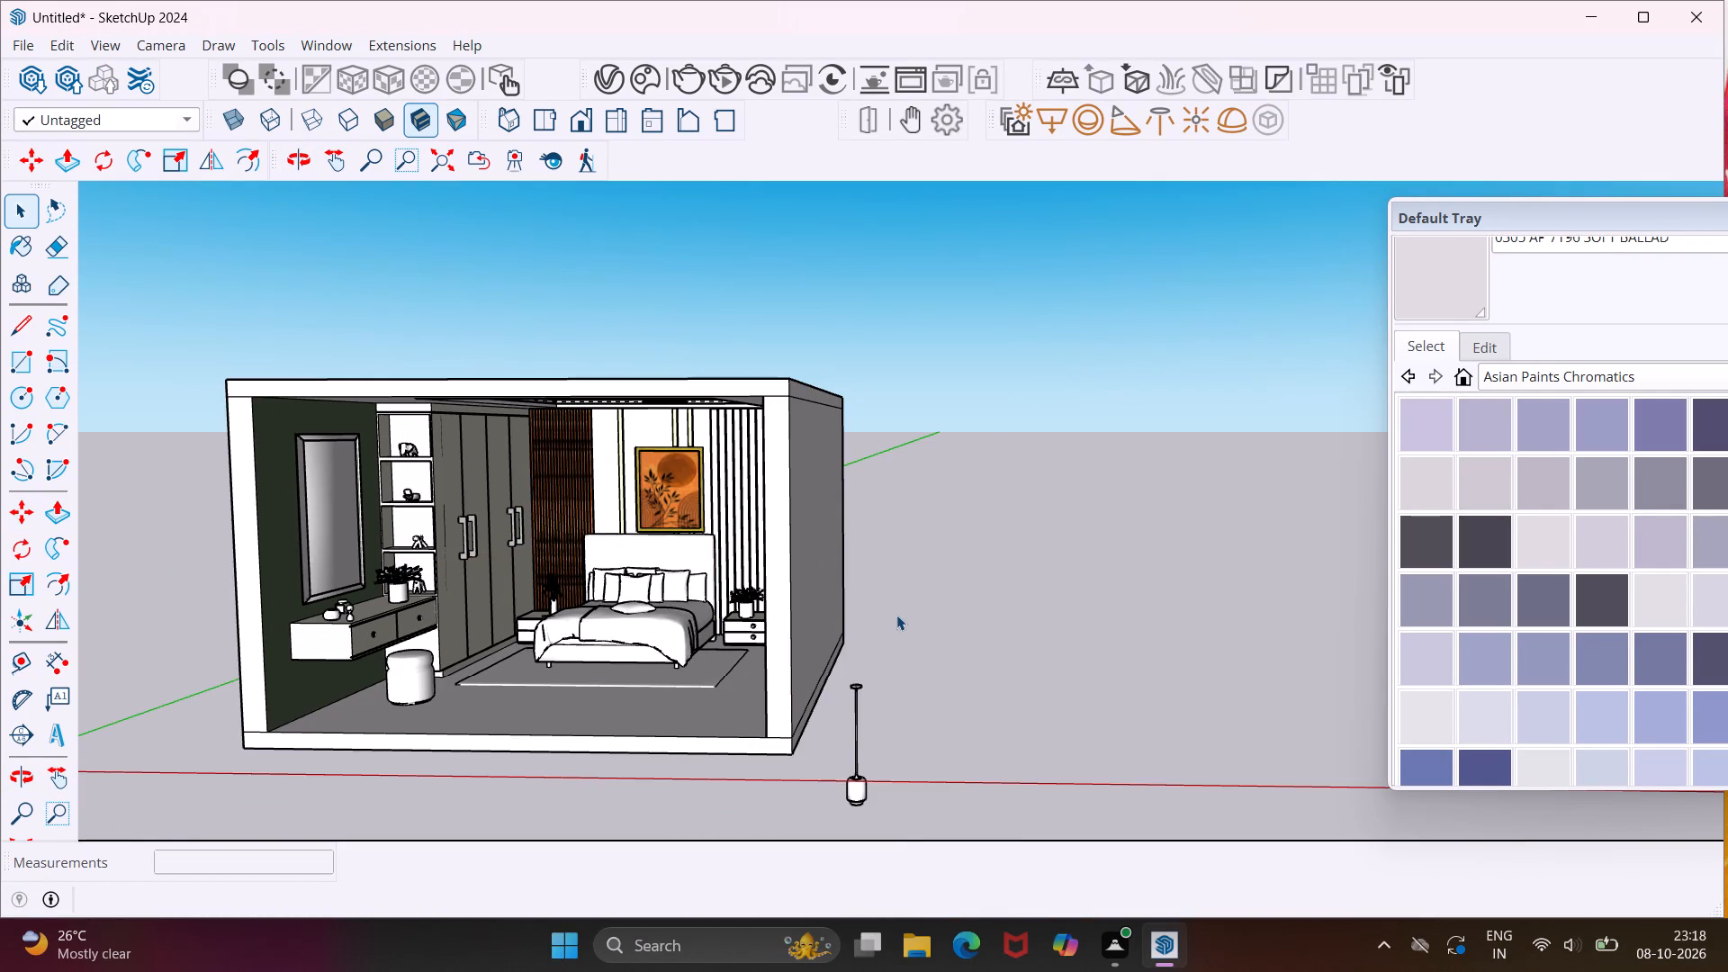
# Move the pendant light about 18' 8 7/8" from outside the room to the ceiling before the wooden slatted panel, above the nightstand.
pyautogui.click(853, 736)
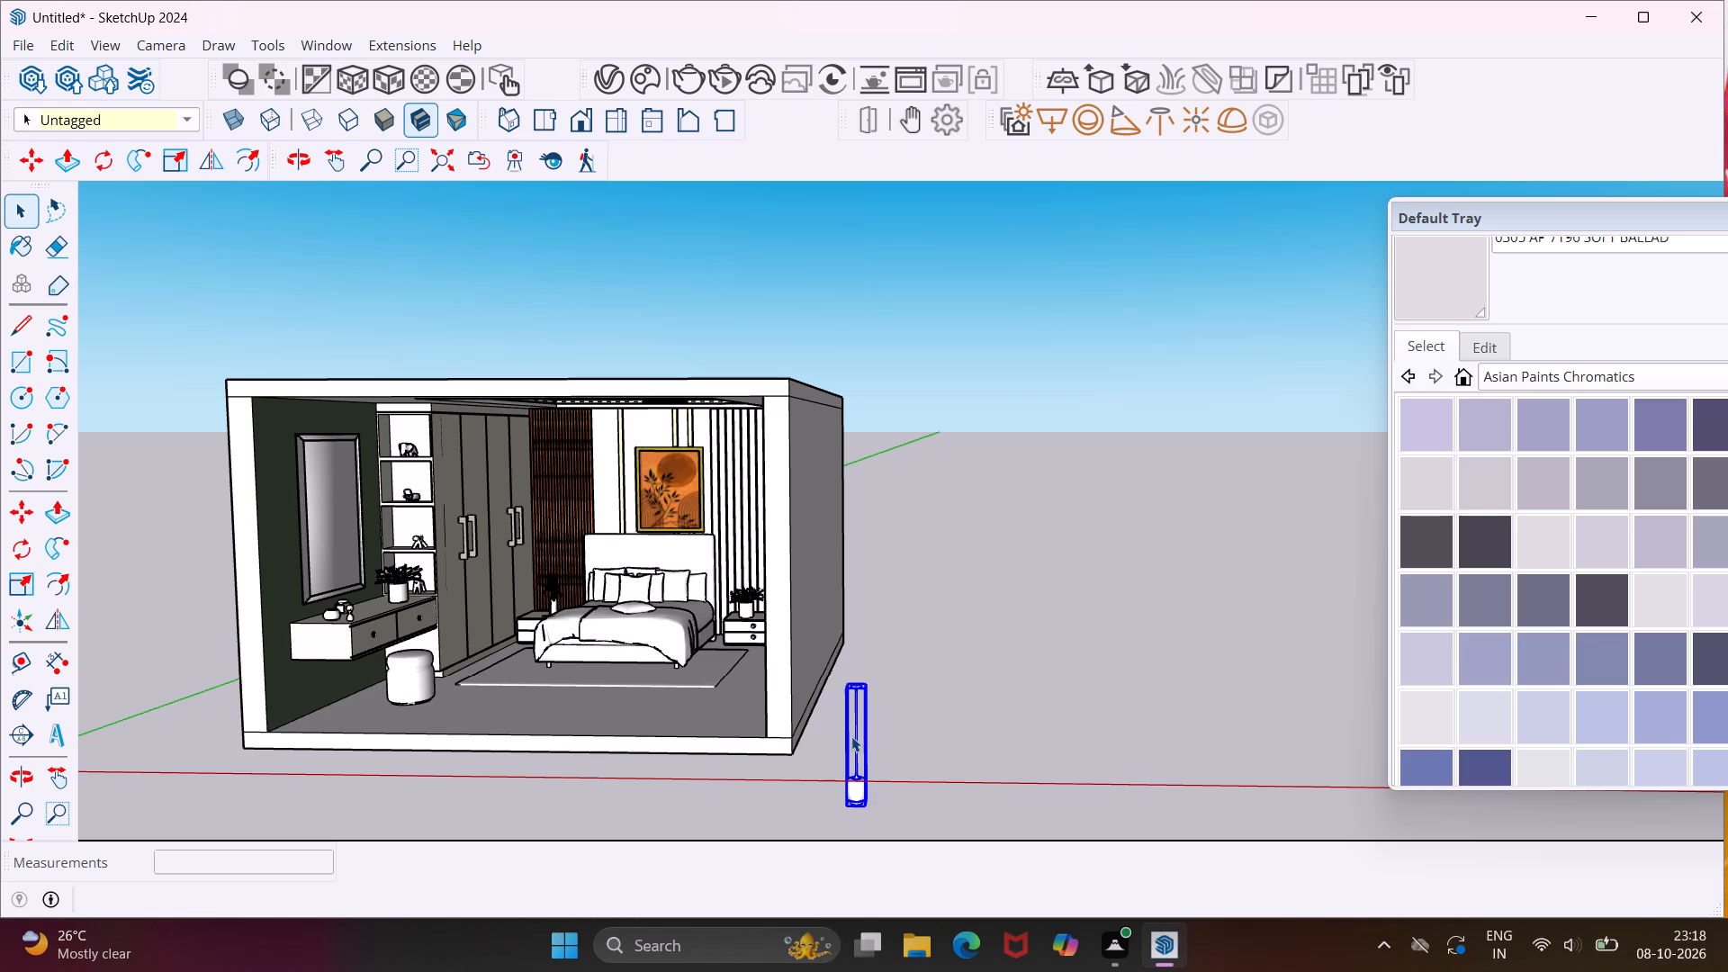
pyautogui.press('m')
pyautogui.scroll(14, 859, 701)
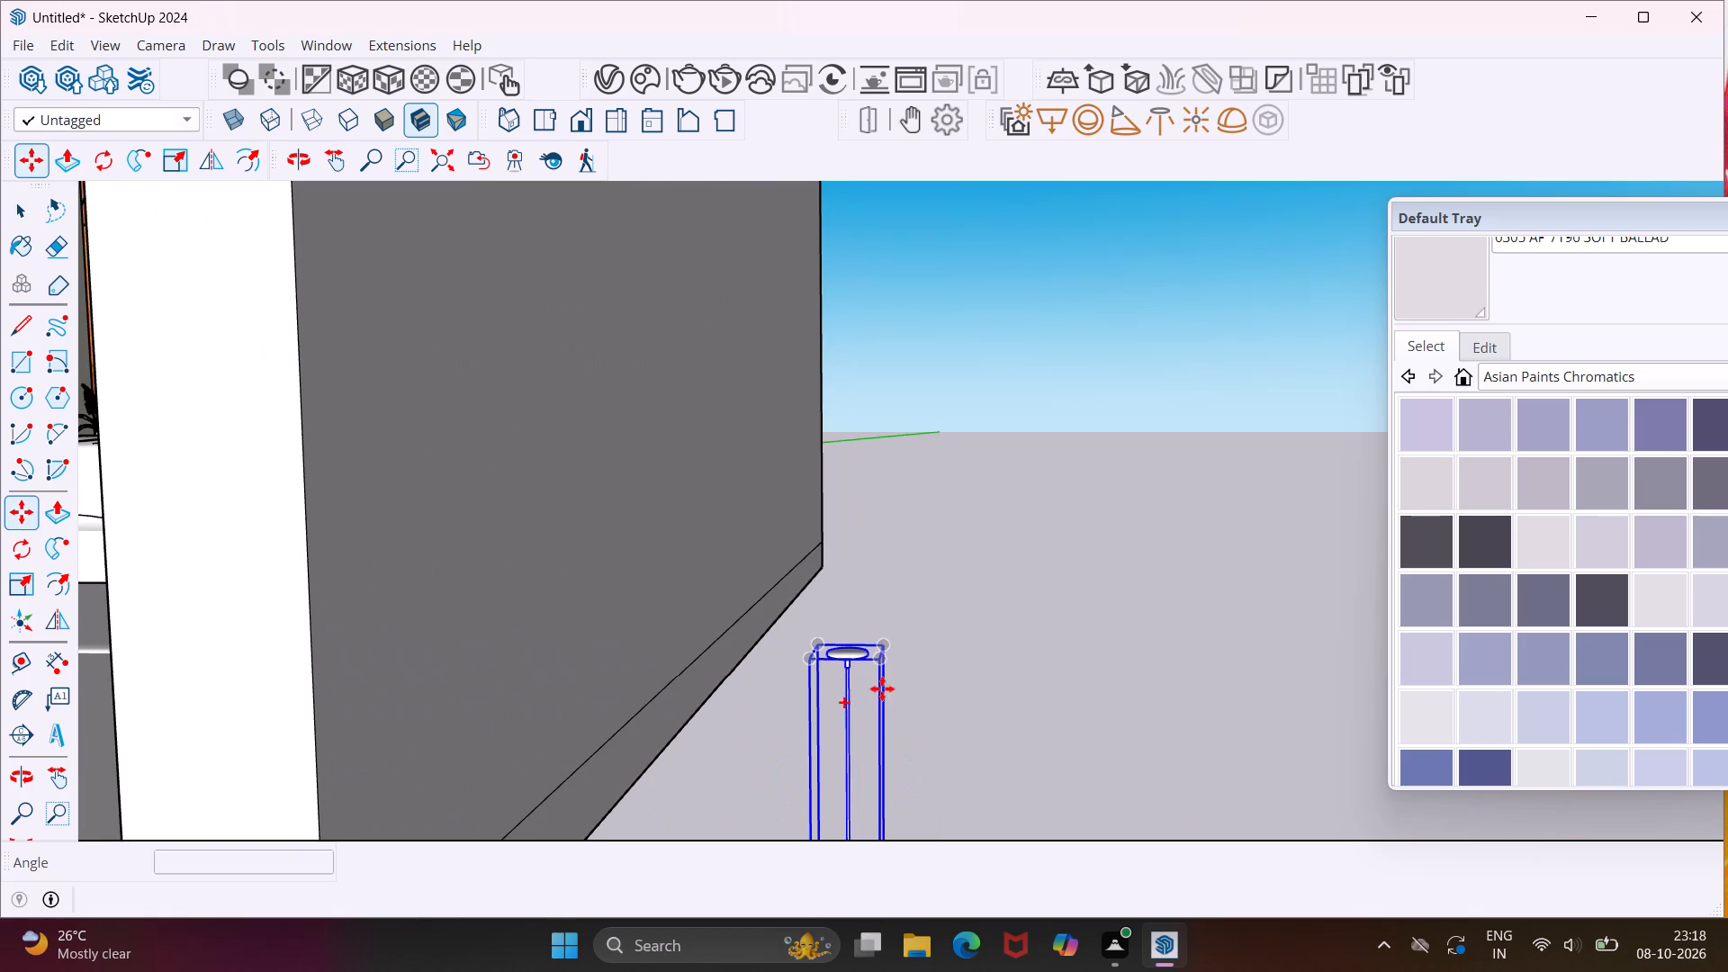
pyautogui.click(880, 661)
pyautogui.scroll(-14, 872, 641)
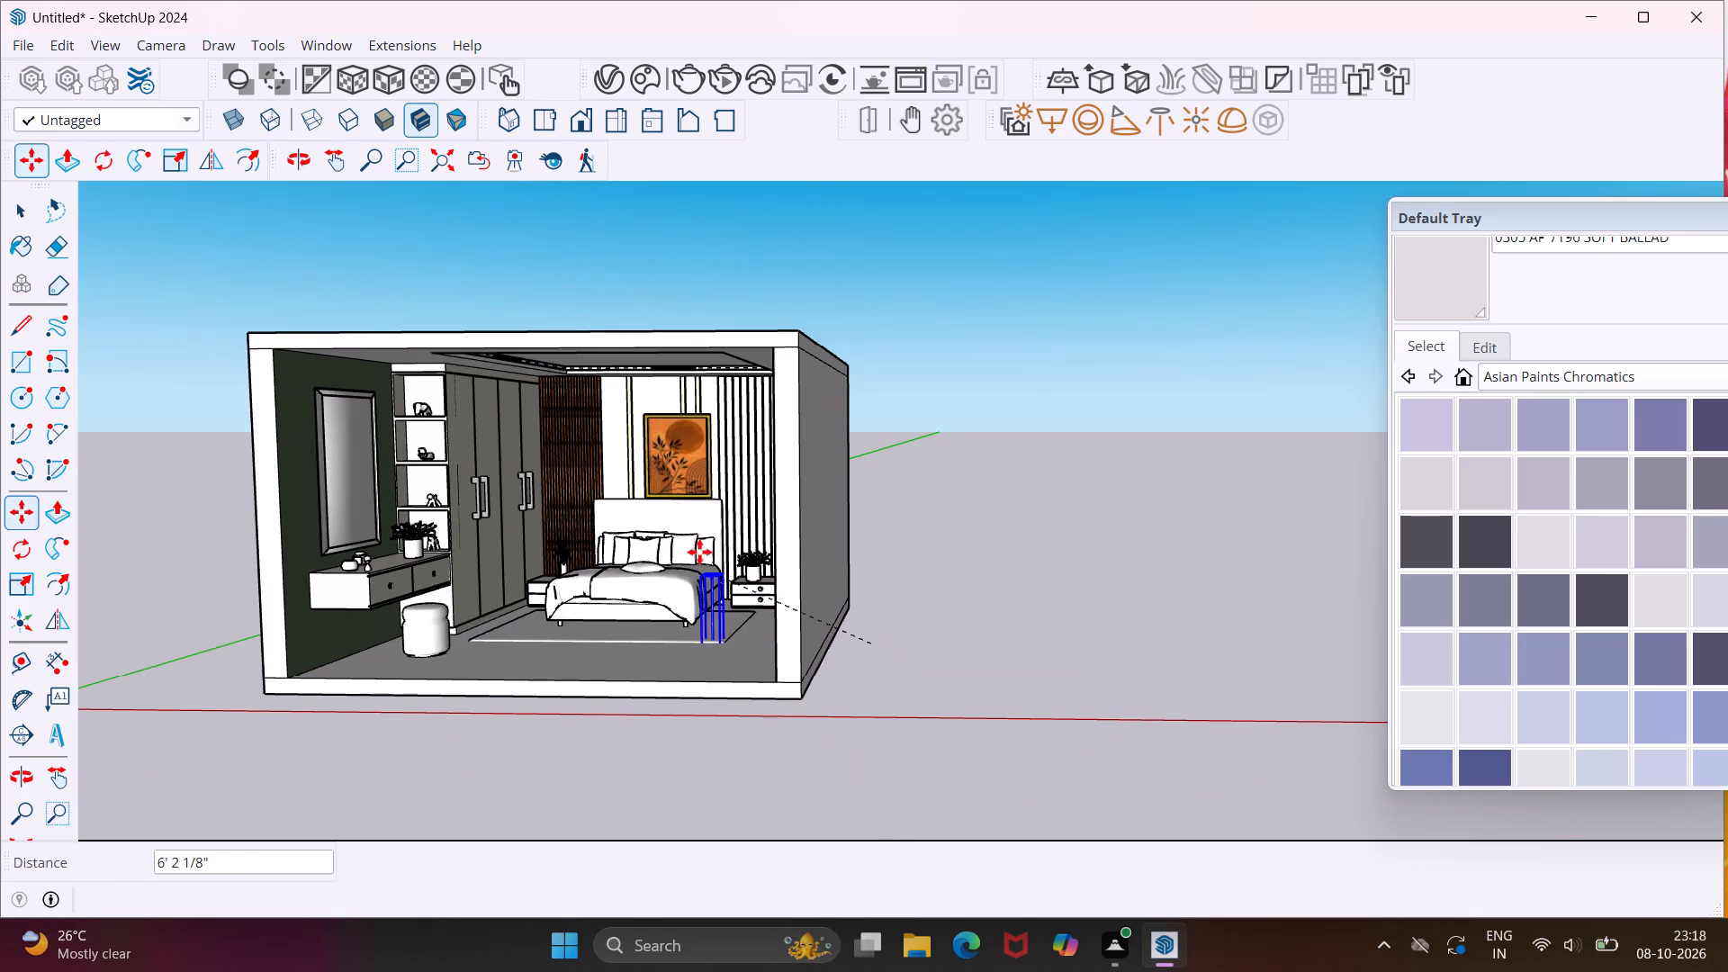
pyautogui.scroll(12, 589, 415)
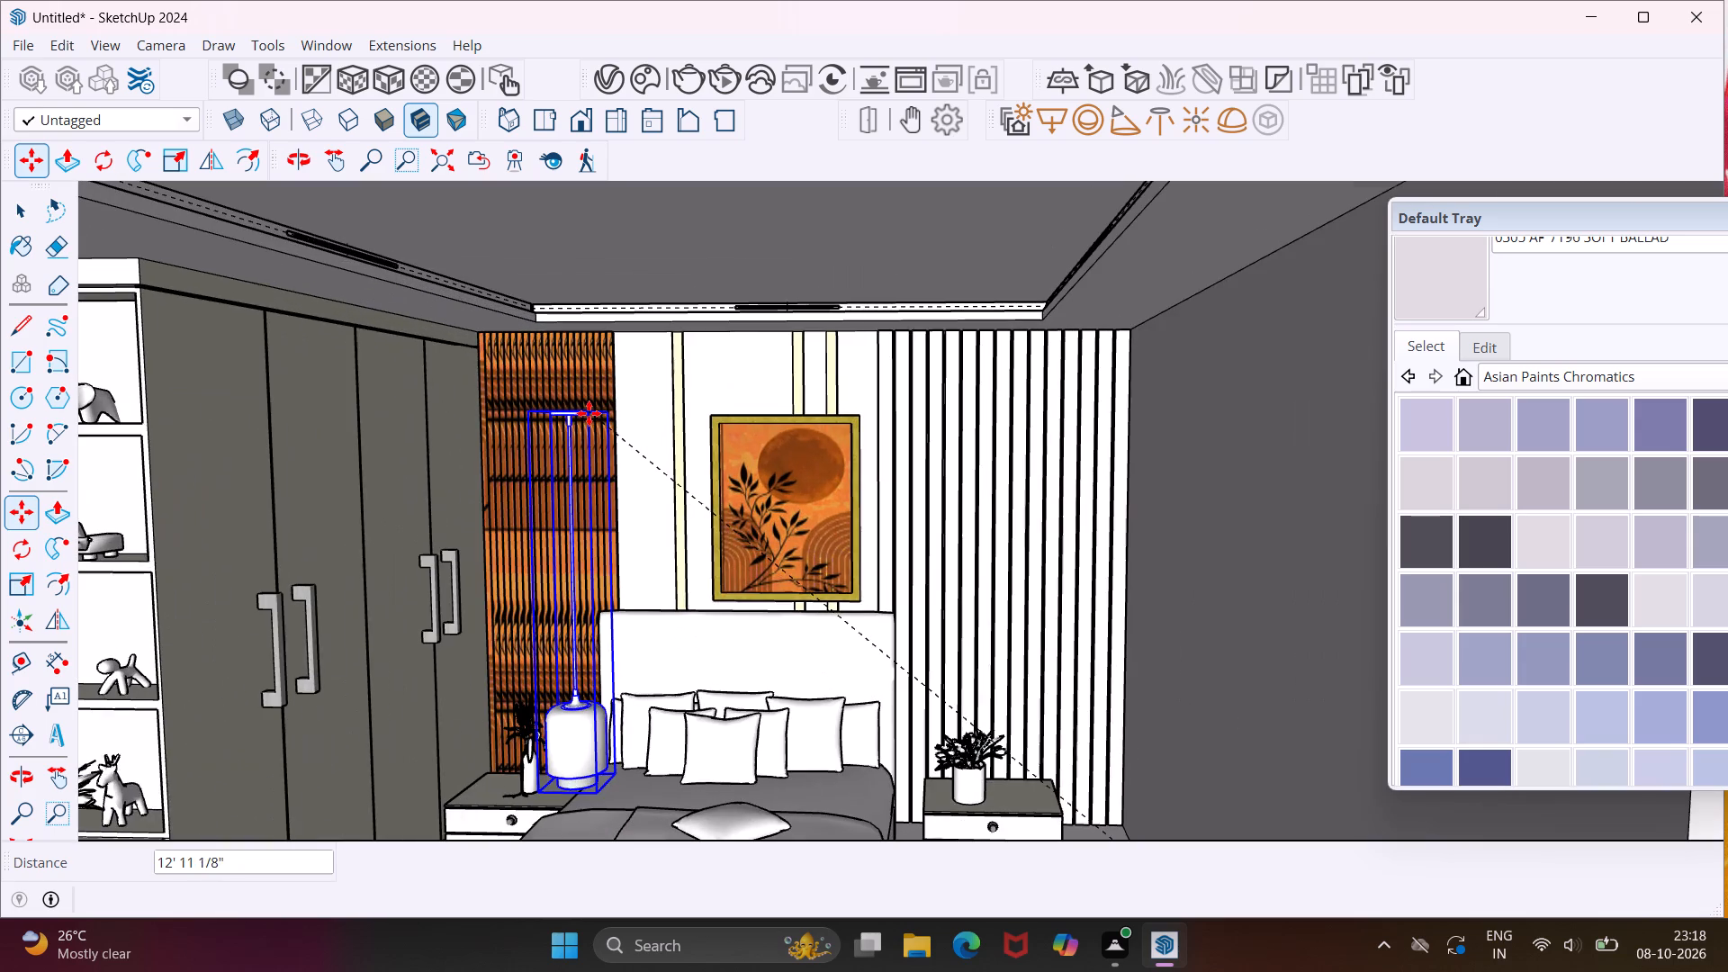
pyautogui.moveTo(589, 413); pyautogui.dragTo(623, 366, button='middle')
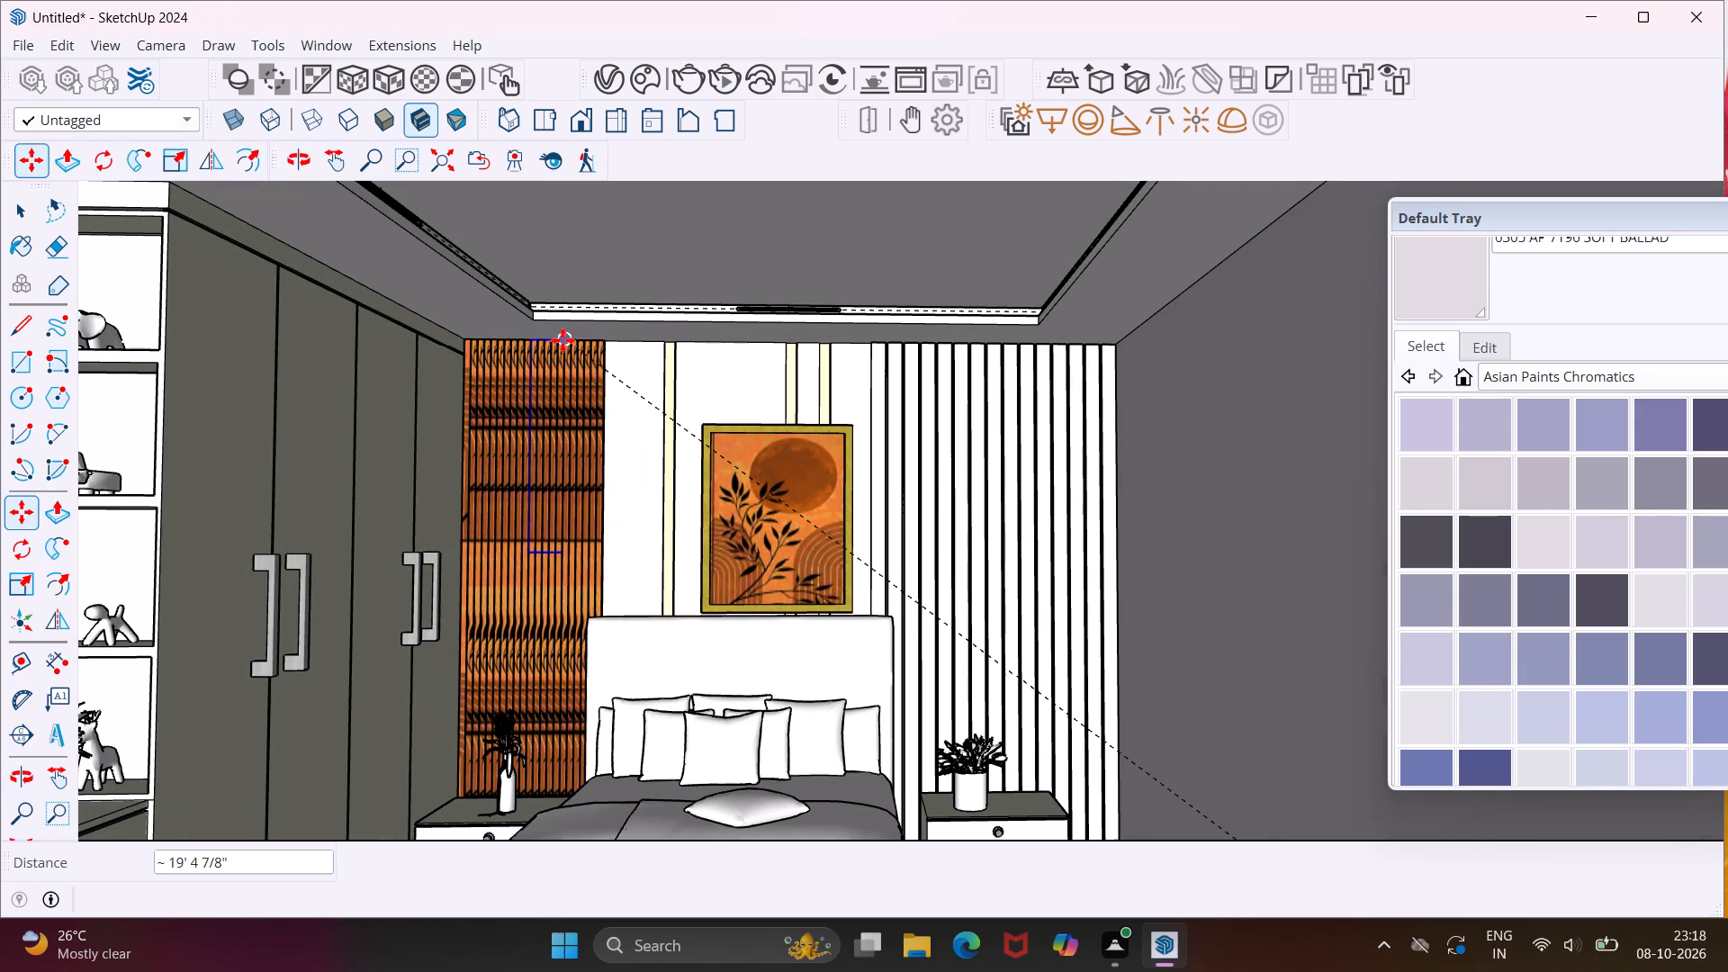
pyautogui.scroll(8, 549, 330)
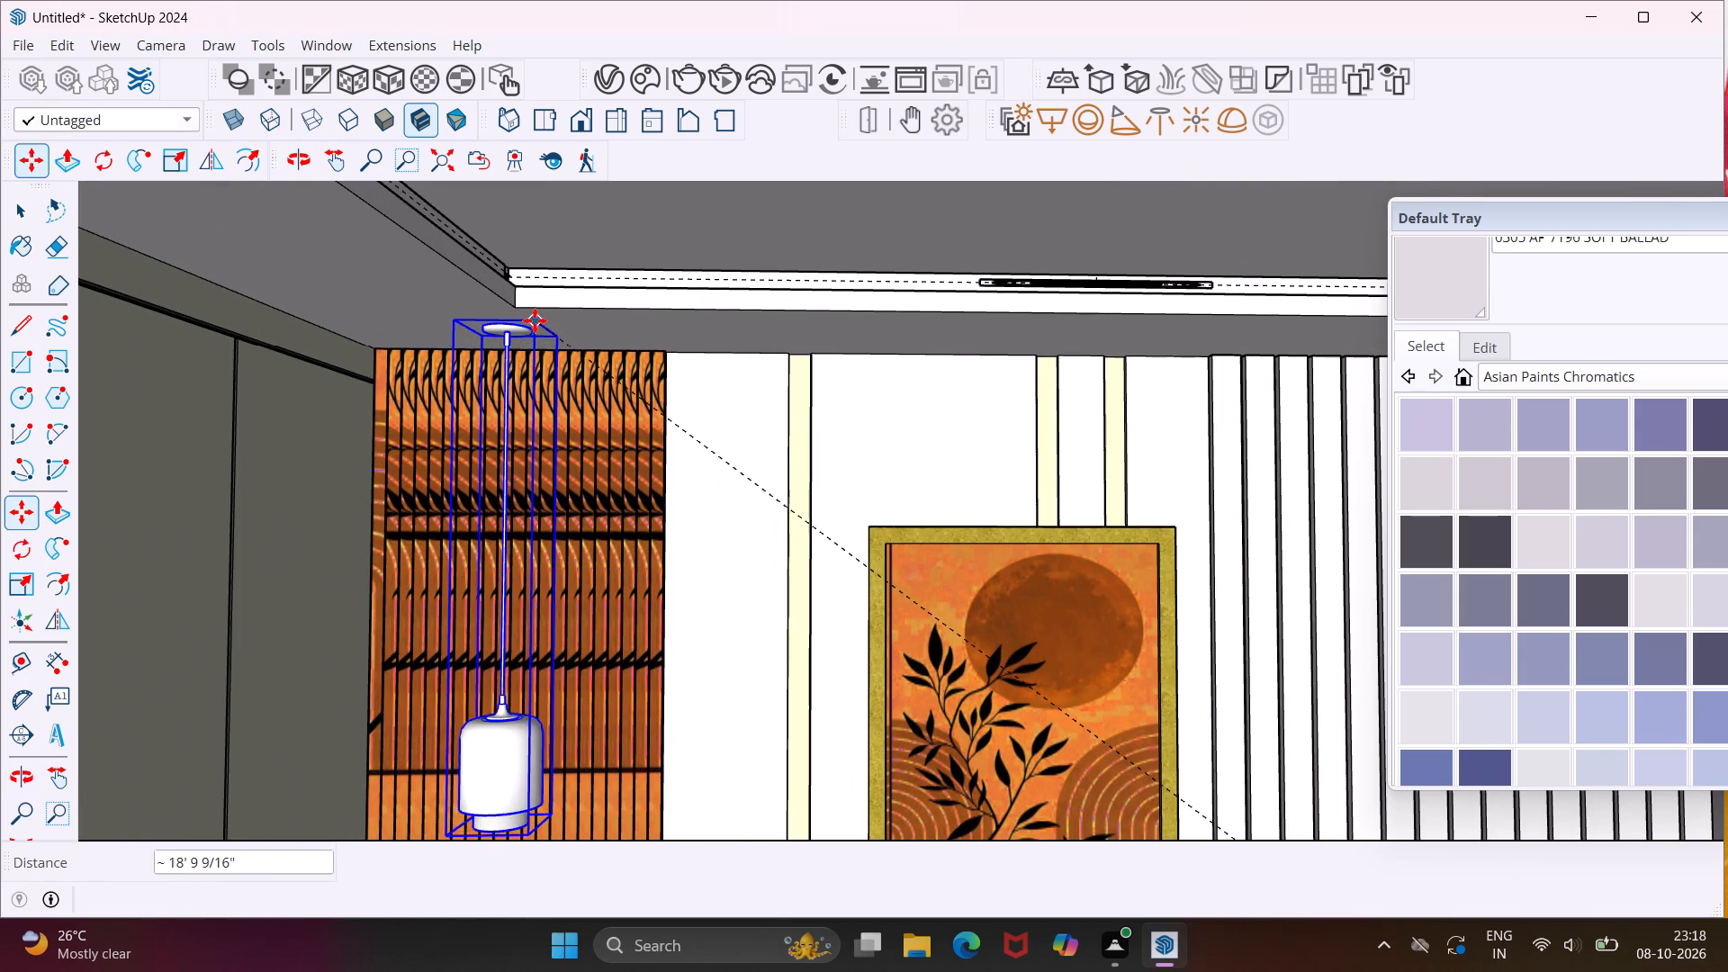
pyautogui.click(533, 318)
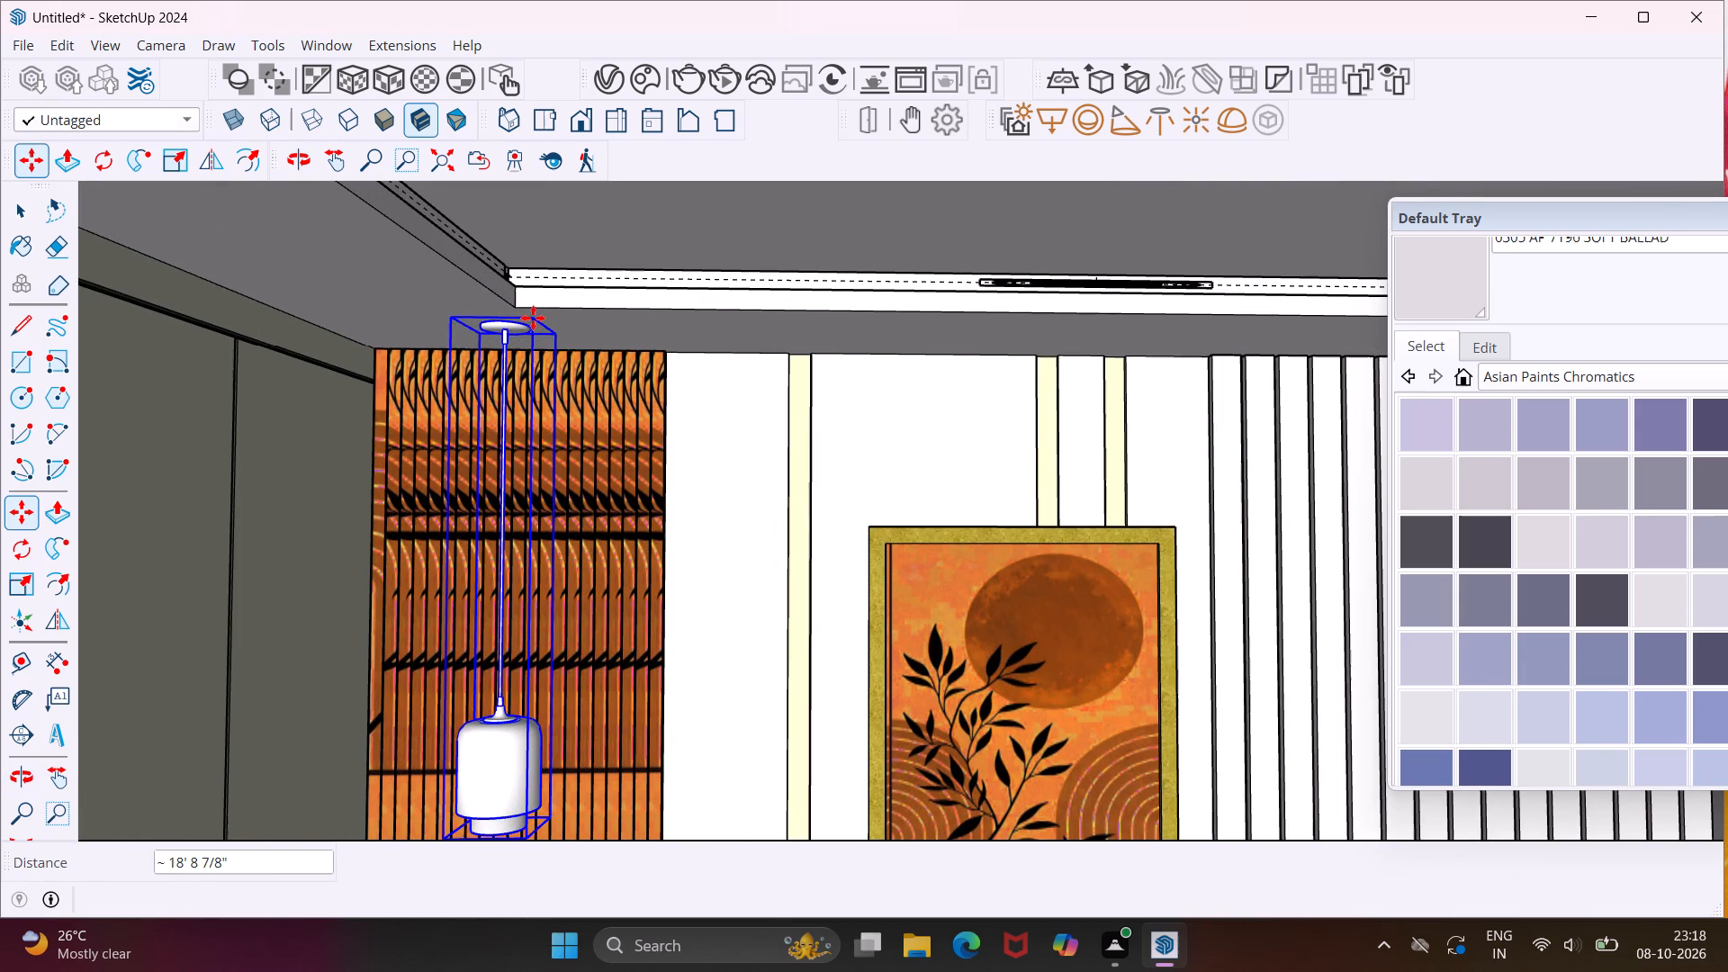
# Copy the pendant light about 8' 6 1/16" along the red axis to hang above the nightstand on the bed's other side.
pyautogui.click(583, 334)
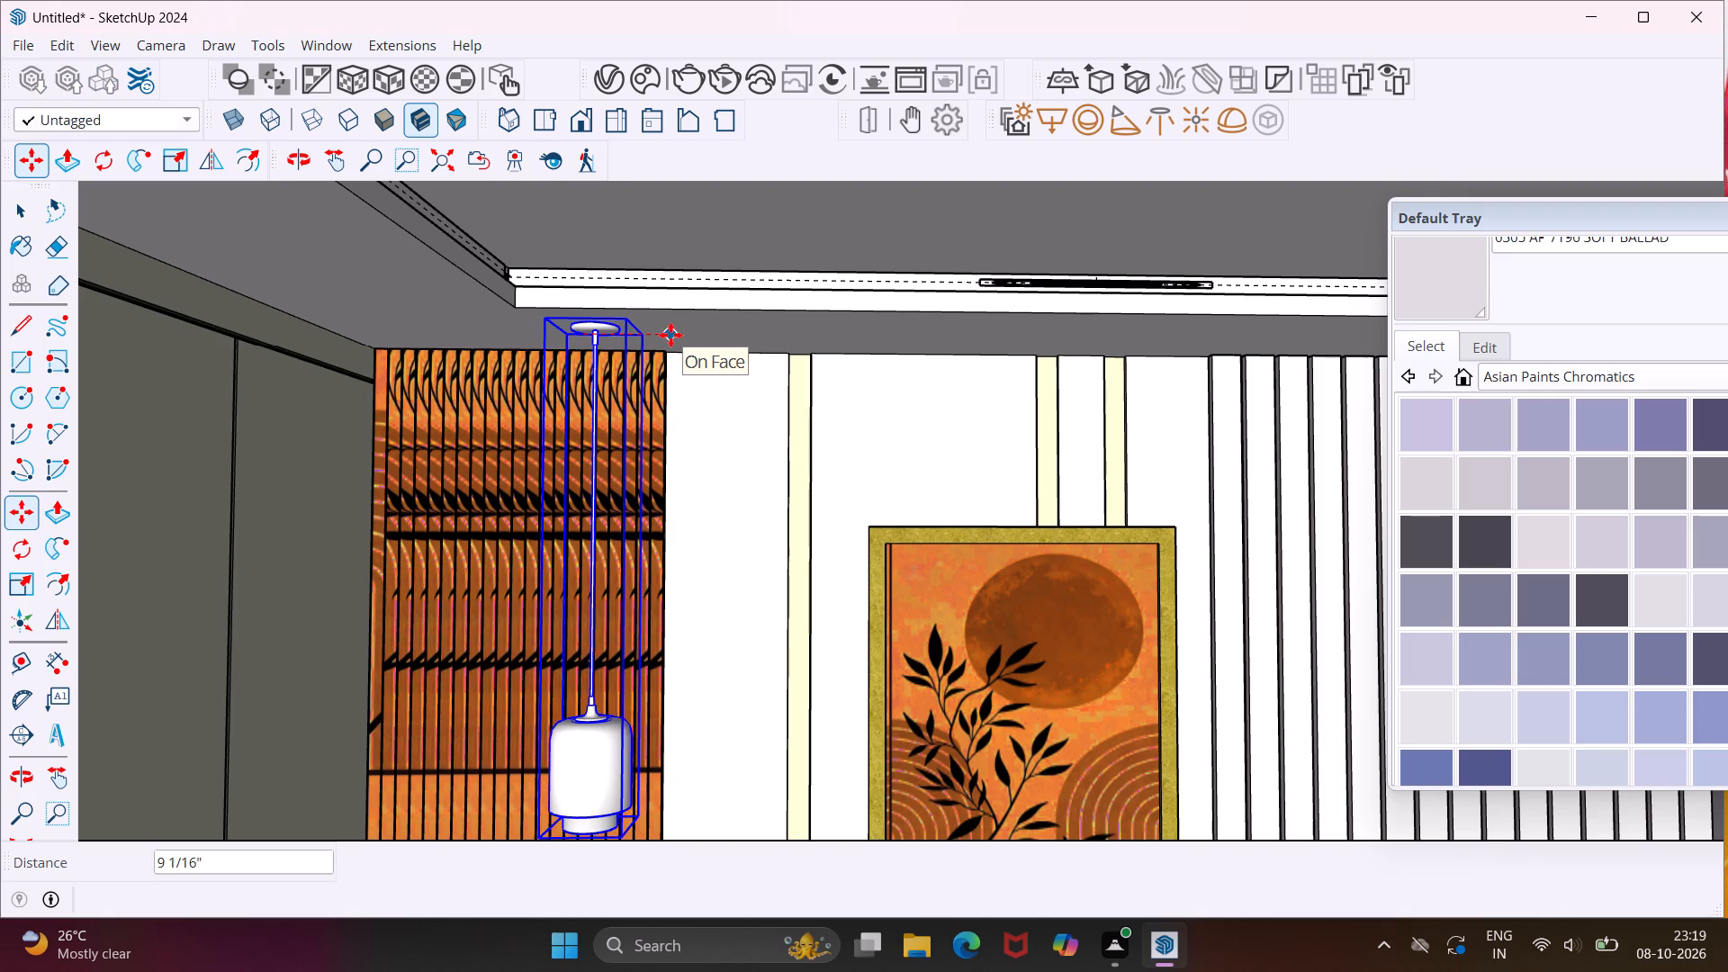
pyautogui.scroll(-9, 670, 335)
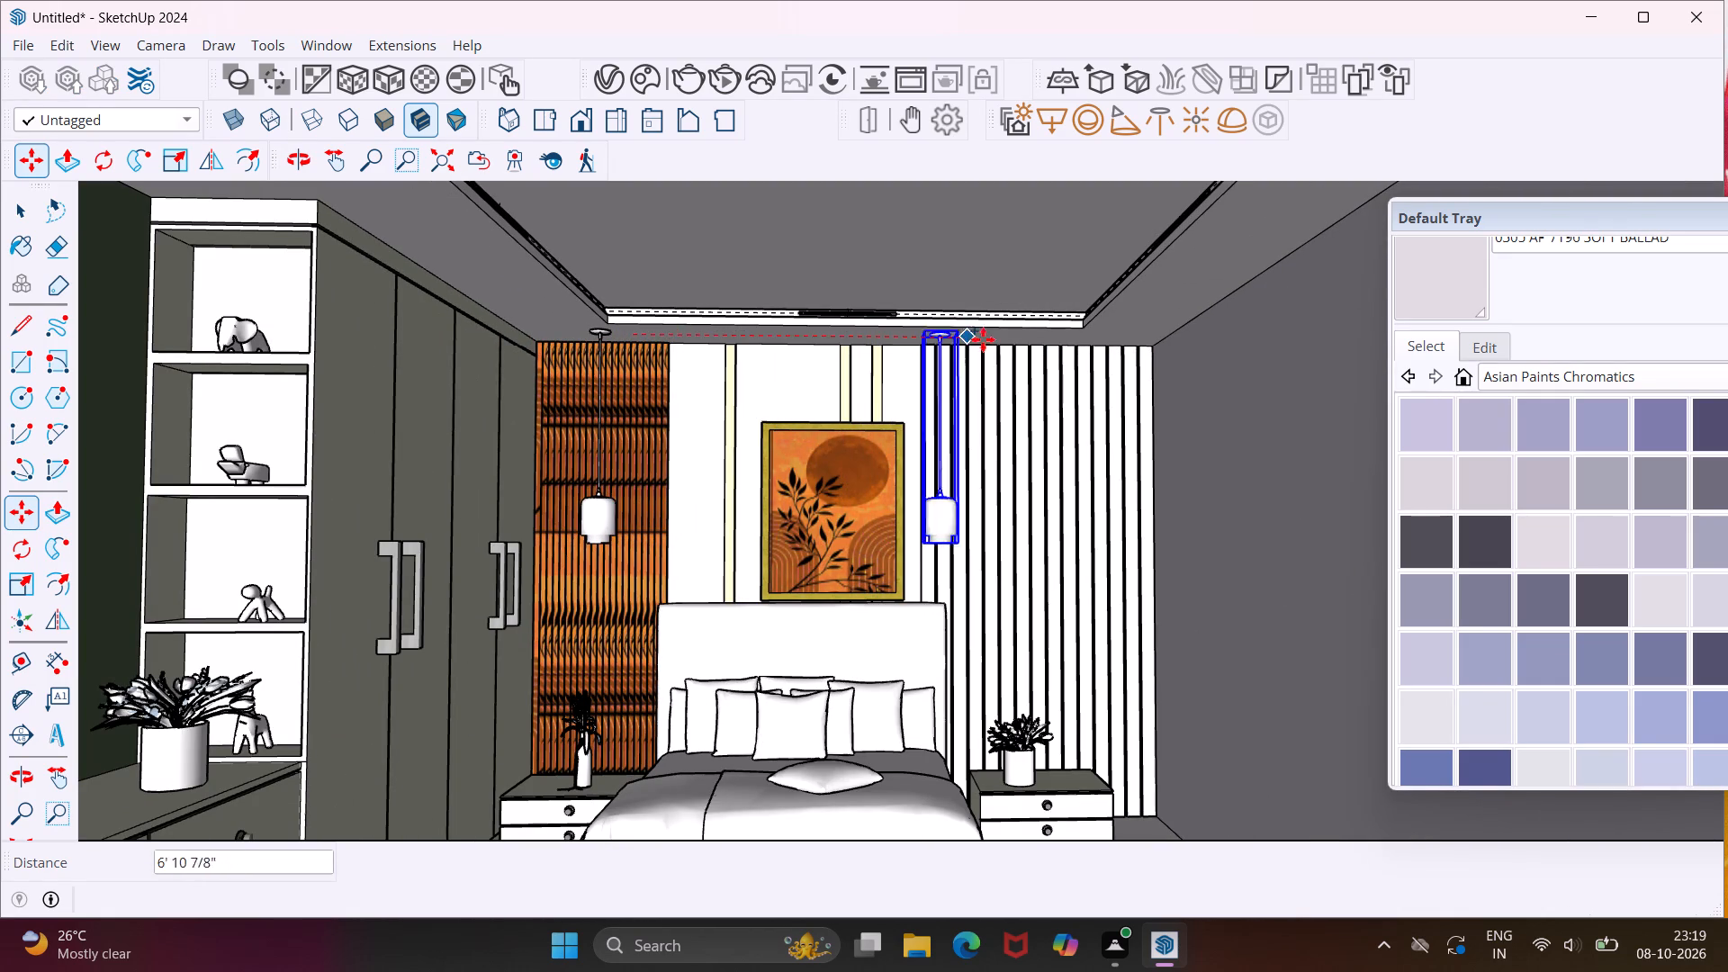
pyautogui.click(1040, 344)
pyautogui.press('Escape')
pyautogui.press('space')
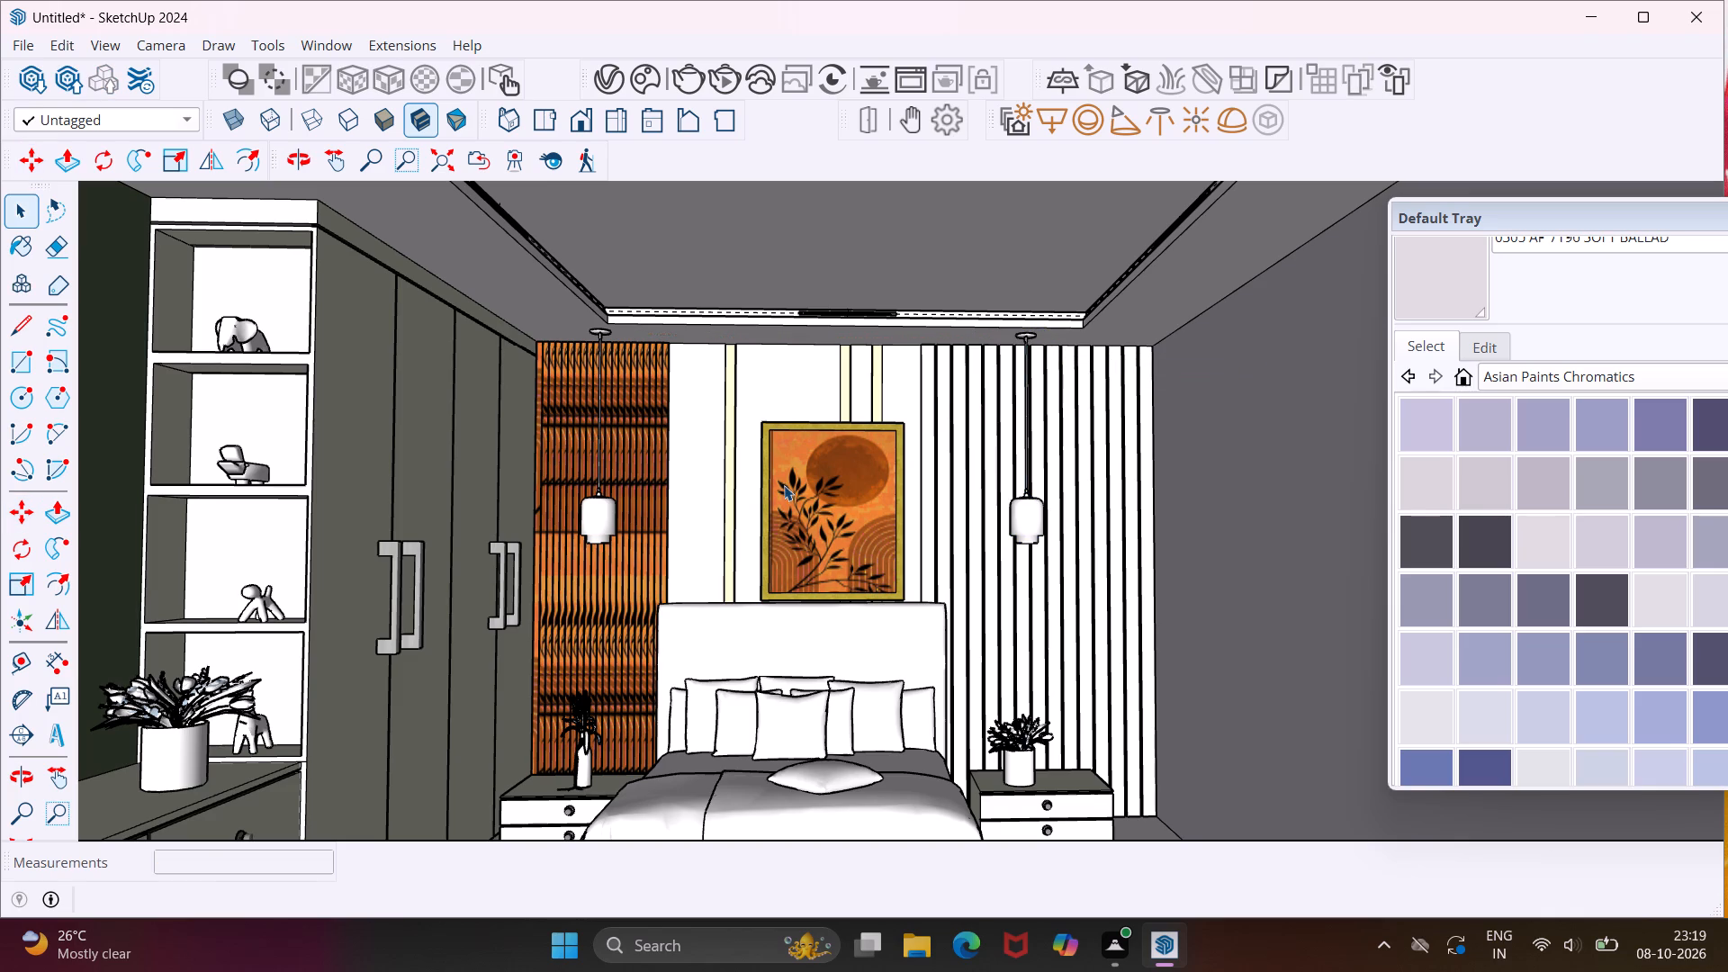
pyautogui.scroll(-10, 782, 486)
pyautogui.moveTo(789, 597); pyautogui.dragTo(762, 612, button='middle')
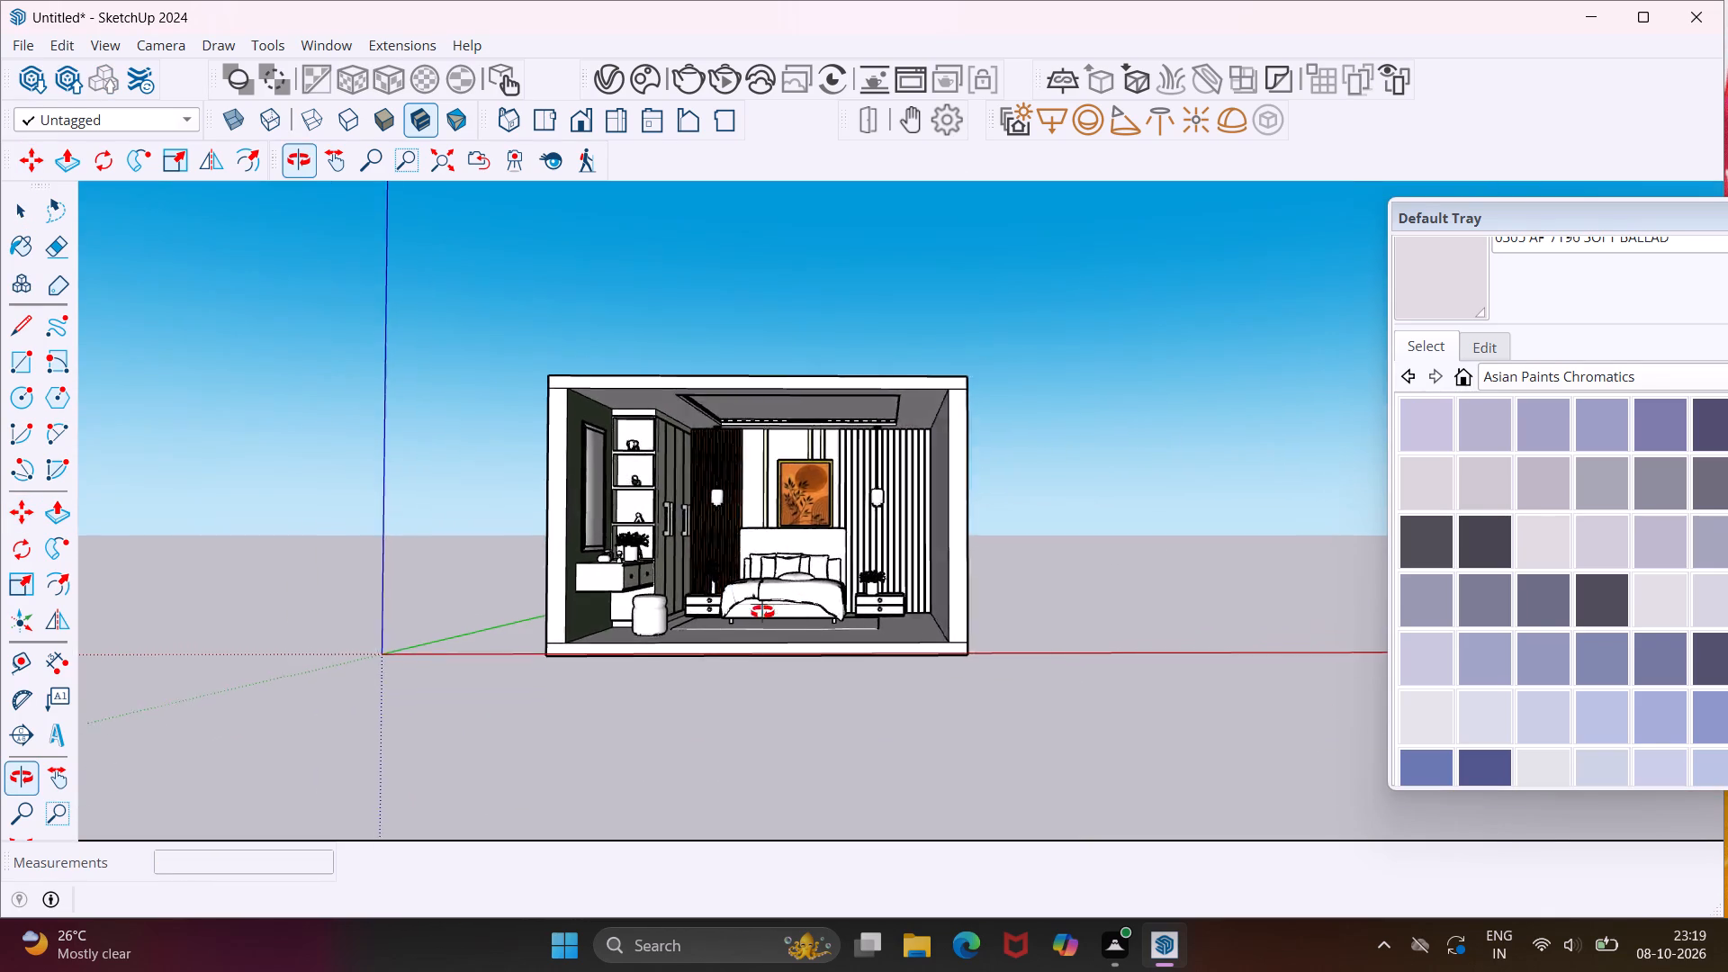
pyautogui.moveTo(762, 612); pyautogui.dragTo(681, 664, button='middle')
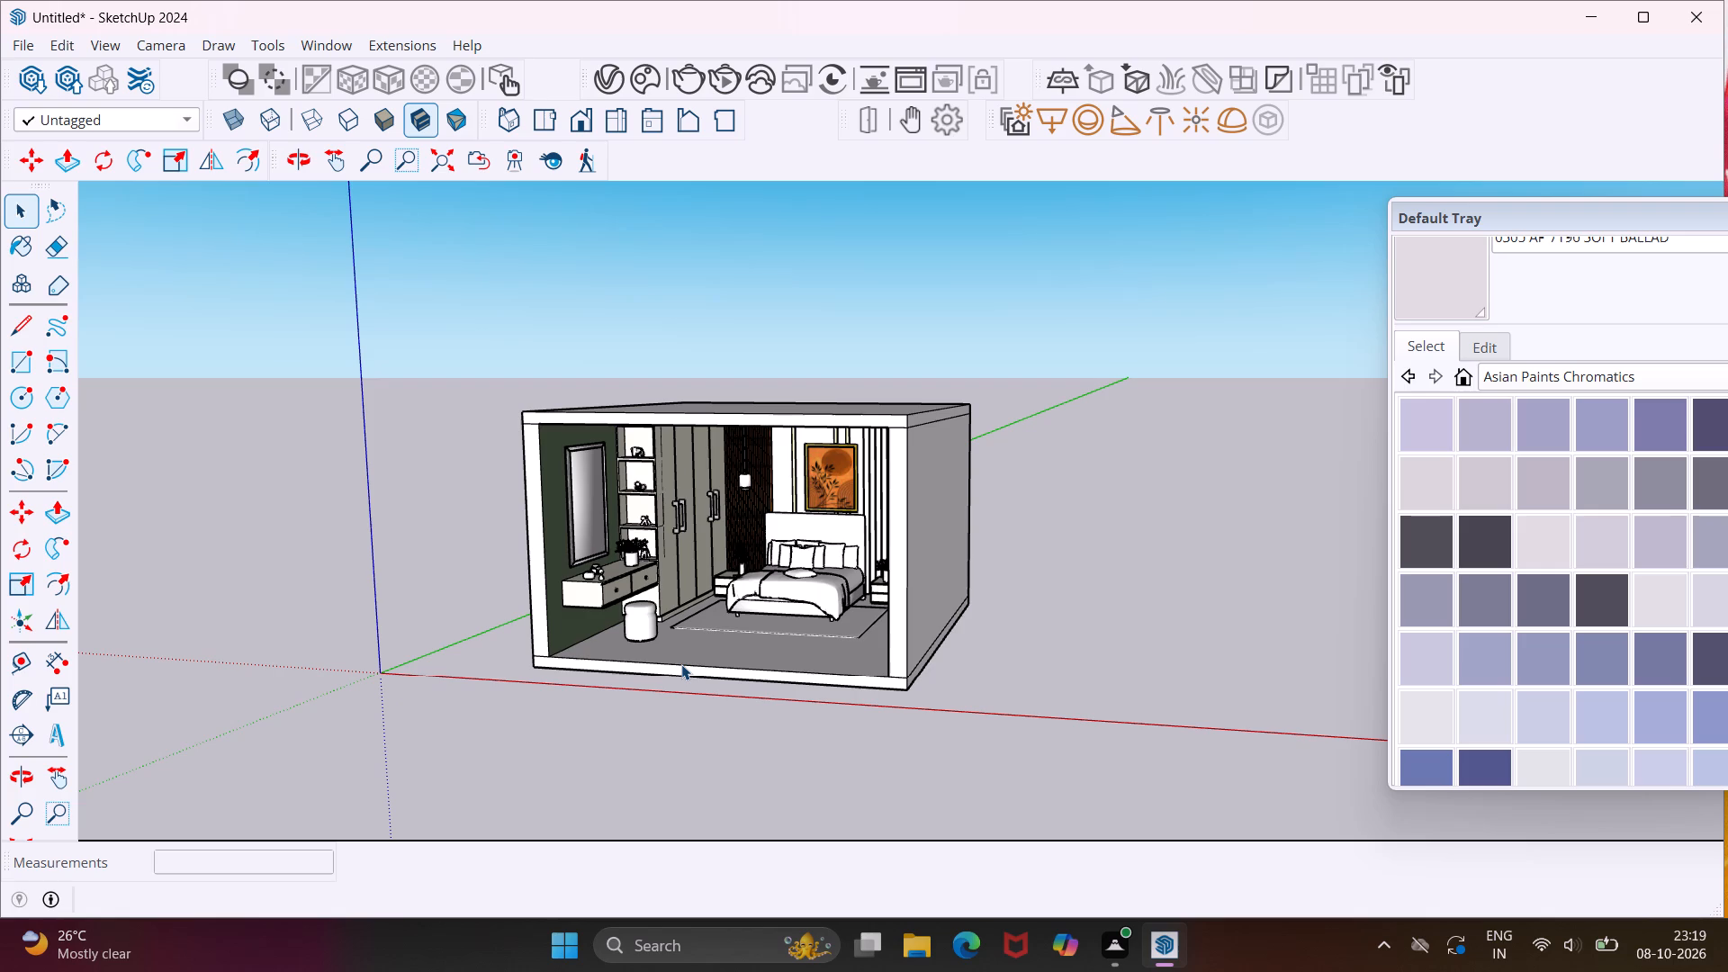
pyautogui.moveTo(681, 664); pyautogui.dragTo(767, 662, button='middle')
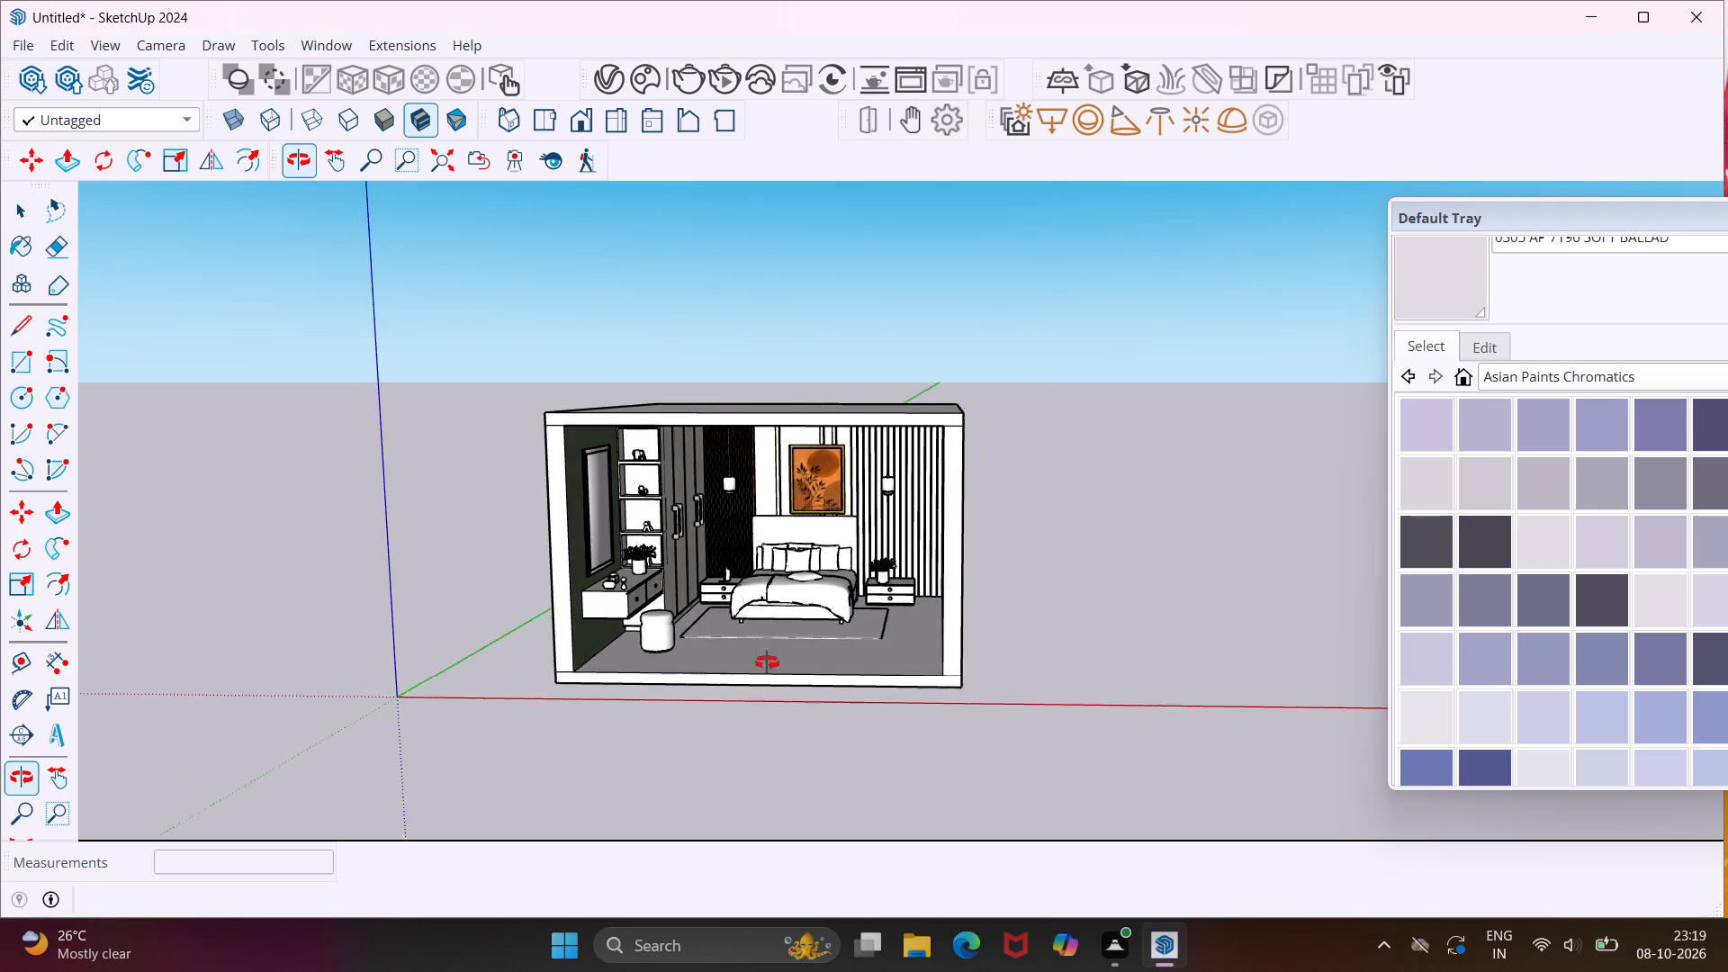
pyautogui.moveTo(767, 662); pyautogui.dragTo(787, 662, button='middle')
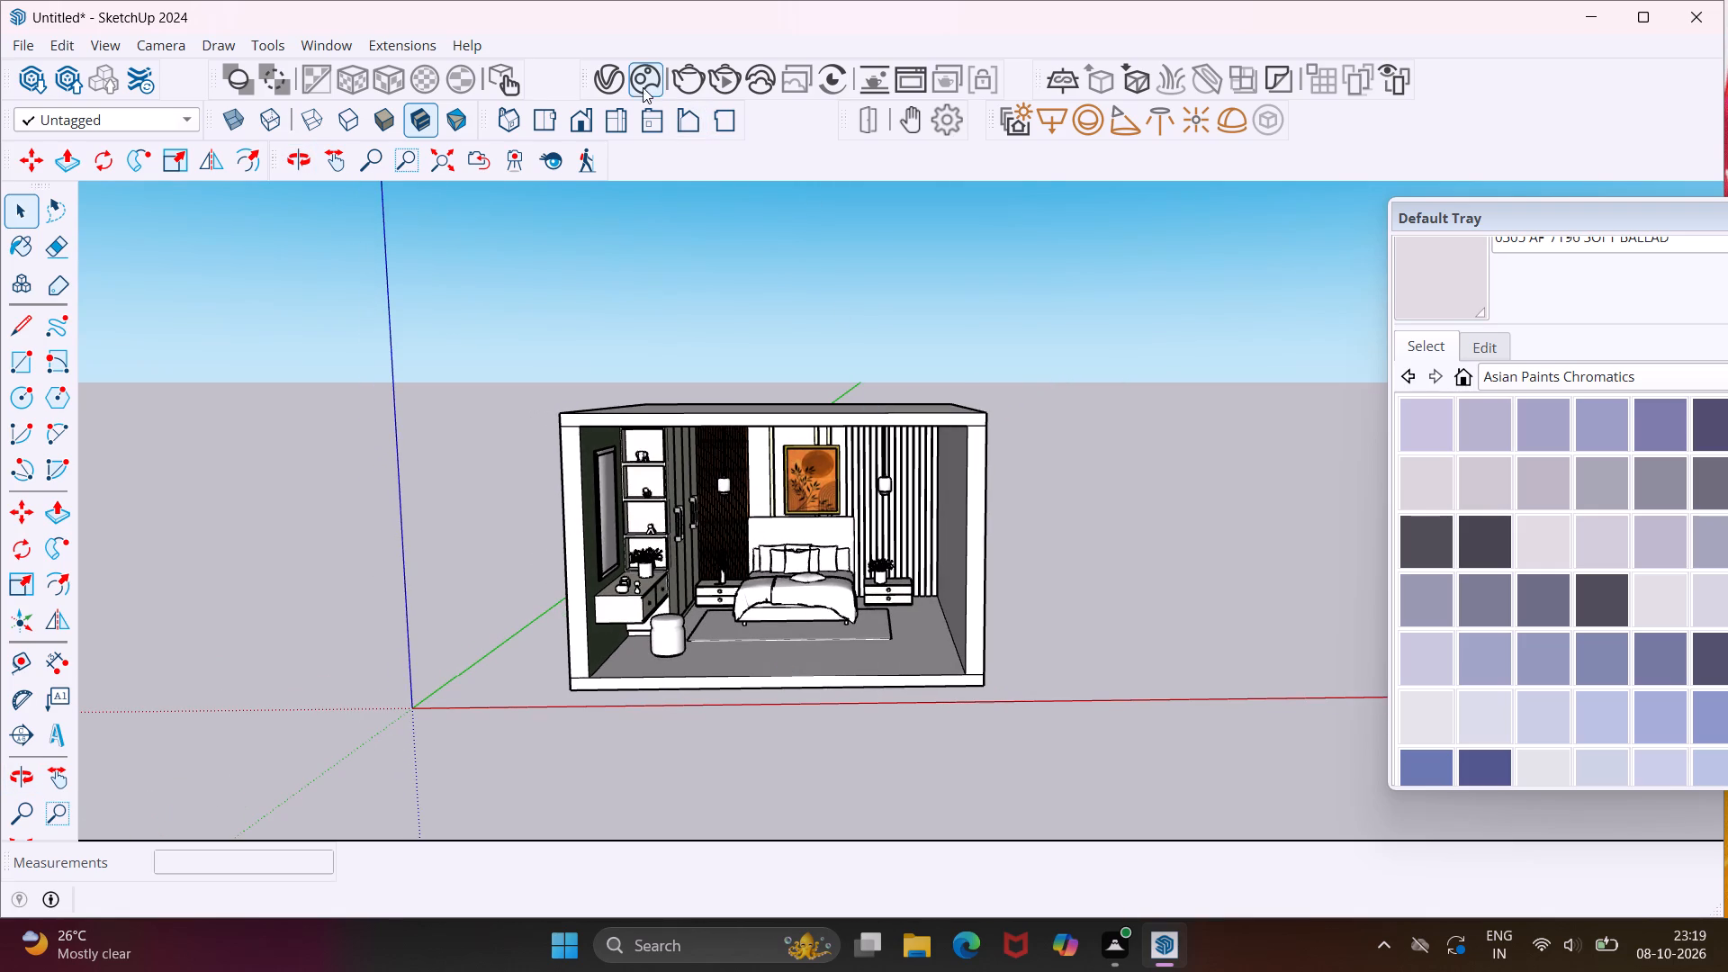
# Import the Tiles Simple 02 100cm material from the downloaded Tiles materials in Chaos Cosmos.
pyautogui.click(624, 82)
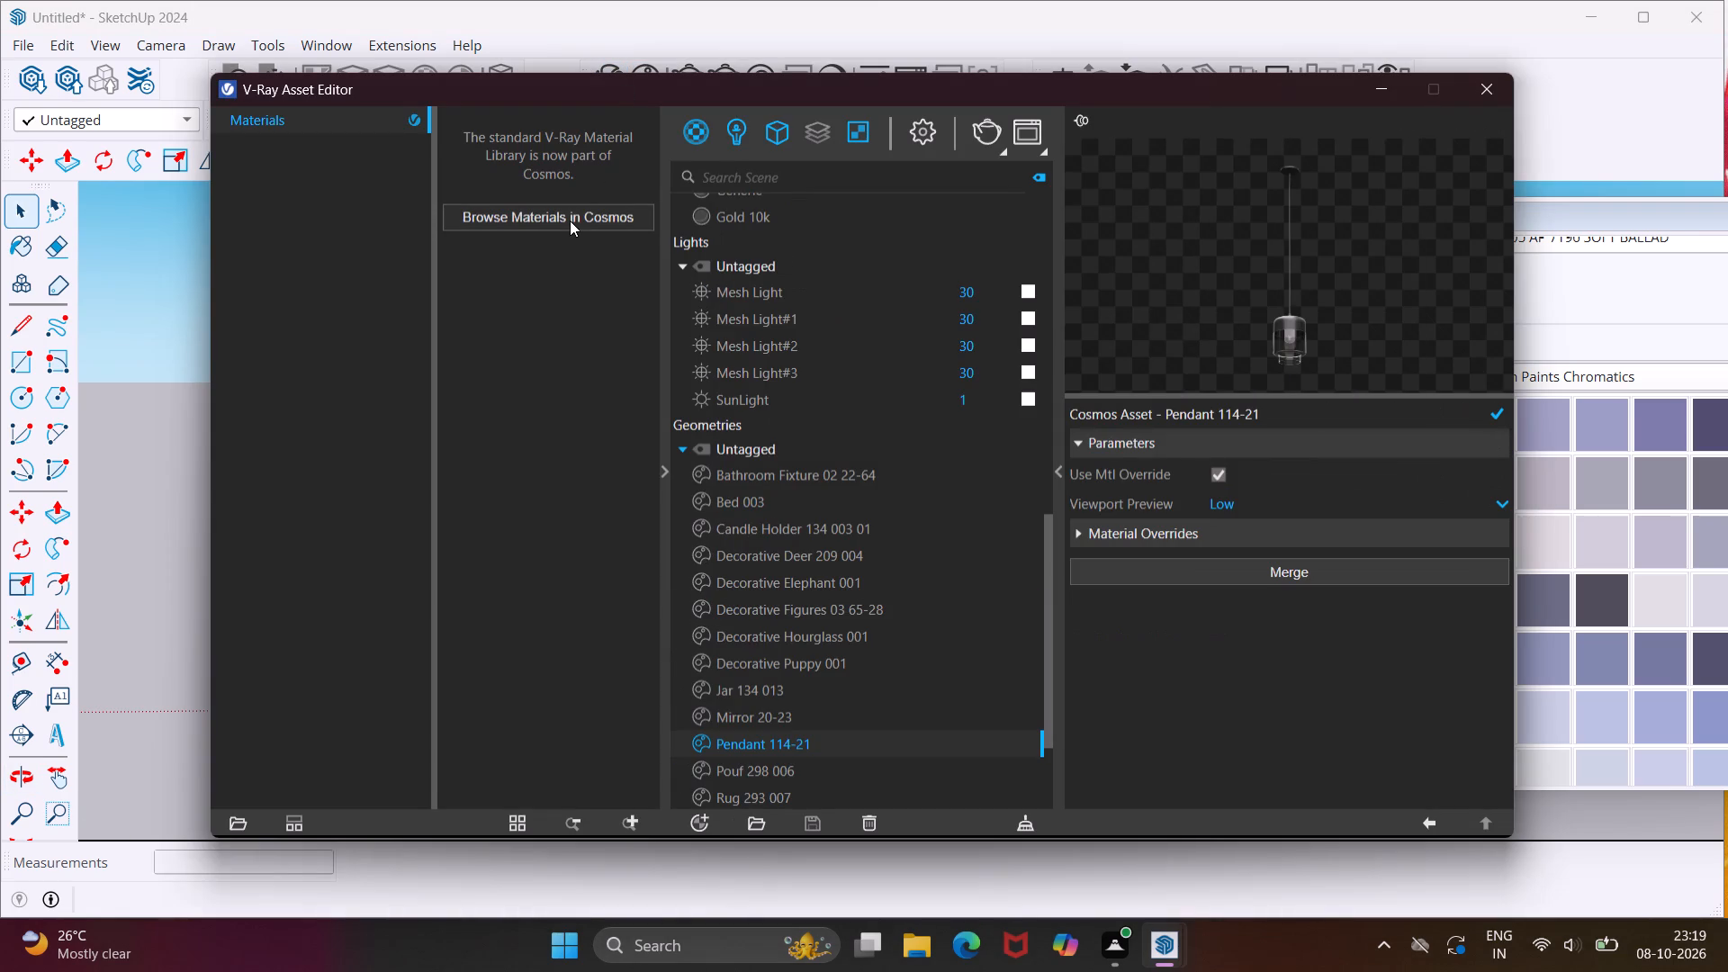
pyautogui.click(570, 221)
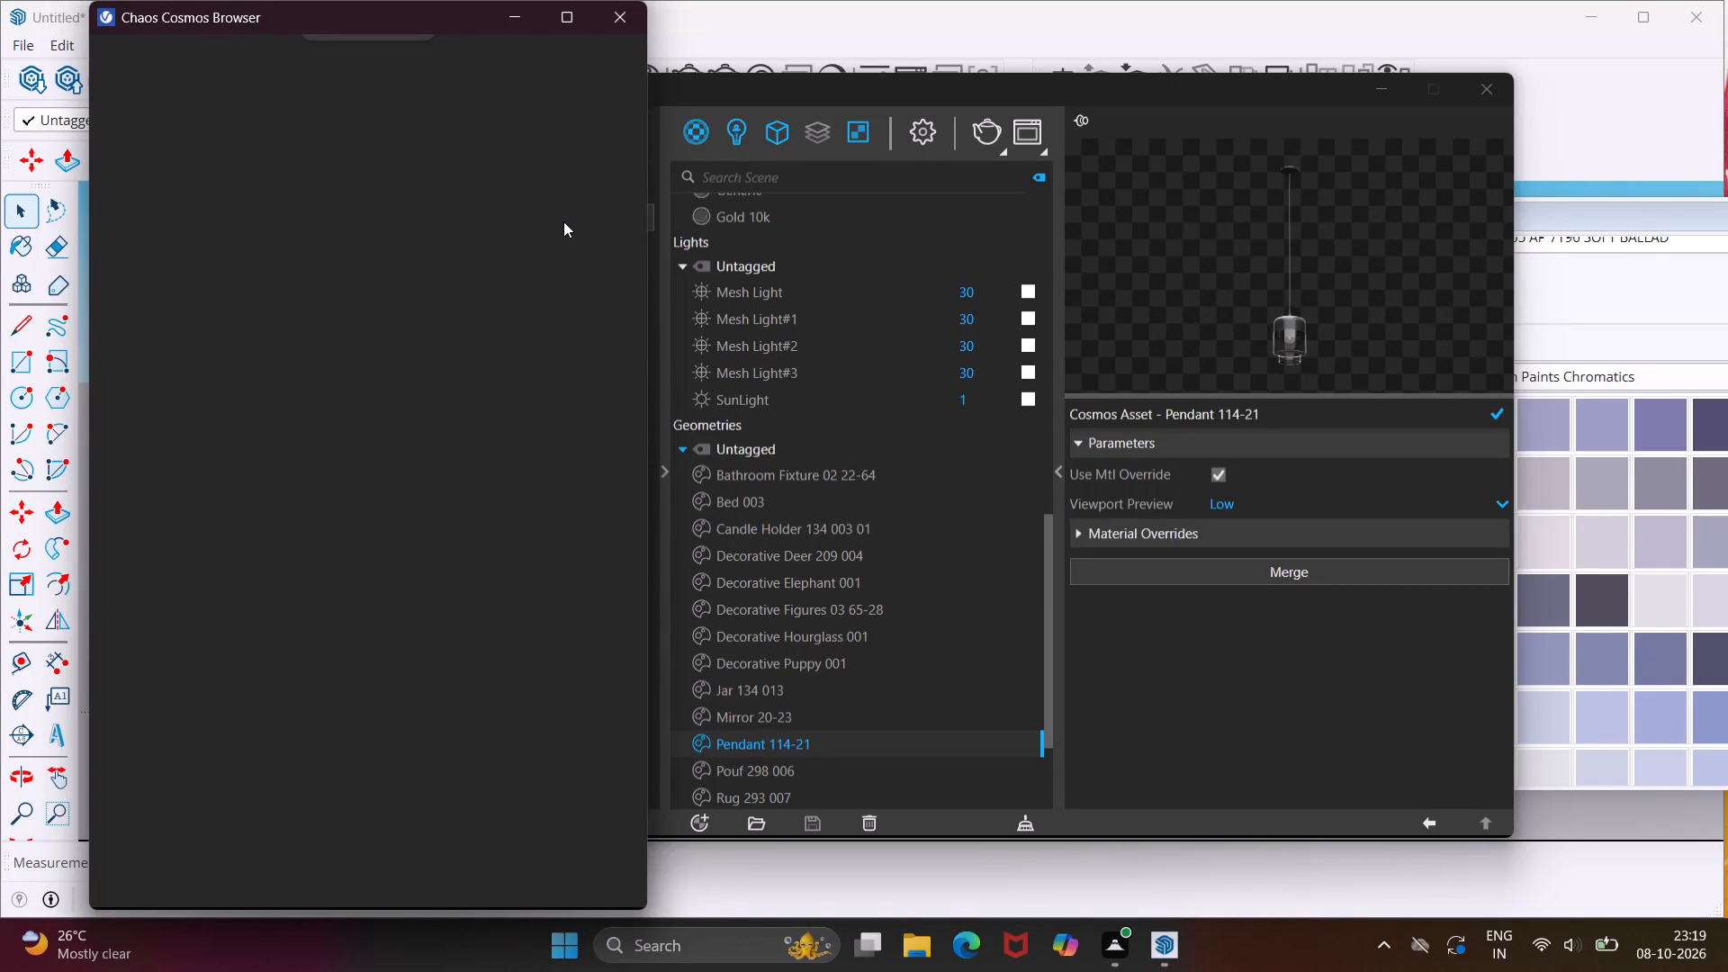
pyautogui.click(620, 31)
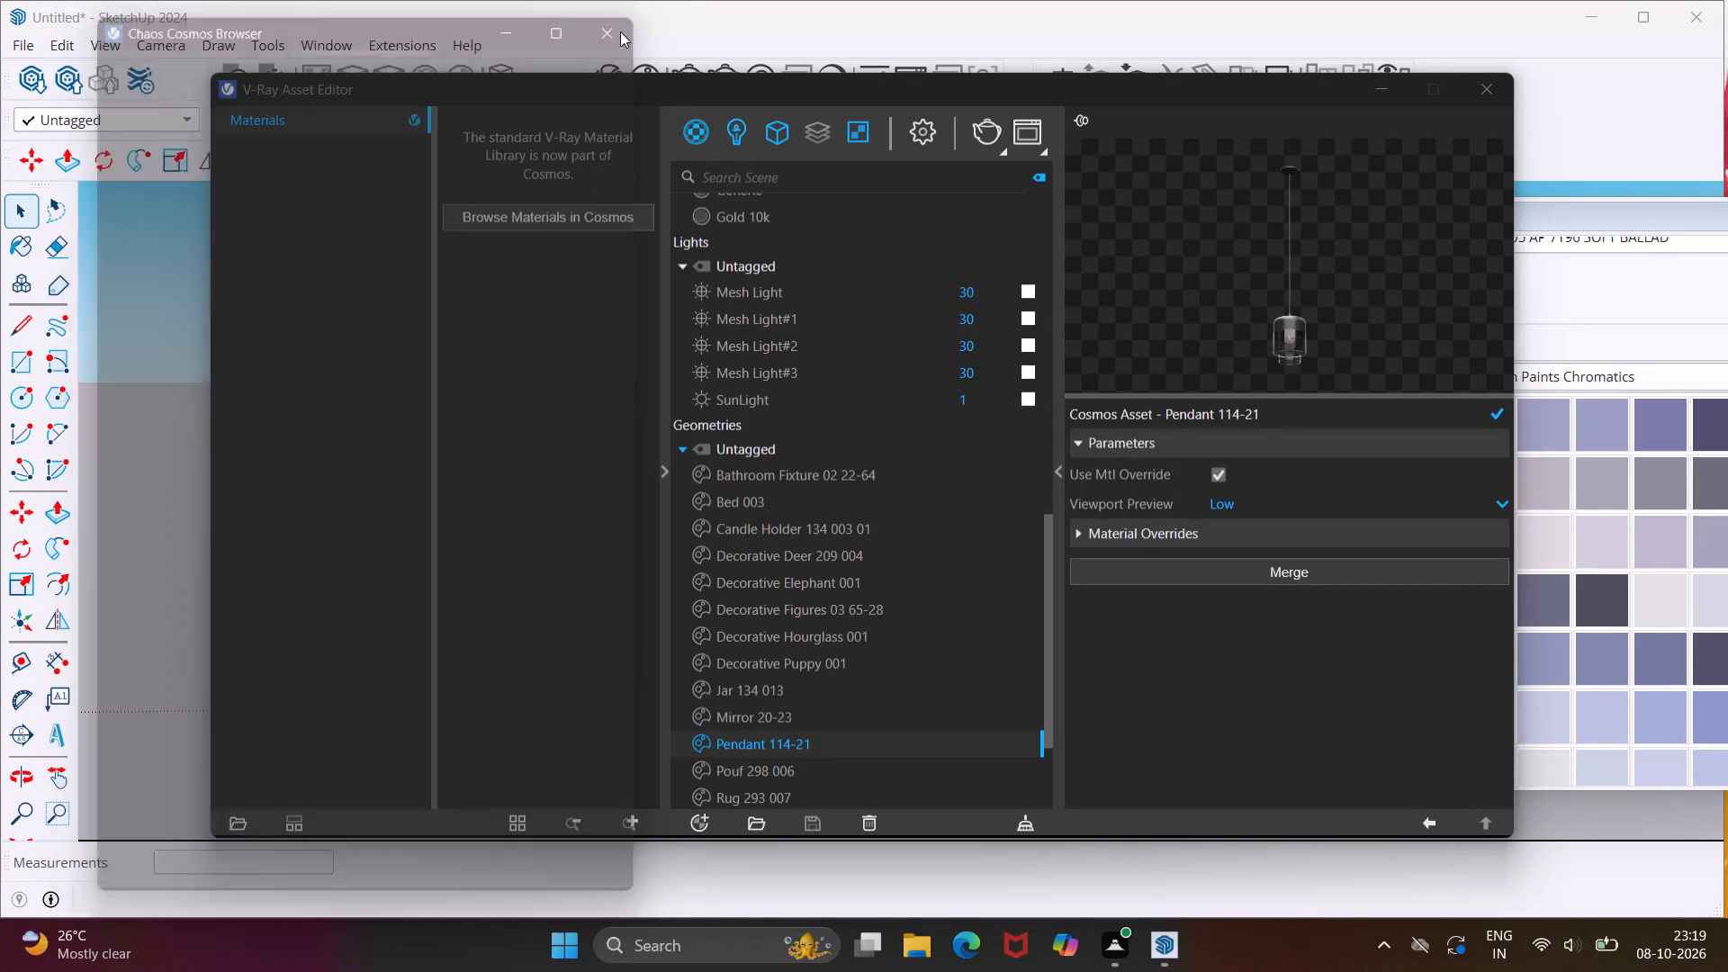
pyautogui.click(692, 122)
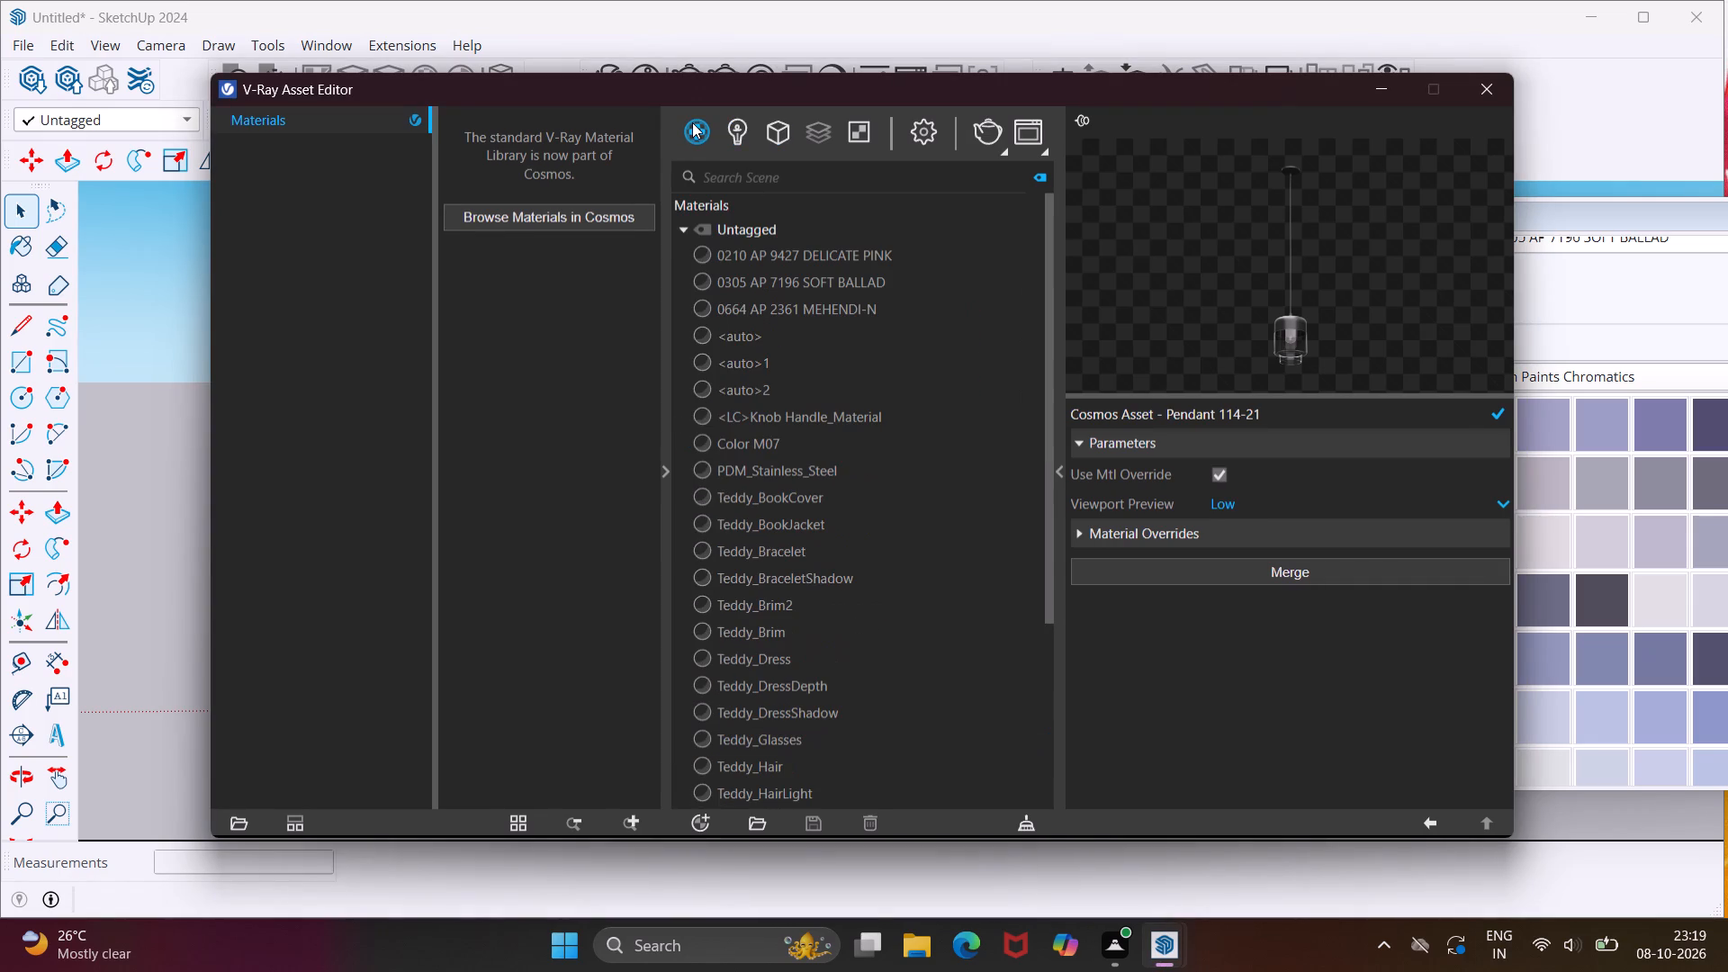
pyautogui.click(634, 209)
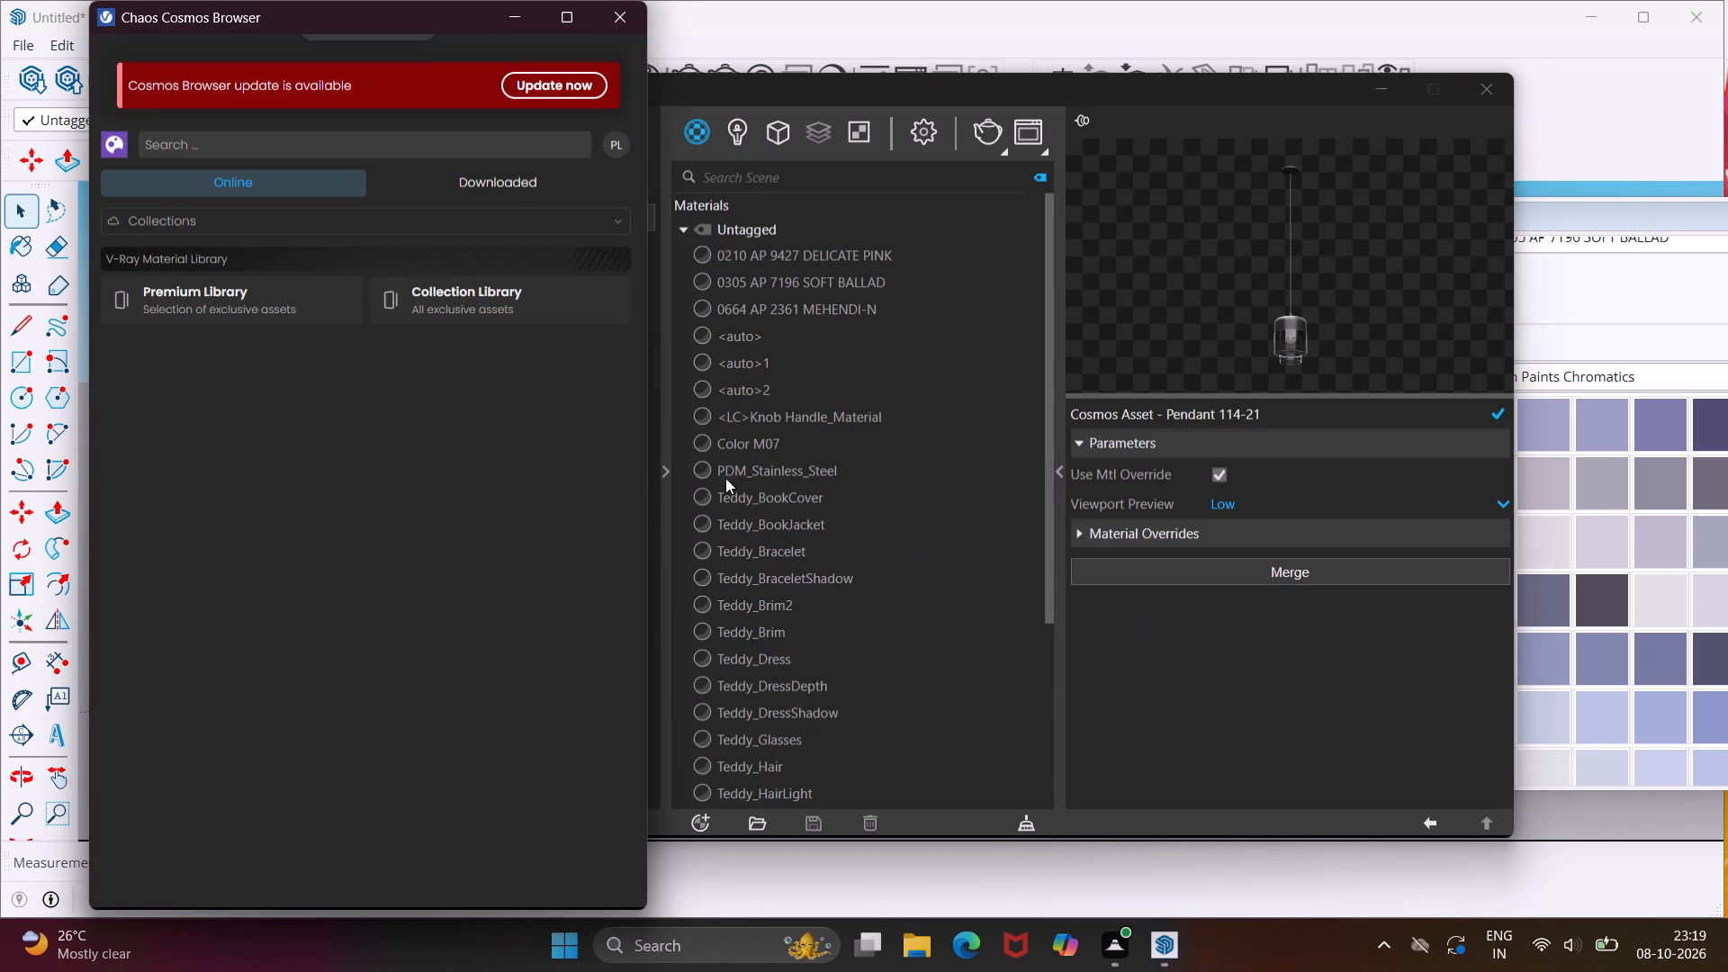
pyautogui.click(540, 184)
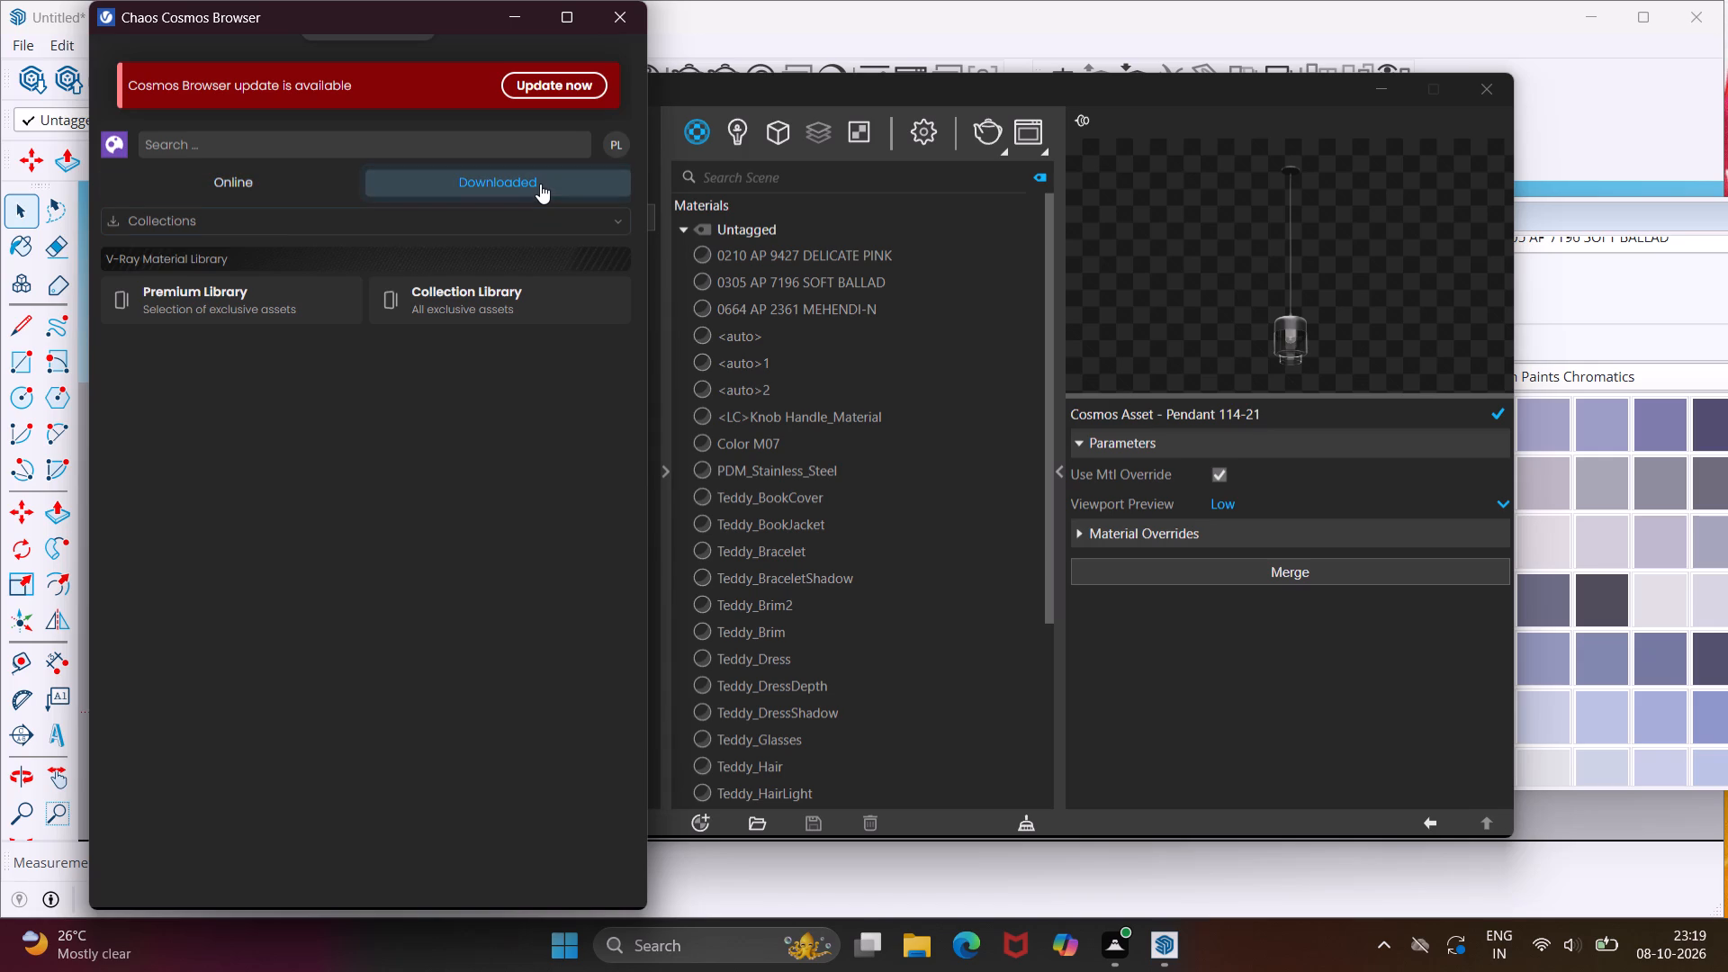
pyautogui.click(569, 213)
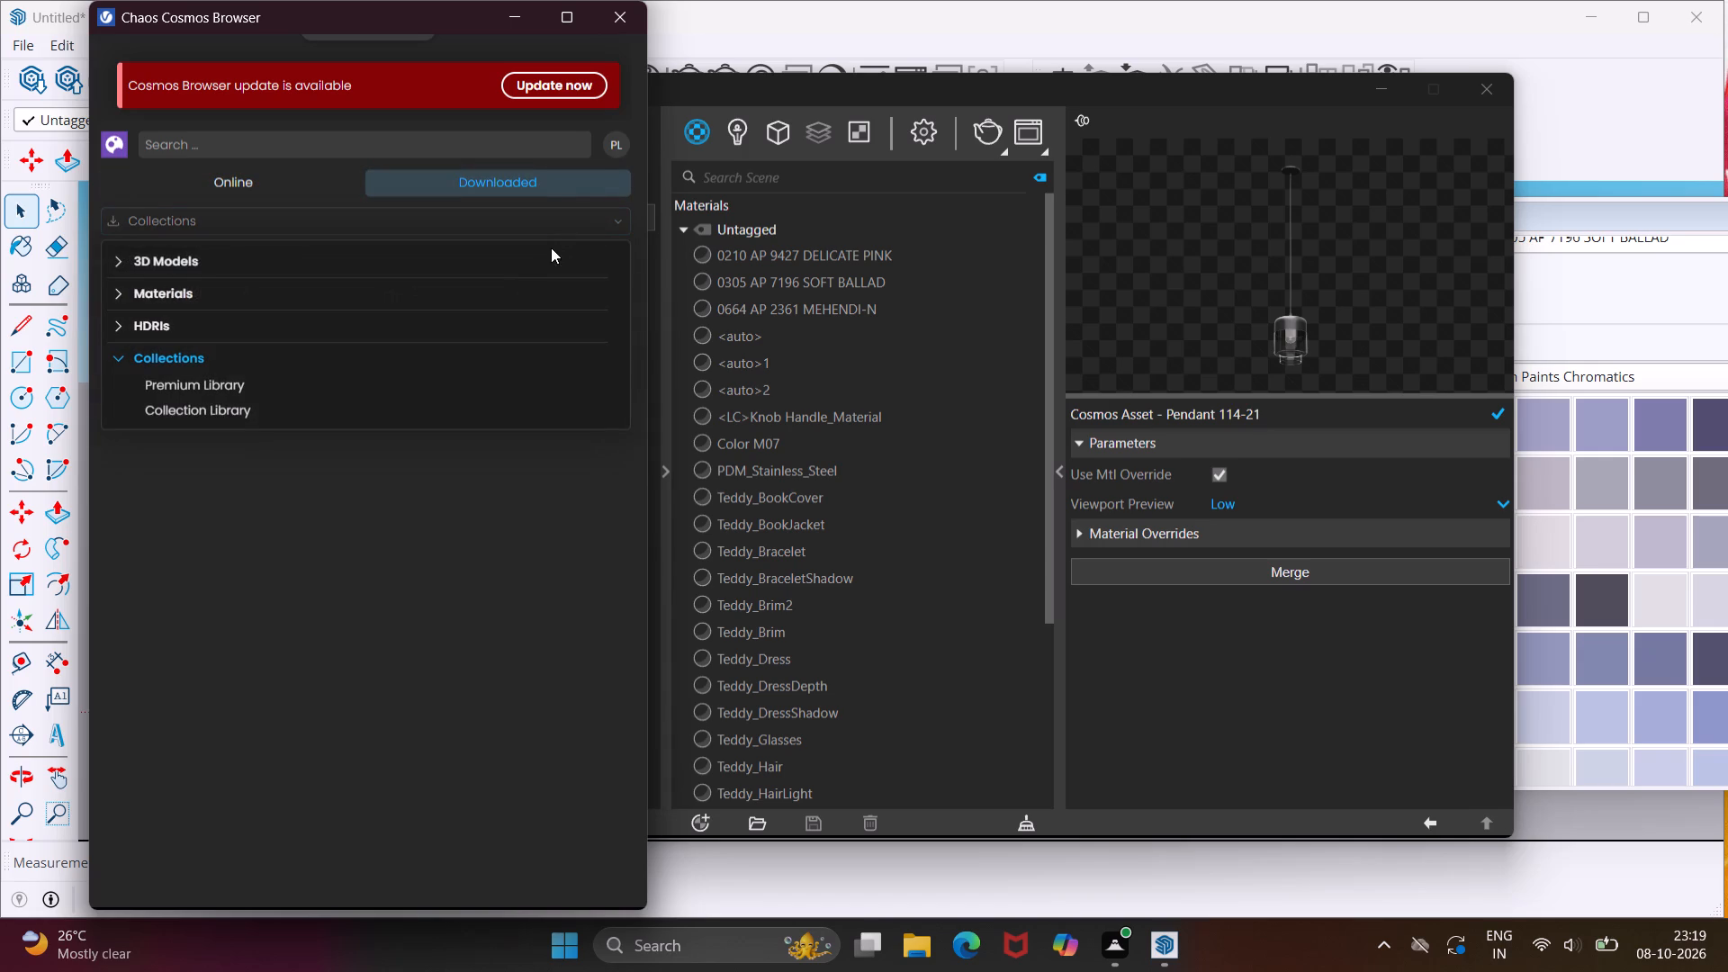
pyautogui.click(229, 272)
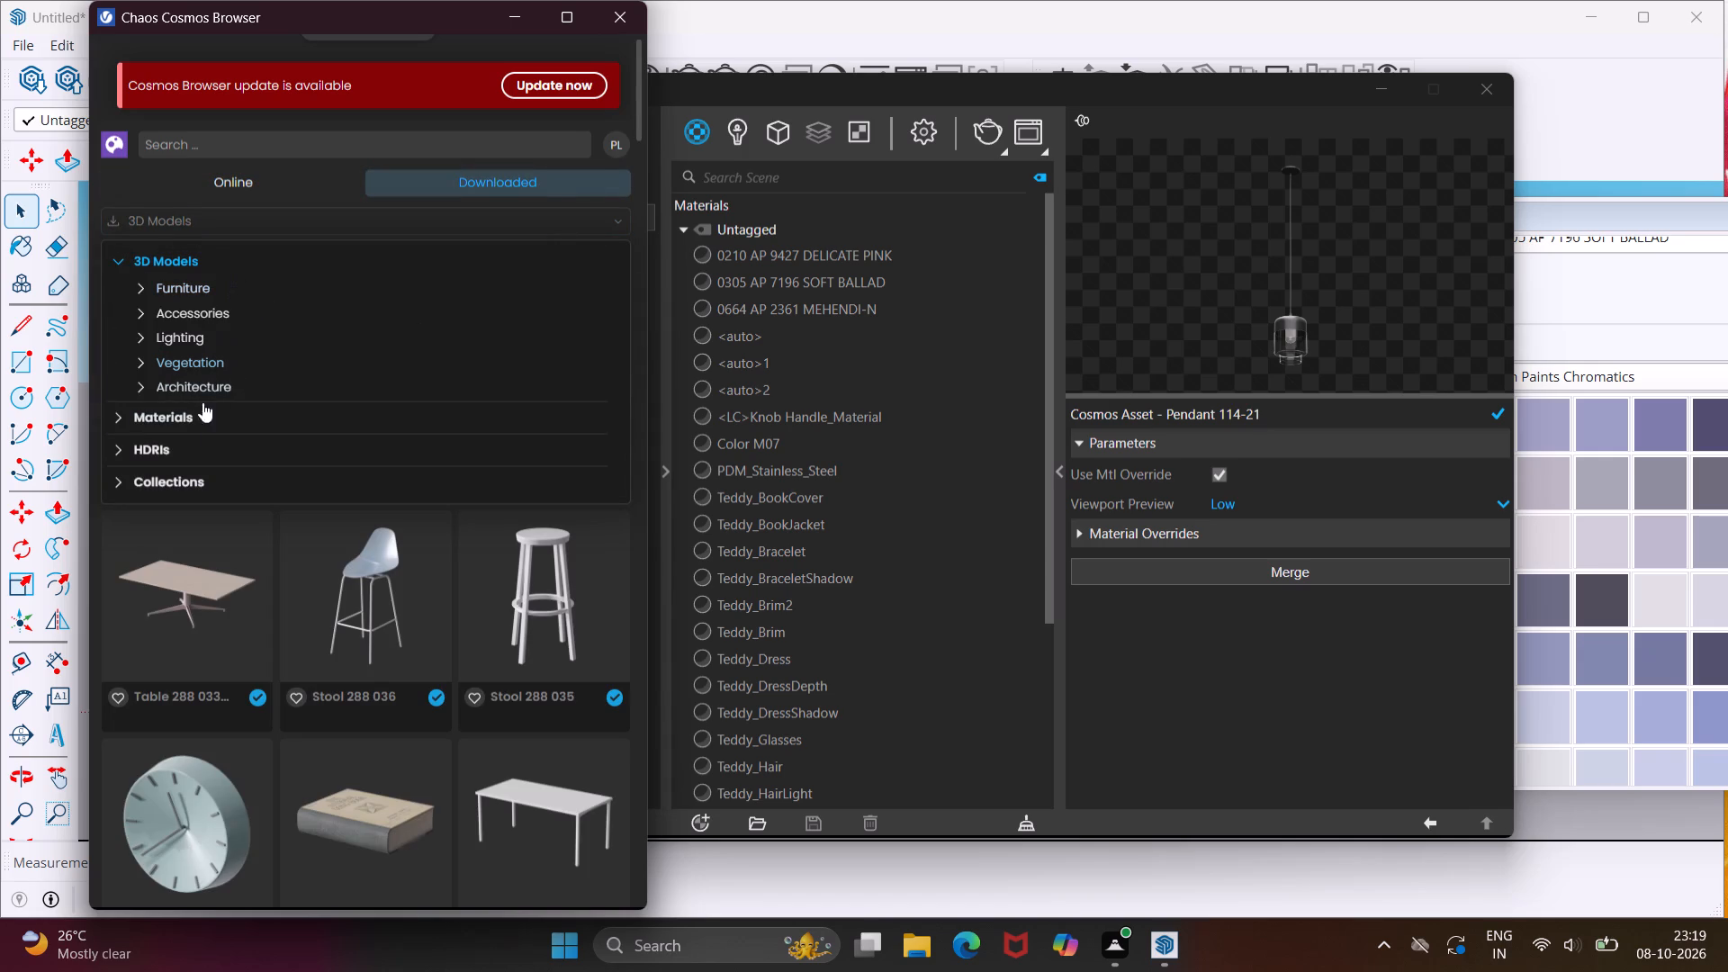
pyautogui.click(186, 428)
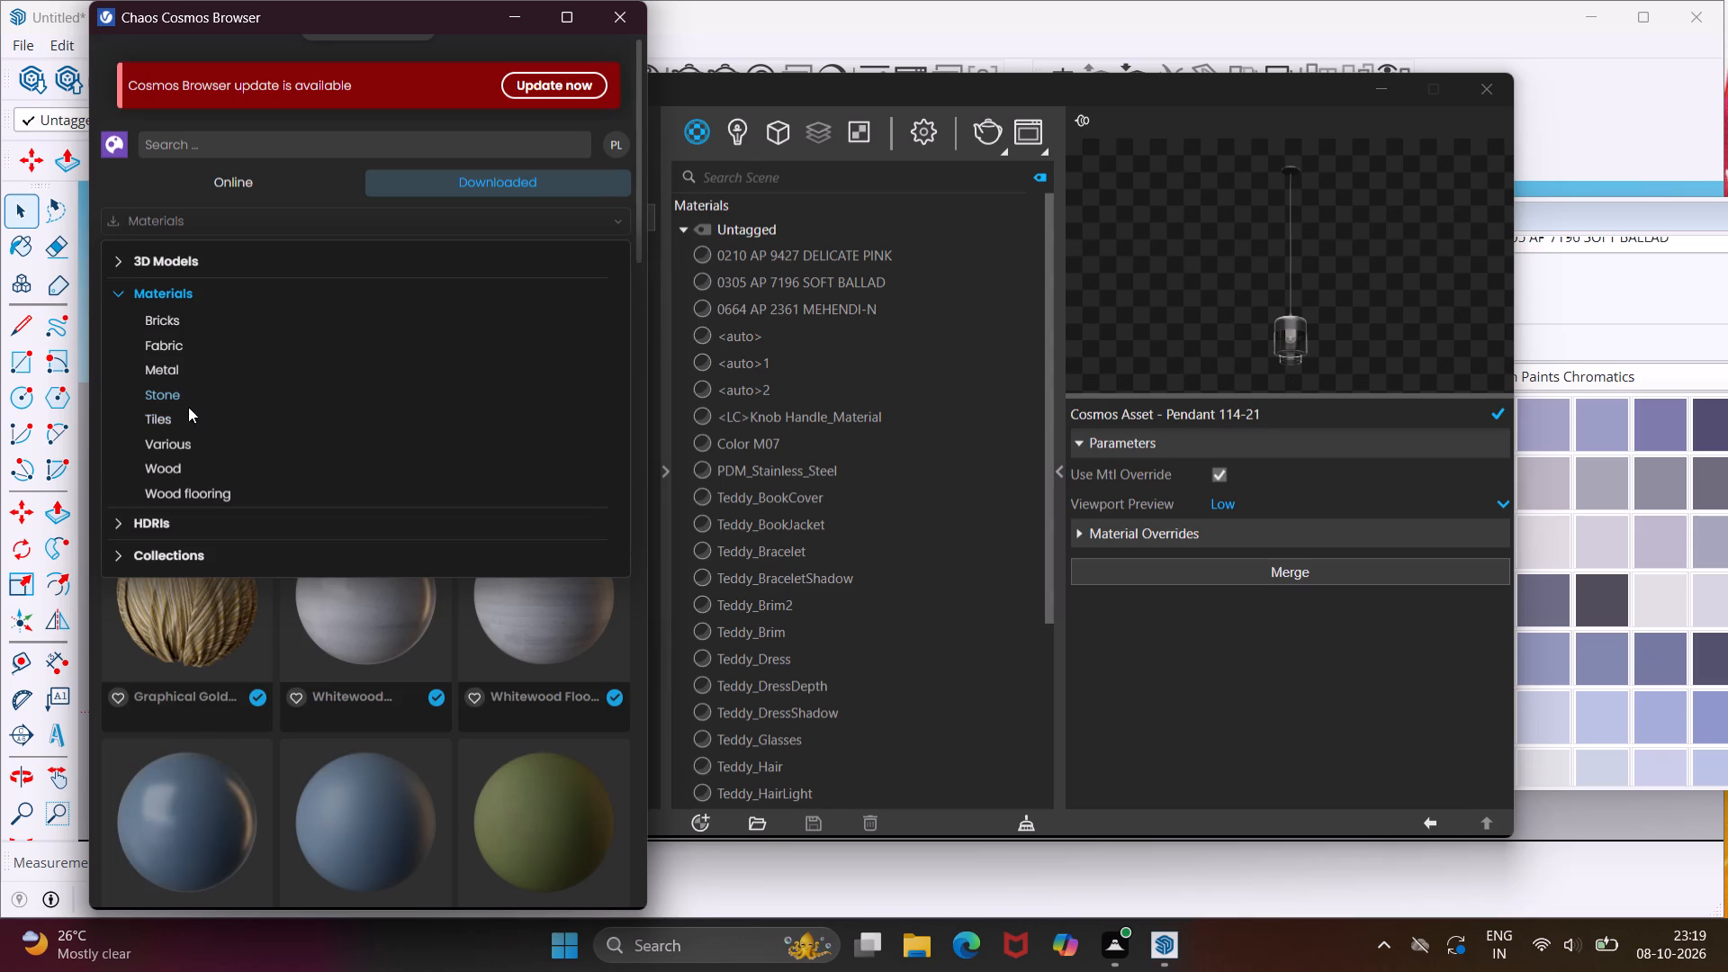
pyautogui.click(188, 416)
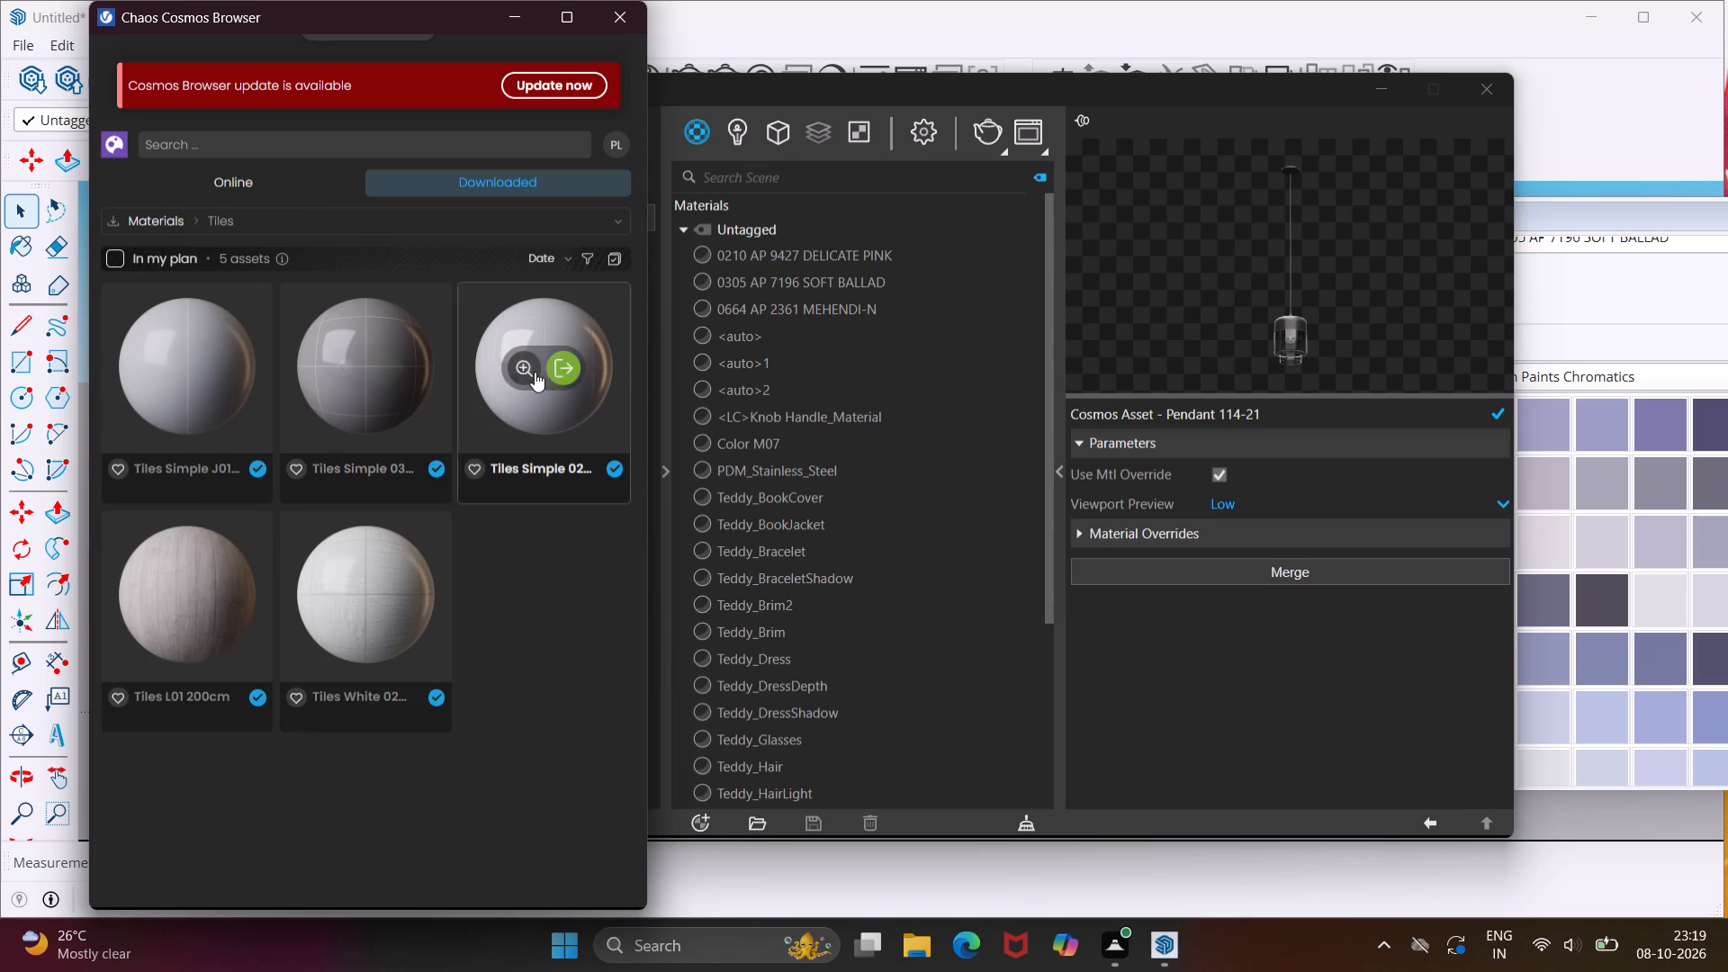
pyautogui.click(566, 364)
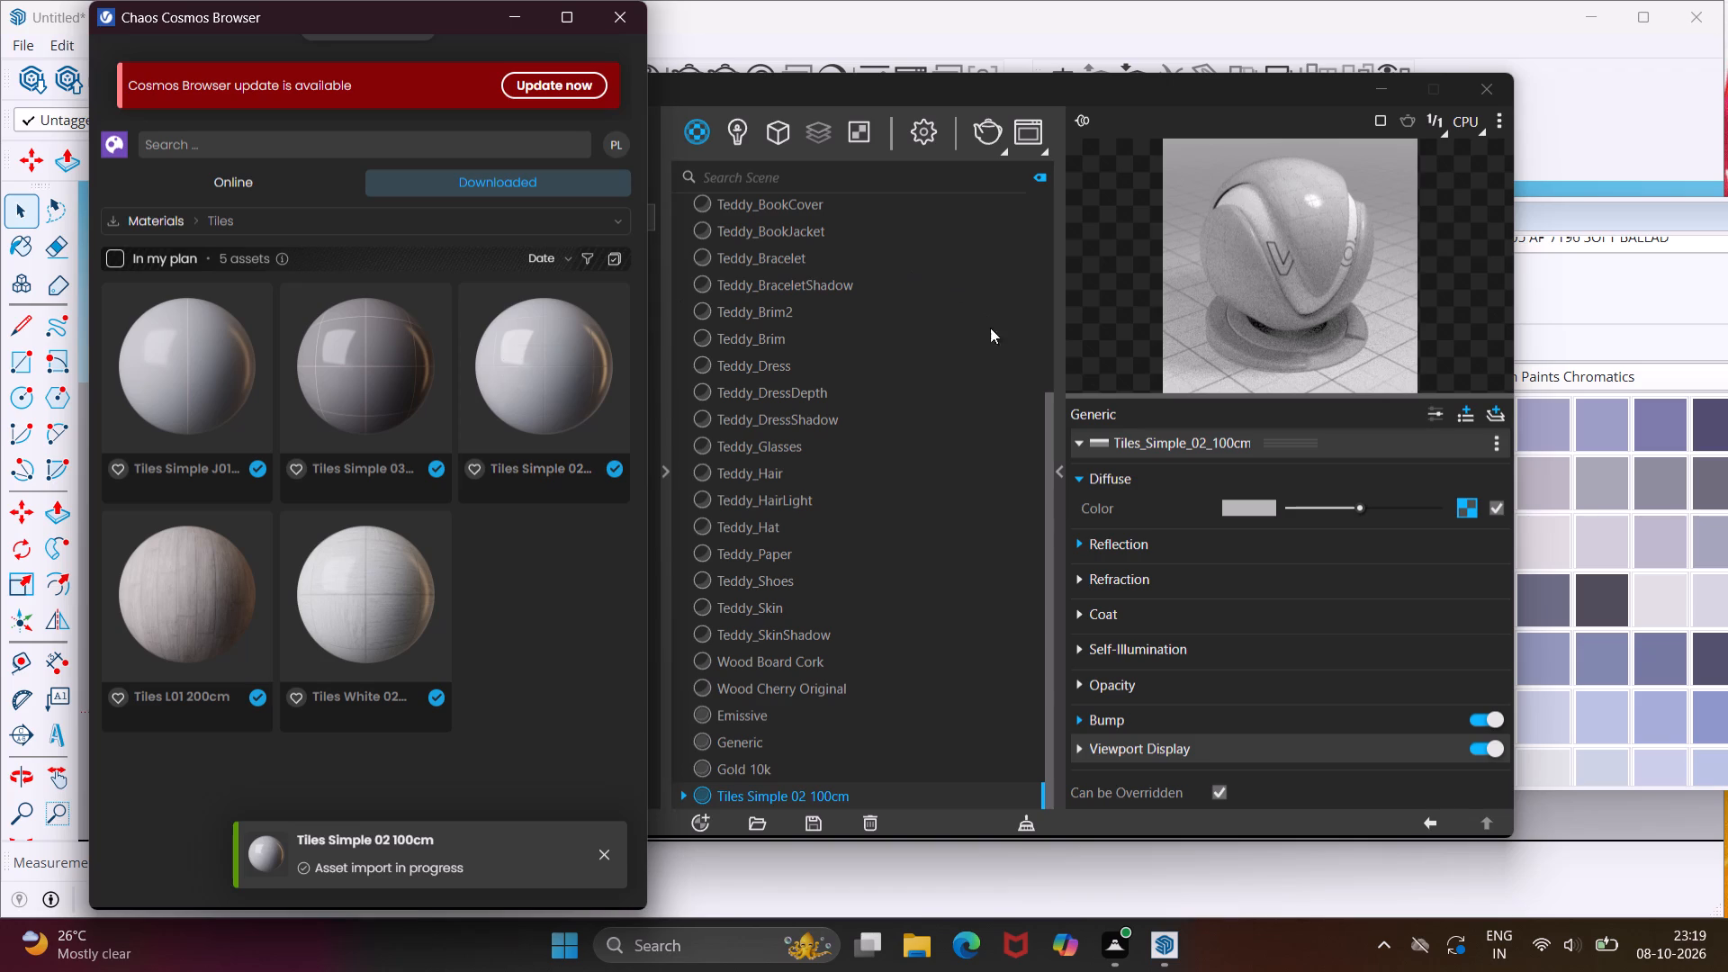
# Darken the Tiles Simple 02 100cm material's reflection color slightly and enable its reflection IOR with a value of 4.
pyautogui.click(1082, 543)
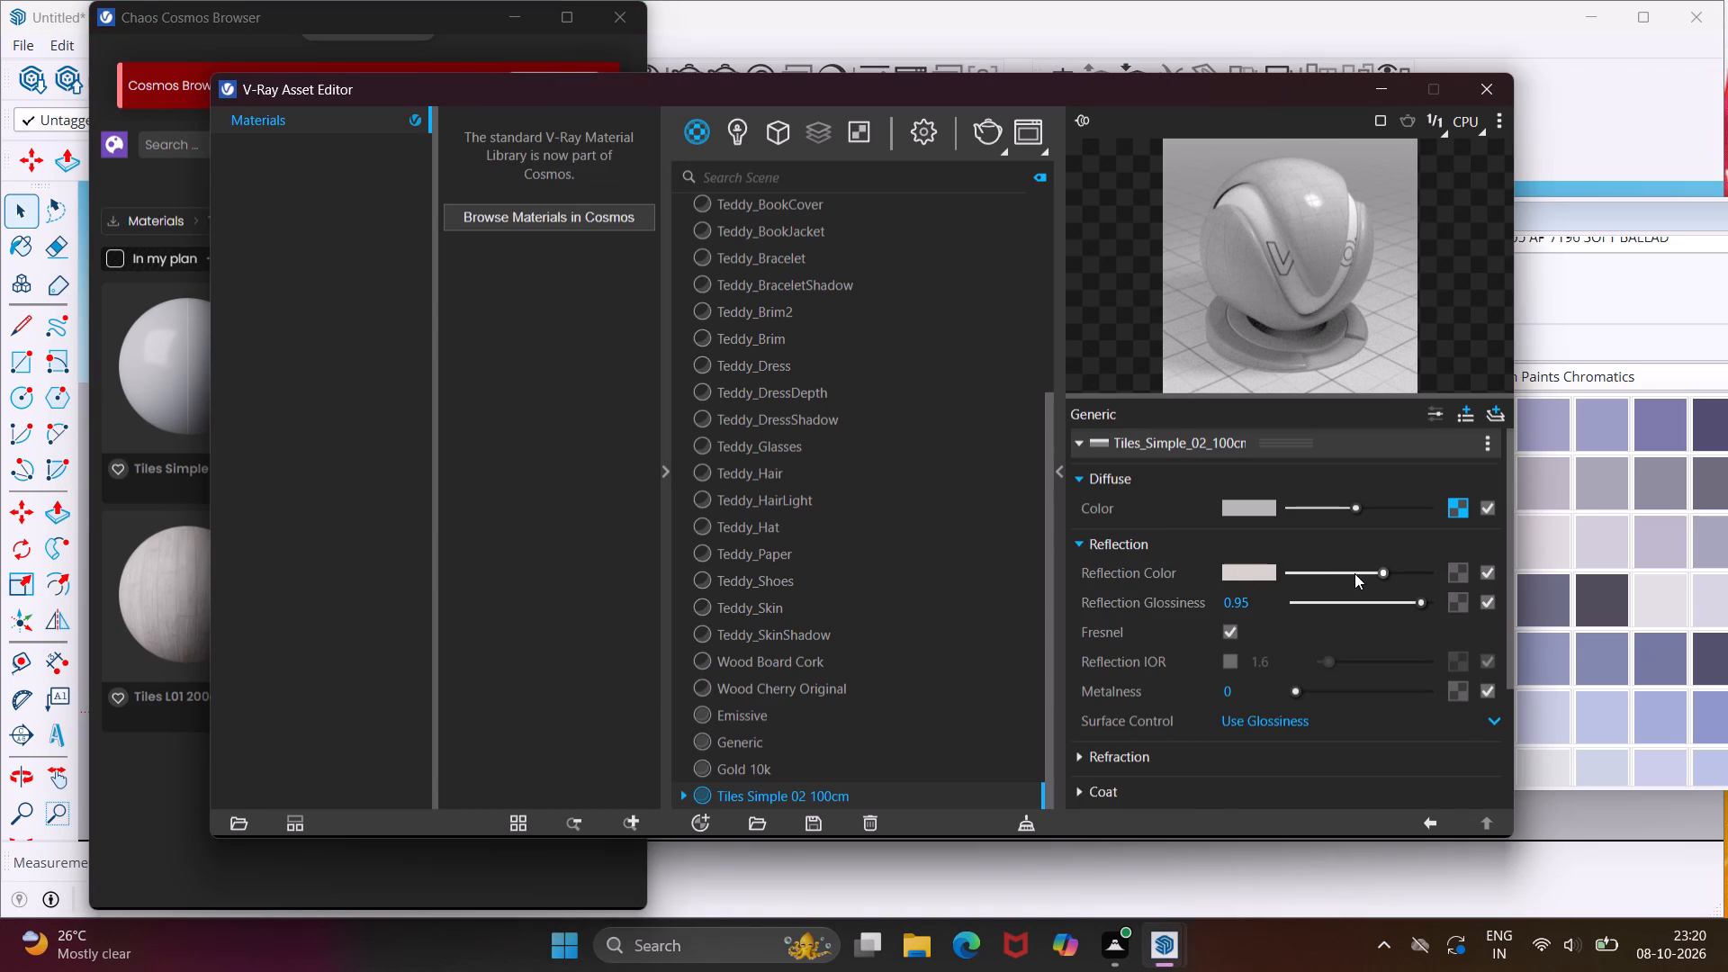
pyautogui.moveTo(1373, 571); pyautogui.dragTo(1363, 571)
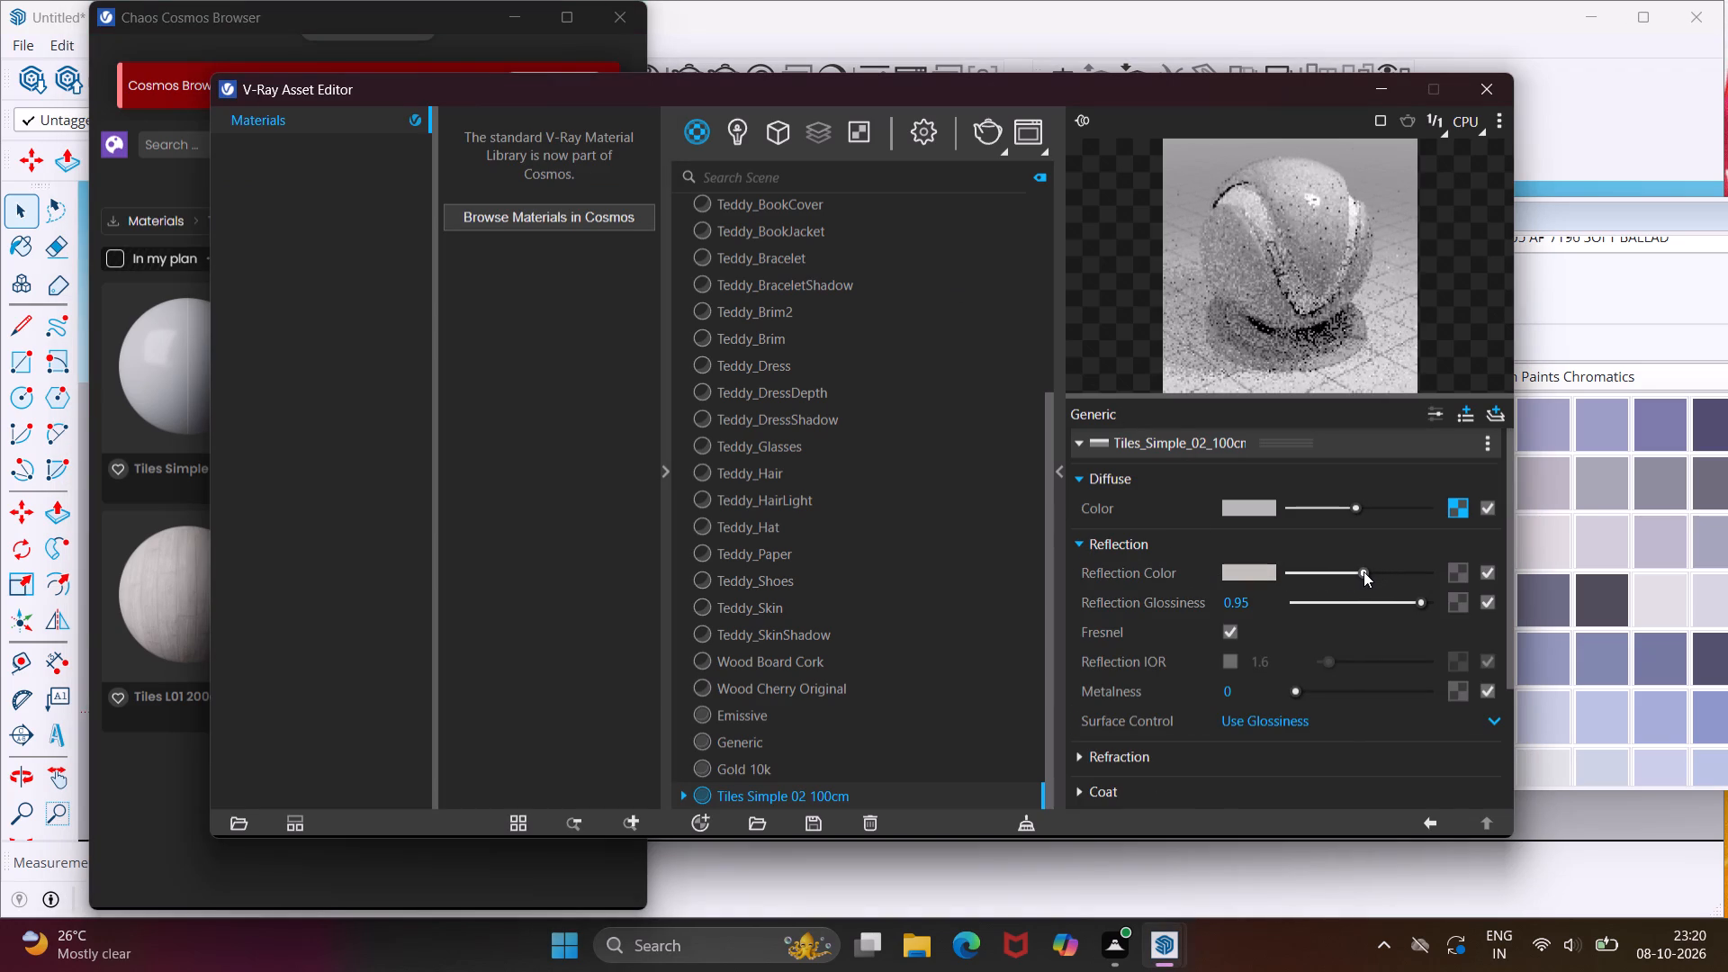
pyautogui.moveTo(1363, 571); pyautogui.dragTo(1361, 571)
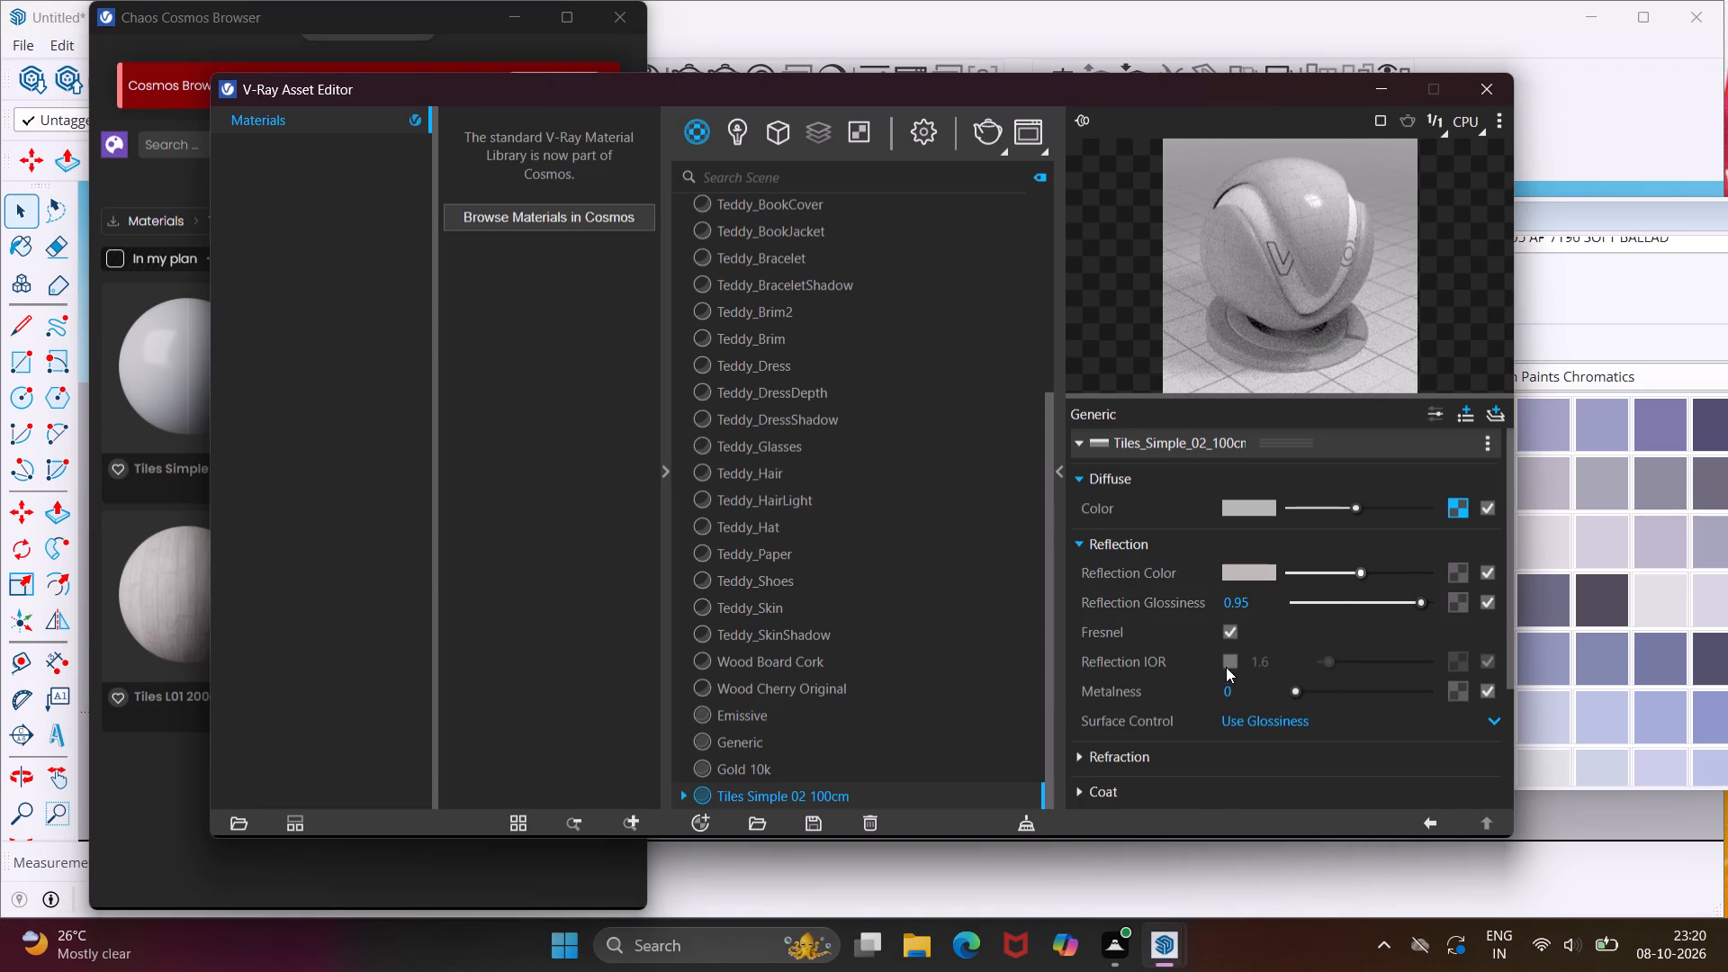
pyautogui.click(1226, 667)
pyautogui.click(1279, 671)
pyautogui.press('BackSpace')
pyautogui.press('BackSpace')
pyautogui.press('BackSpace')
pyautogui.press('4')
pyautogui.press('Return')
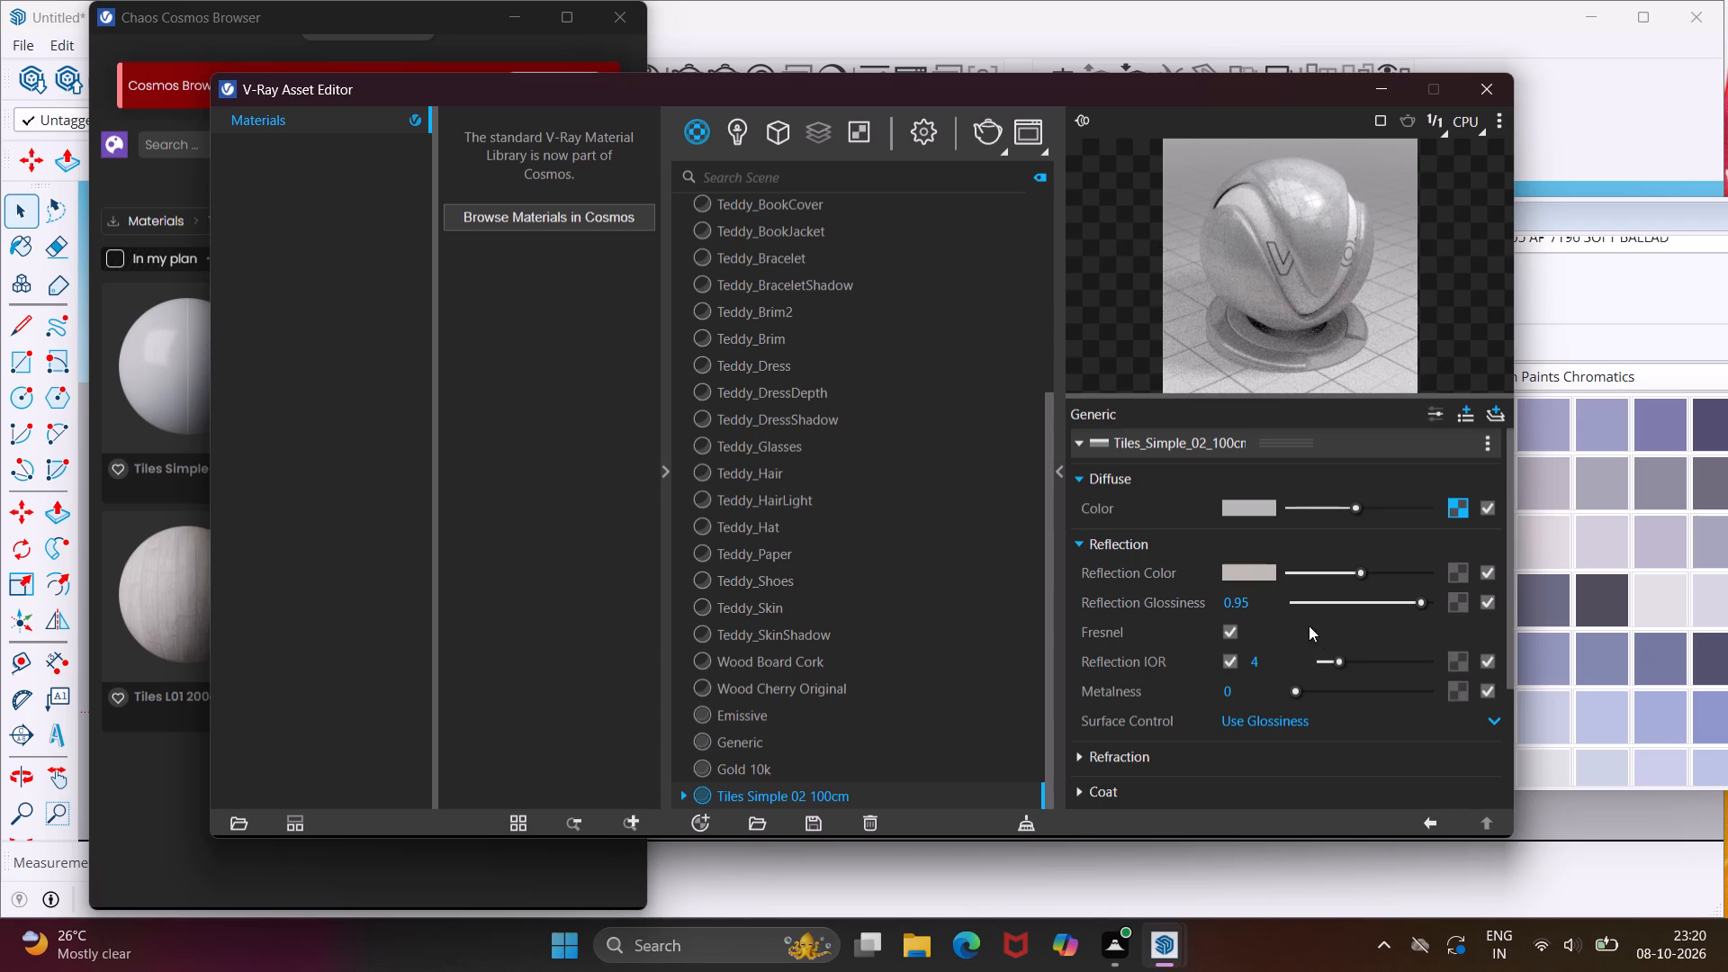
# Paint the bedroom floor with the Tiles Simple 02 100cm material and close the Cosmos browser.
pyautogui.doubleClick(843, 802)
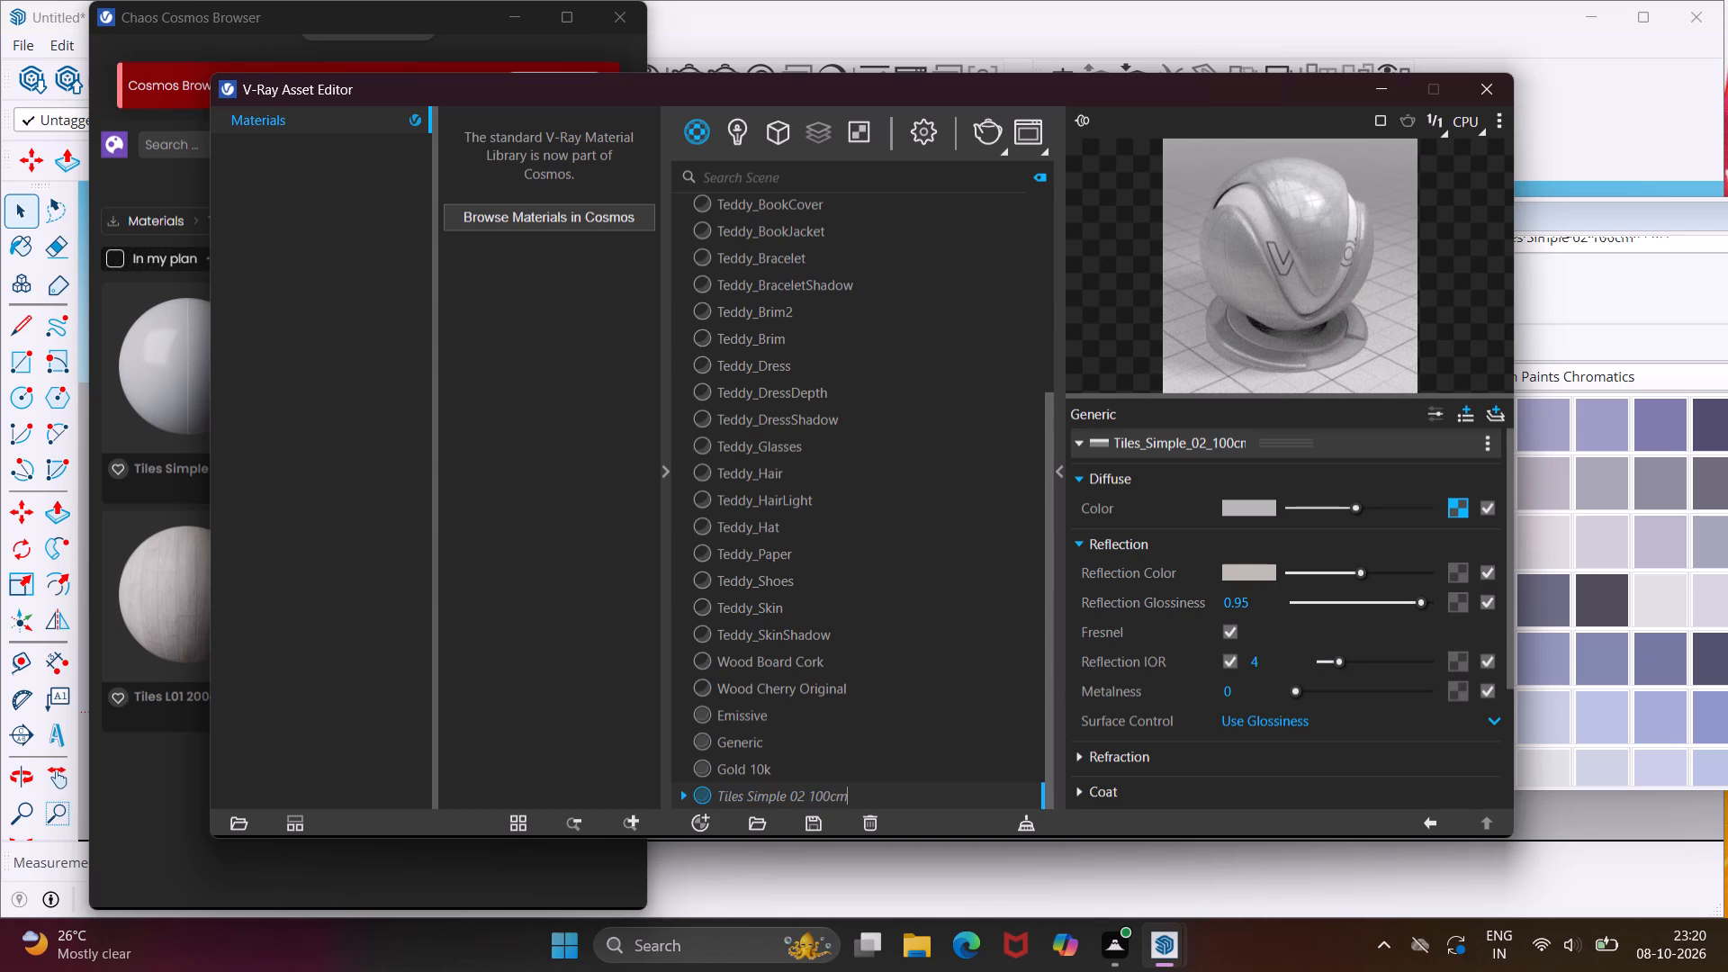
pyautogui.click(1390, 103)
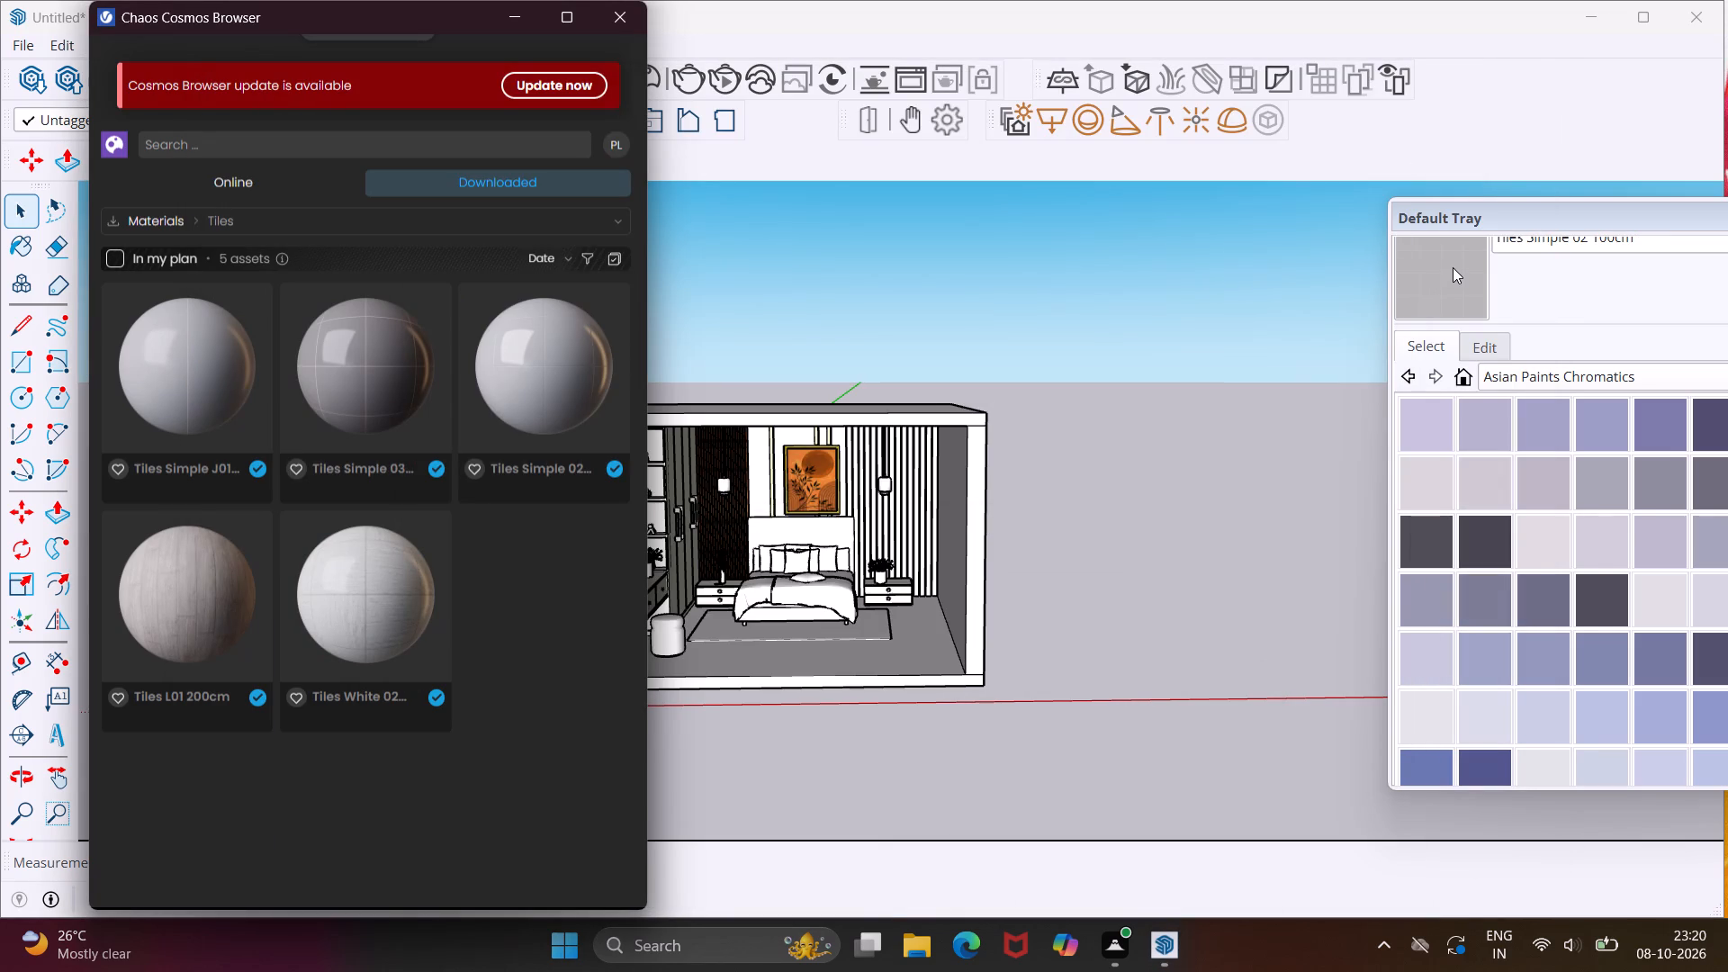
pyautogui.scroll(3, 1448, 276)
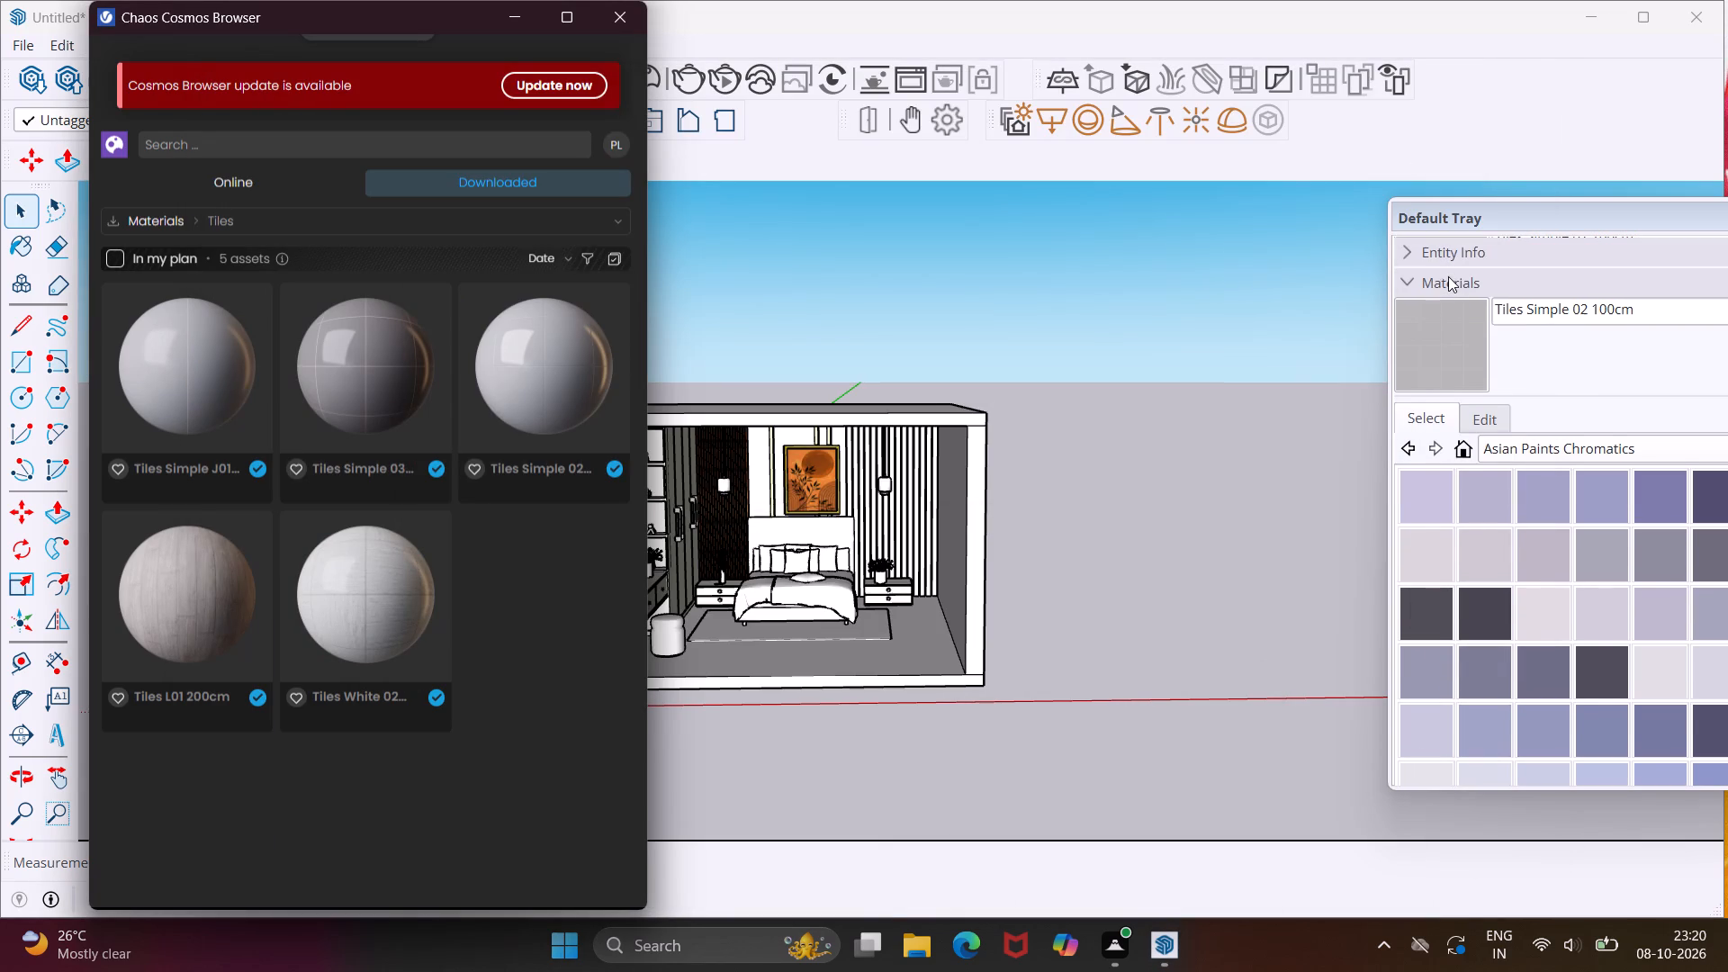
pyautogui.click(1457, 349)
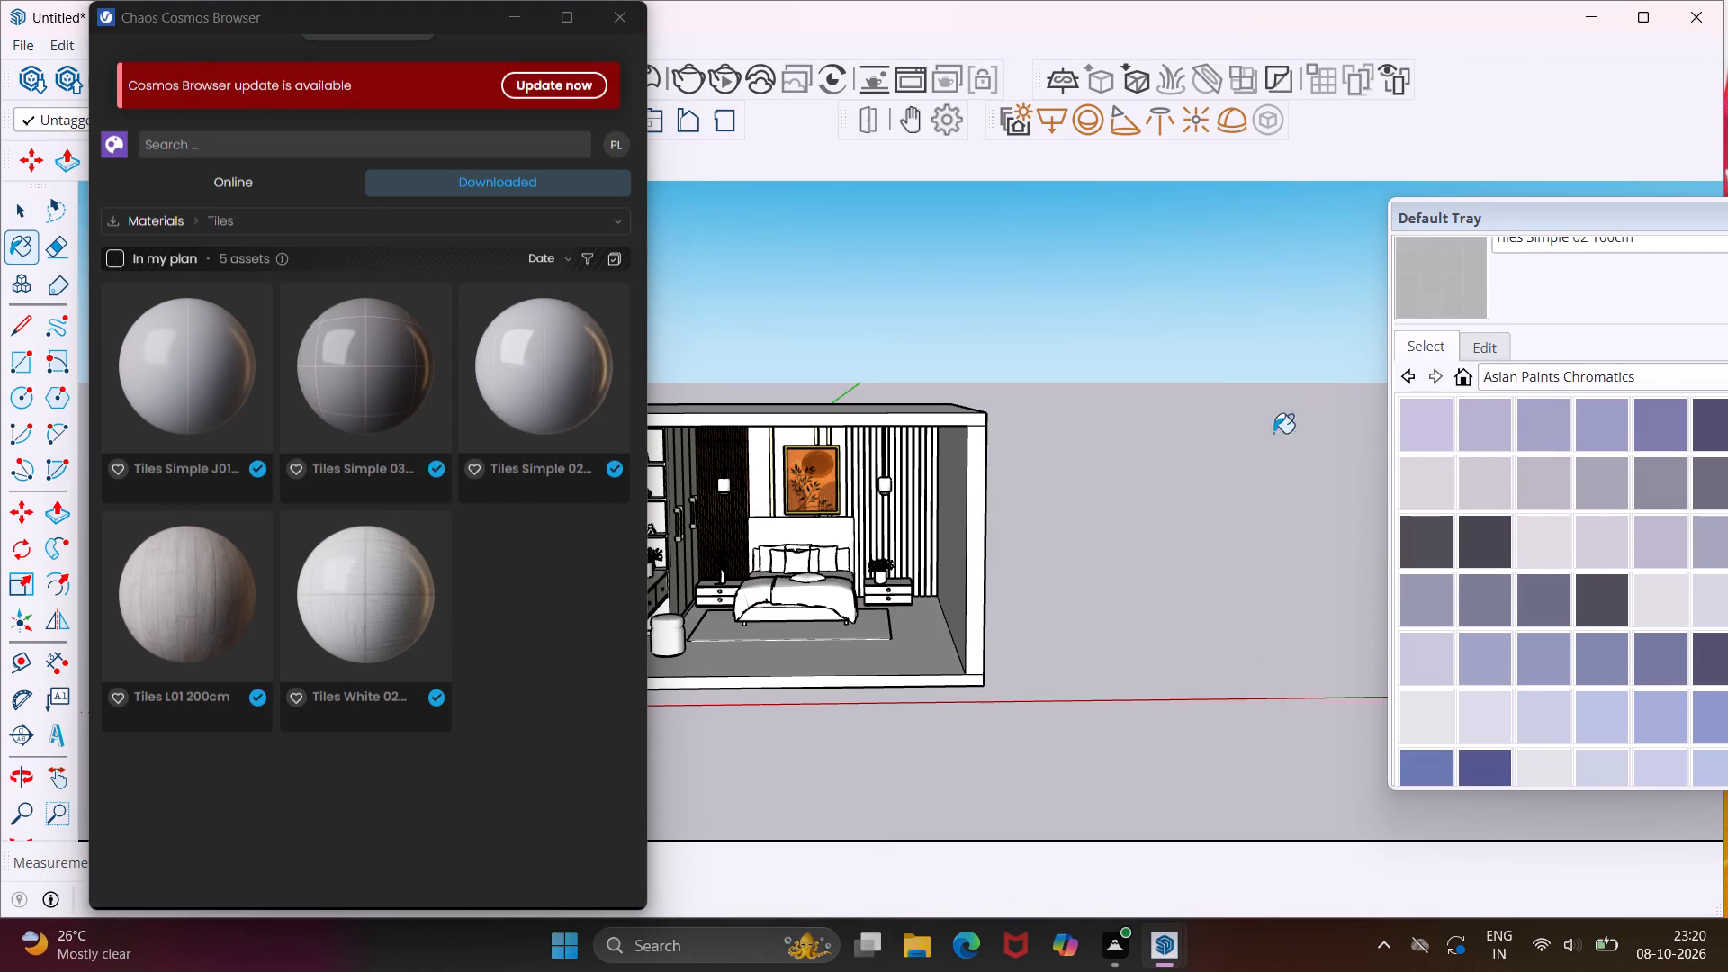
pyautogui.scroll(8, 897, 645)
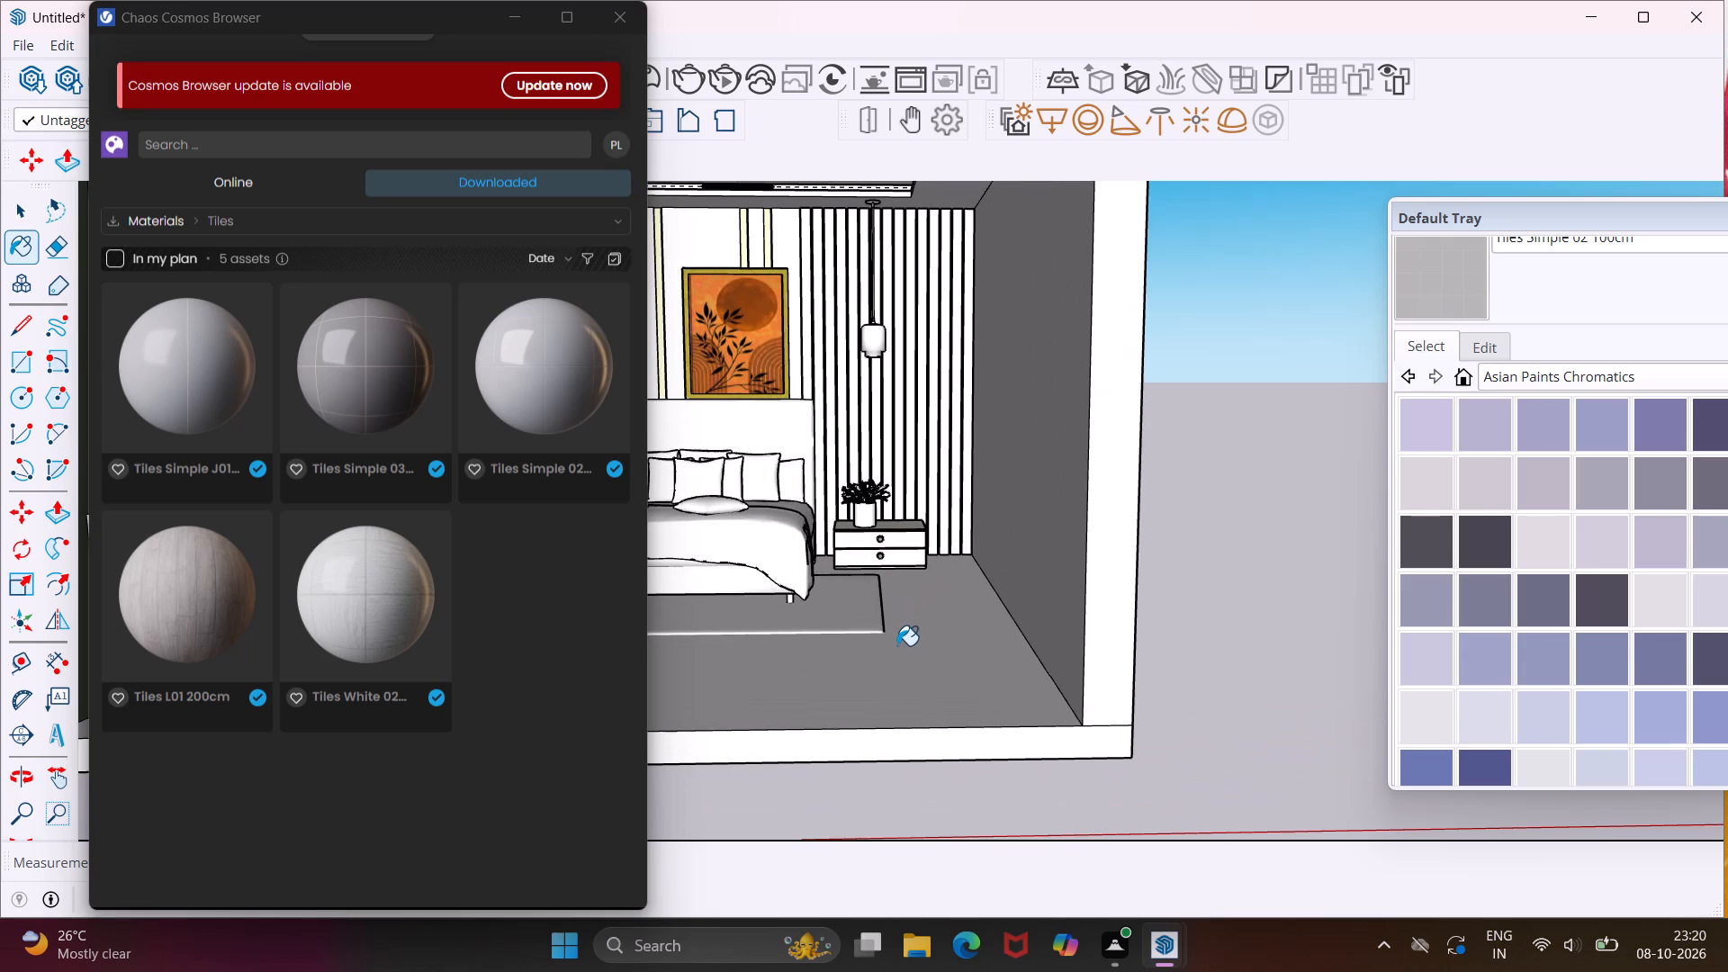
pyautogui.click(911, 656)
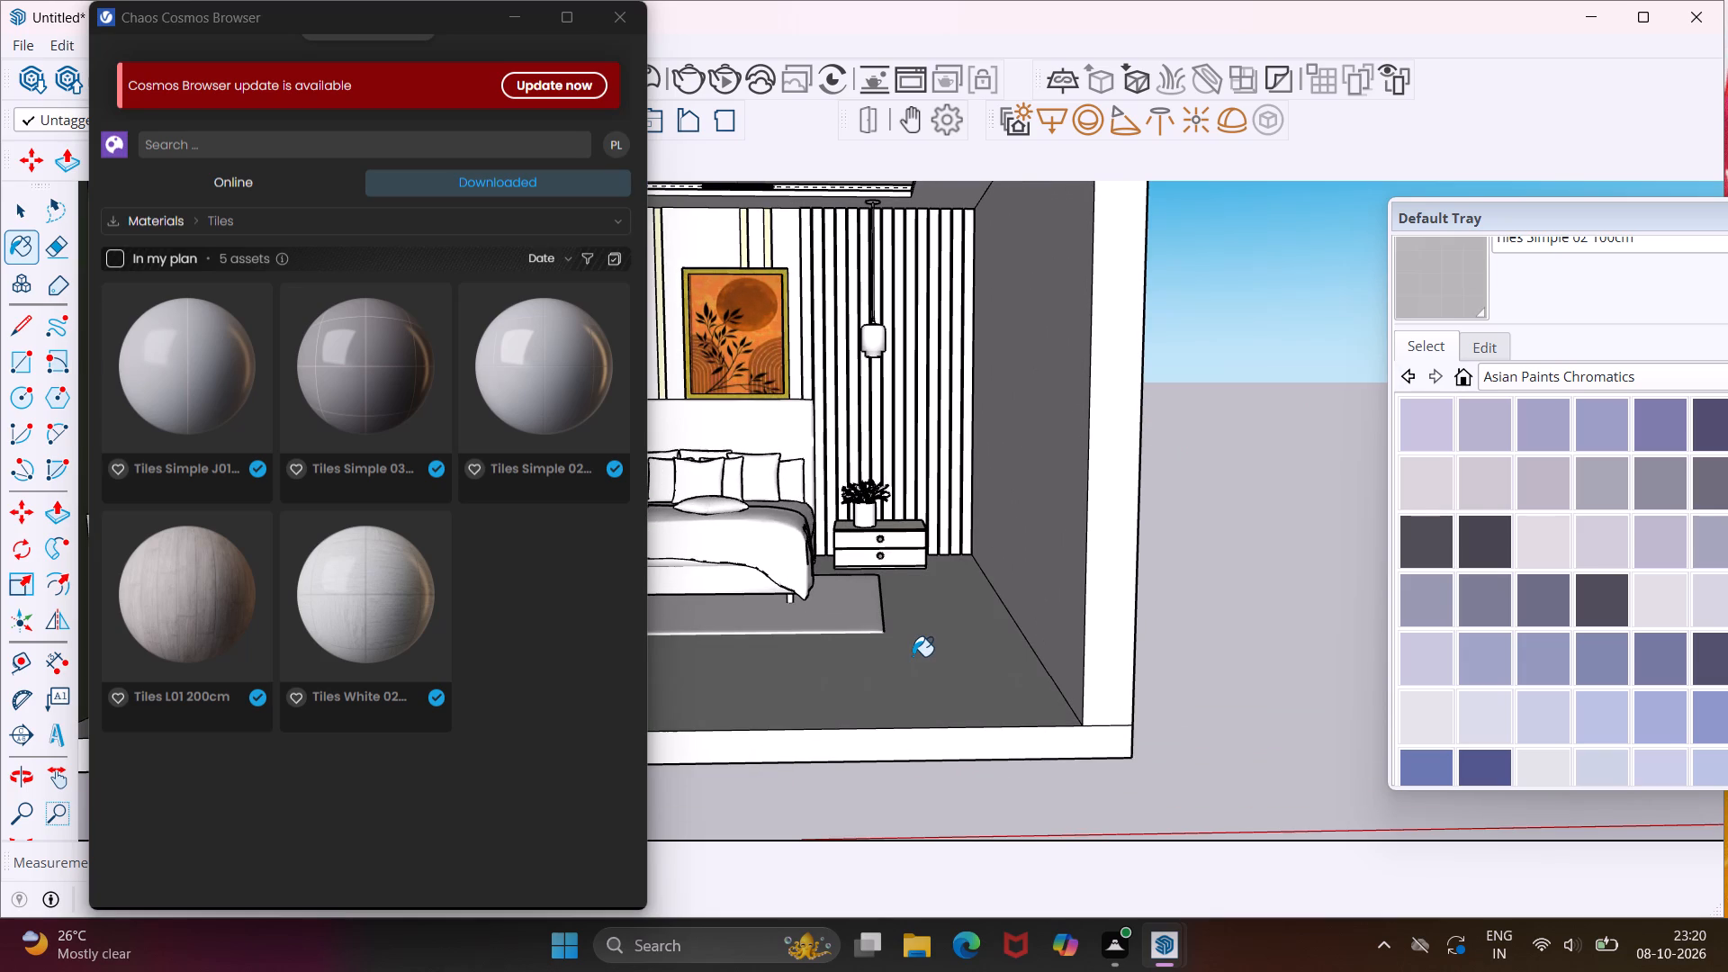
pyautogui.click(624, 23)
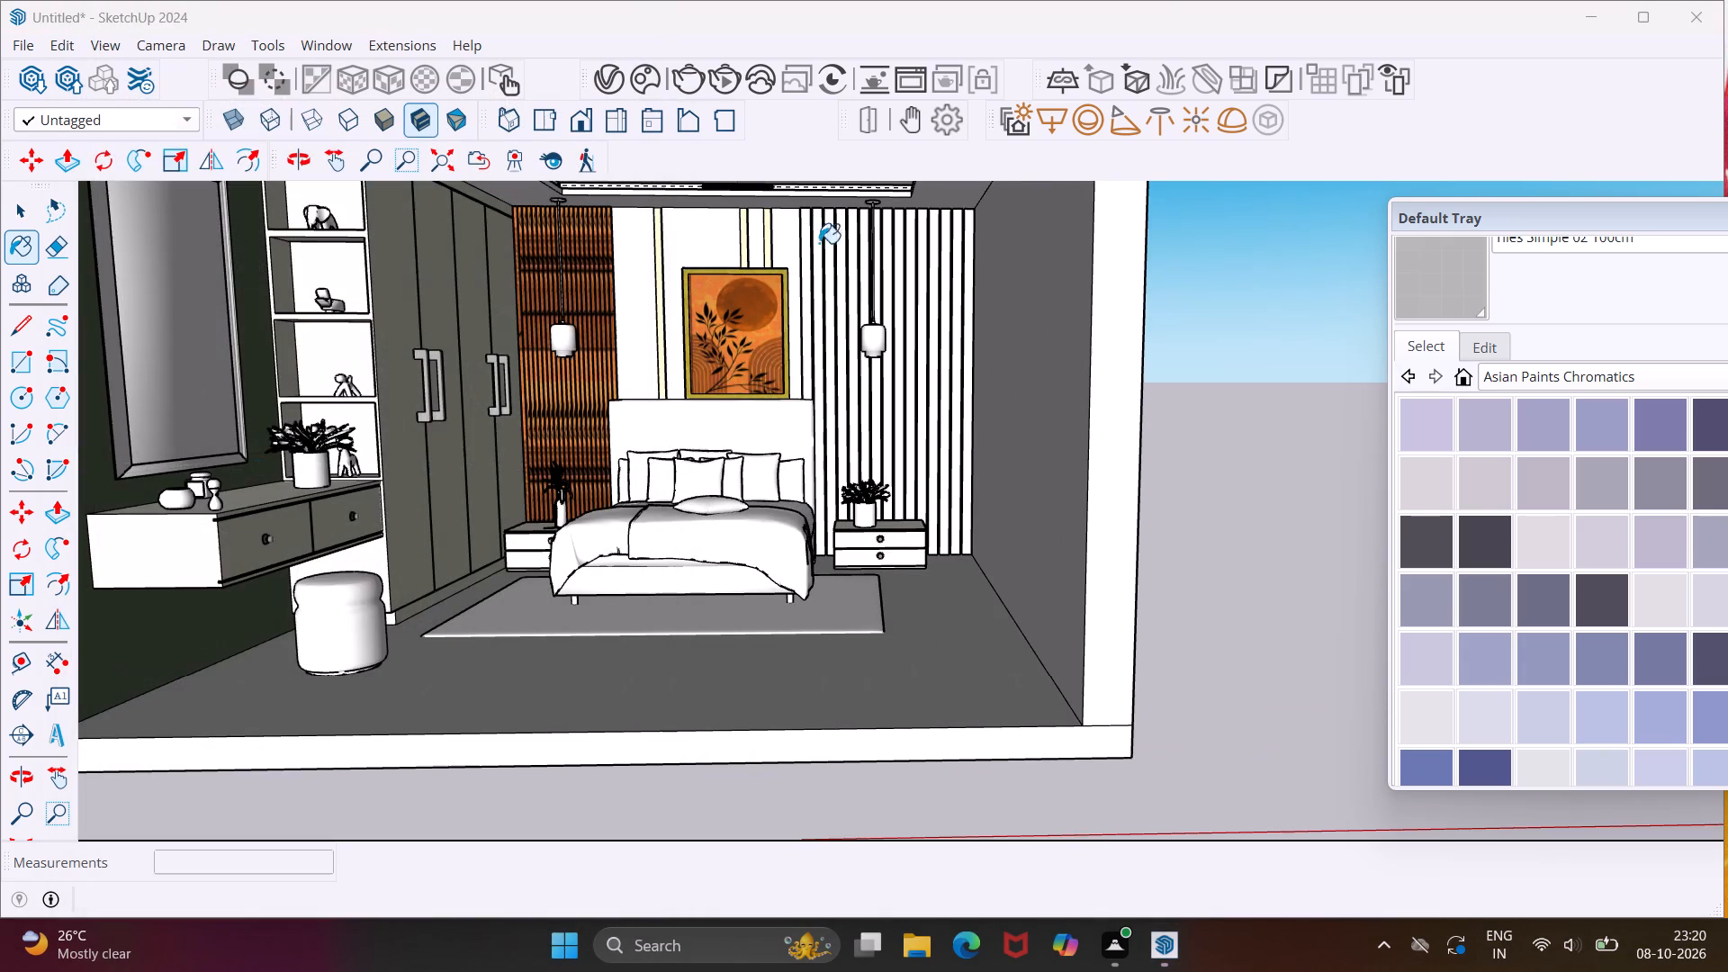
pyautogui.scroll(-5, 937, 400)
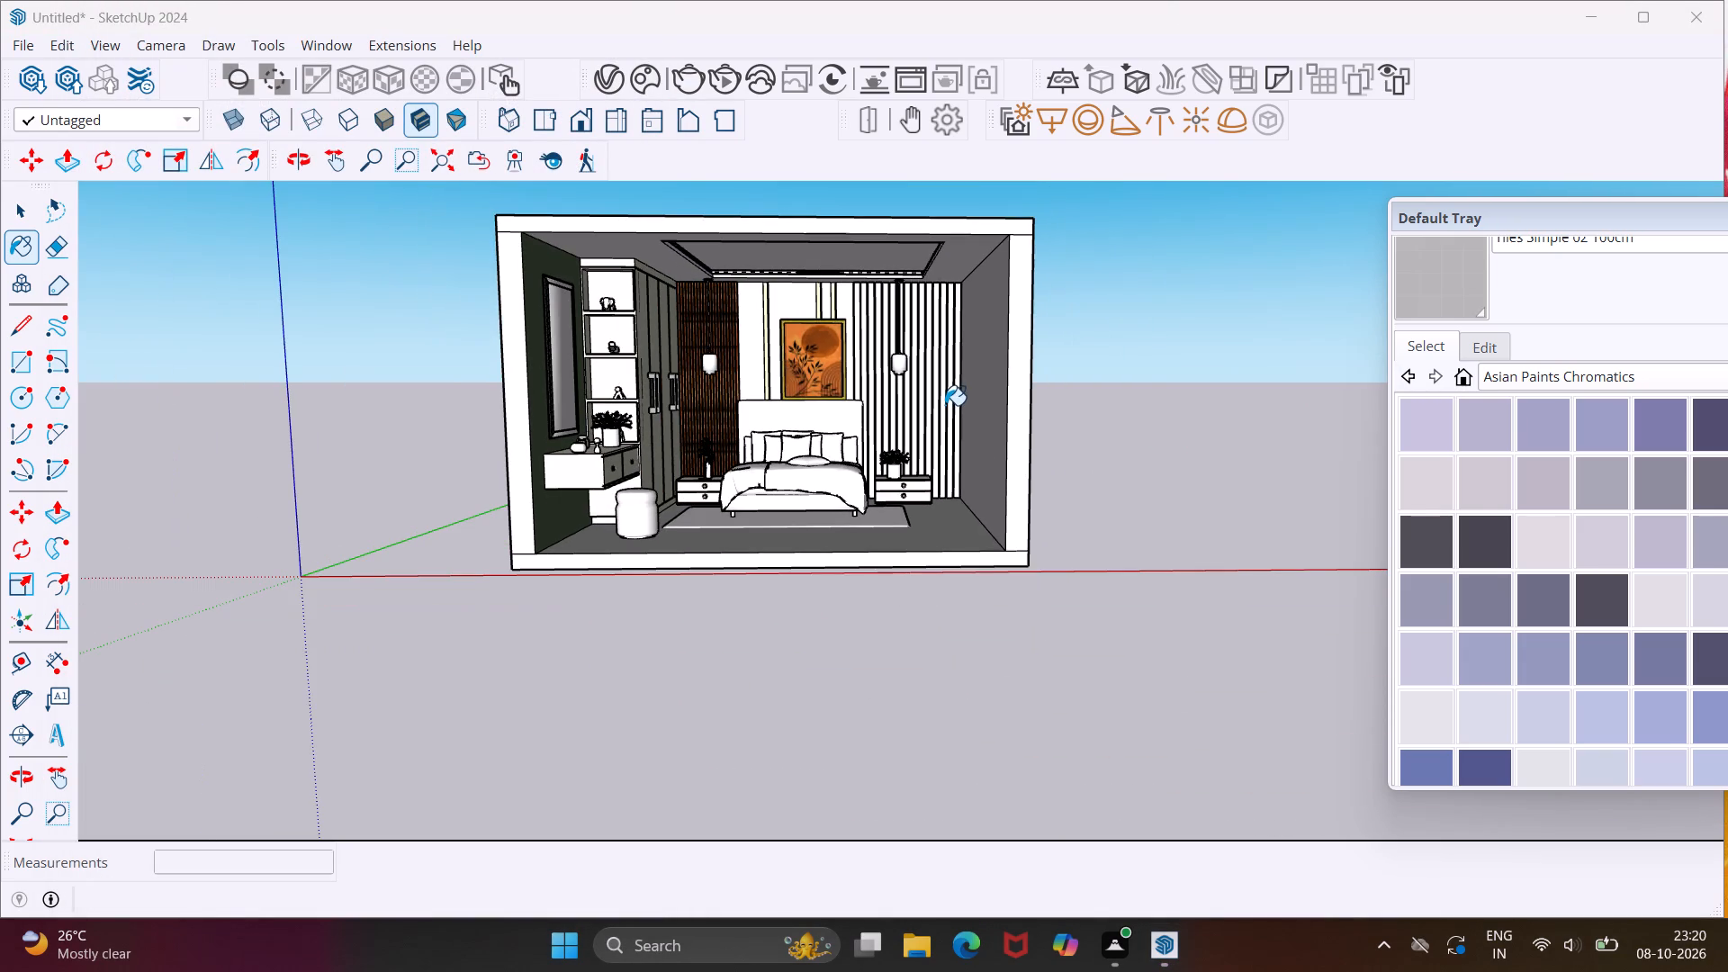
pyautogui.press('Escape')
pyautogui.press('space')
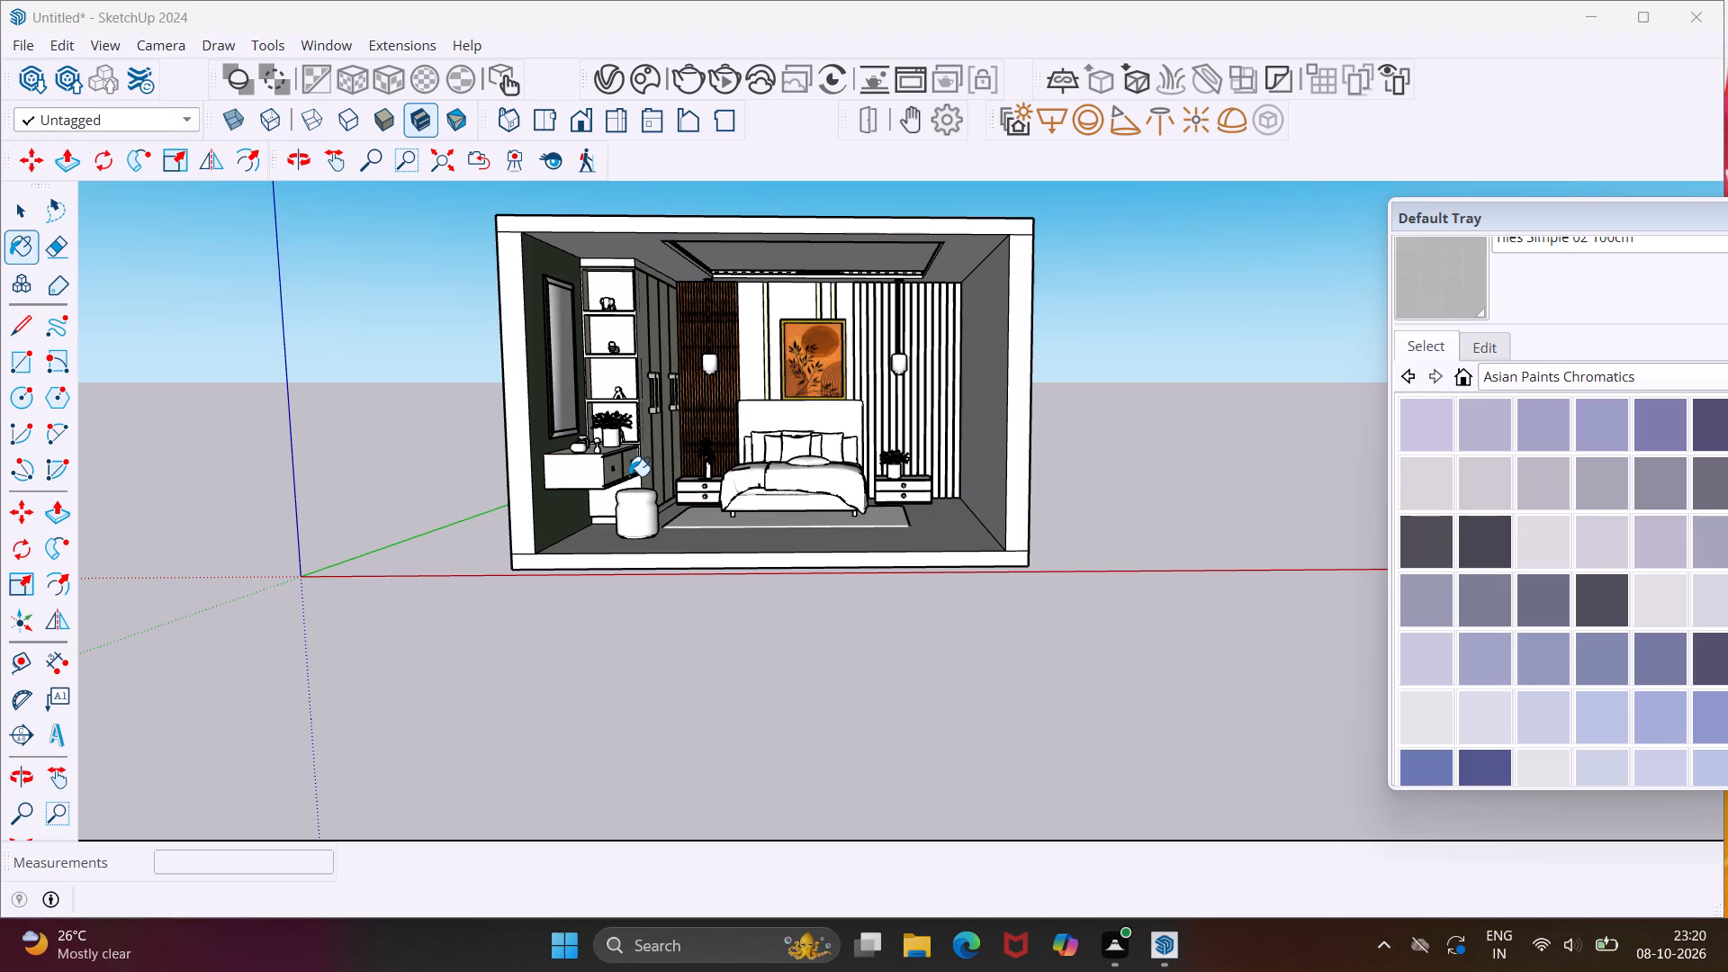
# Paint the ceiling border and the recessed ceiling panel with the Asian Paints shade 0305 AP 7196 Soft Ballad.
pyautogui.click(1545, 530)
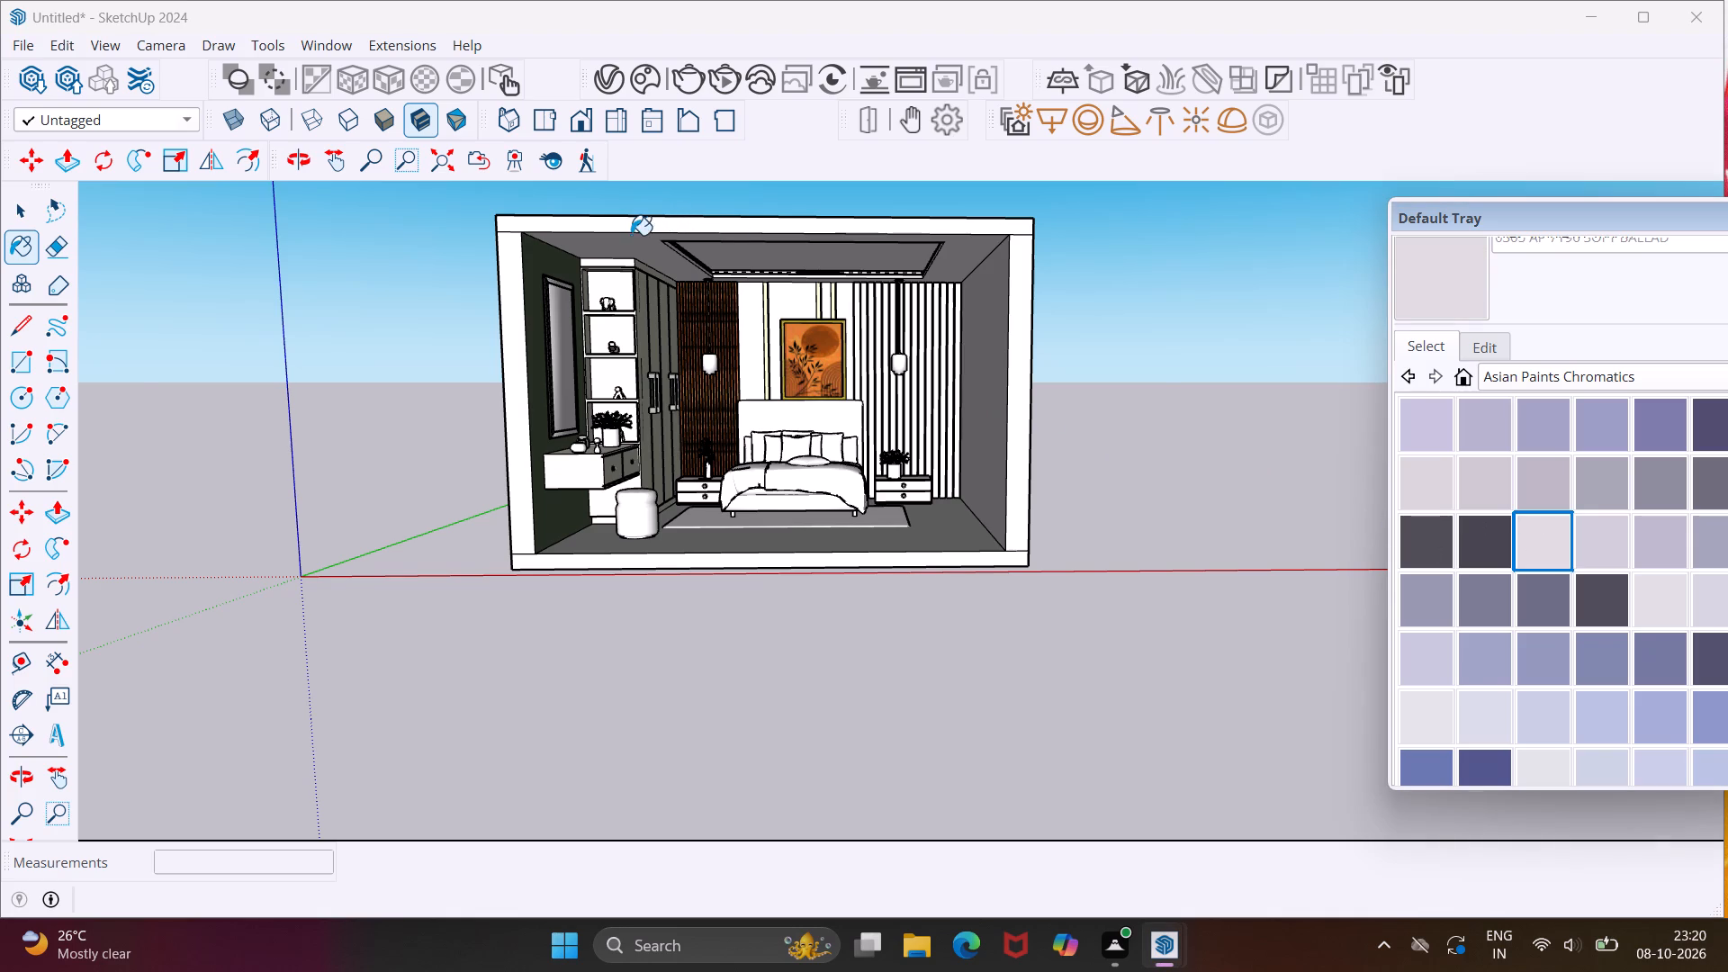
pyautogui.scroll(11, 631, 235)
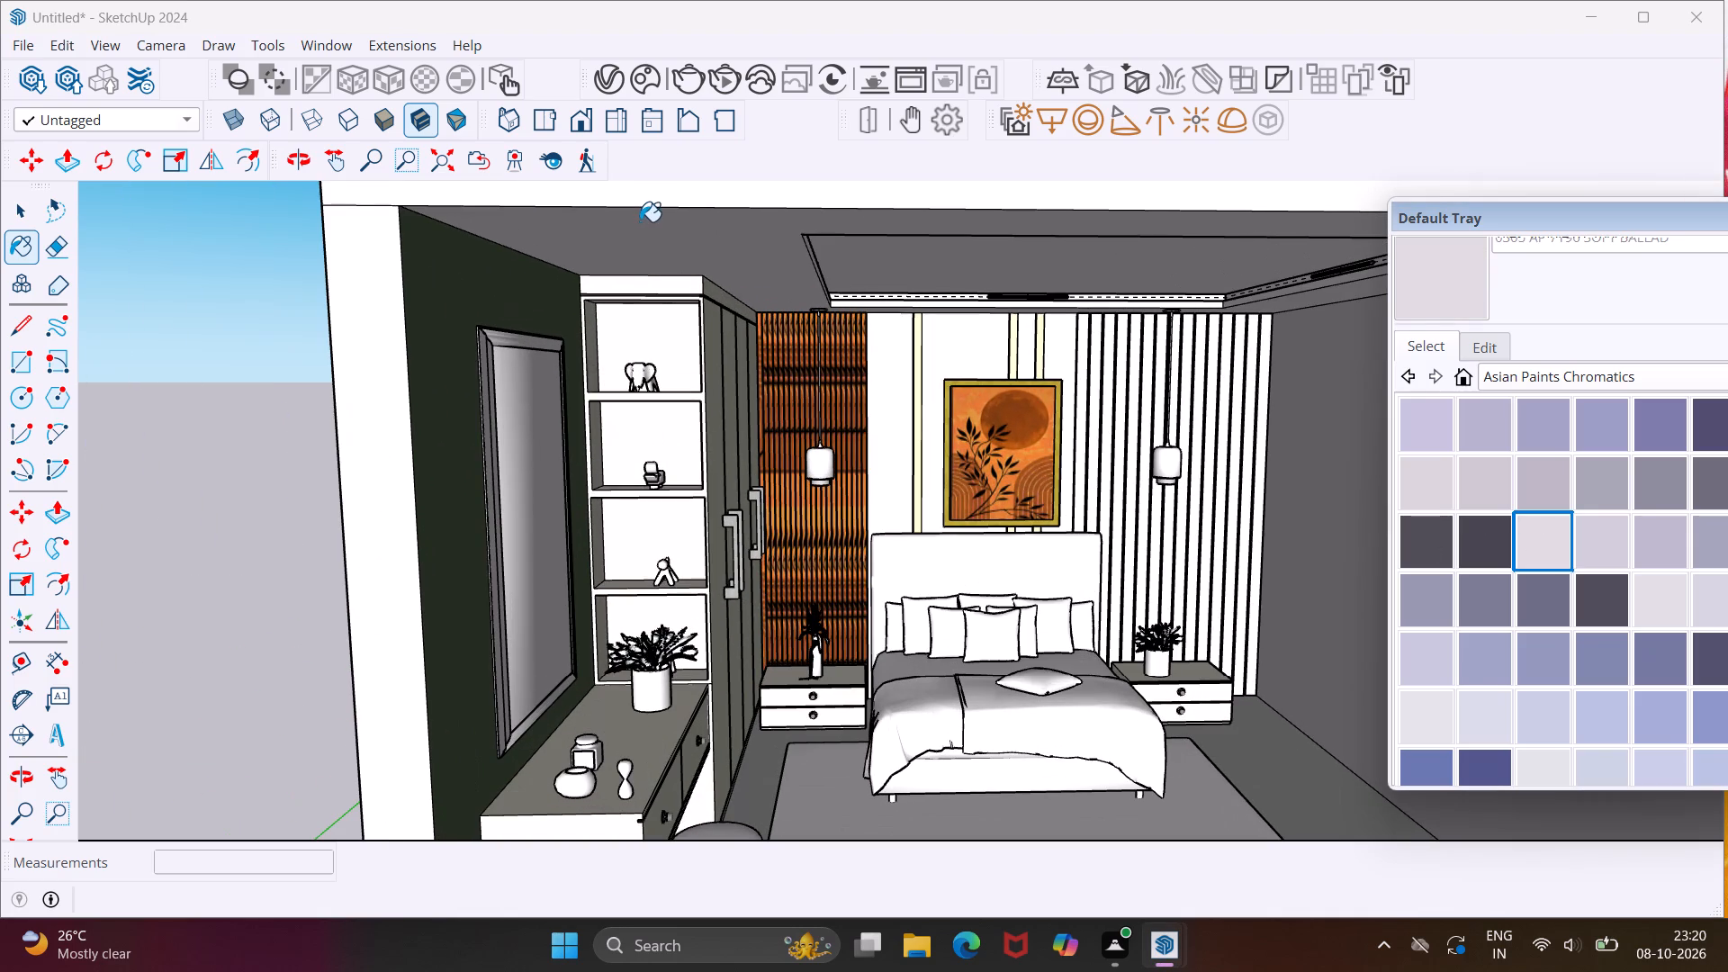
pyautogui.click(640, 221)
pyautogui.scroll(4, 876, 255)
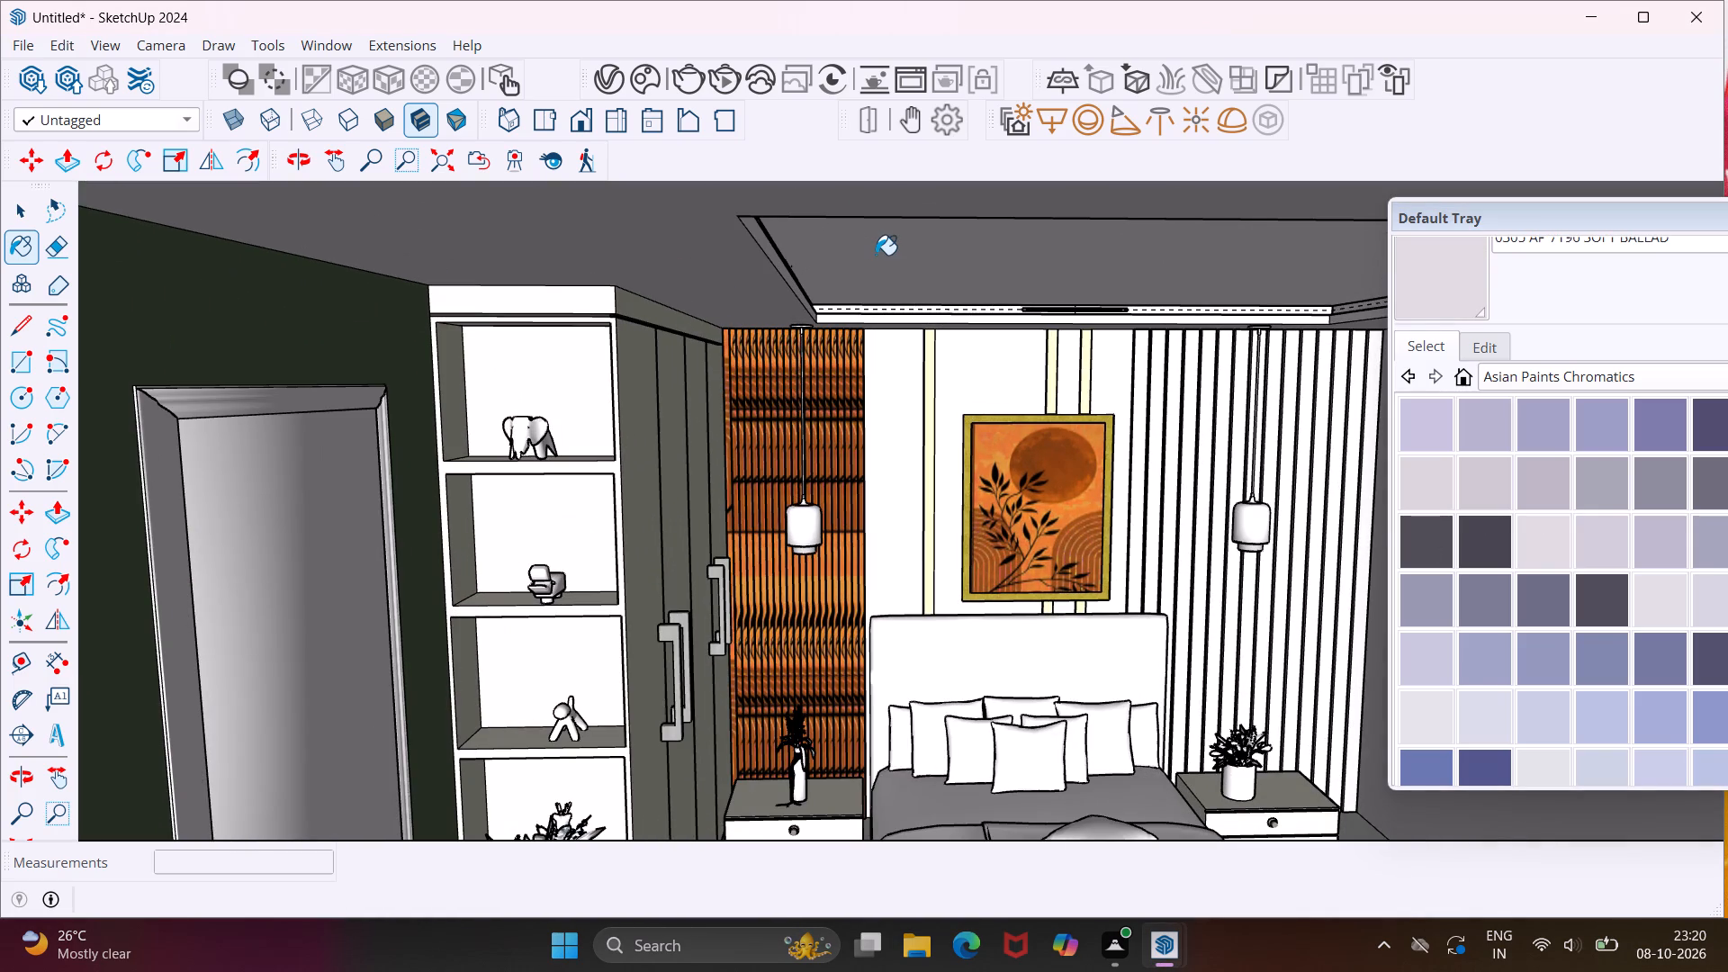
pyautogui.click(876, 255)
# Paint the edge faces of the ceiling recess near the slatted wood panel with the Soft Ballad shade.
pyautogui.scroll(3, 887, 316)
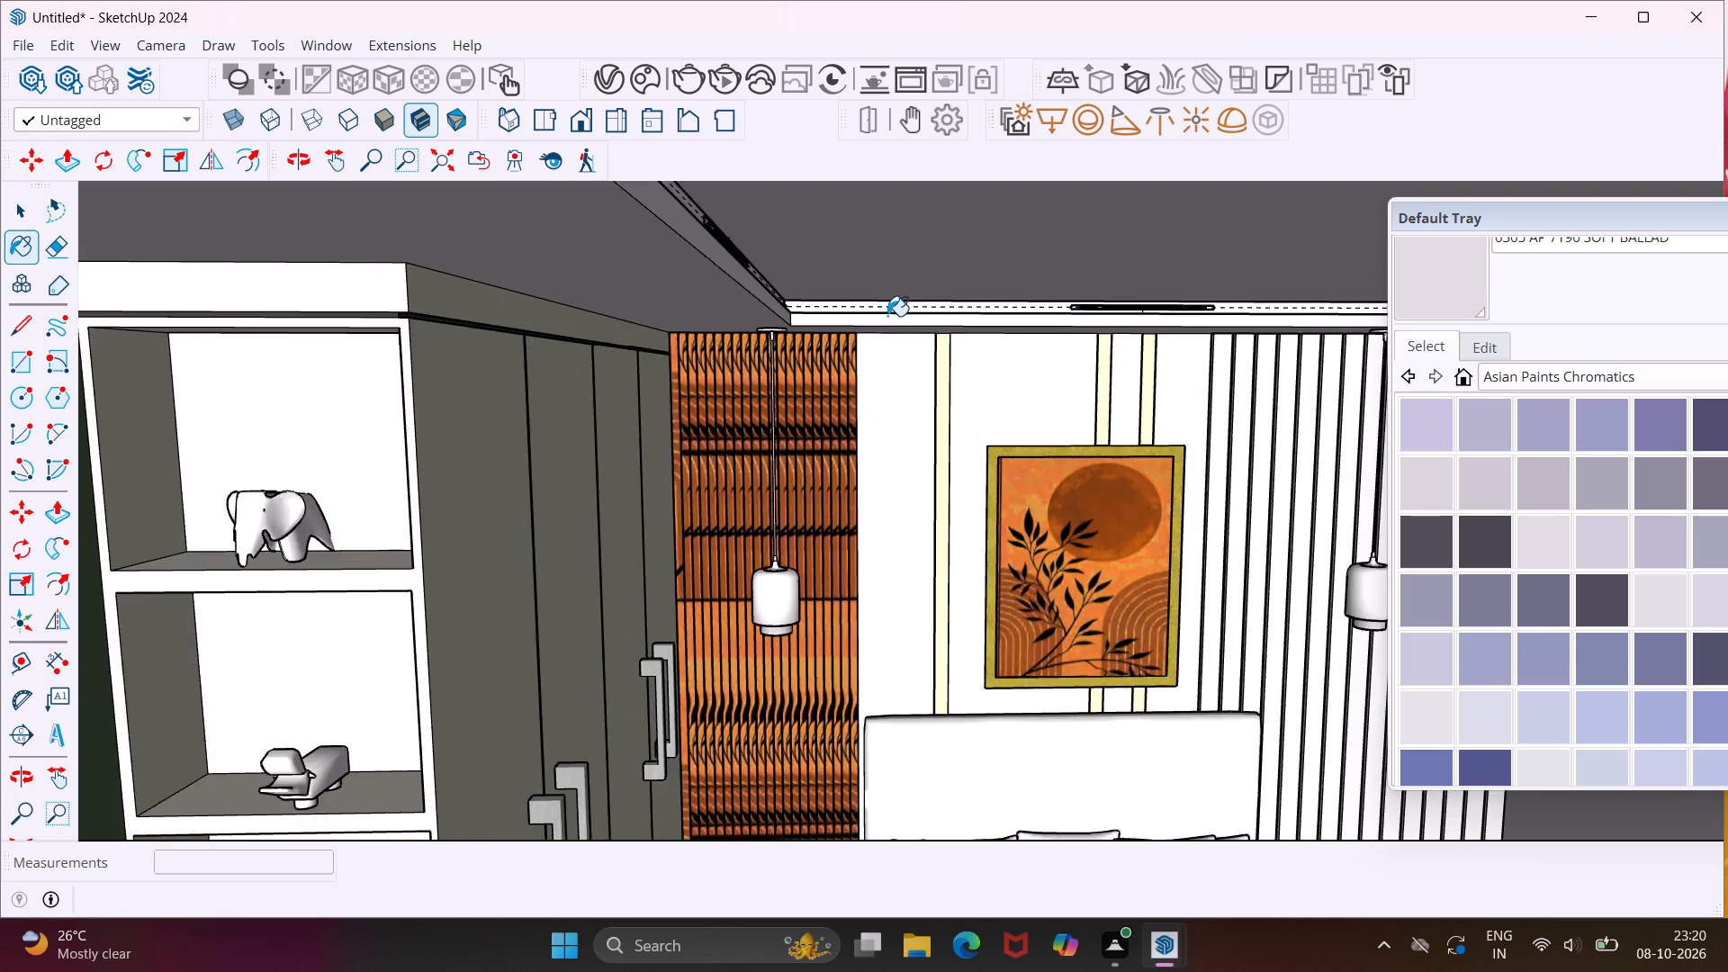
pyautogui.scroll(8, 887, 316)
pyautogui.click(812, 323)
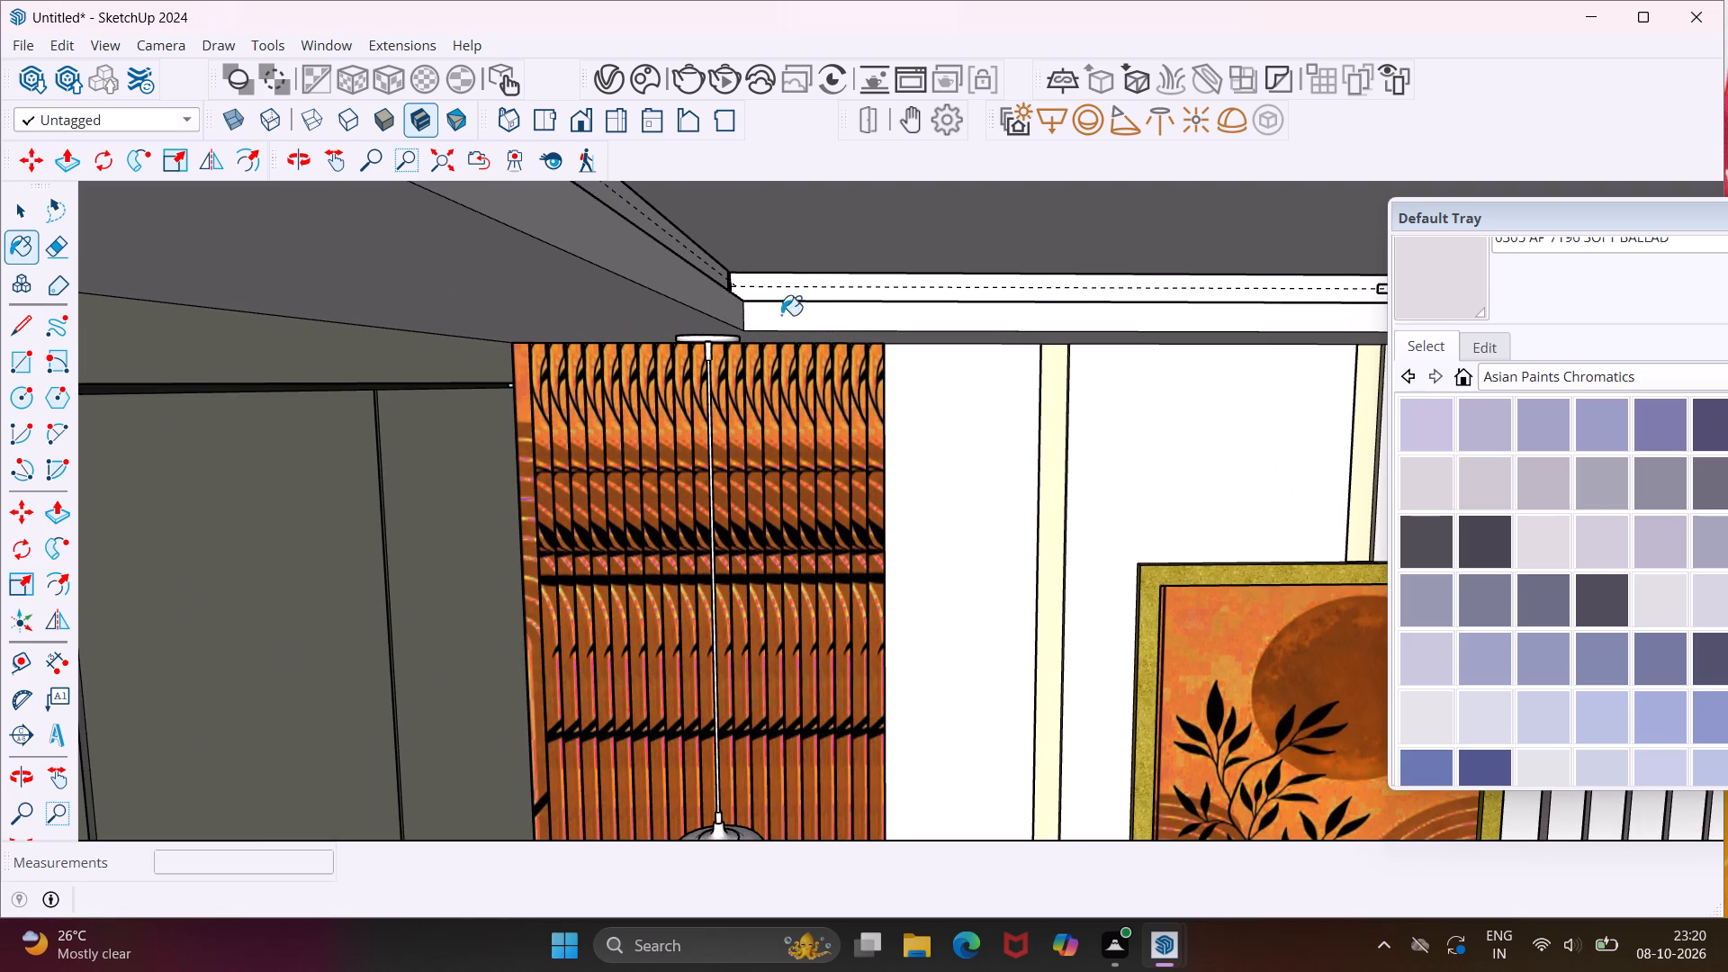
pyautogui.click(732, 310)
pyautogui.click(814, 311)
pyautogui.scroll(3, 814, 311)
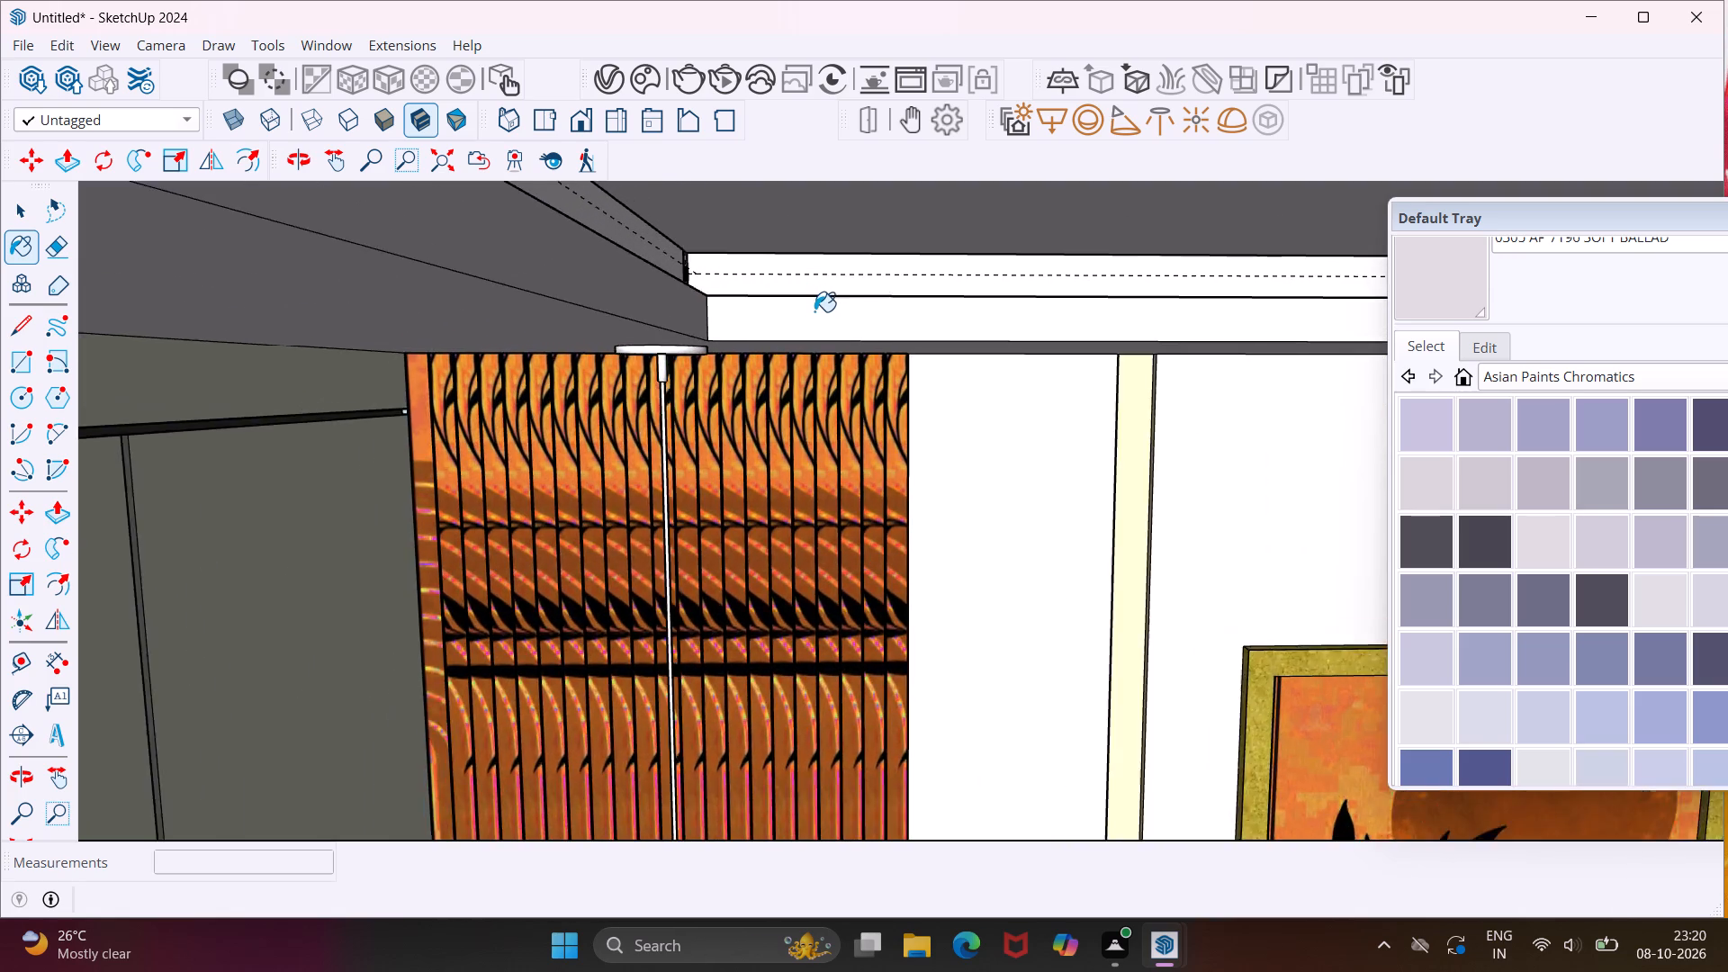
pyautogui.scroll(5, 814, 311)
pyautogui.doubleClick(805, 311)
pyautogui.scroll(9, 805, 311)
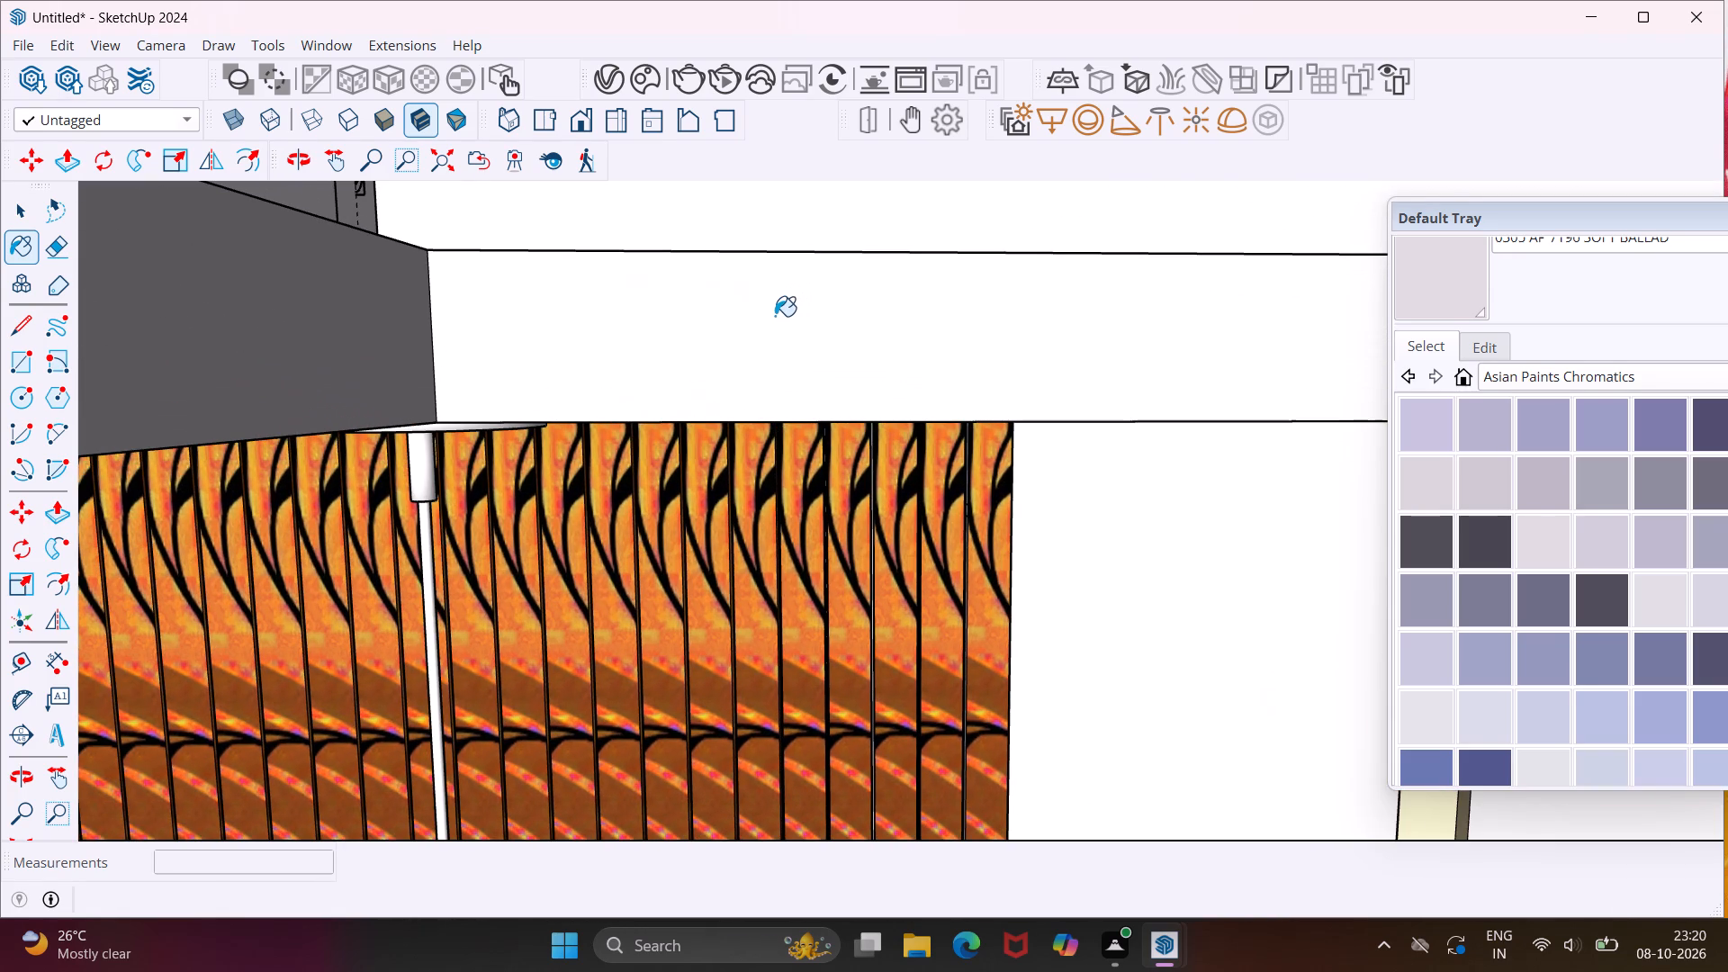
pyautogui.click(773, 316)
pyautogui.click(760, 310)
pyautogui.click(755, 306)
pyautogui.scroll(-14, 628, 314)
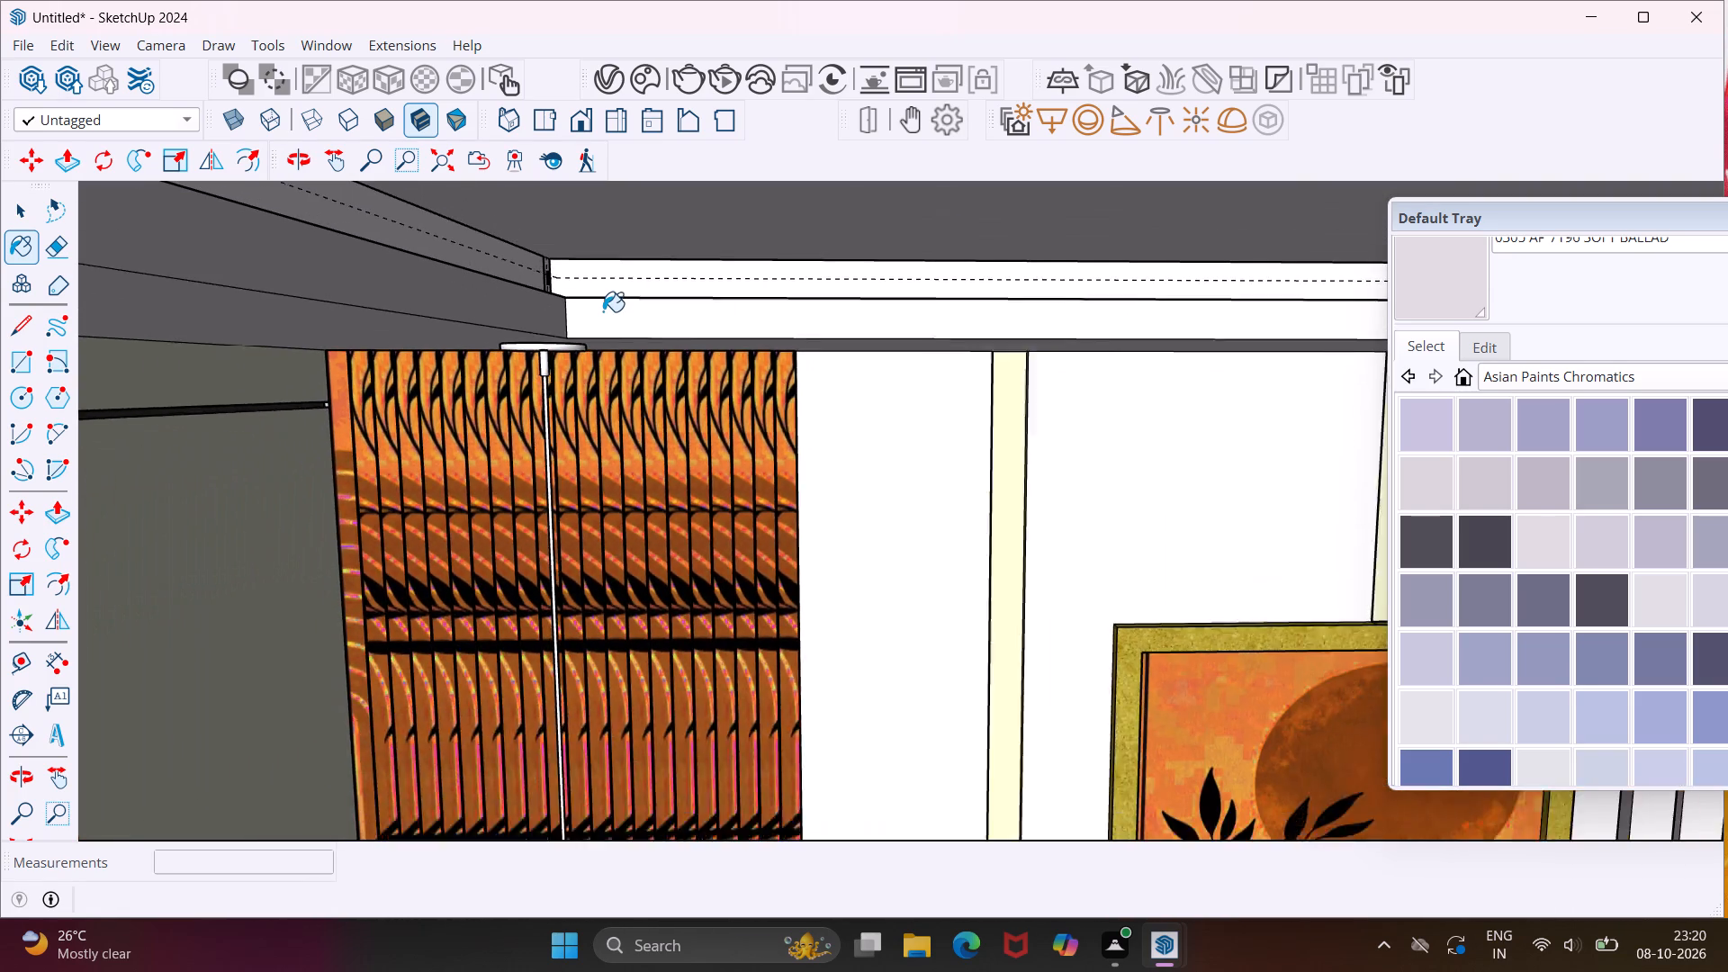
pyautogui.scroll(-19, 603, 311)
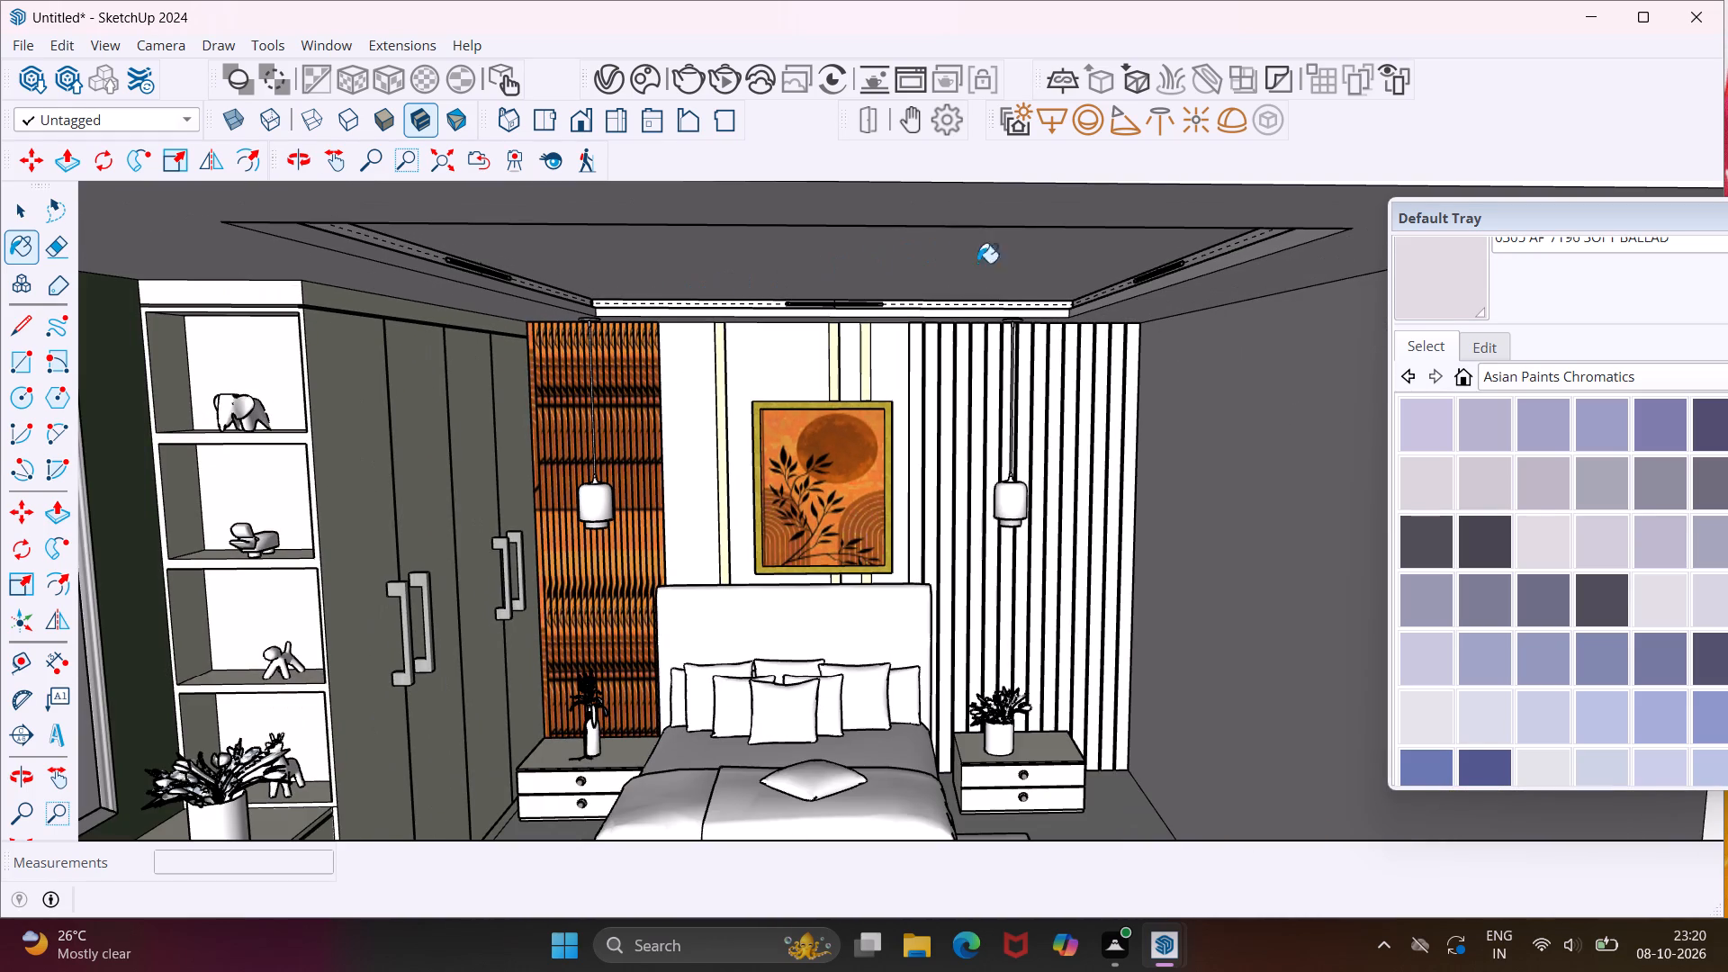
# Paint the remaining side faces of the ceiling recess above the white slatted panel with the Soft Ballad shade.
pyautogui.scroll(13, 1144, 289)
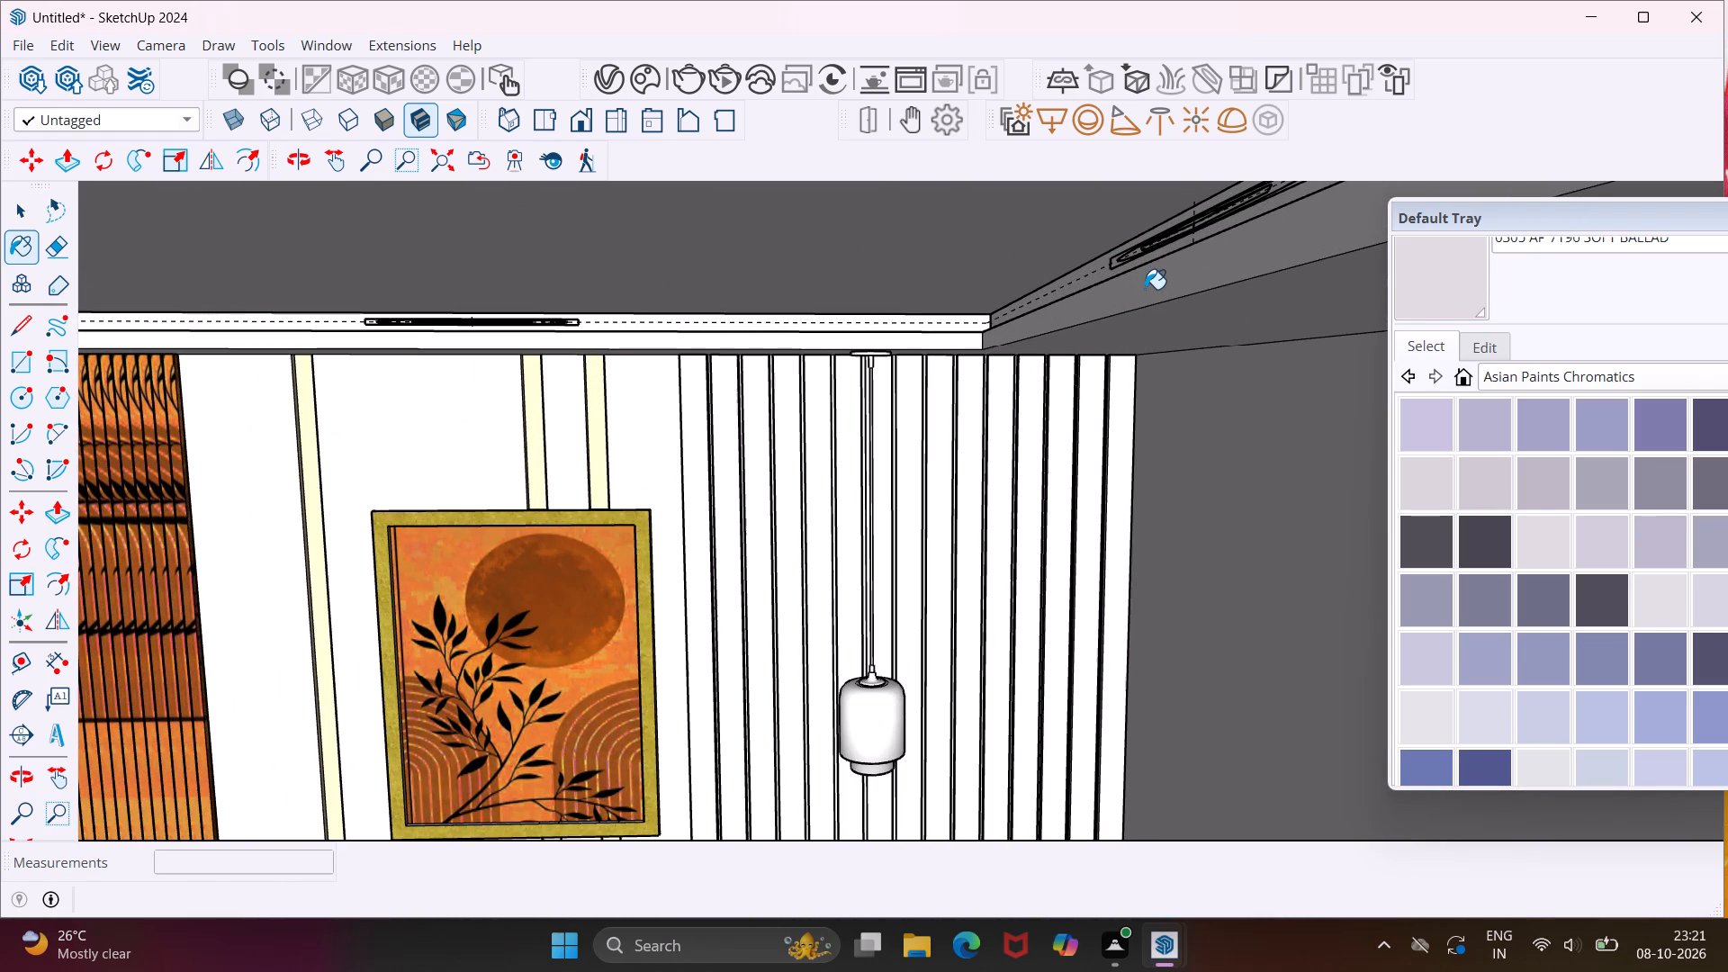
pyautogui.click(1145, 289)
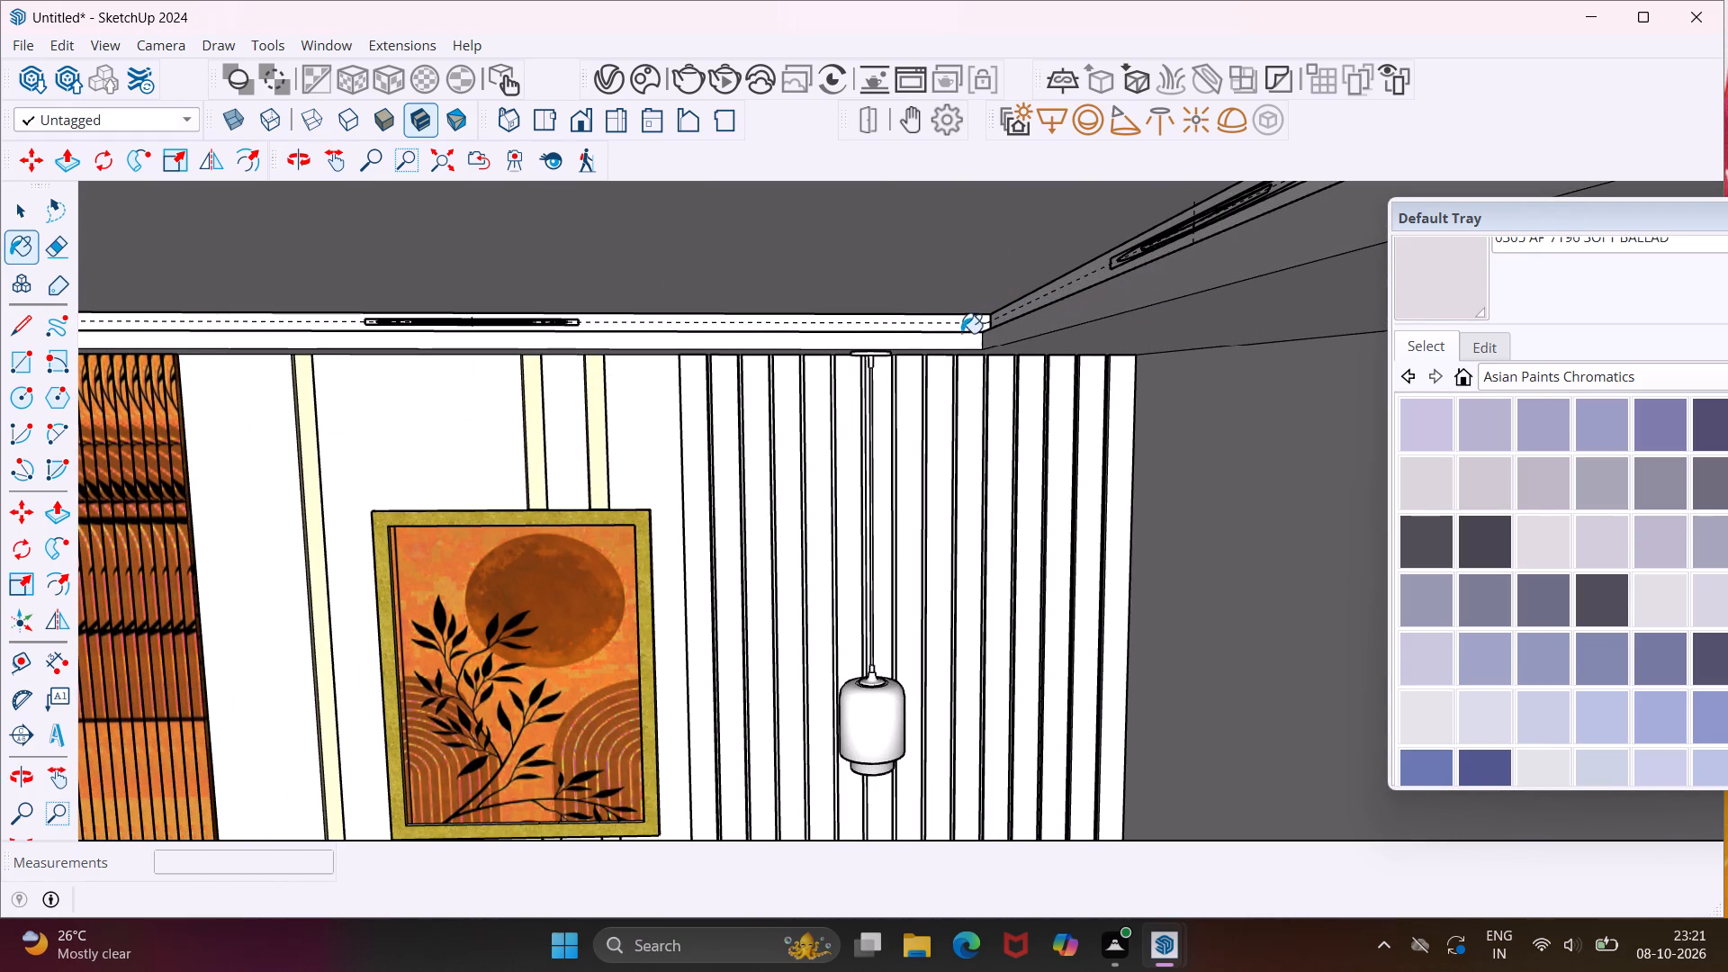
pyautogui.click(947, 338)
pyautogui.press('Escape')
pyautogui.press('space')
# Push/Pull the open front end of the plain side wall opposite the wardrobe outward by 4' 7 1/4".
pyautogui.scroll(-11, 895, 329)
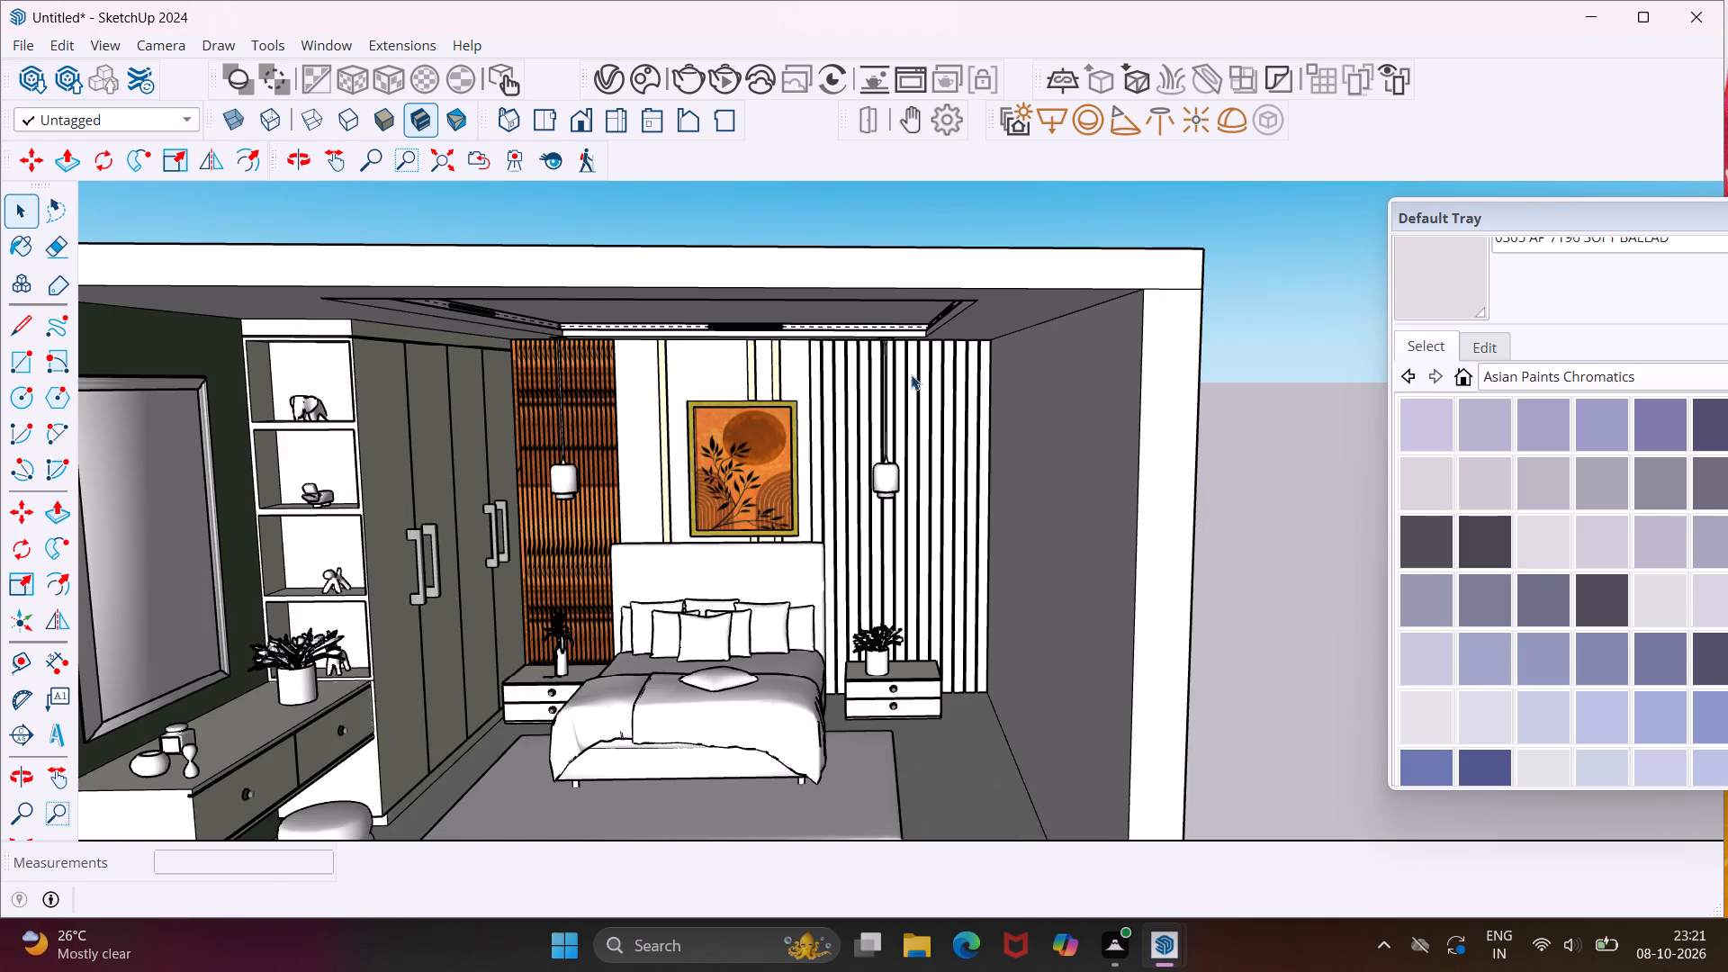
pyautogui.scroll(-6, 911, 375)
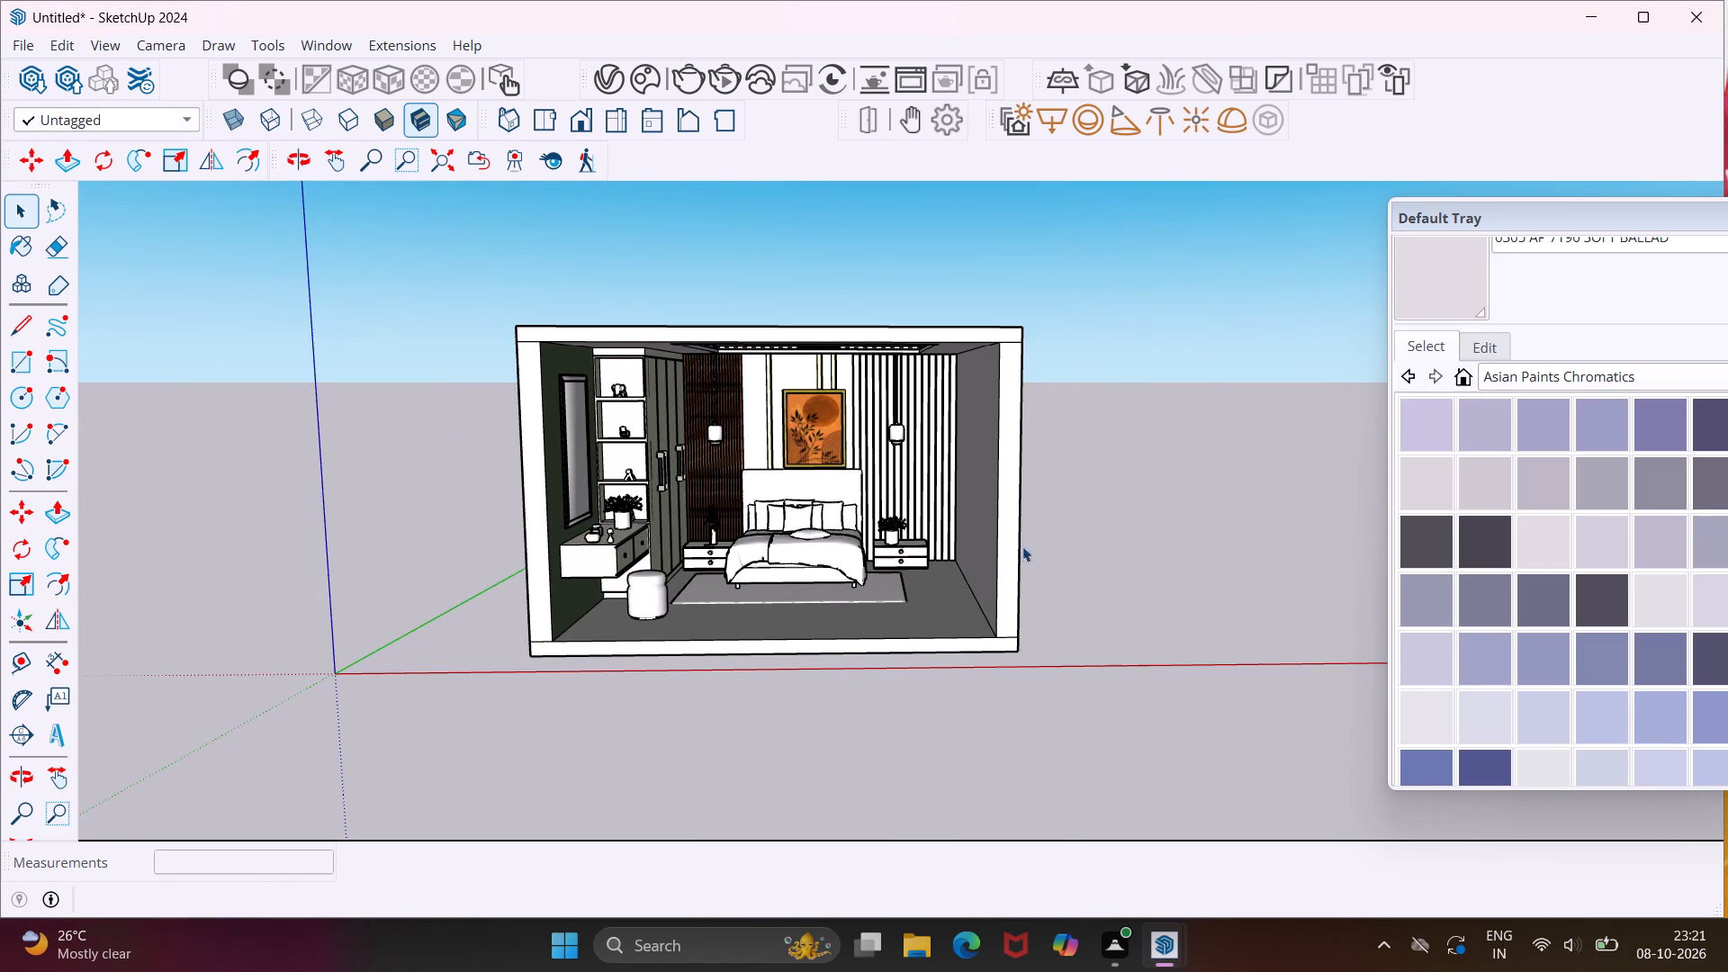
pyautogui.click(1012, 587)
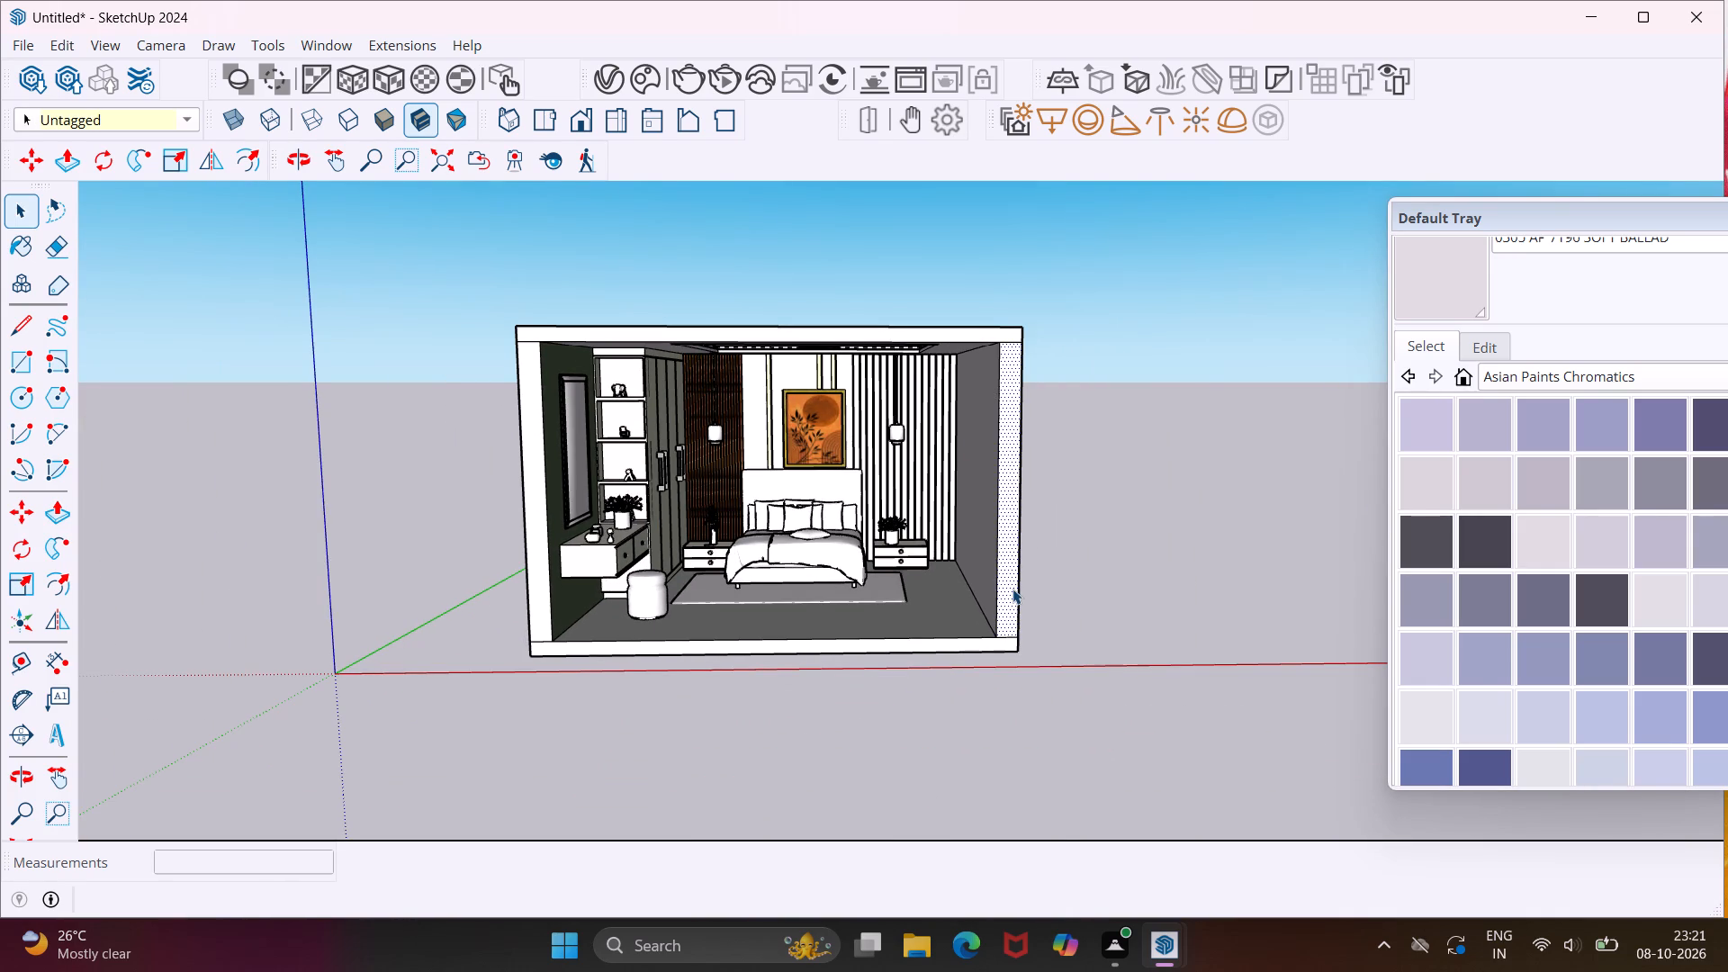
pyautogui.press('p')
pyautogui.click(1012, 589)
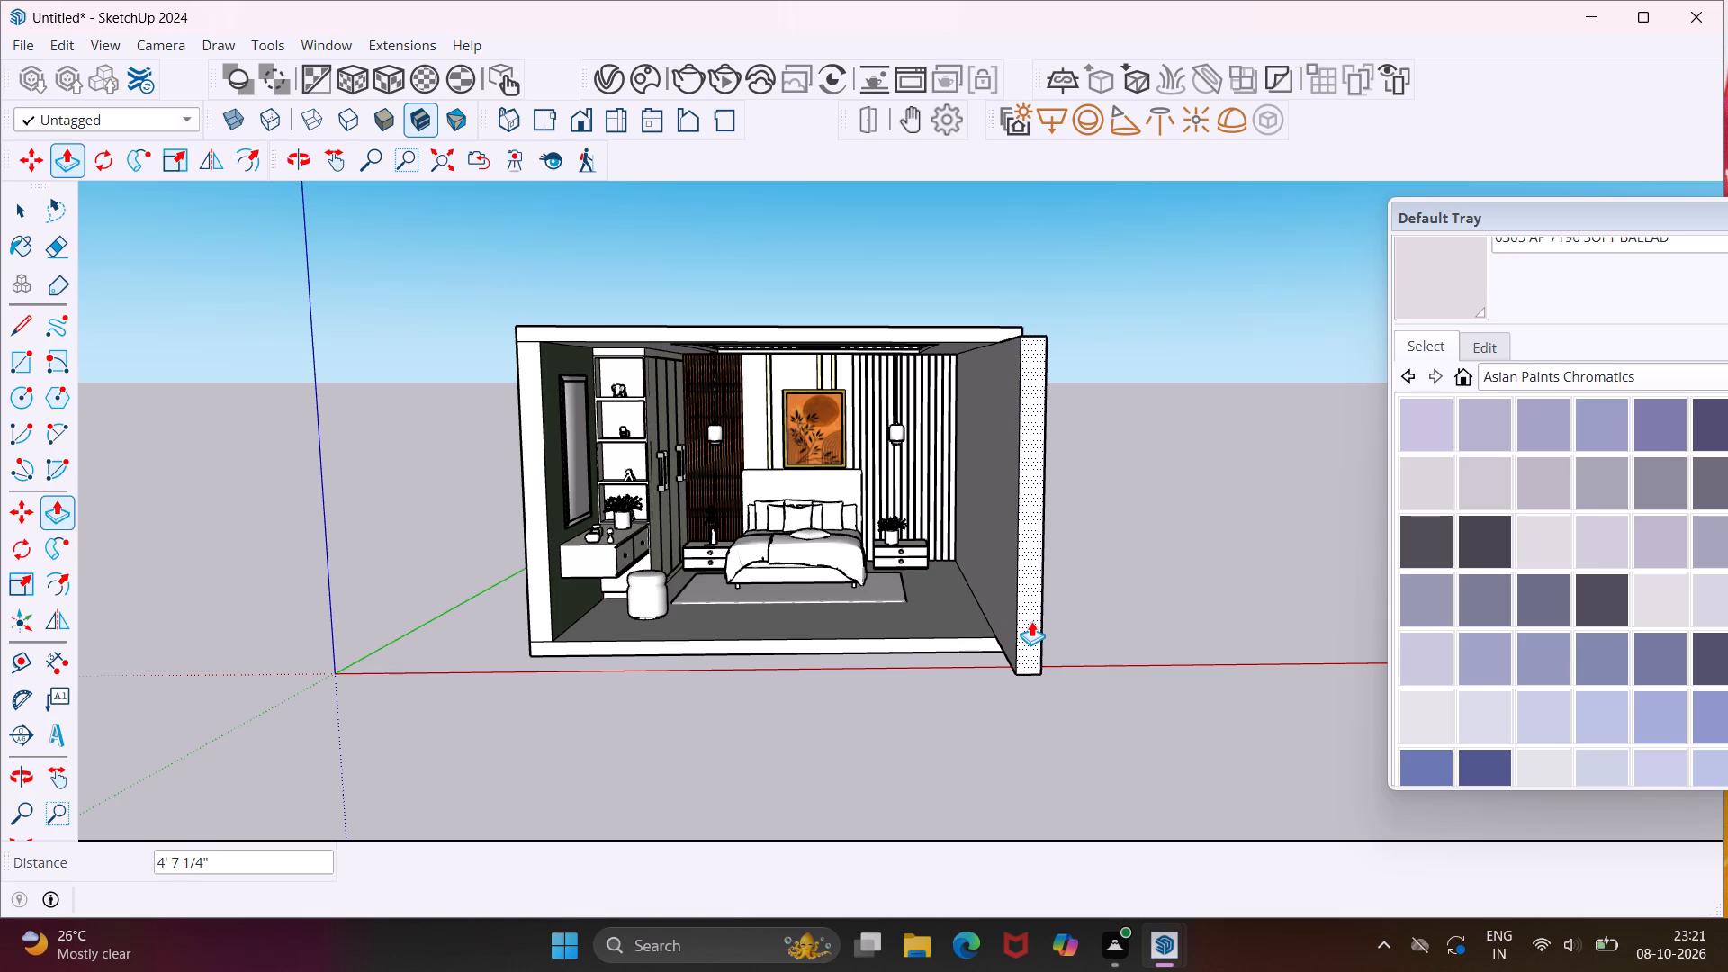
pyautogui.click(1031, 621)
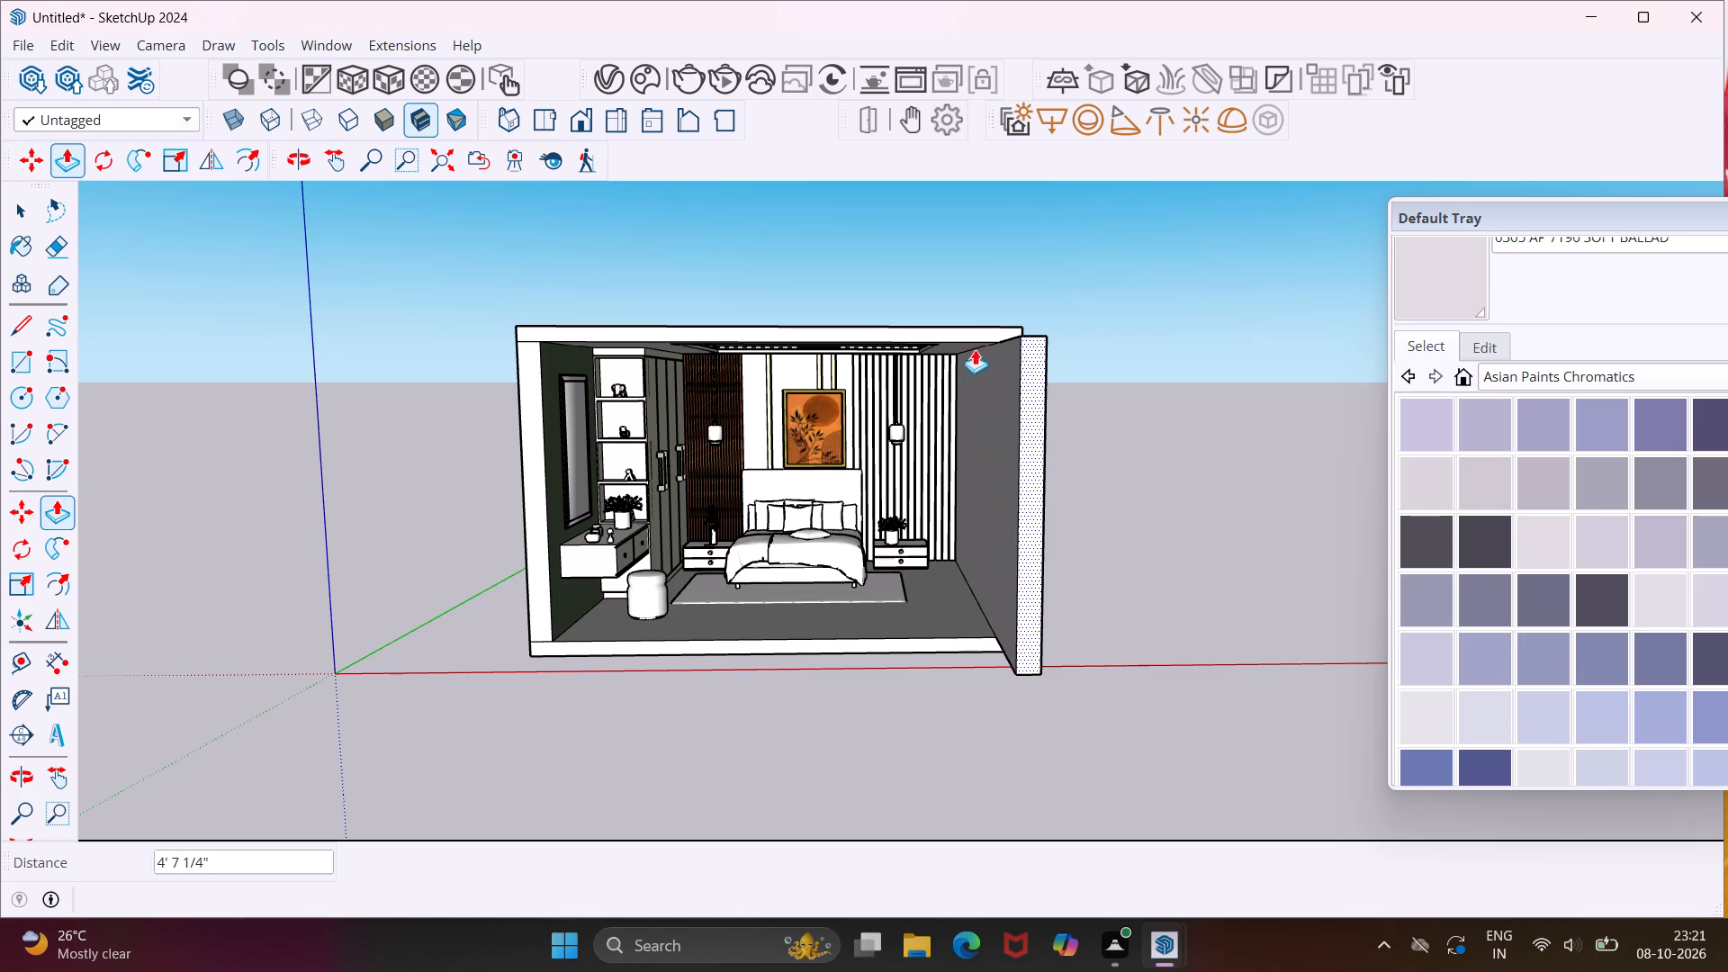
pyautogui.press('Escape')
# Extend the front ends of the ceiling, mirror-side wall and floor by 4' 7 1/4" so they align with the extended side wall.
pyautogui.scroll(3, 971, 333)
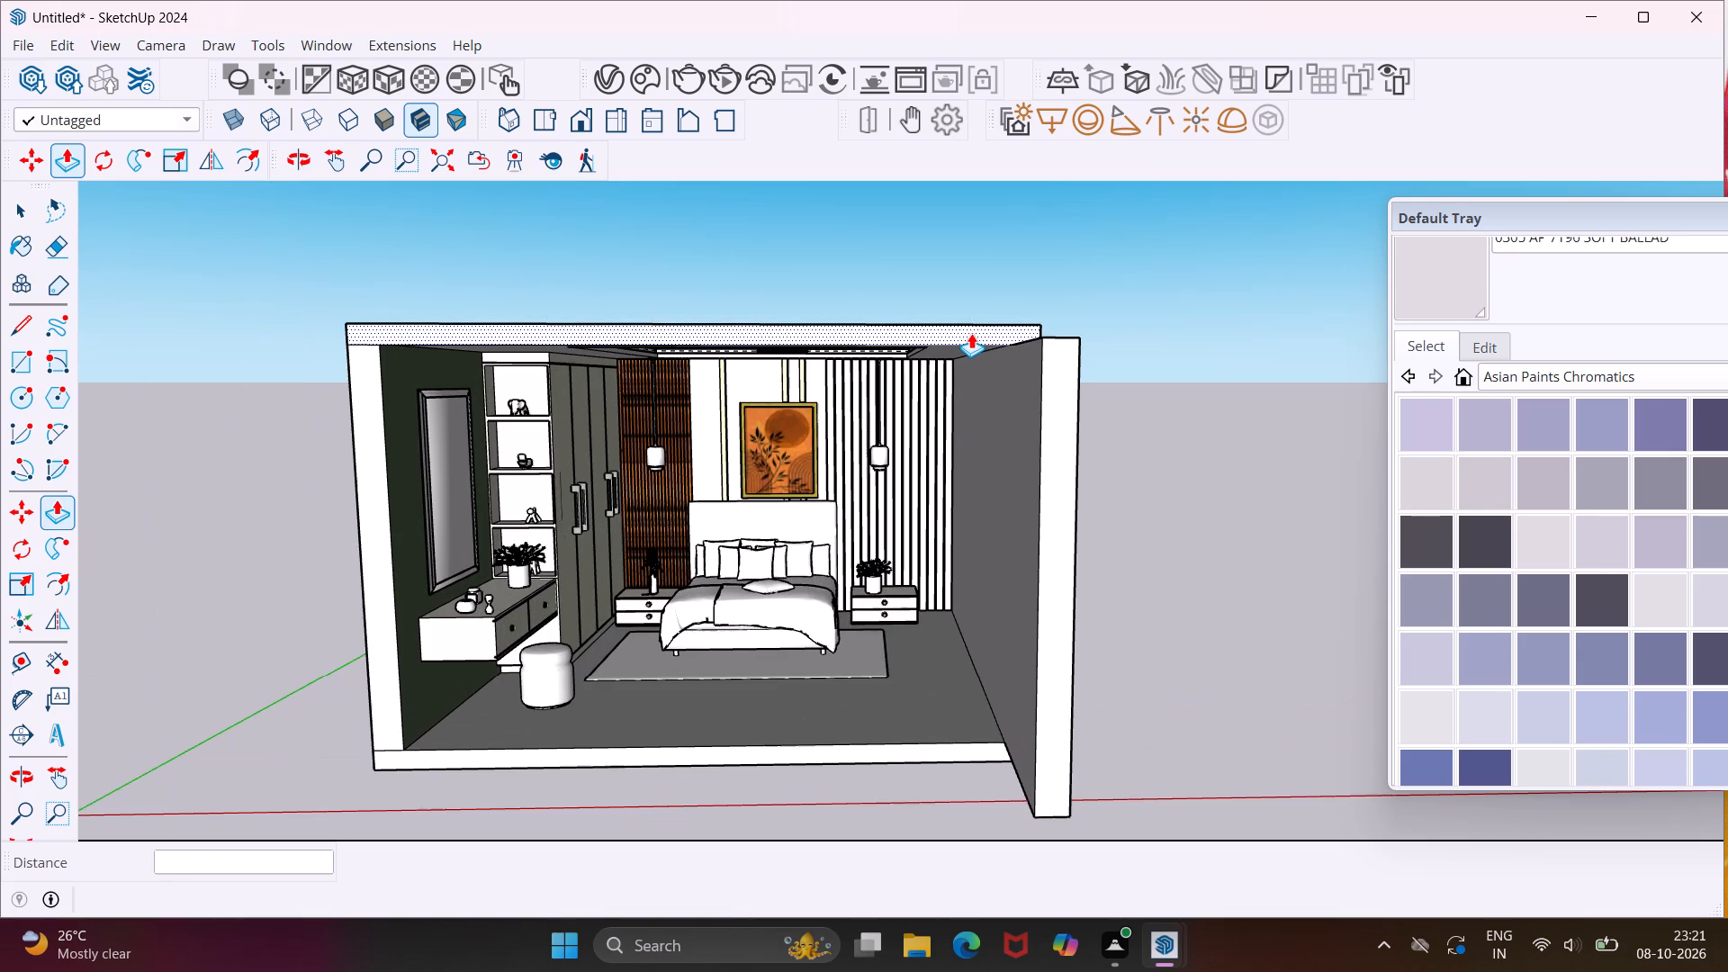
pyautogui.click(971, 333)
pyautogui.click(1046, 357)
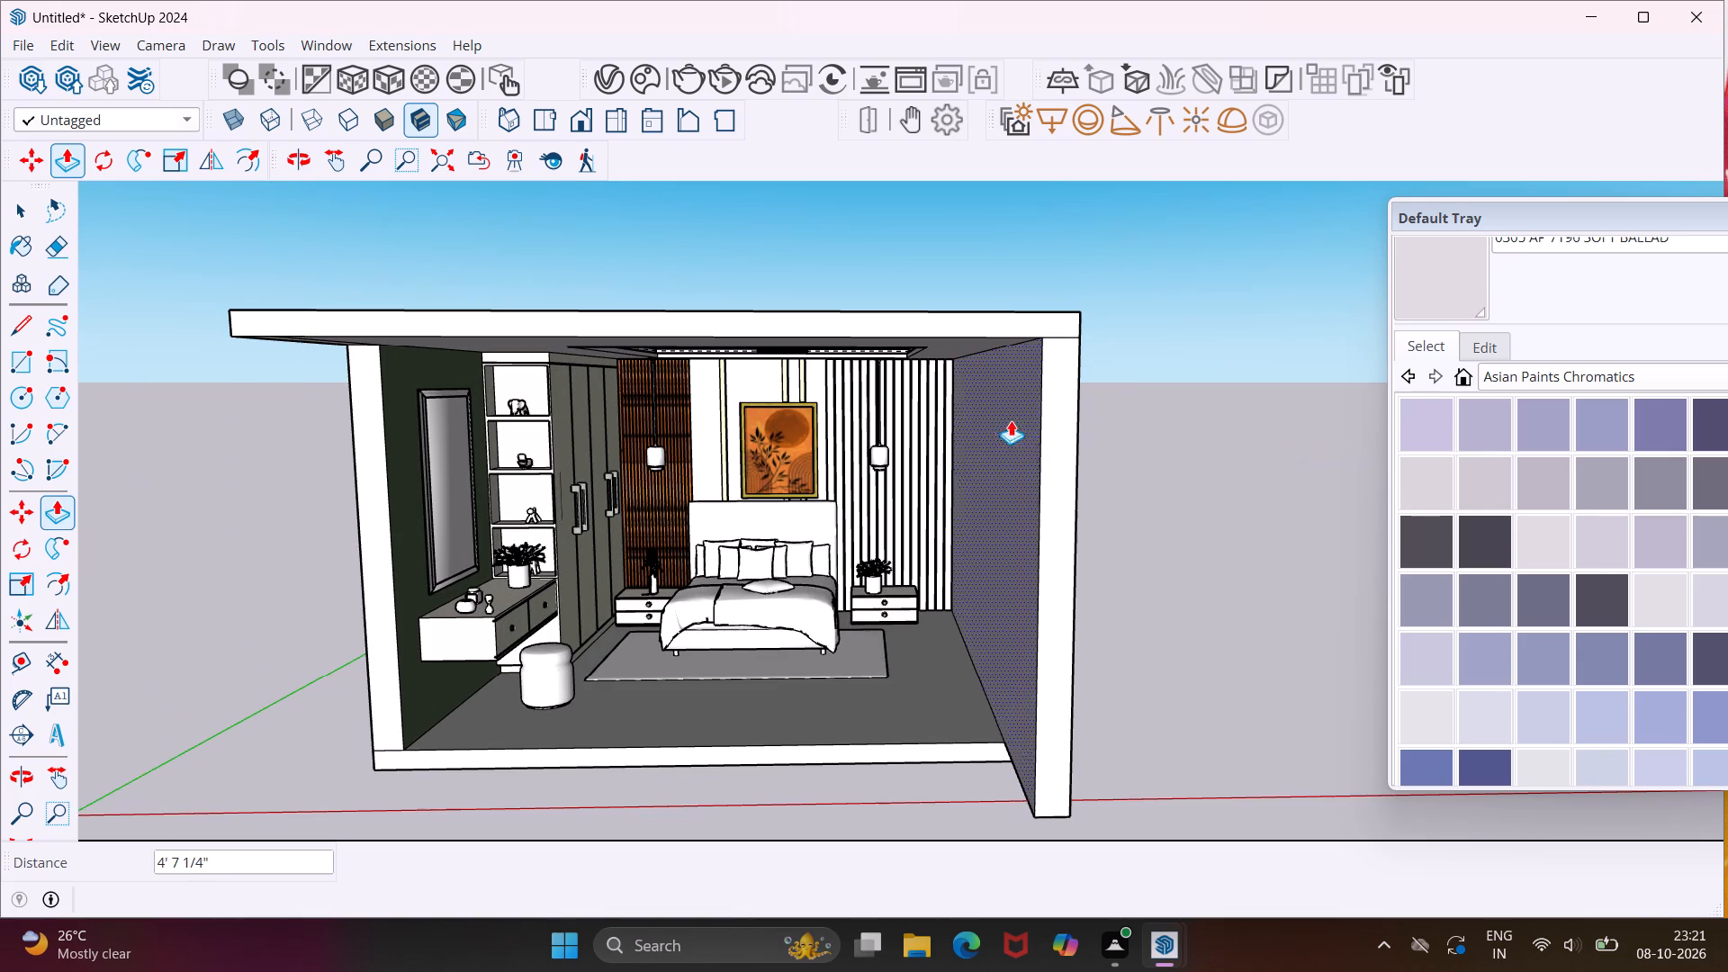
pyautogui.click(386, 652)
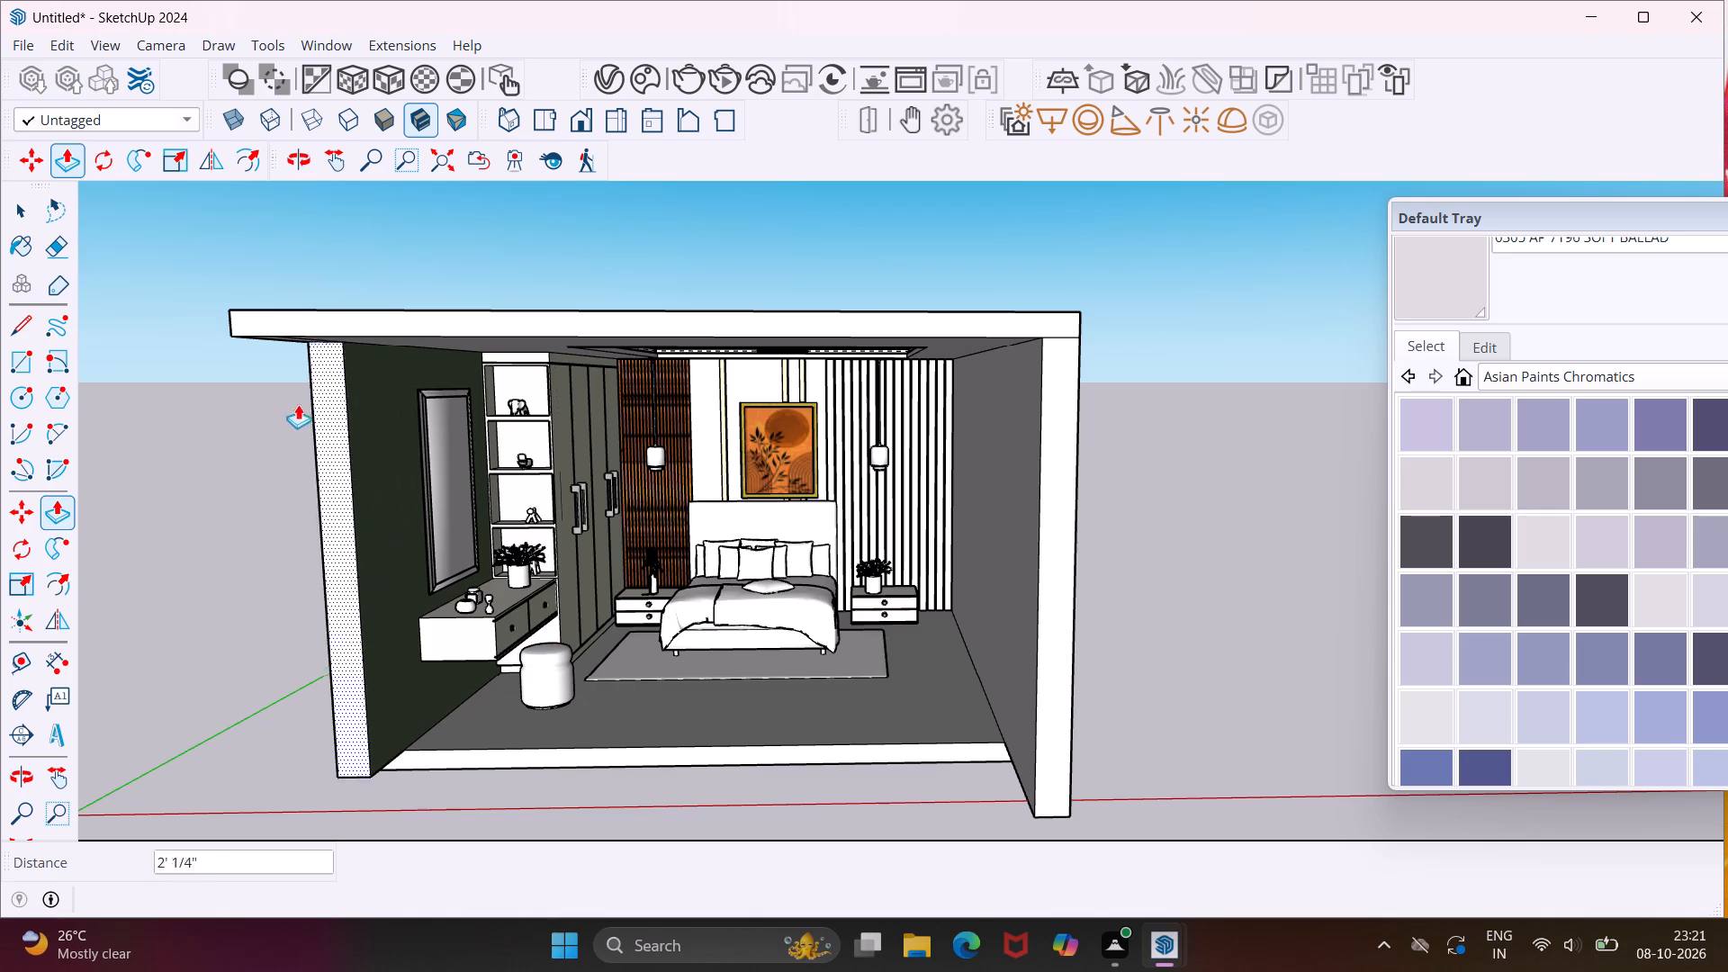
pyautogui.click(289, 322)
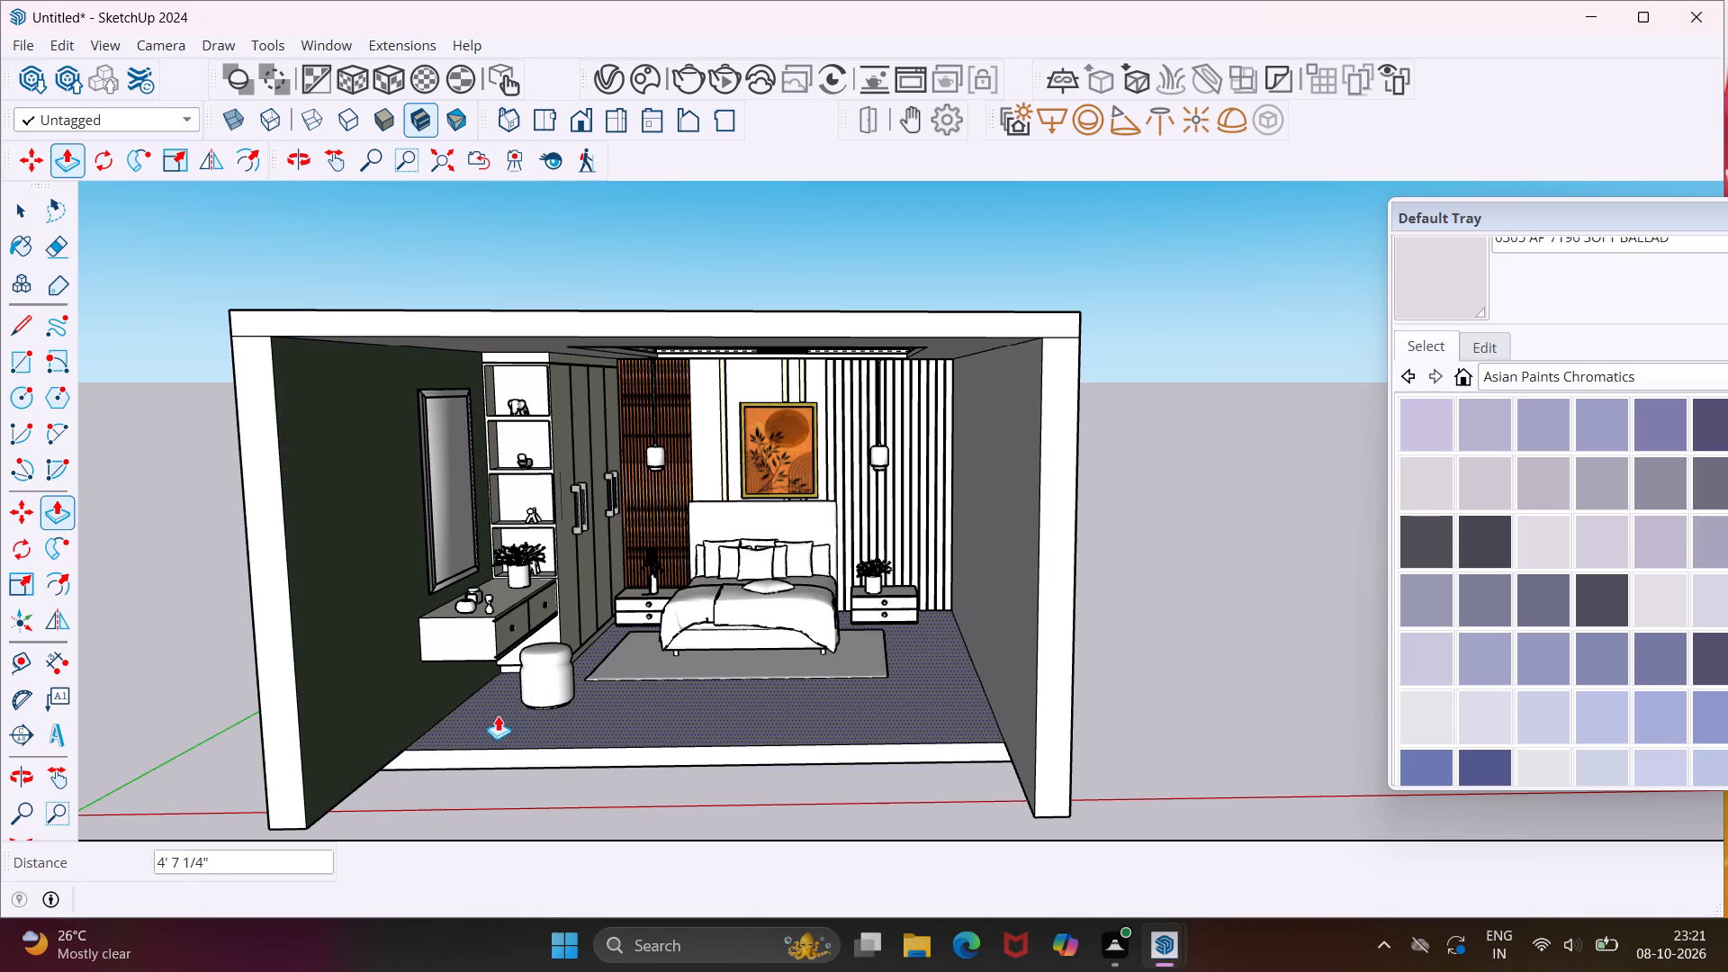
pyautogui.click(517, 755)
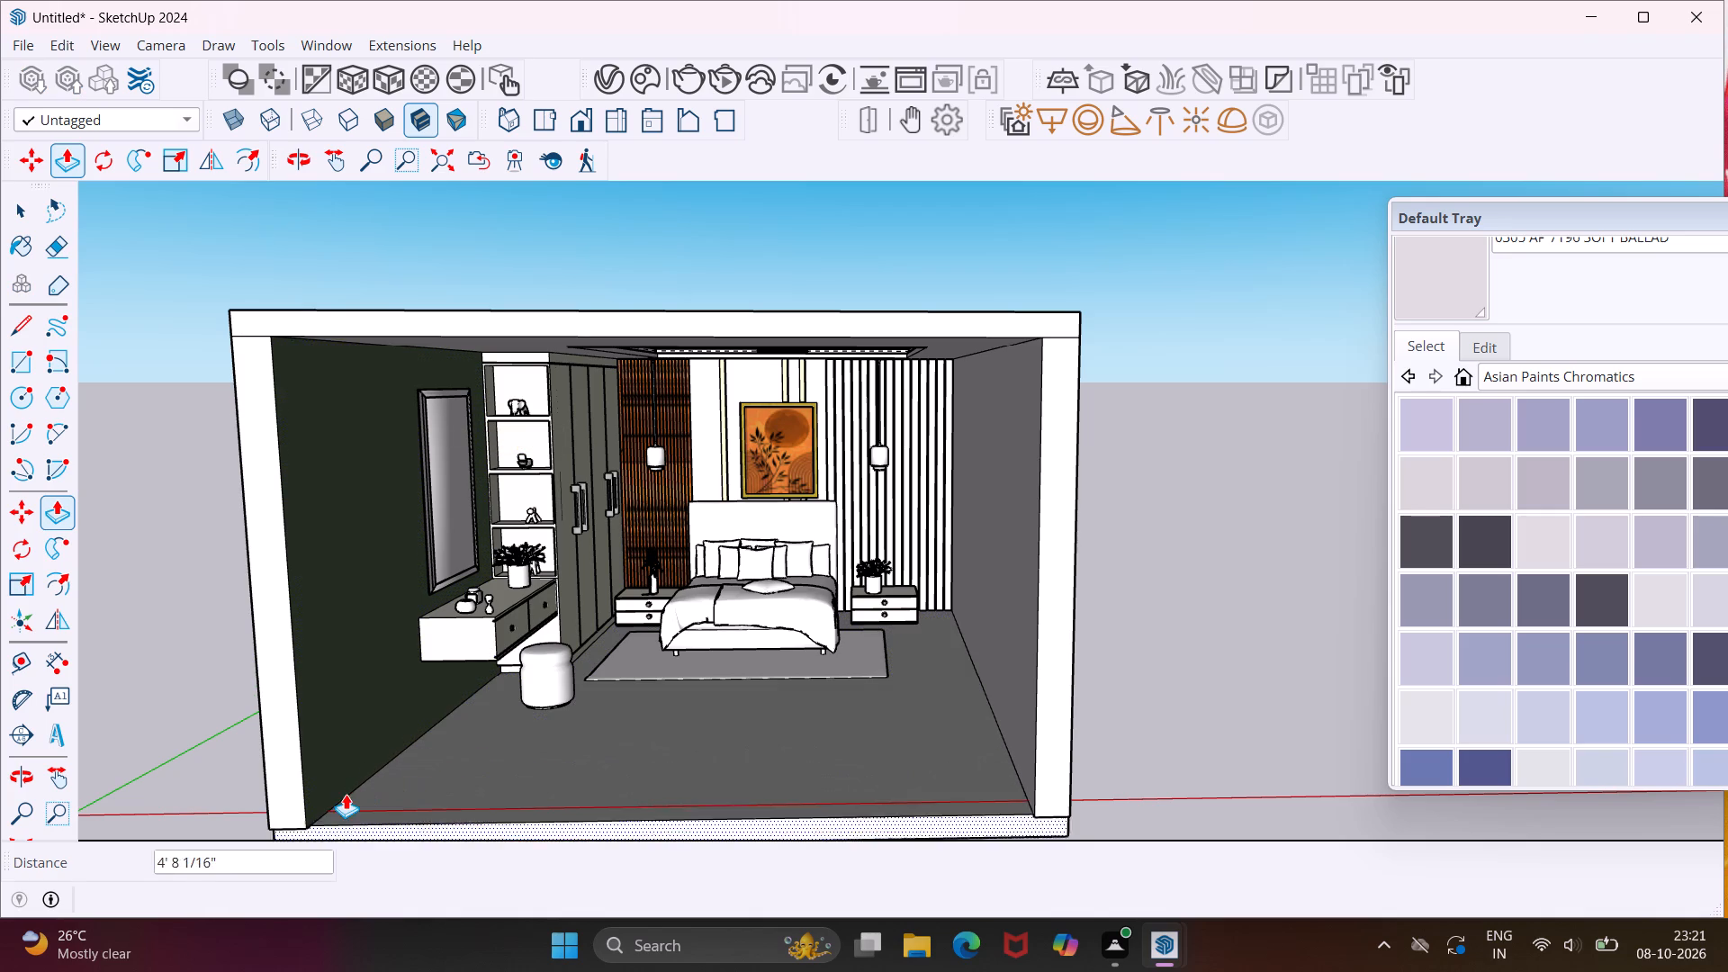
pyautogui.click(297, 790)
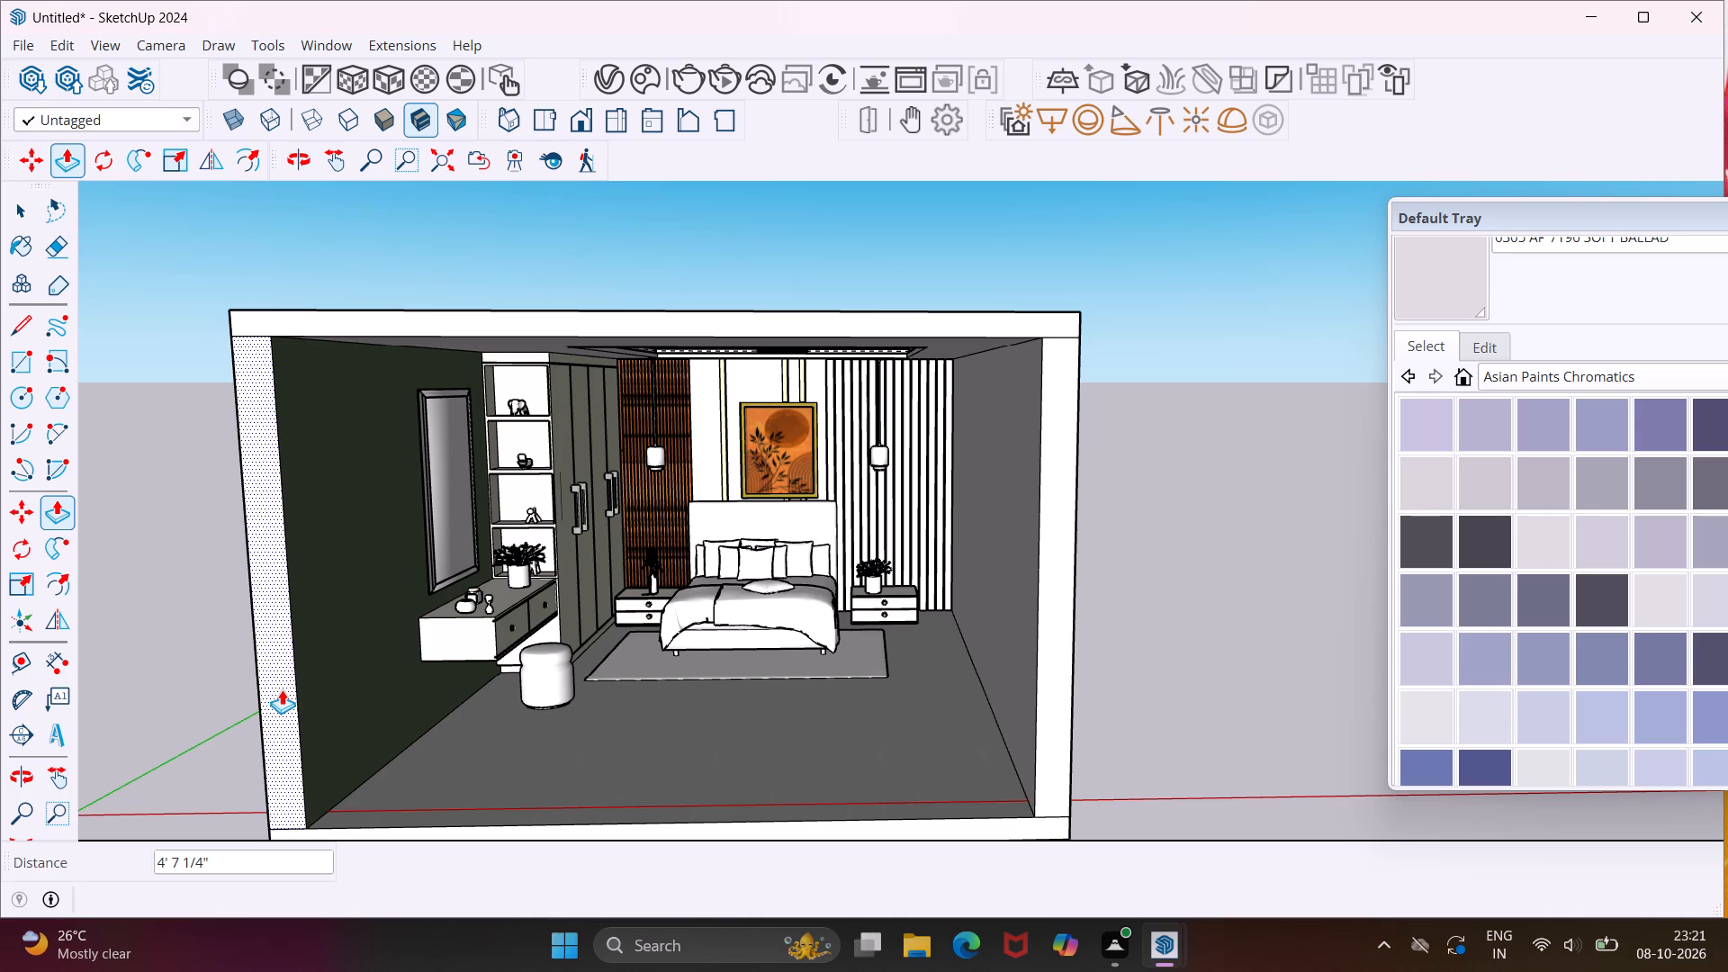
pyautogui.press('Escape')
pyautogui.press('space')
# Draw a 15' by 10' rectangle across the room's open front between the inner corners, closing it as a wall.
pyautogui.moveTo(319, 623); pyautogui.dragTo(364, 607, button='middle')
pyautogui.scroll(1, 319, 623)
pyautogui.scroll(-4, 363, 598)
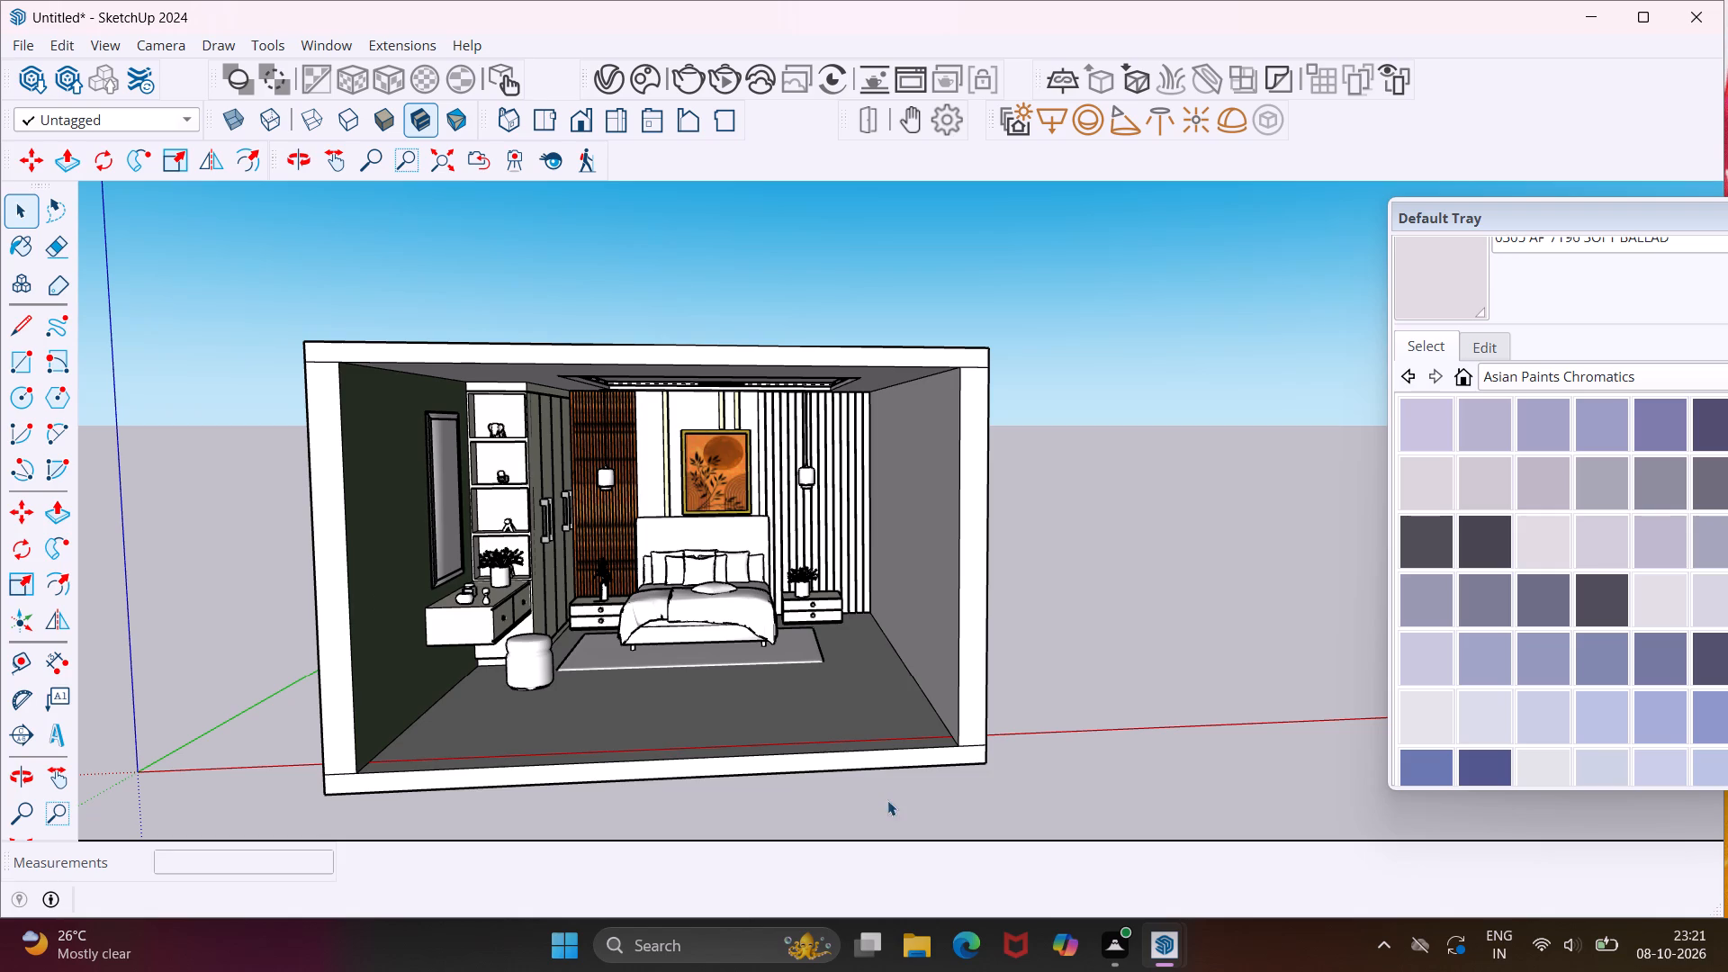
pyautogui.click(31, 347)
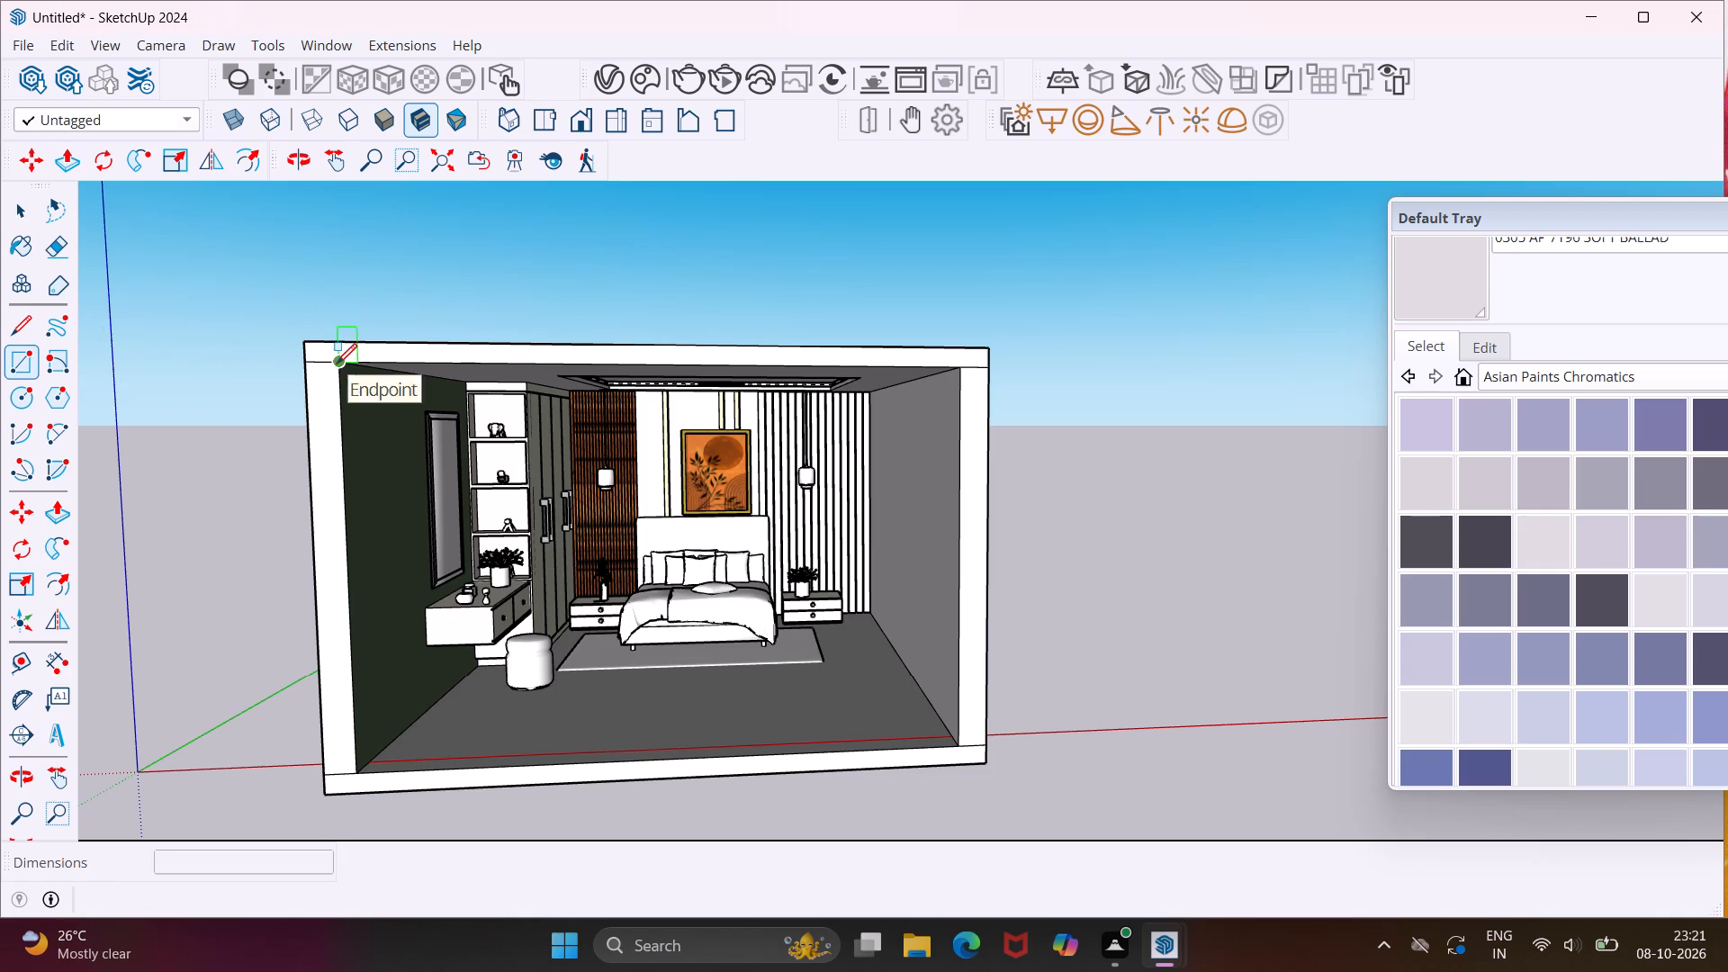
pyautogui.click(337, 364)
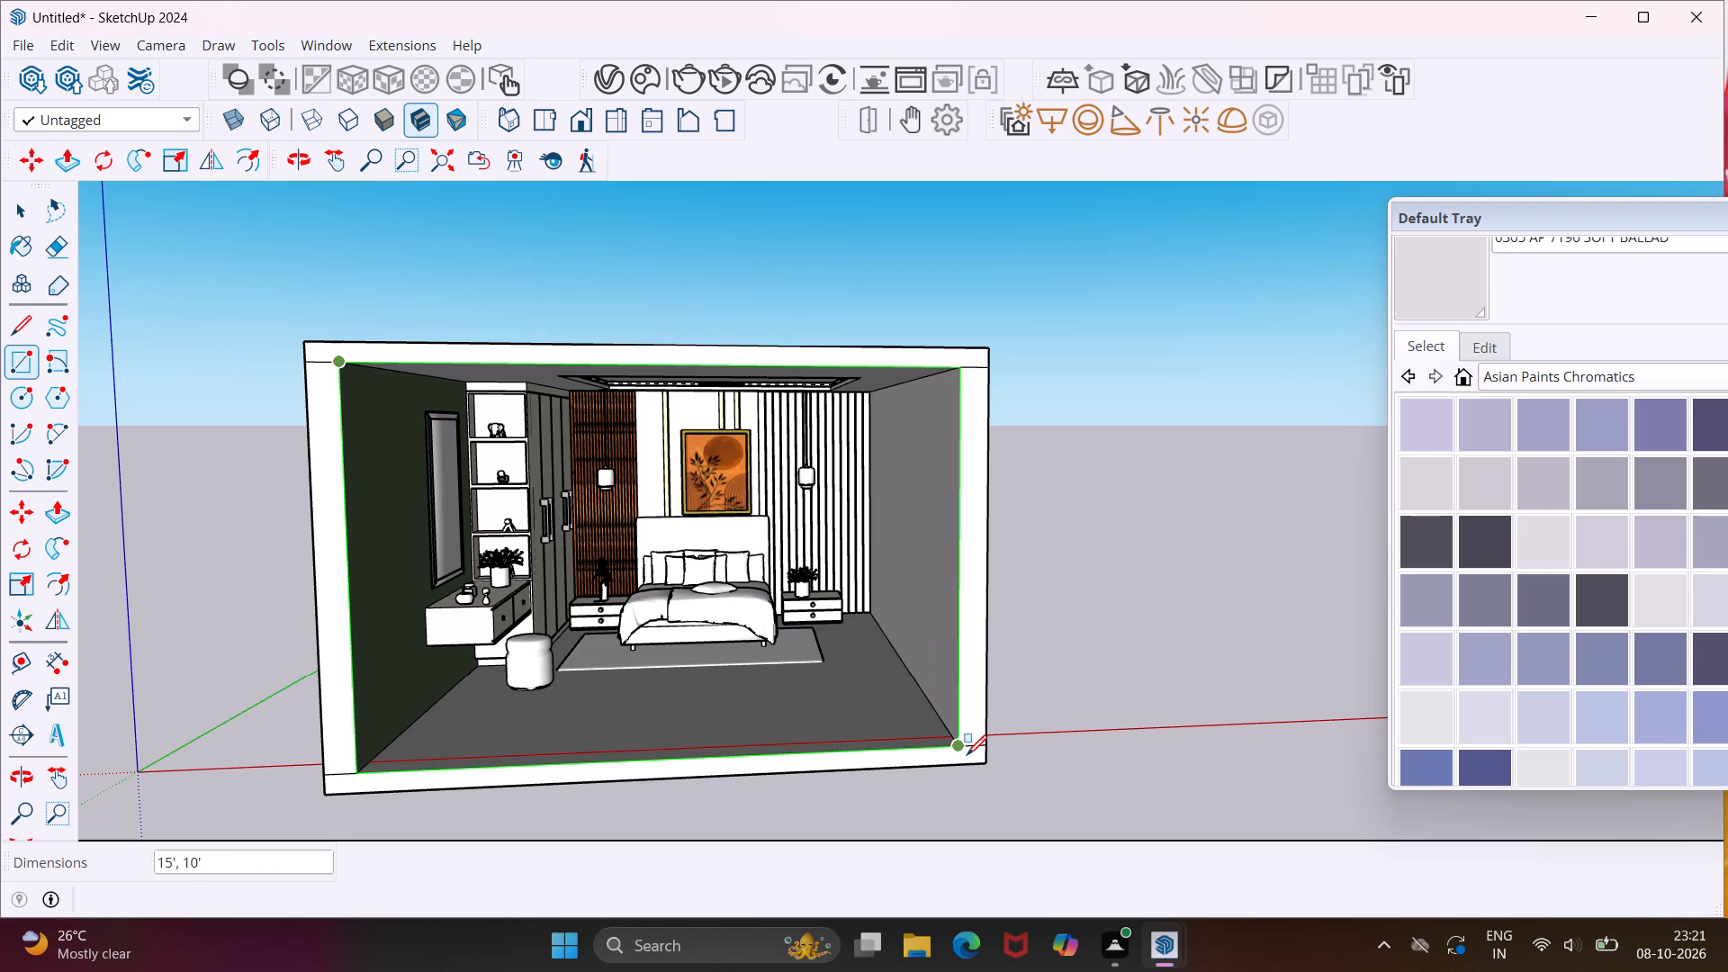
pyautogui.click(955, 752)
pyautogui.press('Escape')
pyautogui.press('space')
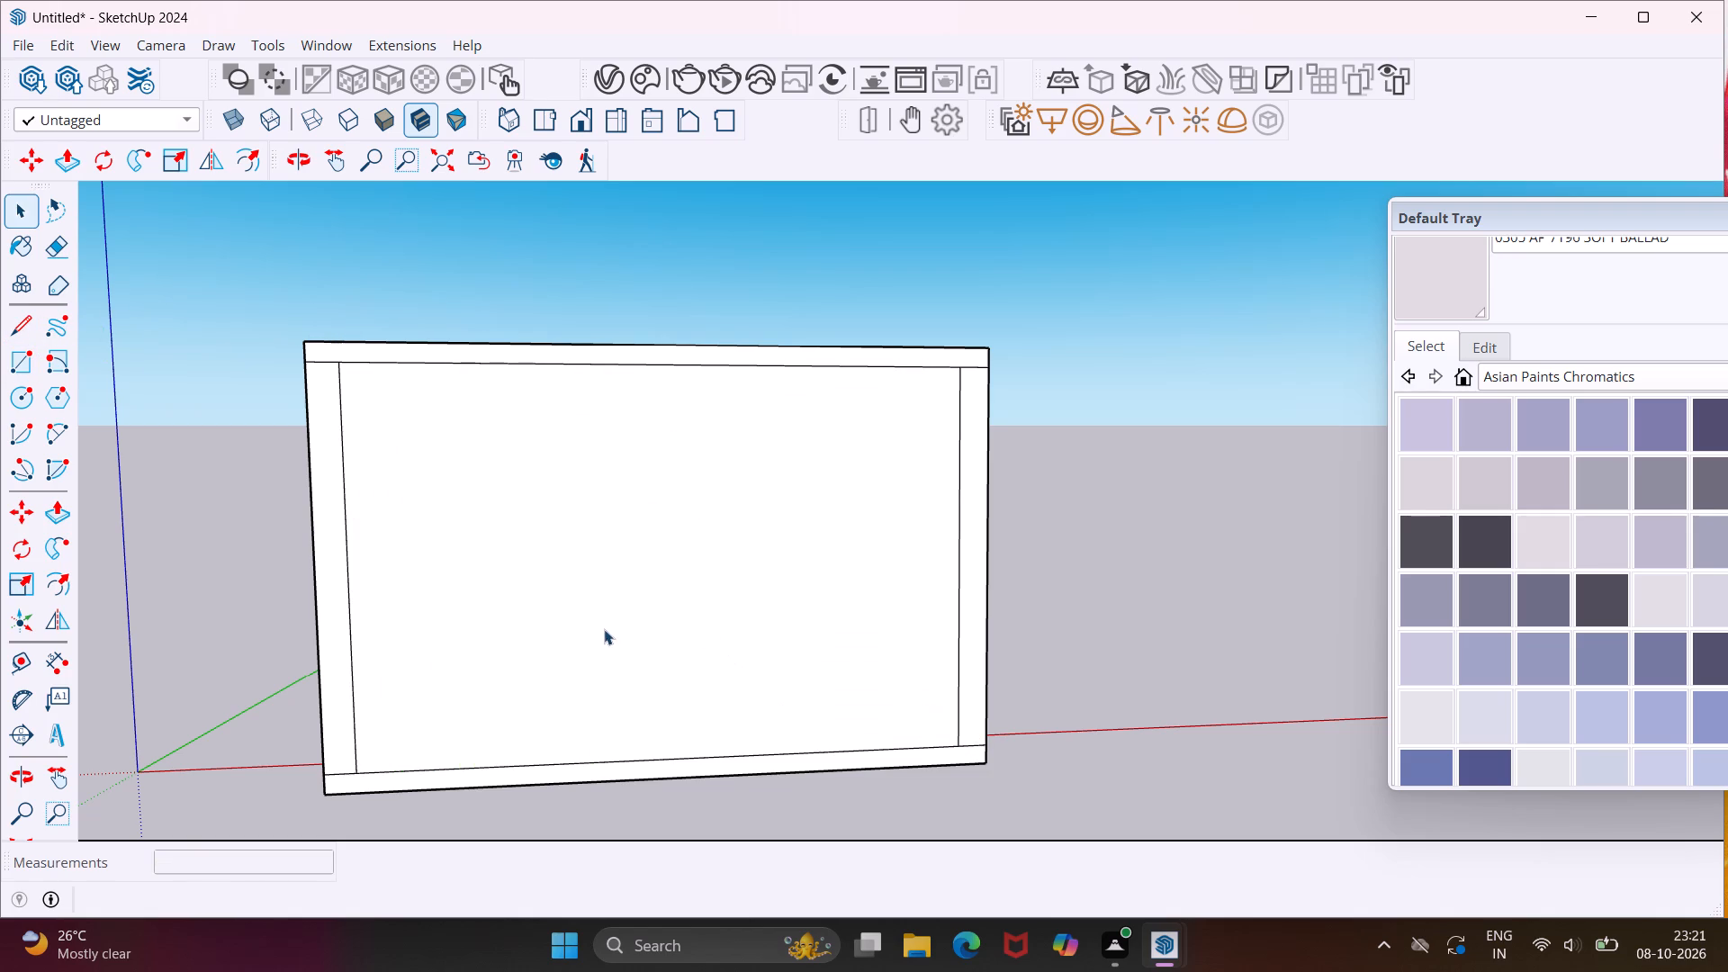
# From a view inside the room, set the V-Ray render camera's exposure value (EV) to 12.
pyautogui.scroll(20, 593, 606)
pyautogui.scroll(9, 593, 606)
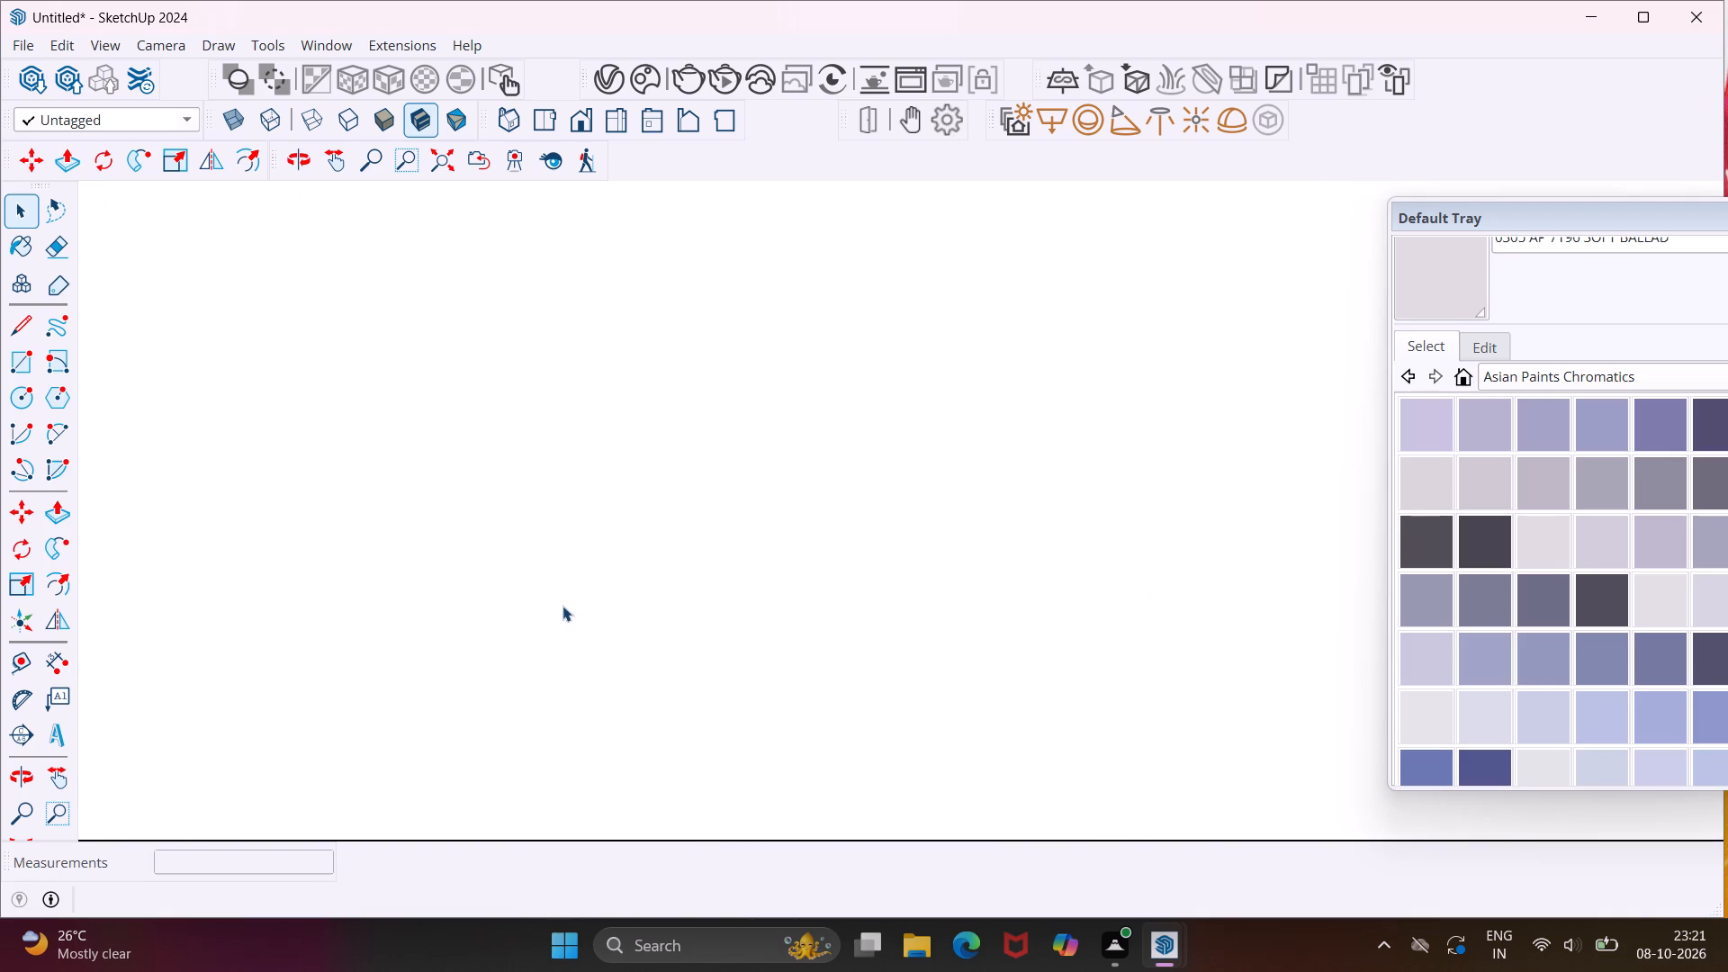
pyautogui.scroll(20, 562, 606)
pyautogui.scroll(14, 562, 606)
pyautogui.scroll(20, 549, 608)
pyautogui.scroll(1, 549, 608)
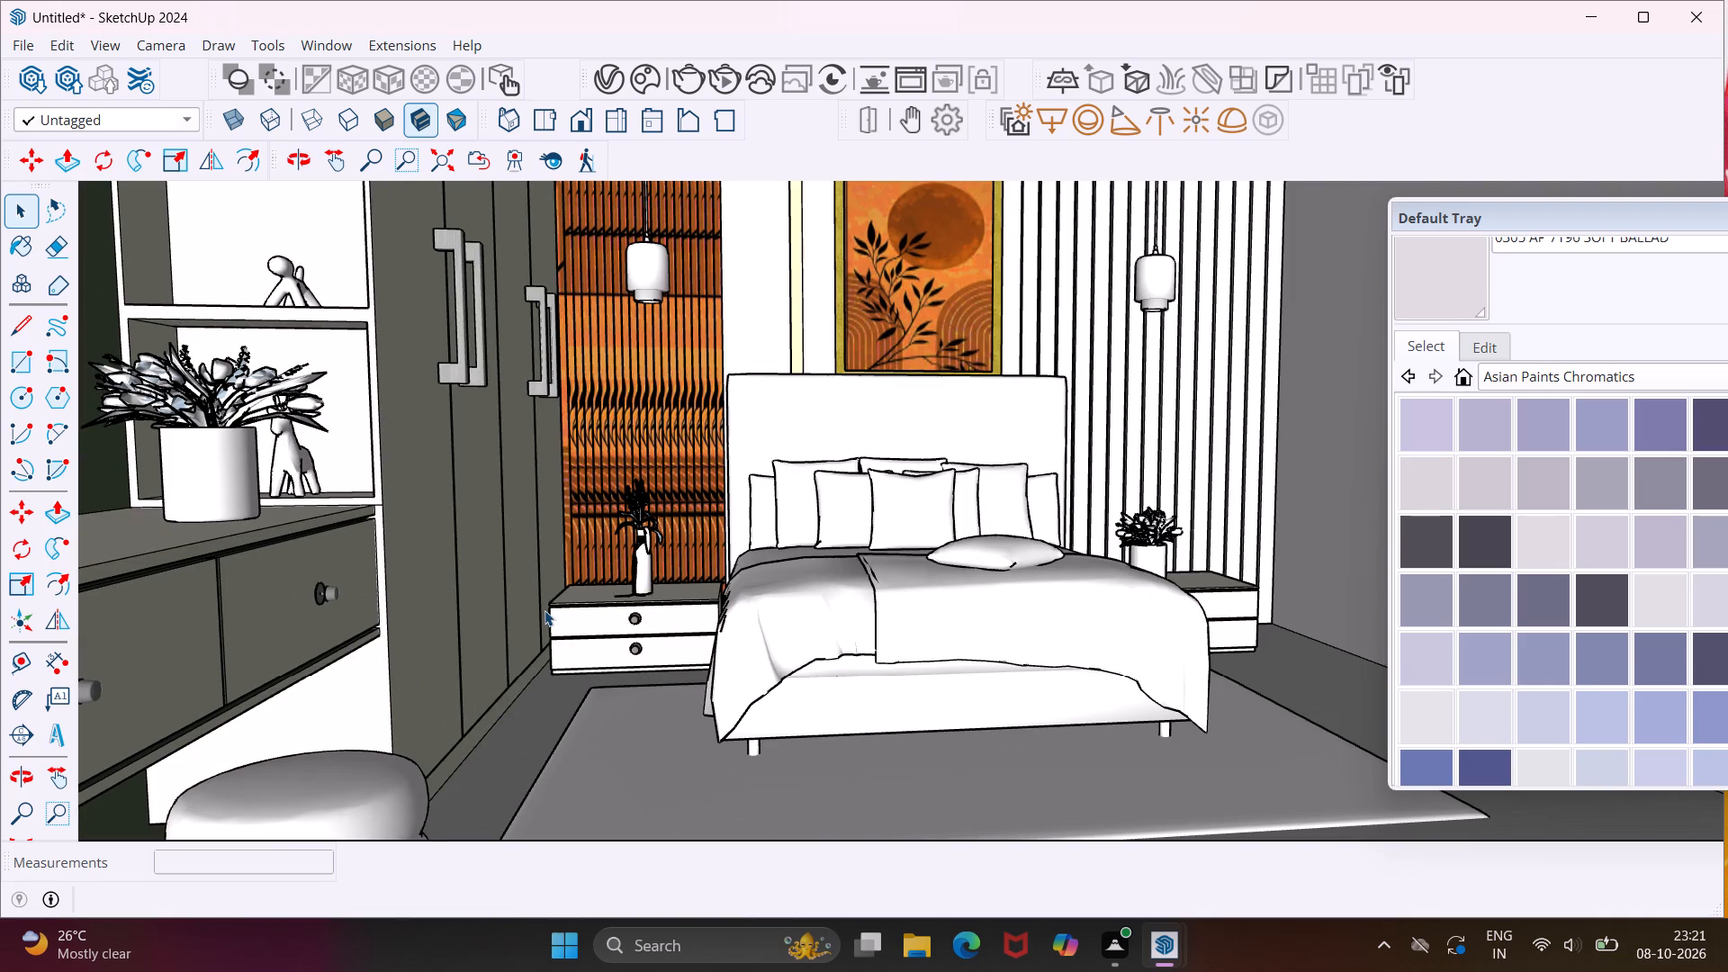
pyautogui.click(625, 89)
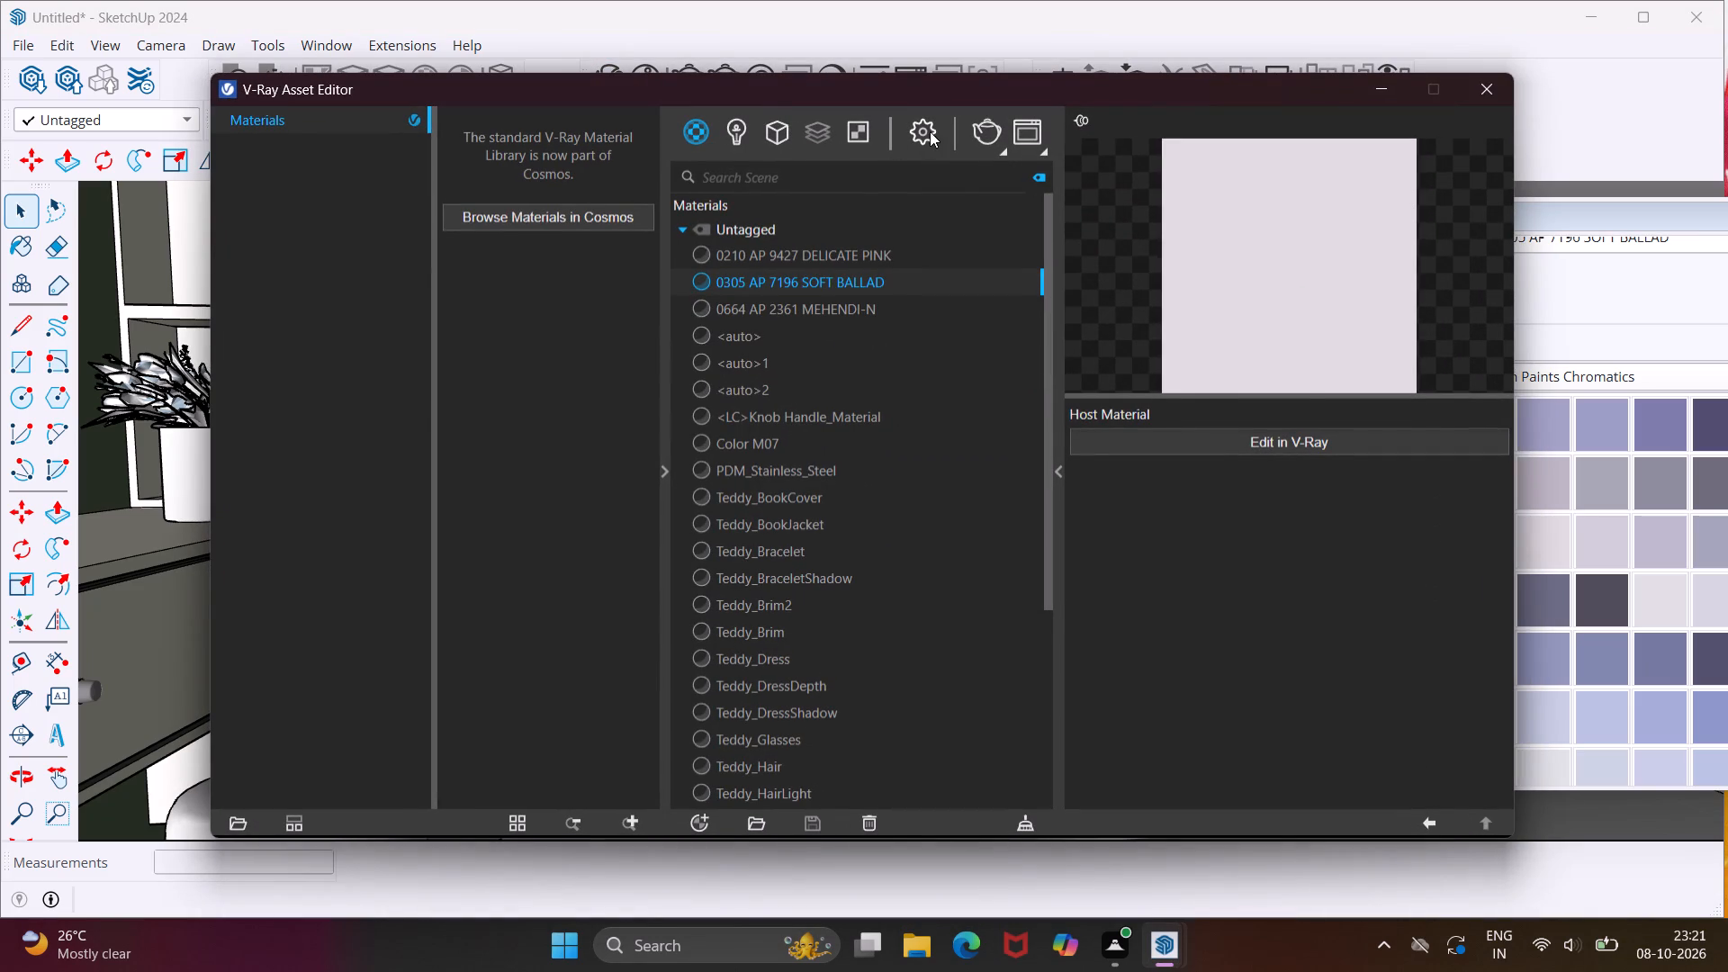
pyautogui.click(930, 131)
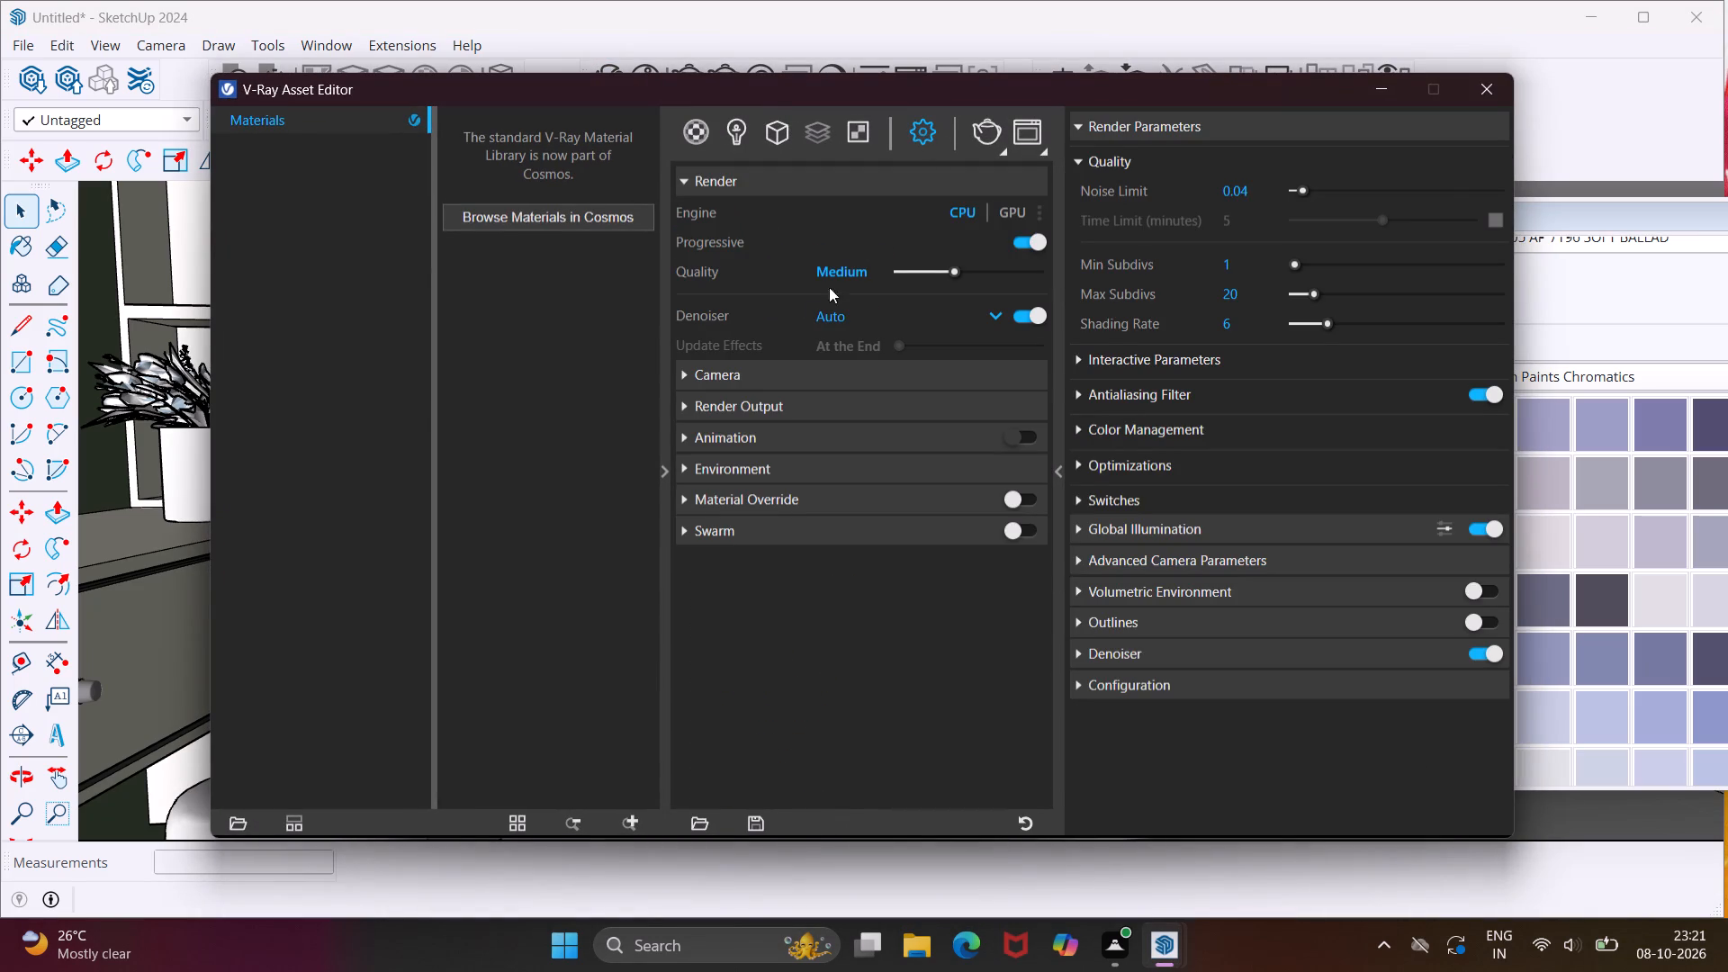
pyautogui.click(688, 405)
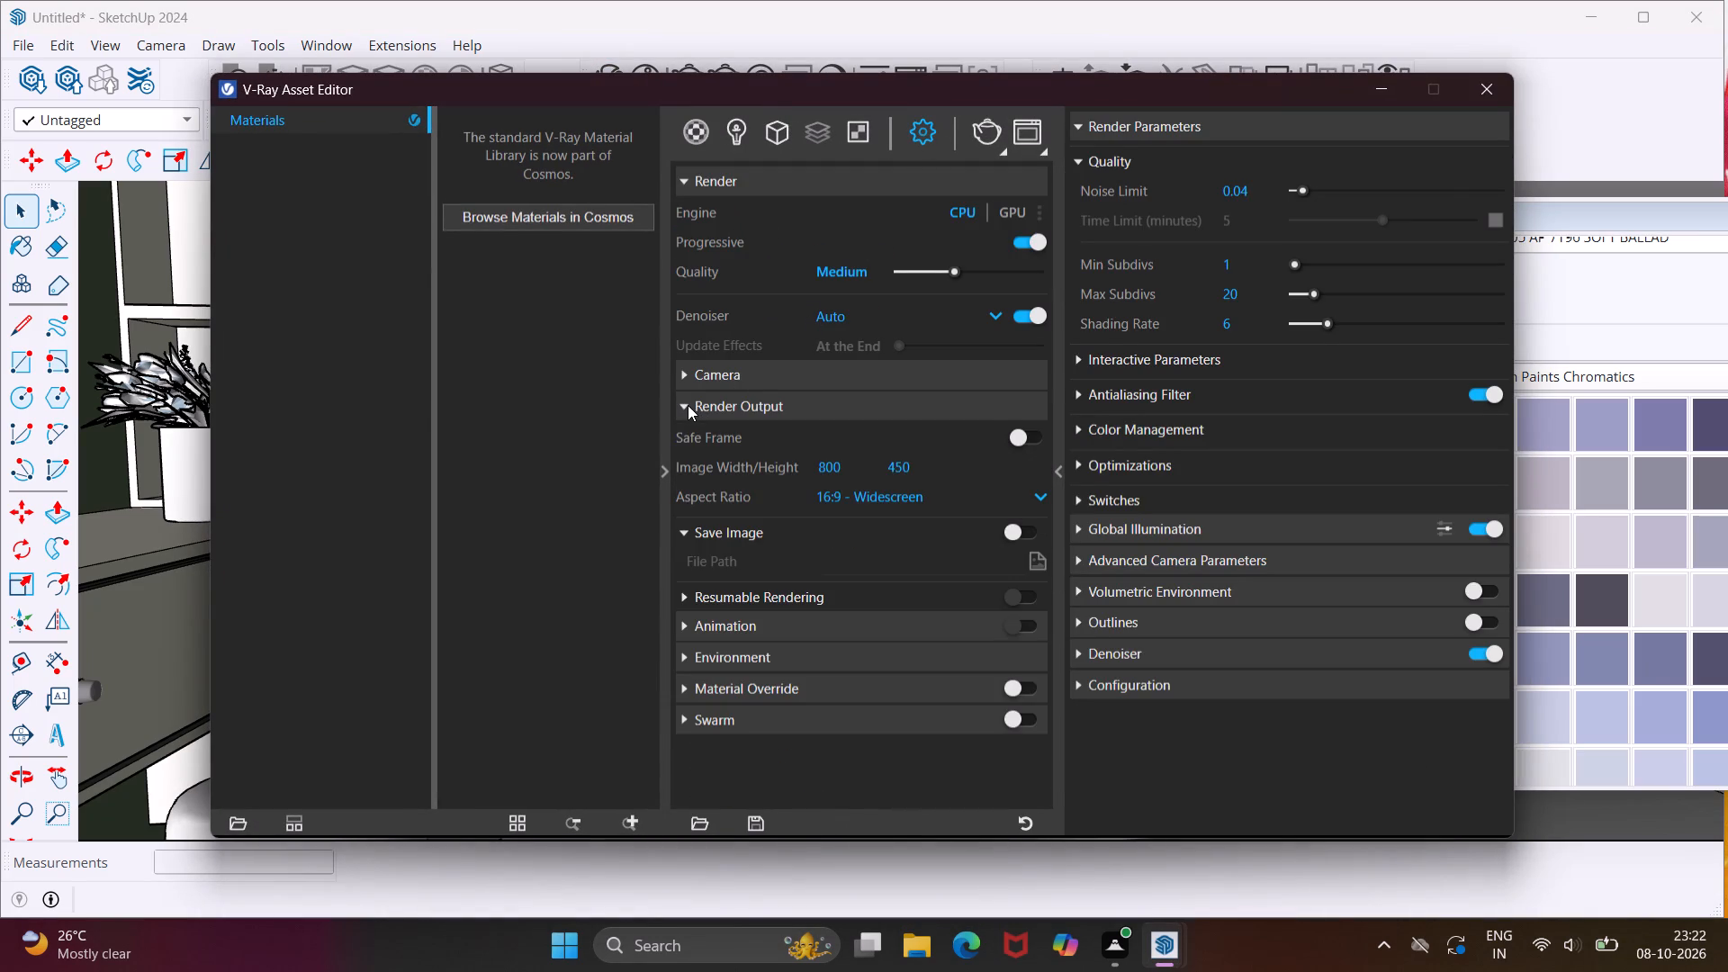
pyautogui.click(683, 387)
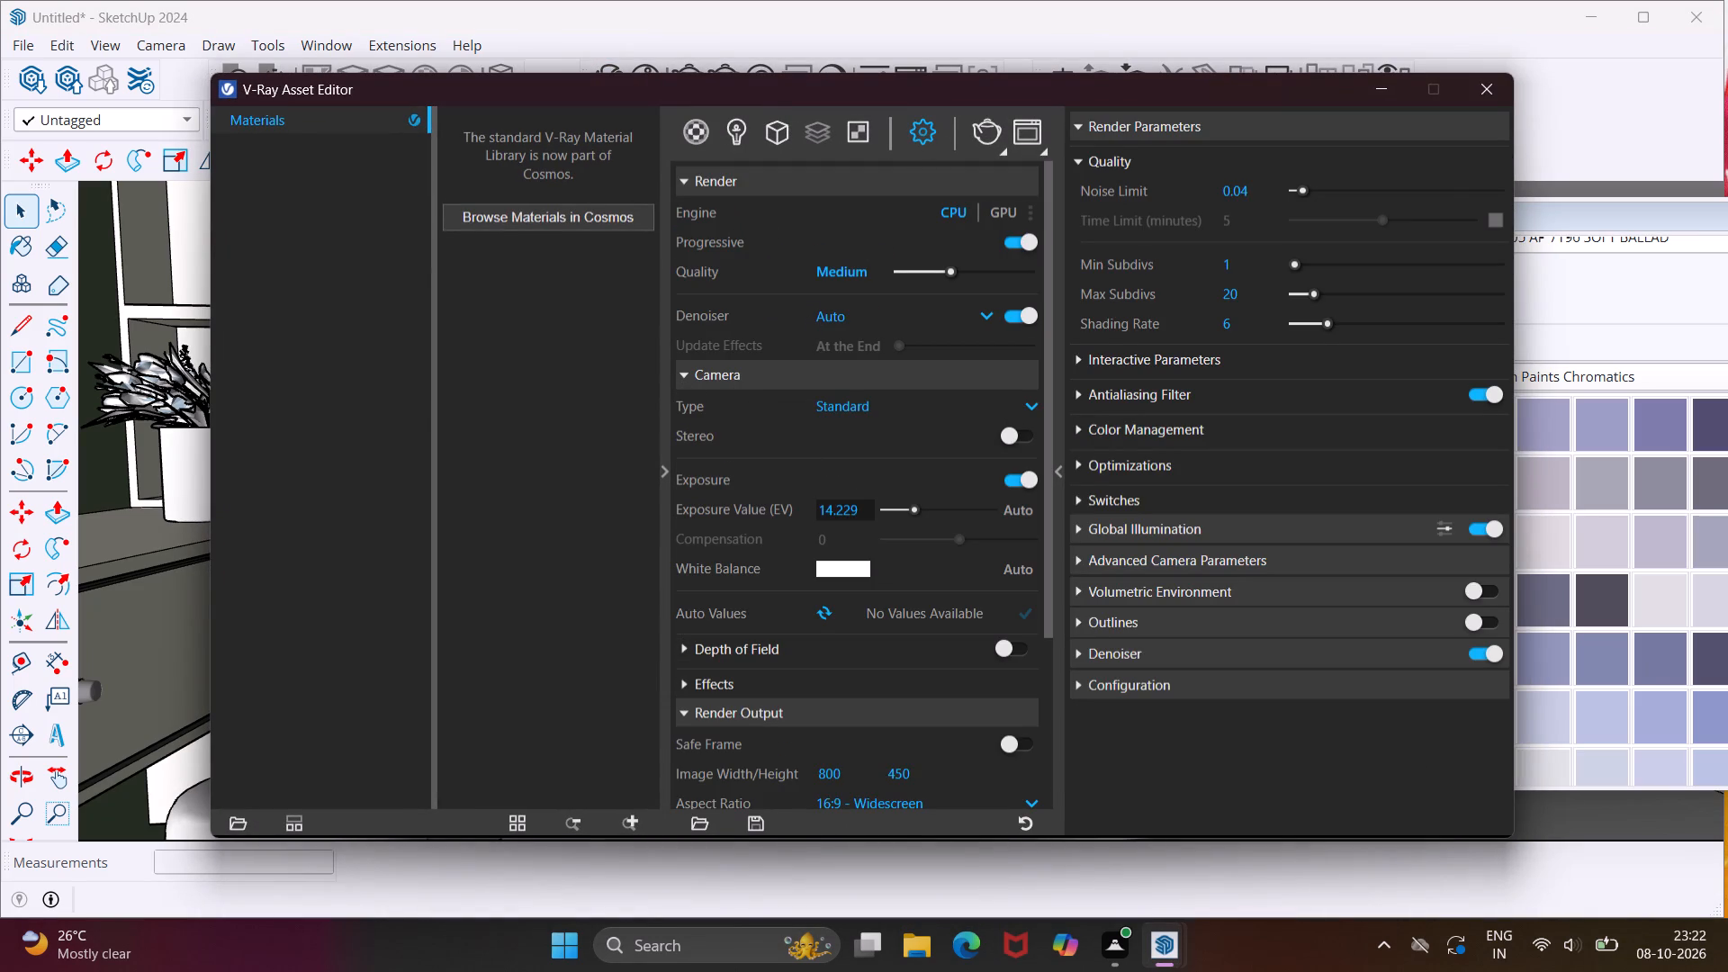
pyautogui.click(859, 513)
pyautogui.press('BackSpace')
pyautogui.press('BackSpace')
pyautogui.press('BackSpace')
pyautogui.press('BackSpace')
pyautogui.press('BackSpace')
pyautogui.press('BackSpace')
pyautogui.press('BackSpace')
pyautogui.press('BackSpace')
pyautogui.press('BackSpace')
pyautogui.press('BackSpace')
pyautogui.press('BackSpace')
pyautogui.press('BackSpace')
pyautogui.write('12')
pyautogui.press('Return')
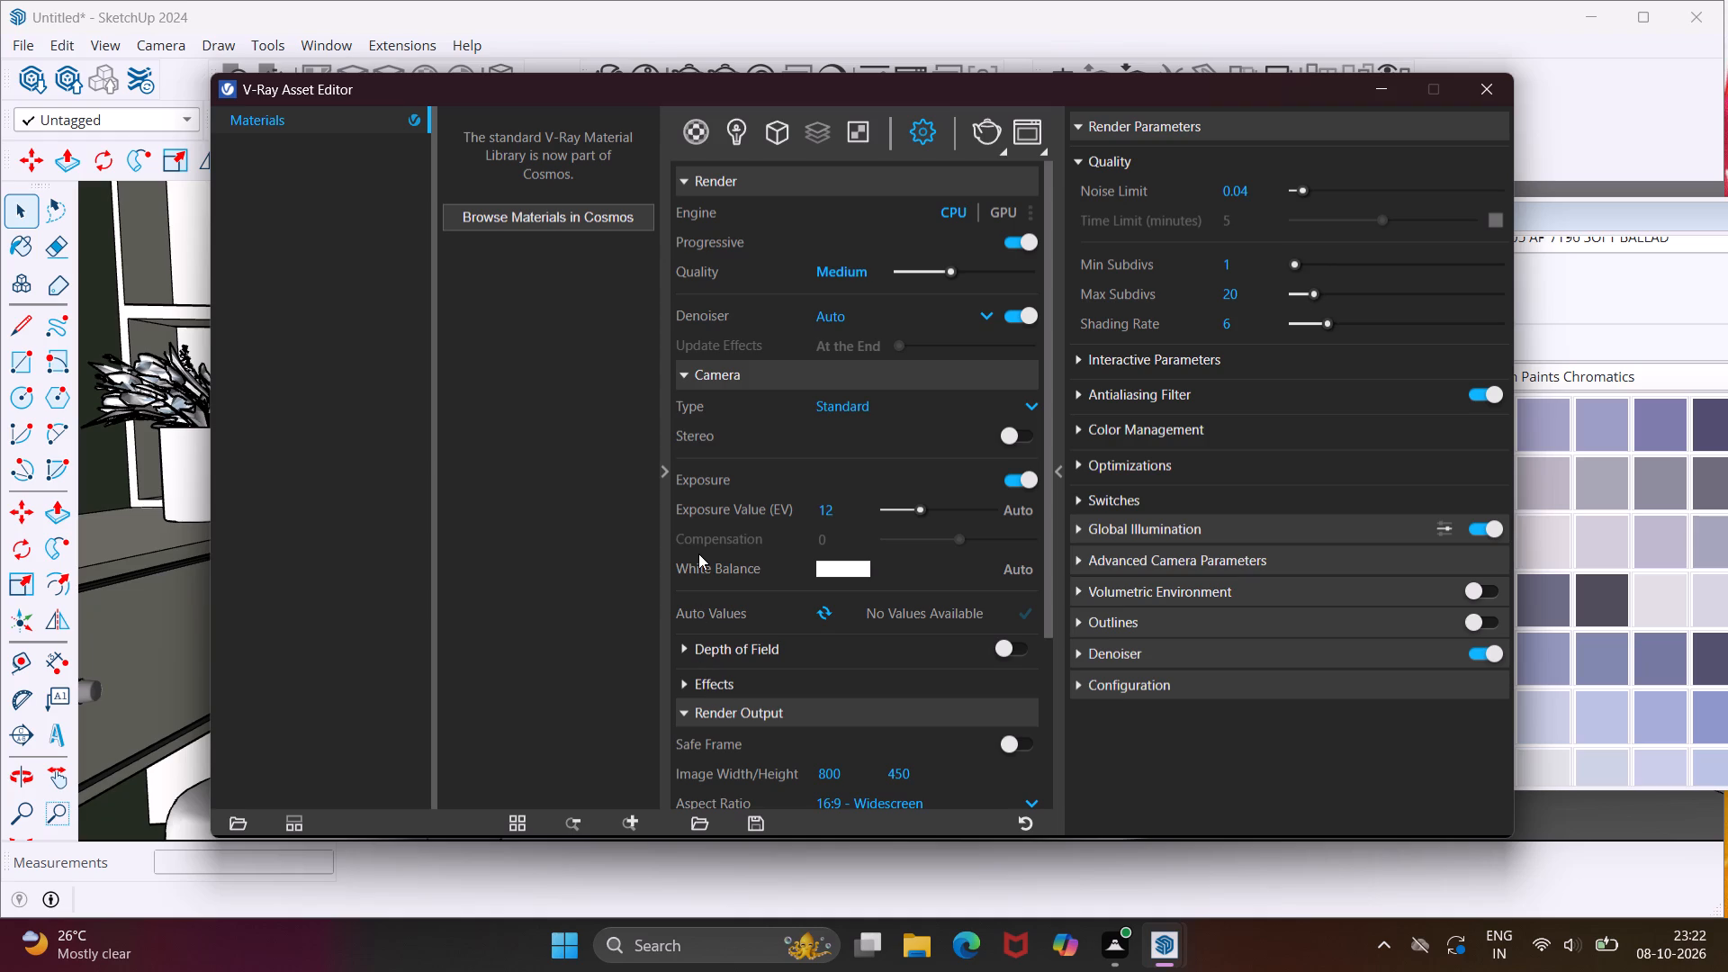
# Enable the safe frame in the V-Ray render output and set the aspect ratio to 4:3 - Picture.
pyautogui.scroll(-3, 699, 553)
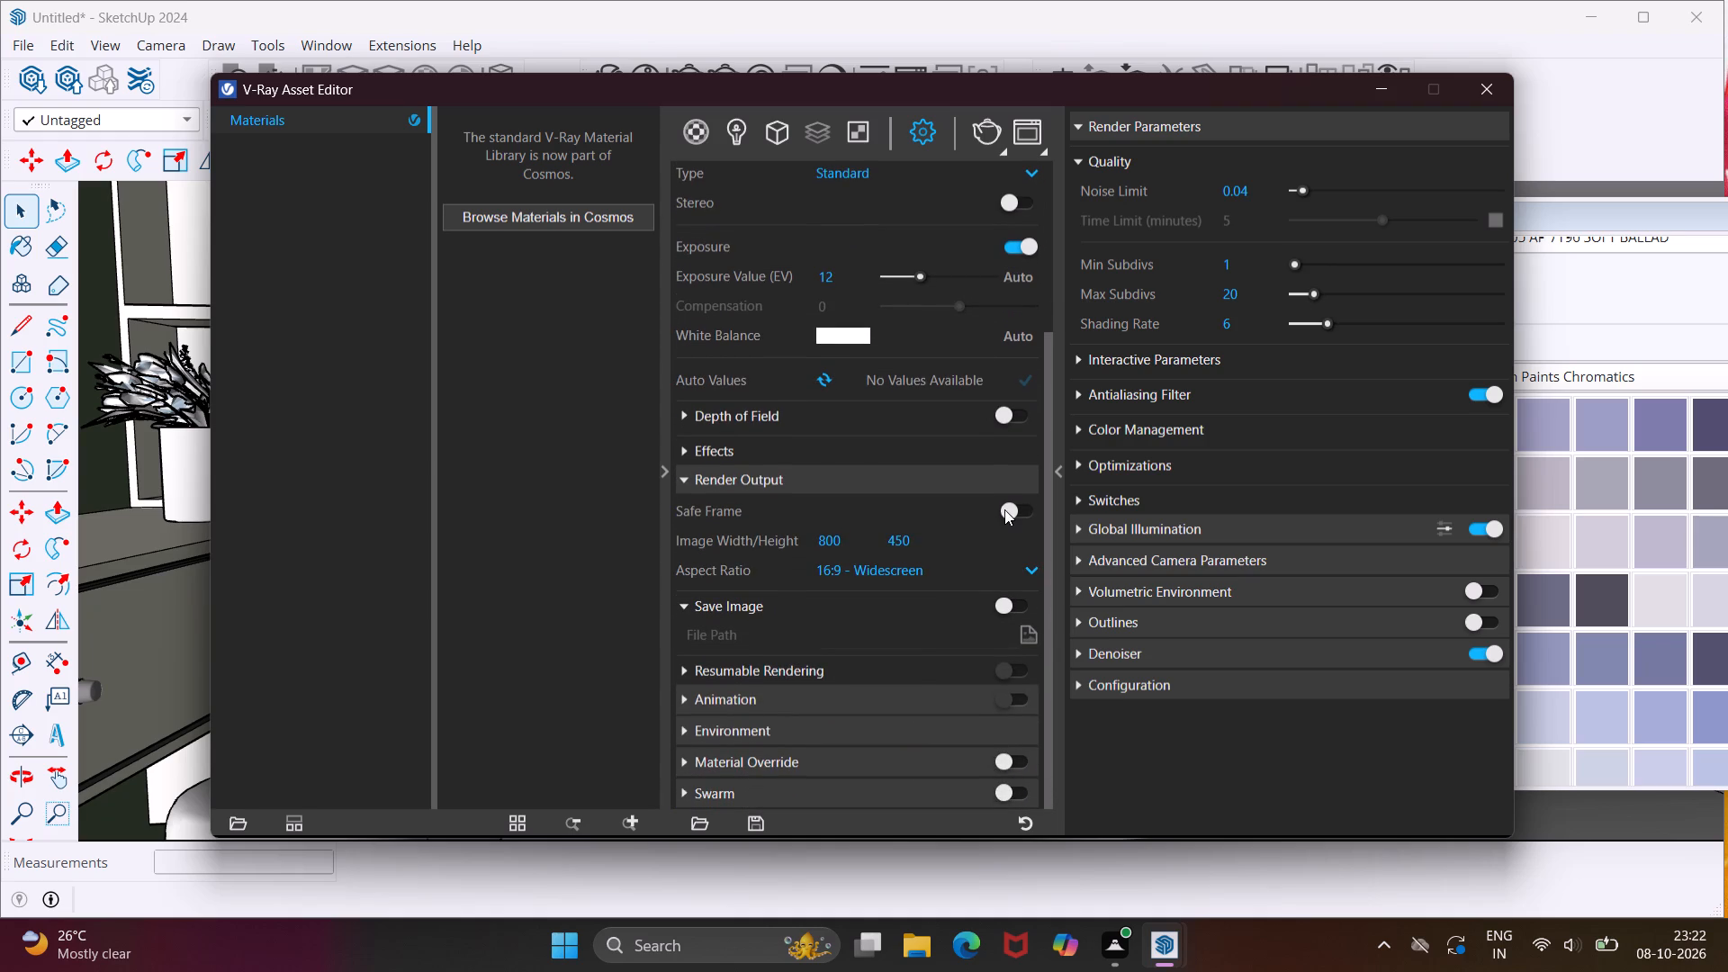
pyautogui.click(1003, 509)
pyautogui.click(1022, 568)
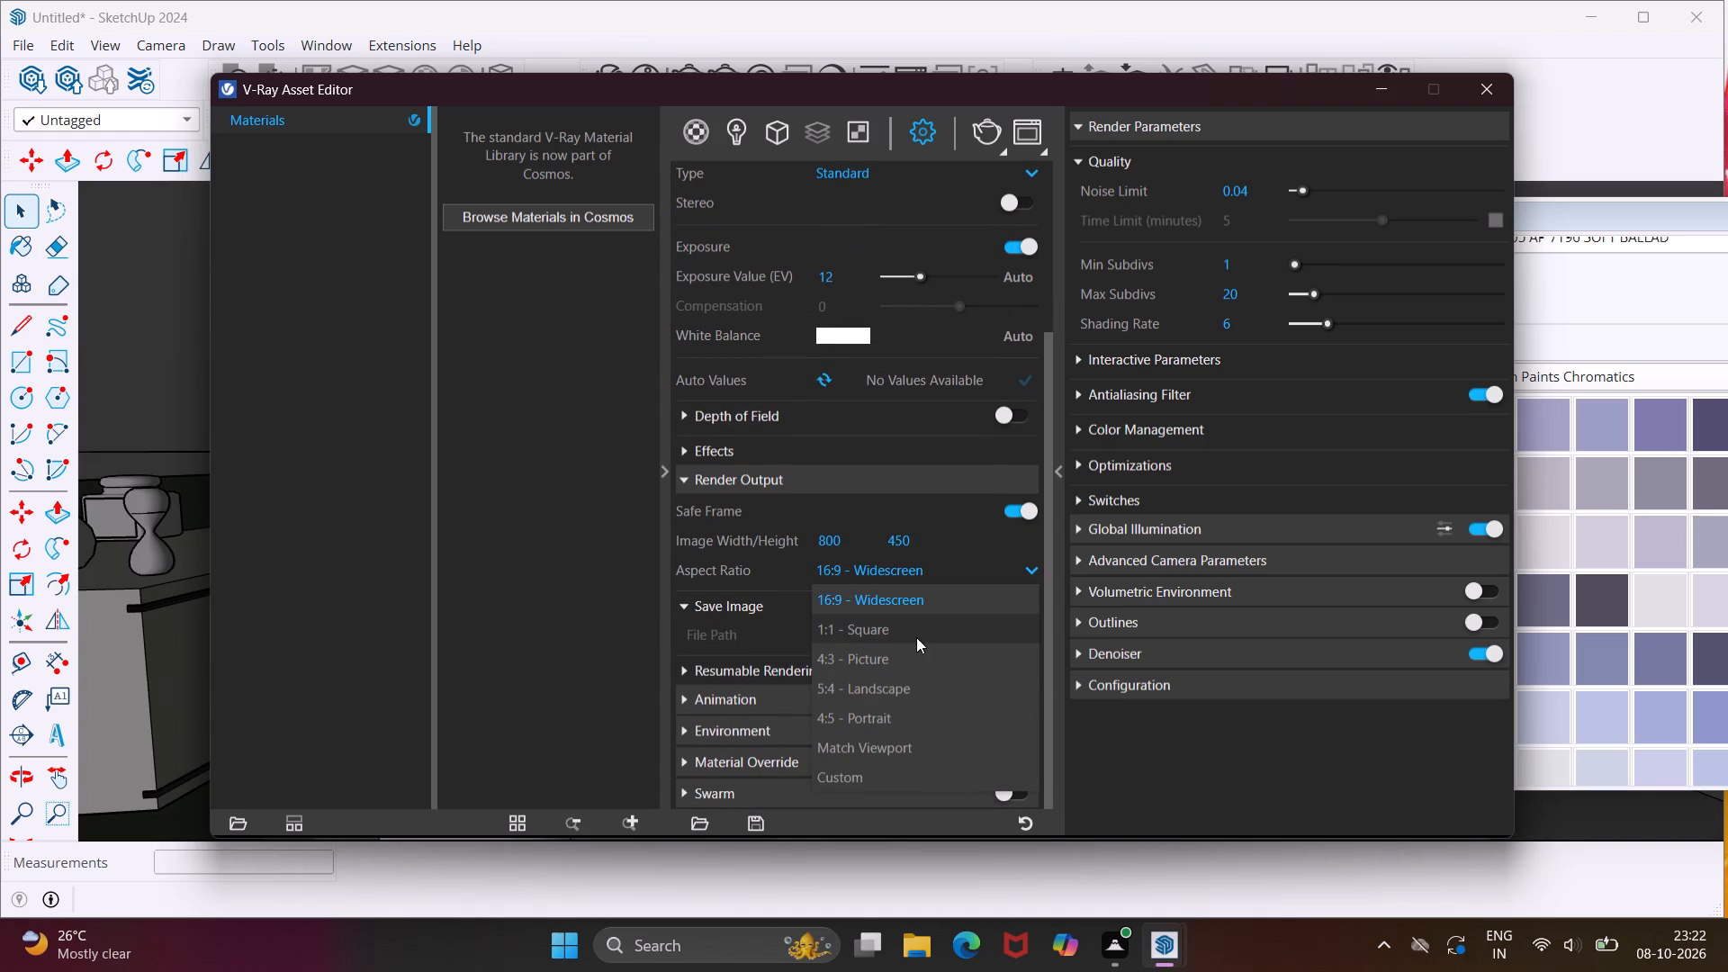
pyautogui.click(916, 658)
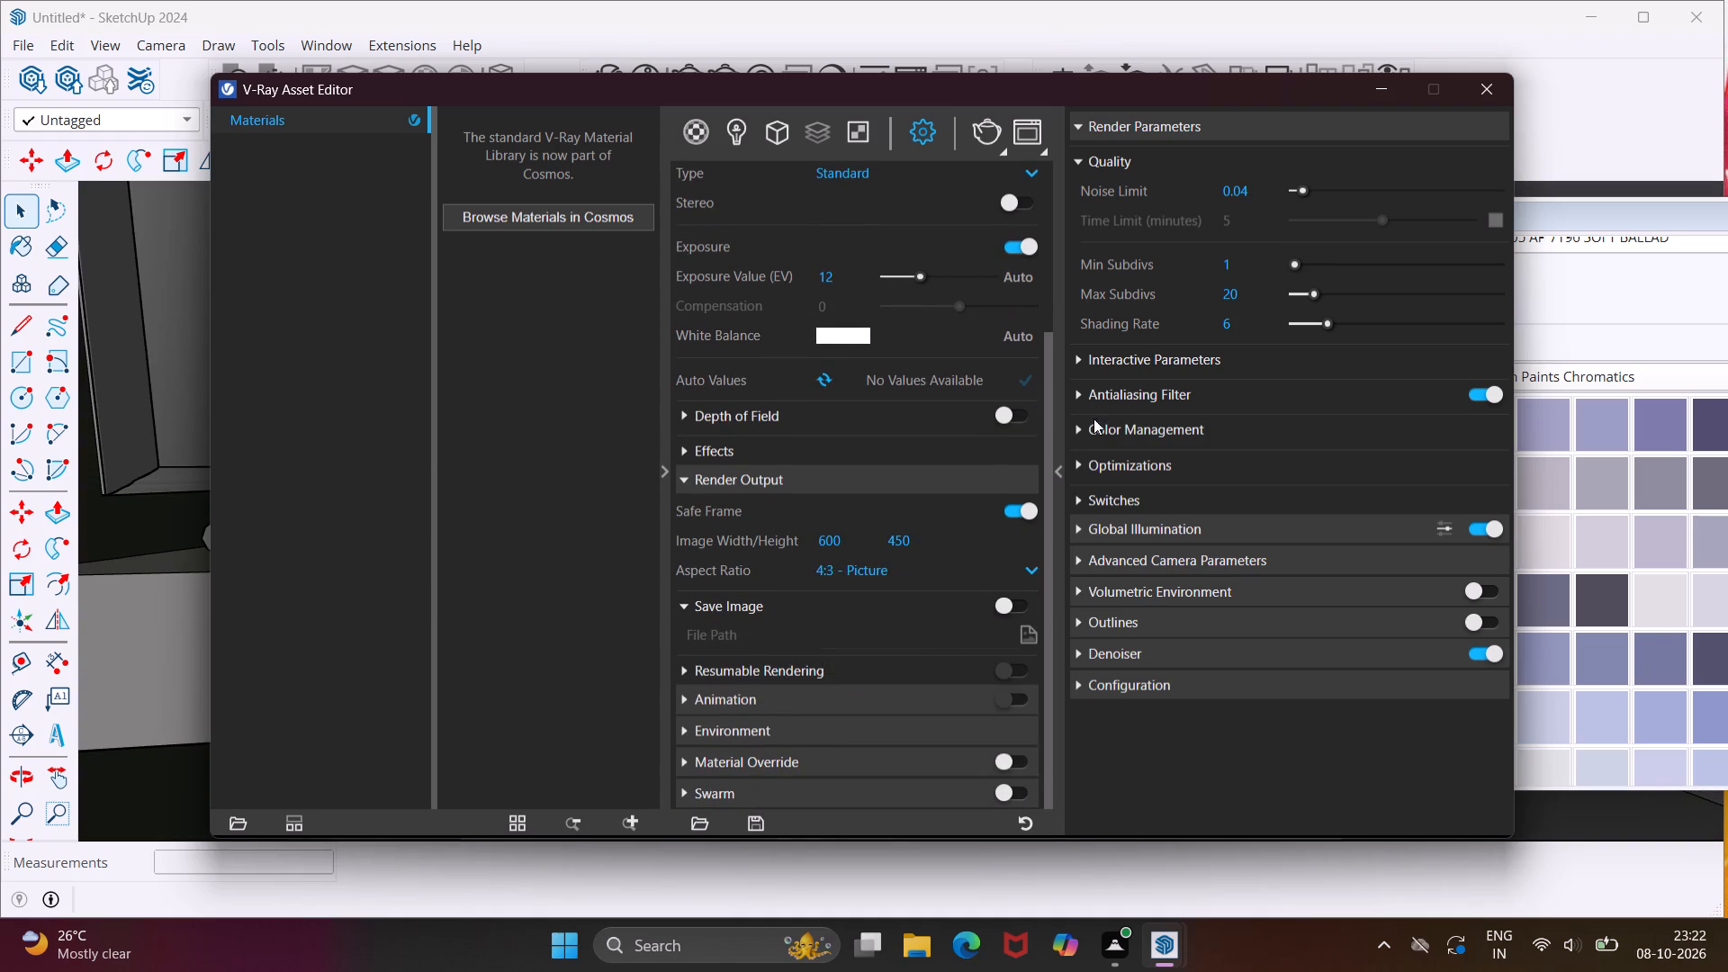
# Set the global illumination primary rays to Irradiance map and minimize the V-Ray Asset Editor.
pyautogui.click(1071, 527)
pyautogui.click(1075, 536)
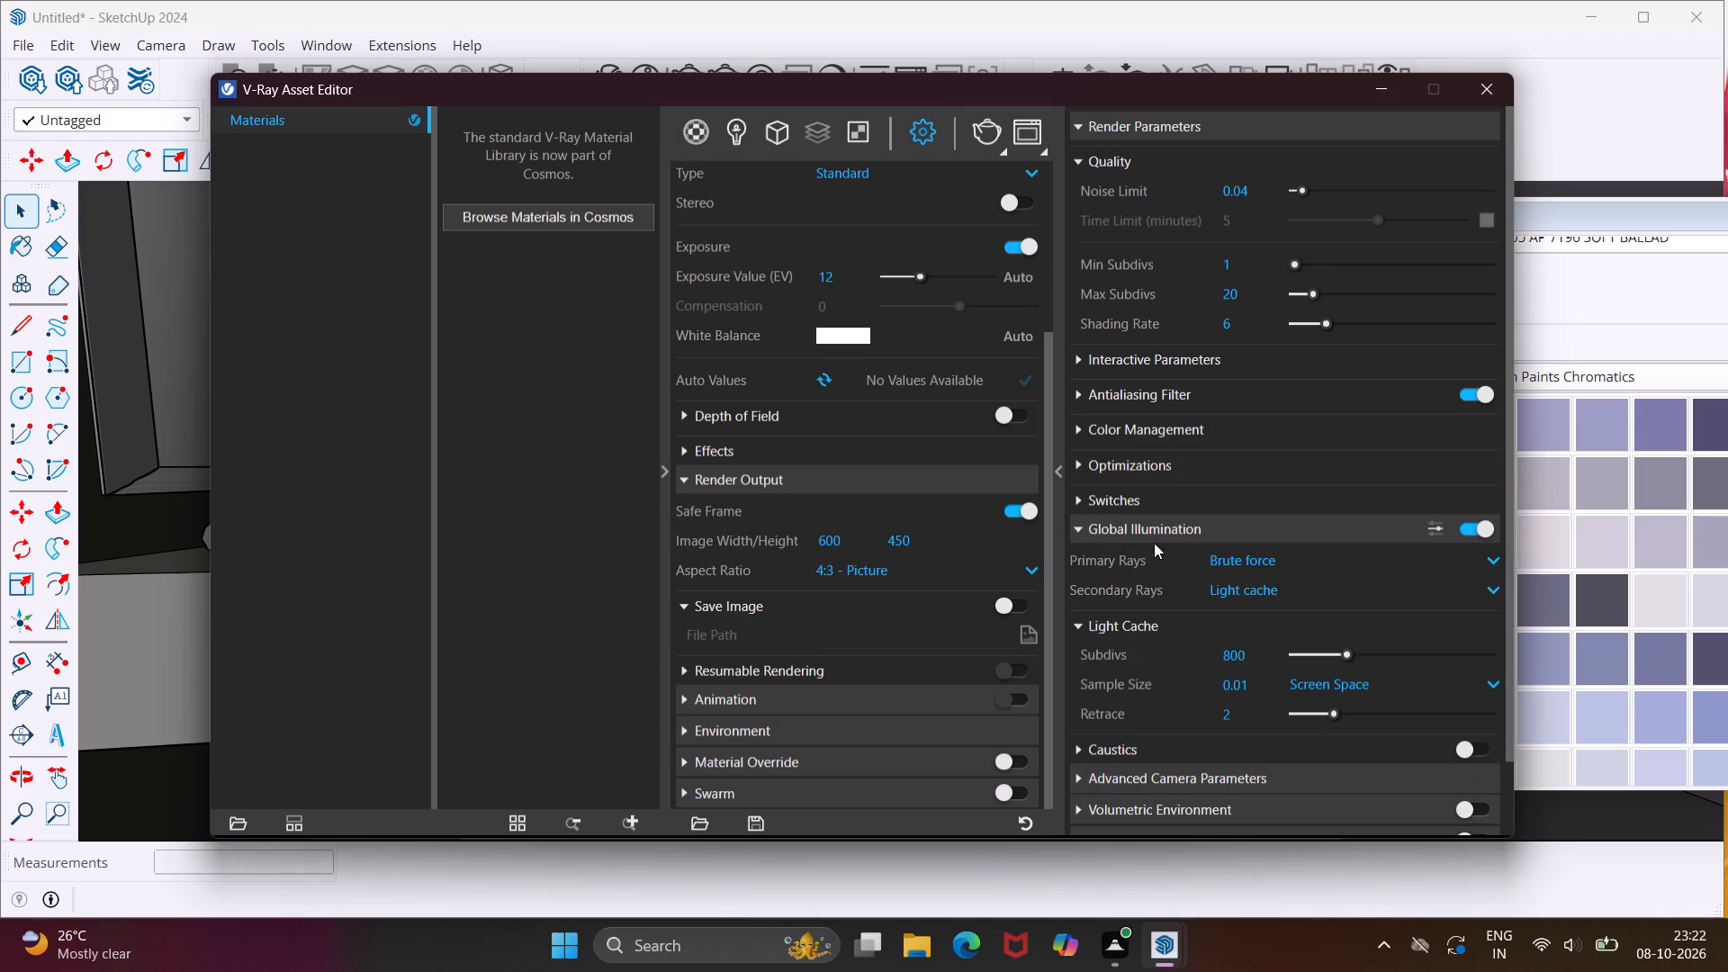
pyautogui.click(1272, 563)
pyautogui.click(1278, 585)
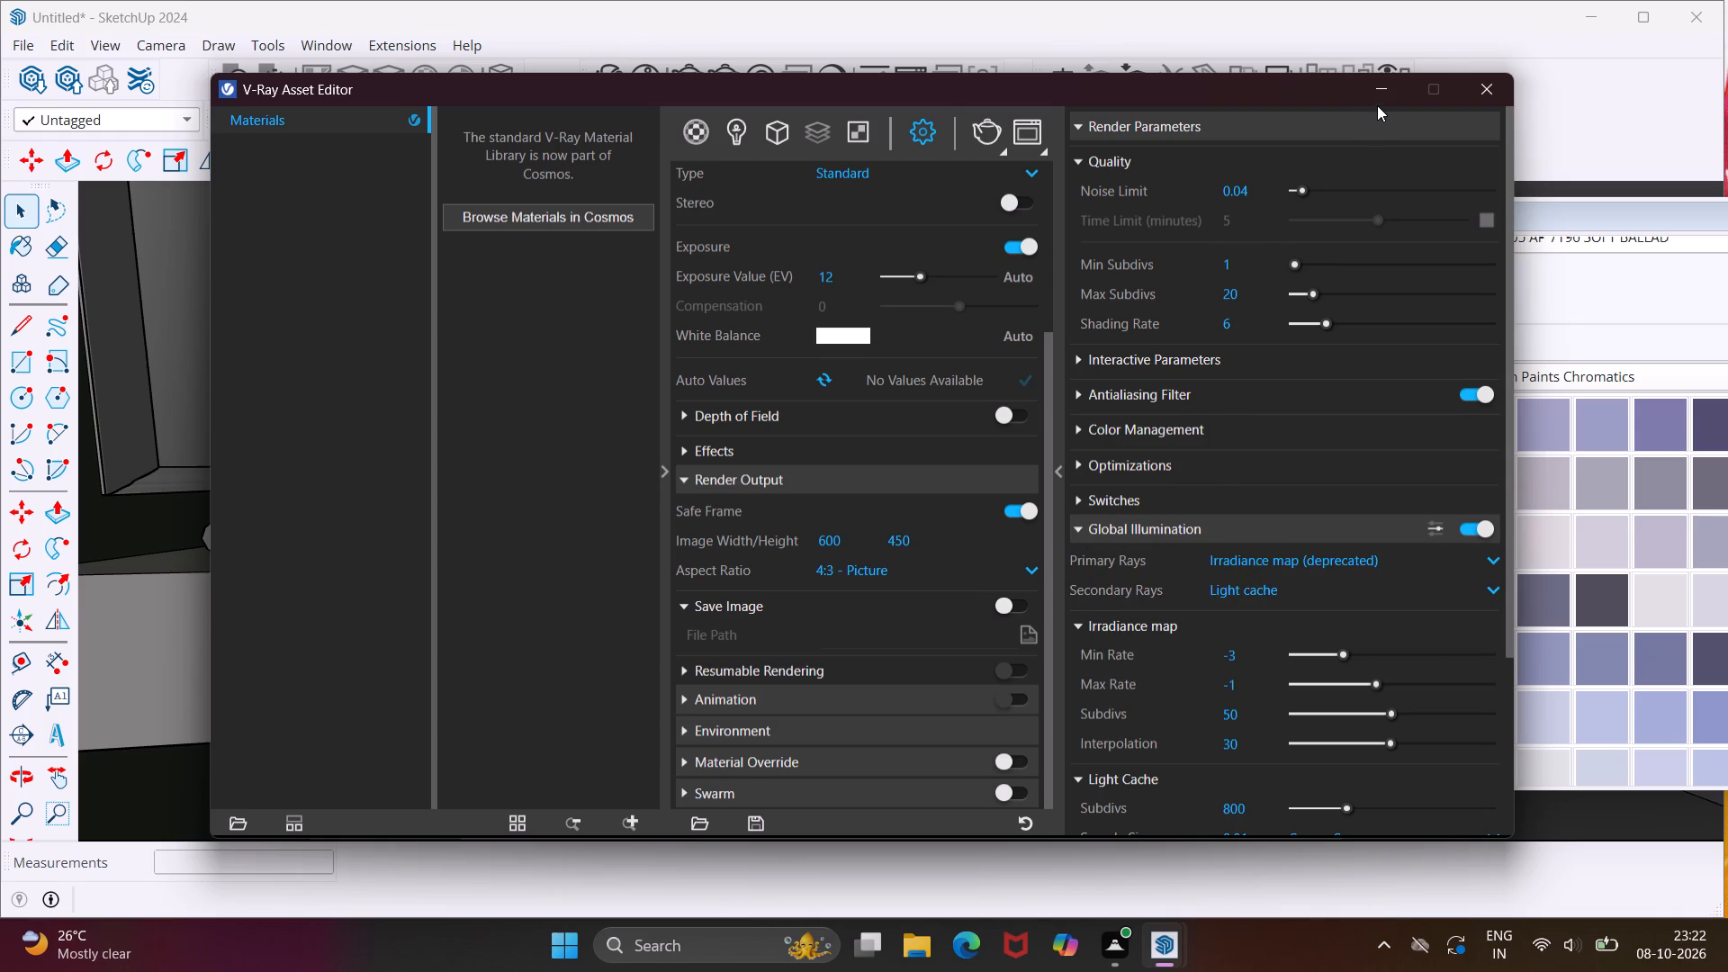
pyautogui.moveTo(1372, 100); pyautogui.dragTo(1360, 110)
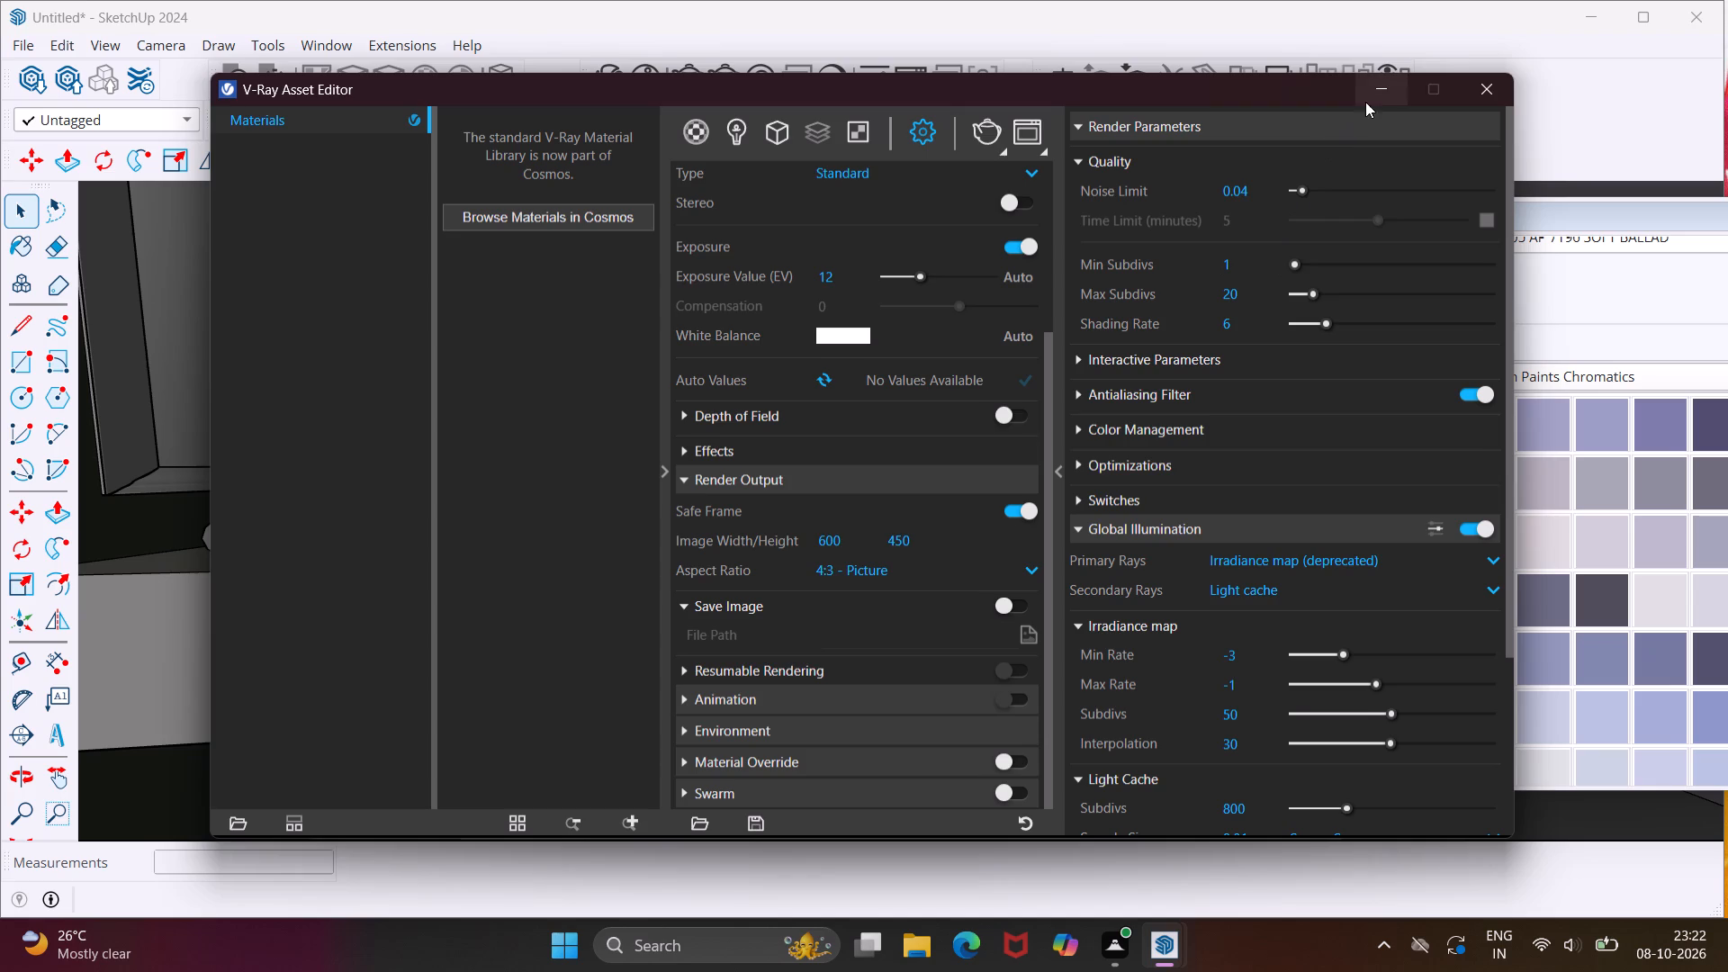
pyautogui.click(1378, 90)
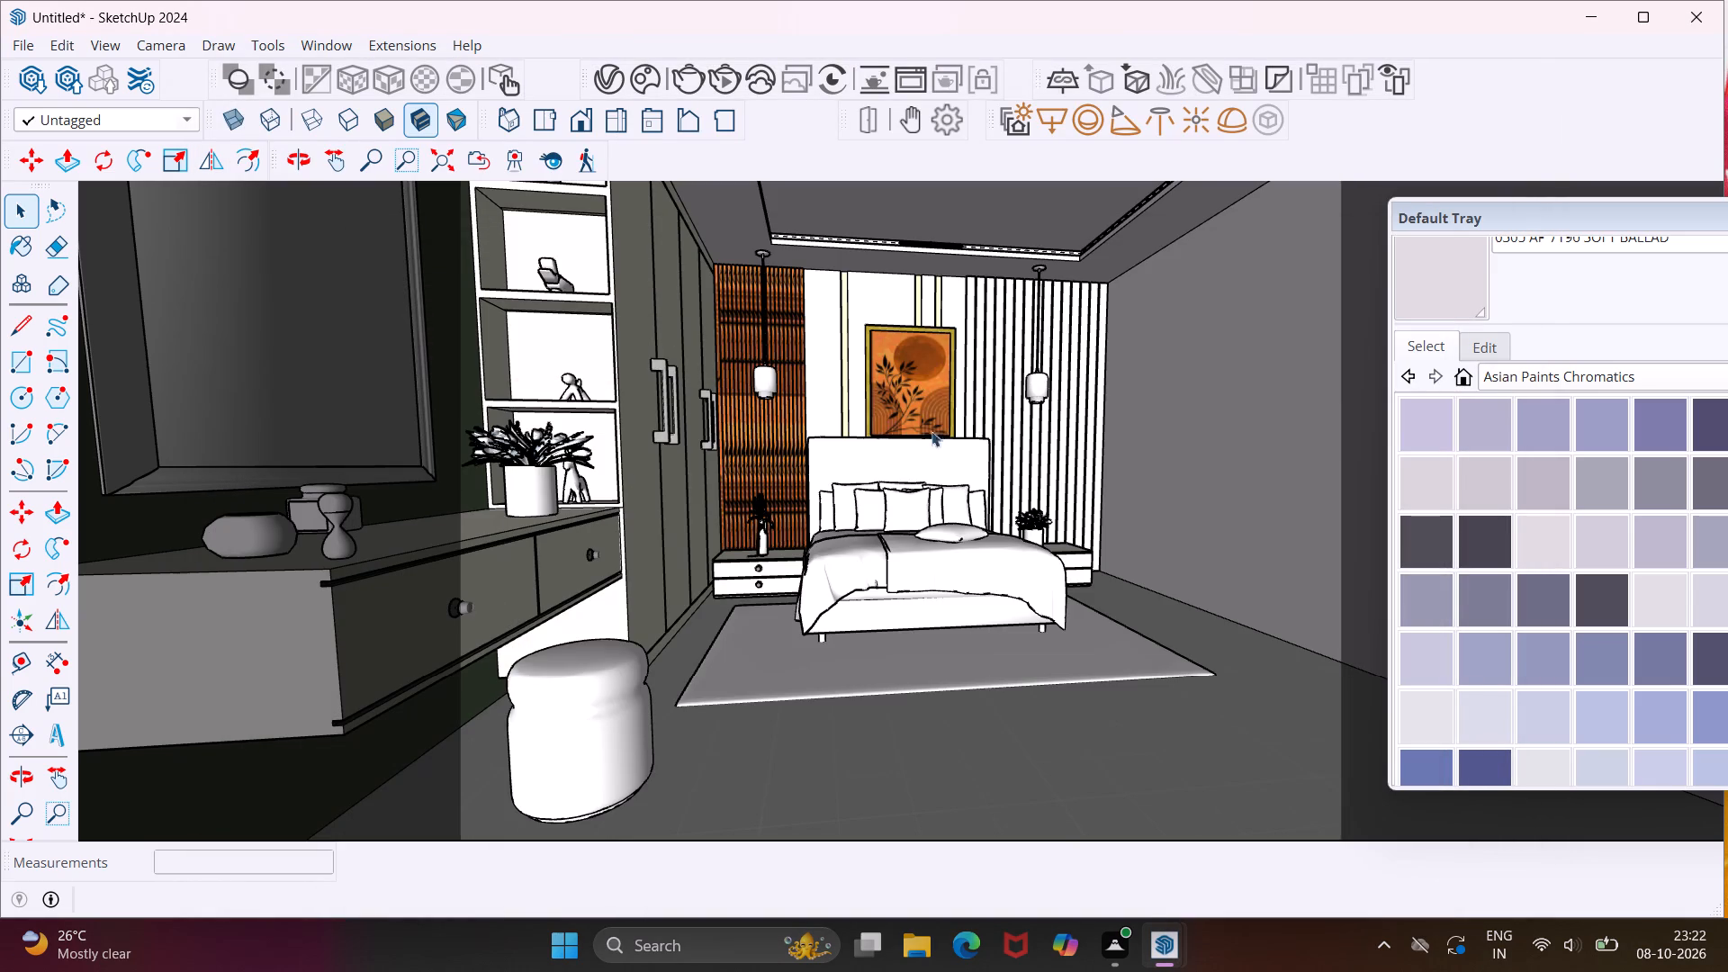
# Examine the room's interior framing within the safe frame, from the dressing unit across to the bed wall.
pyautogui.click(346, 160)
pyautogui.moveTo(796, 447); pyautogui.dragTo(736, 449, button='middle')
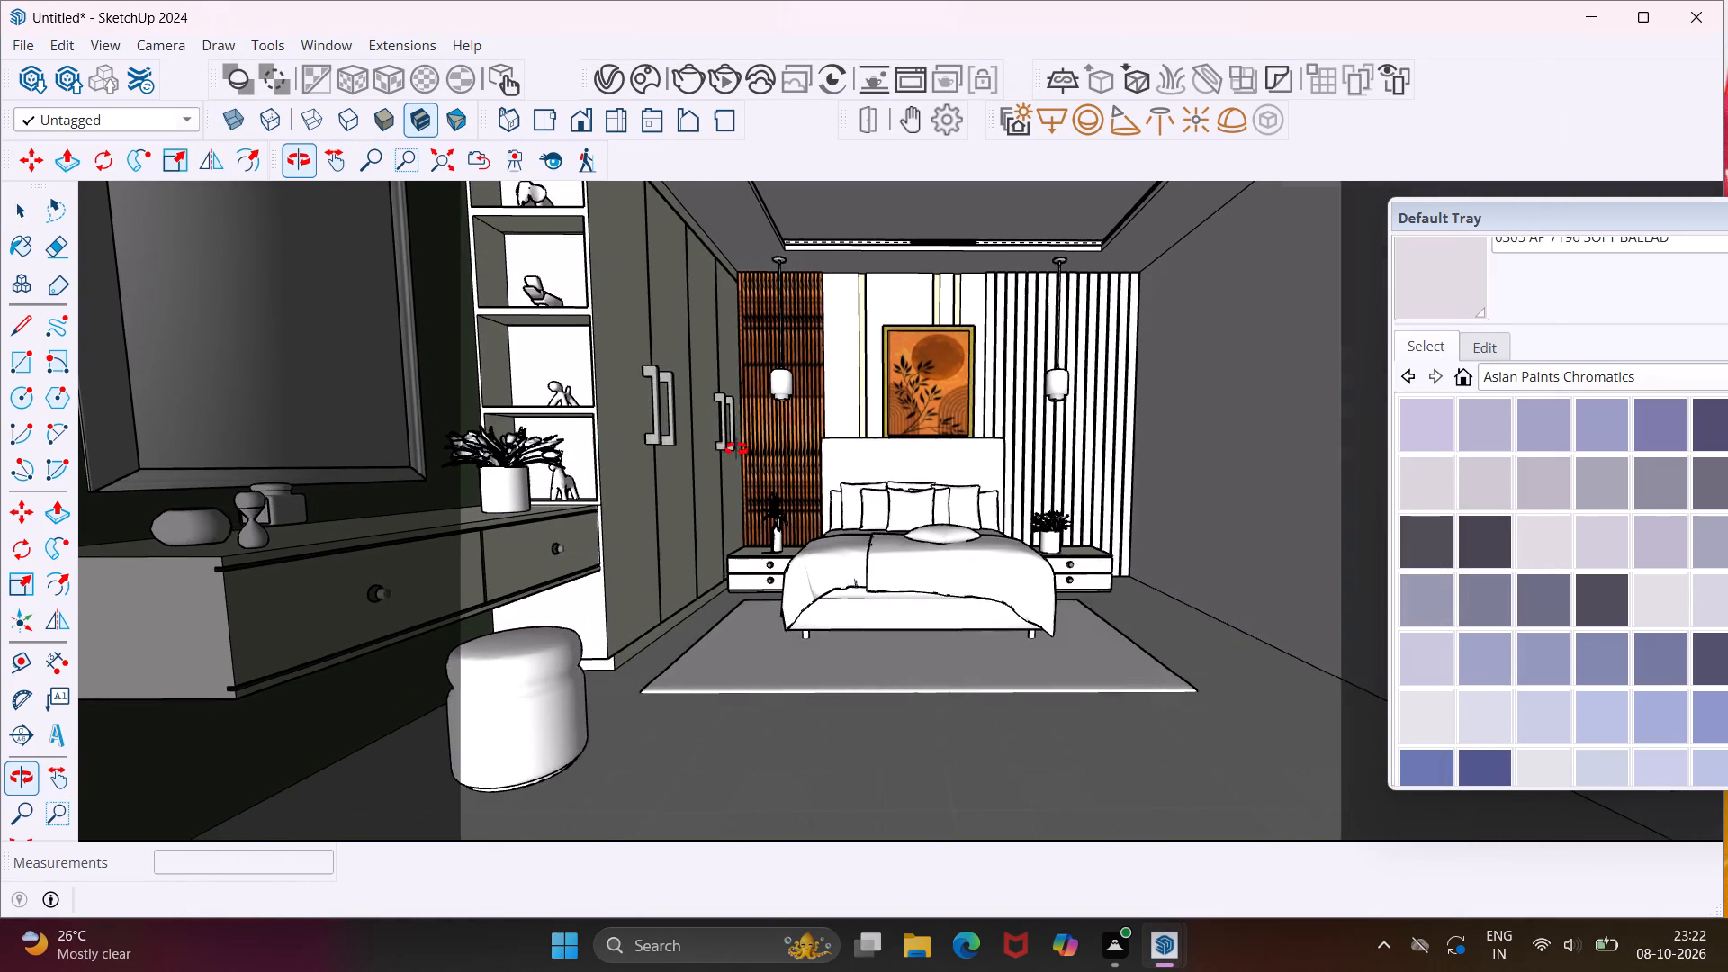
pyautogui.moveTo(736, 449); pyautogui.dragTo(732, 450, button='middle')
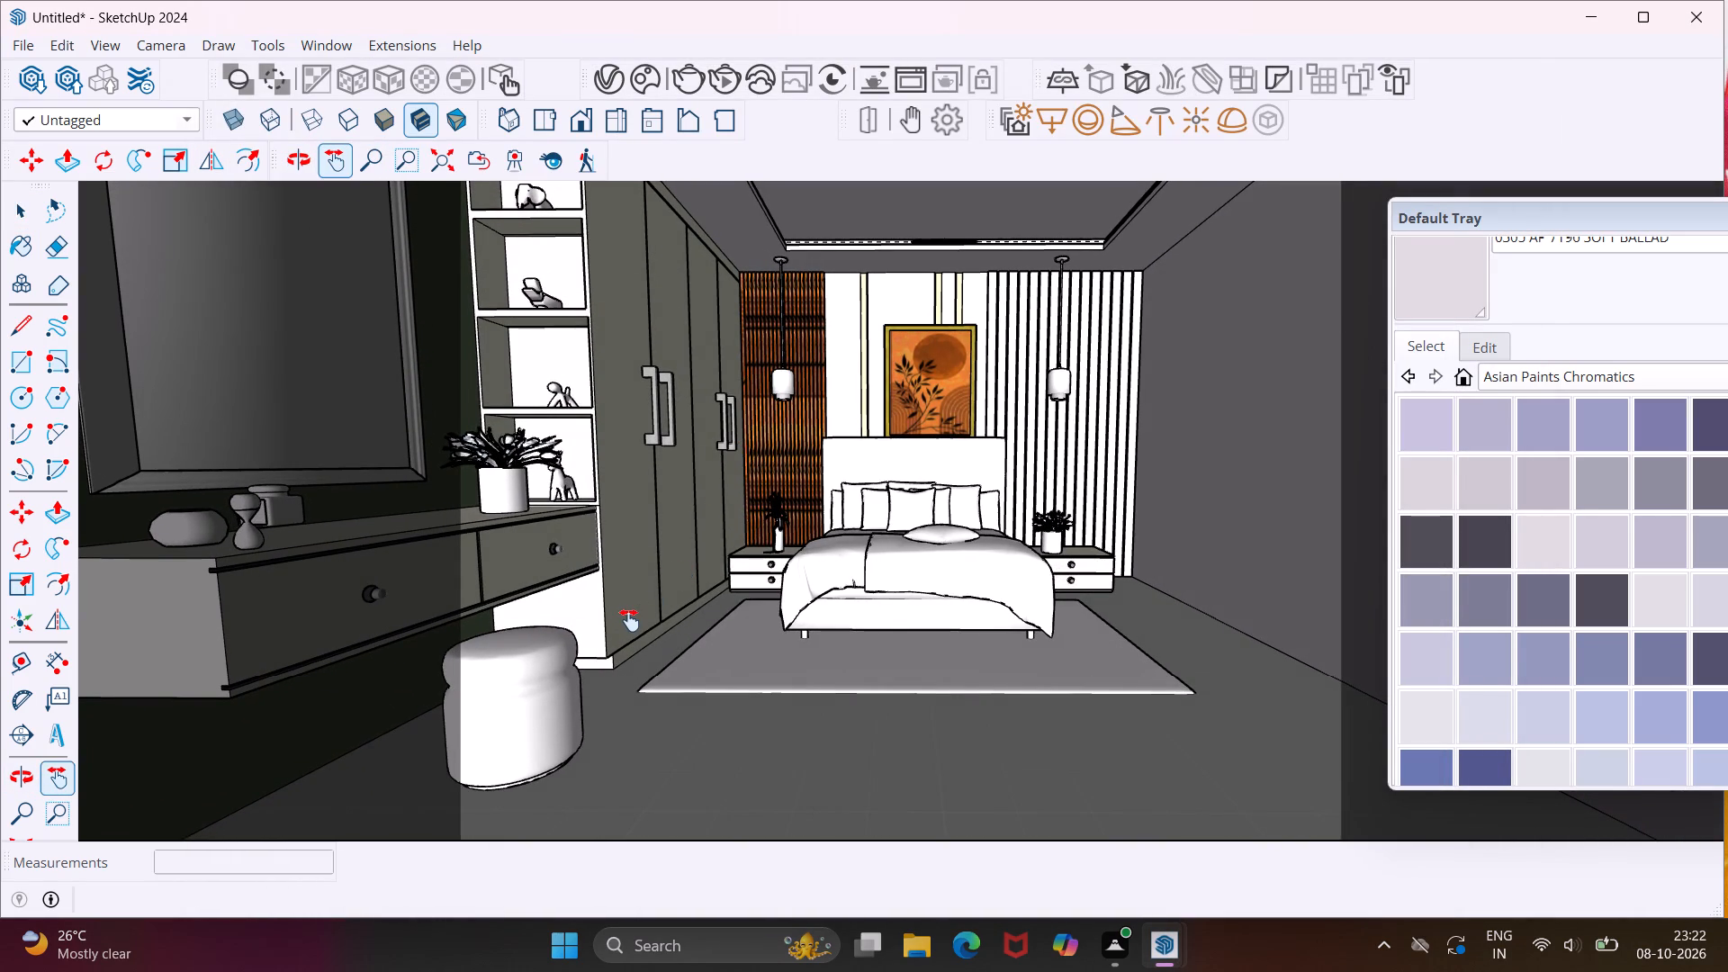
pyautogui.moveTo(629, 620); pyautogui.dragTo(680, 609)
pyautogui.moveTo(681, 608); pyautogui.dragTo(679, 608, button='middle')
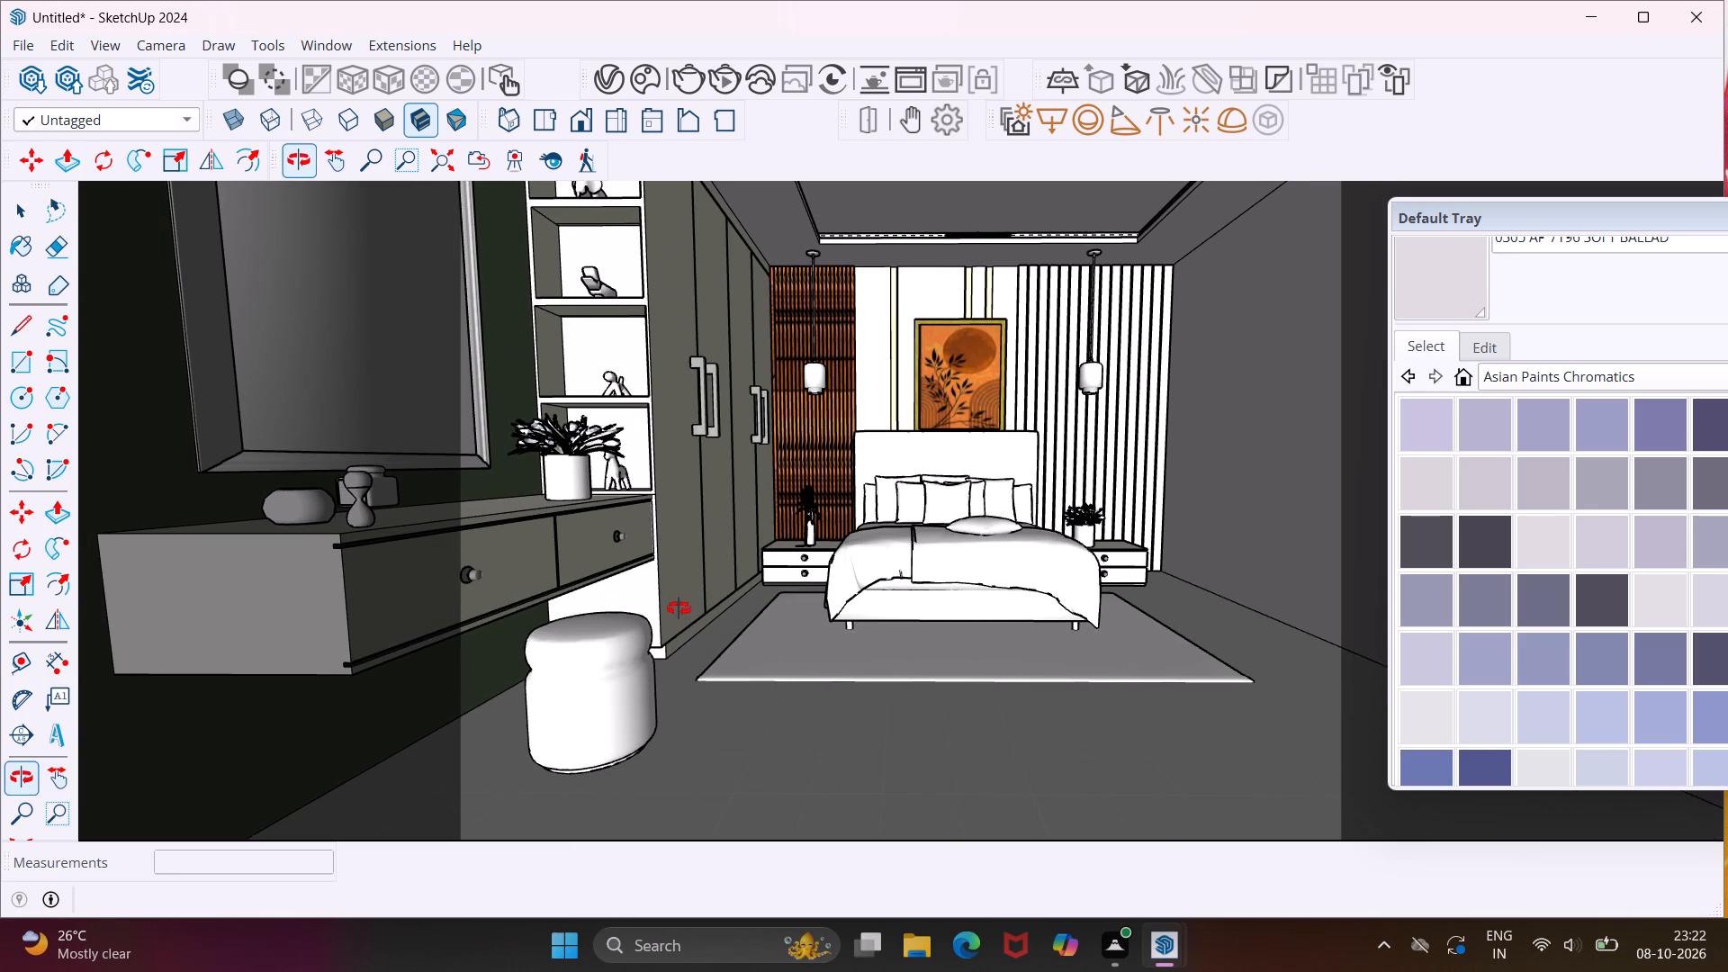
pyautogui.moveTo(679, 608); pyautogui.dragTo(602, 624, button='middle')
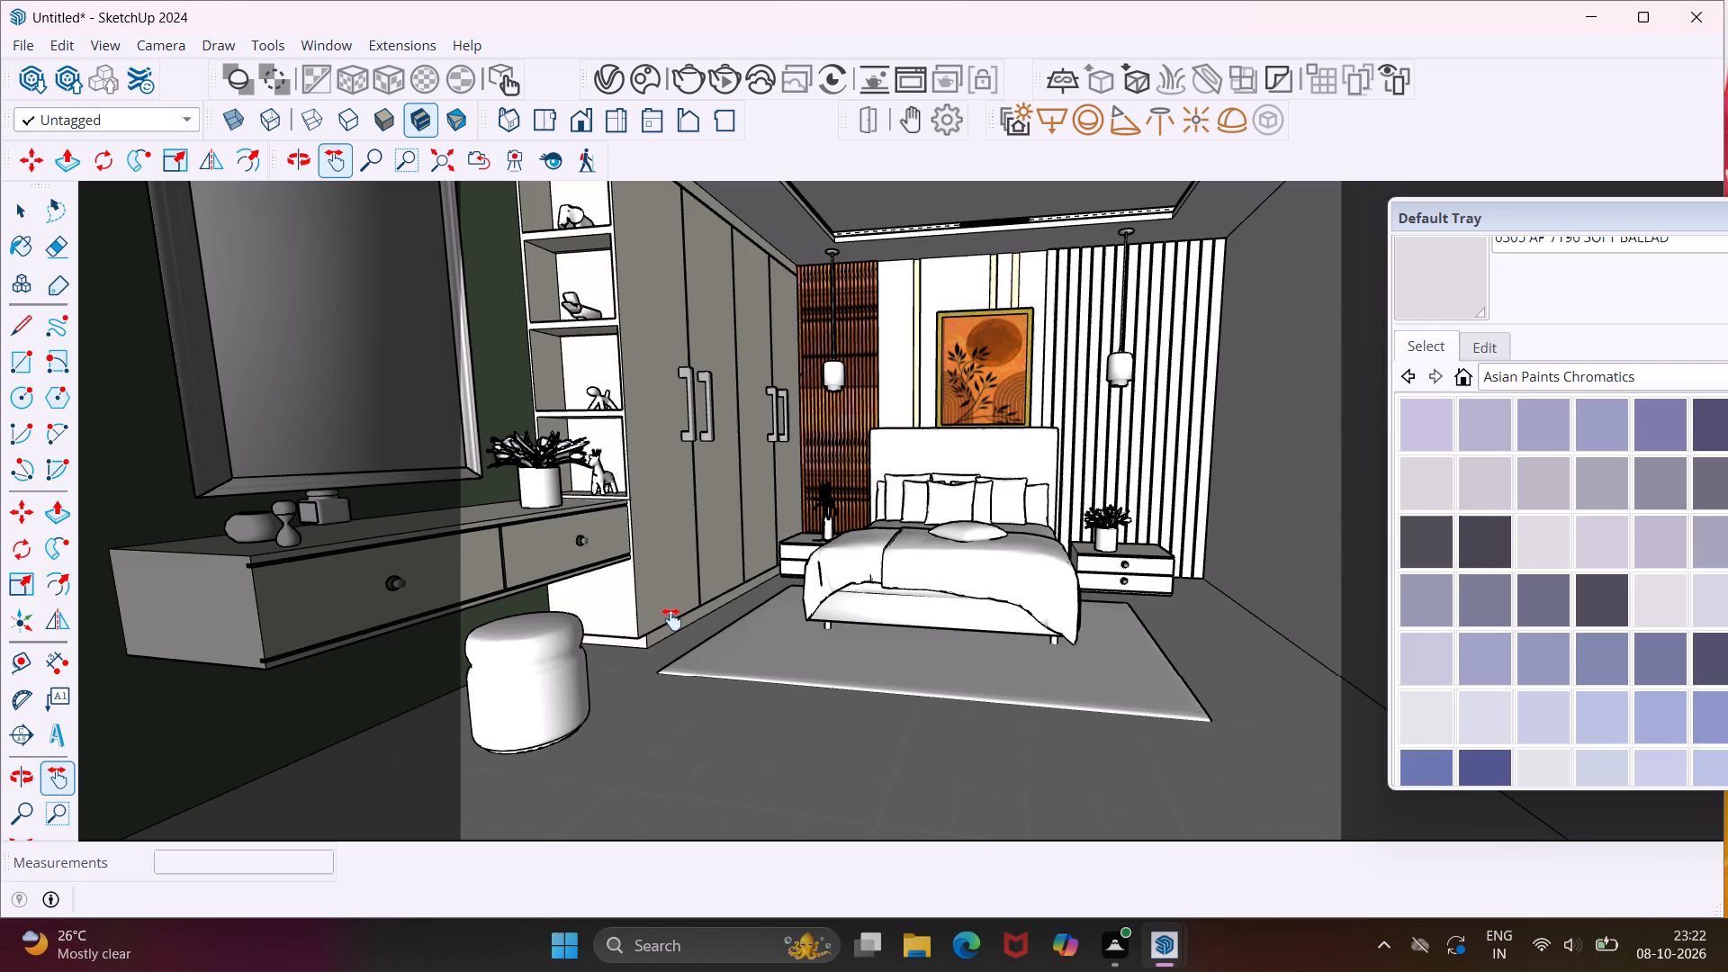
pyautogui.press('Escape')
pyautogui.press('space')
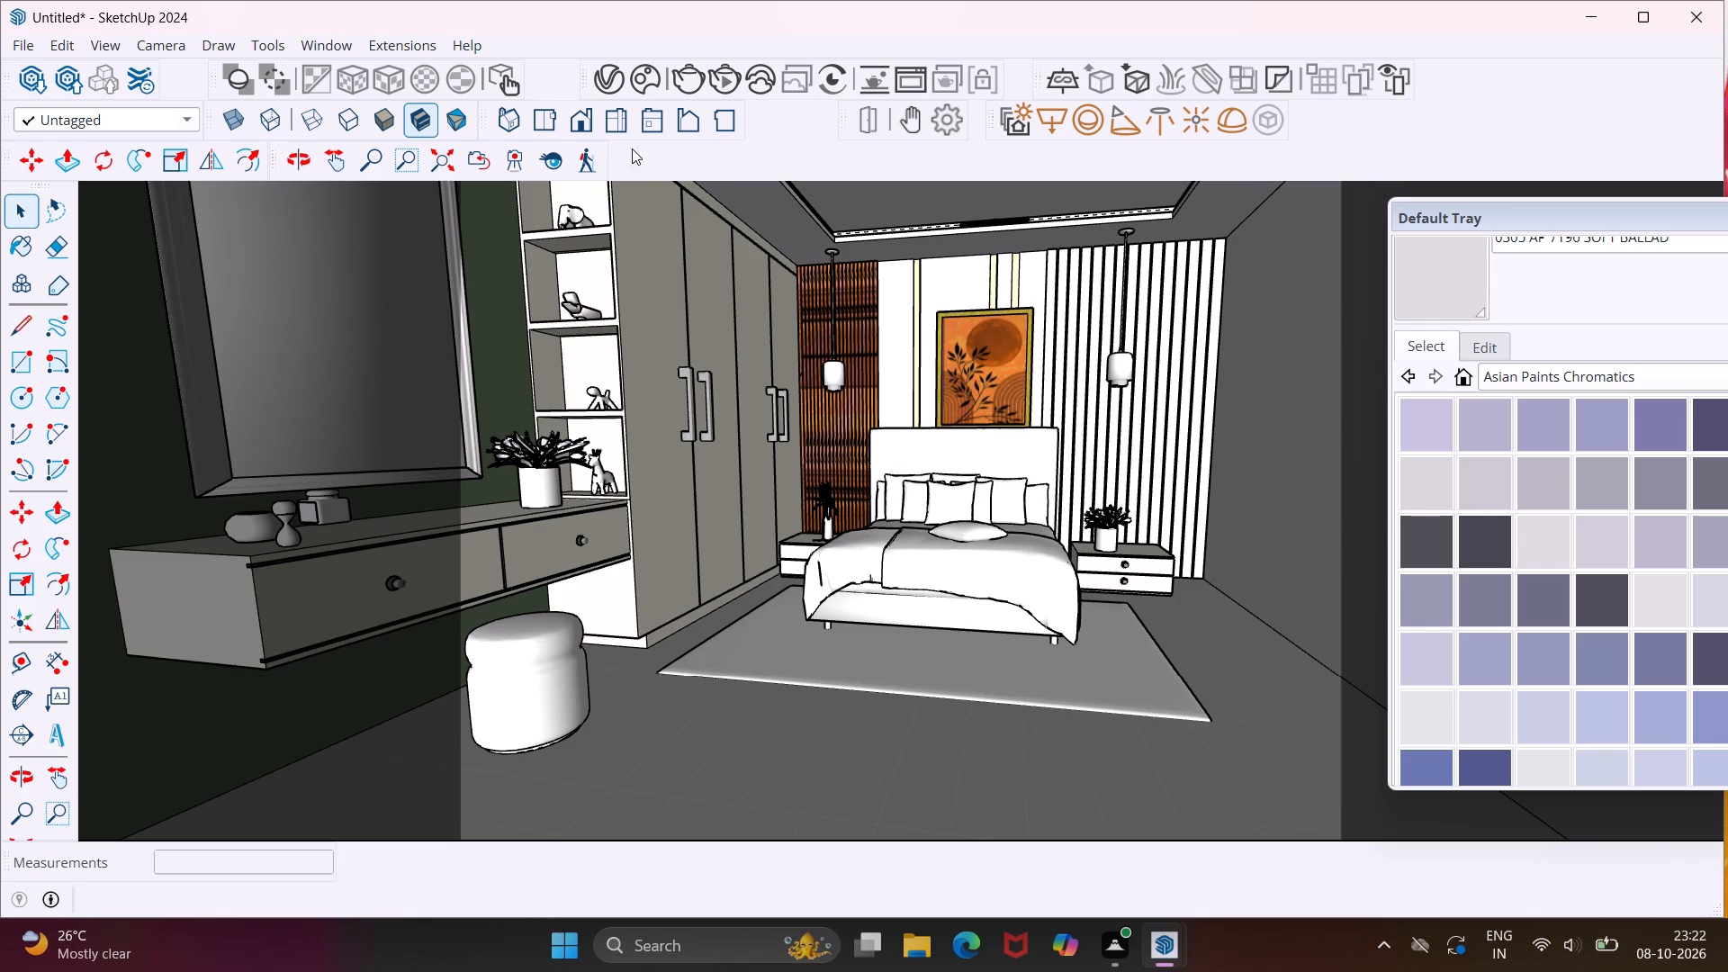
# Disable the safe frame in the V-Ray render output settings and minimize the Asset Editor.
pyautogui.click(614, 75)
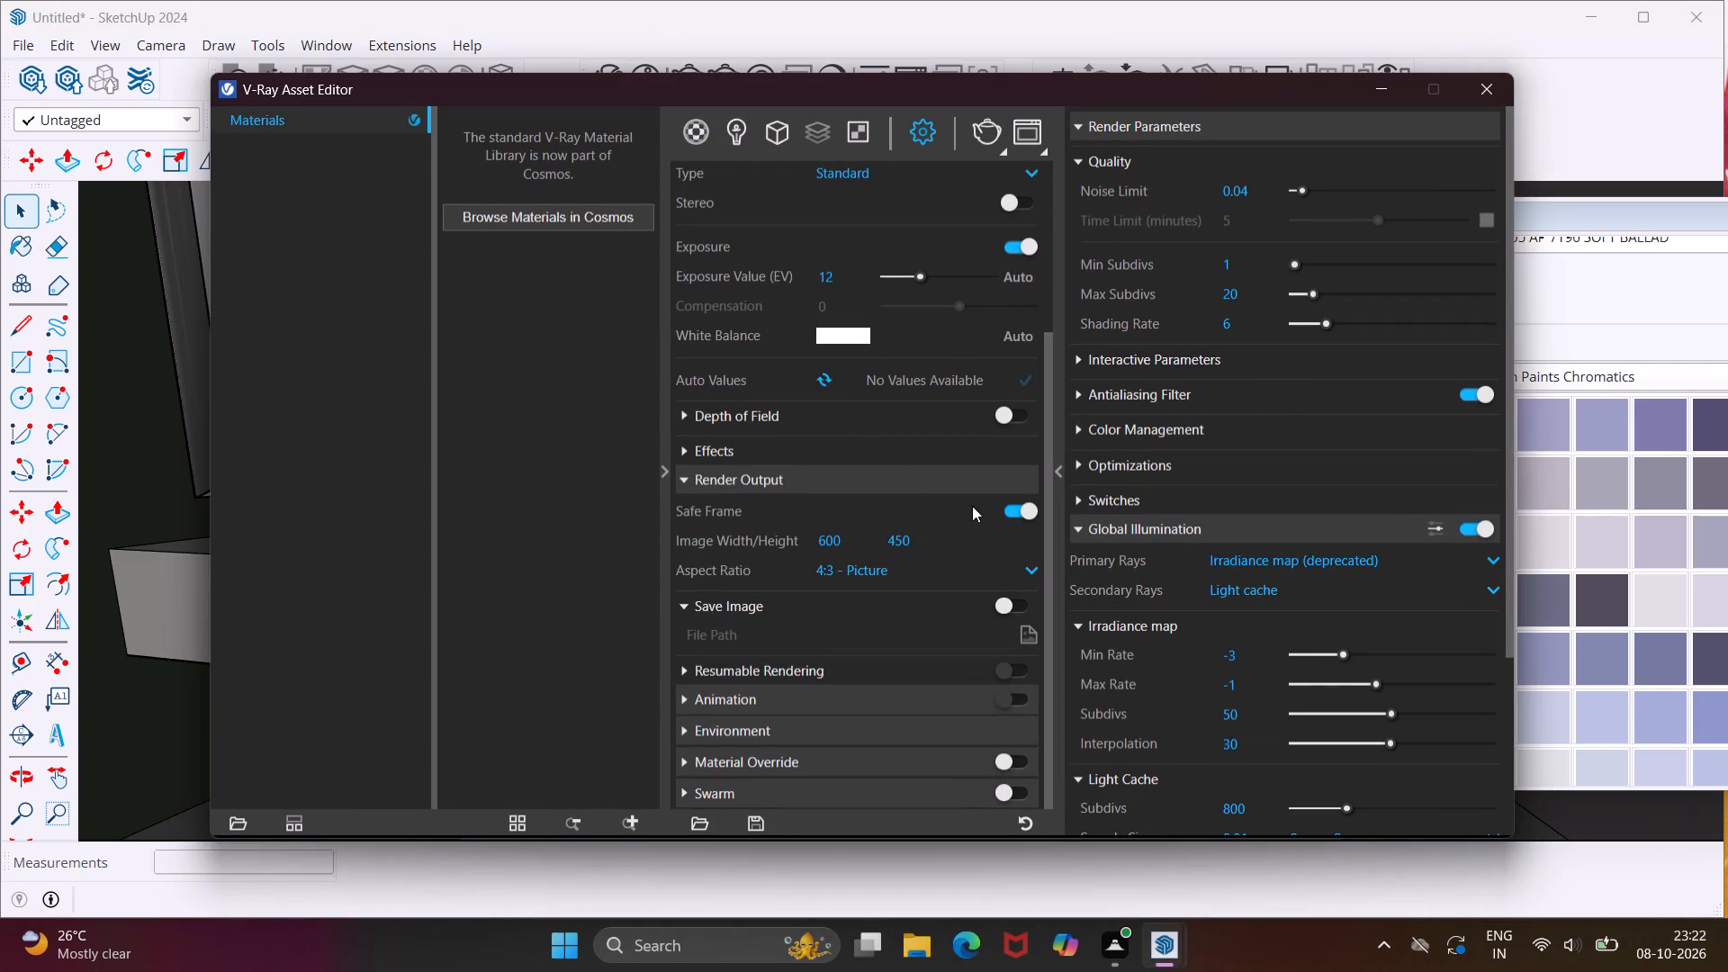
pyautogui.click(1008, 513)
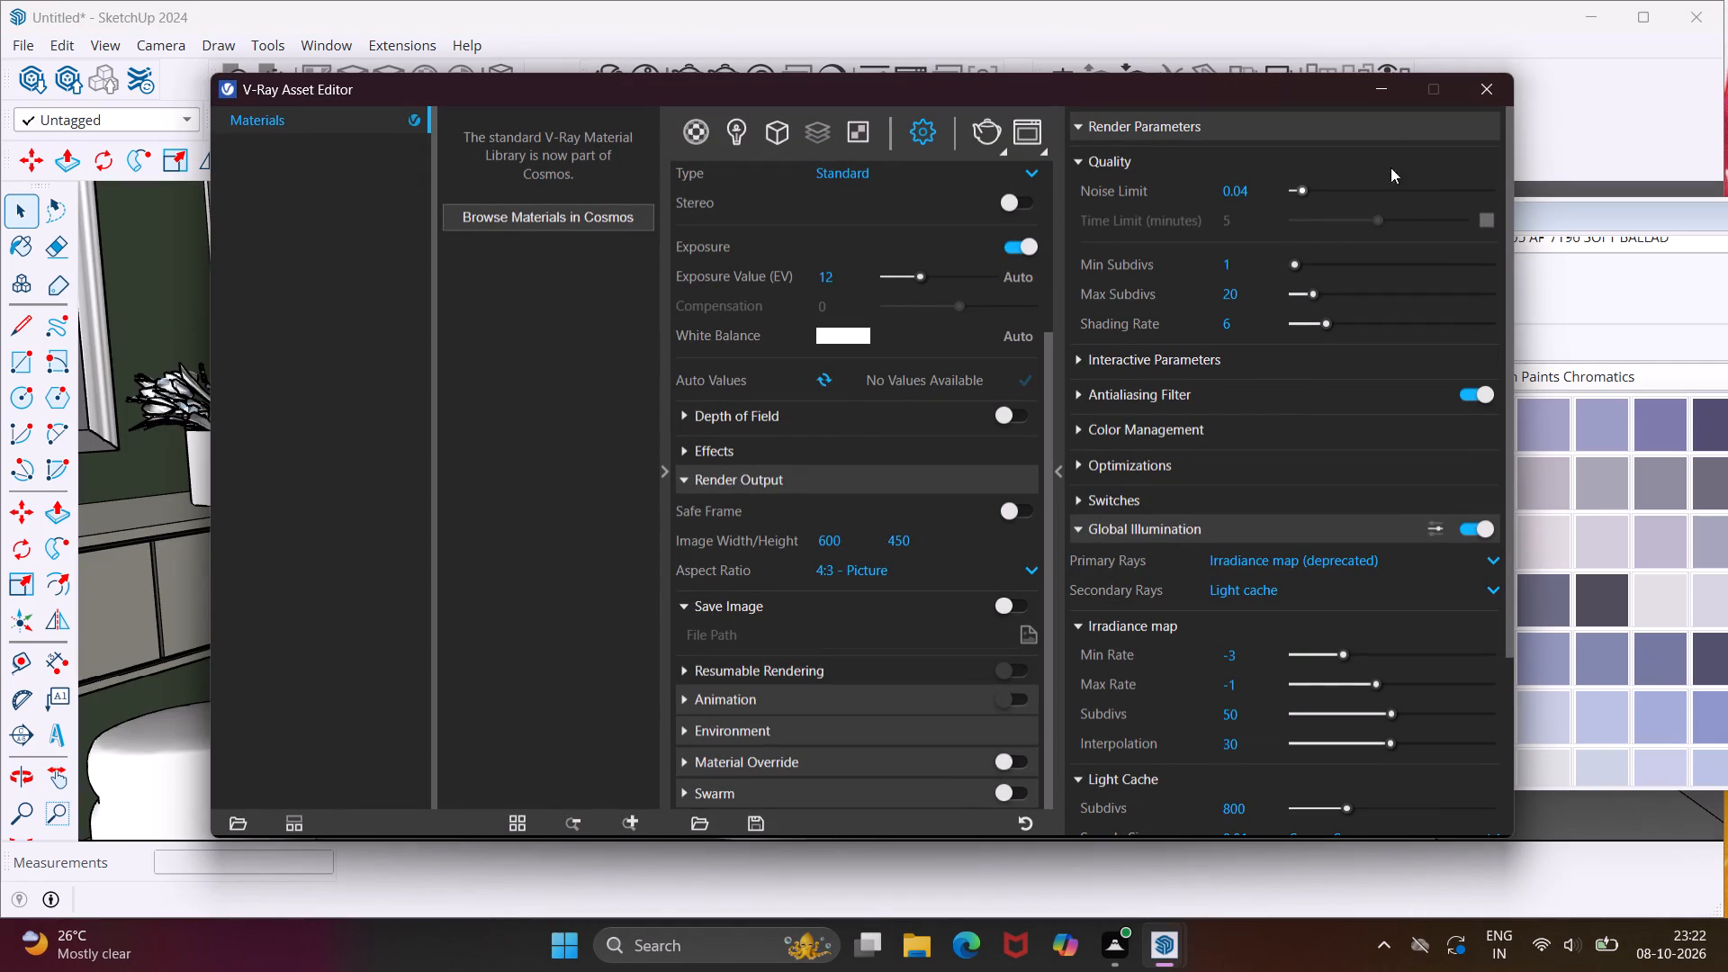
pyautogui.click(1372, 102)
# Delete the wall face that closes the room's open front.
pyautogui.scroll(-5, 966, 476)
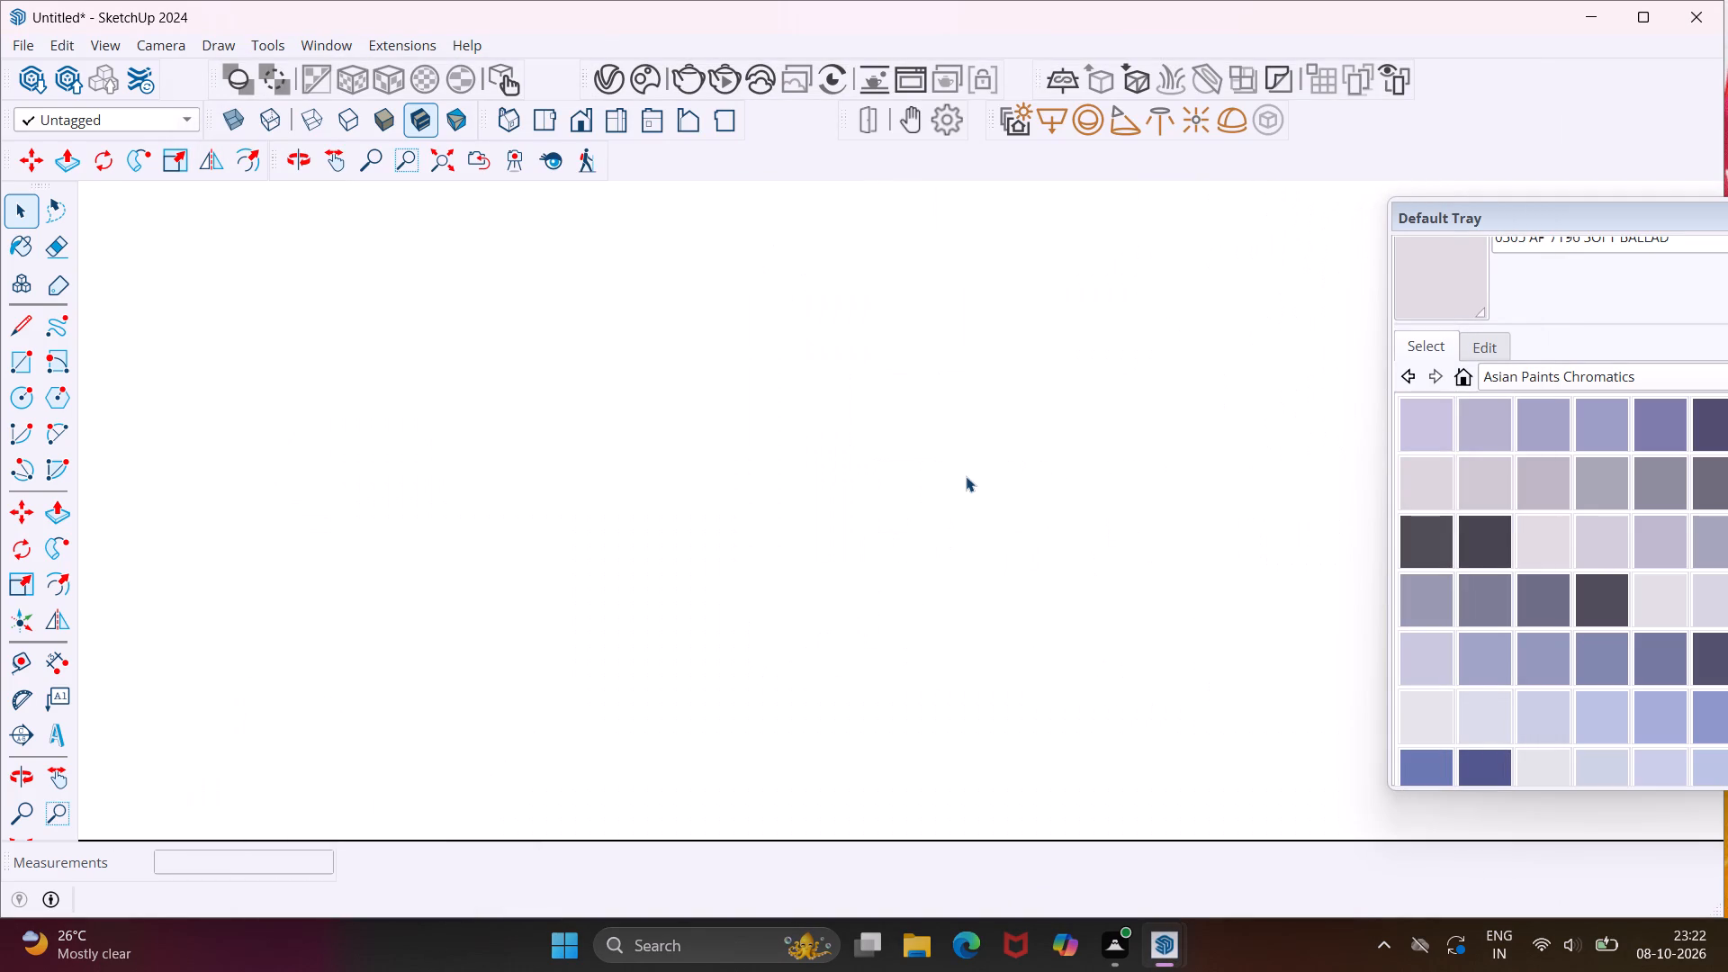
pyautogui.scroll(-20, 966, 476)
pyautogui.scroll(-1, 966, 476)
pyautogui.scroll(-6, 886, 519)
pyautogui.click(855, 536)
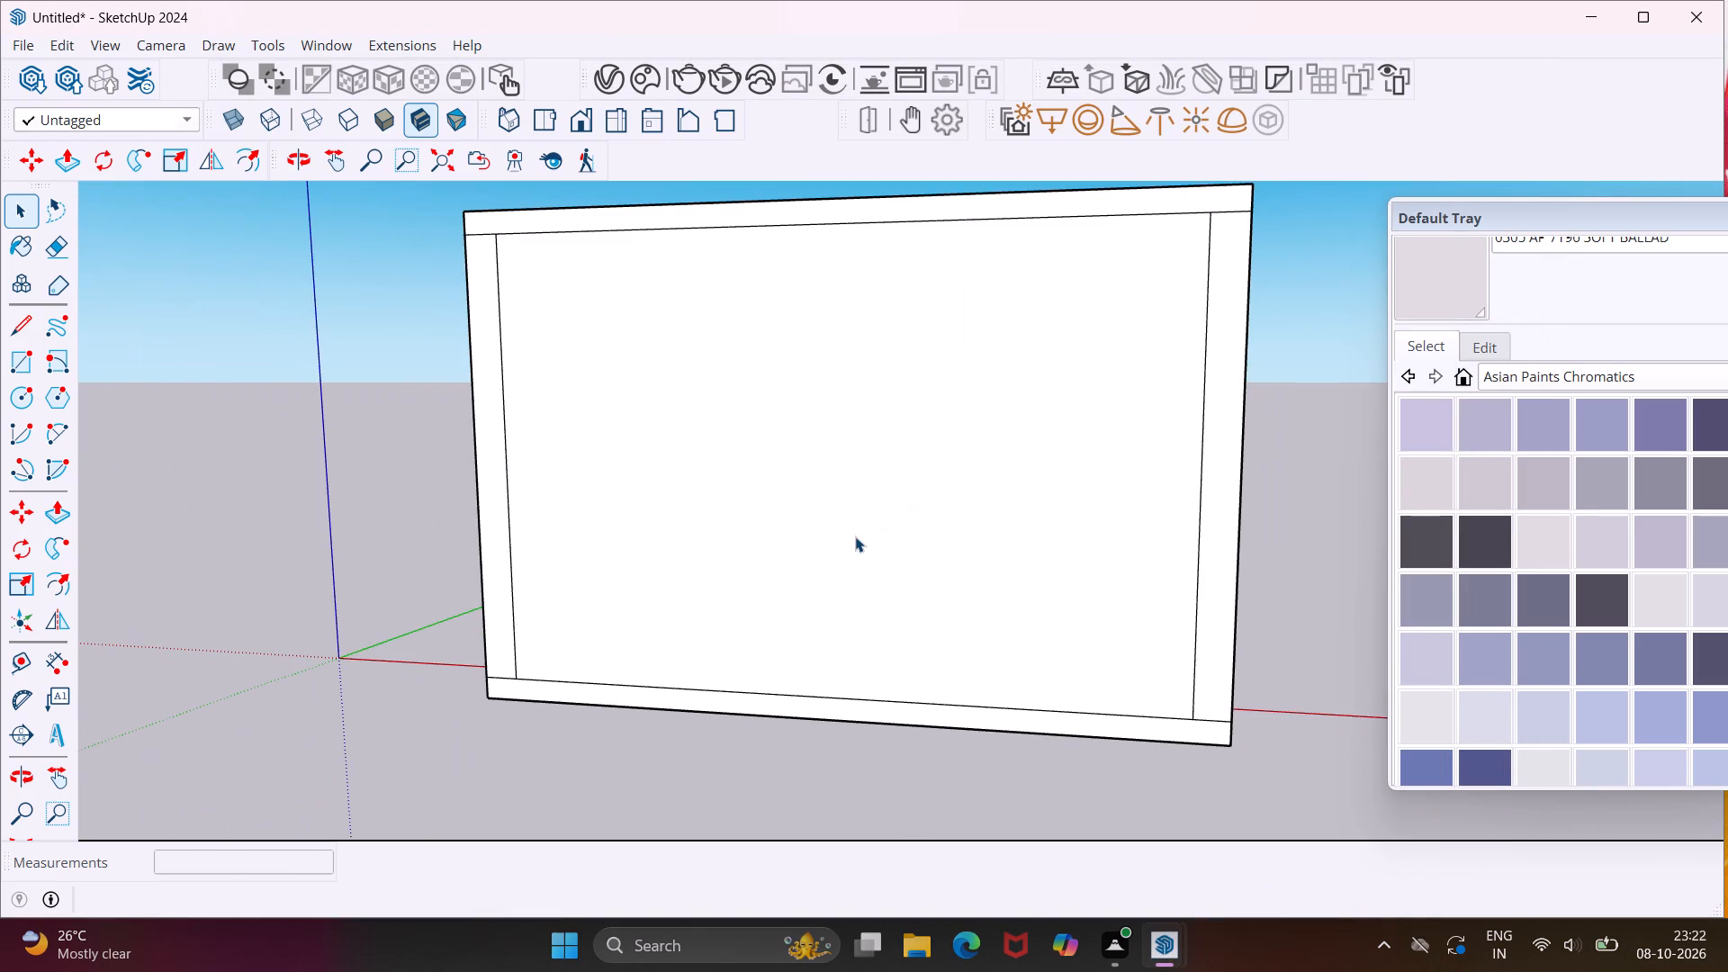
pyautogui.press('Delete')
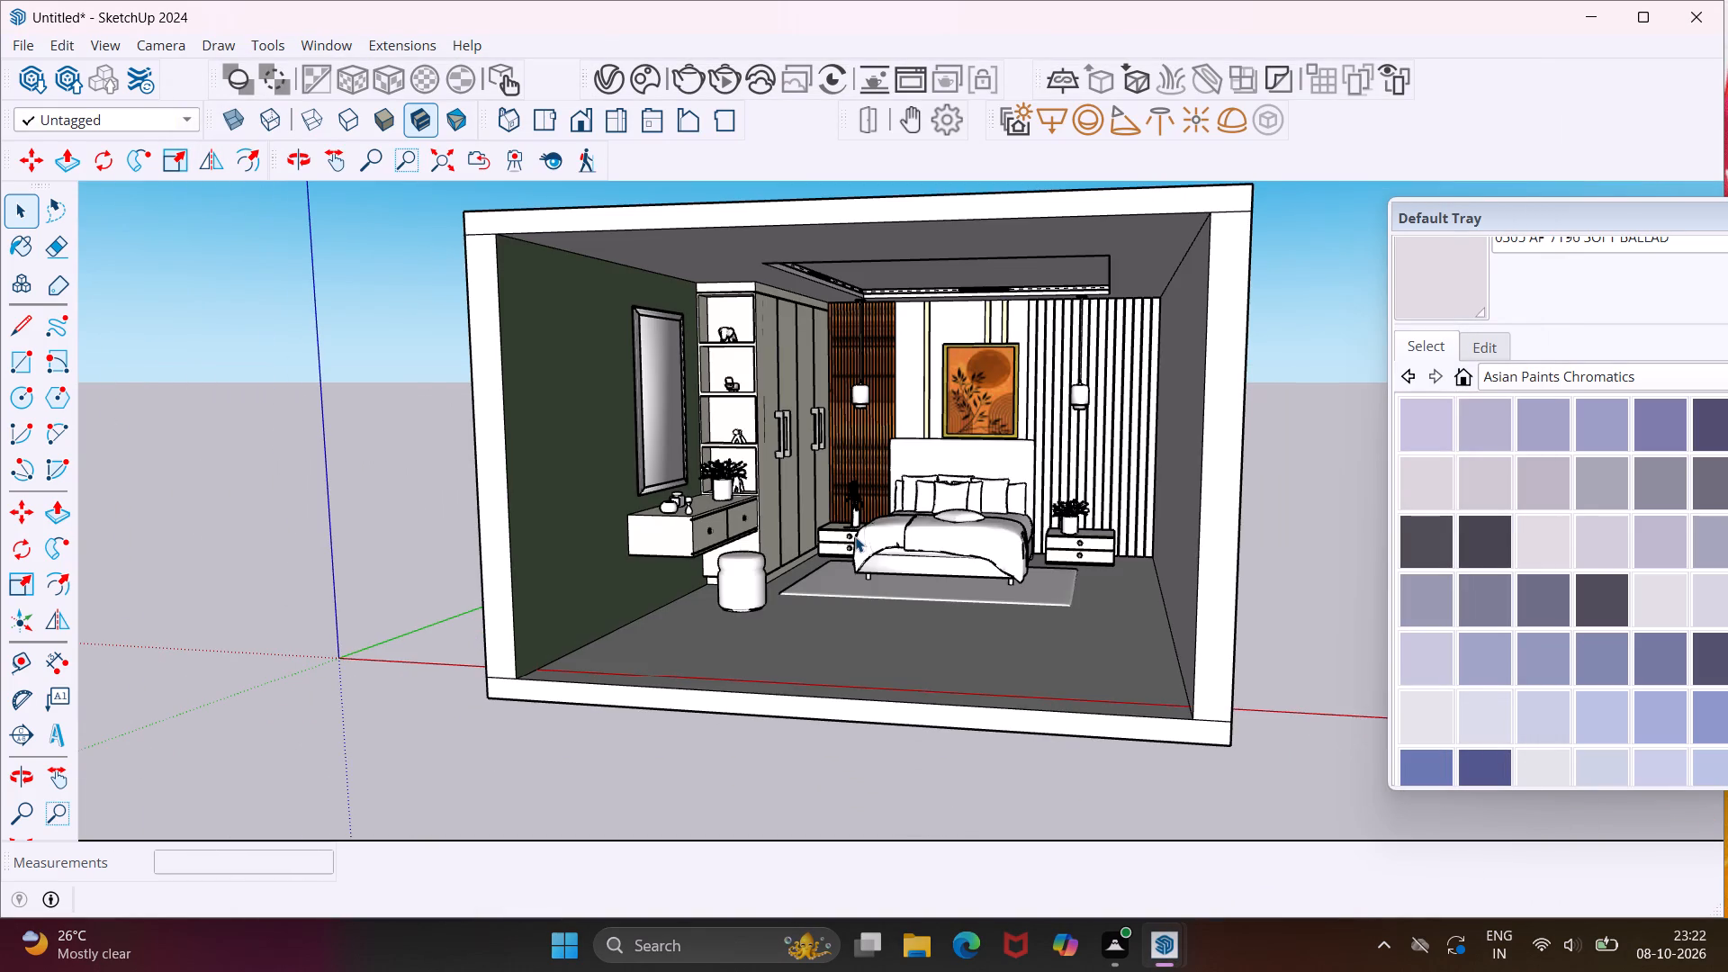
# Insert the downloaded Tlon Light 650 ceiling light from Cosmos onto the ceiling near the wardrobe and close the Cosmos Browser.
pyautogui.click(634, 82)
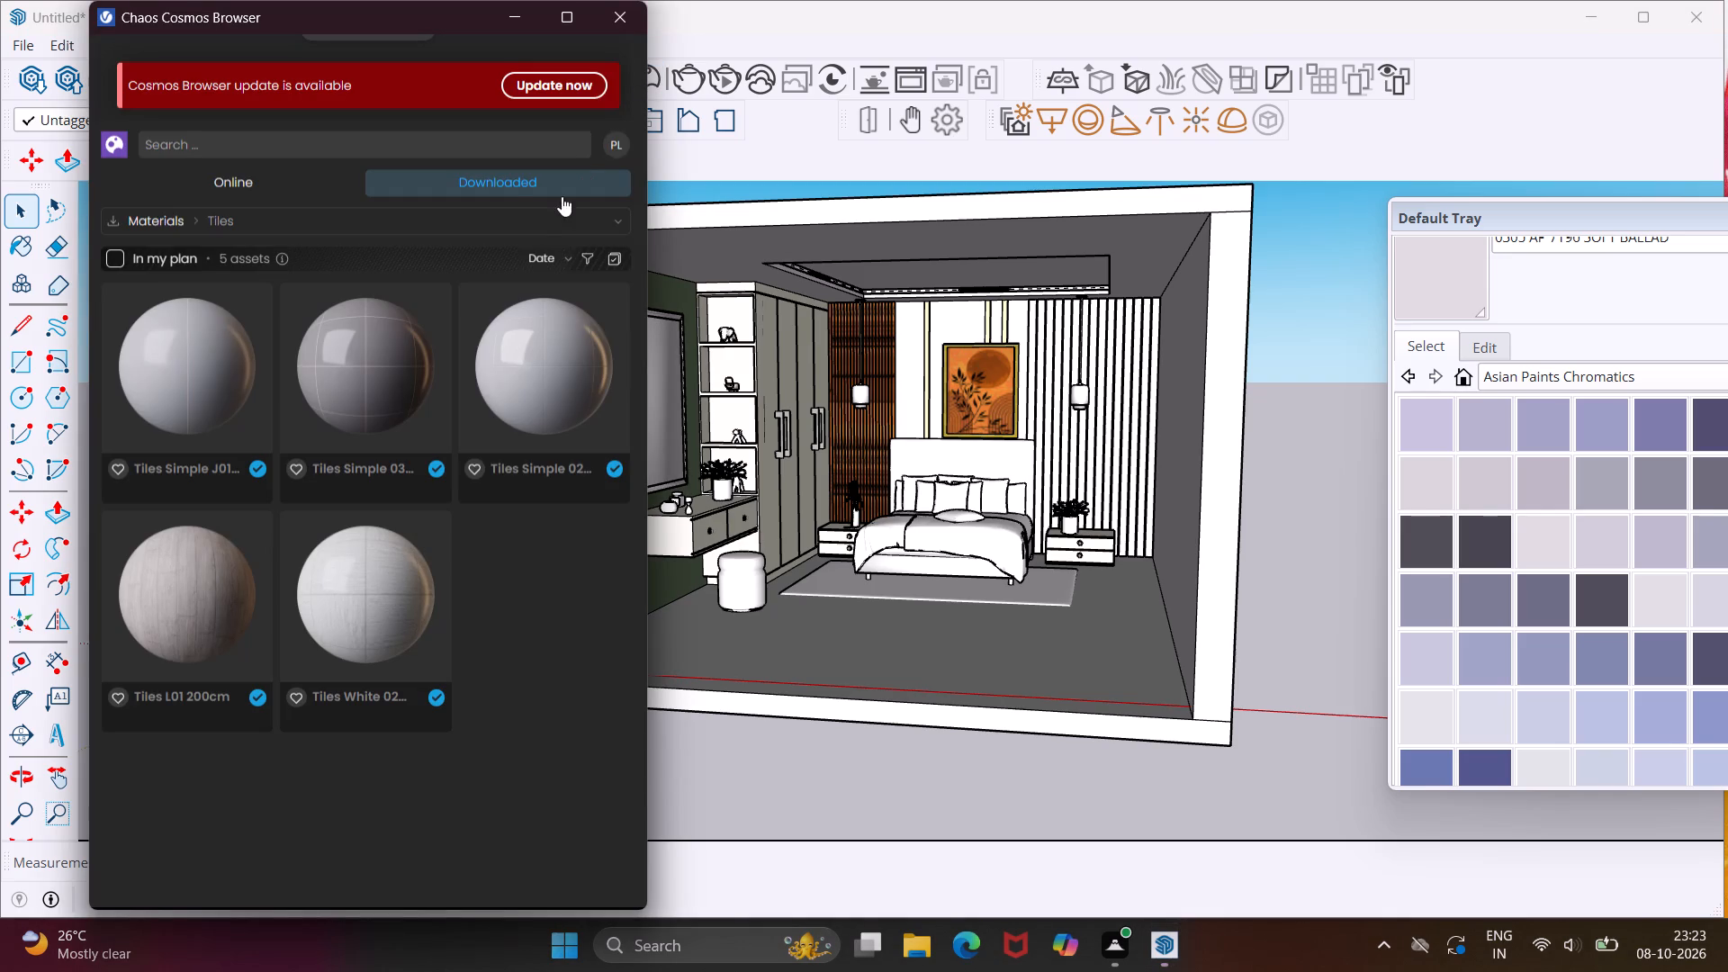
pyautogui.click(526, 210)
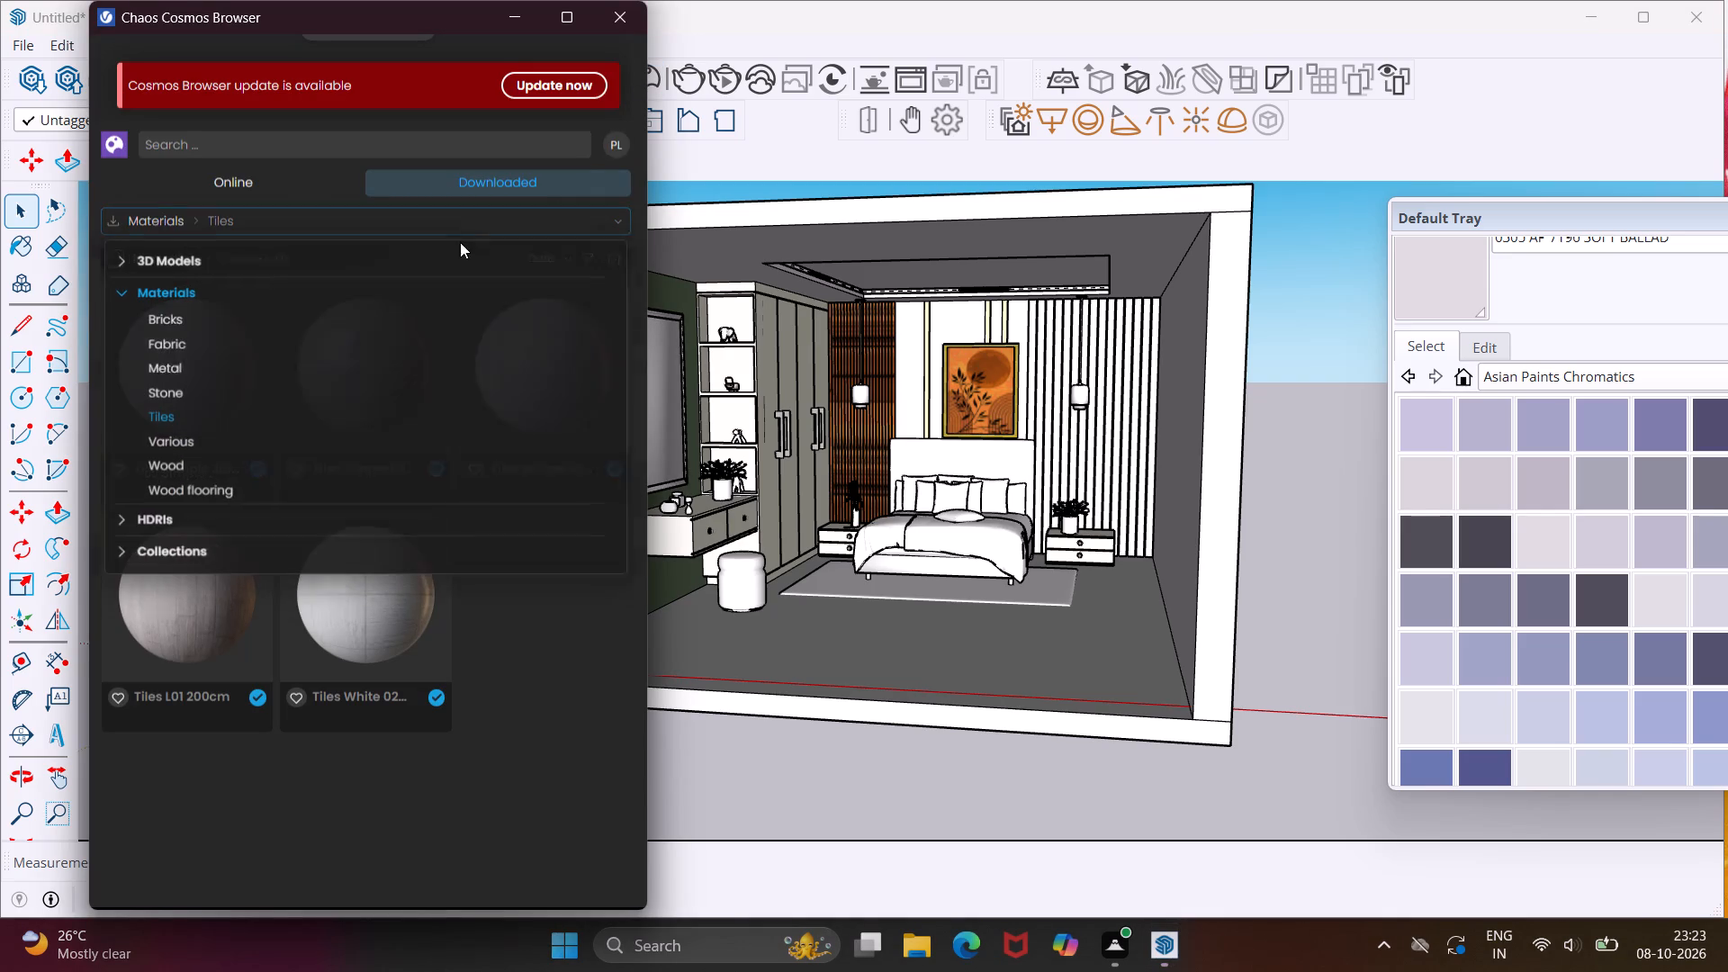
pyautogui.click(167, 265)
pyautogui.click(193, 337)
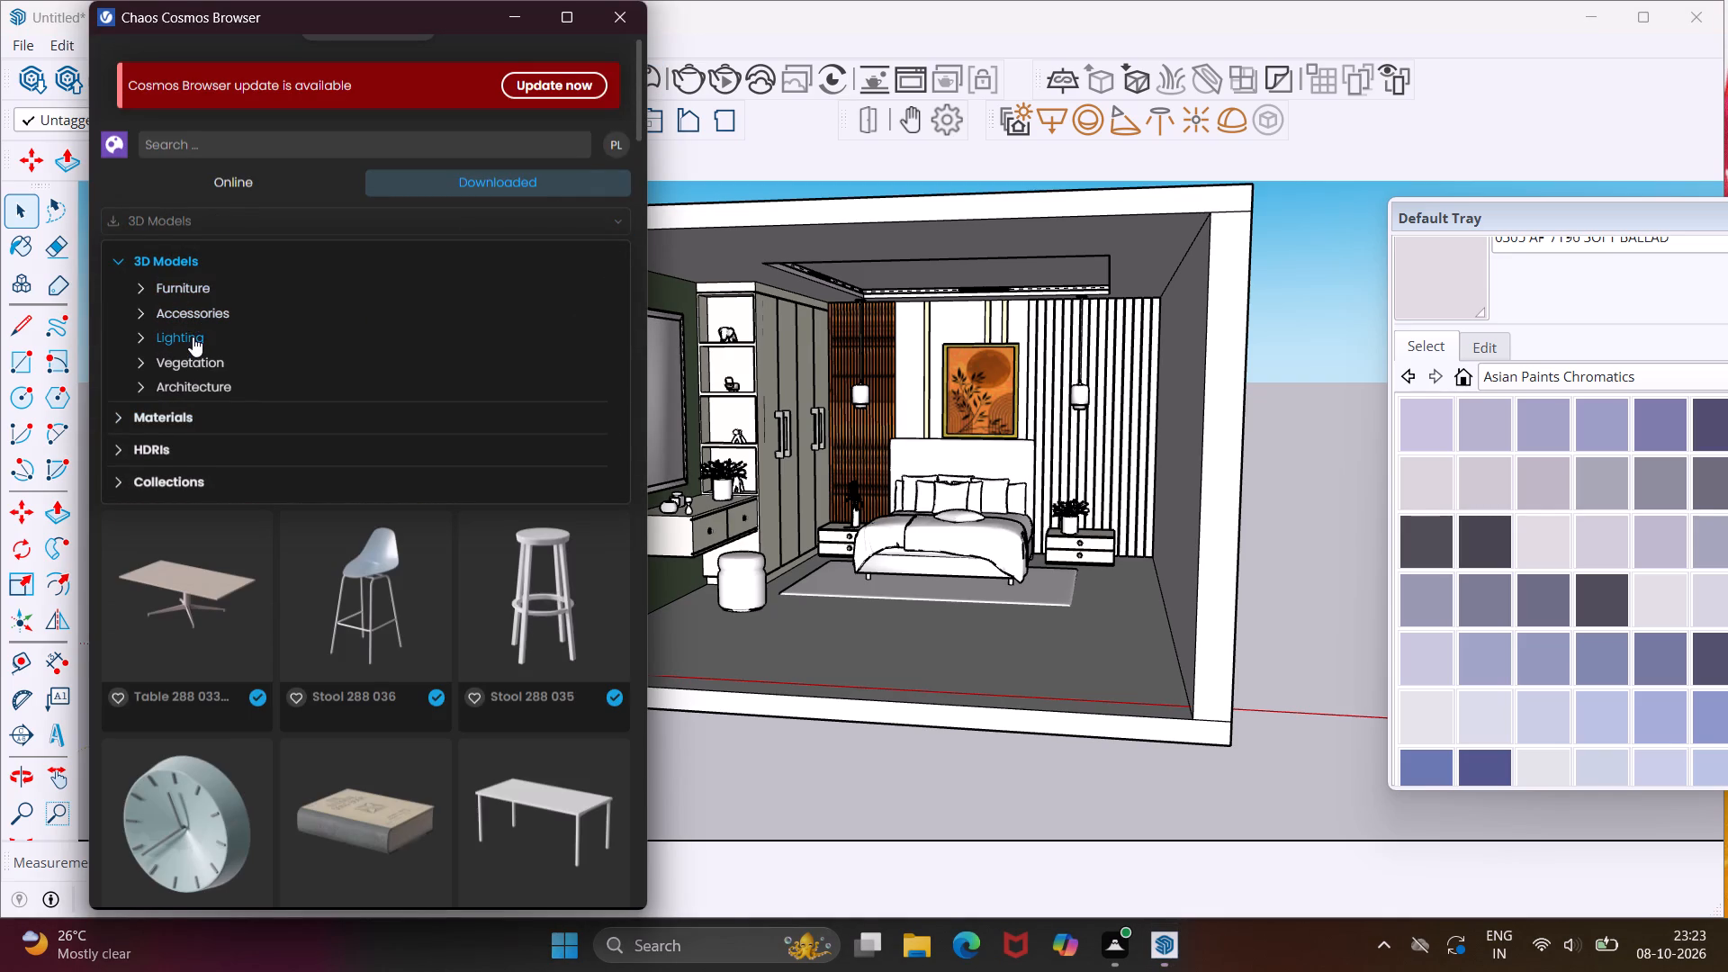
pyautogui.click(222, 387)
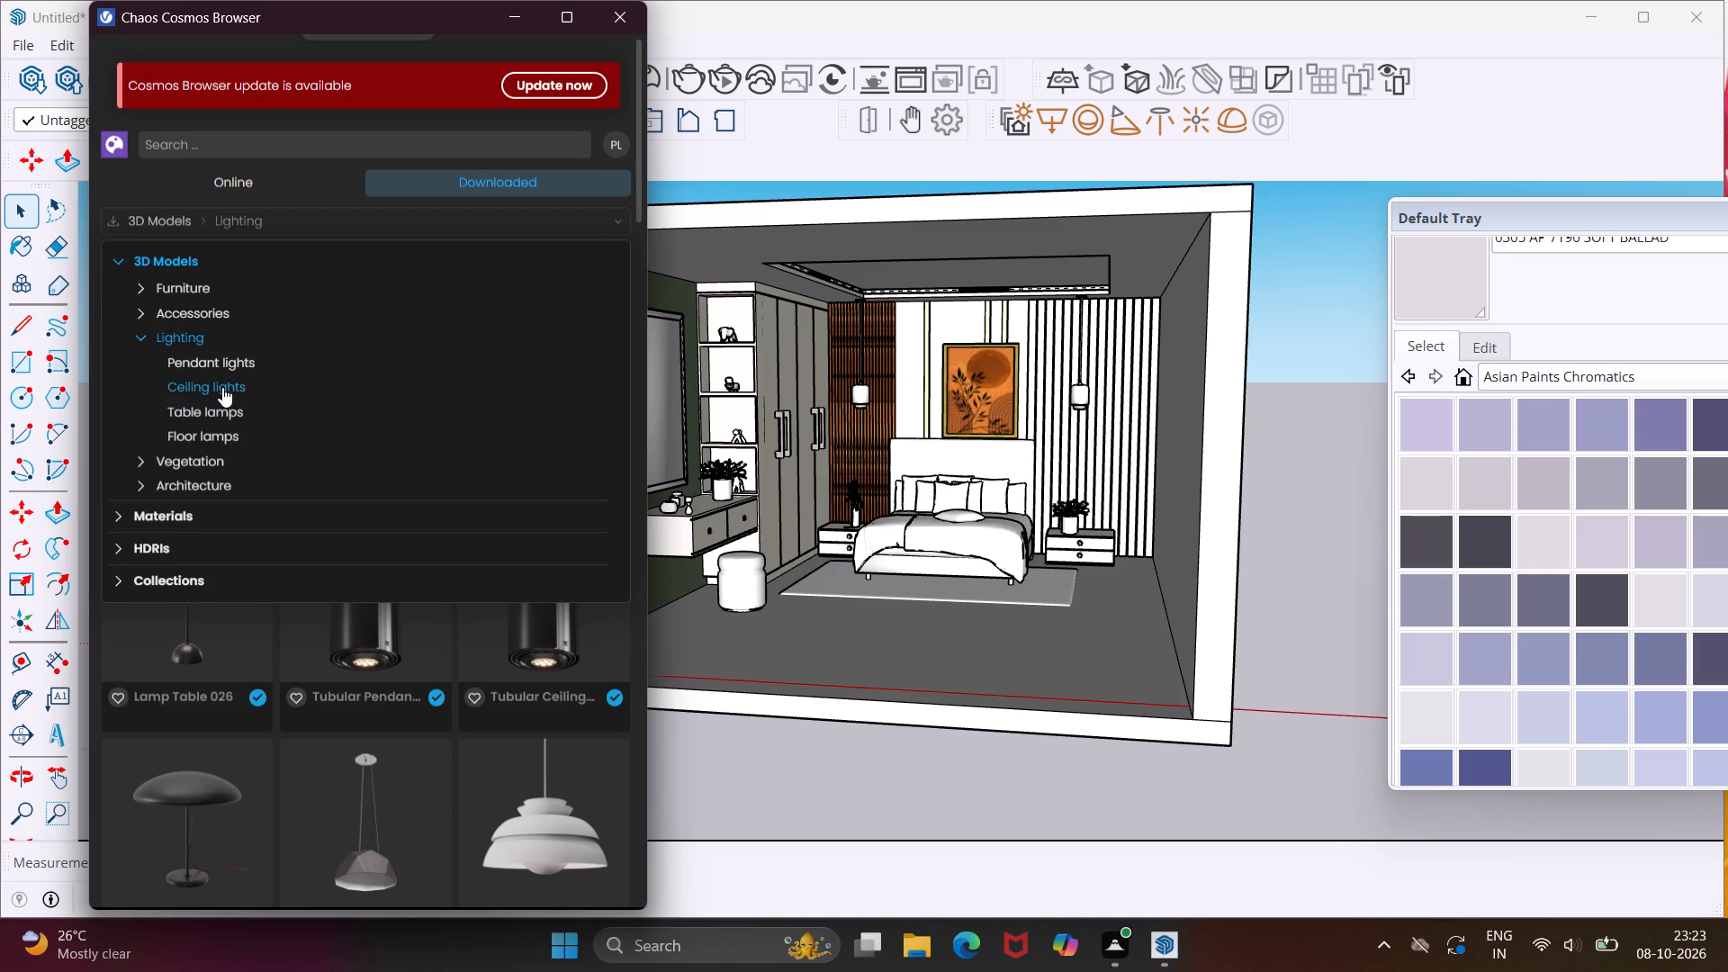
pyautogui.scroll(-2, 244, 565)
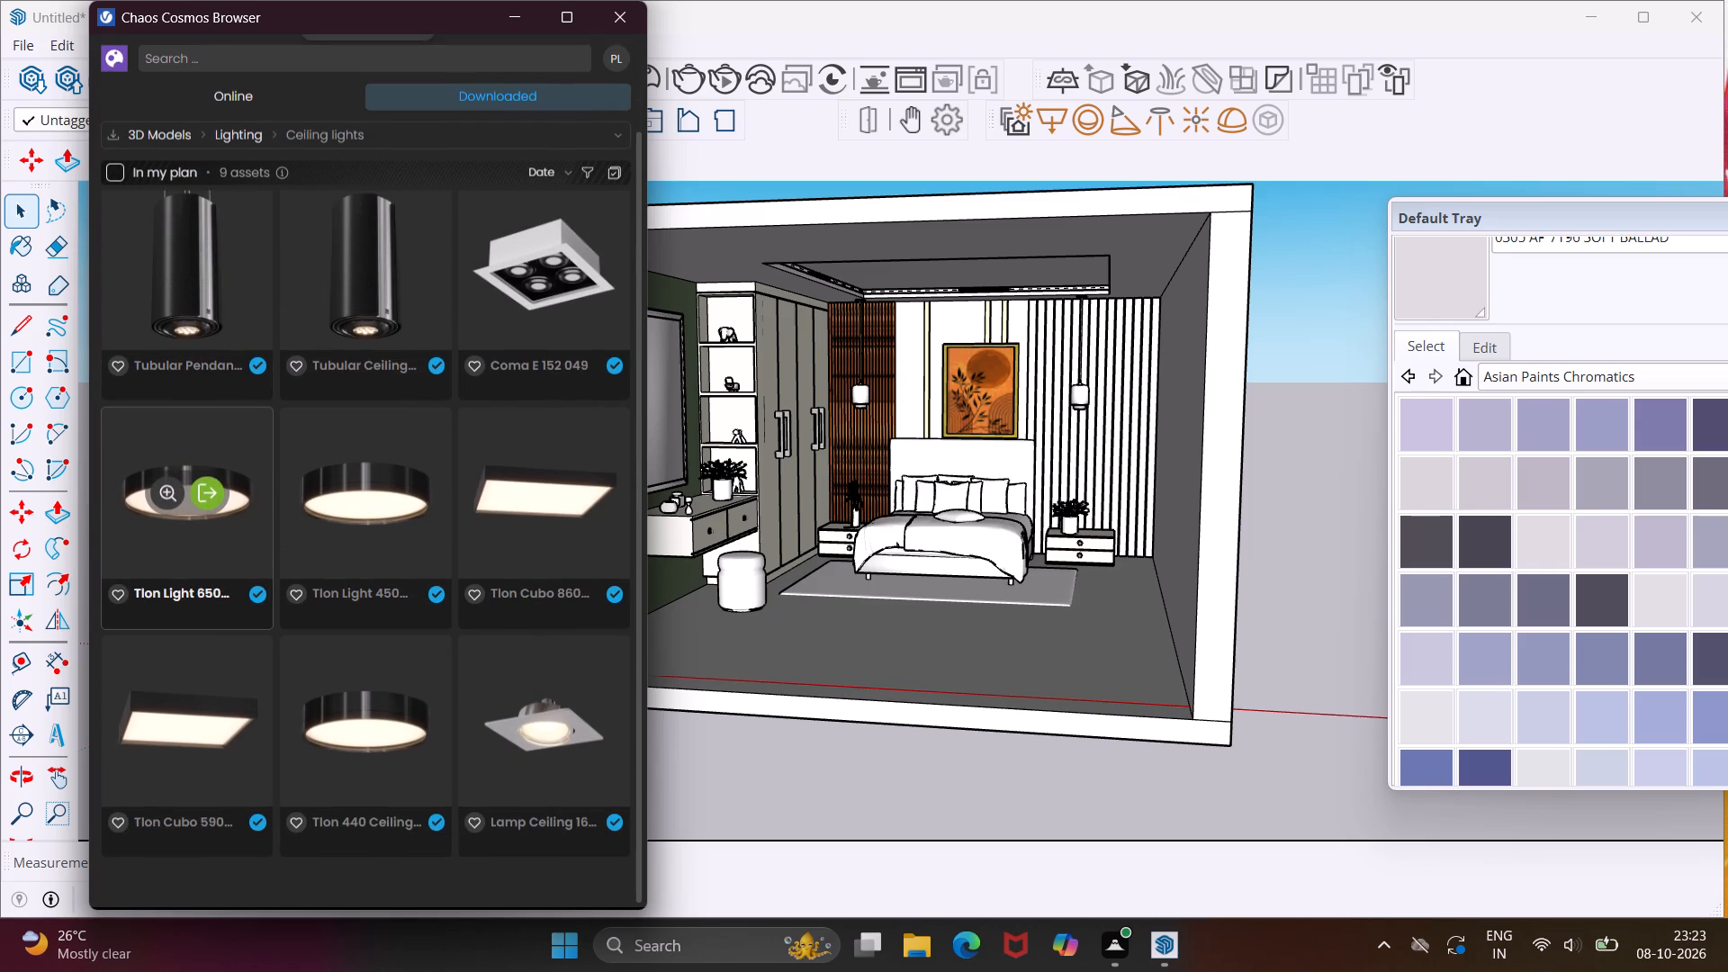
pyautogui.click(207, 491)
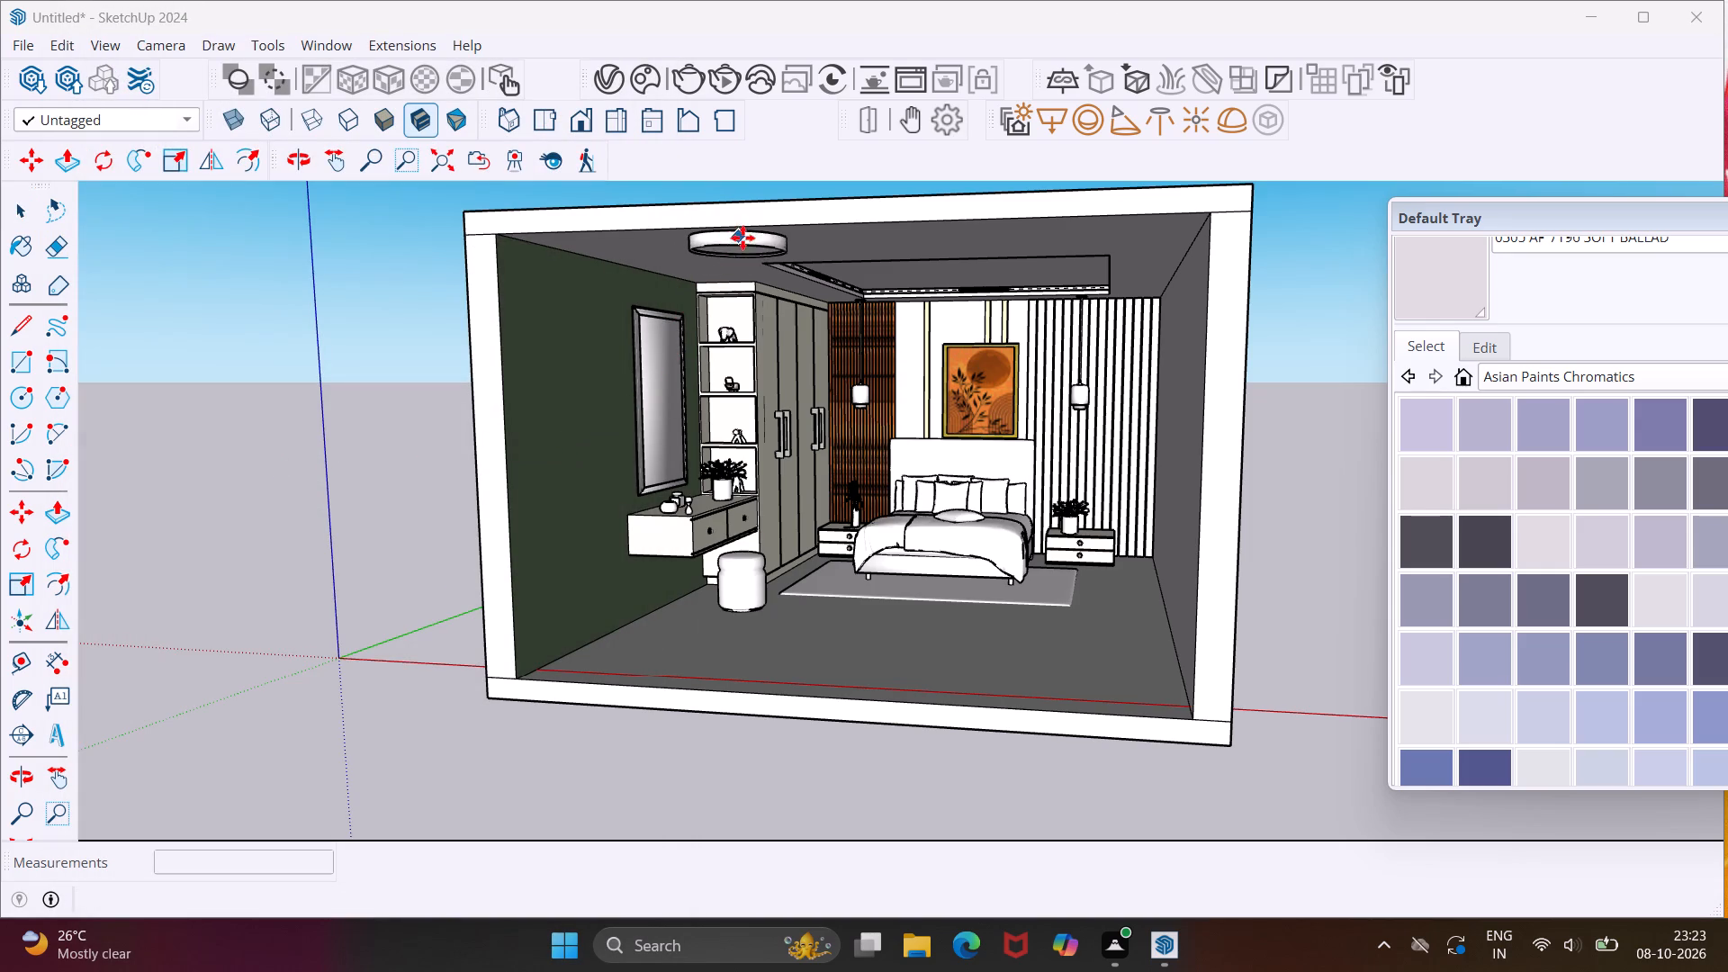
pyautogui.scroll(11, 752, 249)
pyautogui.scroll(1, 795, 308)
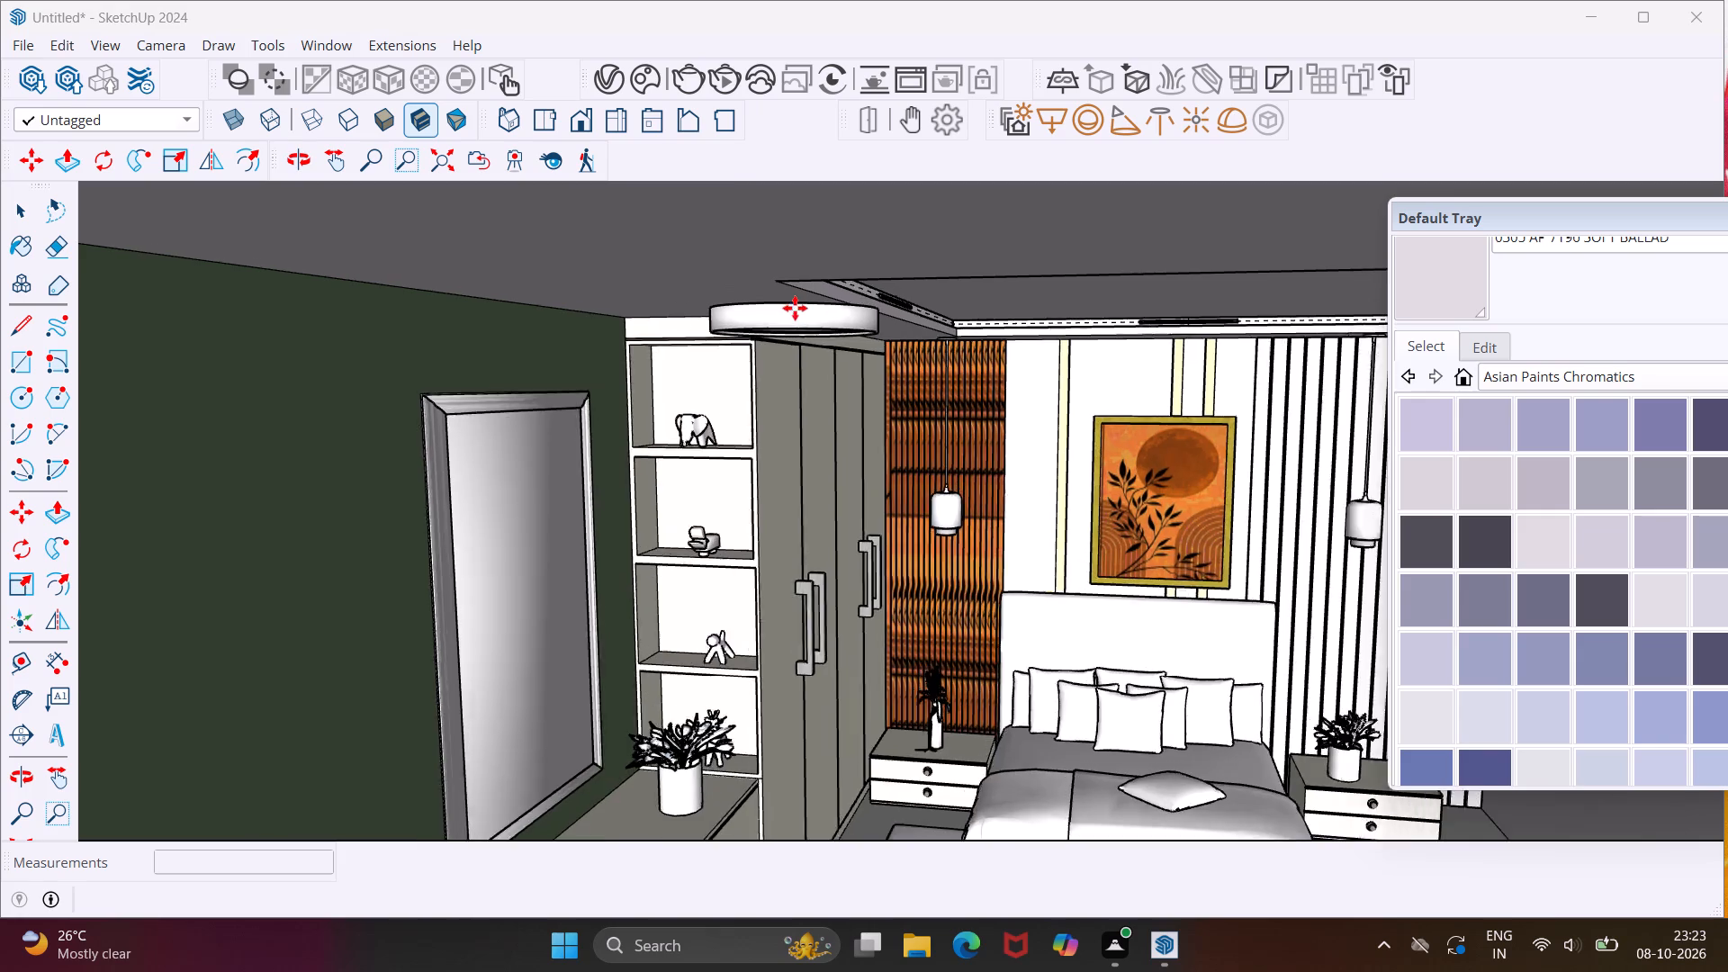
pyautogui.scroll(6, 795, 308)
pyautogui.click(782, 295)
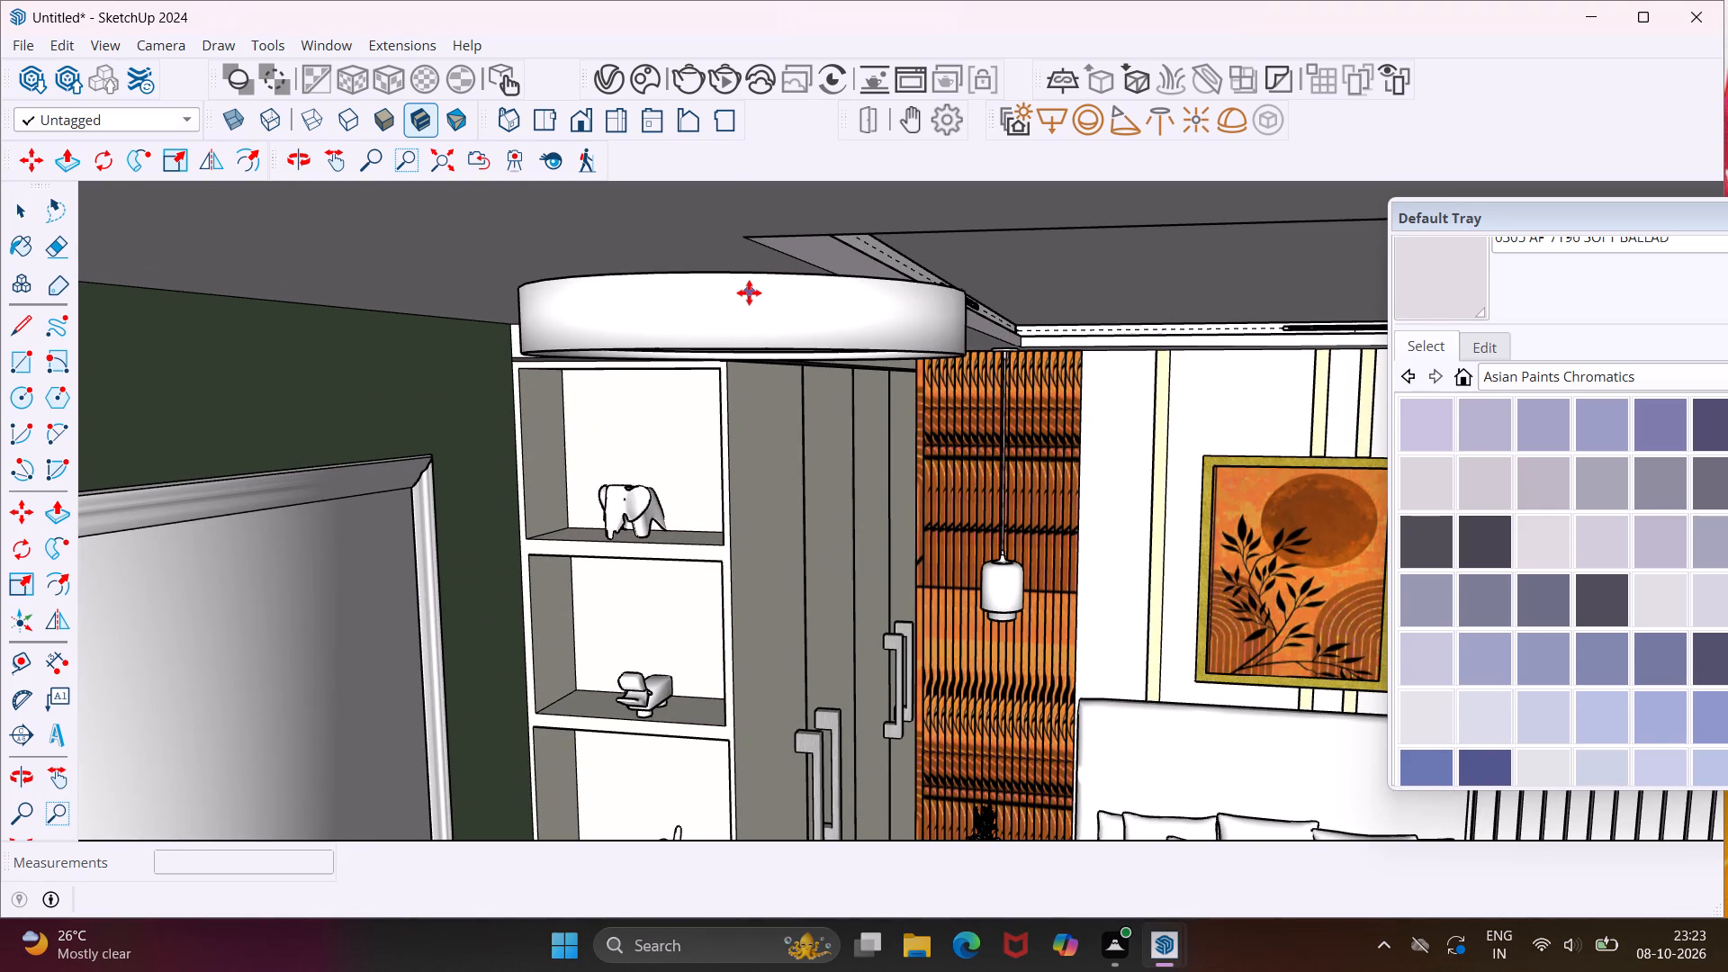
pyautogui.press('Escape')
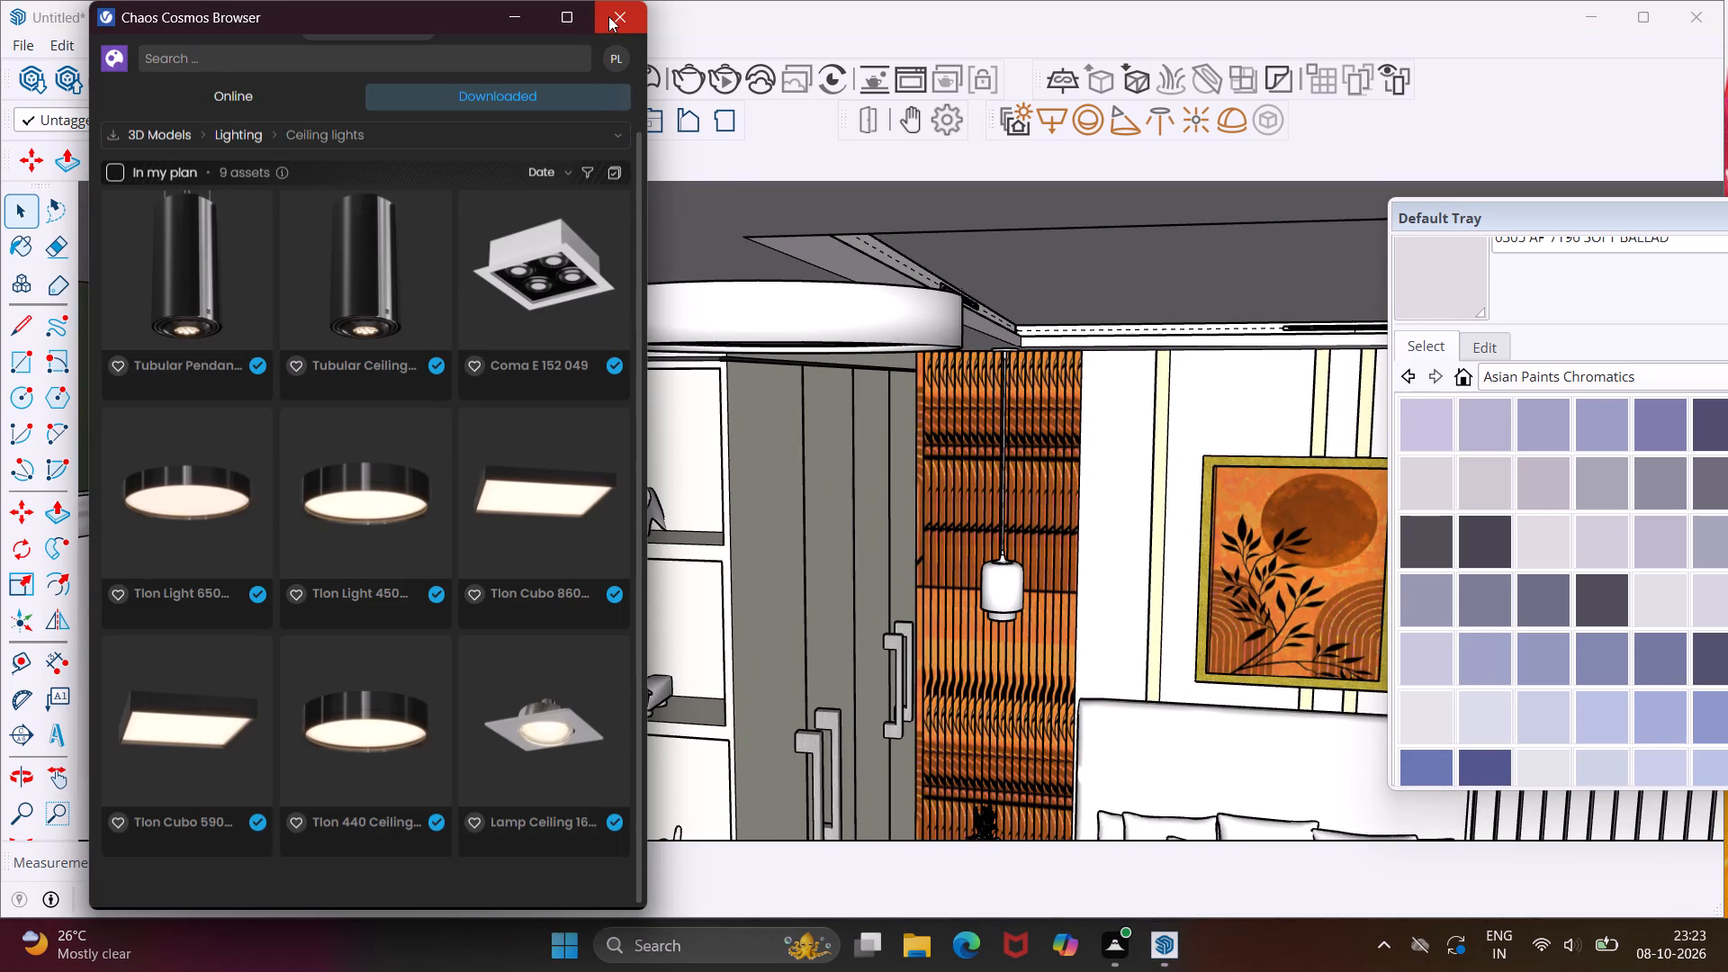
pyautogui.click(608, 14)
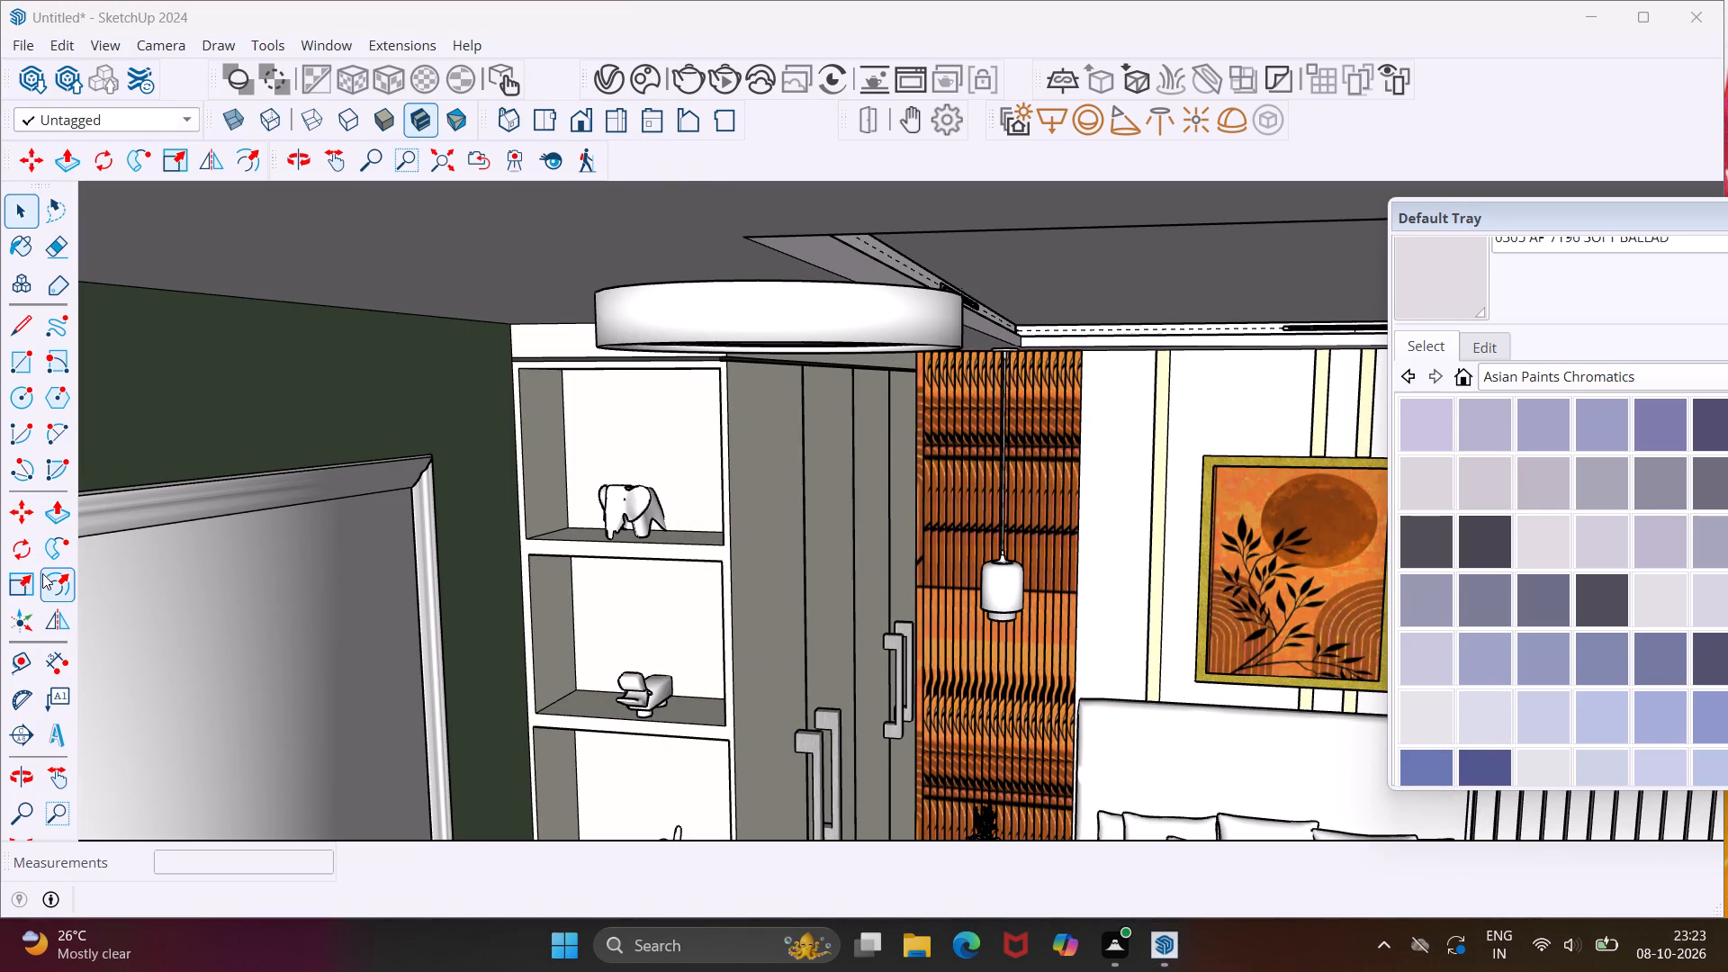
# Scale the round ceiling light down uniformly to less than half its size.
pyautogui.click(32, 578)
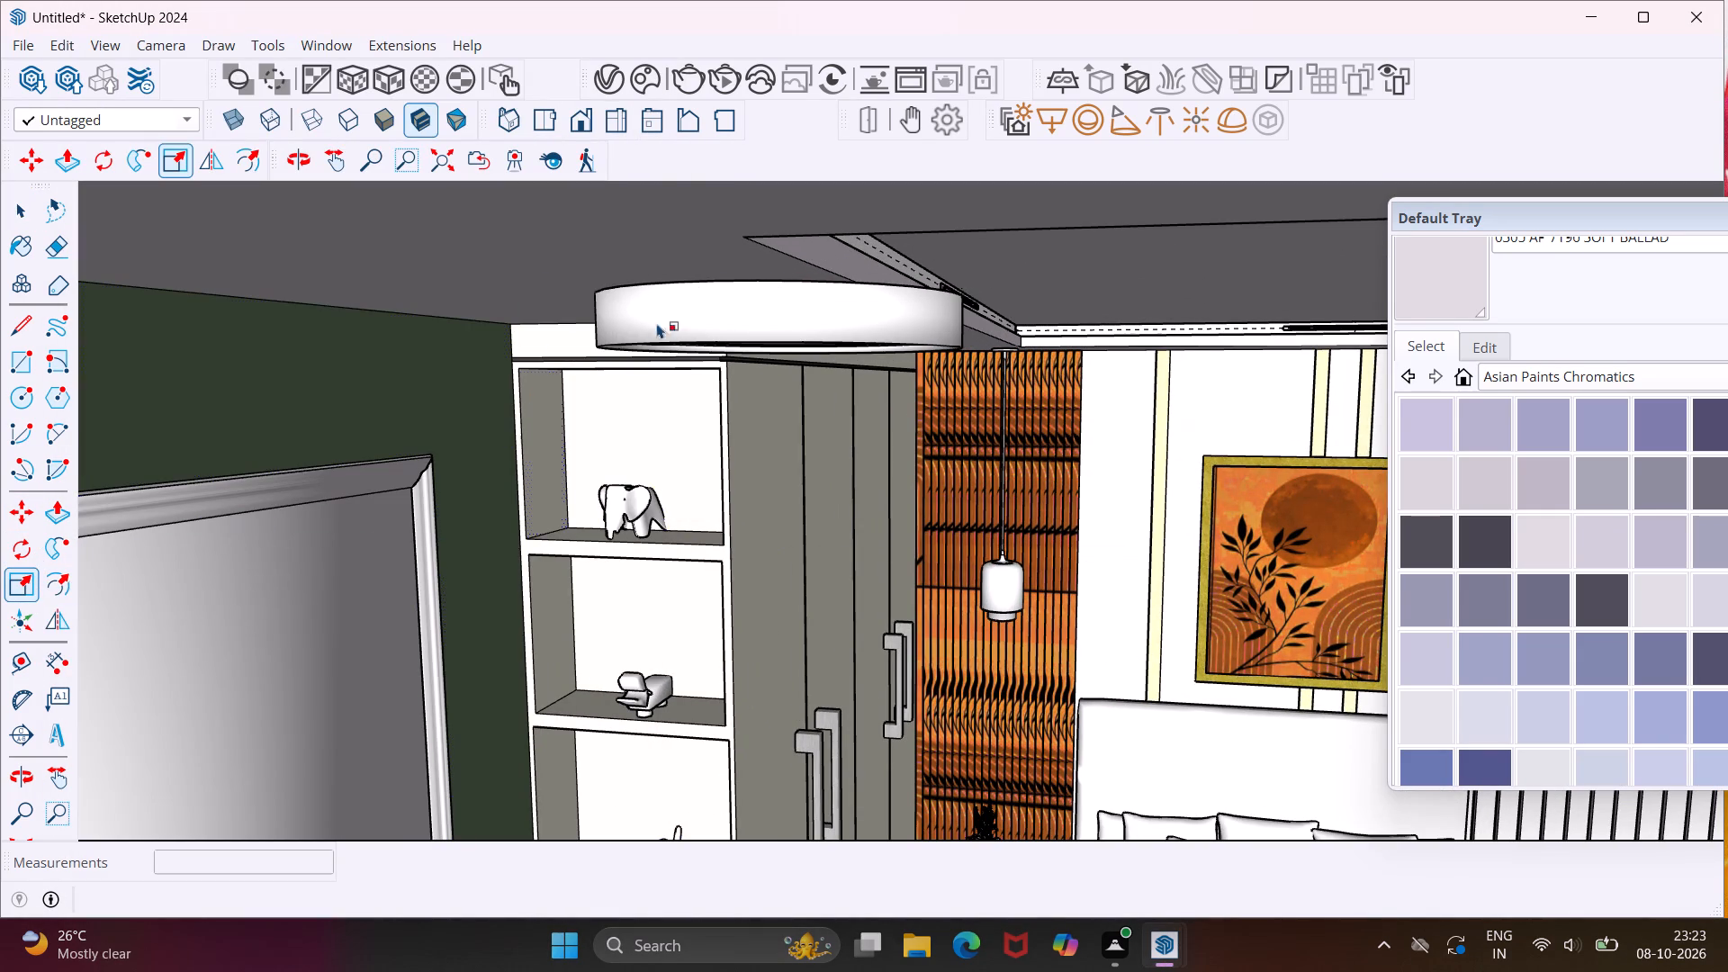
pyautogui.click(679, 308)
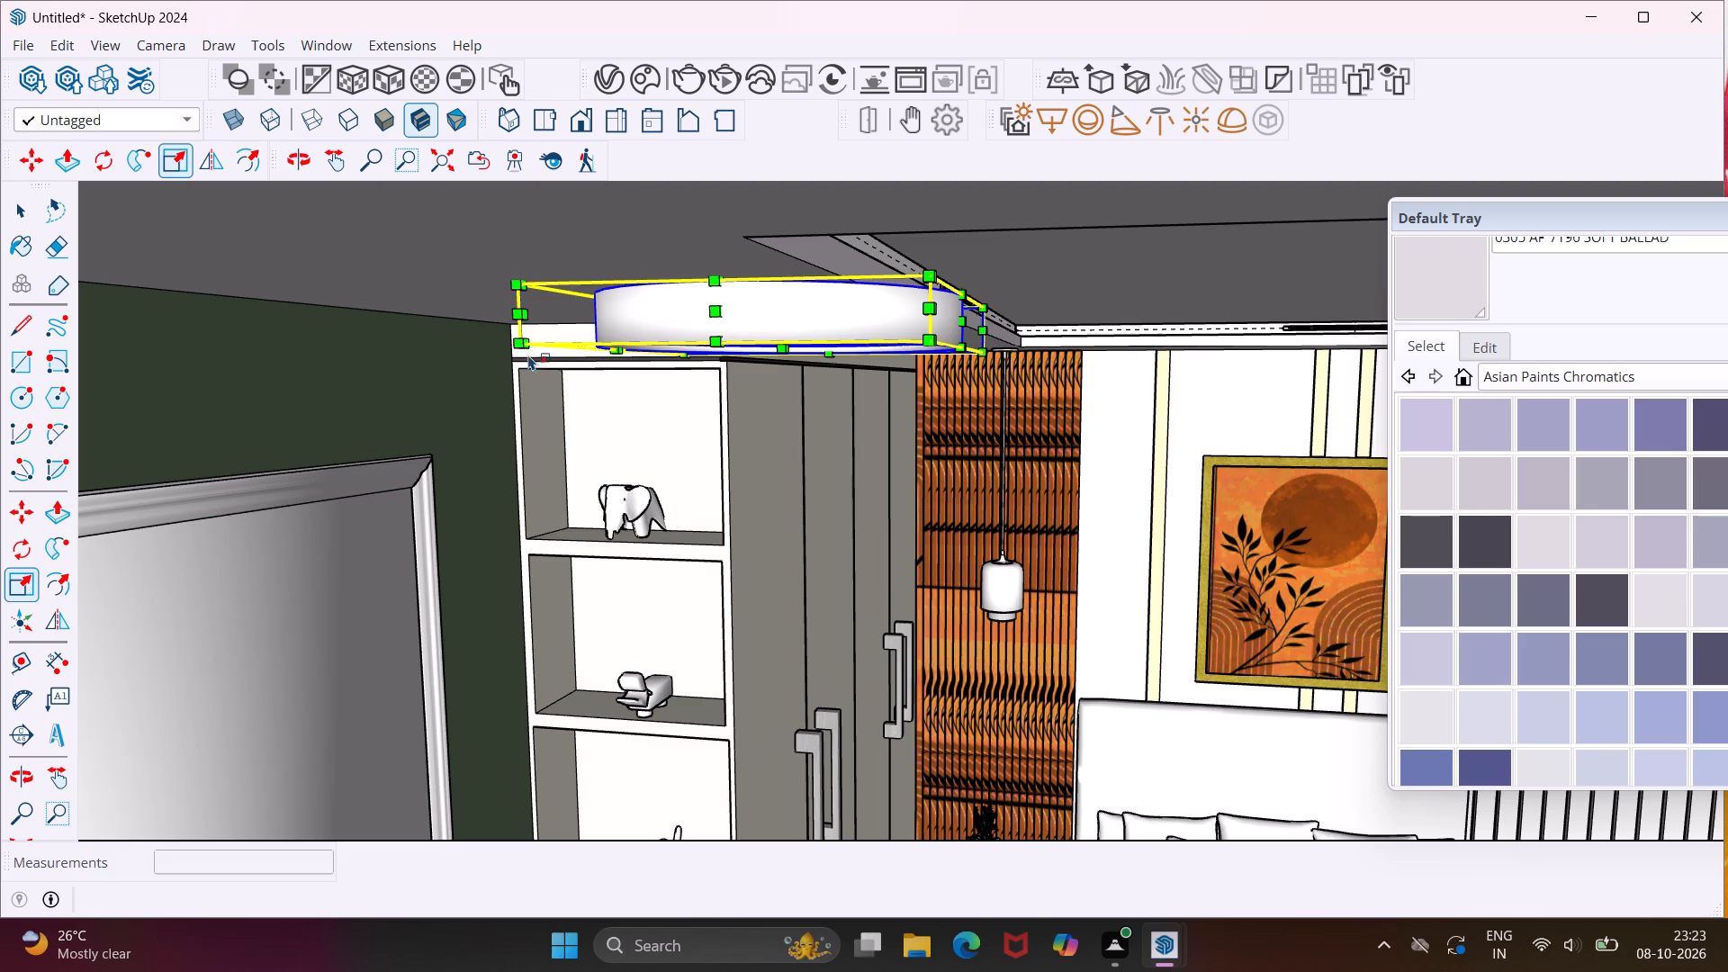
pyautogui.moveTo(525, 345); pyautogui.dragTo(745, 337)
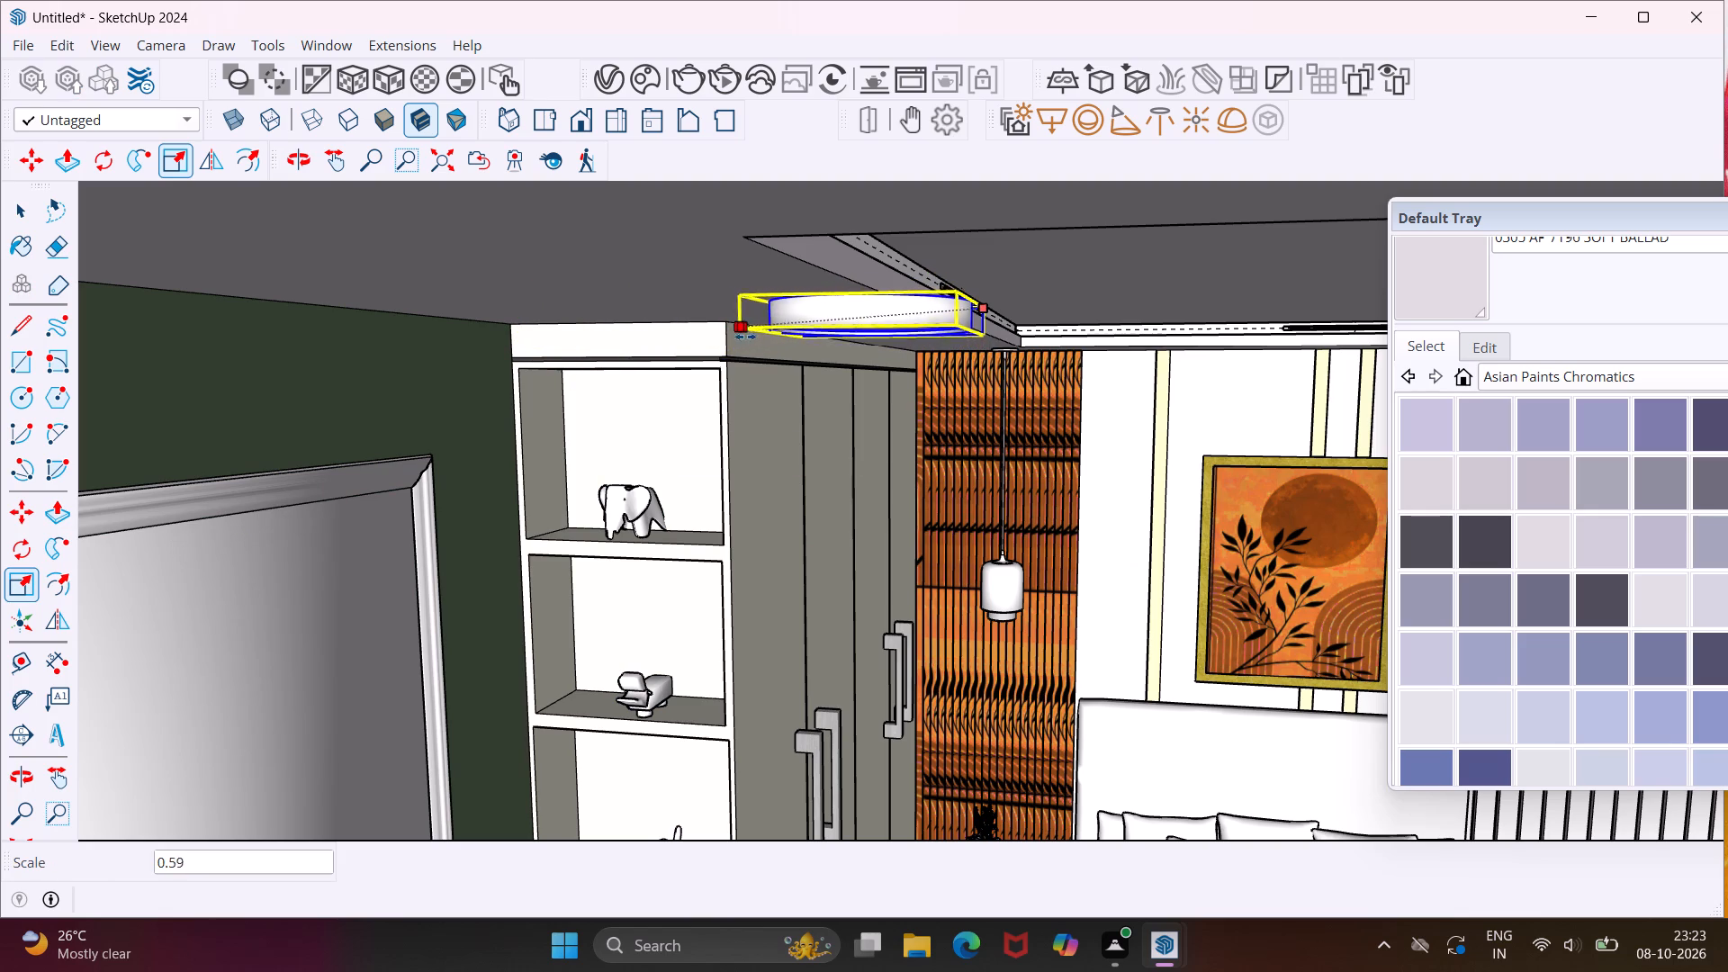
pyautogui.moveTo(745, 337); pyautogui.dragTo(814, 326)
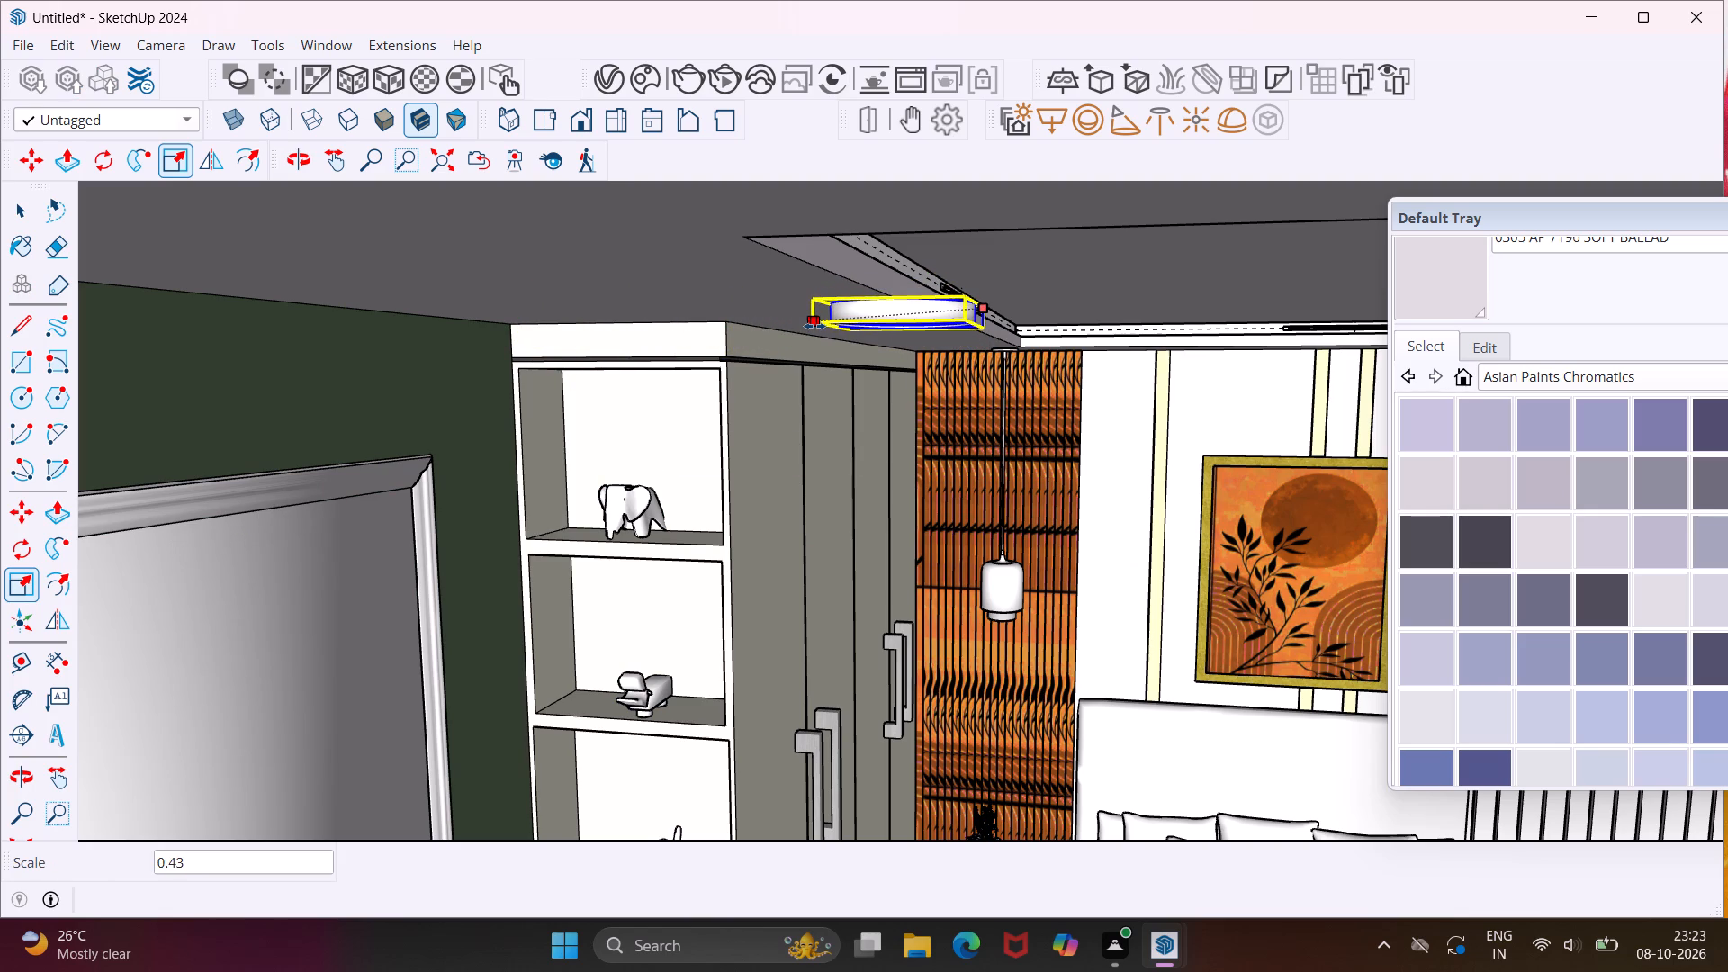
pyautogui.moveTo(814, 326); pyautogui.dragTo(847, 326)
# Move the round ceiling light about 6" across the ceiling, away from the recessed tray and towards the green wall.
pyautogui.press('m')
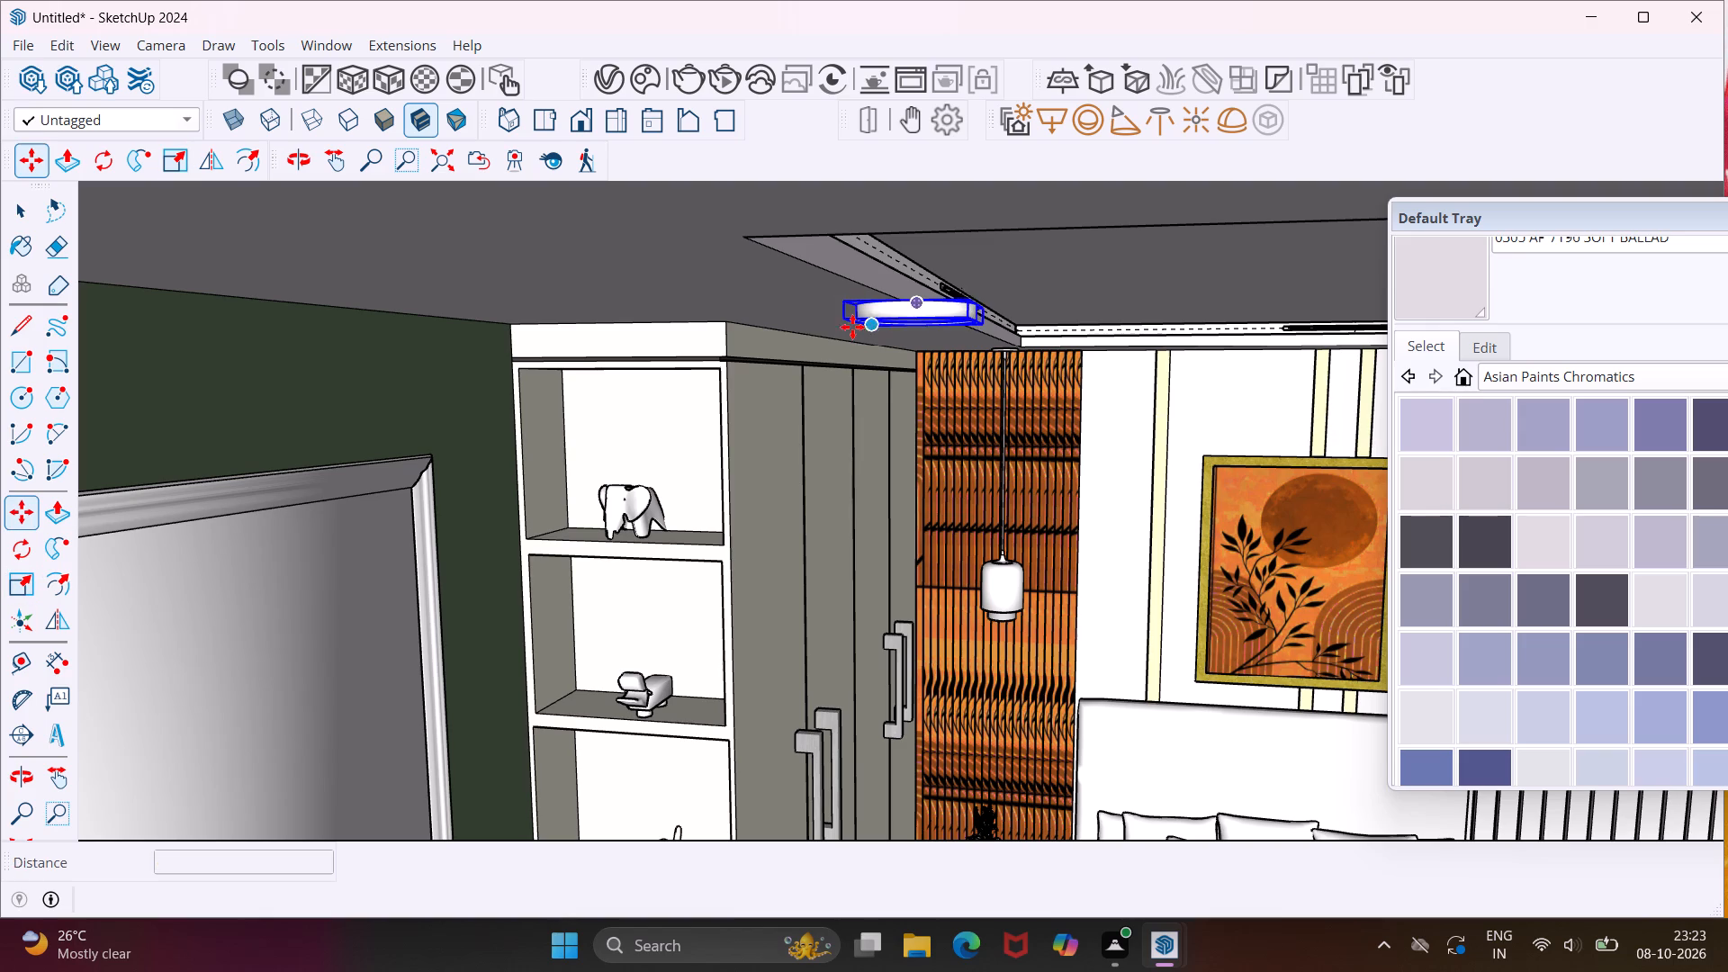
pyautogui.scroll(6, 829, 293)
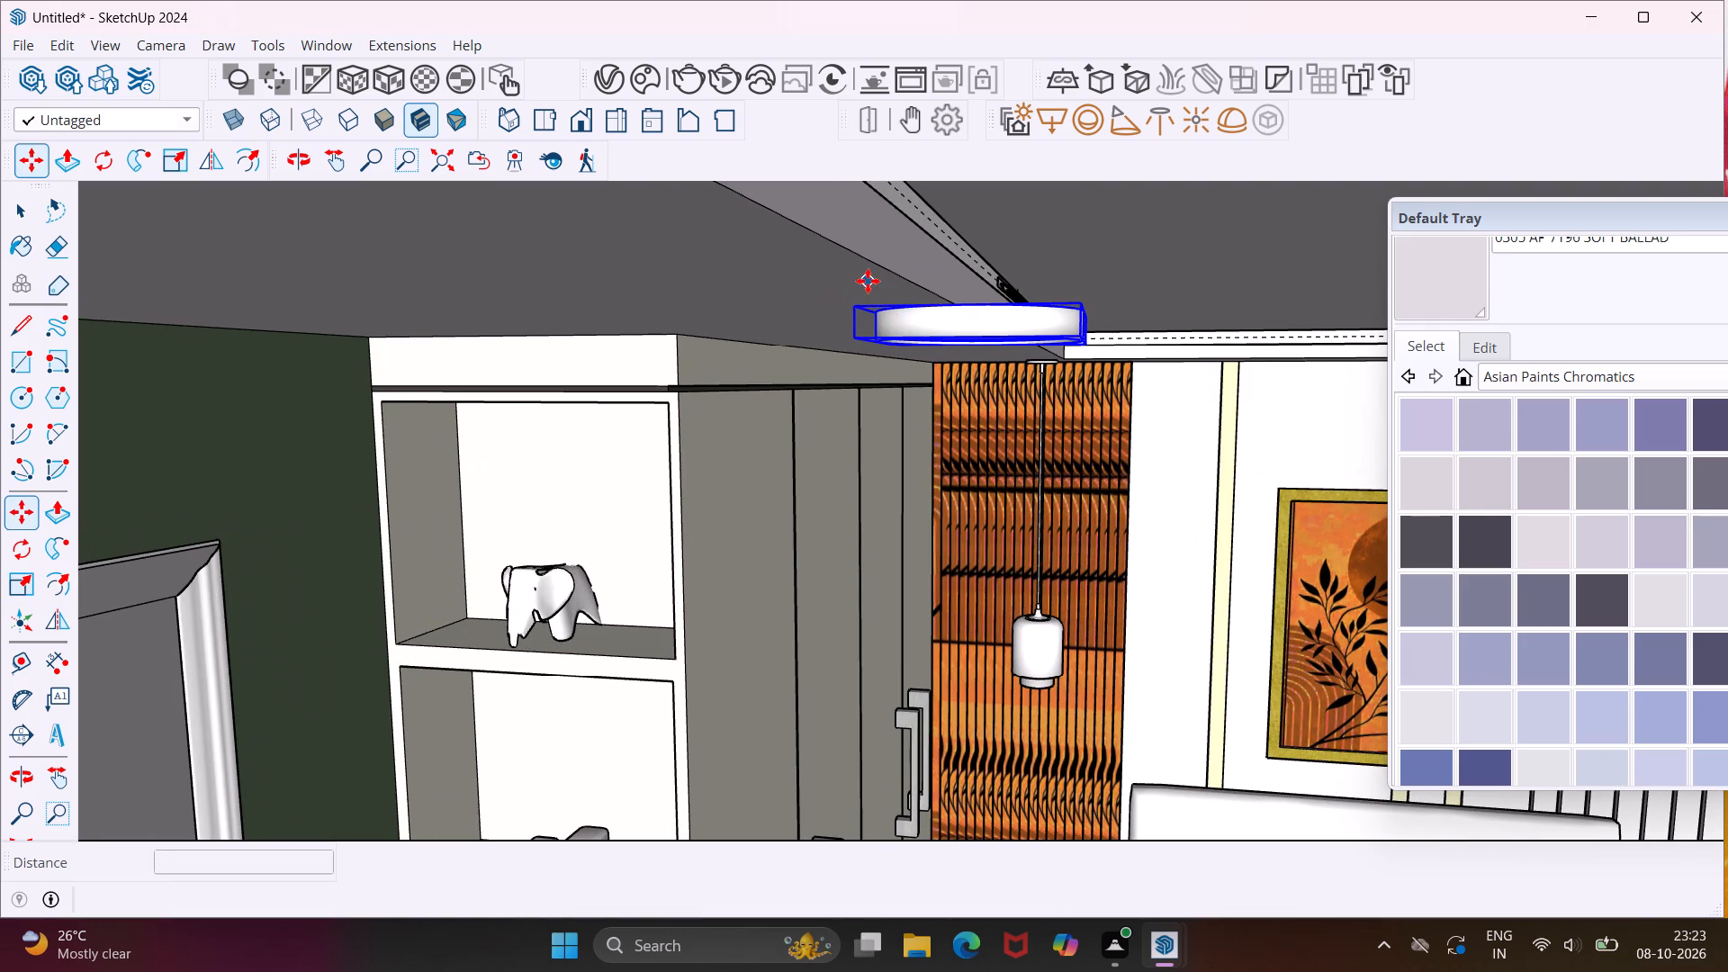
pyautogui.click(868, 281)
pyautogui.click(697, 283)
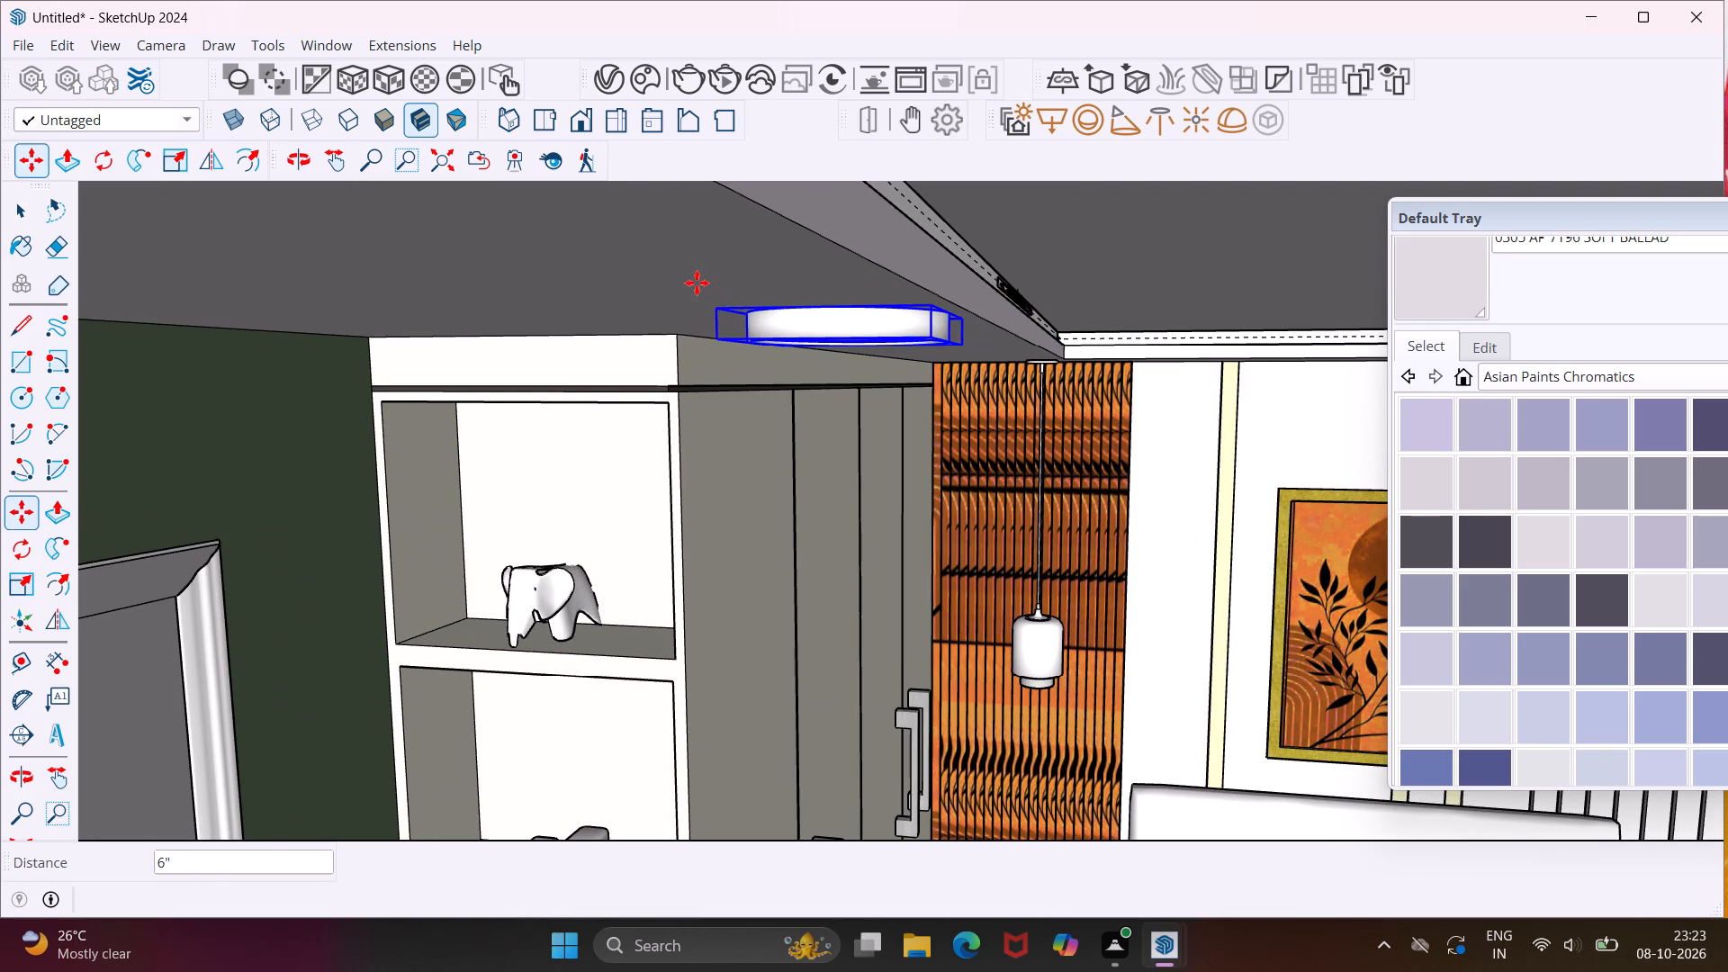
# Shift the ceiling light about 1' 6" towards the room's open front and about 5" towards the green wall.
pyautogui.scroll(1, 697, 283)
pyautogui.moveTo(697, 283); pyautogui.dragTo(651, 202, button='middle')
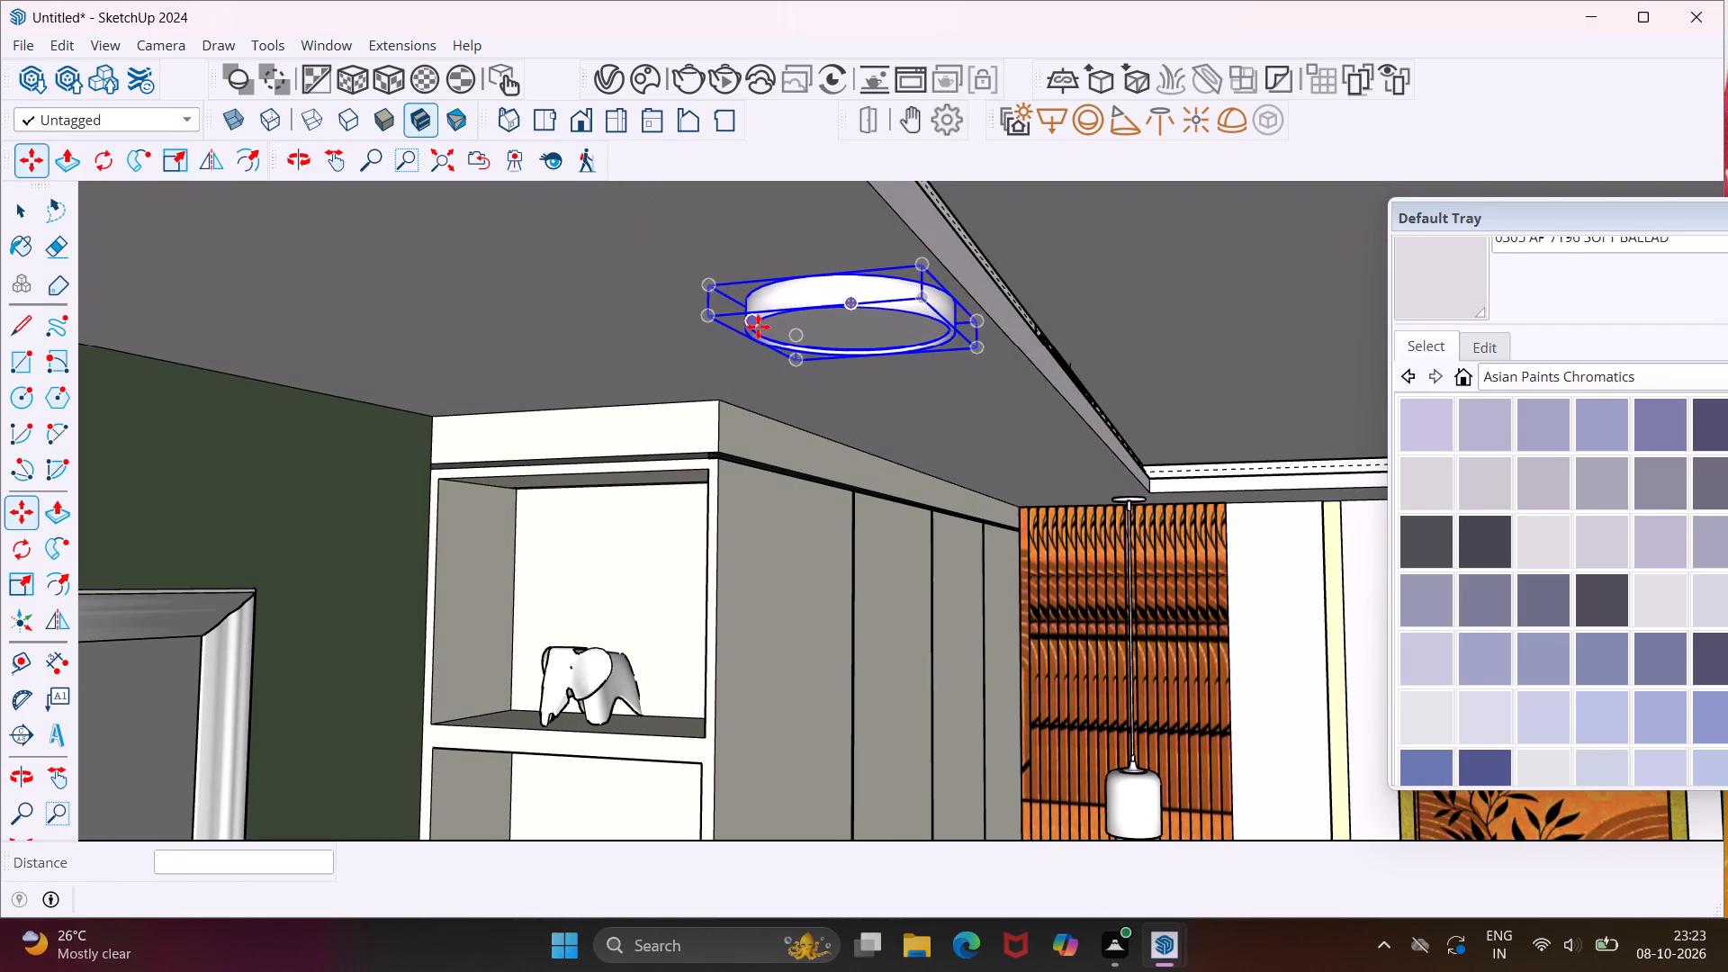
pyautogui.moveTo(913, 400); pyautogui.dragTo(742, 413, button='middle')
pyautogui.scroll(3, 710, 416)
pyautogui.moveTo(750, 395); pyautogui.dragTo(906, 381, button='middle')
pyautogui.scroll(-9, 811, 368)
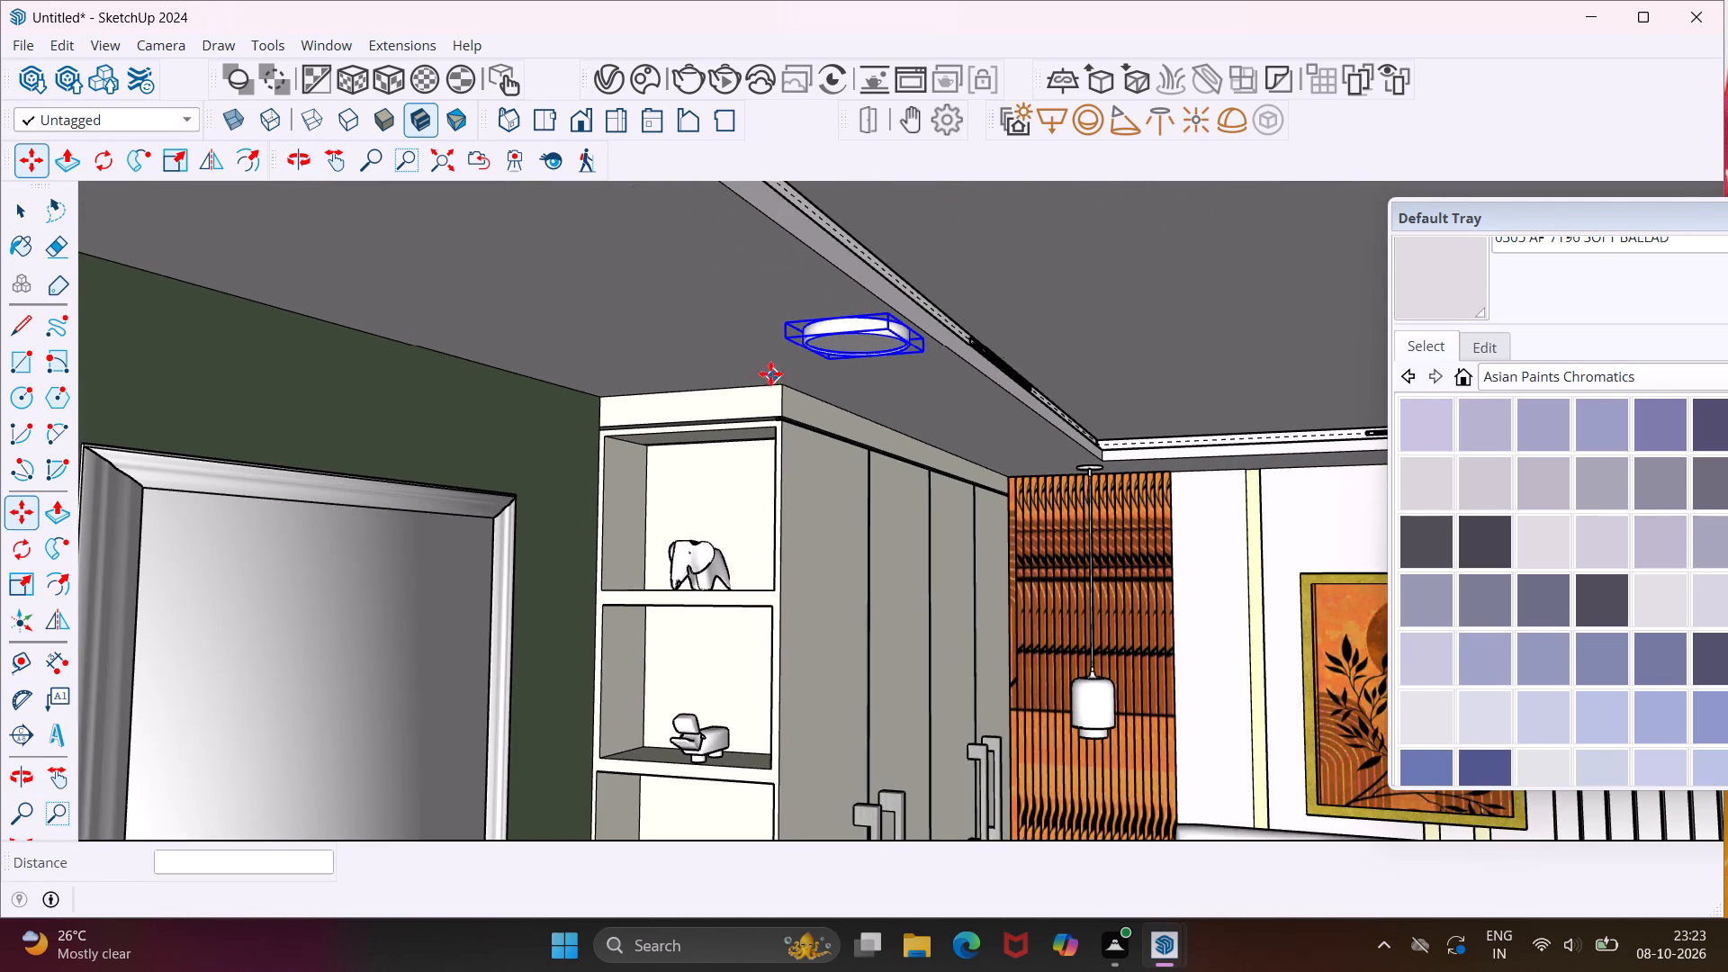
pyautogui.moveTo(730, 325); pyautogui.dragTo(812, 352, button='middle')
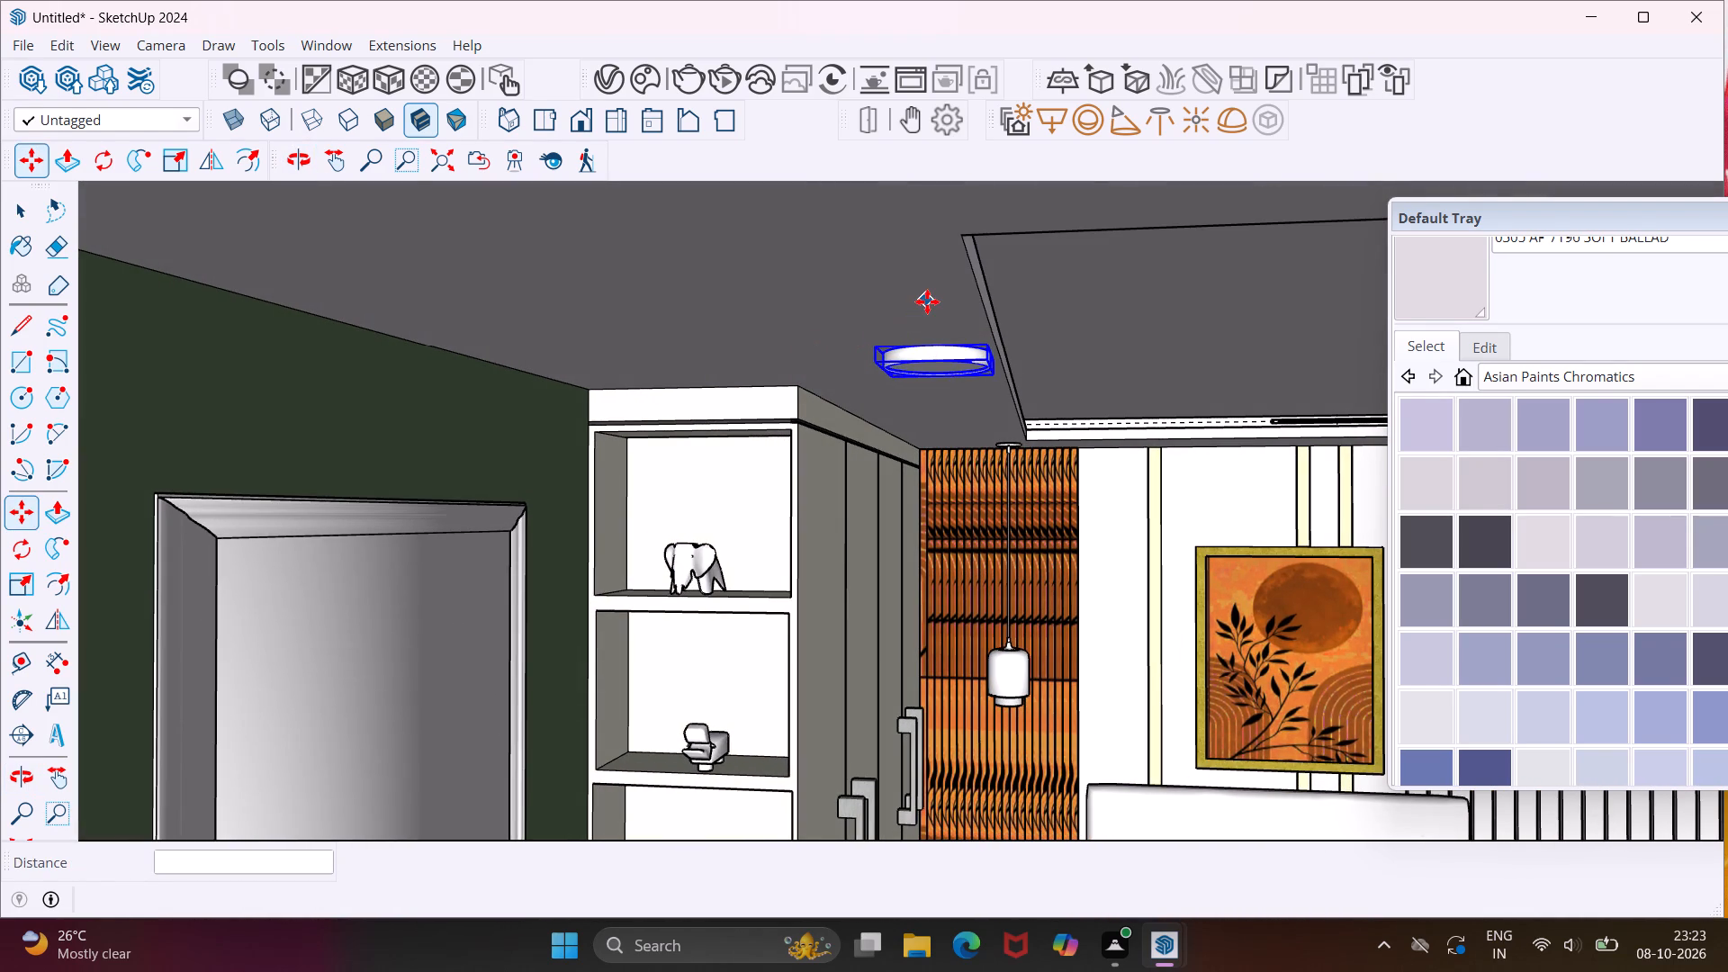
pyautogui.click(927, 301)
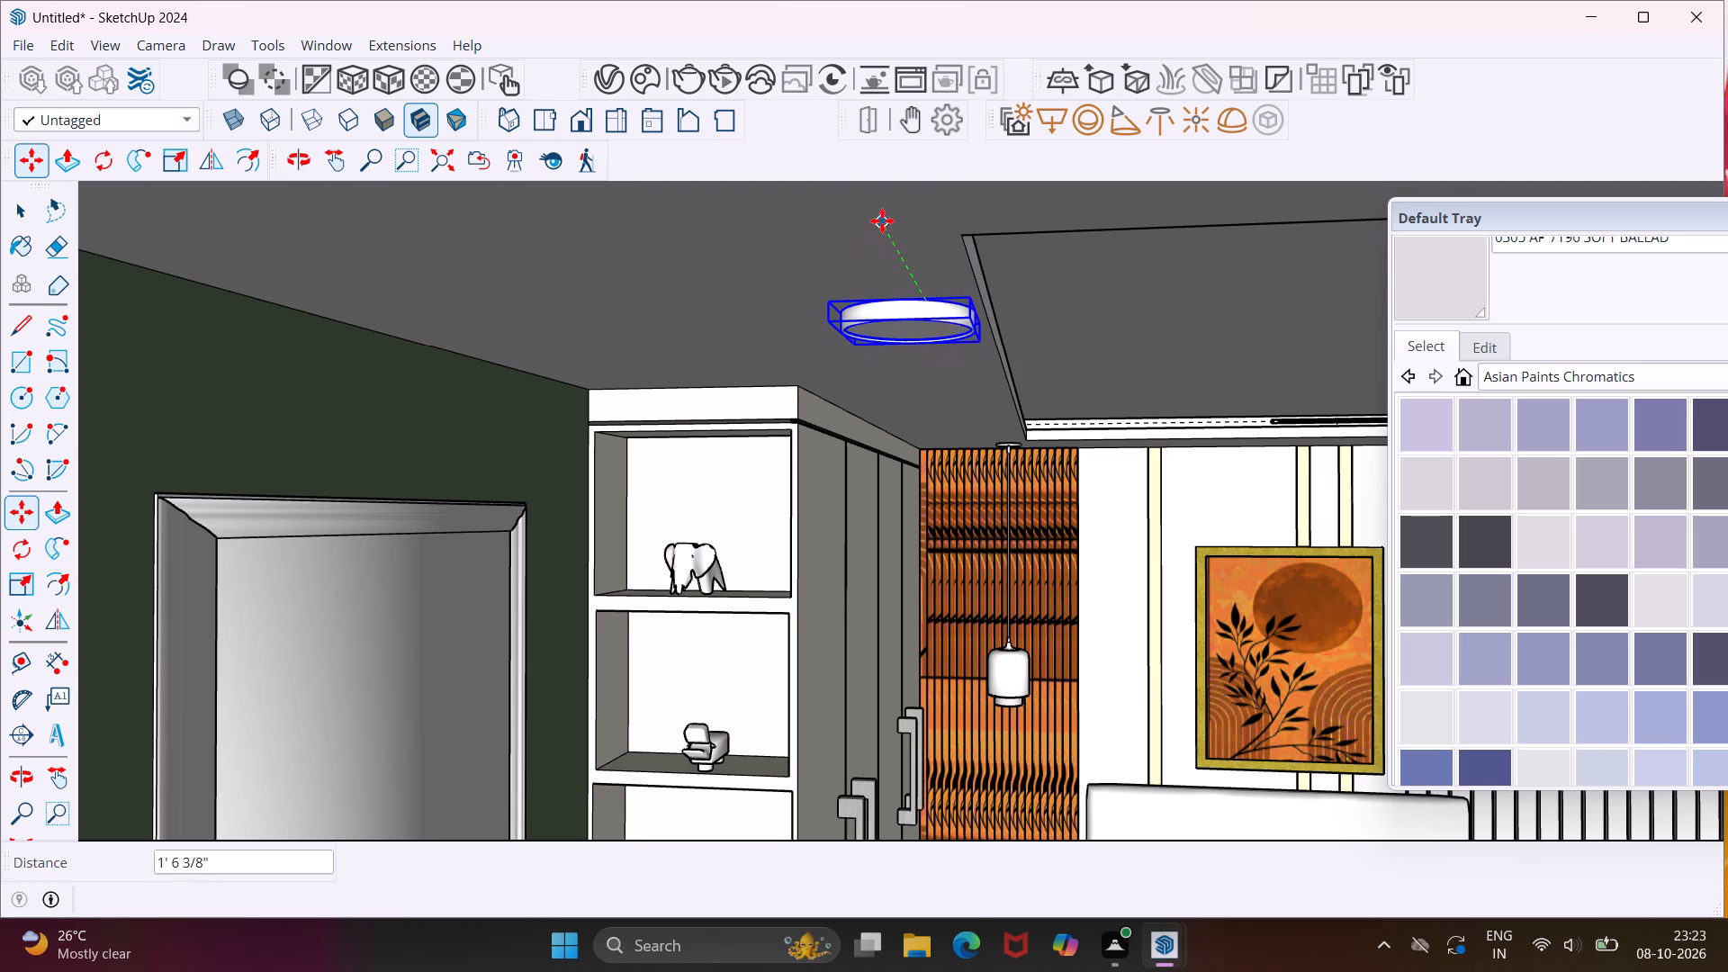
pyautogui.click(882, 213)
pyautogui.click(870, 239)
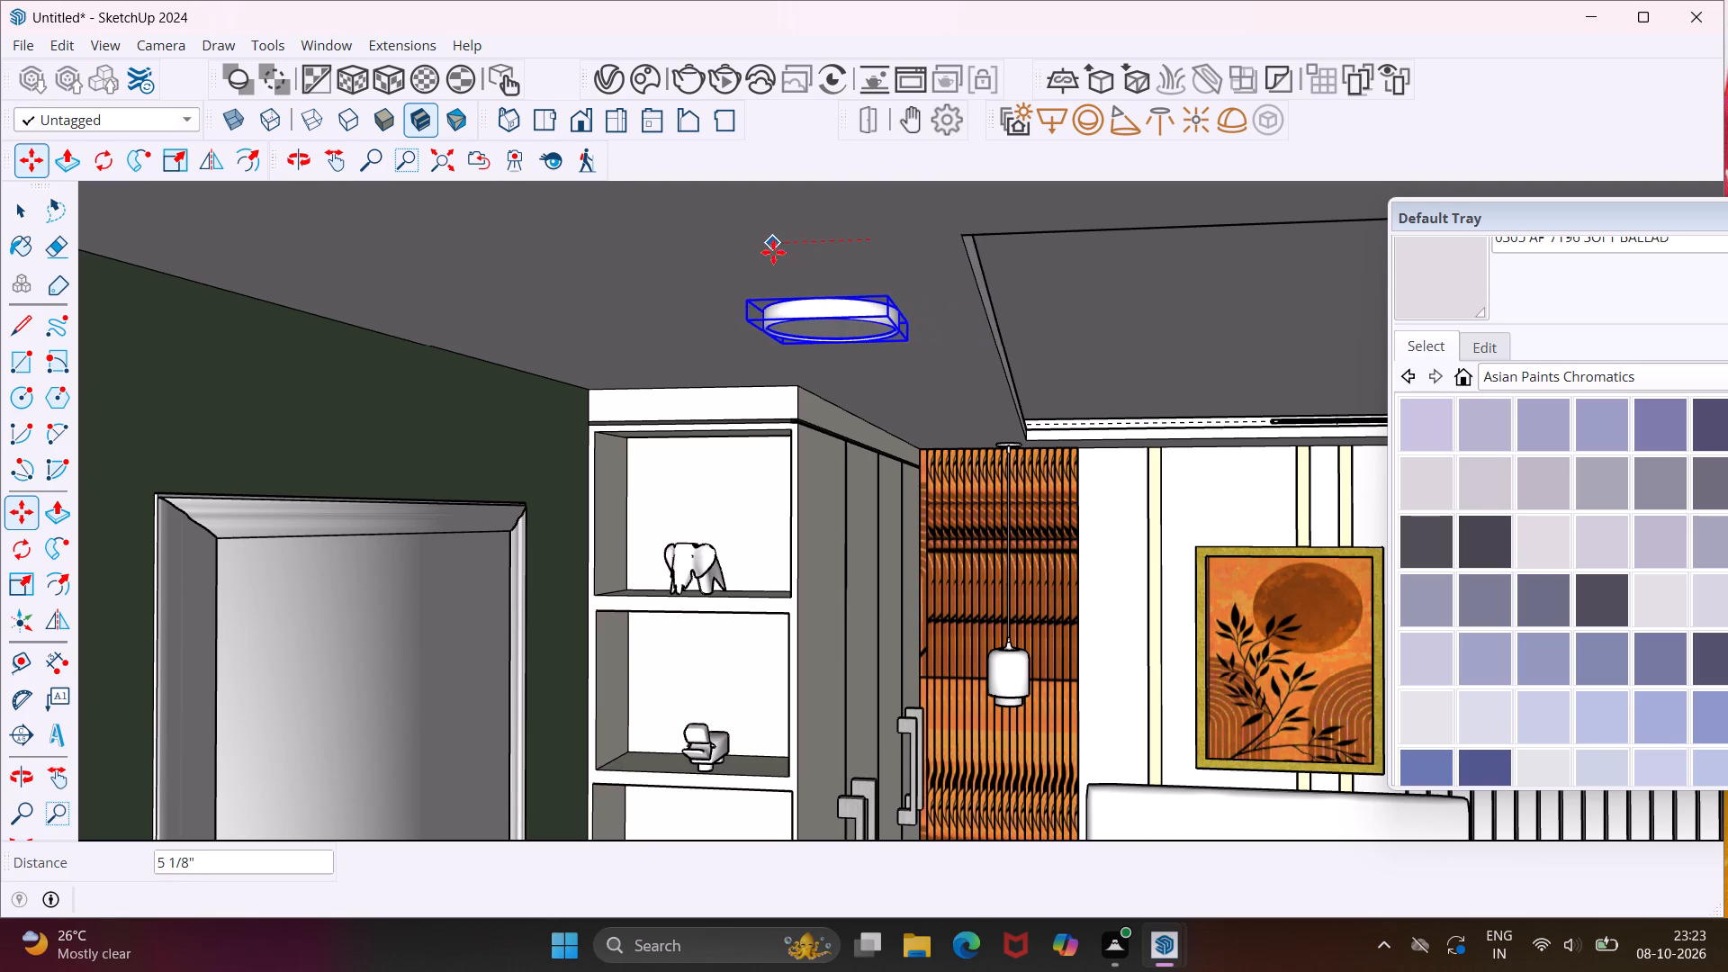
pyautogui.click(769, 252)
# Move the round ceiling light further along the ceiling towards the room's open front.
pyautogui.moveTo(789, 264); pyautogui.dragTo(764, 283, button='middle')
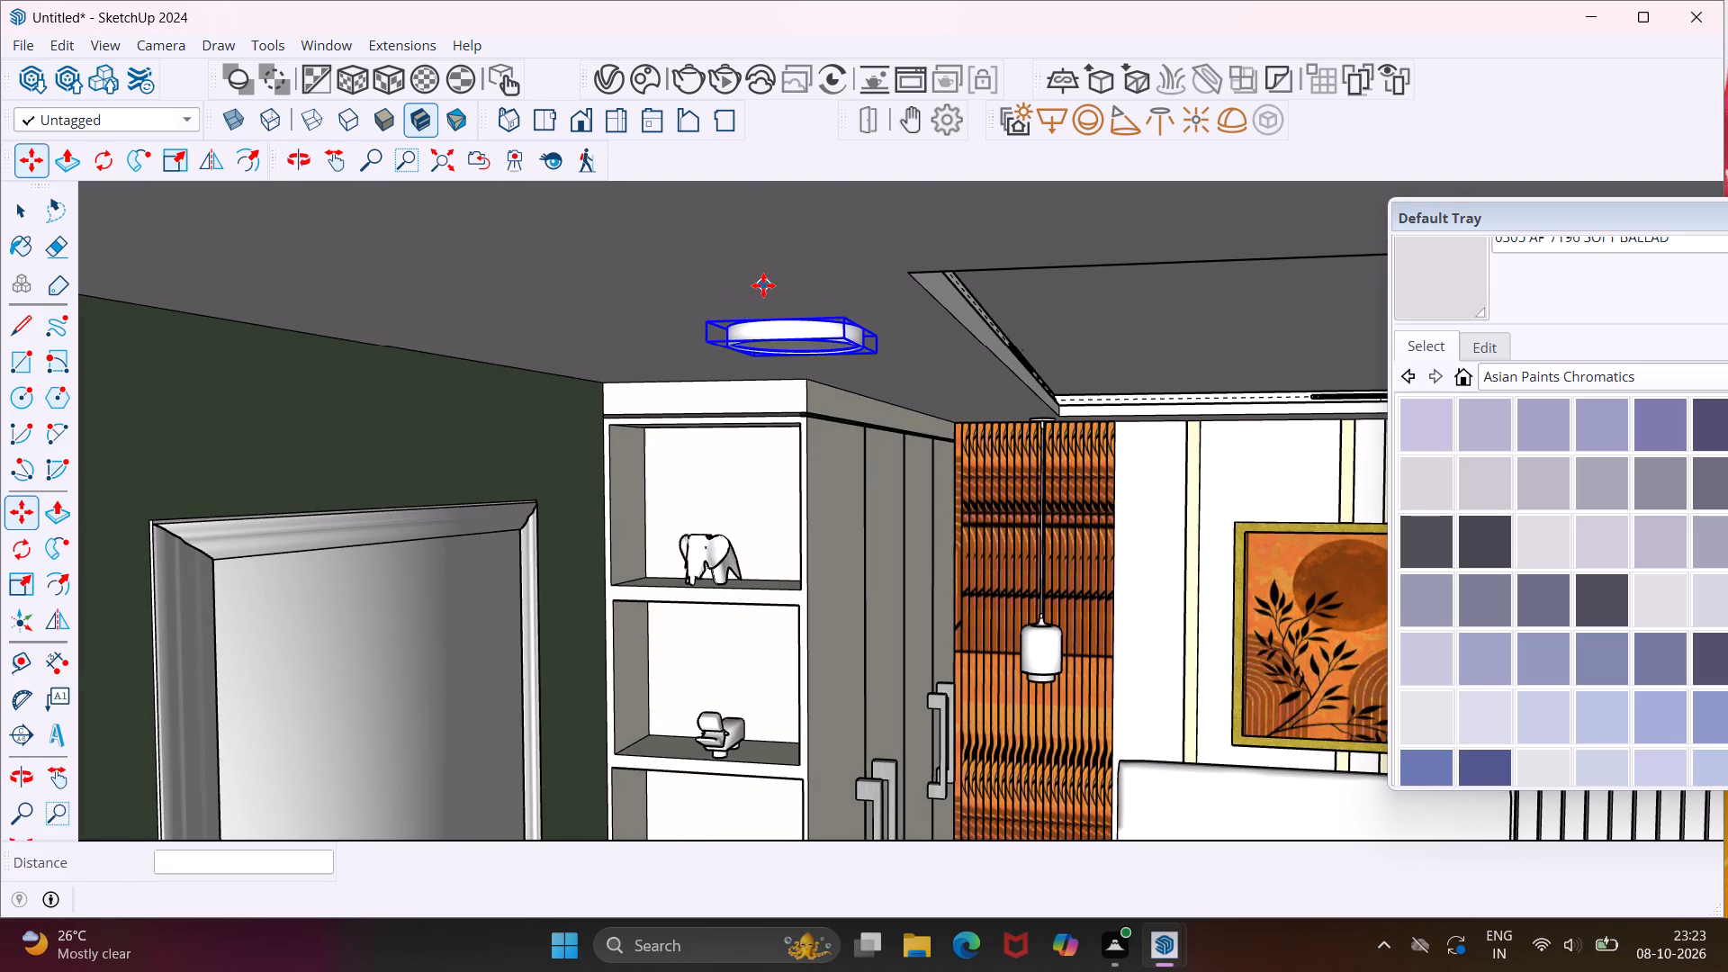
pyautogui.click(763, 285)
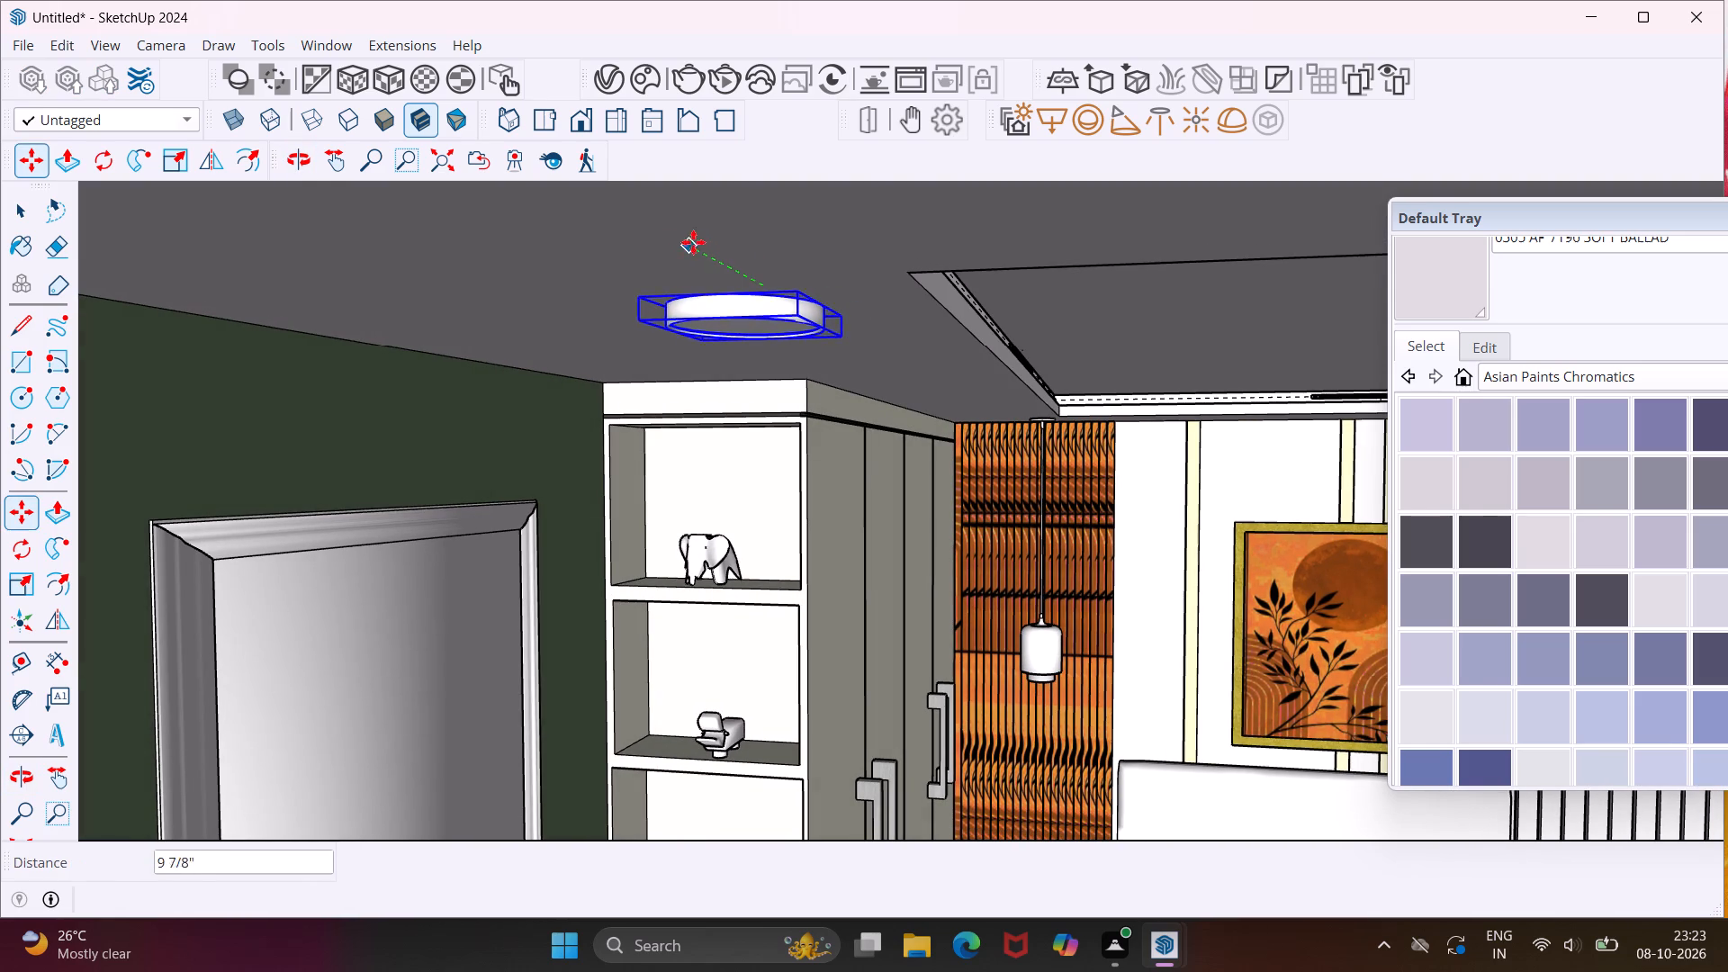
pyautogui.click(652, 233)
# Raise the round ceiling light about 13/16" so that it sits partly recessed in the ceiling.
pyautogui.moveTo(816, 255); pyautogui.dragTo(796, 259, button='middle')
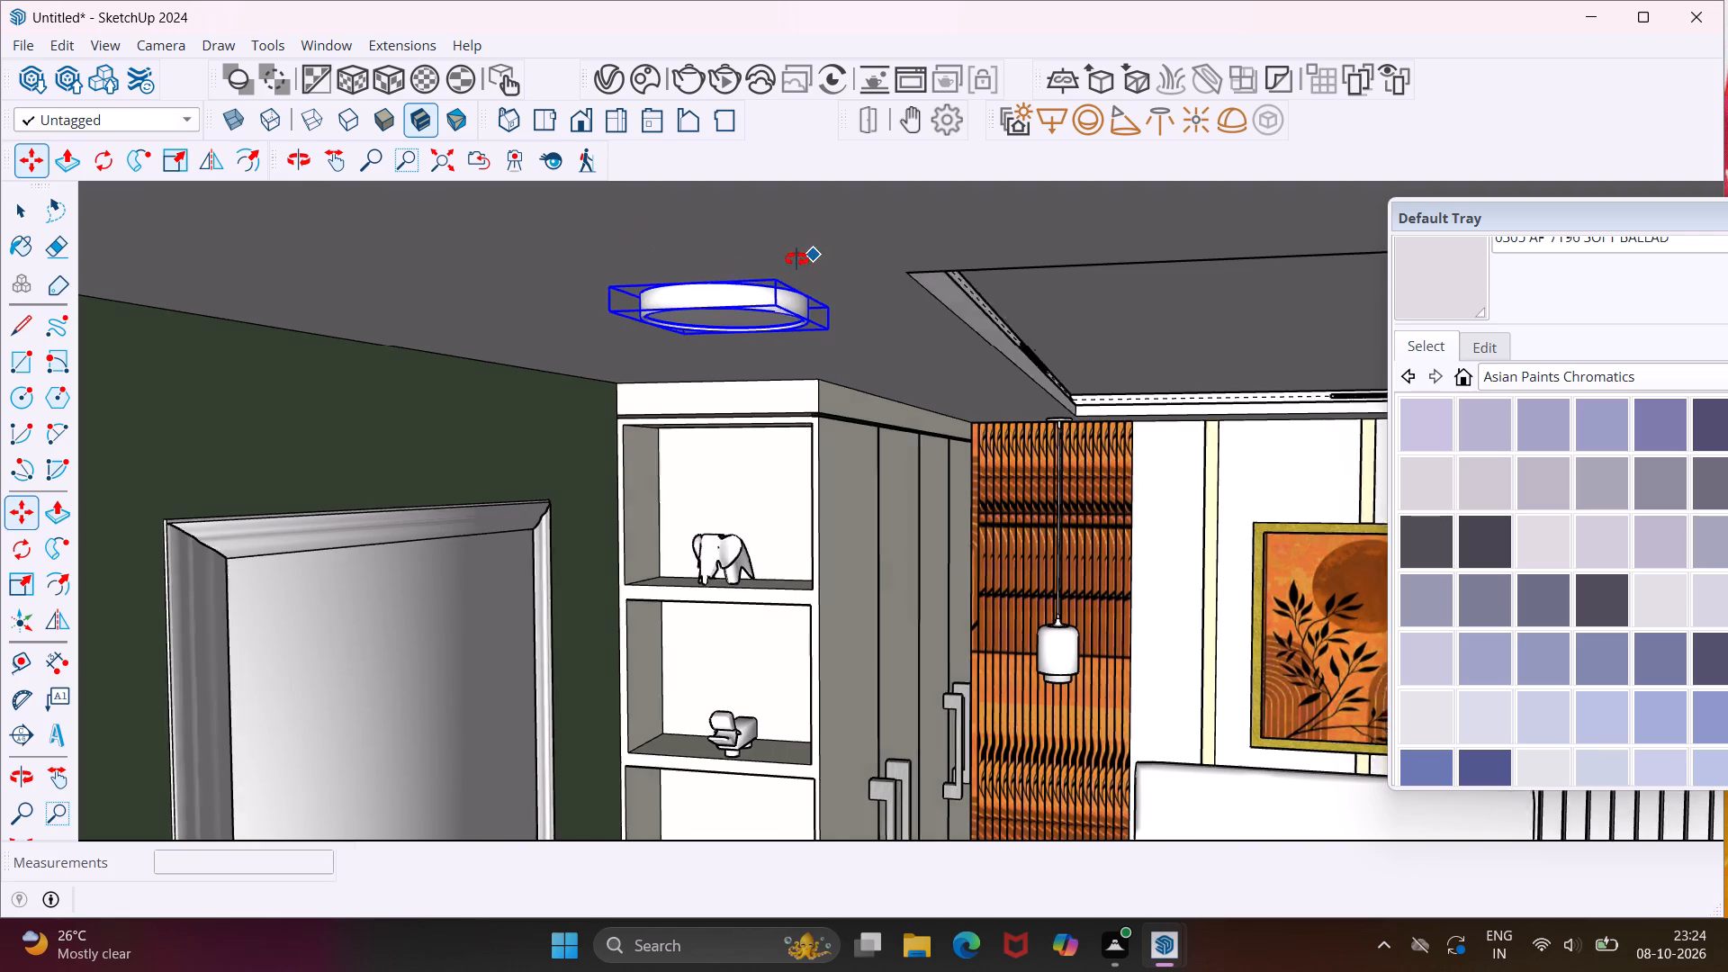
pyautogui.moveTo(796, 259); pyautogui.dragTo(742, 278, button='middle')
pyautogui.scroll(13, 740, 278)
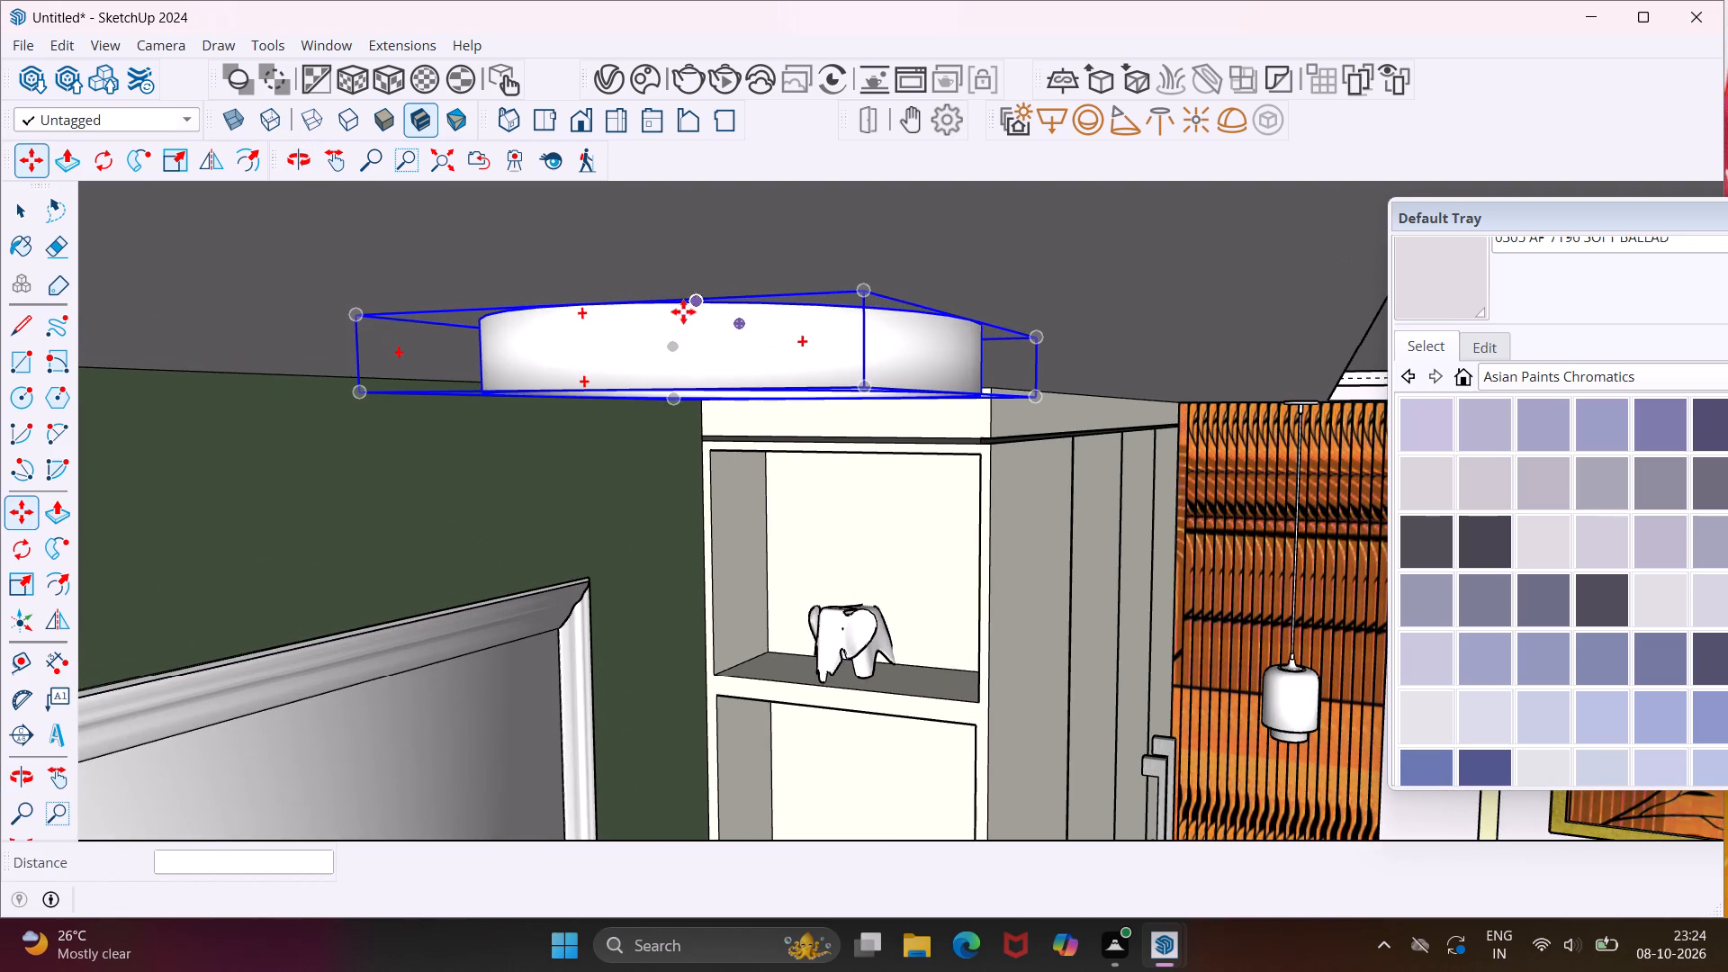
pyautogui.click(595, 347)
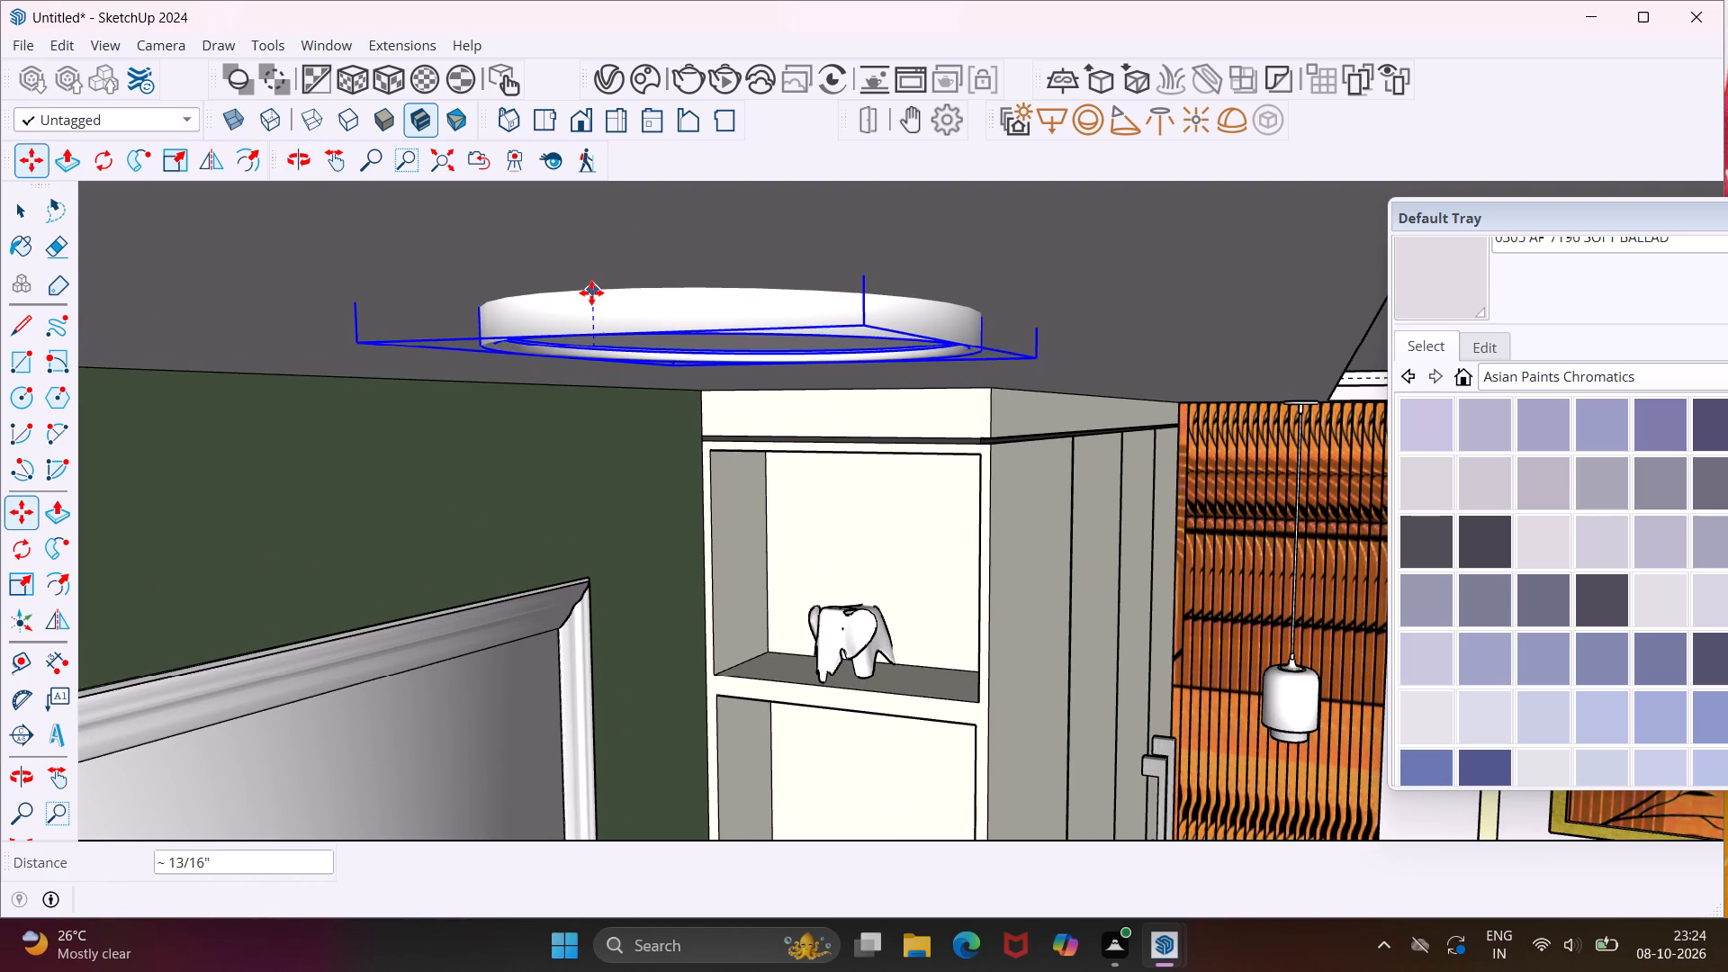
pyautogui.click(591, 292)
# Copy the ceiling light 11' 11 7/8" past the wardrobe towards the headboard wall, dividing the distance into 5 equal spacings.
pyautogui.scroll(-11, 664, 260)
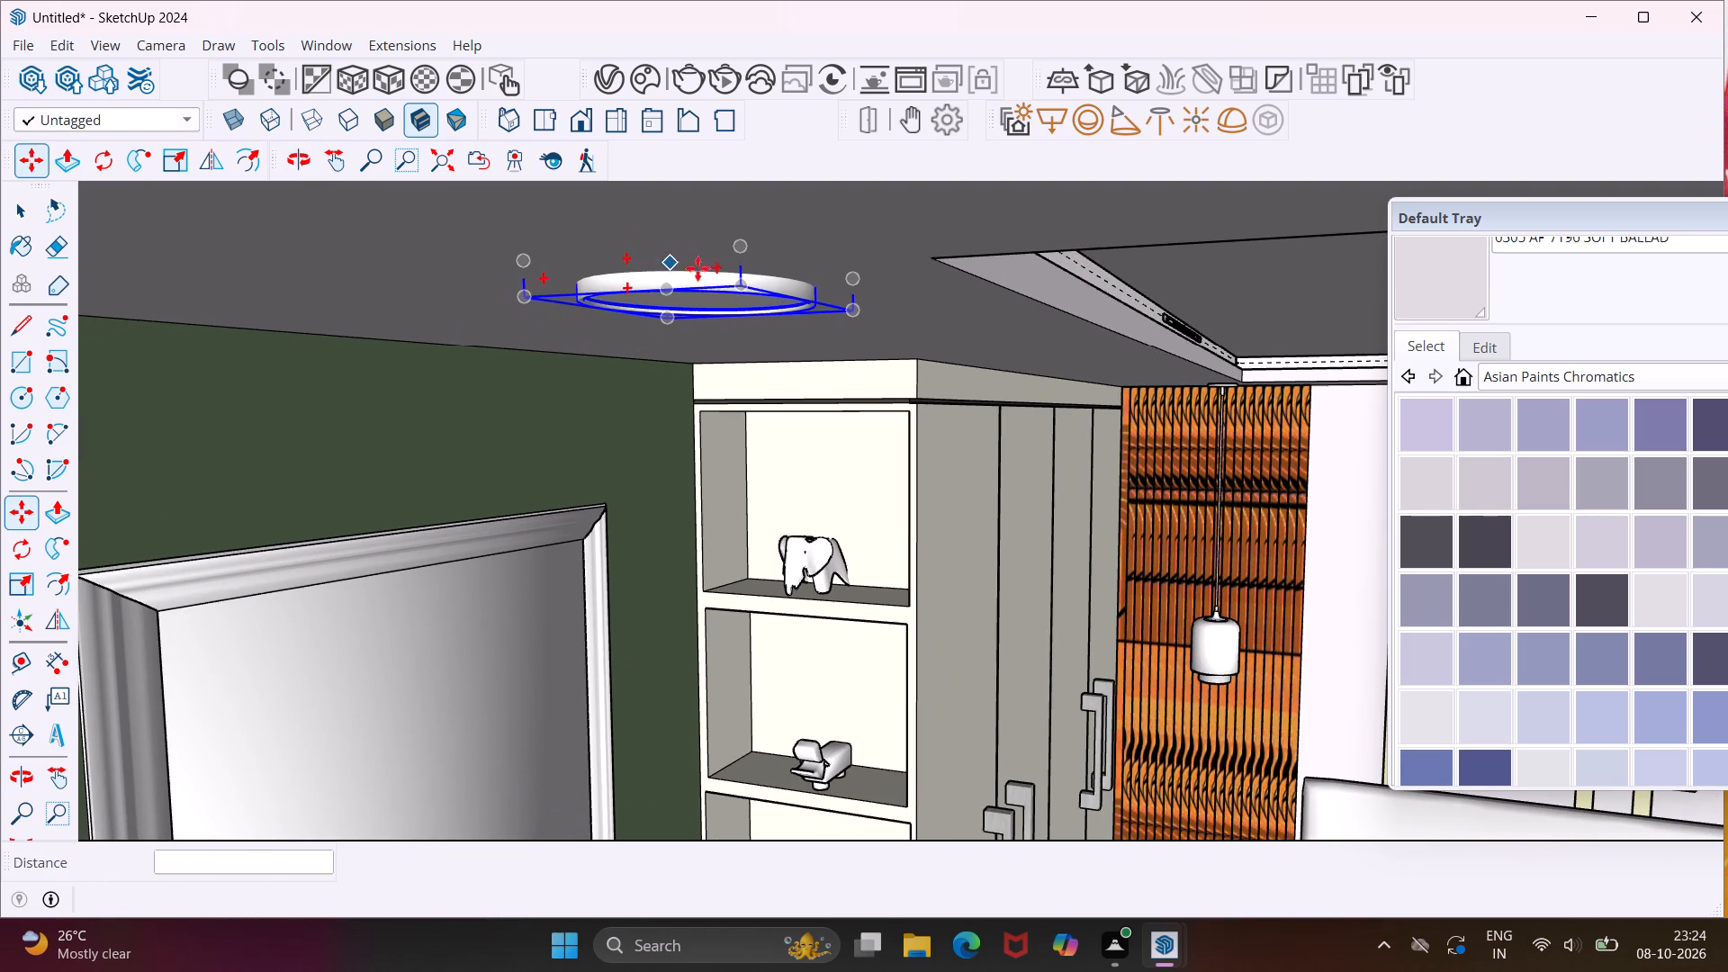
pyautogui.click(830, 245)
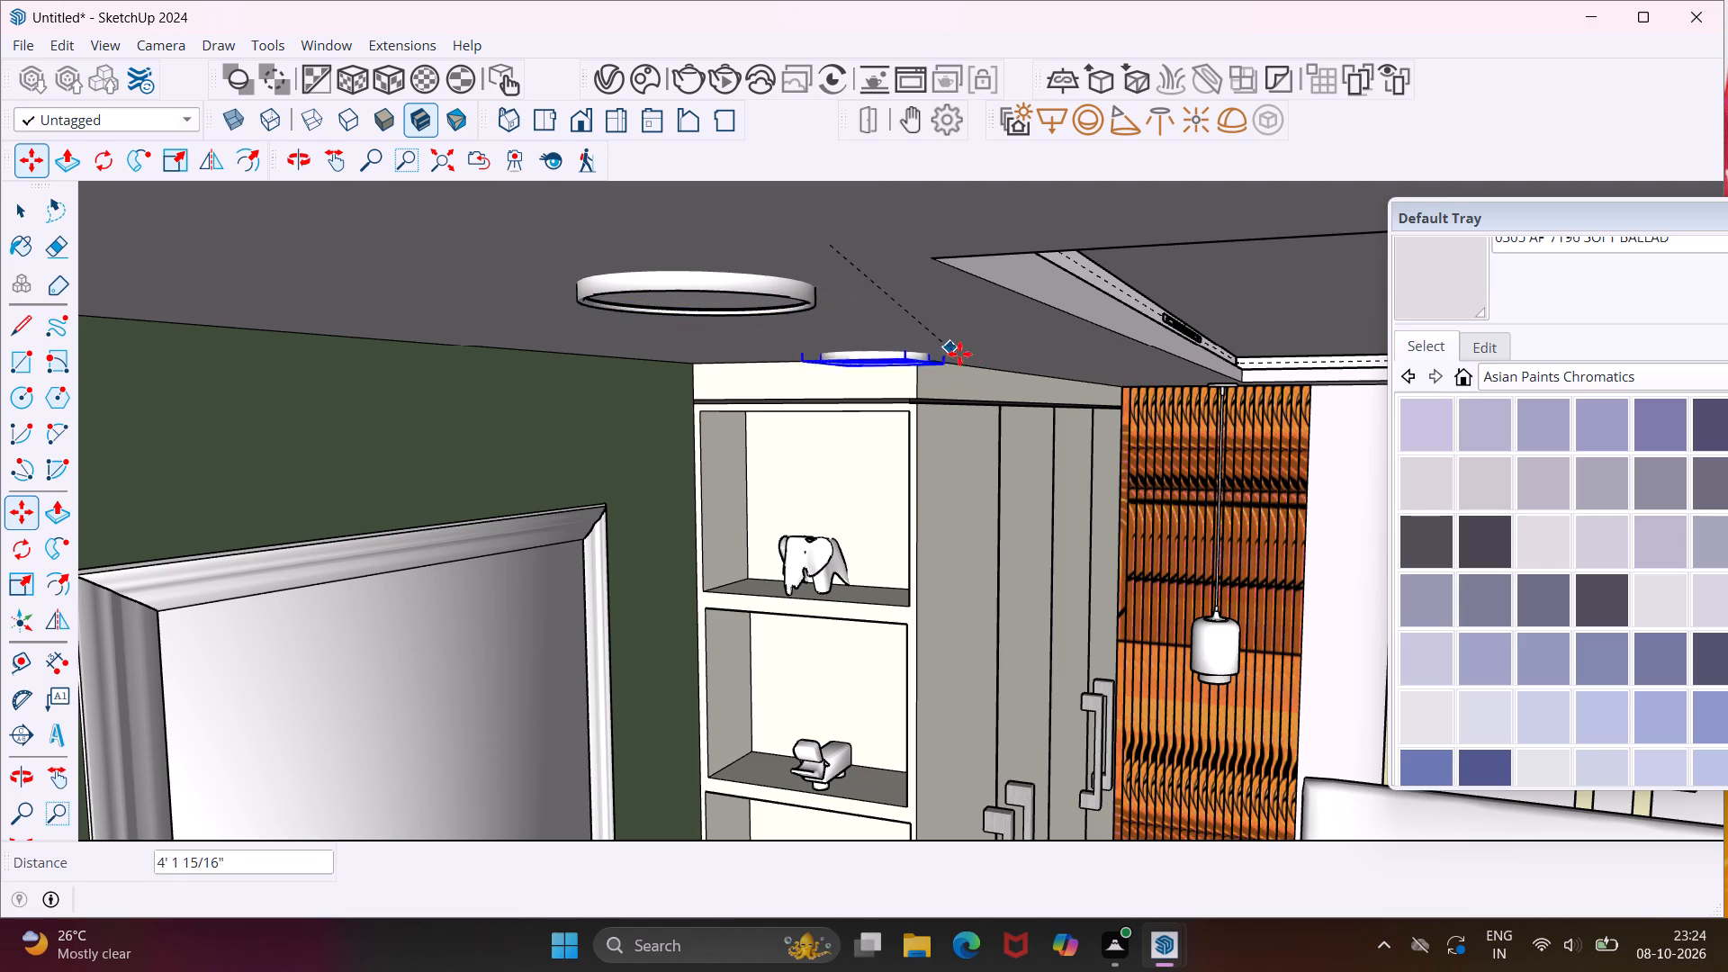
pyautogui.moveTo(1191, 386); pyautogui.dragTo(839, 283, button='middle')
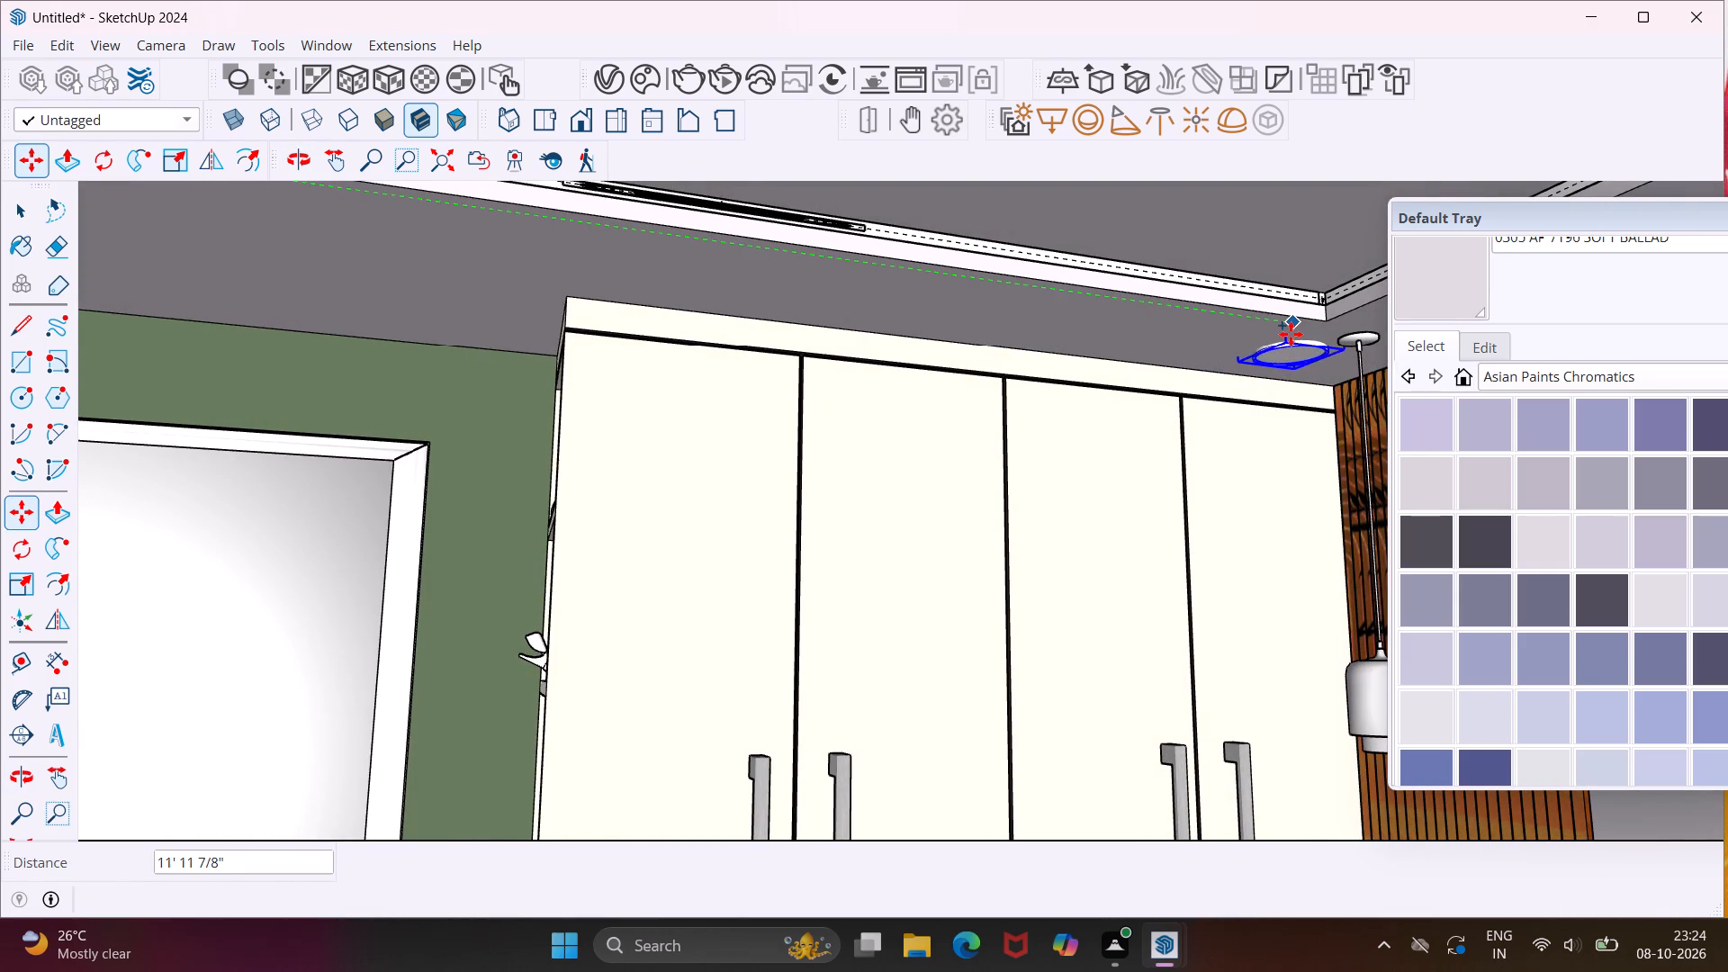
pyautogui.click(1291, 334)
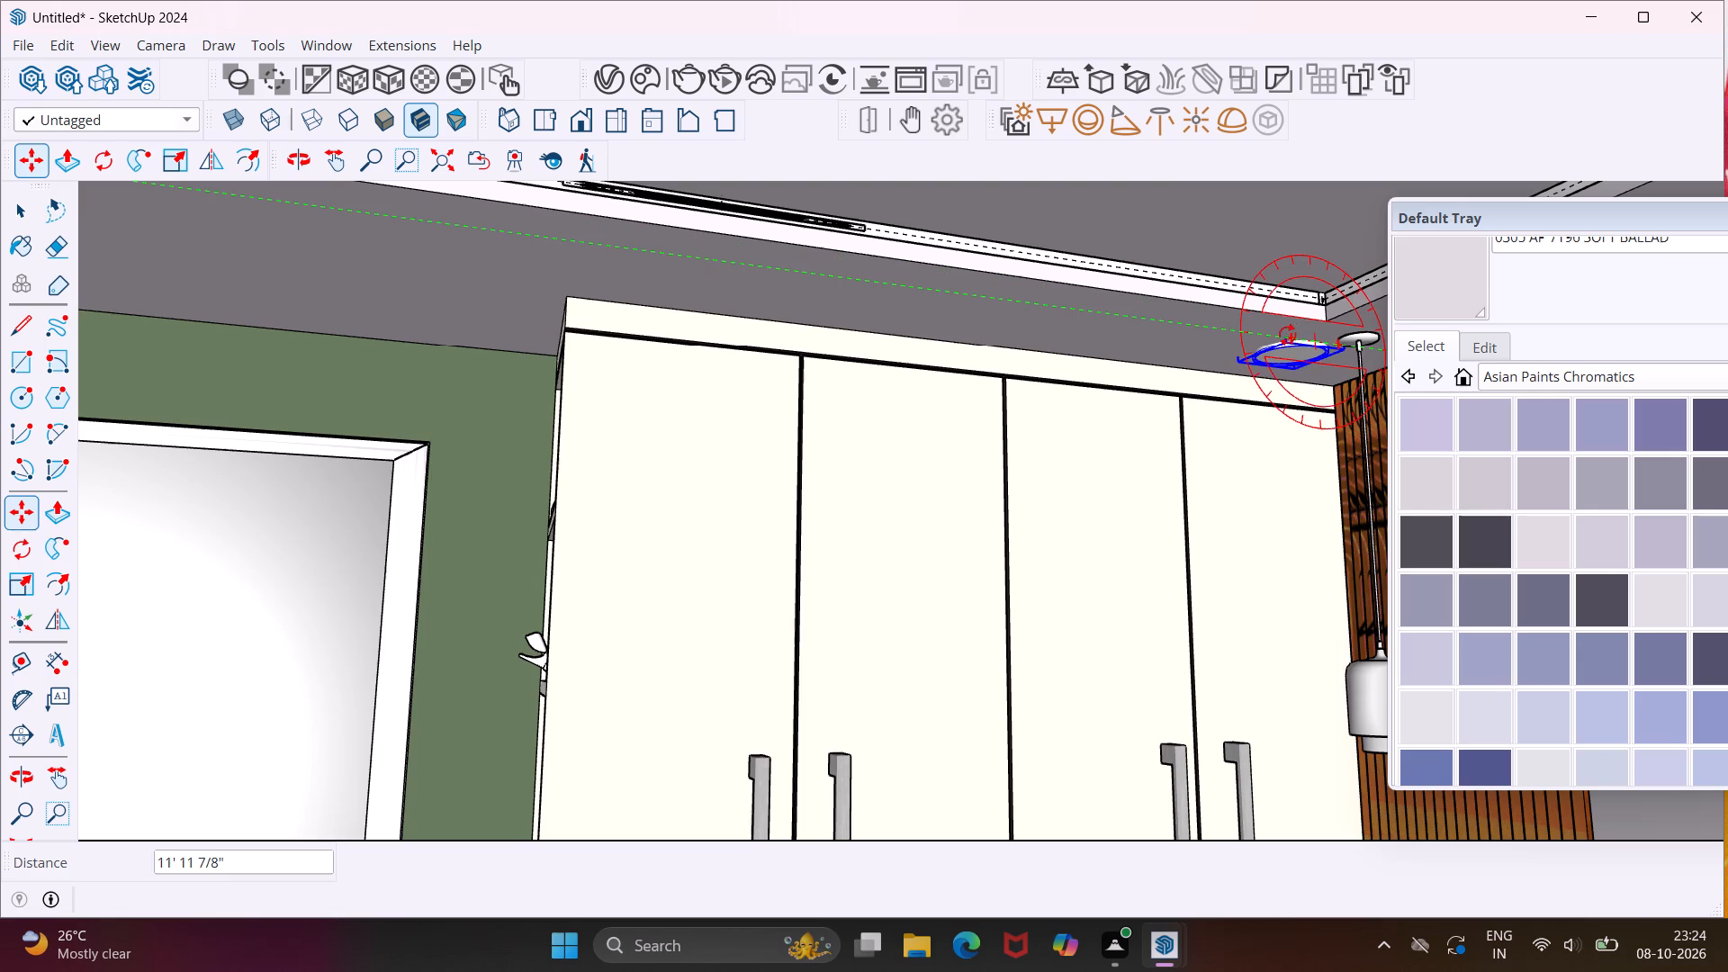
pyautogui.press('/')
pyautogui.press('5')
pyautogui.press('Return')
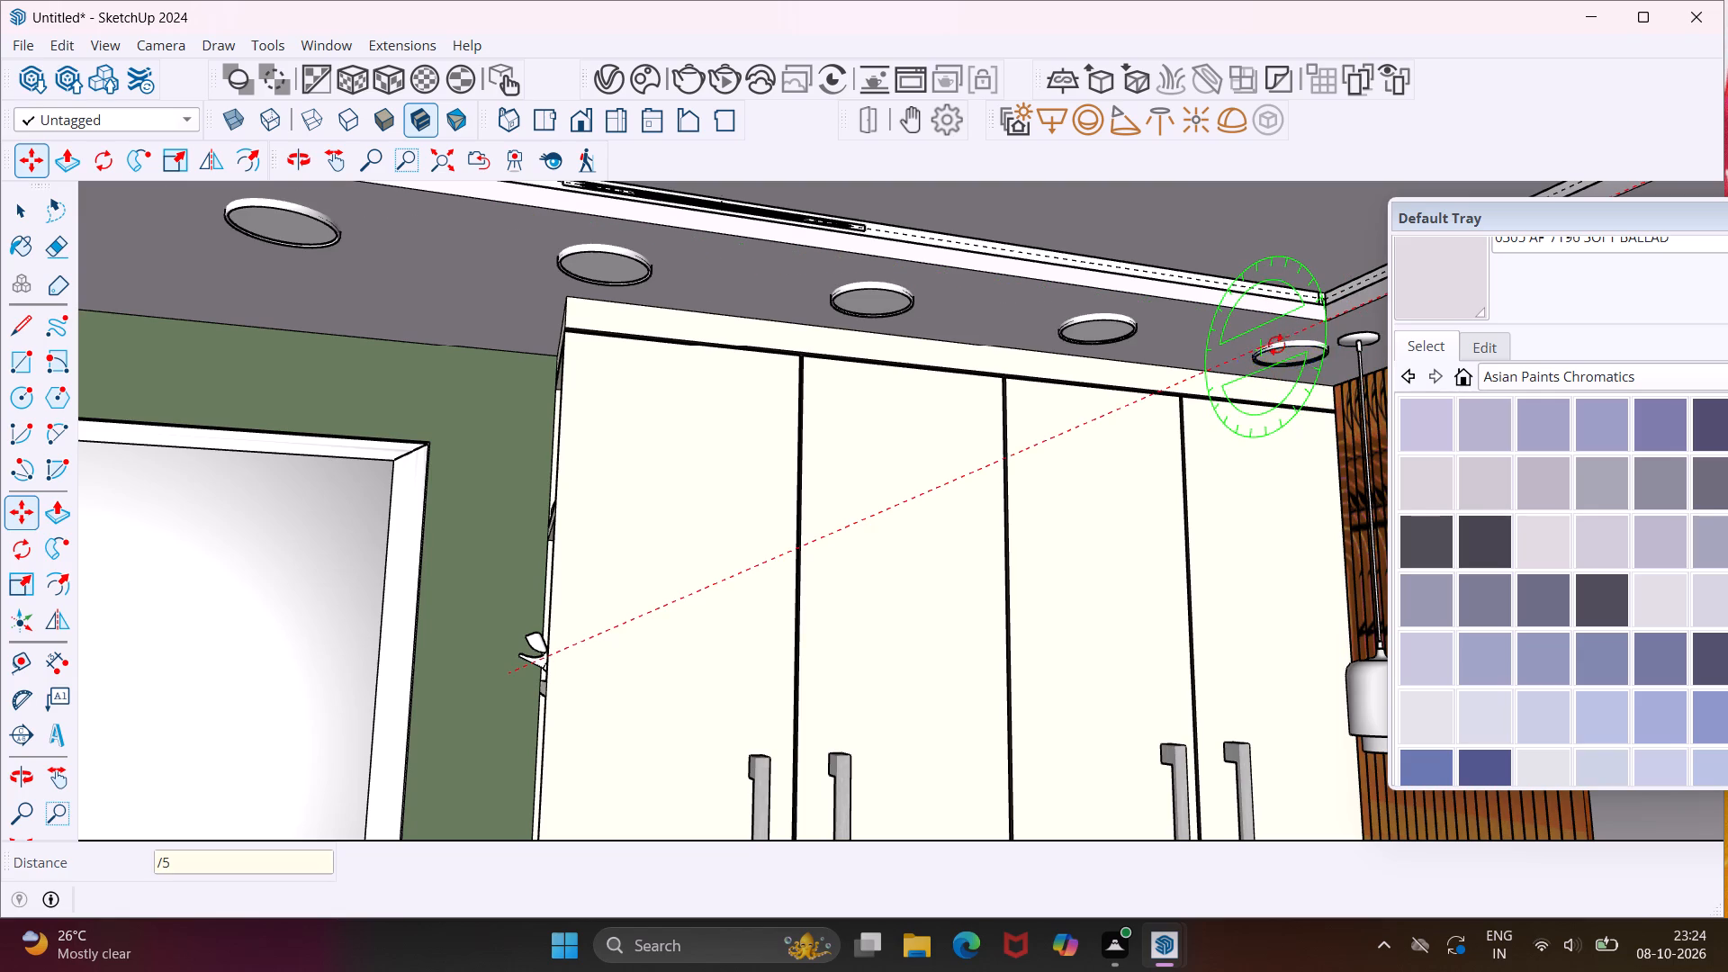
# Copy the ceiling light nearest the open front about 10' 11" straight across to the opposite side of the recessed tray.
pyautogui.scroll(-4, 968, 365)
pyautogui.moveTo(807, 362); pyautogui.dragTo(877, 348, button='middle')
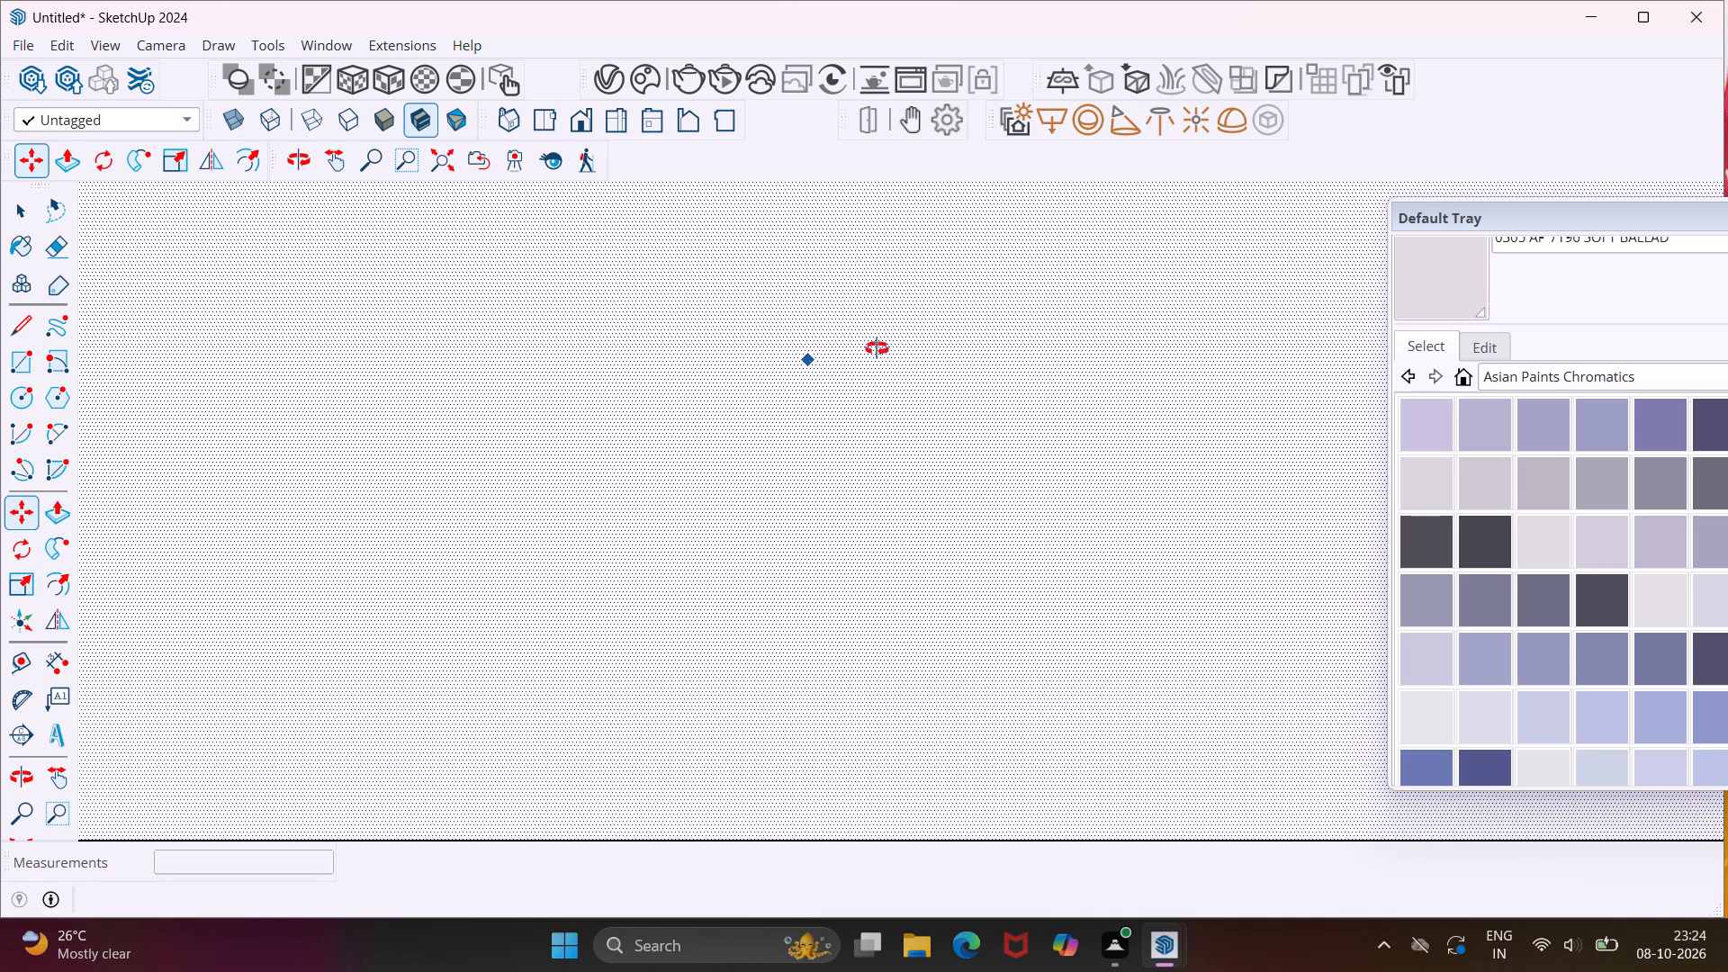
pyautogui.moveTo(877, 348); pyautogui.dragTo(1314, 331, button='middle')
pyautogui.scroll(-12, 1120, 327)
pyautogui.scroll(-4, 994, 373)
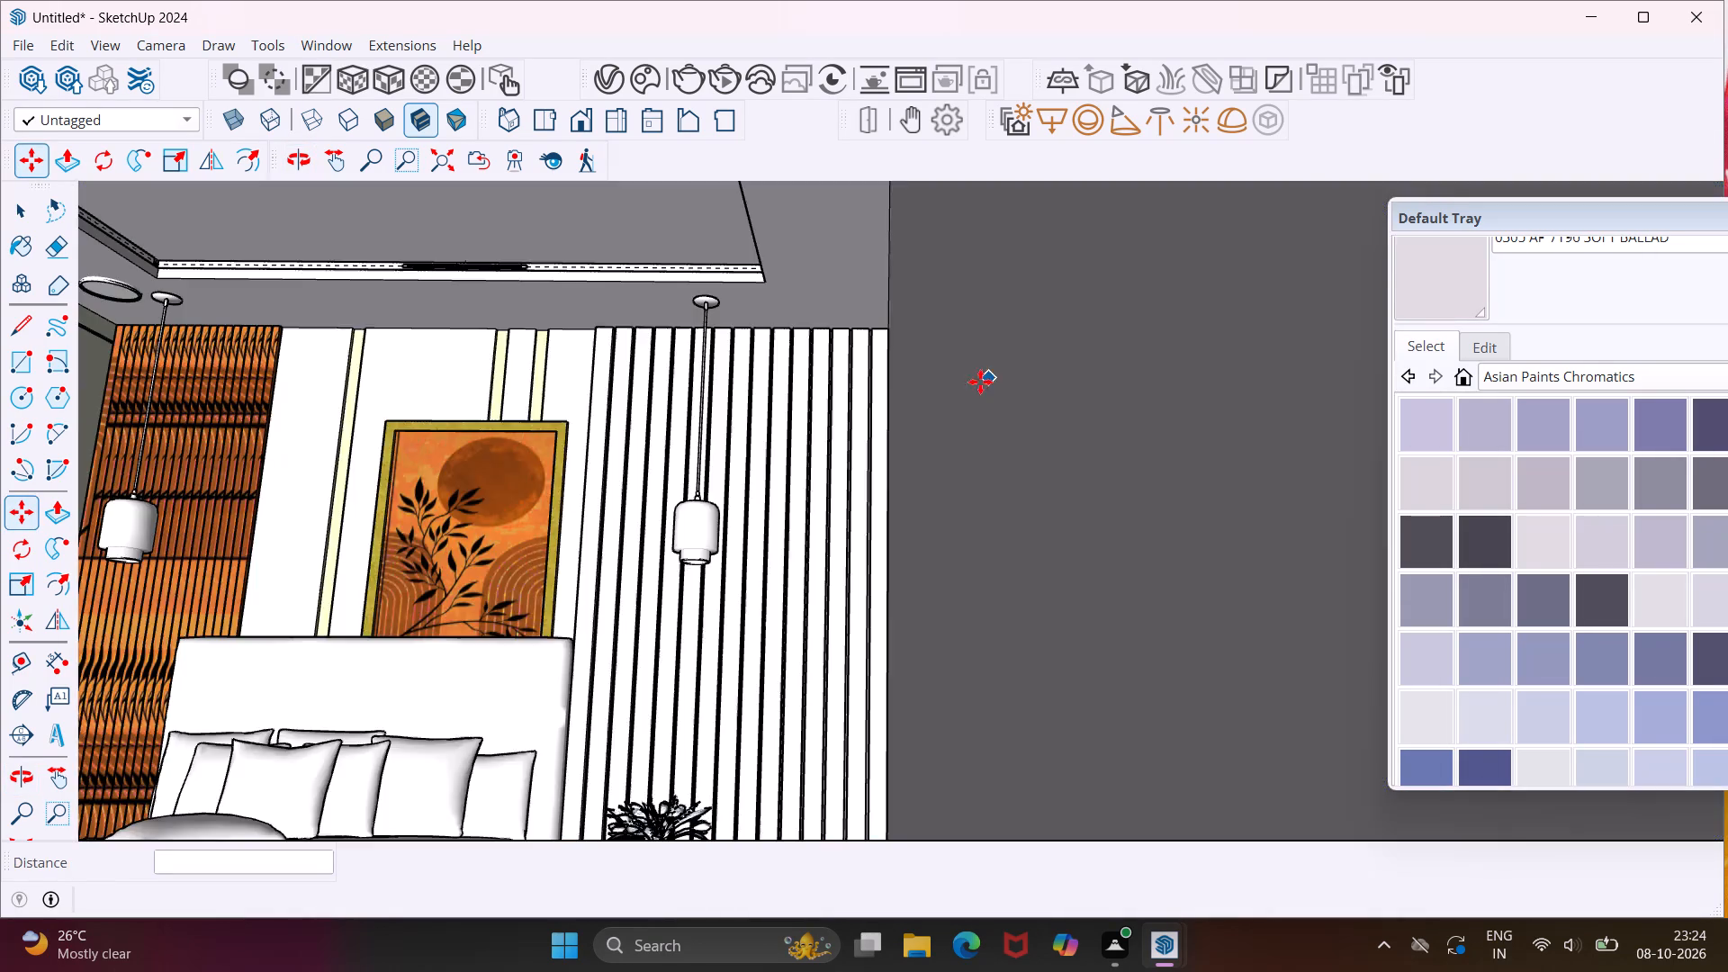
pyautogui.scroll(-20, 980, 382)
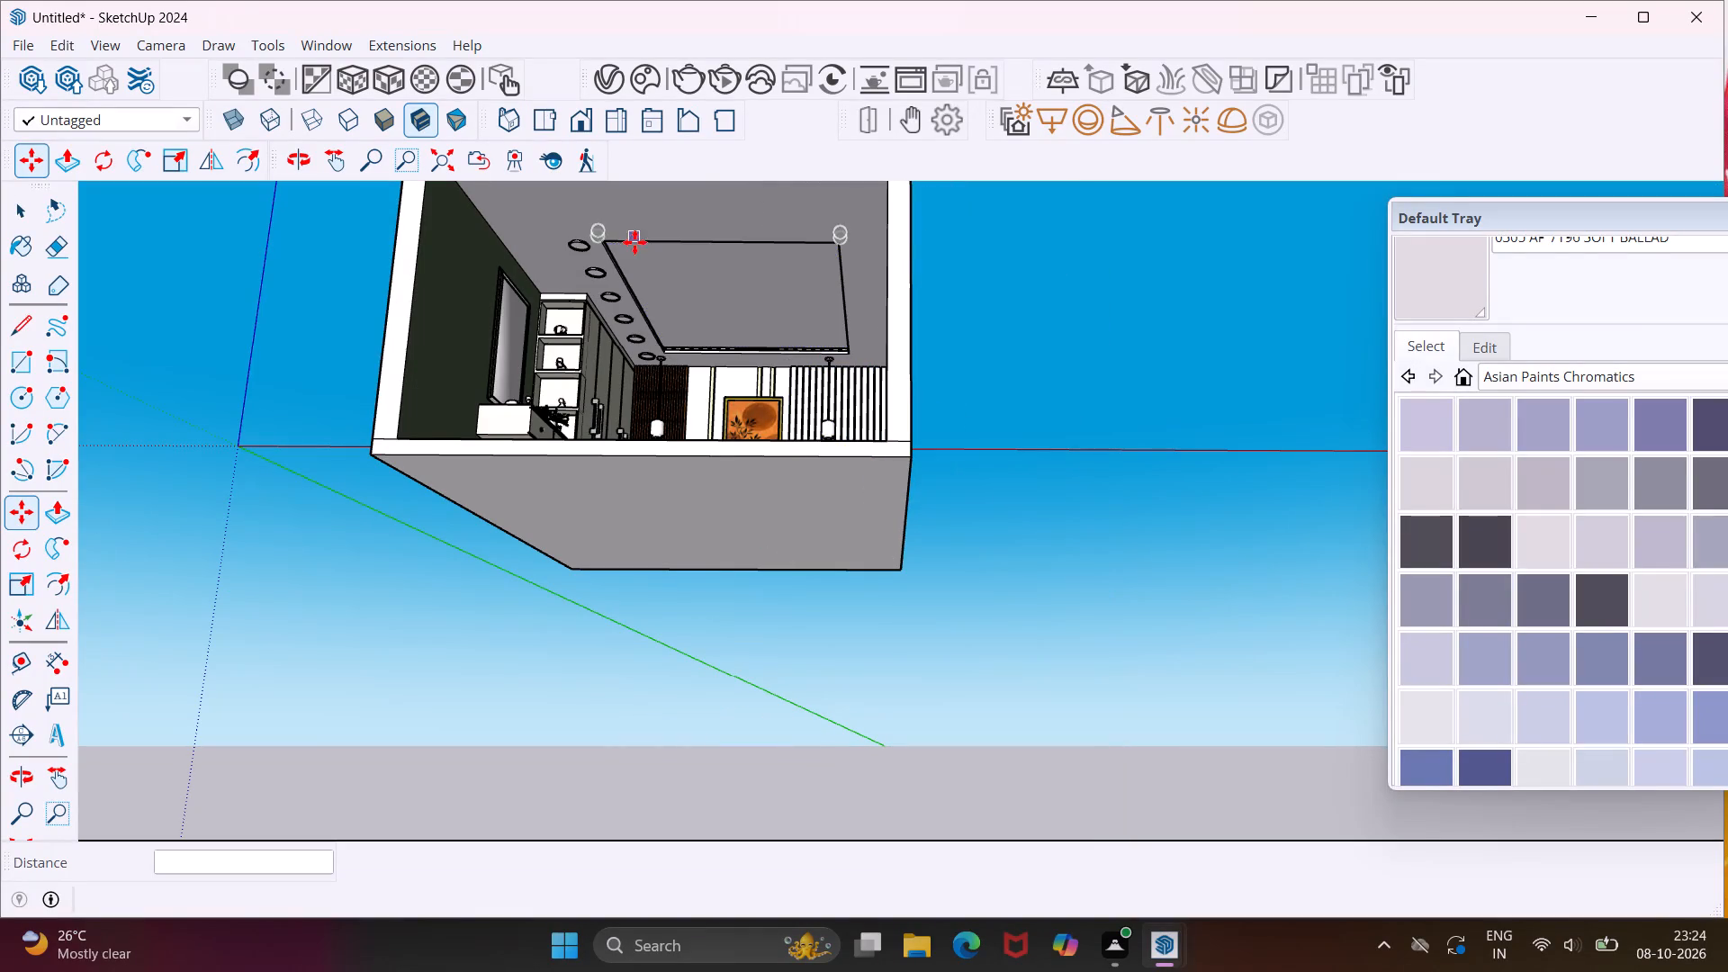
pyautogui.scroll(13, 585, 238)
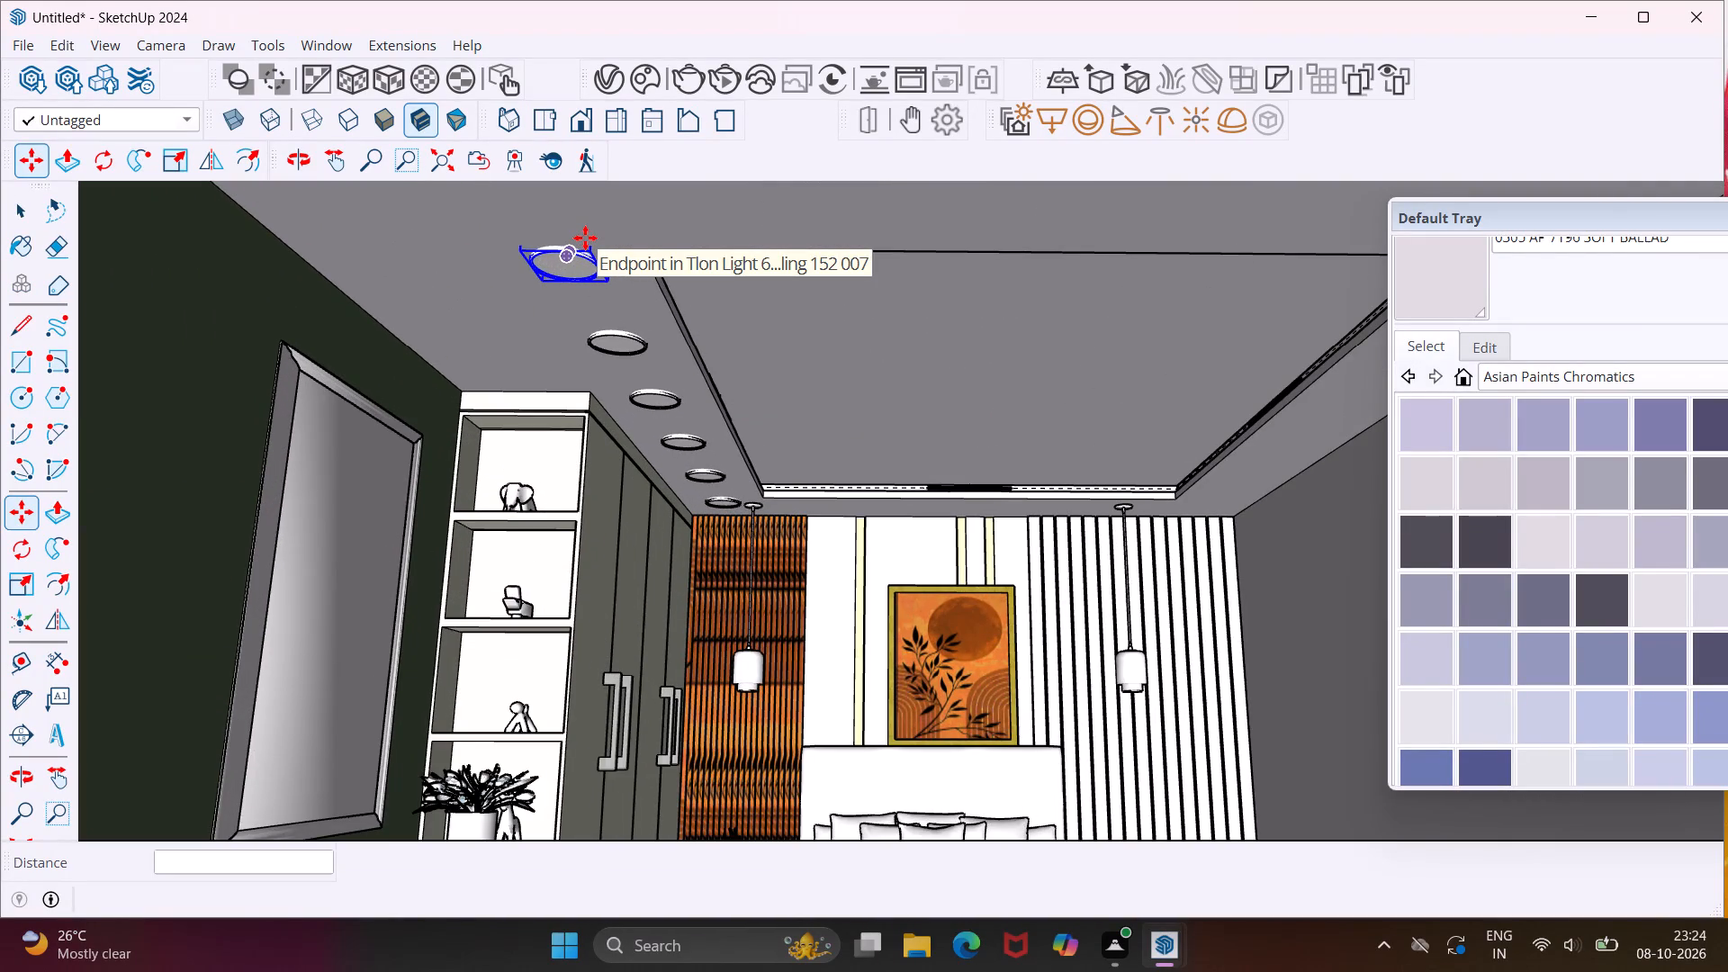
pyautogui.click(572, 254)
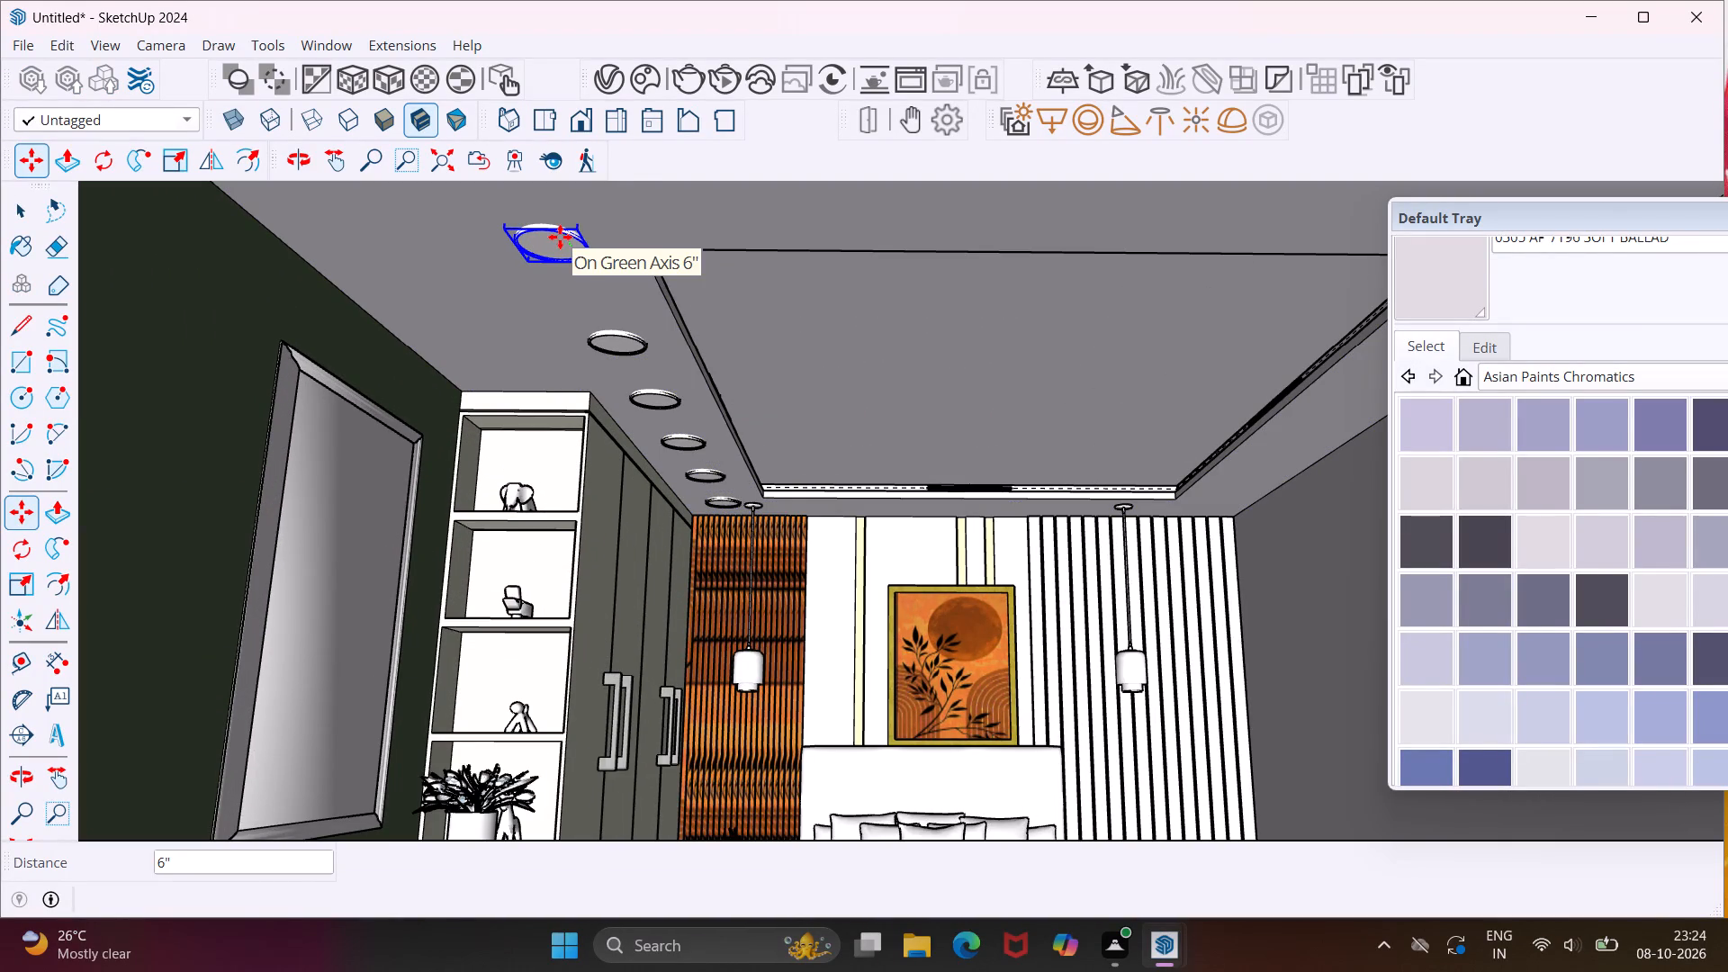
pyautogui.scroll(-8, 652, 238)
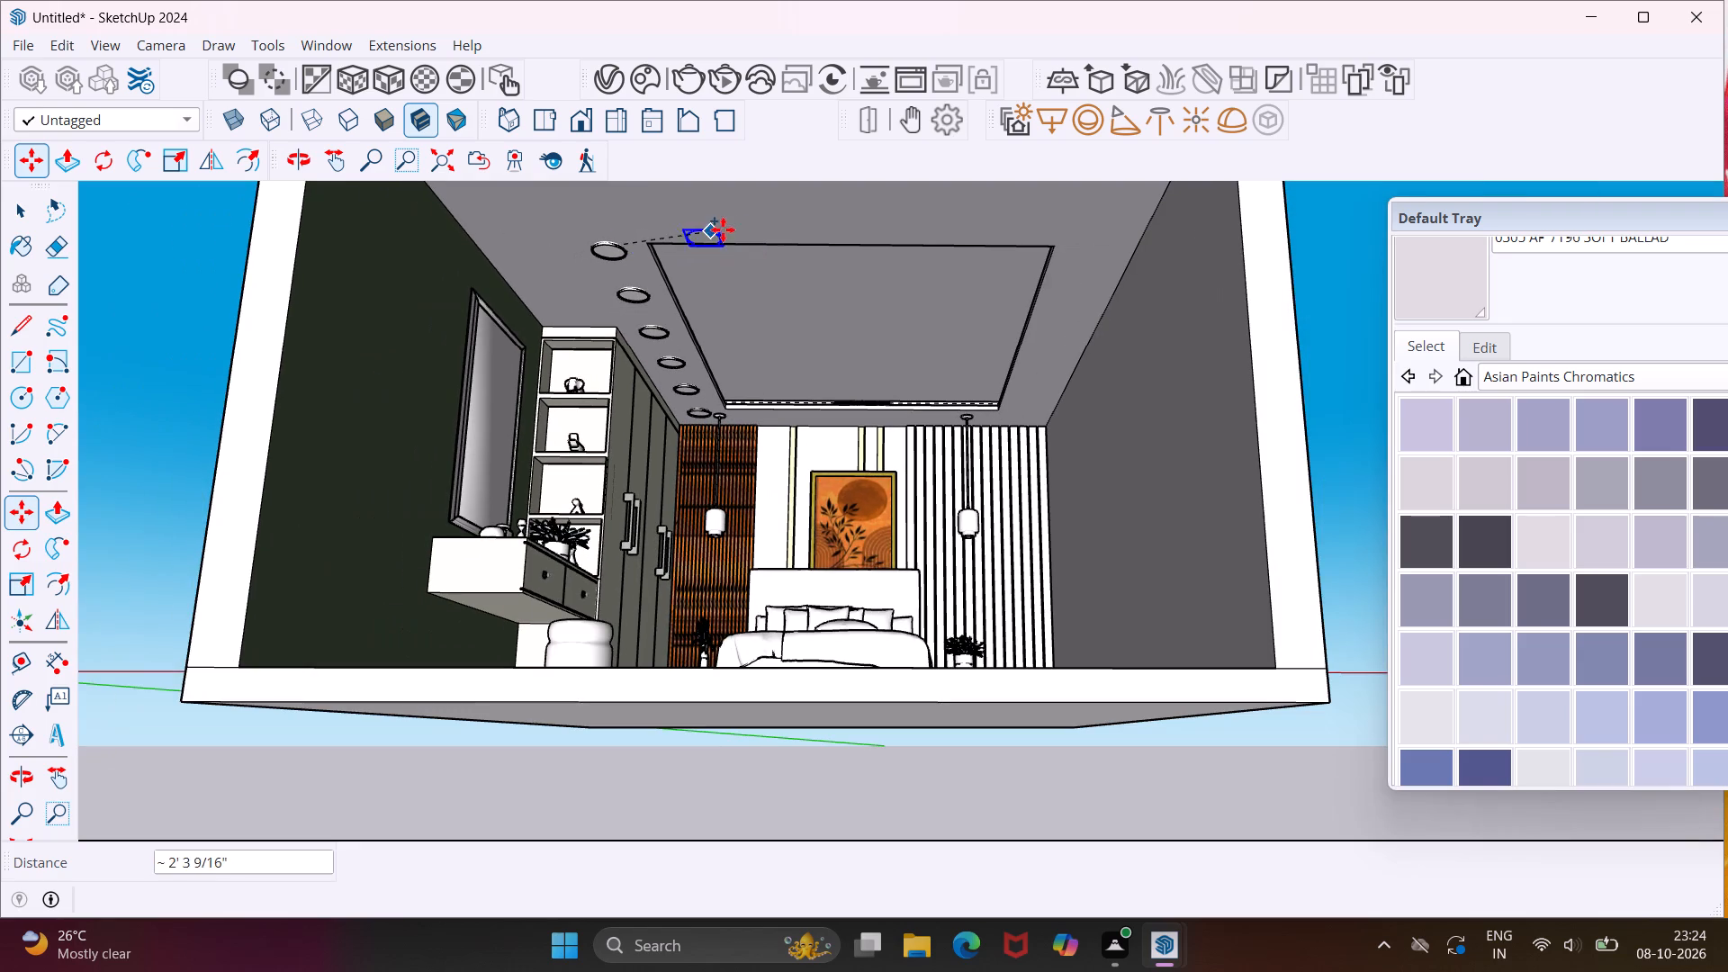
pyautogui.click(1096, 249)
# Copy the new light 11' 6" along the ceiling towards the headboard wall, dividing the distance into 5 equal spacings.
pyautogui.click(1080, 257)
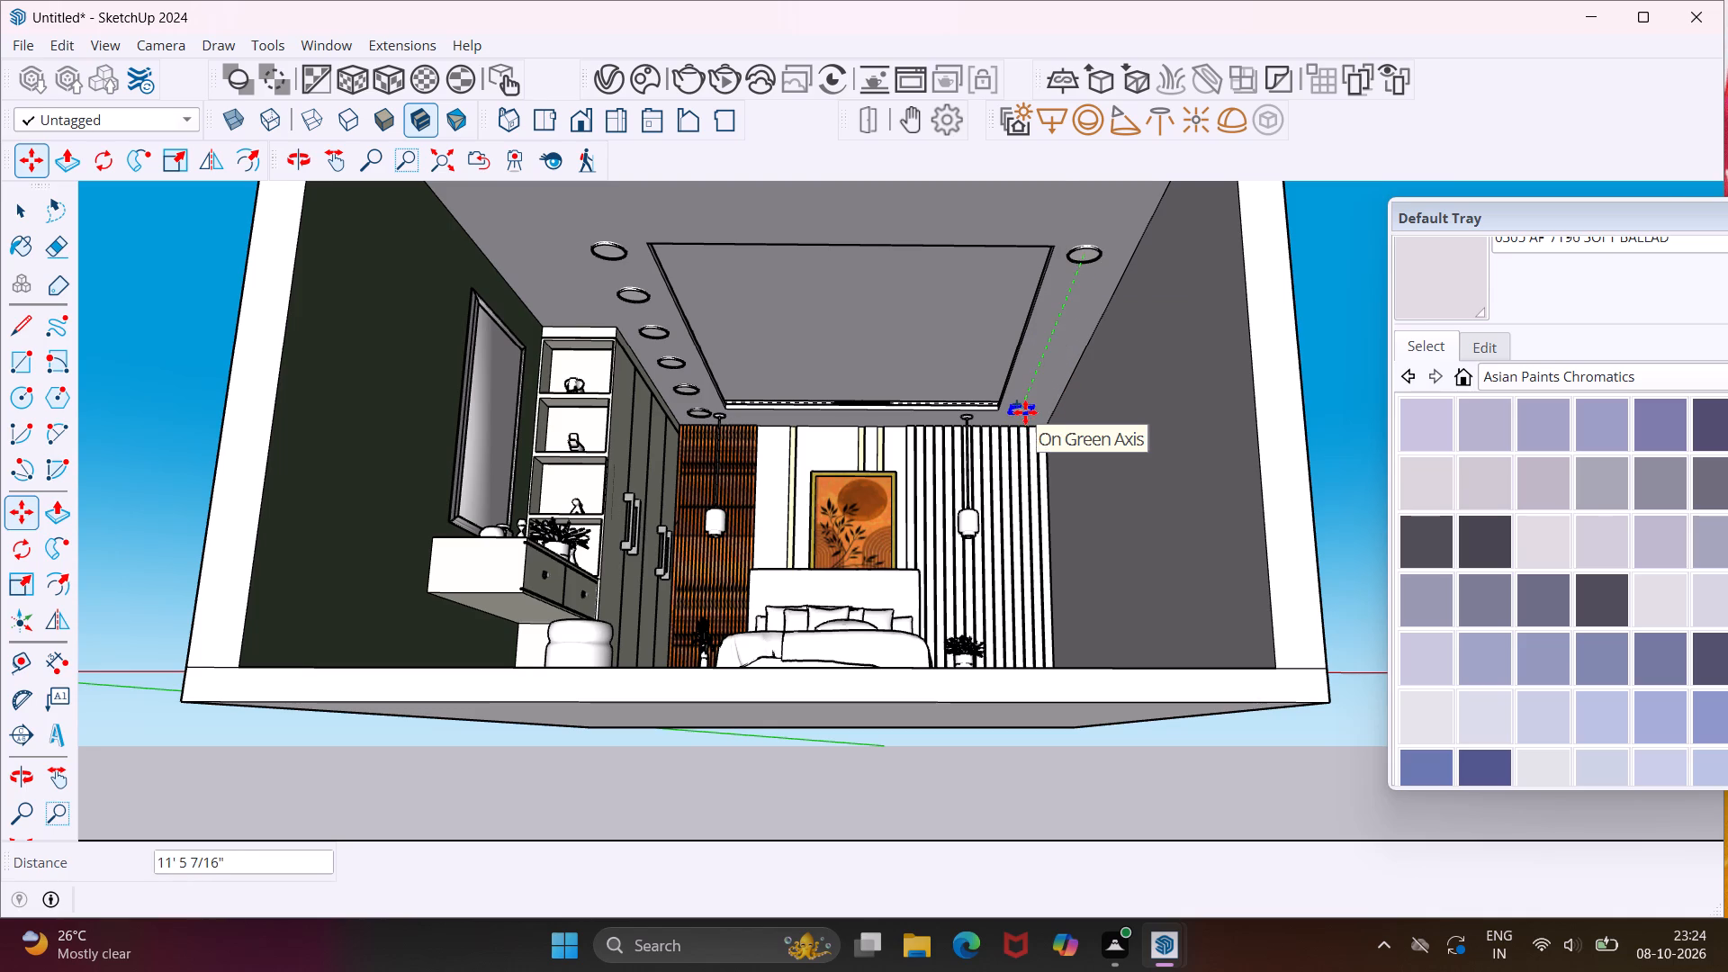
pyautogui.scroll(9, 1025, 412)
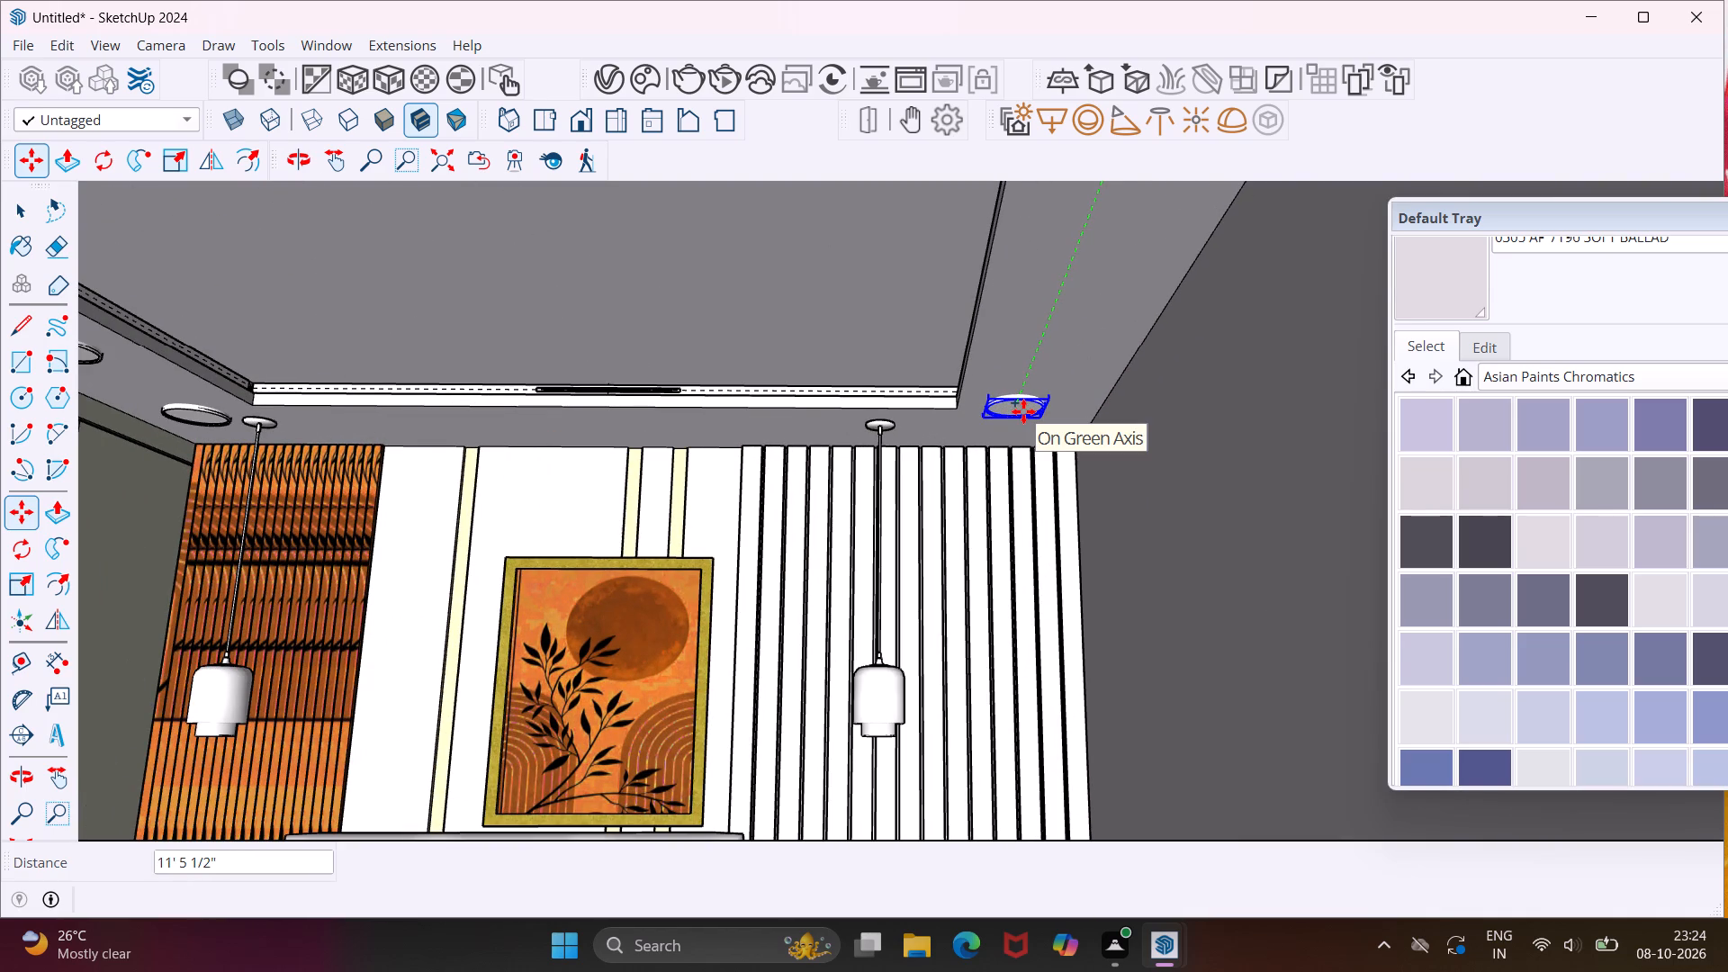
pyautogui.click(1021, 411)
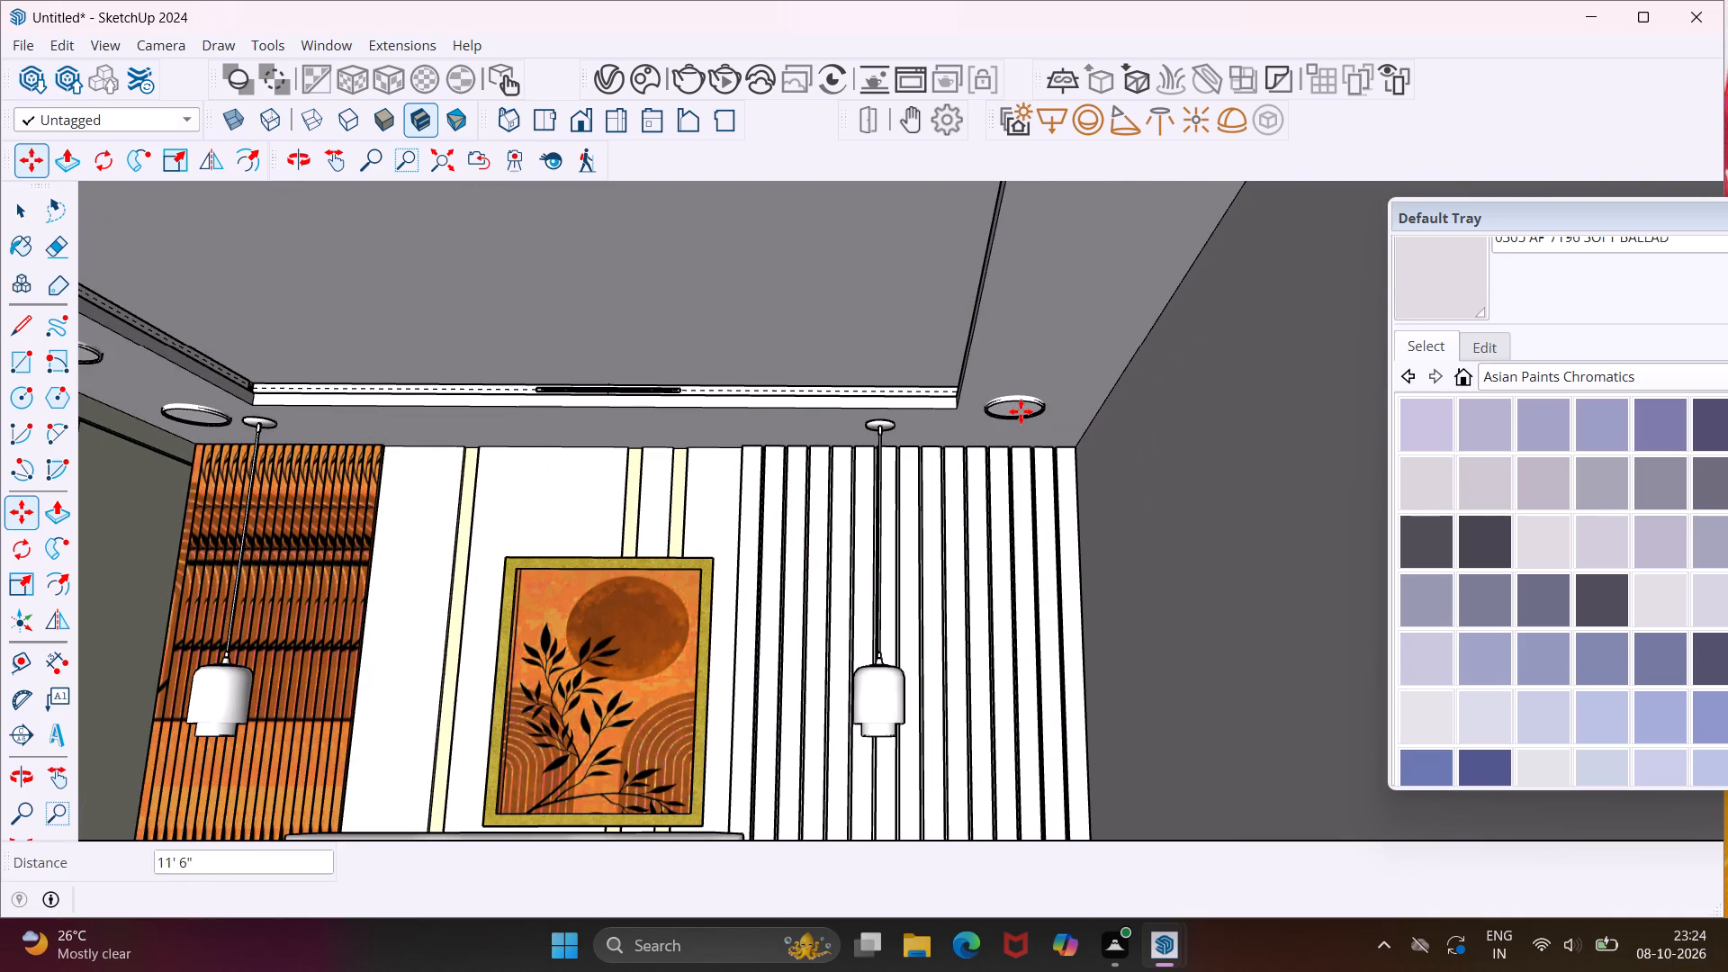
pyautogui.press('/')
pyautogui.press('5')
pyautogui.press('Return')
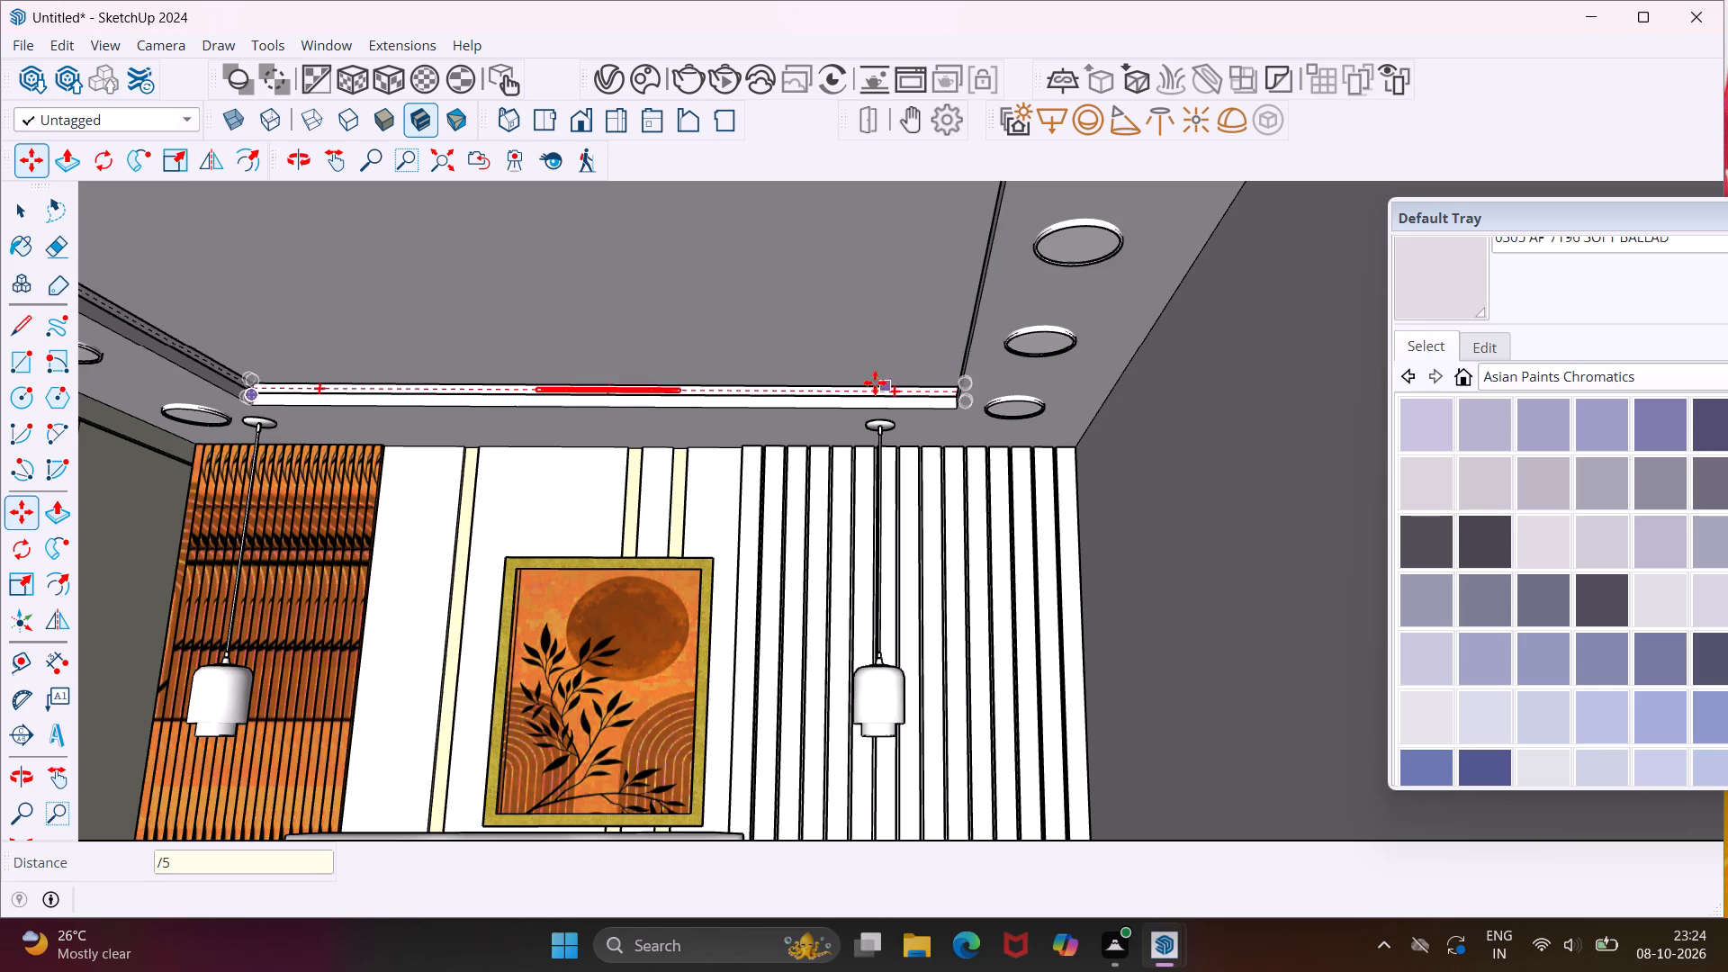
# Copy the light nearest the slatted panel about 5' 1" to the ceiling strip above the framed artwork.
pyautogui.click(996, 420)
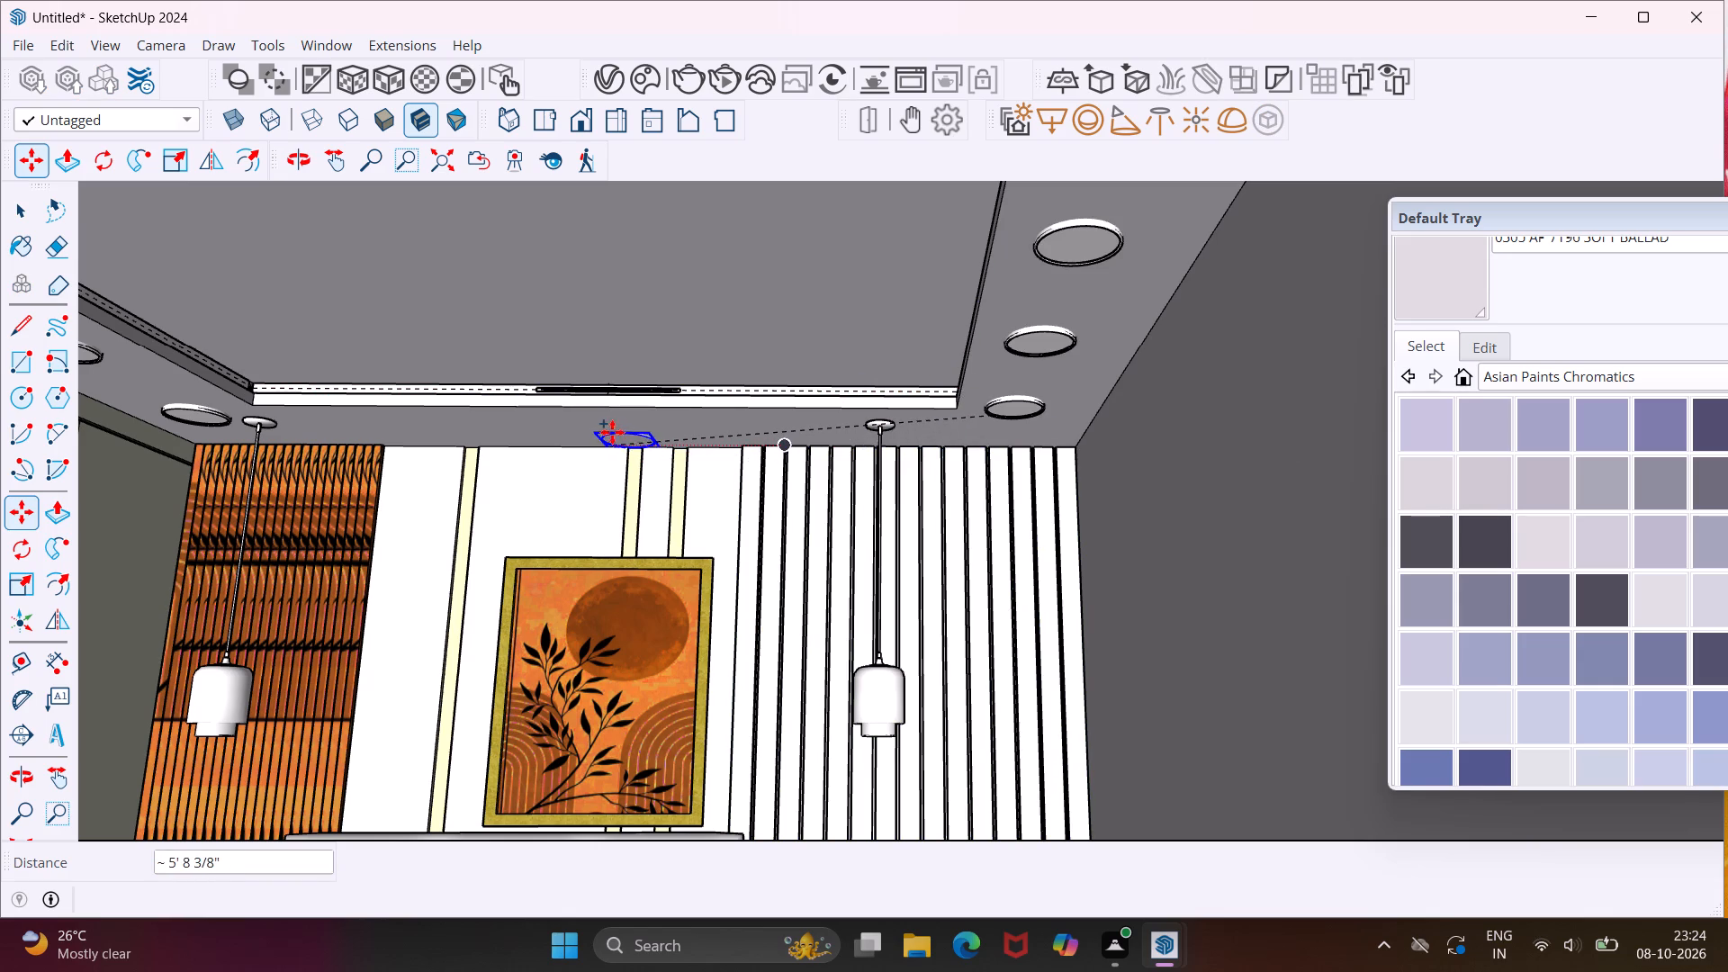
pyautogui.scroll(8, 607, 425)
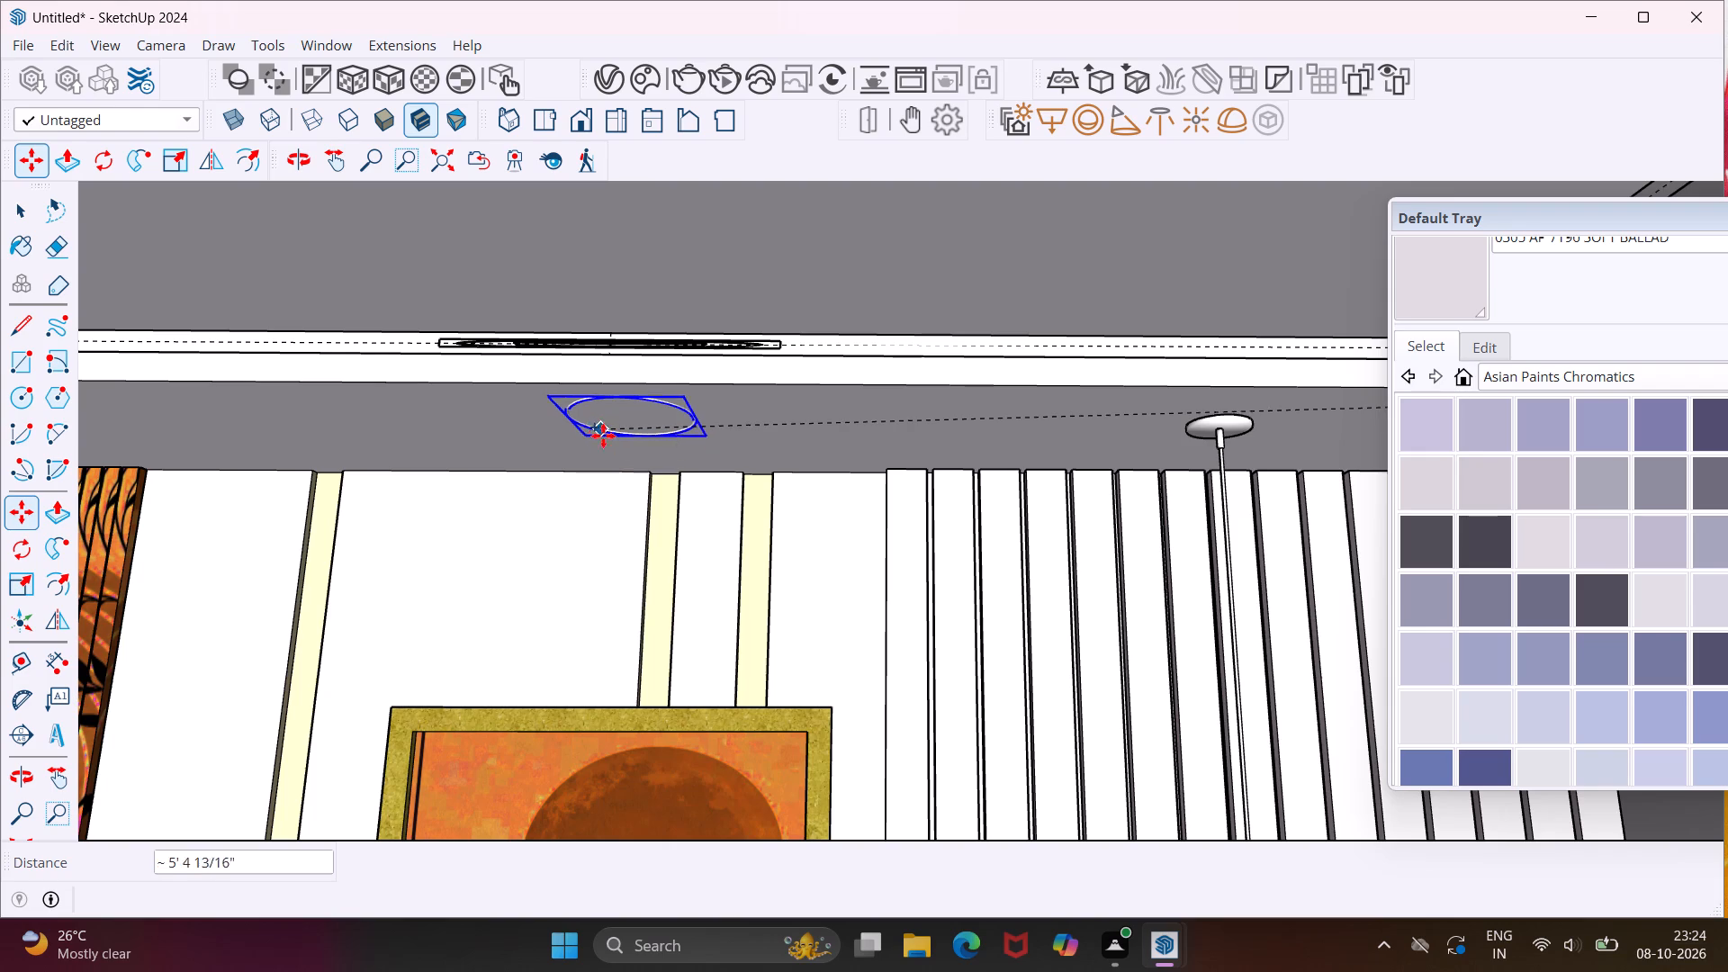
pyautogui.moveTo(605, 440); pyautogui.dragTo(838, 354, button='middle')
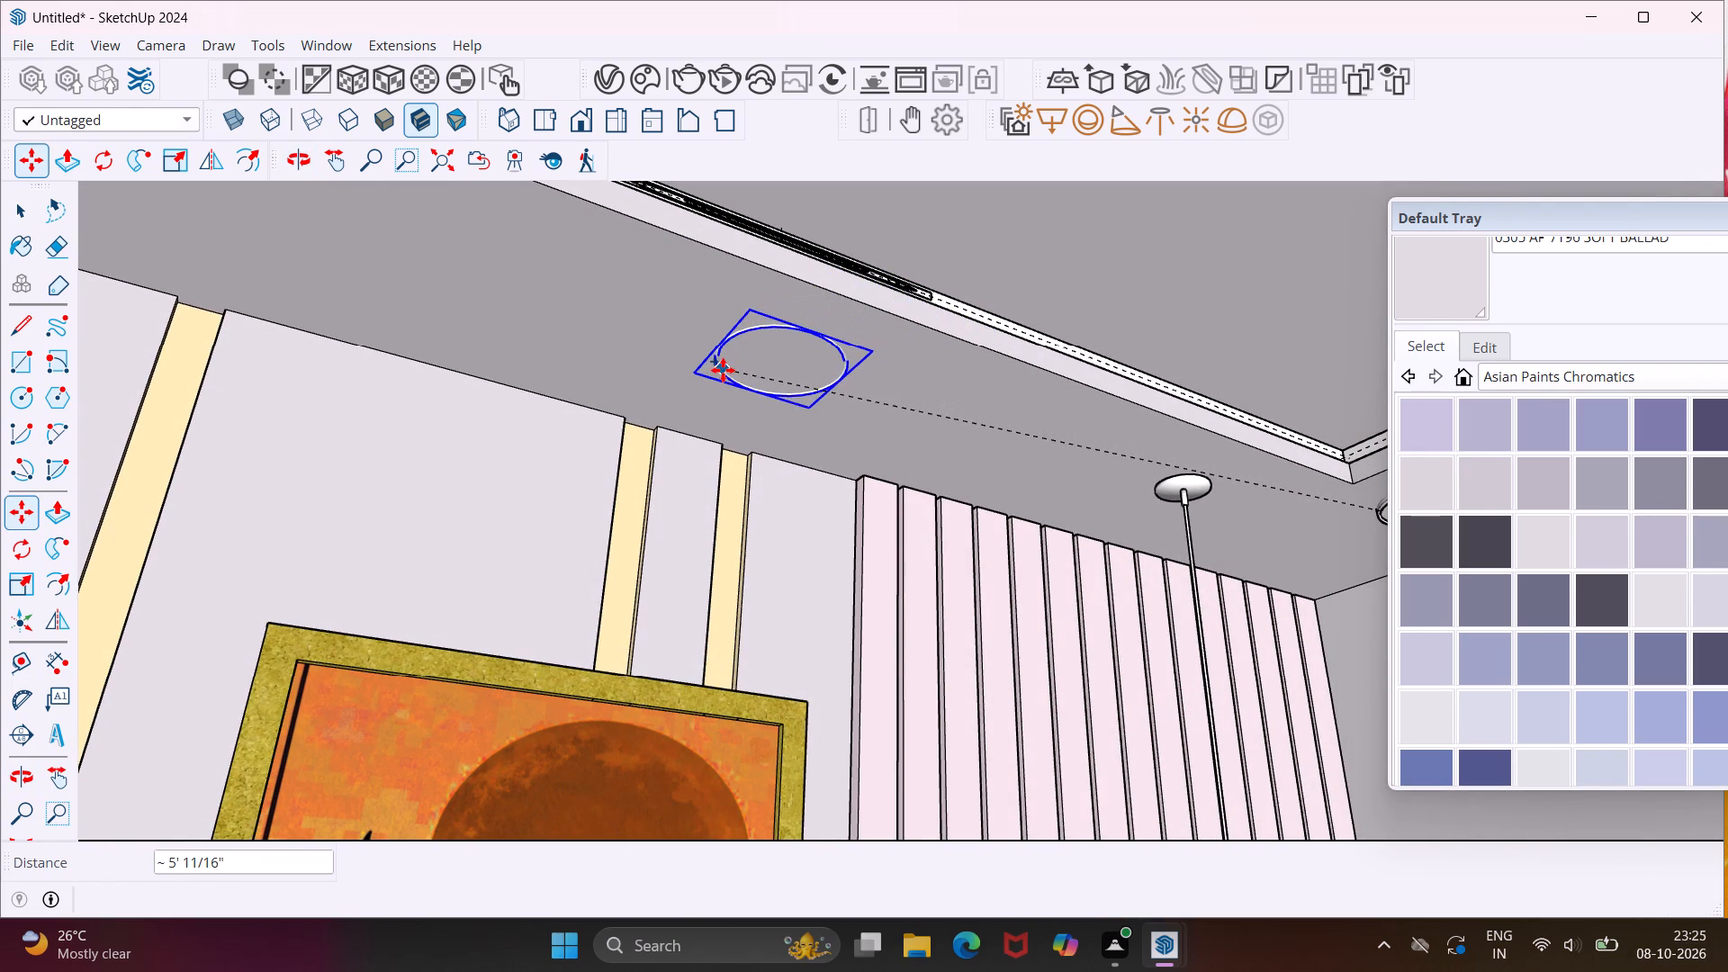
pyautogui.click(723, 370)
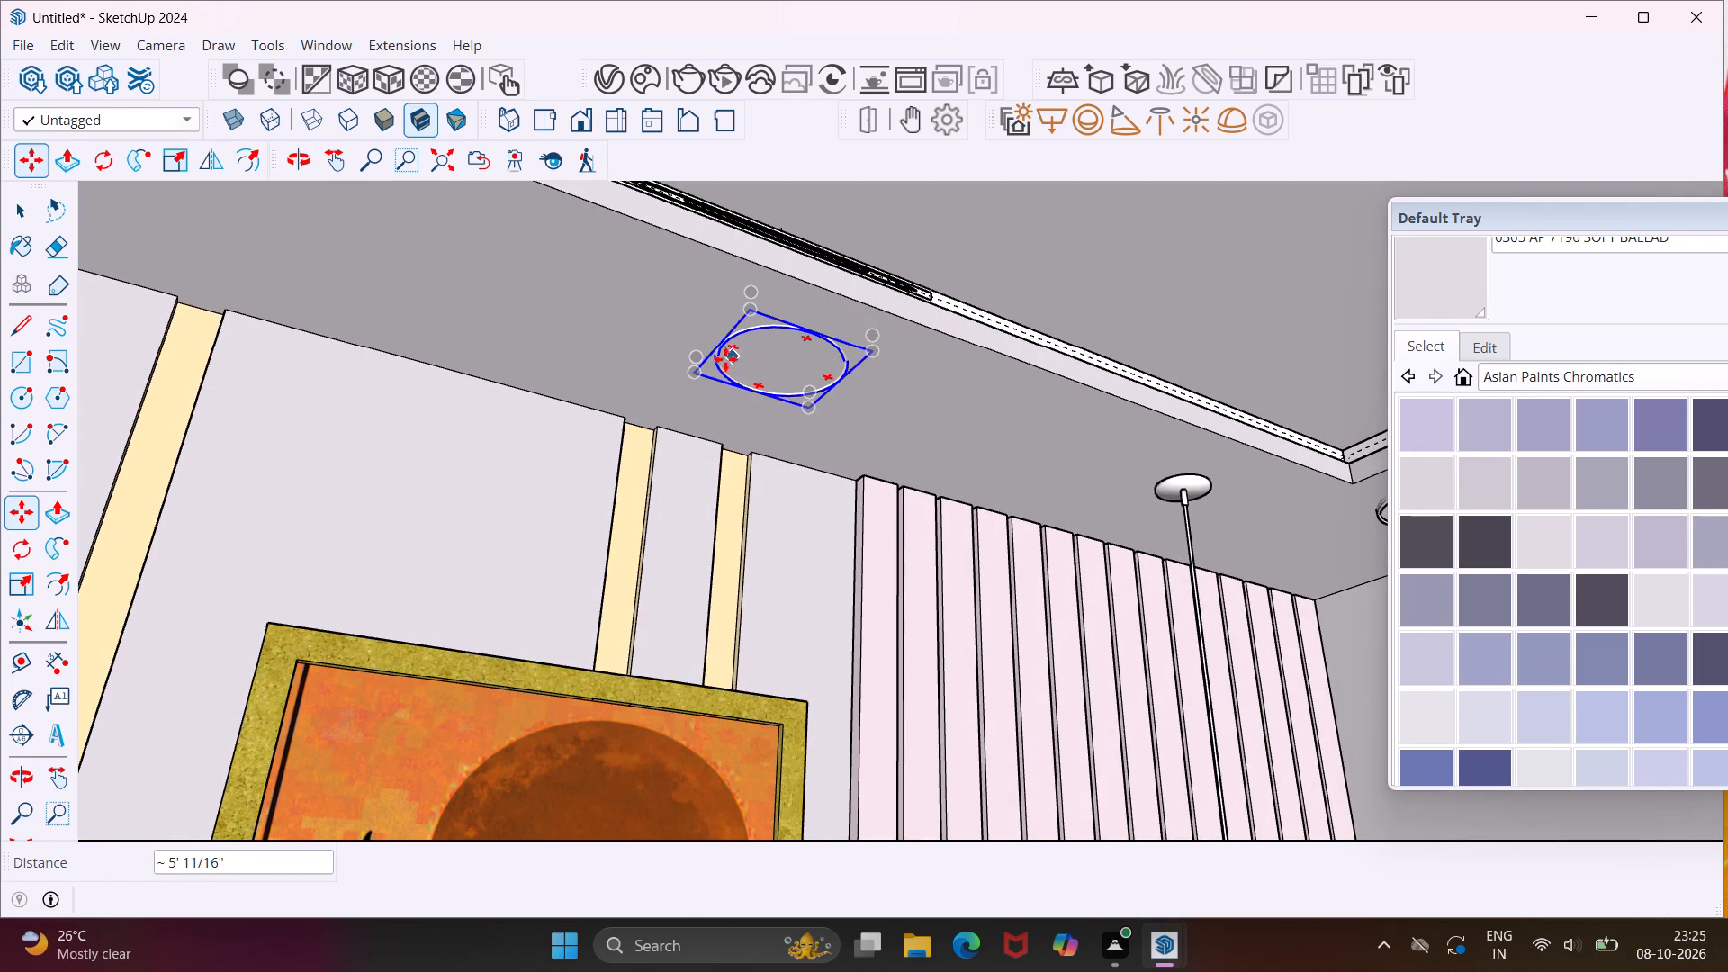
pyautogui.press('Escape')
pyautogui.press('space')
# Draw a 15' by 10' rectangle across the room's open front to close it off.
pyautogui.scroll(-7, 628, 355)
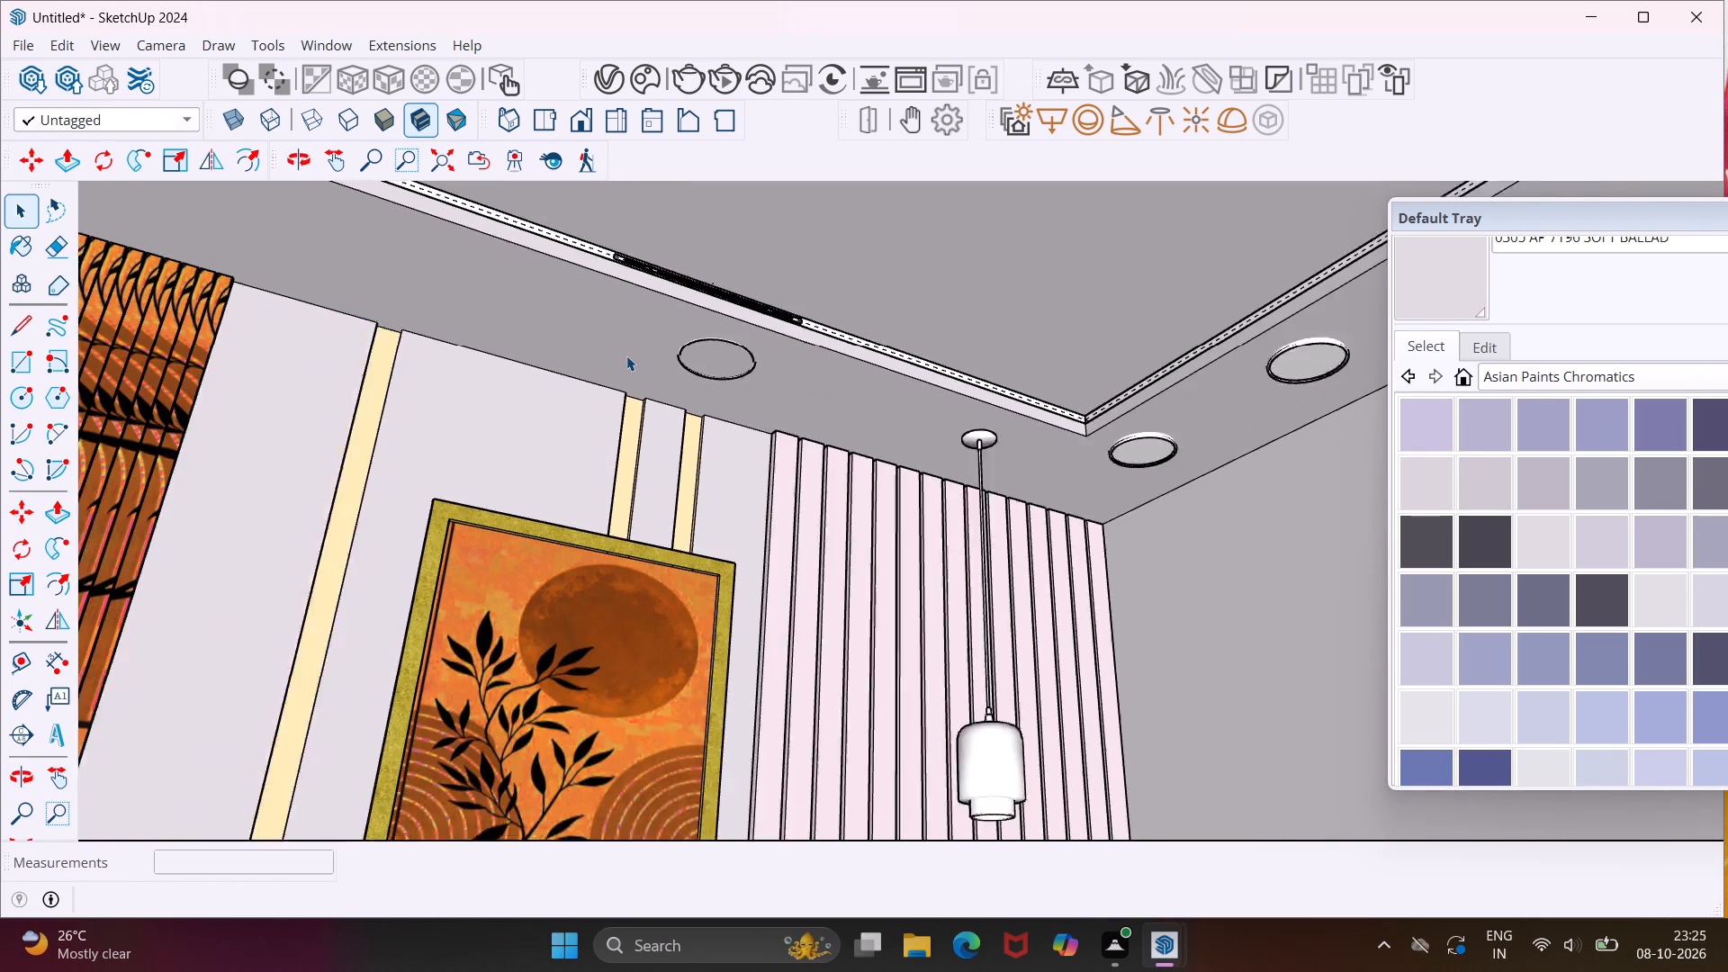
pyautogui.scroll(-1, 626, 355)
pyautogui.moveTo(733, 336); pyautogui.dragTo(677, 354, button='middle')
pyautogui.scroll(-3, 627, 372)
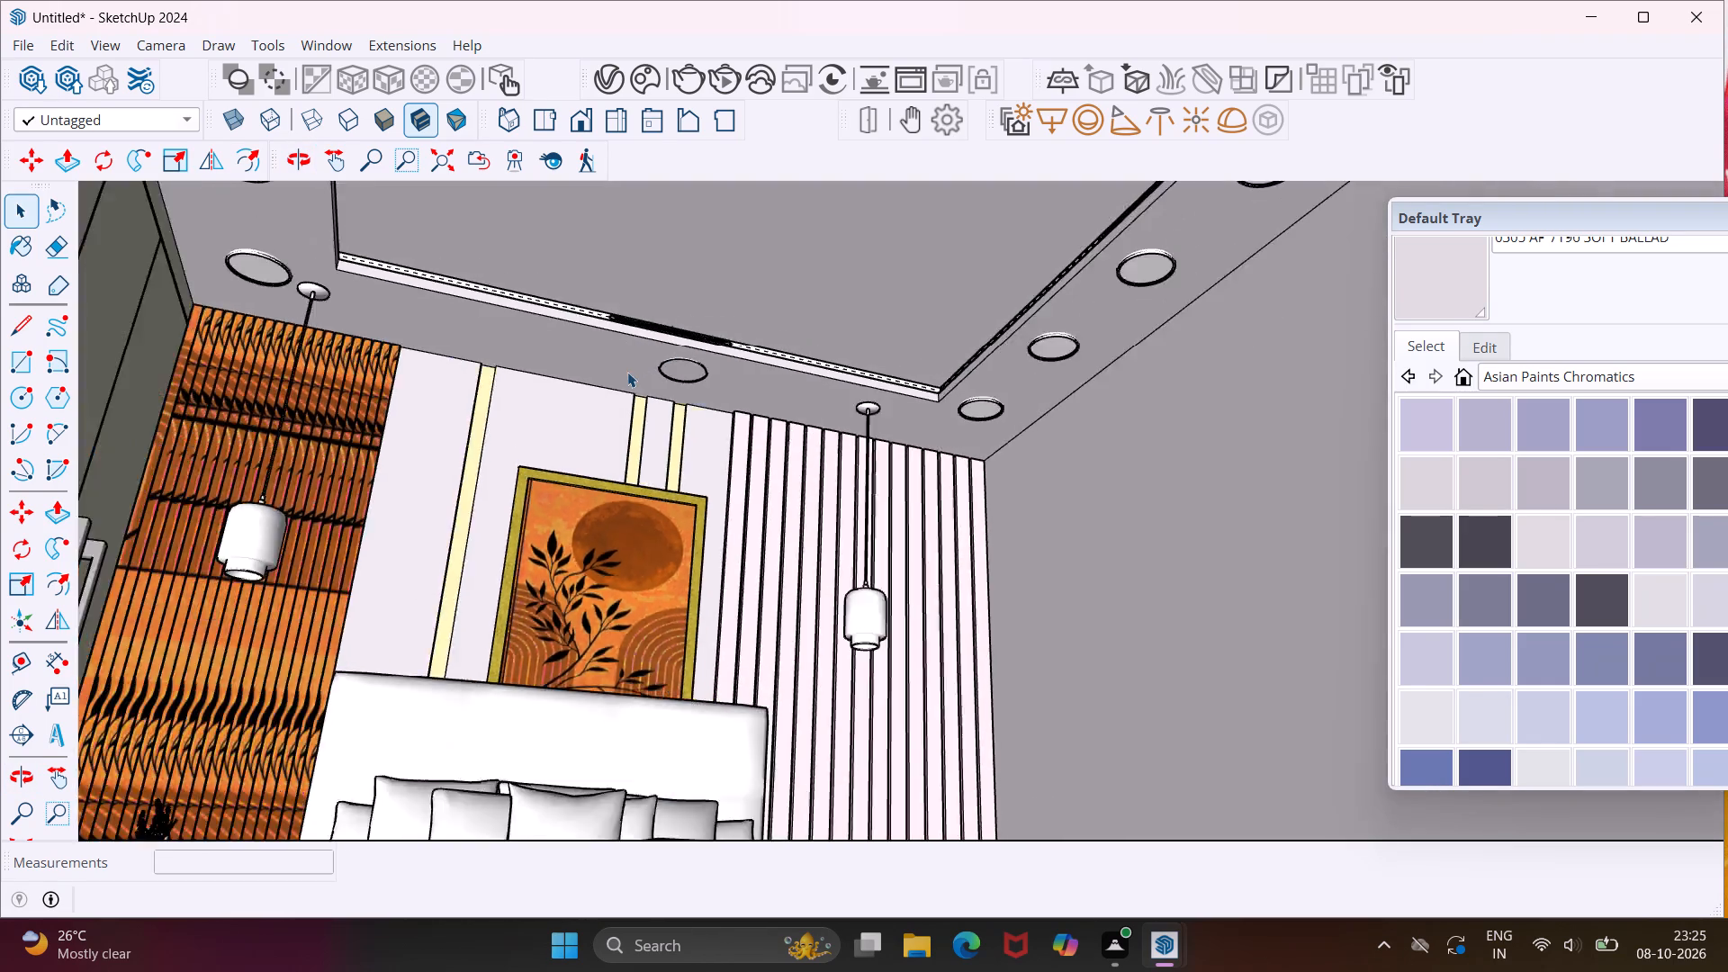
pyautogui.scroll(-16, 627, 372)
pyautogui.moveTo(676, 387); pyautogui.dragTo(729, 637, button='middle')
pyautogui.scroll(-5, 729, 637)
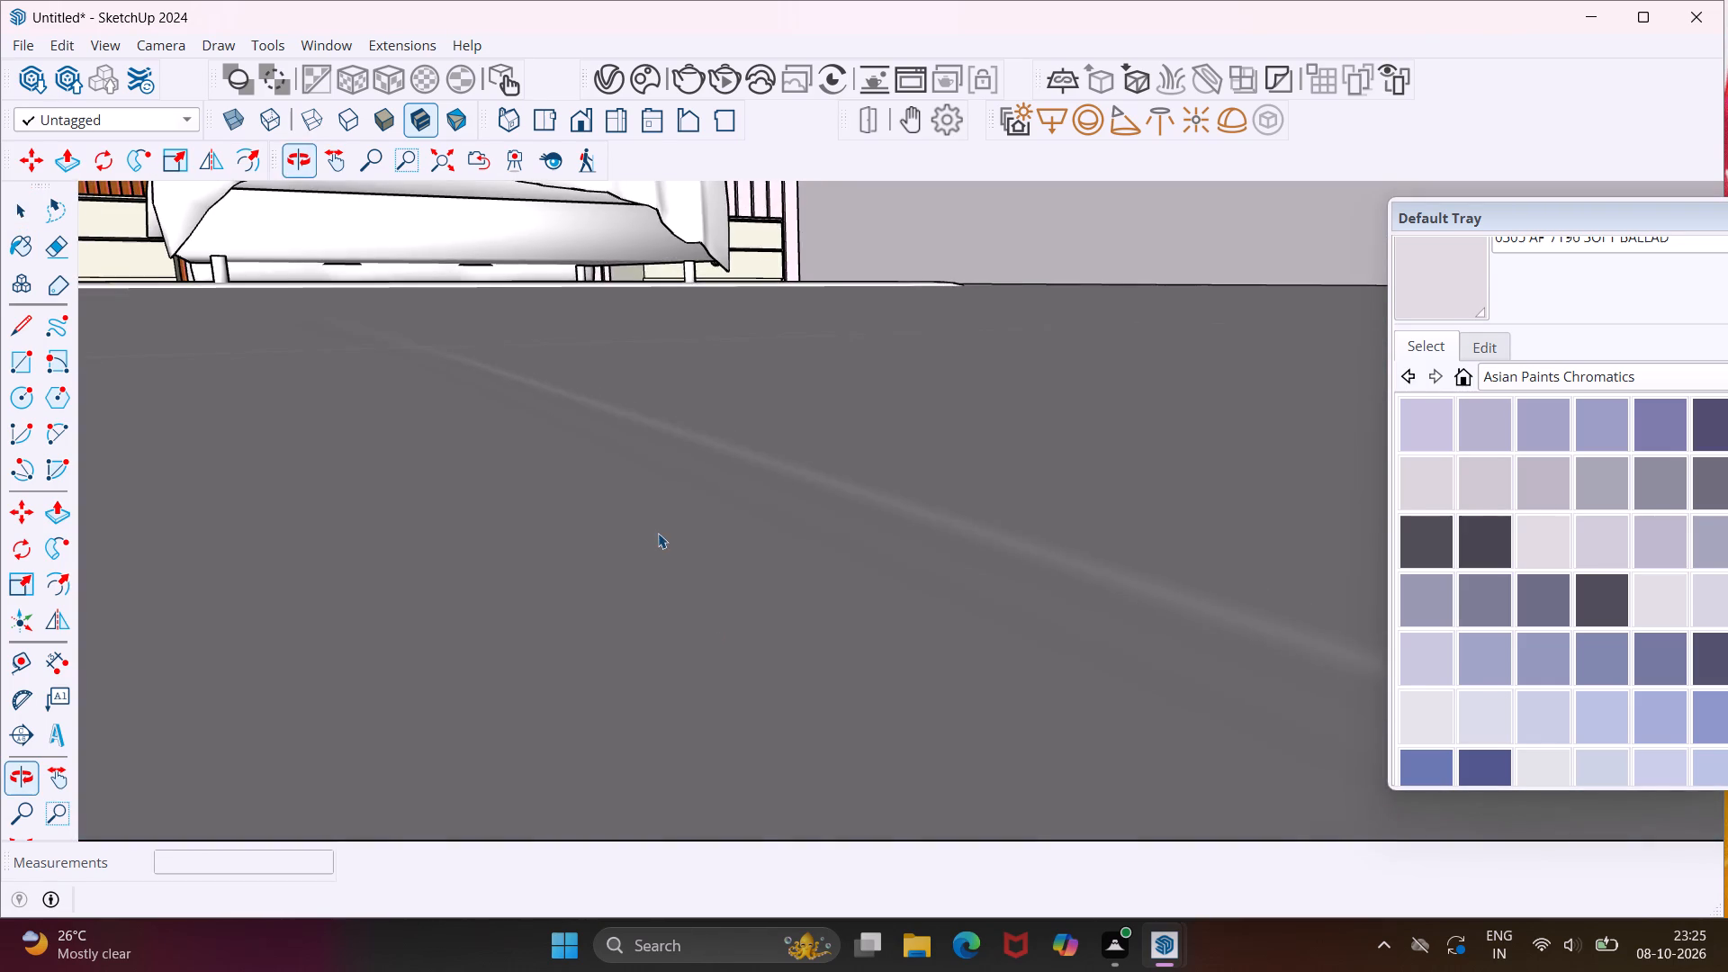
pyautogui.scroll(-20, 658, 533)
pyautogui.scroll(-13, 658, 533)
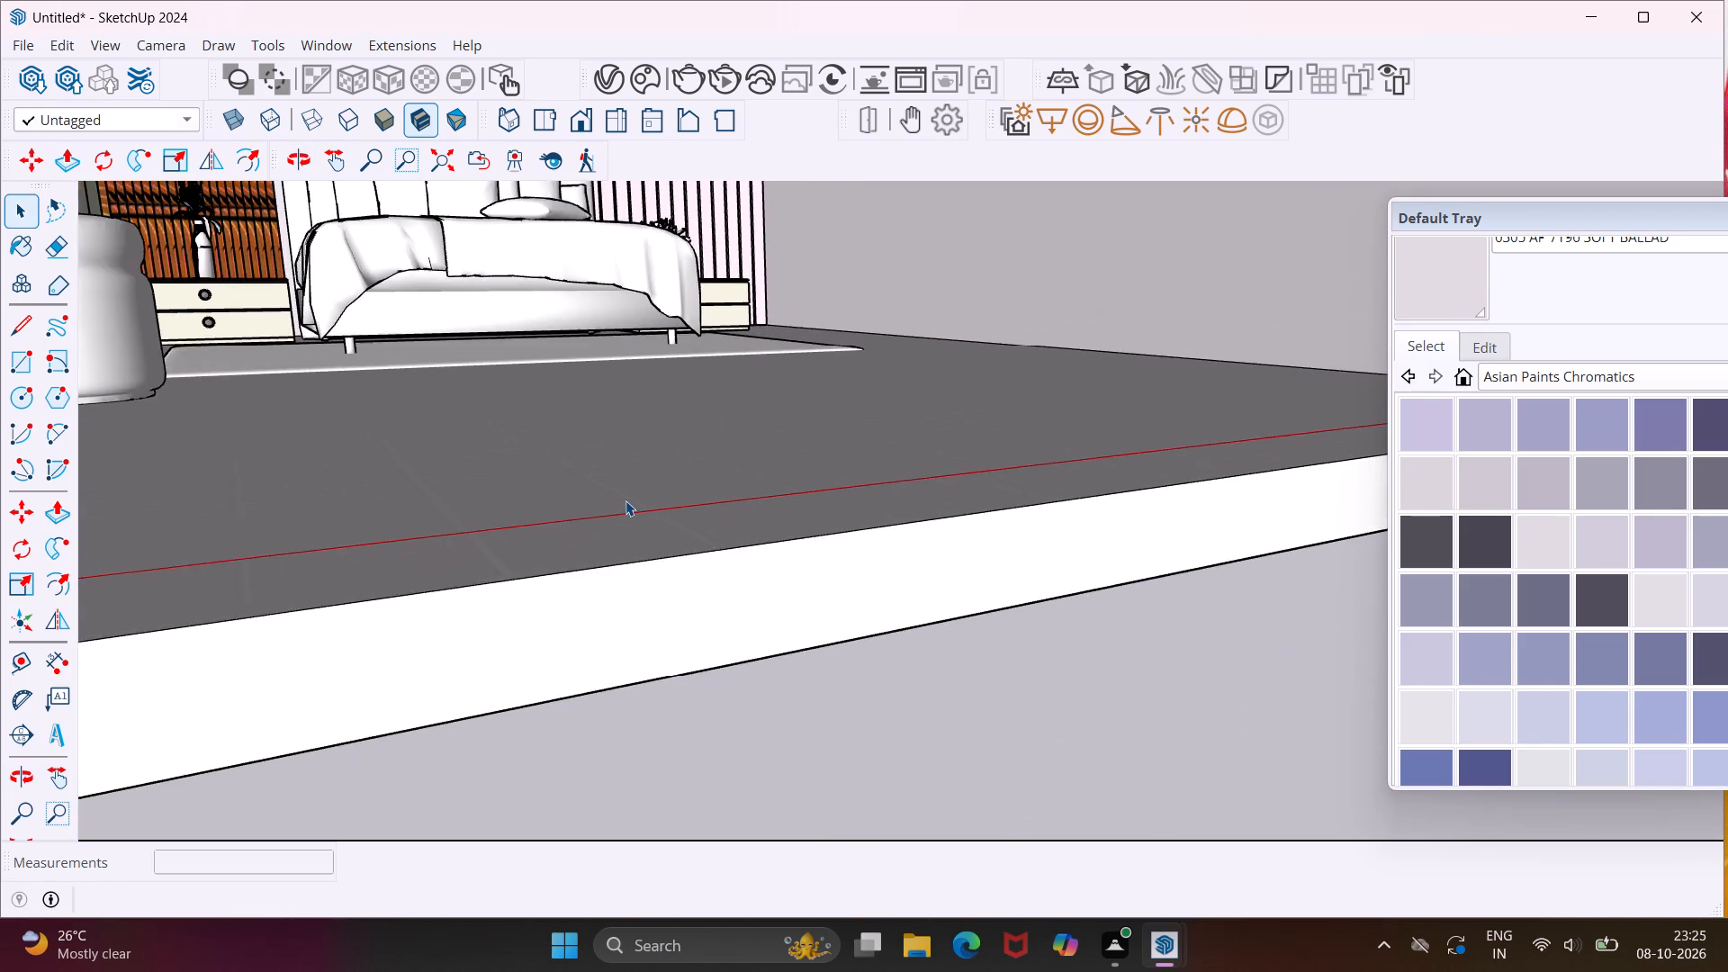
pyautogui.scroll(-17, 625, 500)
pyautogui.scroll(-6, 639, 496)
pyautogui.moveTo(795, 465); pyautogui.dragTo(631, 501, button='middle')
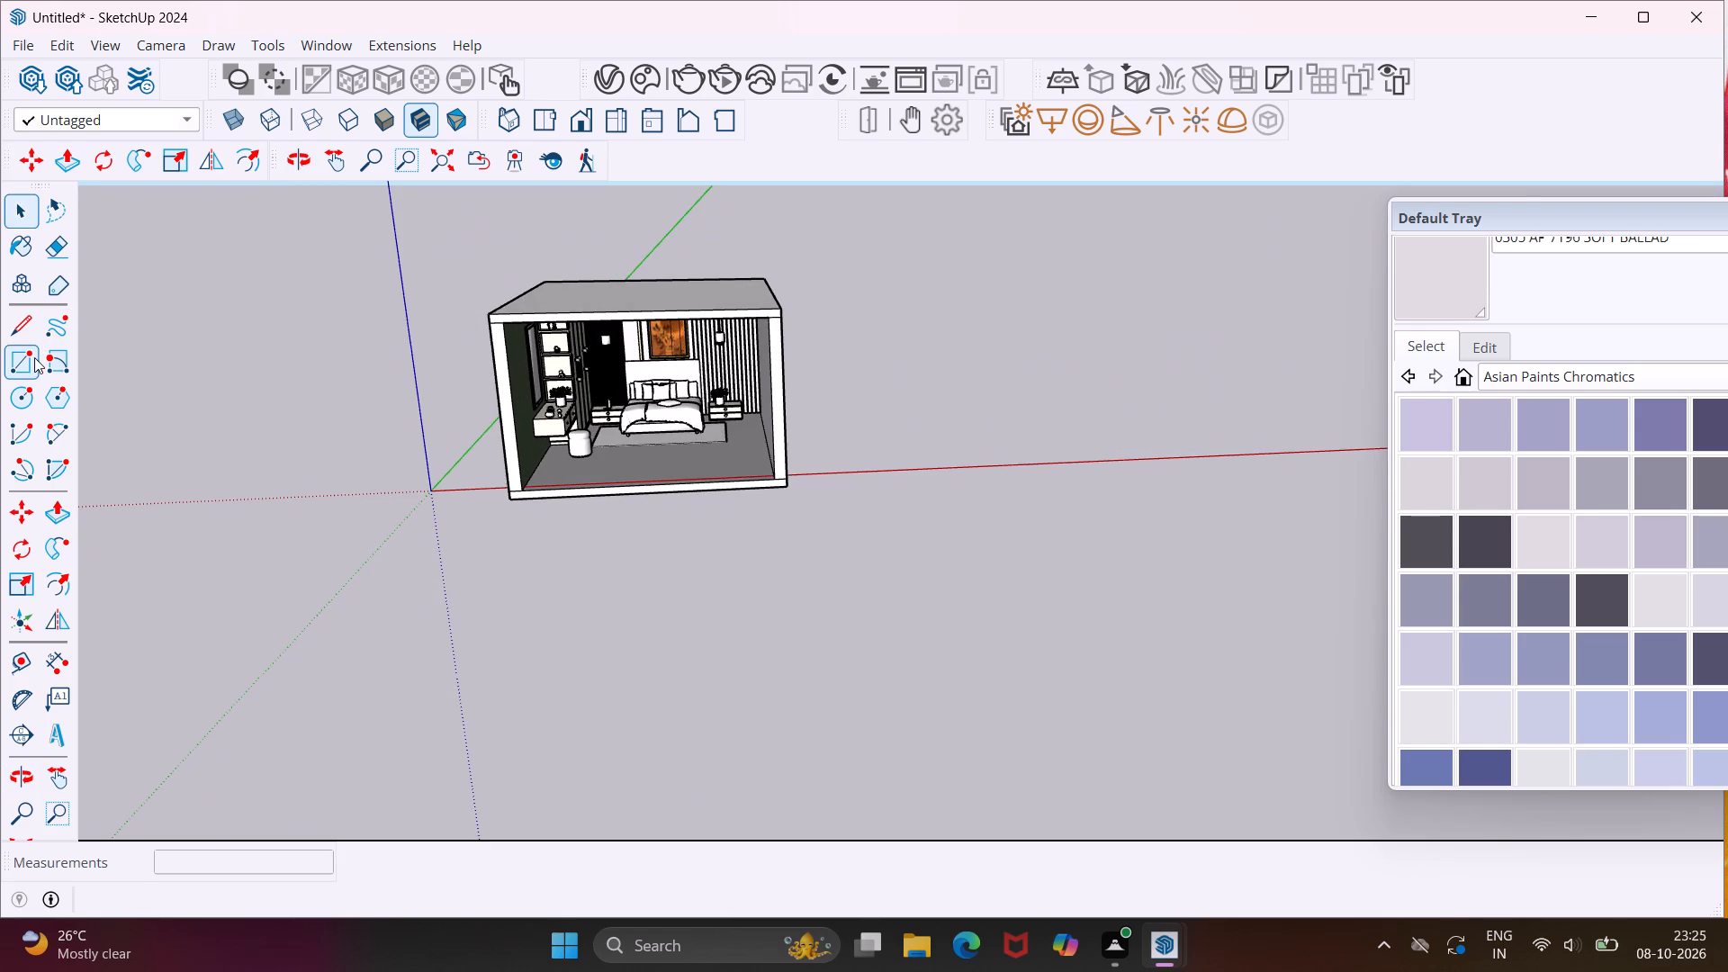
pyautogui.click(33, 357)
pyautogui.click(505, 328)
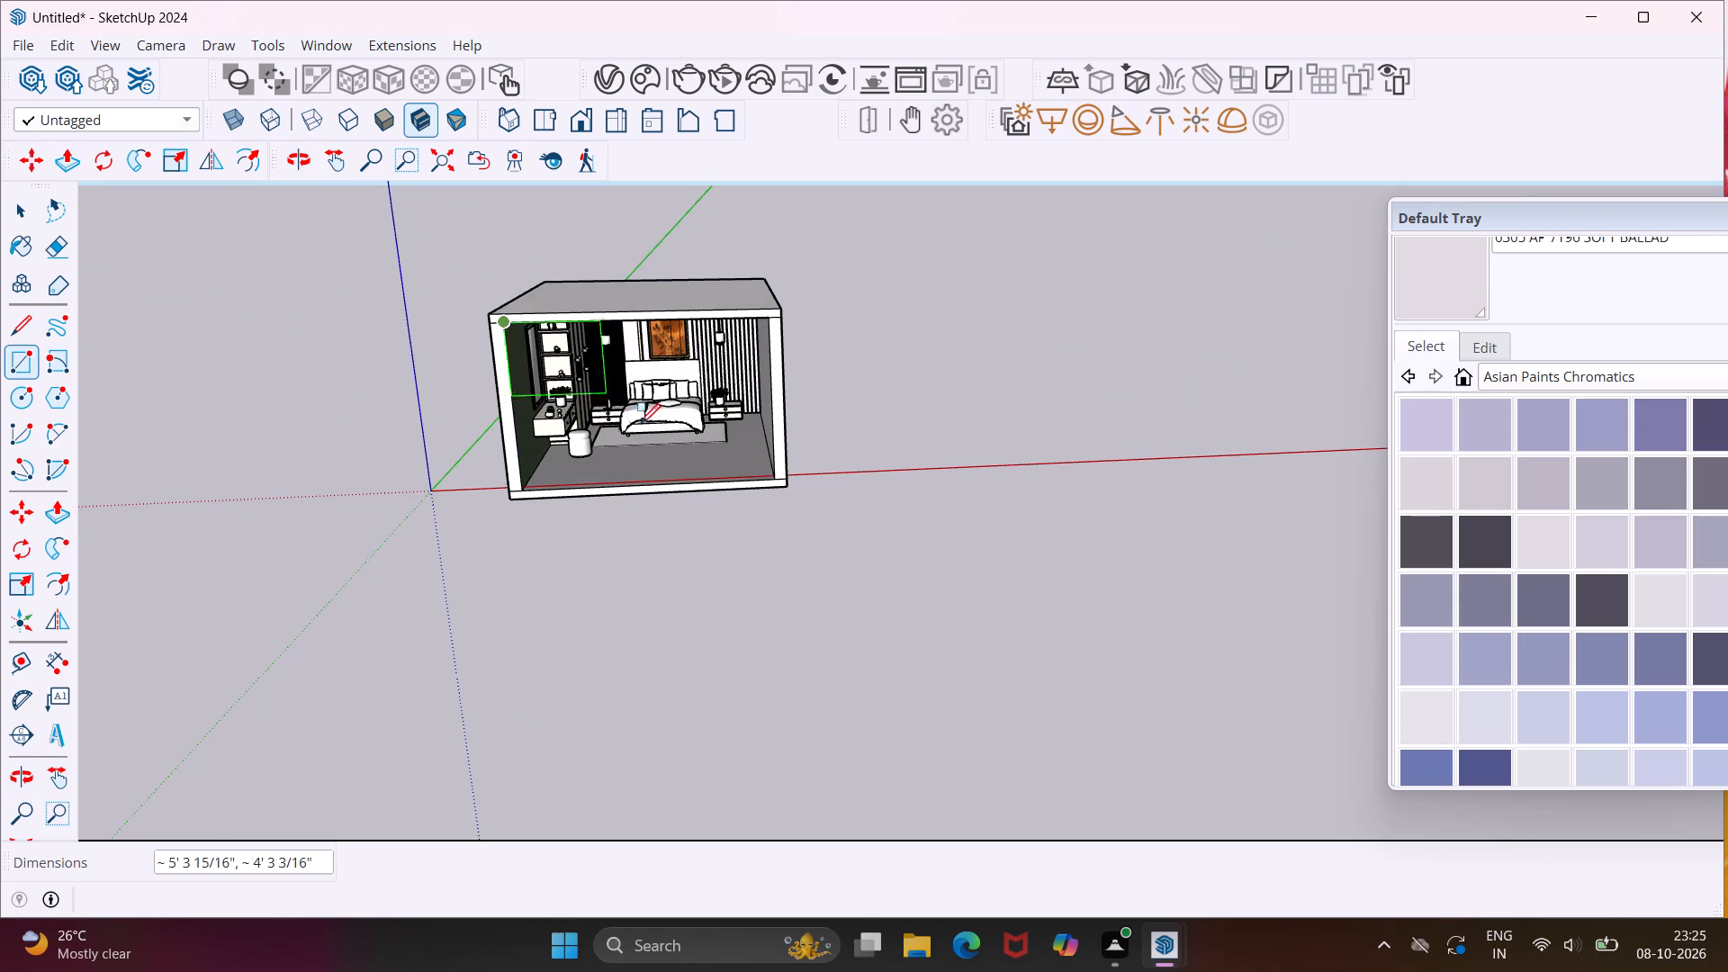
pyautogui.click(775, 481)
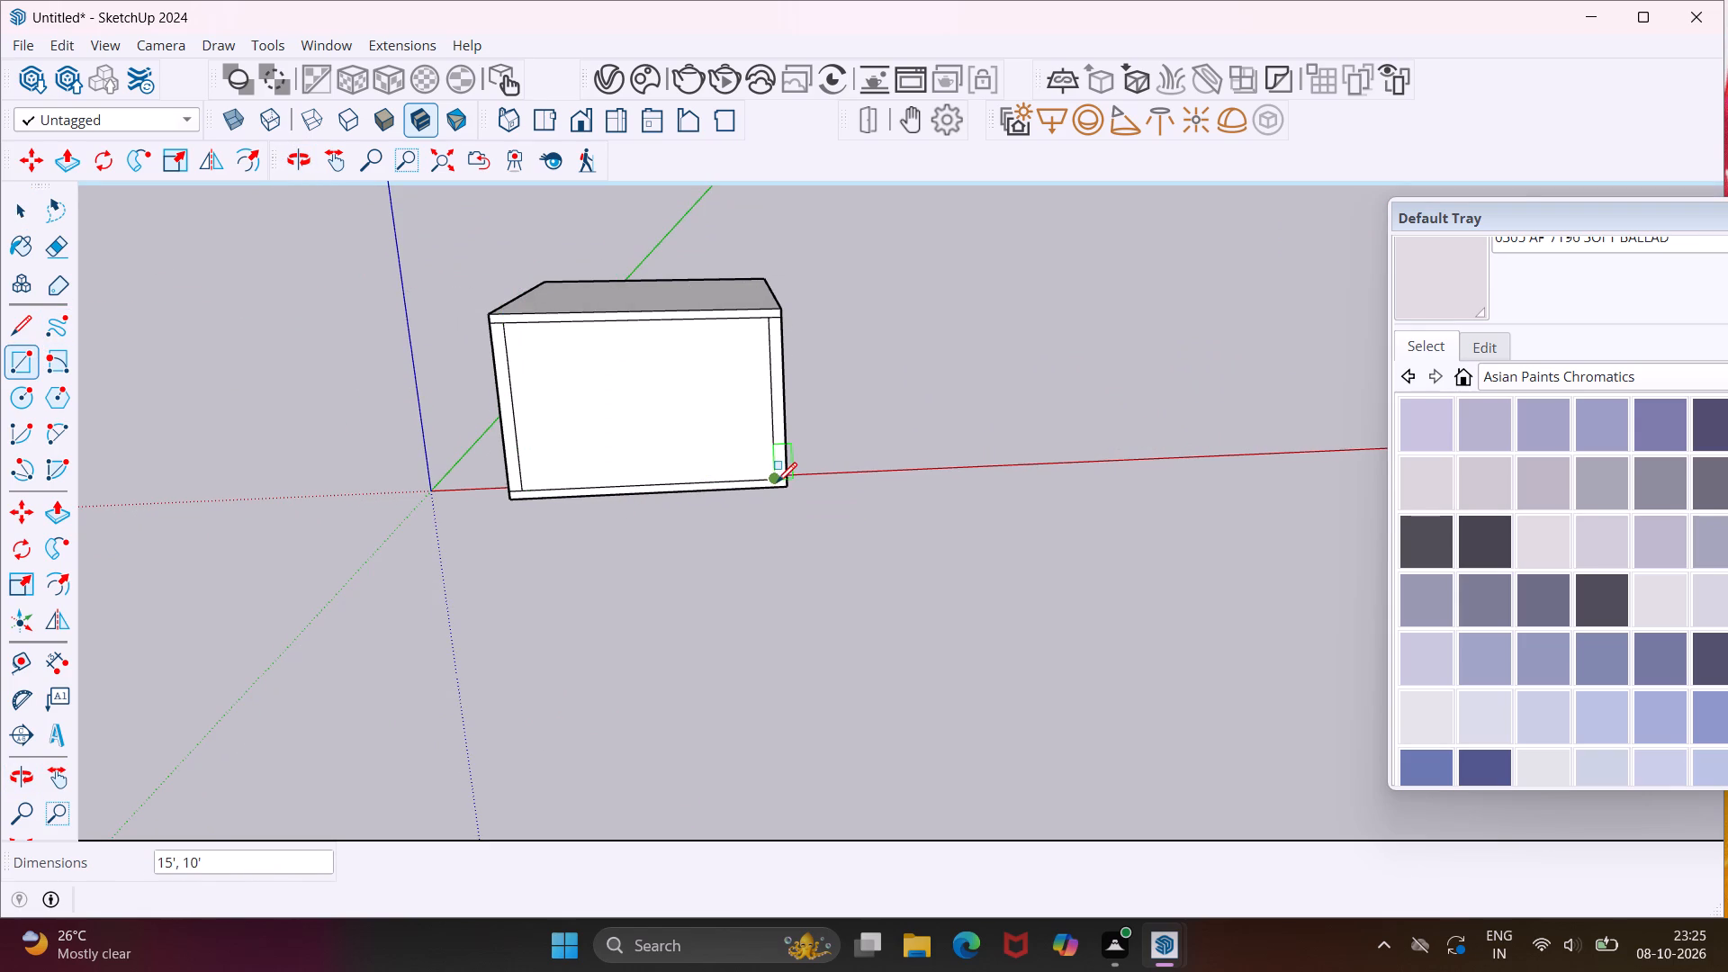
pyautogui.press('Escape')
pyautogui.press('space')
# Turn on Safe Frame in the V-Ray render output settings for the view inside the bedroom.
pyautogui.scroll(18, 565, 378)
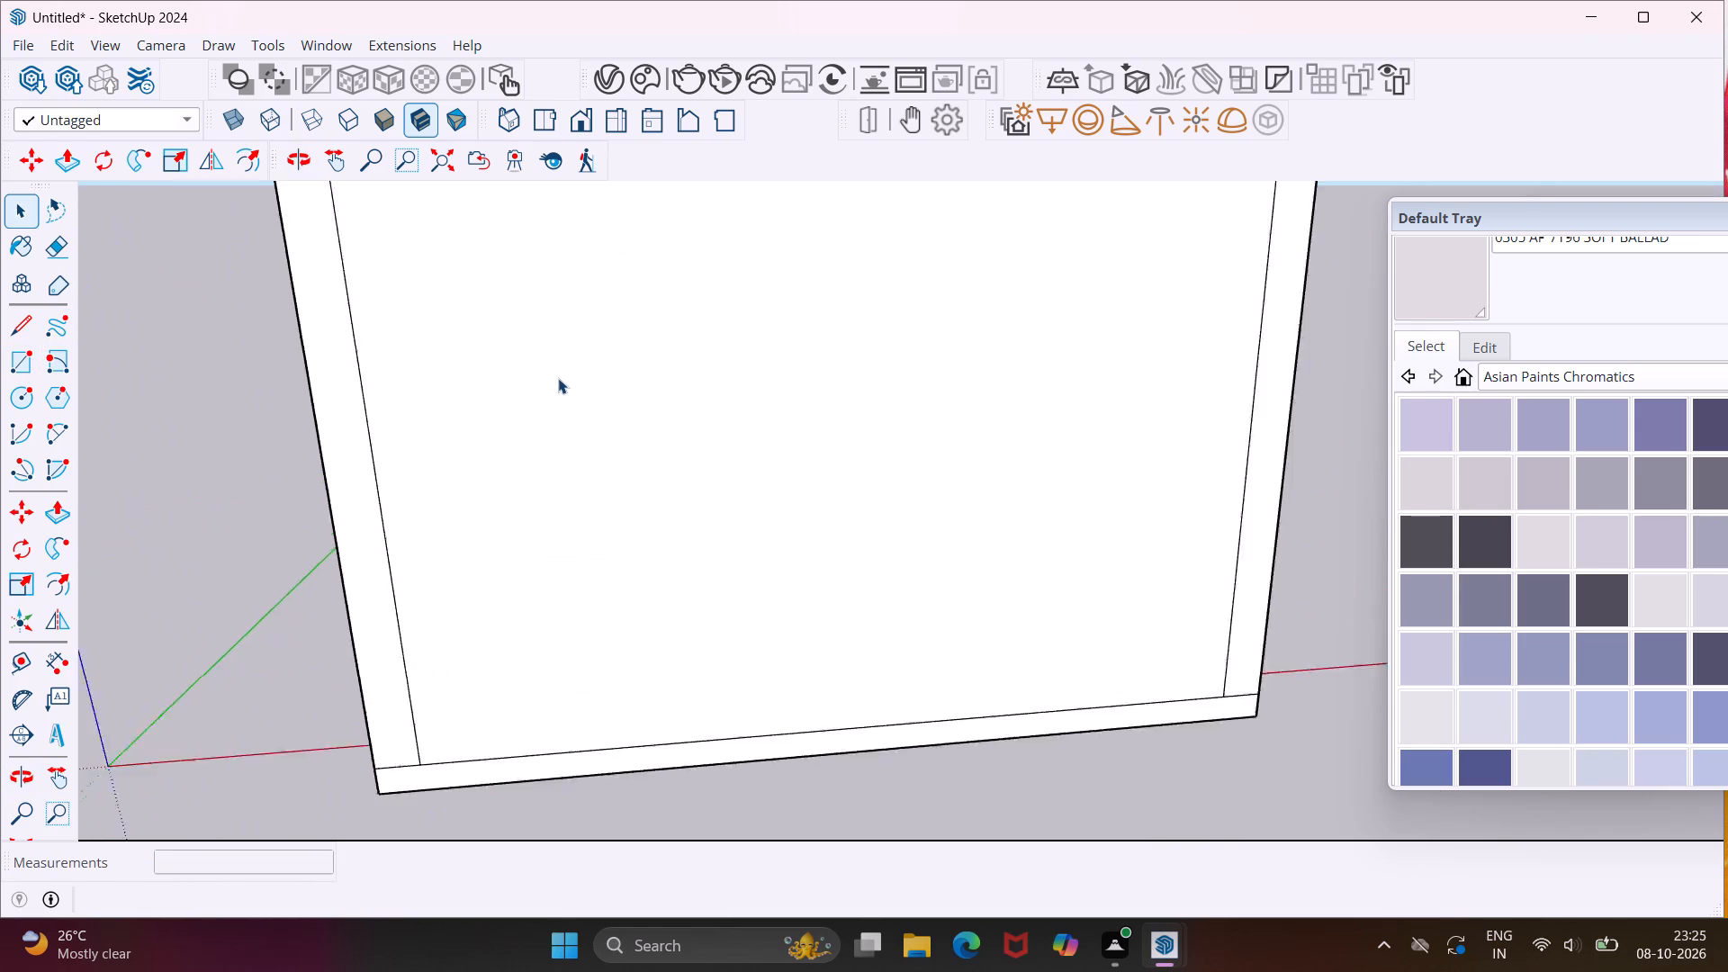
pyautogui.scroll(20, 558, 378)
pyautogui.scroll(20, 558, 378)
pyautogui.scroll(6, 558, 378)
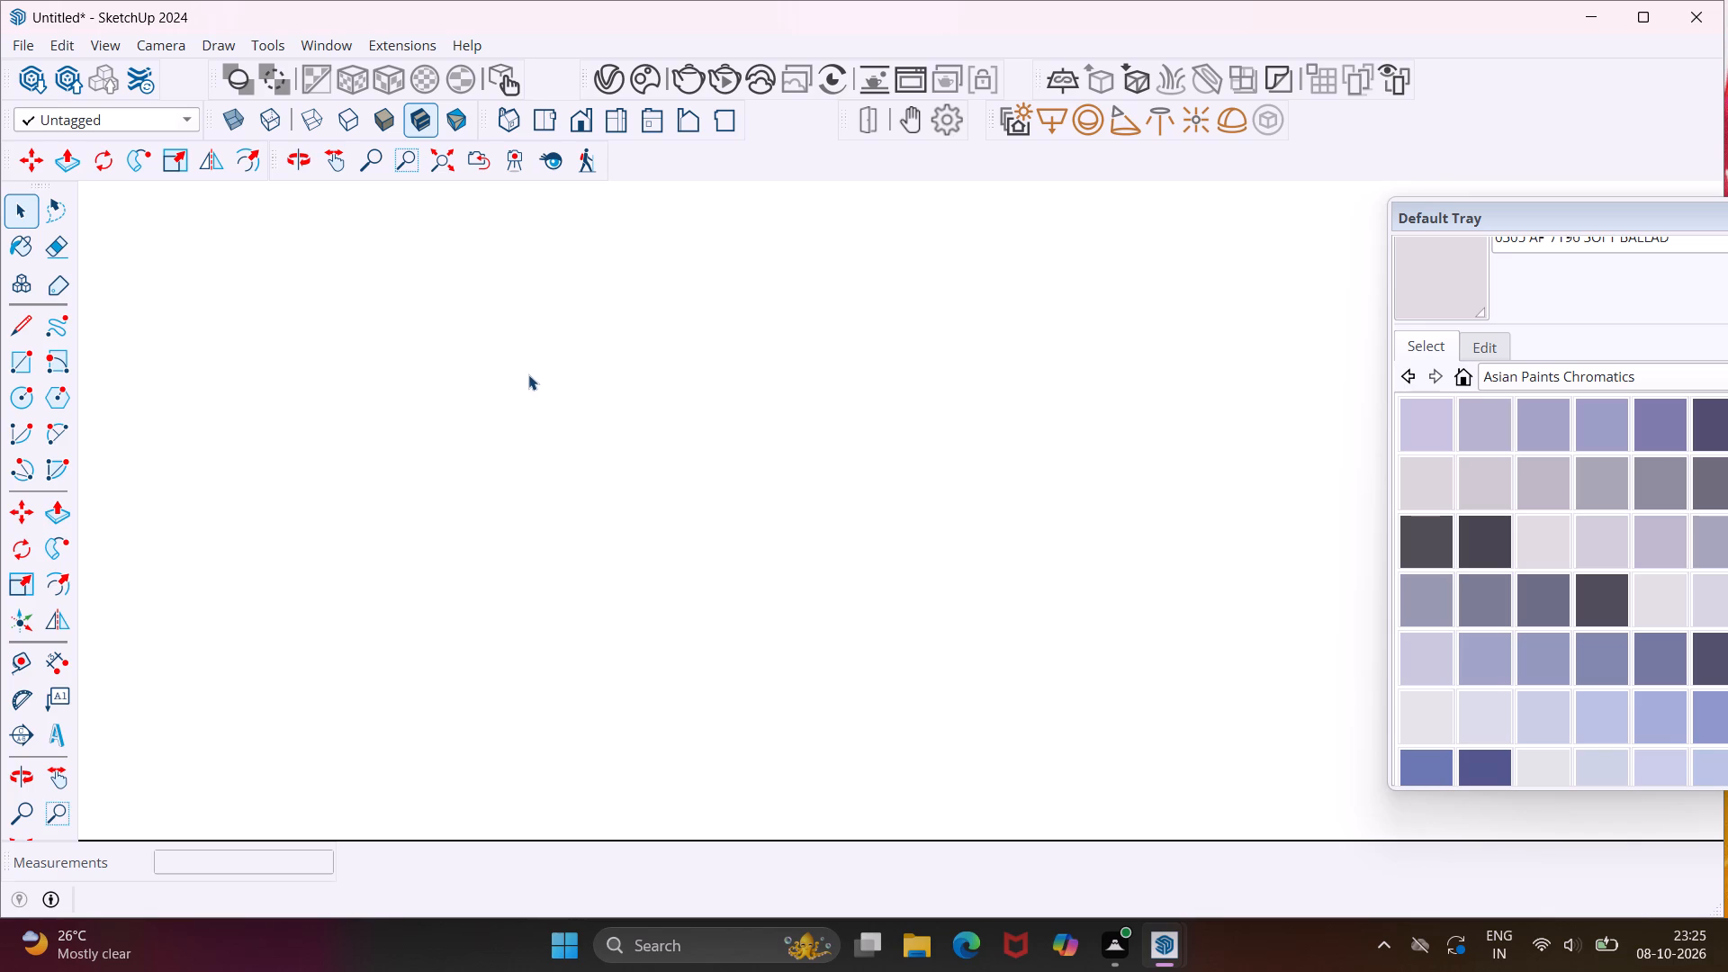
pyautogui.scroll(20, 528, 374)
pyautogui.scroll(16, 528, 374)
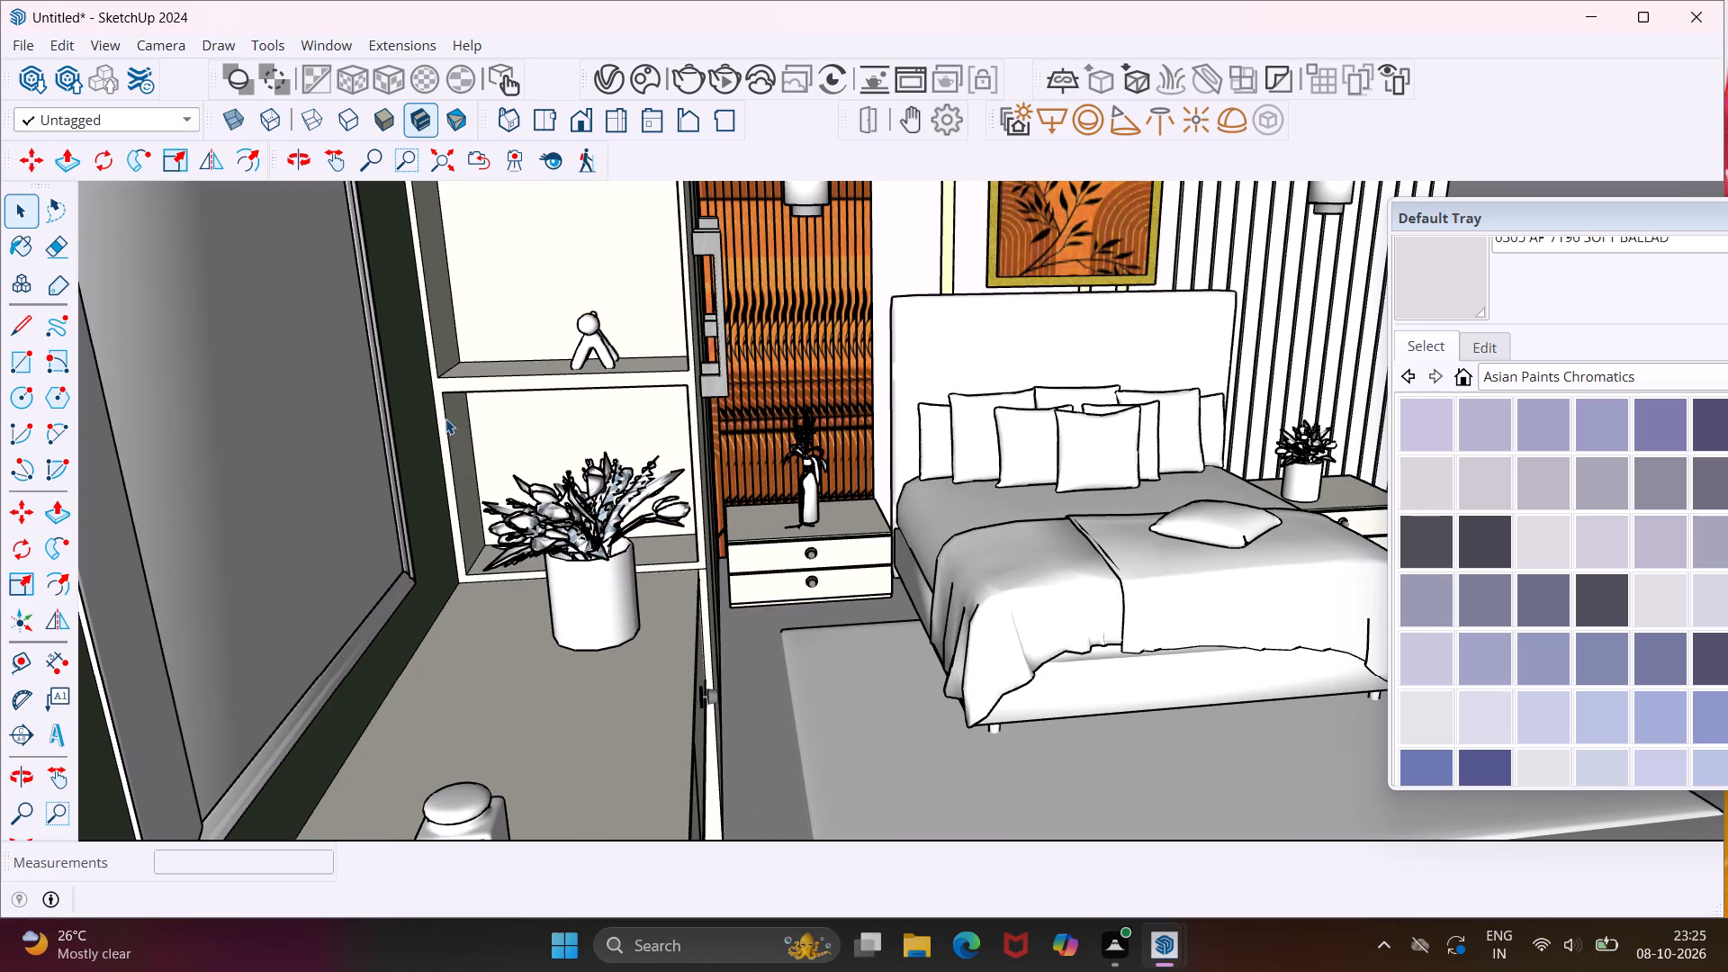
pyautogui.moveTo(613, 460); pyautogui.dragTo(567, 459, button='middle')
pyautogui.scroll(1, 567, 459)
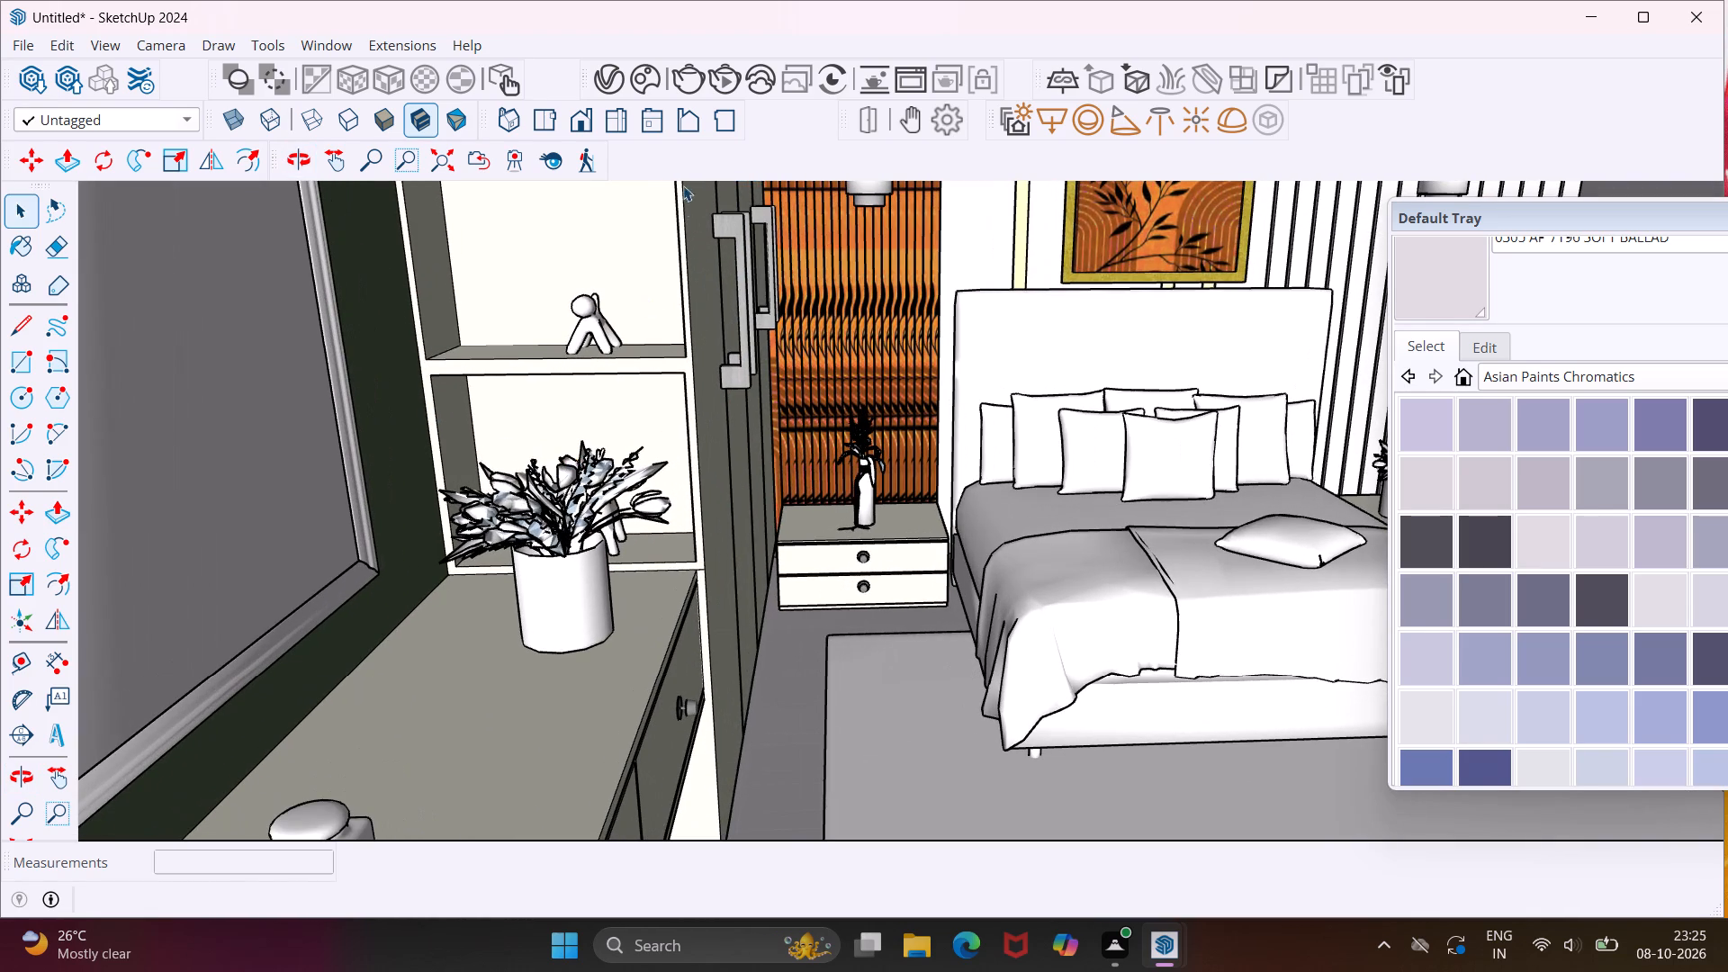
pyautogui.click(353, 171)
pyautogui.moveTo(878, 391); pyautogui.dragTo(769, 394)
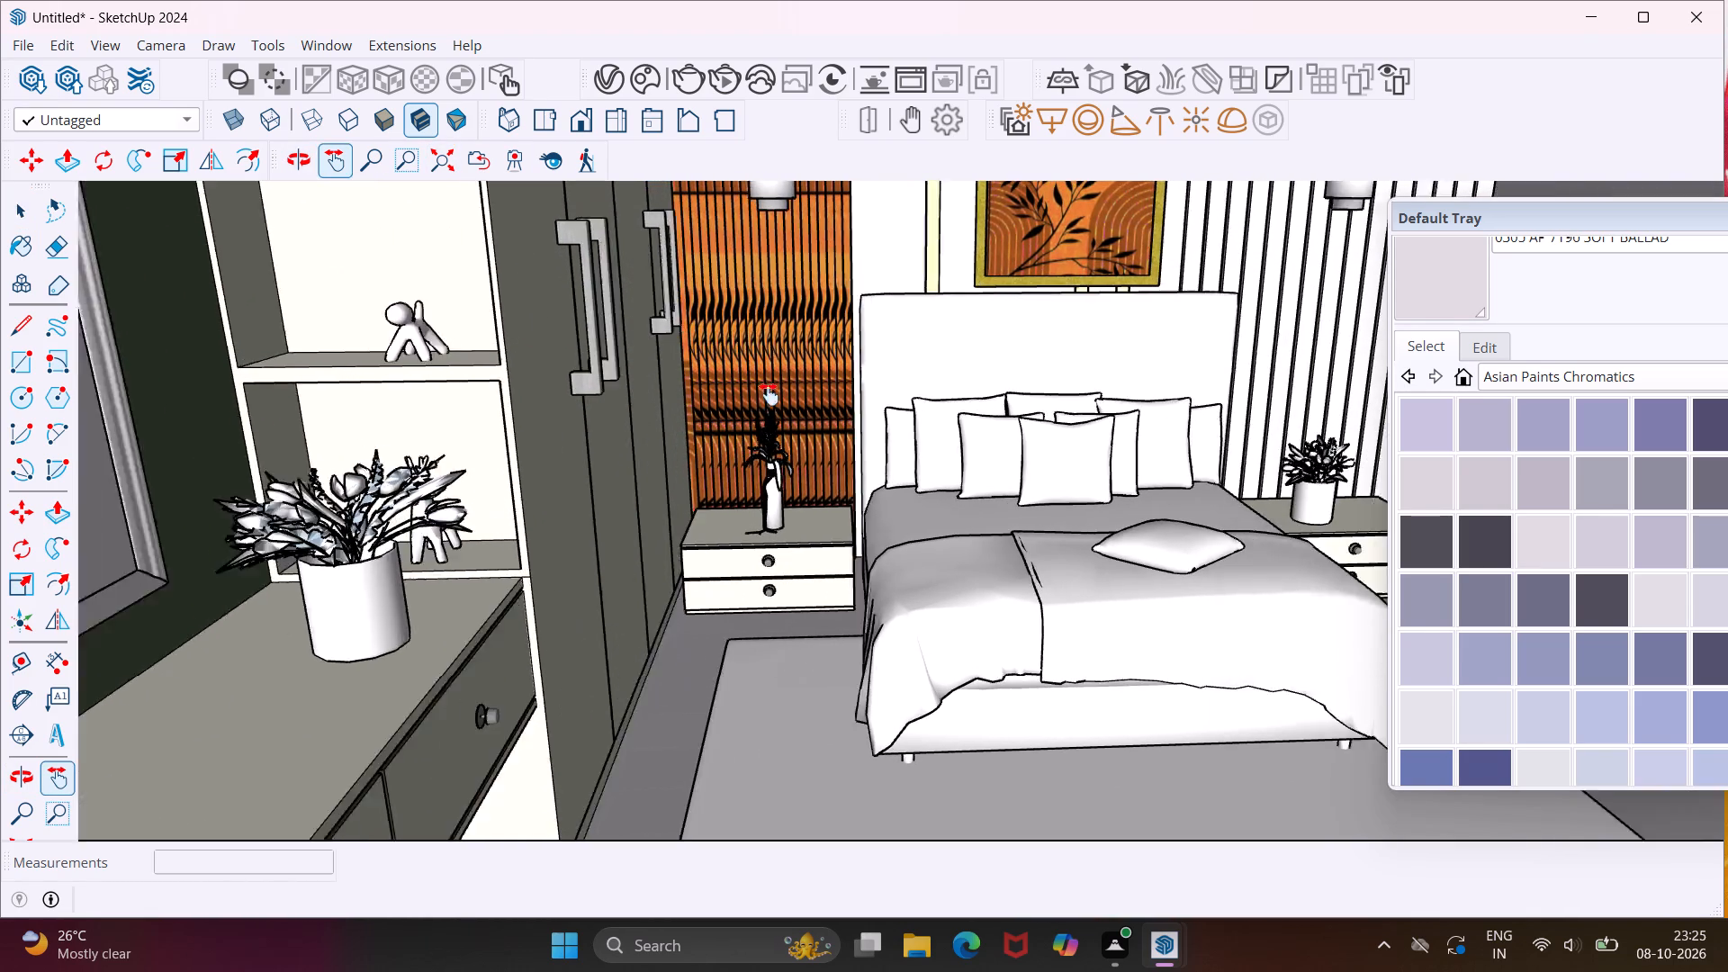
pyautogui.moveTo(769, 394); pyautogui.dragTo(598, 427)
pyautogui.scroll(-1, 592, 431)
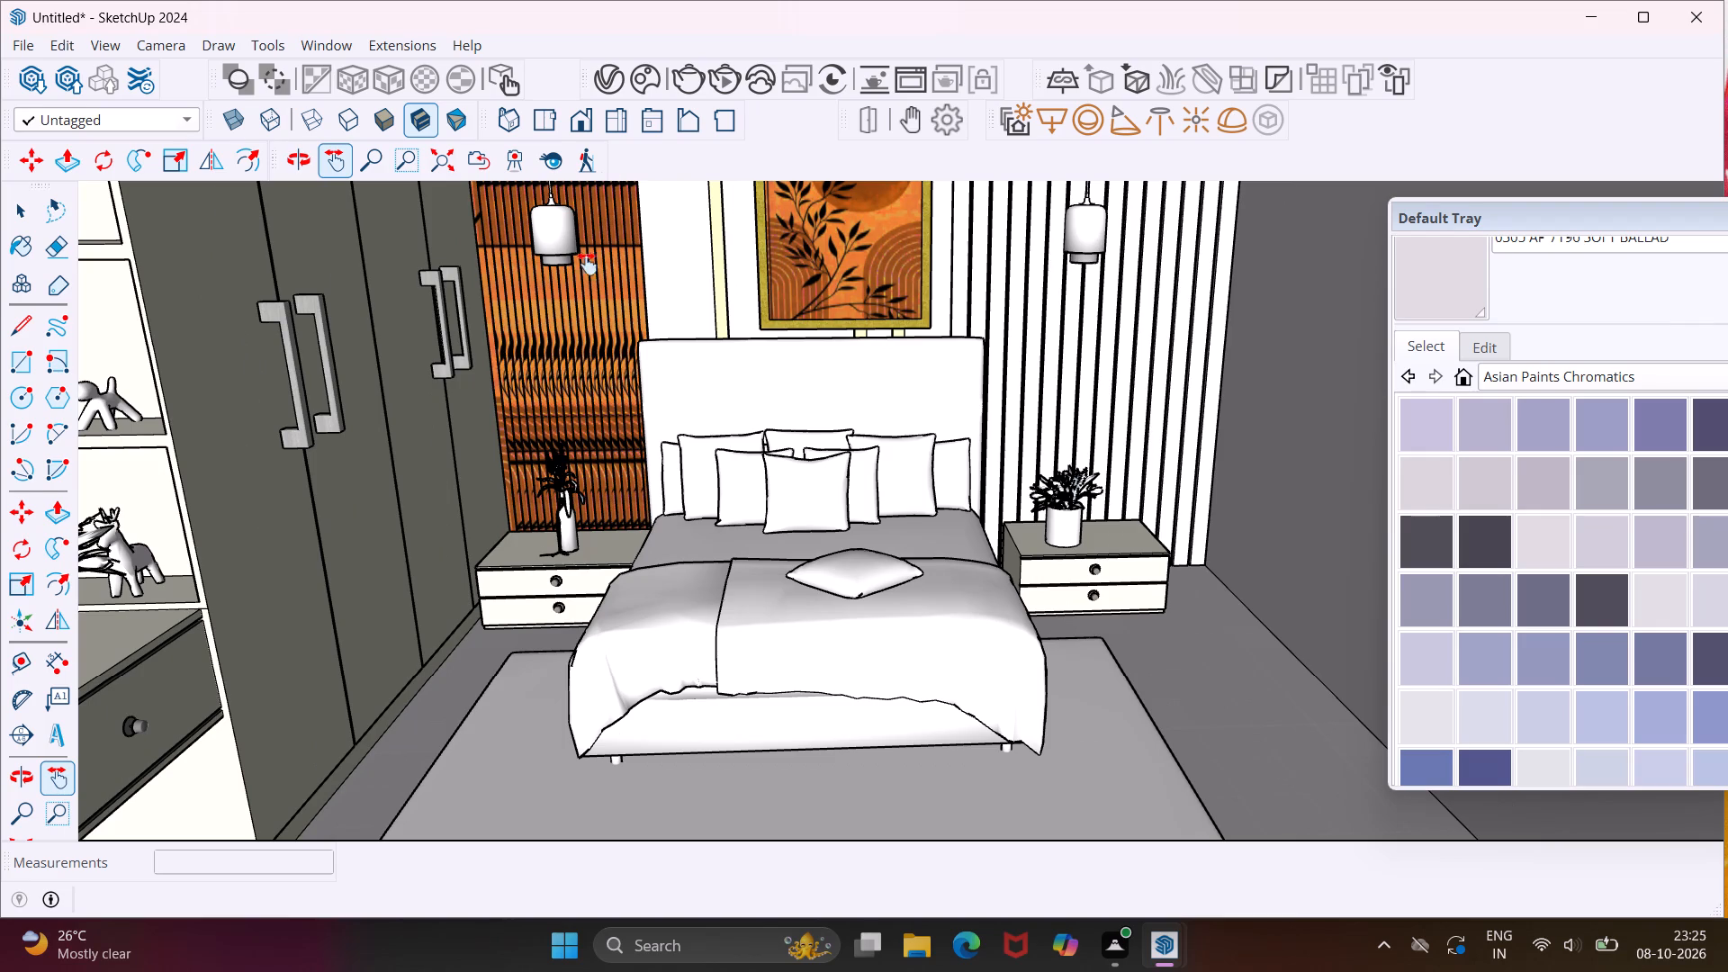
pyautogui.click(626, 86)
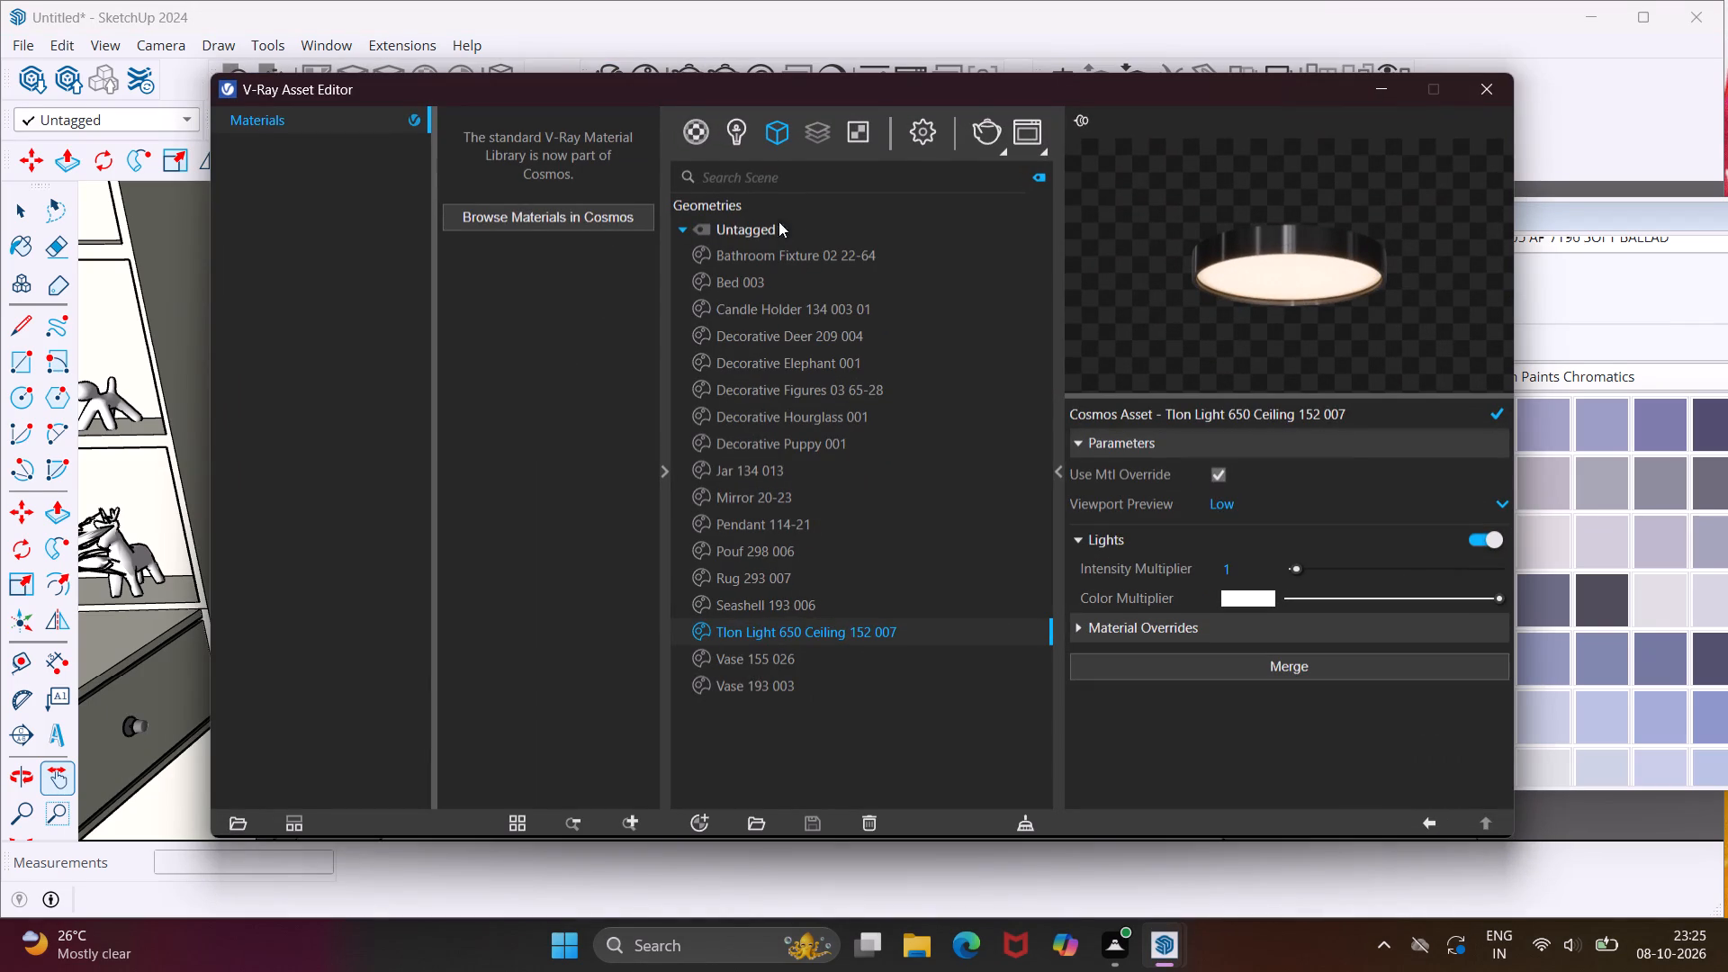
pyautogui.click(916, 126)
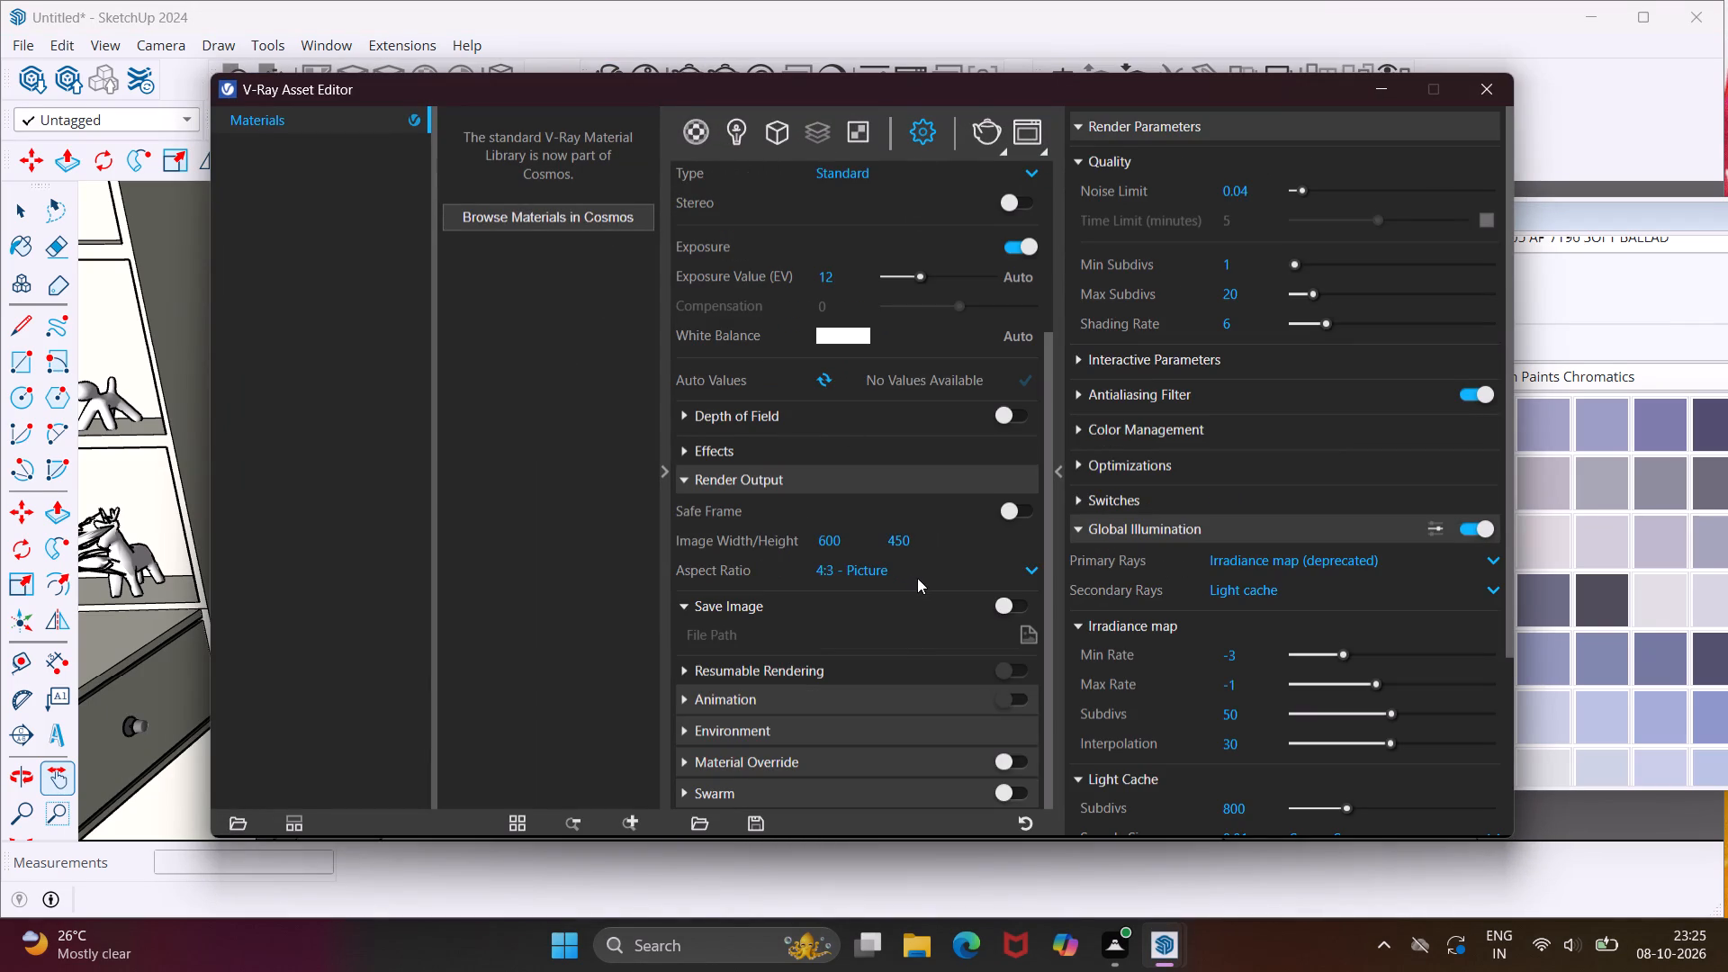
pyautogui.click(1005, 513)
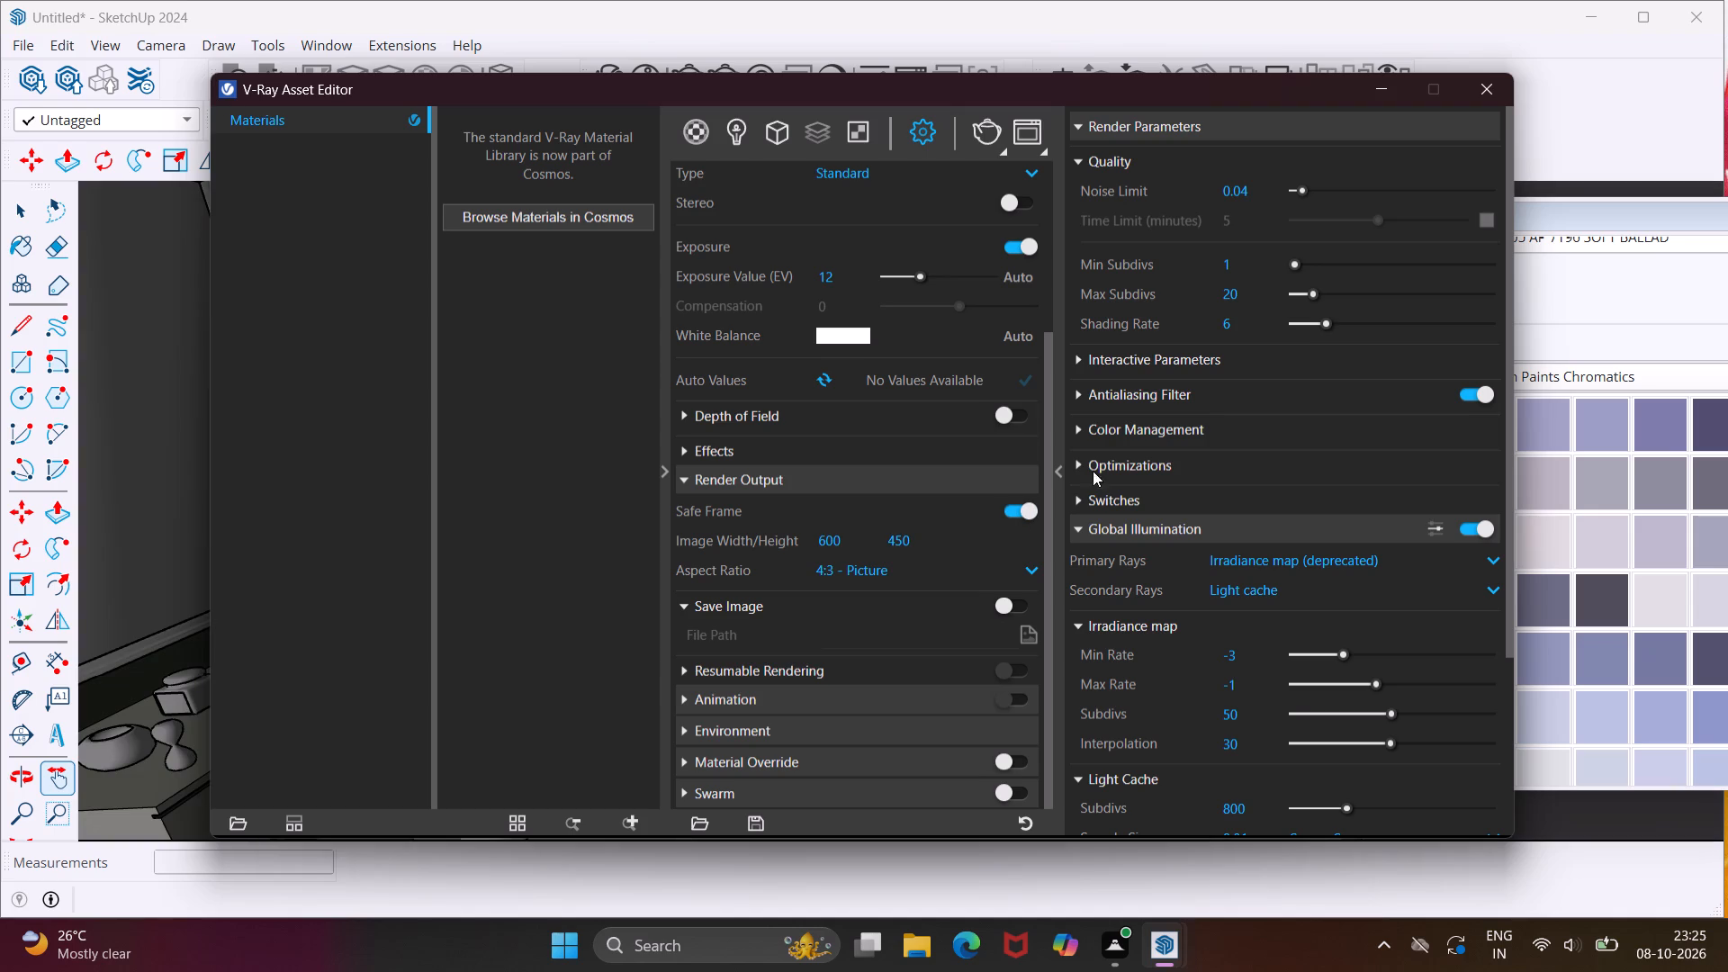
pyautogui.moveTo(1478, 99); pyautogui.dragTo(1468, 94)
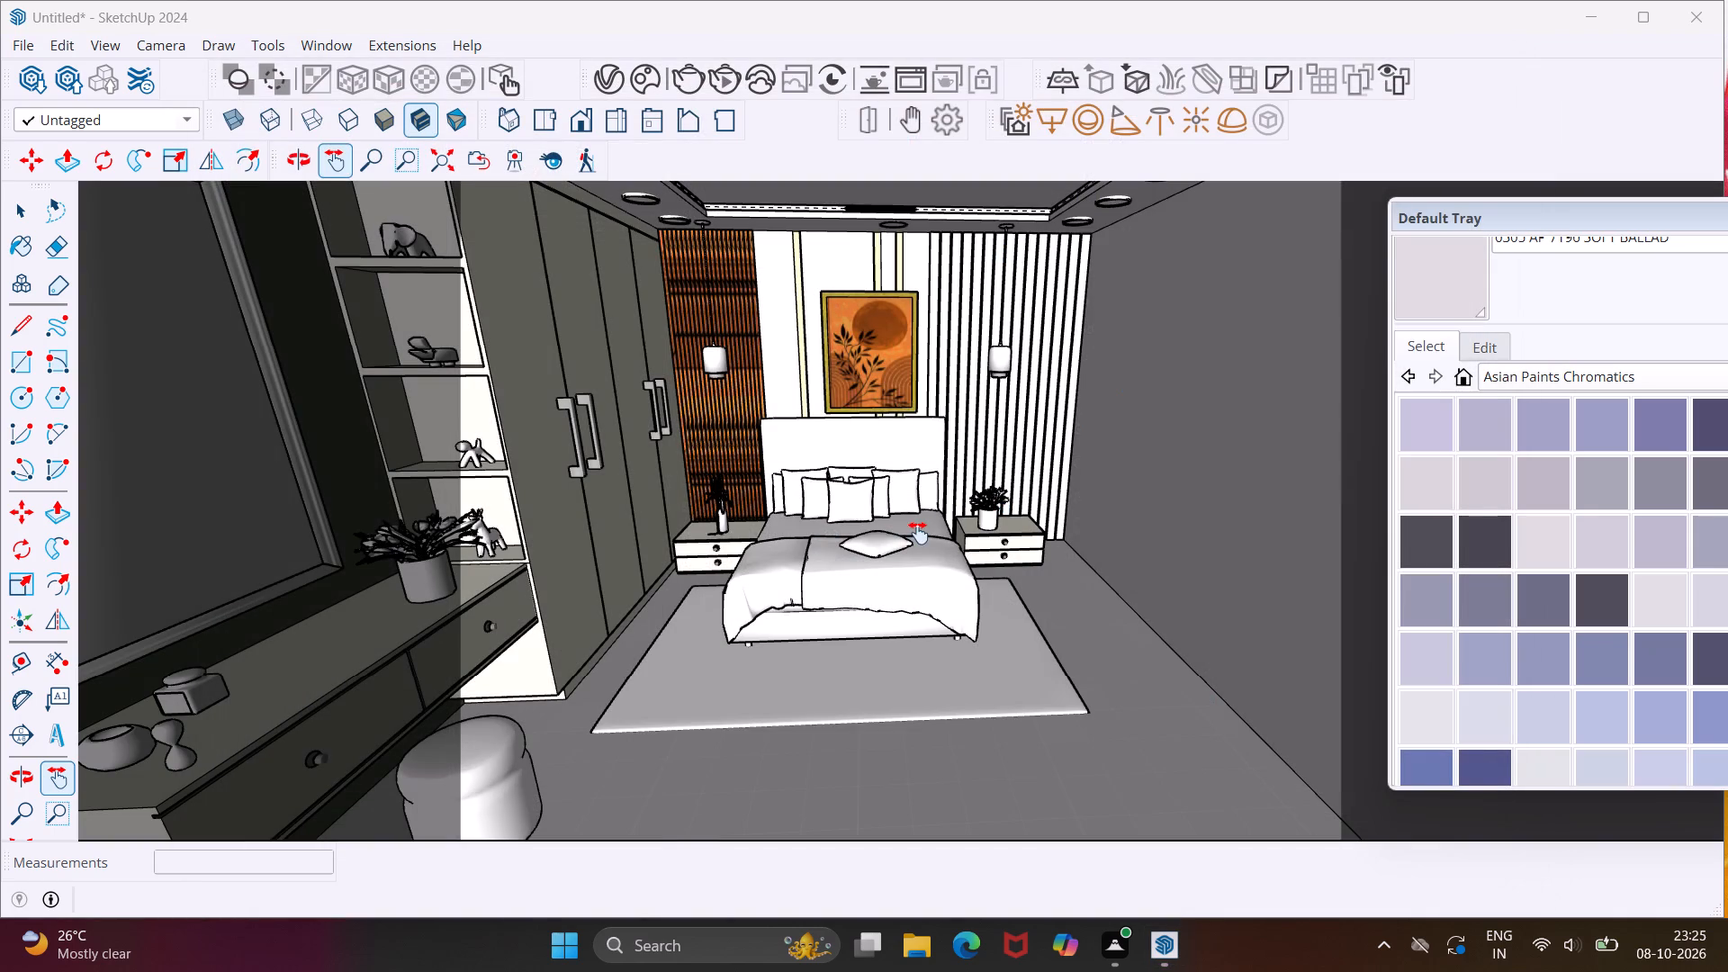
# Frame the interior view inside the safe frame, angled to take in the mirror, vanity, wardrobe and bed.
pyautogui.moveTo(677, 687); pyautogui.dragTo(728, 683)
pyautogui.moveTo(729, 682); pyautogui.dragTo(709, 674, button='middle')
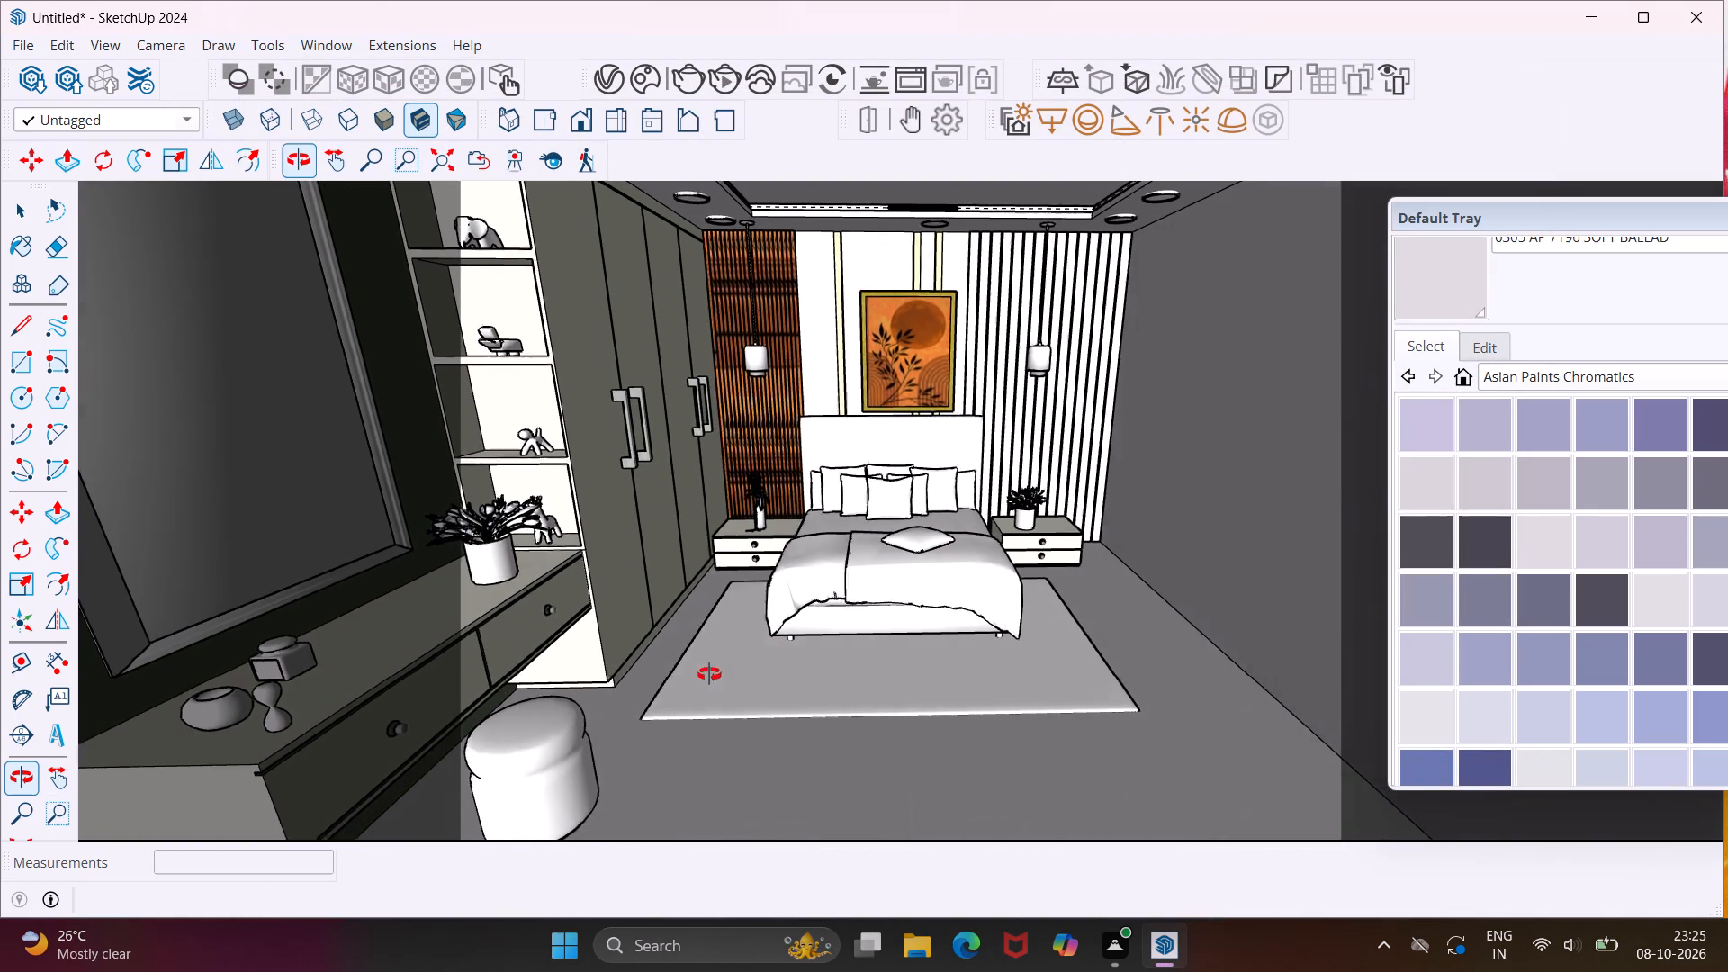
pyautogui.moveTo(709, 674); pyautogui.dragTo(635, 648, button='middle')
pyautogui.moveTo(630, 671); pyautogui.dragTo(709, 653)
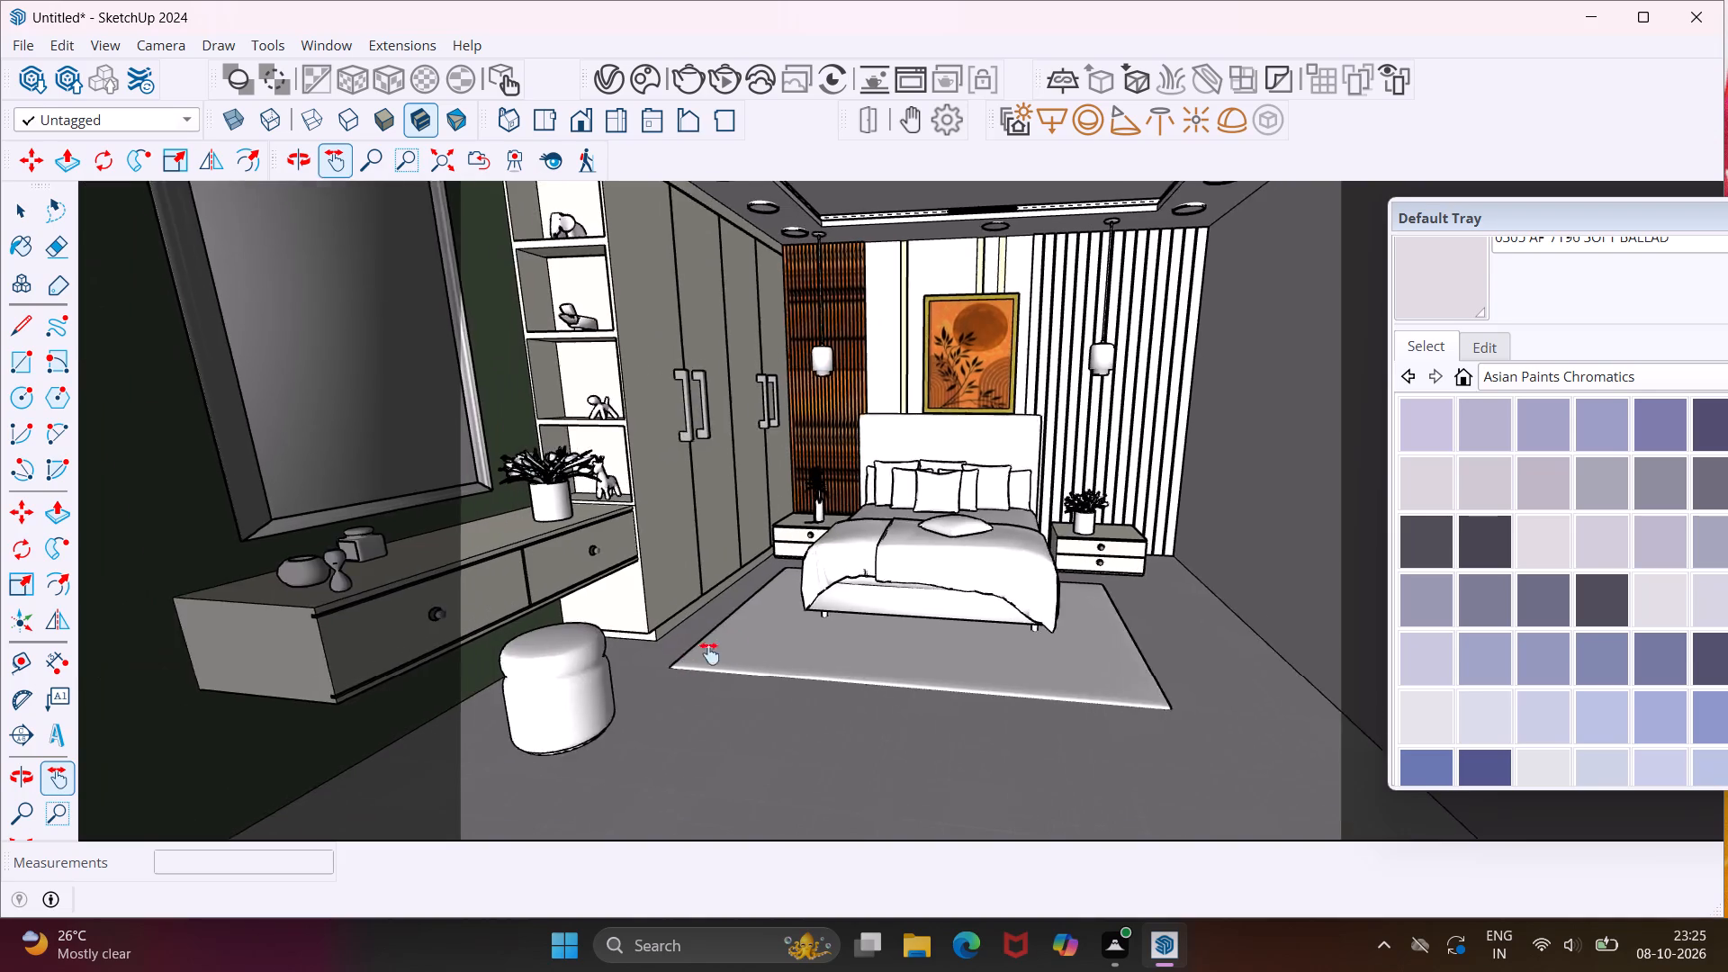
pyautogui.moveTo(709, 653); pyautogui.dragTo(771, 643)
pyautogui.moveTo(771, 643); pyautogui.dragTo(741, 639, button='middle')
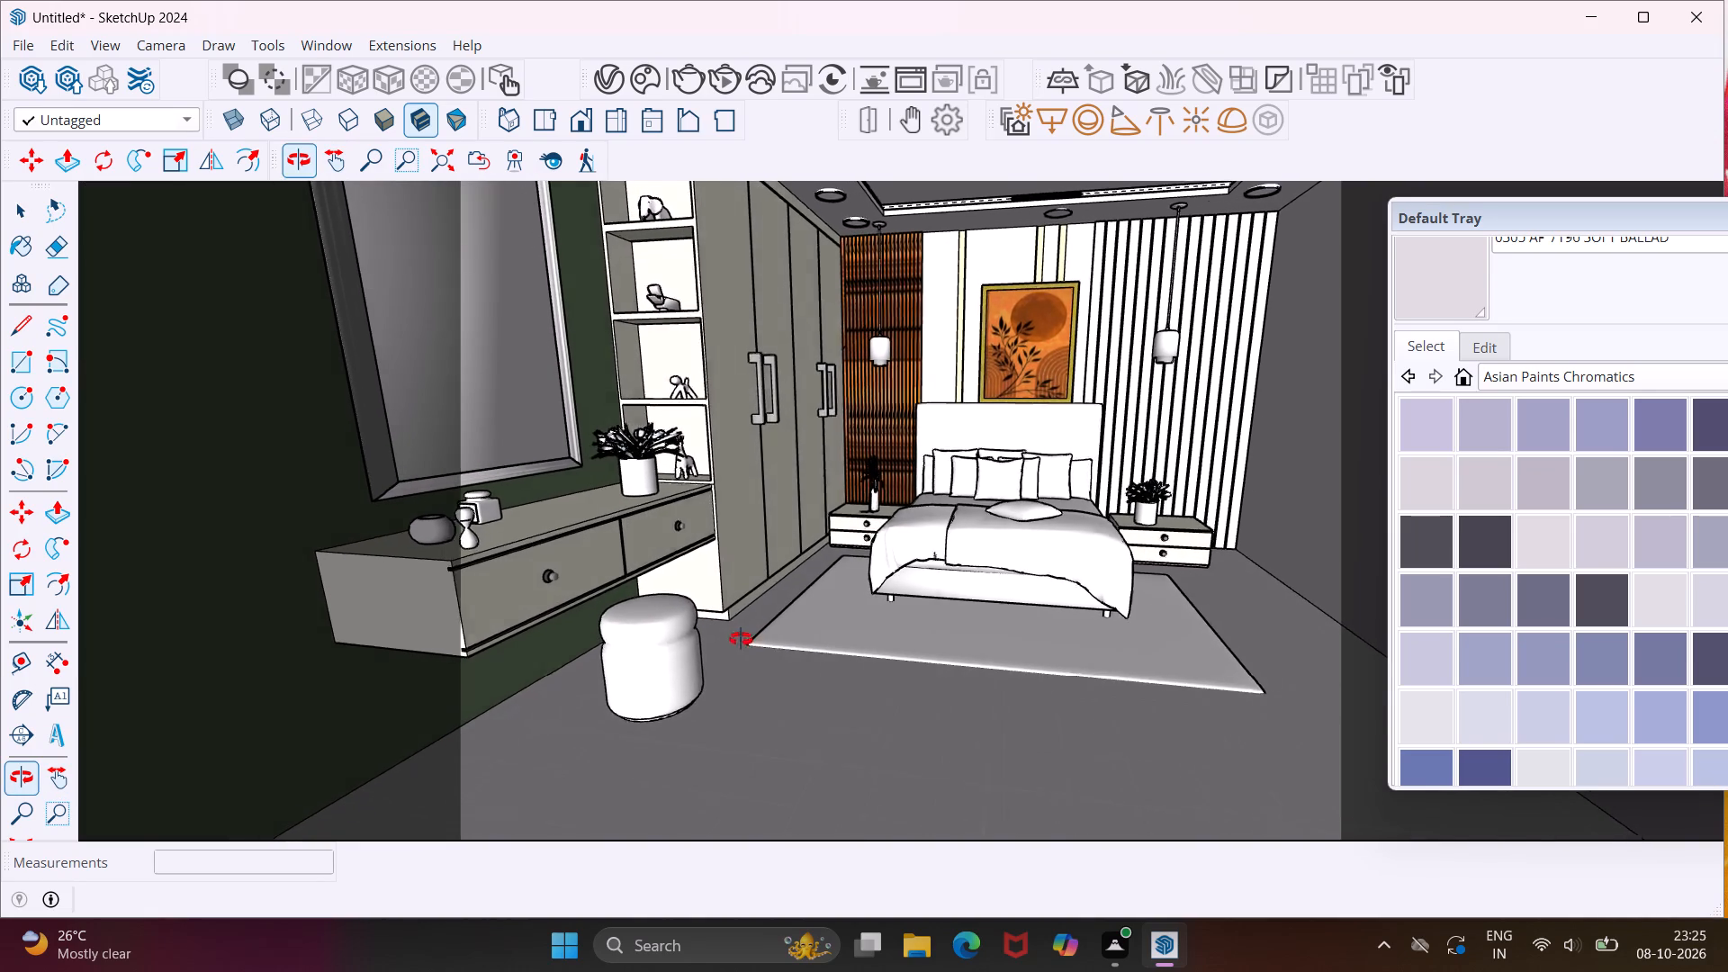
pyautogui.moveTo(741, 639); pyautogui.dragTo(676, 648, button='middle')
pyautogui.moveTo(676, 648); pyautogui.dragTo(742, 648)
pyautogui.moveTo(774, 661); pyautogui.dragTo(773, 661, button='middle')
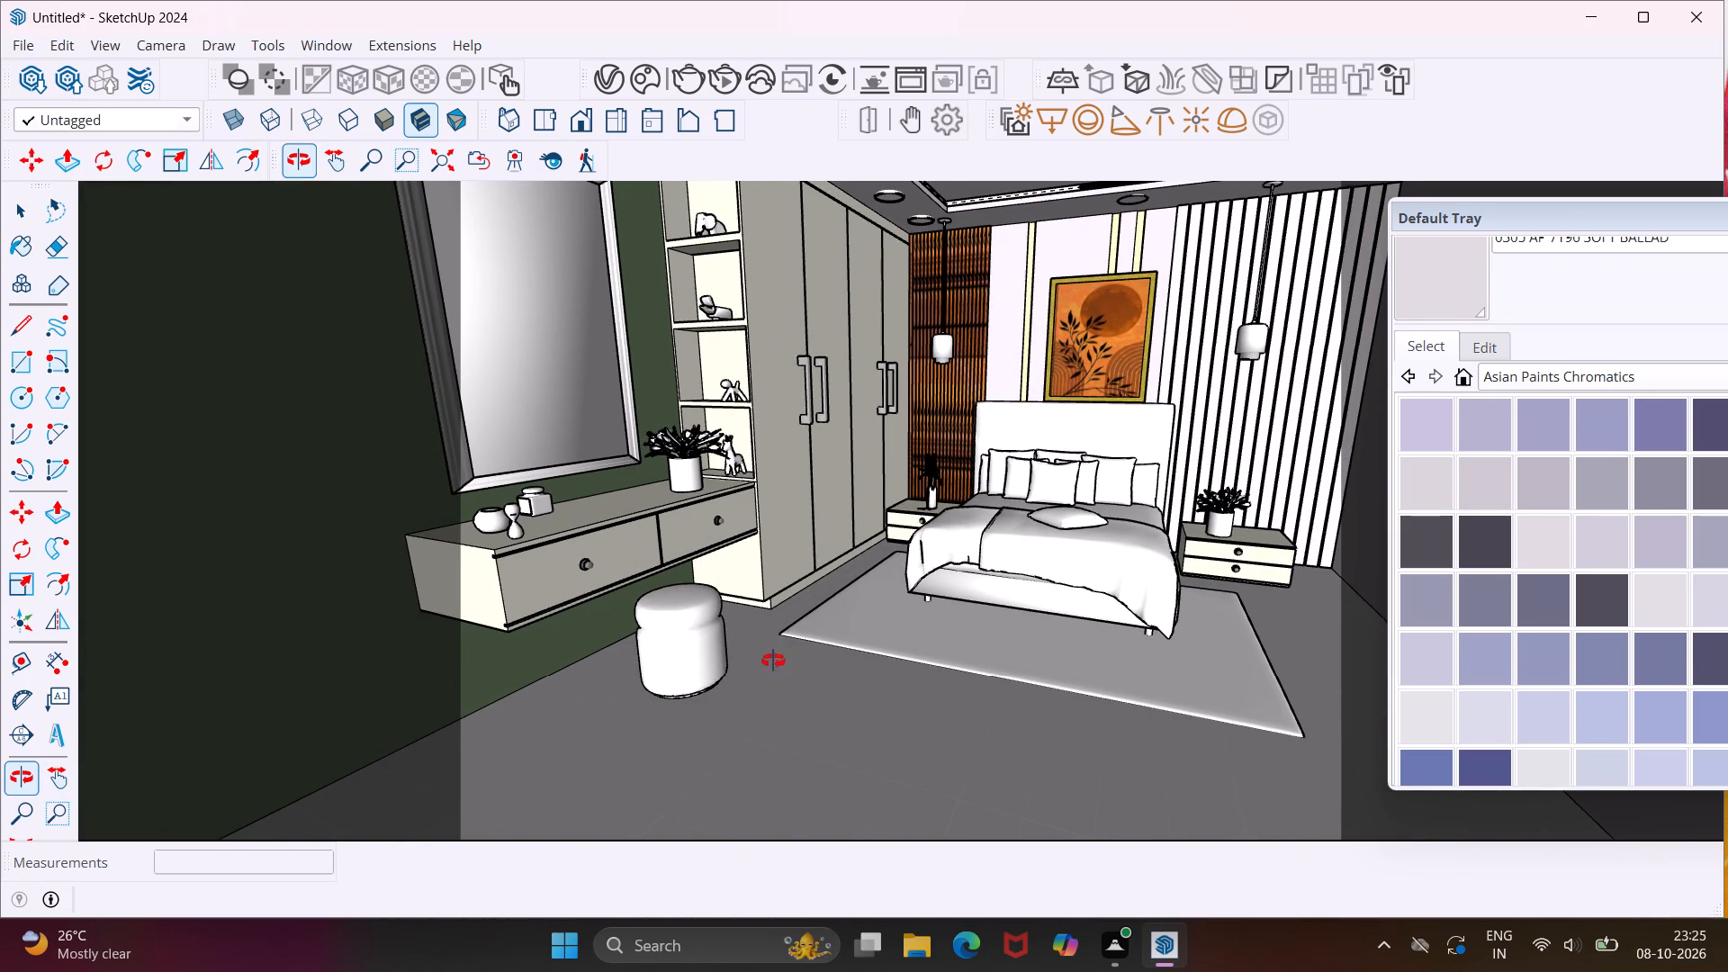
pyautogui.moveTo(773, 661); pyautogui.dragTo(715, 661, button='middle')
pyautogui.moveTo(714, 661); pyautogui.dragTo(713, 691)
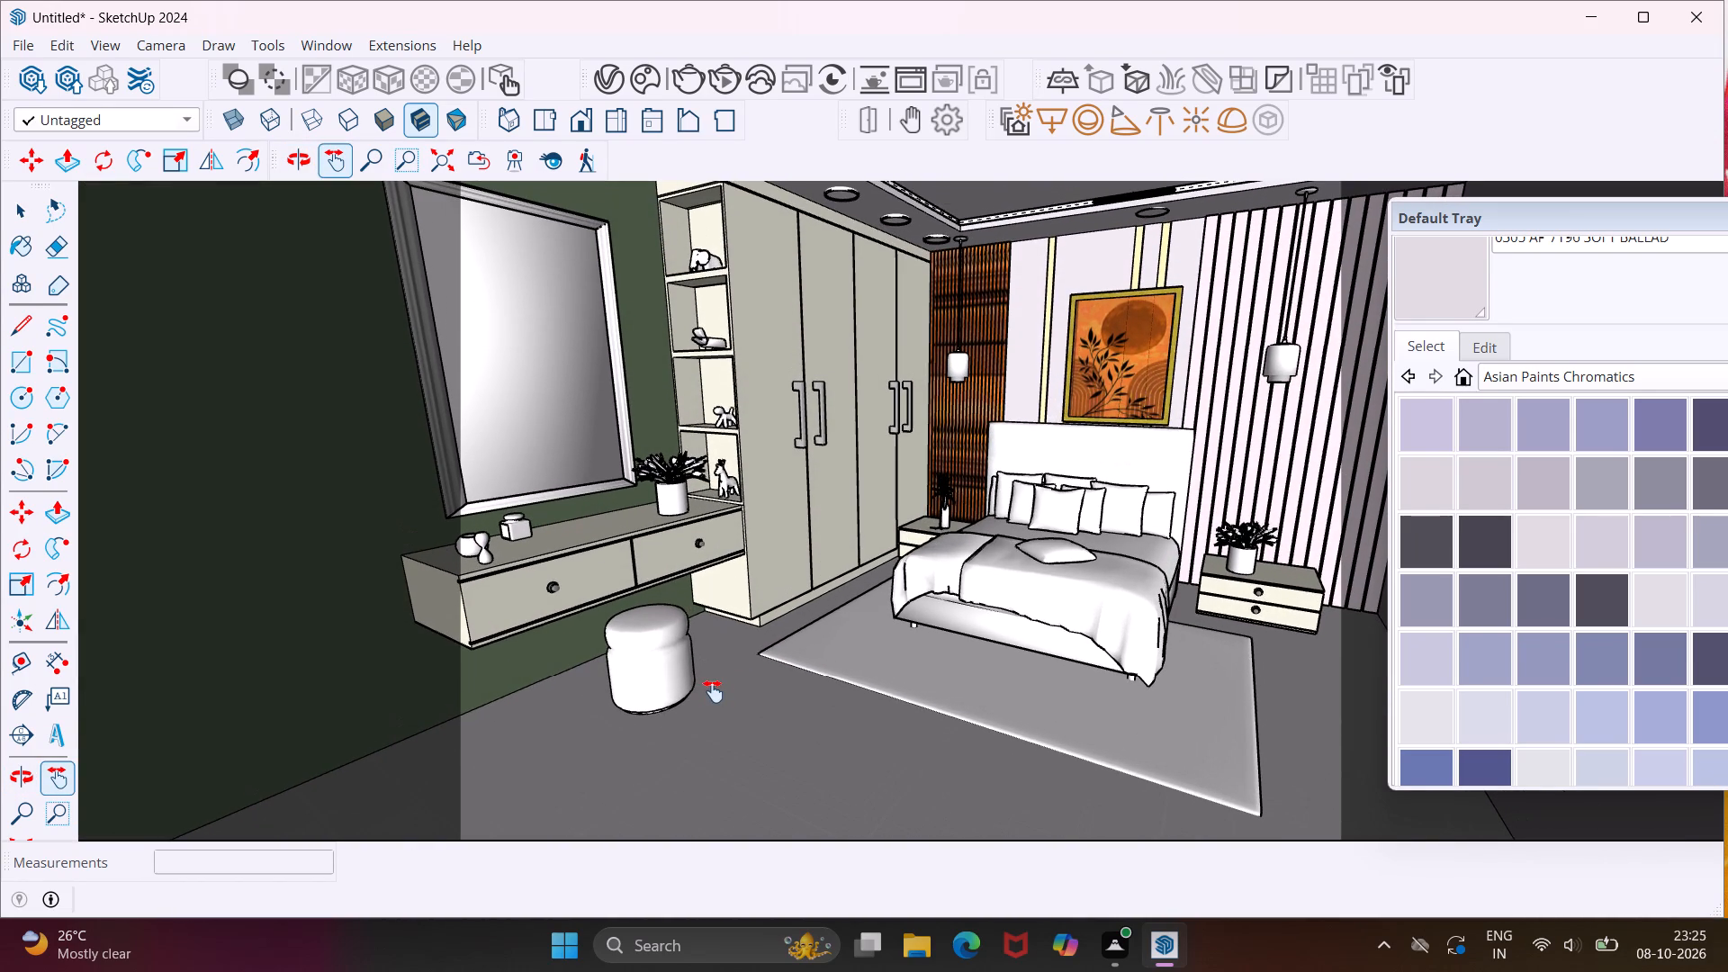
pyautogui.moveTo(713, 691); pyautogui.dragTo(726, 692)
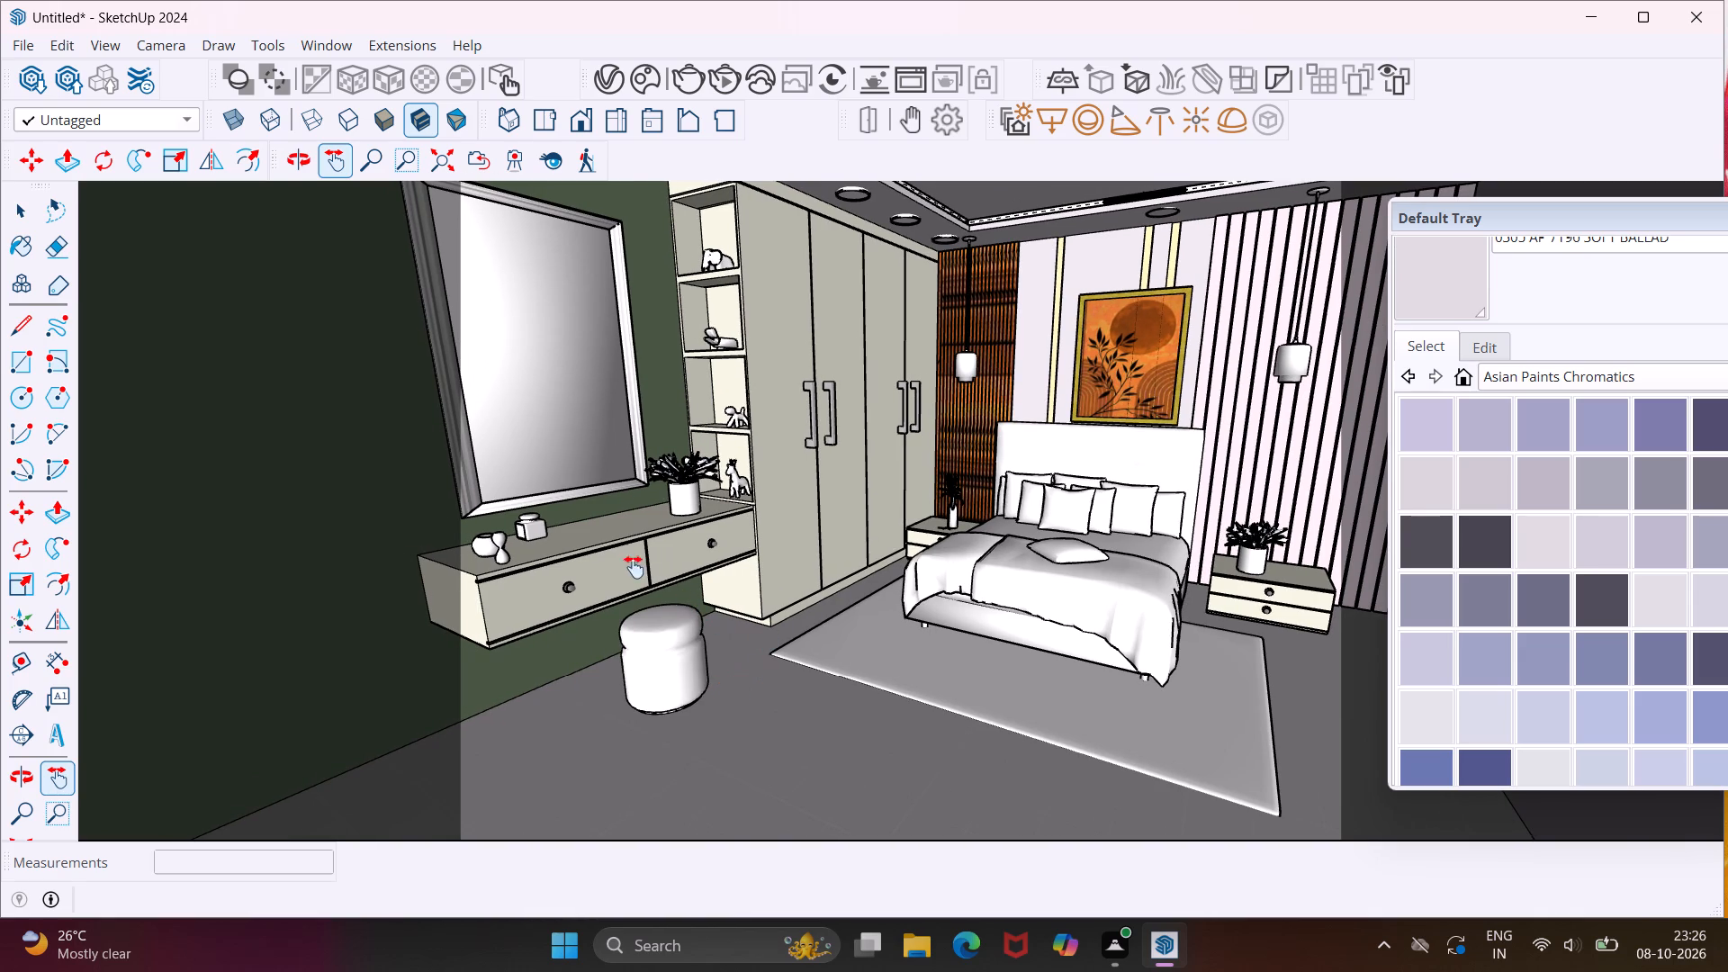
pyautogui.moveTo(575, 558); pyautogui.dragTo(697, 570)
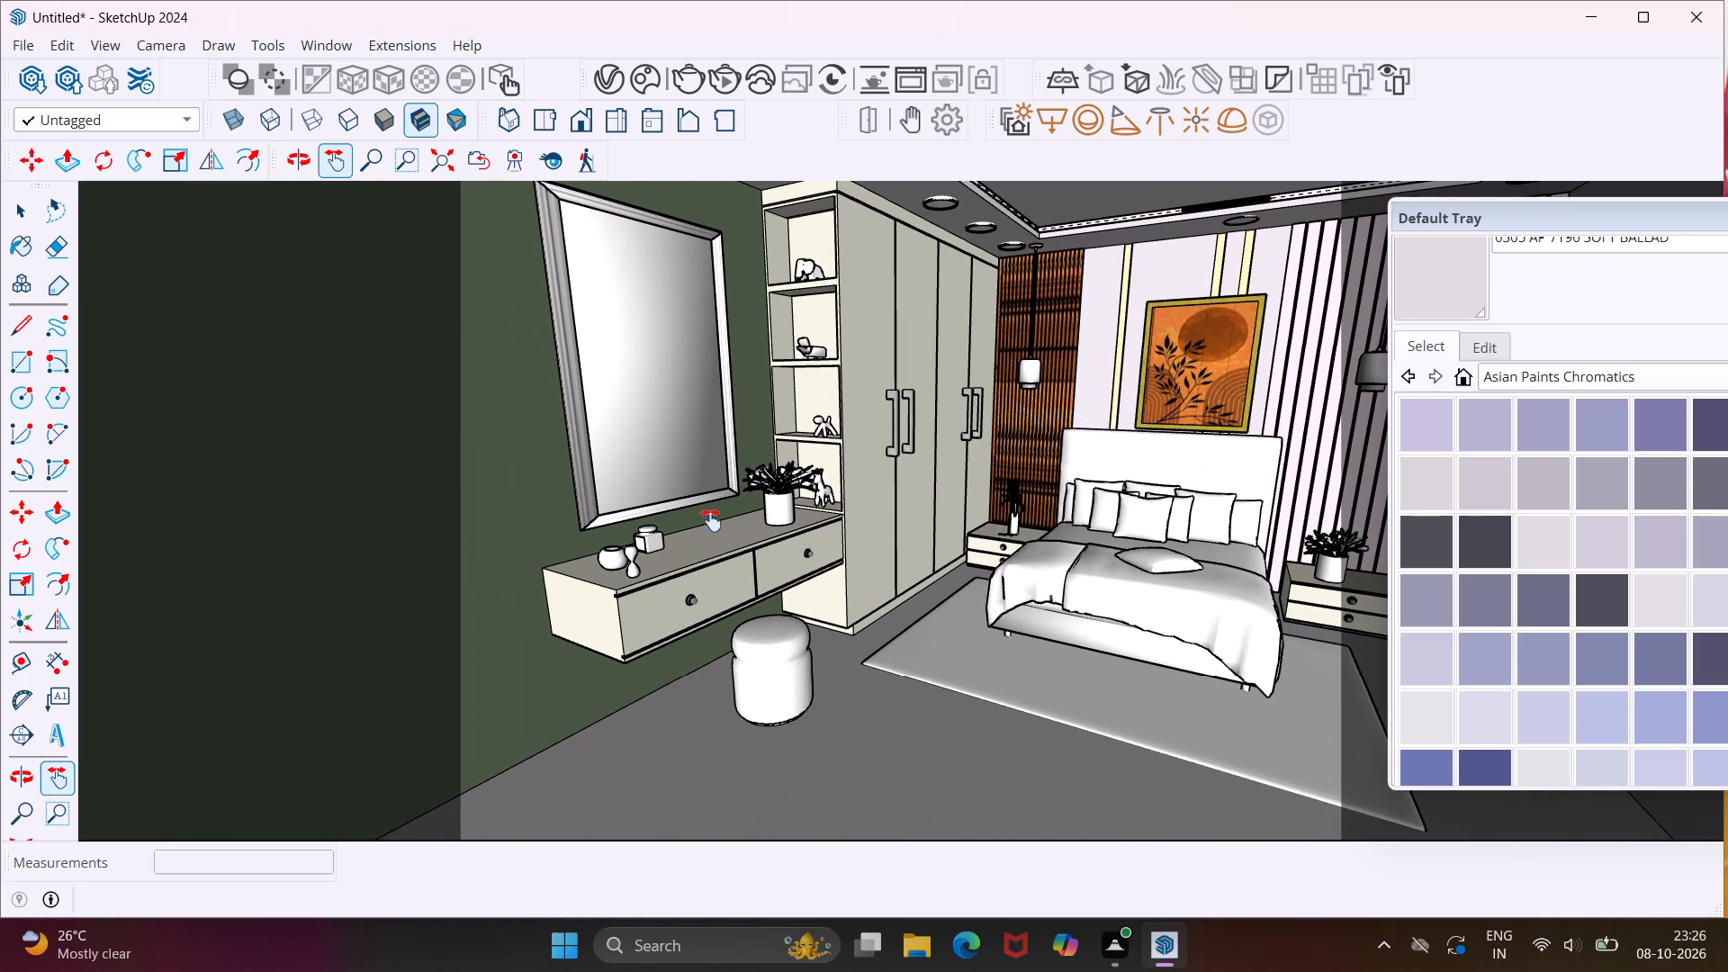
# Create a new V-Ray Emissive material.
pyautogui.click(613, 81)
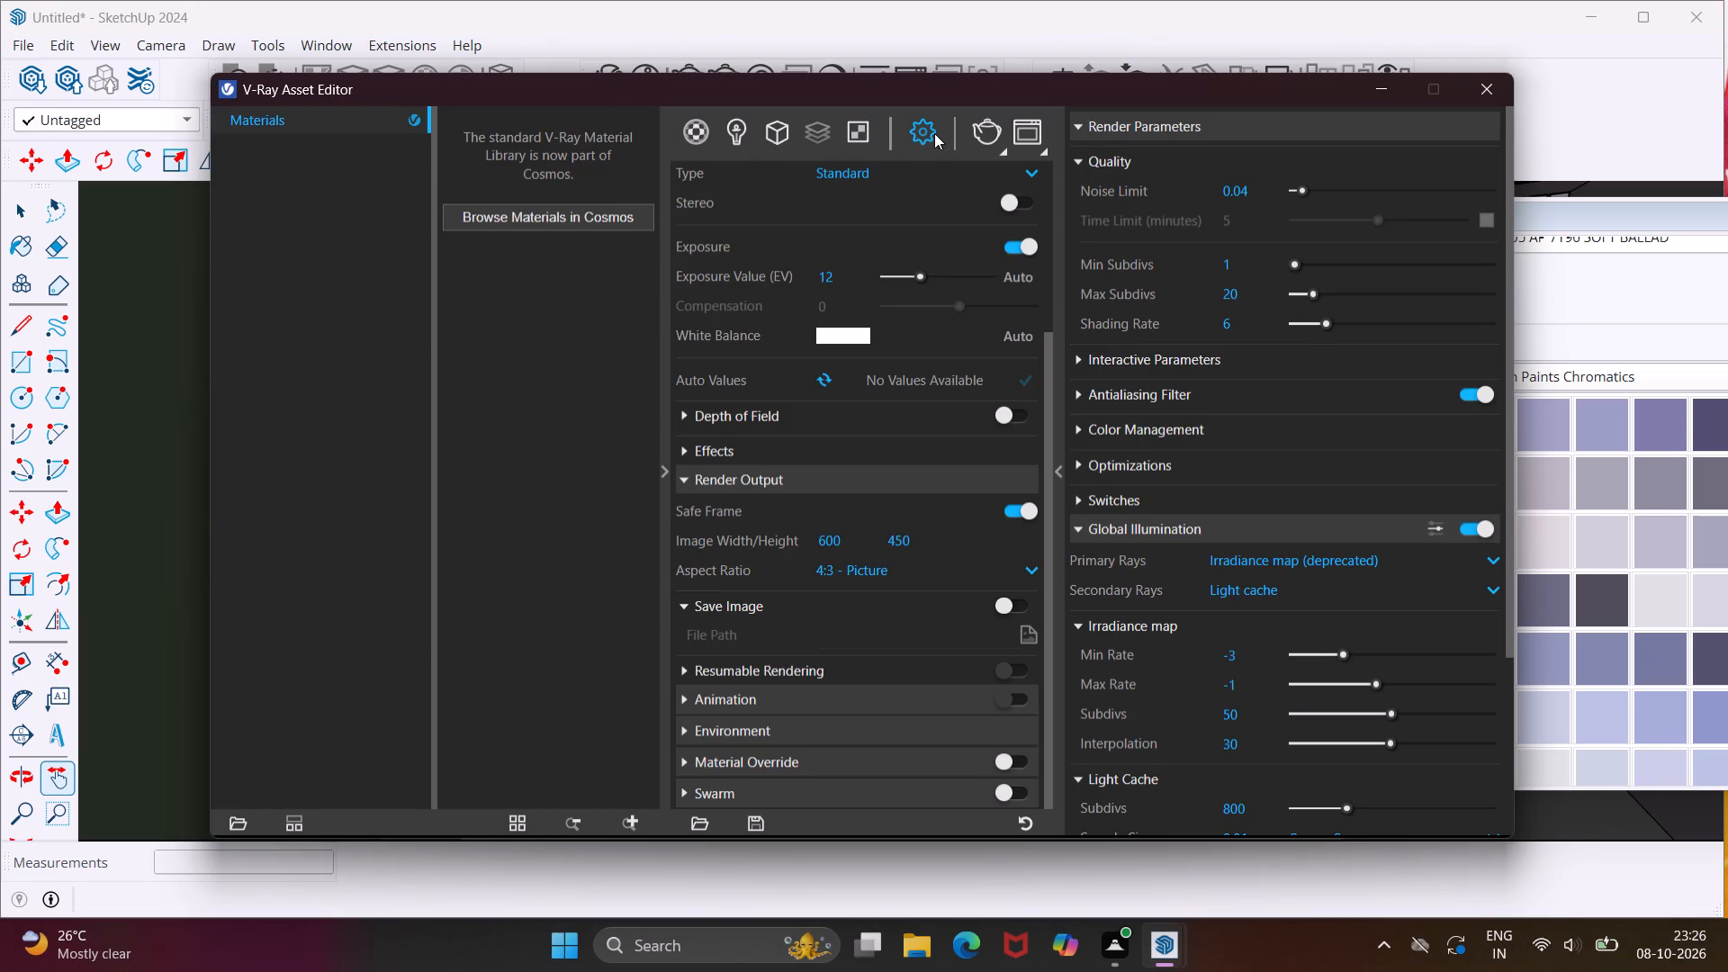
pyautogui.click(732, 139)
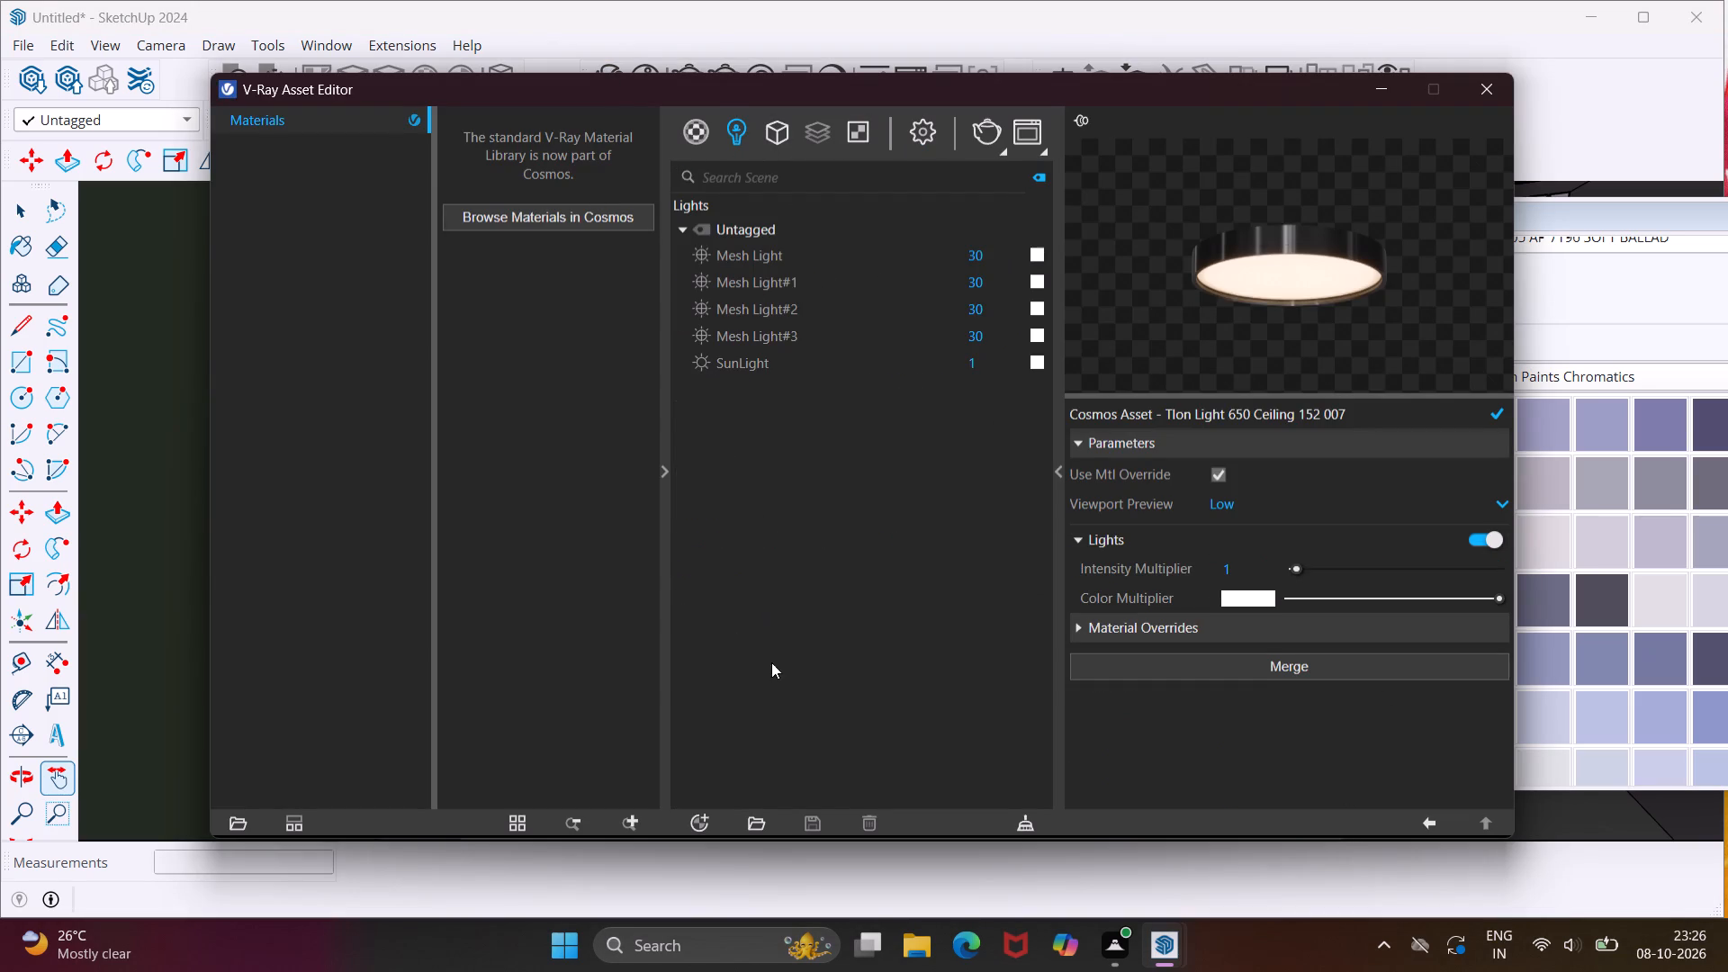
pyautogui.click(701, 829)
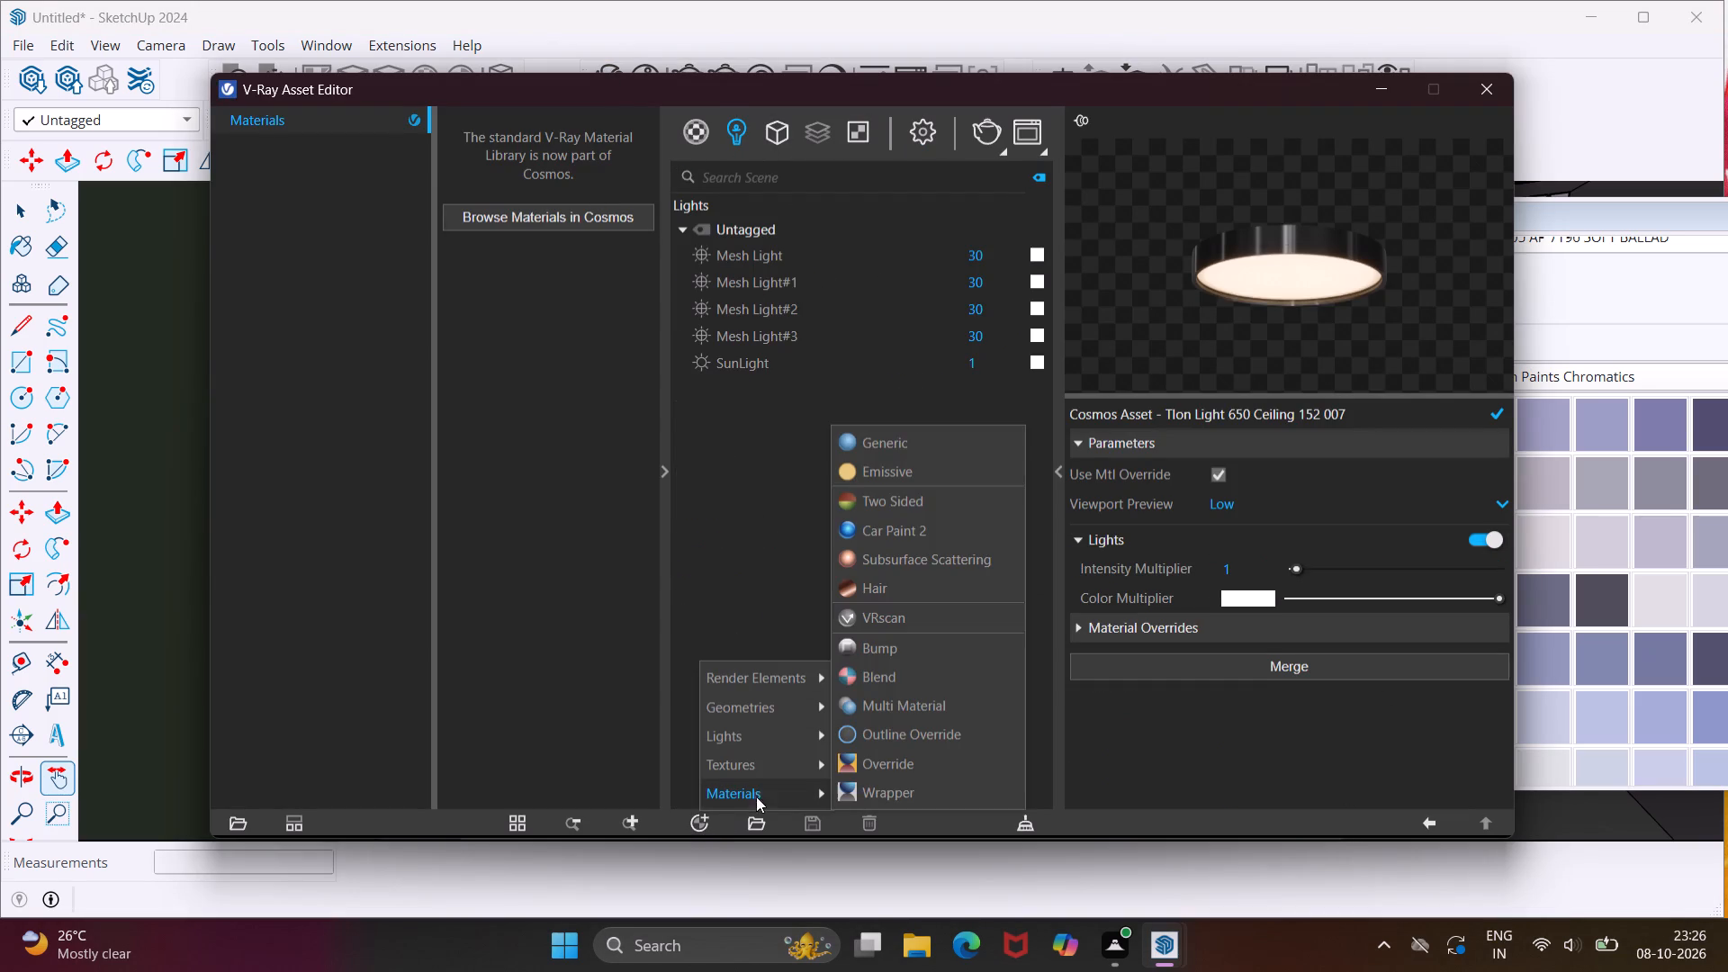
pyautogui.click(941, 474)
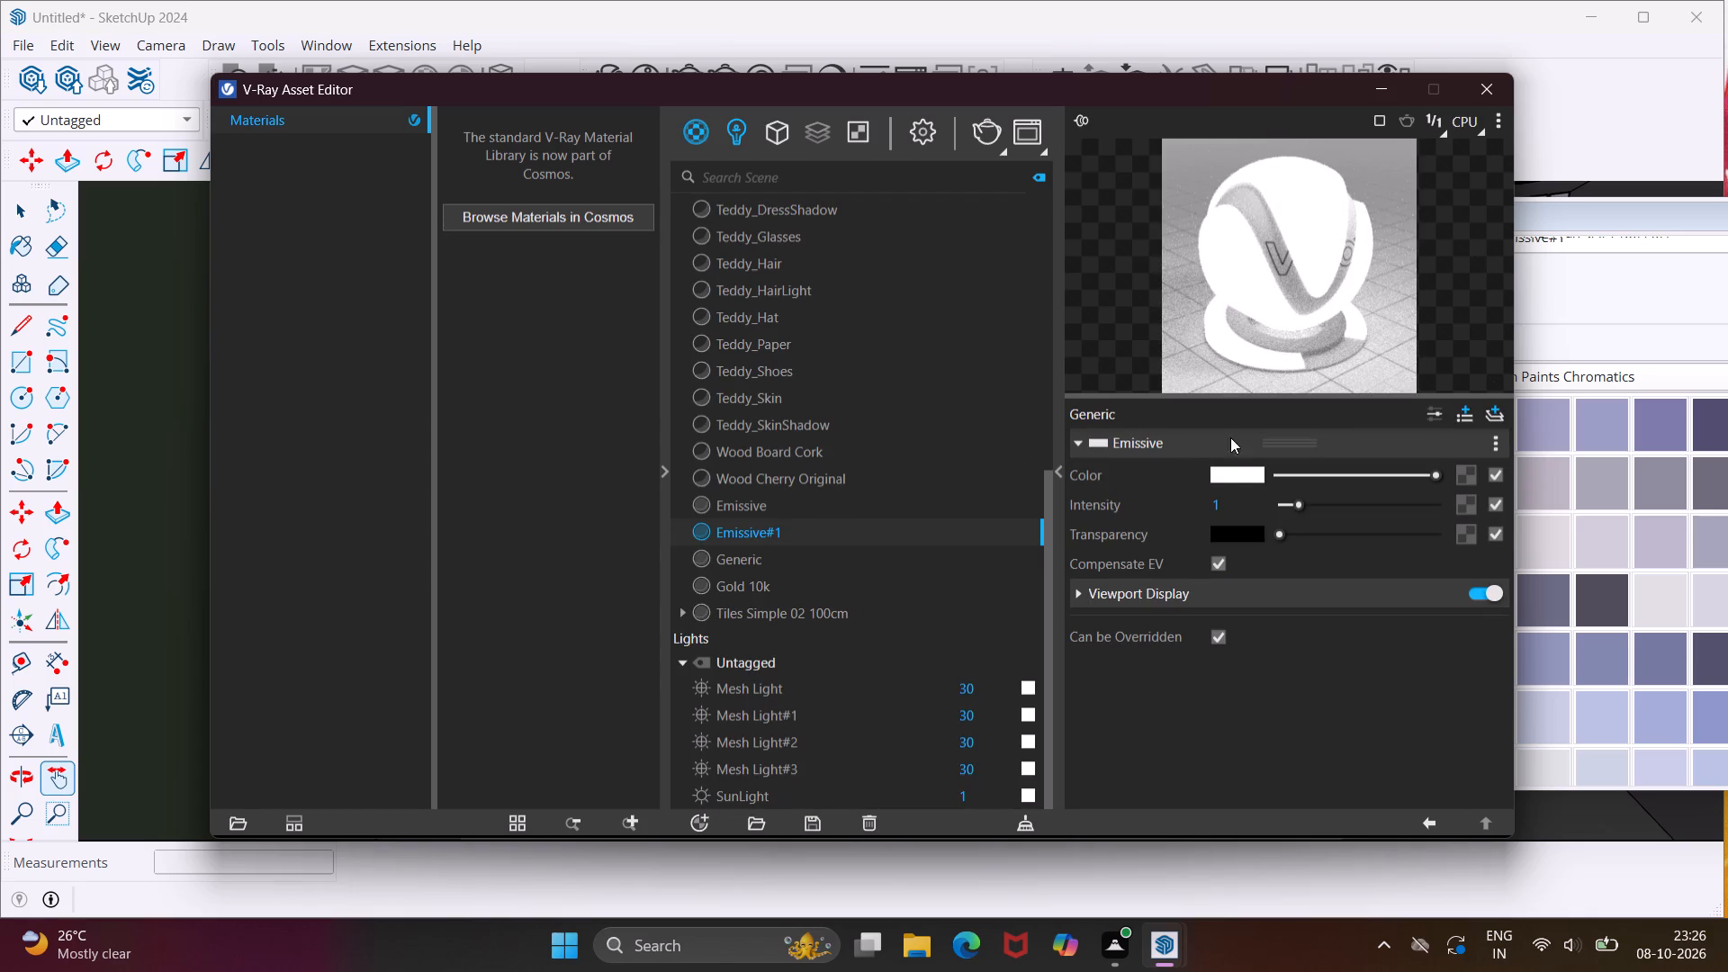
# Set the new emissive material's colour to a pale yellow with RGB 0.907, 0.909, 0.735.
pyautogui.click(1248, 480)
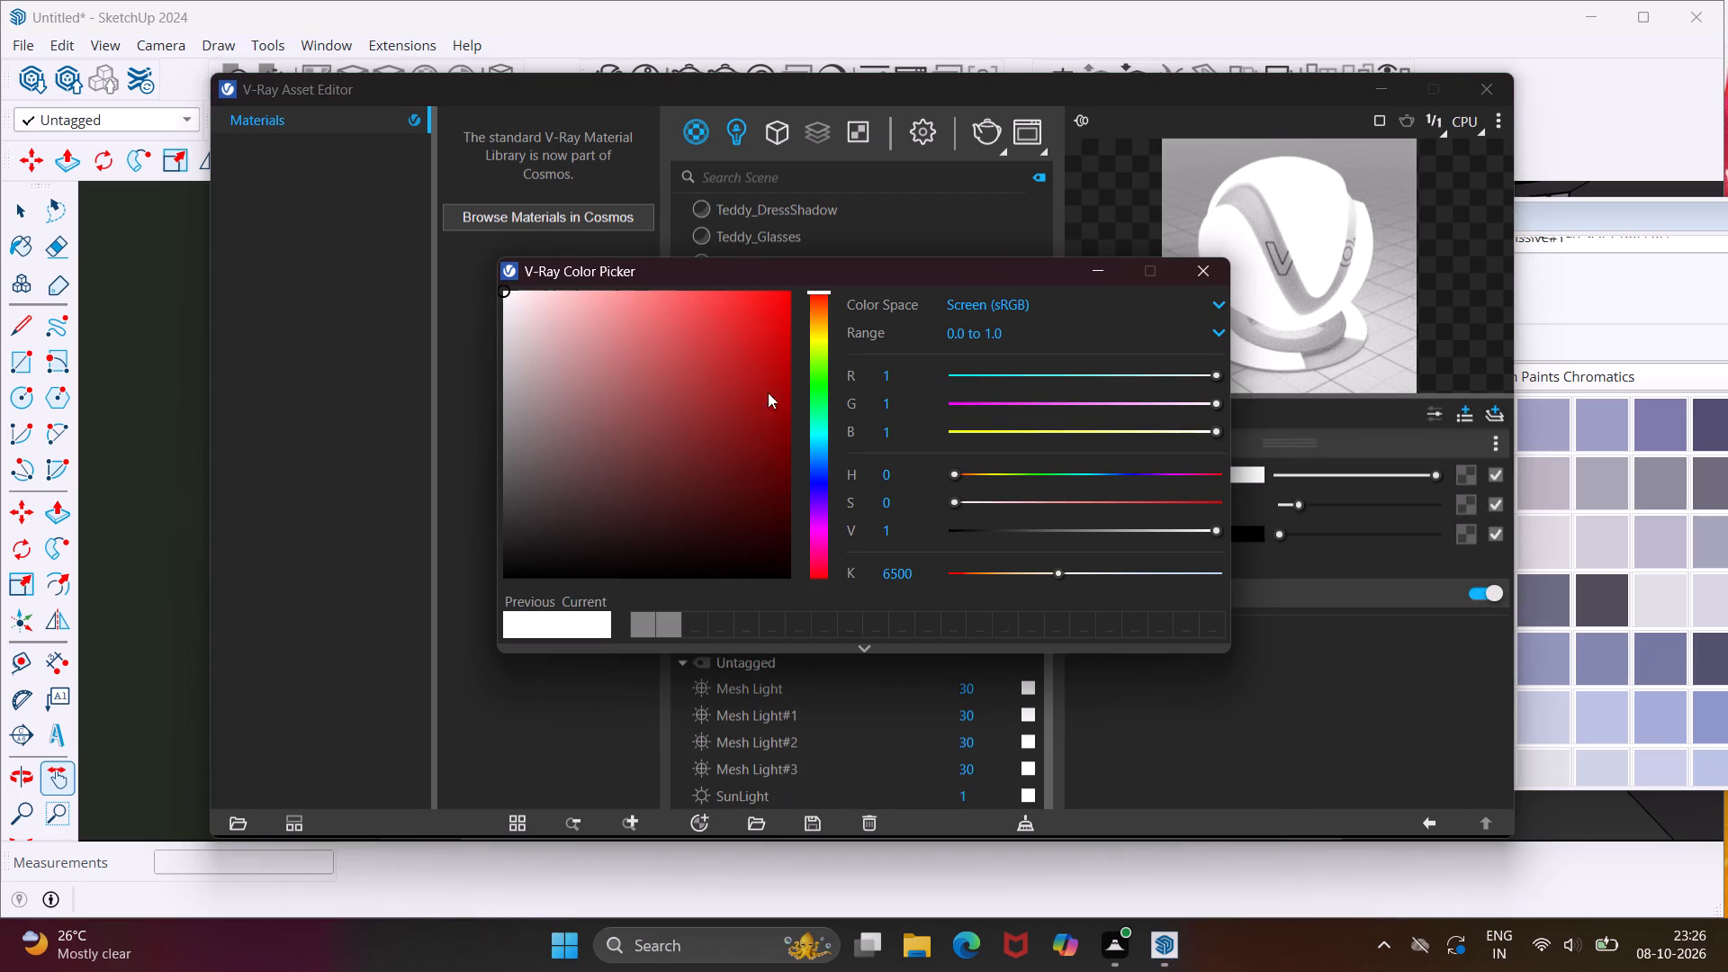
pyautogui.click(822, 328)
pyautogui.click(816, 340)
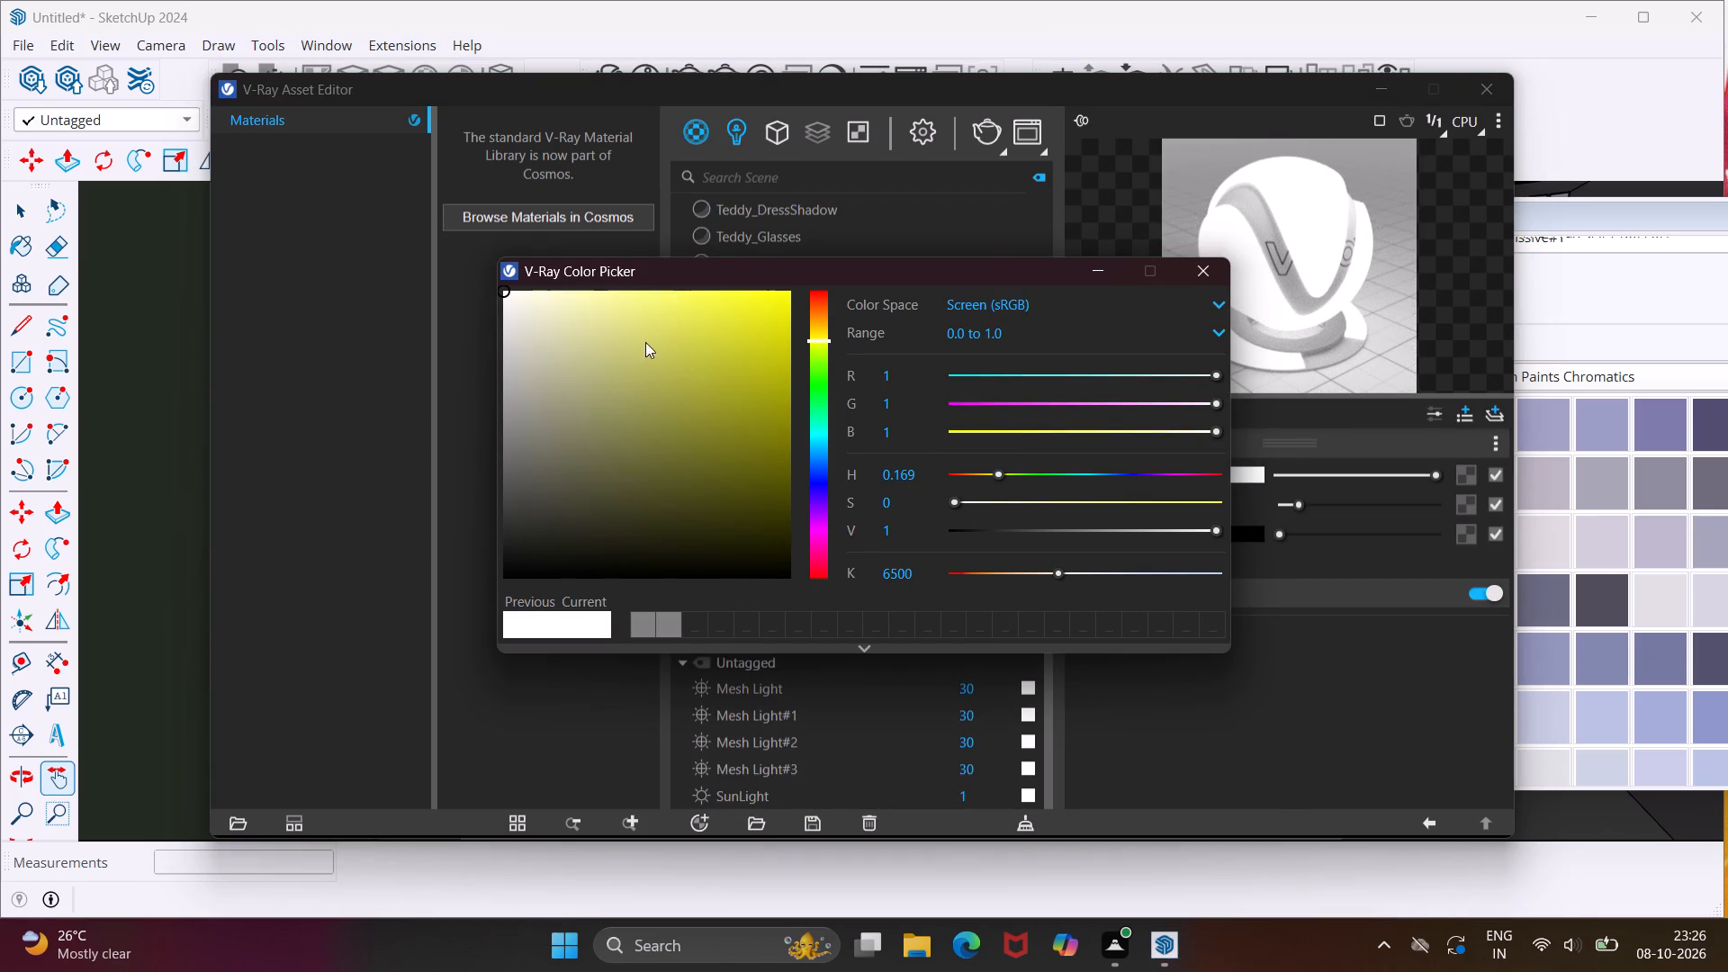
pyautogui.click(609, 317)
pyautogui.click(585, 307)
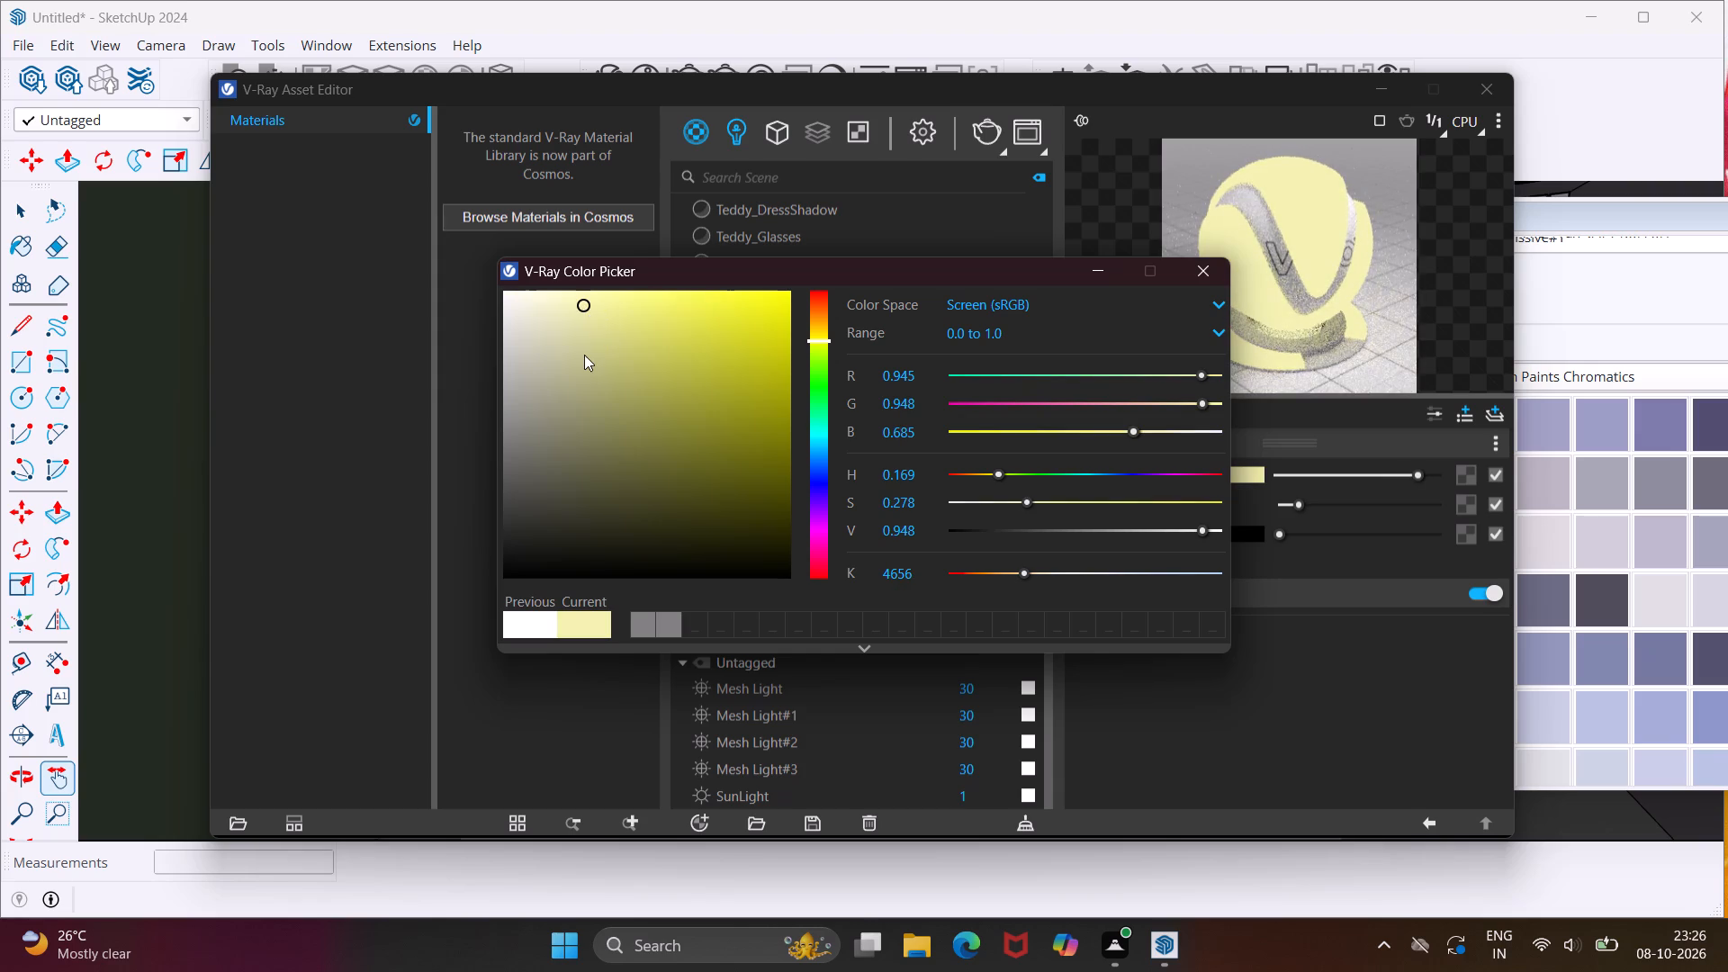
pyautogui.click(595, 318)
pyautogui.click(570, 318)
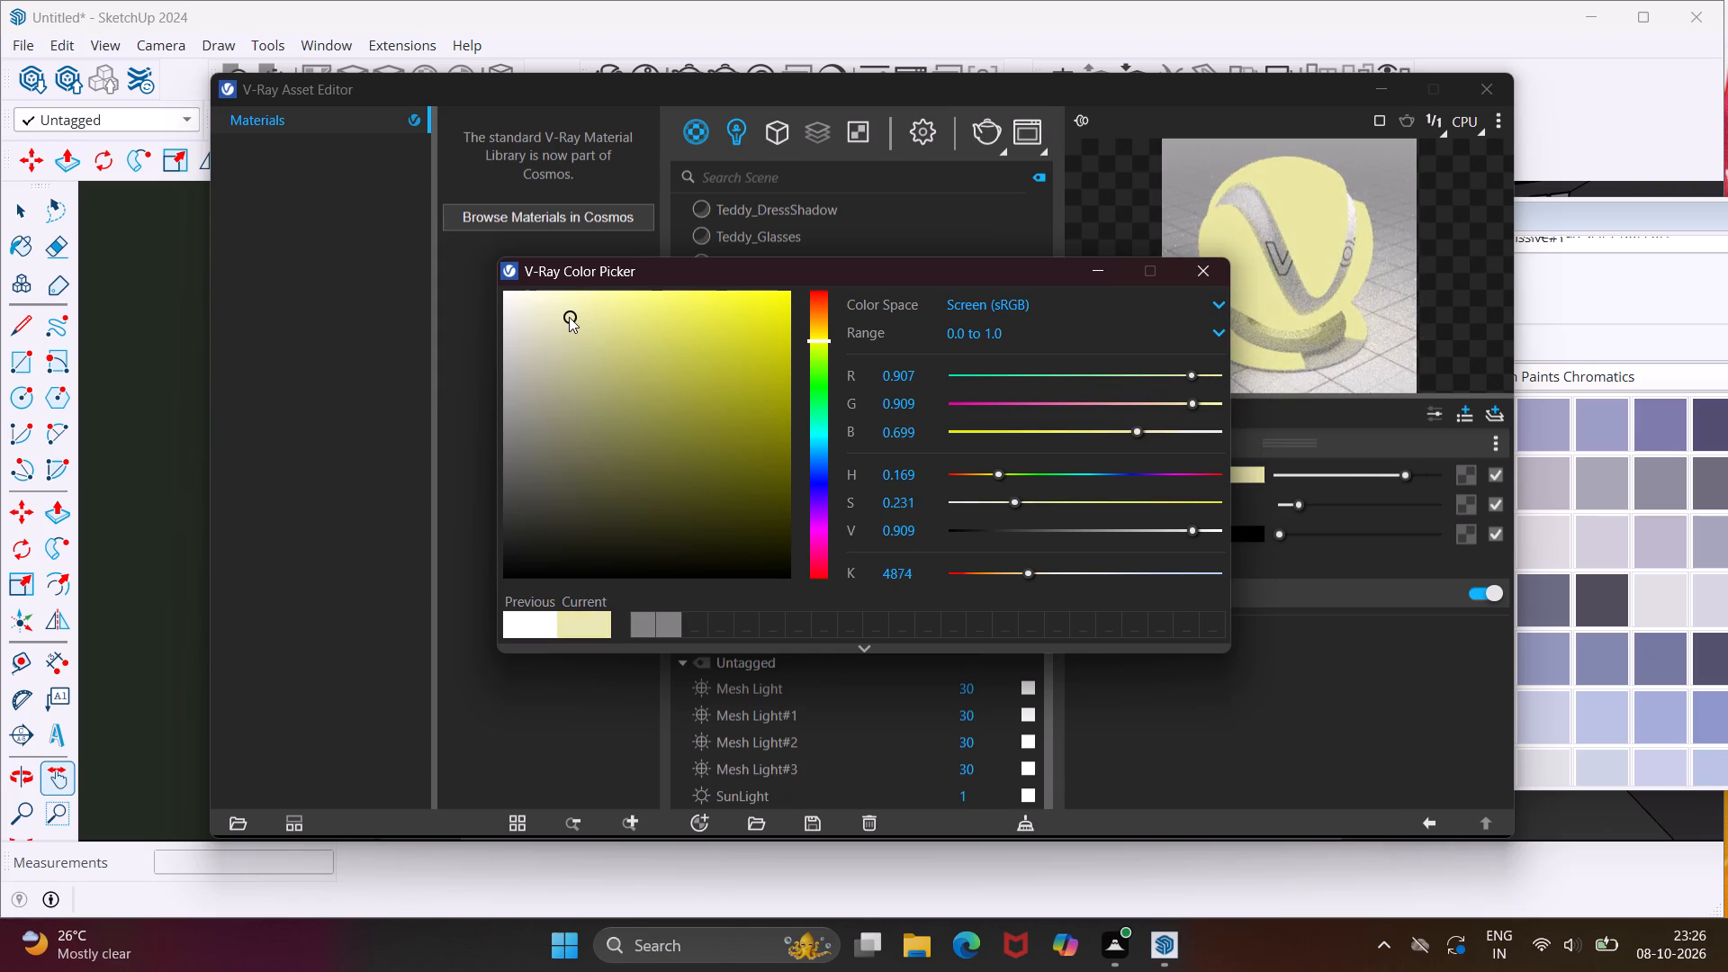
pyautogui.click(575, 360)
pyautogui.click(559, 318)
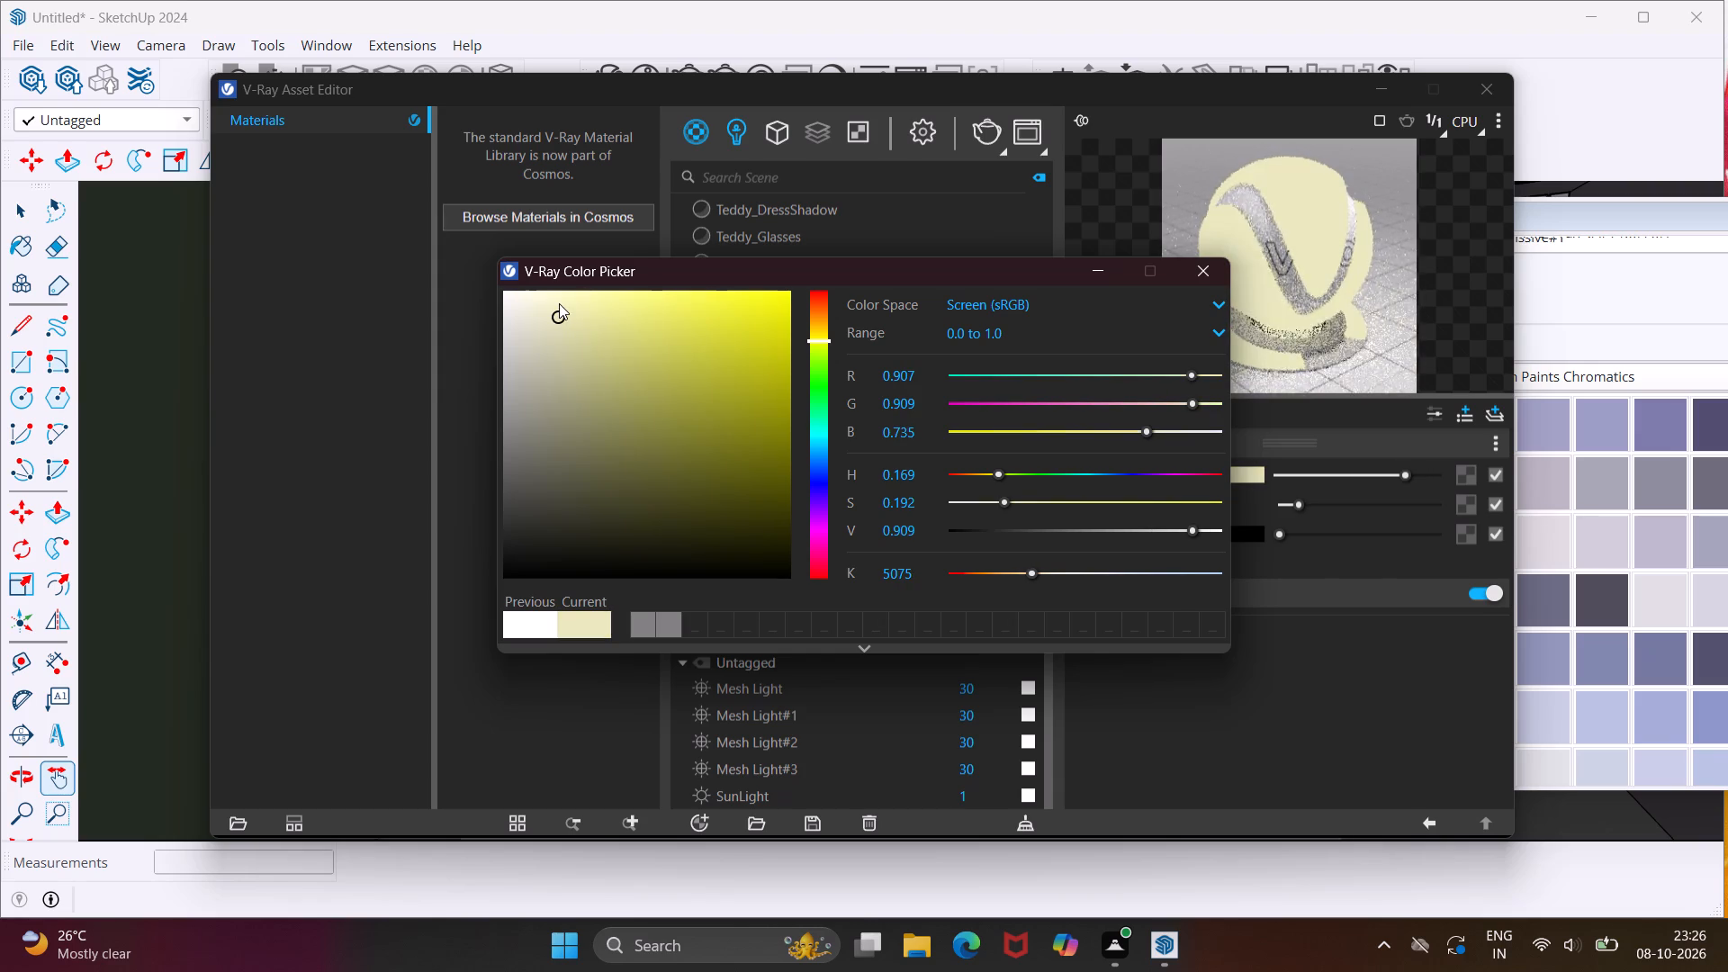
pyautogui.click(1200, 260)
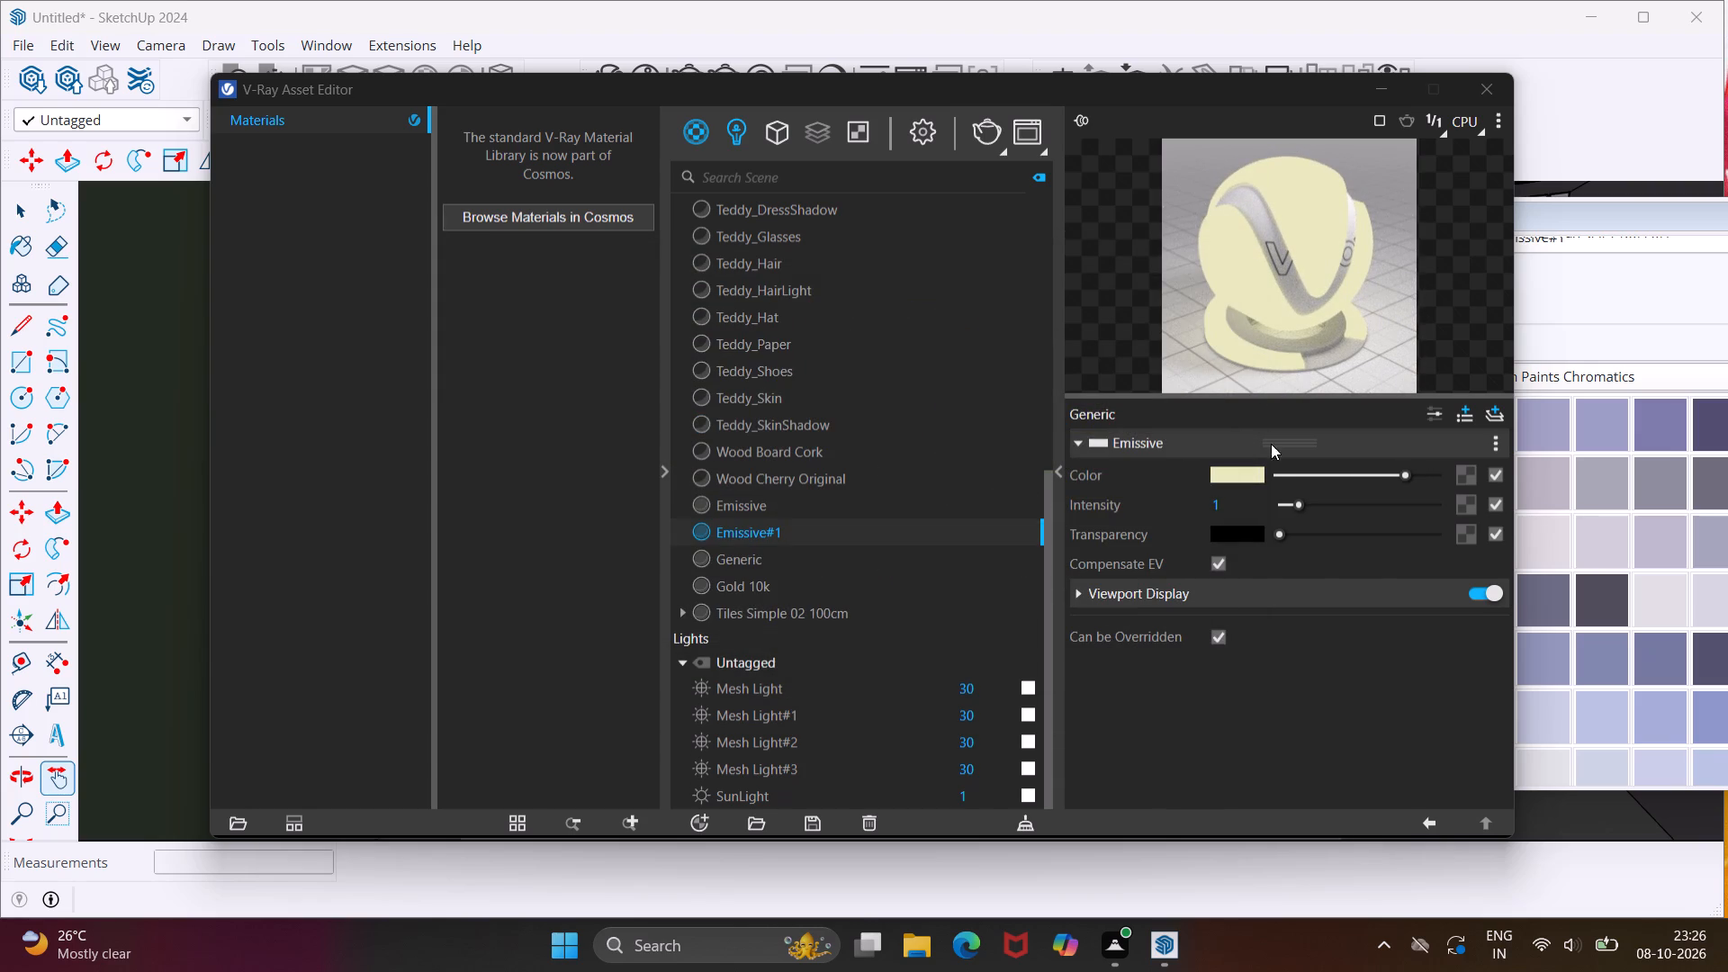
# Set the new emissive material's intensity to 4.8.
pyautogui.moveTo(1296, 507); pyautogui.dragTo(1357, 507)
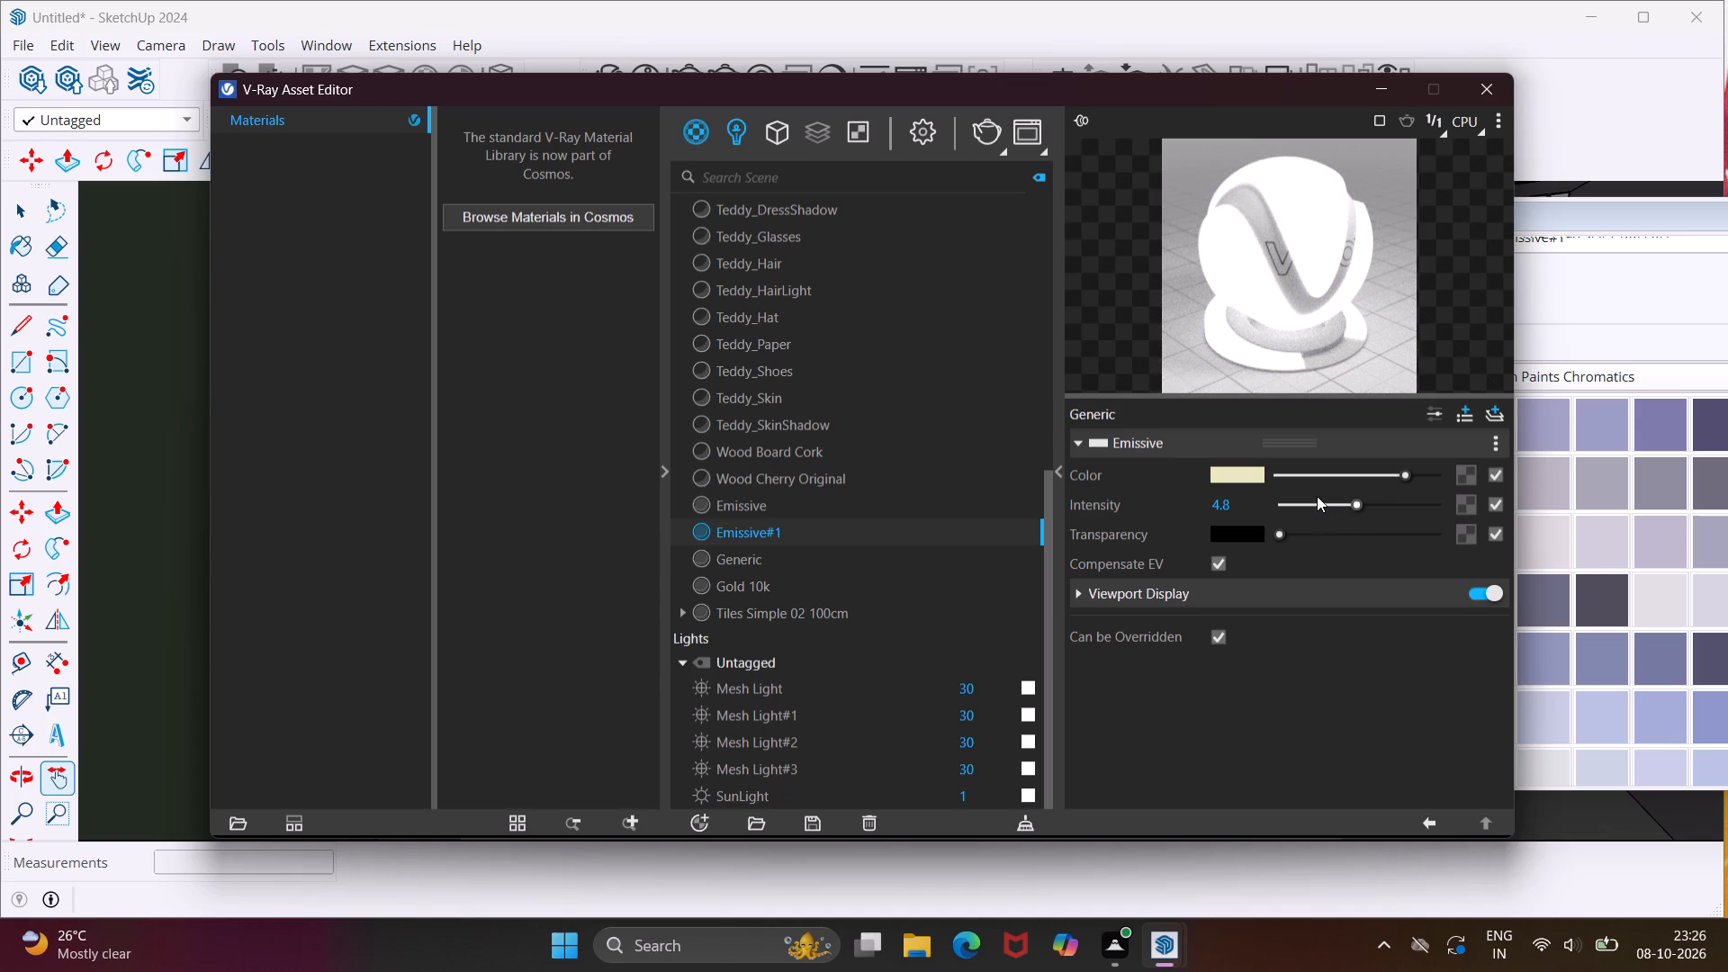
pyautogui.doubleClick(920, 535)
pyautogui.click(1473, 83)
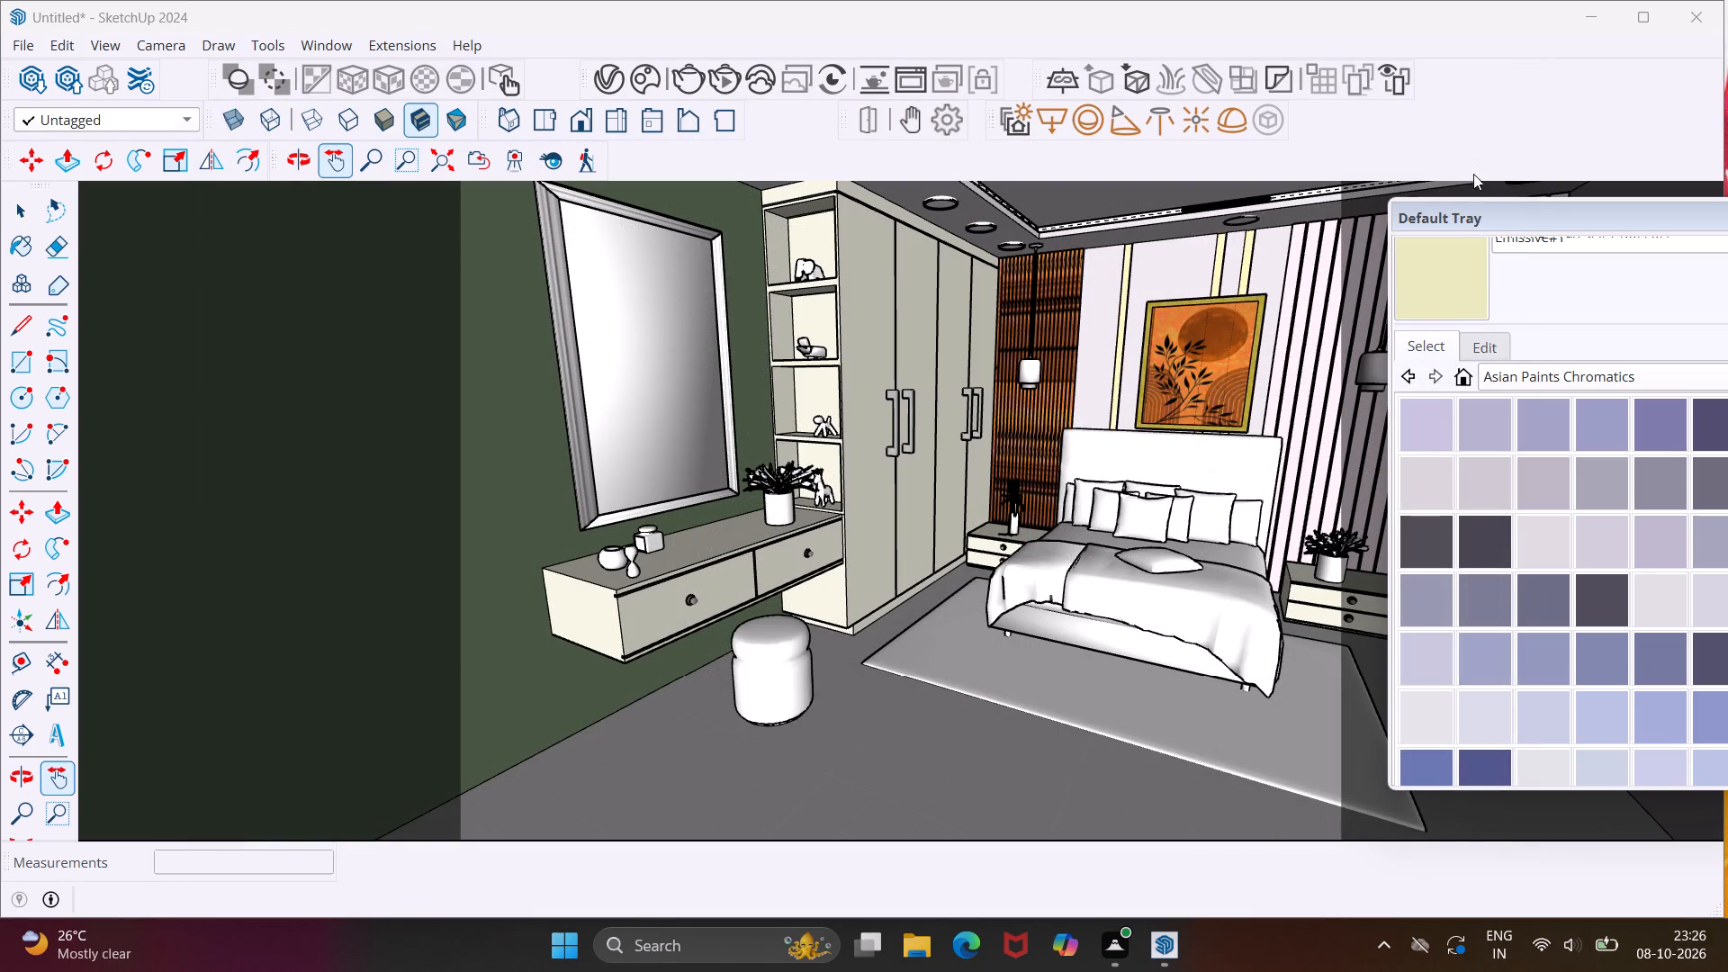
# Paint the thin outer side edge of the wall mirror above the vanity with the pale yellow emissive material.
pyautogui.click(1450, 273)
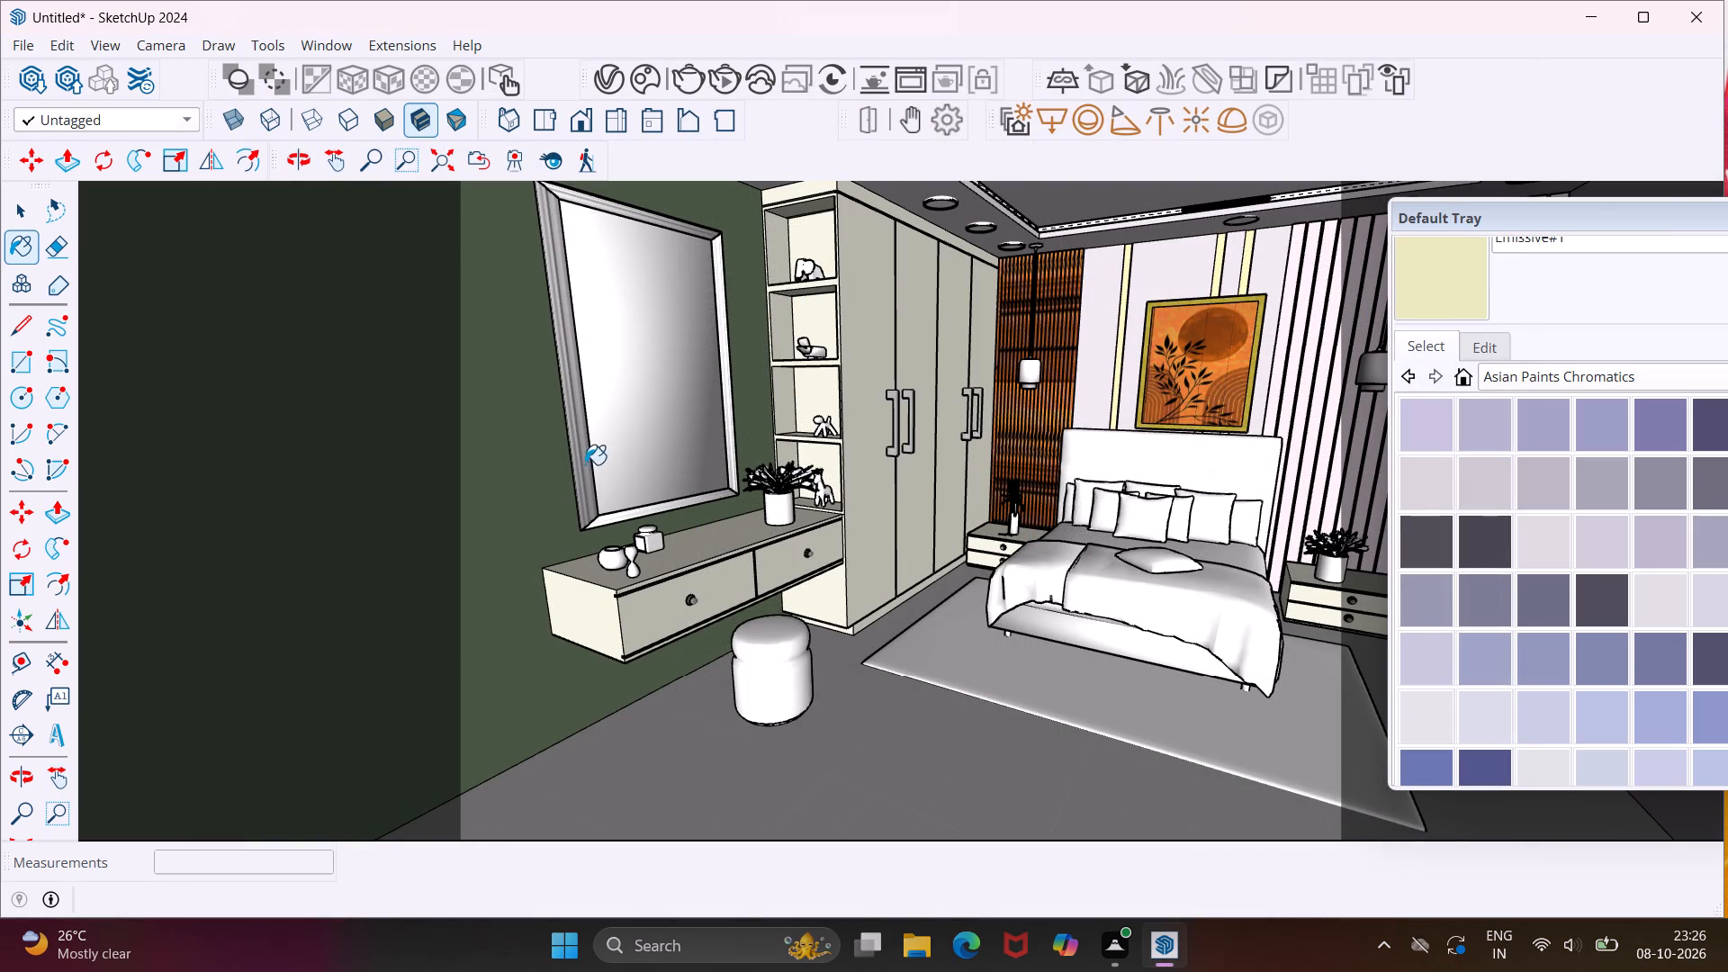
pyautogui.scroll(8, 544, 466)
pyautogui.moveTo(544, 466); pyautogui.dragTo(653, 460, button='middle')
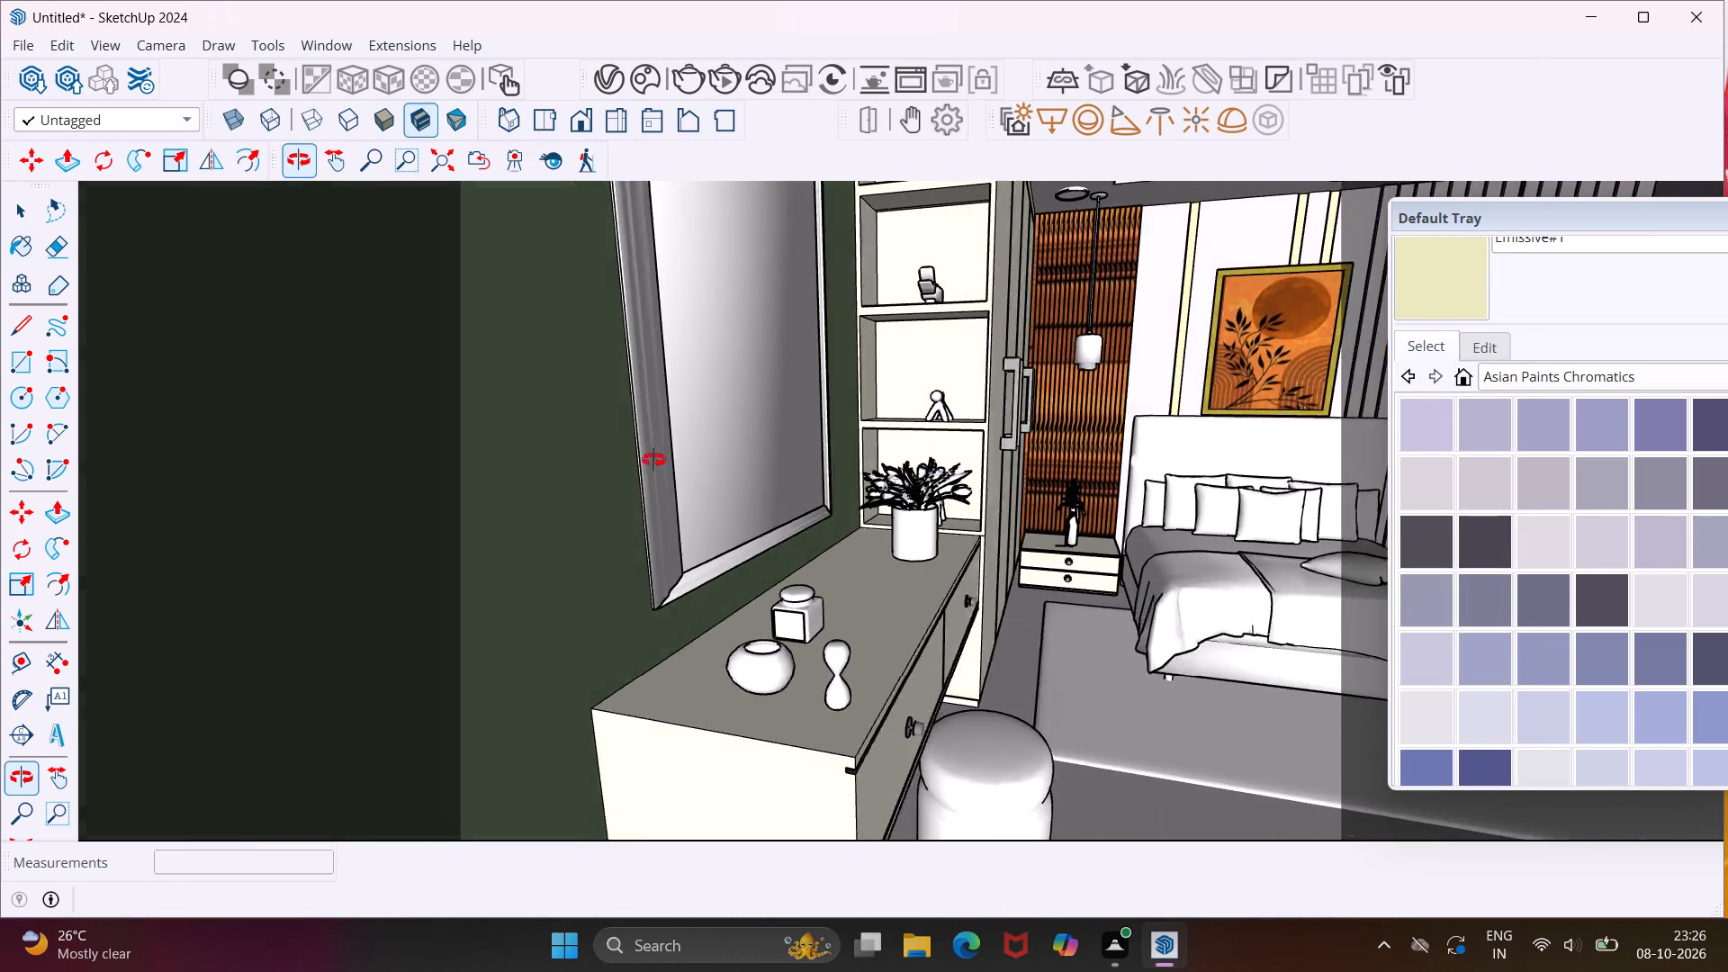
pyautogui.moveTo(653, 460); pyautogui.dragTo(779, 466, button='middle')
pyautogui.scroll(4, 729, 444)
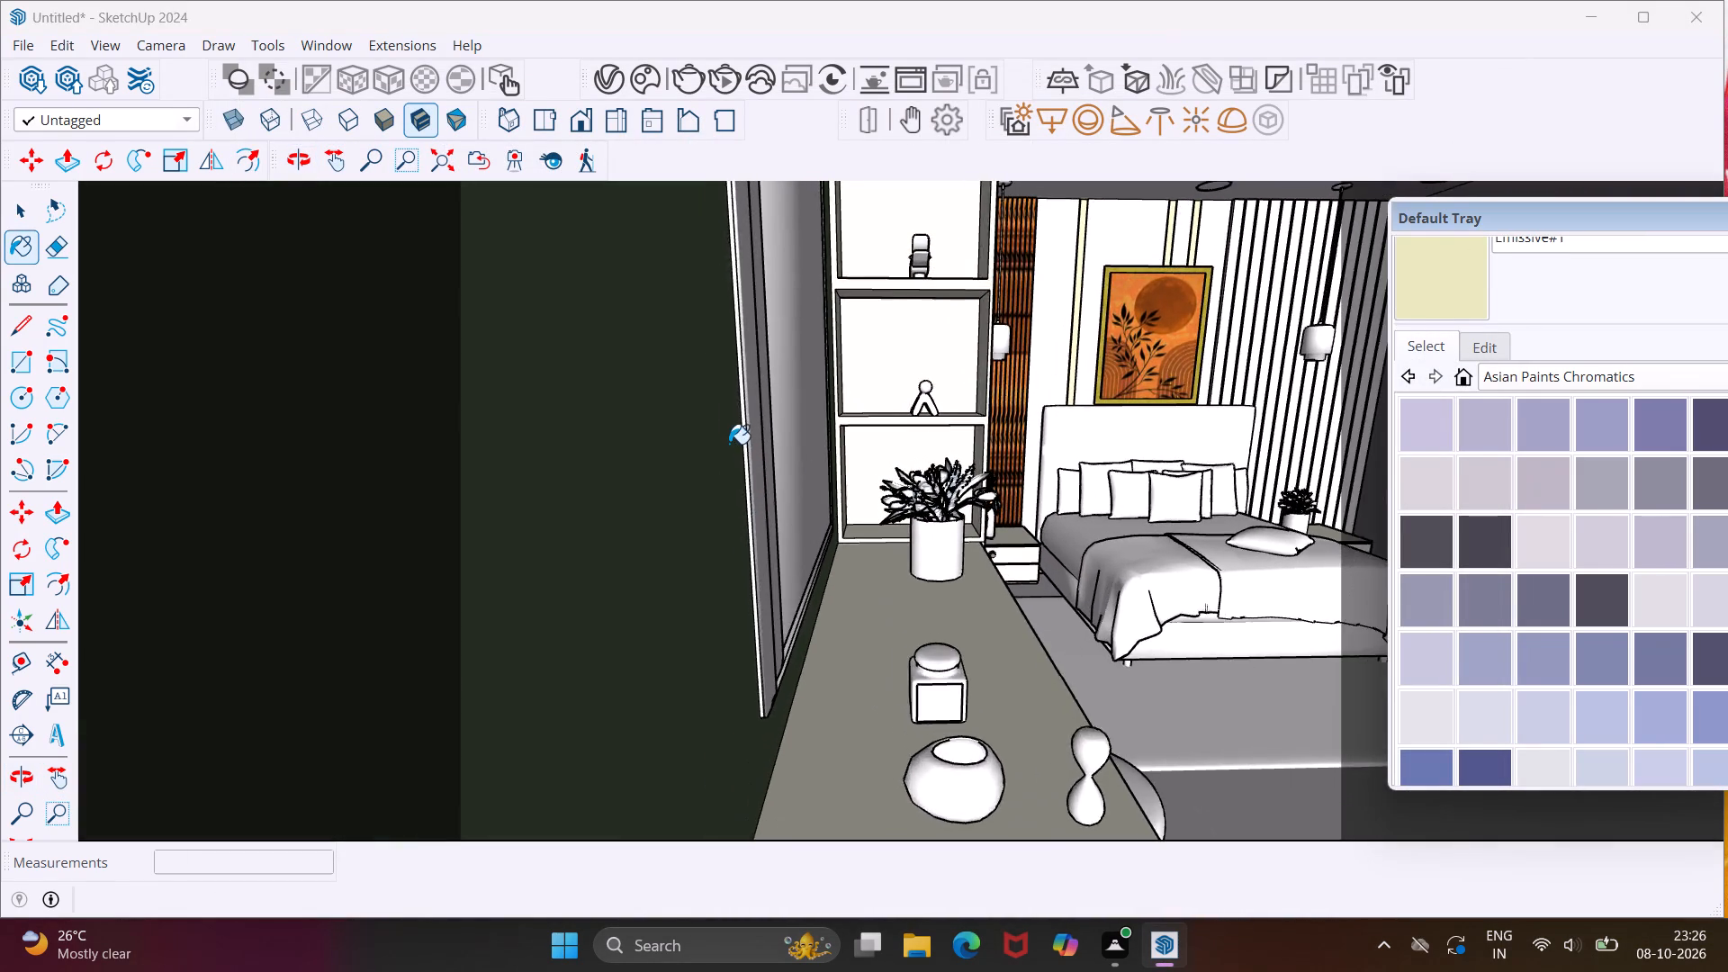
pyautogui.scroll(12, 729, 444)
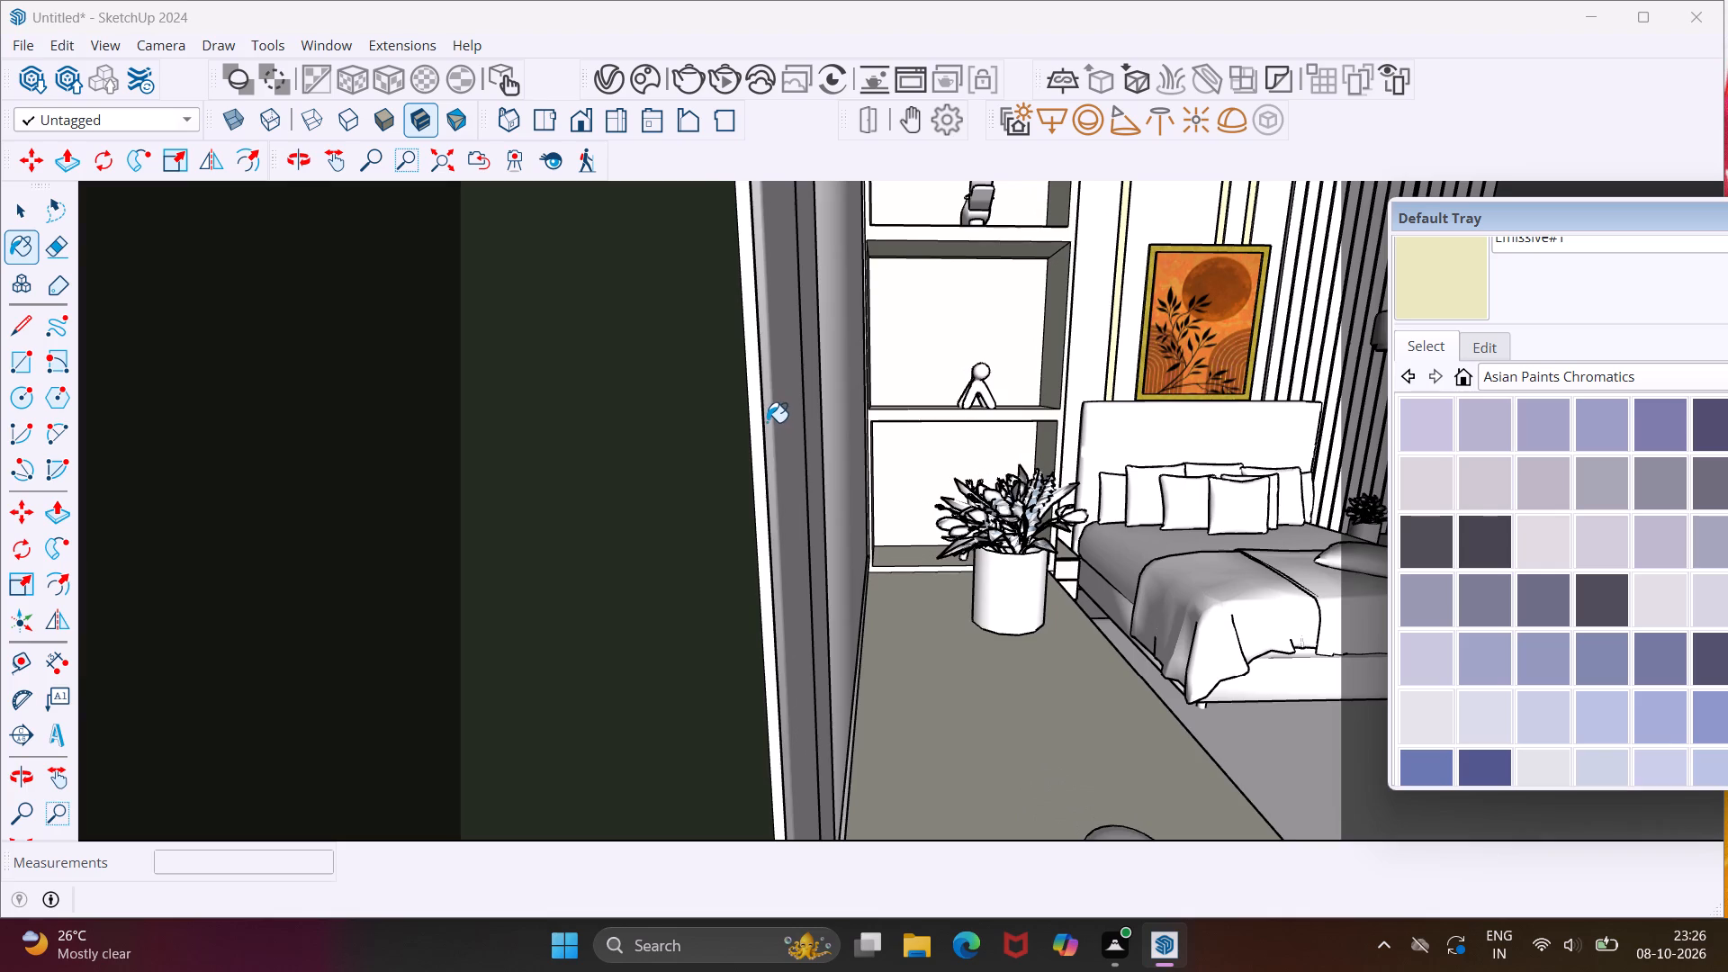
pyautogui.scroll(4, 767, 422)
pyautogui.click(752, 401)
pyautogui.scroll(-12, 750, 400)
pyautogui.scroll(-17, 740, 403)
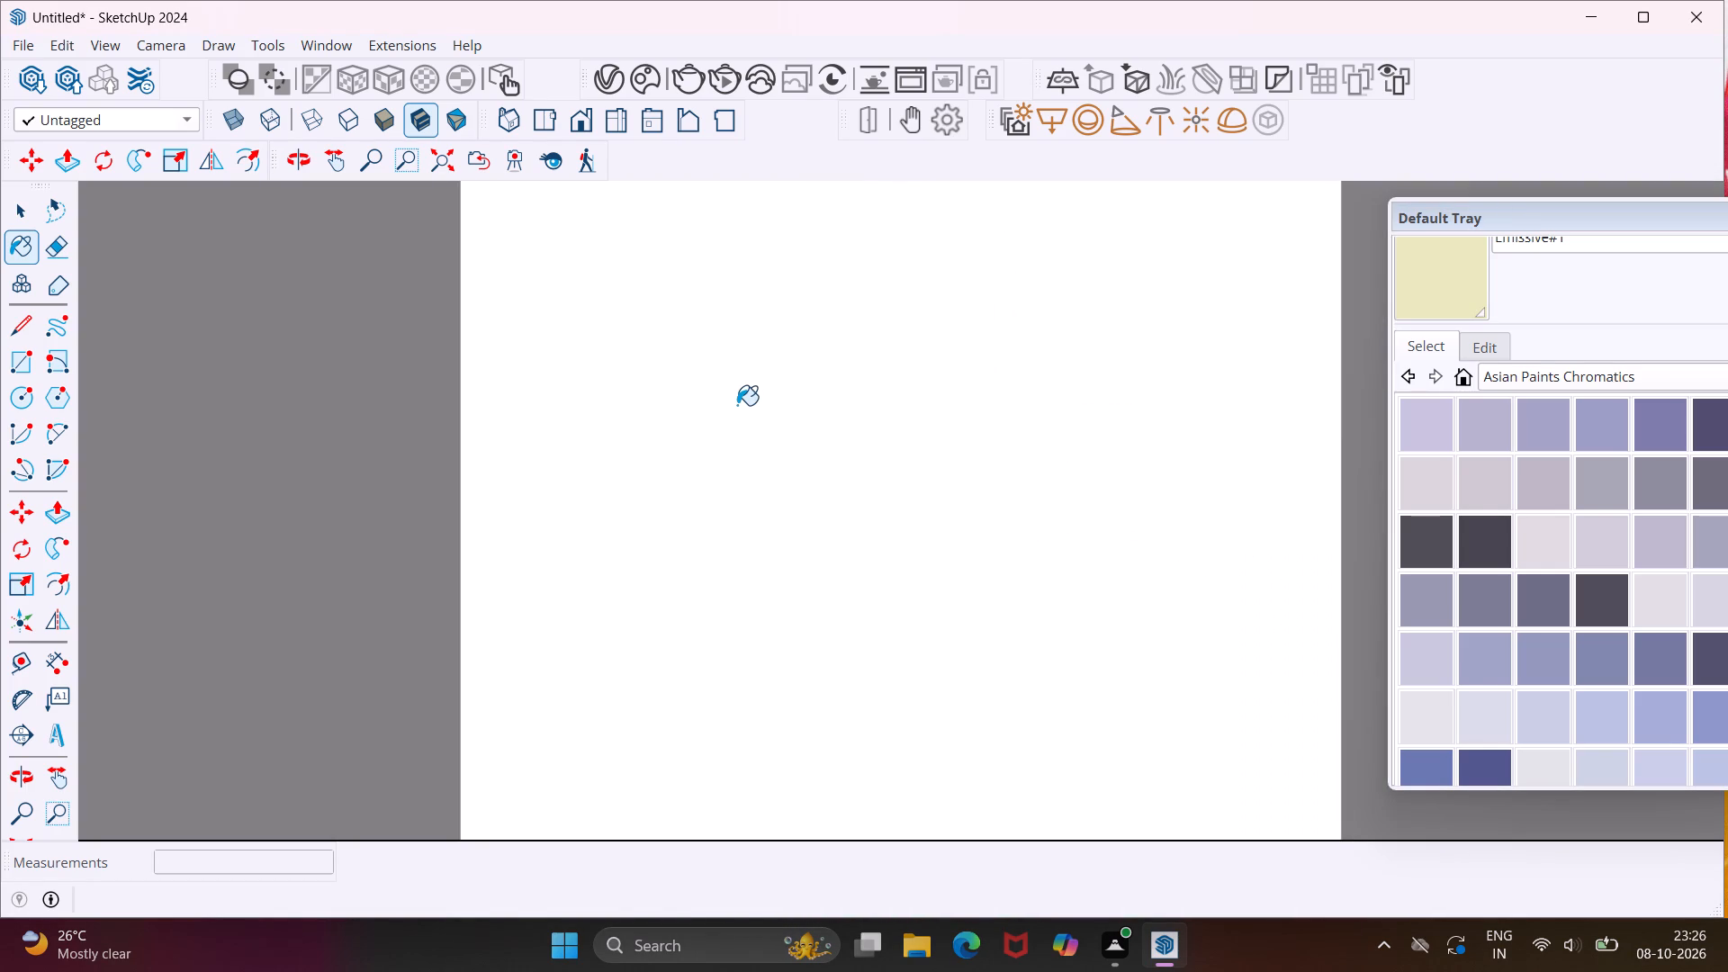
# Paint the top outer edge of the wall mirror above the vanity with the pale yellow emissive material.
pyautogui.scroll(20, 737, 405)
pyautogui.scroll(14, 737, 405)
pyautogui.scroll(12, 724, 409)
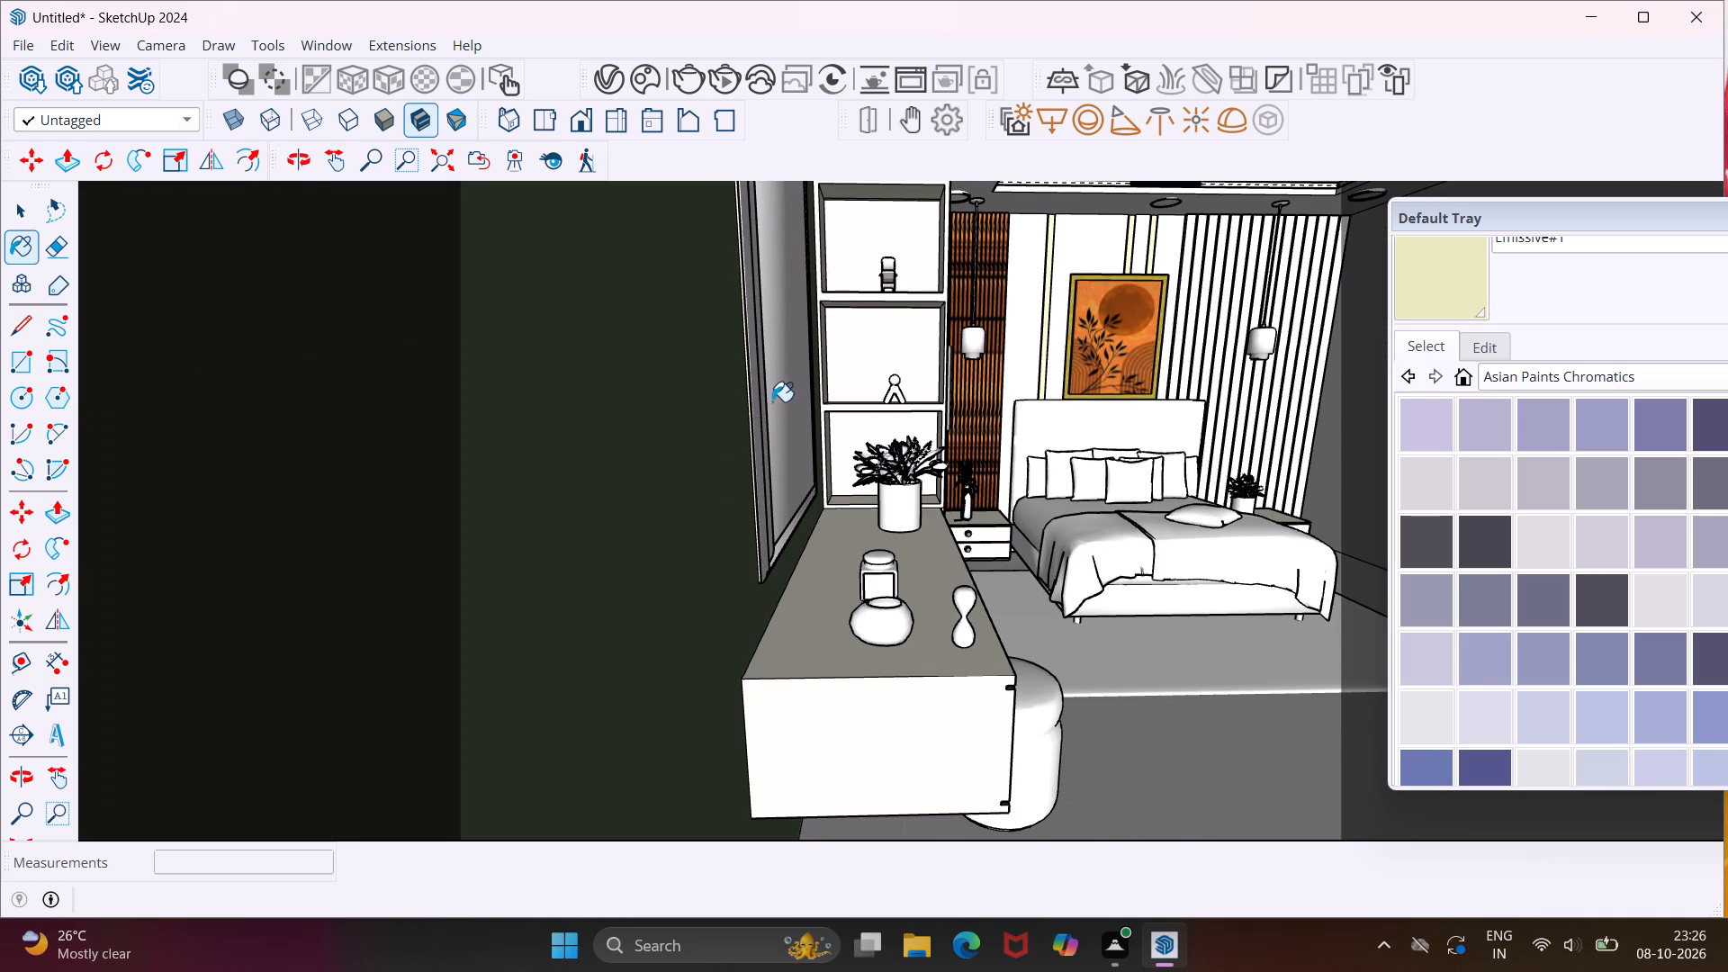
pyautogui.moveTo(772, 401); pyautogui.dragTo(627, 586, button='middle')
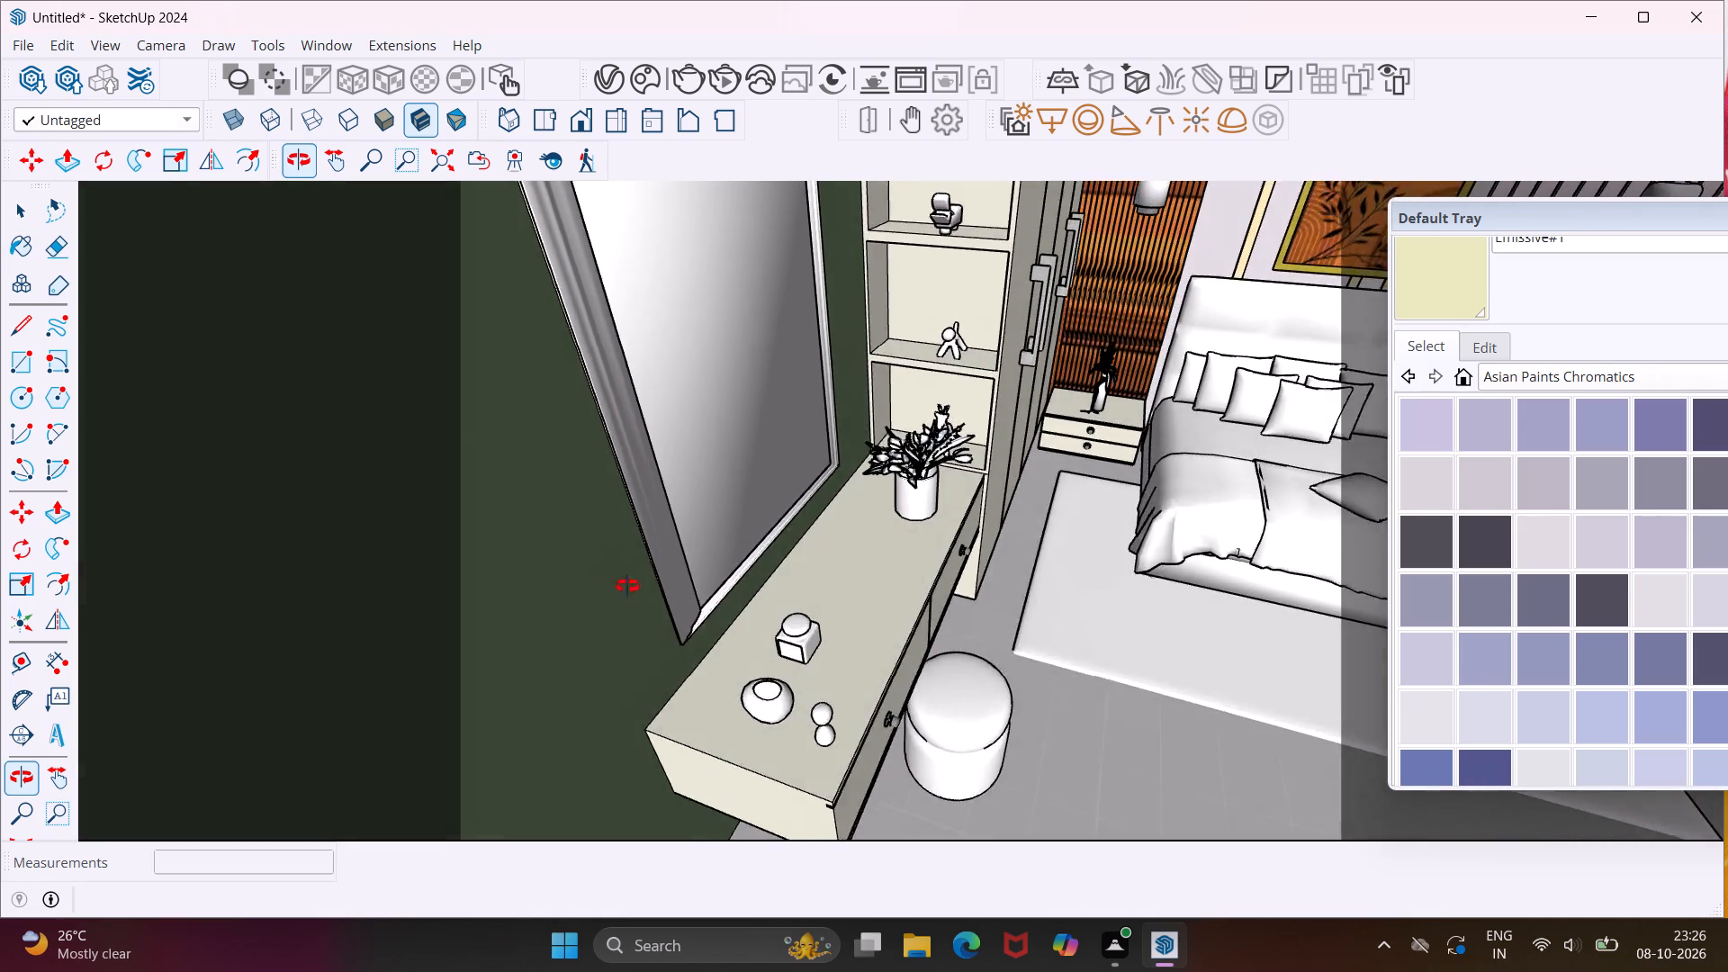
pyautogui.moveTo(627, 586); pyautogui.dragTo(822, 718, button='middle')
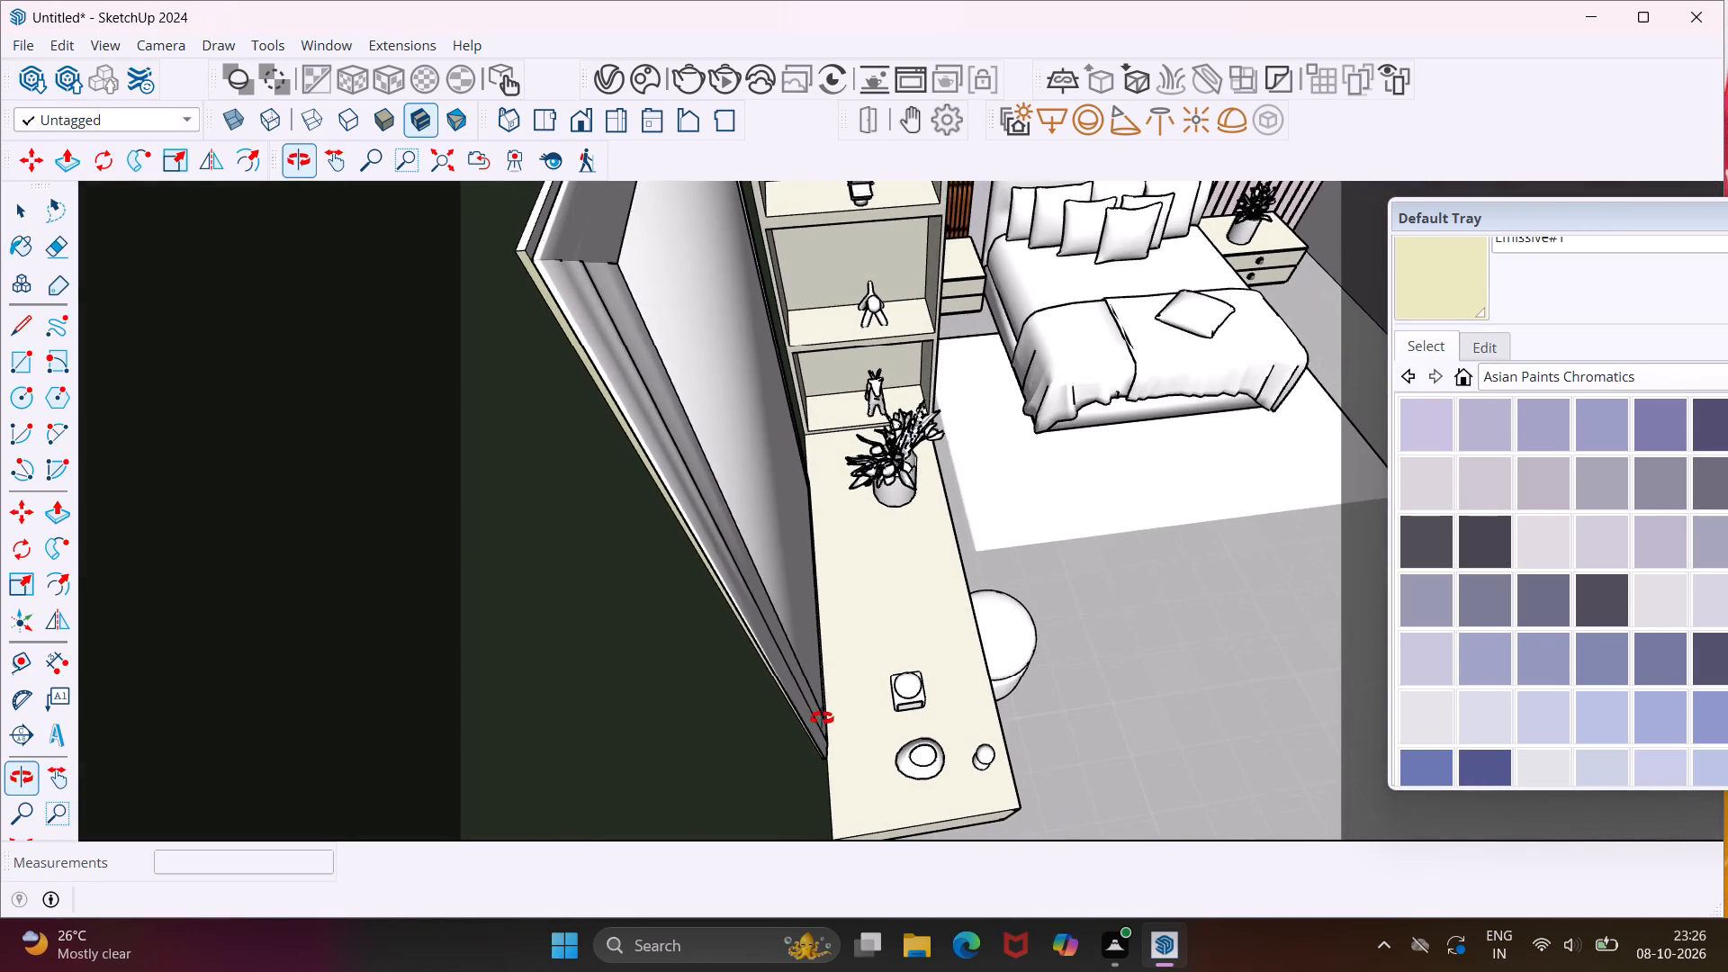
pyautogui.moveTo(822, 718); pyautogui.dragTo(830, 724, button='middle')
pyautogui.scroll(2, 562, 288)
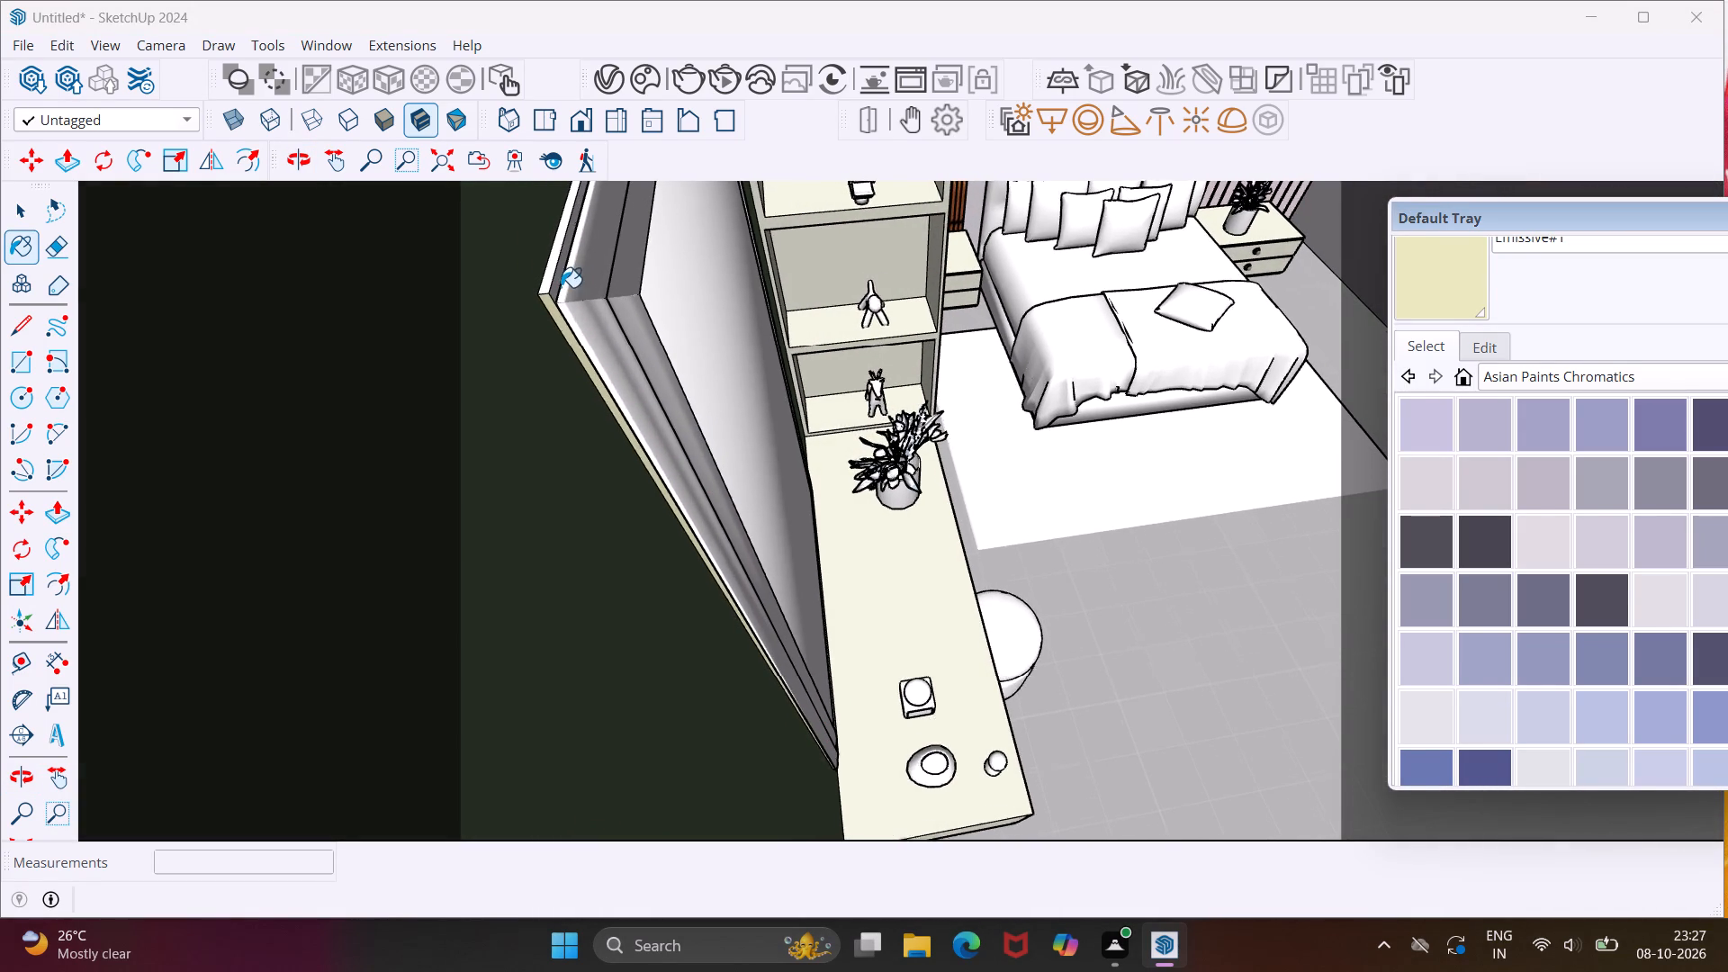
pyautogui.scroll(11, 561, 287)
pyautogui.click(536, 265)
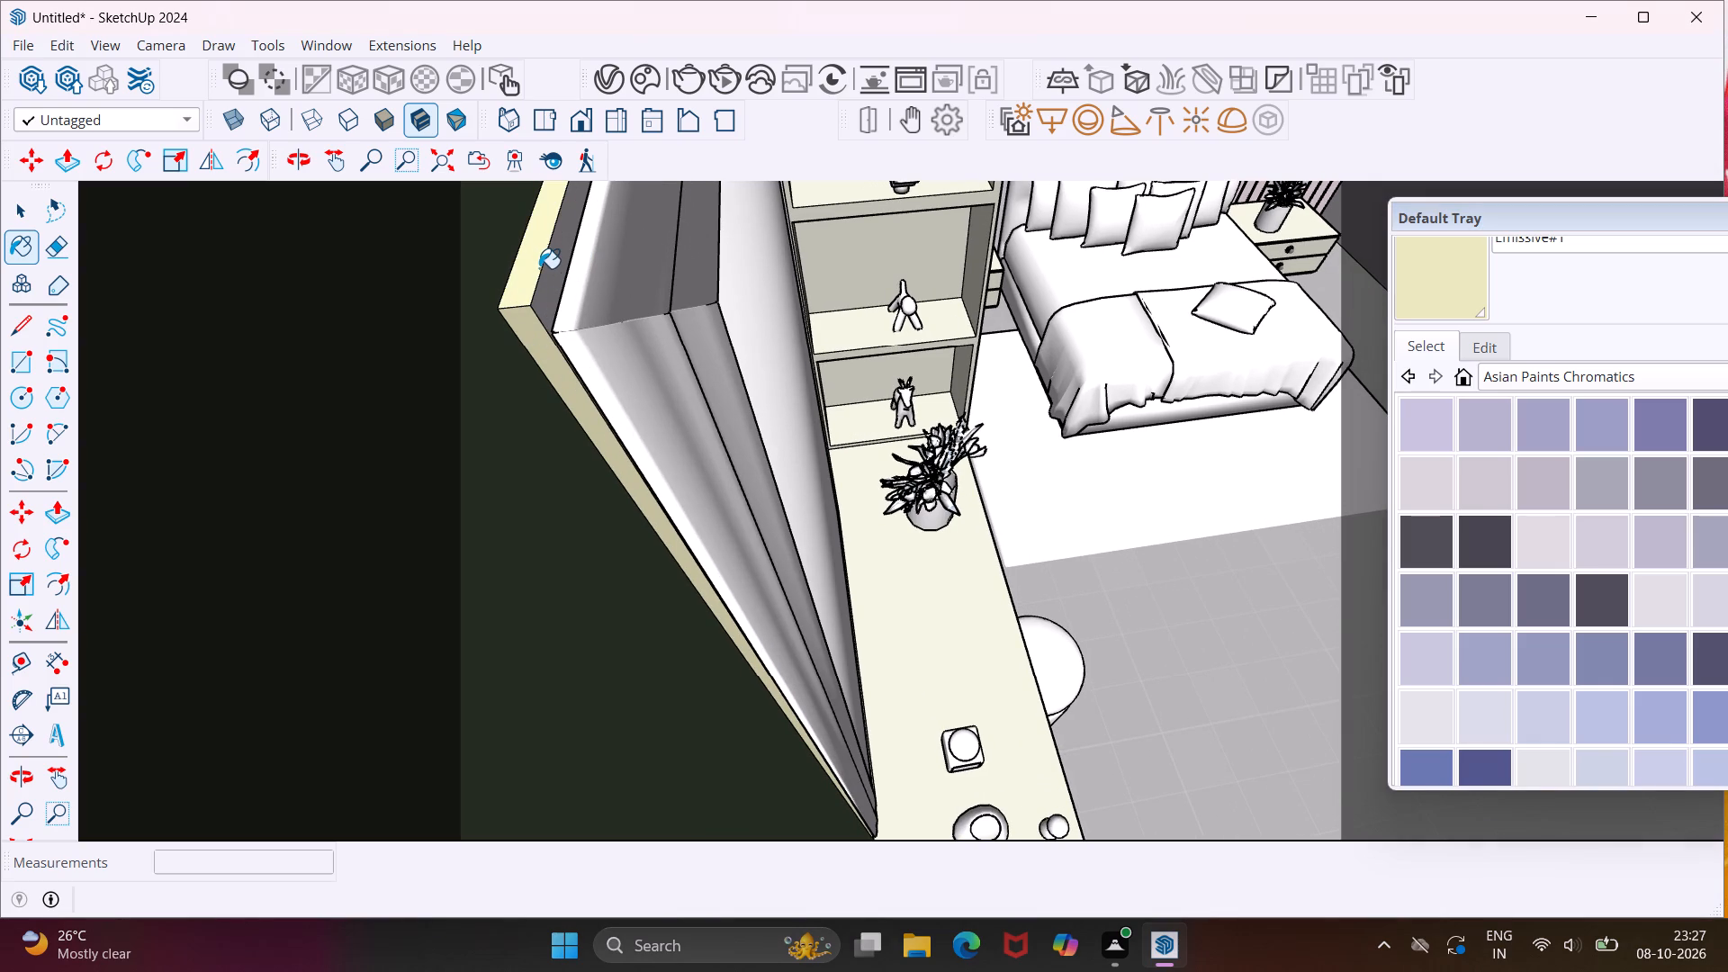
# Paint the mirror's outer side edge facing the shelving unit with the pale yellow emissive material.
pyautogui.scroll(-4, 539, 291)
pyautogui.moveTo(527, 308); pyautogui.dragTo(447, 301, button='middle')
pyautogui.scroll(-4, 472, 321)
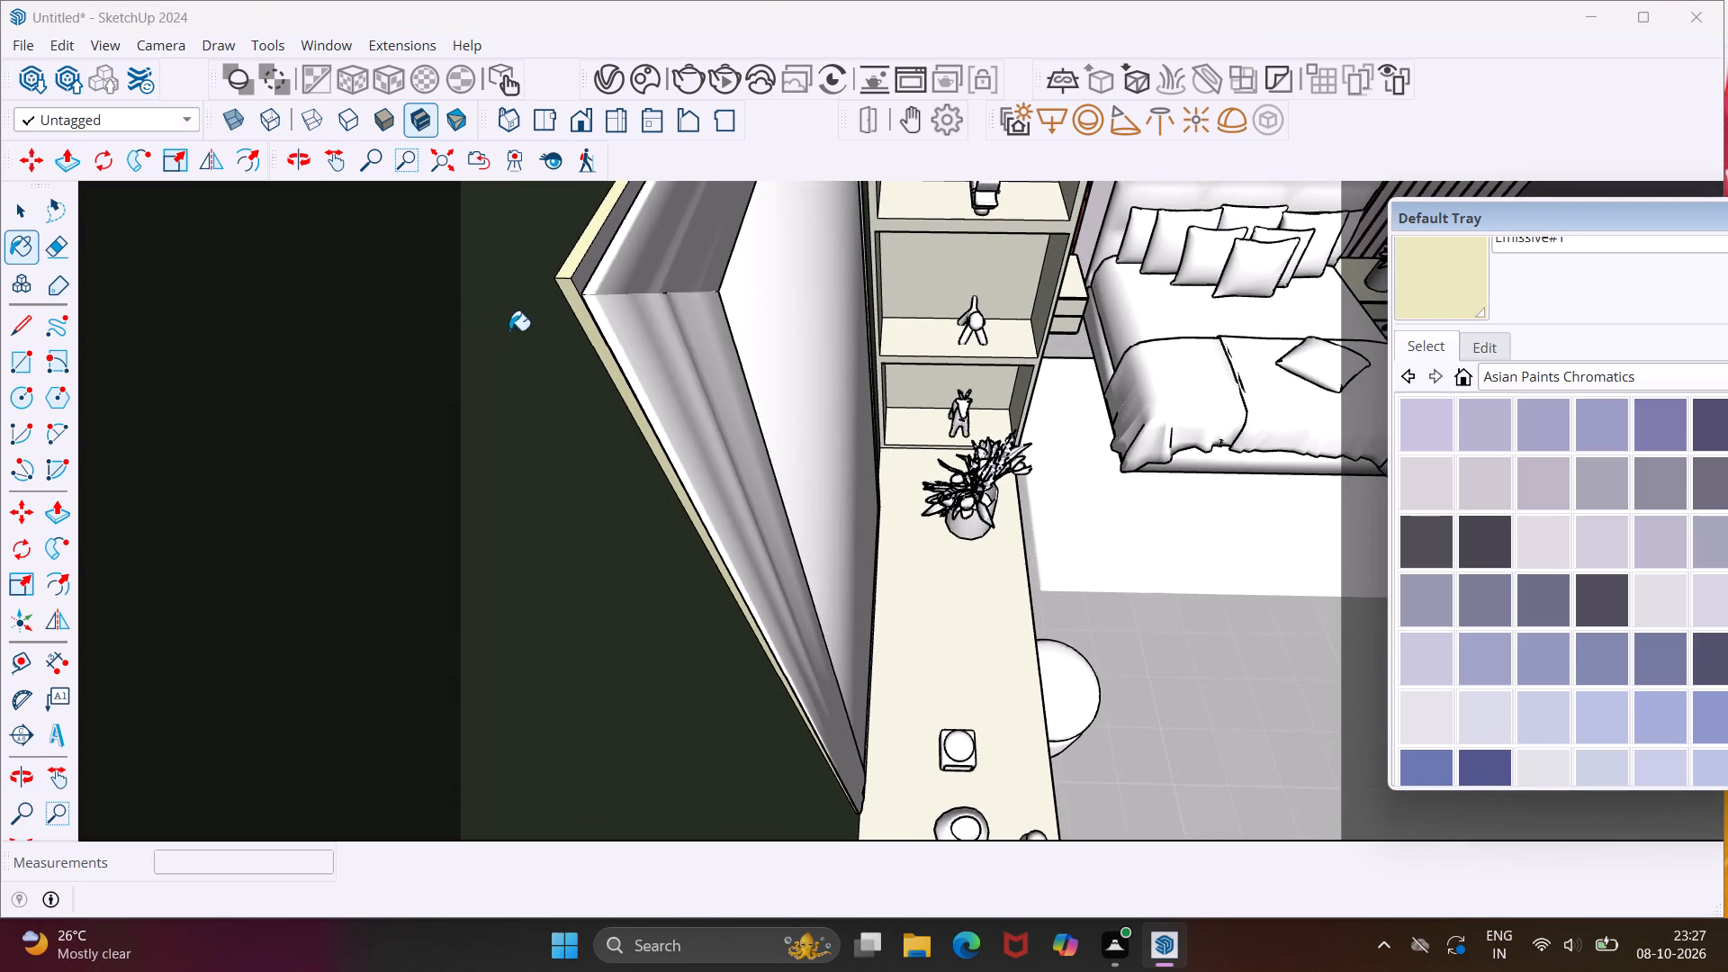
pyautogui.scroll(-4, 756, 412)
pyautogui.moveTo(814, 423); pyautogui.dragTo(544, 384, button='middle')
pyautogui.scroll(-1, 544, 384)
pyautogui.moveTo(969, 339); pyautogui.dragTo(682, 338, button='middle')
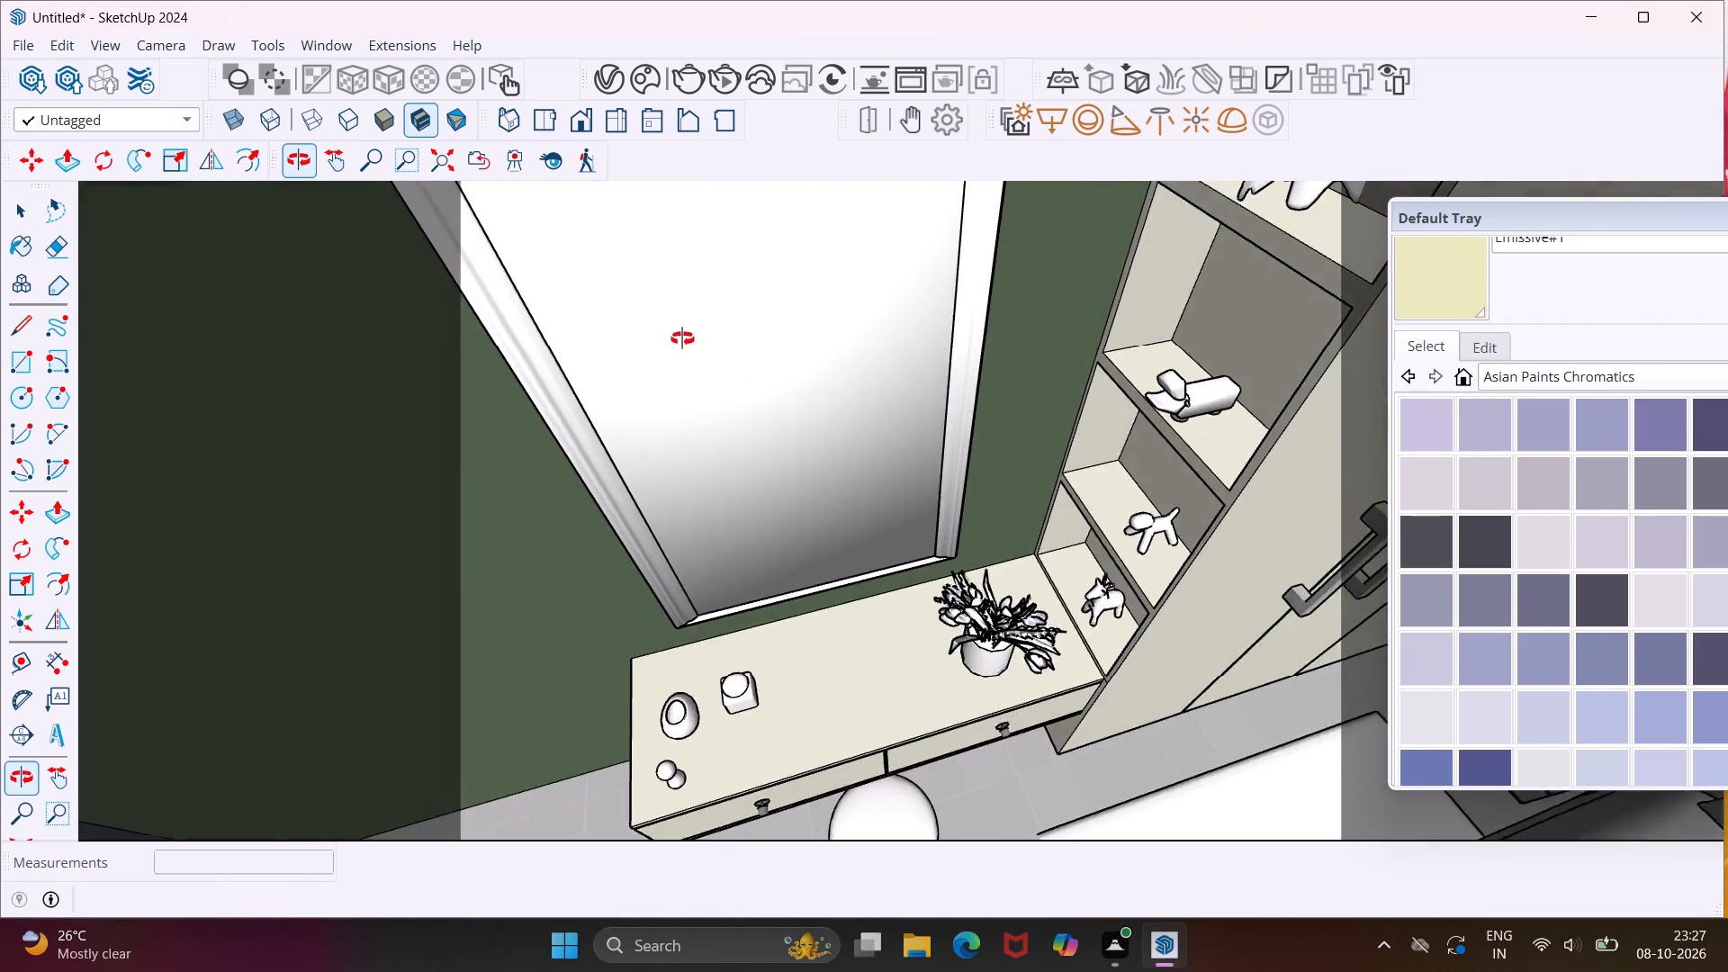
pyautogui.moveTo(682, 338); pyautogui.dragTo(574, 351, button='middle')
pyautogui.moveTo(936, 354); pyautogui.dragTo(766, 340, button='middle')
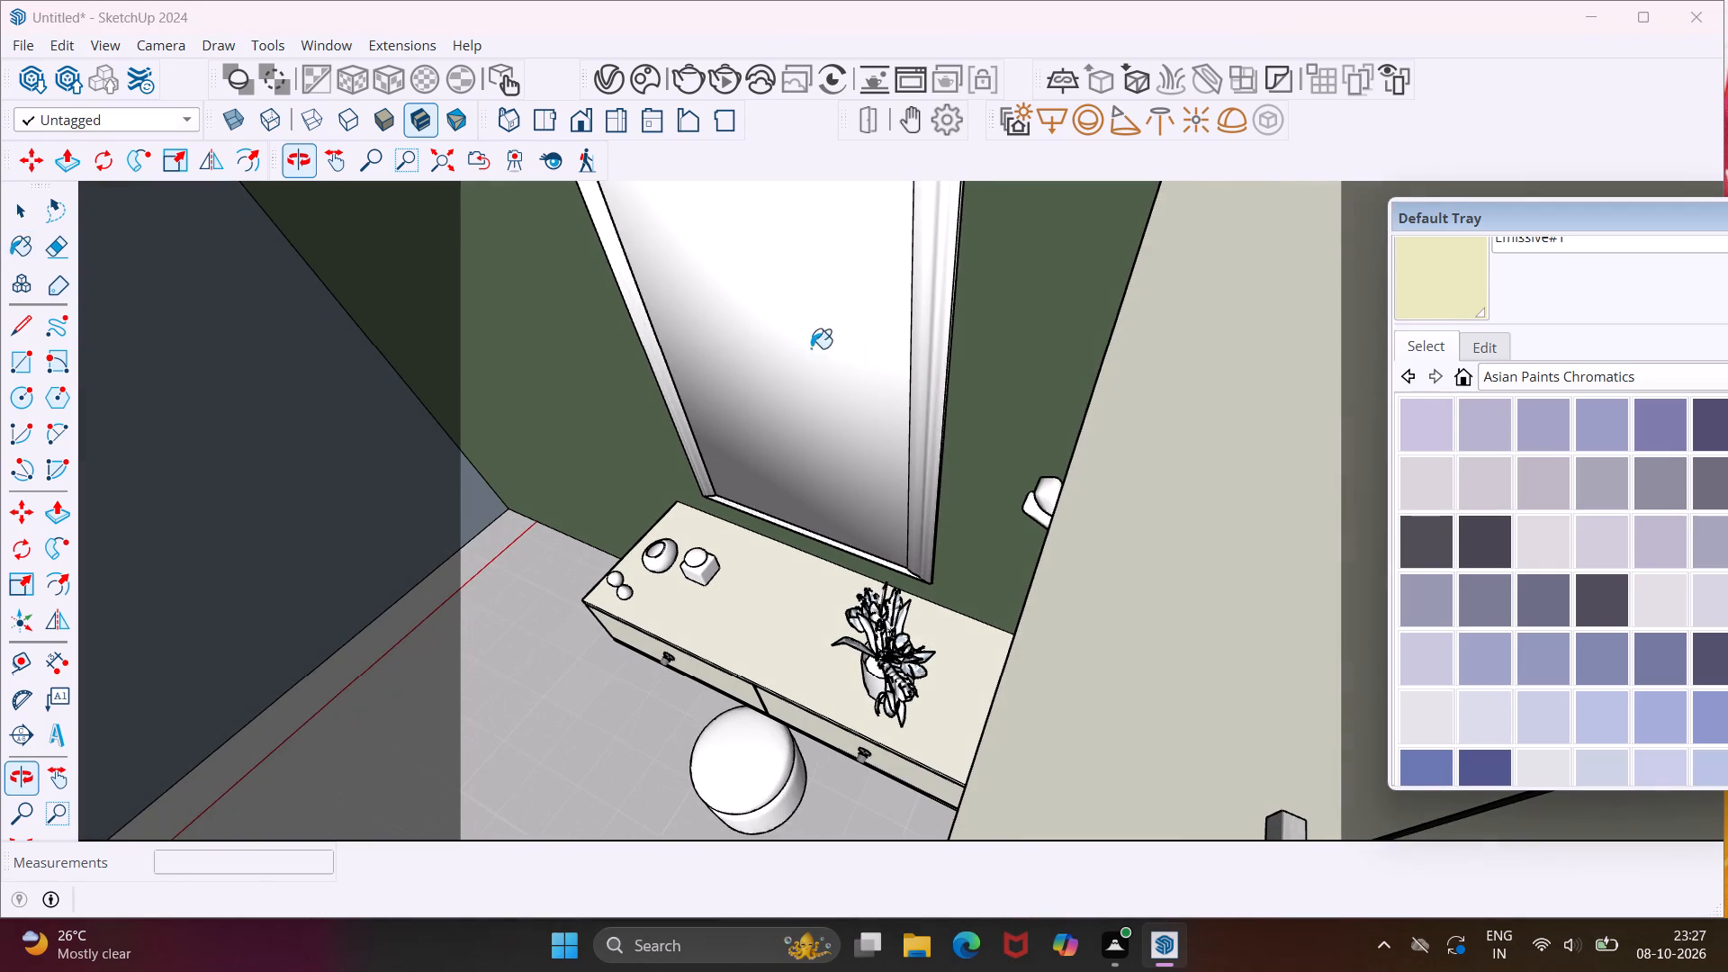
pyautogui.scroll(18, 963, 361)
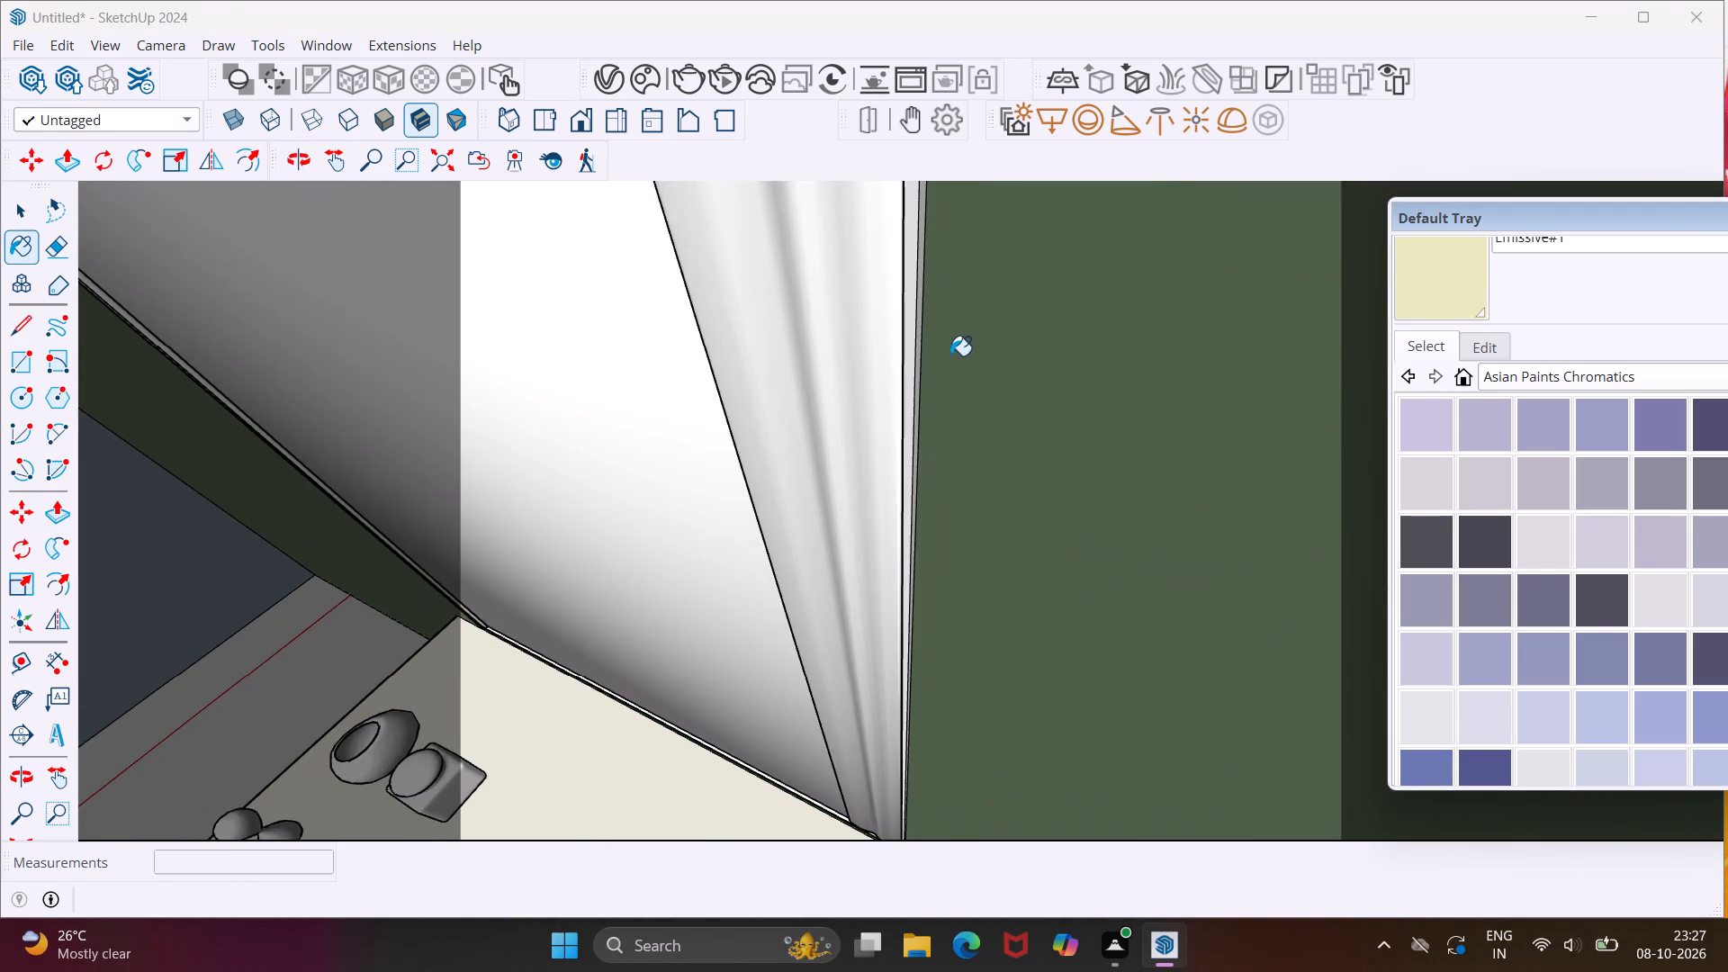
pyautogui.scroll(8, 950, 355)
pyautogui.click(874, 352)
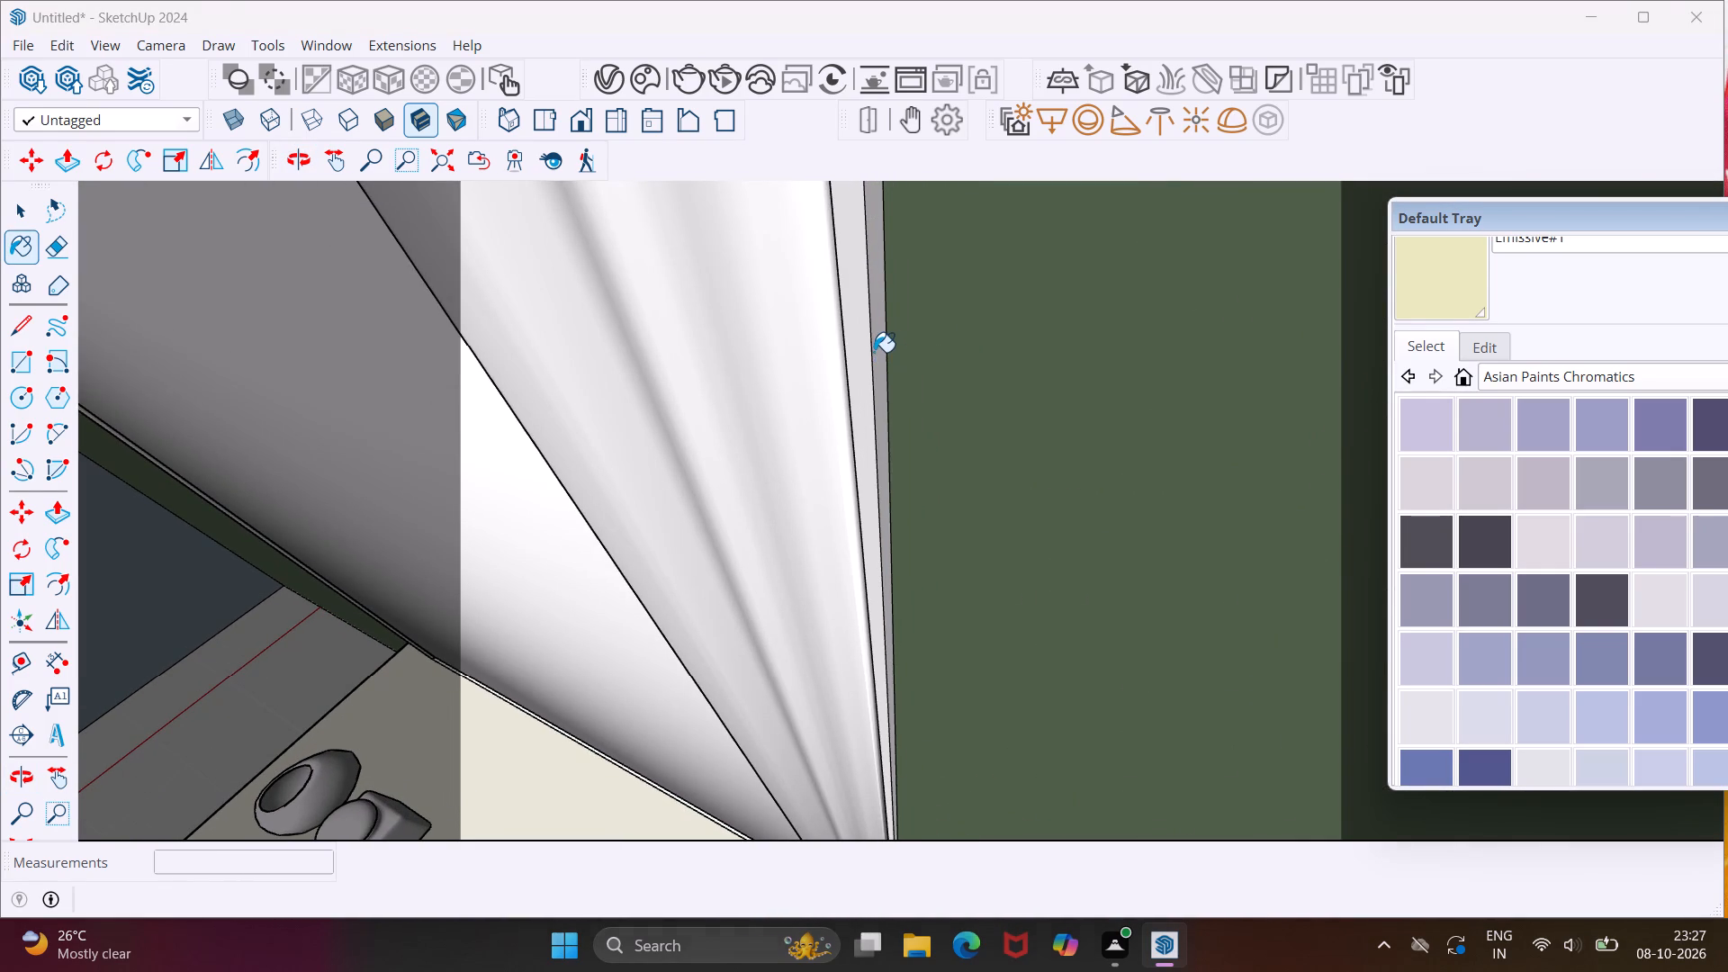
pyautogui.click(876, 347)
# Paint the mirror's bottom outer edge with the pale yellow emissive material and leave the Paint Bucket tool.
pyautogui.scroll(-5, 880, 336)
pyautogui.scroll(-2, 886, 409)
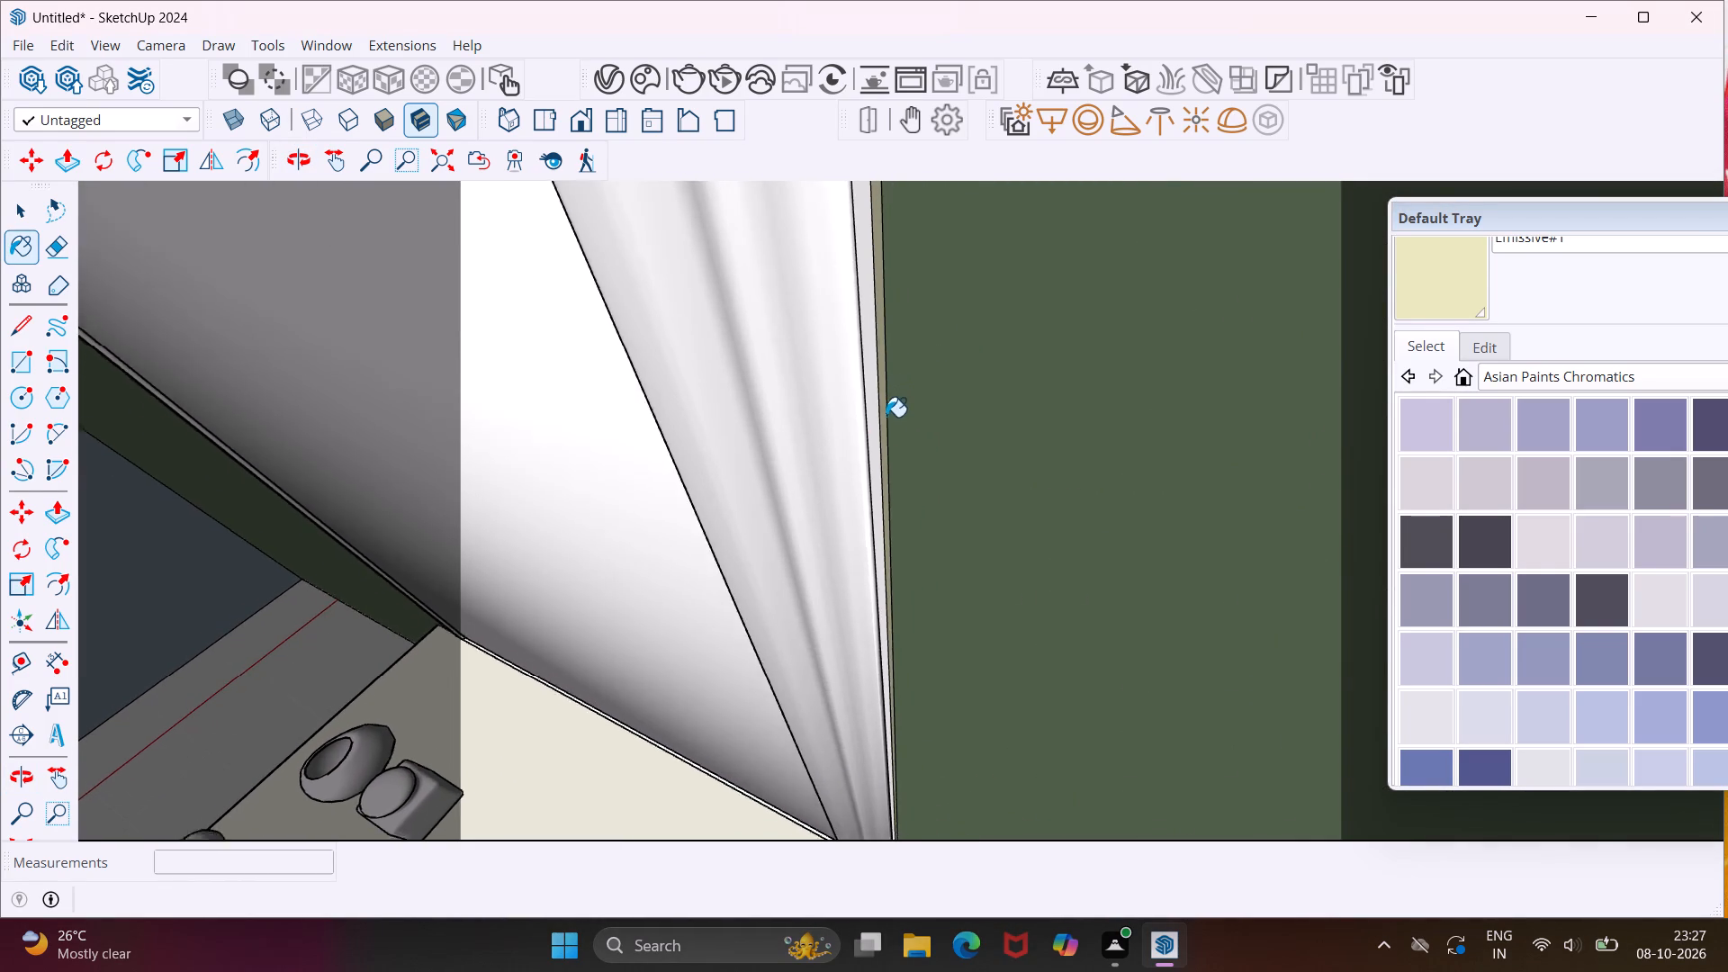
pyautogui.scroll(-3, 886, 417)
pyautogui.moveTo(794, 543); pyautogui.dragTo(995, 328, button='middle')
pyautogui.scroll(-7, 983, 319)
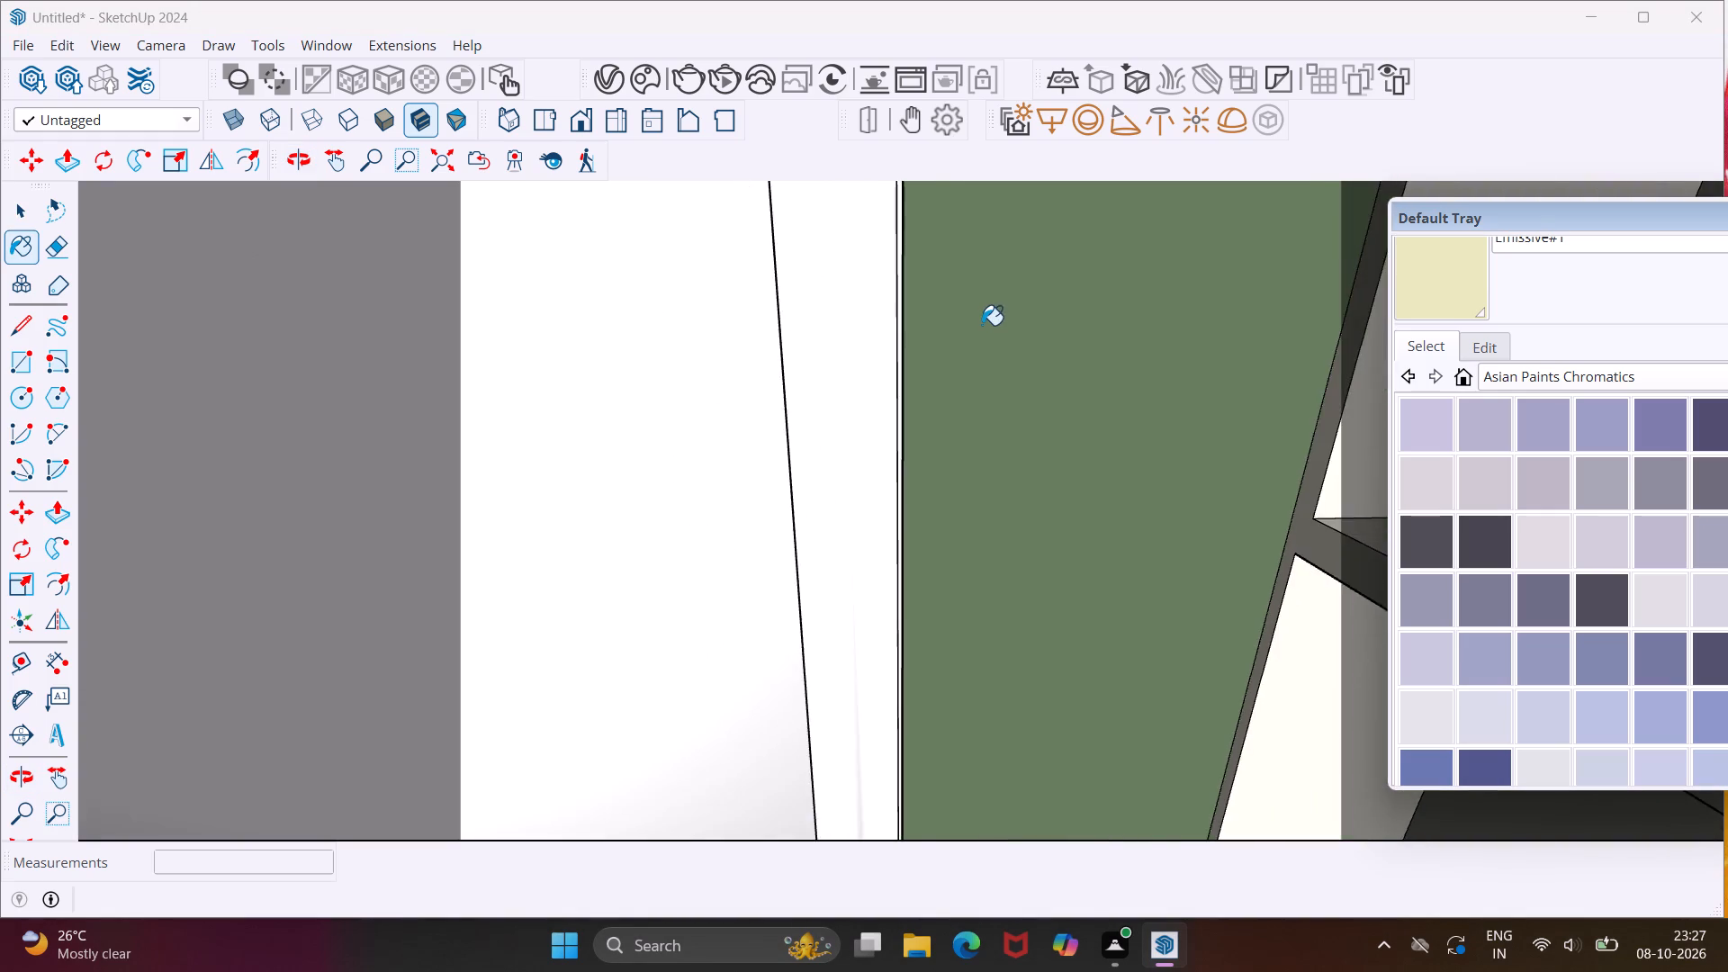
pyautogui.scroll(-11, 982, 325)
pyautogui.moveTo(690, 641); pyautogui.dragTo(884, 511, button='middle')
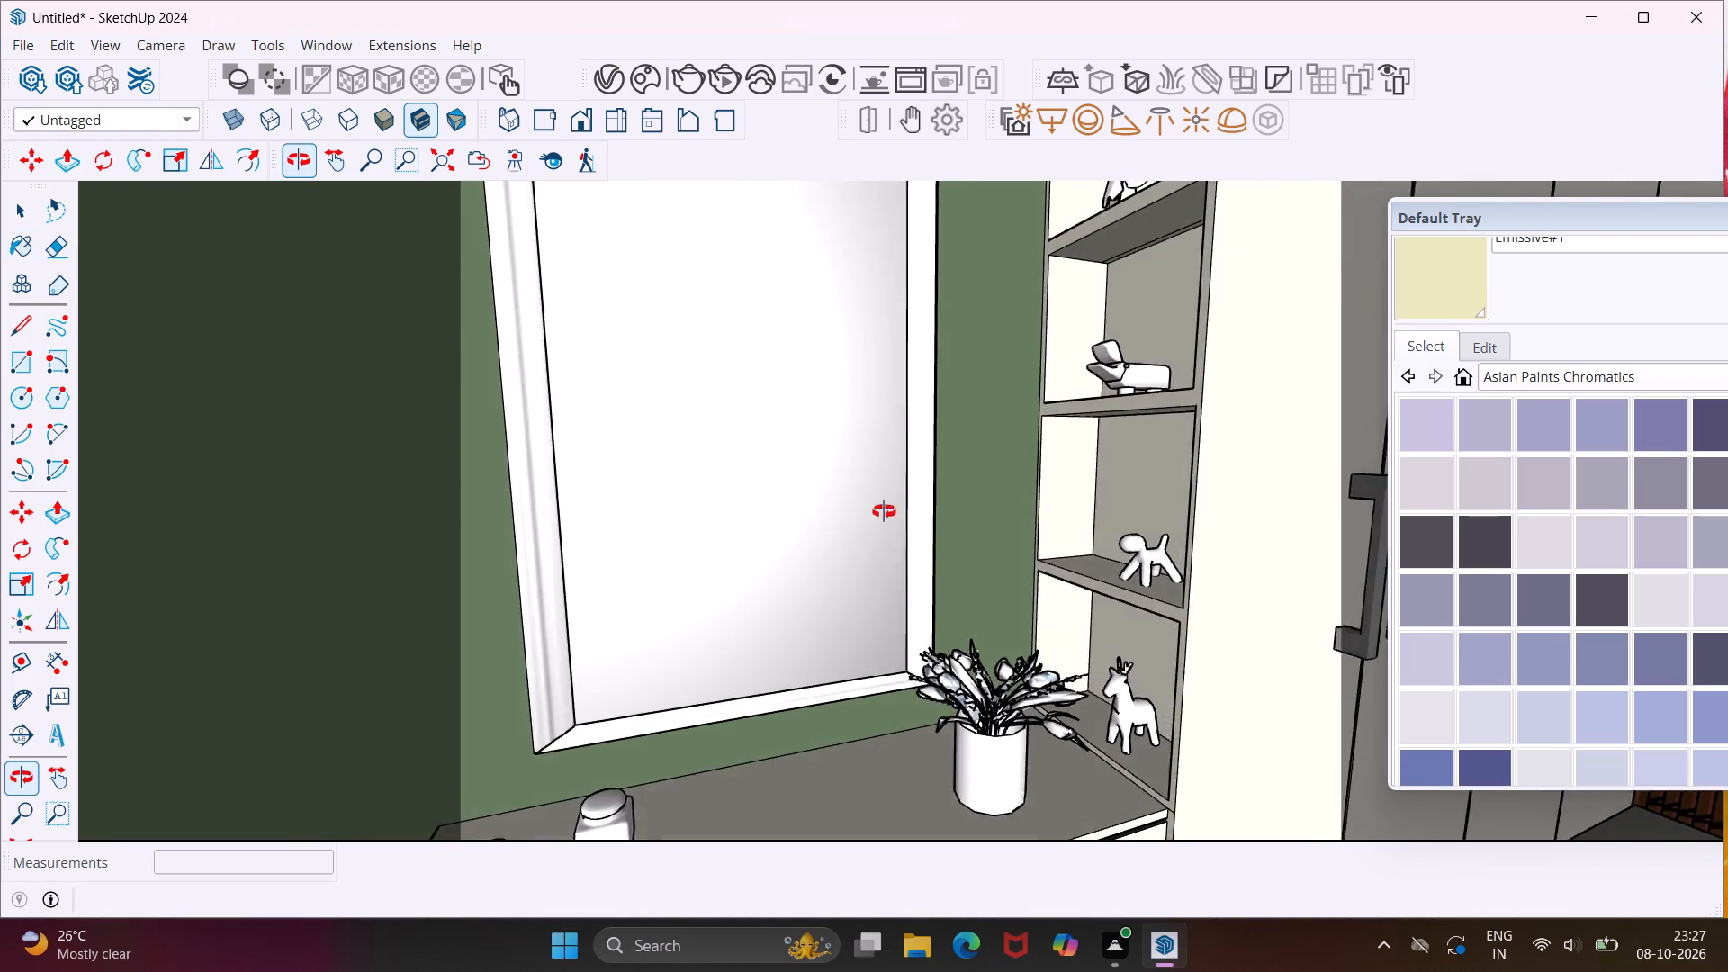
pyautogui.moveTo(884, 511); pyautogui.dragTo(1200, 310, button='middle')
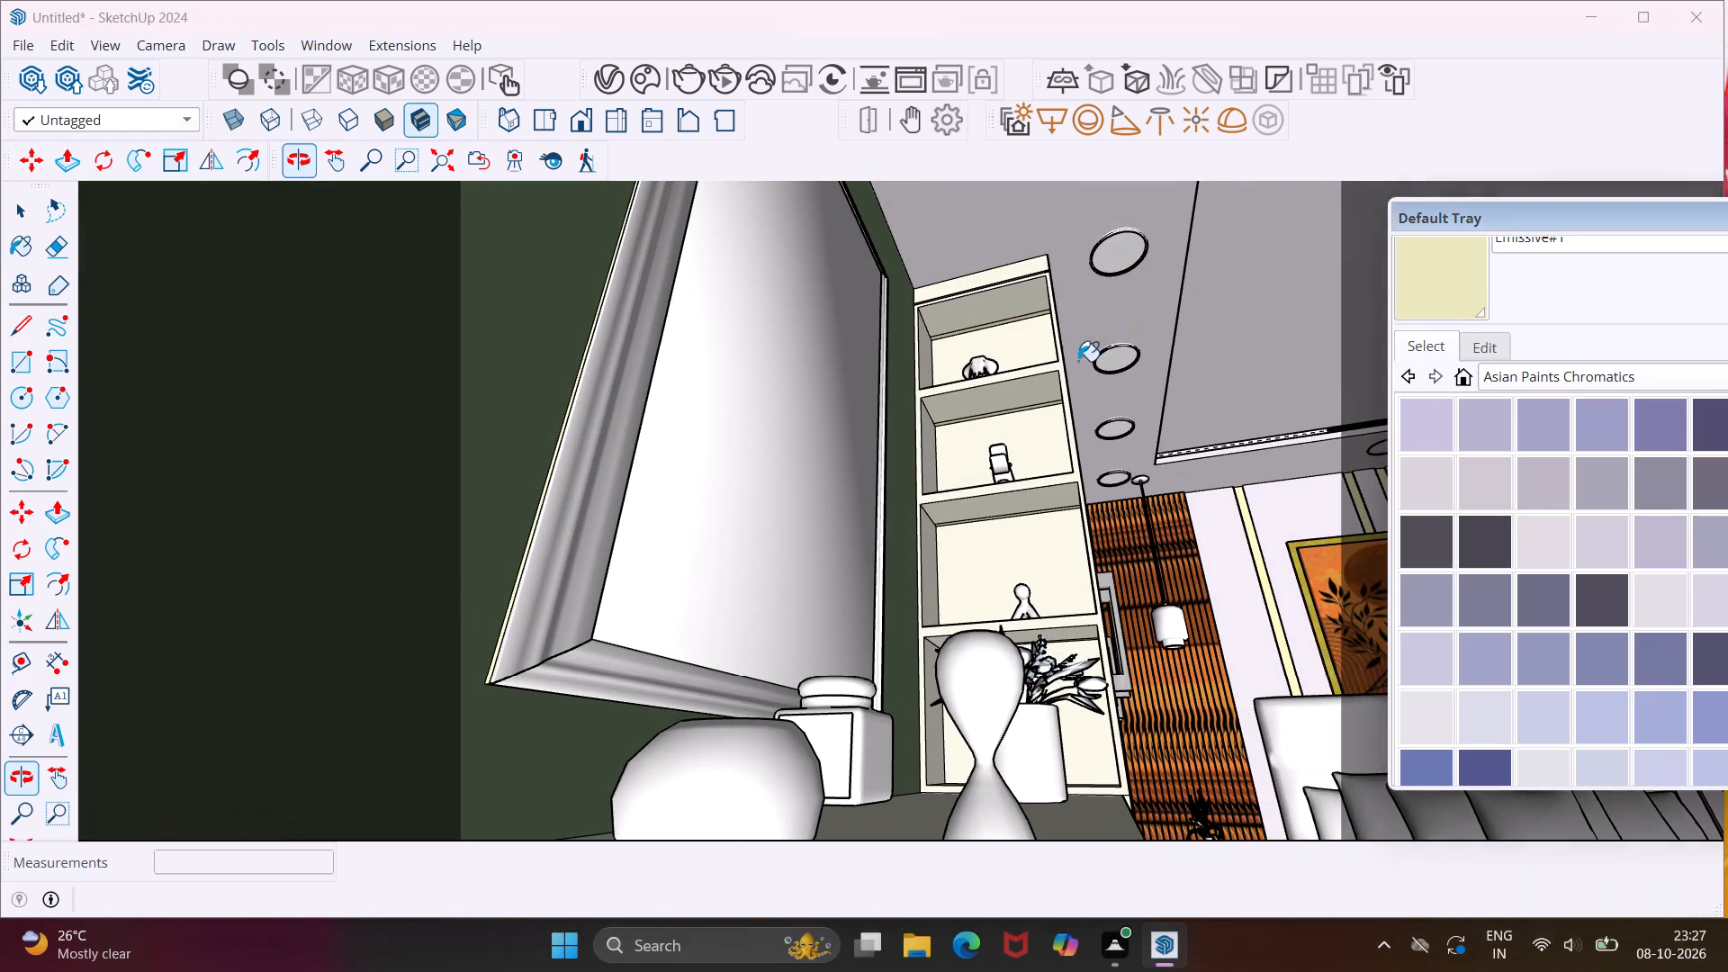
pyautogui.scroll(8, 584, 689)
pyautogui.moveTo(583, 689); pyautogui.dragTo(592, 686, button='middle')
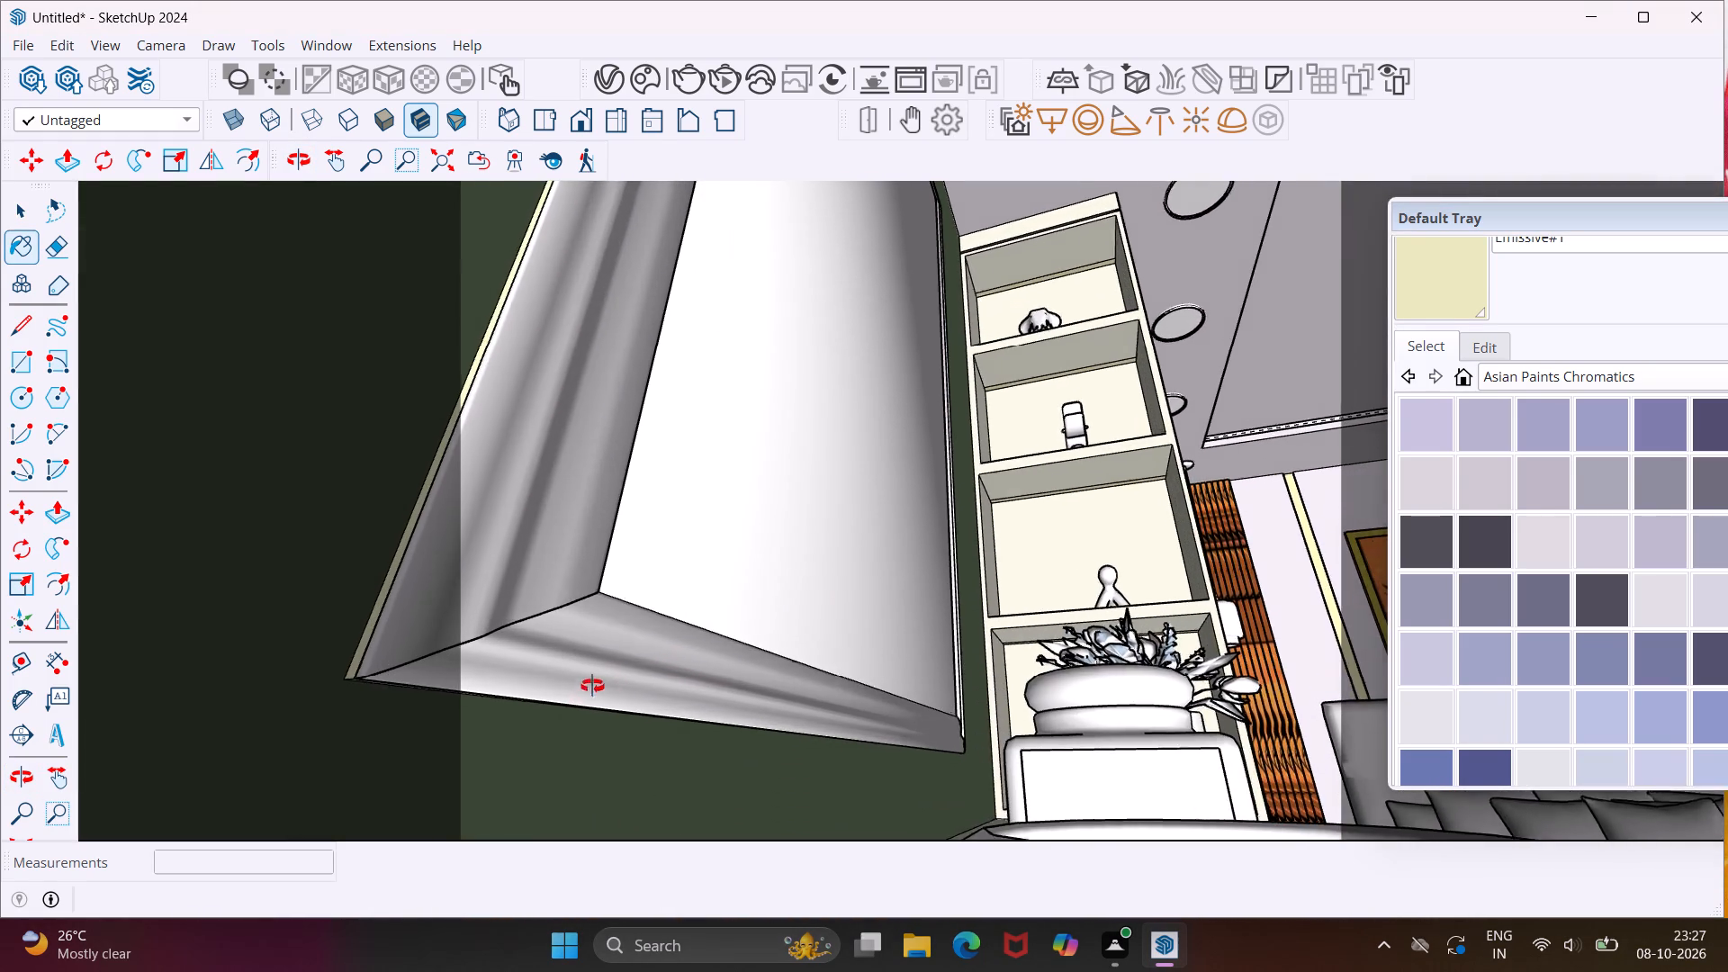
pyautogui.moveTo(592, 686); pyautogui.dragTo(751, 618, button='middle')
pyautogui.scroll(-4, 641, 668)
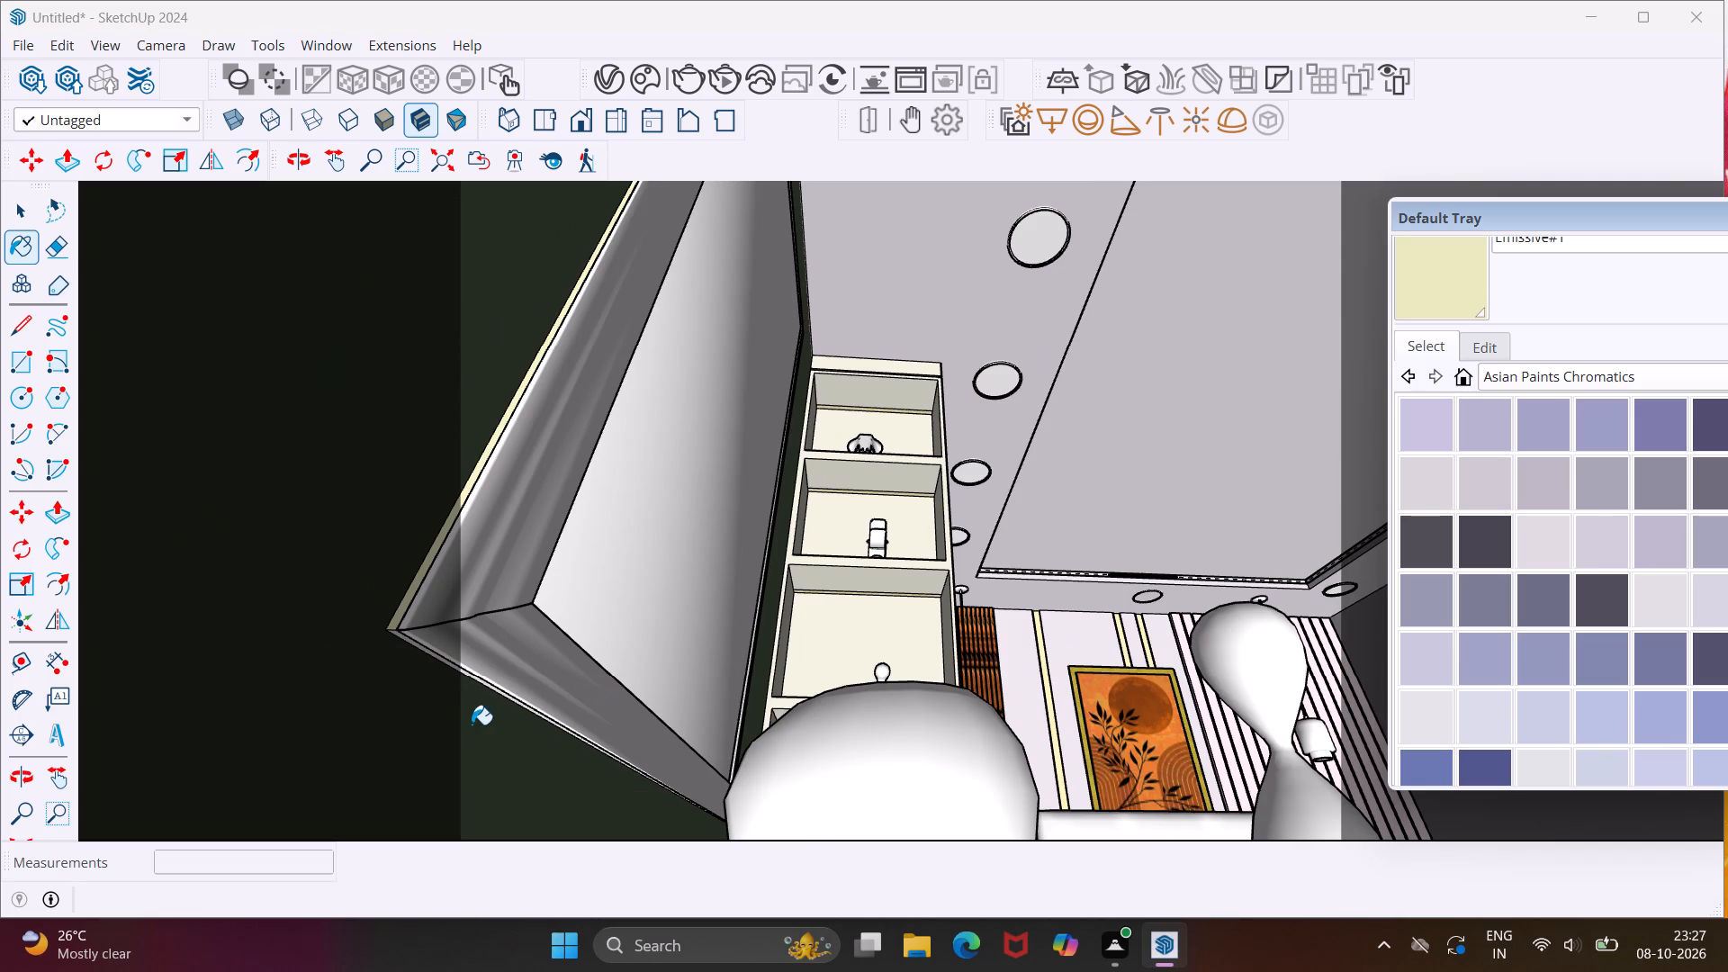
pyautogui.scroll(16, 481, 706)
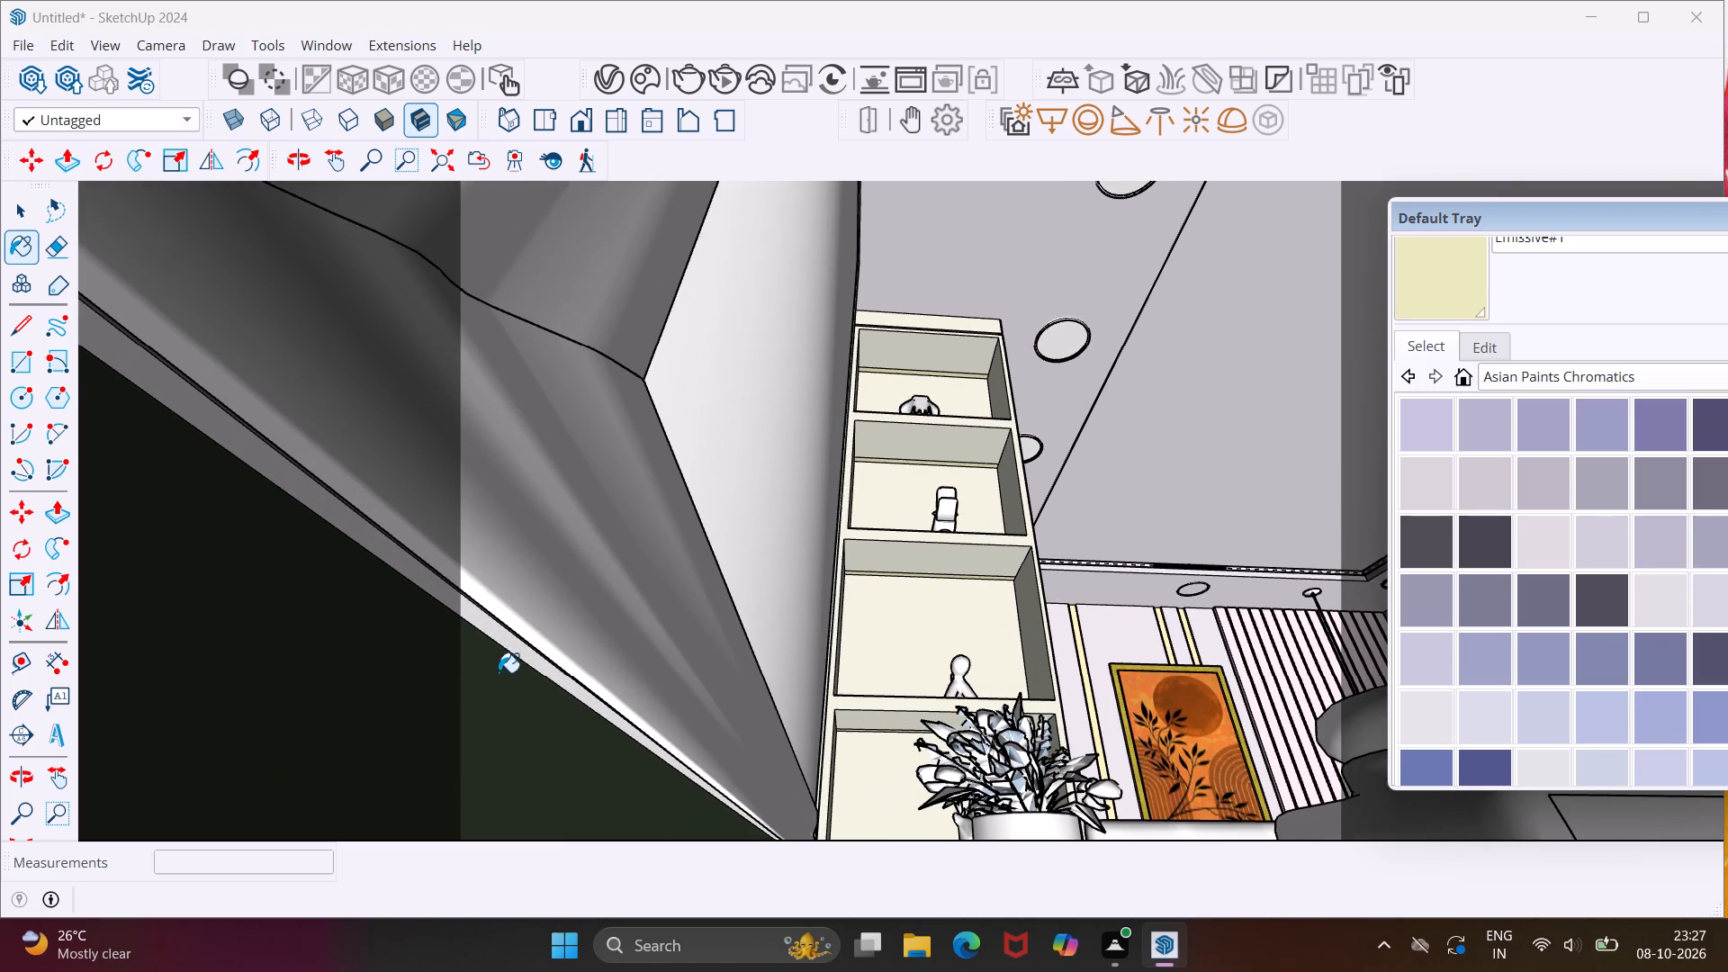
pyautogui.click(516, 652)
pyautogui.scroll(-4, 522, 651)
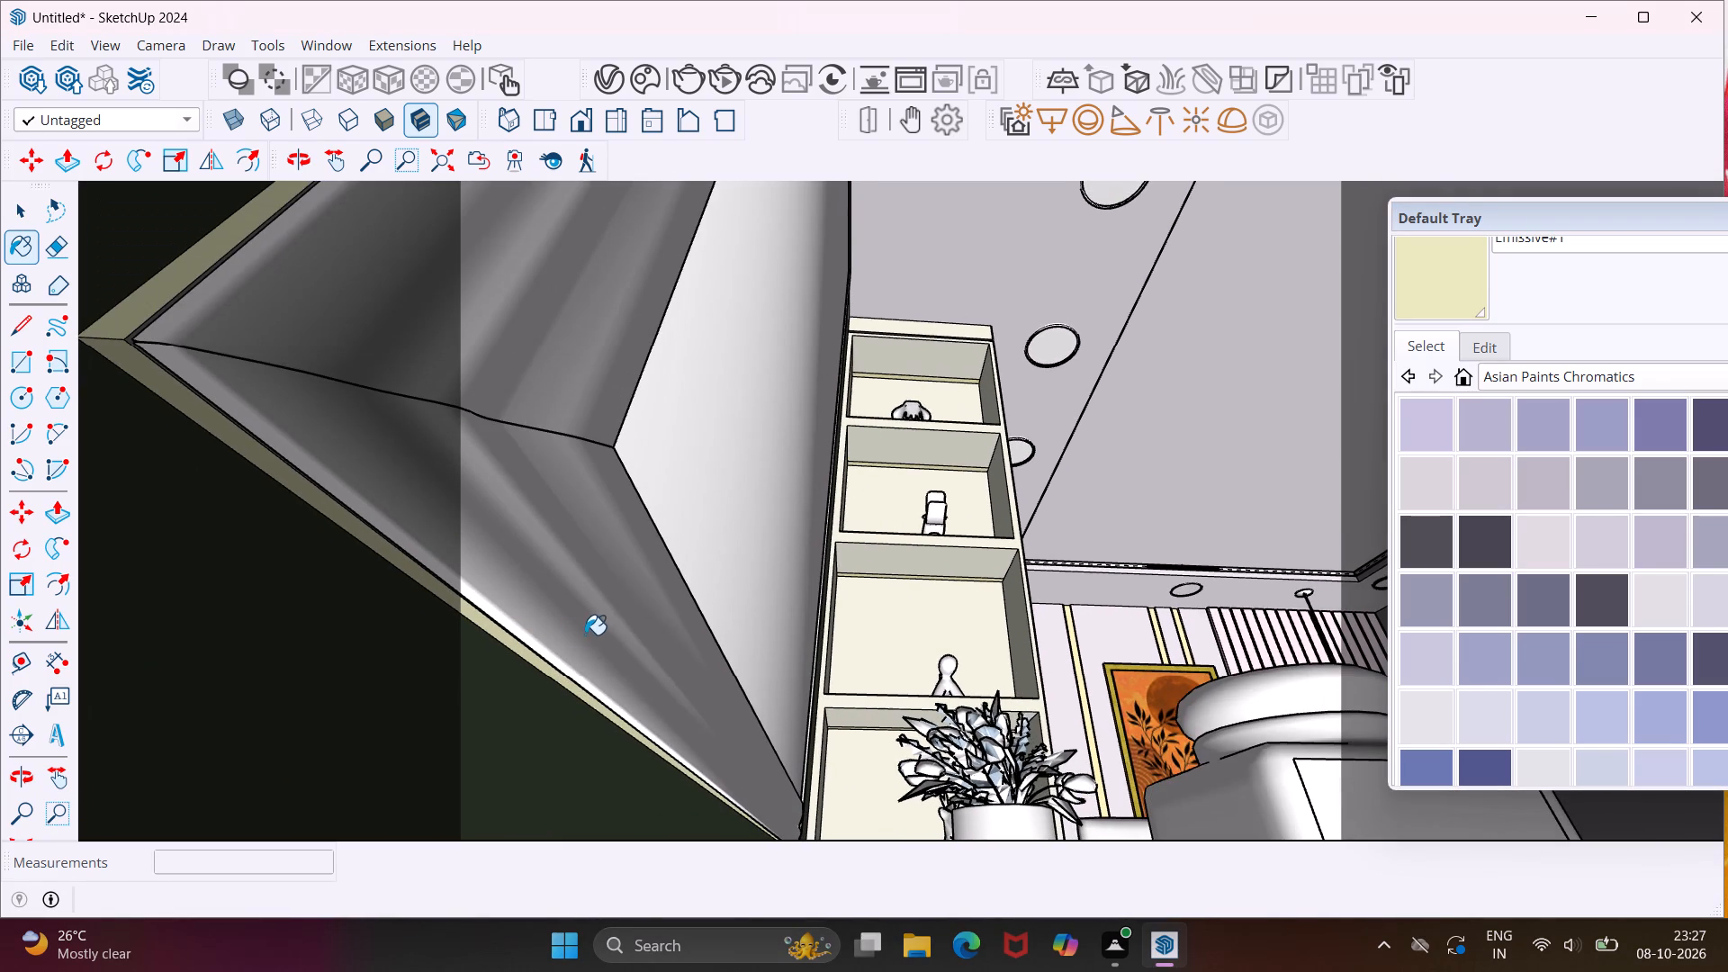
pyautogui.press('Escape')
pyautogui.press('space')
# Reframe the camera on the room so the vanity mirror, wardrobe and bed wall all sit in one view.
pyautogui.moveTo(739, 550); pyautogui.dragTo(669, 658, button='middle')
pyautogui.scroll(-5, 661, 645)
pyautogui.moveTo(743, 583); pyautogui.dragTo(658, 642, button='middle')
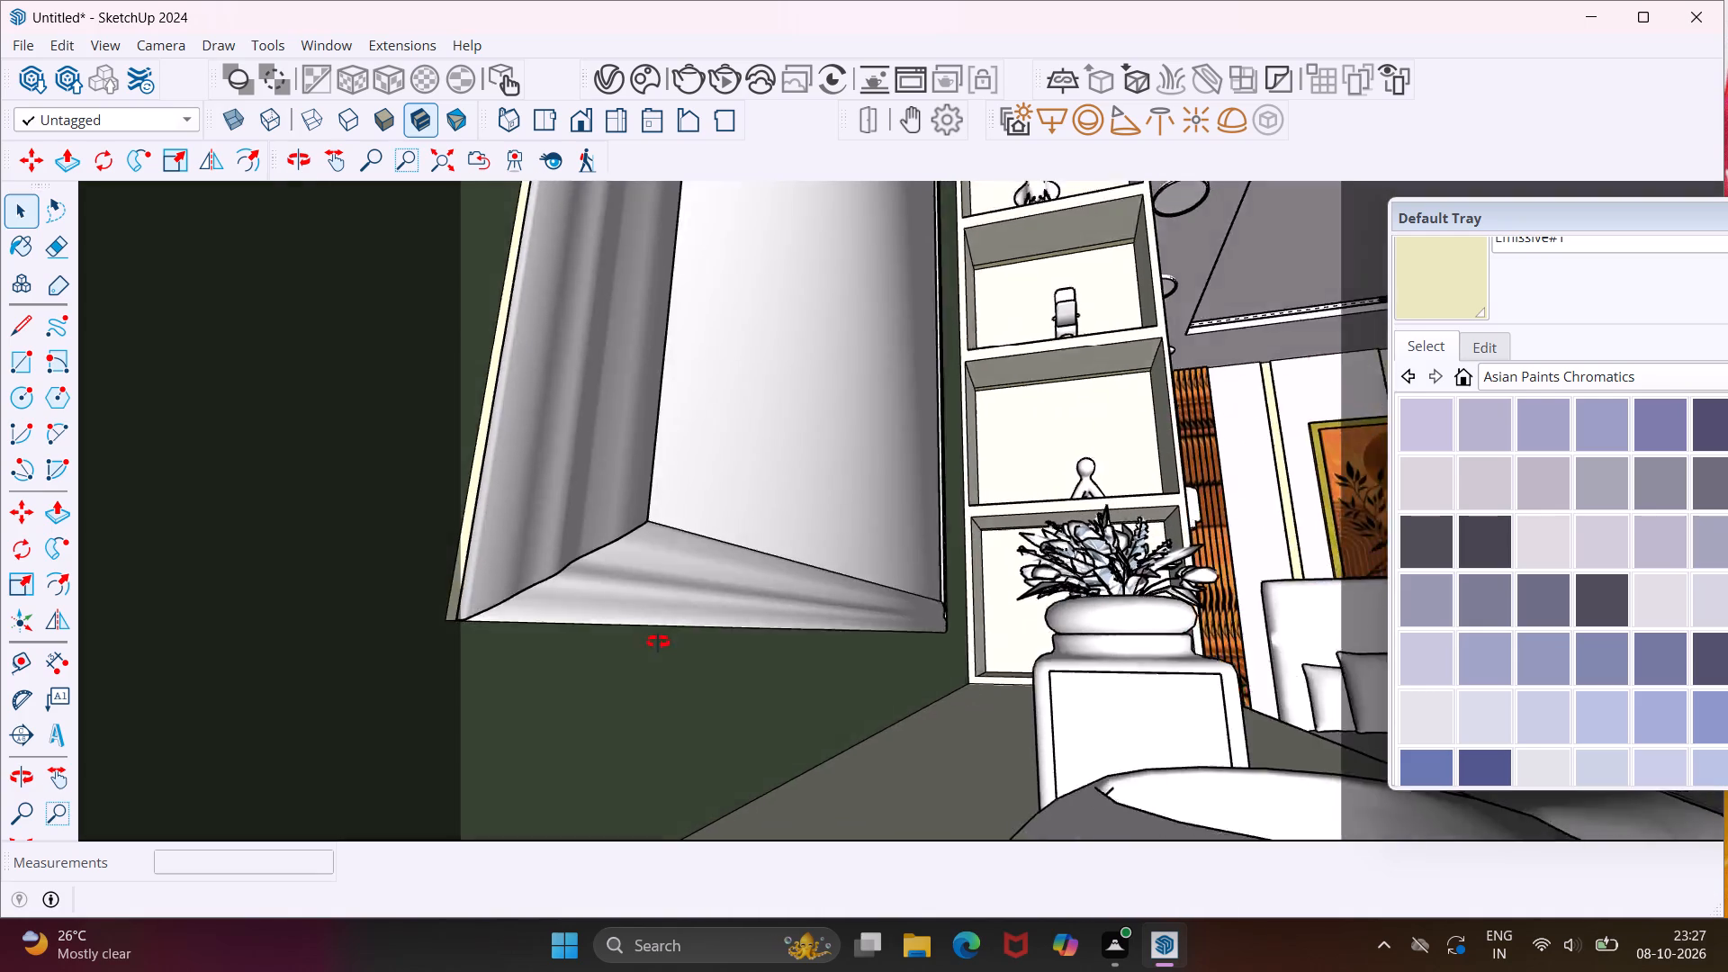
pyautogui.moveTo(658, 642); pyautogui.dragTo(610, 674, button='middle')
pyautogui.scroll(-20, 621, 643)
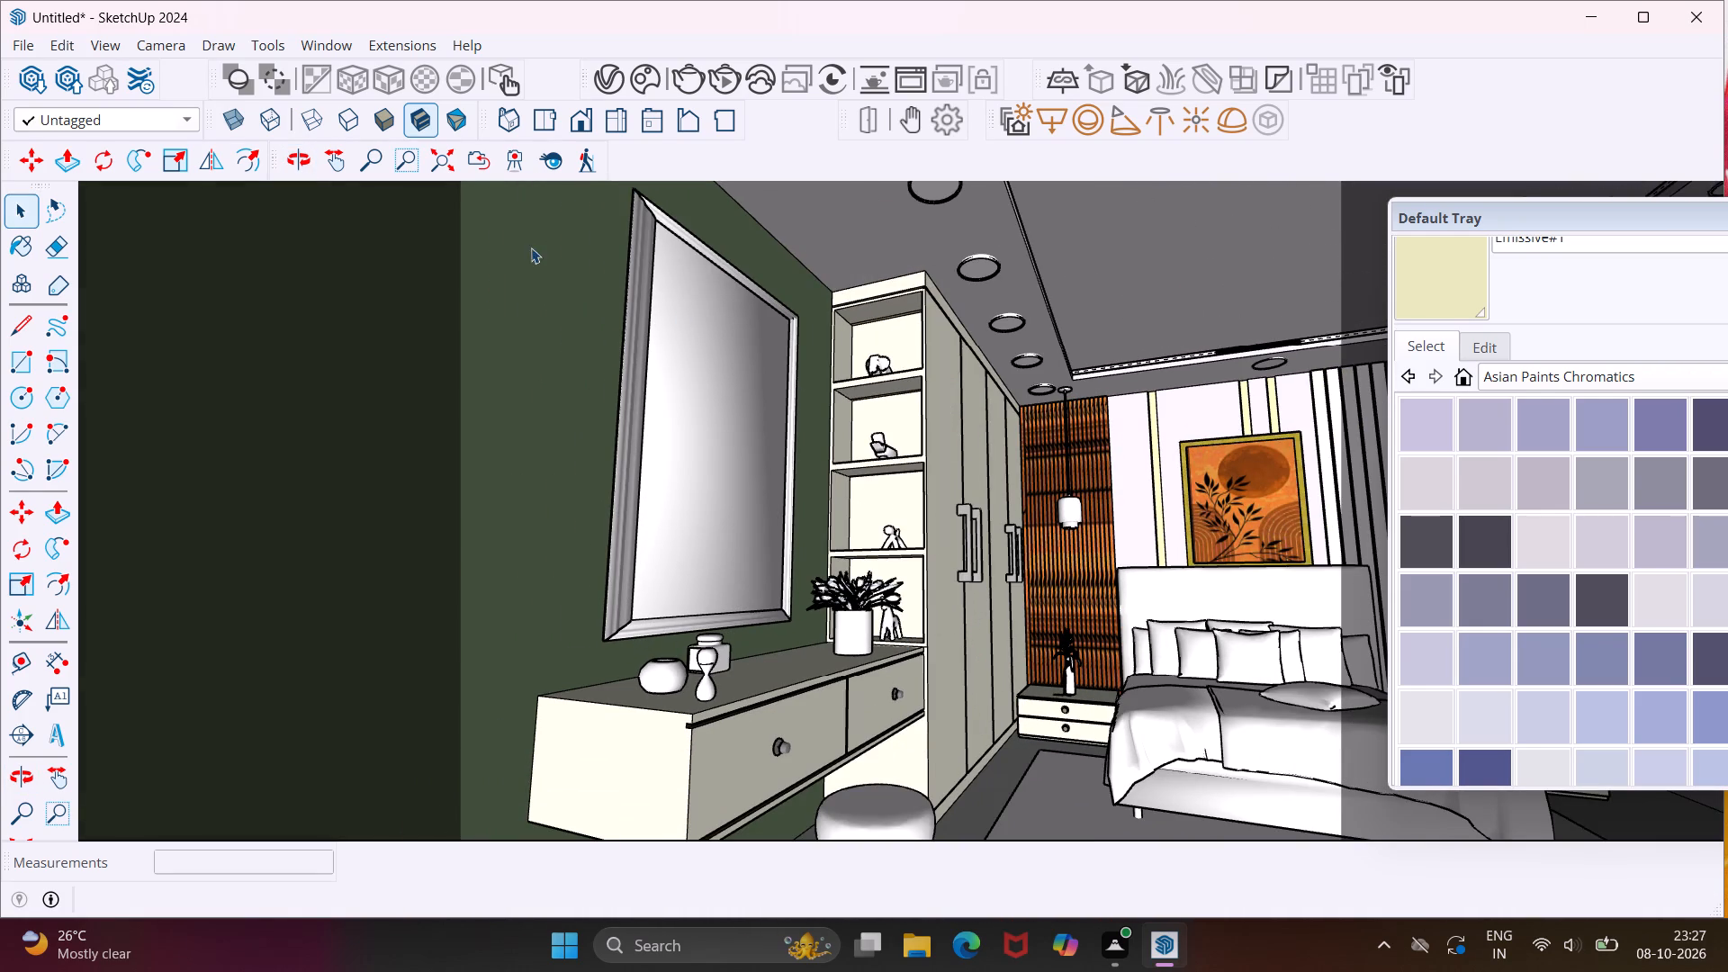
pyautogui.click(326, 156)
pyautogui.moveTo(954, 607); pyautogui.dragTo(913, 607)
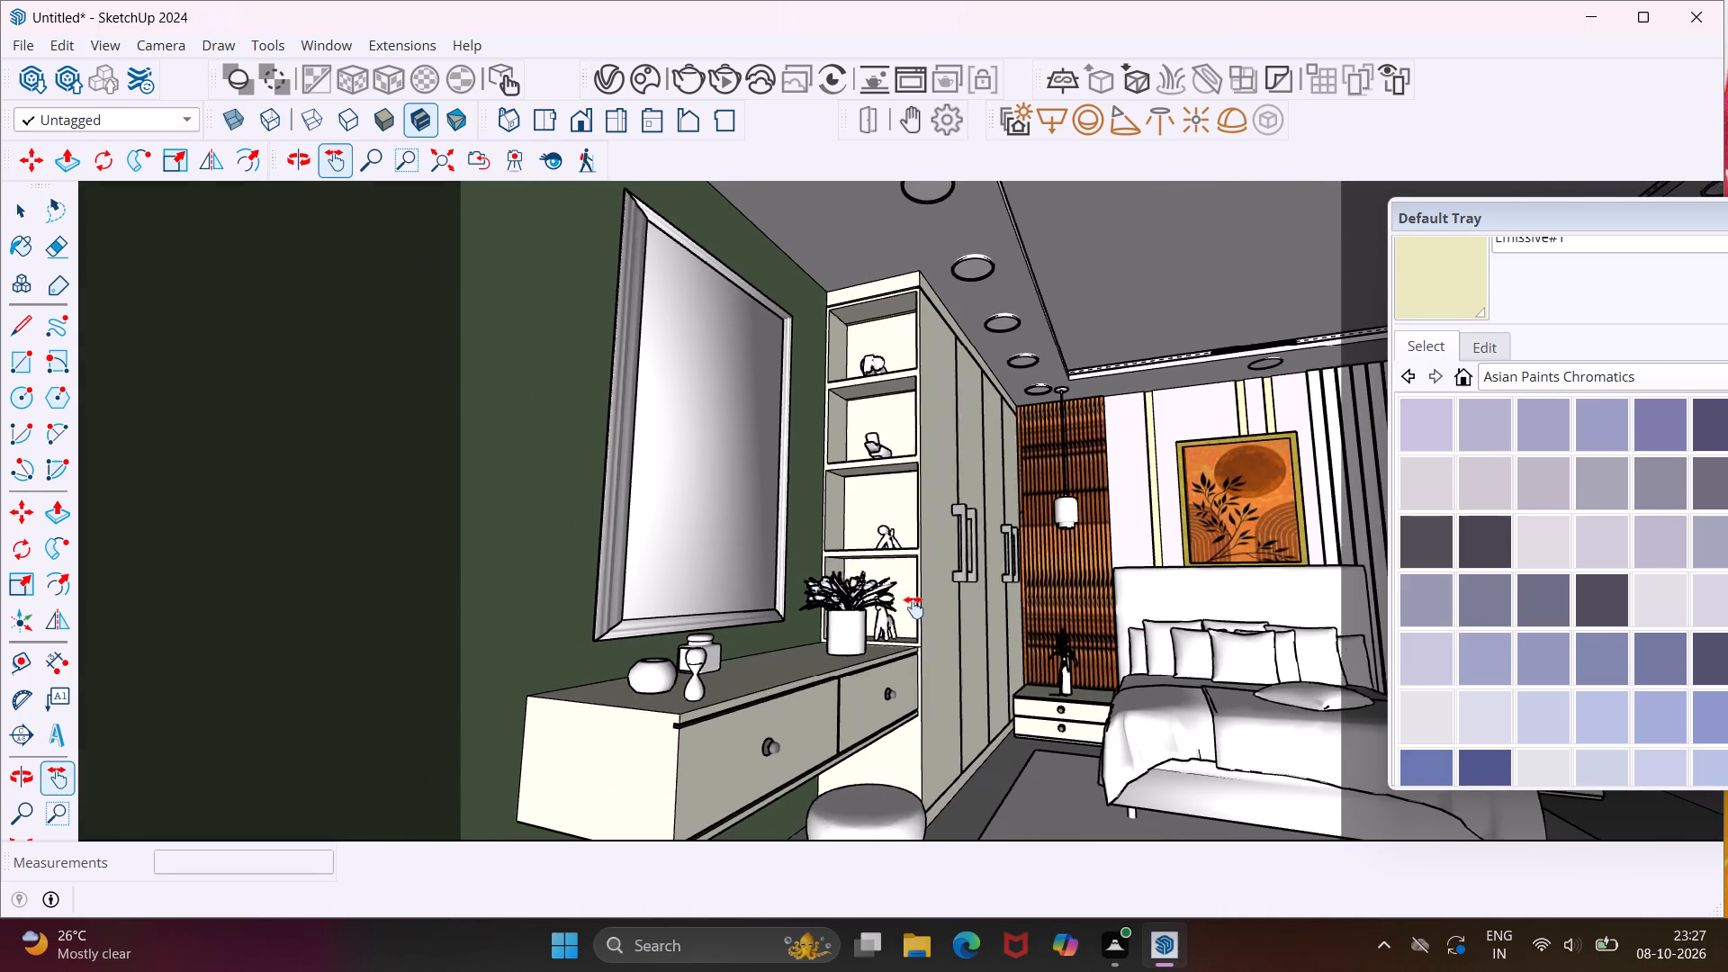
pyautogui.moveTo(913, 607); pyautogui.dragTo(846, 607)
pyautogui.scroll(-1, 846, 607)
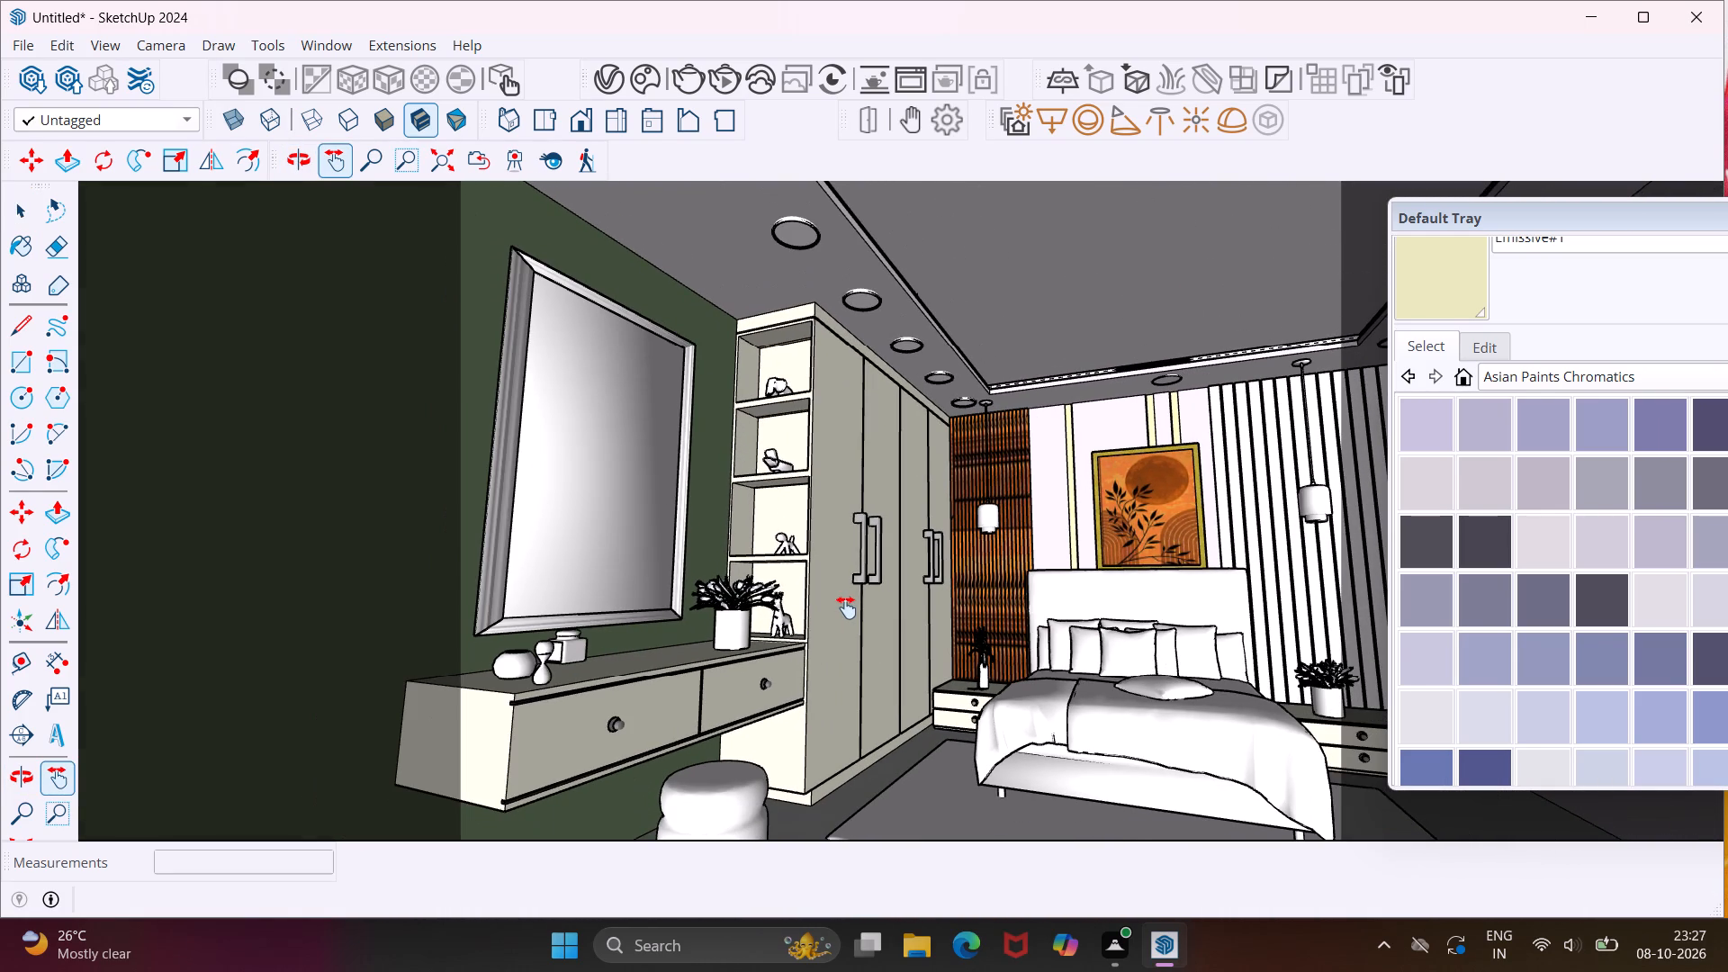
pyautogui.moveTo(953, 639); pyautogui.dragTo(936, 639)
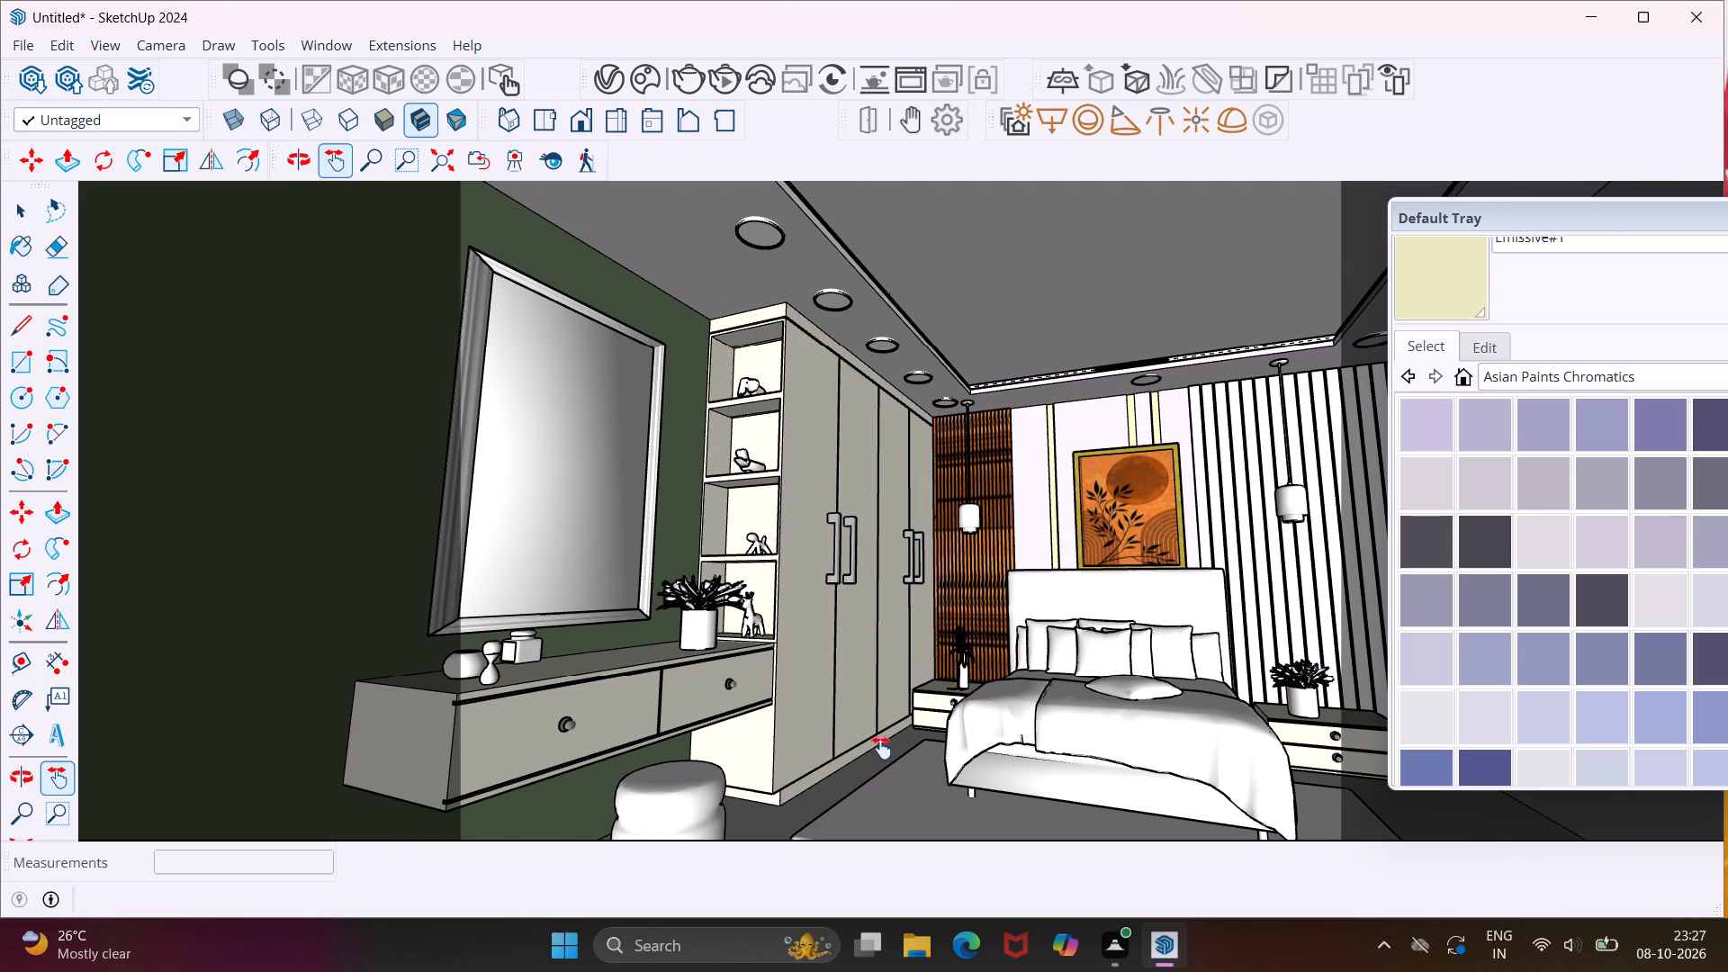
pyautogui.moveTo(880, 751); pyautogui.dragTo(868, 798, button='middle')
pyautogui.moveTo(877, 787); pyautogui.dragTo(871, 750)
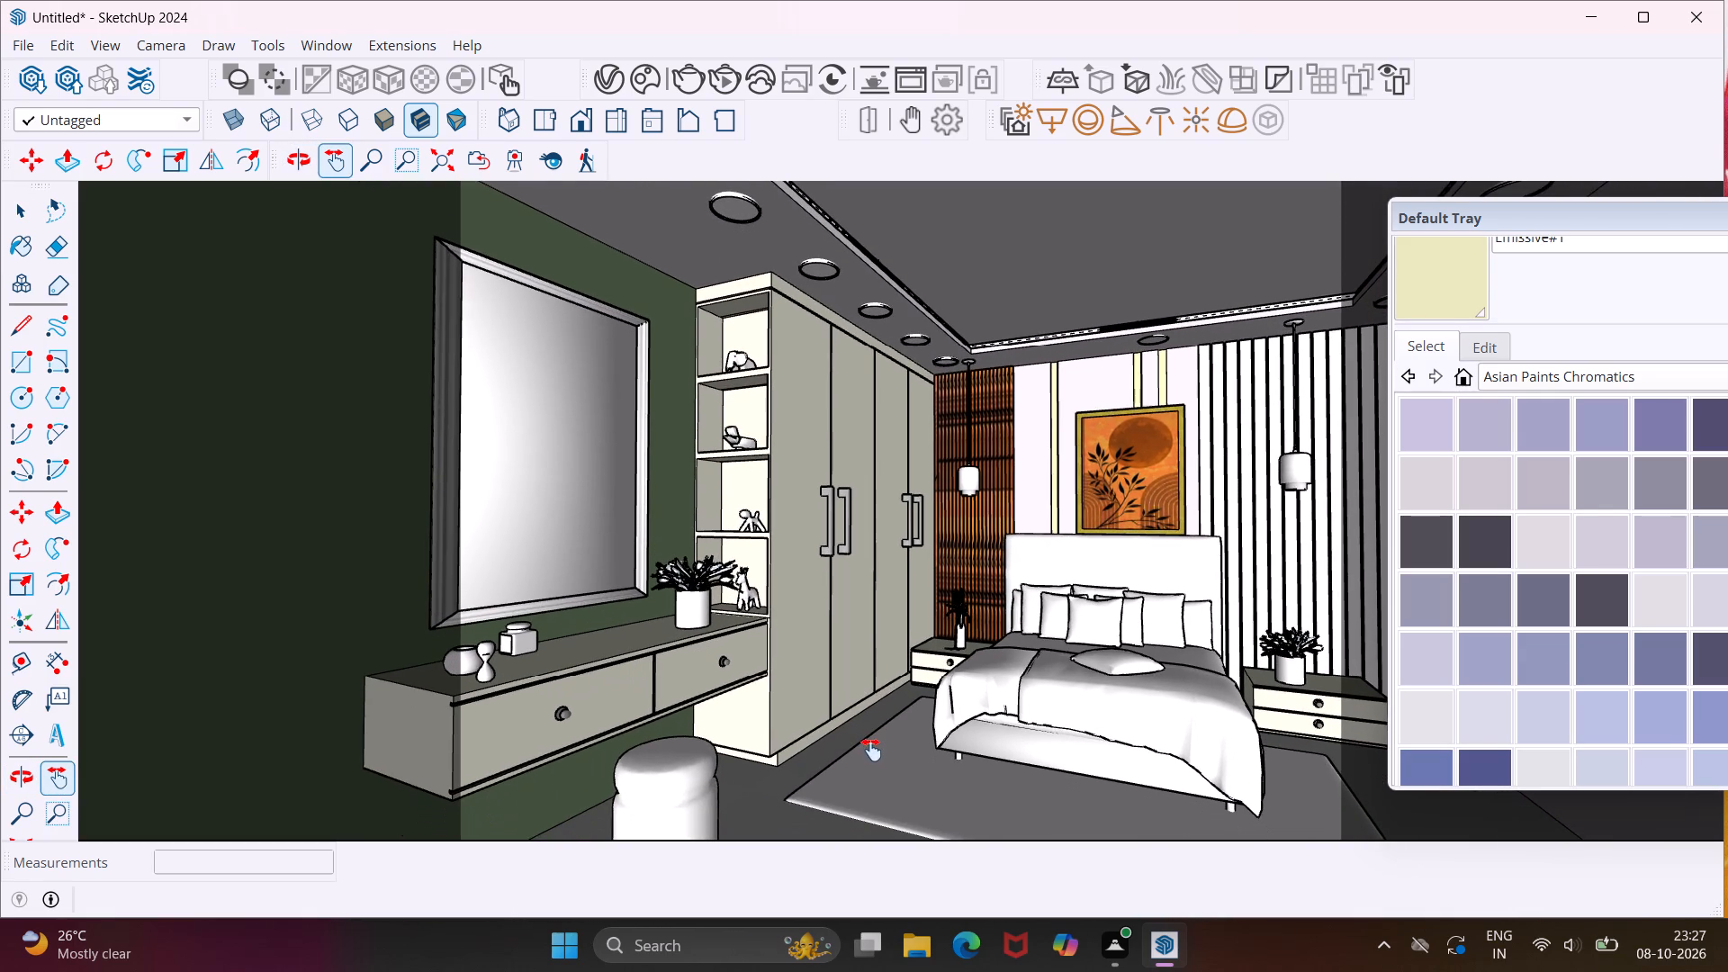
pyautogui.moveTo(871, 750); pyautogui.dragTo(869, 764, button='middle')
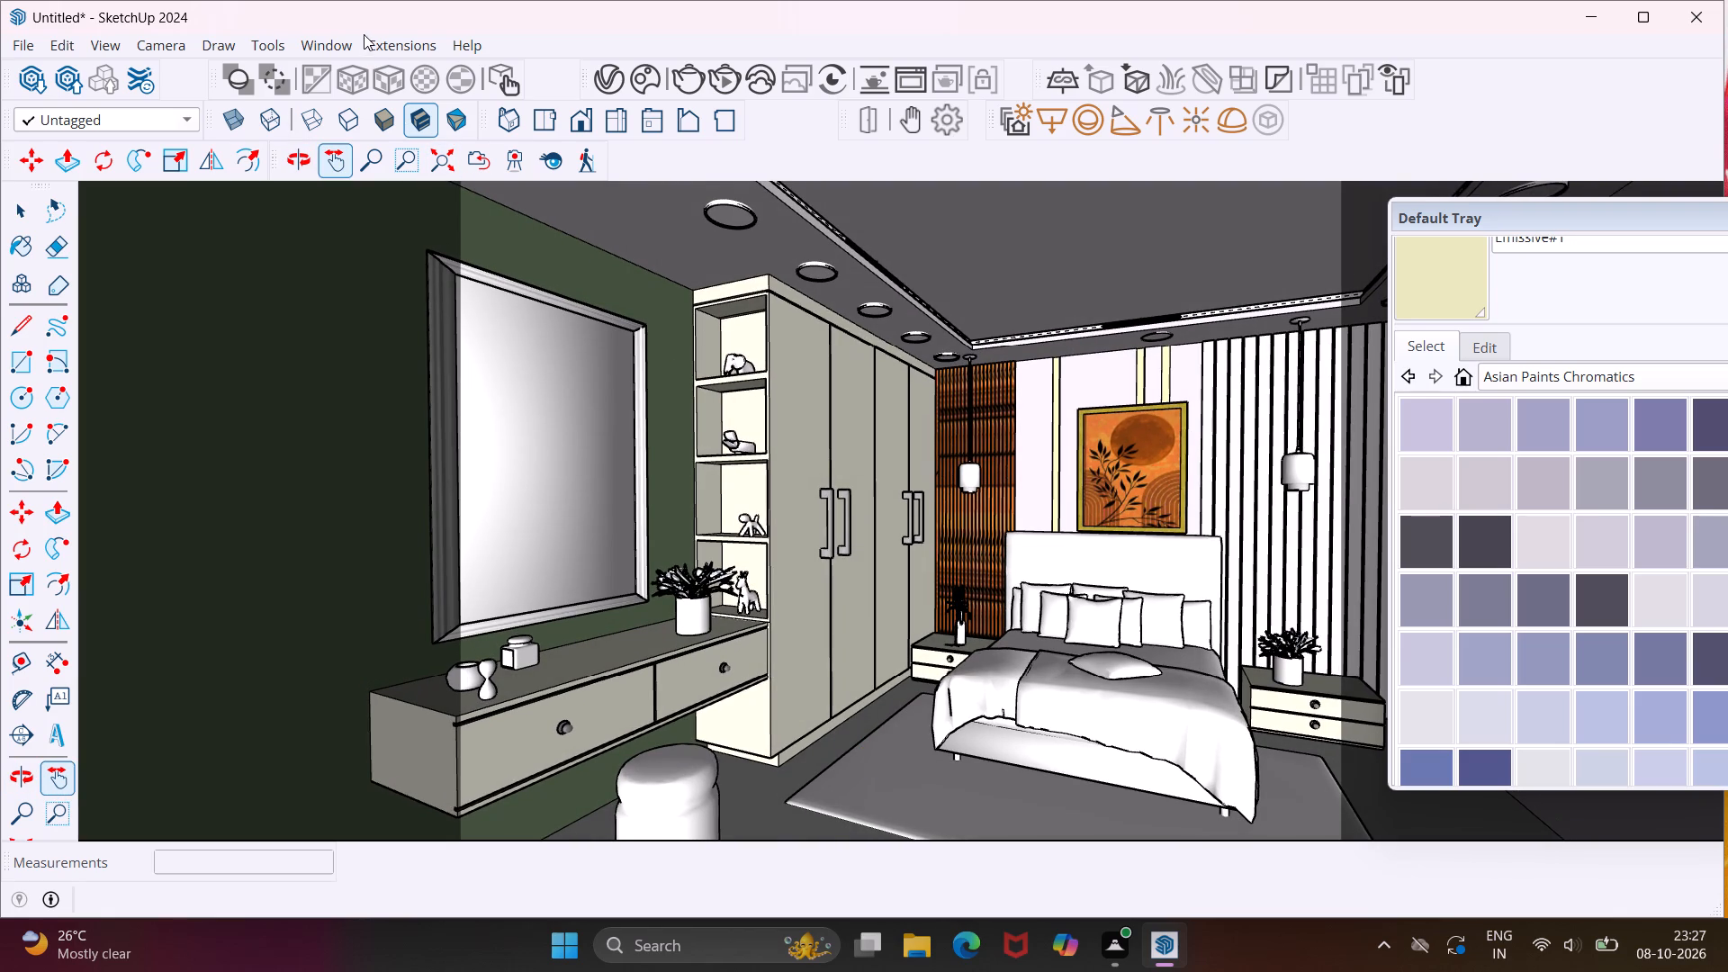
# Browse the downloaded Cosmos models for table lamps, outdoor furniture, other furniture and accessories.
pyautogui.click(656, 78)
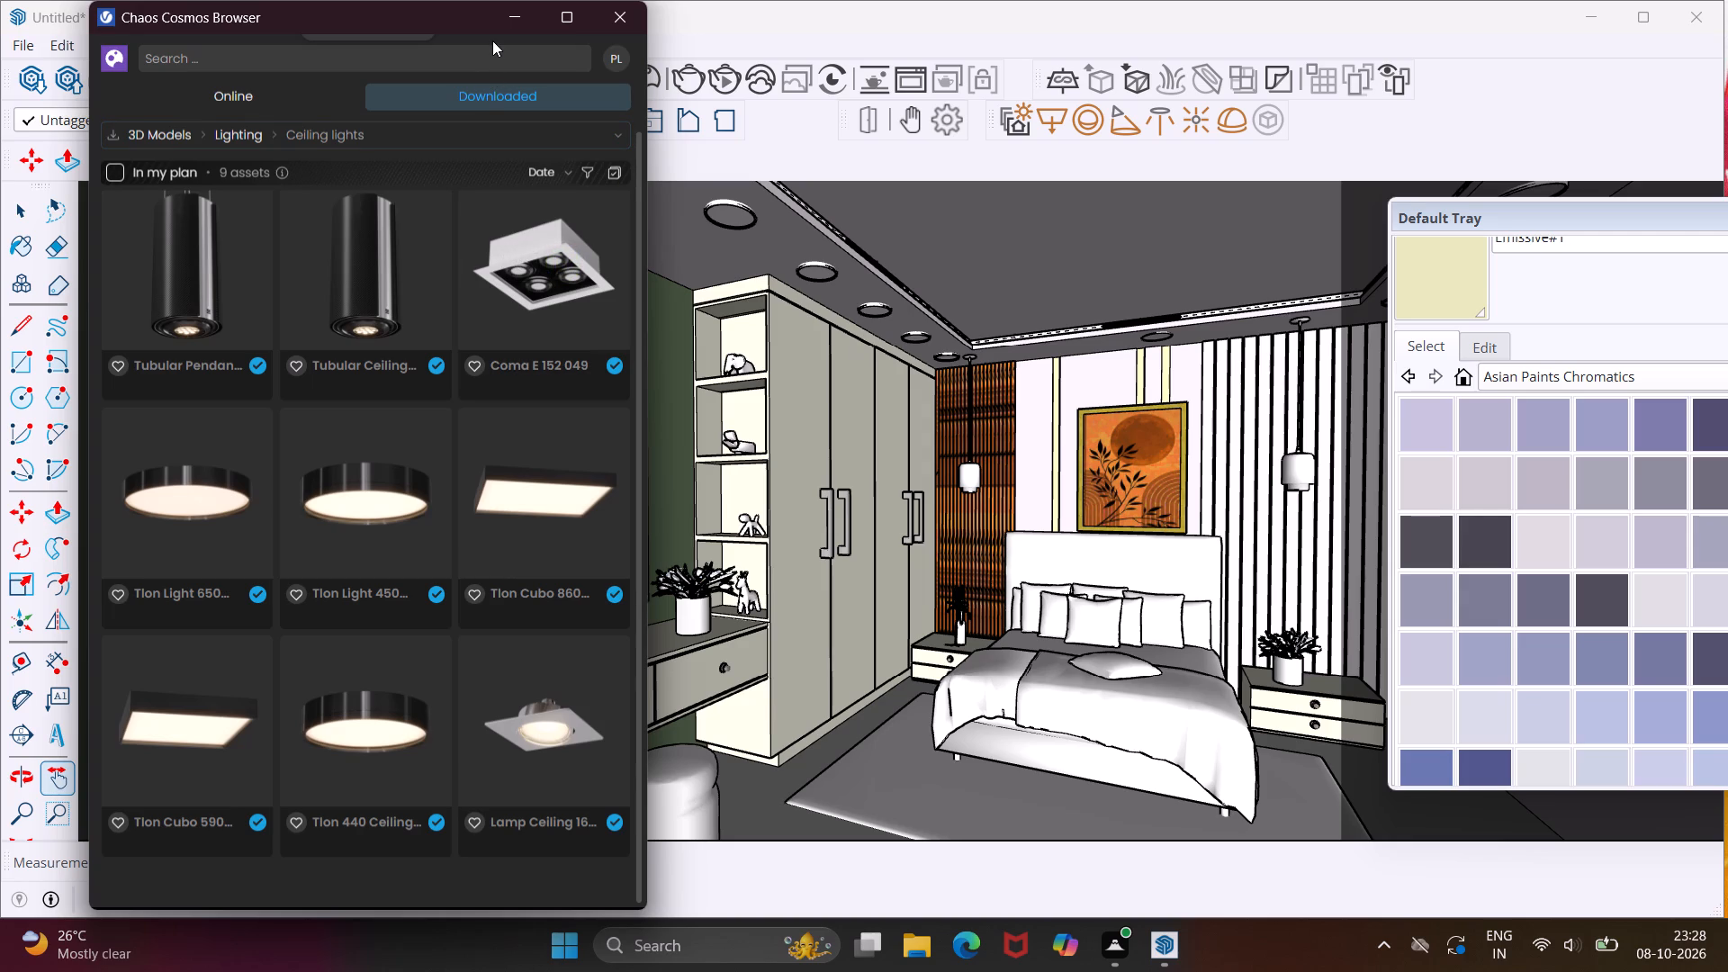
pyautogui.click(492, 131)
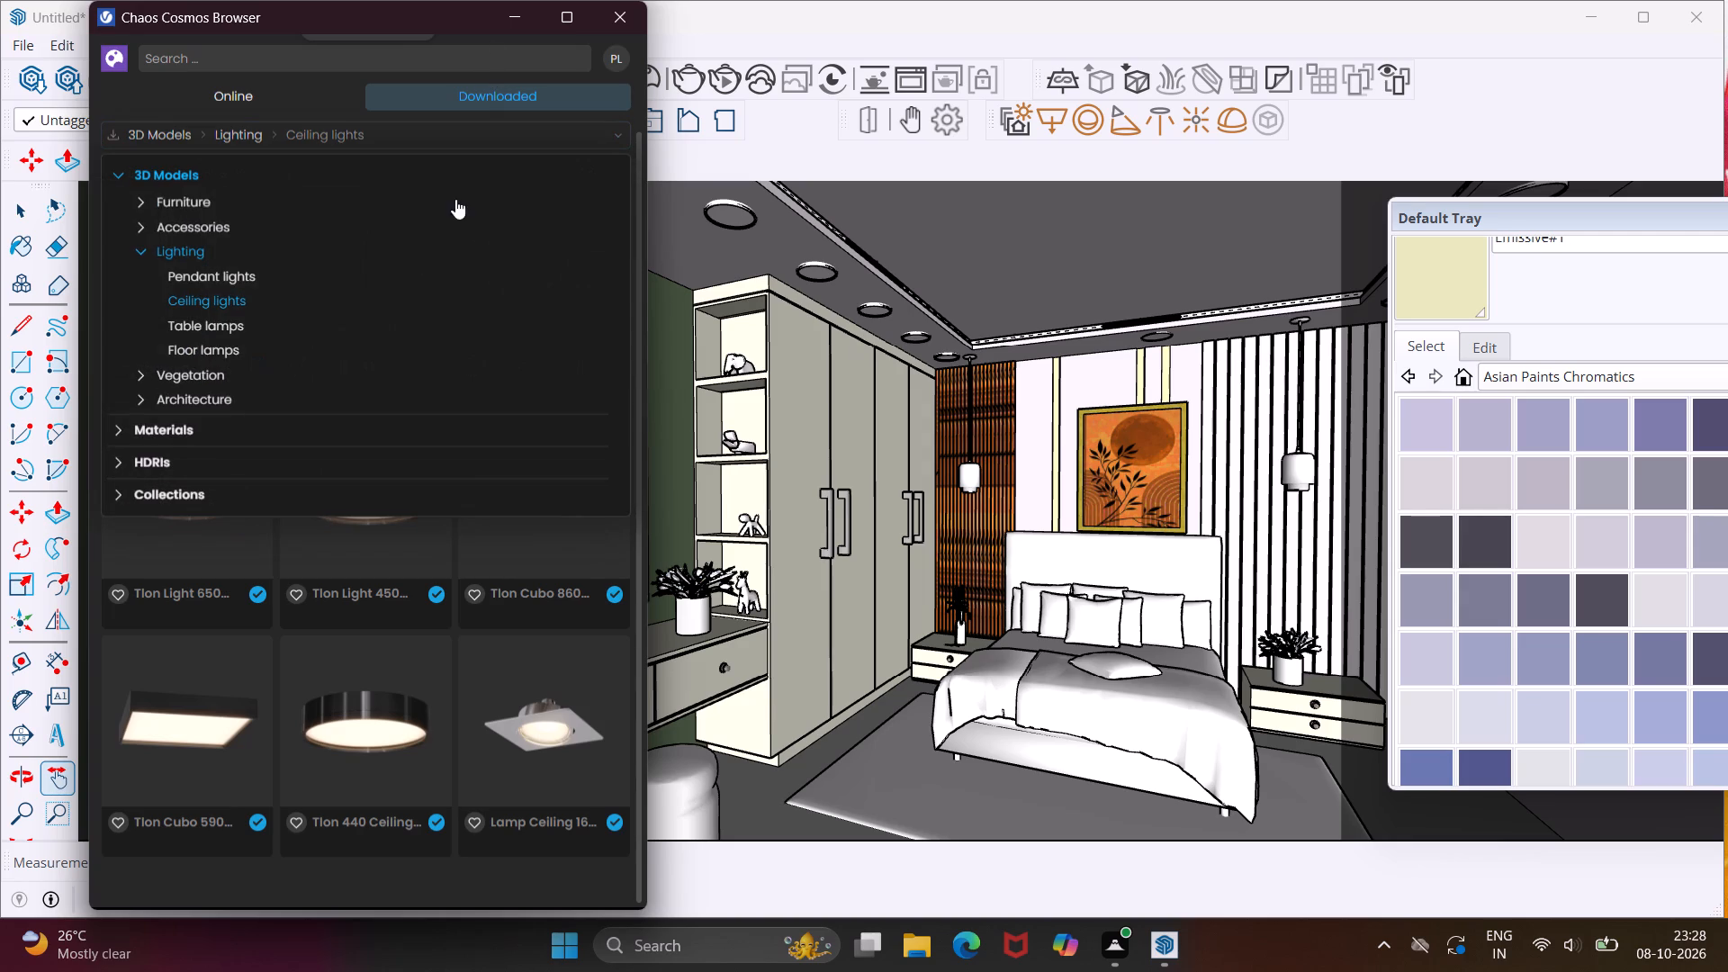
pyautogui.click(345, 329)
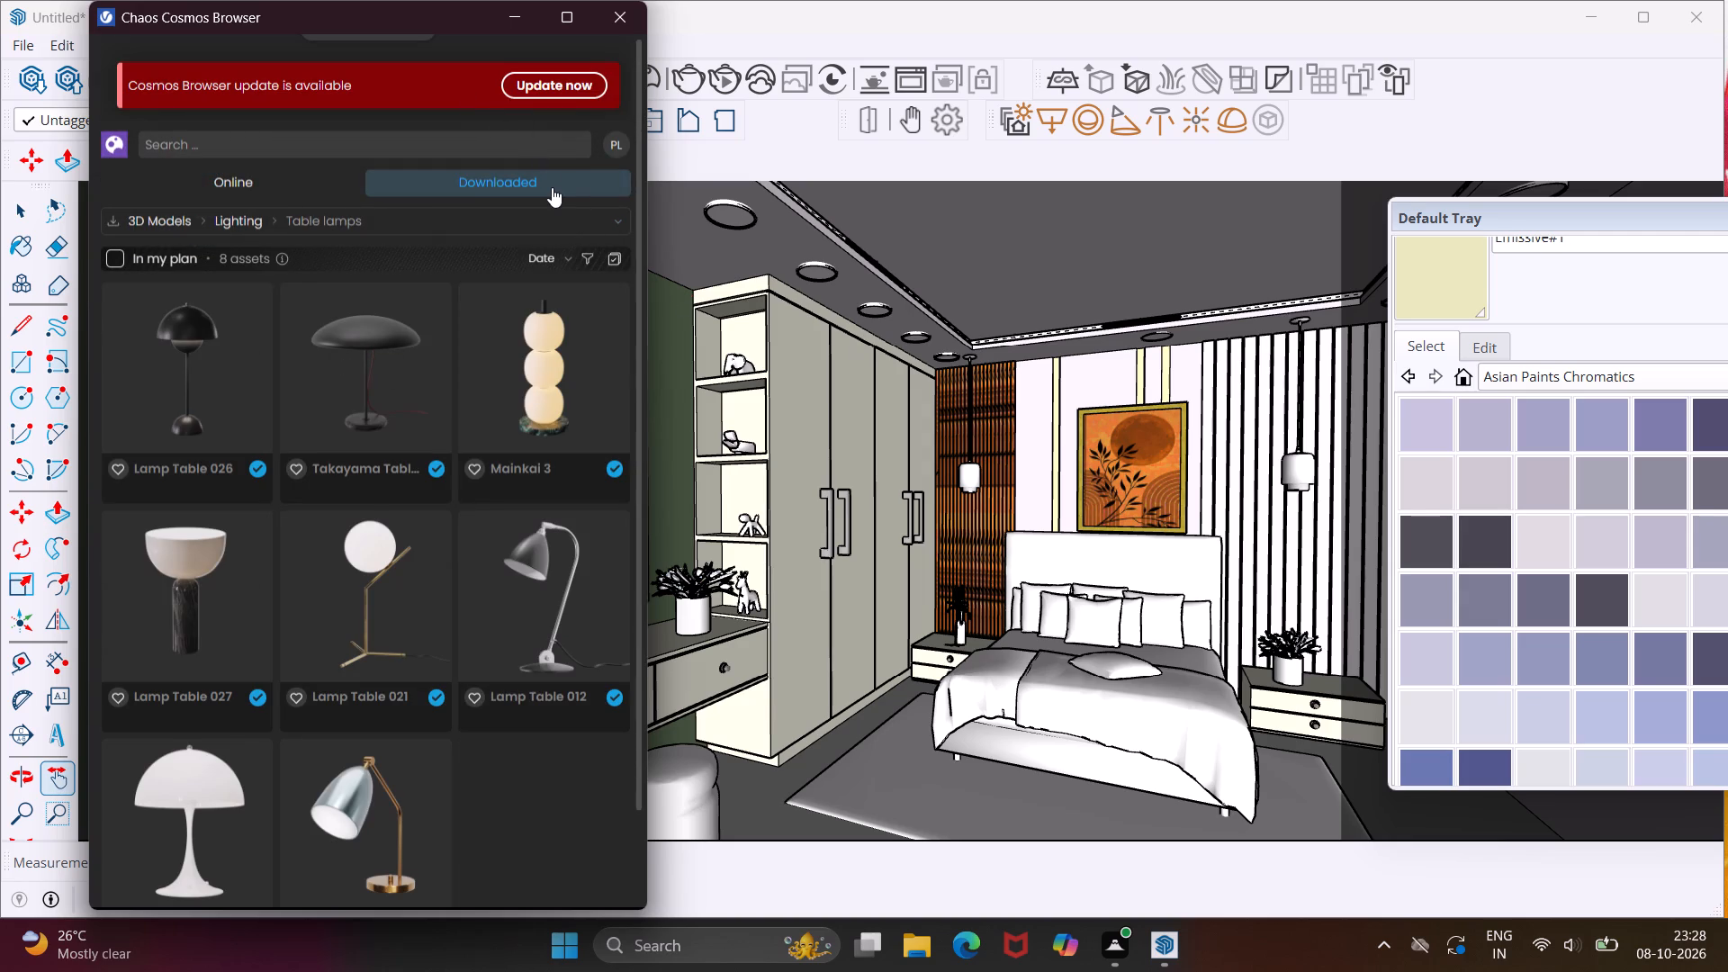
pyautogui.click(544, 212)
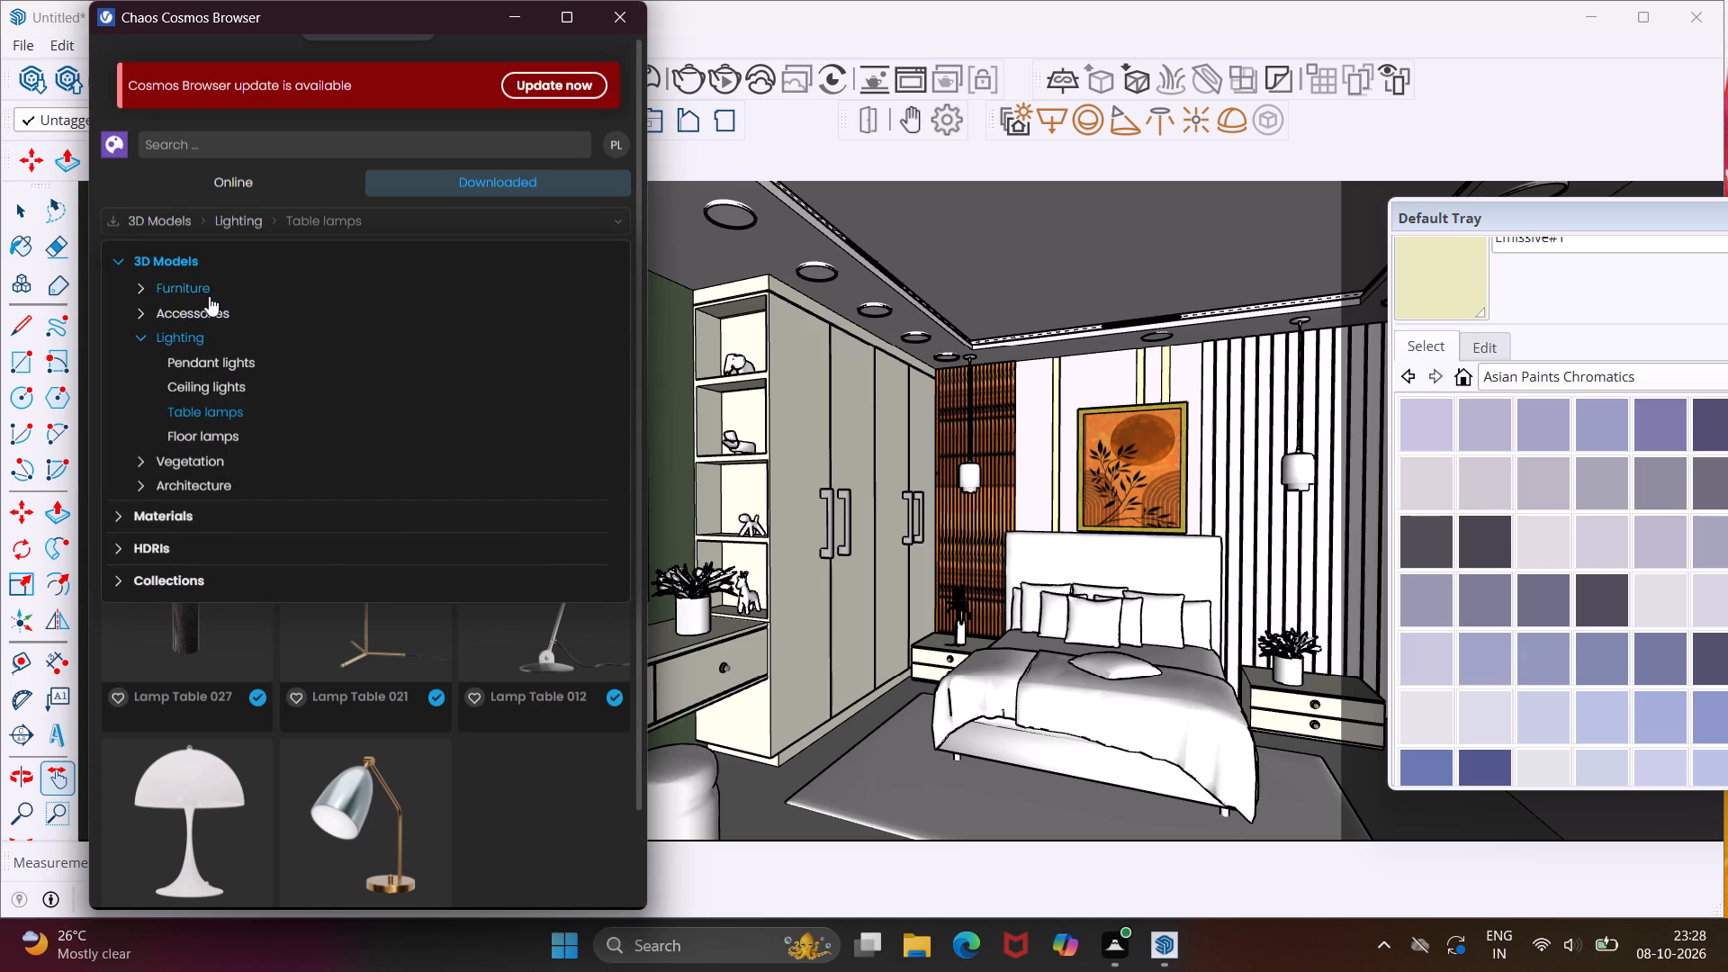
pyautogui.click(209, 294)
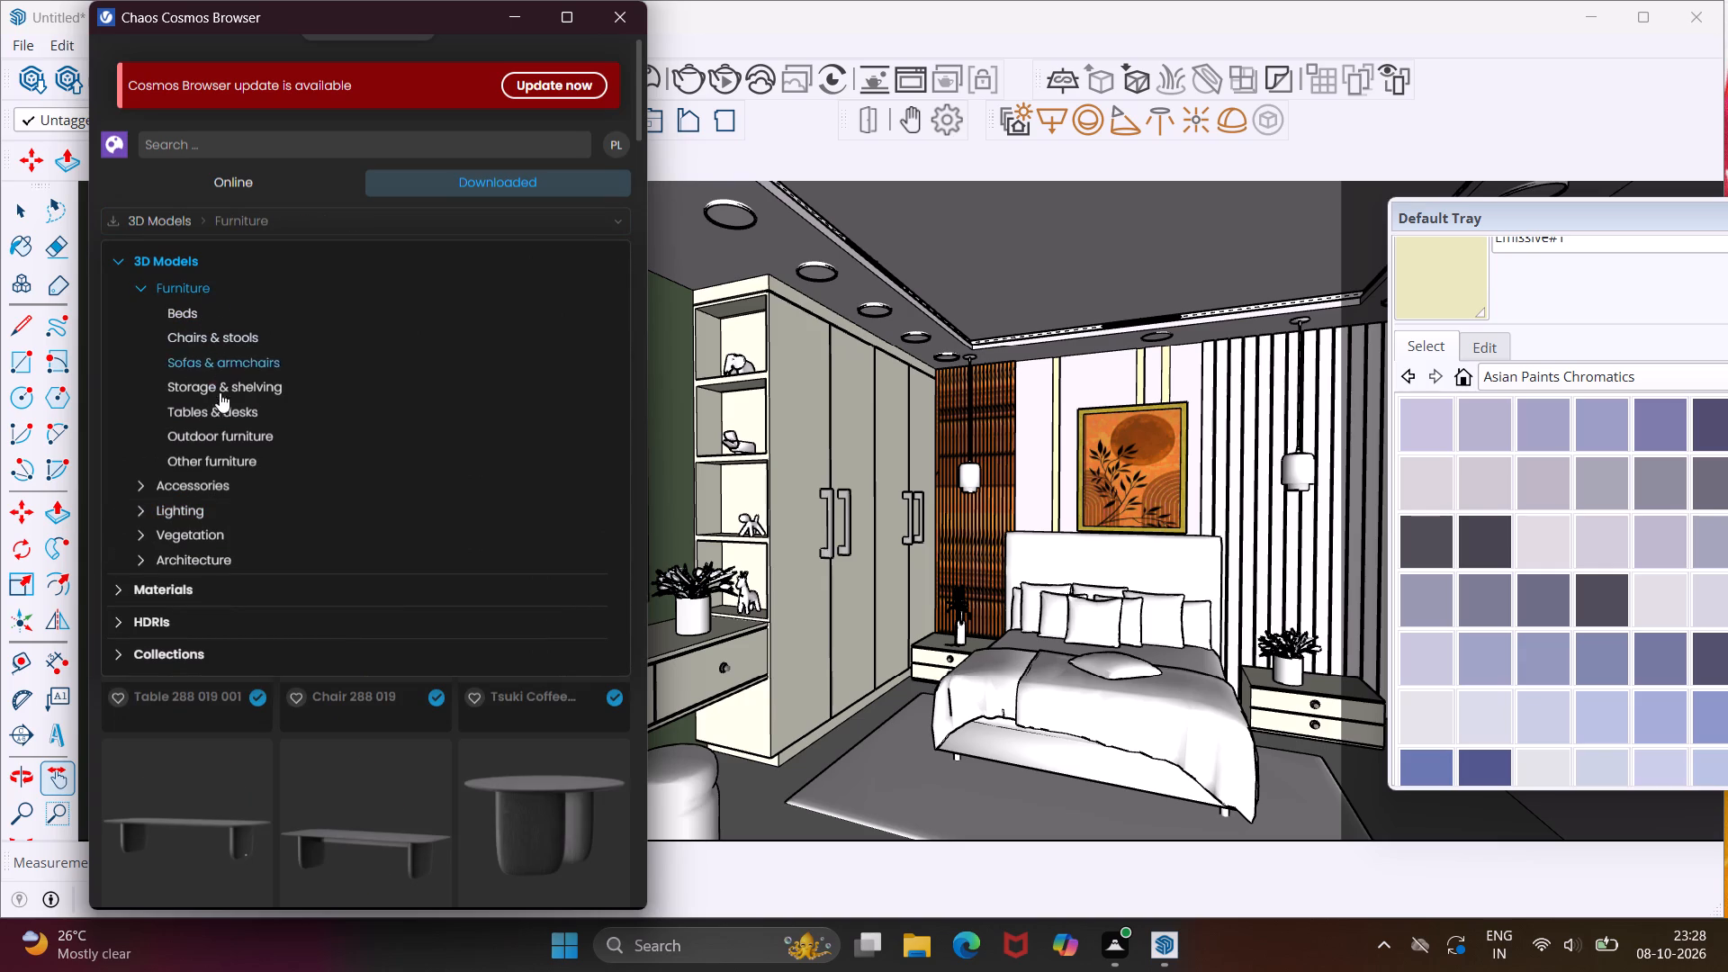
pyautogui.click(232, 438)
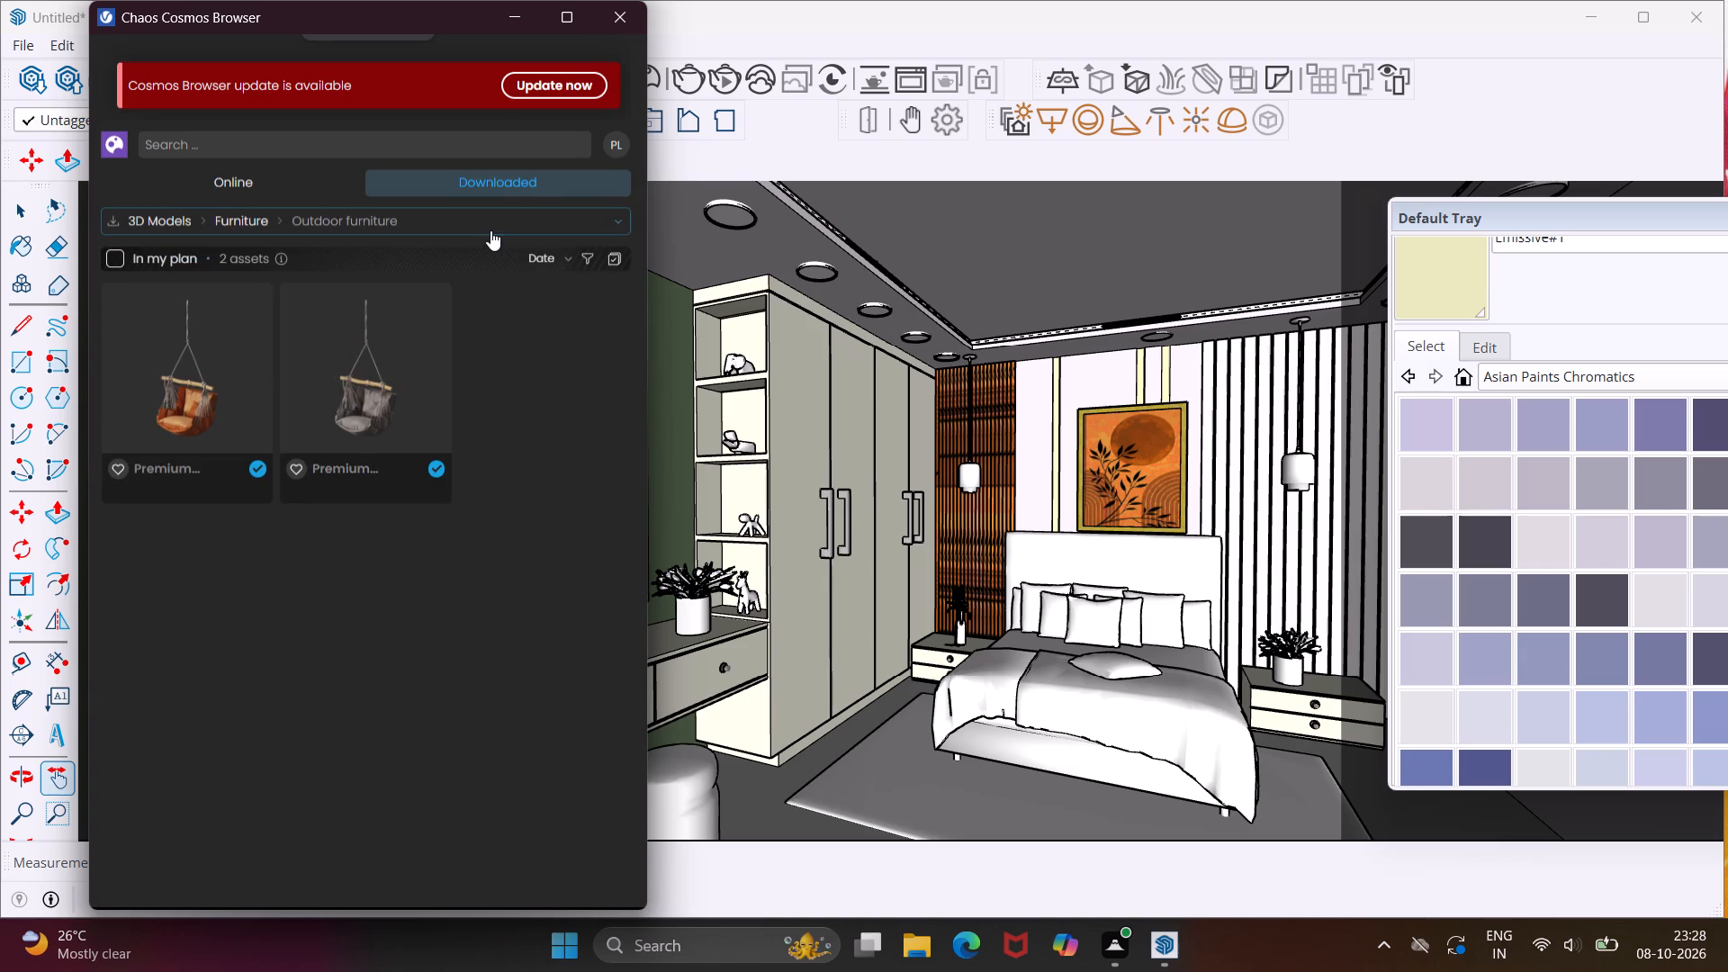
pyautogui.click(490, 229)
pyautogui.click(256, 452)
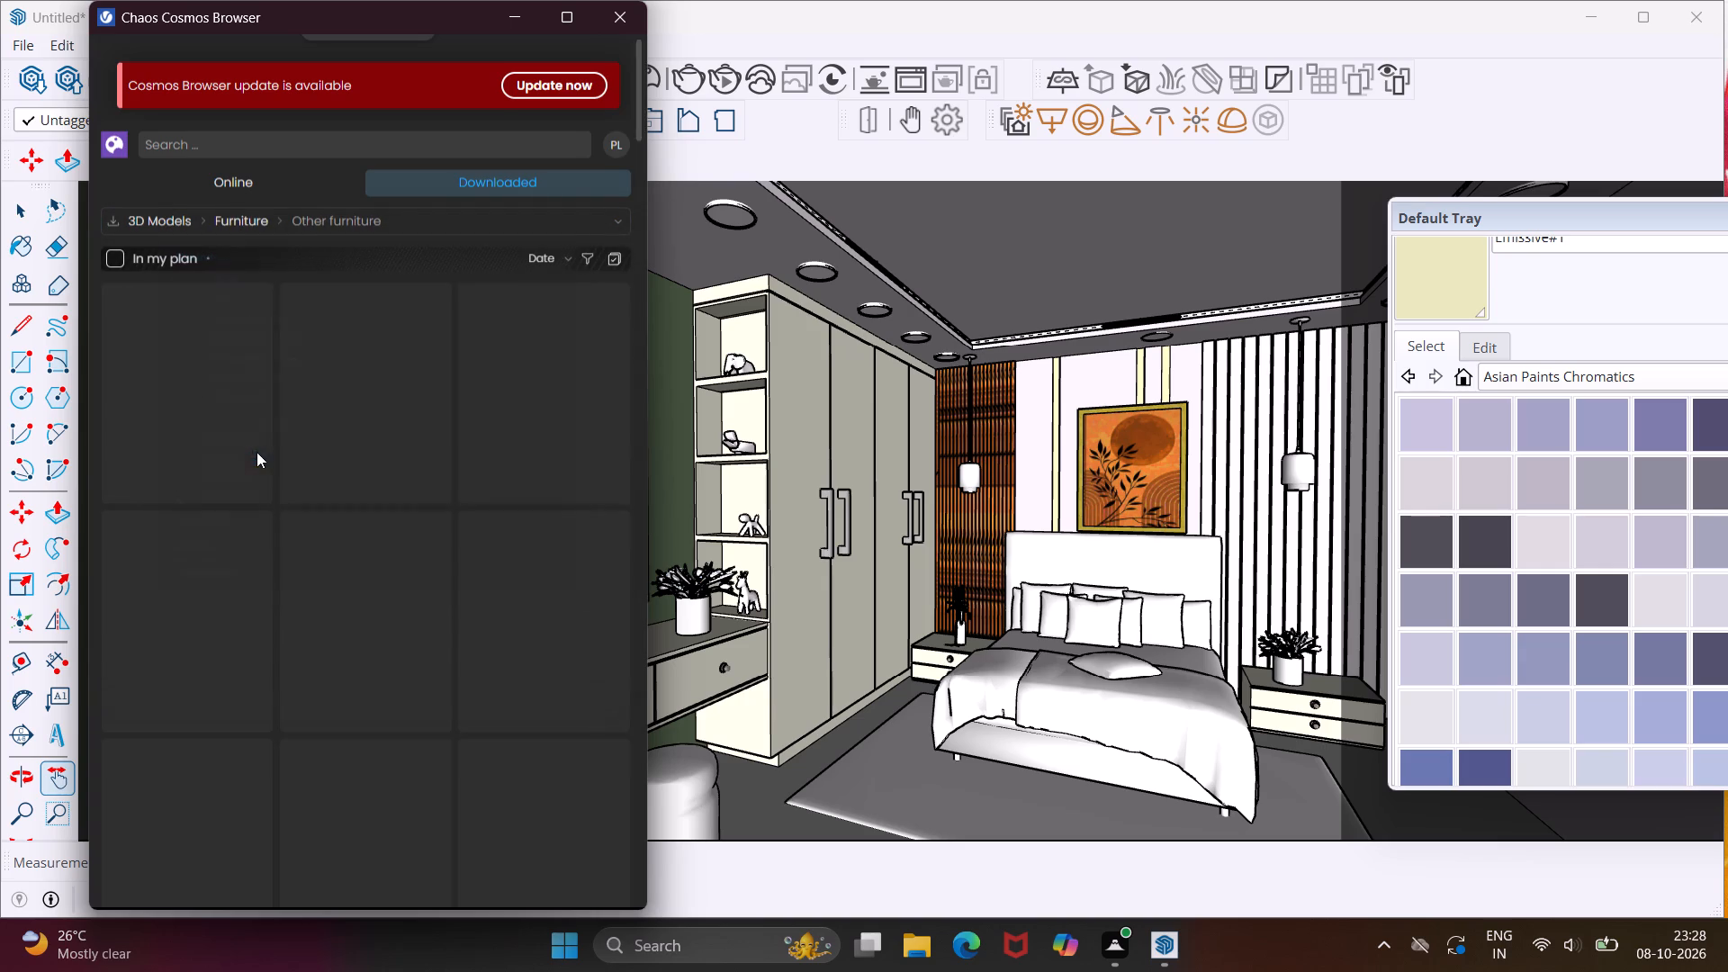
pyautogui.click(355, 234)
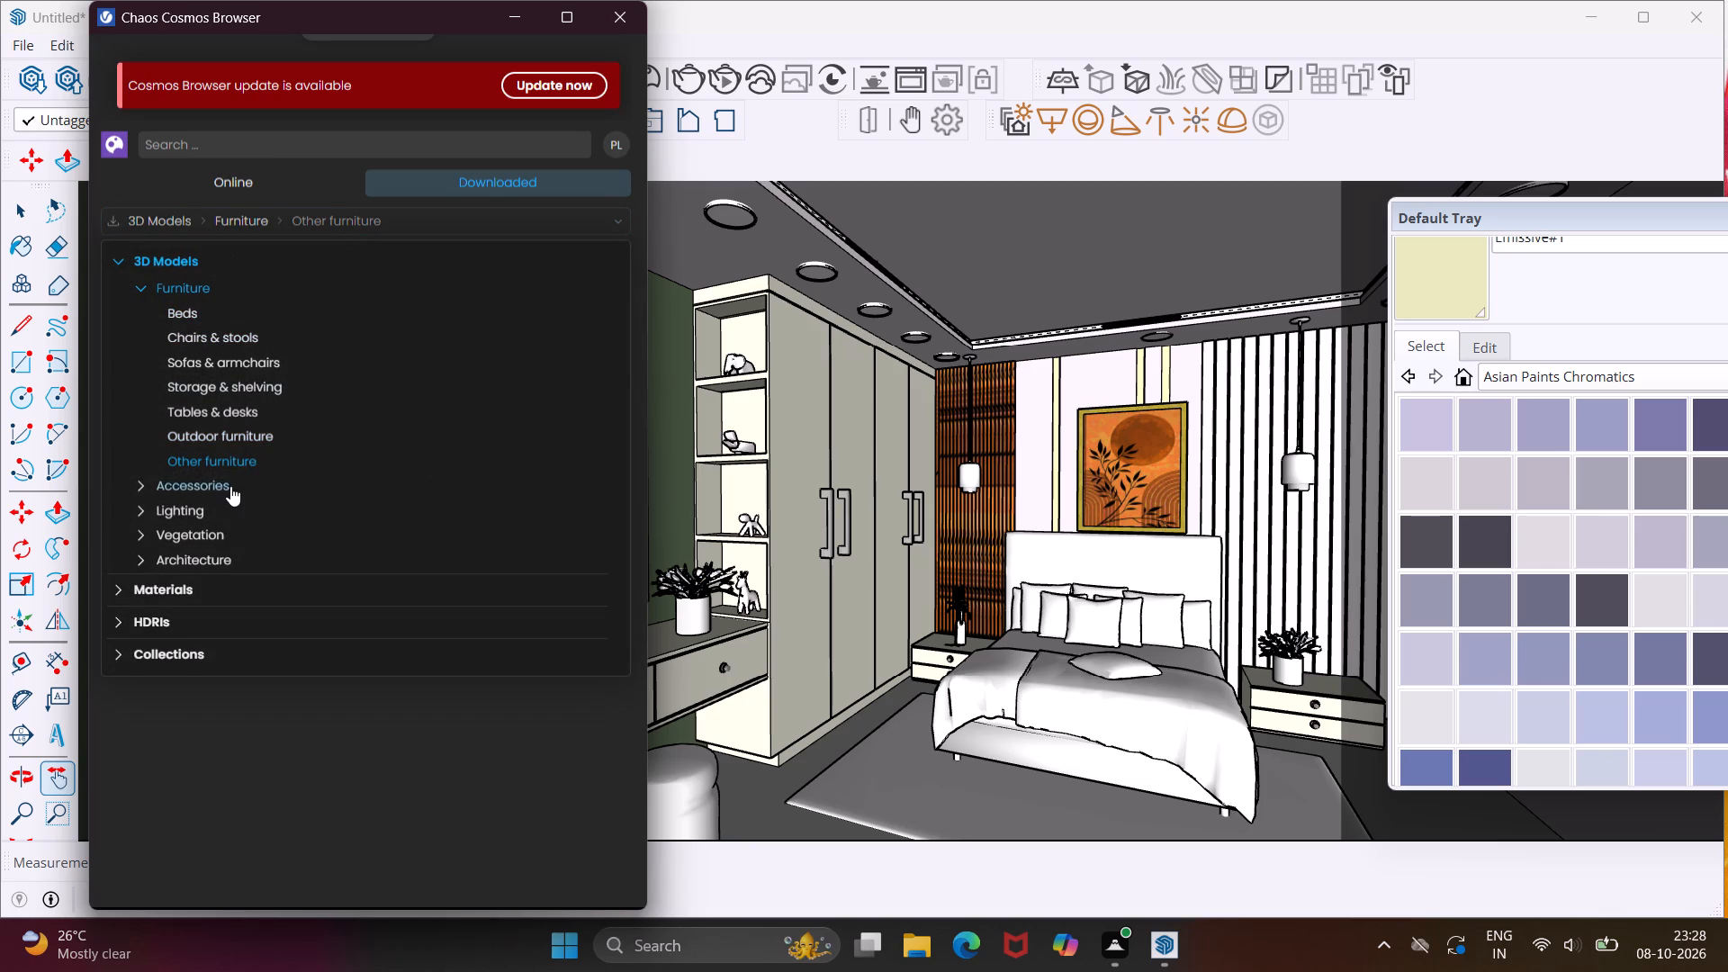
pyautogui.click(230, 488)
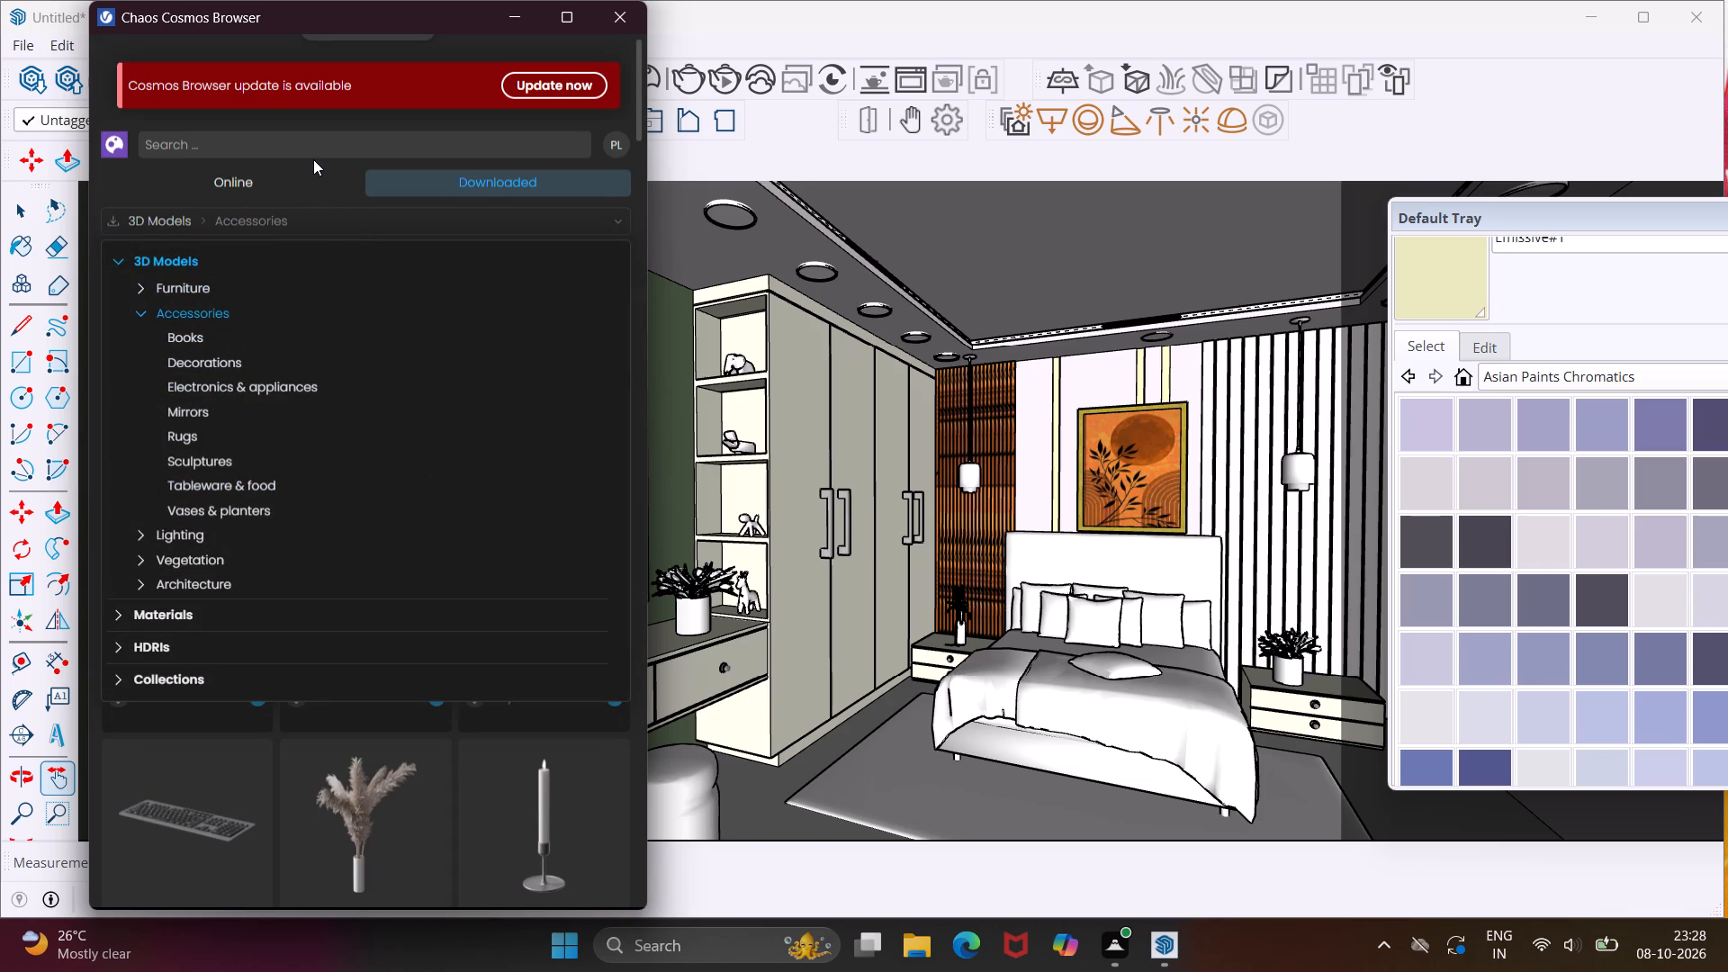
# Search the downloaded Cosmos assets for "fan" and place the Fan 90-20 model at the middle of the recessed ceiling.
pyautogui.click(312, 158)
pyautogui.click(308, 149)
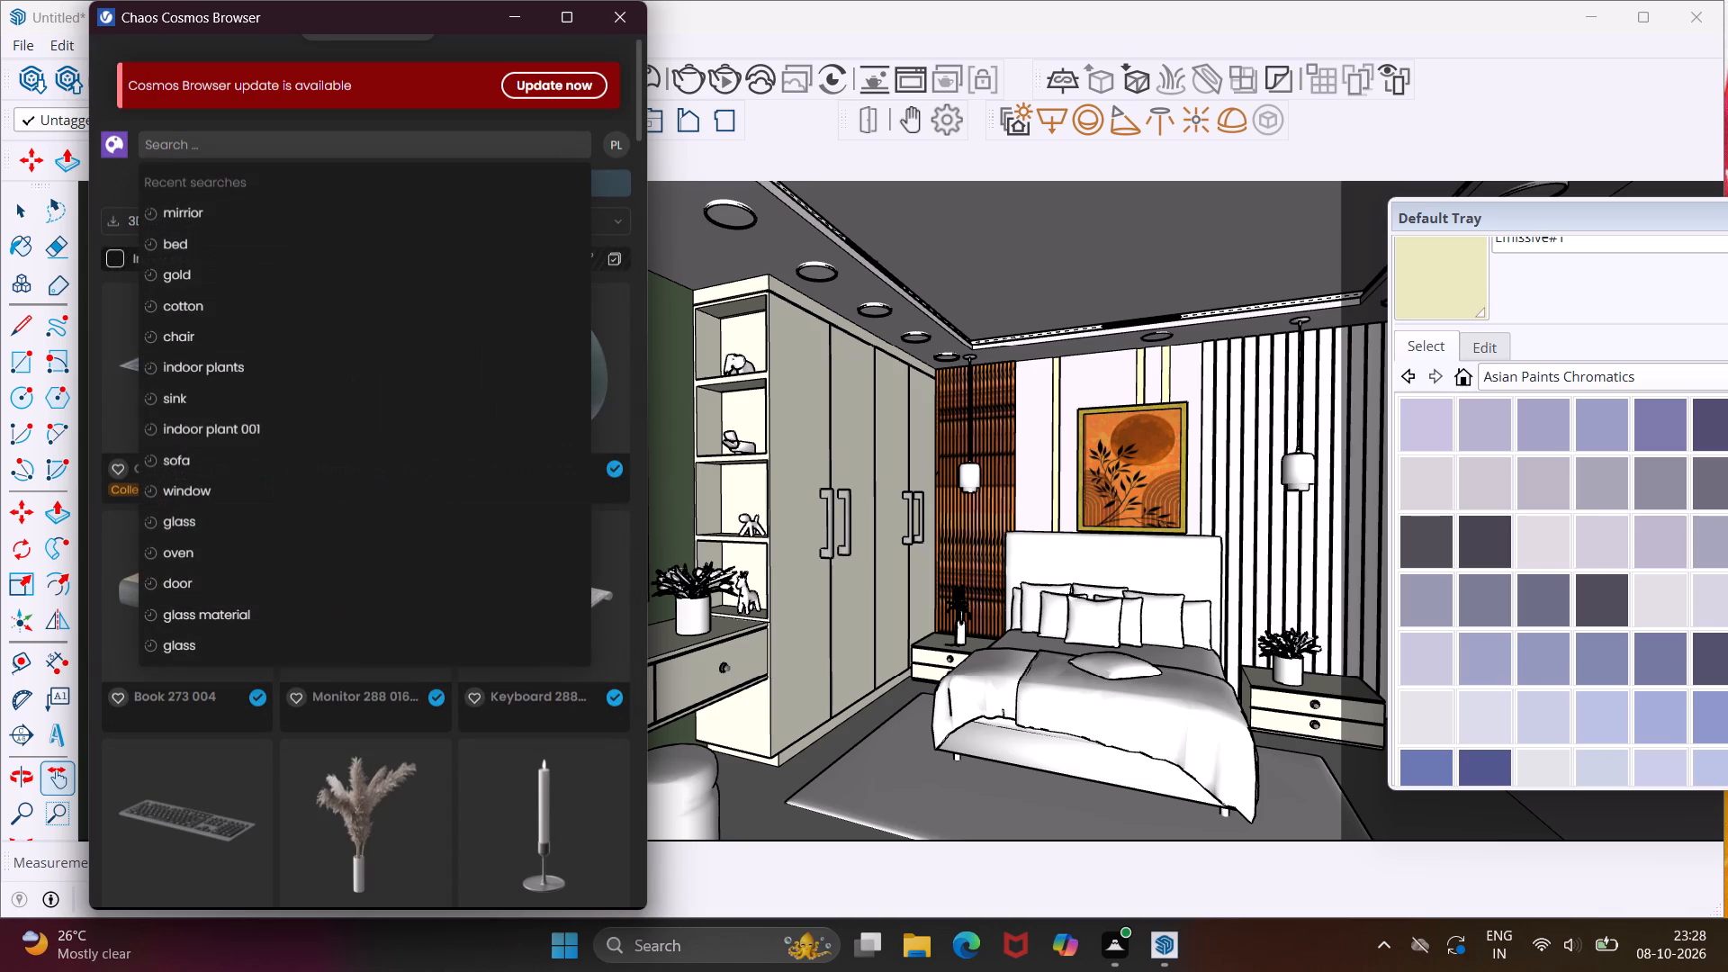
pyautogui.write('fa')
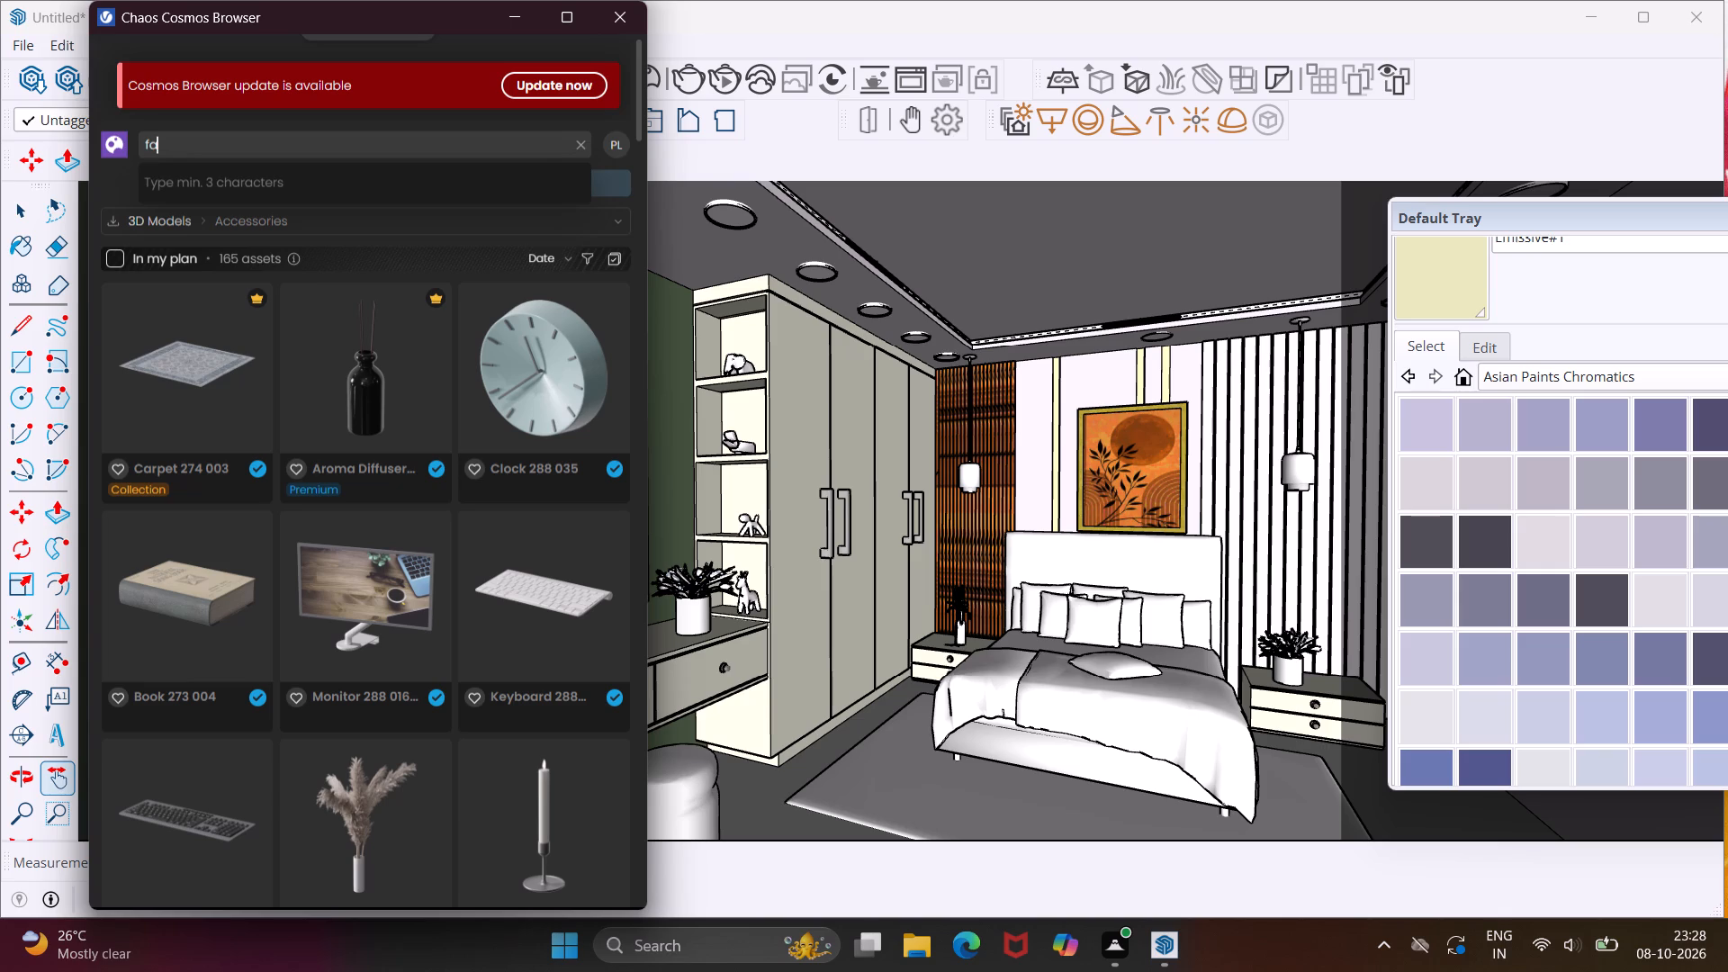
pyautogui.press('n')
pyautogui.press('Return')
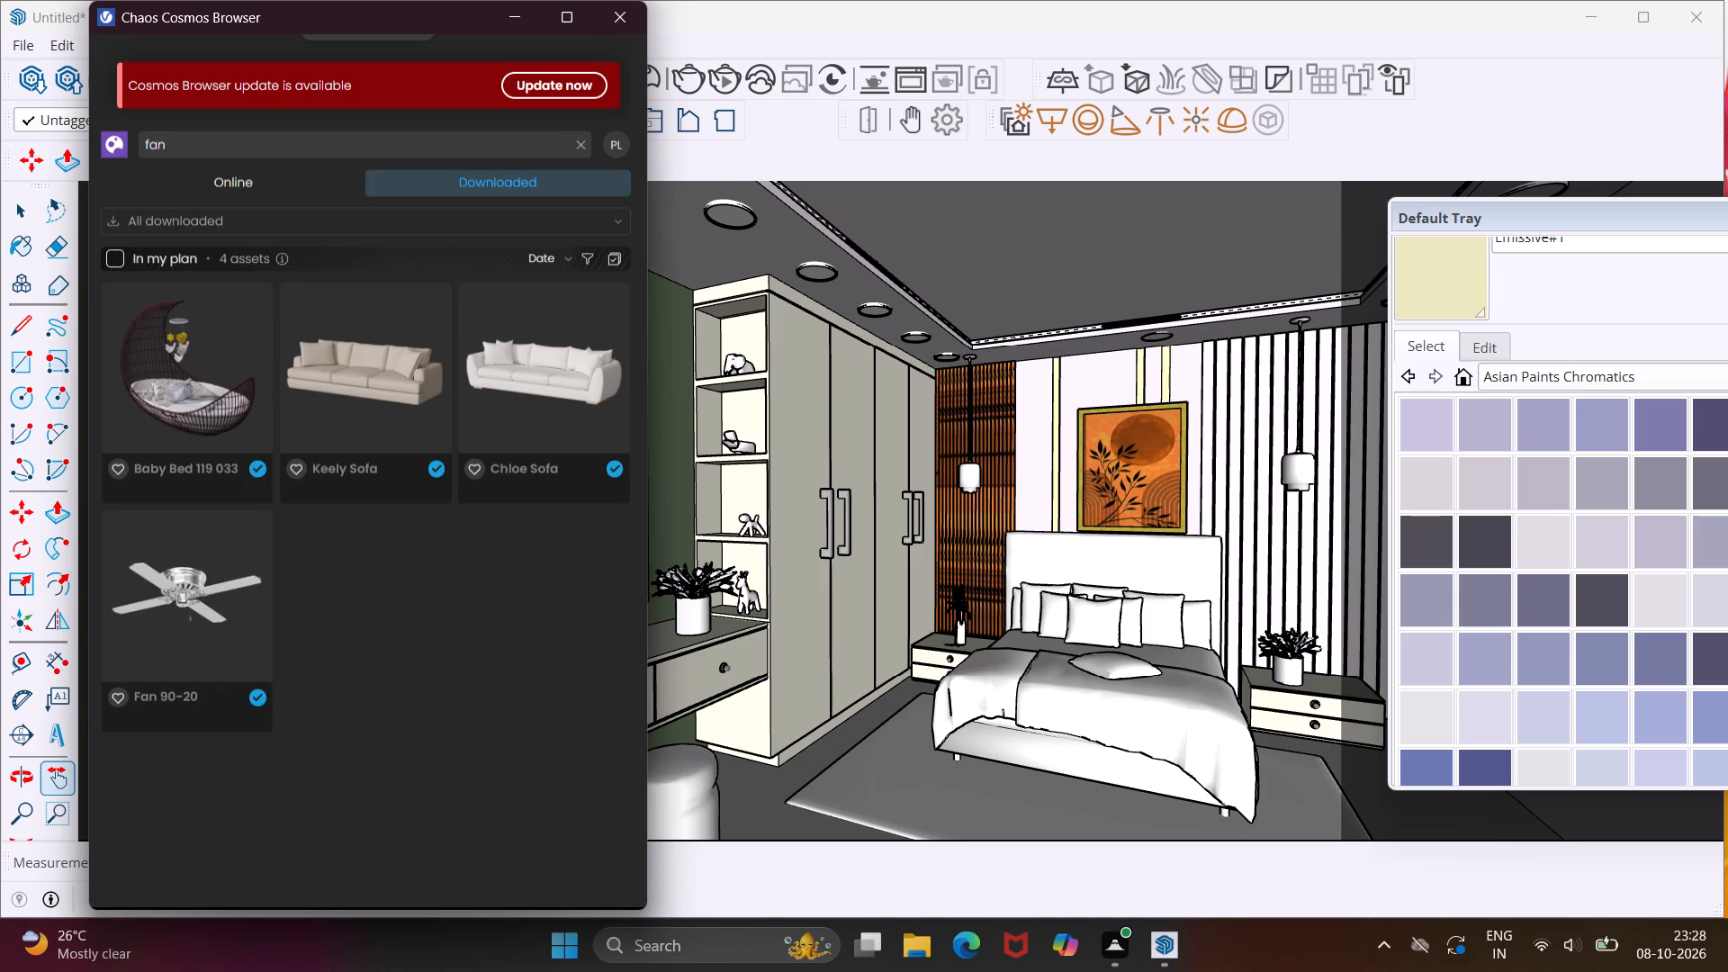
pyautogui.click(200, 590)
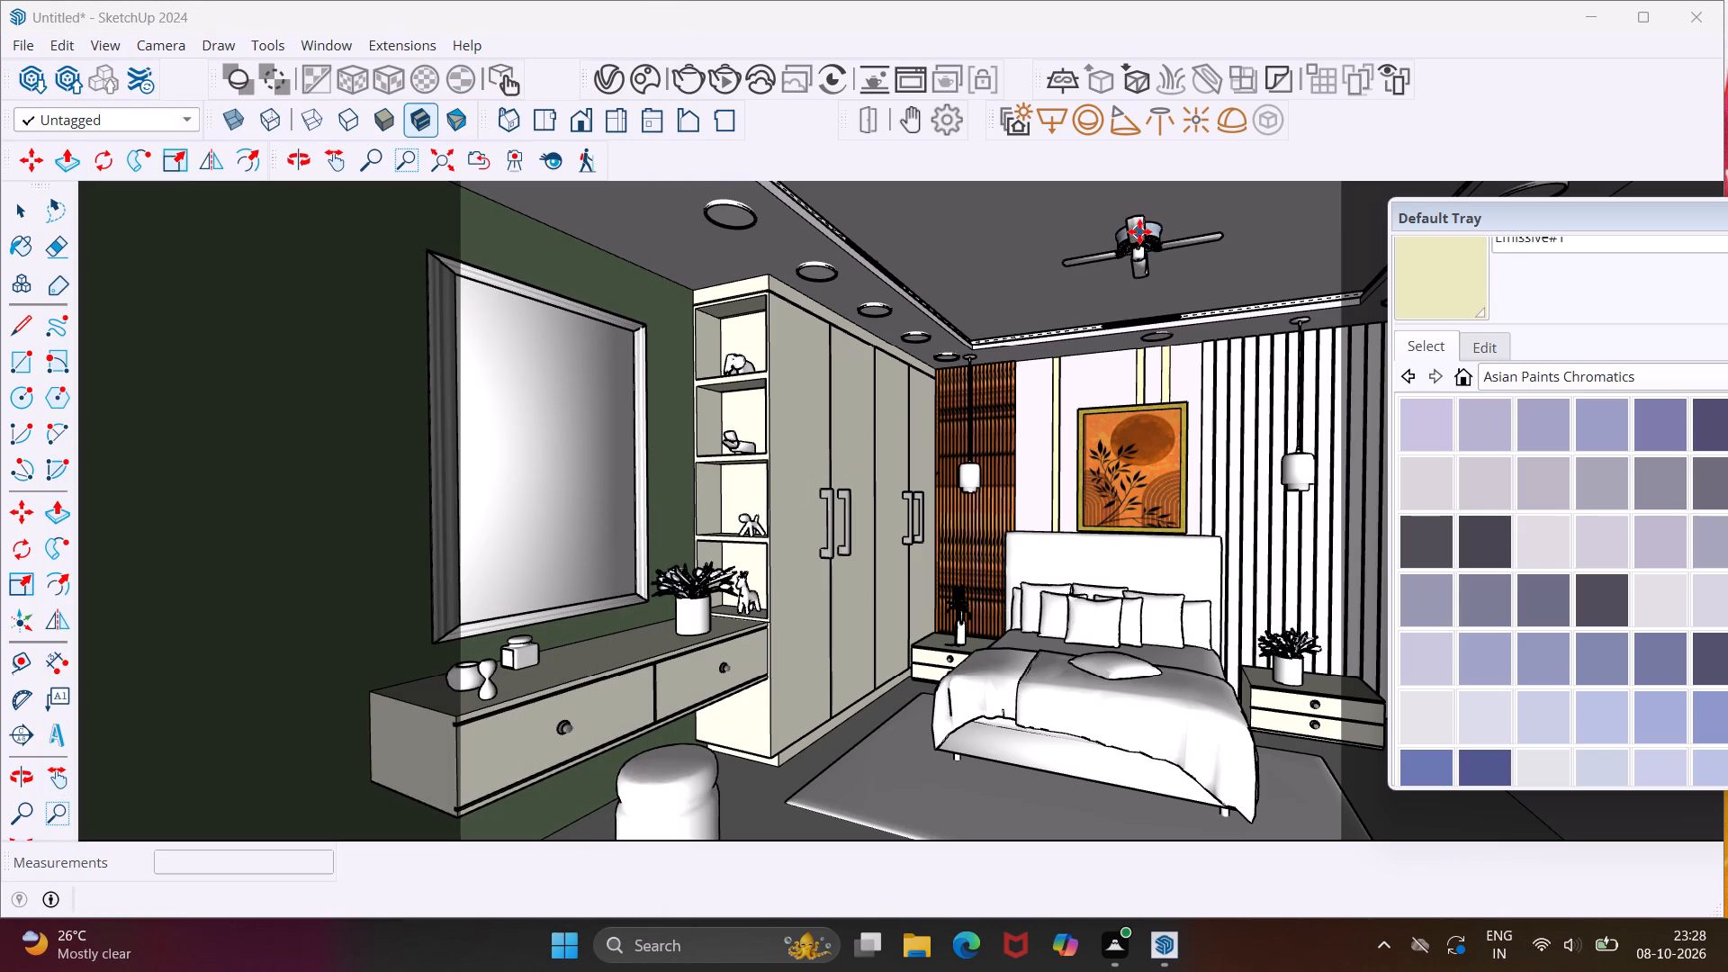
pyautogui.click(1134, 235)
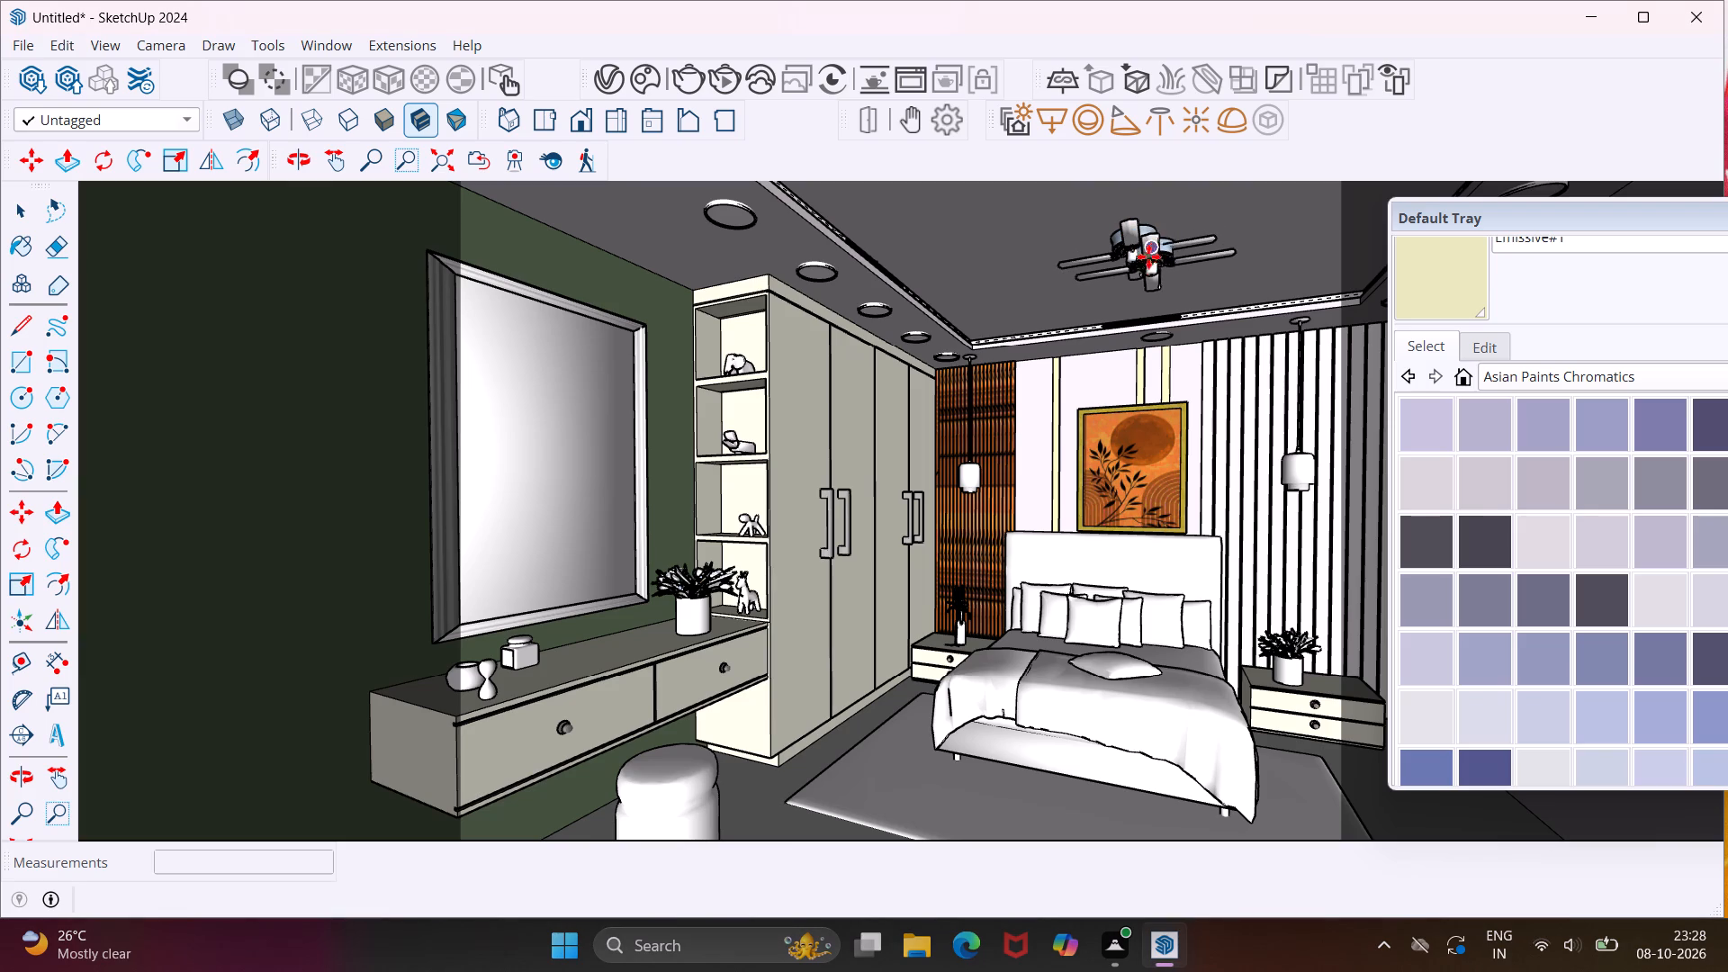
pyautogui.press('Escape')
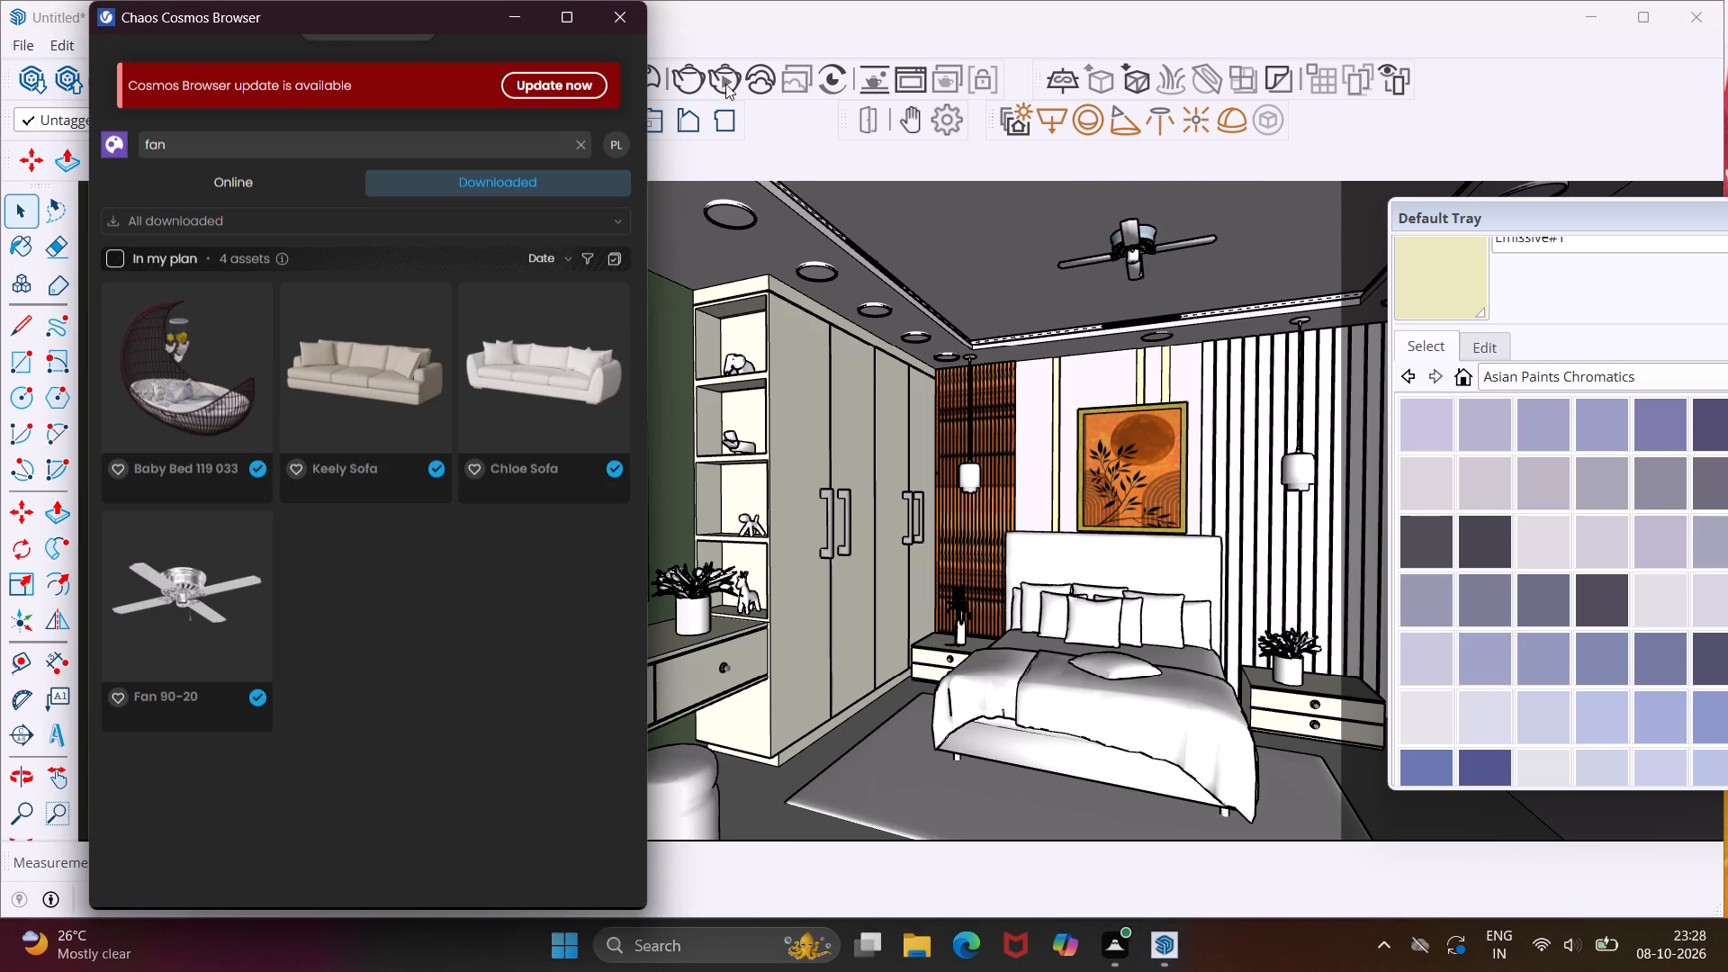
pyautogui.click(630, 20)
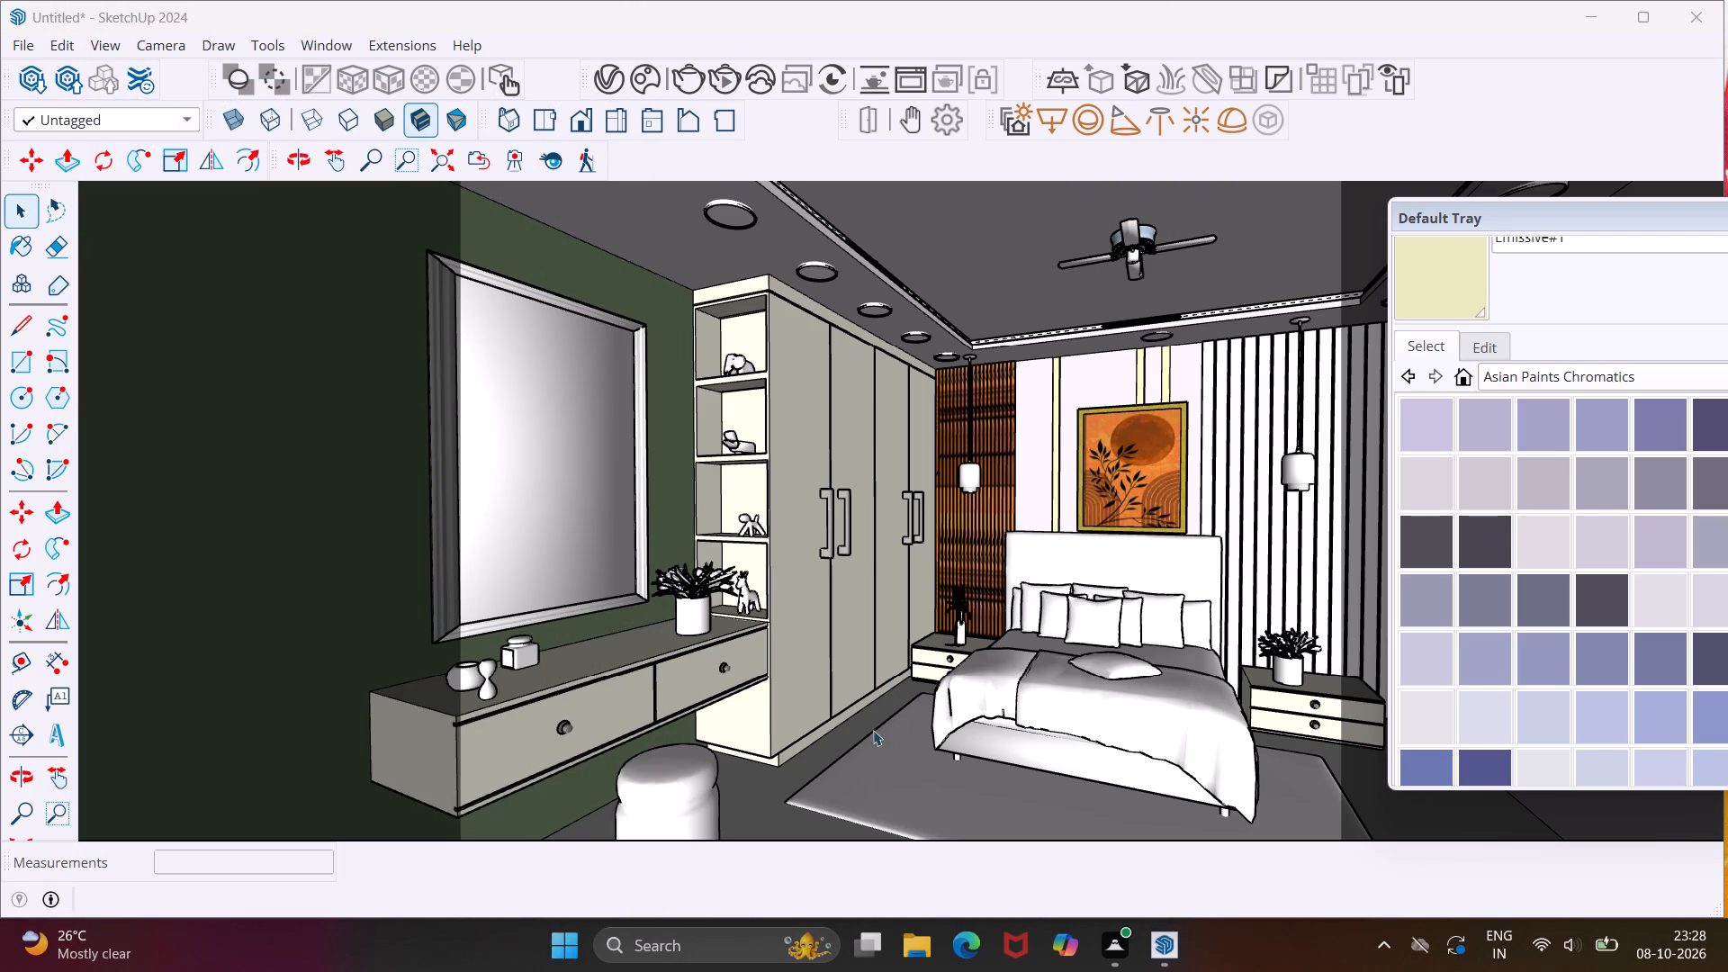
# Reframe the room view so the vanity, whole stool, wardrobe, bed and both nightstands fit inside the render frame.
pyautogui.click(342, 156)
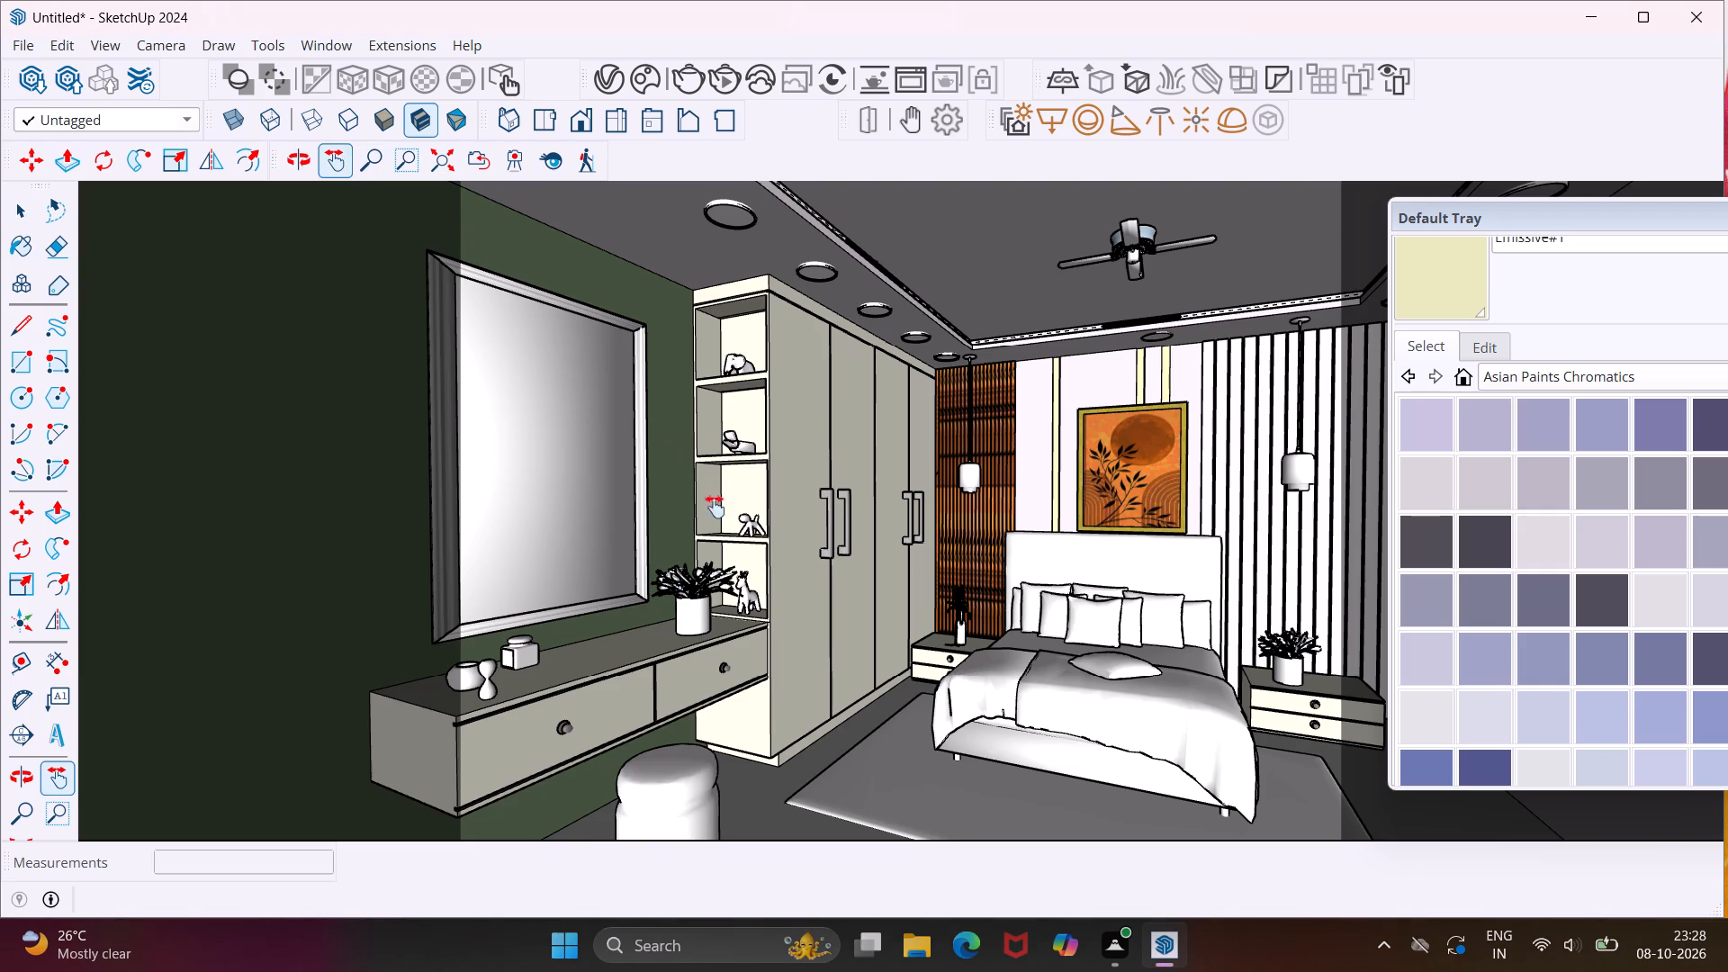
pyautogui.moveTo(859, 735); pyautogui.dragTo(837, 718)
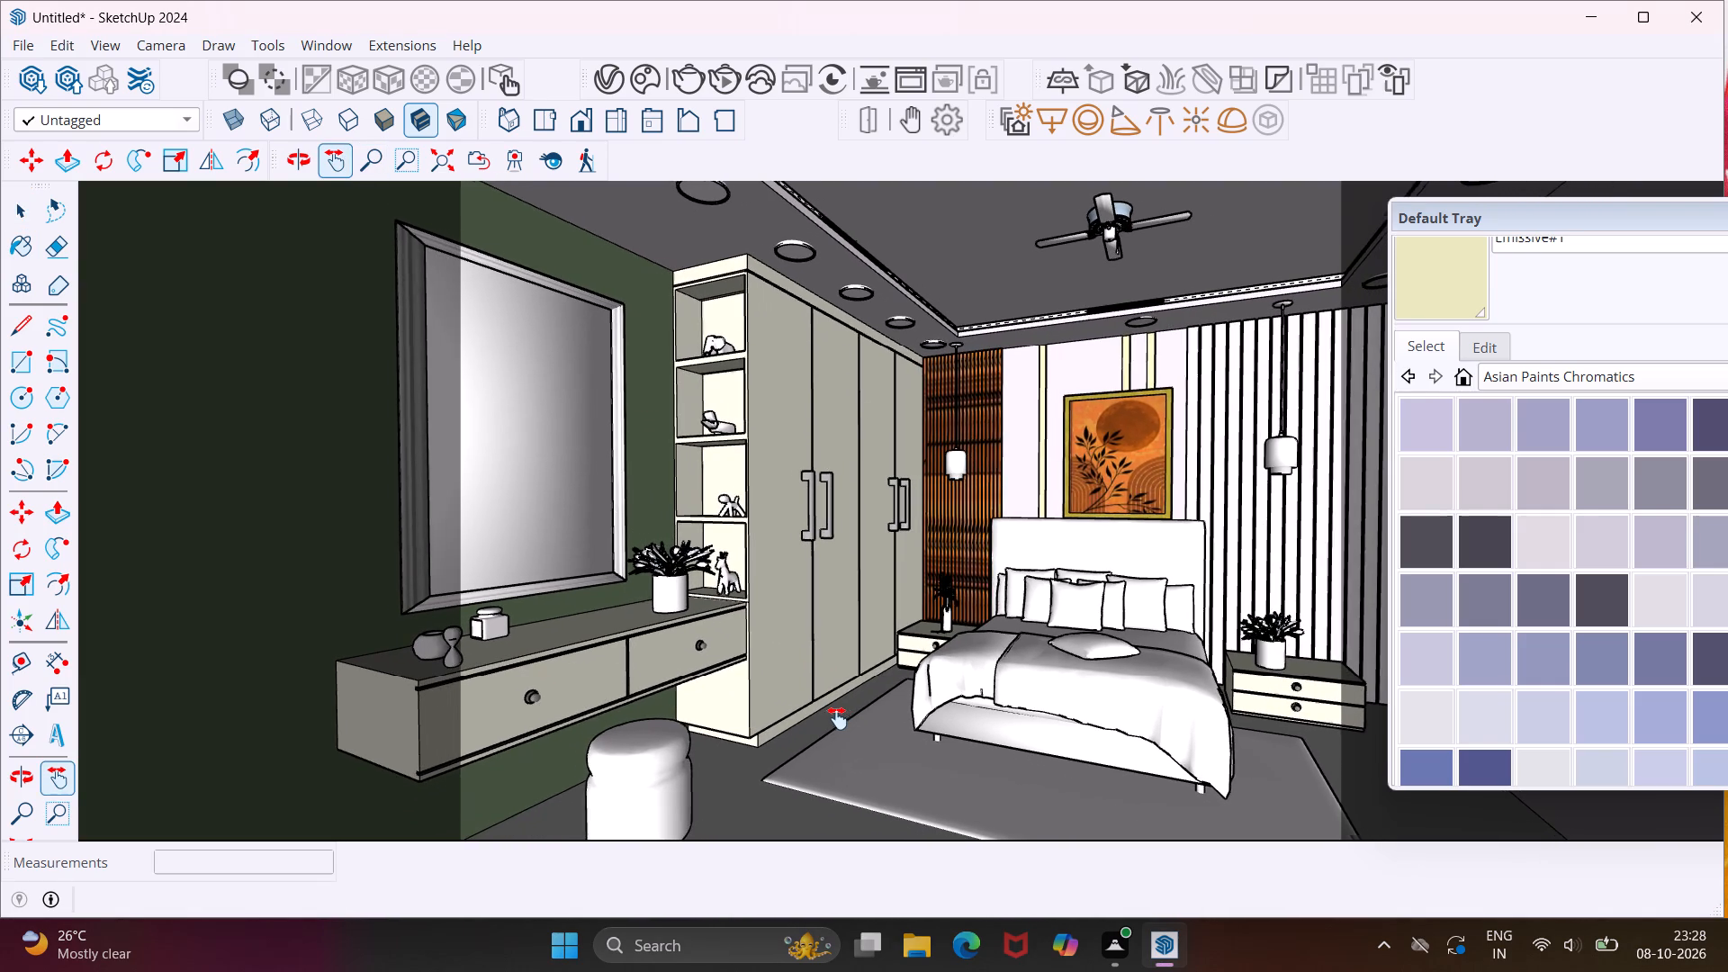
pyautogui.moveTo(837, 718); pyautogui.dragTo(829, 720)
pyautogui.moveTo(830, 723); pyautogui.dragTo(830, 733, button='middle')
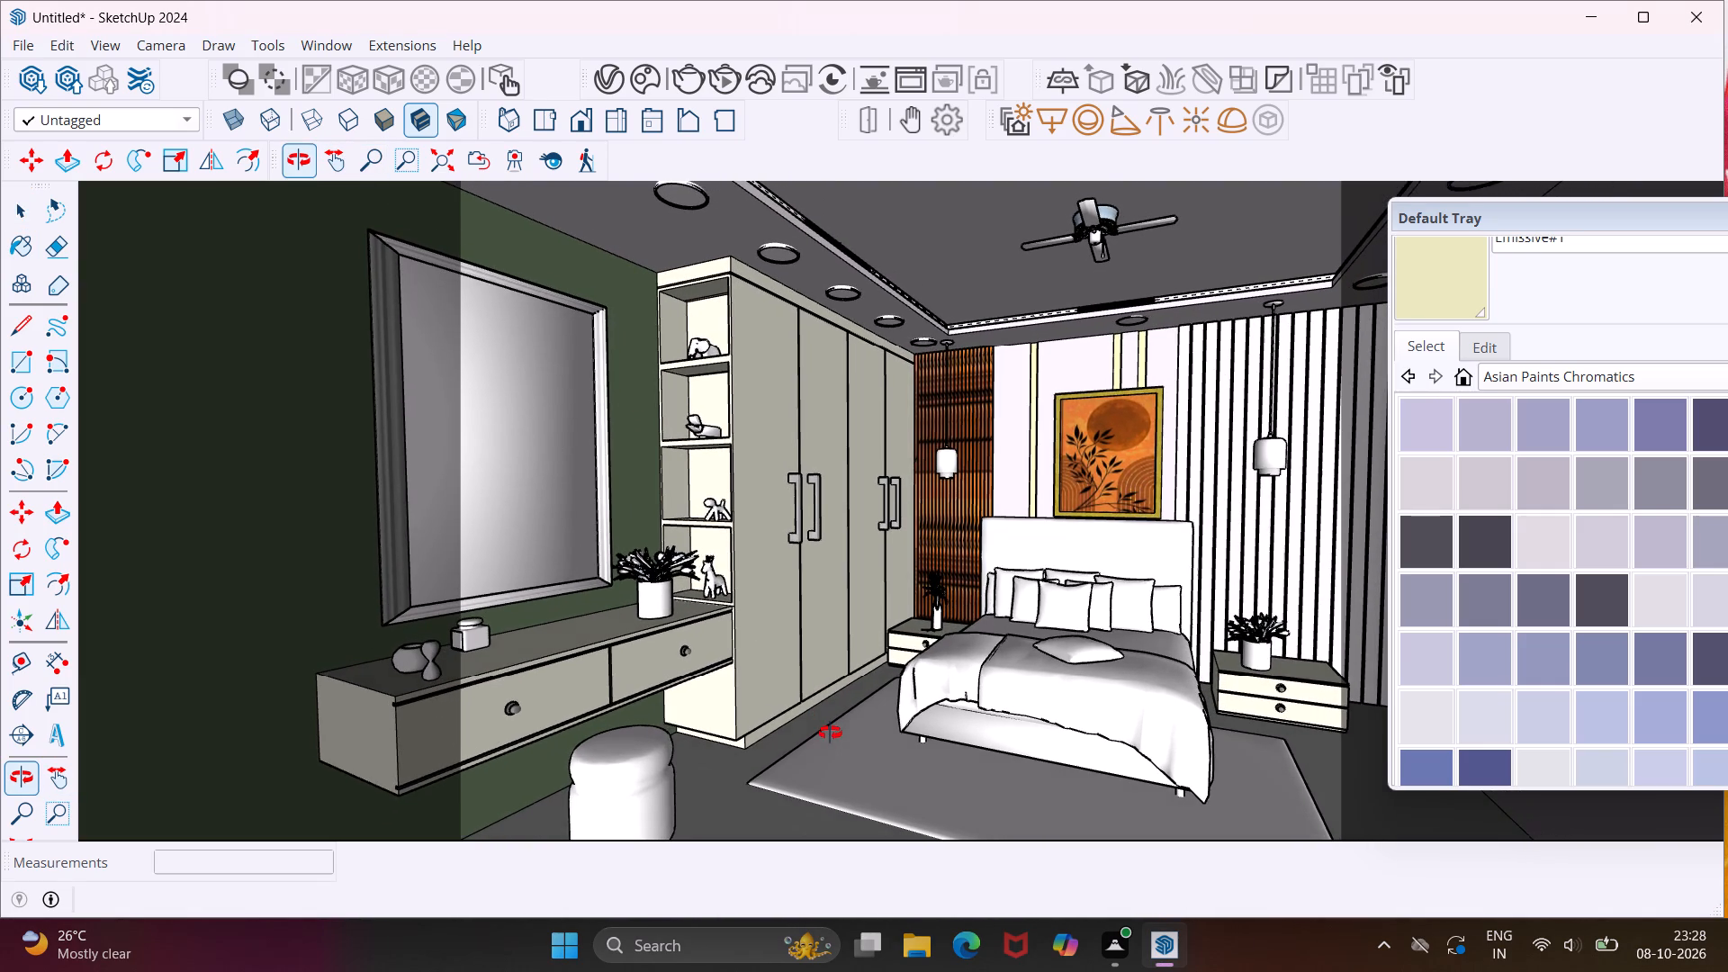
pyautogui.moveTo(830, 733); pyautogui.dragTo(835, 754, button='middle')
pyautogui.moveTo(835, 757); pyautogui.dragTo(835, 744)
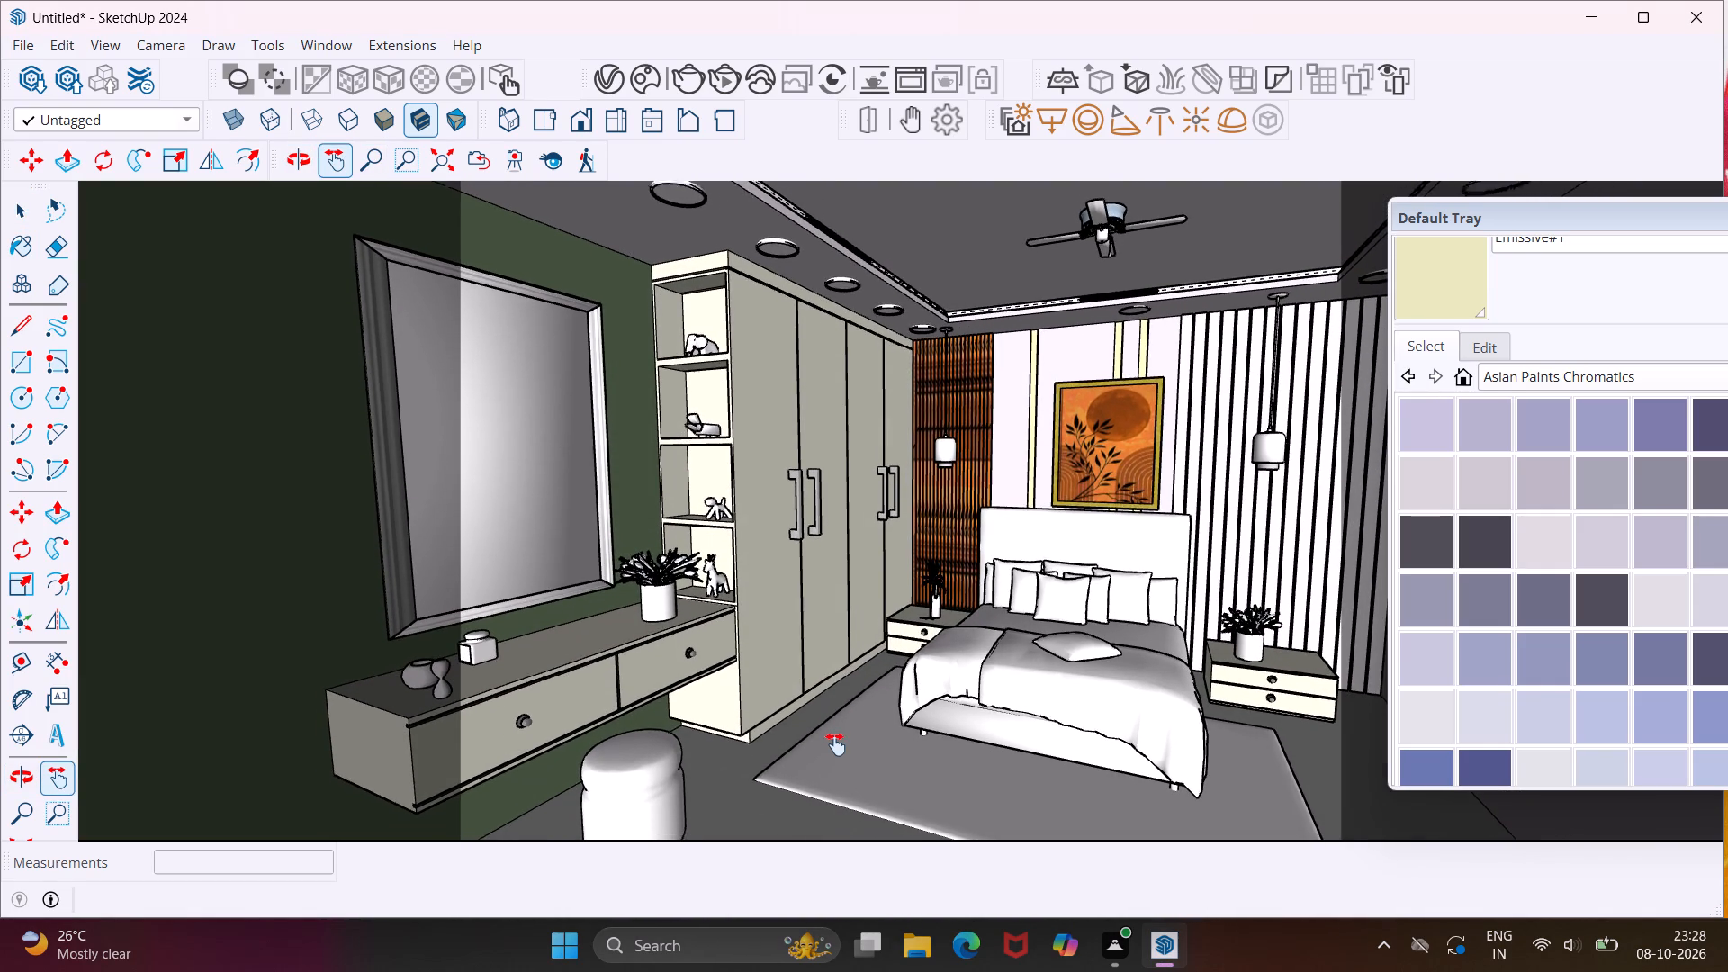
pyautogui.moveTo(835, 744); pyautogui.dragTo(850, 715)
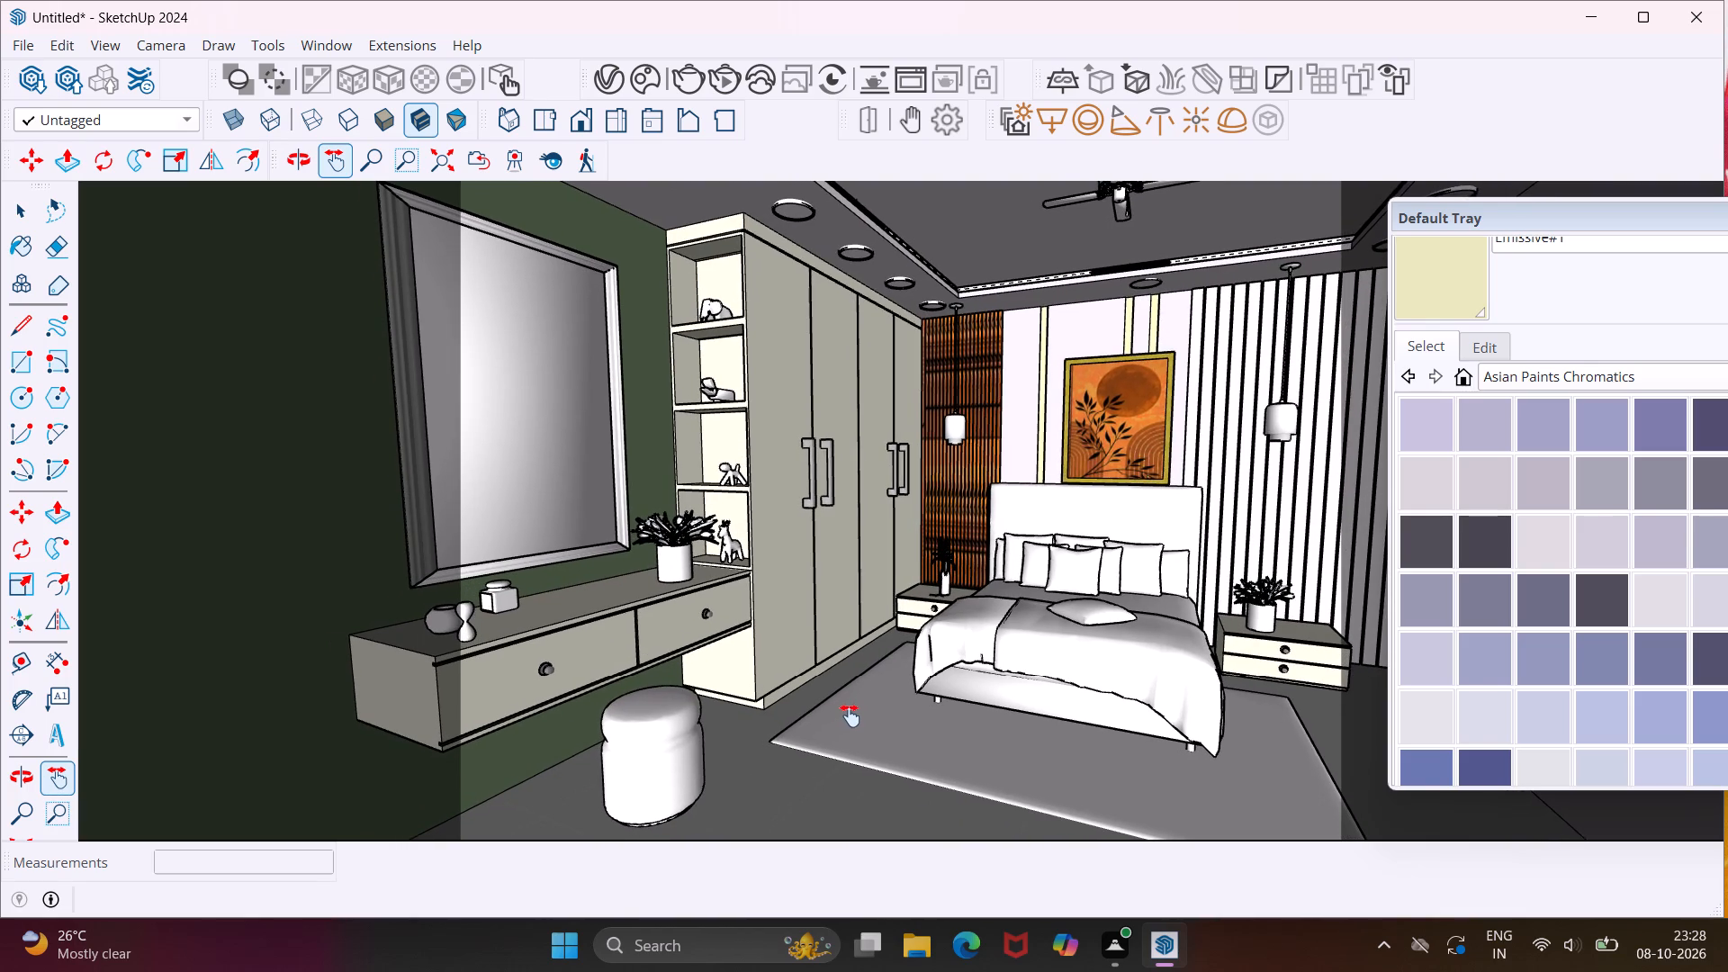
pyautogui.moveTo(850, 715); pyautogui.dragTo(865, 715)
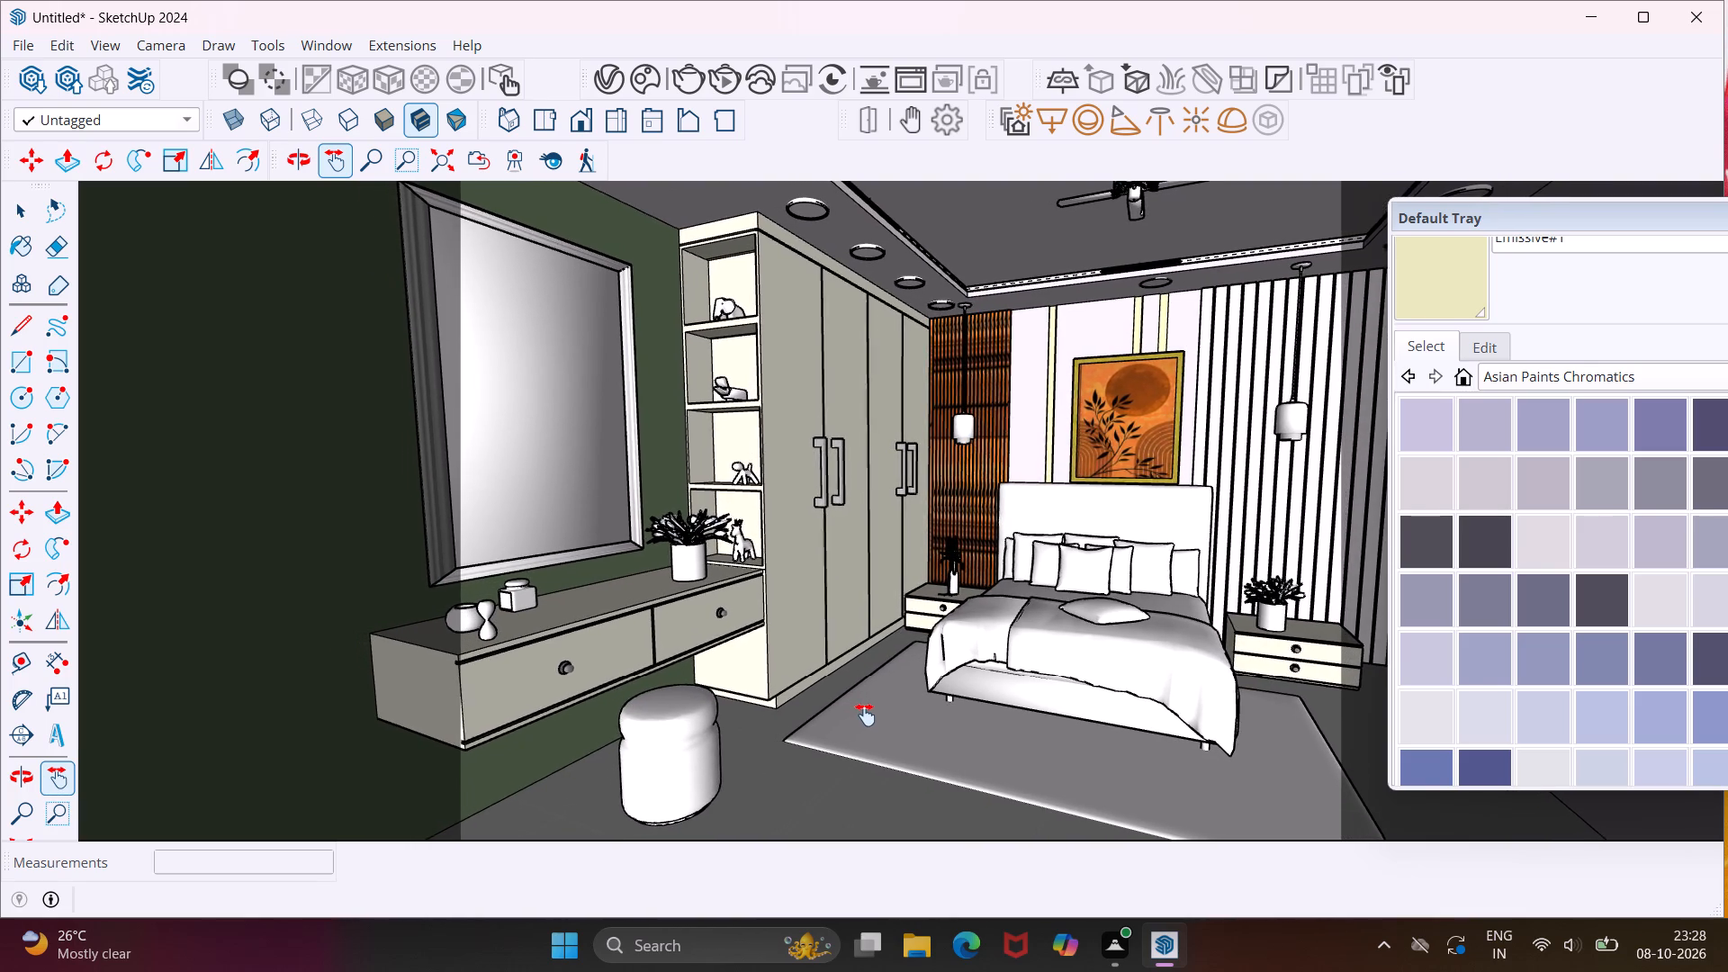
pyautogui.moveTo(865, 715); pyautogui.dragTo(891, 715)
pyautogui.moveTo(914, 722); pyautogui.dragTo(914, 723, button='middle')
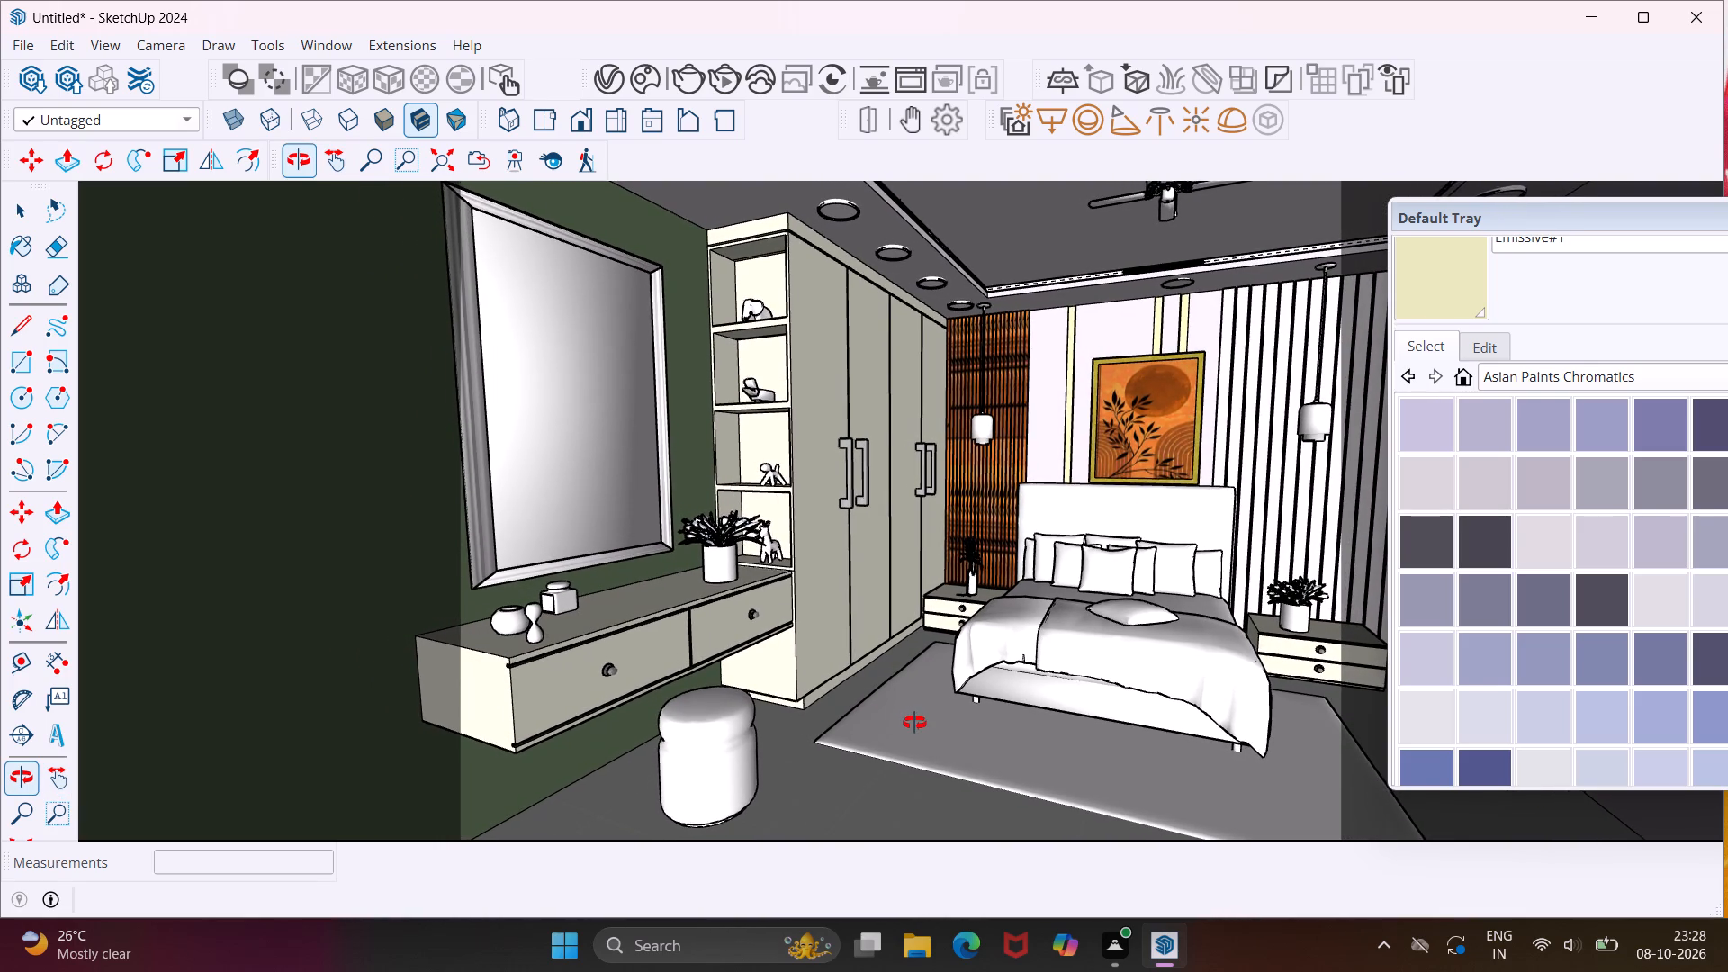
pyautogui.moveTo(914, 723); pyautogui.dragTo(932, 723, button='middle')
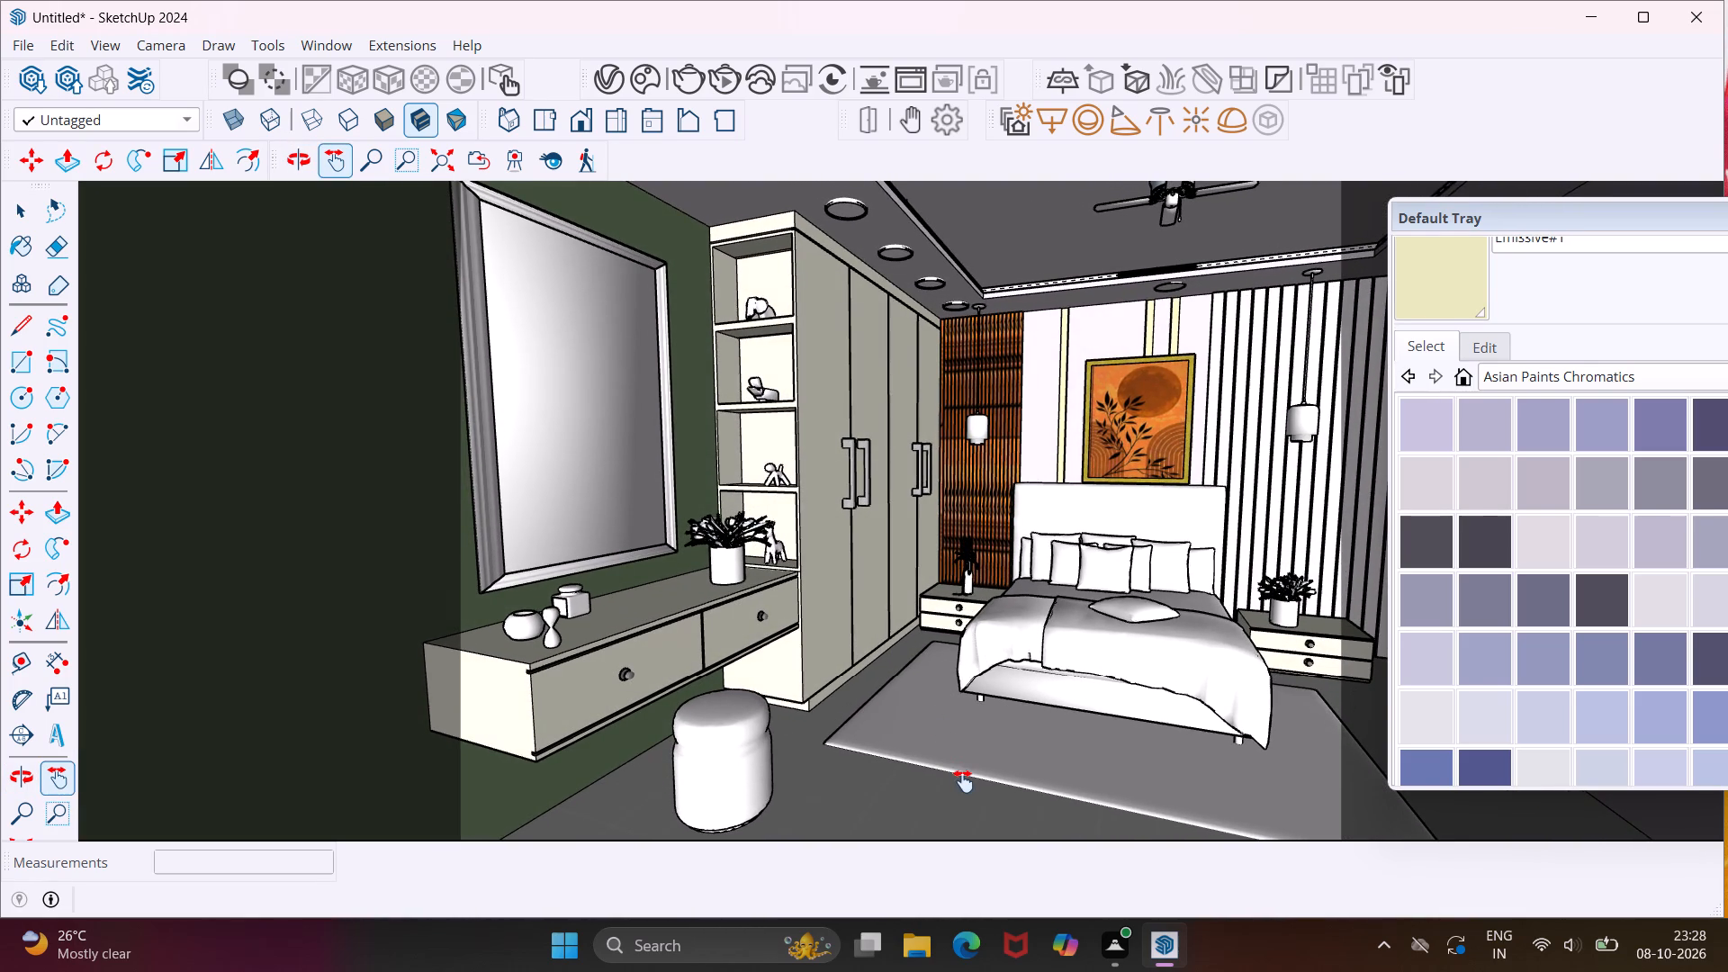
pyautogui.moveTo(963, 781); pyautogui.dragTo(937, 781)
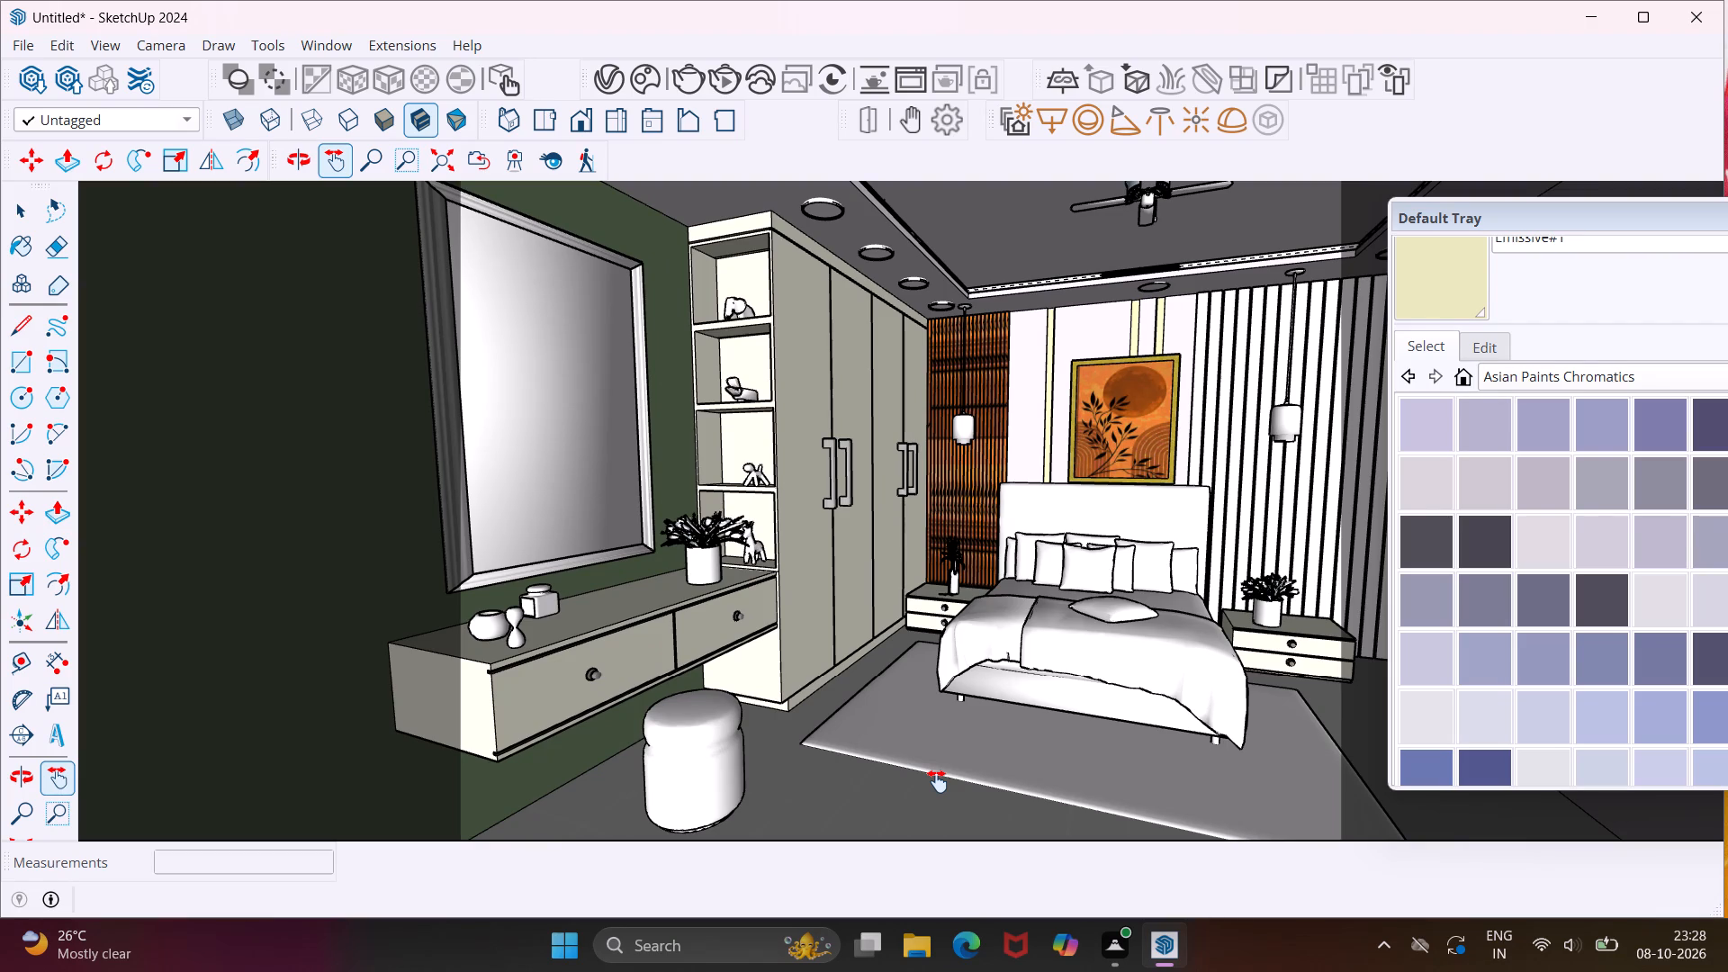
pyautogui.moveTo(937, 781); pyautogui.dragTo(948, 779)
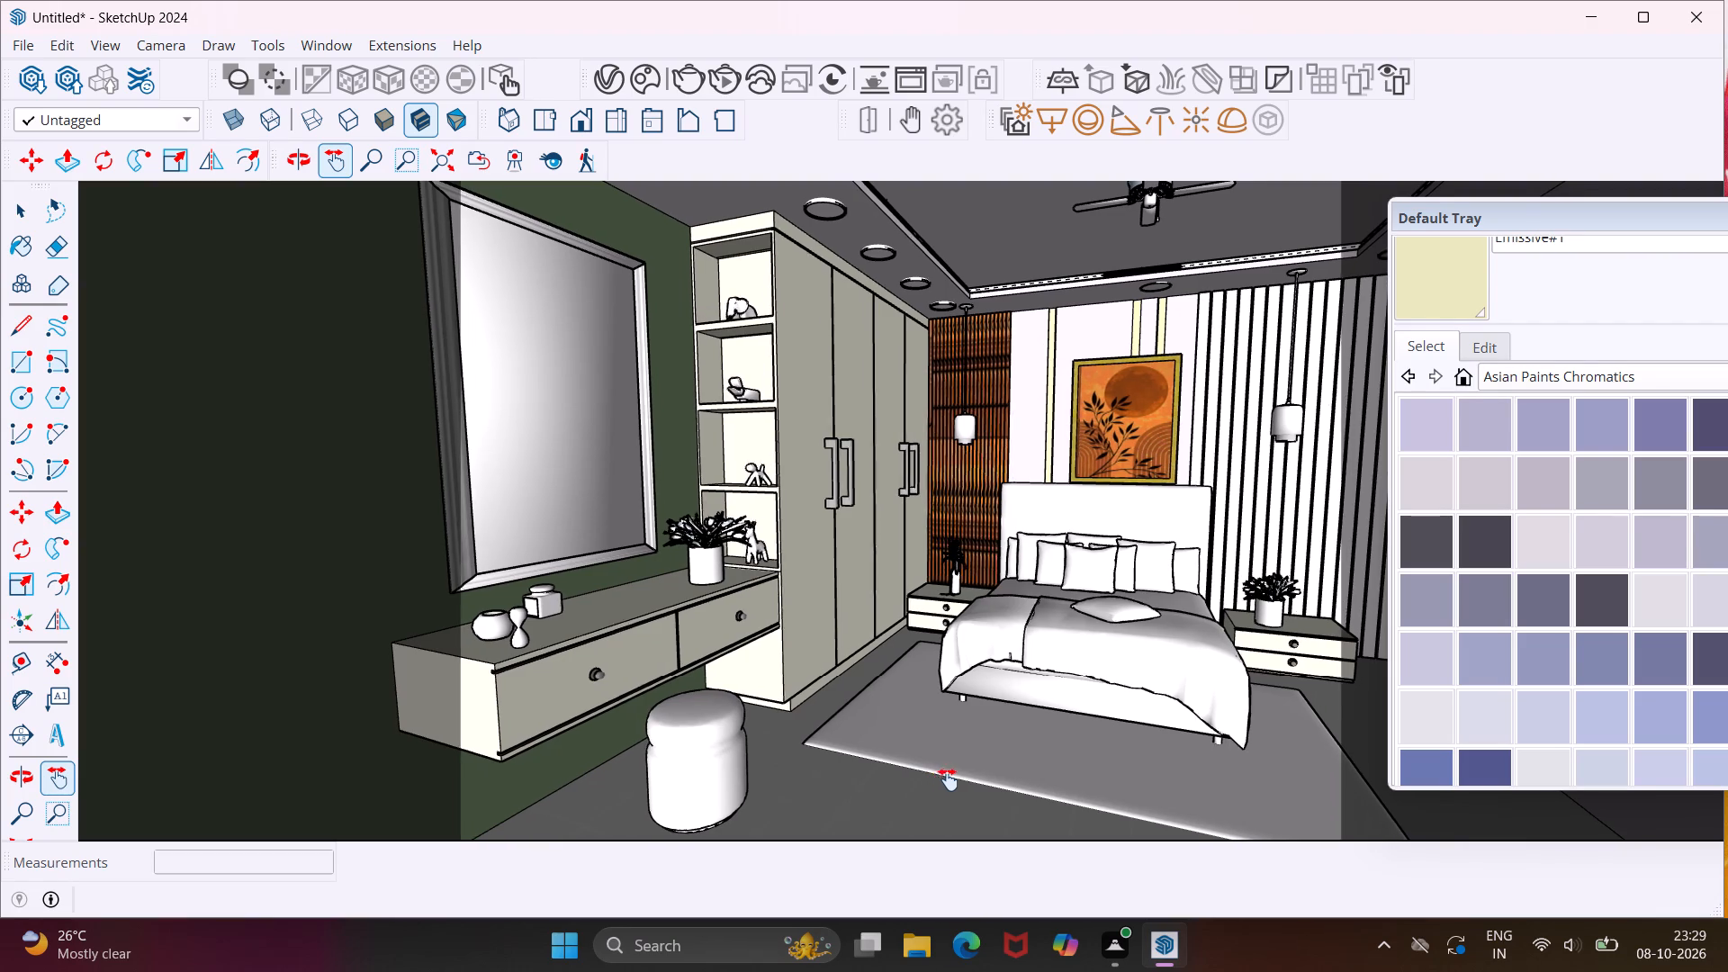
pyautogui.moveTo(948, 779); pyautogui.dragTo(953, 779)
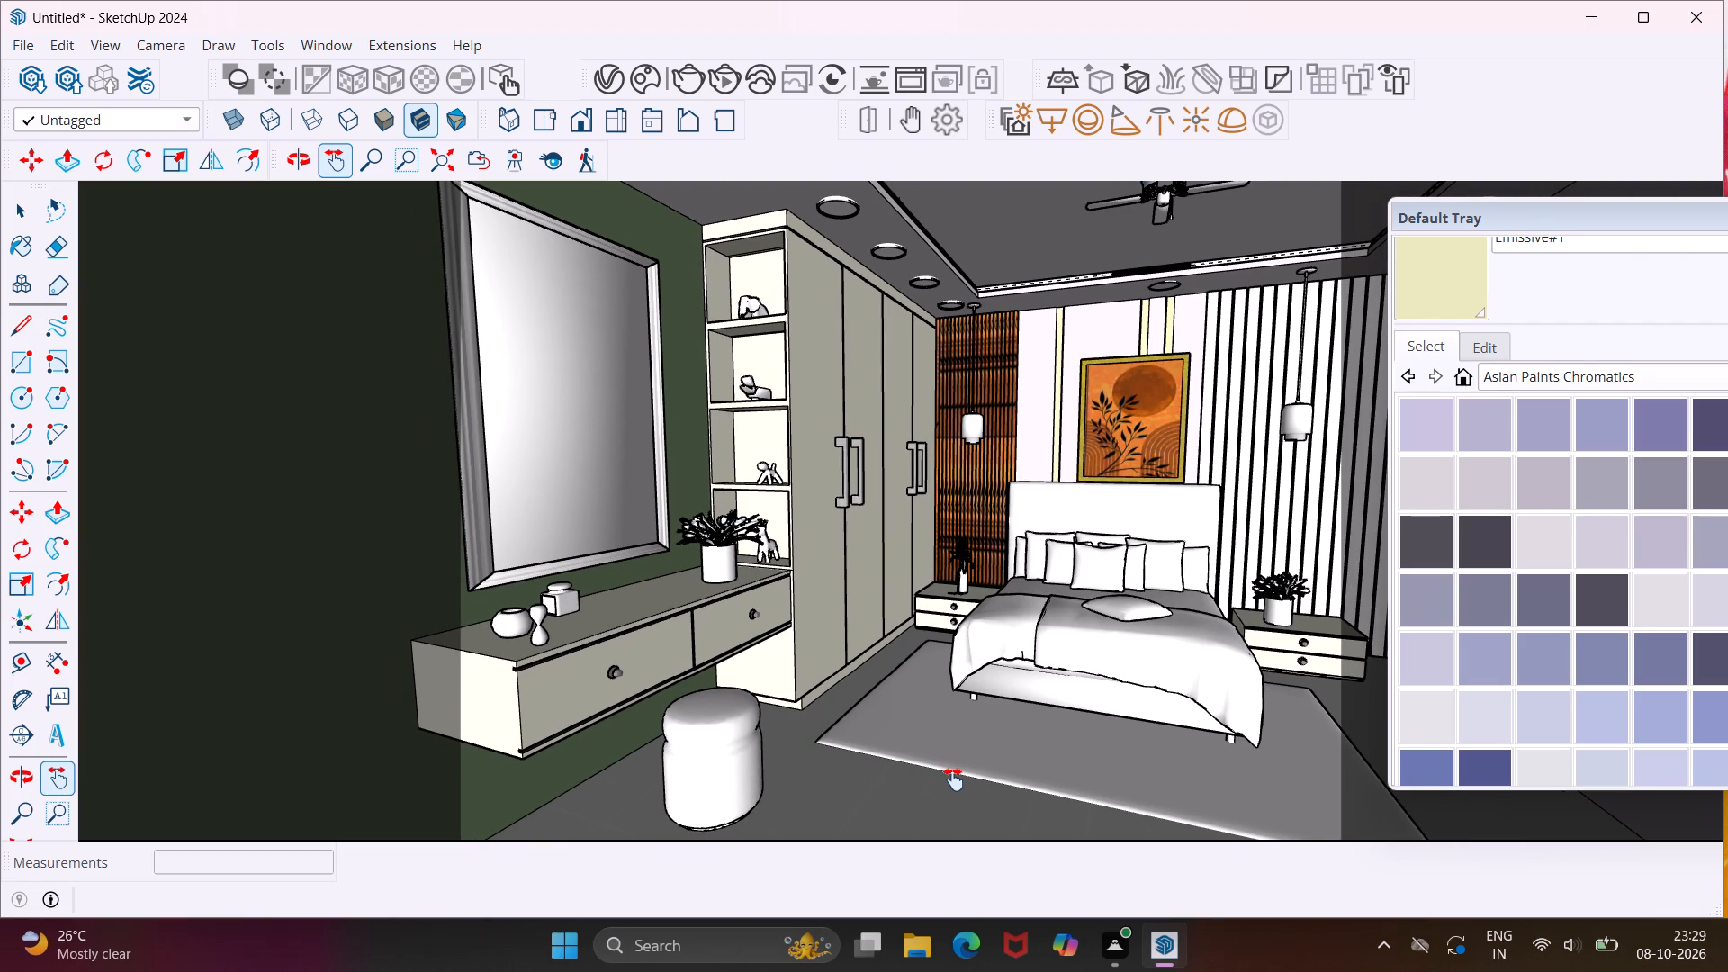
pyautogui.moveTo(954, 778); pyautogui.dragTo(946, 778)
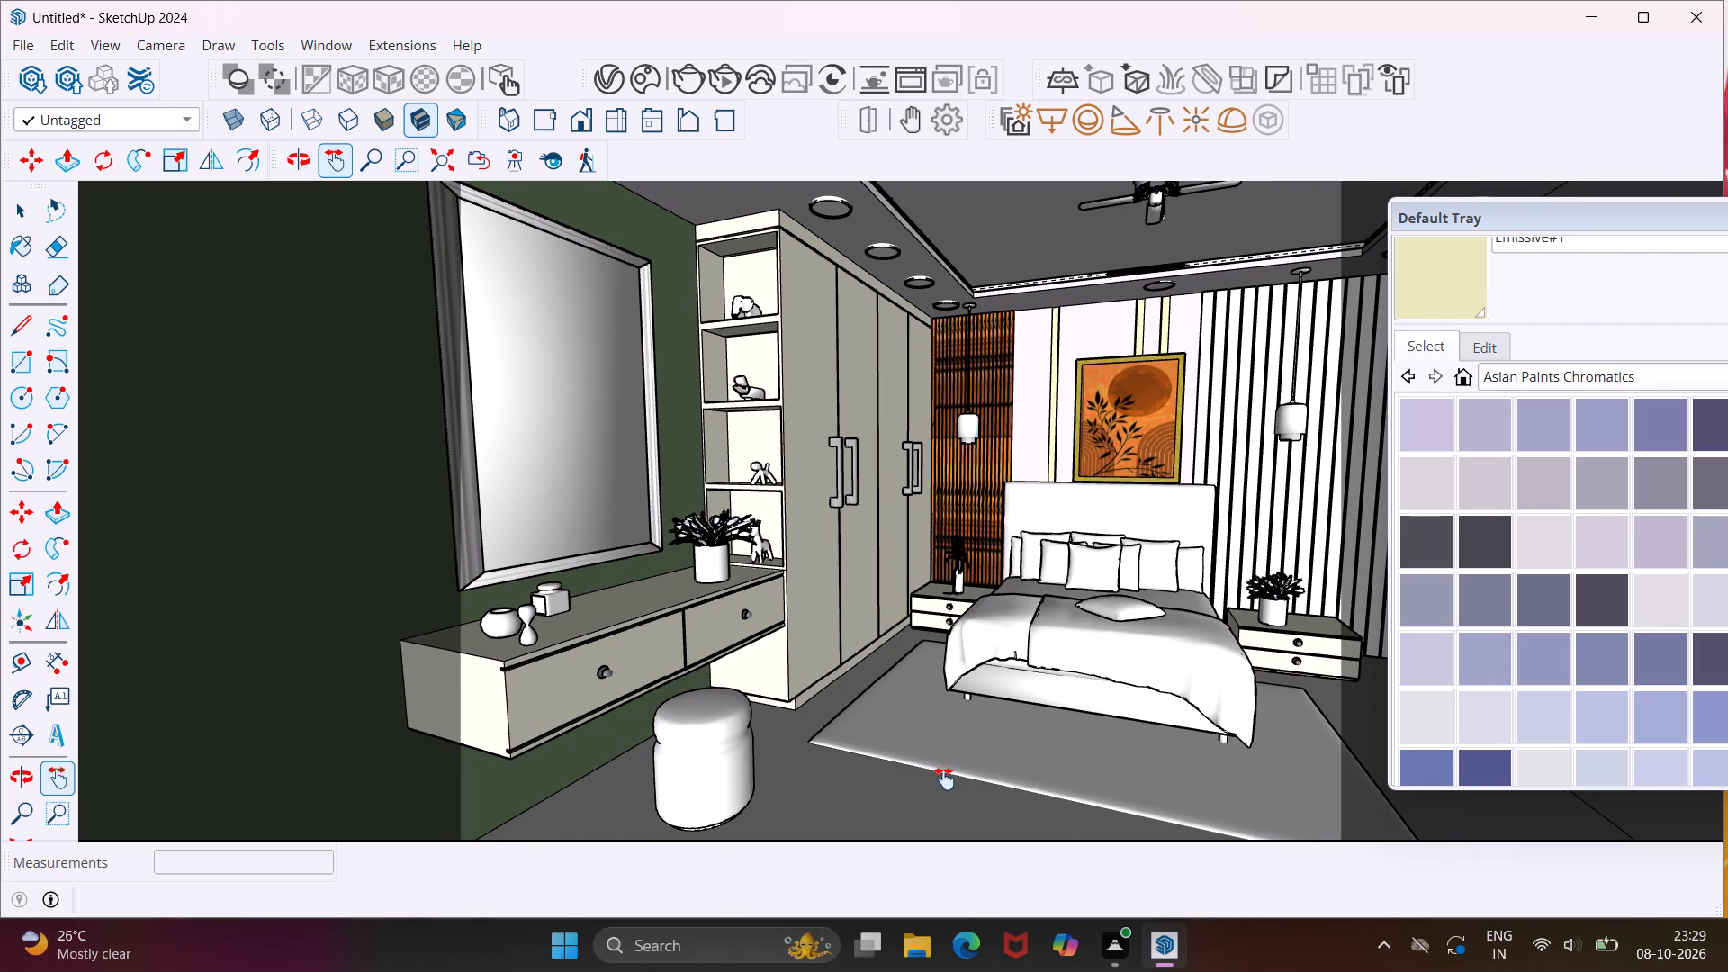
# Save the model as 008 in the FUJI folder on the Desktop.
pyautogui.hotkey('ctrl', 's')
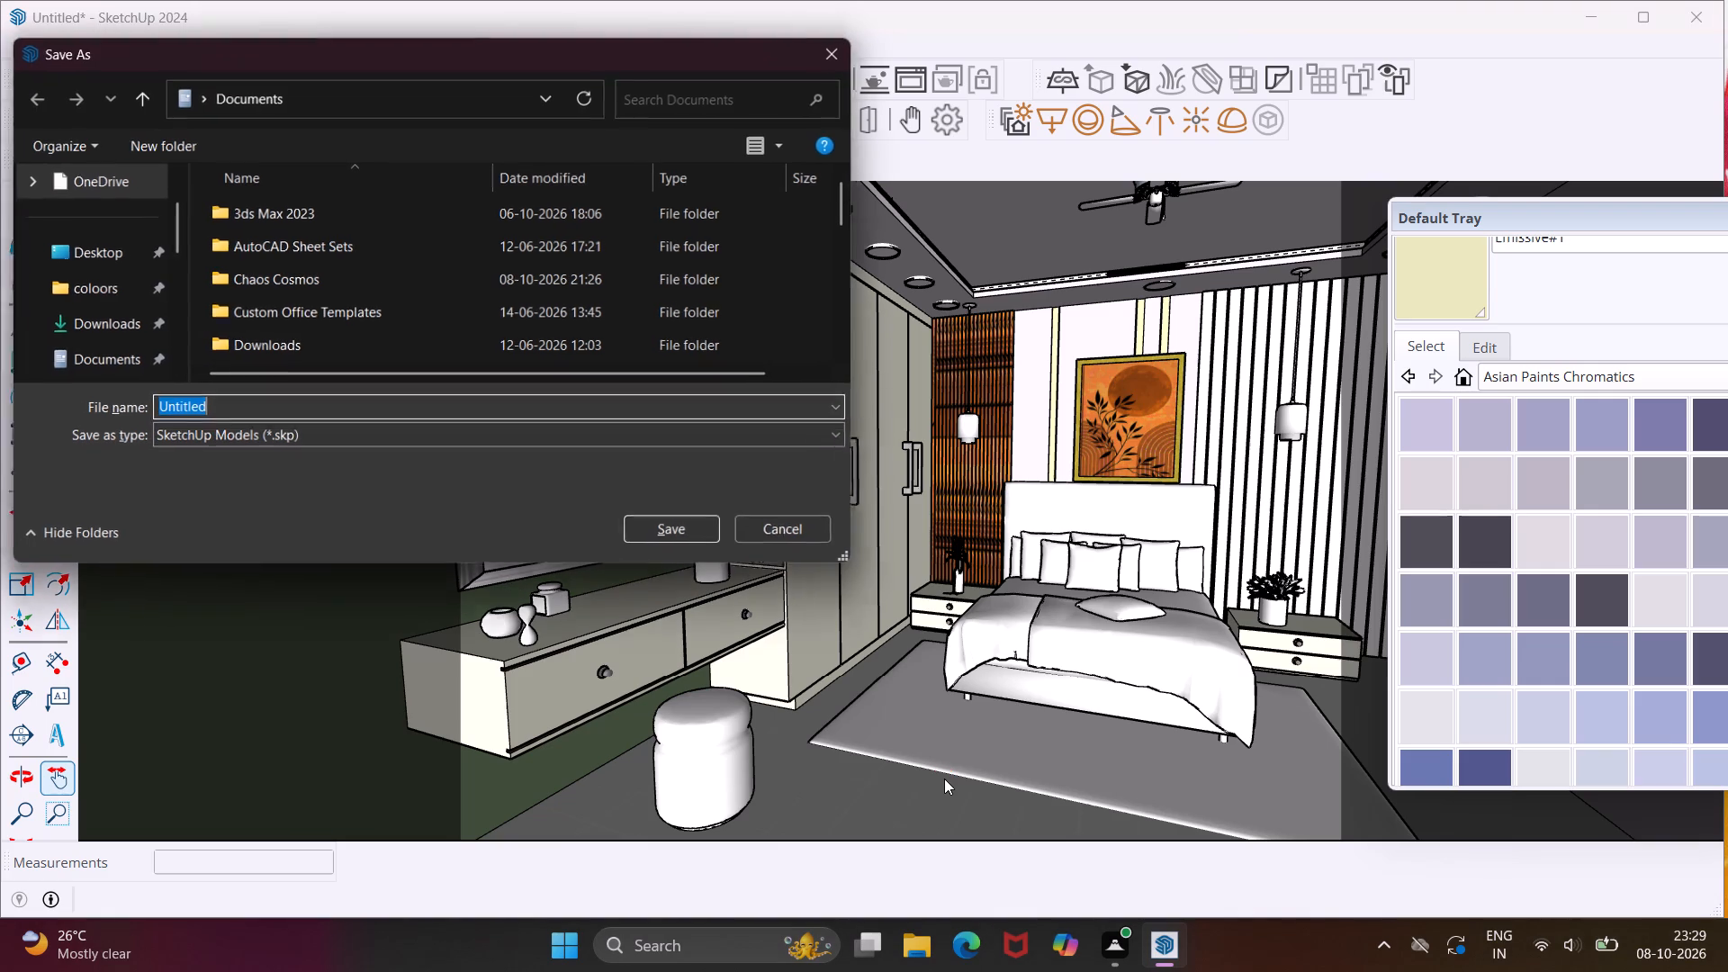
pyautogui.click(126, 256)
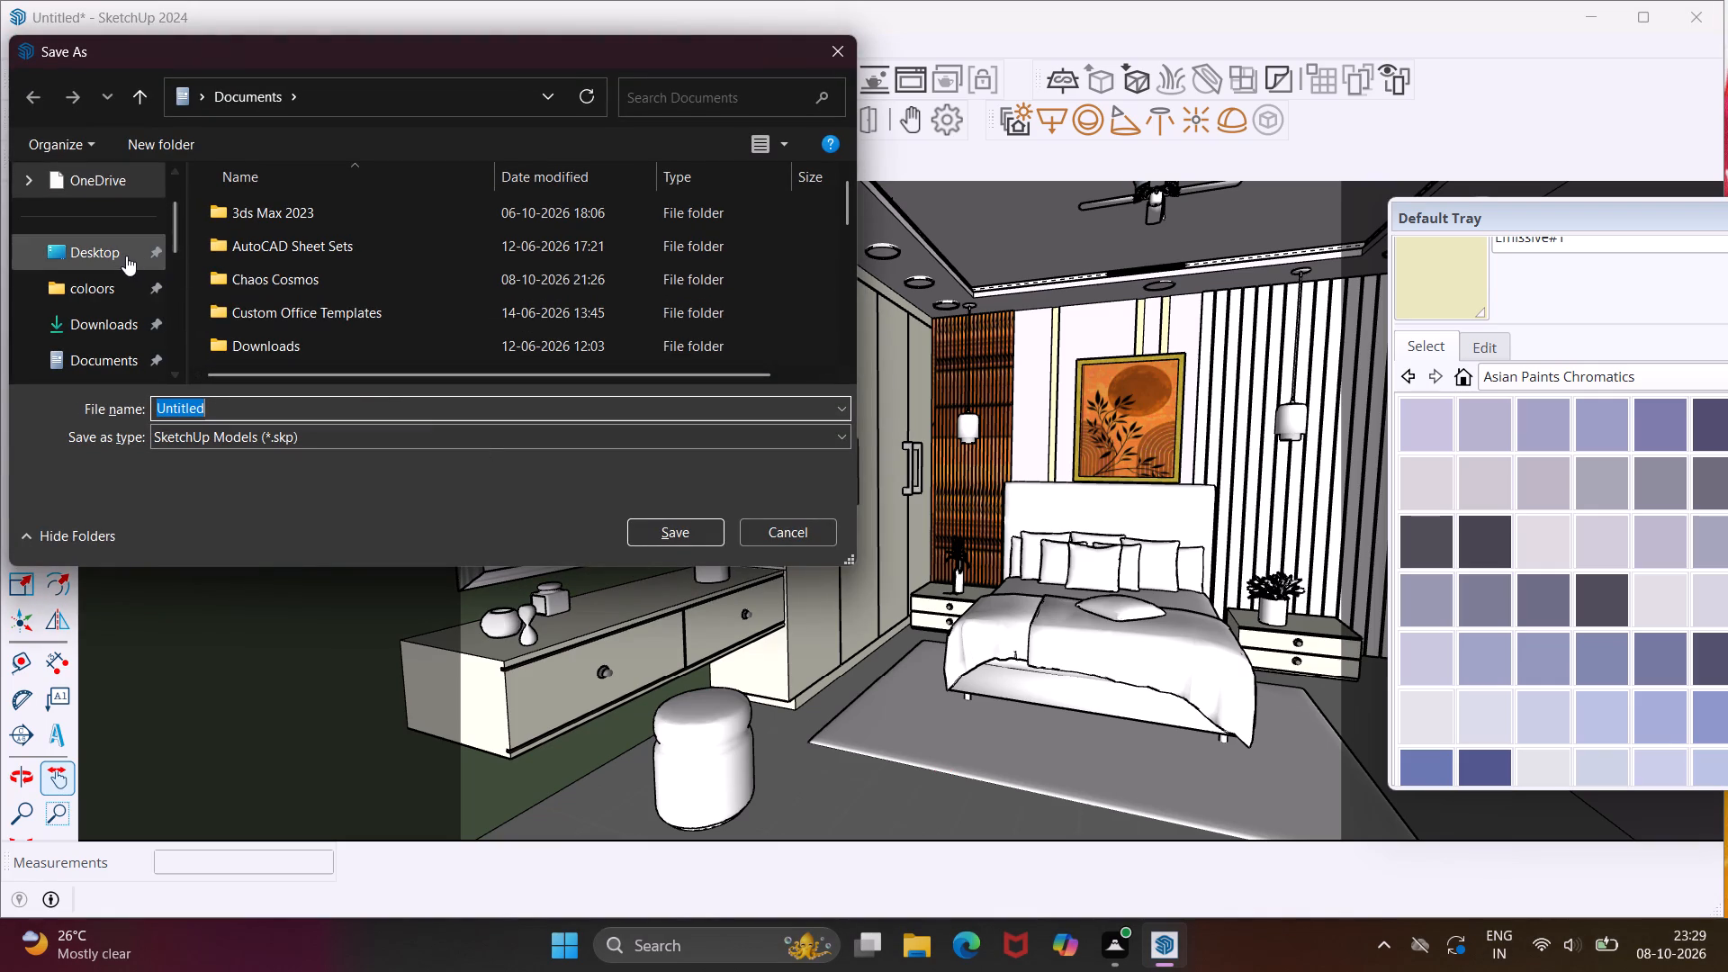
pyautogui.click(304, 225)
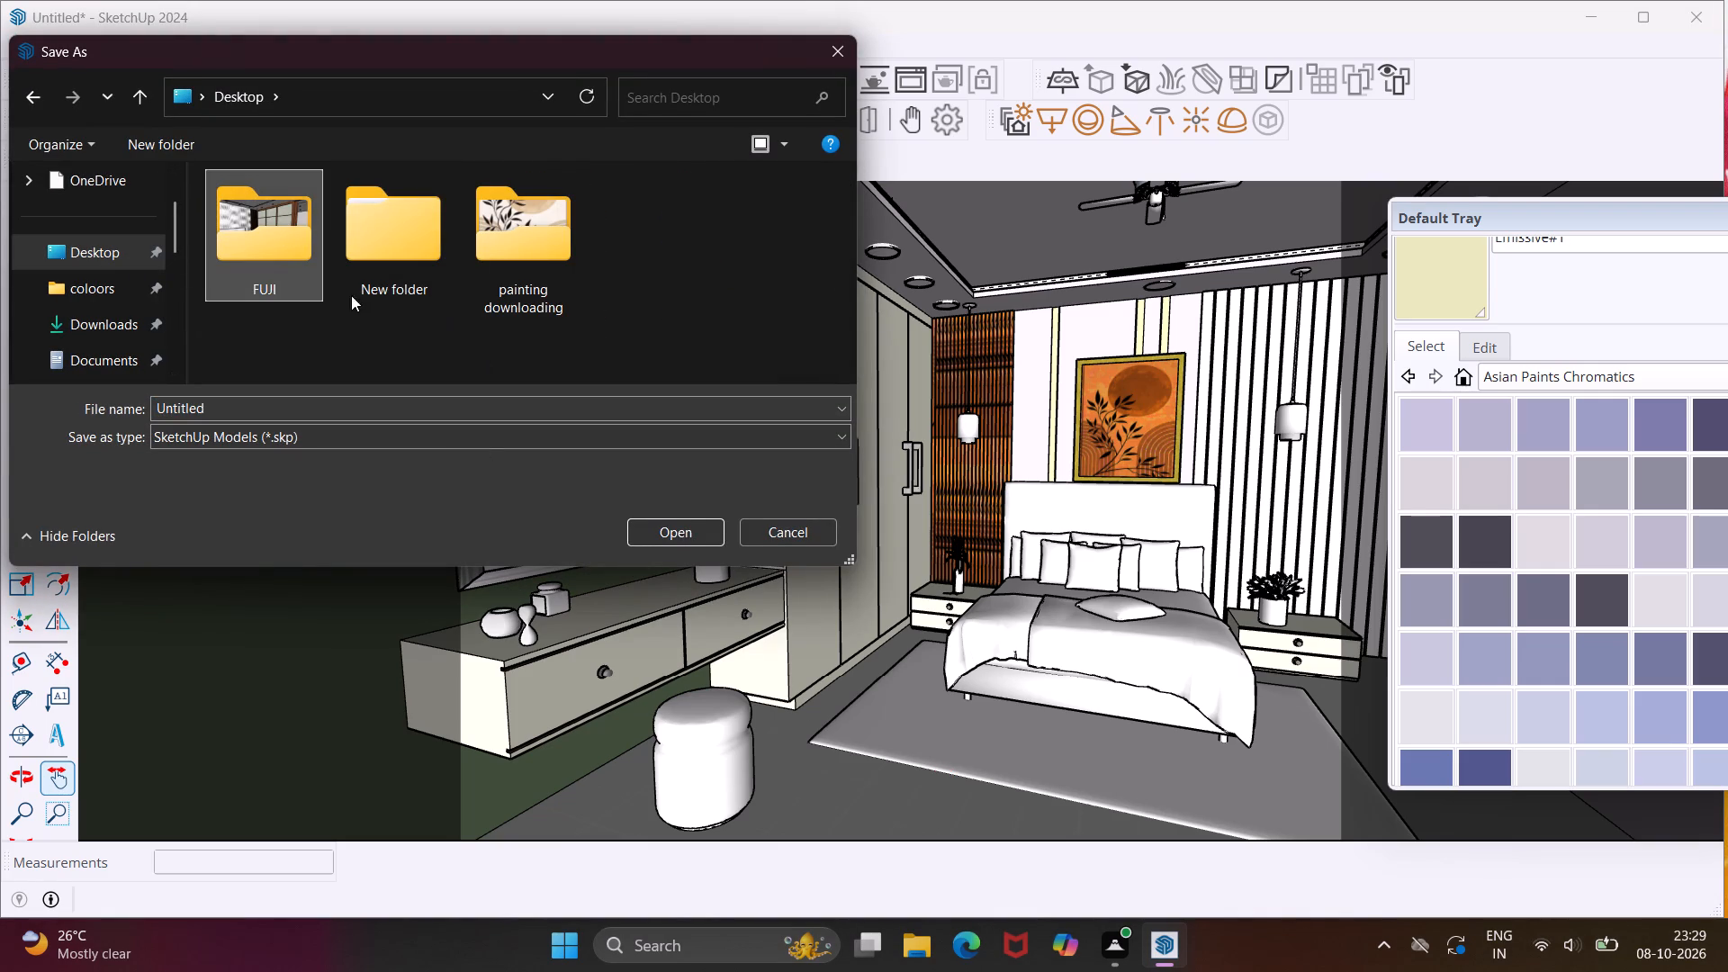
pyautogui.click(649, 531)
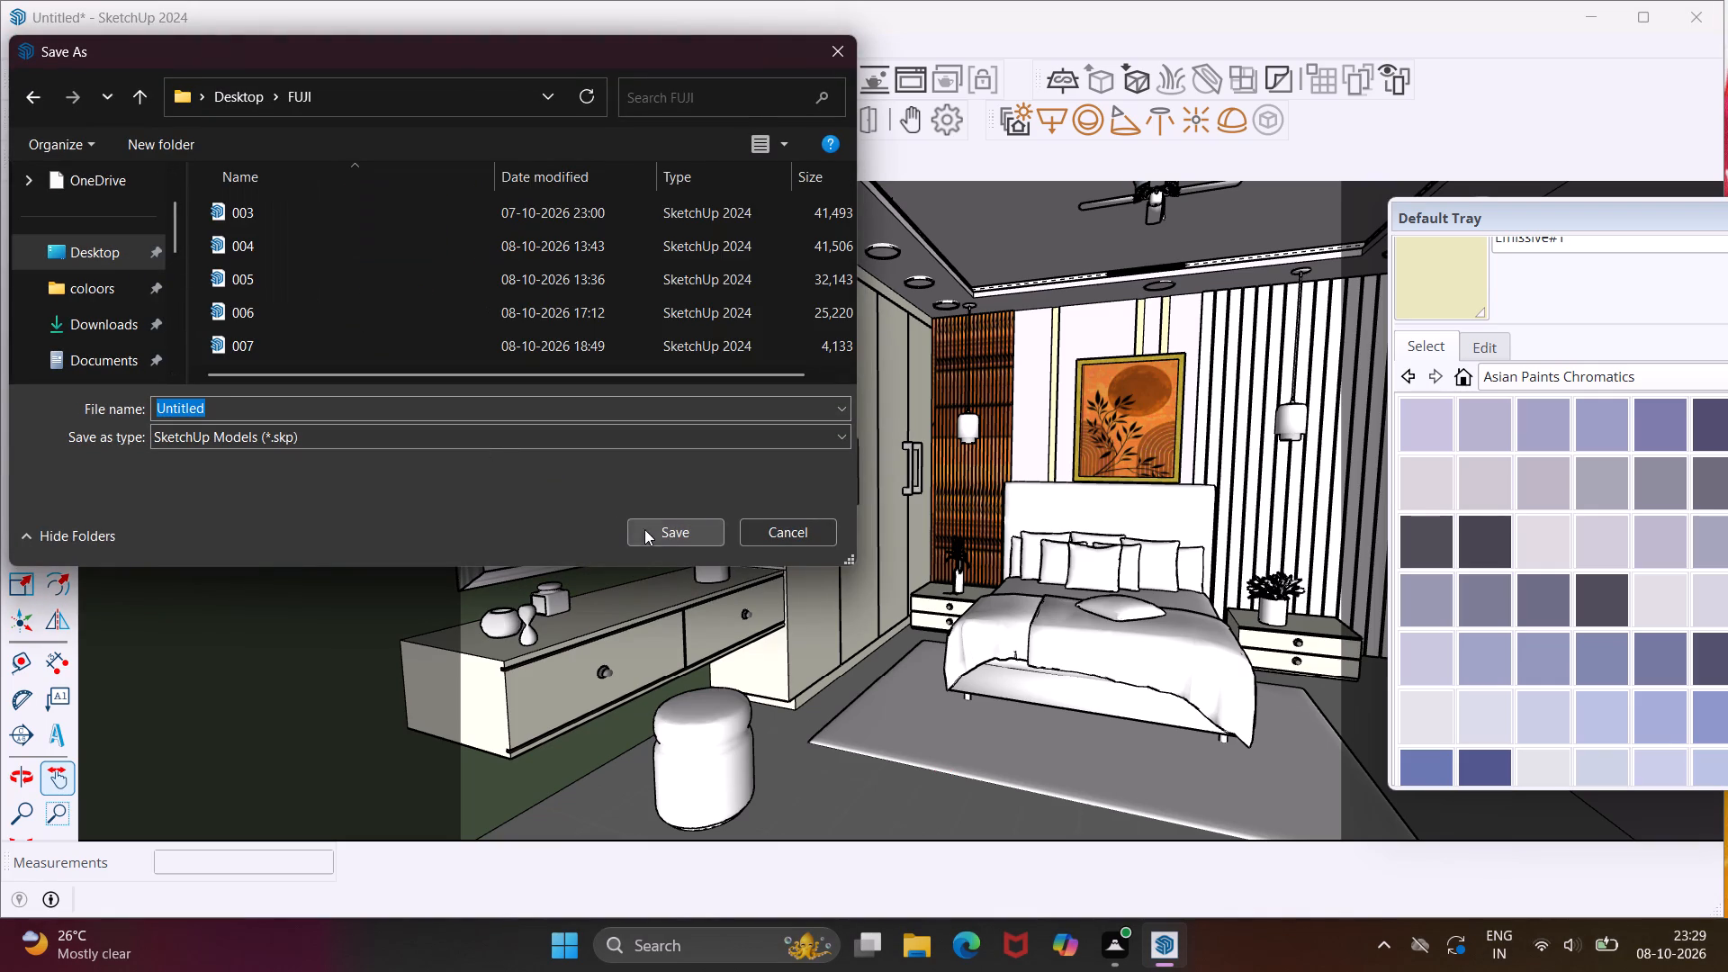
pyautogui.click(361, 412)
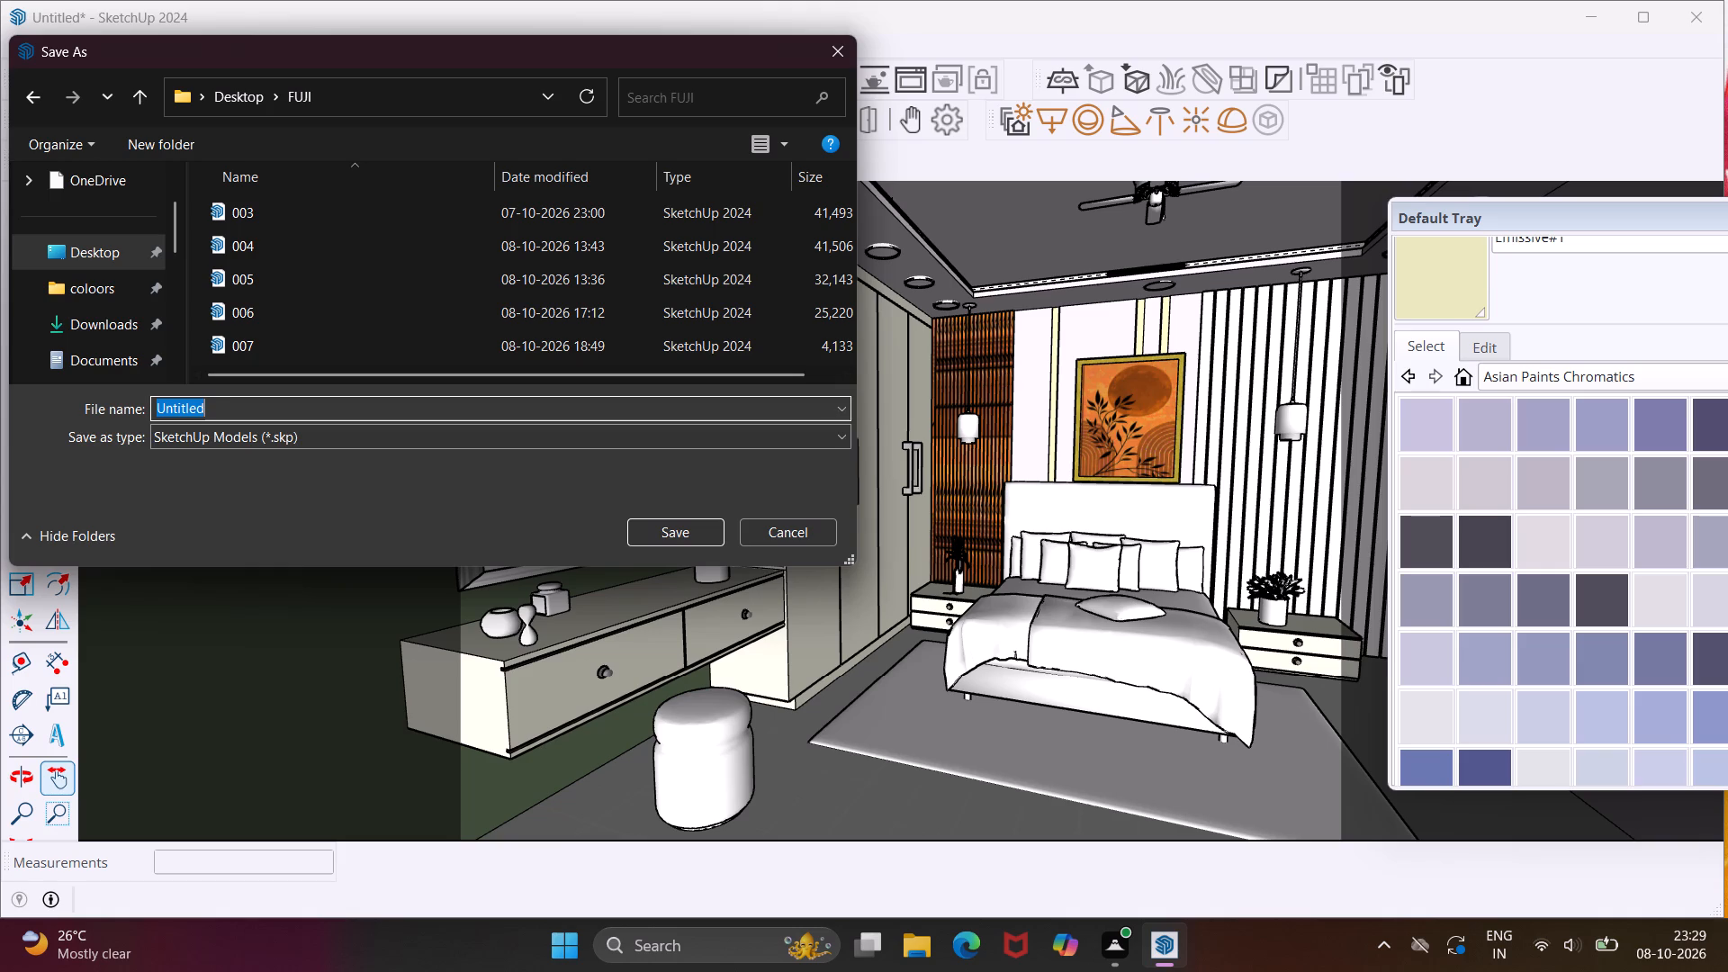
pyautogui.press('BackSpace')
pyautogui.press('BackSpace')
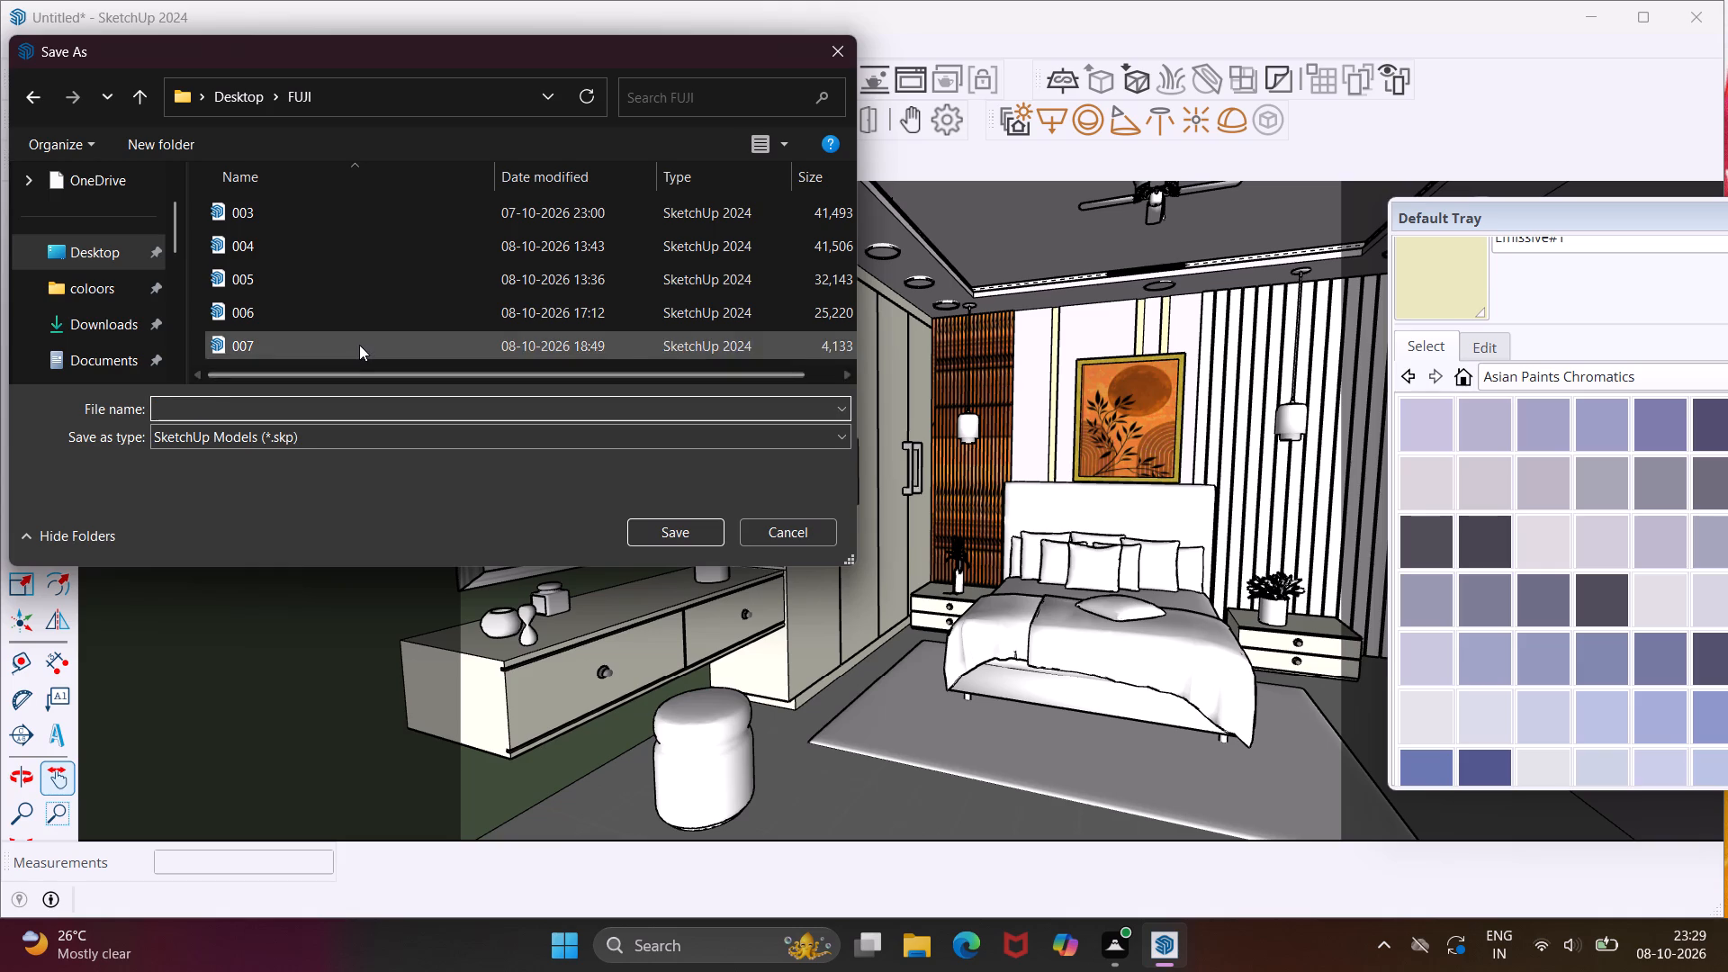
pyautogui.scroll(-9, 359, 345)
pyautogui.scroll(4, 368, 357)
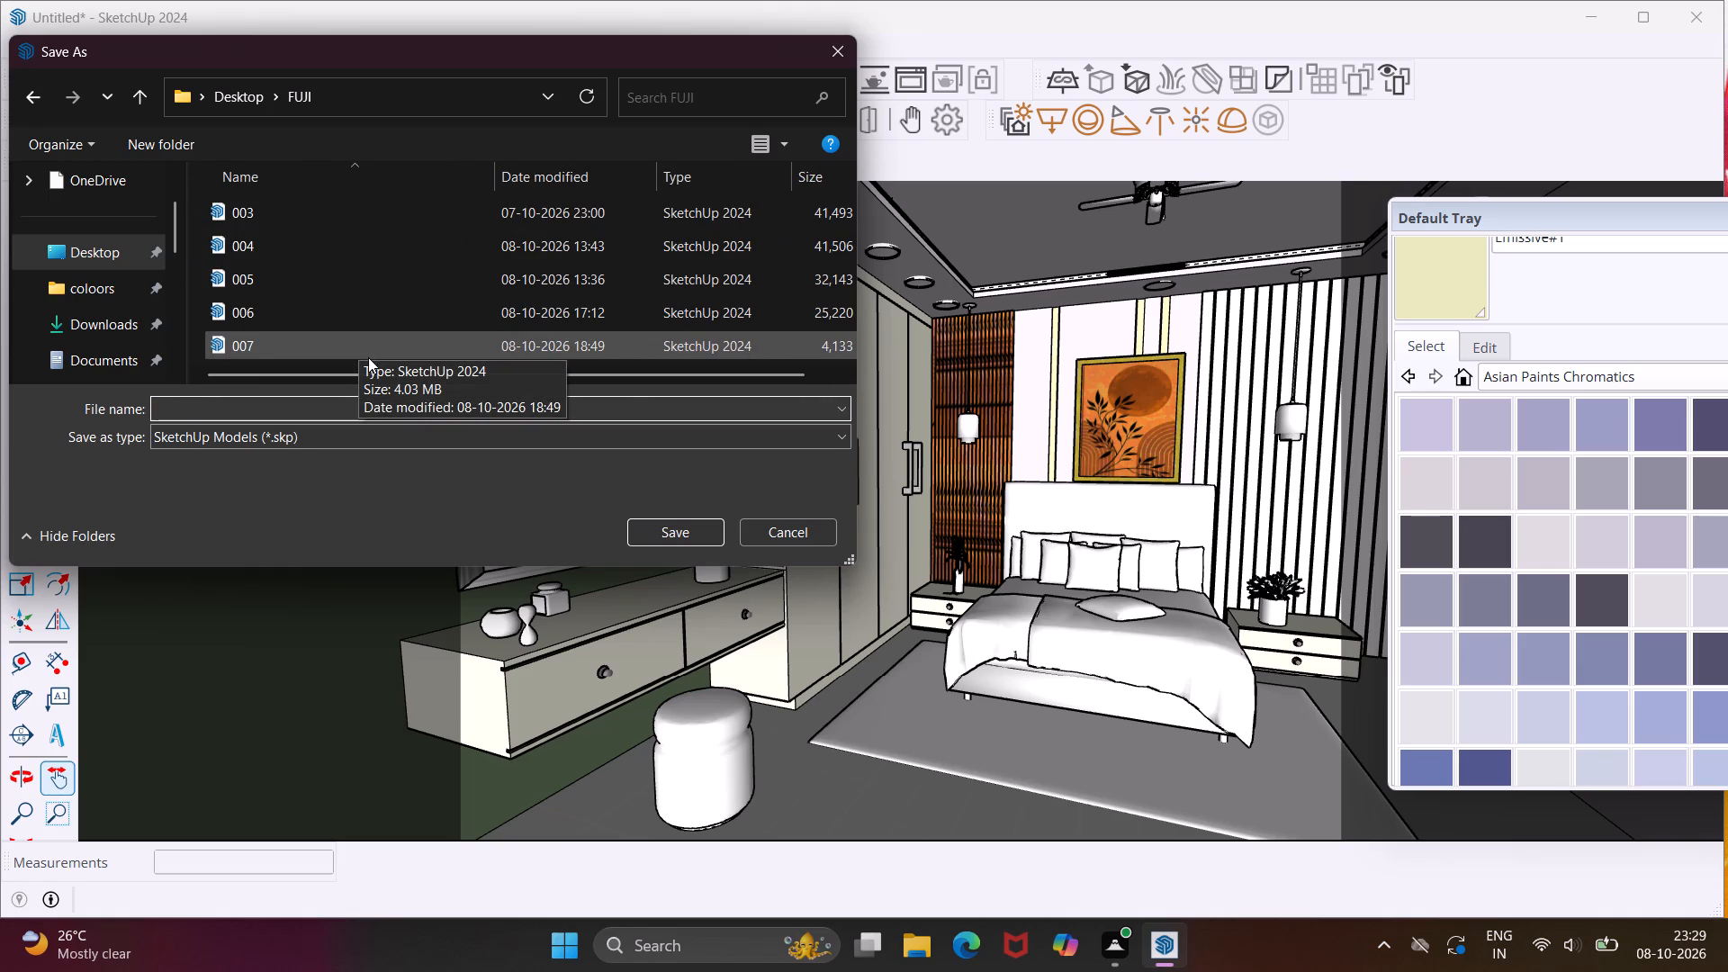
pyautogui.write('008')
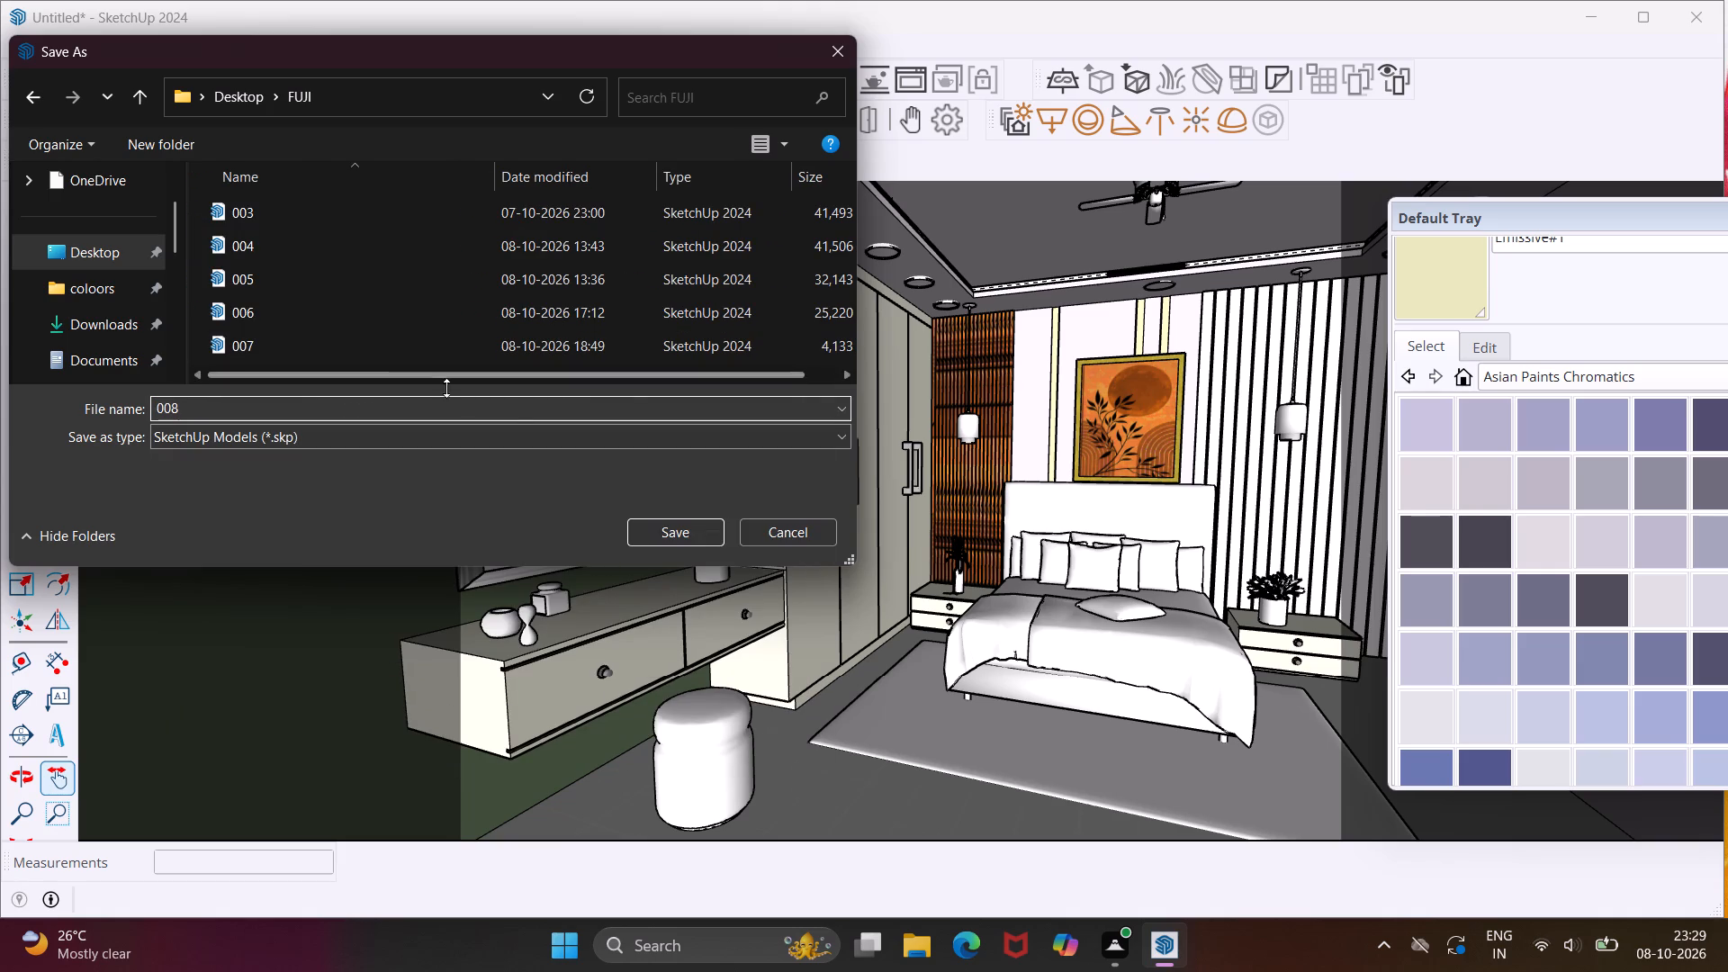
pyautogui.click(655, 528)
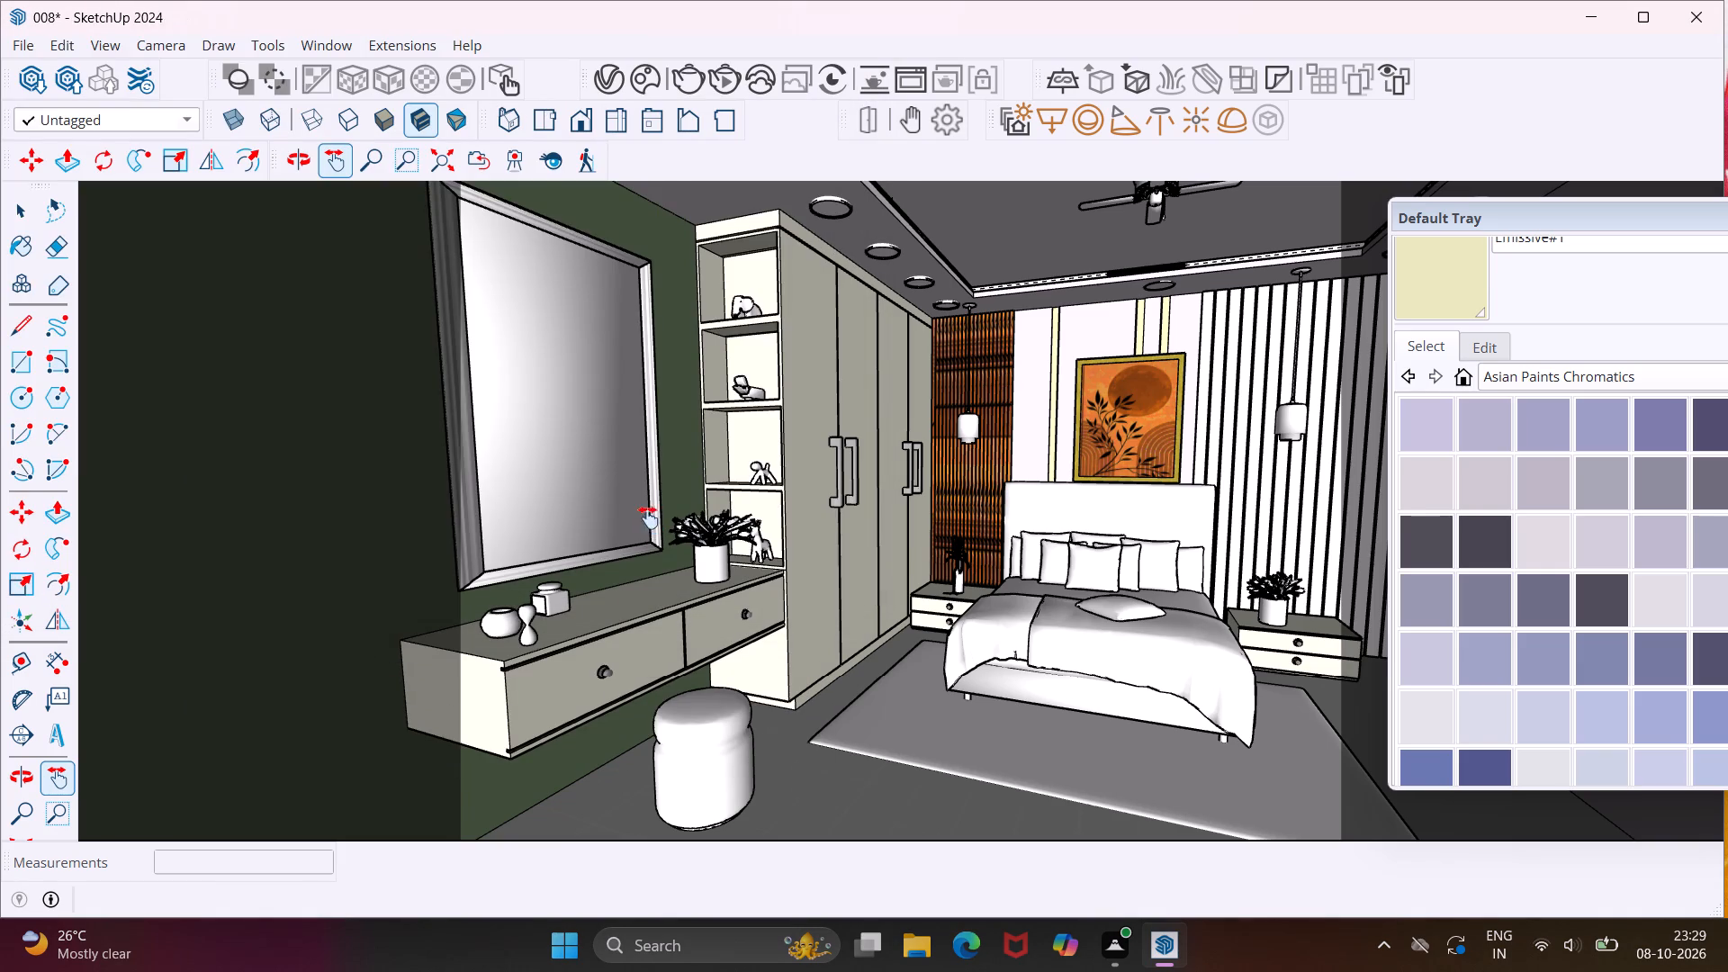
# Render the framed bedroom view with V-Ray.
pyautogui.click(682, 86)
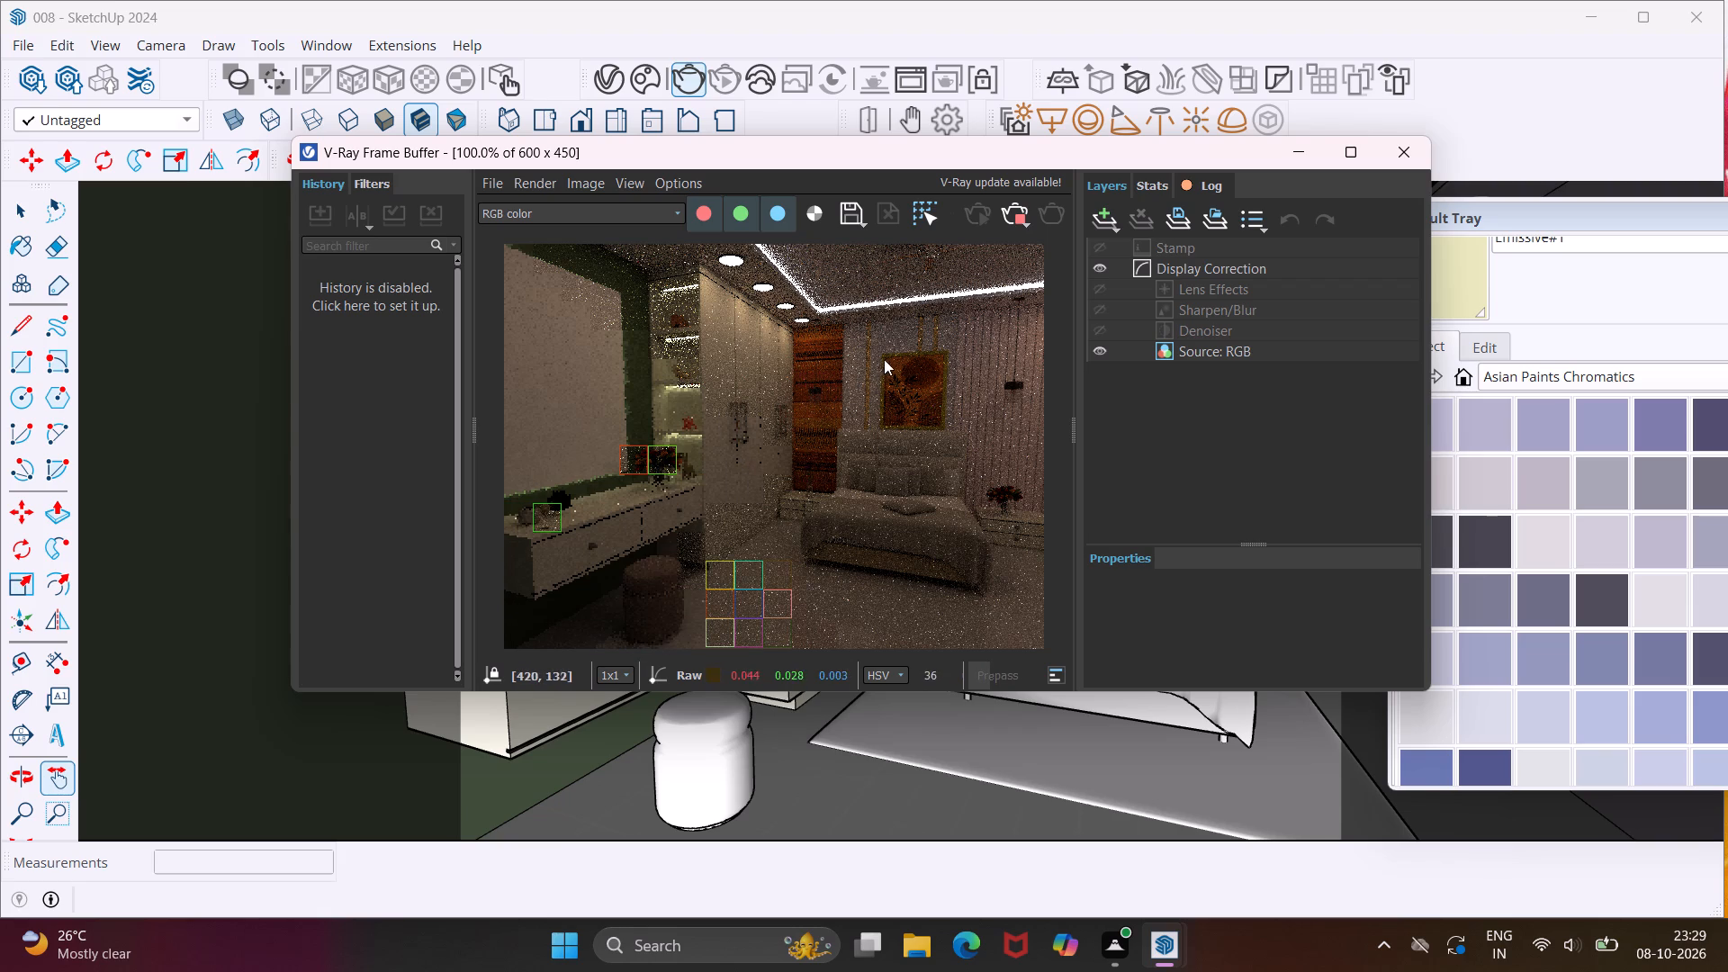
pyautogui.scroll(-1, 798, 370)
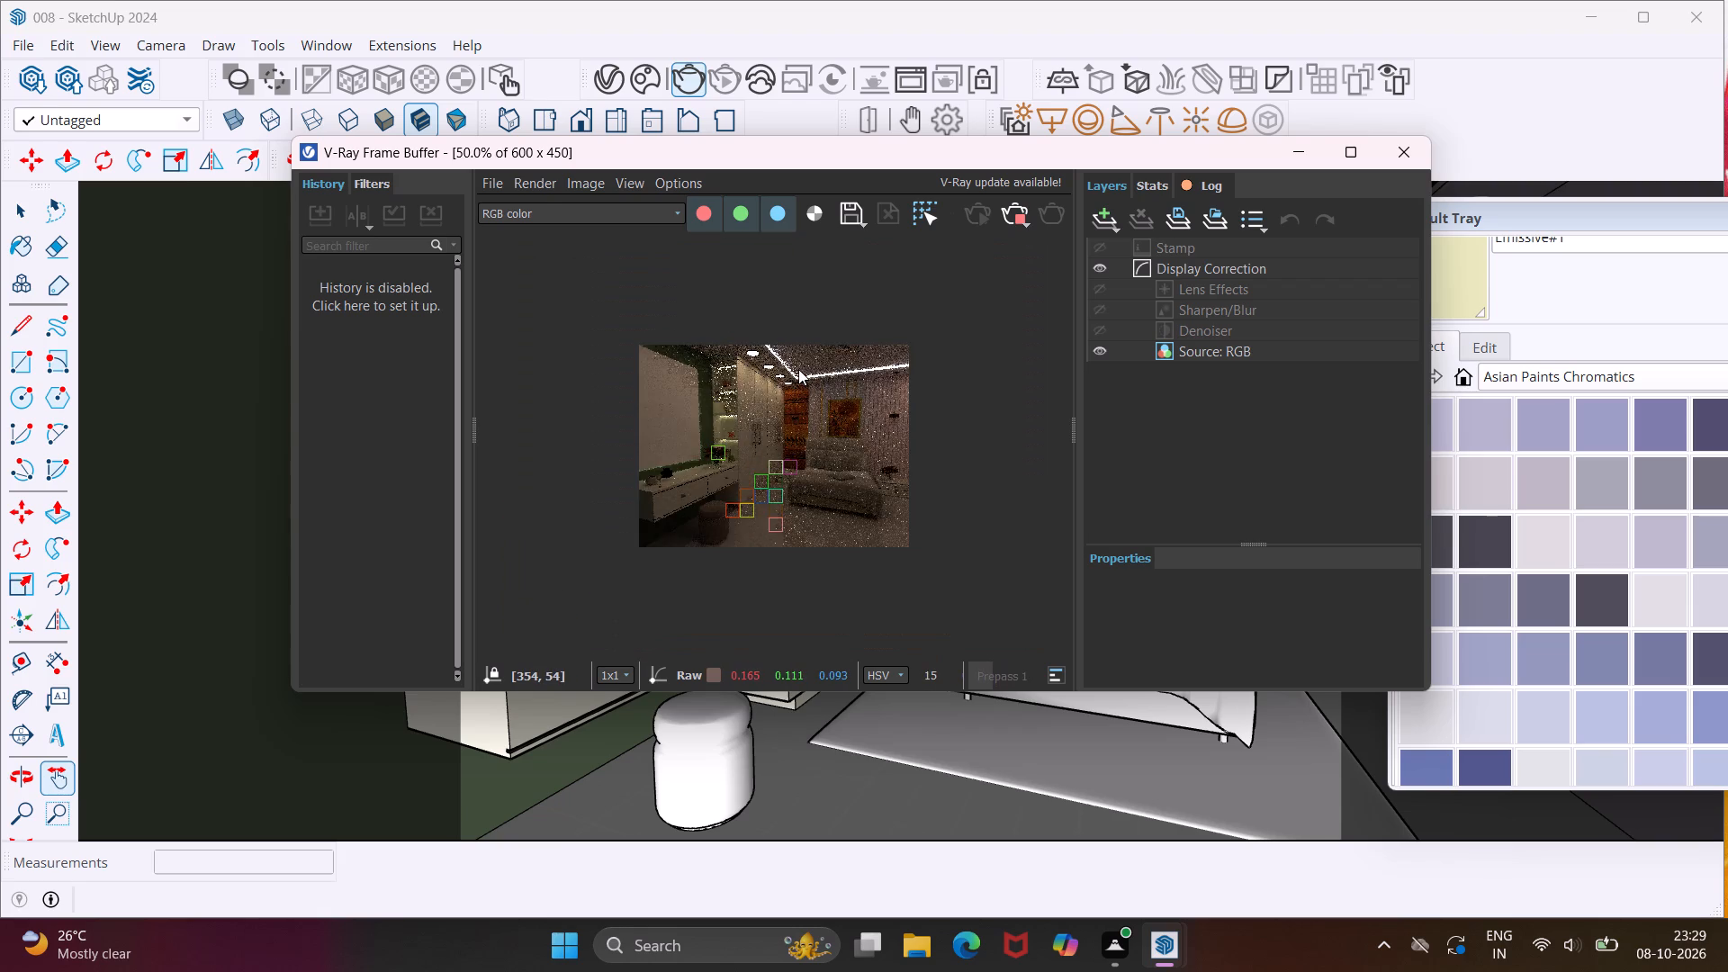
pyautogui.scroll(-1, 798, 369)
pyautogui.scroll(2, 785, 421)
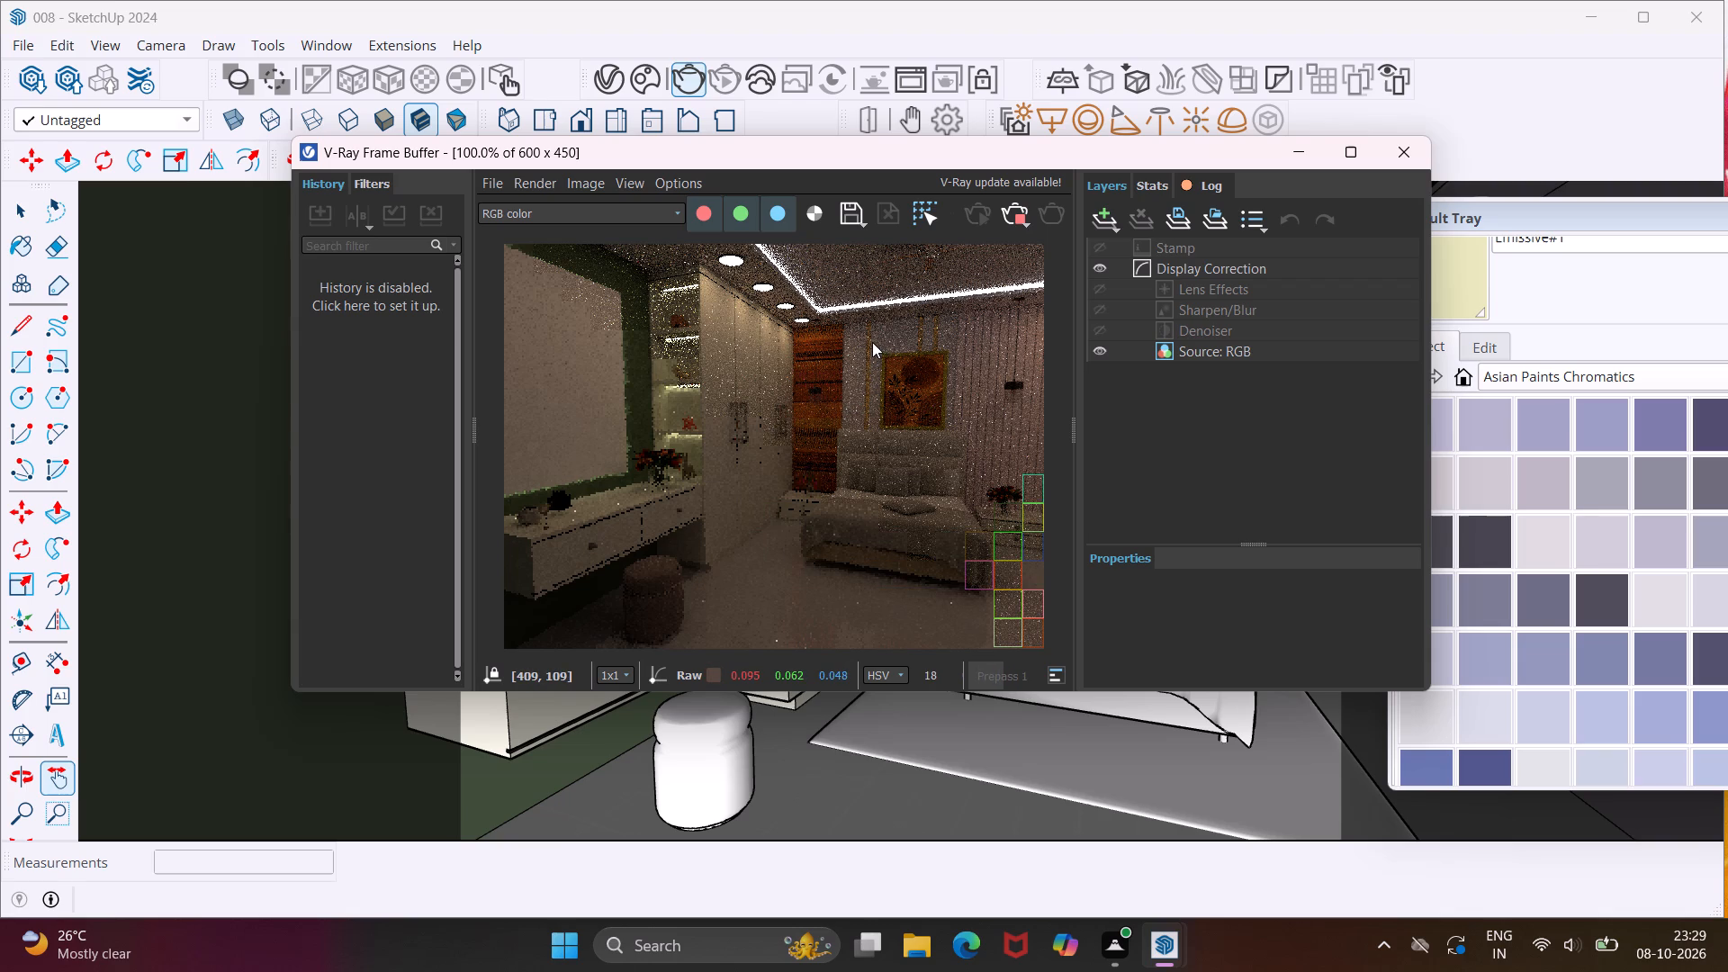
# Add an Exposure correction layer to the render and raise its exposure to about 0.9.
pyautogui.click(1094, 221)
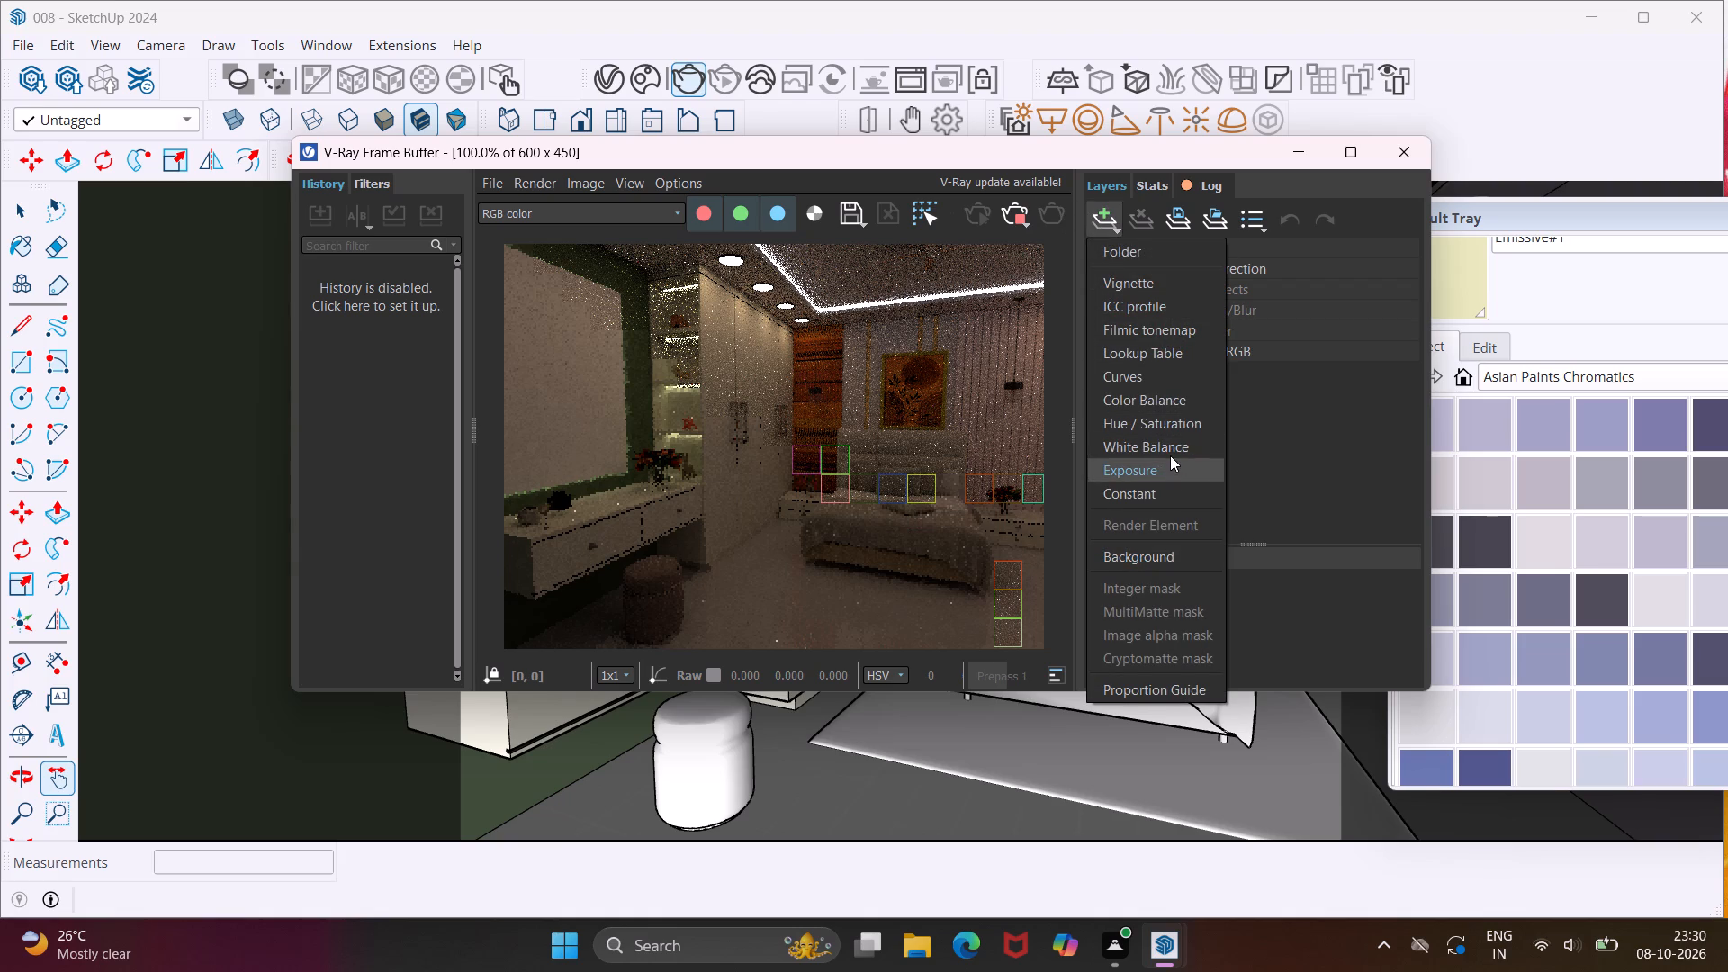
pyautogui.click(1161, 472)
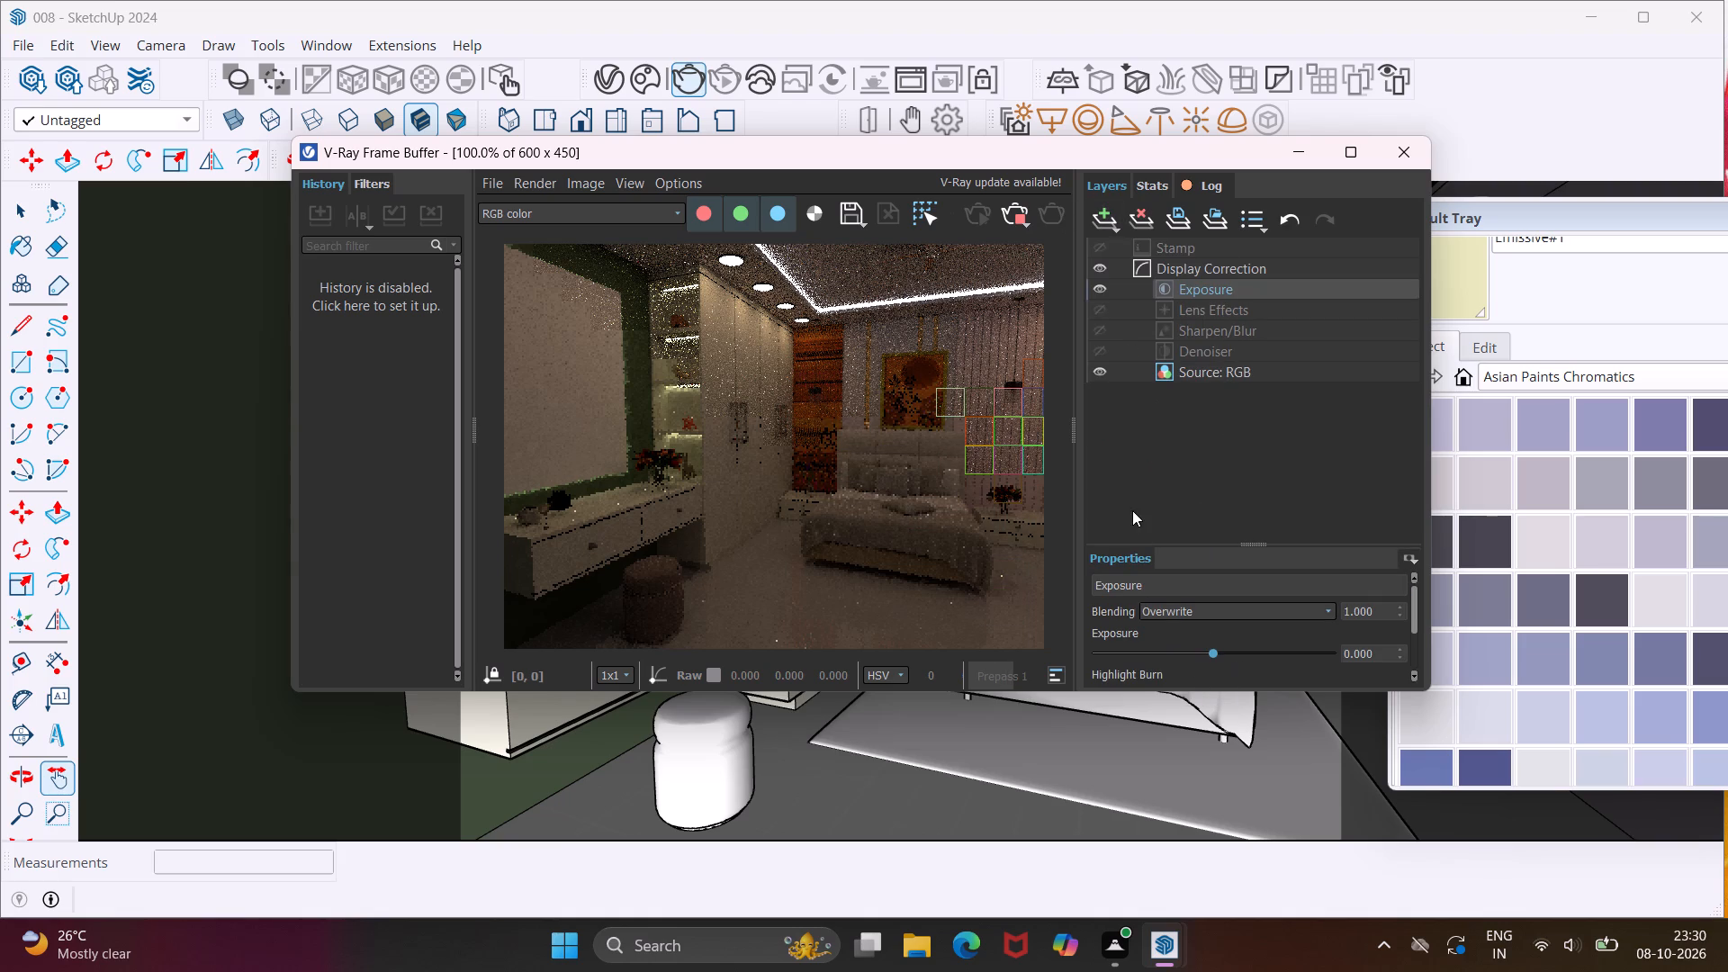
pyautogui.scroll(-3, 1142, 480)
pyautogui.scroll(-1, 1160, 645)
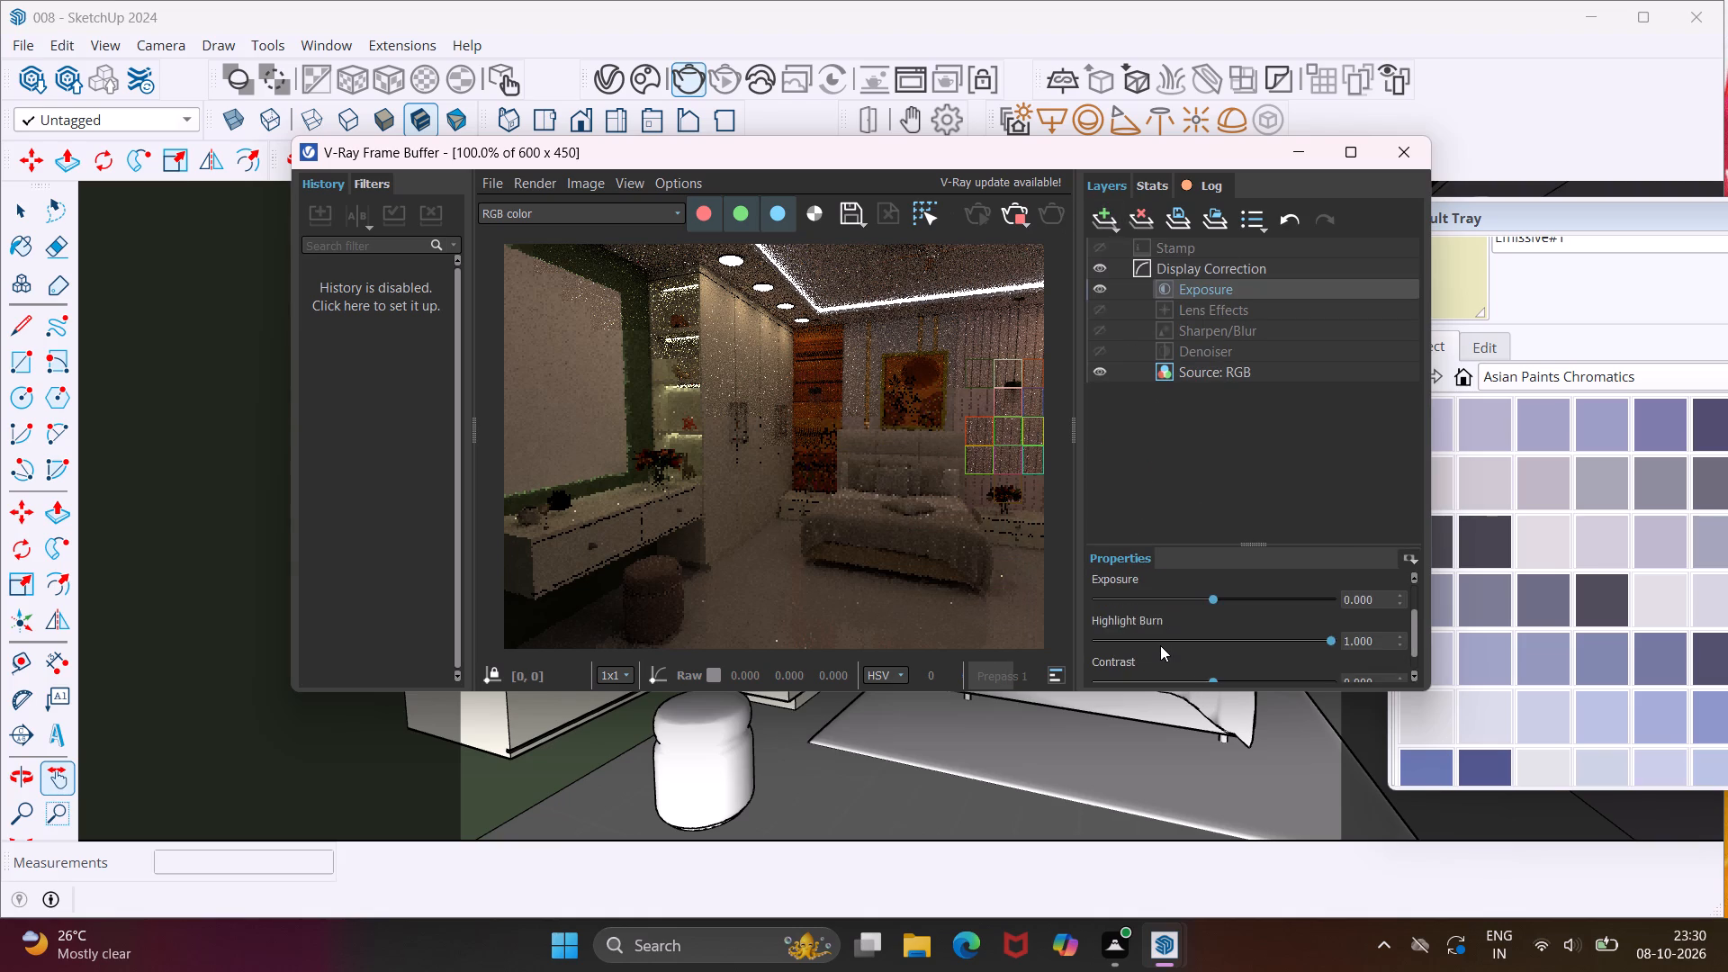
pyautogui.scroll(-1, 1160, 645)
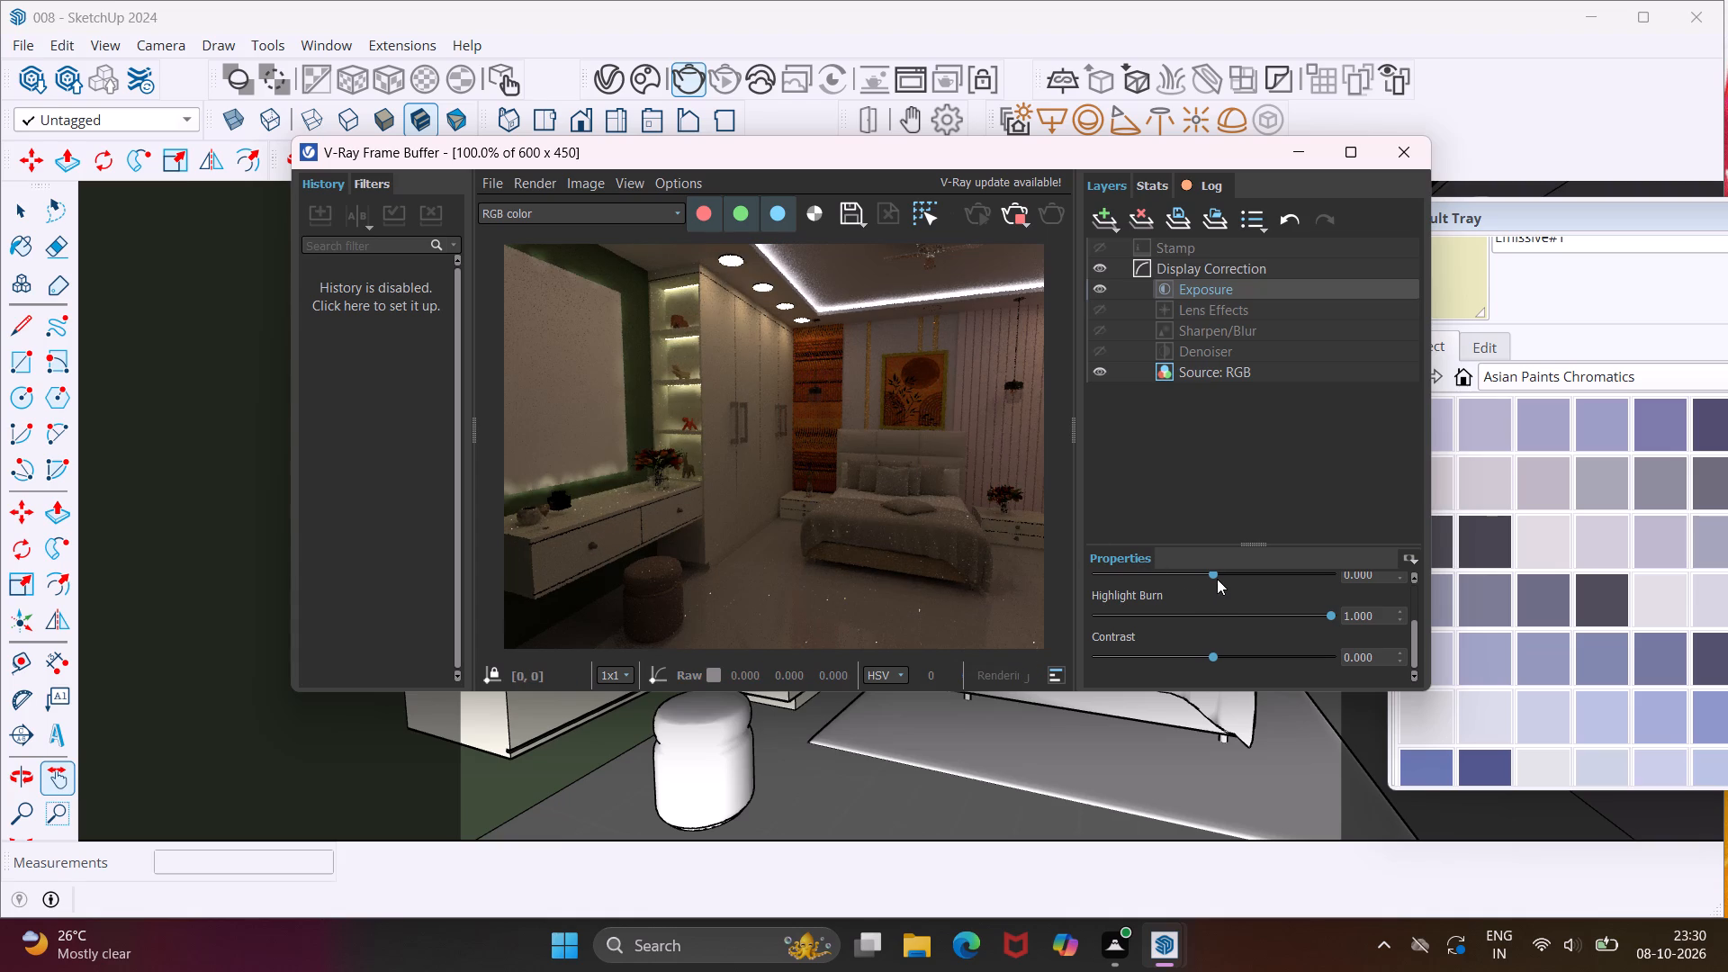
pyautogui.moveTo(1213, 575); pyautogui.dragTo(1218, 575)
pyautogui.moveTo(1218, 575); pyautogui.dragTo(1230, 580)
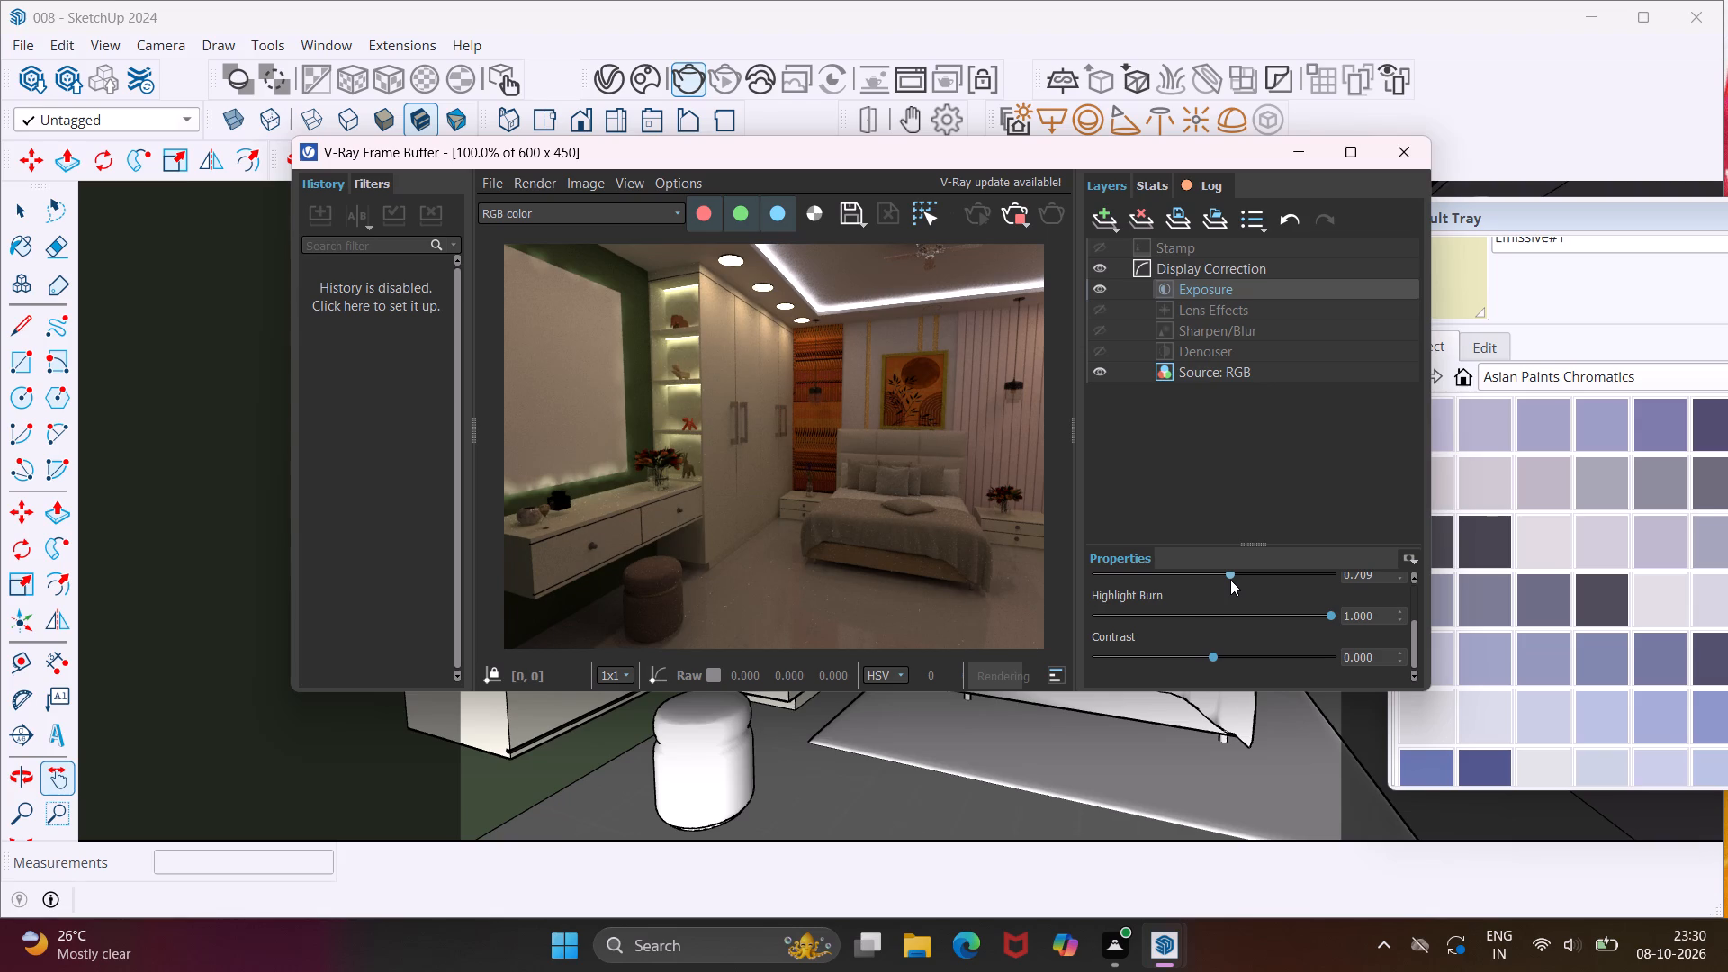
pyautogui.moveTo(1230, 580); pyautogui.dragTo(1235, 580)
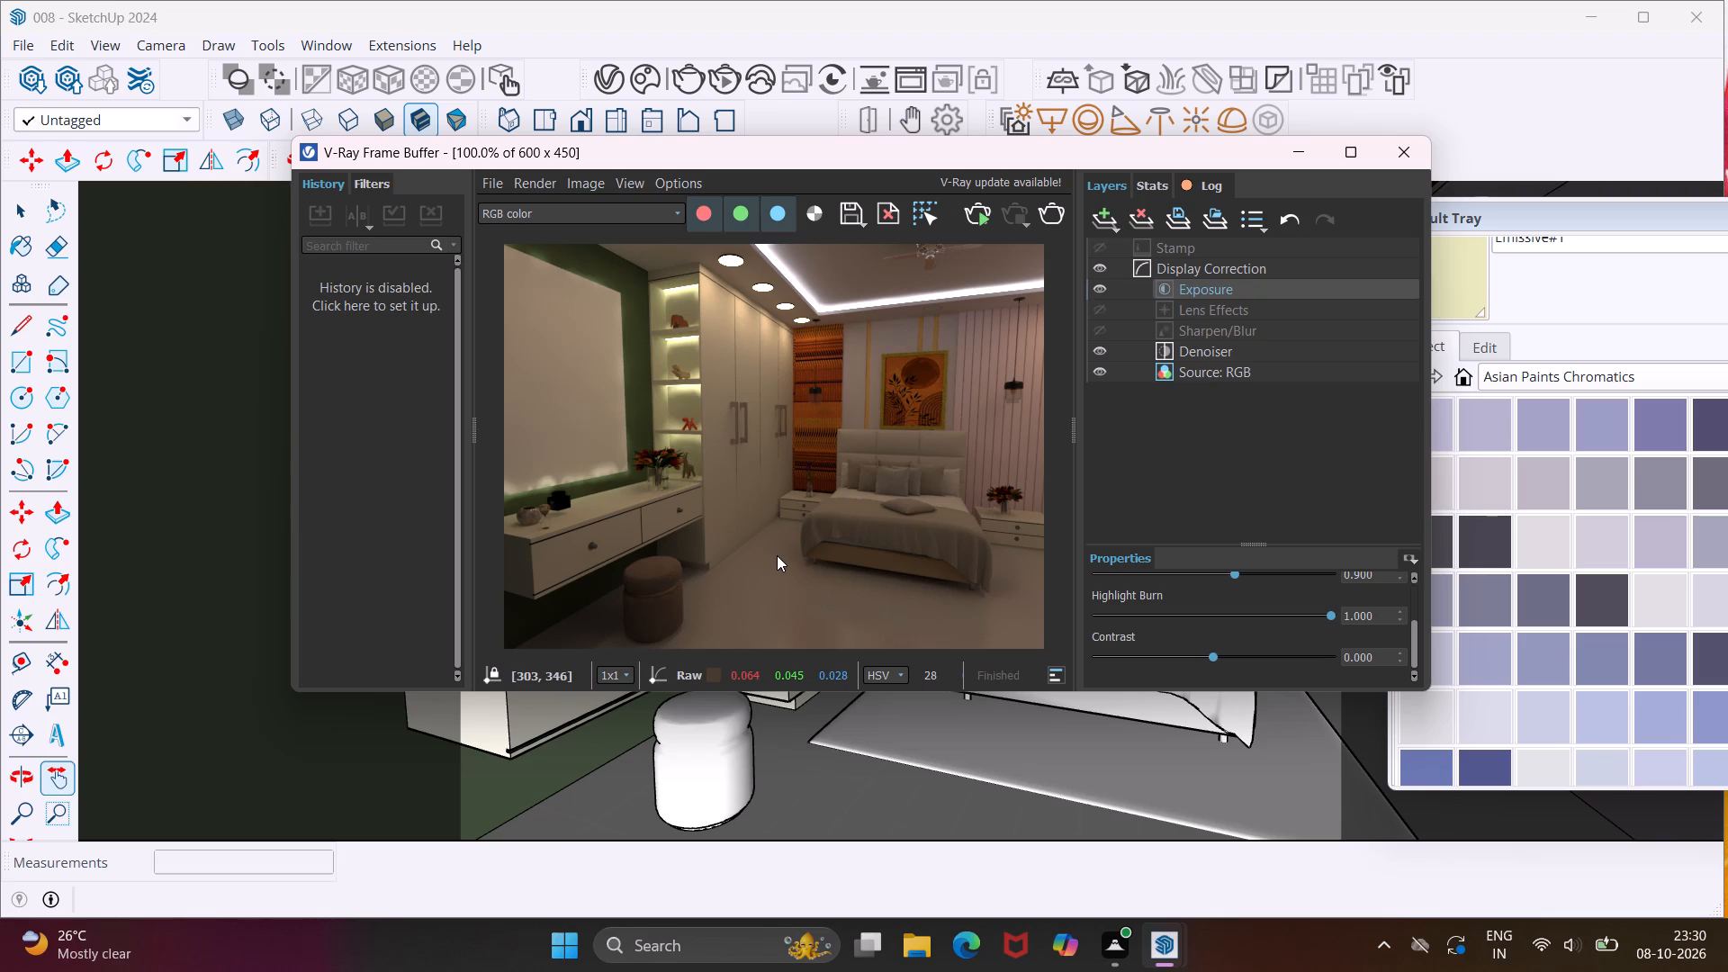
pyautogui.scroll(-1, 777, 555)
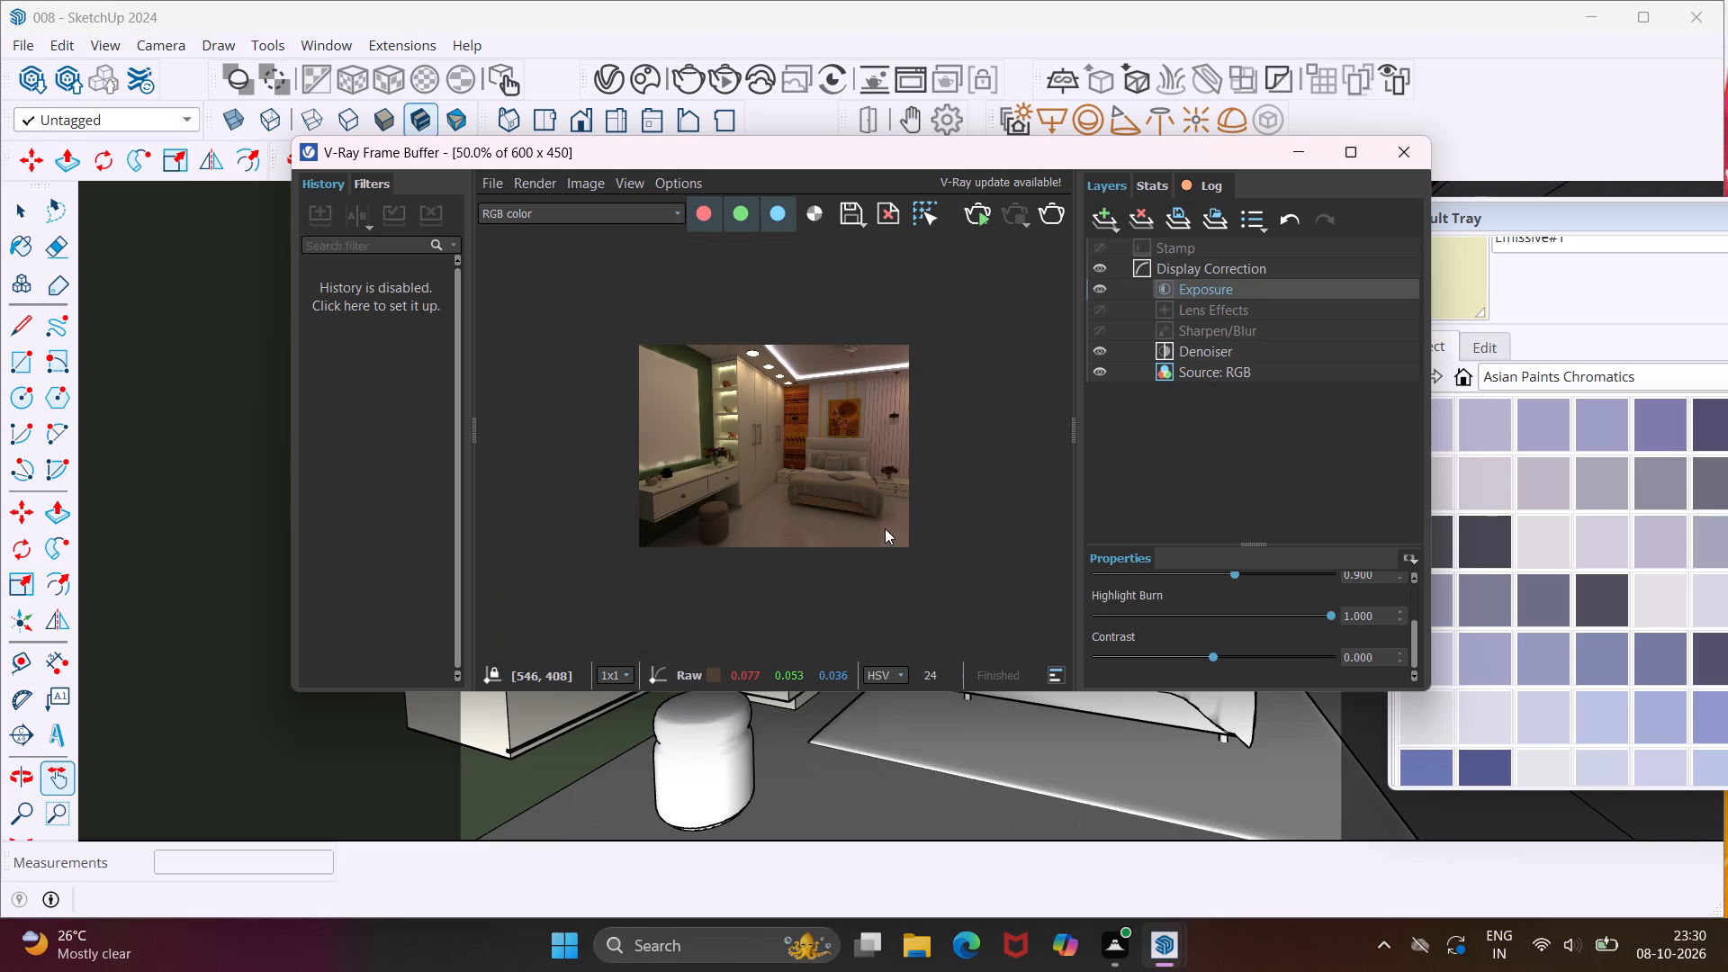
pyautogui.scroll(1, 885, 528)
pyautogui.scroll(-1, 890, 526)
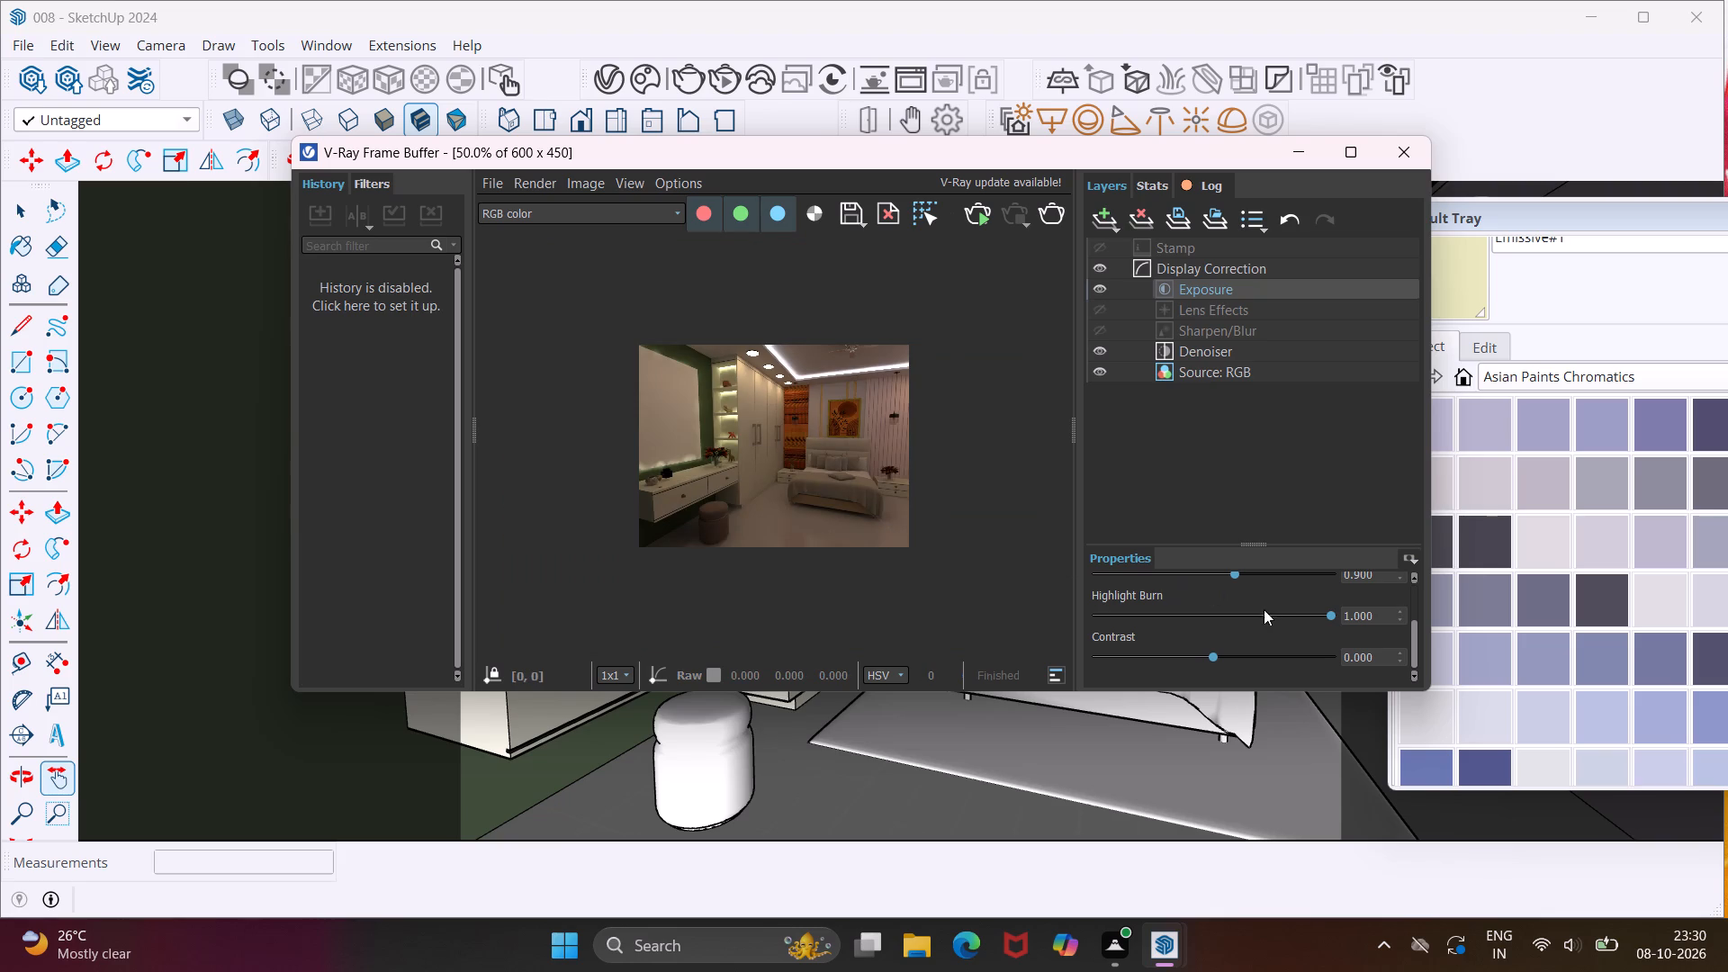
# Lower the Exposure layer's highlight burn to about 0.66.
pyautogui.moveTo(1318, 611); pyautogui.dragTo(1312, 609)
pyautogui.moveTo(1312, 609); pyautogui.dragTo(1299, 612)
pyautogui.moveTo(1299, 612); pyautogui.dragTo(1255, 619)
pyautogui.moveTo(1255, 619); pyautogui.dragTo(1251, 619)
pyautogui.scroll(1, 865, 468)
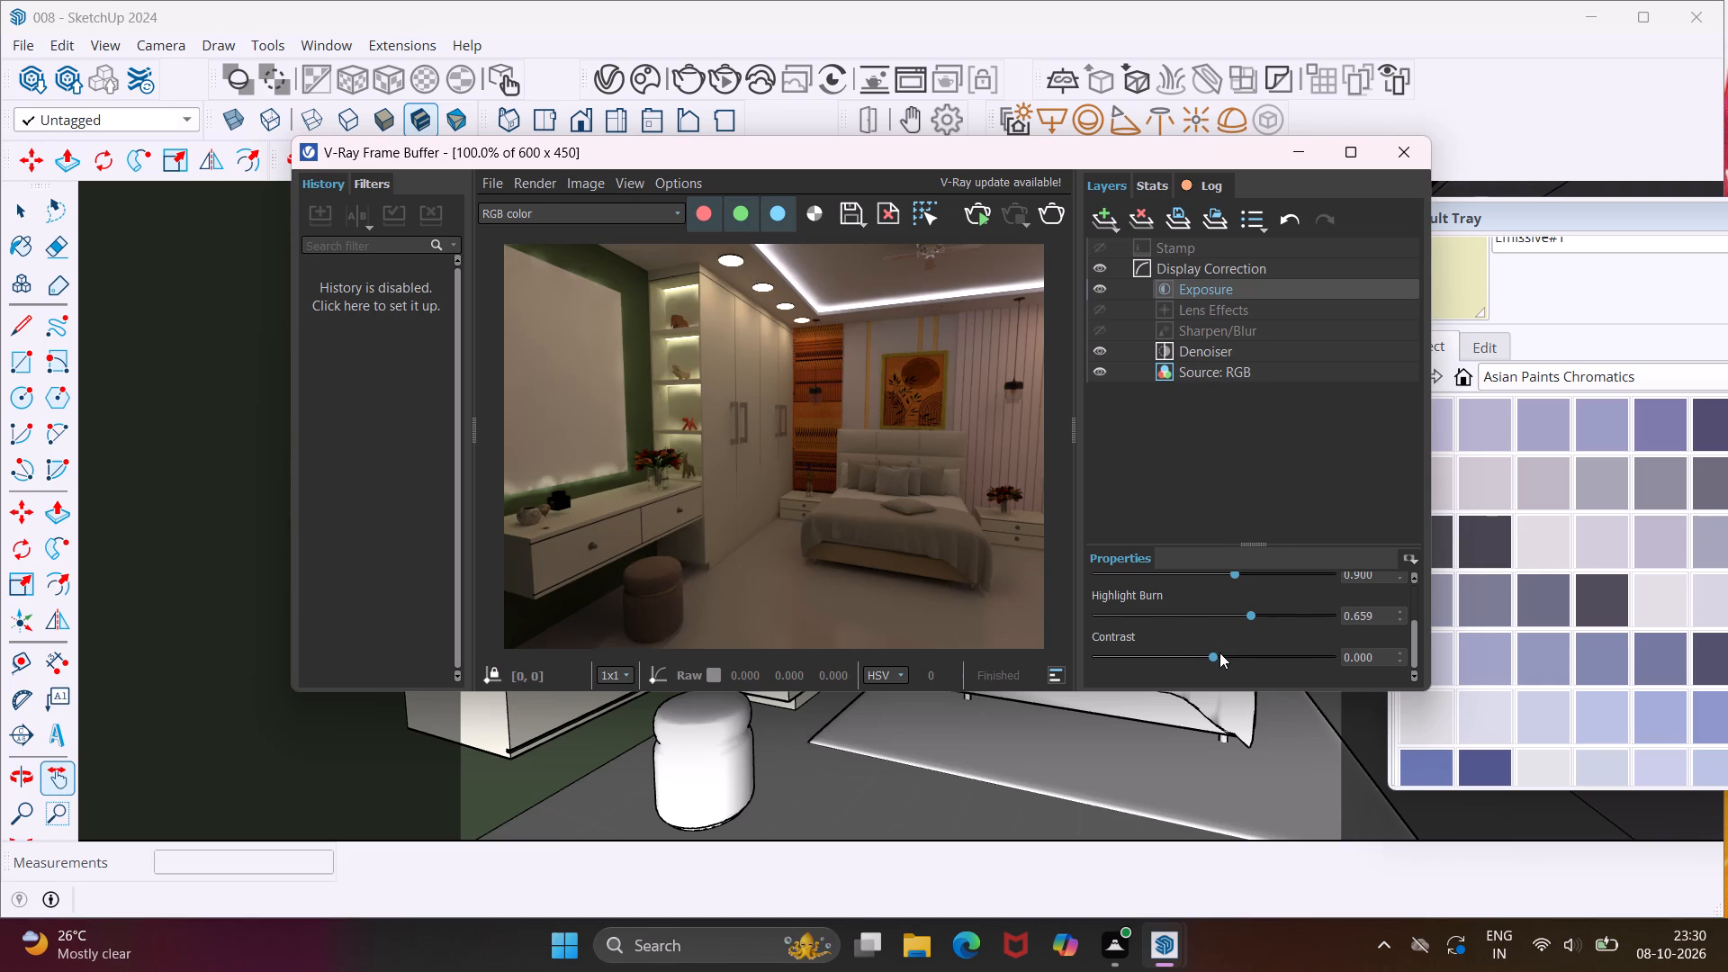
# Lower the Exposure layer's contrast to about -0.49.
pyautogui.moveTo(1219, 652); pyautogui.dragTo(1183, 654)
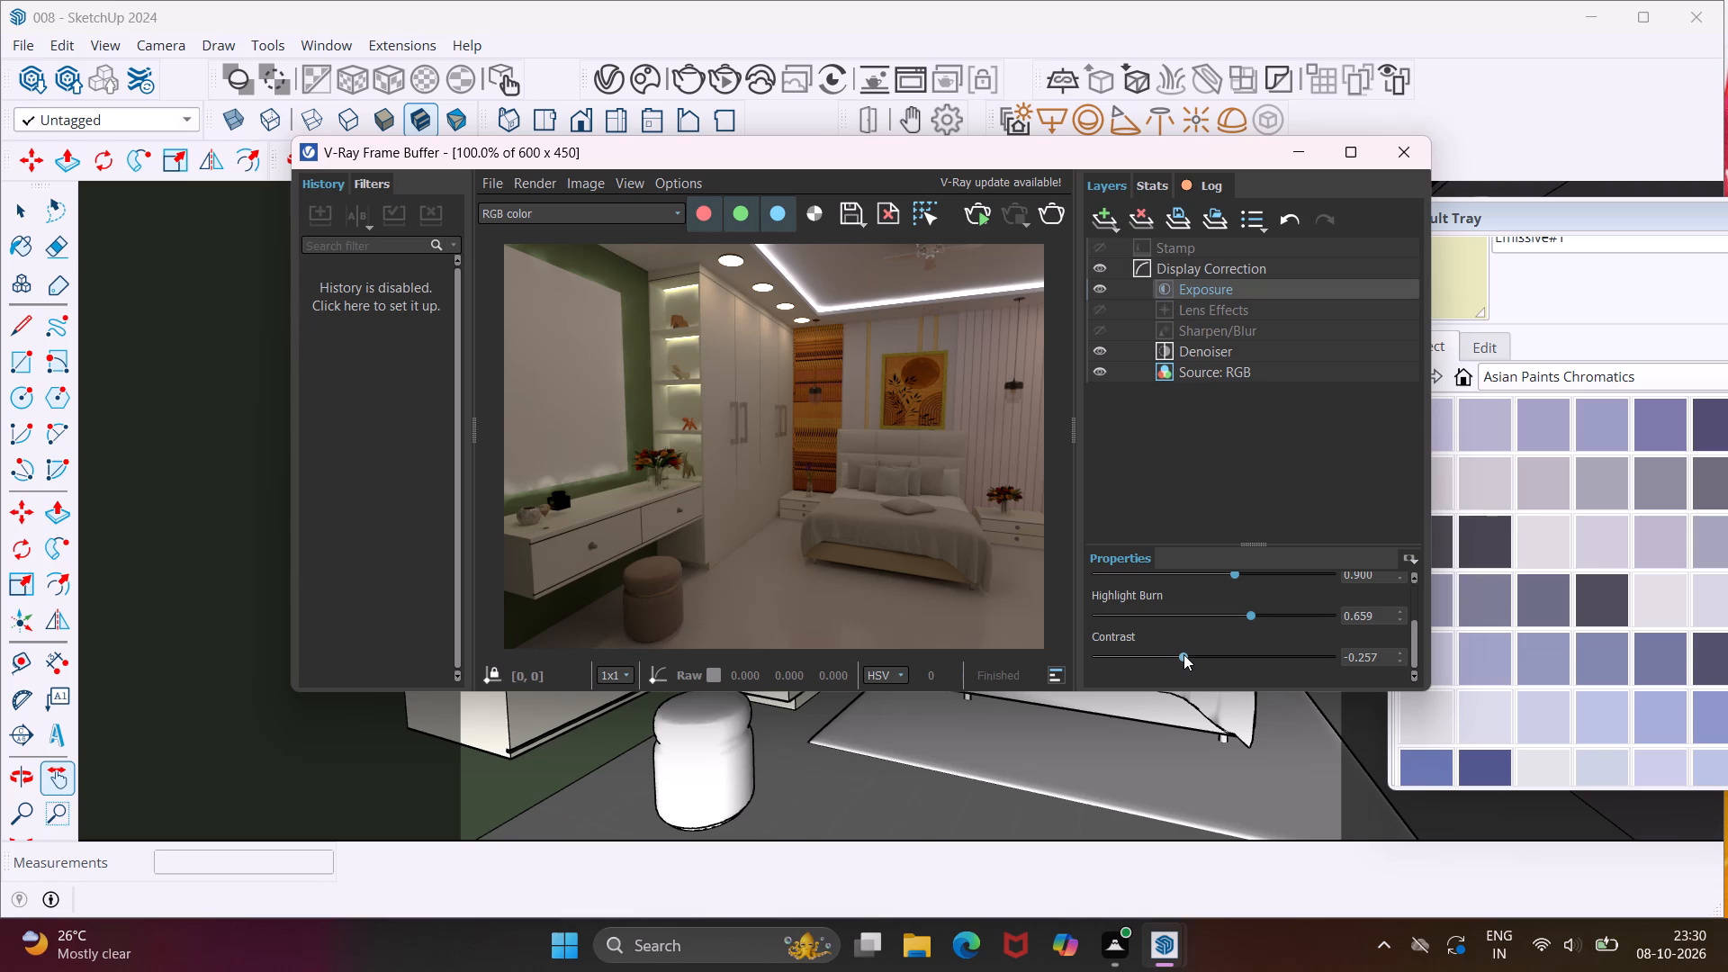
pyautogui.moveTo(1183, 654); pyautogui.dragTo(1171, 654)
pyautogui.moveTo(1171, 654); pyautogui.dragTo(1158, 654)
pyautogui.moveTo(1158, 654); pyautogui.dragTo(1156, 654)
# Save the rendered image as a PNG named bedroom in the Desktop's FUJI folder and close the frame buffer.
pyautogui.click(840, 206)
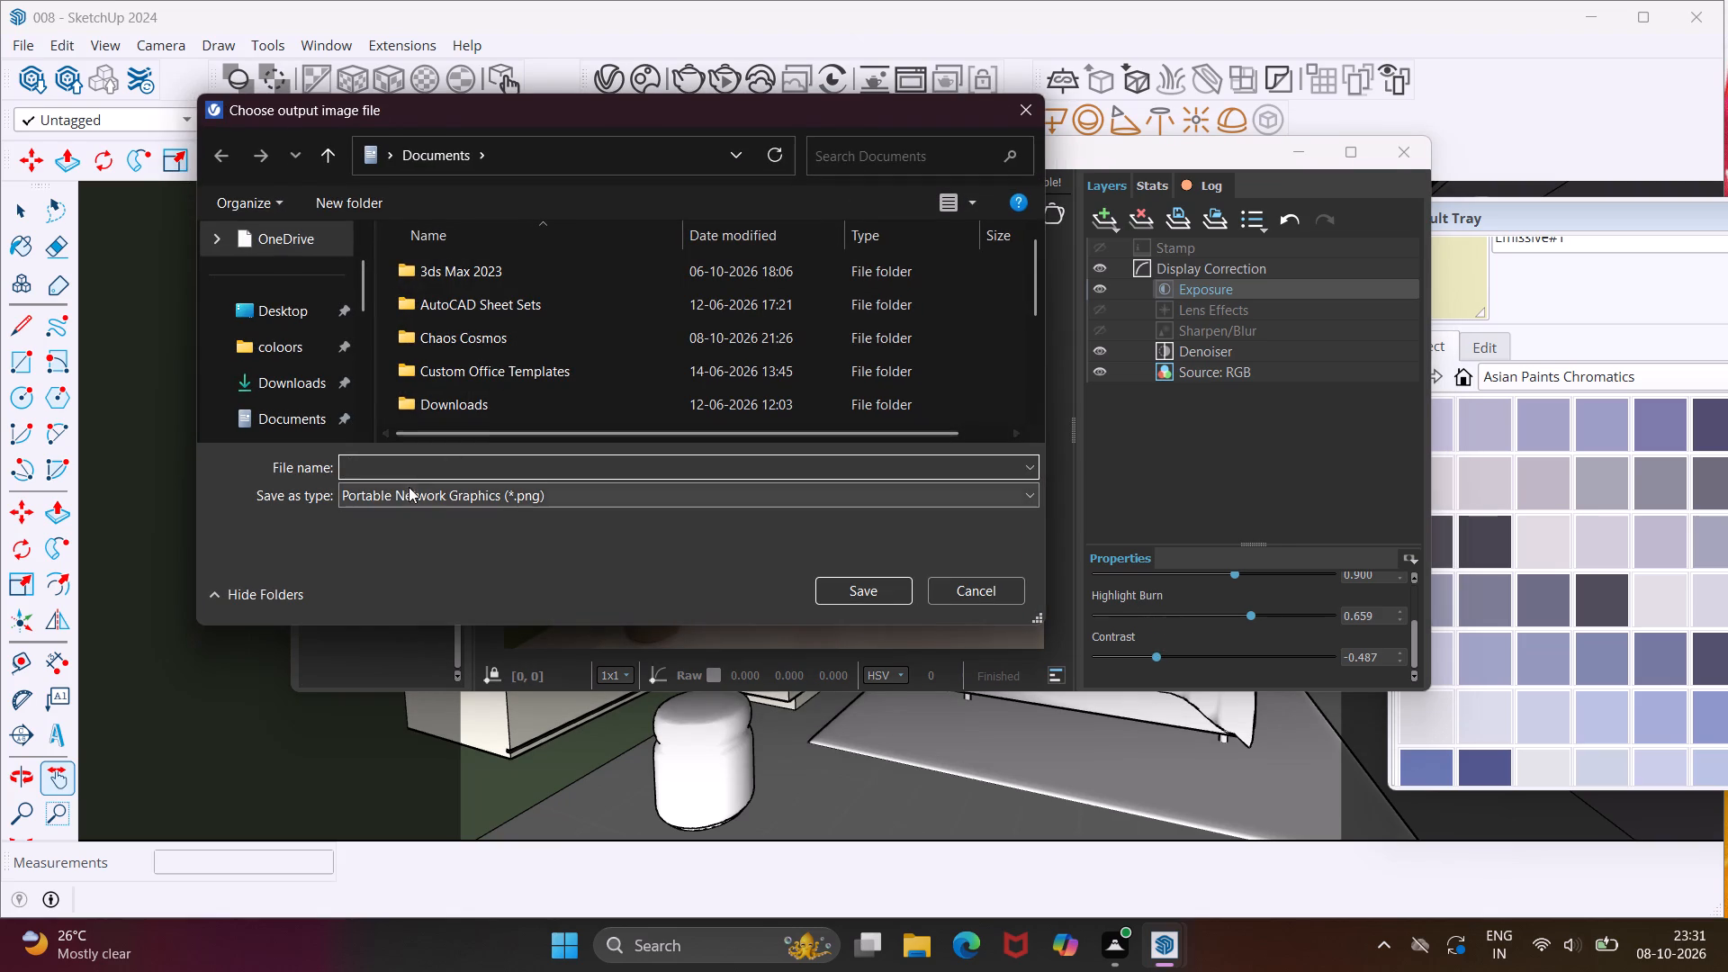
pyautogui.click(292, 318)
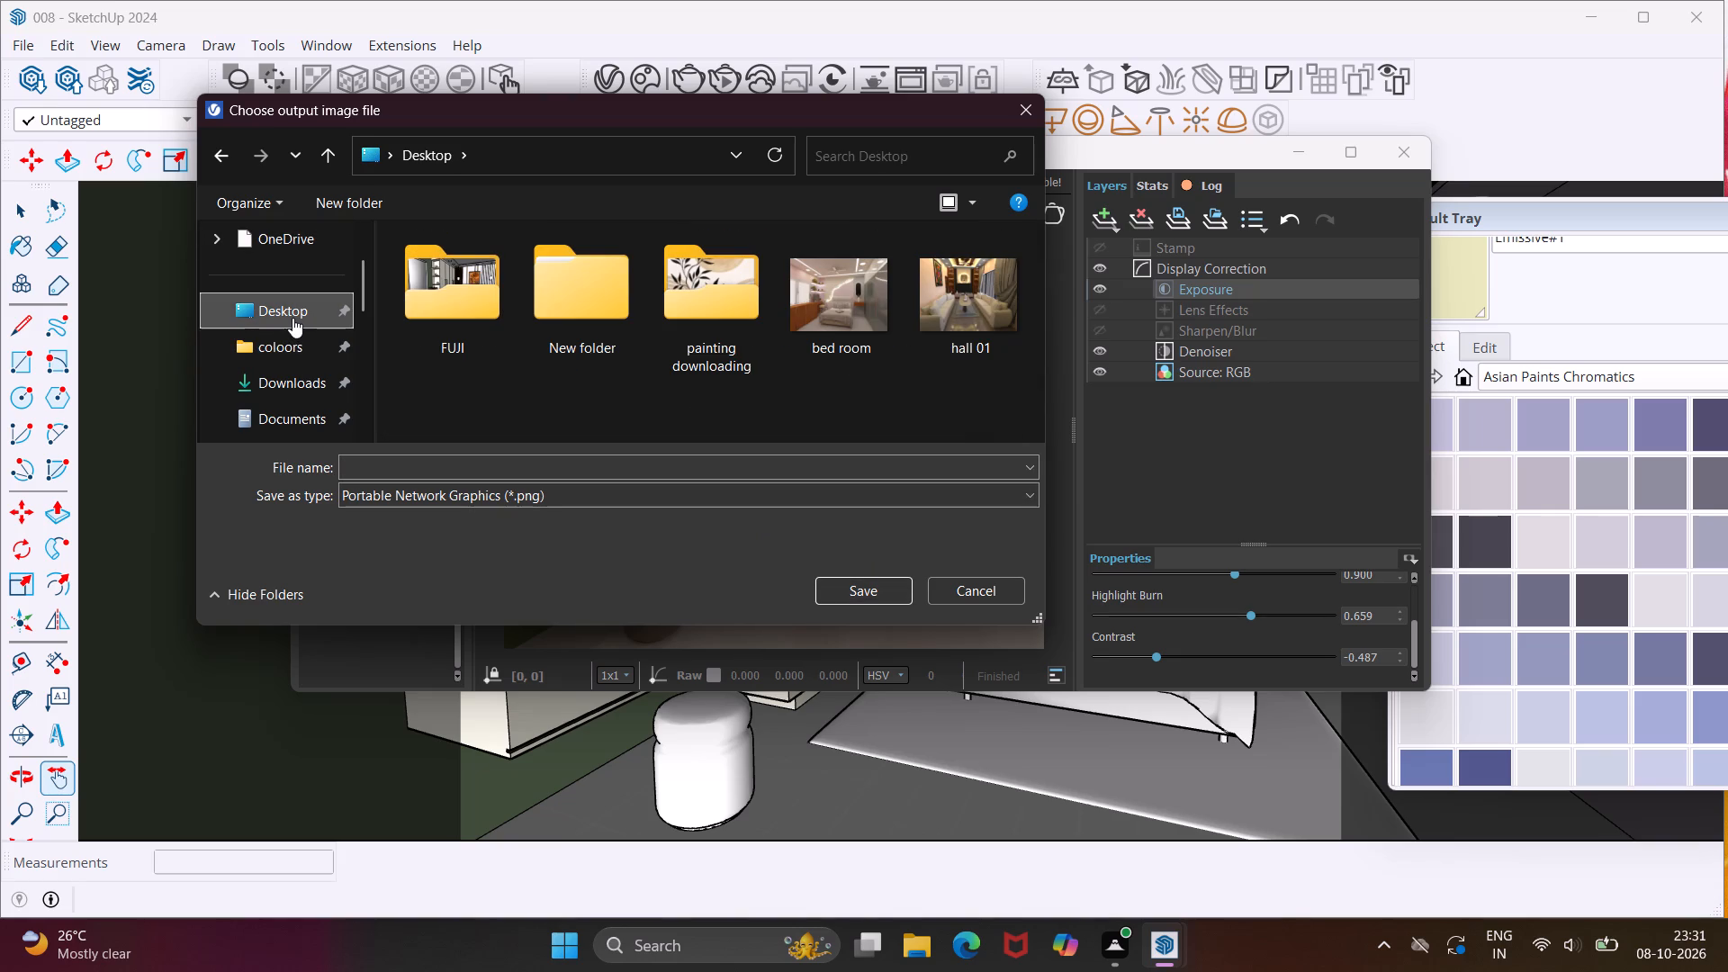
pyautogui.click(449, 467)
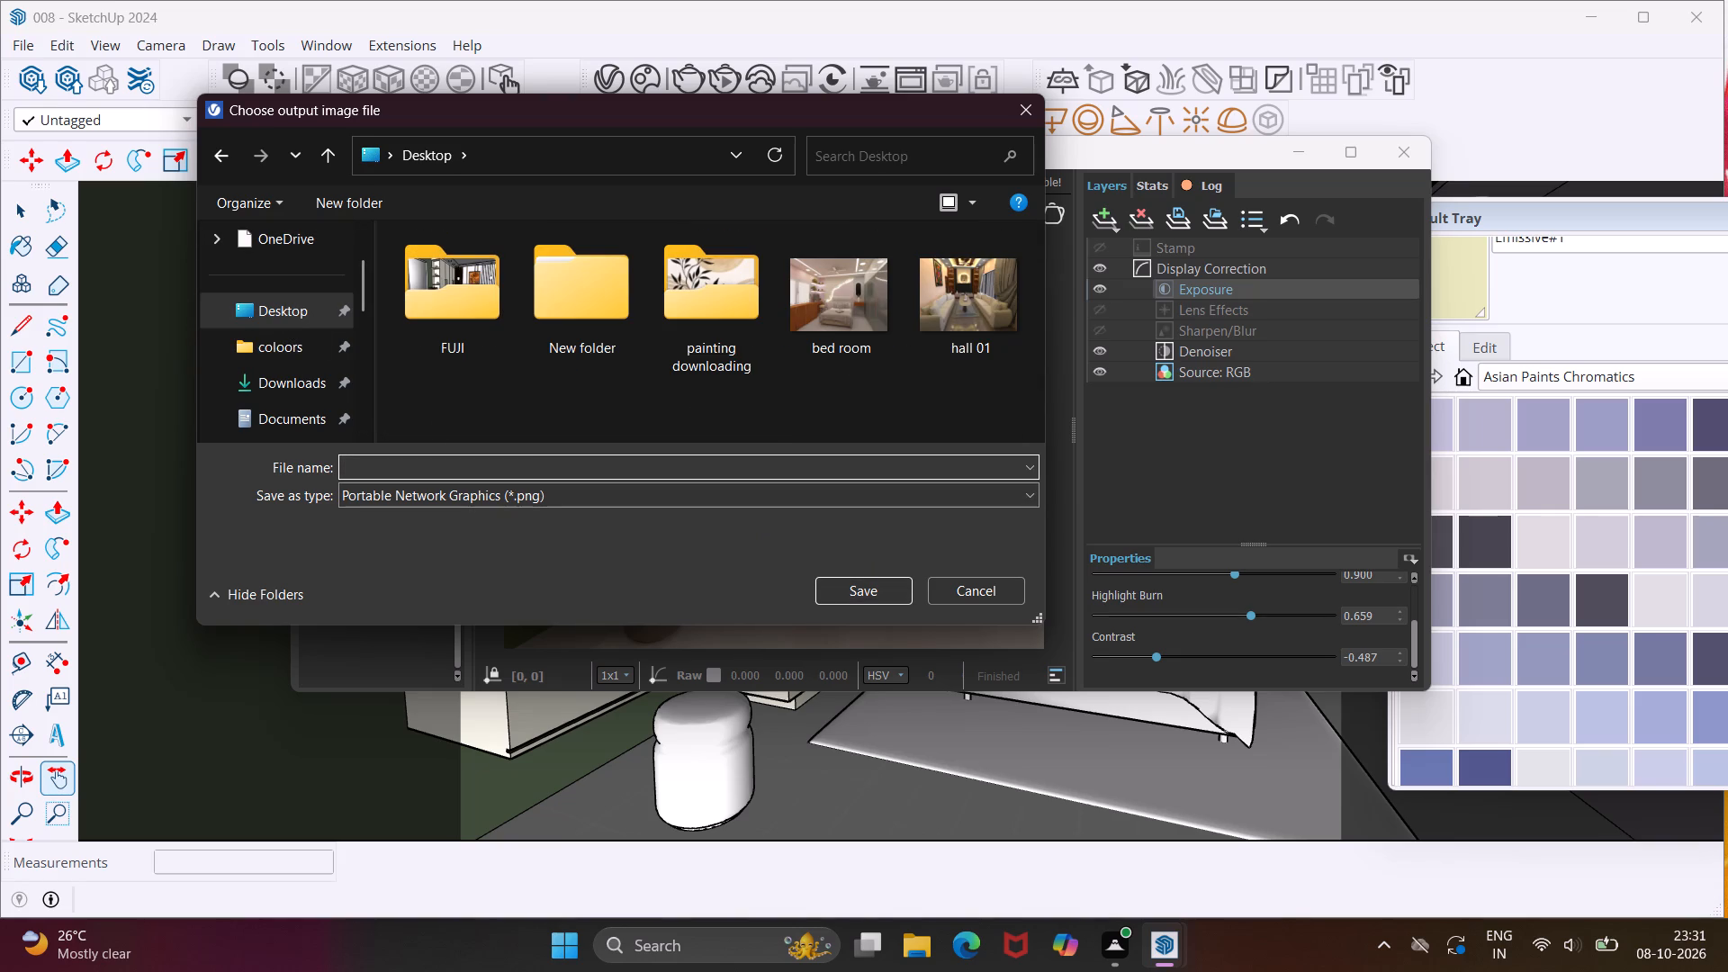
pyautogui.doubleClick(485, 328)
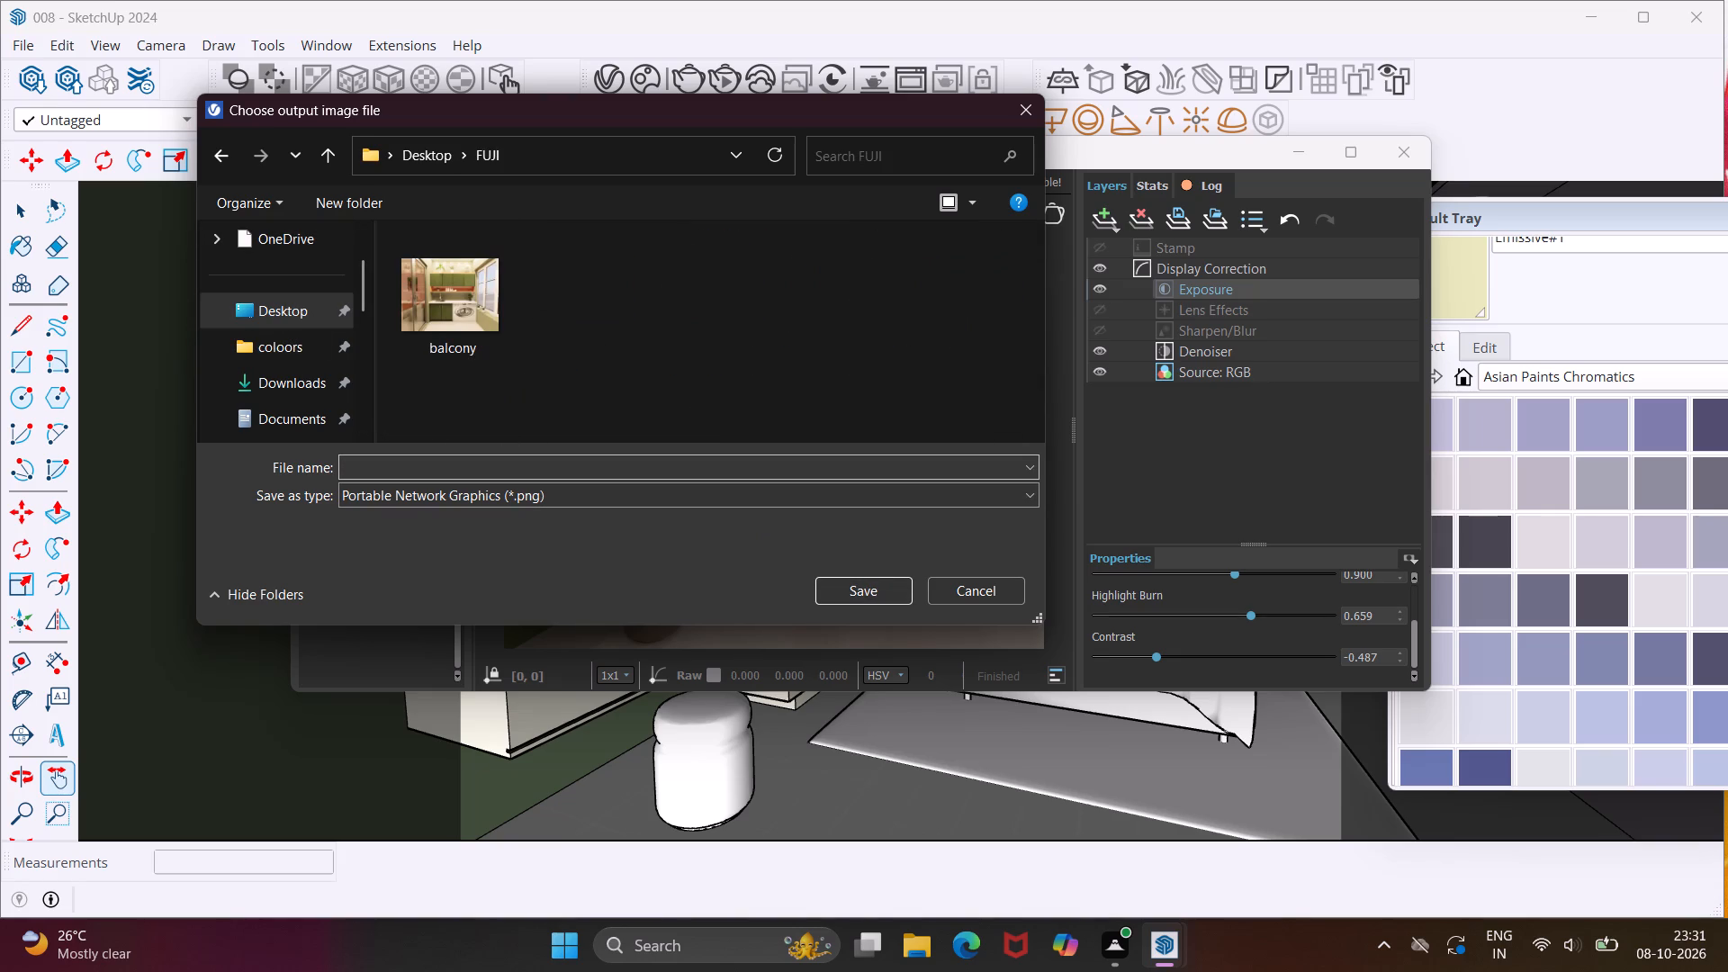
pyautogui.click(323, 352)
pyautogui.click(315, 319)
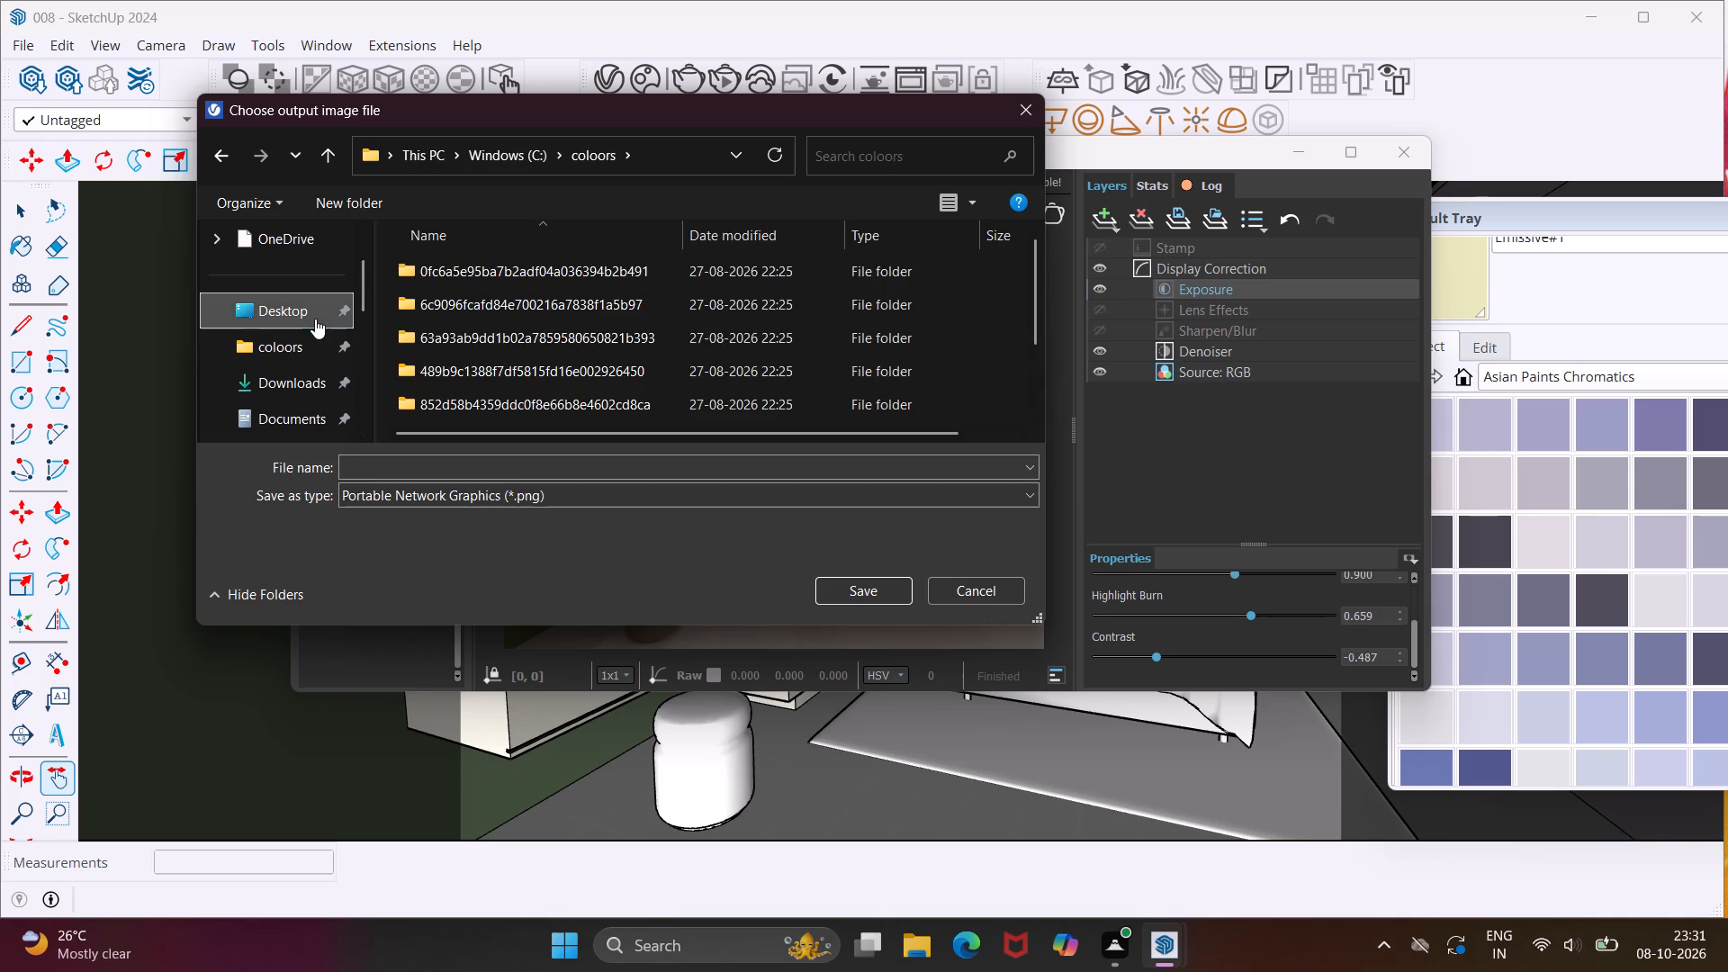
pyautogui.click(441, 323)
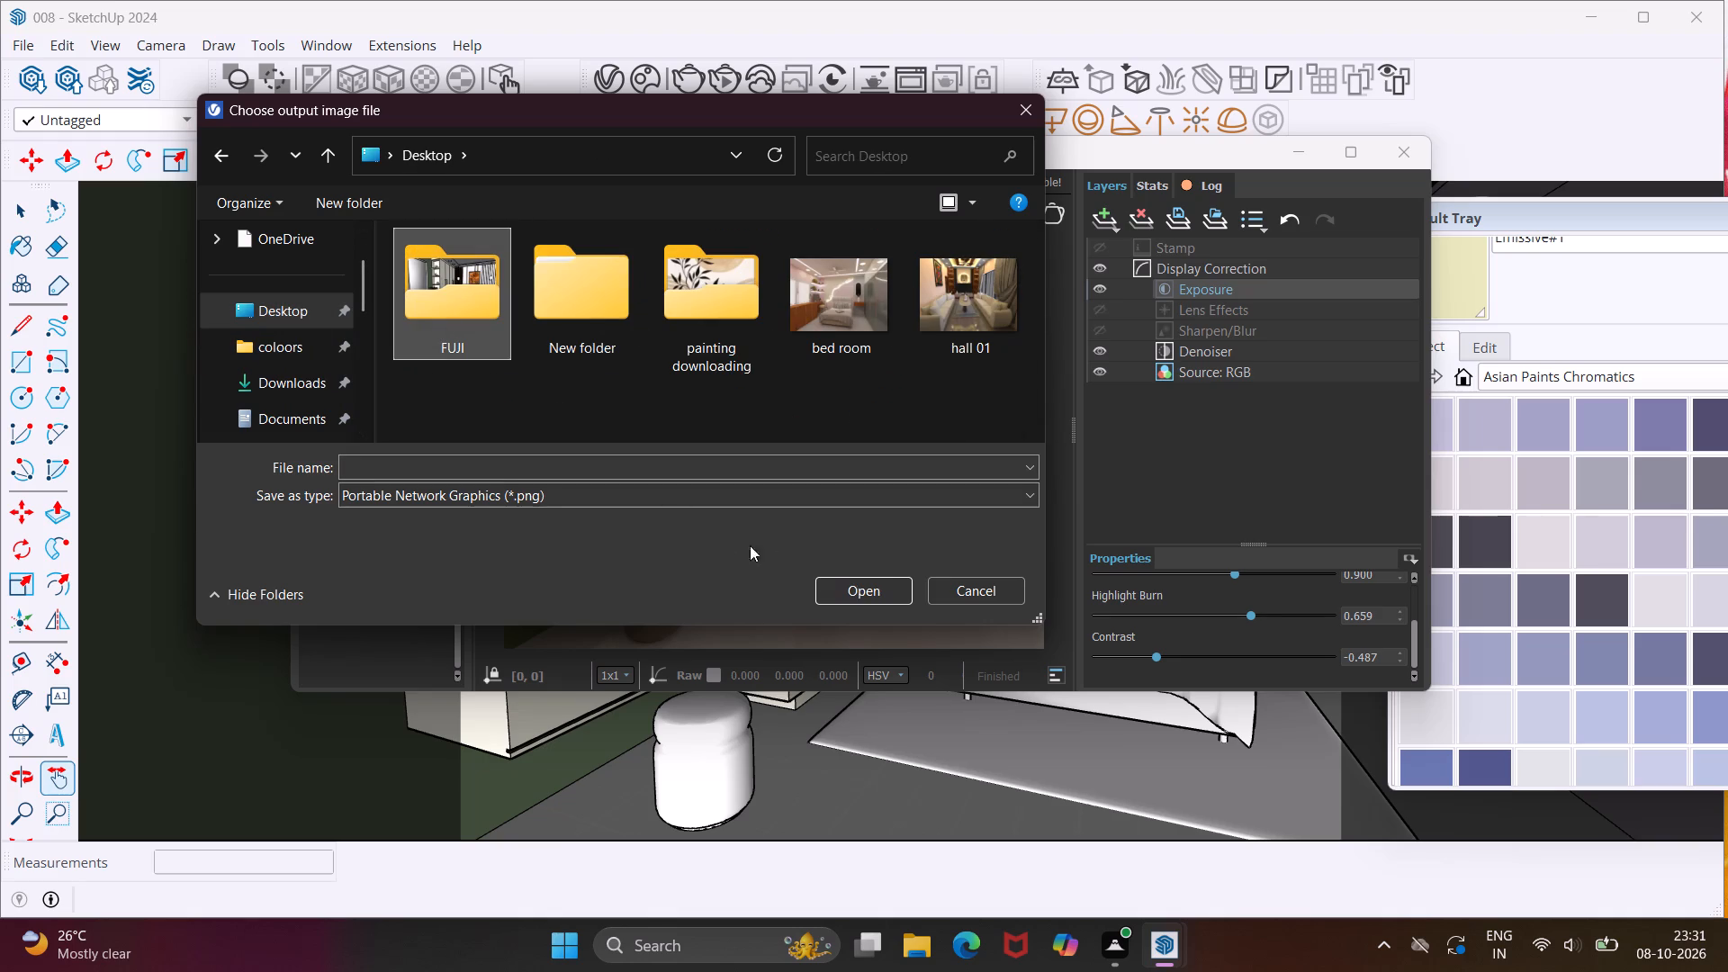
pyautogui.click(845, 583)
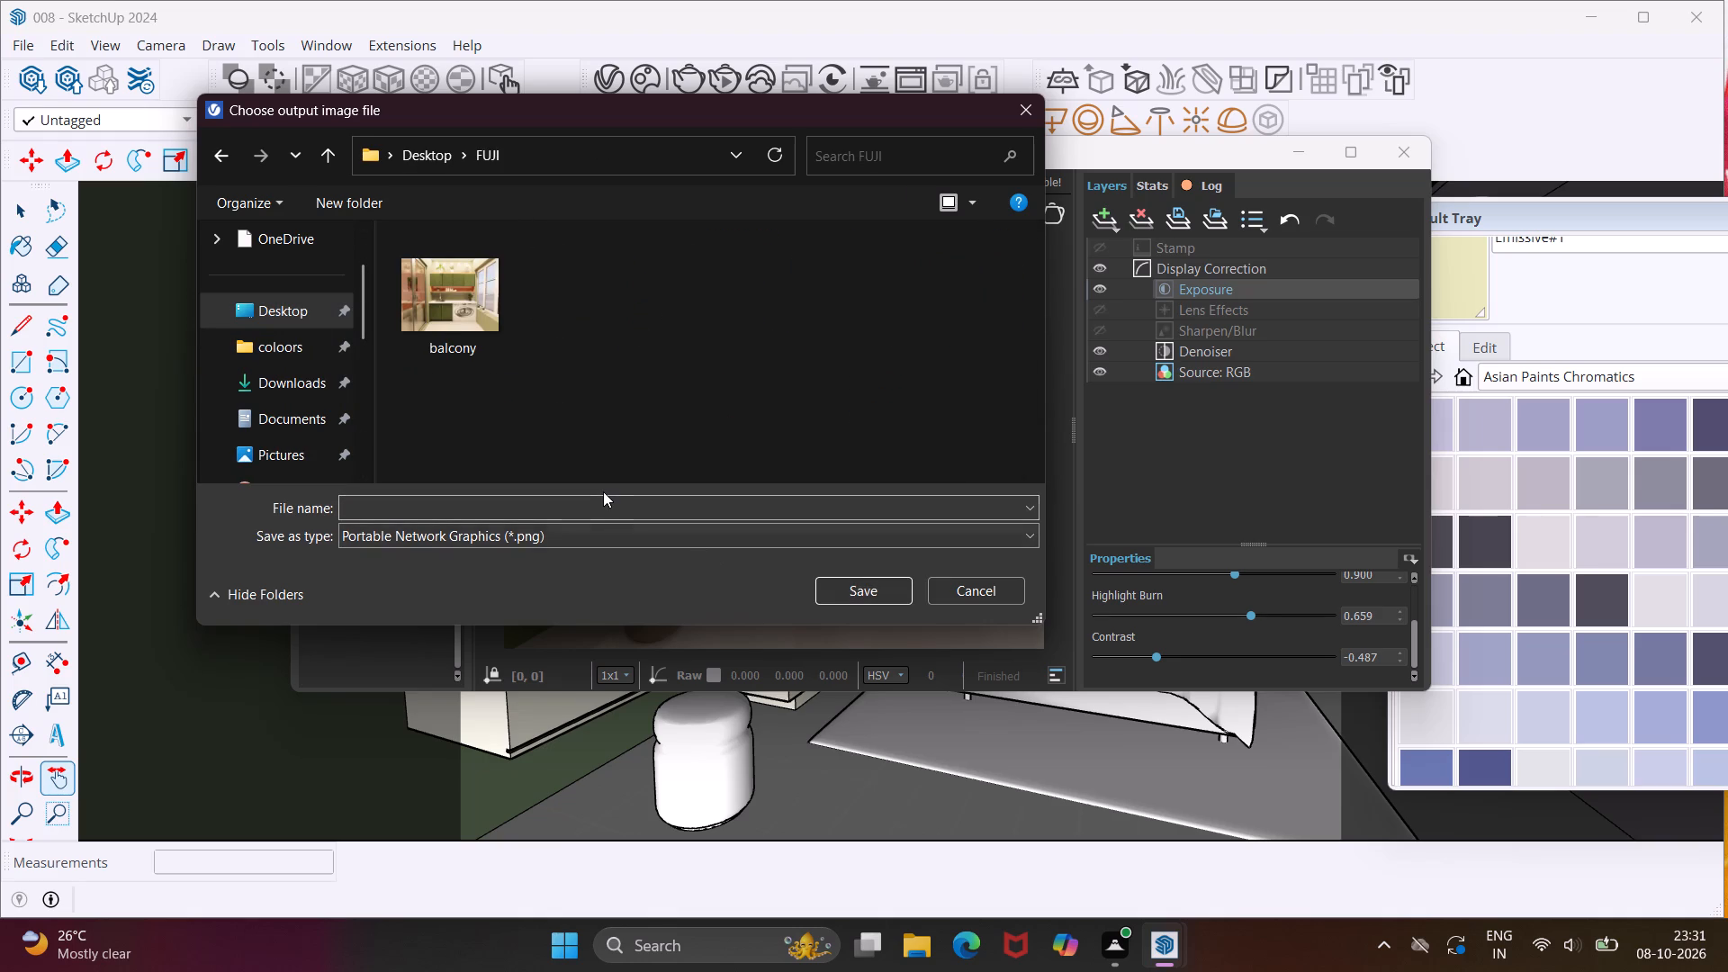
pyautogui.click(603, 491)
pyautogui.click(592, 495)
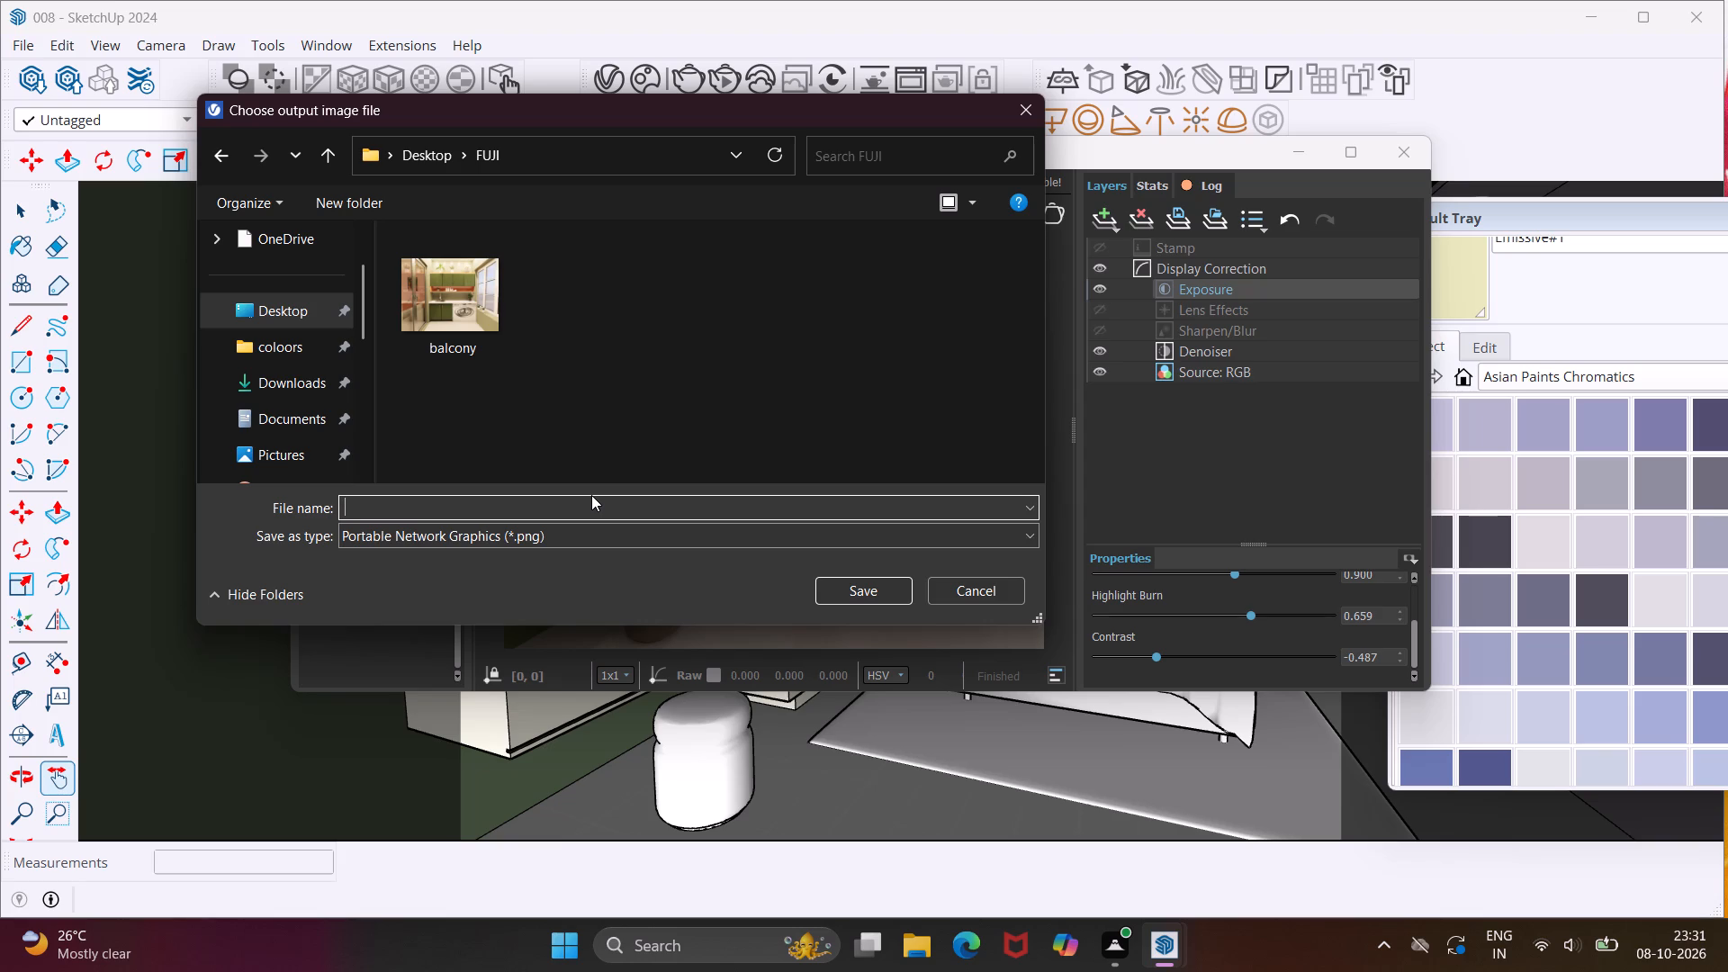
pyautogui.press('b')
pyautogui.press('e')
pyautogui.write('droom')
pyautogui.click(836, 590)
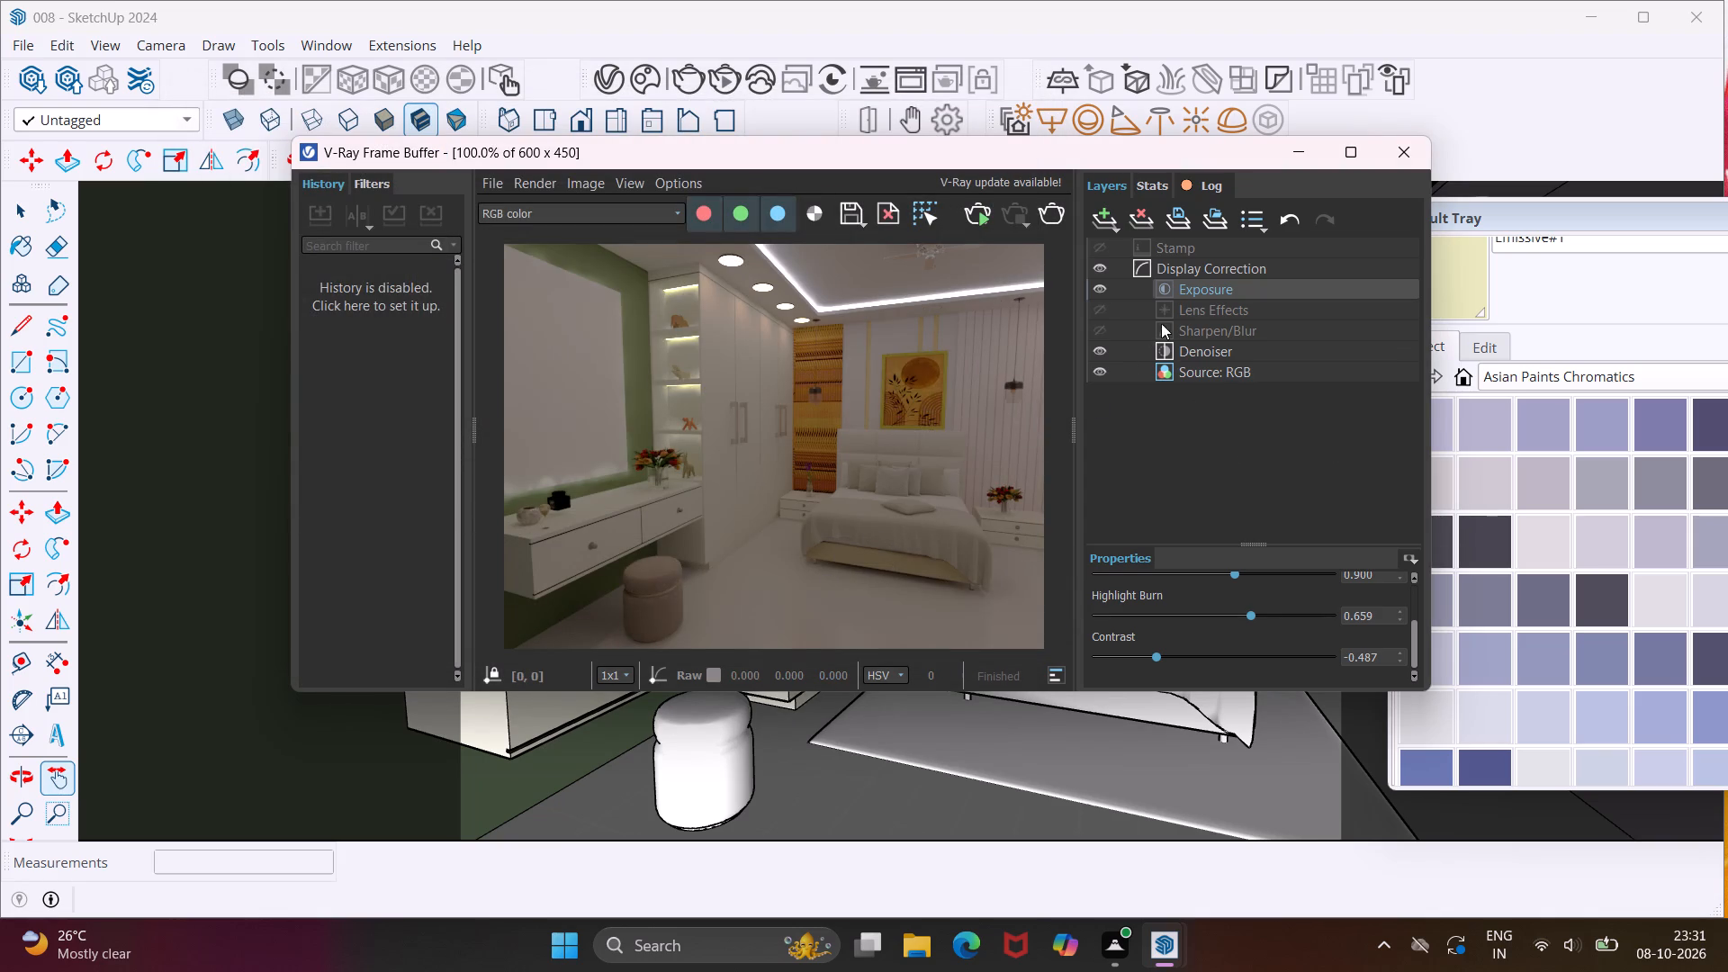
pyautogui.click(1387, 156)
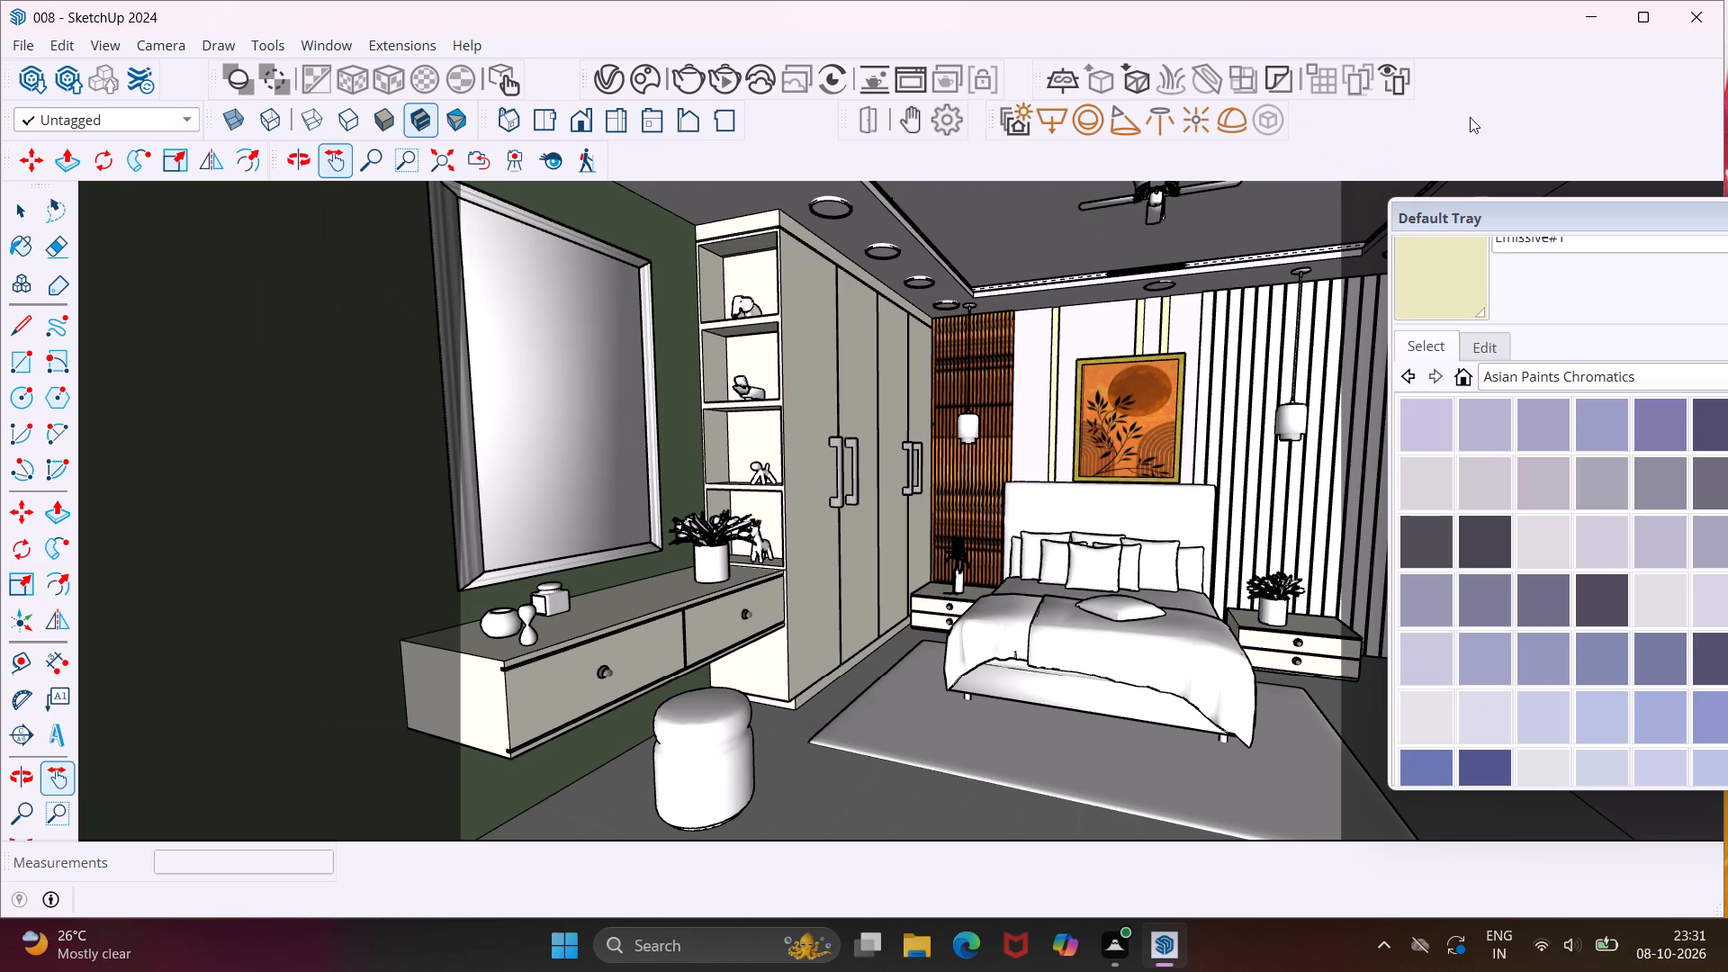